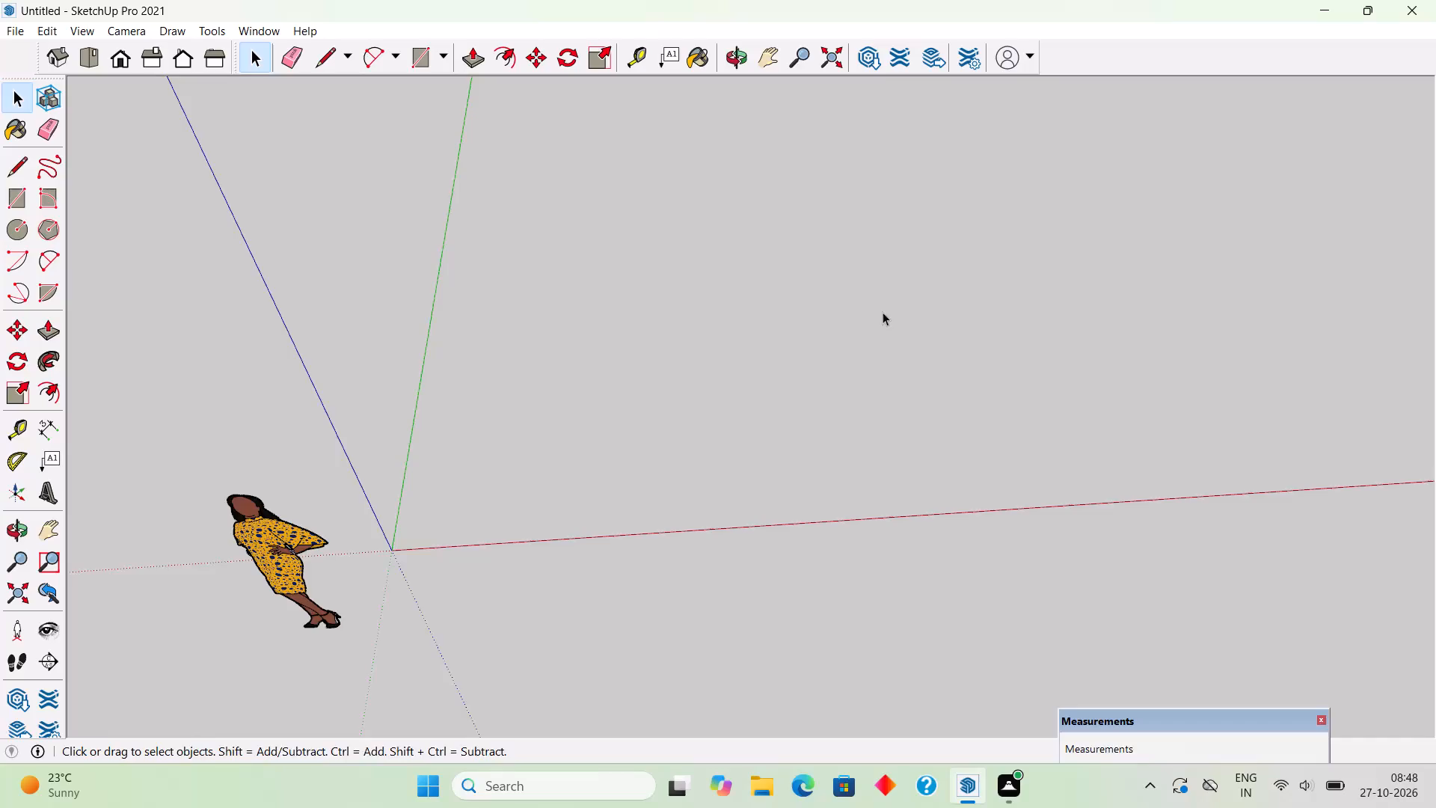
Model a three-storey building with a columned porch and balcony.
Draw a rectangle about 16'4" by 18'1" on the ground plane beside the origin, between the red and green axes.
{"action": "key", "text": "r"}
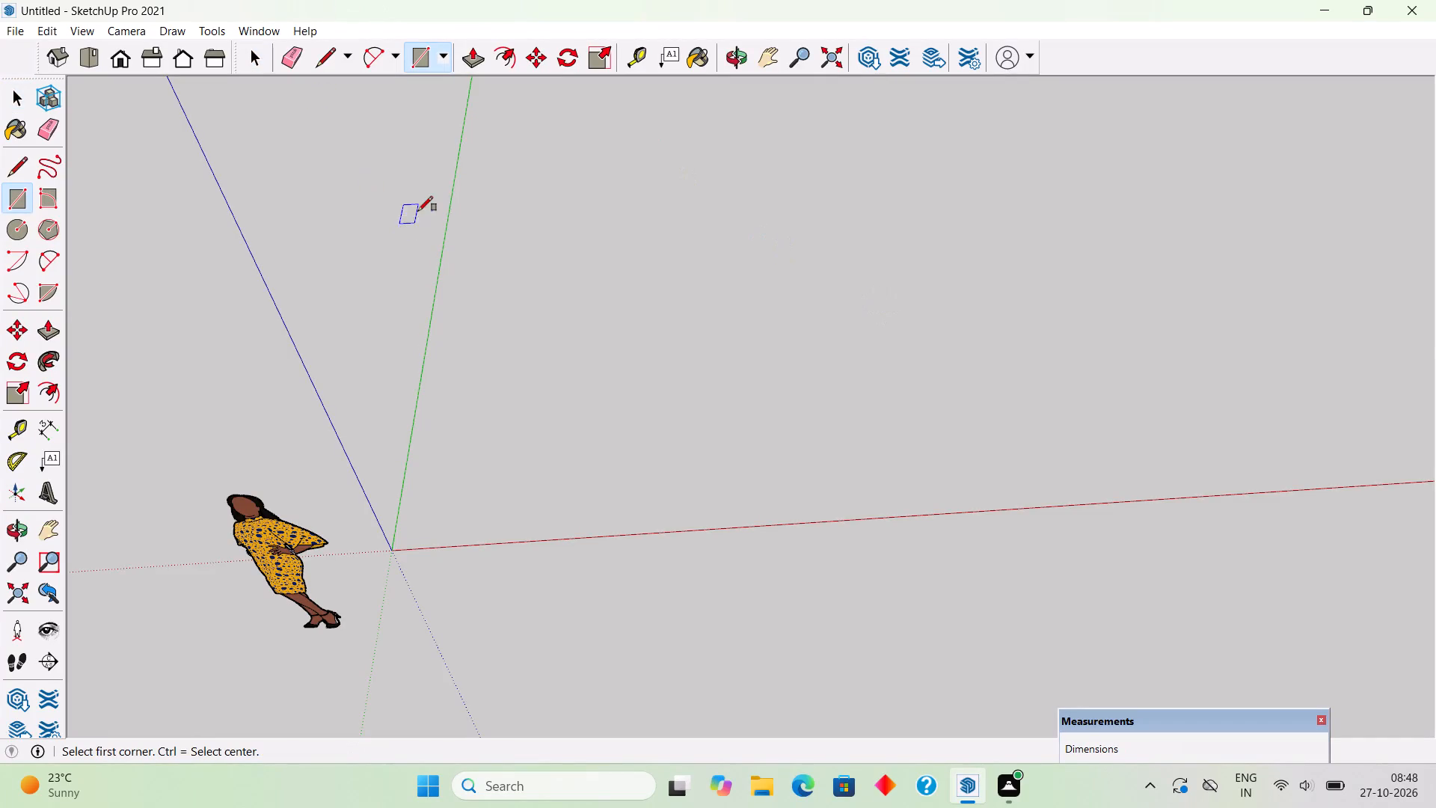
{"action": "left_click", "coordinate": [488, 110]}
{"action": "left_click", "coordinate": [1042, 465]}
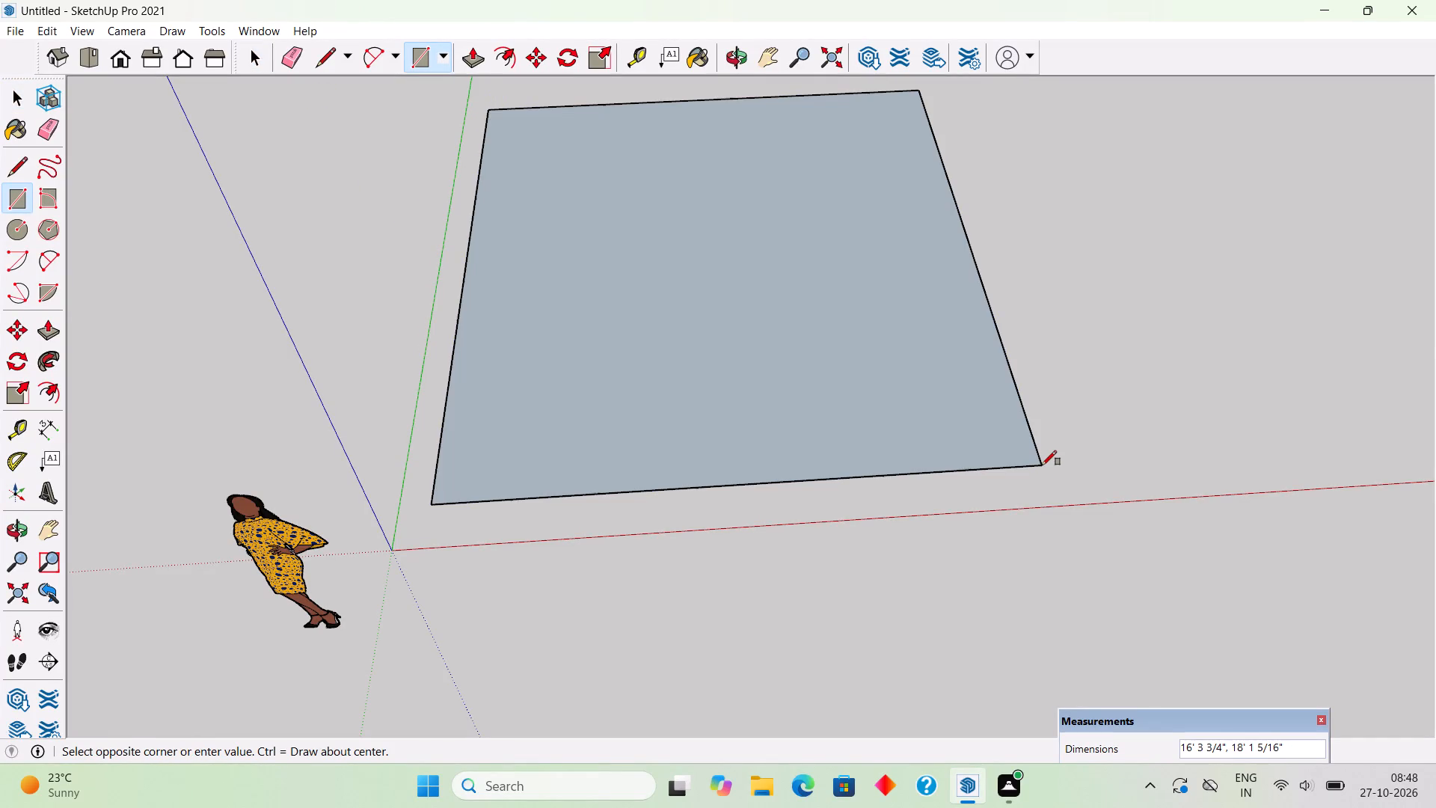
Push/Pull the ground rectangle up 6" to form a slab.
{"action": "middle_click_drag", "start_coordinate": [1052, 622], "coordinate": [481, 548]}
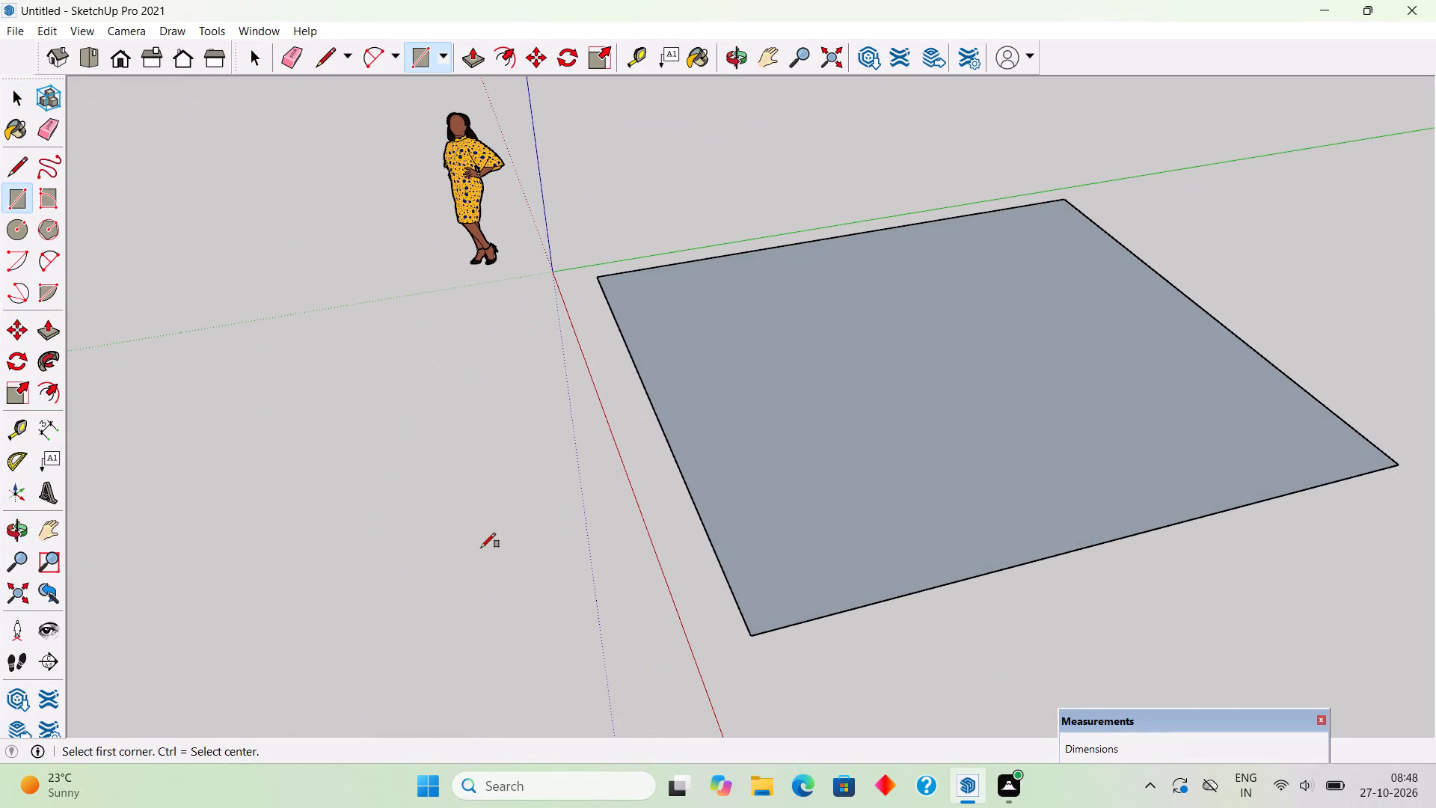
{"action": "key", "text": "p"}
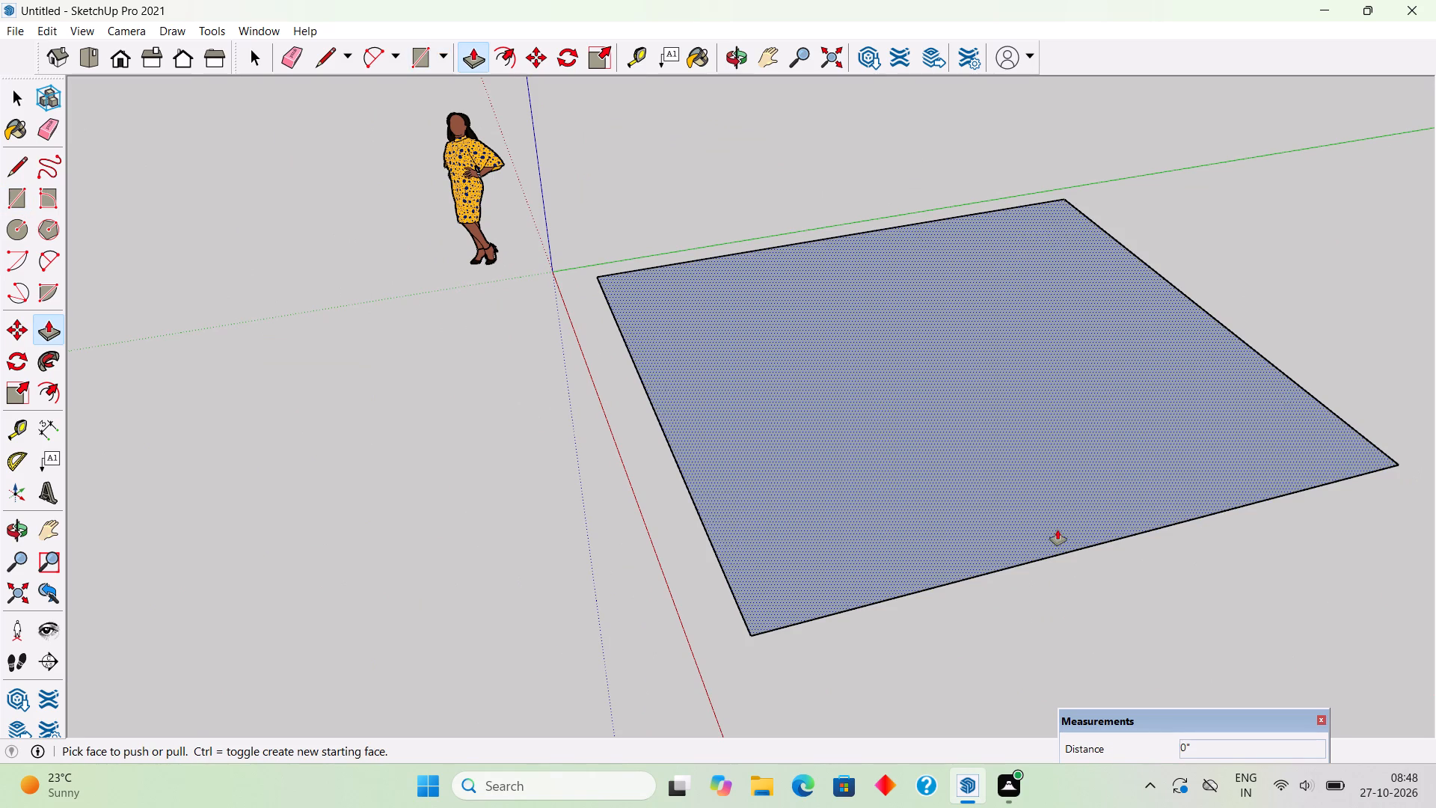
{"action": "left_click", "coordinate": [1058, 530]}
{"action": "type", "text": "6\""}
{"action": "key", "text": "Return"}
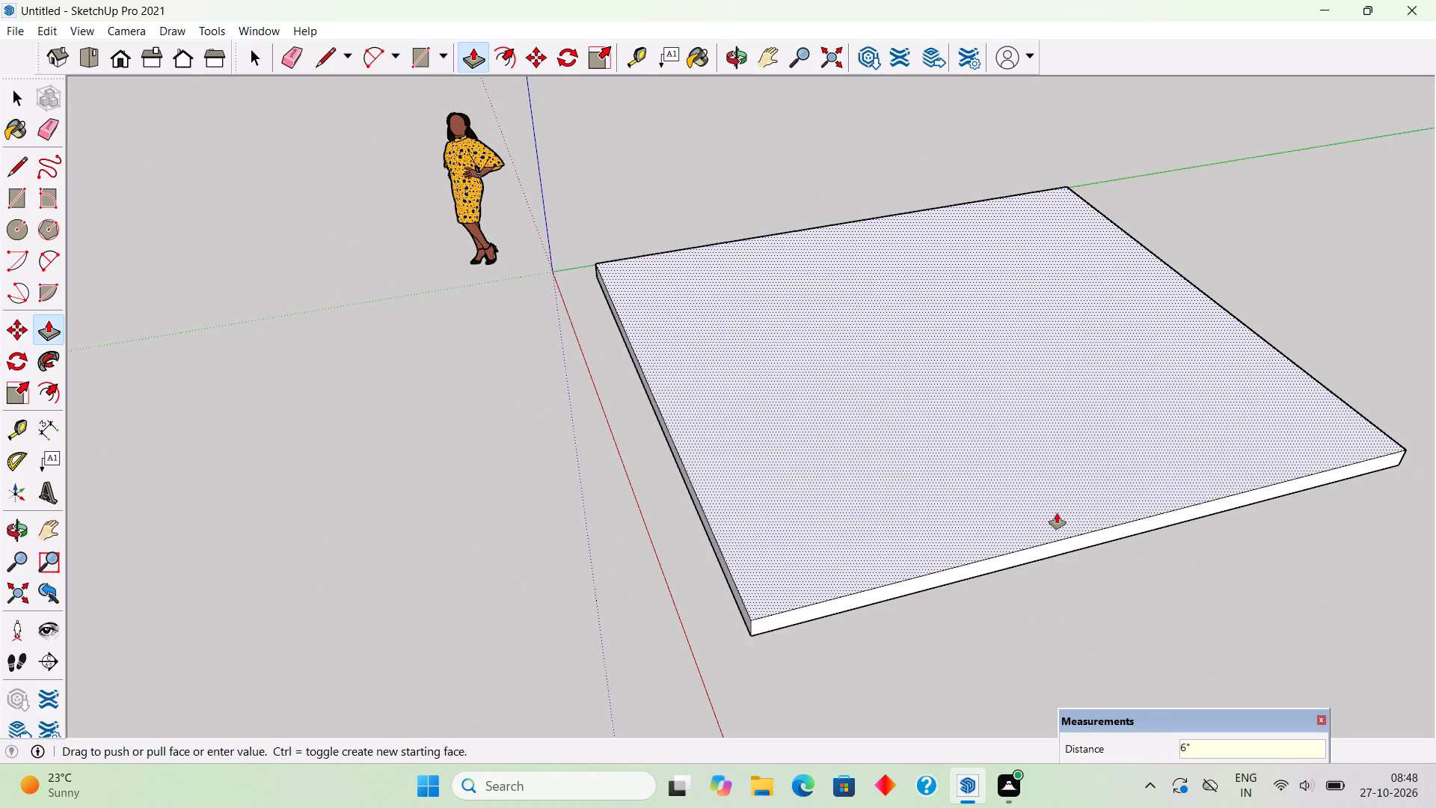
Extend the slab about 10'7" along the red axis by pulling its side face farthest from the origin.
{"action": "scroll", "coordinate": [1082, 344], "scroll_direction": "down", "scroll_amount": 4}
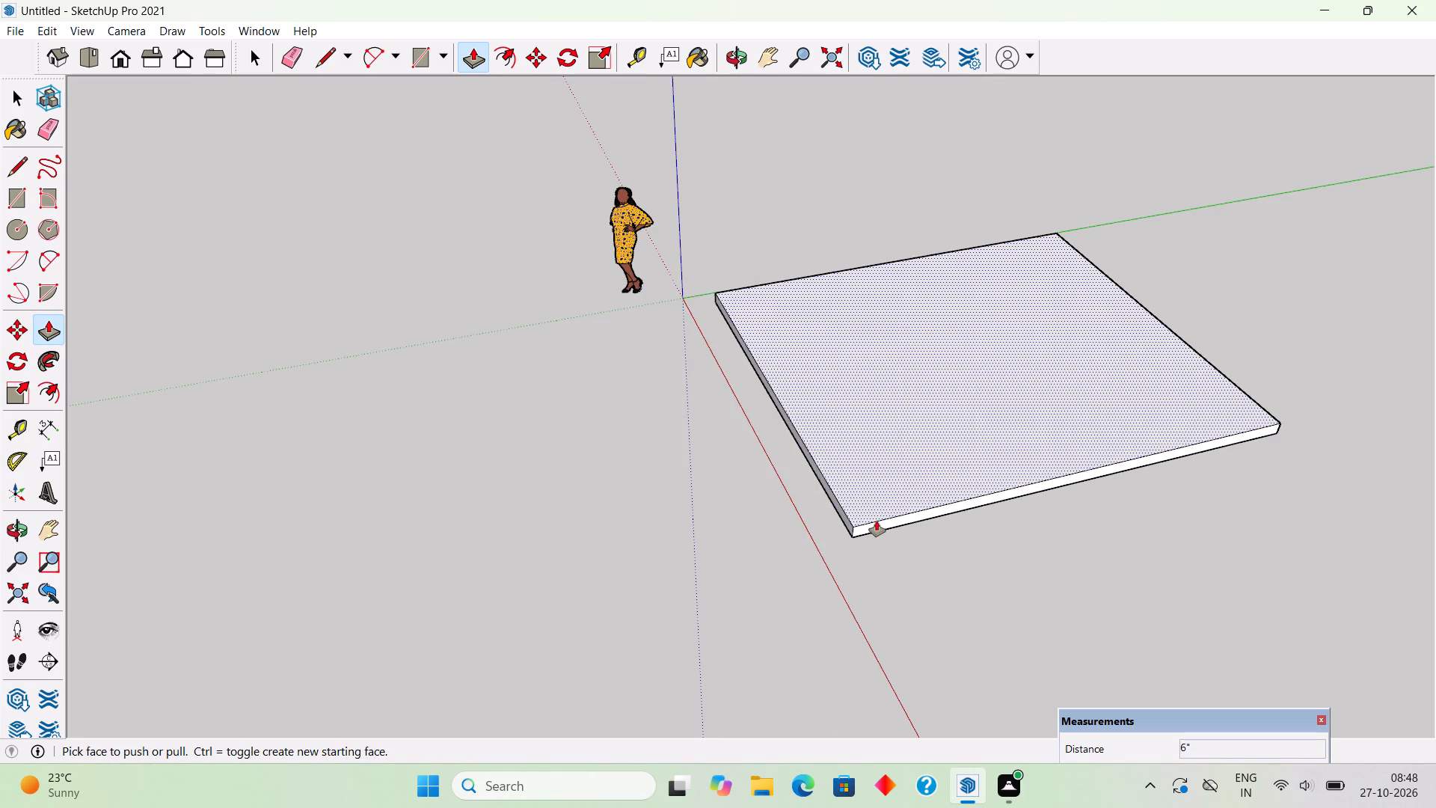
{"action": "left_click", "coordinate": [879, 528]}
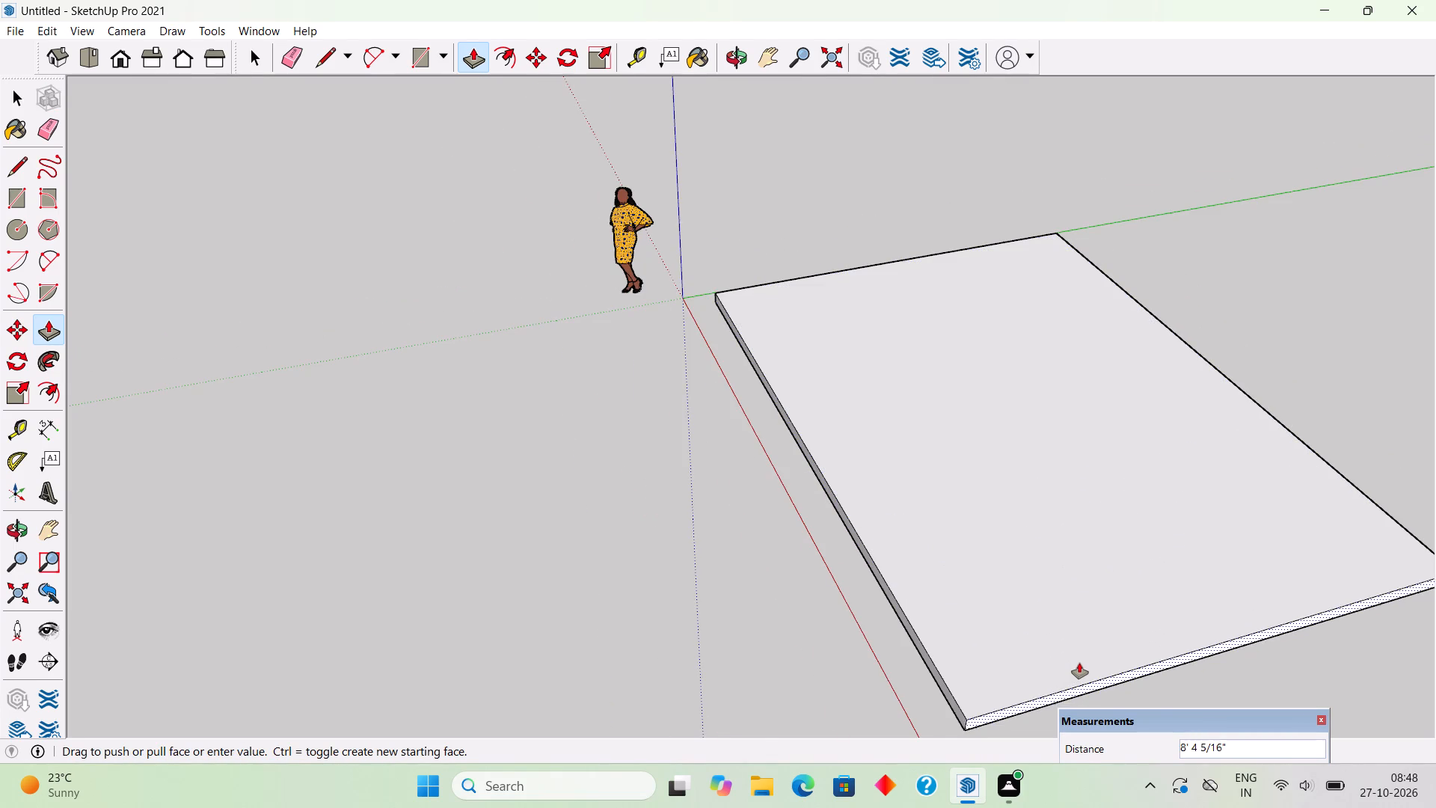
{"action": "scroll", "coordinate": [1079, 663], "scroll_direction": "down", "scroll_amount": 4}
{"action": "left_click", "coordinate": [1155, 673]}
Extend the slab about 7'9" along the green axis by pulling its far side face outward.
{"action": "middle_click_drag", "start_coordinate": [1135, 393], "coordinate": [844, 344]}
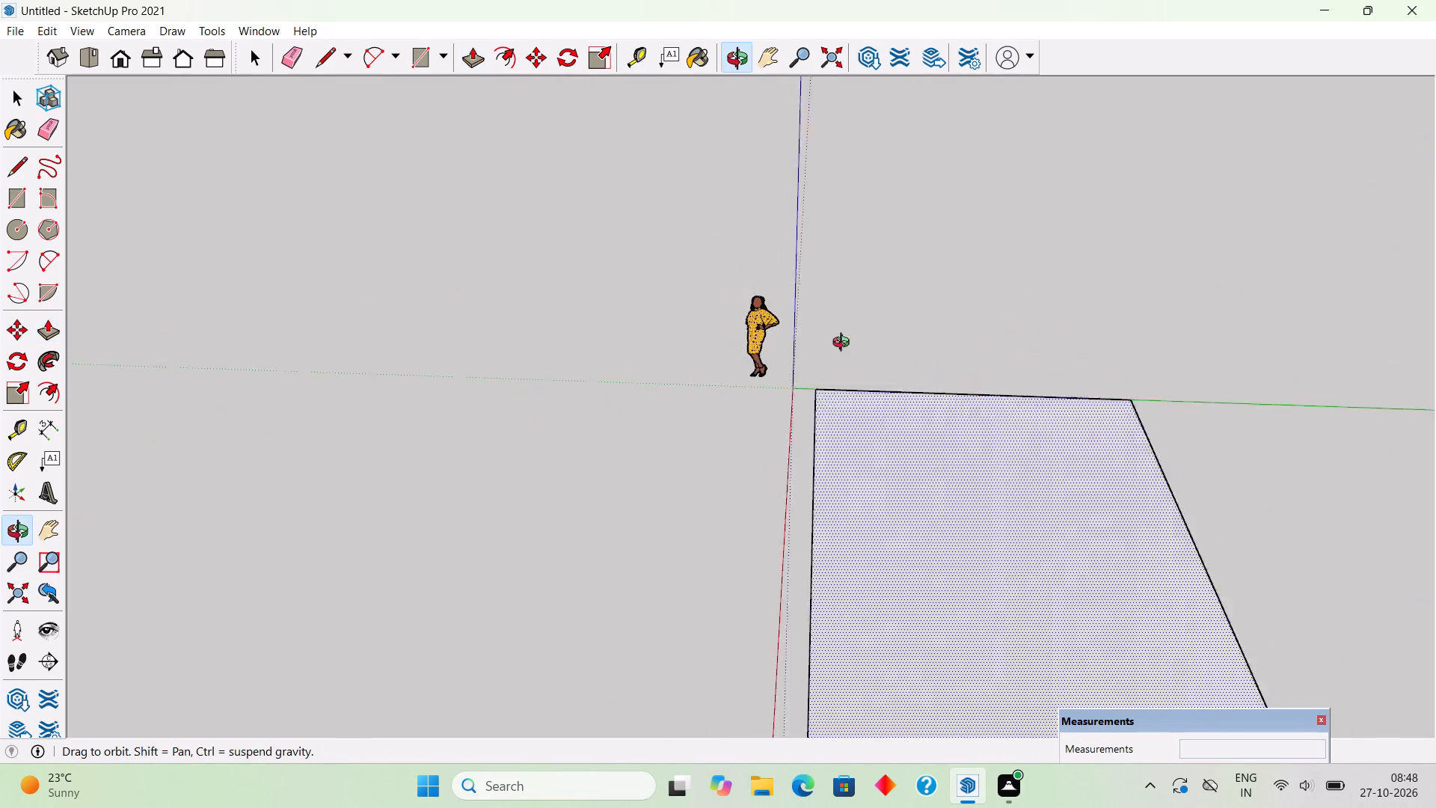
{"action": "middle_click_drag", "start_coordinate": [844, 344], "coordinate": [687, 282]}
{"action": "scroll", "coordinate": [687, 282], "scroll_direction": "down", "scroll_amount": 3}
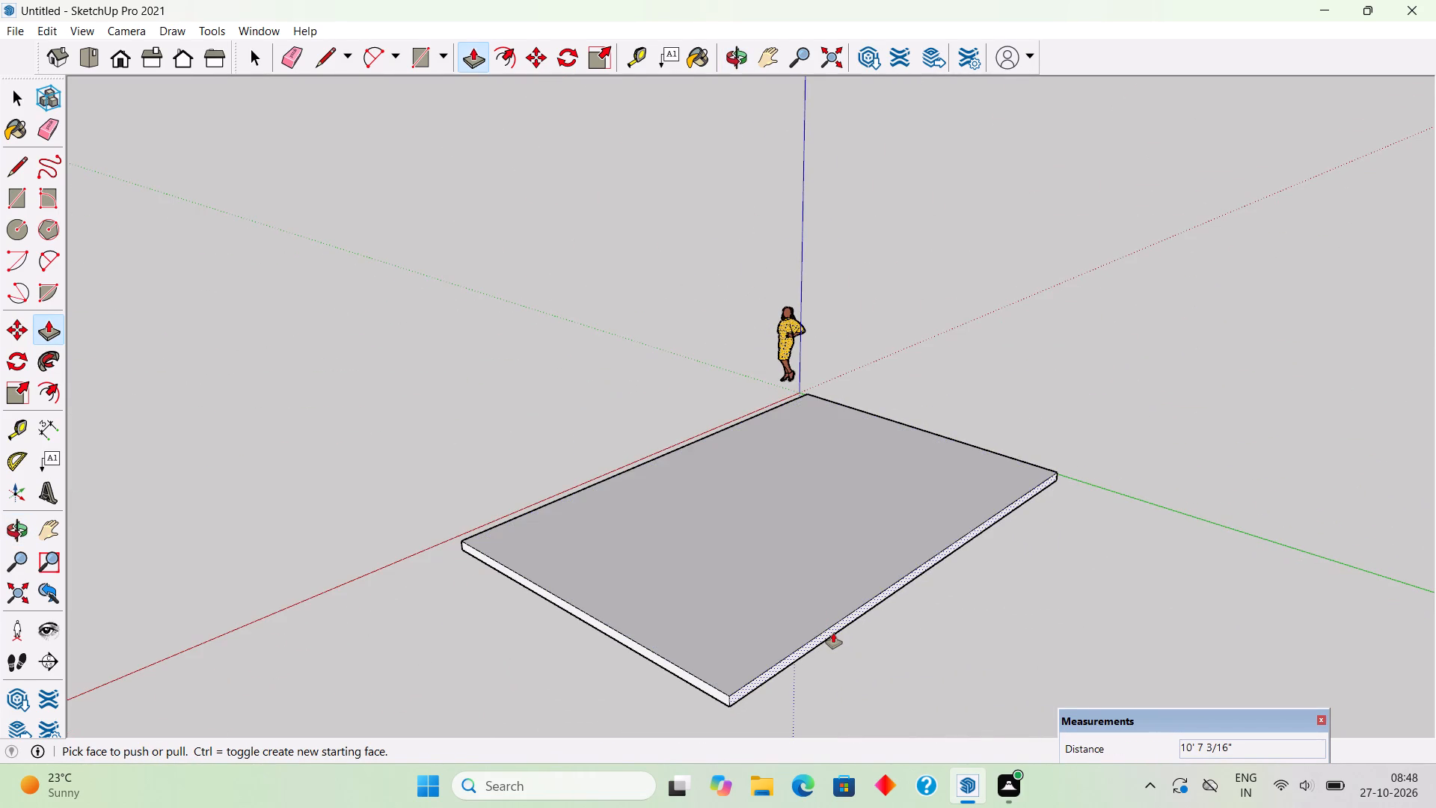
{"action": "left_click", "coordinate": [833, 633]}
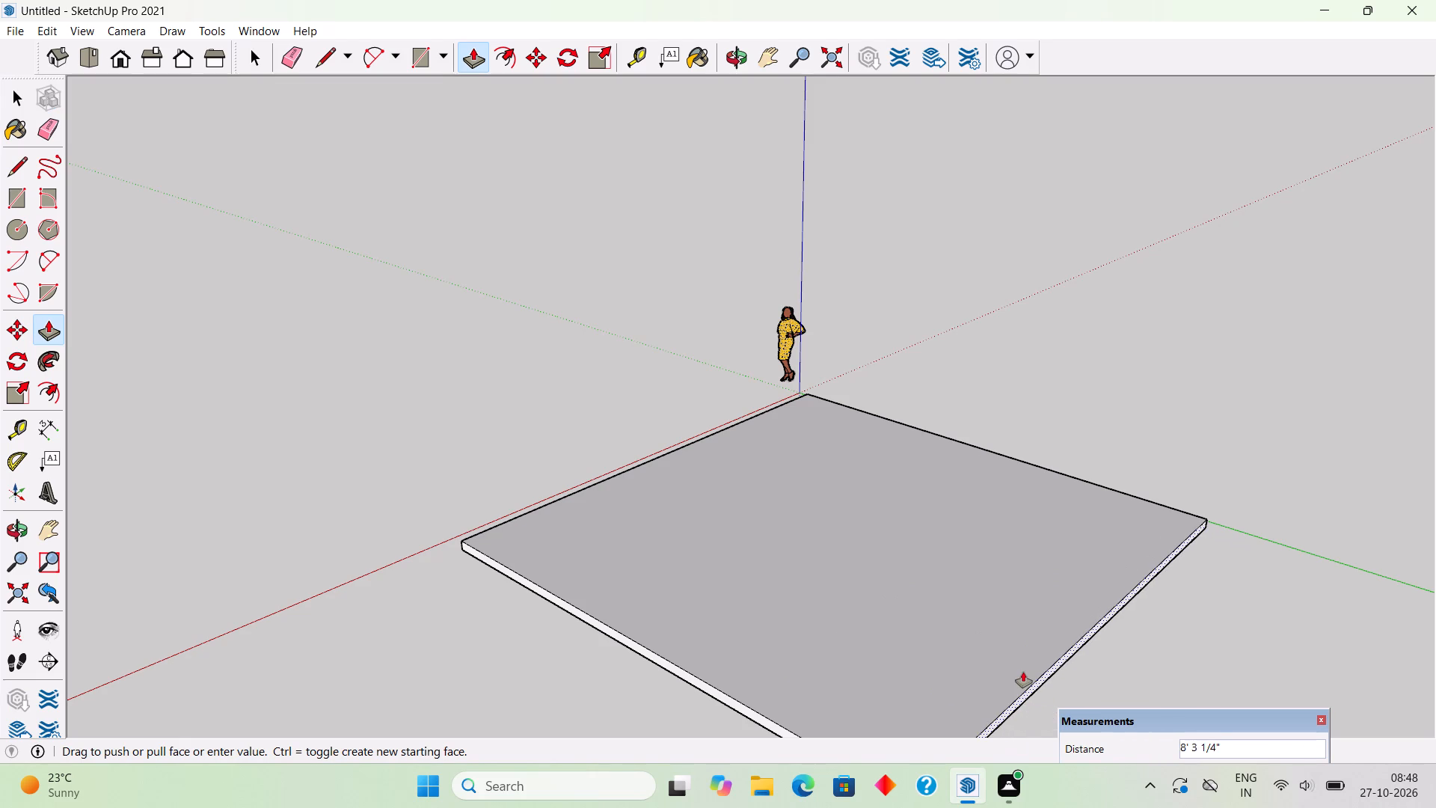
{"action": "left_click", "coordinate": [1014, 657]}
Select the entire slab and make it a group.
{"action": "middle_click_drag", "start_coordinate": [429, 533], "coordinate": [1020, 605]}
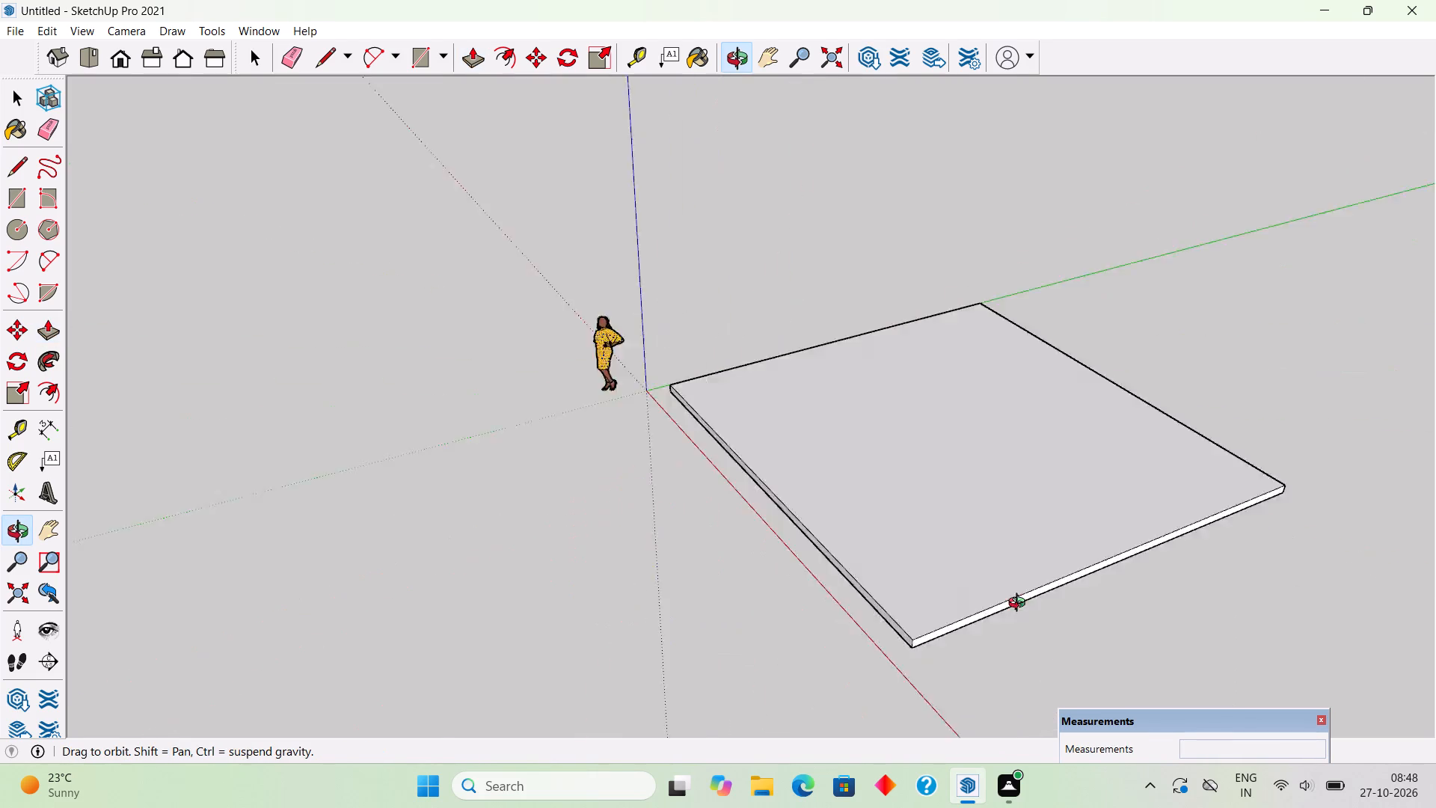
{"action": "middle_click_drag", "start_coordinate": [1020, 605], "coordinate": [1323, 605]}
{"action": "middle_click_drag", "start_coordinate": [532, 596], "coordinate": [809, 706]}
{"action": "middle_click_drag", "start_coordinate": [770, 623], "coordinate": [479, 625]}
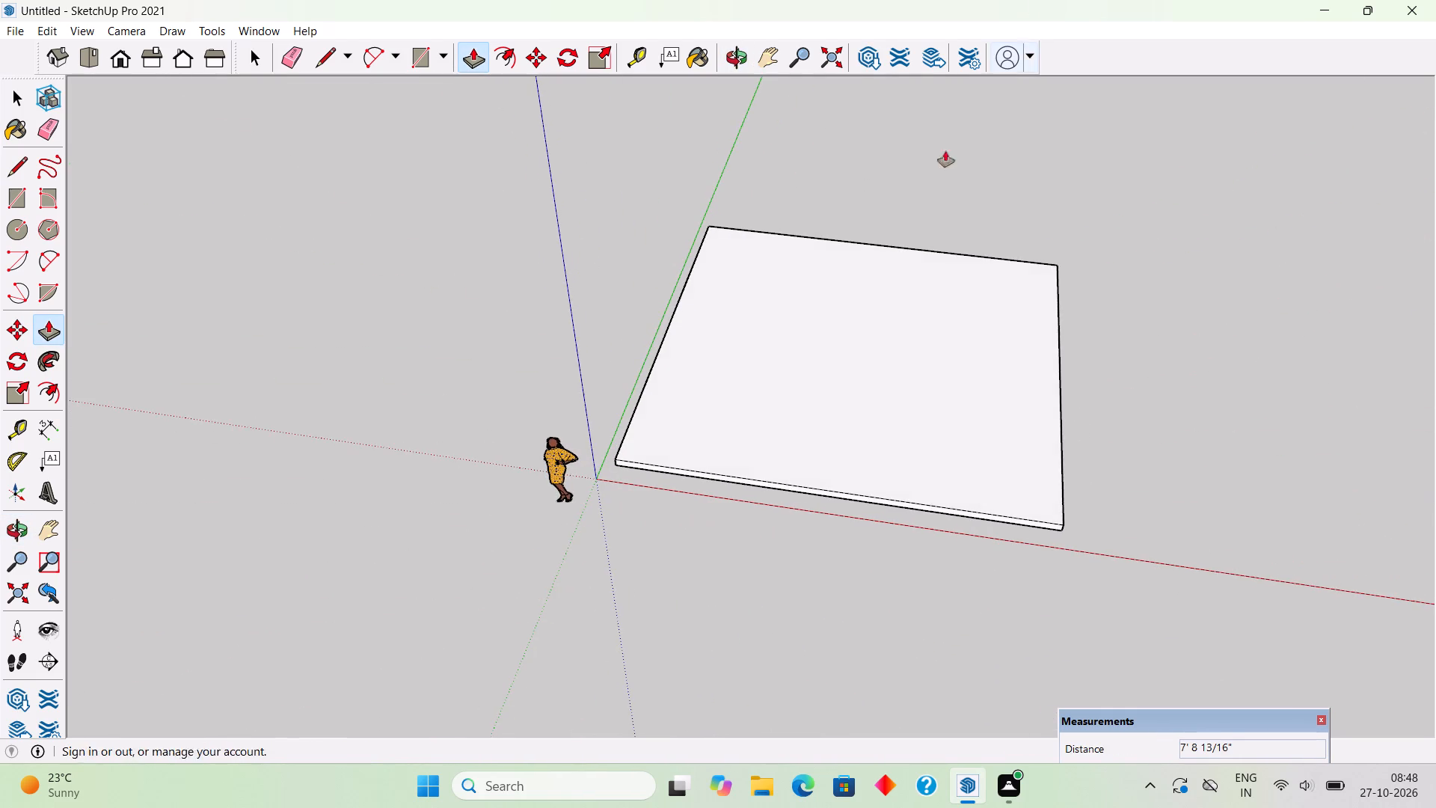
{"action": "scroll", "coordinate": [803, 418], "scroll_direction": "up", "scroll_amount": 3}
{"action": "middle_click_drag", "start_coordinate": [939, 564], "coordinate": [1089, 658]}
{"action": "key", "text": "space"}
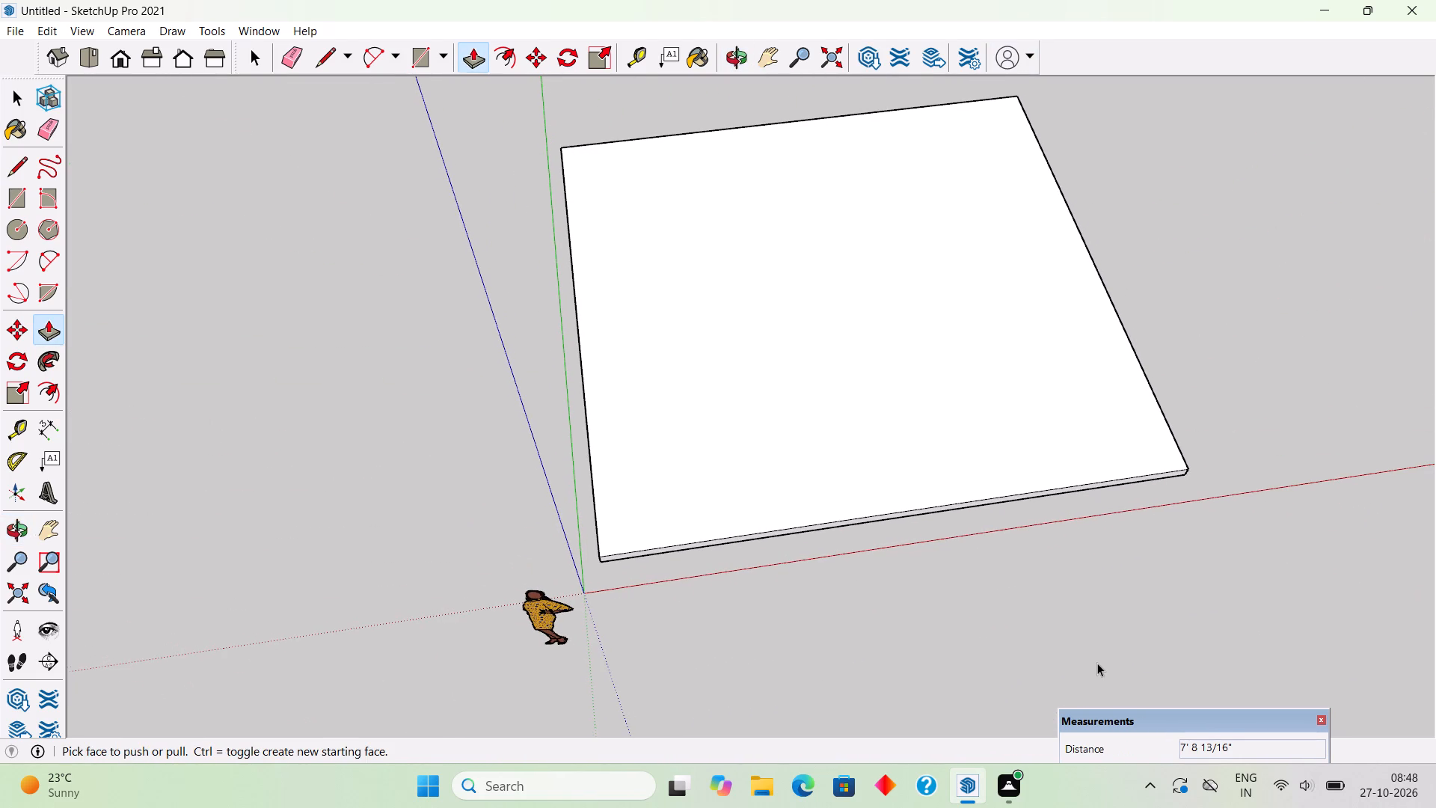
{"action": "triple_click", "coordinate": [860, 492]}
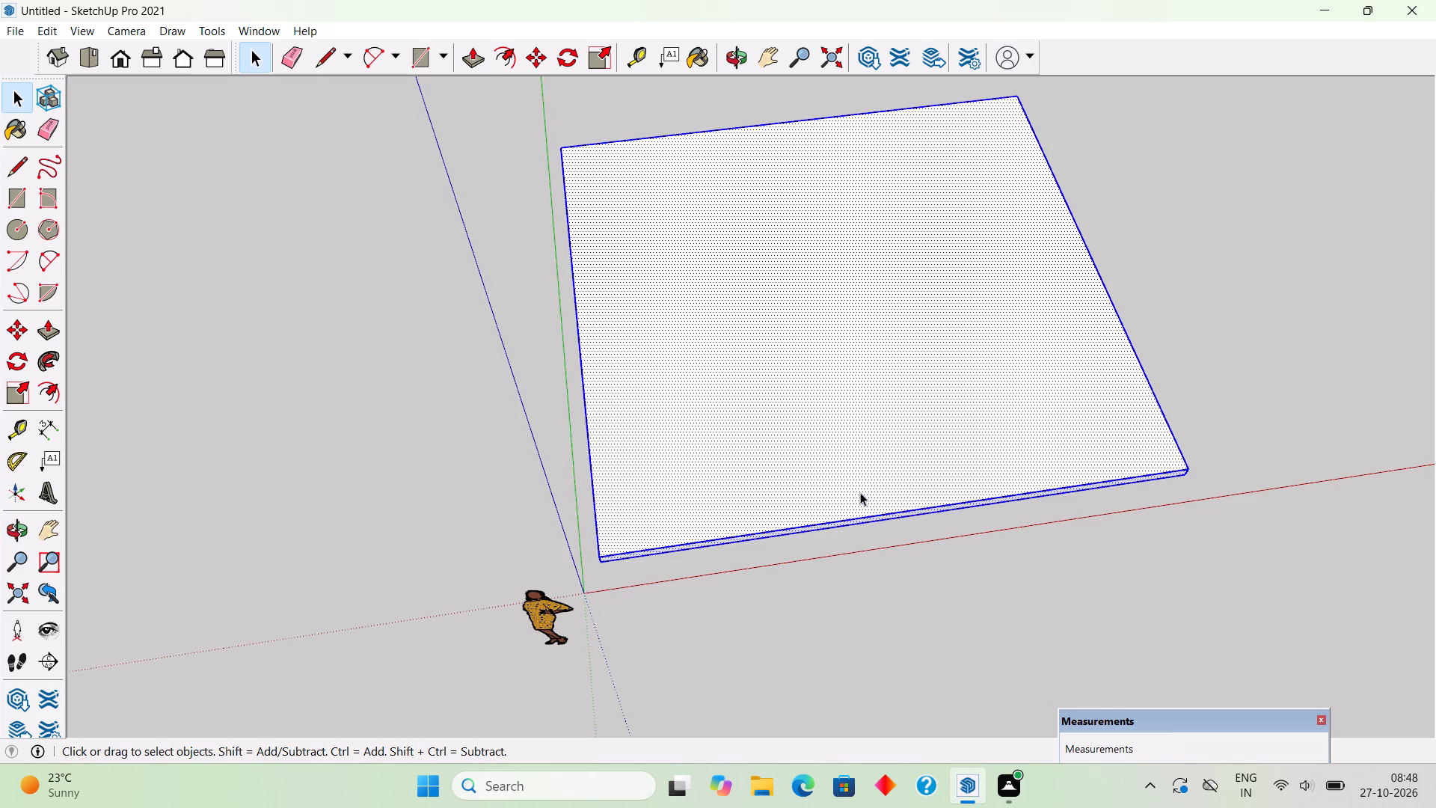
{"action": "right_click", "coordinate": [860, 492]}
{"action": "left_click", "coordinate": [918, 367]}
{"action": "middle_click_drag", "start_coordinate": [909, 422], "coordinate": [874, 447]}
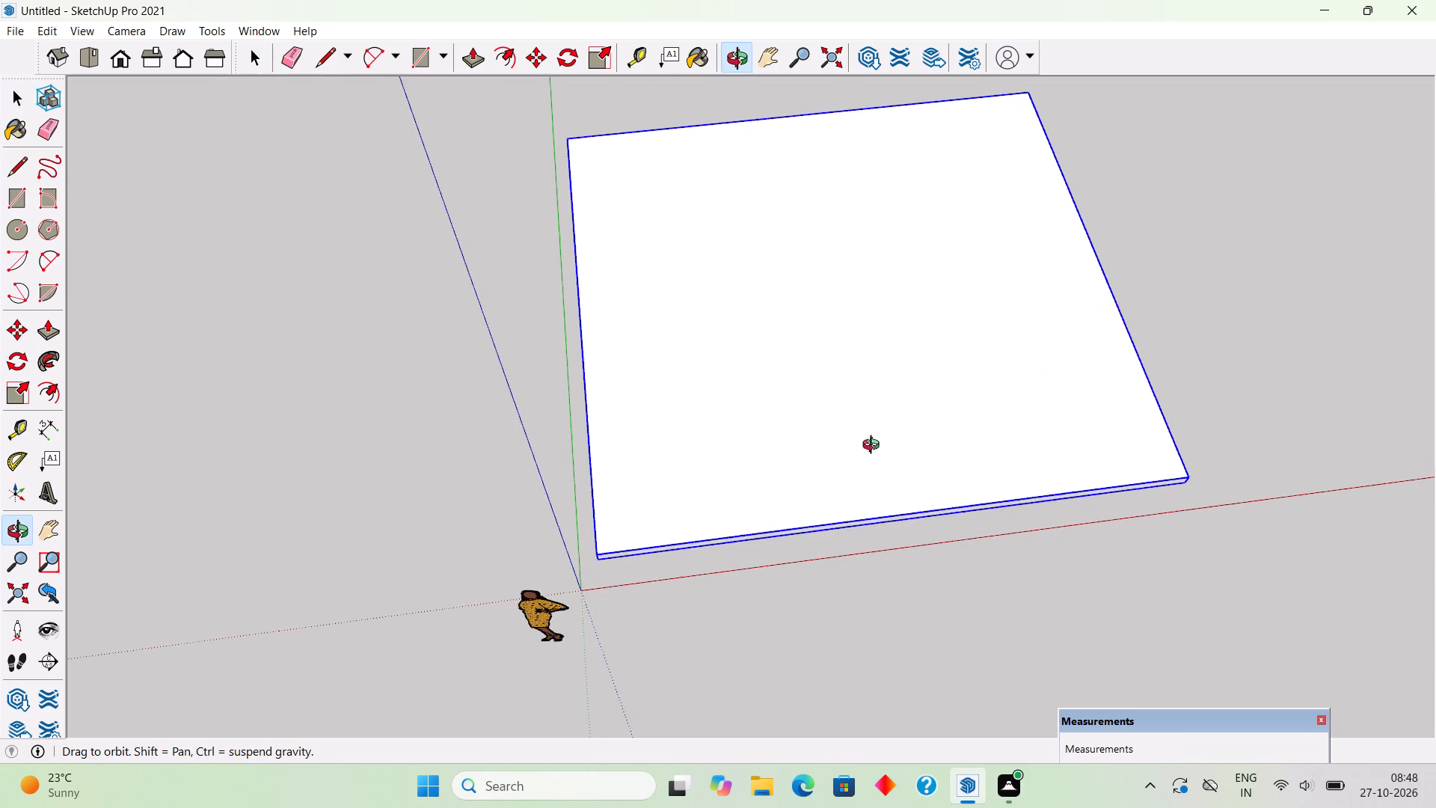
{"action": "middle_click_drag", "start_coordinate": [874, 447], "coordinate": [860, 533]}
{"action": "left_click", "coordinate": [1253, 441]}
Draw a 20' by 20' rectangle on the slab's top surface, inset from its edges.
{"action": "scroll", "coordinate": [1240, 480], "scroll_direction": "down", "scroll_amount": 5}
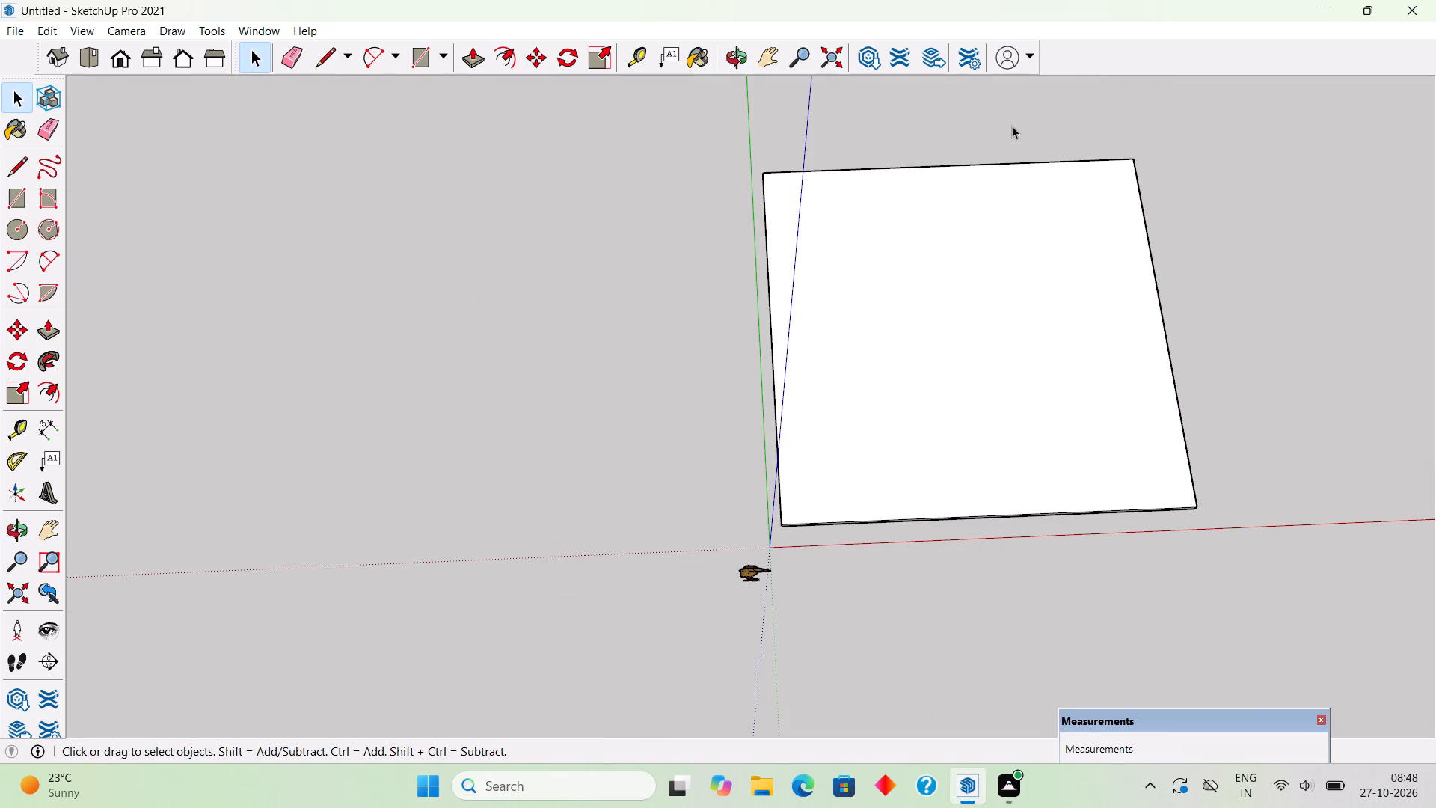
{"action": "scroll", "coordinate": [1012, 126], "scroll_direction": "up", "scroll_amount": 4}
{"action": "middle_click_drag", "start_coordinate": [1102, 353], "coordinate": [1085, 321]}
{"action": "scroll", "coordinate": [1085, 321], "scroll_direction": "up", "scroll_amount": 1}
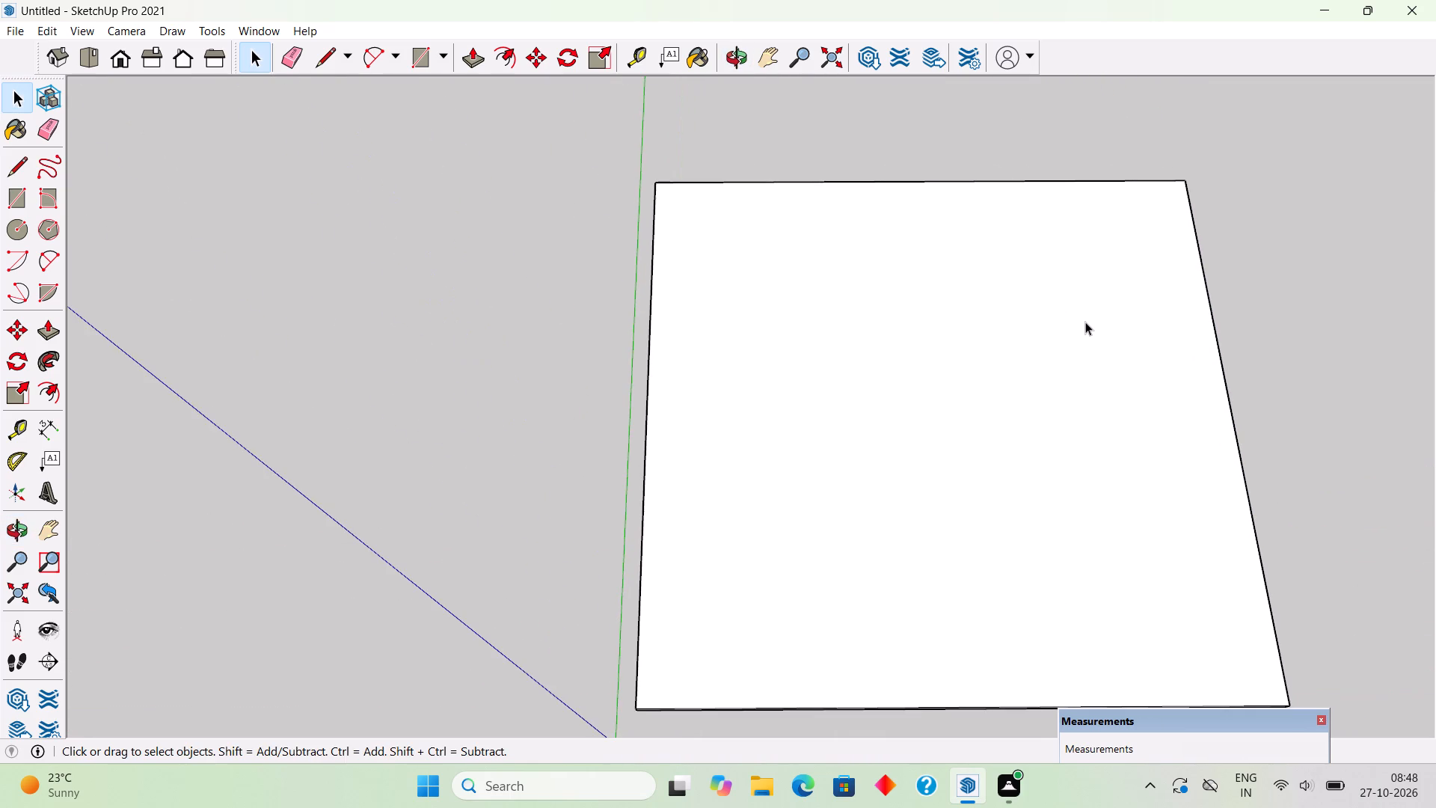
{"action": "scroll", "coordinate": [1085, 322], "scroll_direction": "down", "scroll_amount": 1}
{"action": "key", "text": "r"}
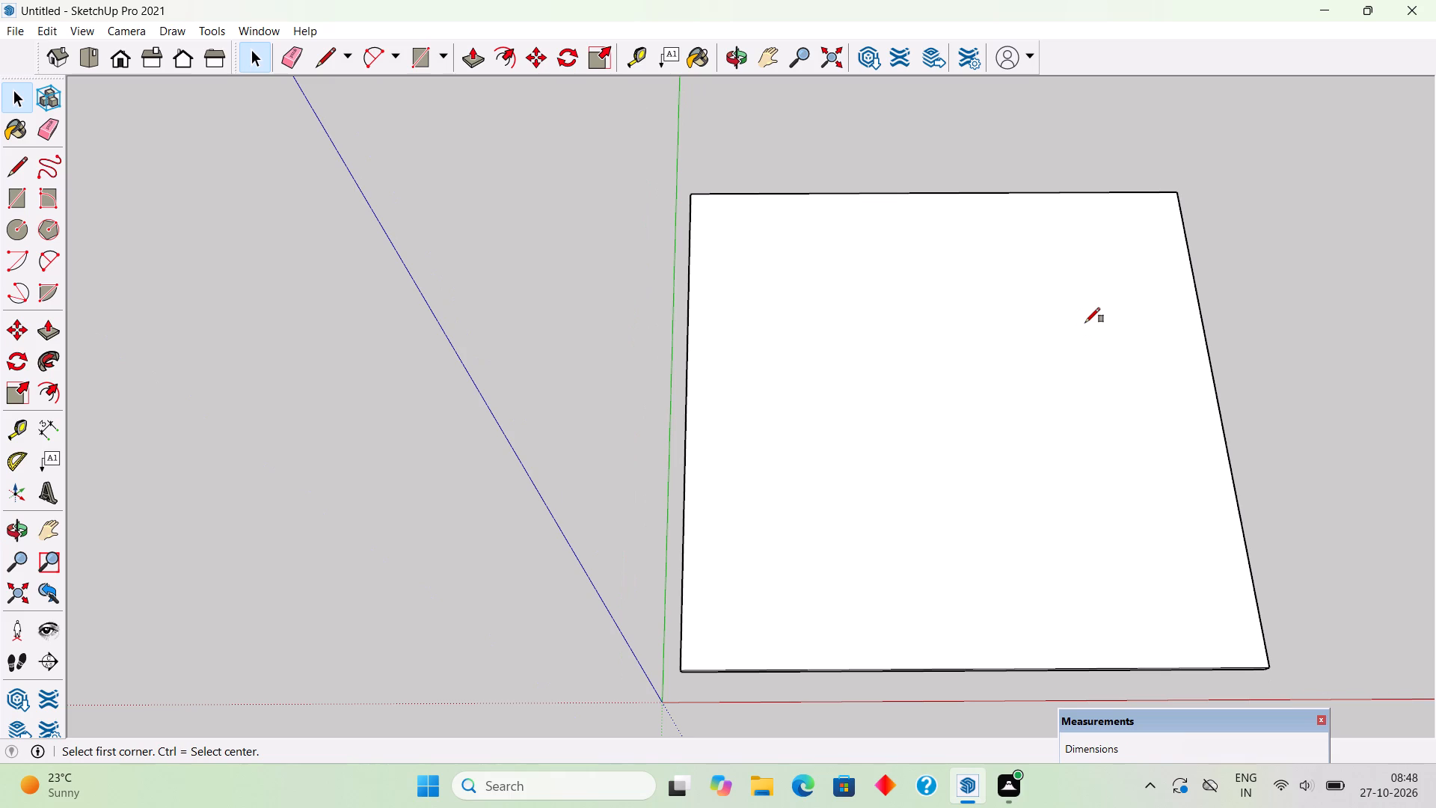
{"action": "left_click", "coordinate": [757, 269]}
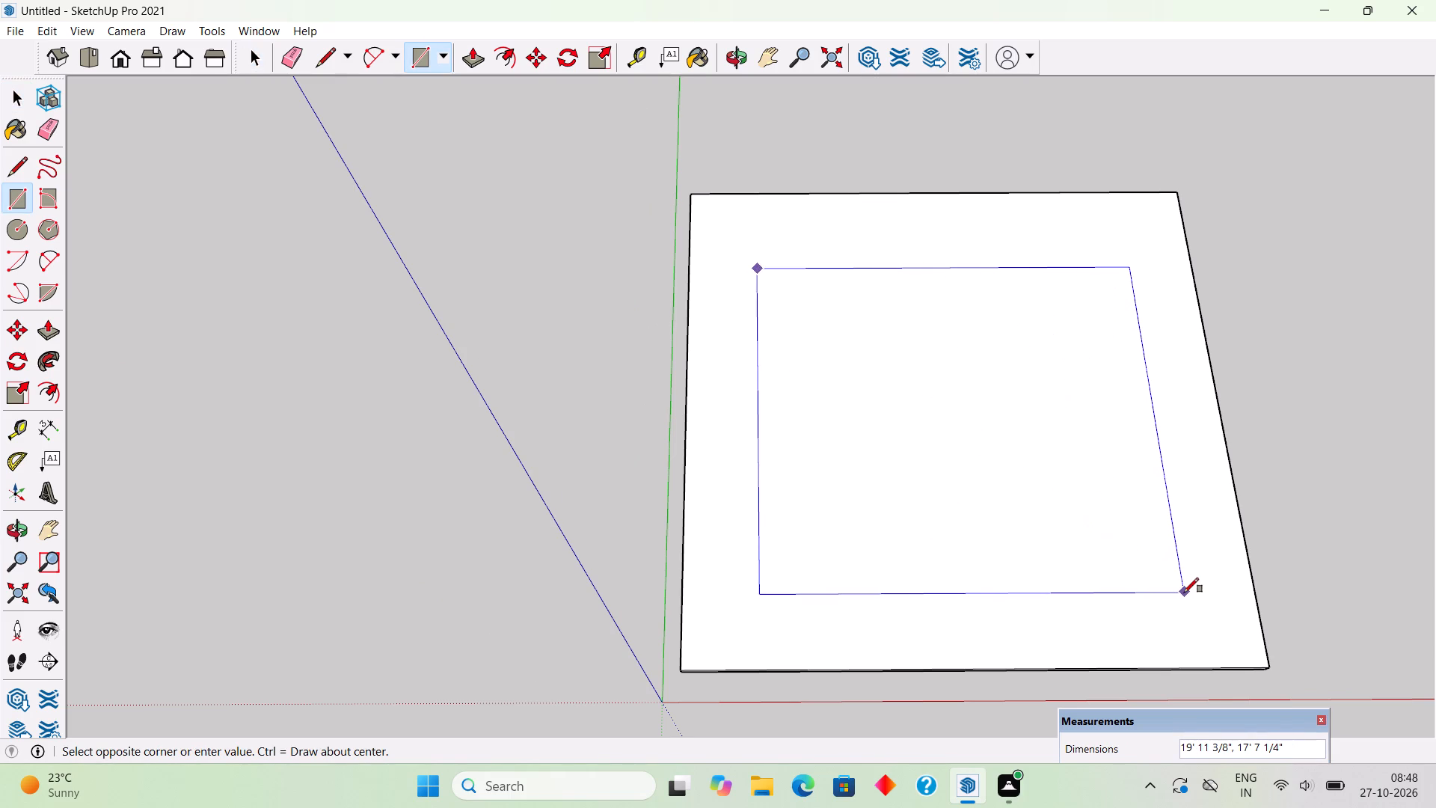
{"action": "type", "text": "20',20'"}
{"action": "key", "text": "Return"}
{"action": "key", "text": "space"}
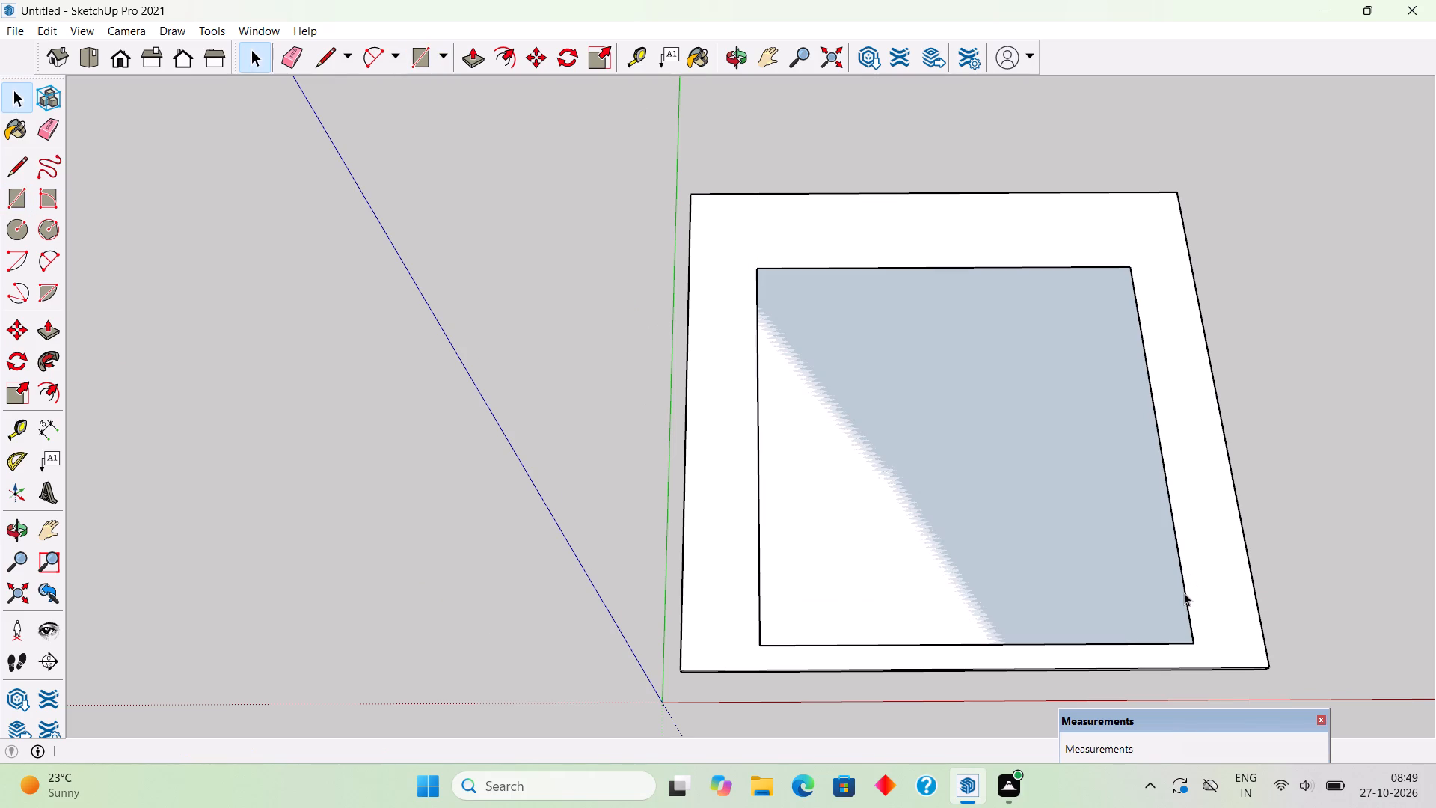
Push/Pull the 20' square on the slab up 3' to form a raised block.
{"action": "scroll", "coordinate": [1105, 539], "scroll_direction": "down", "scroll_amount": 2}
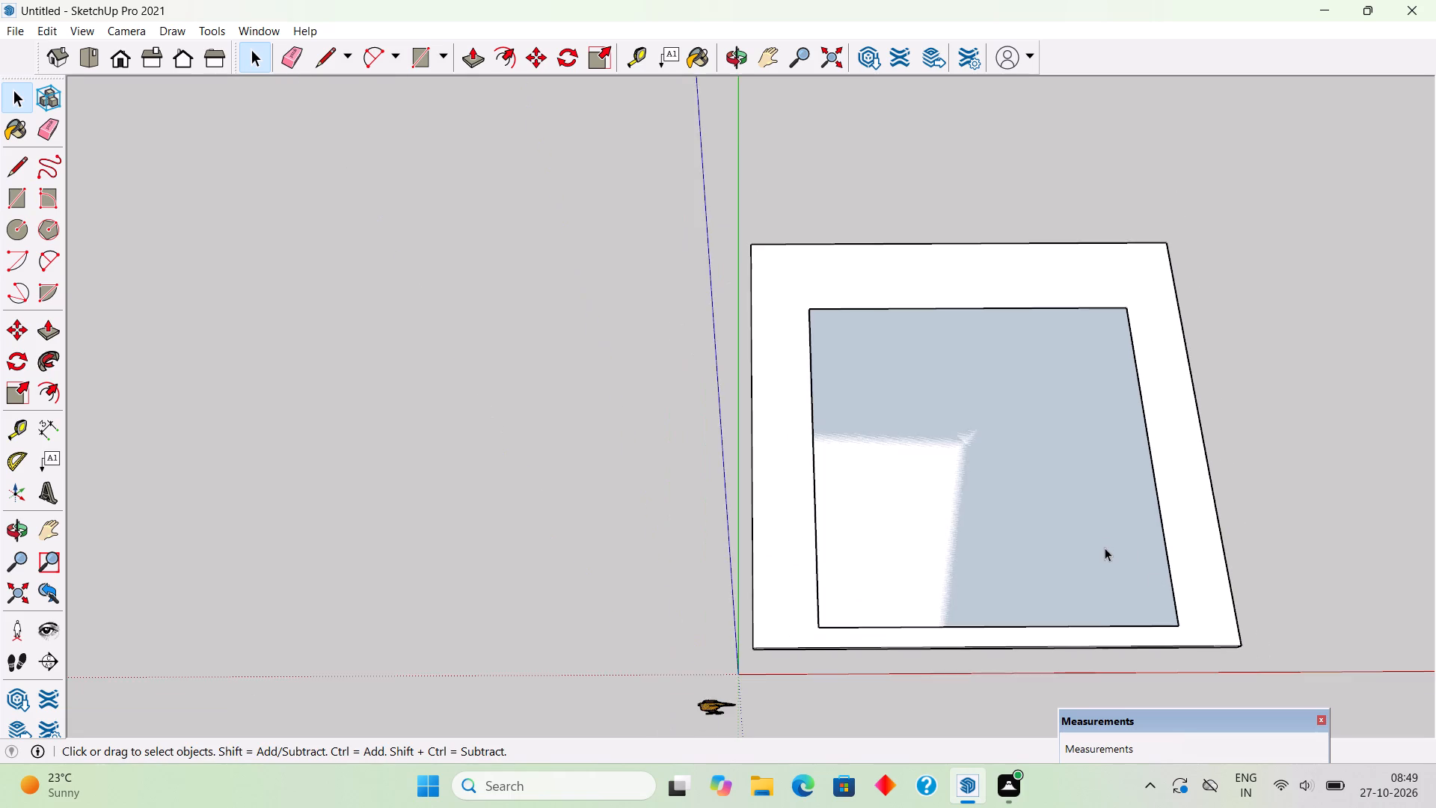
{"action": "scroll", "coordinate": [1105, 548], "scroll_direction": "down", "scroll_amount": 2}
{"action": "middle_click_drag", "start_coordinate": [1127, 640], "coordinate": [1016, 287]}
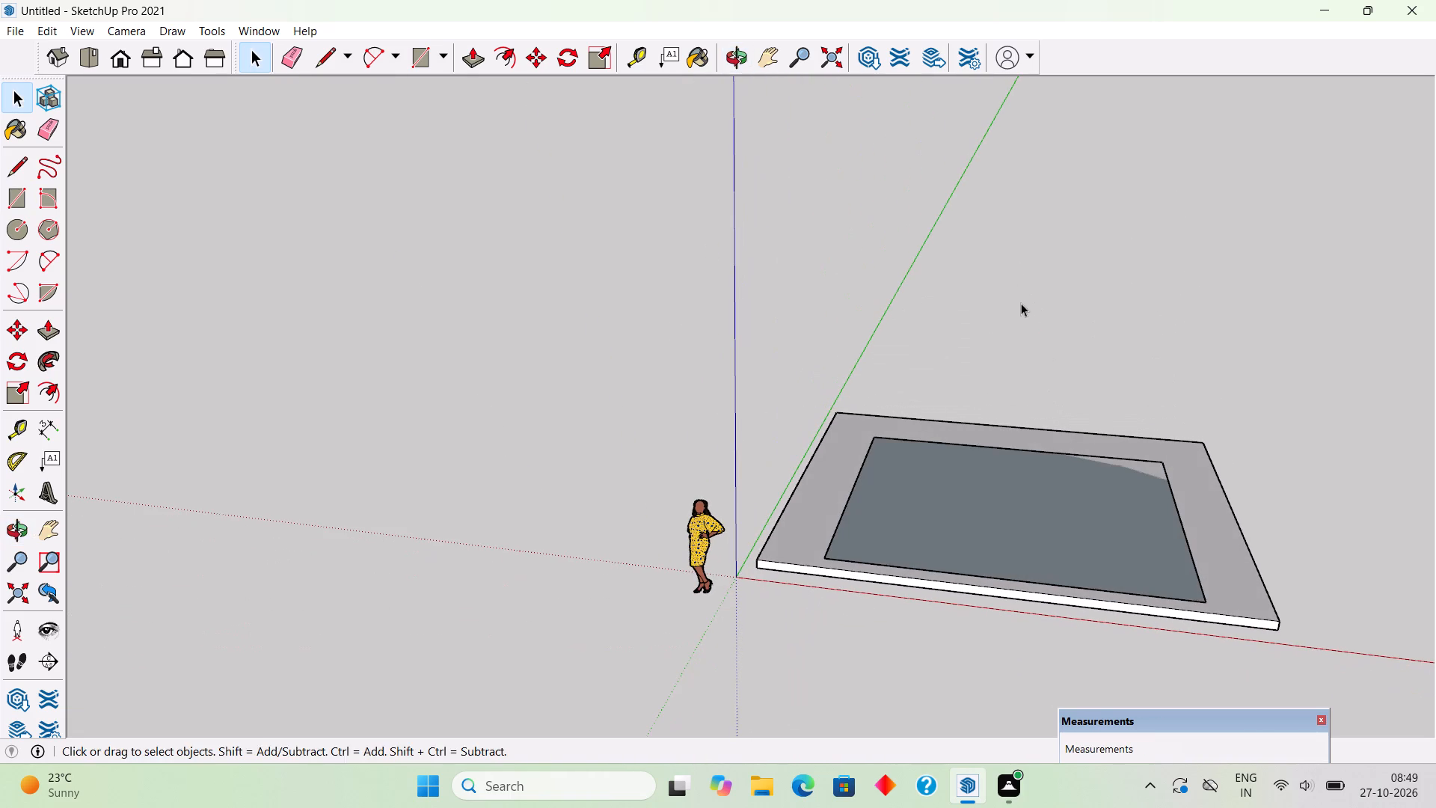
{"action": "middle_click_drag", "start_coordinate": [1024, 310], "coordinate": [1297, 490]}
{"action": "scroll", "coordinate": [1297, 490], "scroll_direction": "up", "scroll_amount": 3}
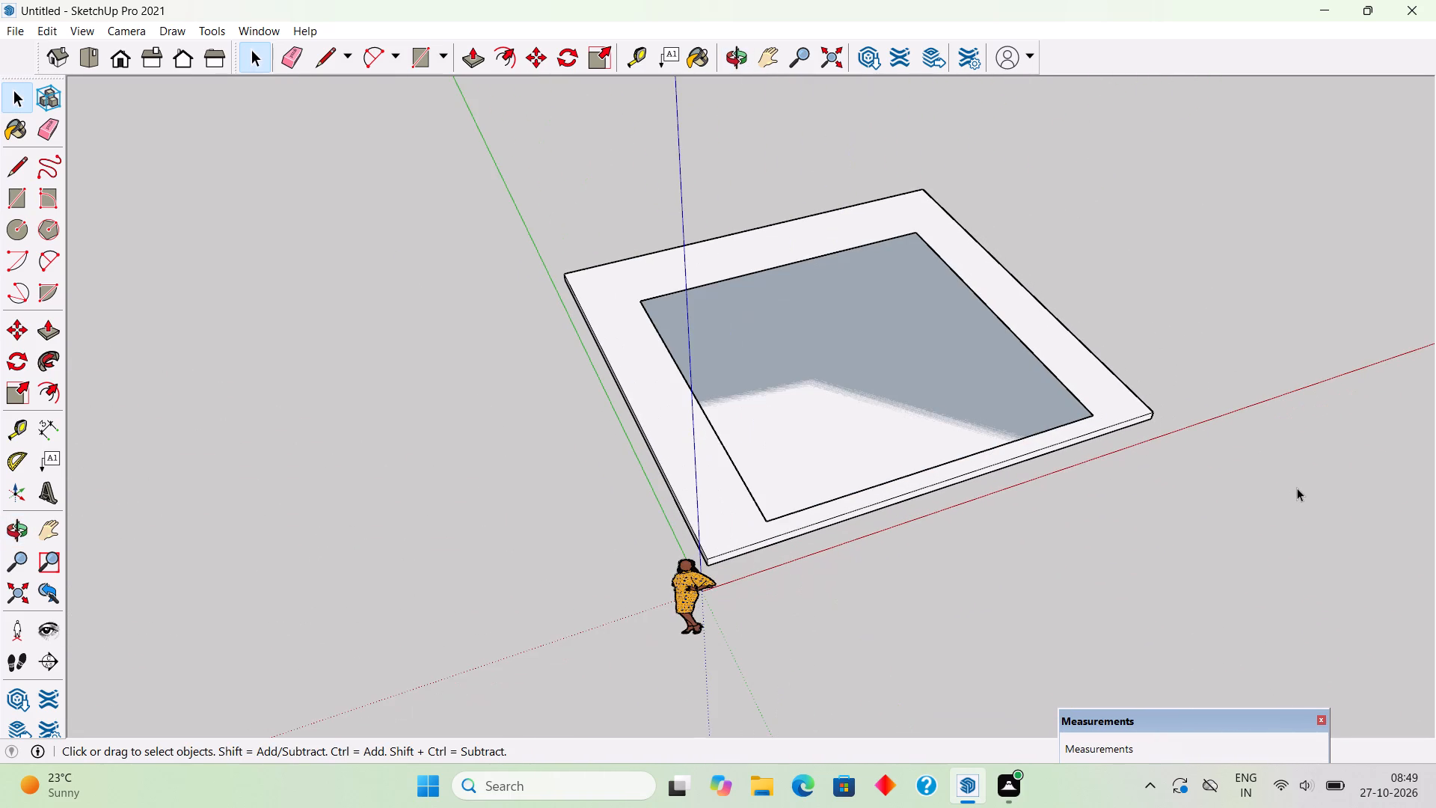
{"action": "scroll", "coordinate": [1184, 455], "scroll_direction": "up", "scroll_amount": 3}
{"action": "middle_click_drag", "start_coordinate": [1128, 441], "coordinate": [896, 444]}
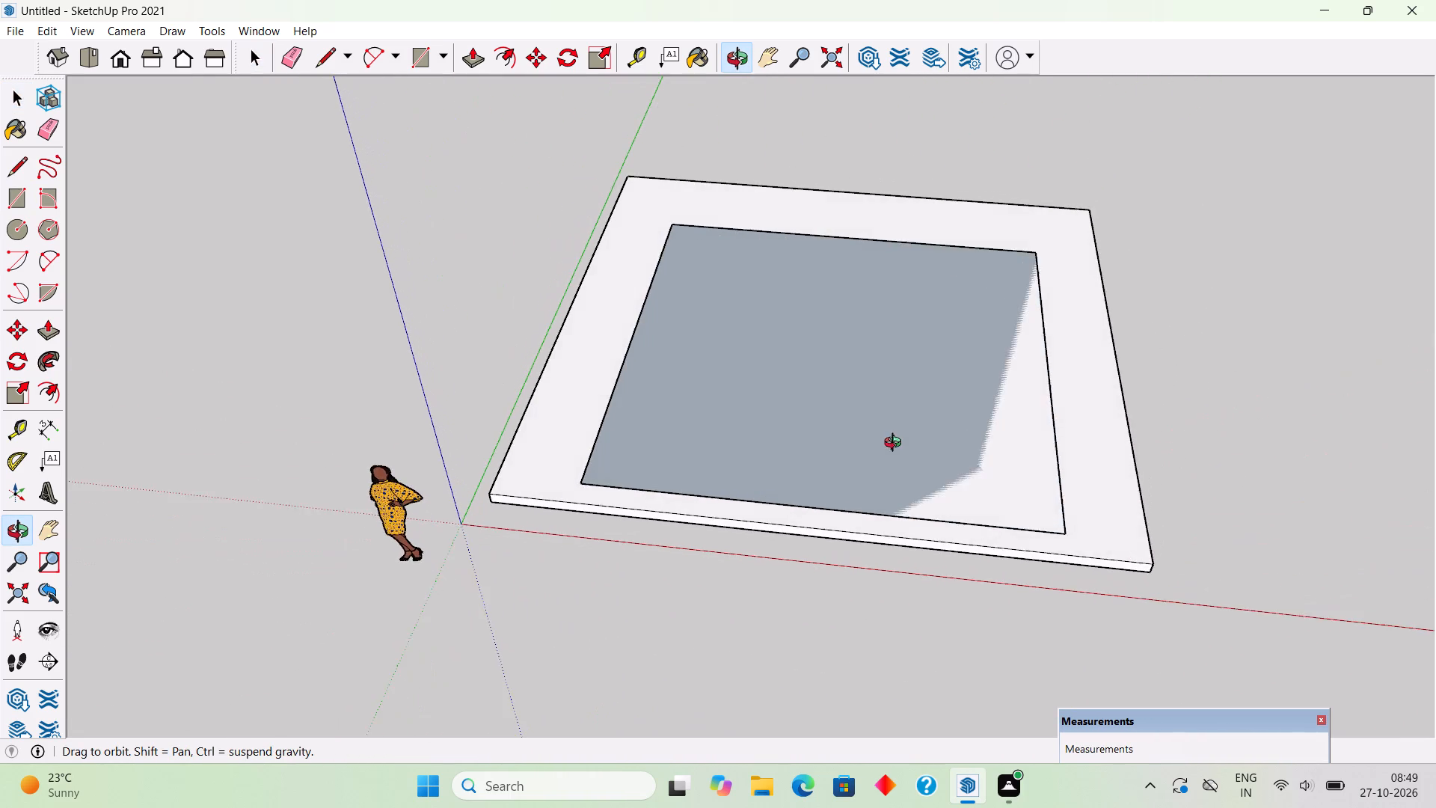
{"action": "middle_click_drag", "start_coordinate": [896, 444], "coordinate": [861, 442]}
{"action": "scroll", "coordinate": [861, 442], "scroll_direction": "up", "scroll_amount": 1}
{"action": "middle_click_drag", "start_coordinate": [927, 565], "coordinate": [960, 545]}
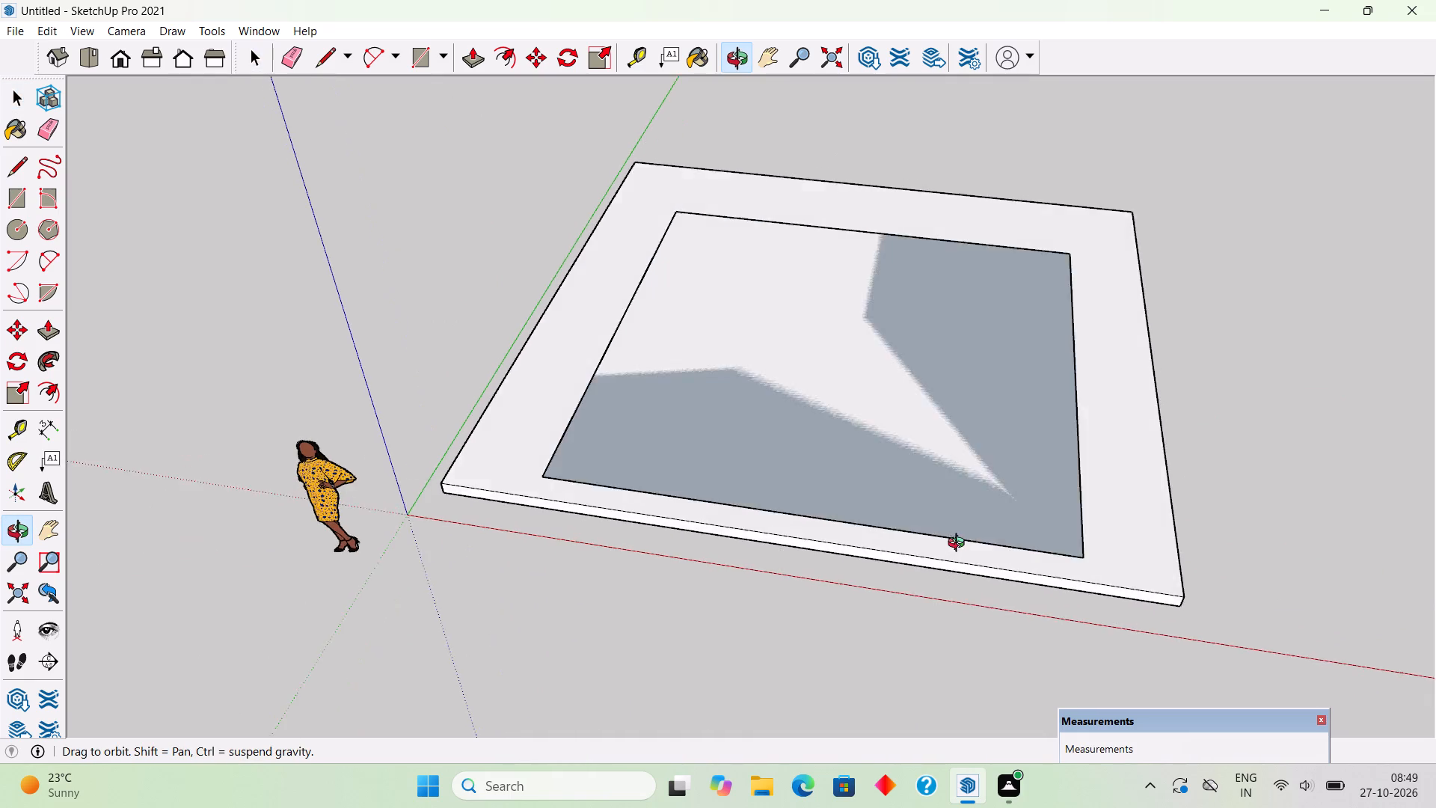
{"action": "middle_click_drag", "start_coordinate": [960, 545], "coordinate": [1021, 563]}
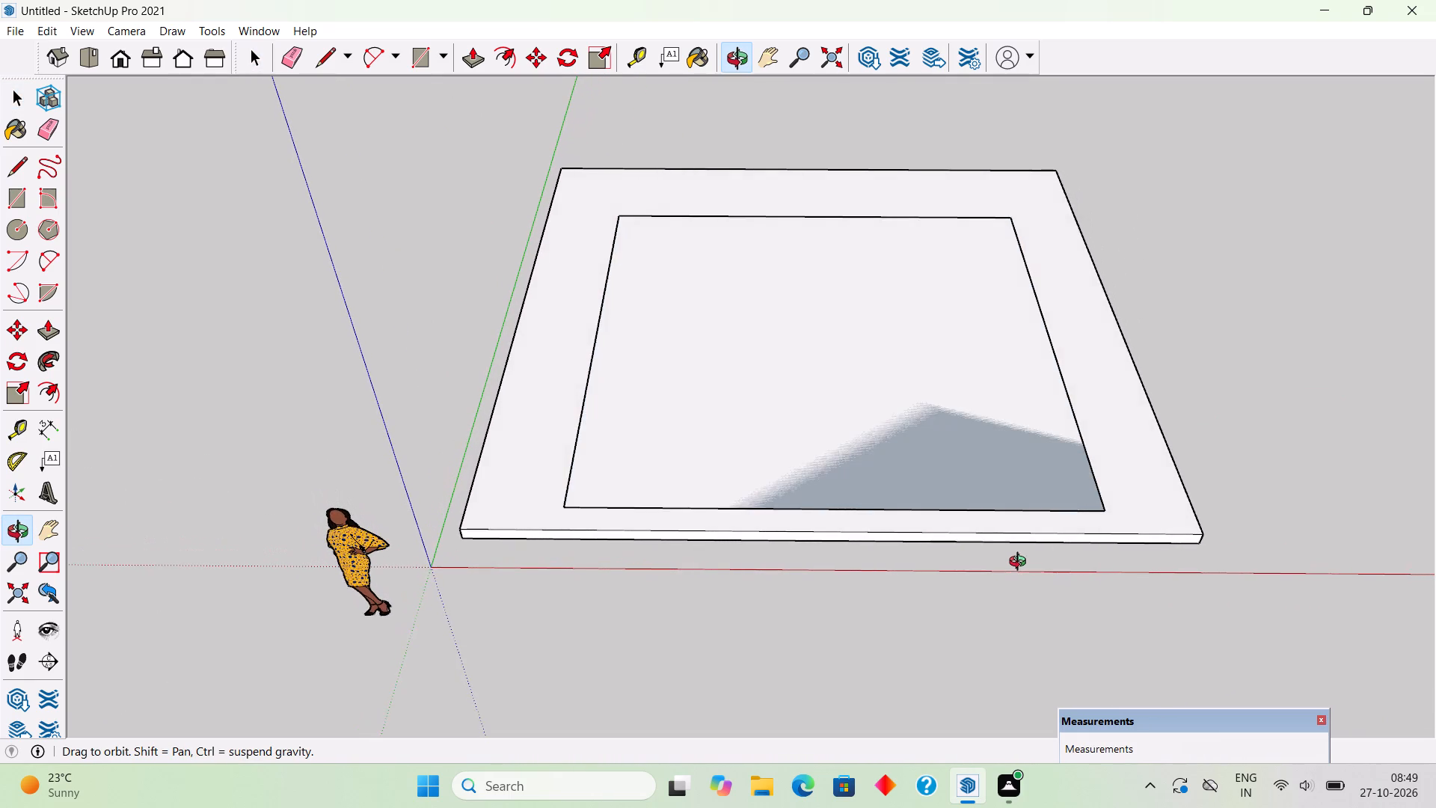
{"action": "middle_click_drag", "start_coordinate": [1021, 563], "coordinate": [1032, 569]}
{"action": "scroll", "coordinate": [1032, 569], "scroll_direction": "up", "scroll_amount": 2}
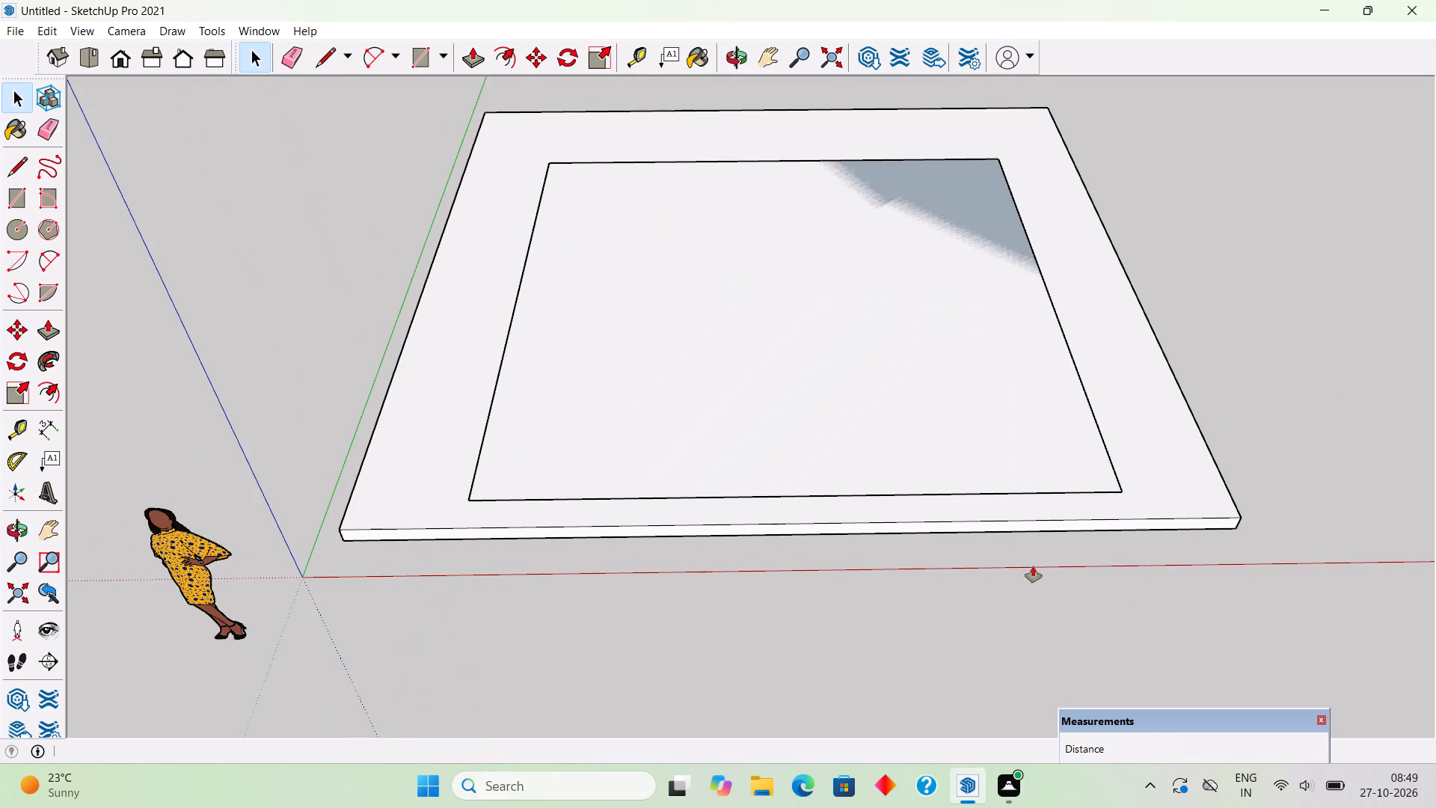
{"action": "key", "text": "p"}
{"action": "left_click", "coordinate": [966, 466]}
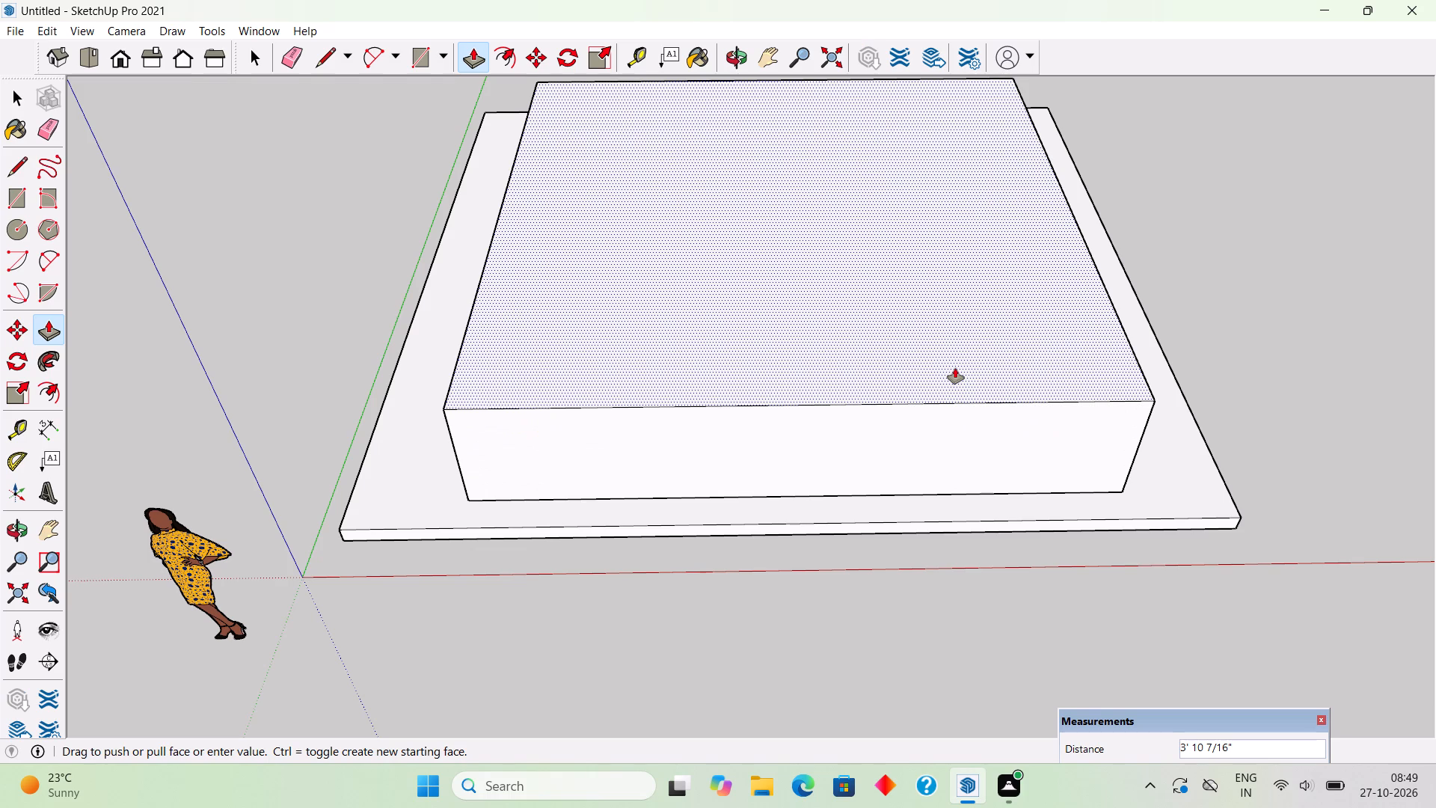
{"action": "key", "text": "3"}
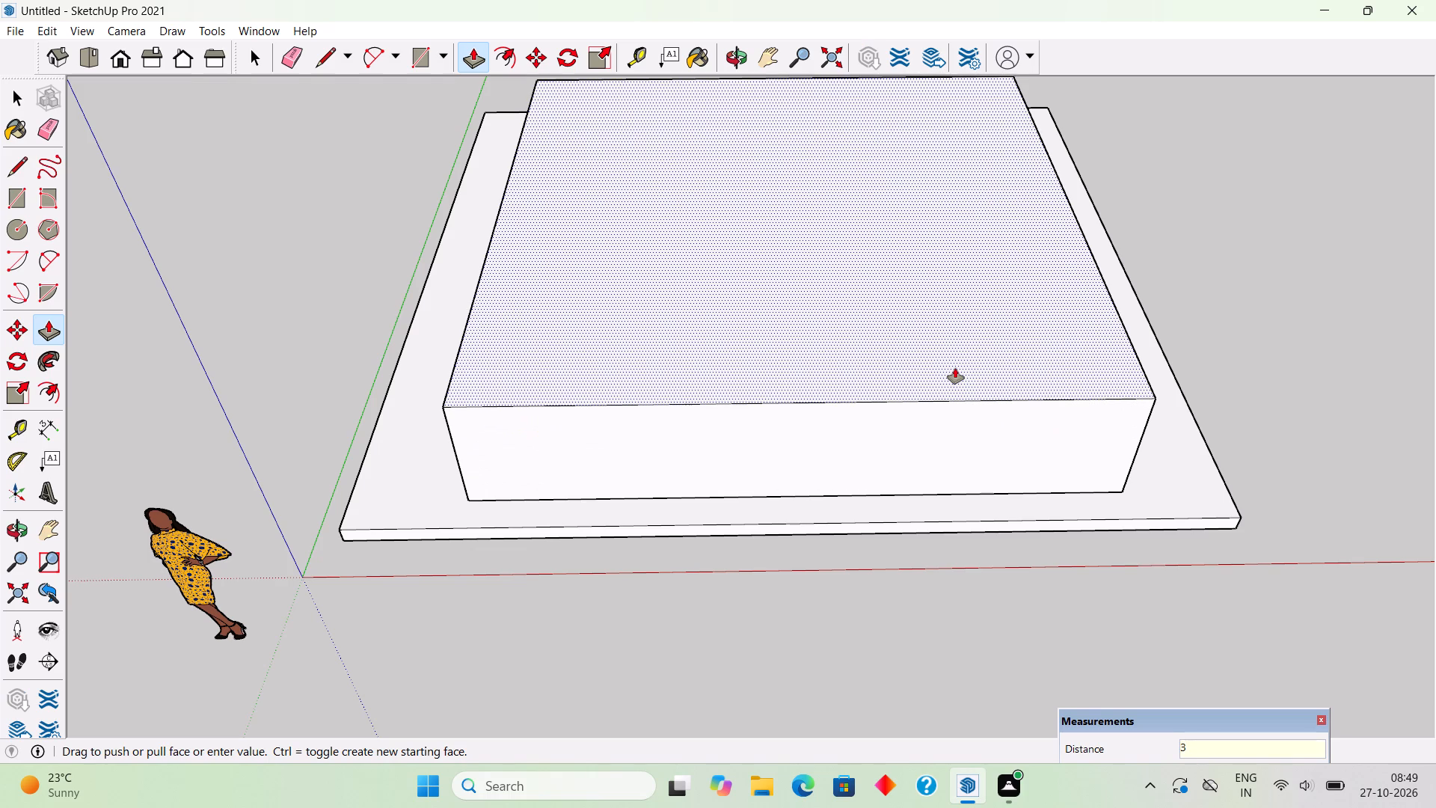
{"action": "key", "text": "apostrophe"}
{"action": "key", "text": "Return"}
{"action": "key", "text": "space"}
Select the whole raised block and make it a group.
{"action": "triple_click", "coordinate": [955, 367]}
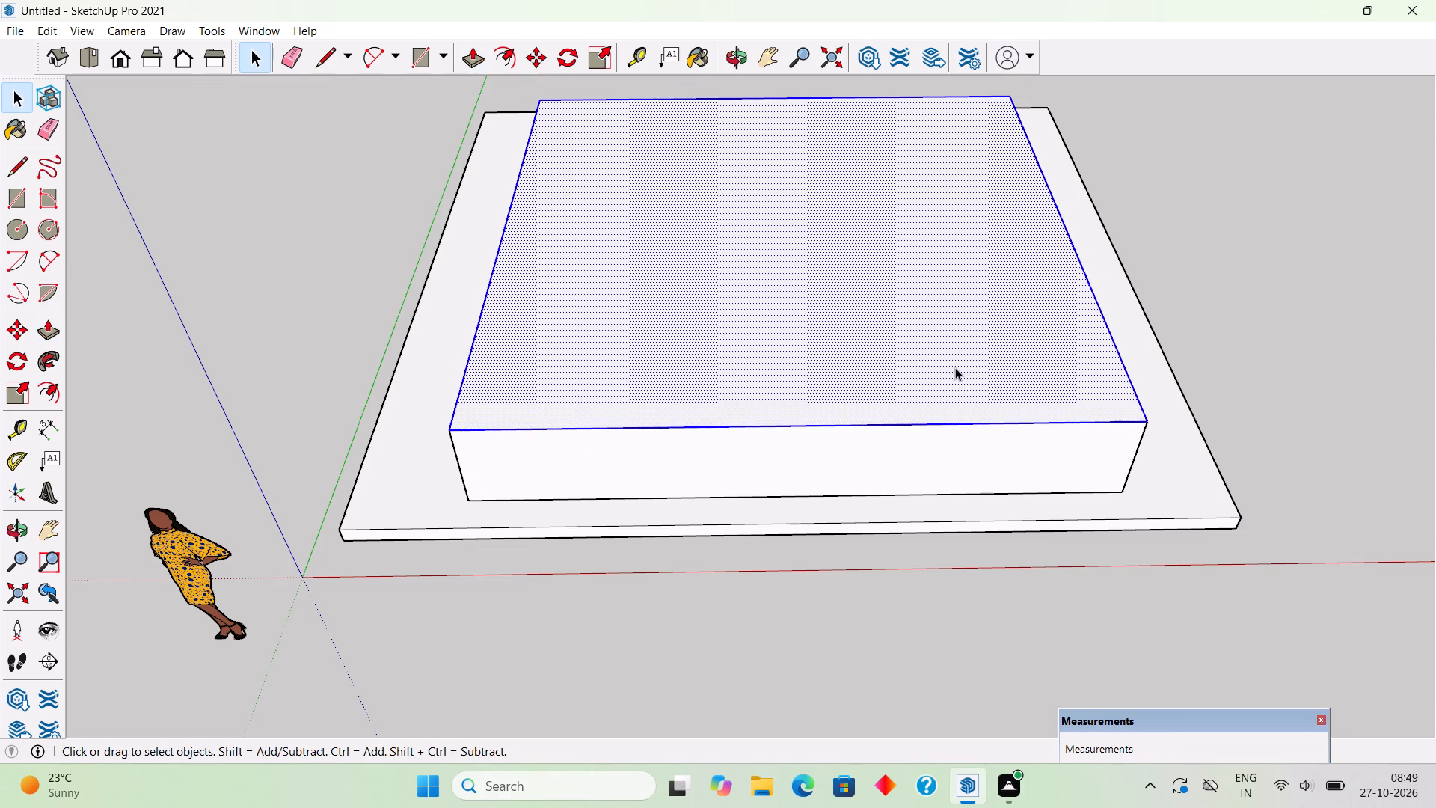
{"action": "right_click", "coordinate": [955, 367]}
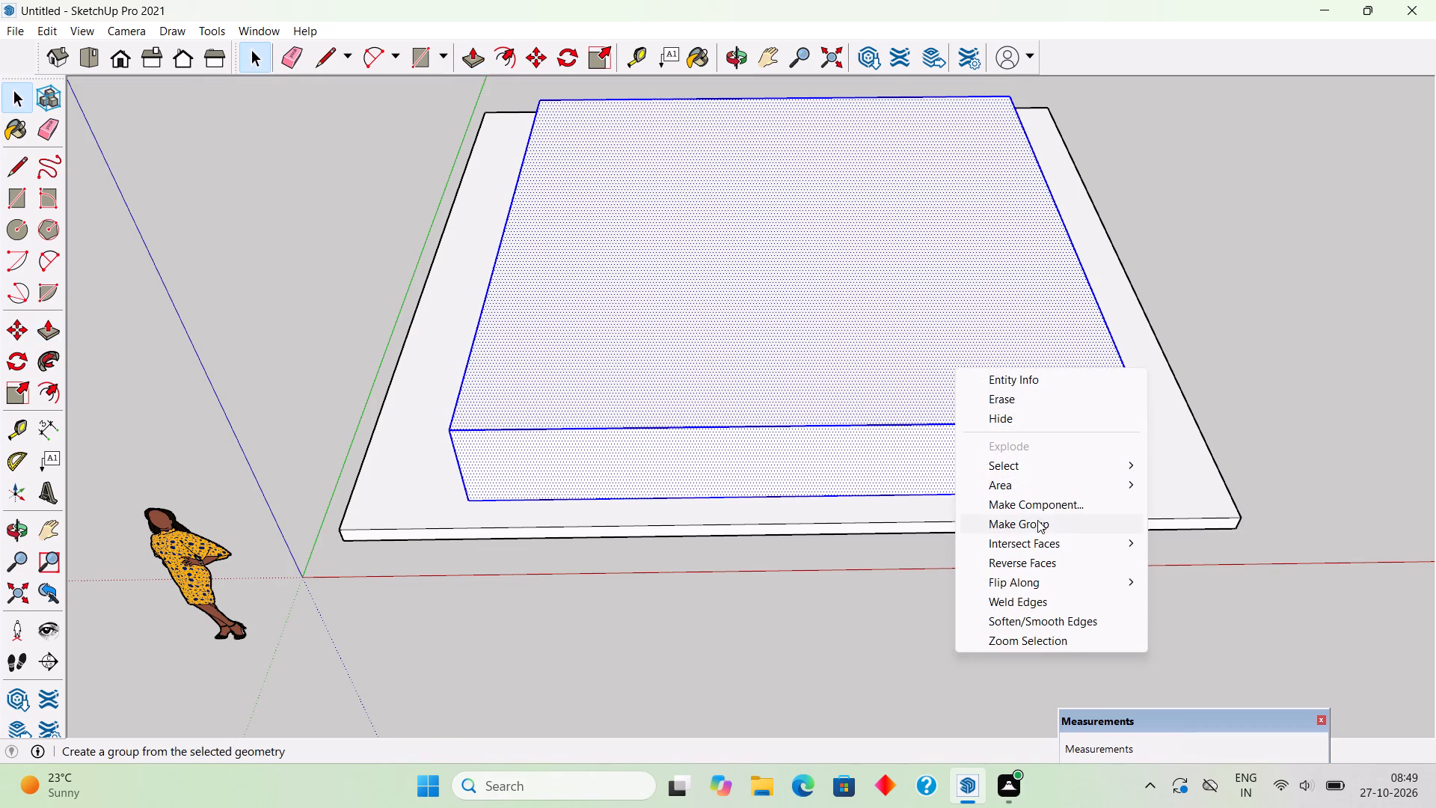
{"action": "left_click", "coordinate": [1038, 521]}
{"action": "scroll", "coordinate": [1038, 521], "scroll_direction": "down", "scroll_amount": 6}
{"action": "middle_click_drag", "start_coordinate": [1038, 520], "coordinate": [974, 300]}
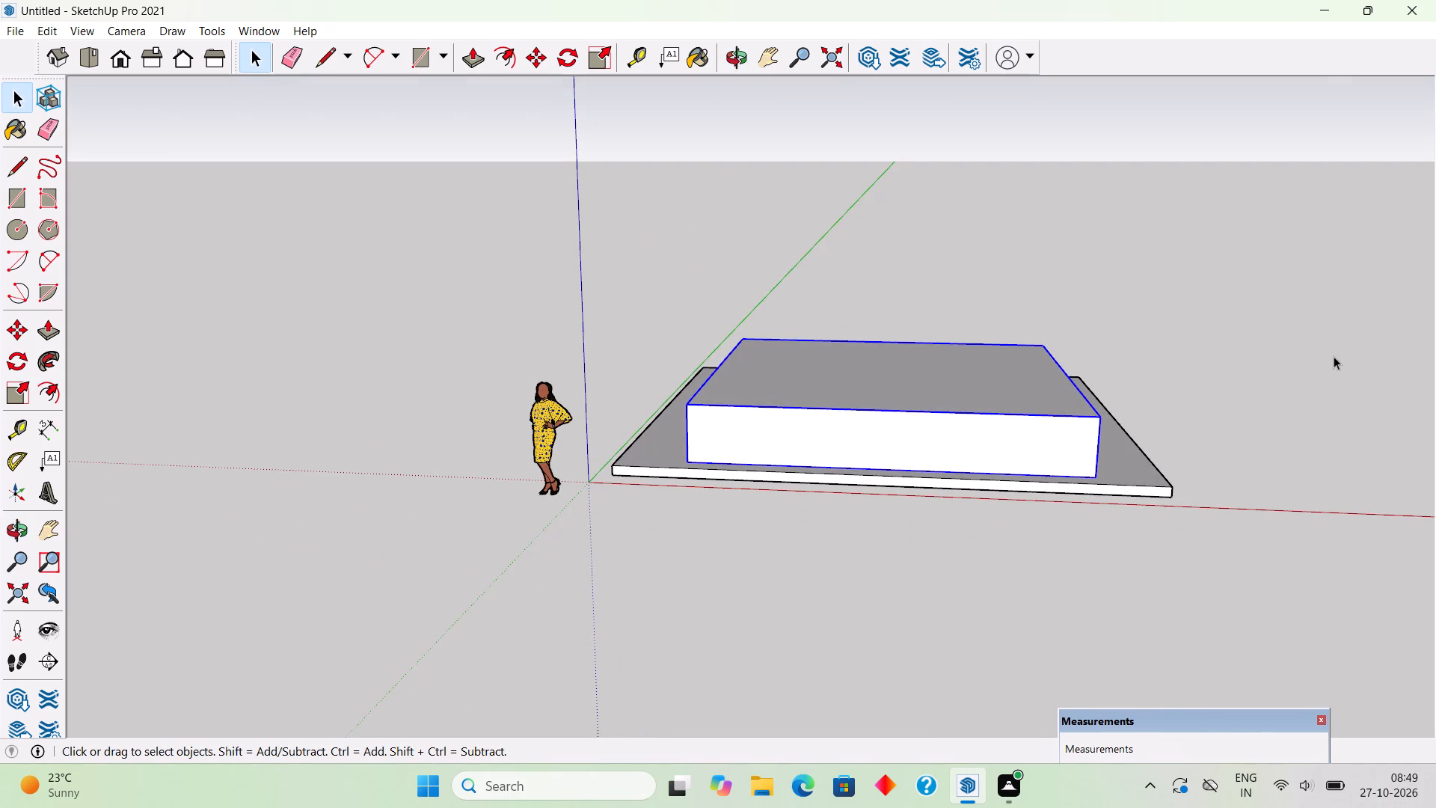
{"action": "left_click", "coordinate": [1334, 356]}
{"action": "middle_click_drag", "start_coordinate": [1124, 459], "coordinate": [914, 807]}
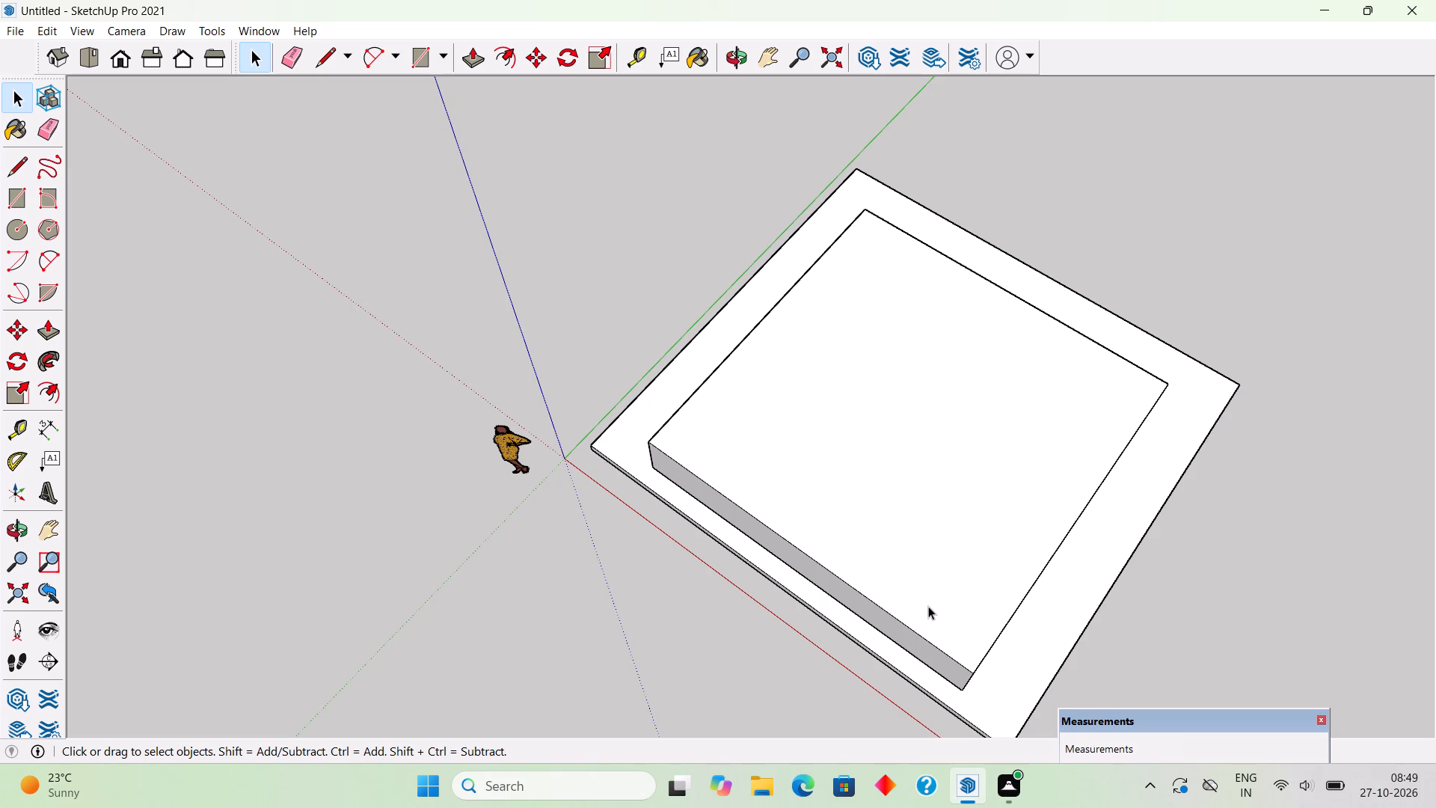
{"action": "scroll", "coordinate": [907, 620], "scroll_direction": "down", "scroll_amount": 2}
Open the raised block group and Push/Pull its top face down 1'.
{"action": "middle_click_drag", "start_coordinate": [825, 465], "coordinate": [1068, 517]}
{"action": "scroll", "coordinate": [1068, 515], "scroll_direction": "up", "scroll_amount": 1}
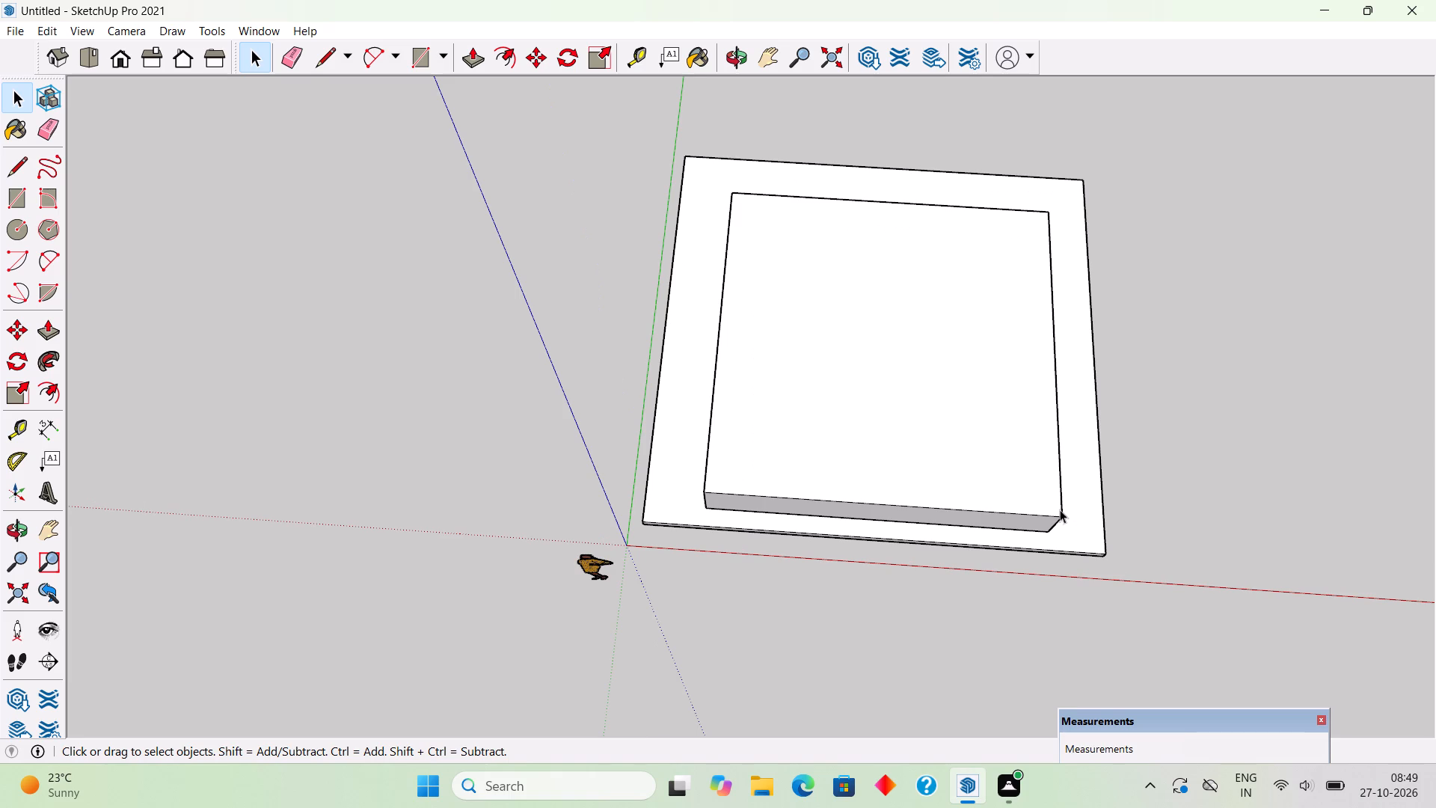
{"action": "scroll", "coordinate": [1057, 505], "scroll_direction": "up", "scroll_amount": 1}
{"action": "middle_click_drag", "start_coordinate": [1011, 485], "coordinate": [758, 331]}
{"action": "triple_click", "coordinate": [862, 519]}
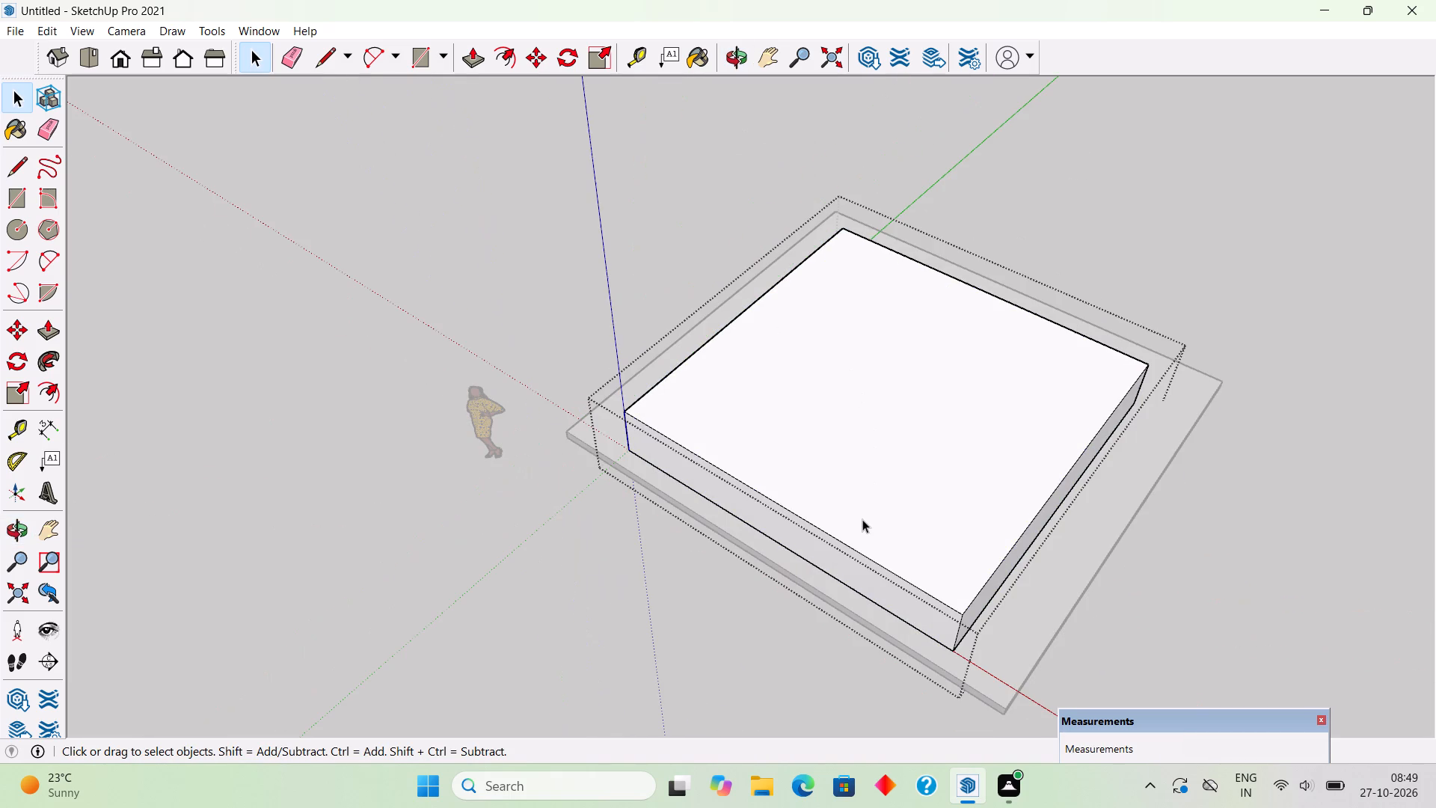
{"action": "key", "text": "p"}
{"action": "left_click", "coordinate": [862, 519]}
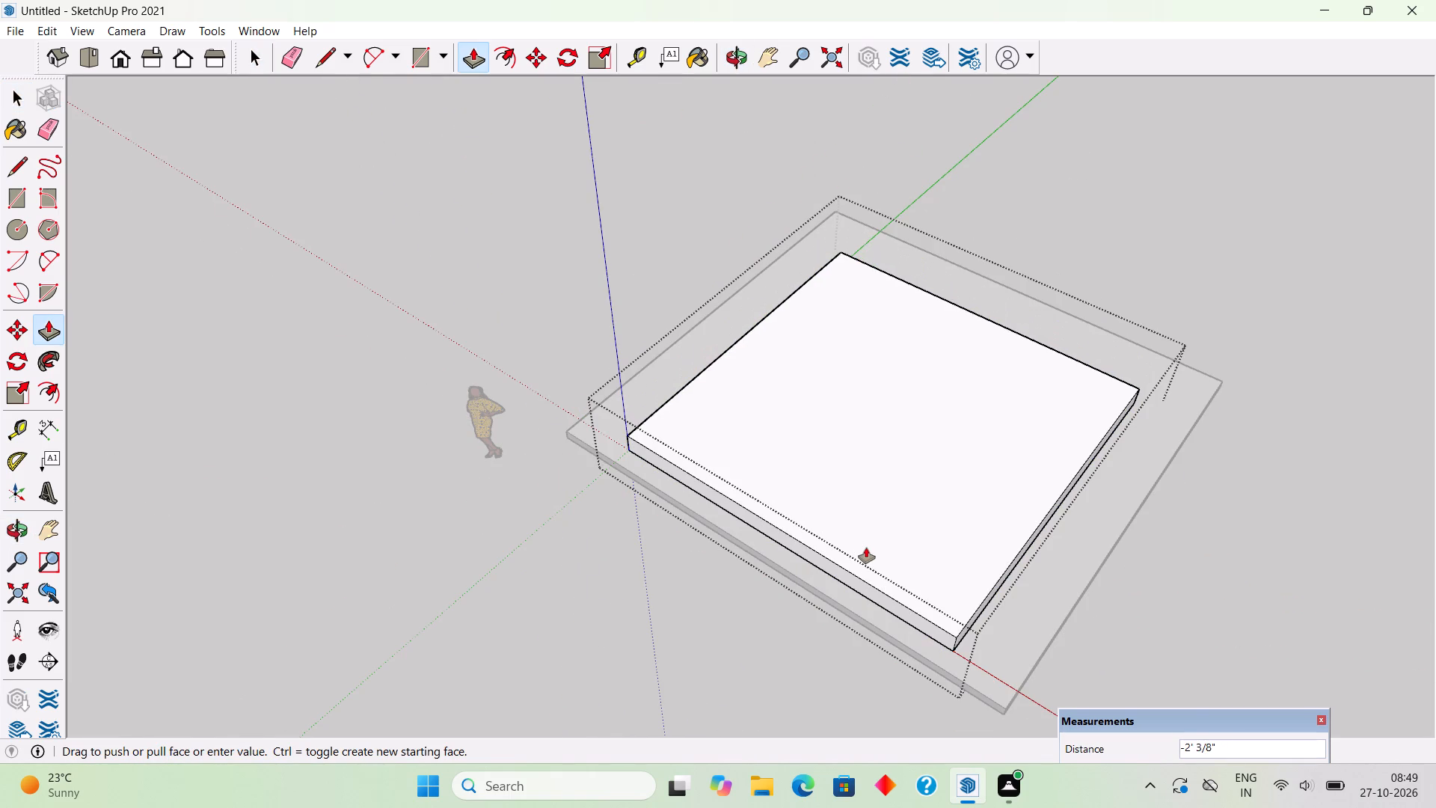
{"action": "type", "text": "1'"}
{"action": "key", "text": "Return"}
{"action": "key", "text": "space"}
{"action": "left_click", "coordinate": [1229, 634]}
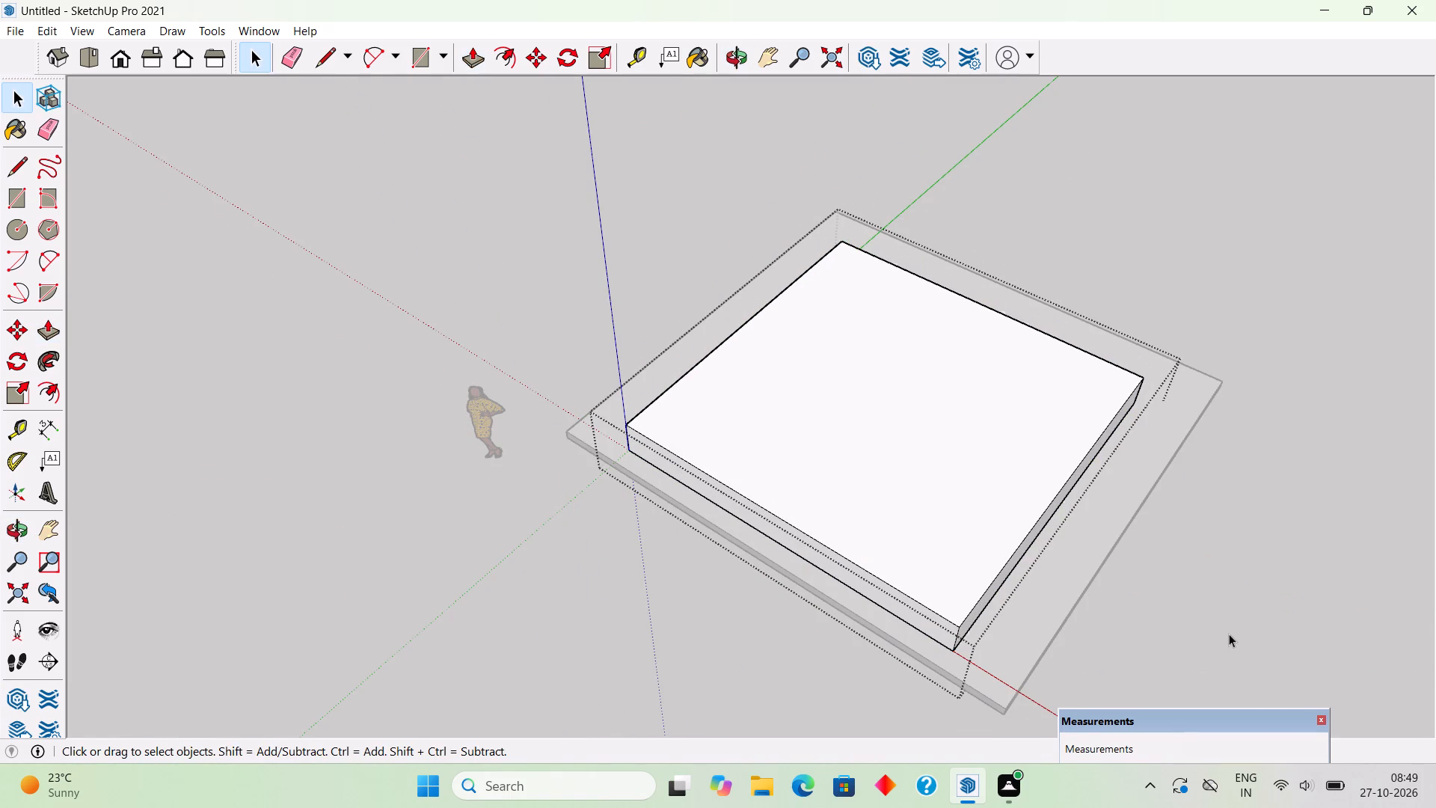
Place a guide 9" inward from the raised block's top edge on the side farthest from the origin, parallel to the green axis.
{"action": "middle_click_drag", "start_coordinate": [725, 378], "coordinate": [1114, 435]}
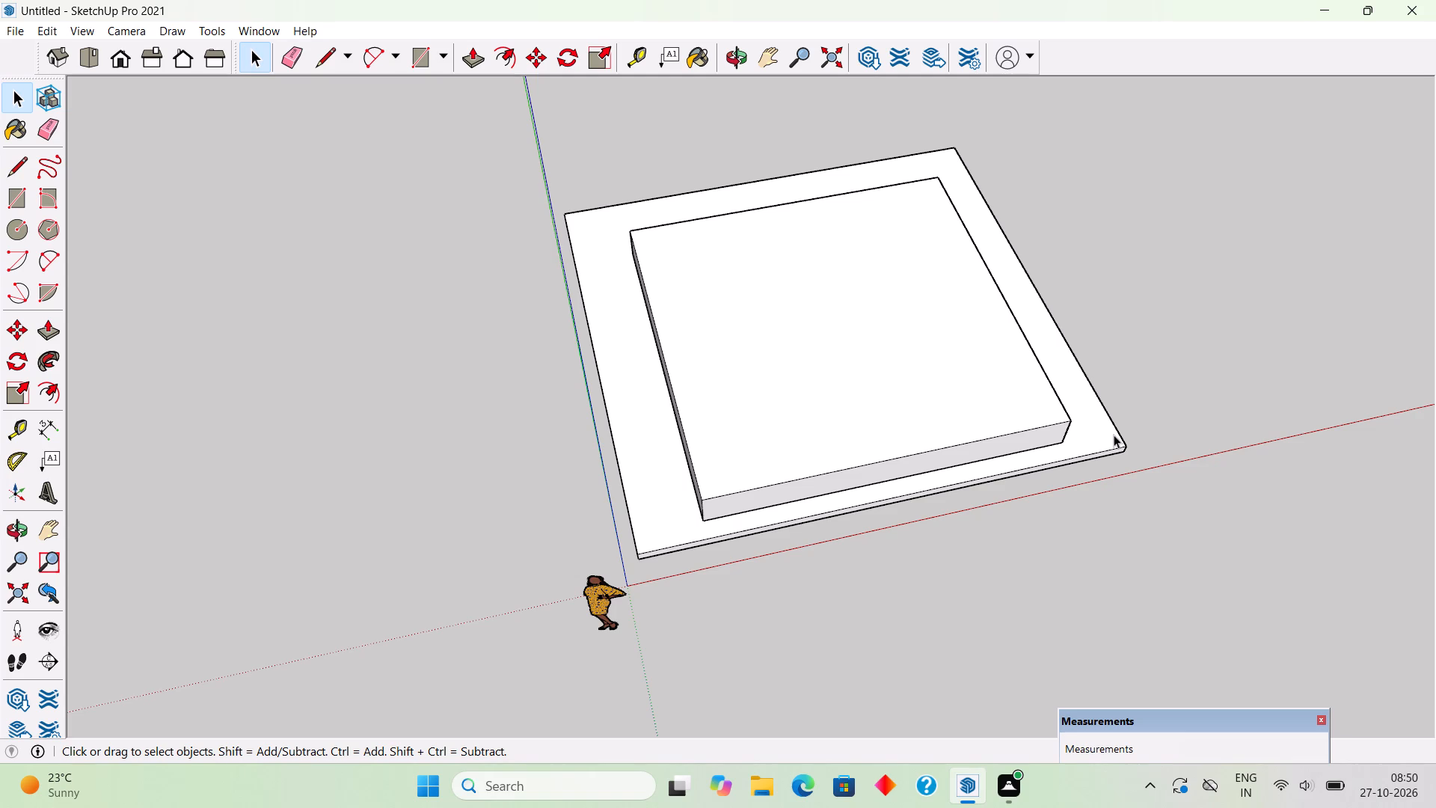
{"action": "middle_click_drag", "start_coordinate": [984, 376], "coordinate": [919, 227]}
{"action": "scroll", "coordinate": [919, 224], "scroll_direction": "up", "scroll_amount": 3}
{"action": "middle_click_drag", "start_coordinate": [1102, 516], "coordinate": [1065, 545]}
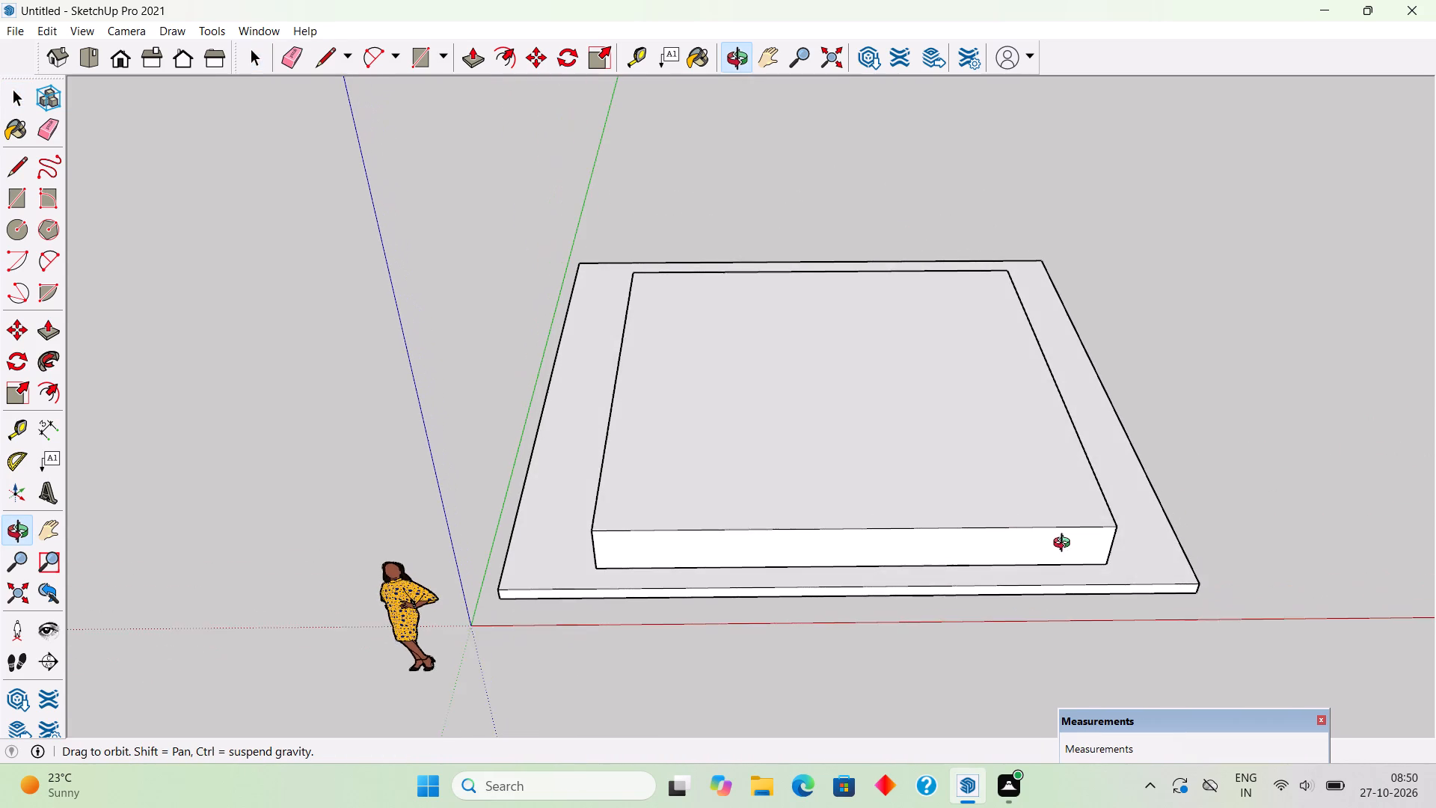
{"action": "middle_click_drag", "start_coordinate": [1065, 545], "coordinate": [1063, 569]}
{"action": "scroll", "coordinate": [1063, 569], "scroll_direction": "down", "scroll_amount": 1}
{"action": "middle_click_drag", "start_coordinate": [984, 578], "coordinate": [945, 566]}
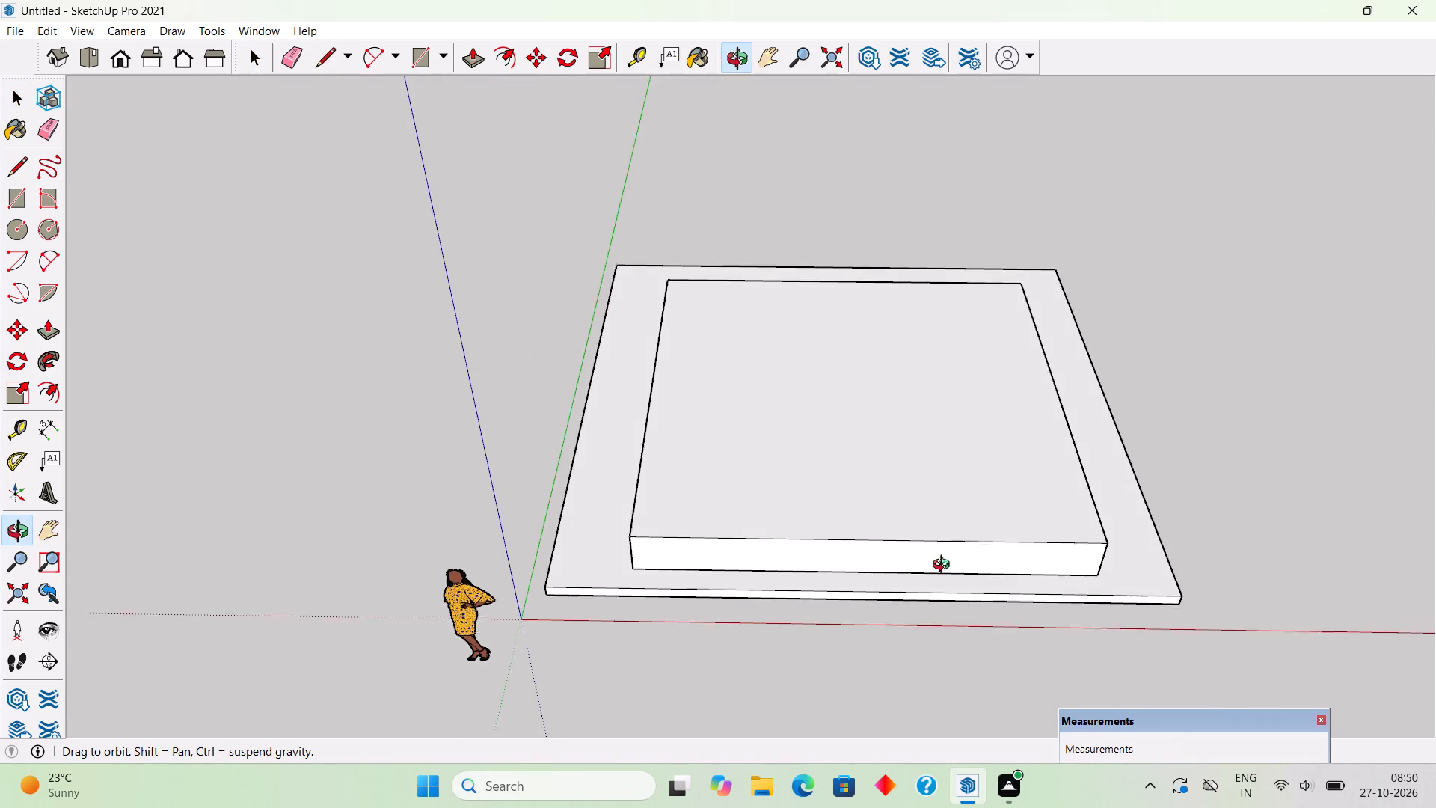
{"action": "middle_click_drag", "start_coordinate": [945, 566], "coordinate": [552, 481]}
{"action": "middle_click_drag", "start_coordinate": [786, 474], "coordinate": [544, 515]}
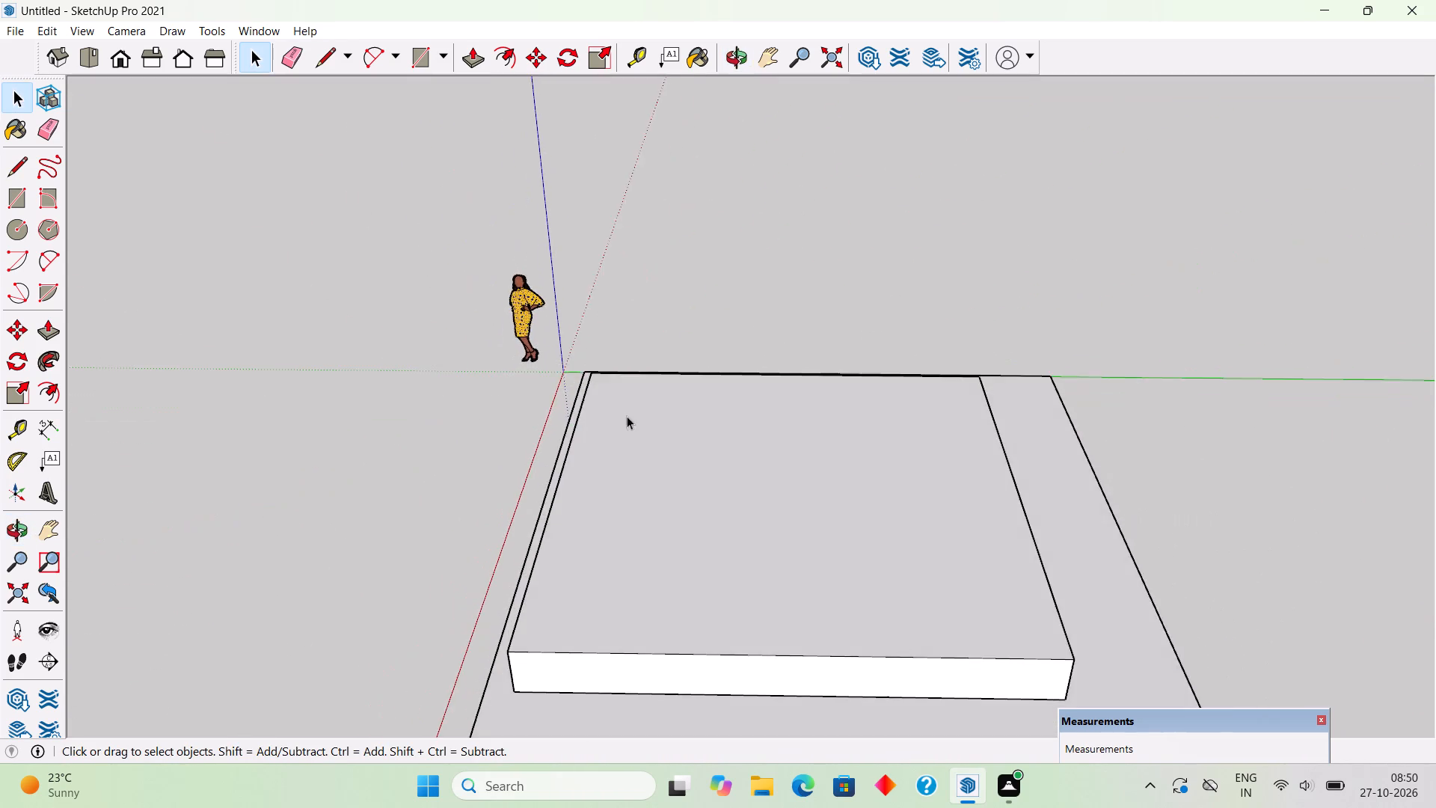
{"action": "scroll", "coordinate": [659, 384], "scroll_direction": "down", "scroll_amount": 5}
{"action": "middle_click_drag", "start_coordinate": [659, 384], "coordinate": [655, 492]}
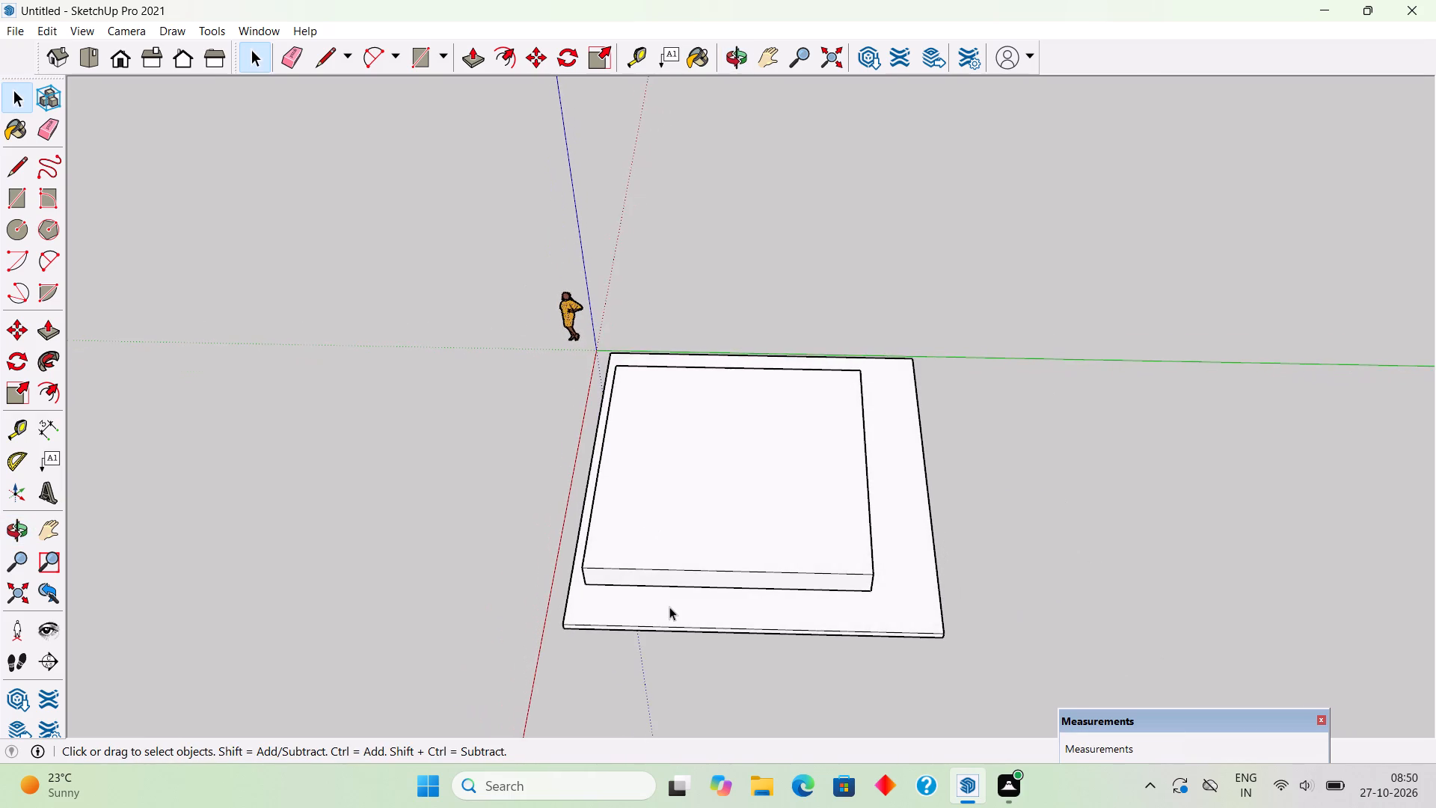
{"action": "scroll", "coordinate": [669, 607], "scroll_direction": "up", "scroll_amount": 5}
{"action": "middle_click_drag", "start_coordinate": [672, 607], "coordinate": [676, 729]}
{"action": "scroll", "coordinate": [673, 390], "scroll_direction": "down", "scroll_amount": 2}
{"action": "middle_click_drag", "start_coordinate": [679, 370], "coordinate": [678, 382]}
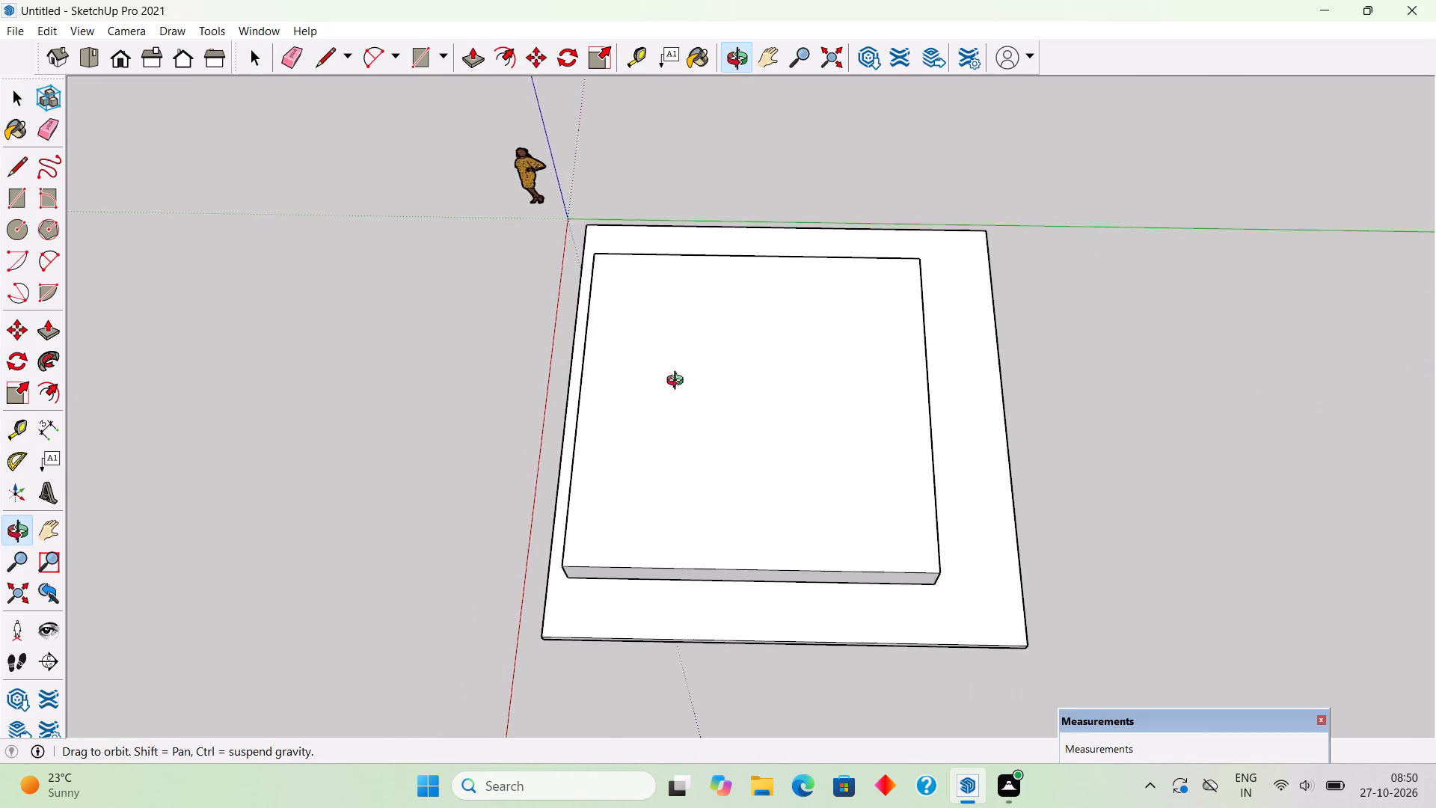
{"action": "middle_click_drag", "start_coordinate": [678, 382], "coordinate": [684, 514]}
{"action": "scroll", "coordinate": [533, 679], "scroll_direction": "up", "scroll_amount": 5}
{"action": "middle_click_drag", "start_coordinate": [660, 627], "coordinate": [689, 601]}
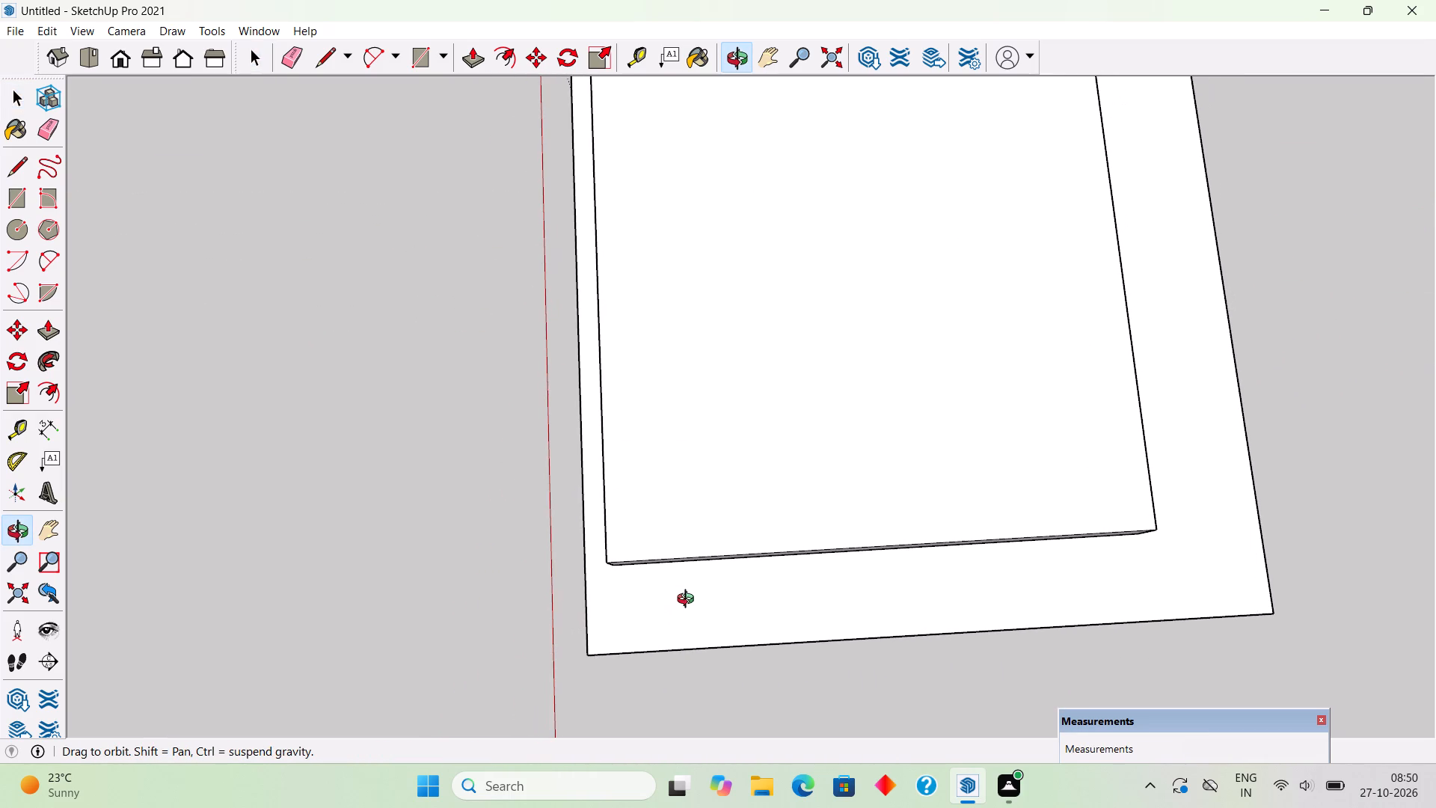
{"action": "middle_click_drag", "start_coordinate": [689, 601], "coordinate": [690, 600]}
{"action": "scroll", "coordinate": [690, 600], "scroll_direction": "down", "scroll_amount": 1}
{"action": "key", "text": "t"}
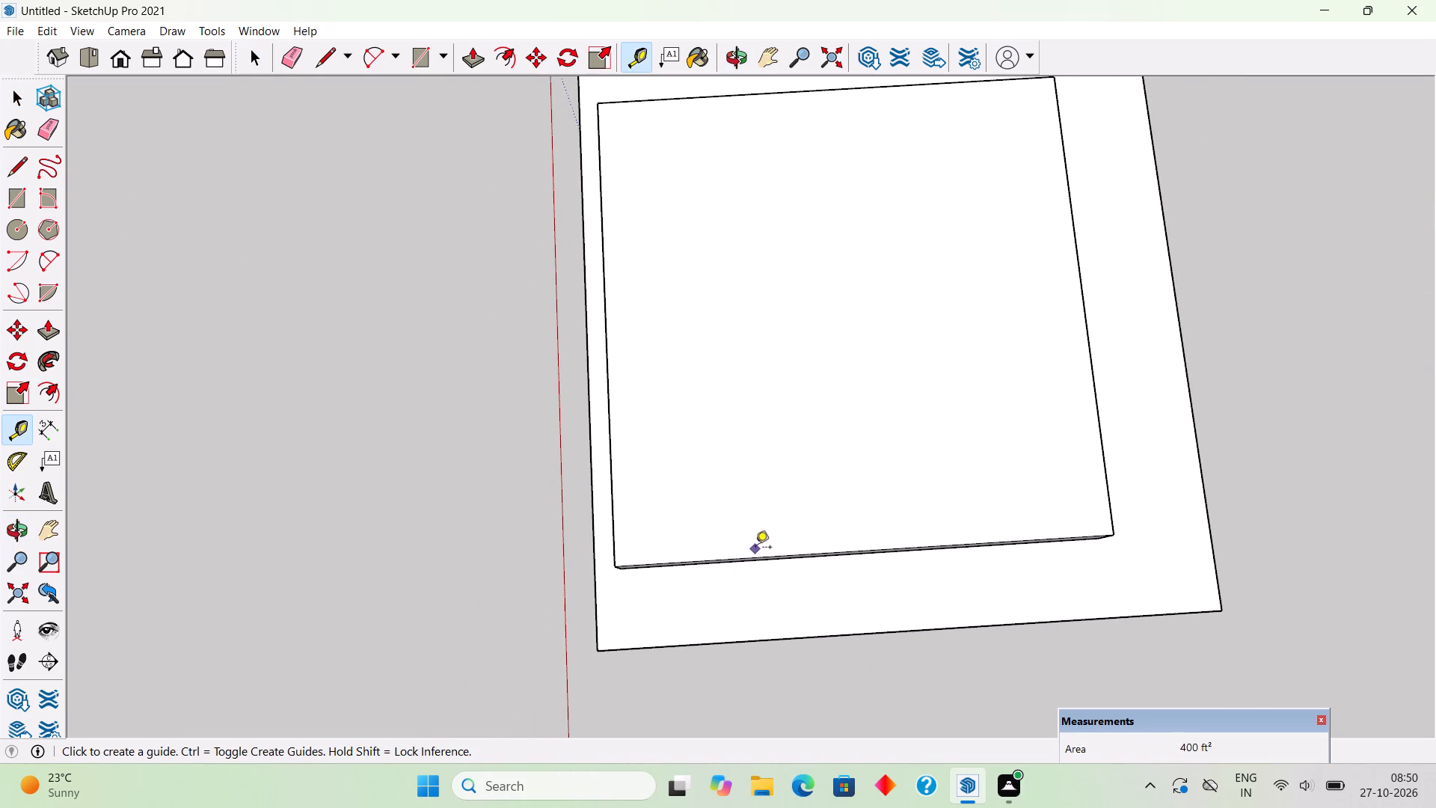
{"action": "left_click", "coordinate": [758, 558]}
{"action": "key", "text": "9"}
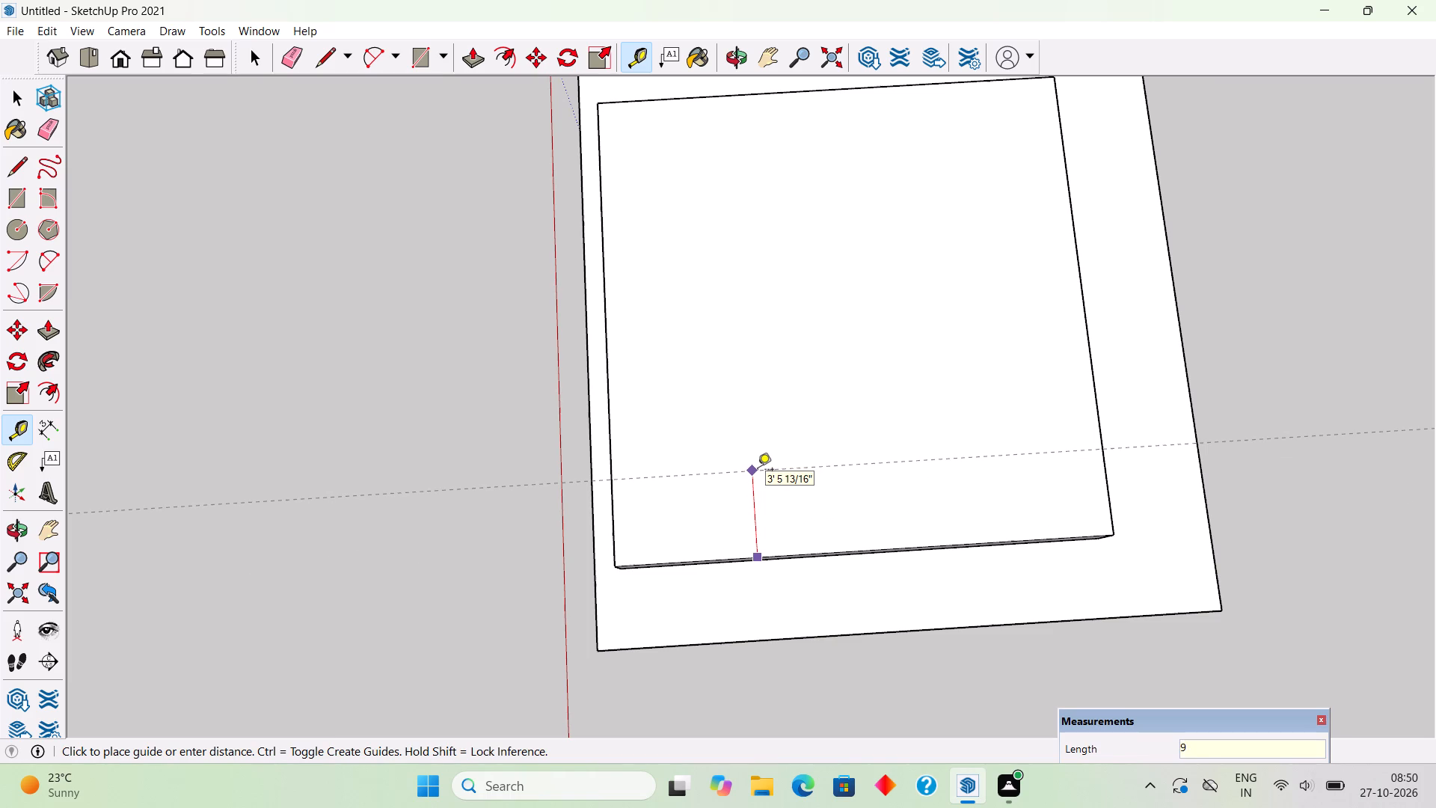
{"action": "key", "text": "shift+quotedbl"}
{"action": "key", "text": "Return"}
{"action": "key", "text": "space"}
Draw a 9" by 20' rectangle on the block's top between the guide and the nearby edge.
{"action": "type", "text": "r"}
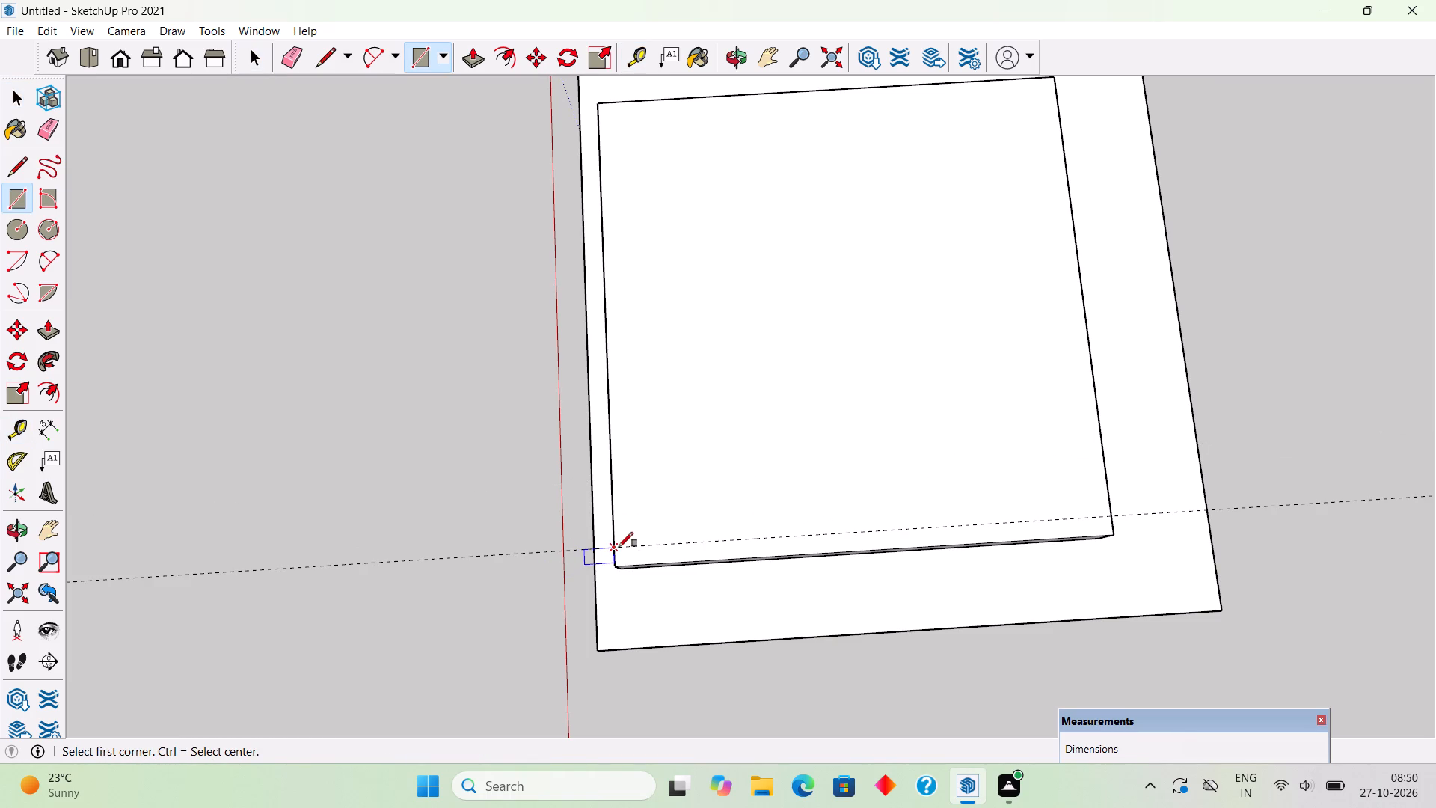
{"action": "left_click", "coordinate": [619, 547]}
{"action": "scroll", "coordinate": [1120, 541], "scroll_direction": "up", "scroll_amount": 7}
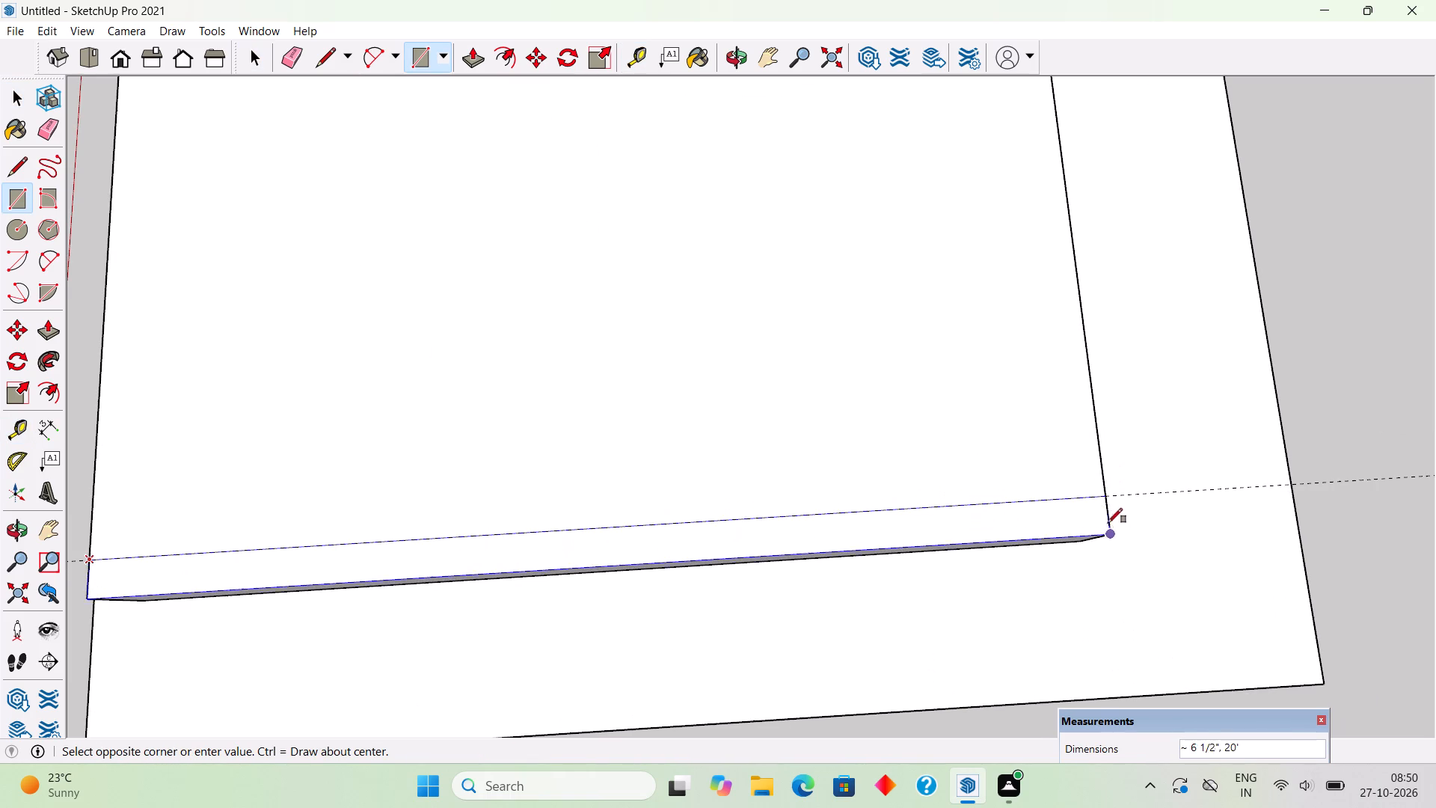
{"action": "left_click", "coordinate": [1112, 532]}
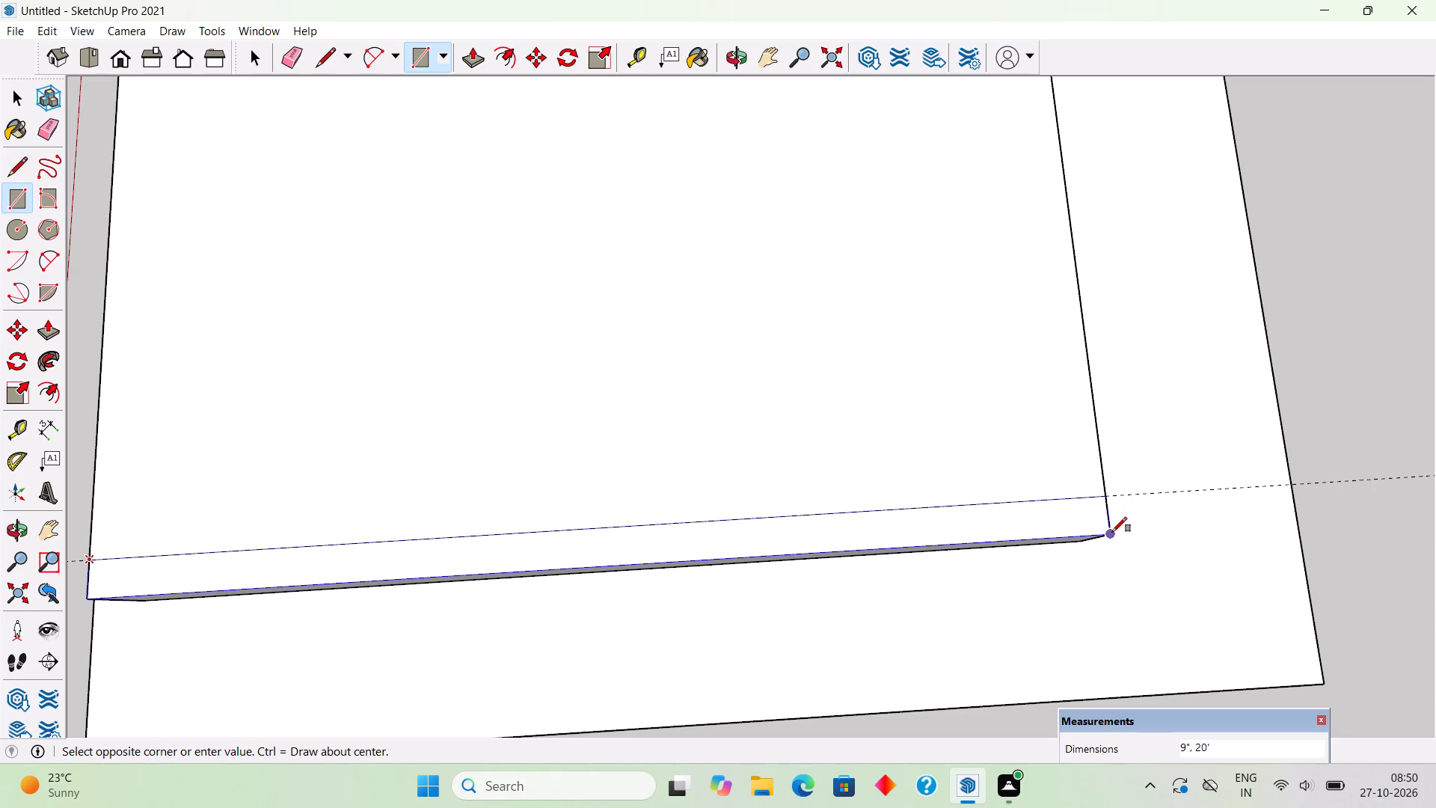
{"action": "key", "text": "space"}
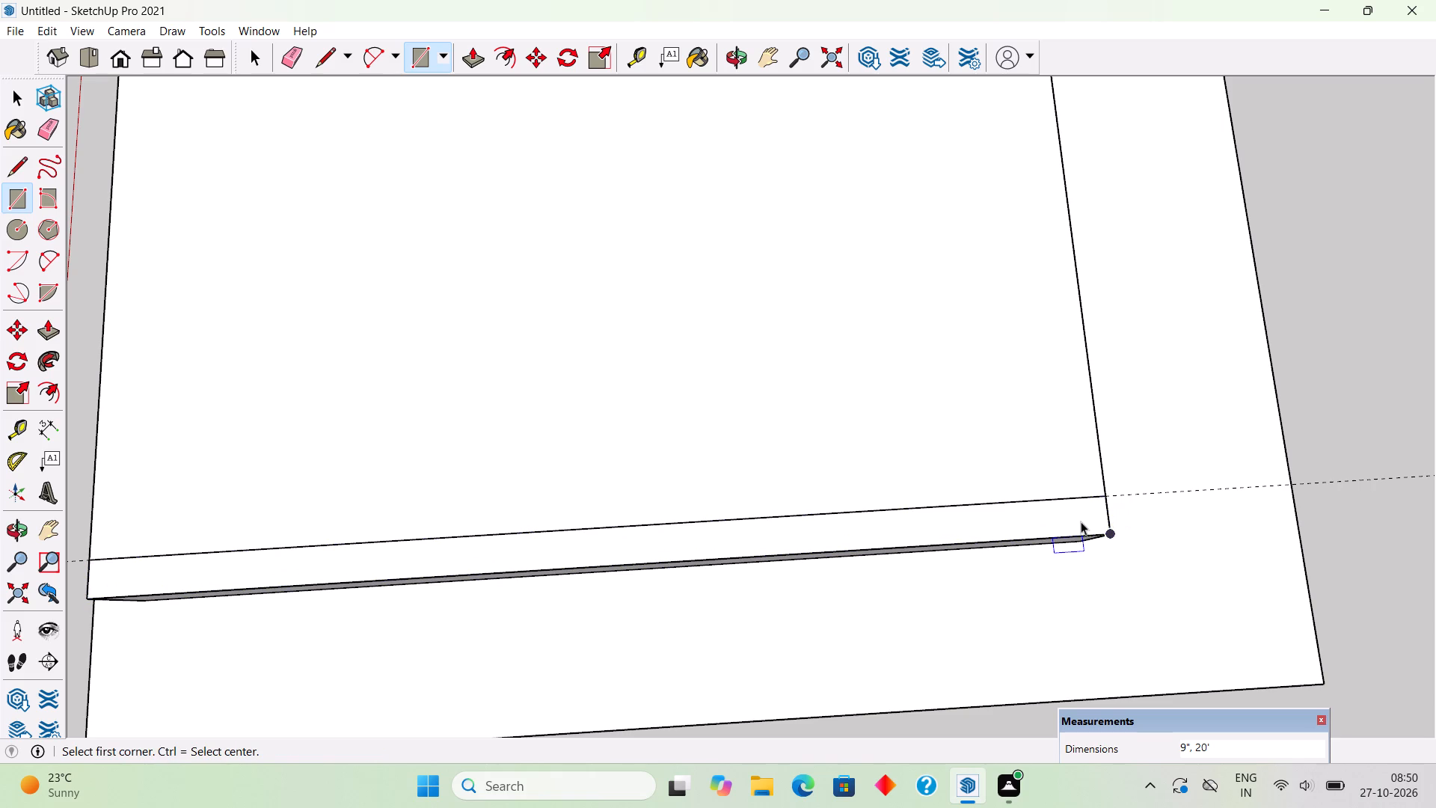
Push/Pull the 9" strip up 10' to form a wall on the block.
{"action": "type", "text": "p"}
{"action": "left_click", "coordinate": [1081, 521]}
{"action": "scroll", "coordinate": [1085, 444], "scroll_direction": "down", "scroll_amount": 2}
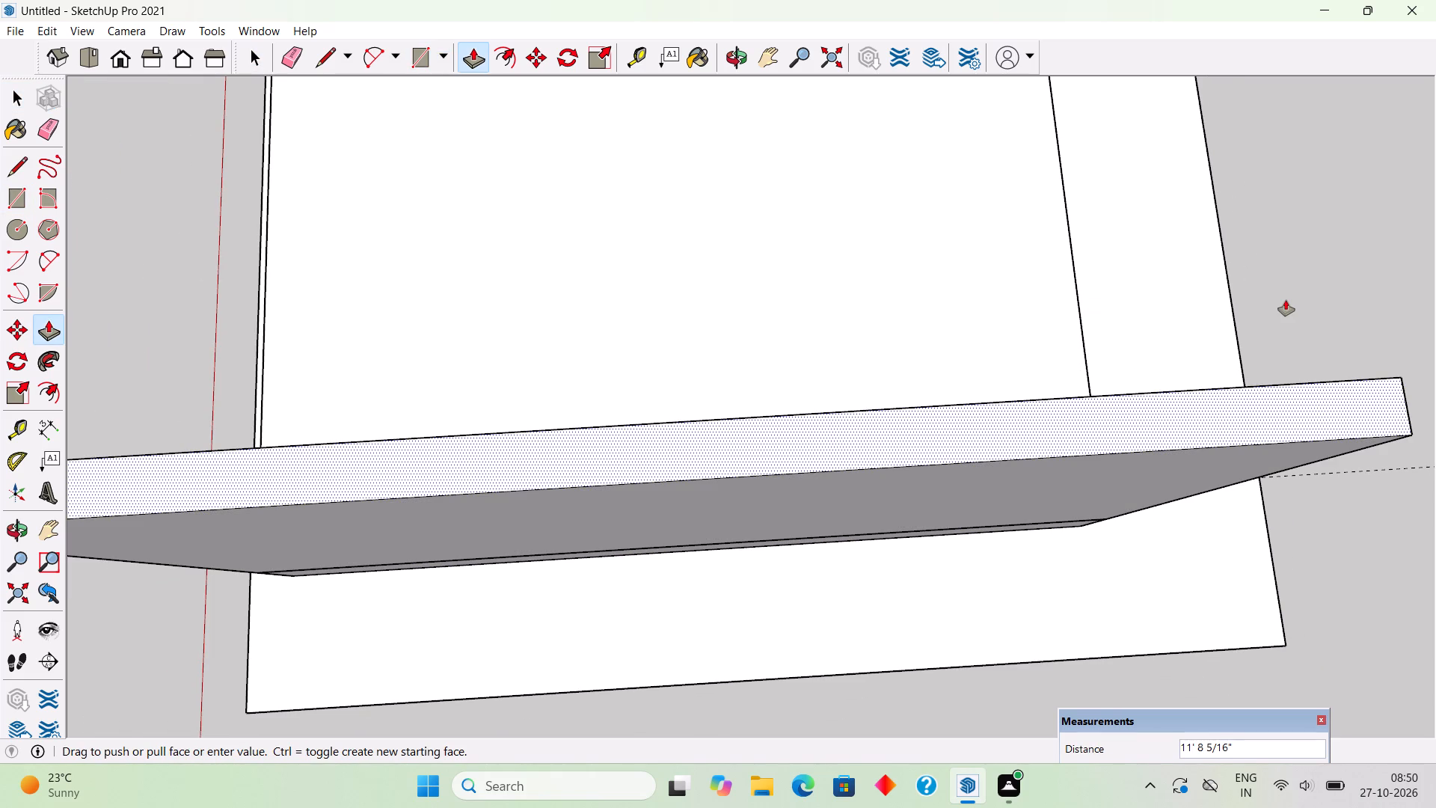
{"action": "type", "text": "10'"}
{"action": "key", "text": "Return"}
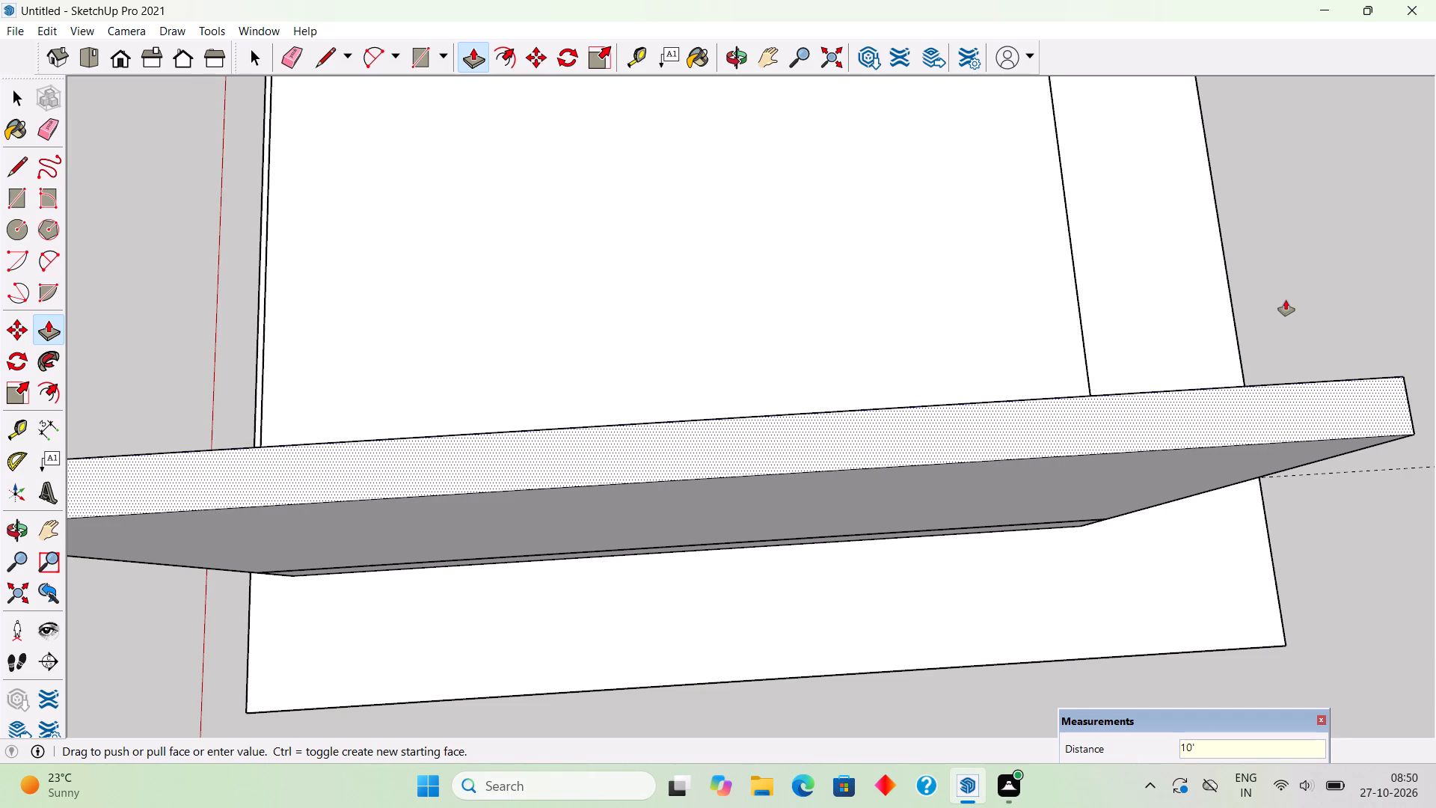
{"action": "key", "text": "space"}
Select the entire 10' wall and make it a group.
{"action": "scroll", "coordinate": [1286, 304], "scroll_direction": "down", "scroll_amount": 10}
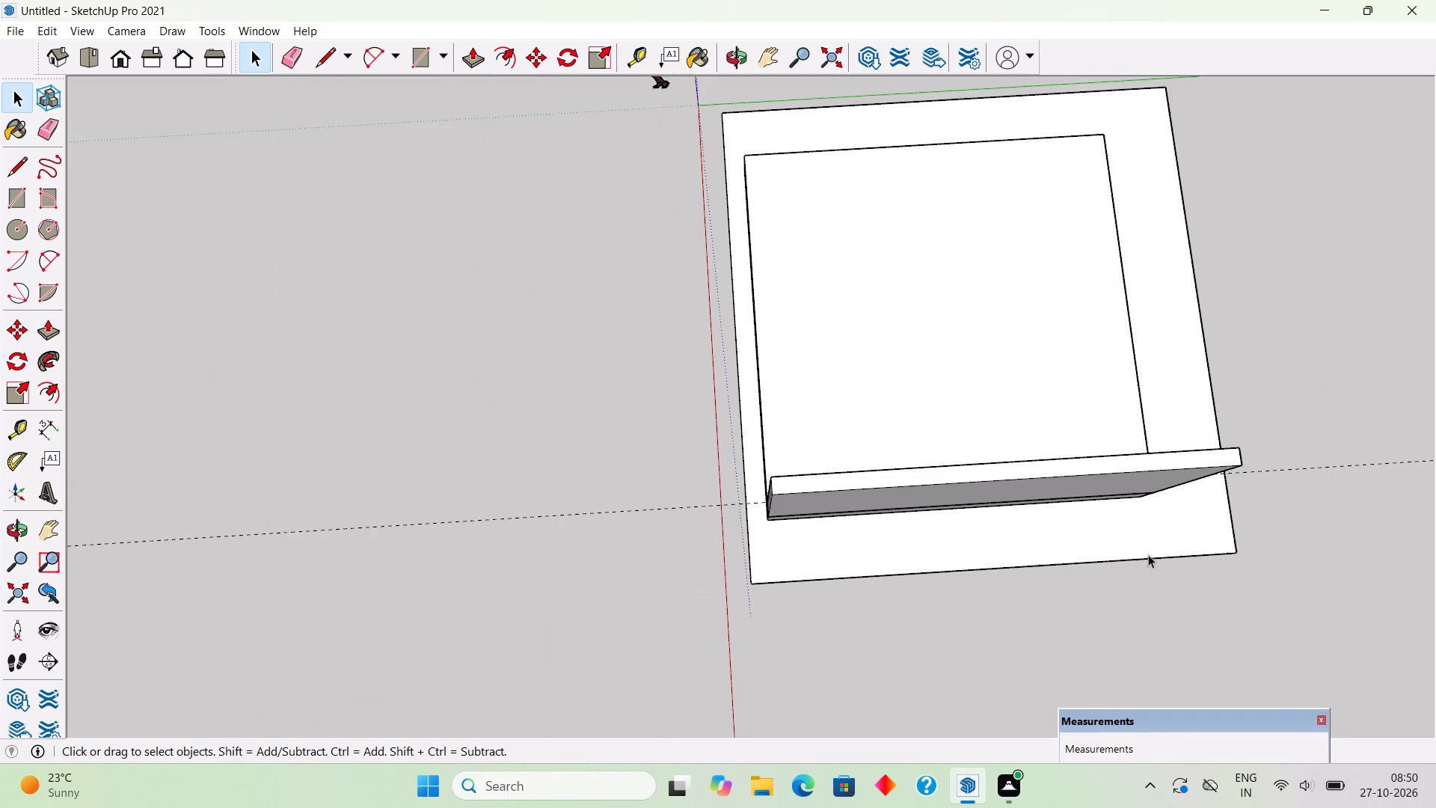
{"action": "middle_click_drag", "start_coordinate": [1149, 488], "coordinate": [1127, 203]}
{"action": "middle_click_drag", "start_coordinate": [1140, 707], "coordinate": [1169, 550]}
{"action": "scroll", "coordinate": [1185, 387], "scroll_direction": "up", "scroll_amount": 4}
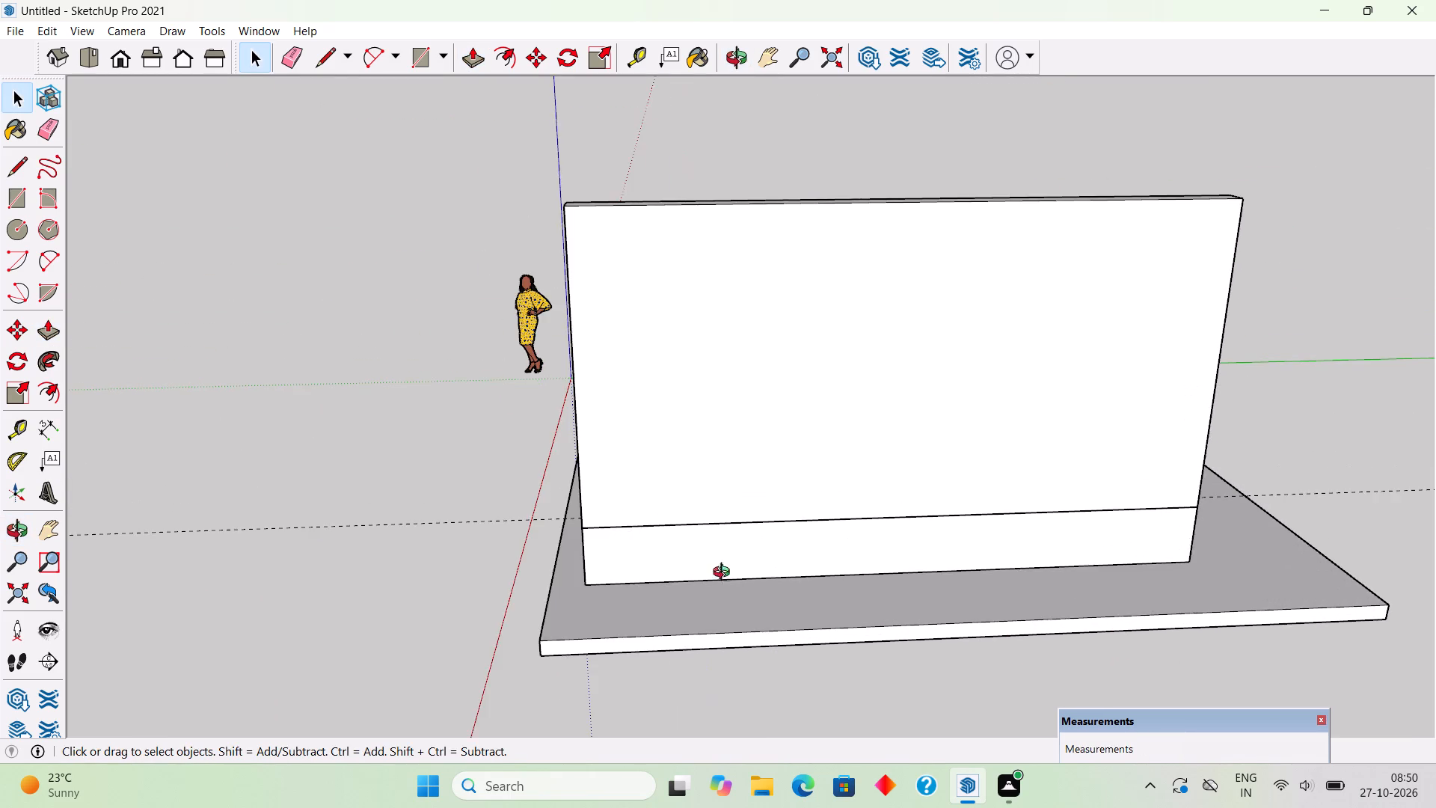
{"action": "middle_click_drag", "start_coordinate": [725, 574], "coordinate": [963, 504]}
{"action": "triple_click", "coordinate": [949, 417]}
{"action": "right_click", "coordinate": [949, 417]}
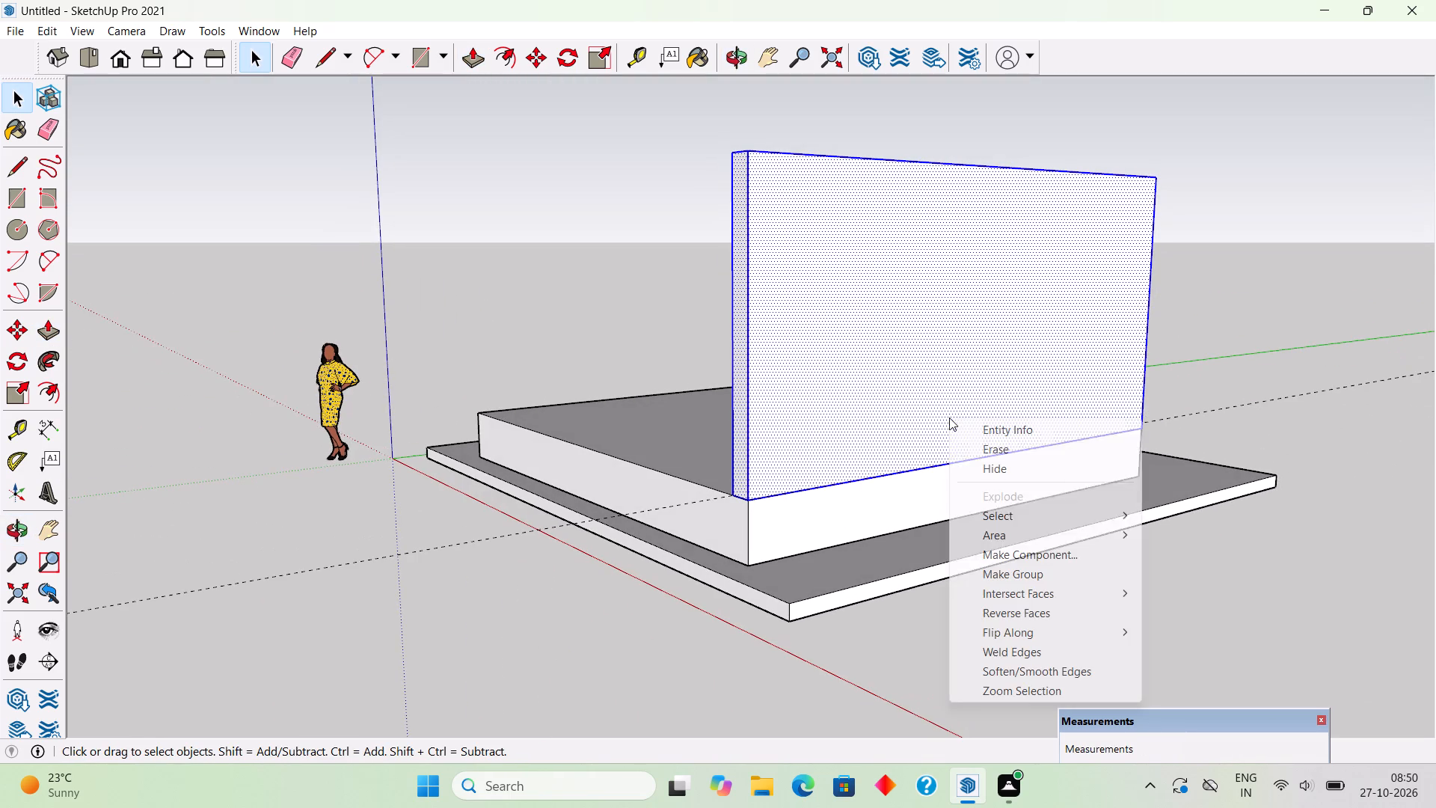
{"action": "left_click", "coordinate": [998, 580]}
{"action": "left_click", "coordinate": [1273, 650]}
Place a vertical guide on the wall's outer face, 6' in from the vertical edge farthest from the origin.
{"action": "middle_click_drag", "start_coordinate": [1096, 358], "coordinate": [1043, 341]}
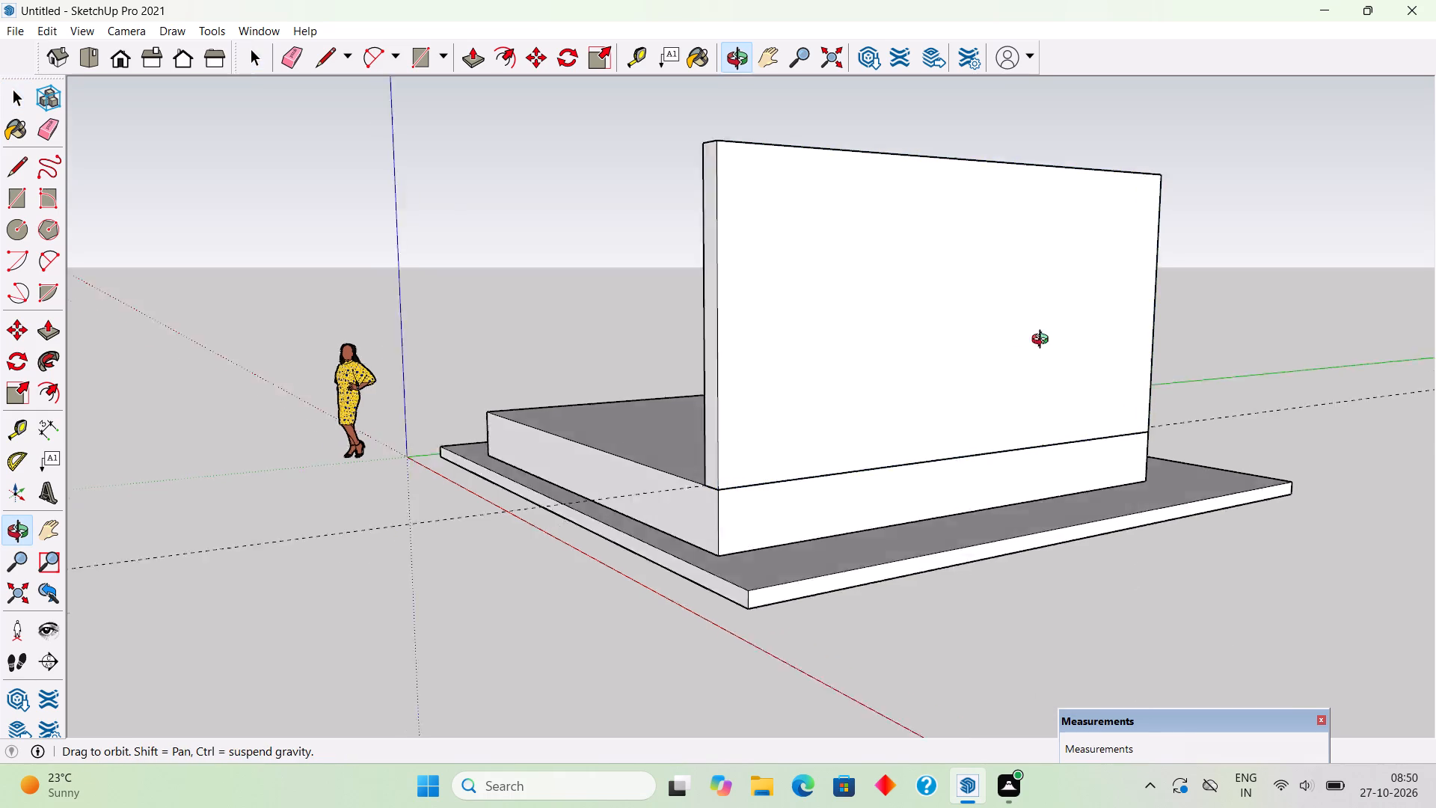
{"action": "middle_click_drag", "start_coordinate": [1043, 341], "coordinate": [884, 318]}
{"action": "scroll", "coordinate": [884, 319], "scroll_direction": "down", "scroll_amount": 1}
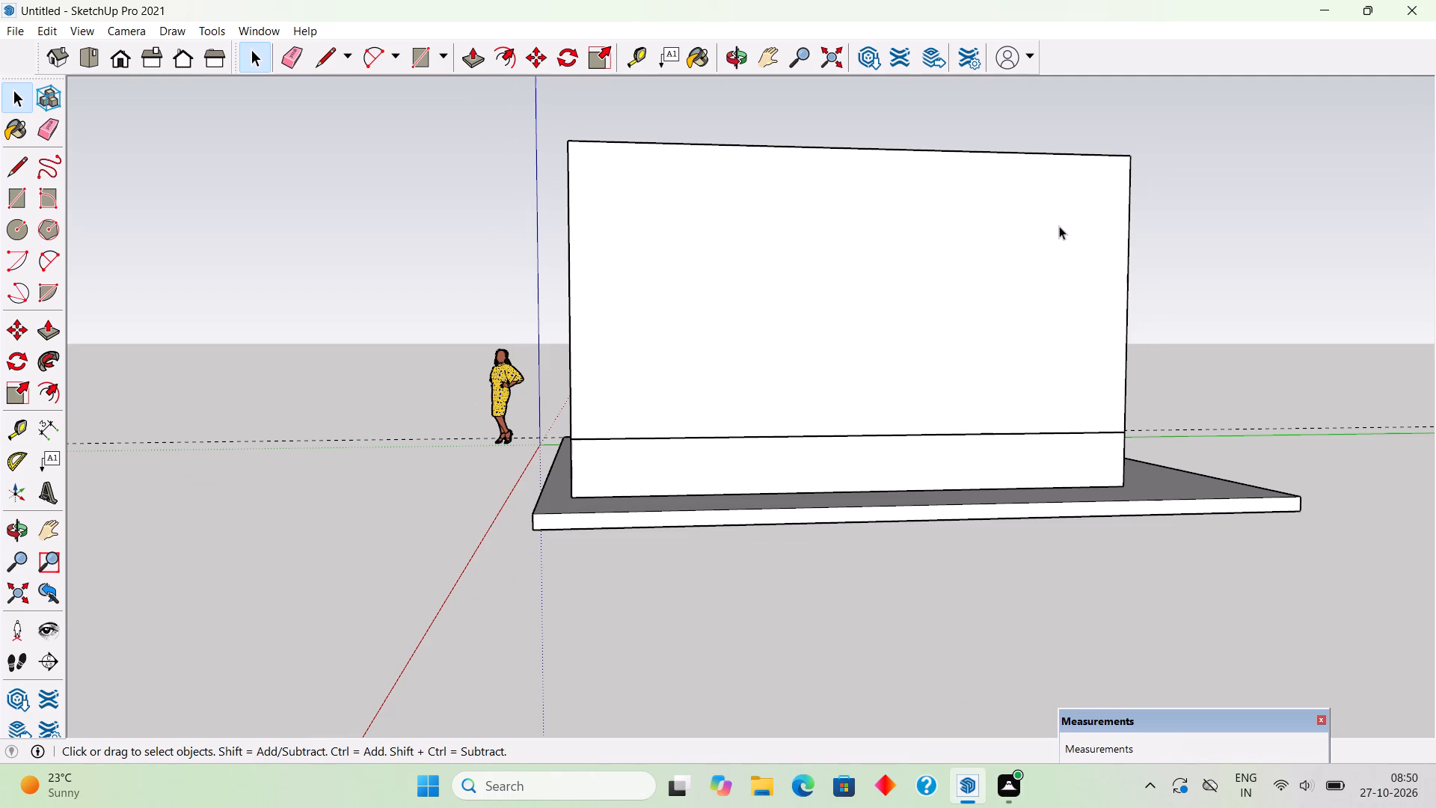
{"action": "scroll", "coordinate": [1070, 214], "scroll_direction": "up", "scroll_amount": 1}
{"action": "scroll", "coordinate": [1070, 212], "scroll_direction": "down", "scroll_amount": 1}
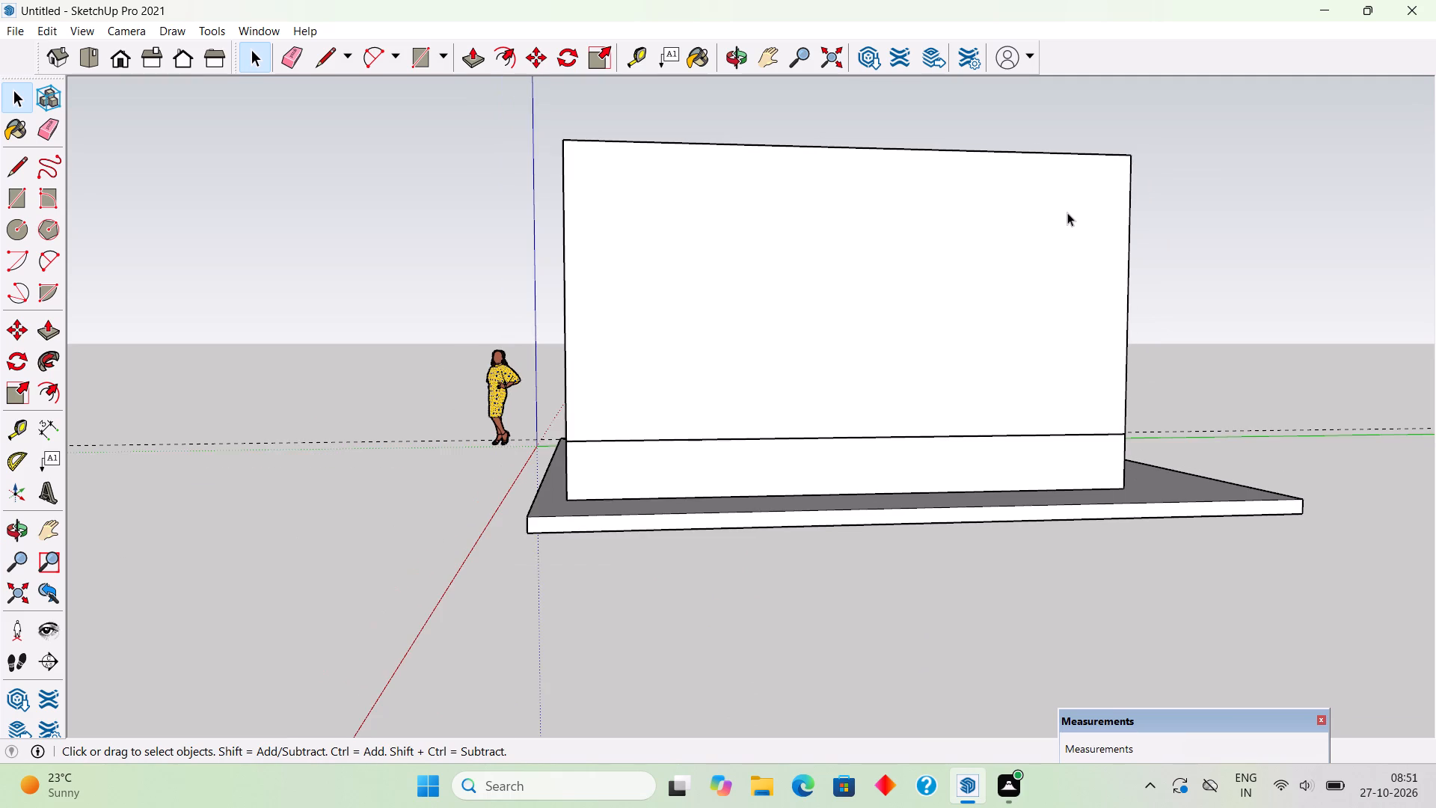
{"action": "scroll", "coordinate": [1067, 212], "scroll_direction": "down", "scroll_amount": 1}
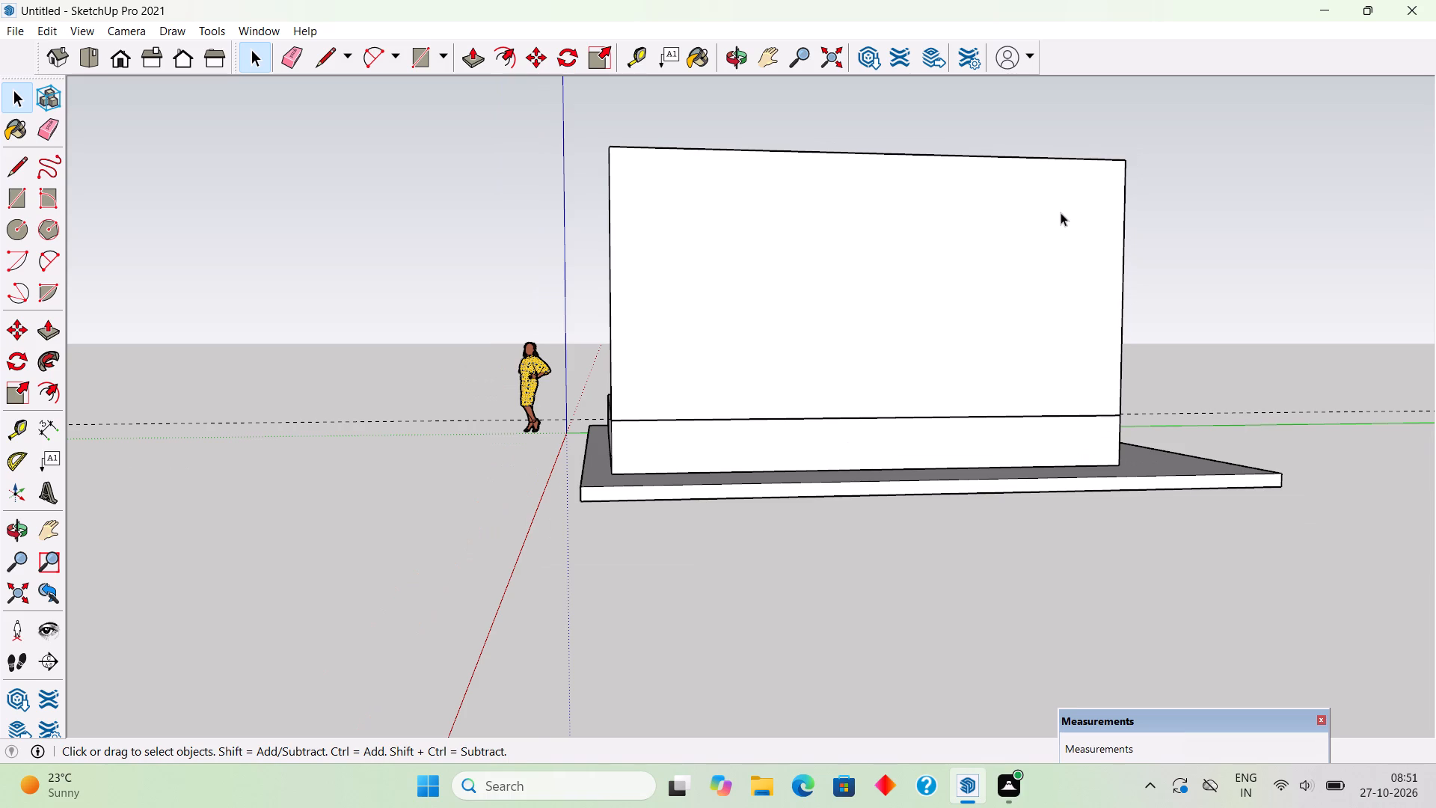
{"action": "scroll", "coordinate": [1061, 212], "scroll_direction": "up", "scroll_amount": 4}
{"action": "middle_click_drag", "start_coordinate": [917, 288], "coordinate": [912, 279]}
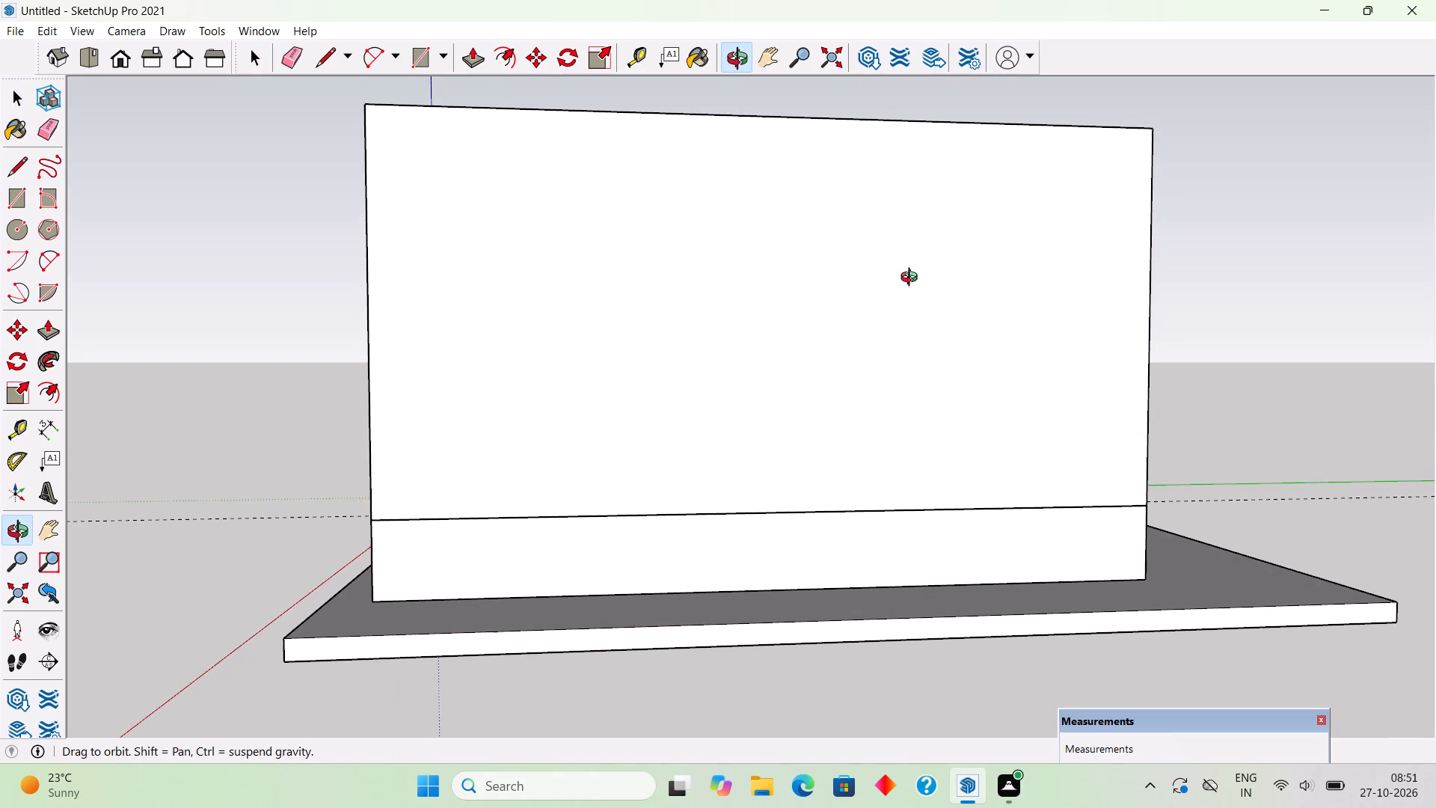
{"action": "middle_click_drag", "start_coordinate": [912, 279], "coordinate": [953, 269]}
{"action": "scroll", "coordinate": [1165, 115], "scroll_direction": "up", "scroll_amount": 4}
{"action": "scroll", "coordinate": [1165, 144], "scroll_direction": "down", "scroll_amount": 3}
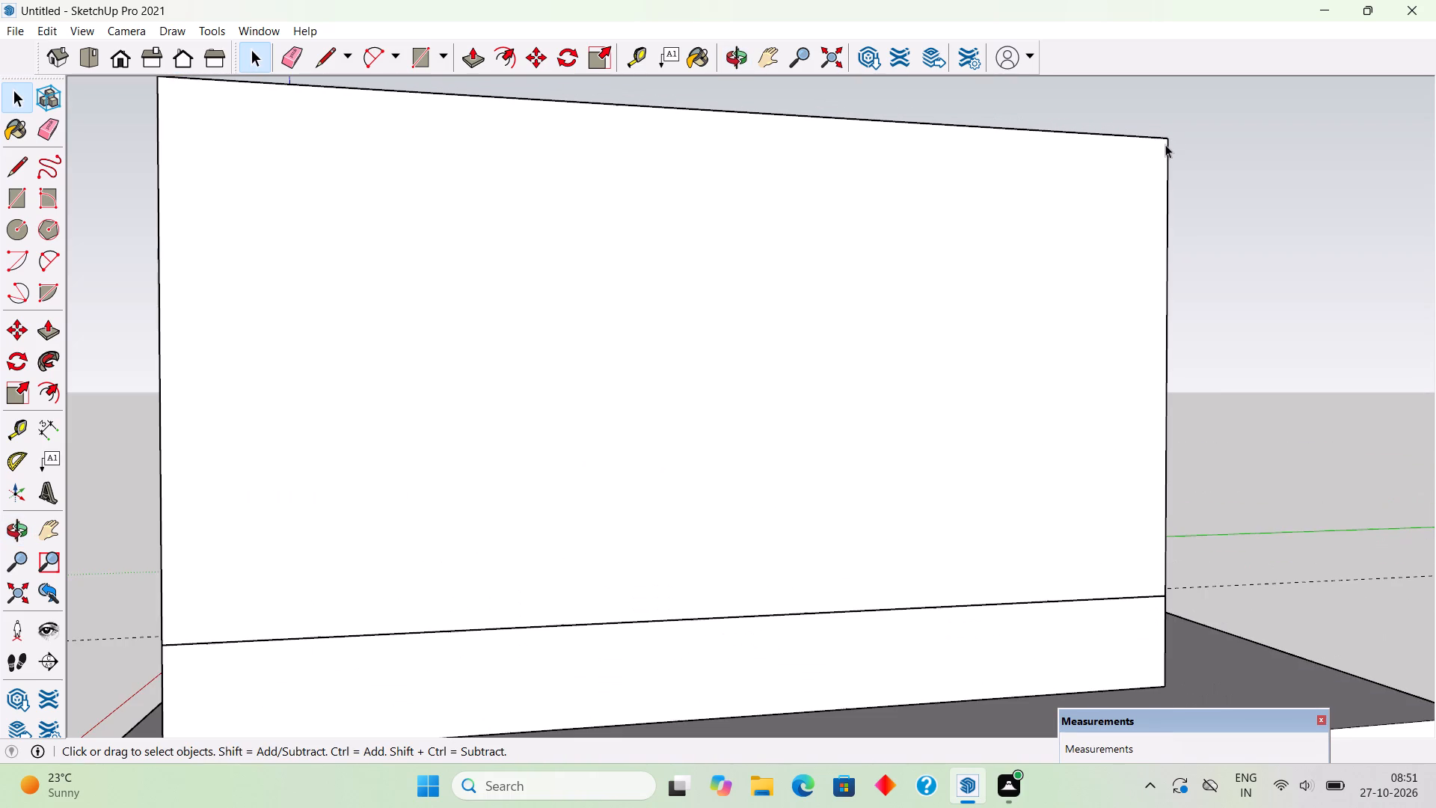
{"action": "key", "text": "t"}
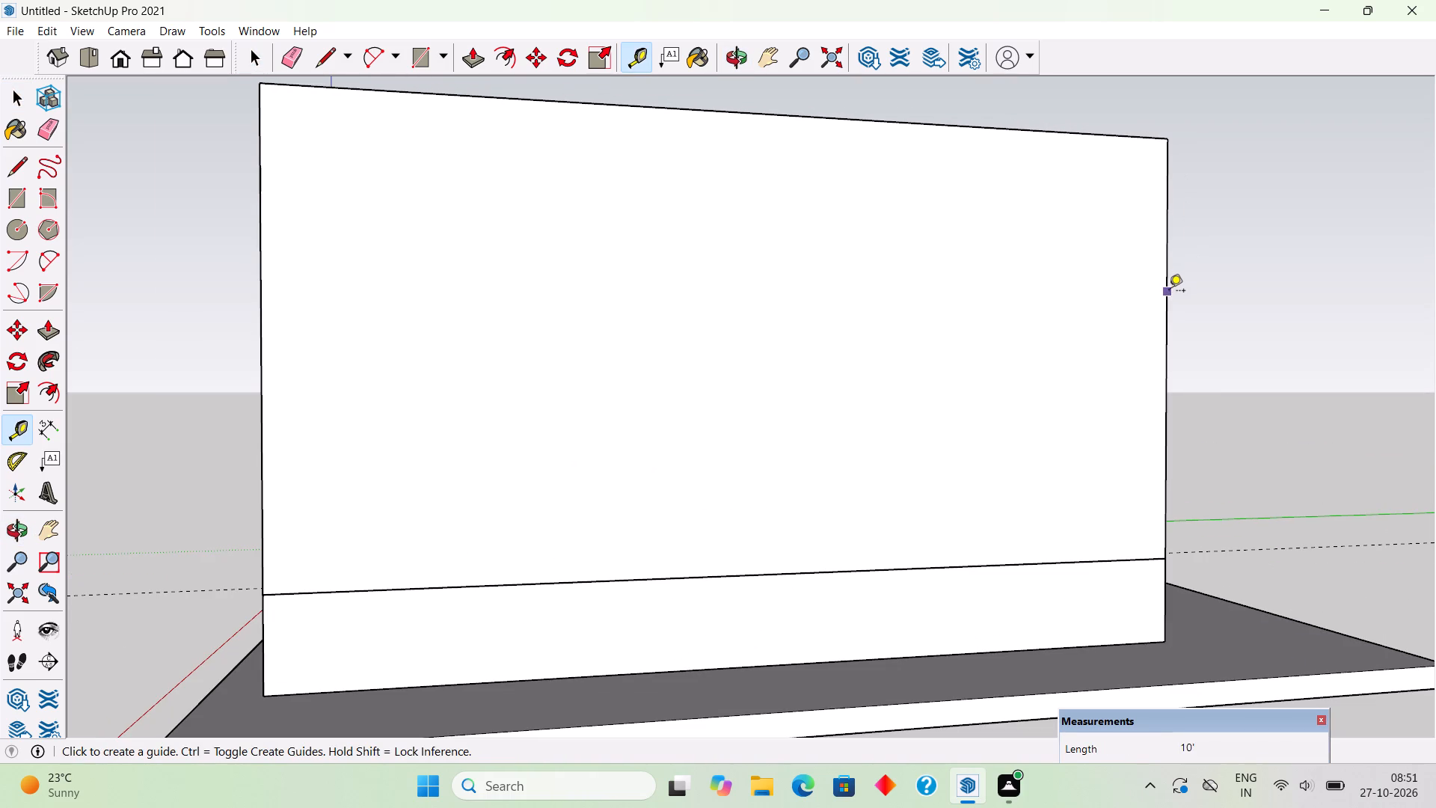
{"action": "left_click", "coordinate": [1169, 292]}
{"action": "type", "text": "6'"}
{"action": "key", "text": "Return"}
Place a second vertical guide 1' from the 6' guide, toward the wall's nearer vertical edge.
{"action": "scroll", "coordinate": [1004, 331], "scroll_direction": "down", "scroll_amount": 1}
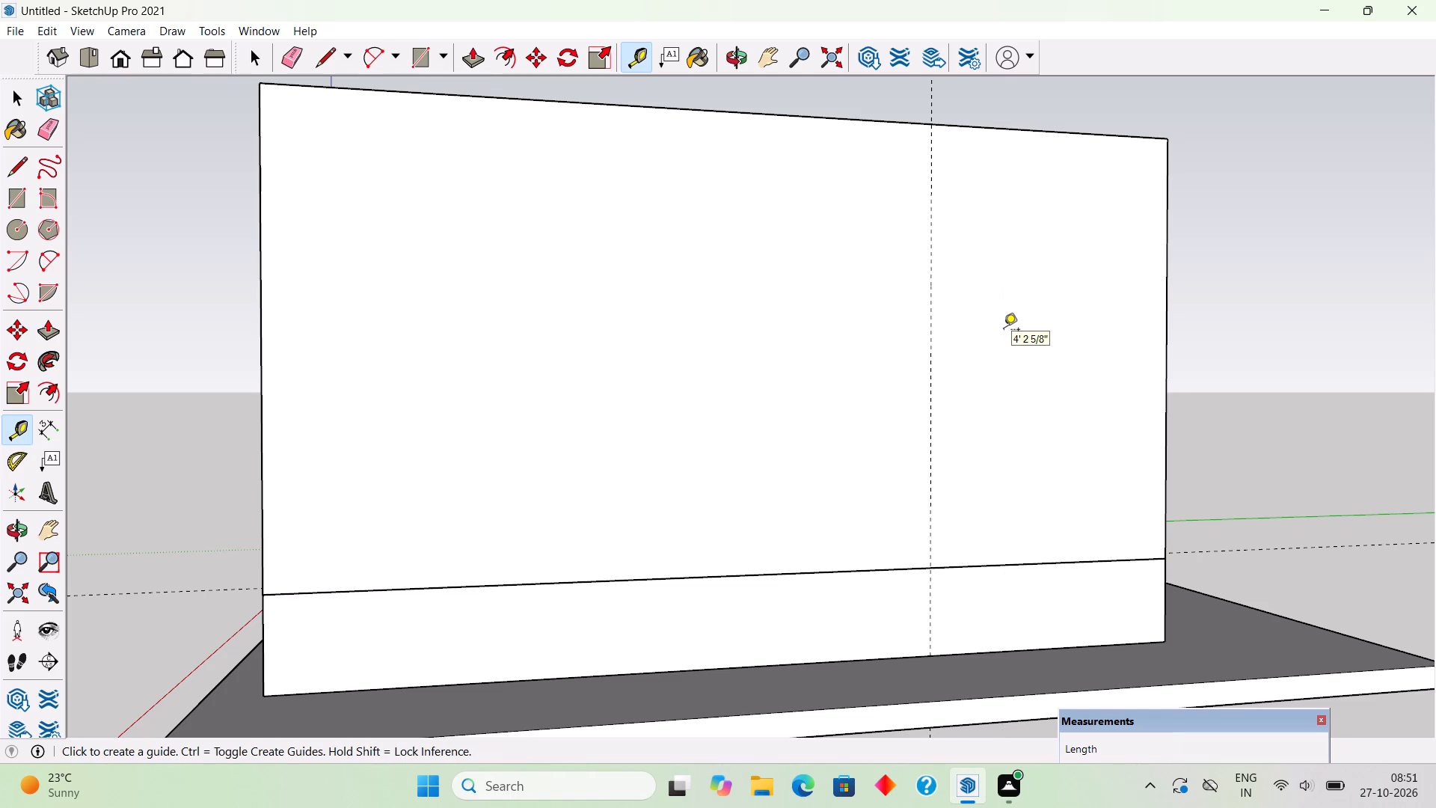
{"action": "scroll", "coordinate": [1004, 331], "scroll_direction": "down", "scroll_amount": 2}
{"action": "middle_click_drag", "start_coordinate": [868, 349], "coordinate": [1164, 361]}
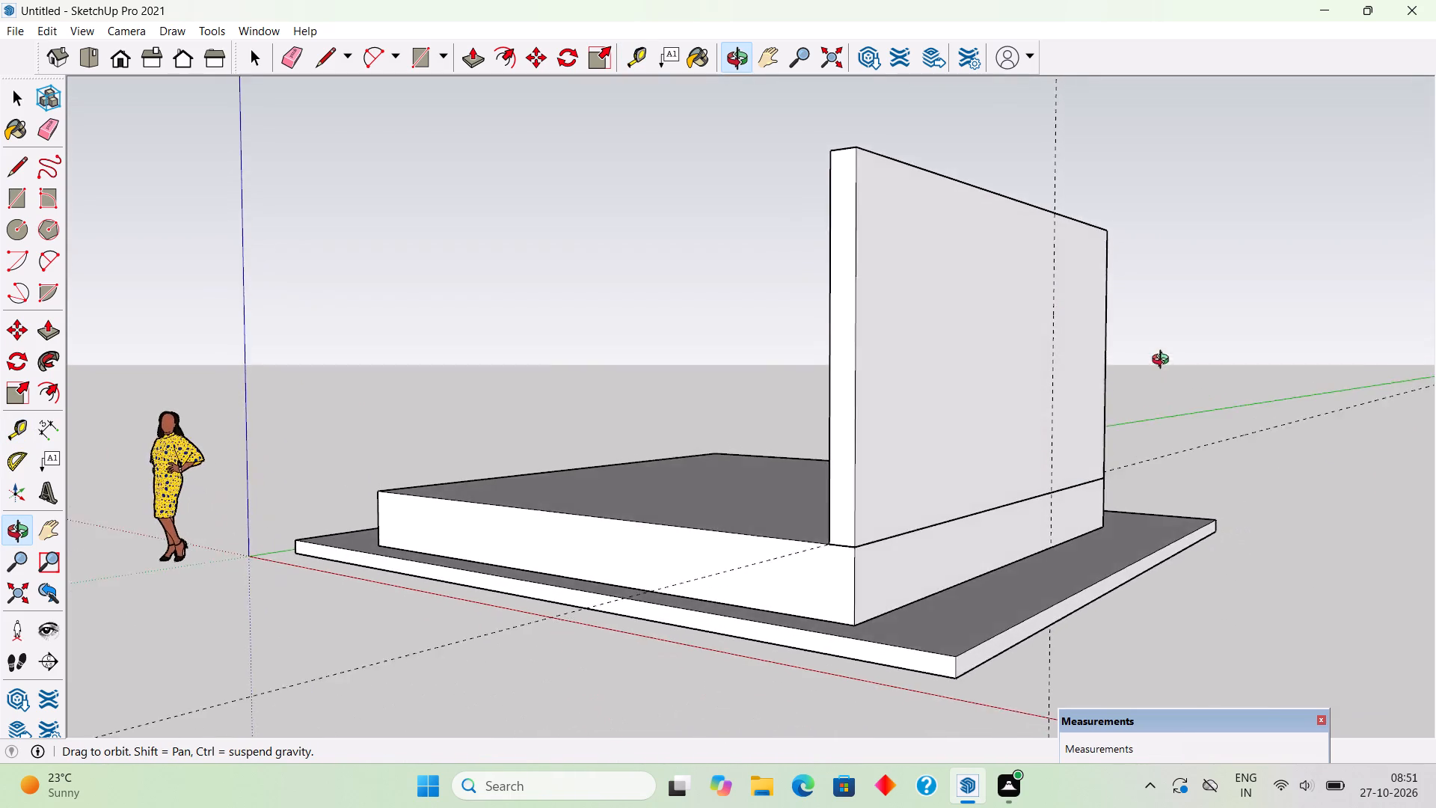
{"action": "middle_click_drag", "start_coordinate": [1164, 361], "coordinate": [1037, 372]}
{"action": "middle_click_drag", "start_coordinate": [803, 431], "coordinate": [486, 465]}
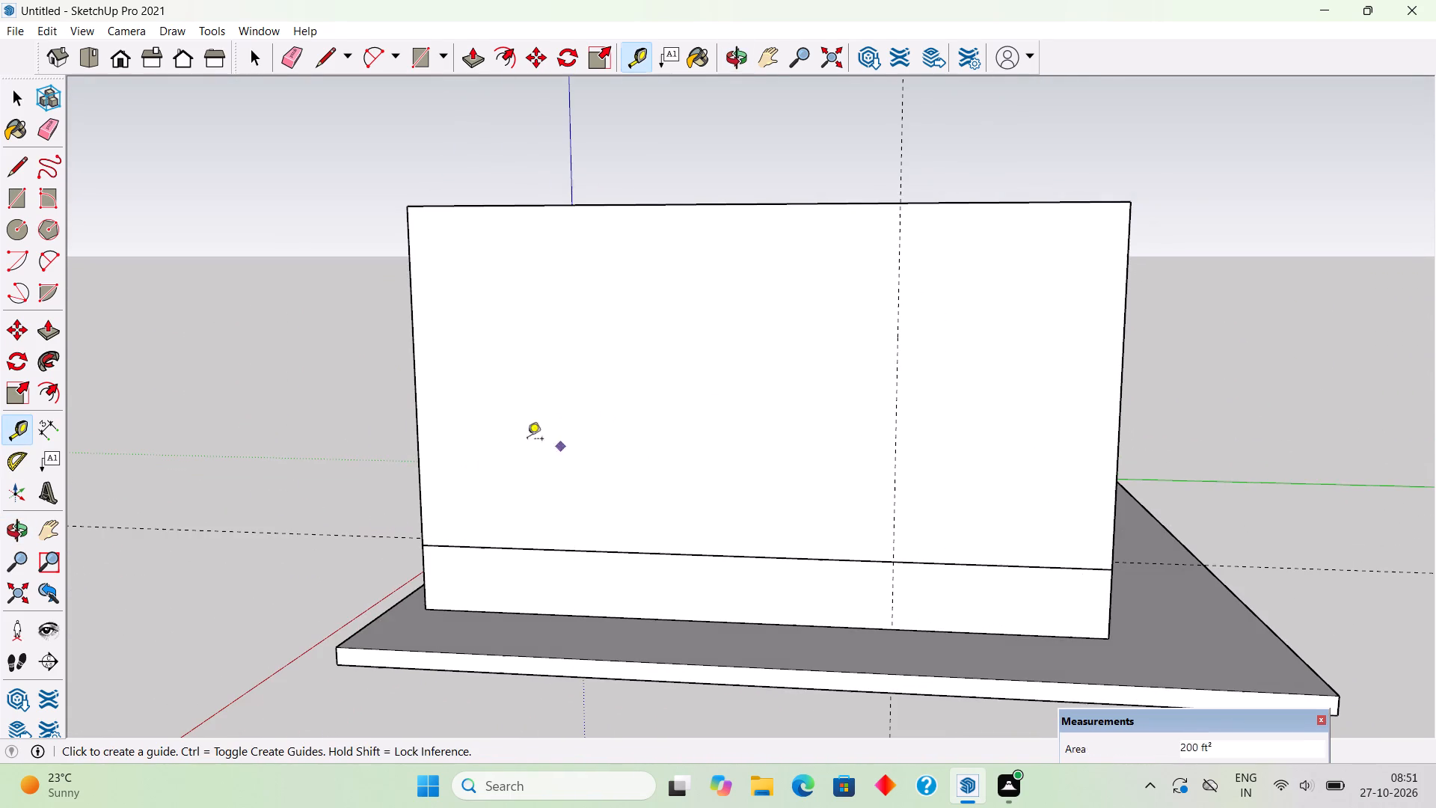
{"action": "left_click", "coordinate": [894, 385]}
{"action": "type", "text": "1'"}
{"action": "key", "text": "Return"}
Place a third vertical guide 7' from the second guide, toward the wall's opposite end.
{"action": "left_click", "coordinate": [936, 453]}
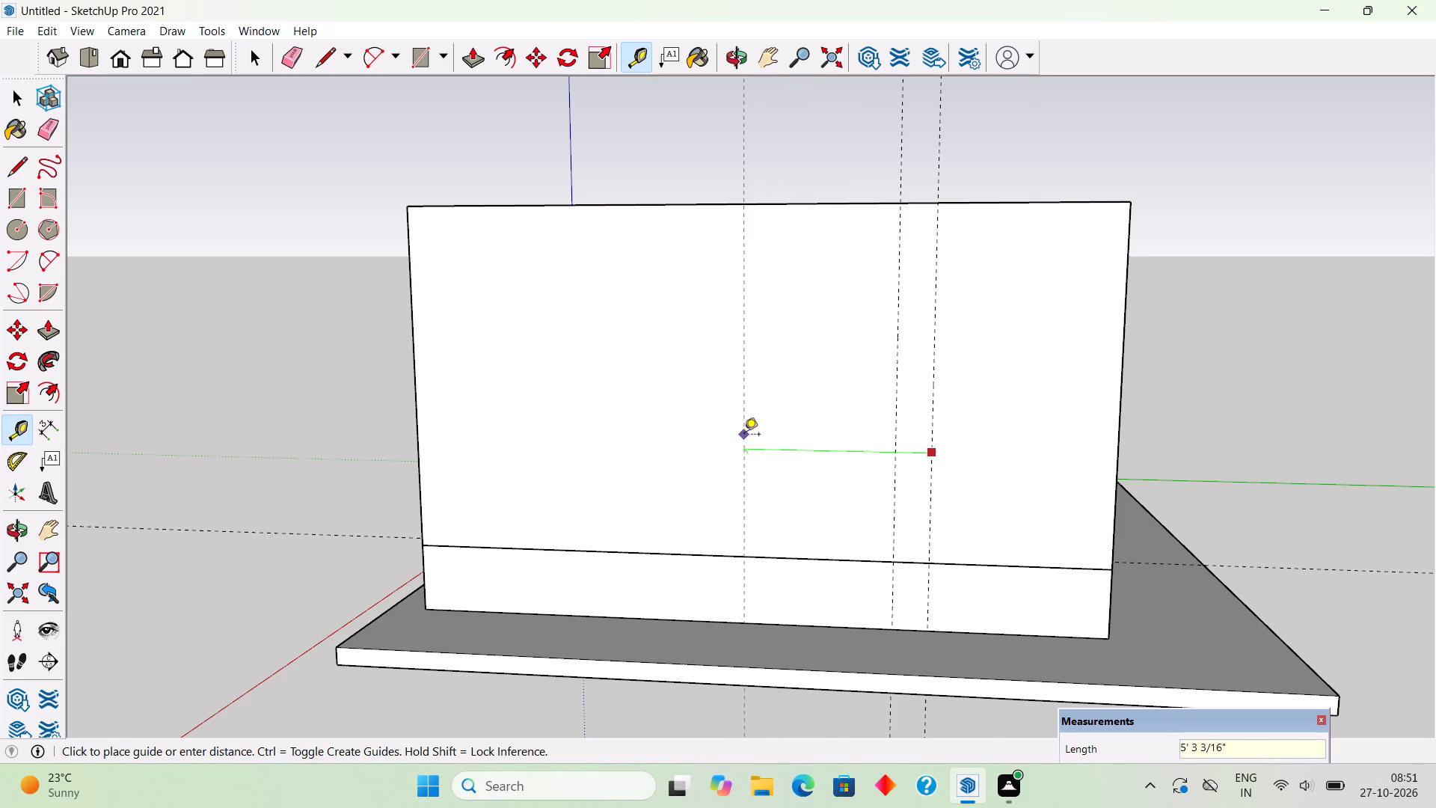
{"action": "key", "text": "7"}
{"action": "key", "text": "apostrophe"}
{"action": "key", "text": "Return"}
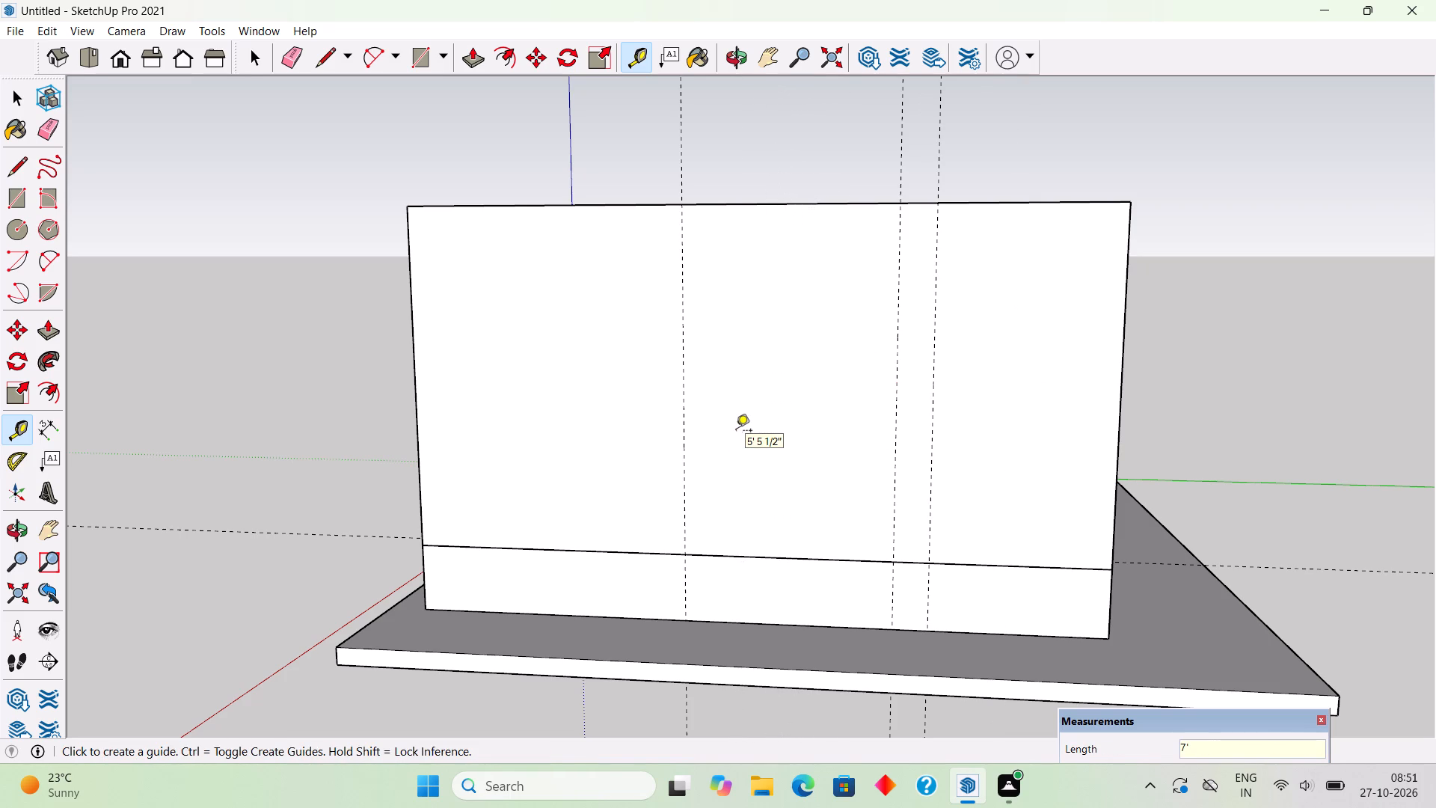
{"action": "key", "text": "space"}
{"action": "middle_click_drag", "start_coordinate": [752, 447], "coordinate": [841, 472]}
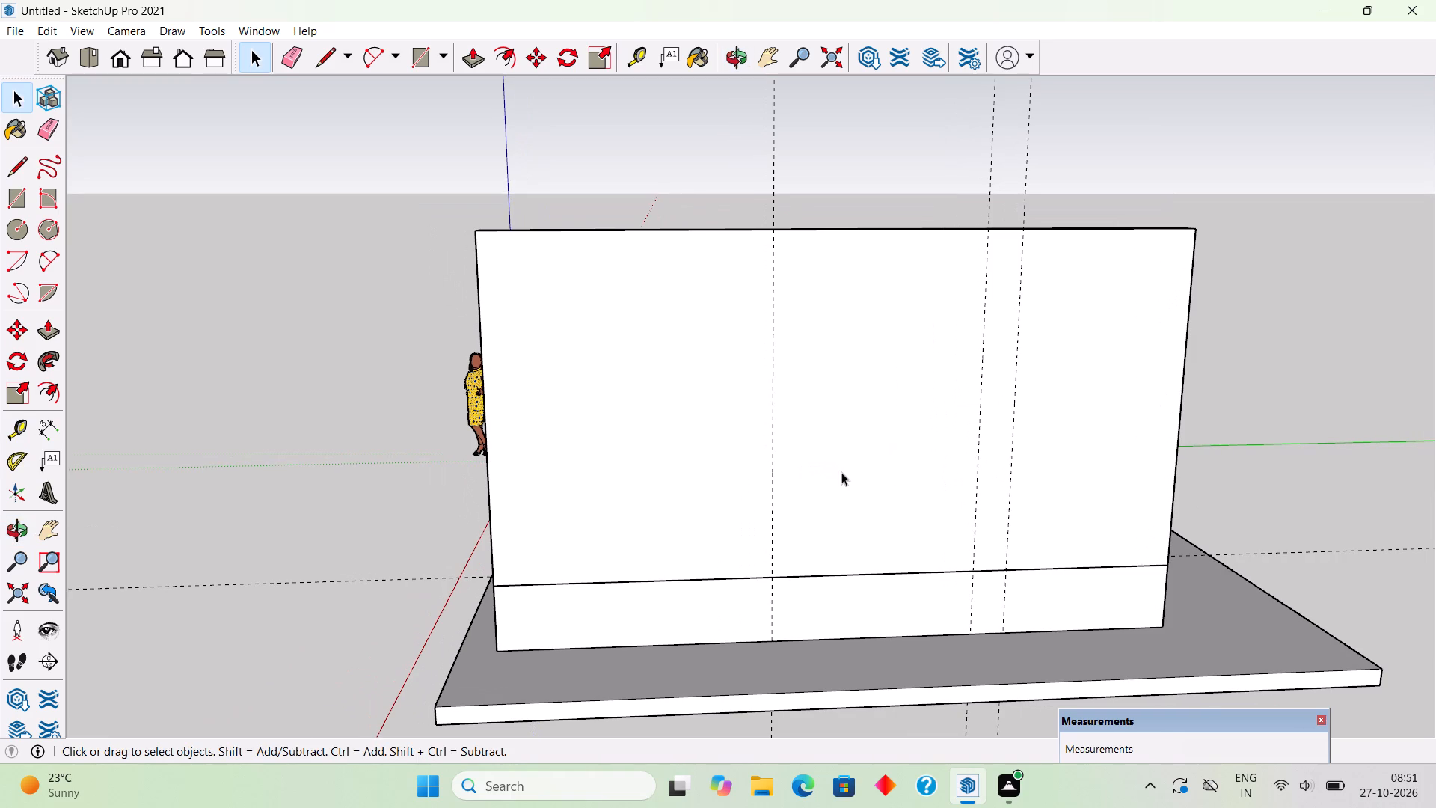
Delete the middle one of the three vertical guides on the wall's outer face.
{"action": "middle_click_drag", "start_coordinate": [853, 450], "coordinate": [871, 414]}
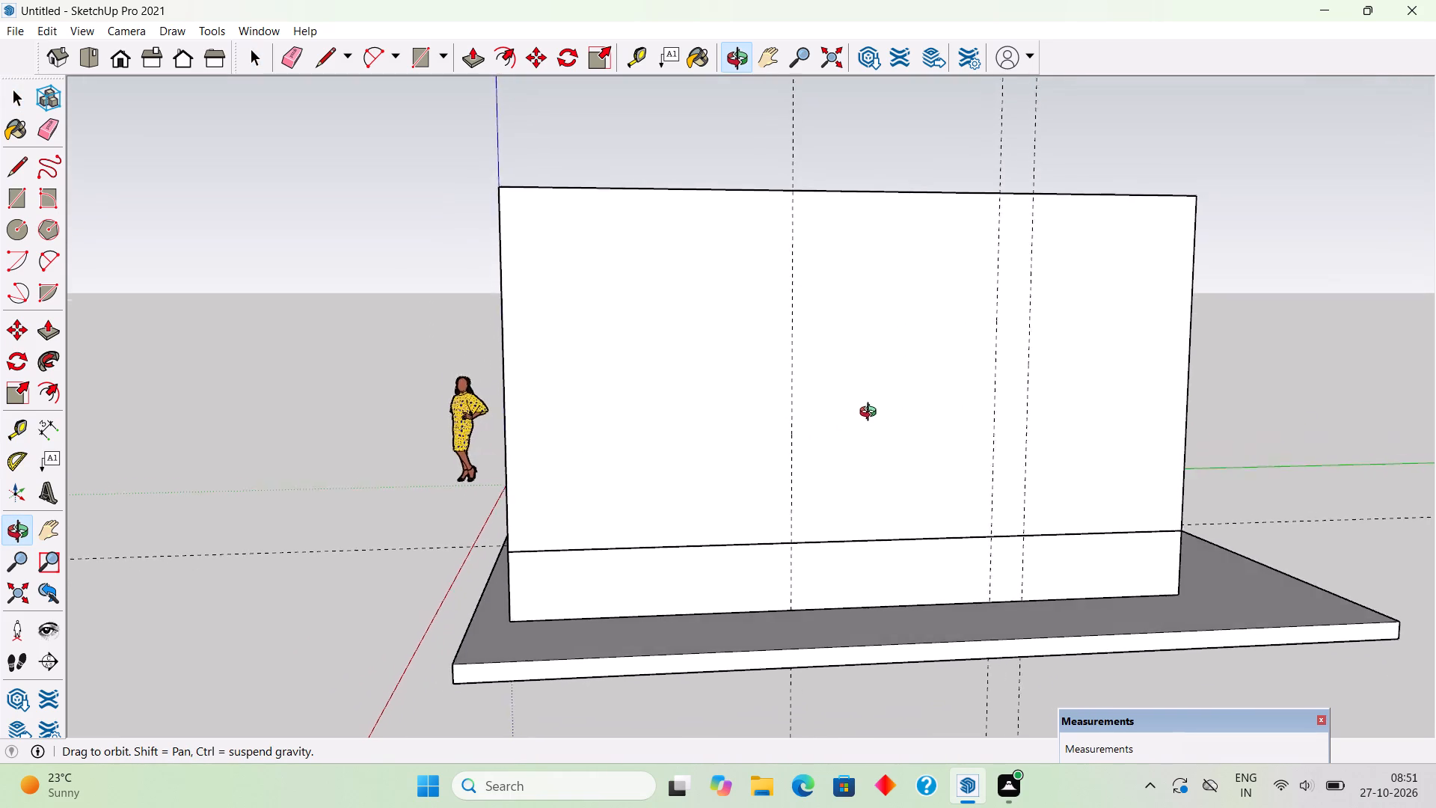
{"action": "middle_click_drag", "start_coordinate": [871, 414], "coordinate": [843, 462]}
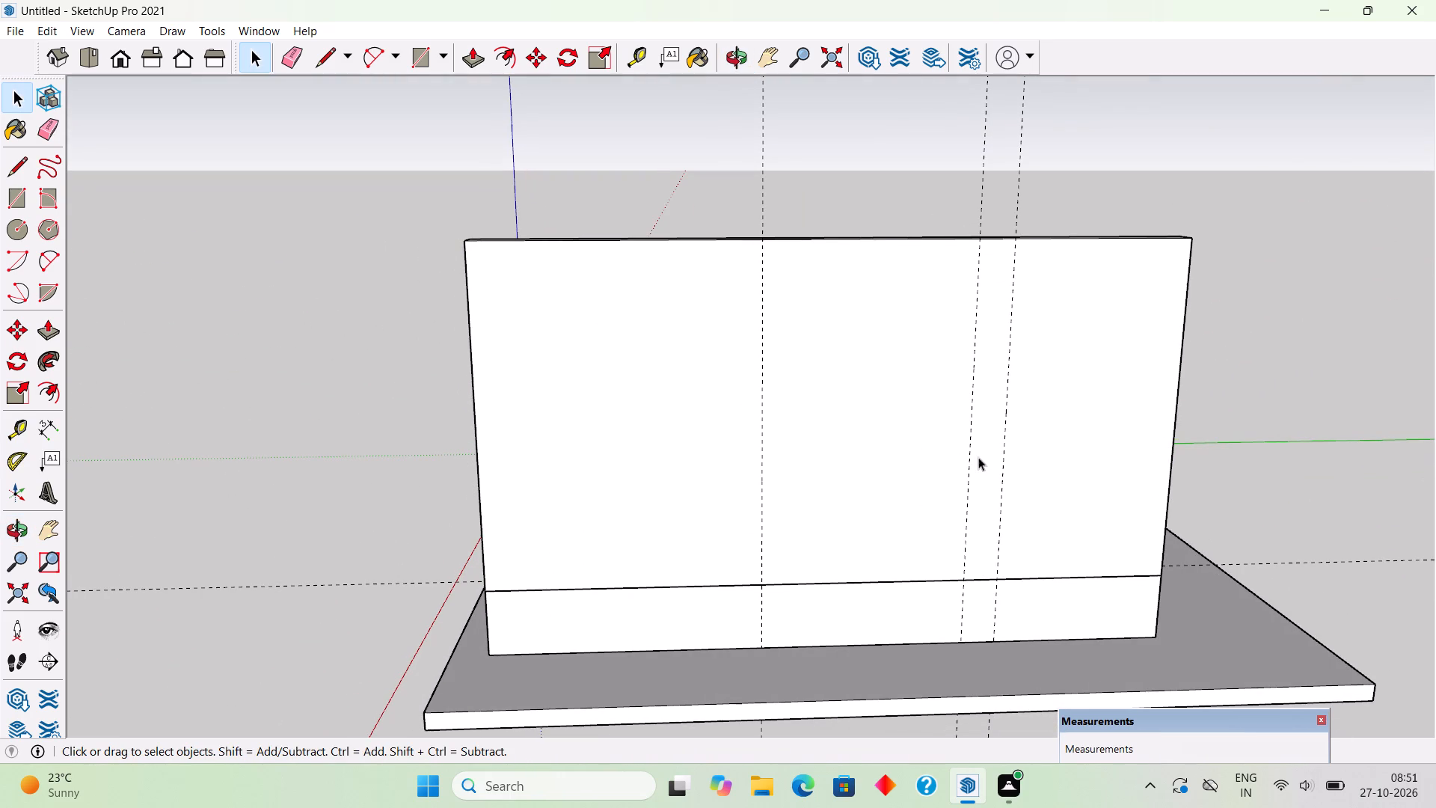
{"action": "left_click", "coordinate": [970, 471]}
{"action": "key", "text": "Delete"}
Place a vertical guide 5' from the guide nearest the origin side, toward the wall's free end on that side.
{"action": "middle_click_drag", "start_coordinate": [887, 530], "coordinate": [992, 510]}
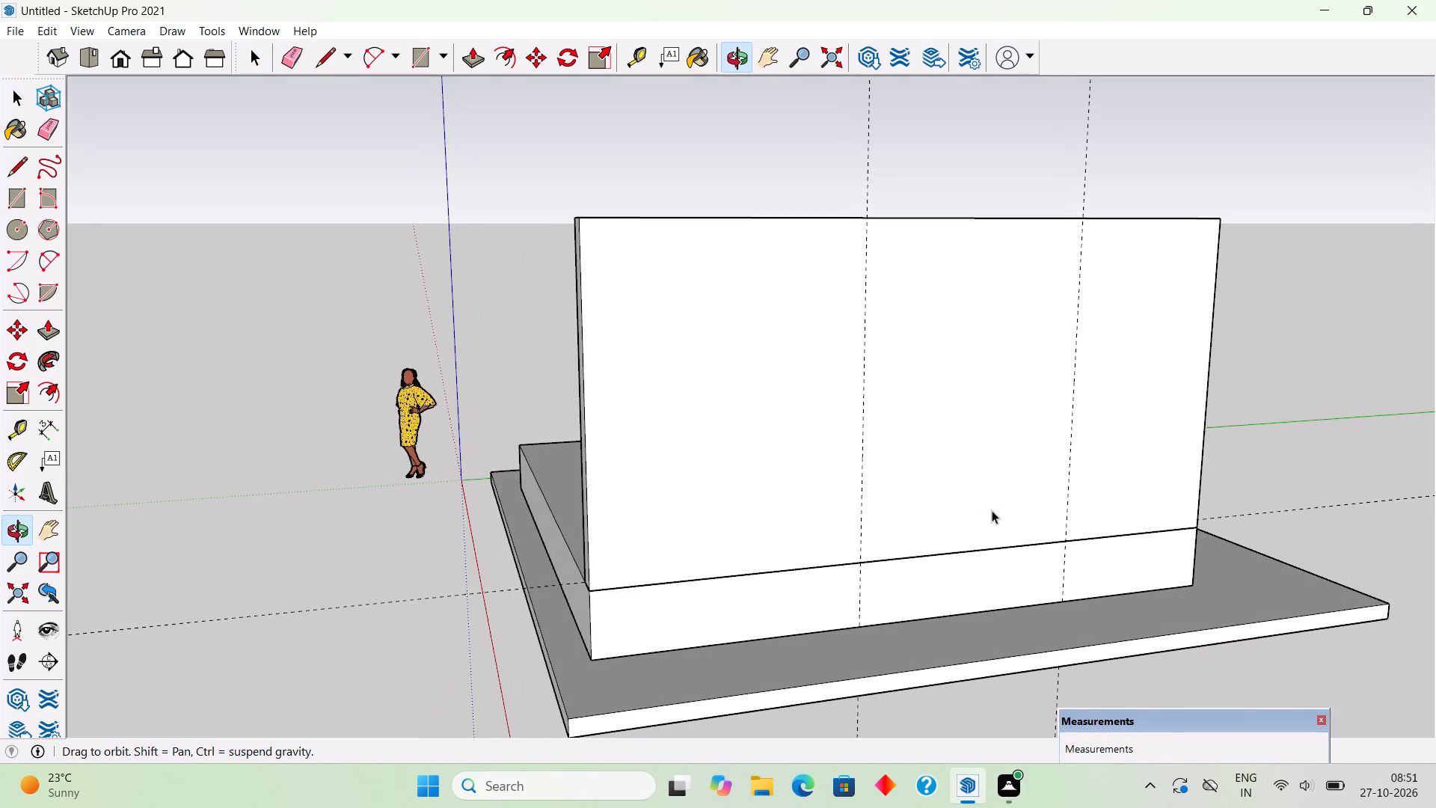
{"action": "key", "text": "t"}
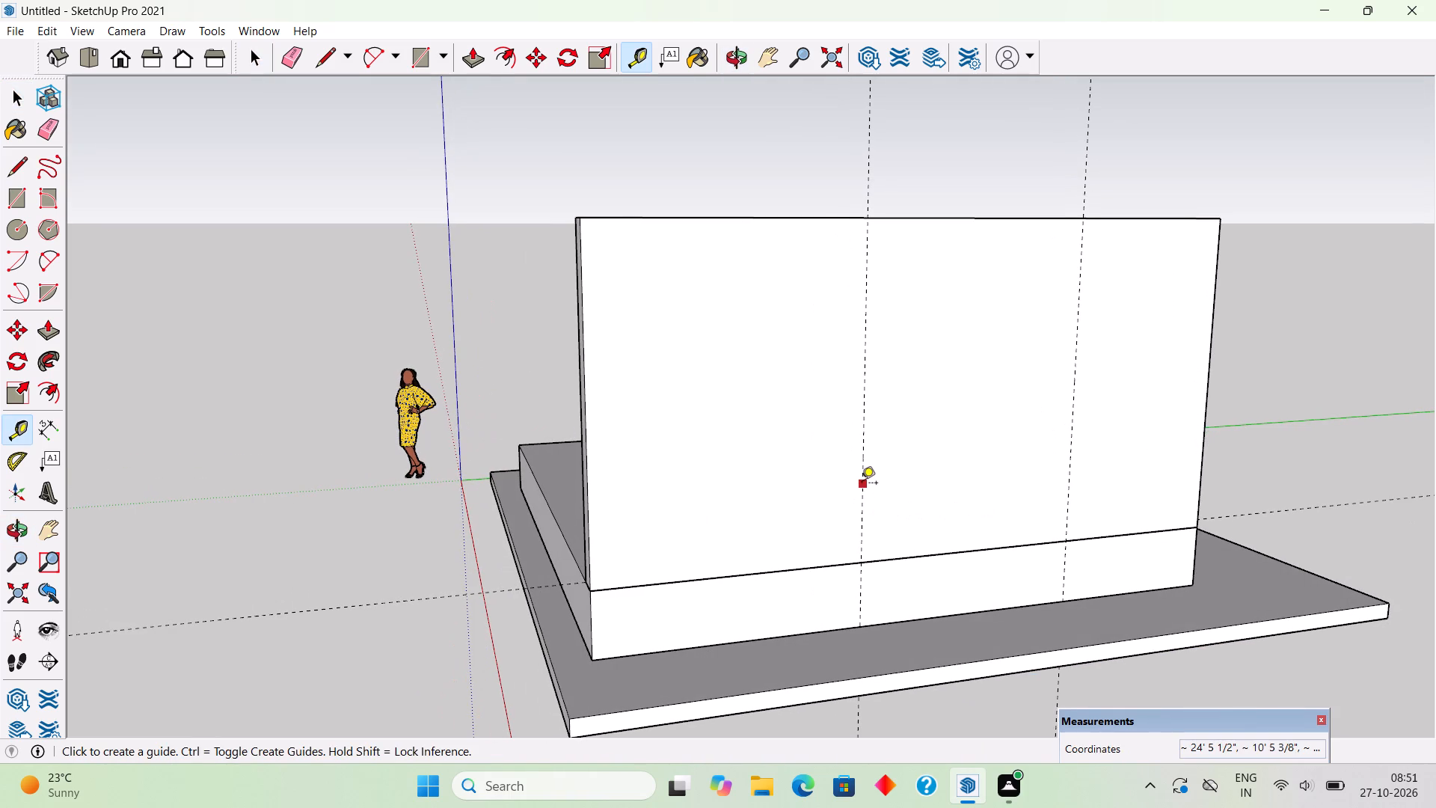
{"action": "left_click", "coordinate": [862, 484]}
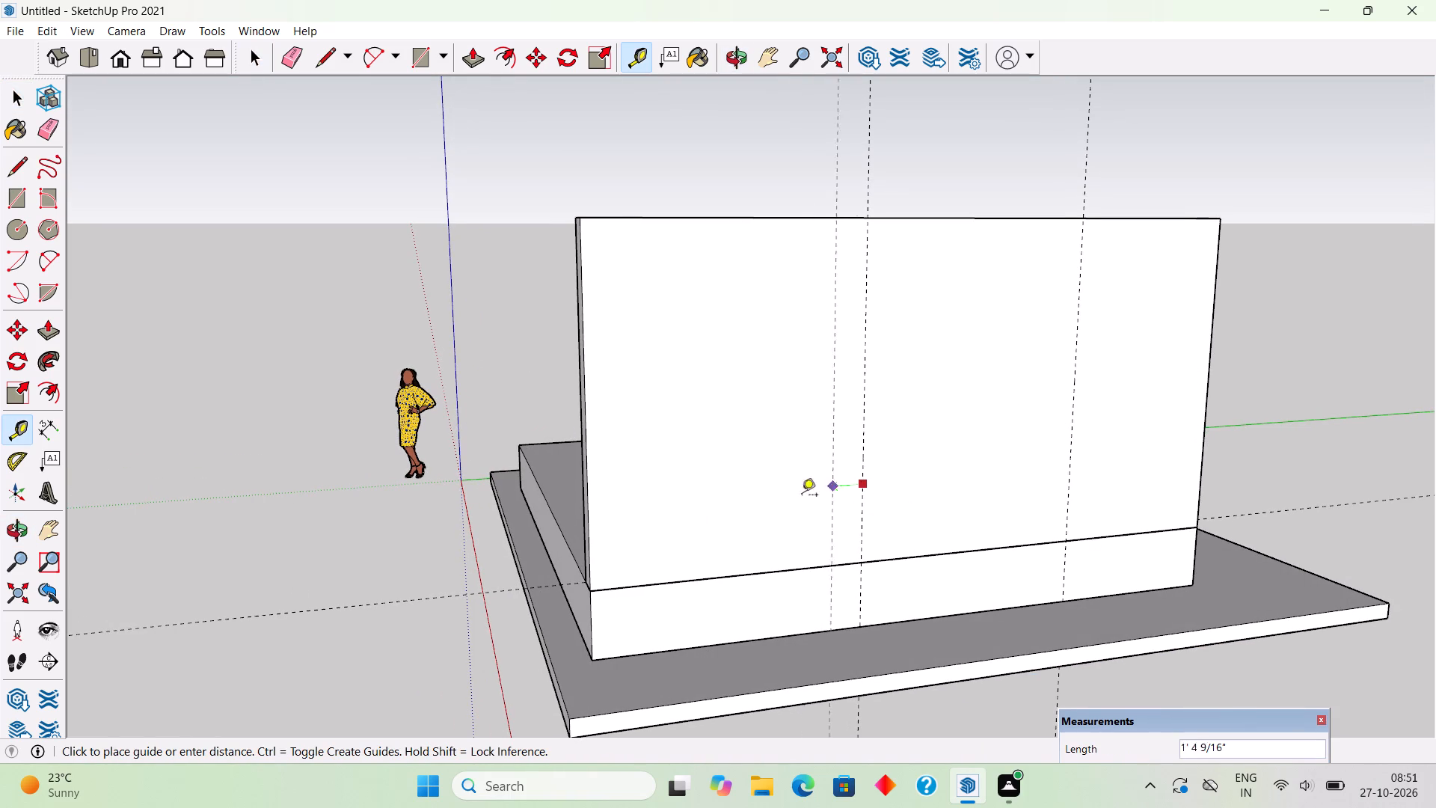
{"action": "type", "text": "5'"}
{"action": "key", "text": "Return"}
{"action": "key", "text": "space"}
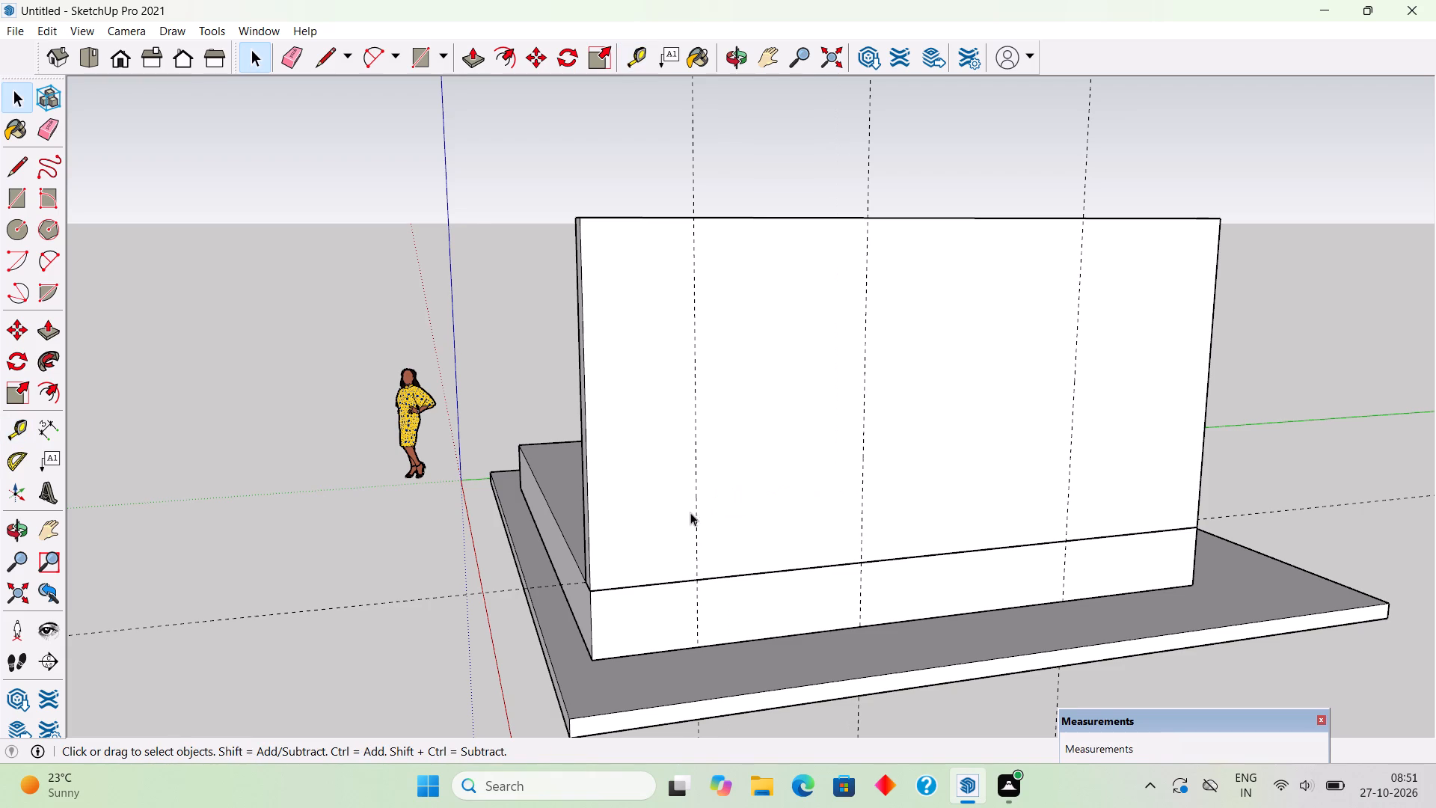
Lengthen the base slab inside its group by pulling the side face along the red axis well outward, away from the raised block.
{"action": "scroll", "coordinate": [722, 491], "scroll_direction": "down", "scroll_amount": 8}
{"action": "middle_click_drag", "start_coordinate": [621, 544], "coordinate": [851, 473]}
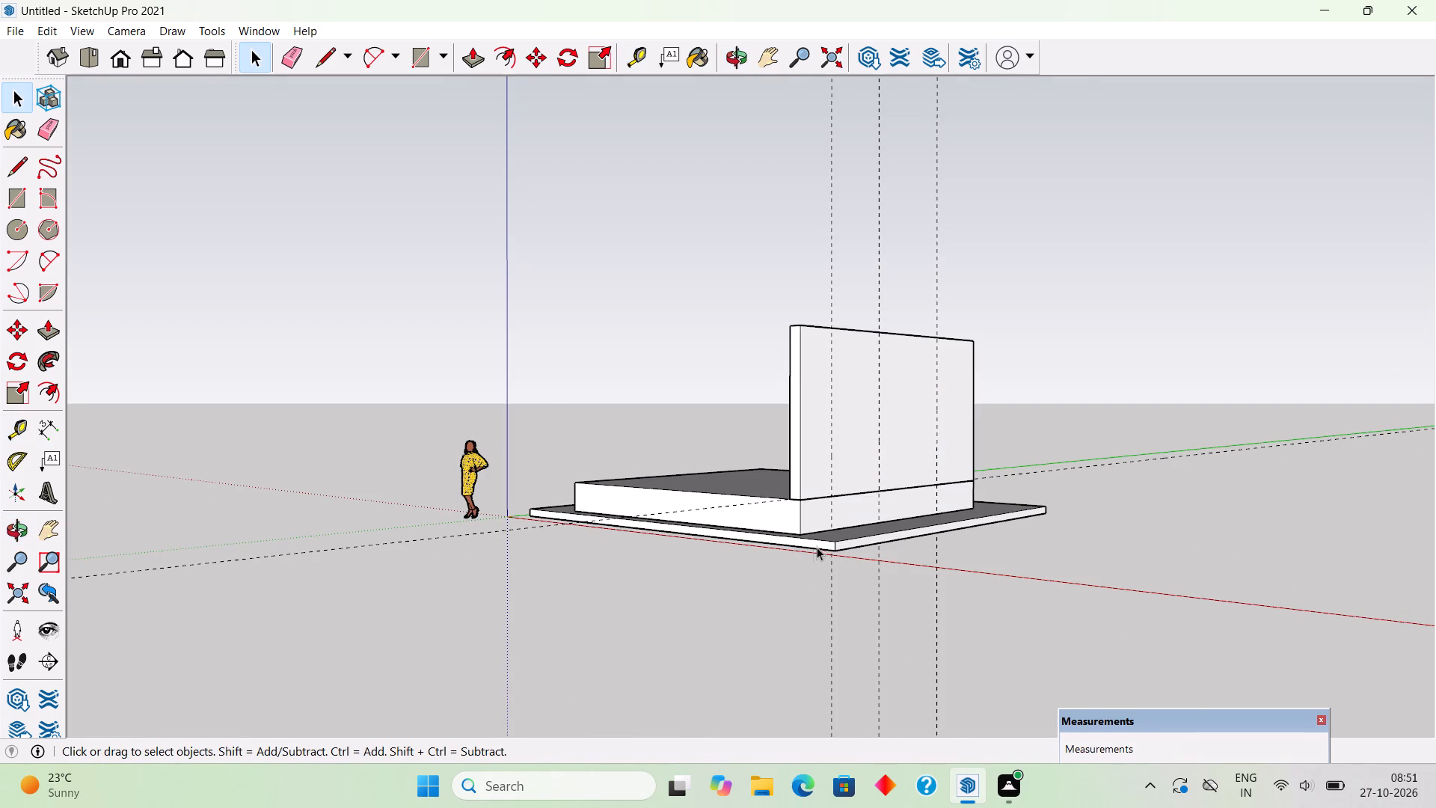
{"action": "triple_click", "coordinate": [820, 544]}
{"action": "scroll", "coordinate": [823, 543], "scroll_direction": "up", "scroll_amount": 5}
{"action": "key", "text": "p"}
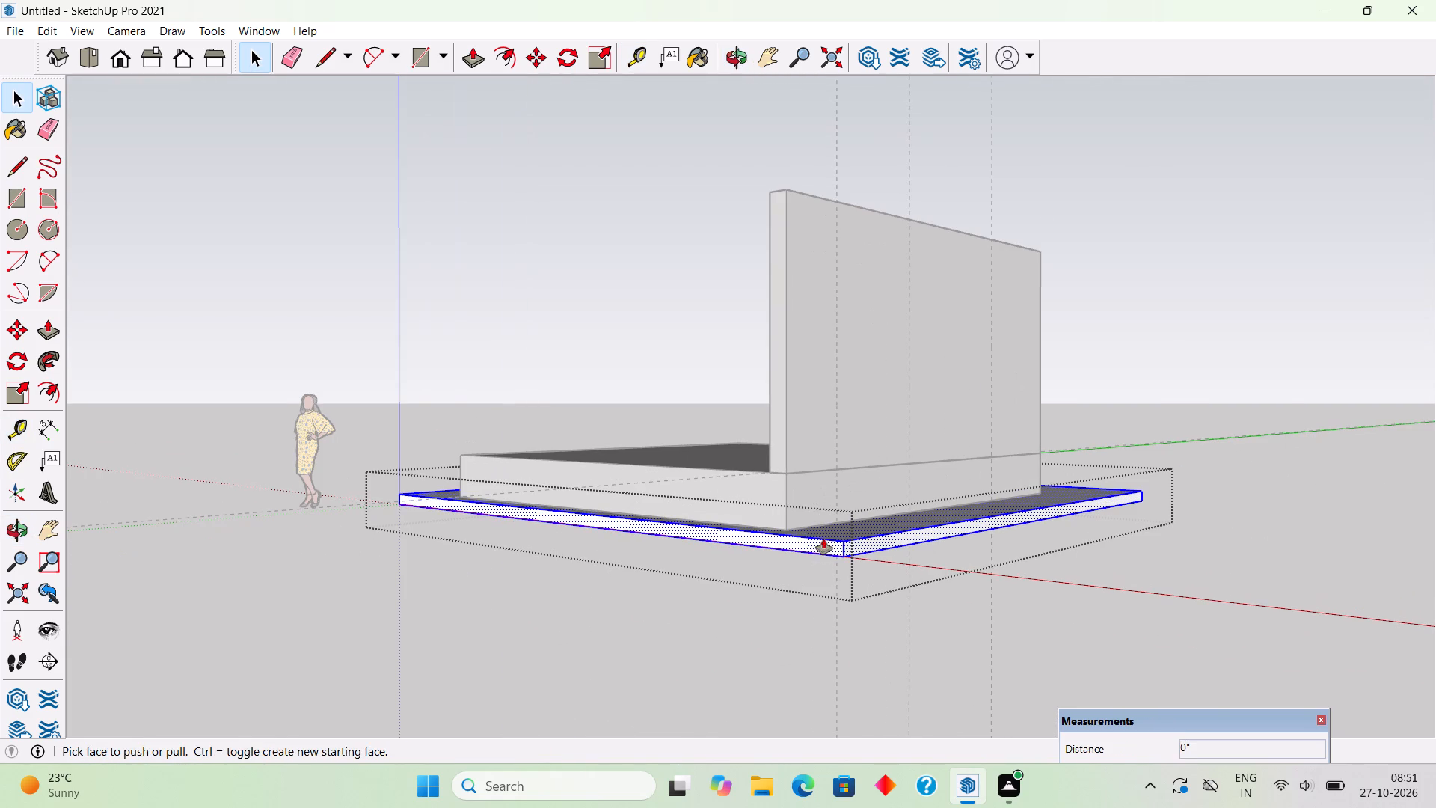
{"action": "left_click", "coordinate": [819, 543]}
{"action": "left_click", "coordinate": [492, 630]}
{"action": "key", "text": "space"}
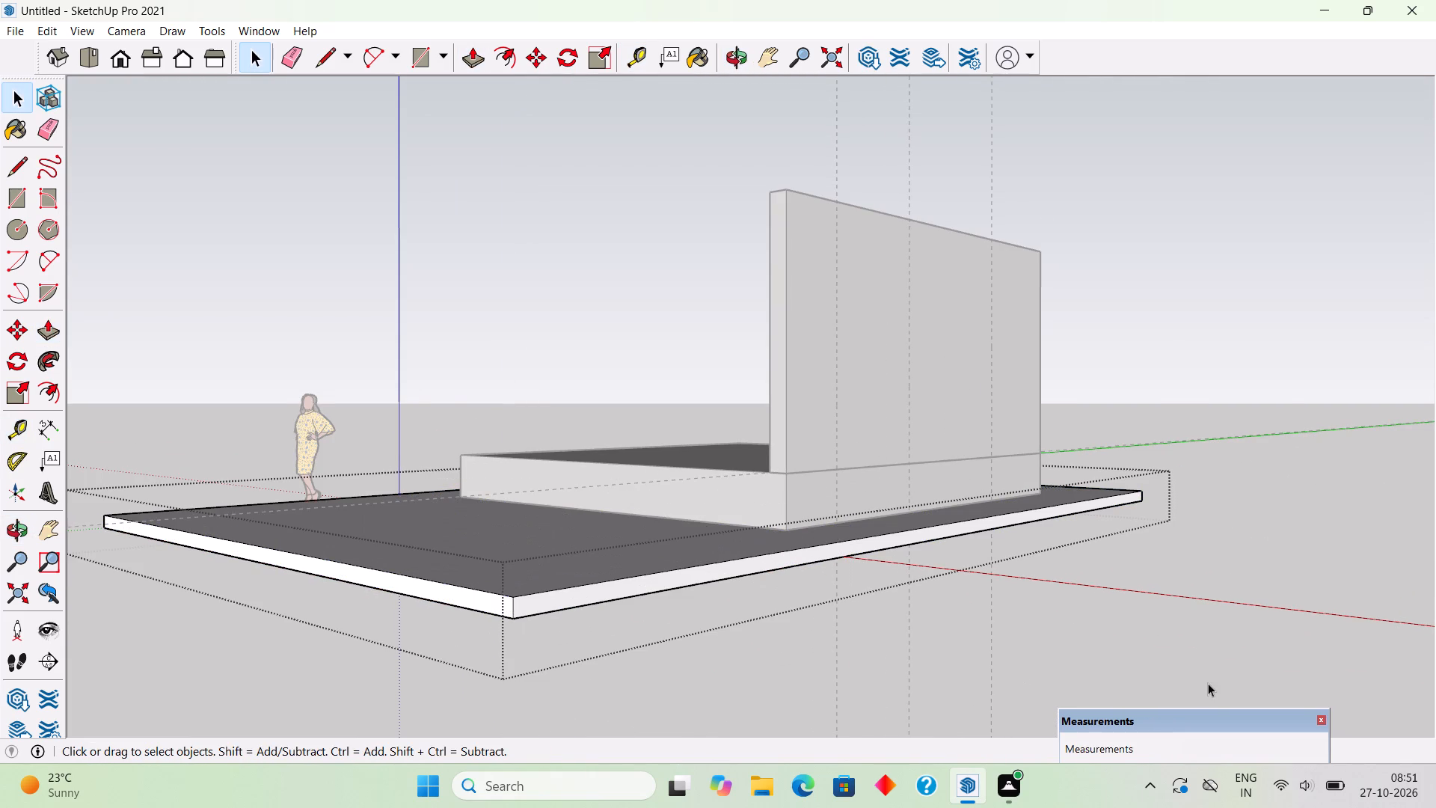
{"action": "left_click", "coordinate": [1210, 682]}
Extend the raised block over the lengthened slab, pulling its side face outward about 6' 4" and then further in a second pull.
{"action": "middle_click_drag", "start_coordinate": [1004, 459], "coordinate": [873, 611]}
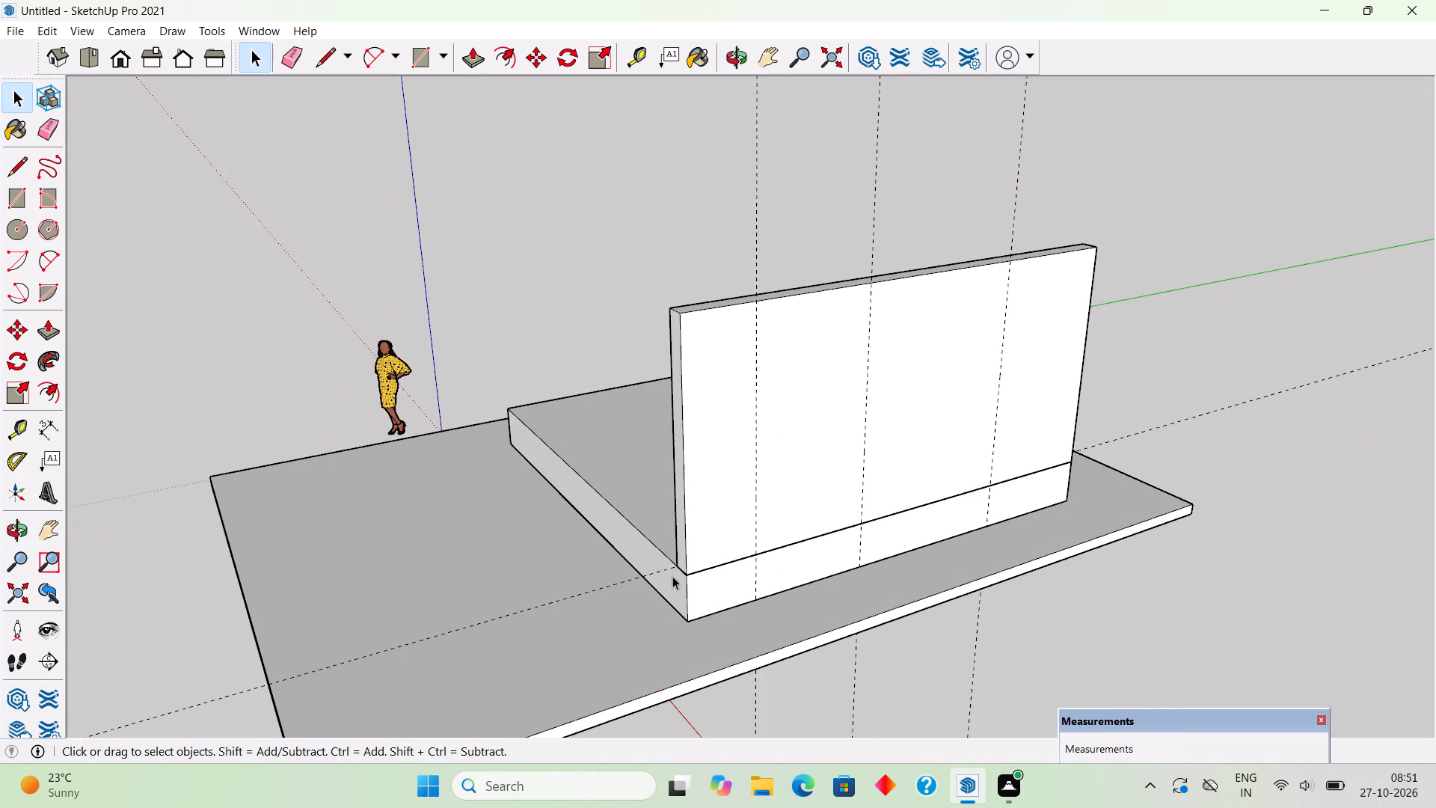
{"action": "triple_click", "coordinate": [672, 576]}
{"action": "key", "text": "p"}
{"action": "left_click", "coordinate": [672, 576]}
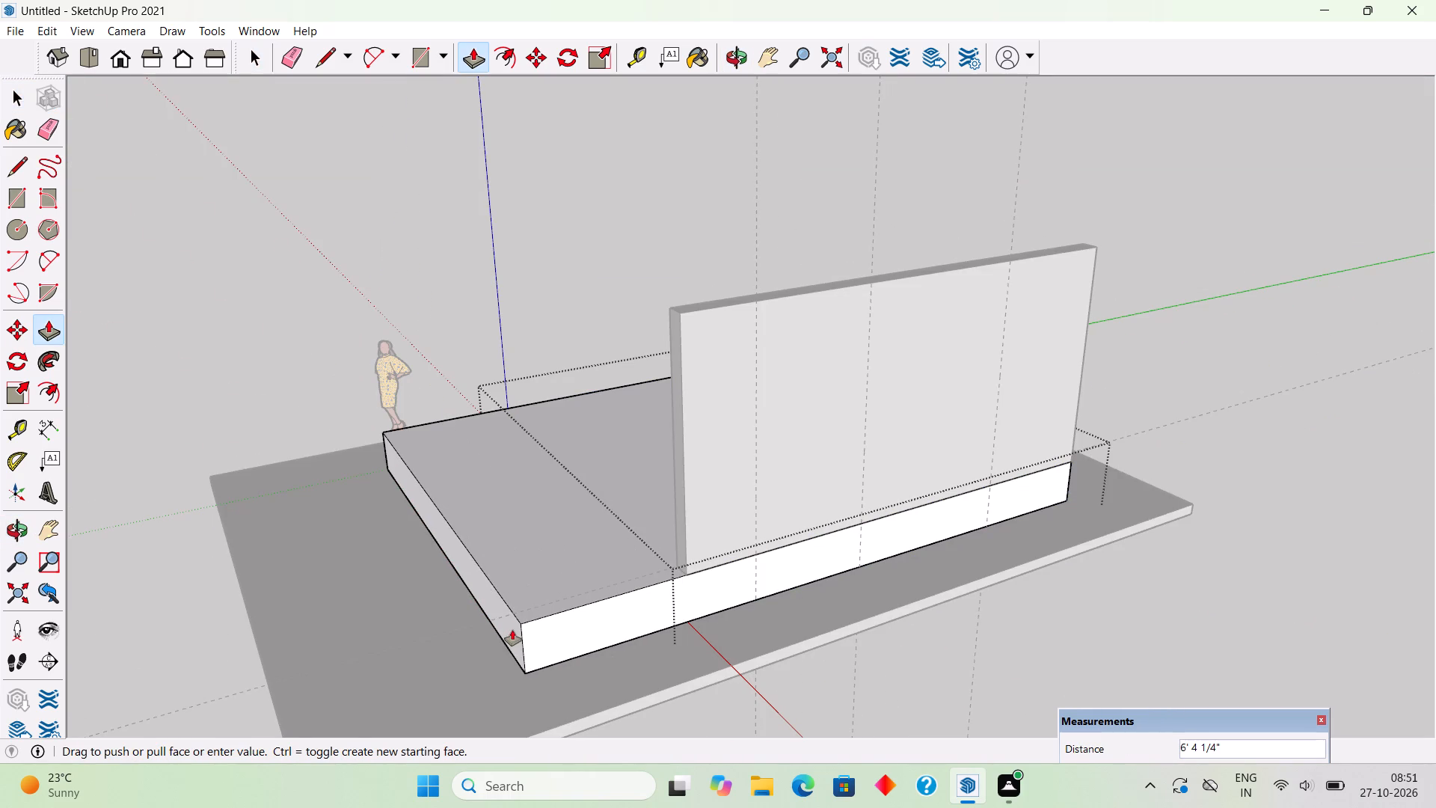
{"action": "left_click", "coordinate": [511, 630]}
{"action": "left_click", "coordinate": [519, 628]}
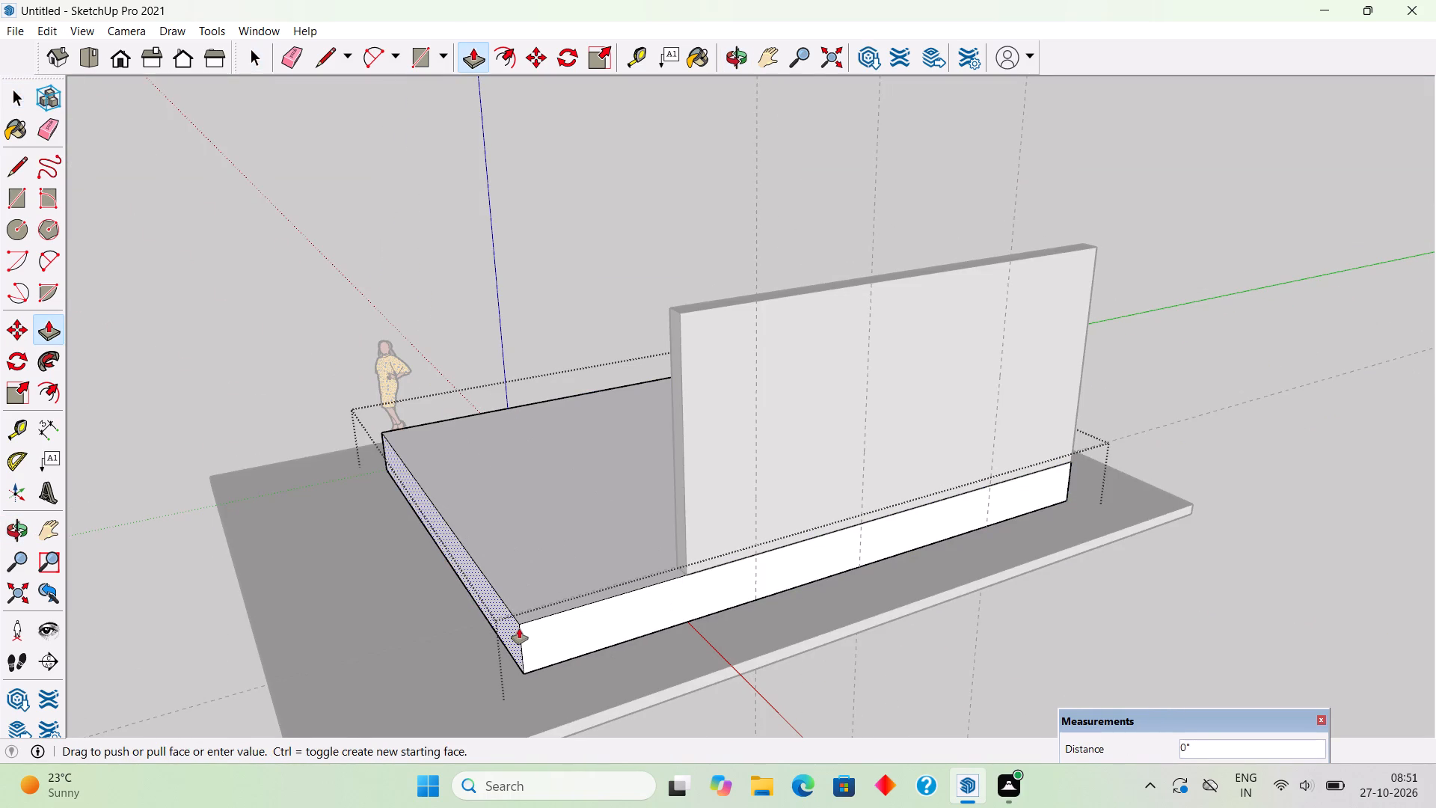
{"action": "left_click", "coordinate": [408, 632]}
{"action": "key", "text": "space"}
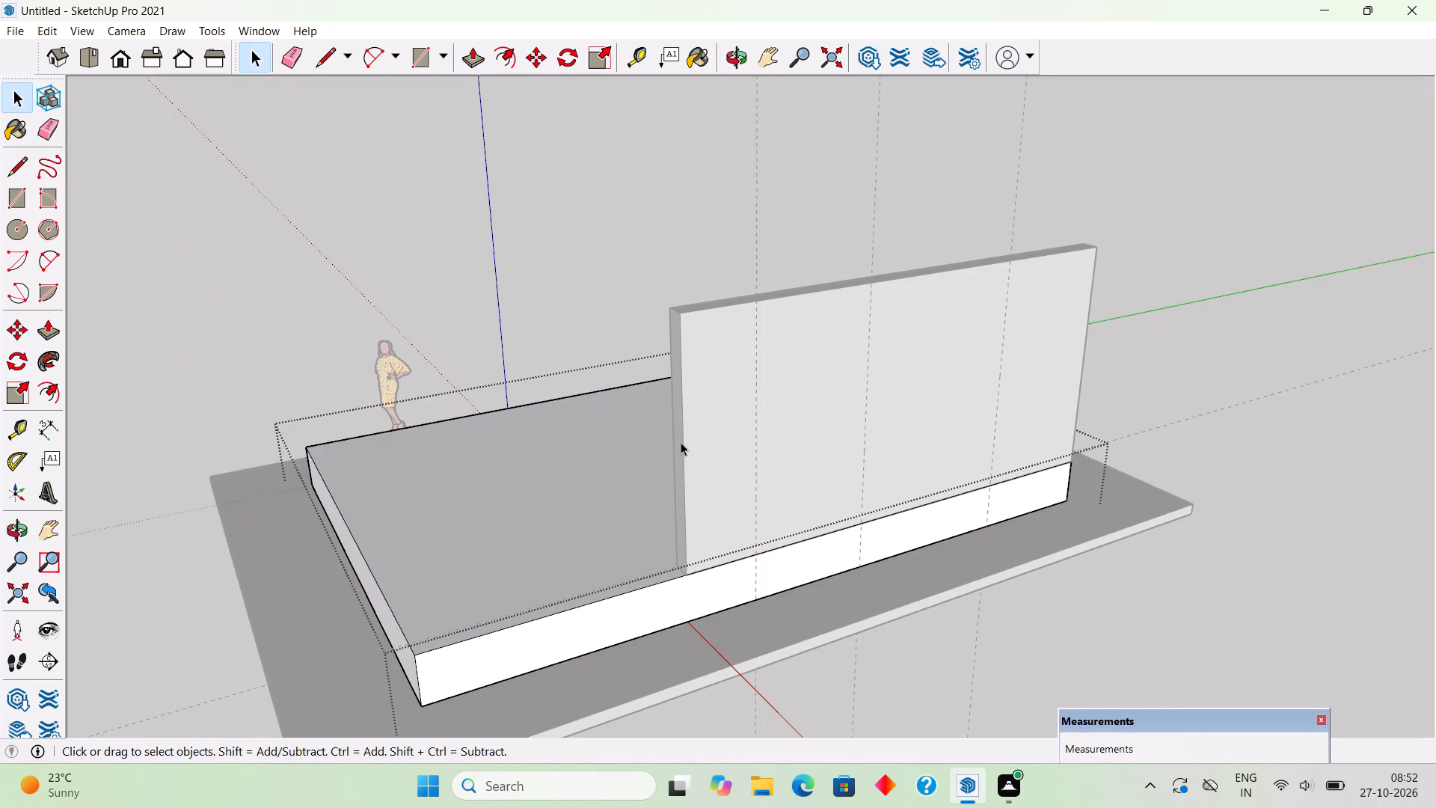
Lengthen the wall inside its group by pulling its end face about 7' 6" along the extended block.
{"action": "triple_click", "coordinate": [681, 442]}
{"action": "key", "text": "p"}
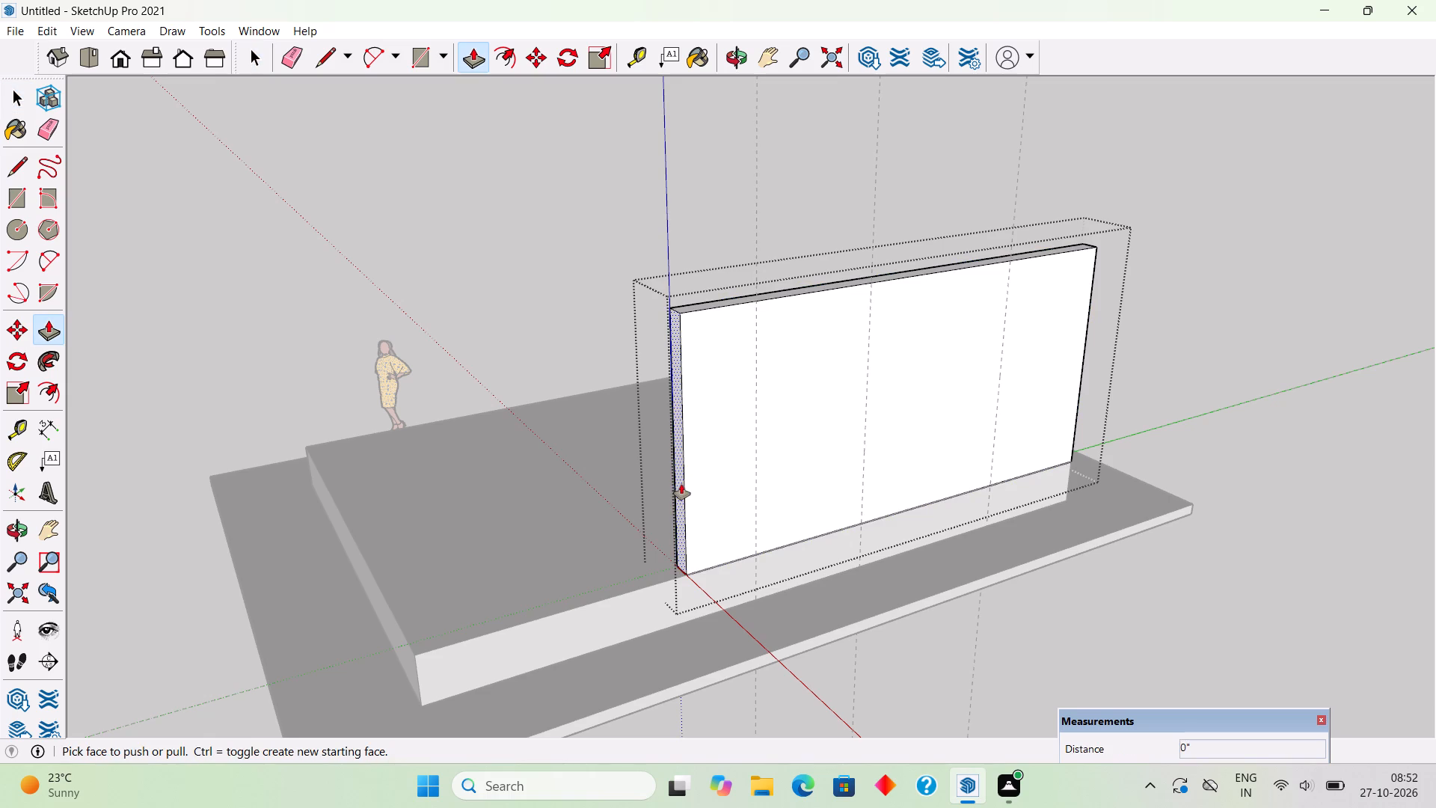
{"action": "left_click", "coordinate": [681, 484]}
{"action": "left_click", "coordinate": [479, 547]}
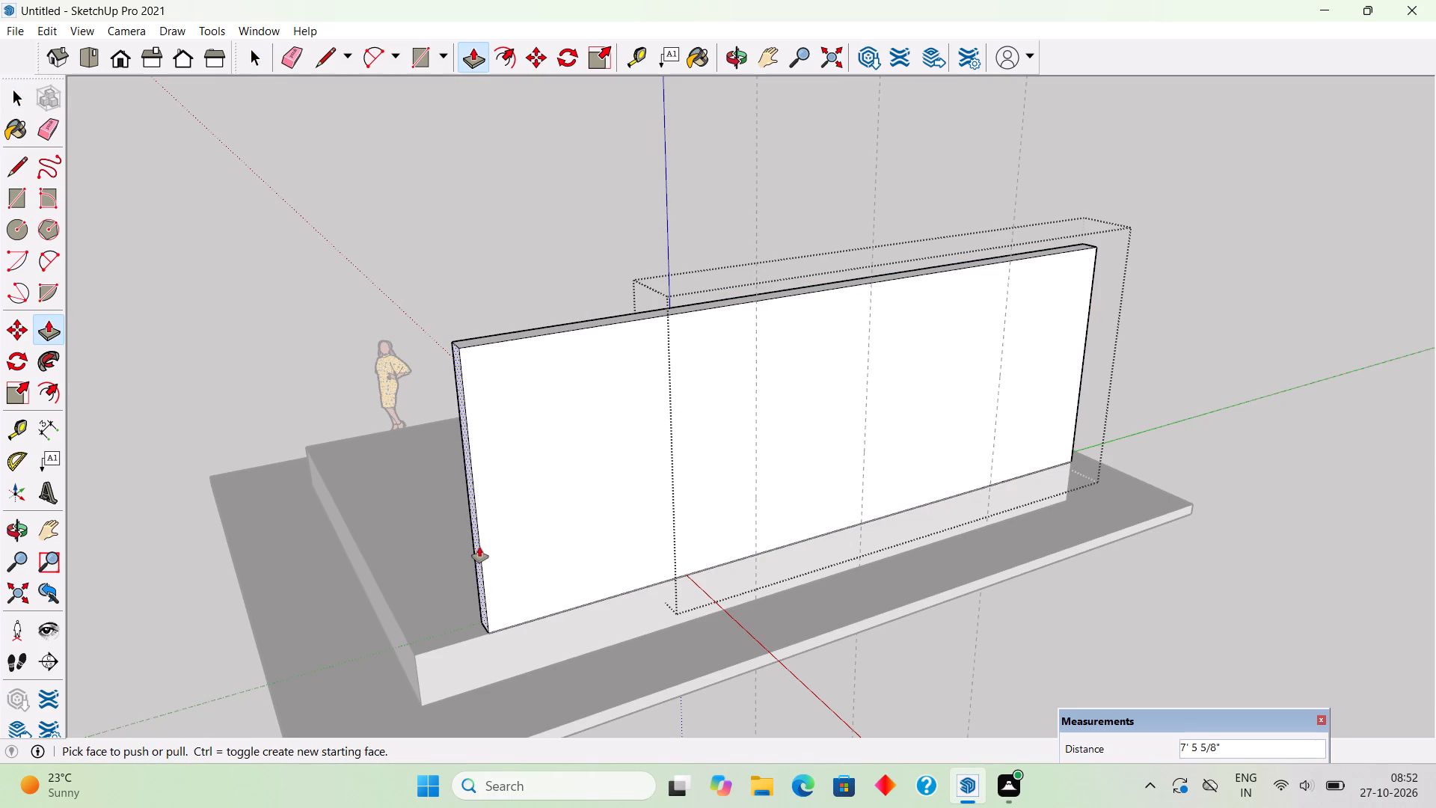
{"action": "key", "text": "space"}
{"action": "left_click", "coordinate": [1079, 637]}
Delete the two vertical guides closest to the wall's extended end, leaving only the one nearest the opposite end.
{"action": "middle_click_drag", "start_coordinate": [986, 581], "coordinate": [1051, 514]}
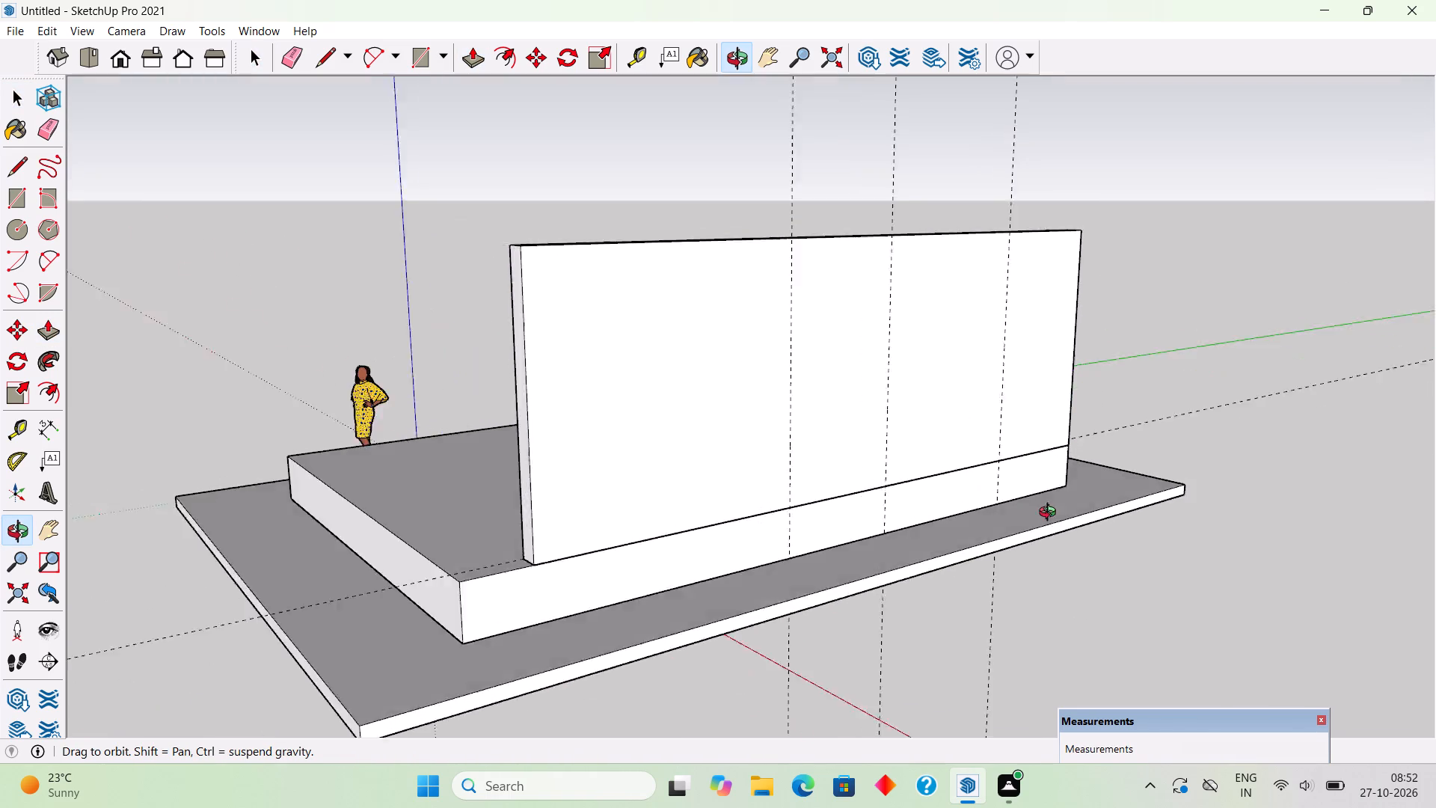
{"action": "middle_click_drag", "start_coordinate": [1051, 514], "coordinate": [1105, 531]}
{"action": "scroll", "coordinate": [773, 425], "scroll_direction": "up", "scroll_amount": 3}
{"action": "middle_click_drag", "start_coordinate": [872, 450], "coordinate": [651, 473]}
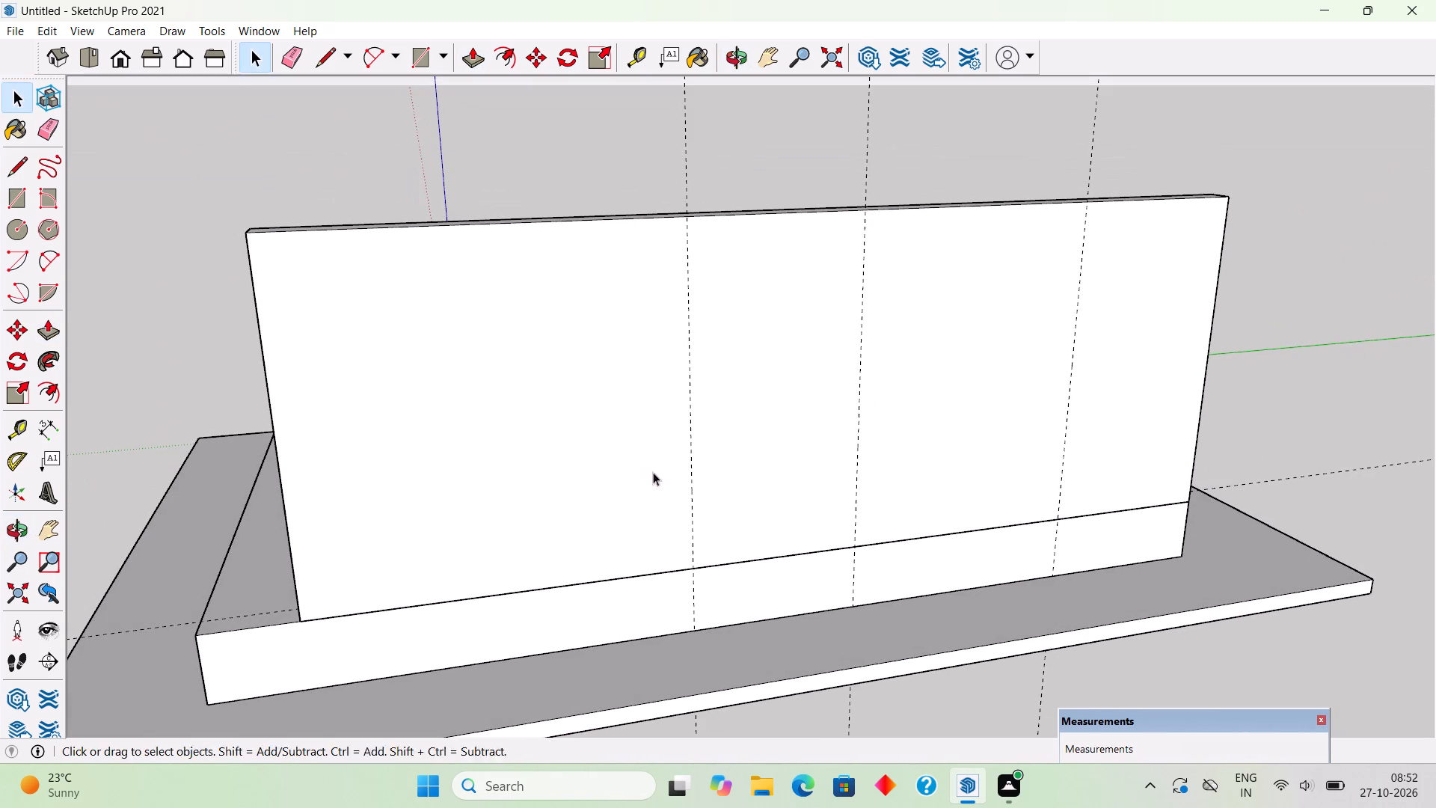
{"action": "key", "text": "t"}
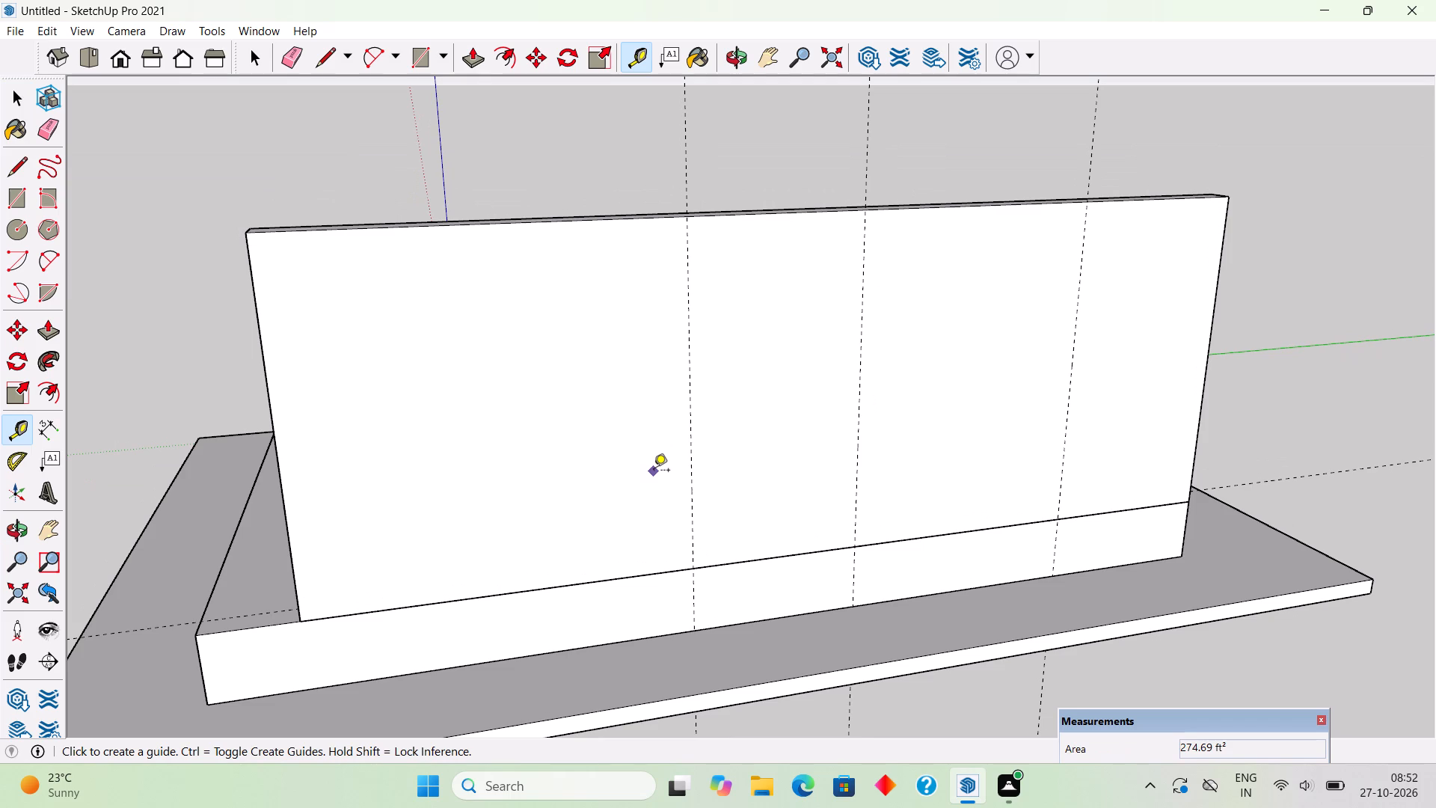
{"action": "middle_click_drag", "start_coordinate": [678, 454], "coordinate": [838, 390]}
{"action": "middle_click_drag", "start_coordinate": [933, 414], "coordinate": [779, 389]}
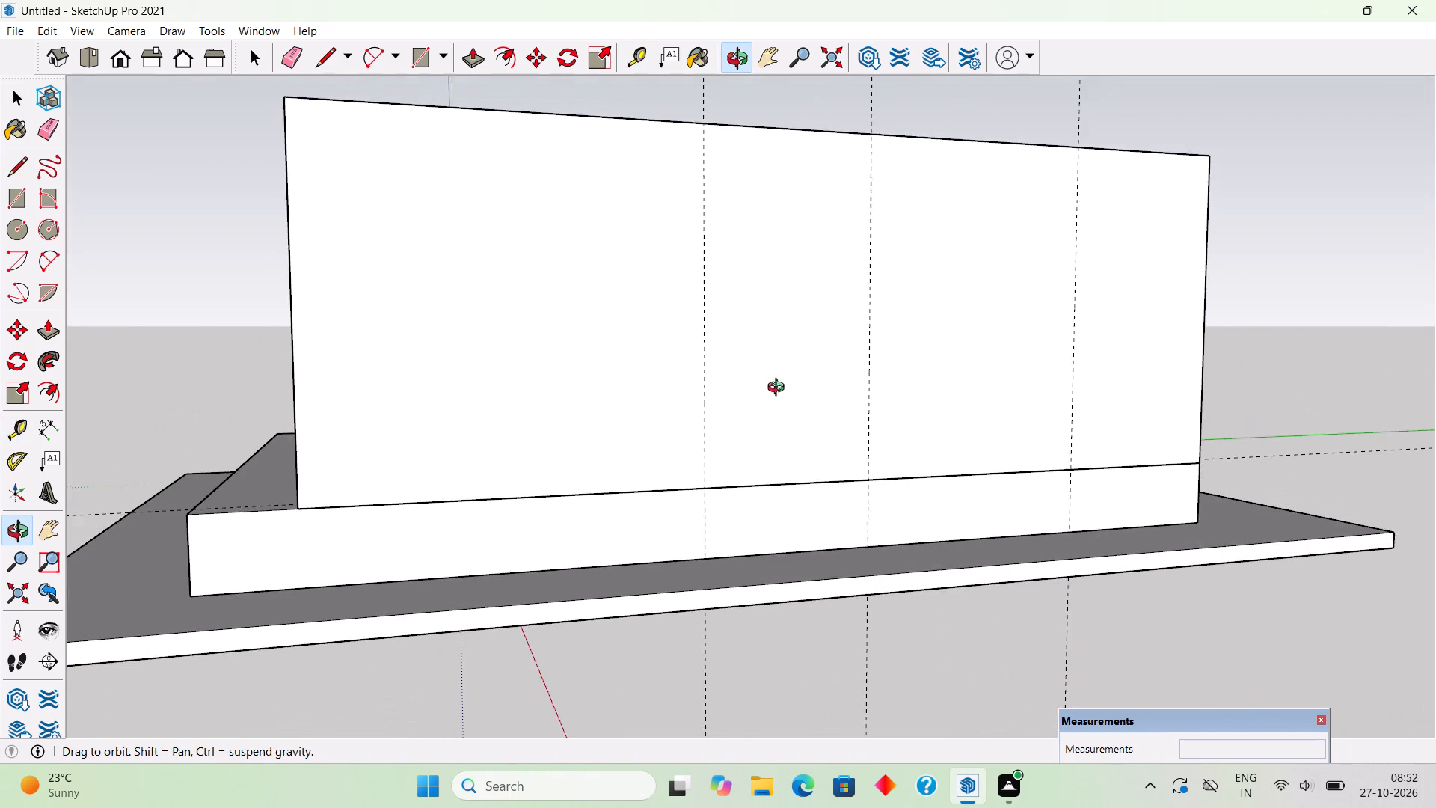
{"action": "middle_click_drag", "start_coordinate": [779, 389], "coordinate": [780, 407]}
{"action": "key", "text": "space"}
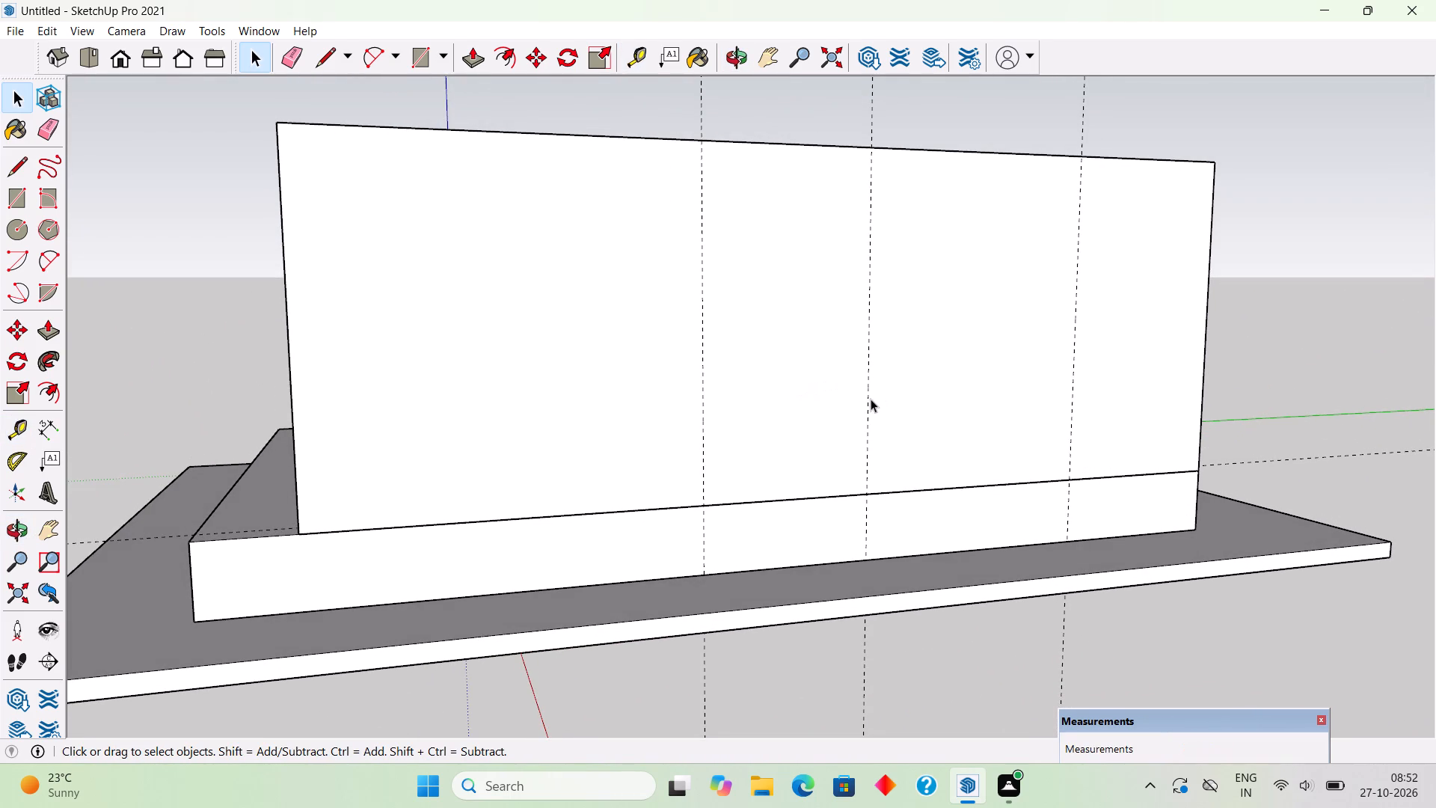
{"action": "left_click", "coordinate": [869, 402]}
{"action": "key", "text": "Delete"}
{"action": "left_click", "coordinate": [705, 474]}
{"action": "key", "text": "Delete"}
Place a vertical guide 4' from the remaining guide, toward the wall's extended end.
{"action": "key", "text": "t"}
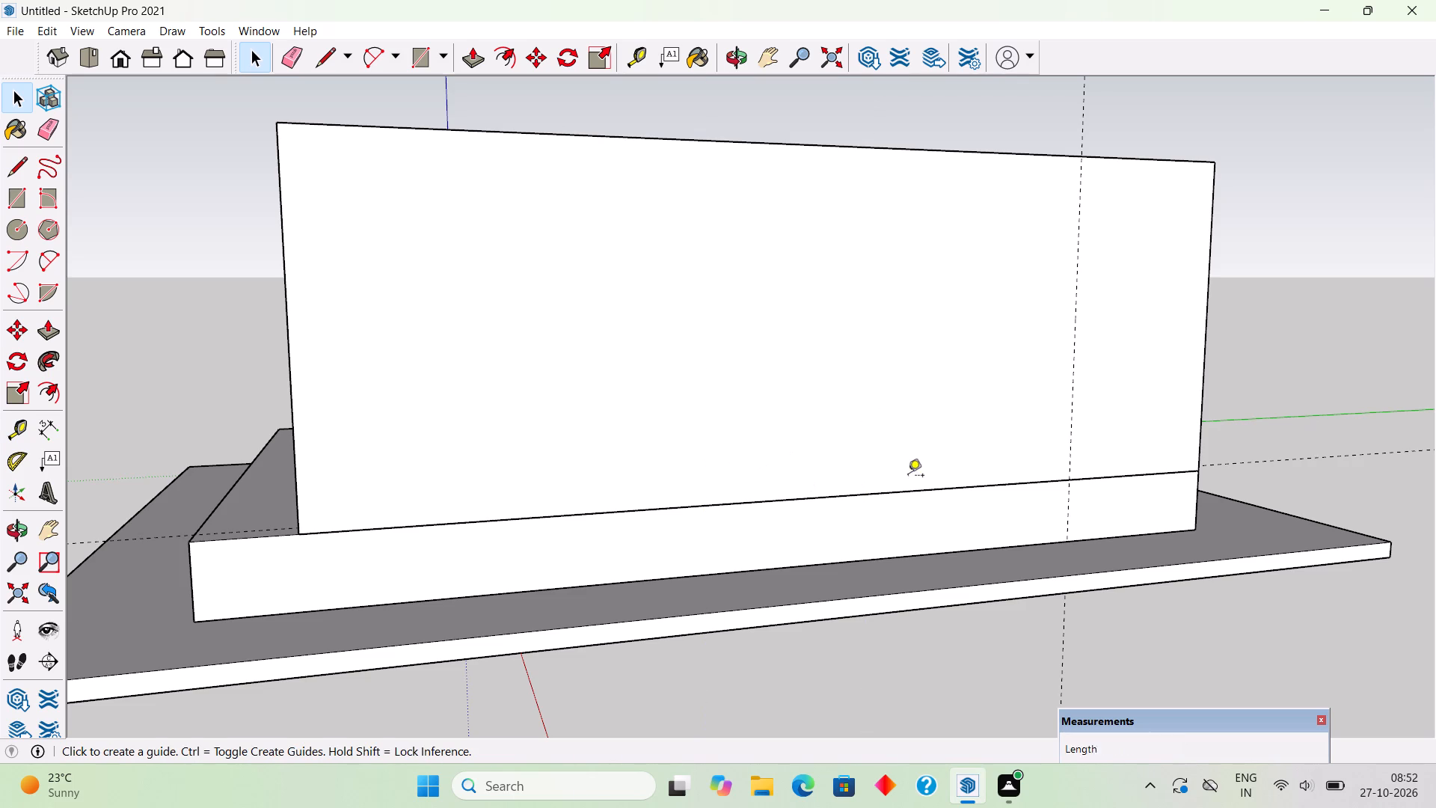
{"action": "left_click", "coordinate": [1074, 393]}
{"action": "type", "text": "4'"}
{"action": "key", "text": "Return"}
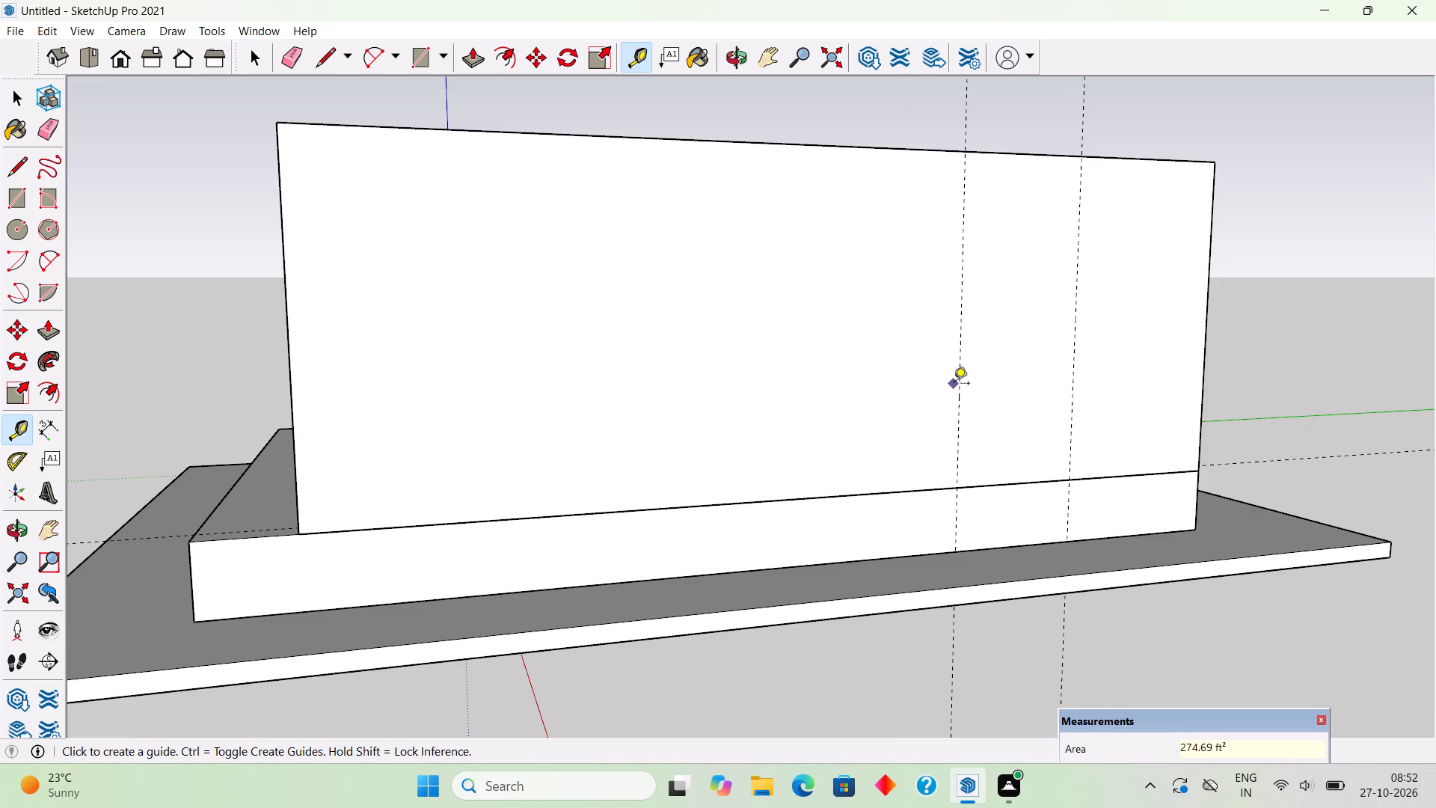
Place another vertical guide 8" beyond the 4' guide, toward the wall's extended end.
{"action": "left_click", "coordinate": [958, 391]}
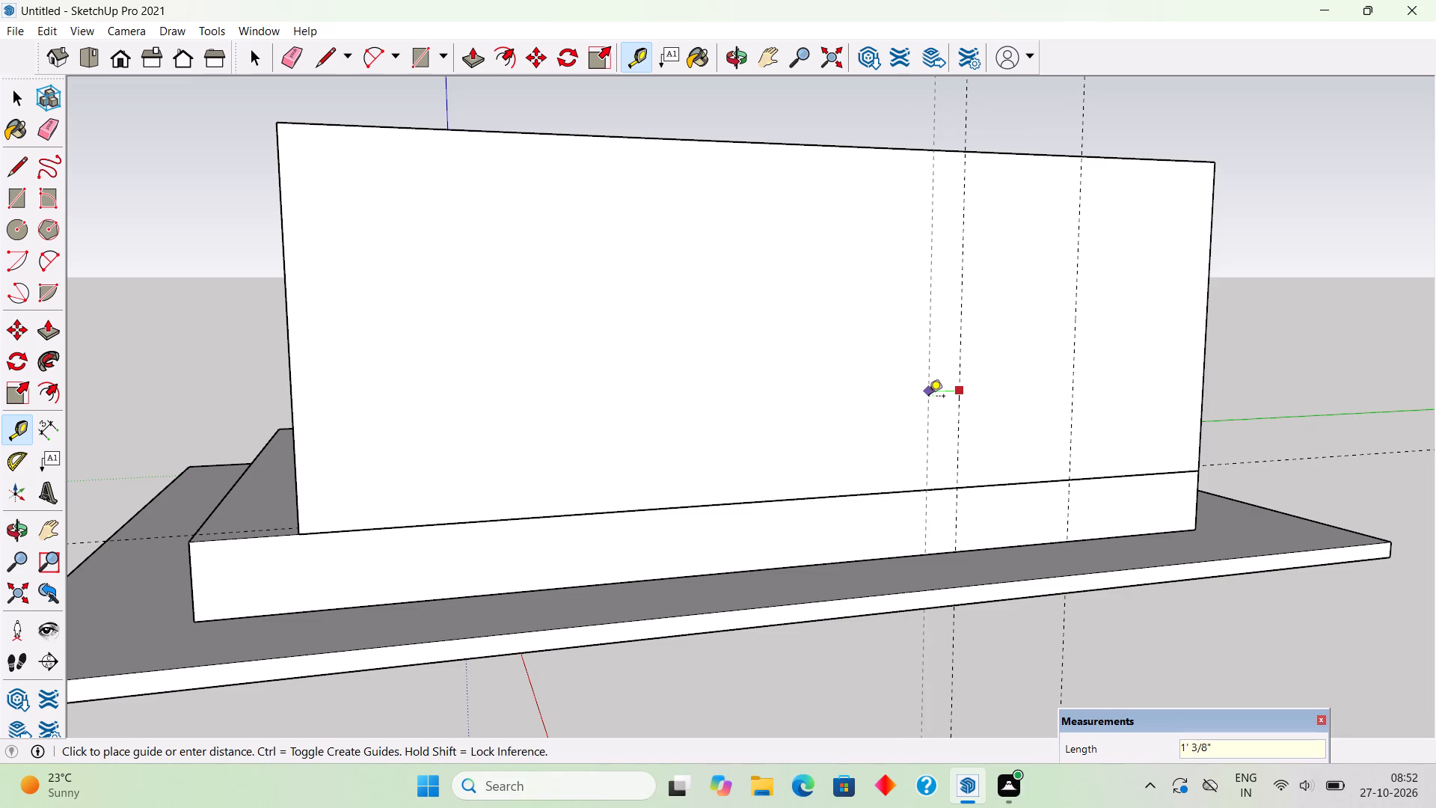
{"action": "key", "text": "1"}
{"action": "key", "text": "BackSpace"}
{"action": "type", "text": "8\""}
{"action": "key", "text": "Return"}
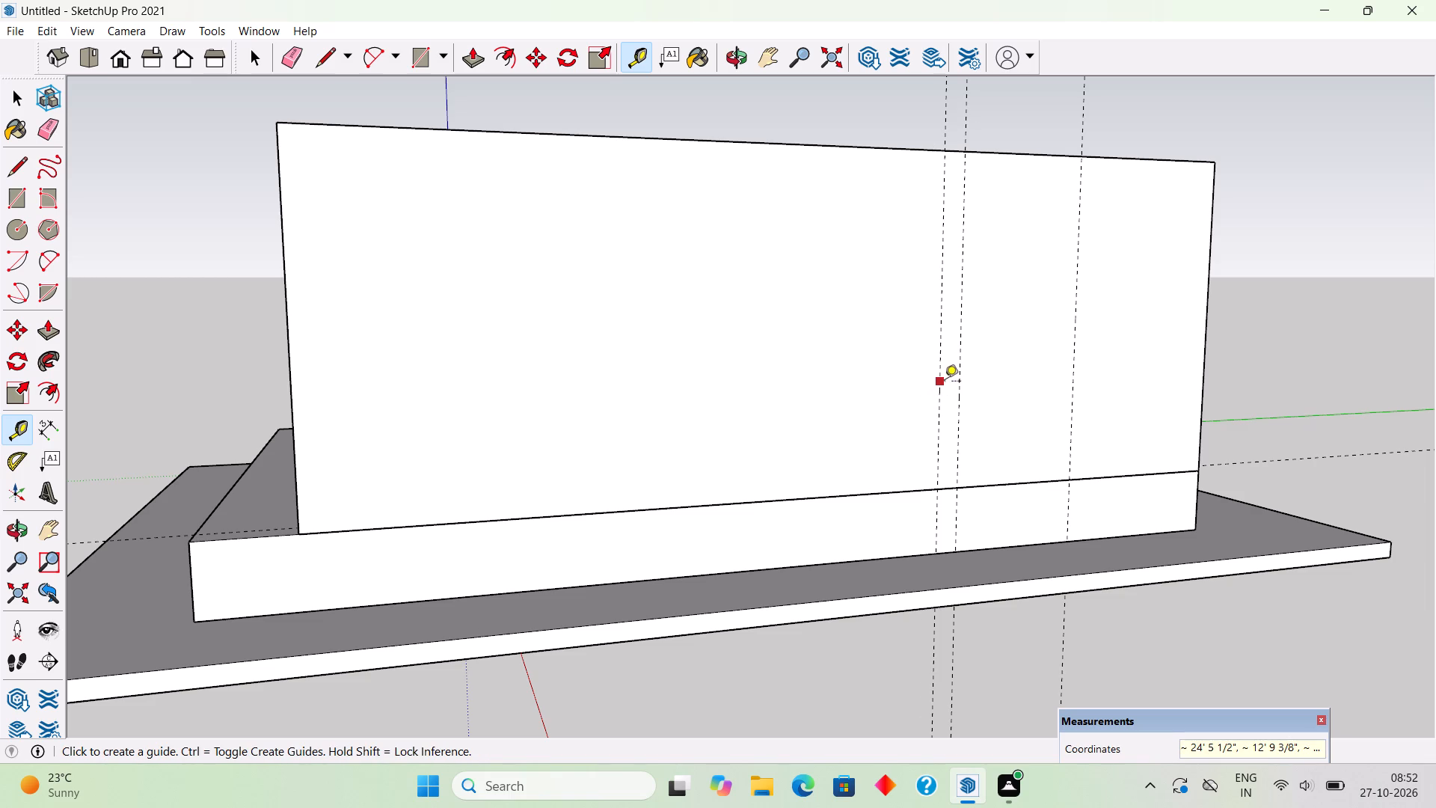
Place a vertical guide 4' beyond the 8" guide, toward the wall's extended end.
{"action": "left_click", "coordinate": [945, 382]}
{"action": "type", "text": "4'"}
{"action": "key", "text": "Return"}
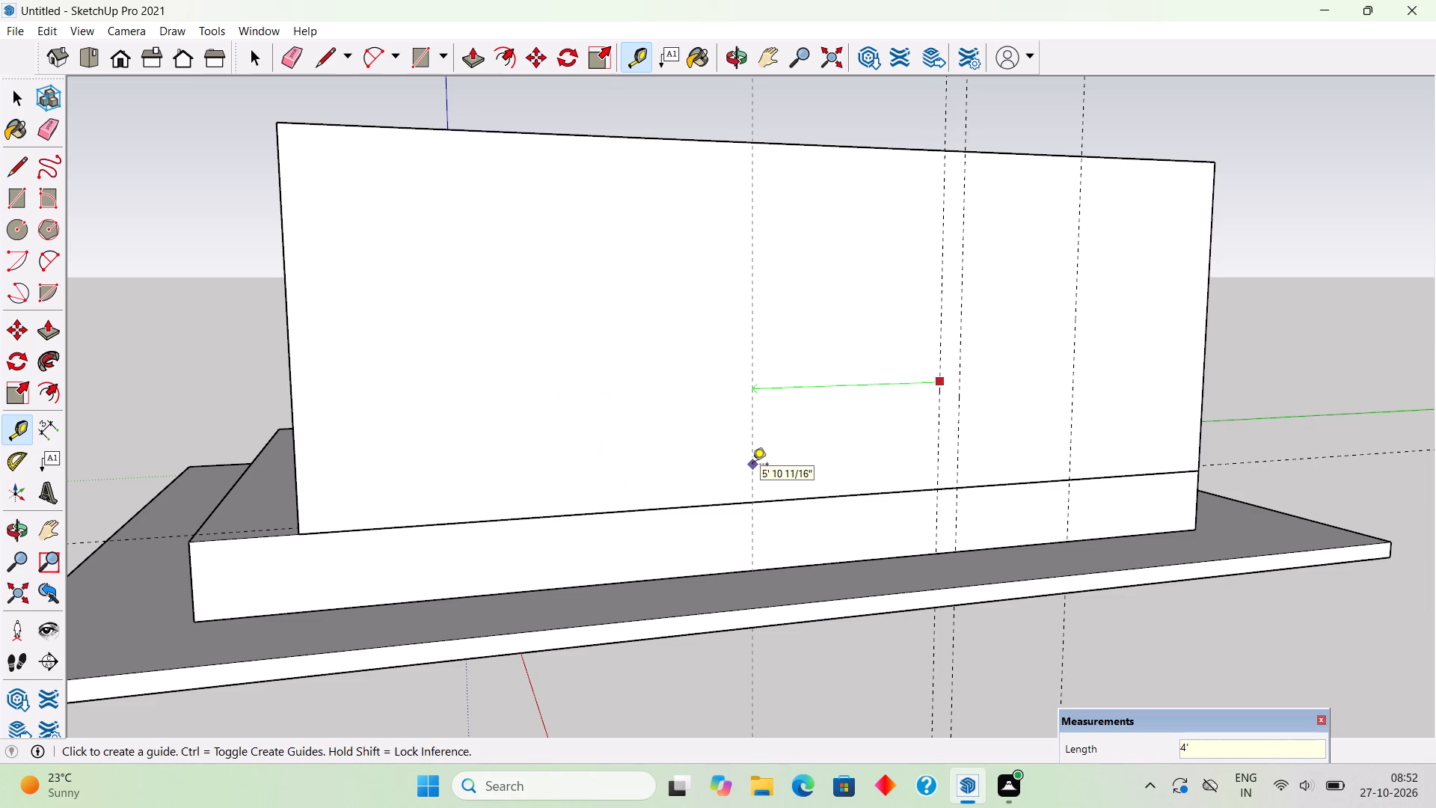
Place two more vertical guides at successive 5' spacings from the last guide, toward the wall's extended end.
{"action": "middle_click_drag", "start_coordinate": [814, 584], "coordinate": [904, 594]}
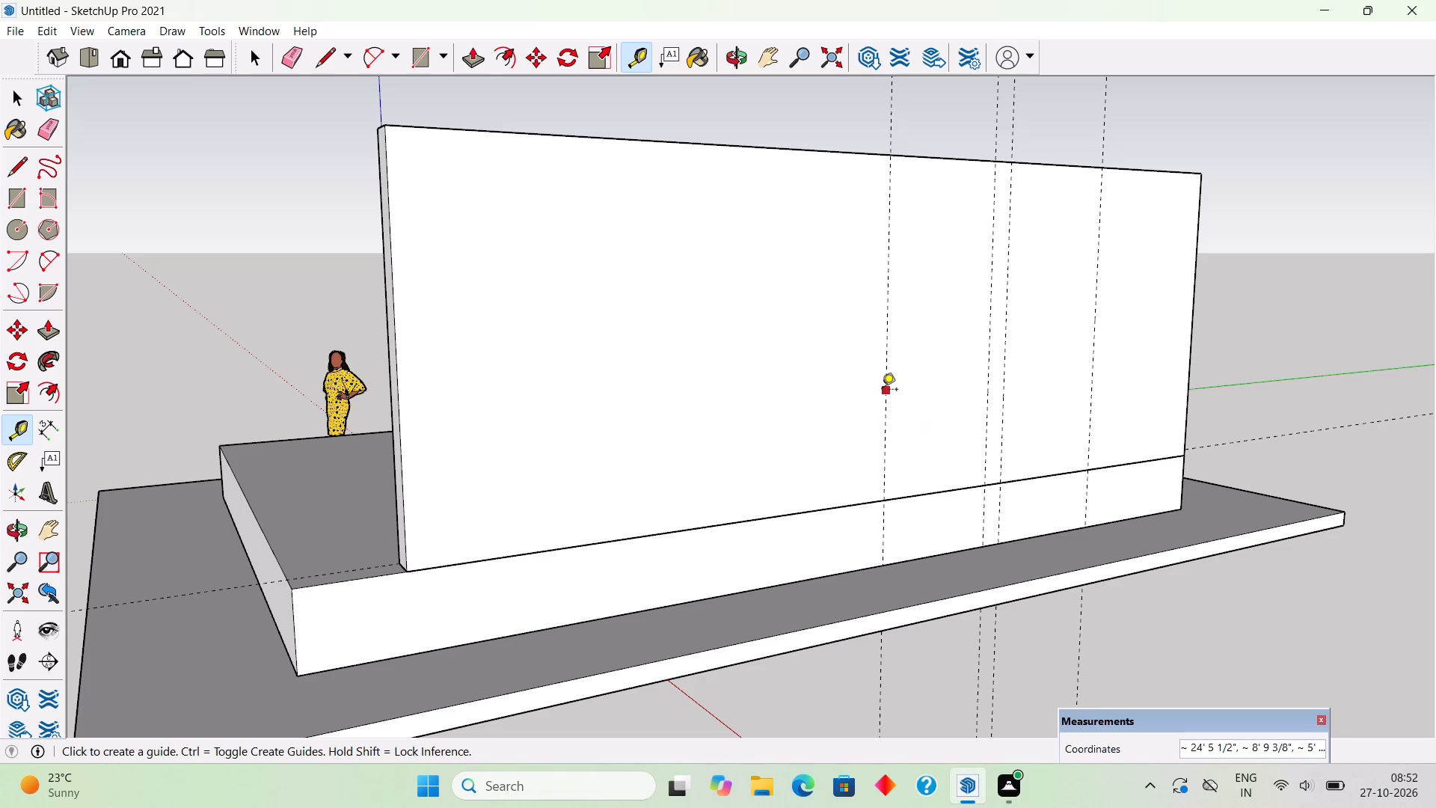
{"action": "left_click", "coordinate": [882, 391]}
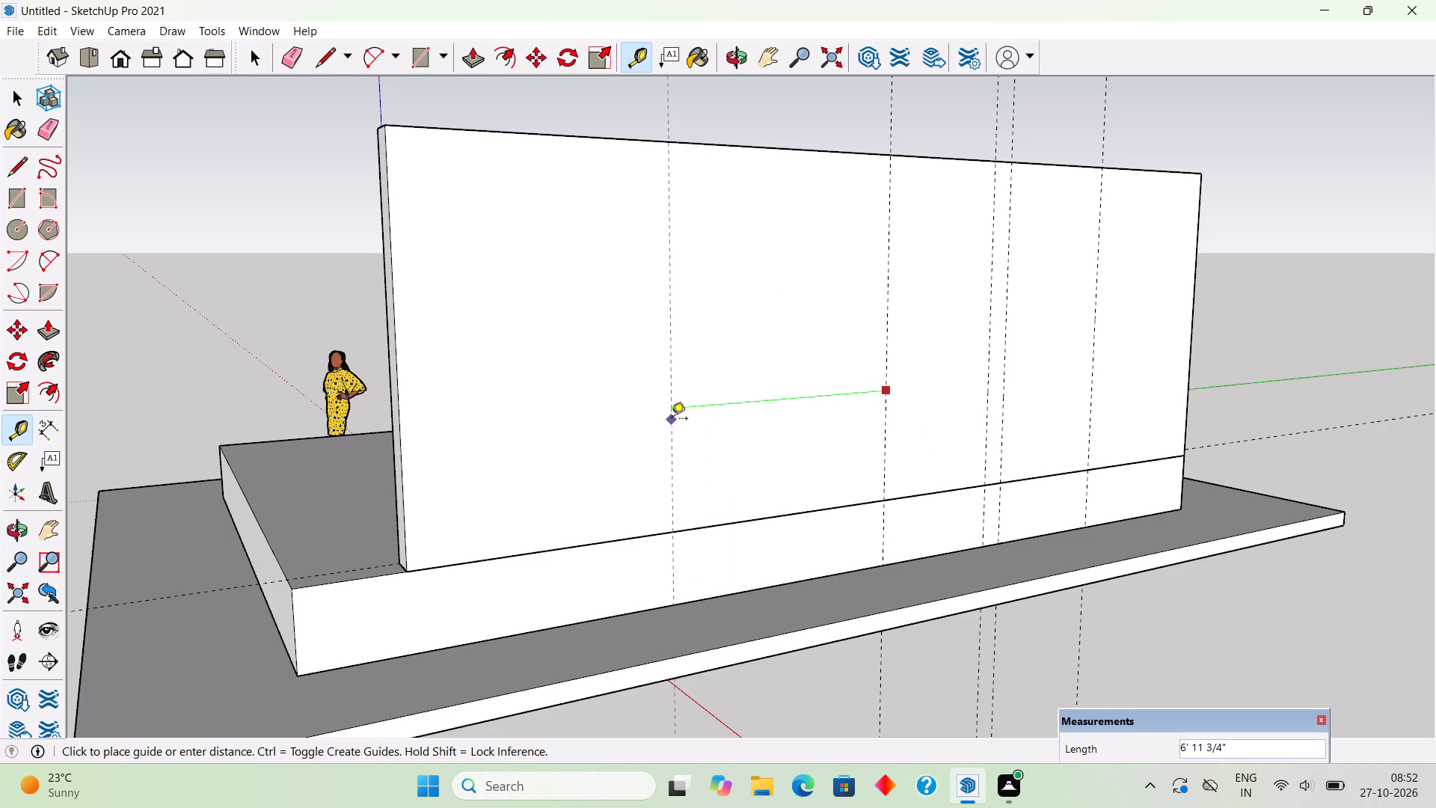
{"action": "type", "text": "5'"}
{"action": "key", "text": "Return"}
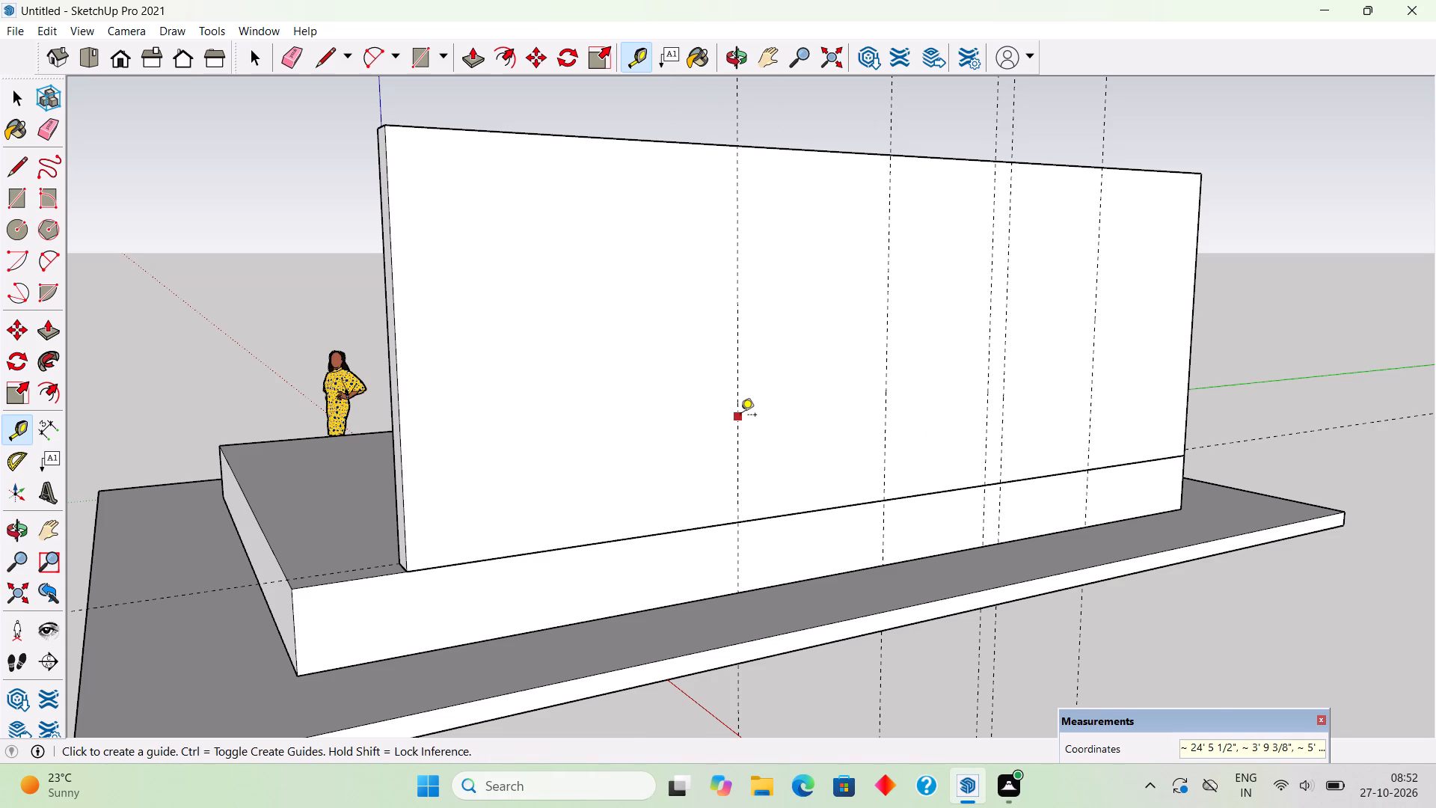
{"action": "left_click", "coordinate": [742, 415]}
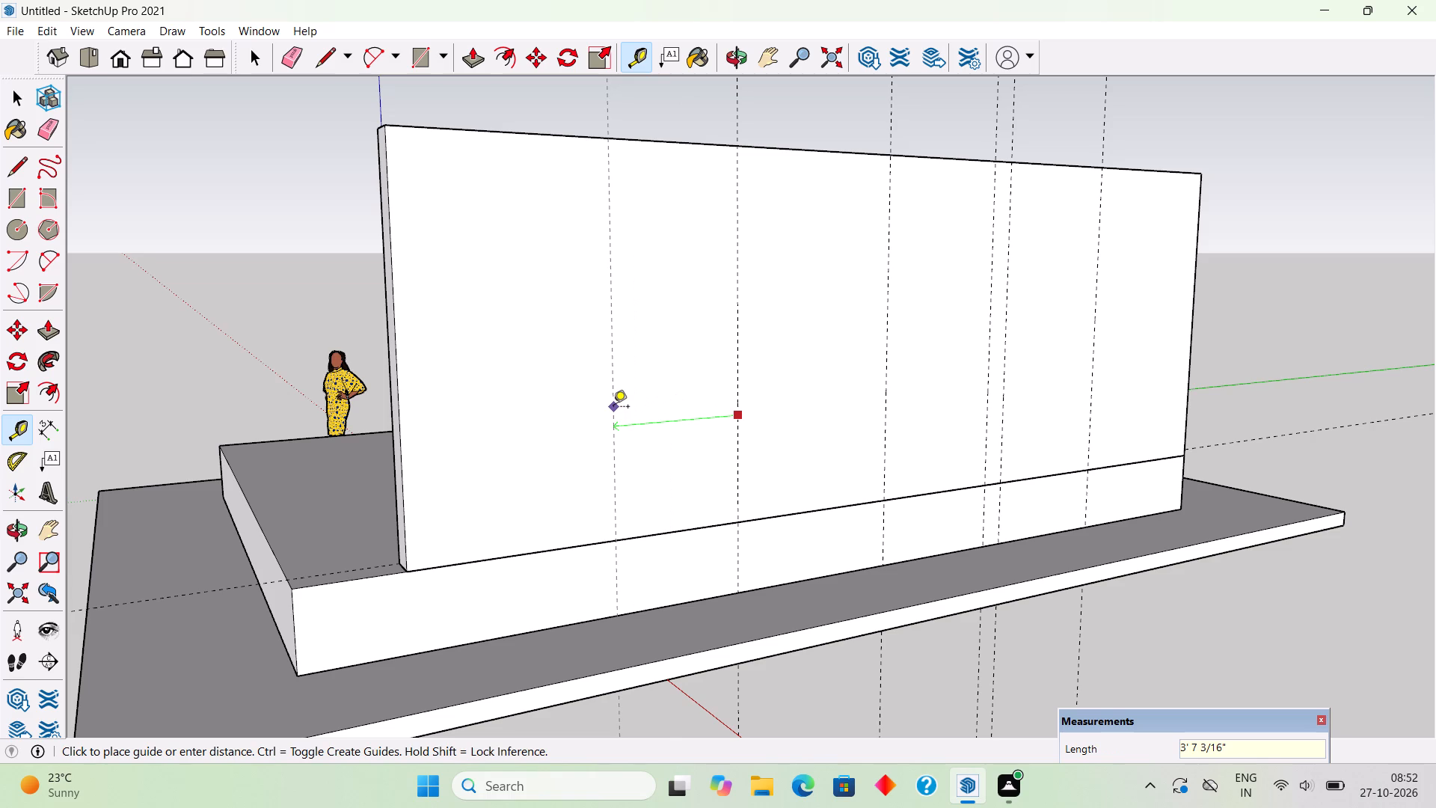
{"action": "type", "text": "5'"}
{"action": "key", "text": "Return"}
{"action": "key", "text": "space"}
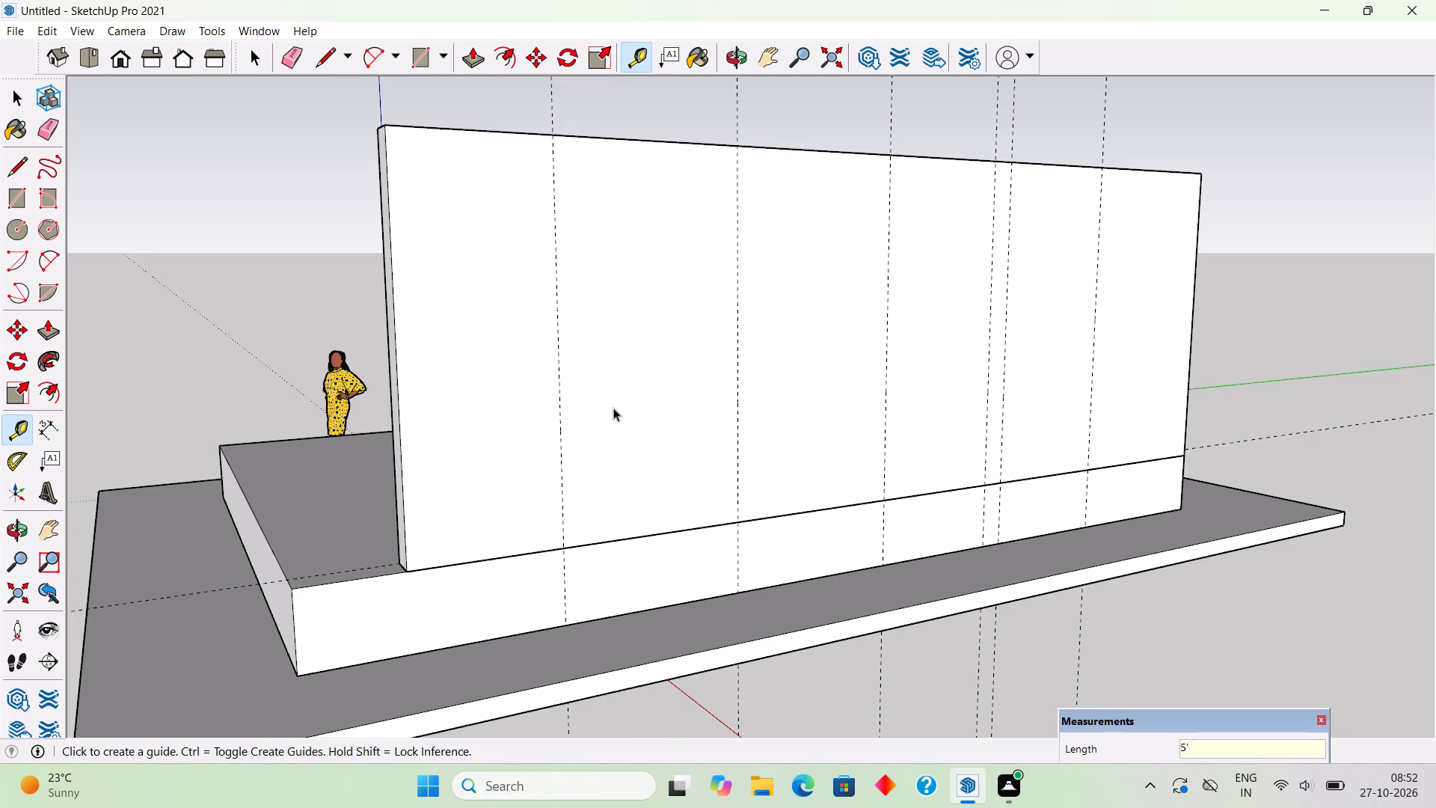
Place a horizontal guide on the wall's front face, 2' above the wall's bottom edge.
{"action": "middle_click_drag", "start_coordinate": [559, 565], "coordinate": [369, 535]}
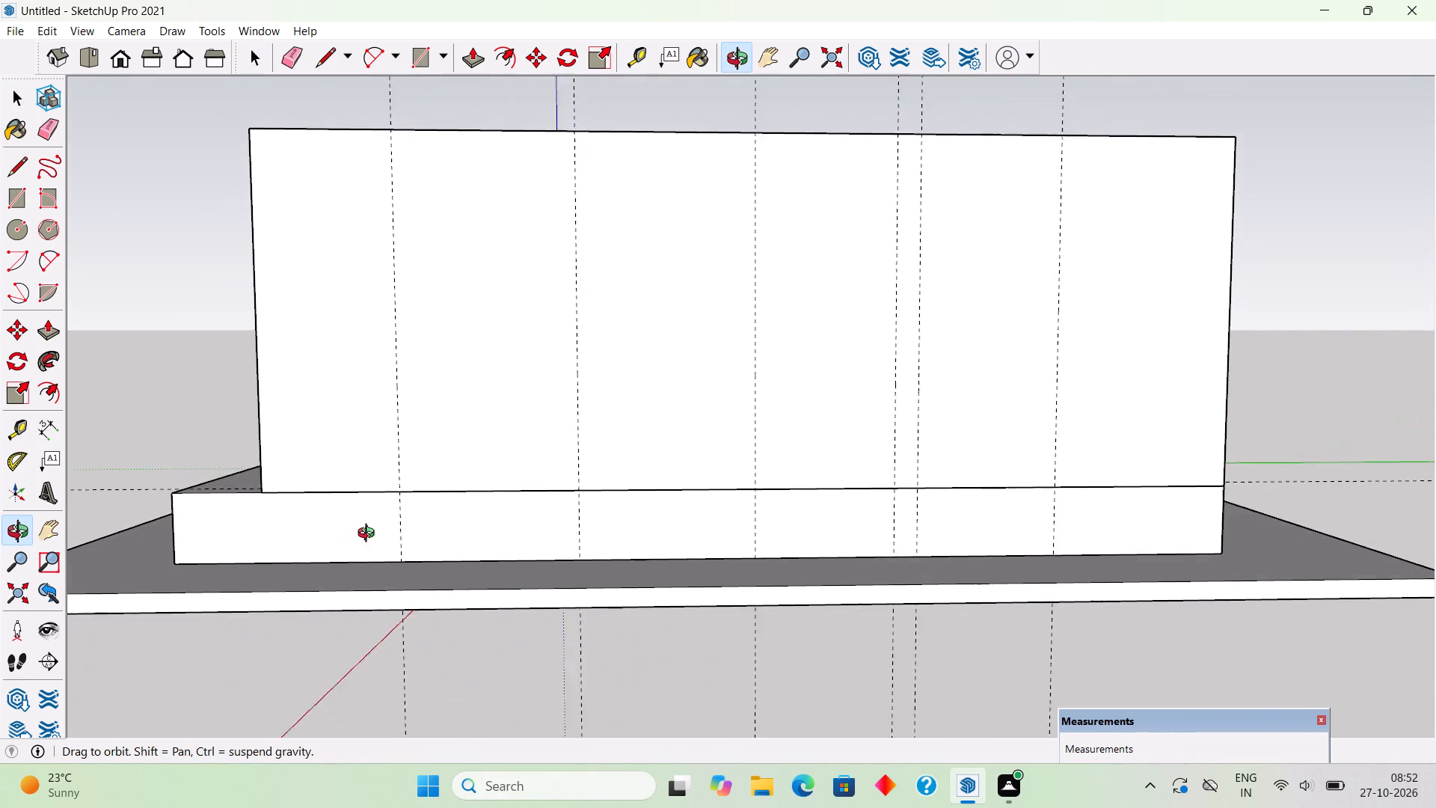
{"action": "middle_click_drag", "start_coordinate": [369, 535], "coordinate": [417, 555]}
{"action": "key", "text": "t"}
{"action": "left_click", "coordinate": [527, 512]}
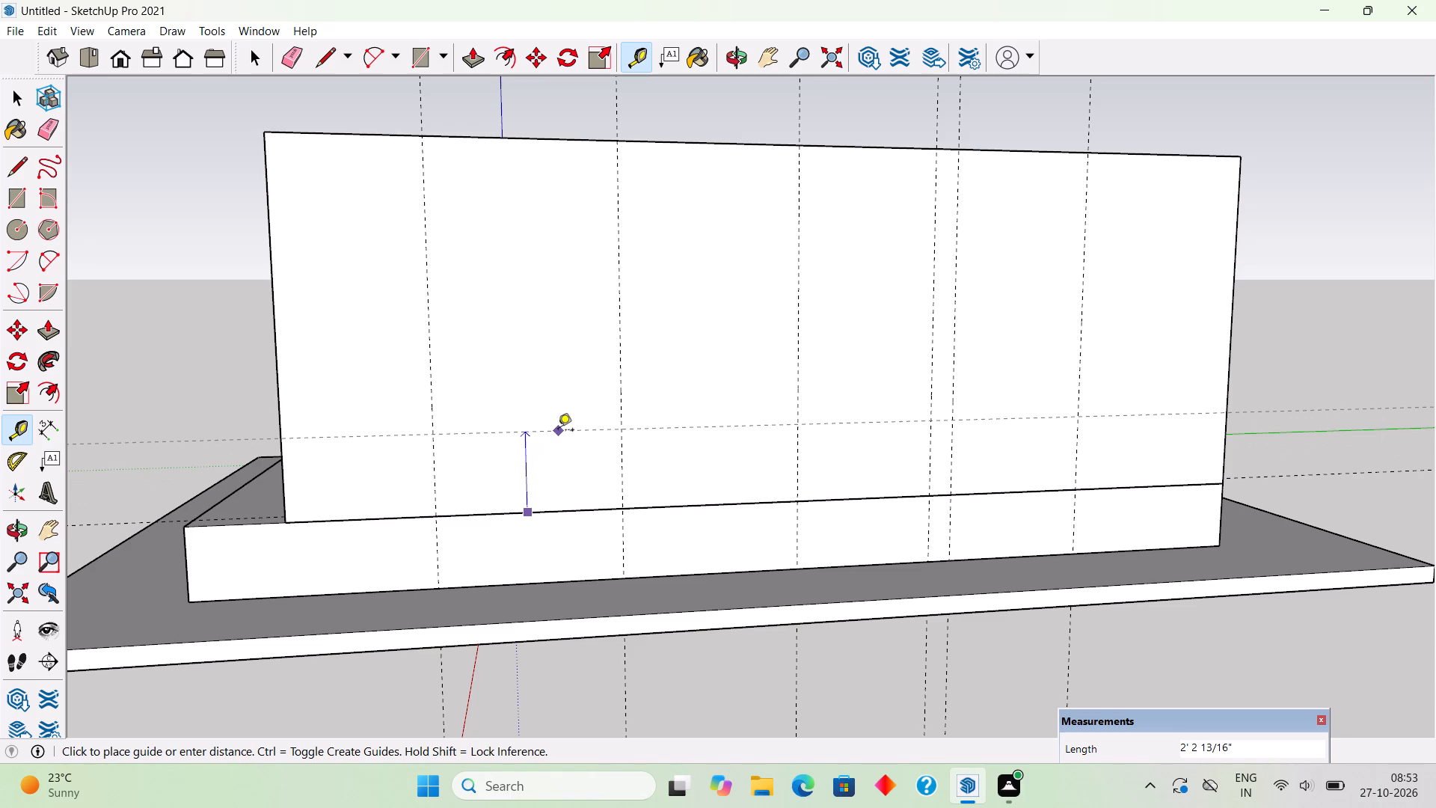
{"action": "type", "text": "2'"}
{"action": "key", "text": "Return"}
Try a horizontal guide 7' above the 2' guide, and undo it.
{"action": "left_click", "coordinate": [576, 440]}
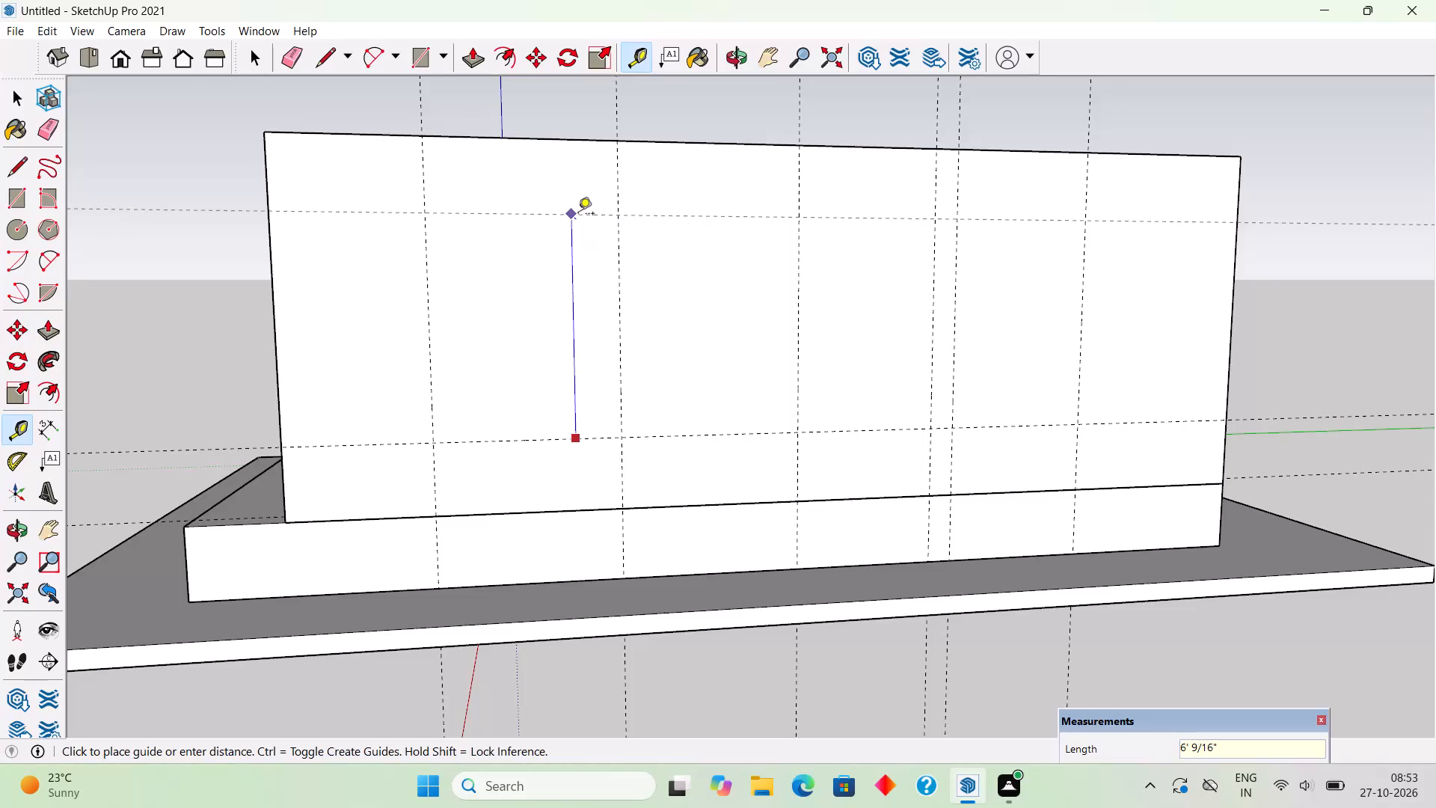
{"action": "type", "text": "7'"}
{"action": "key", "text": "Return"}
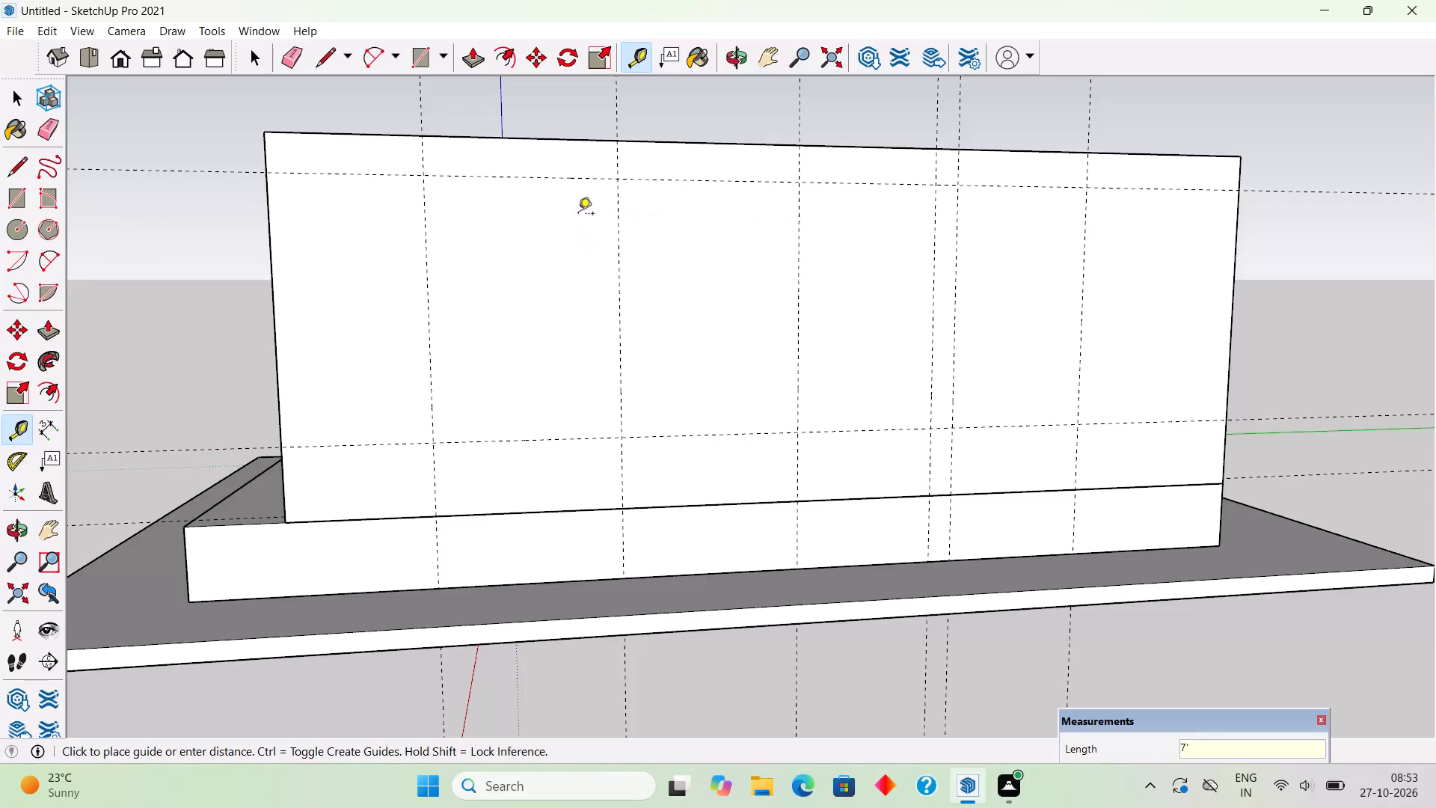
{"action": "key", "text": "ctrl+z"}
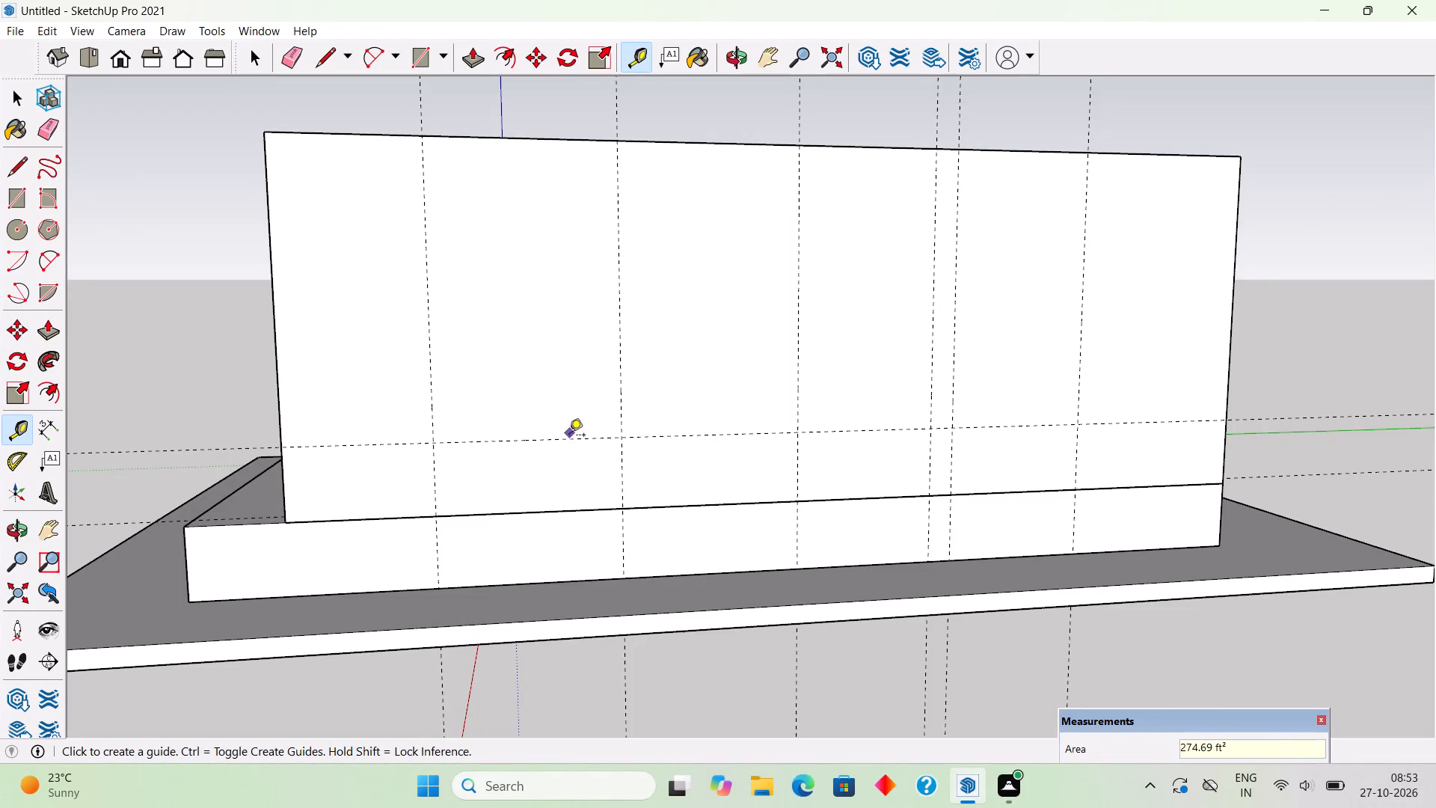
Place a horizontal guide 7' above the 2' guide on the wall's front face.
{"action": "left_click", "coordinate": [569, 436]}
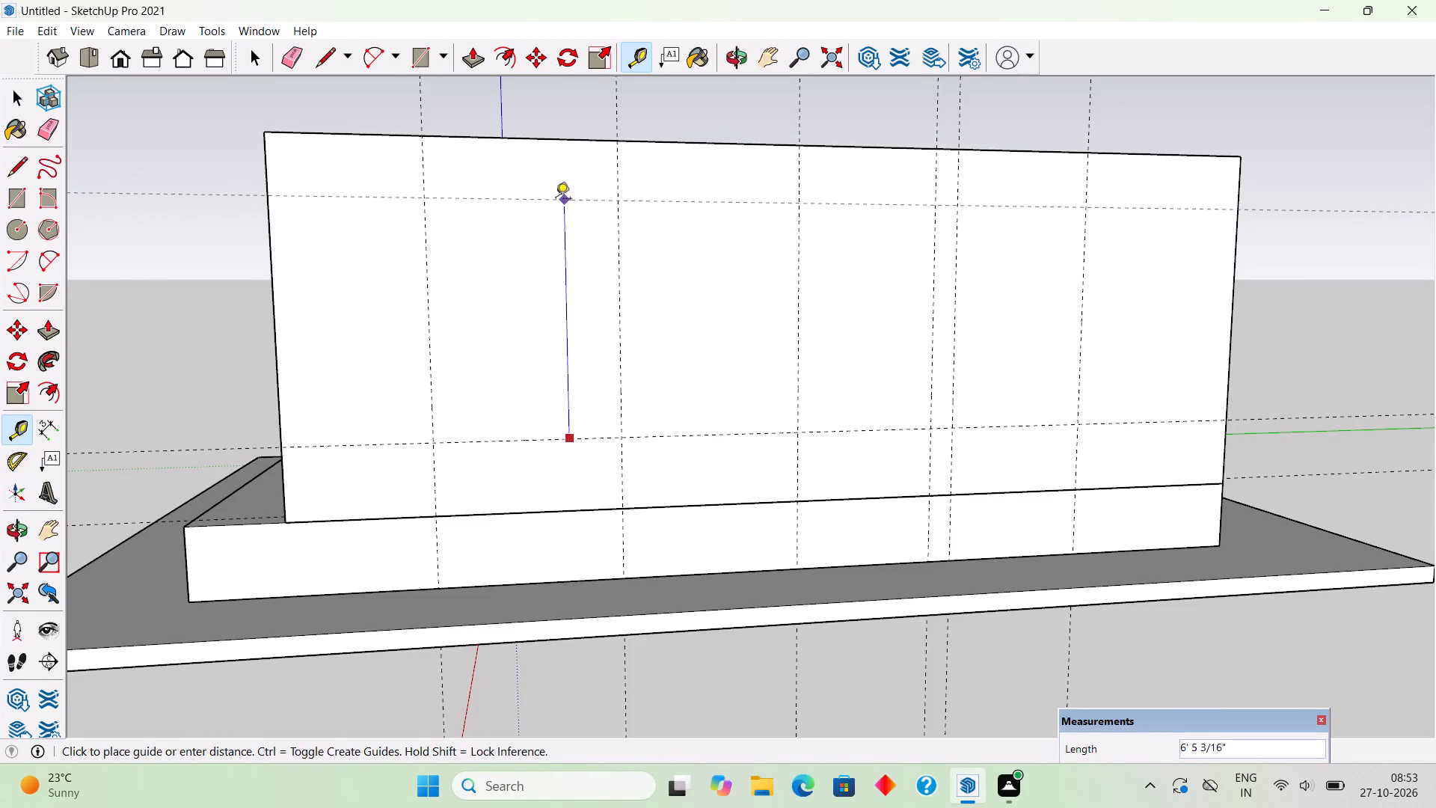
{"action": "type", "text": "7'"}
{"action": "key", "text": "Return"}
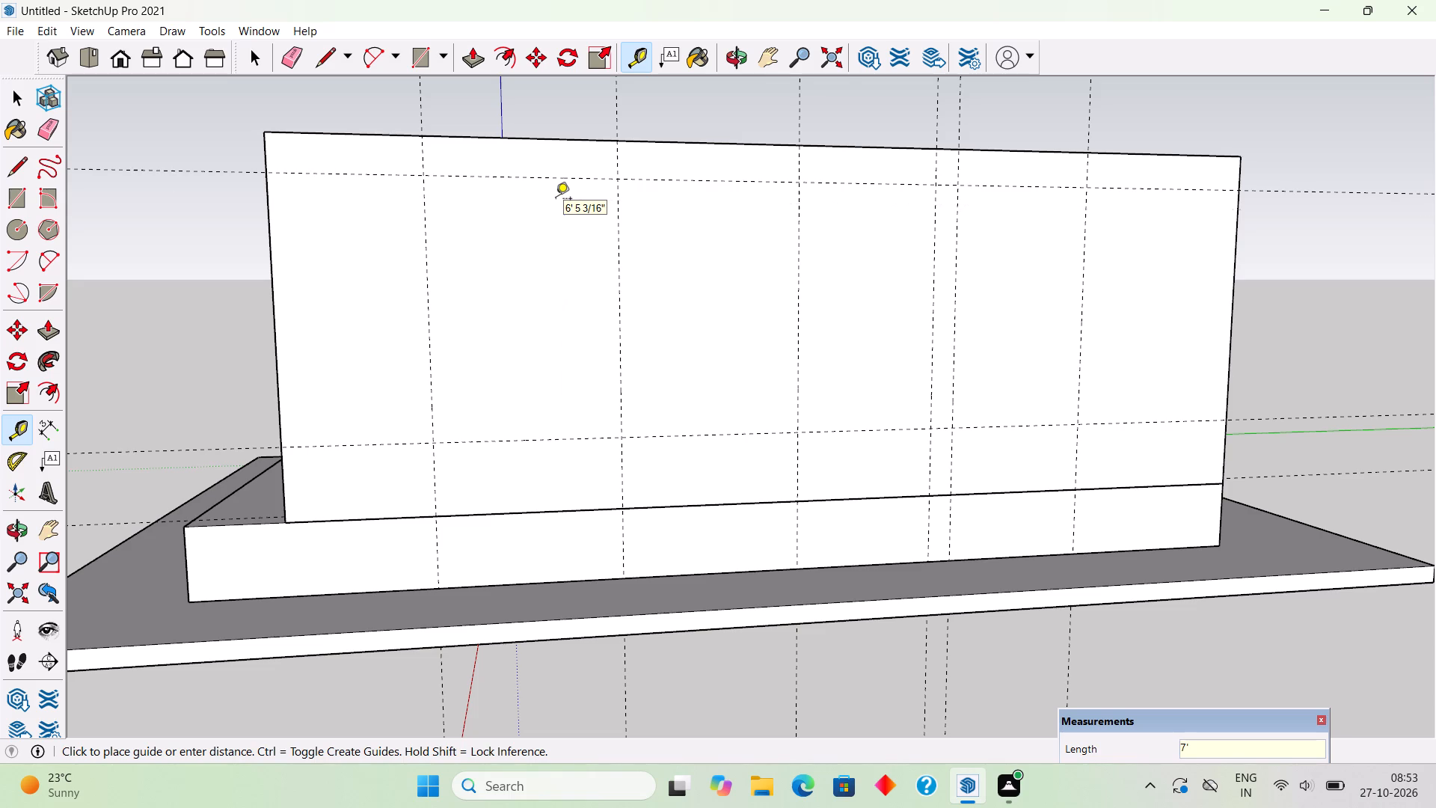
{"action": "key", "text": "space"}
{"action": "key", "text": "space"}
Open the wall group and extend its top face upward by 1'.
{"action": "scroll", "coordinate": [503, 267], "scroll_direction": "down", "scroll_amount": 1}
{"action": "middle_click_drag", "start_coordinate": [517, 294], "coordinate": [664, 322]}
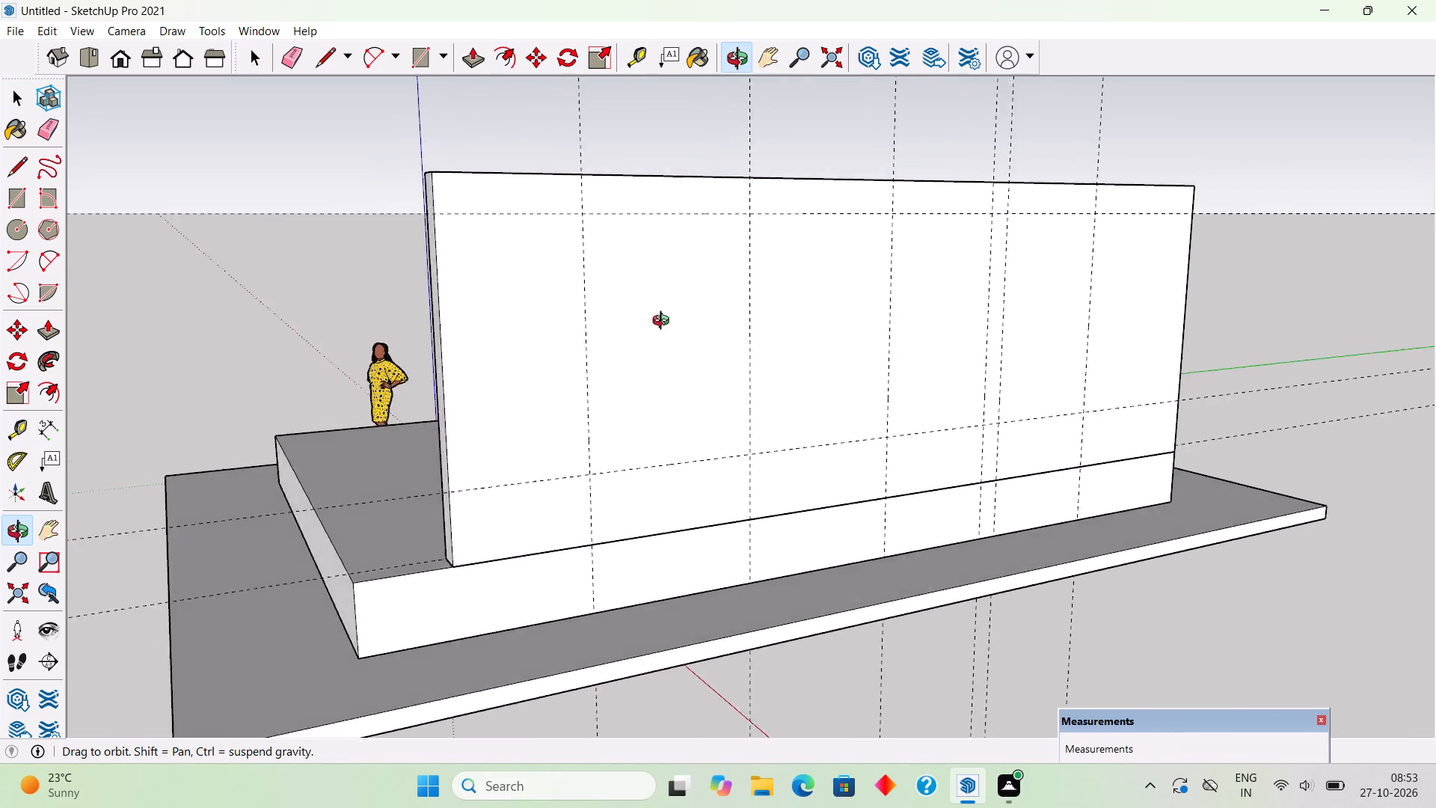
{"action": "middle_click_drag", "start_coordinate": [664, 322], "coordinate": [678, 437]}
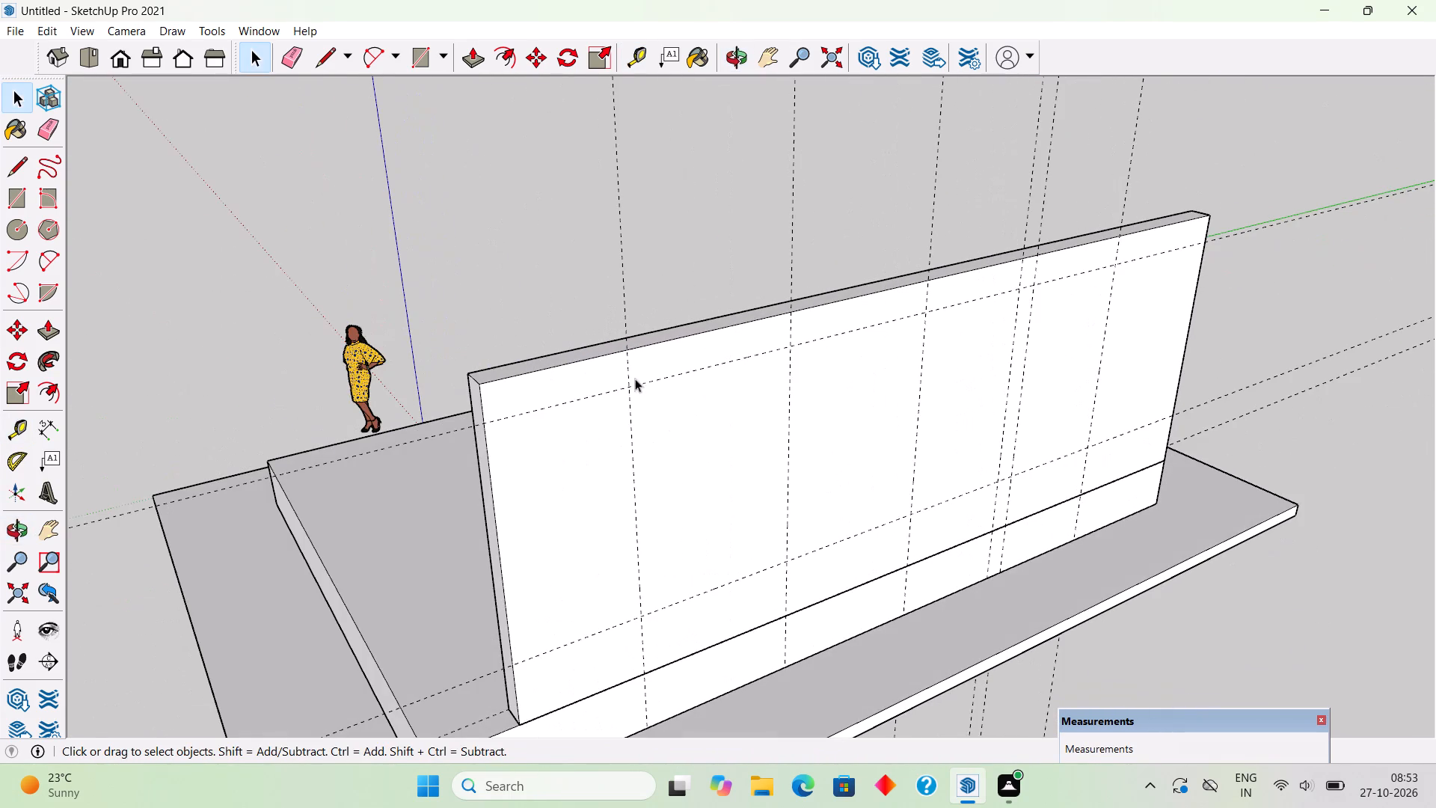
{"action": "triple_click", "coordinate": [594, 359]}
{"action": "key", "text": "p"}
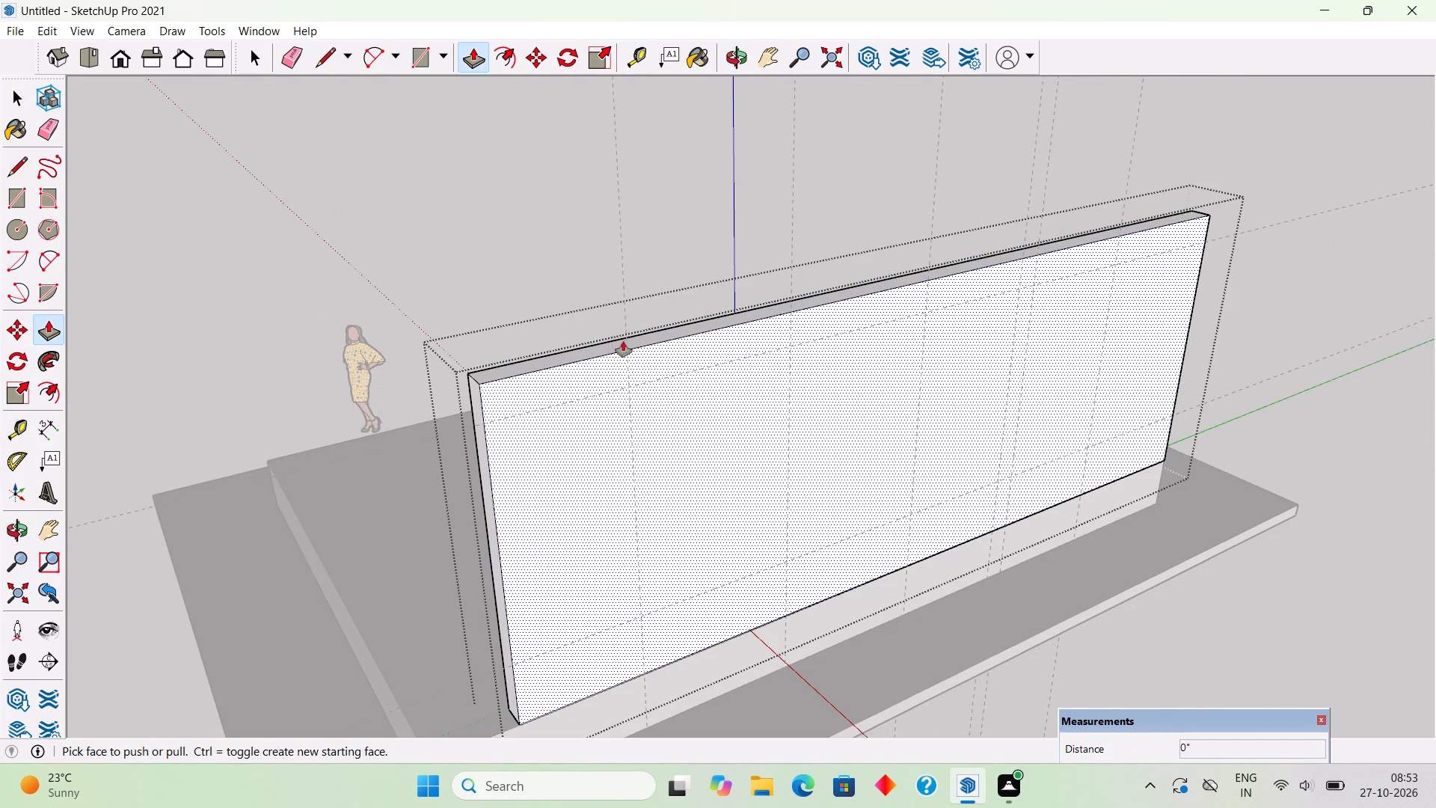
{"action": "left_click", "coordinate": [624, 341]}
{"action": "type", "text": "1'"}
{"action": "key", "text": "Return"}
{"action": "key", "text": "space"}
{"action": "left_click", "coordinate": [657, 176]}
Inside the wall group, draw two 7' by 4' rectangles between the guides on either side of the 8" strip.
{"action": "middle_click_drag", "start_coordinate": [852, 465], "coordinate": [751, 340]}
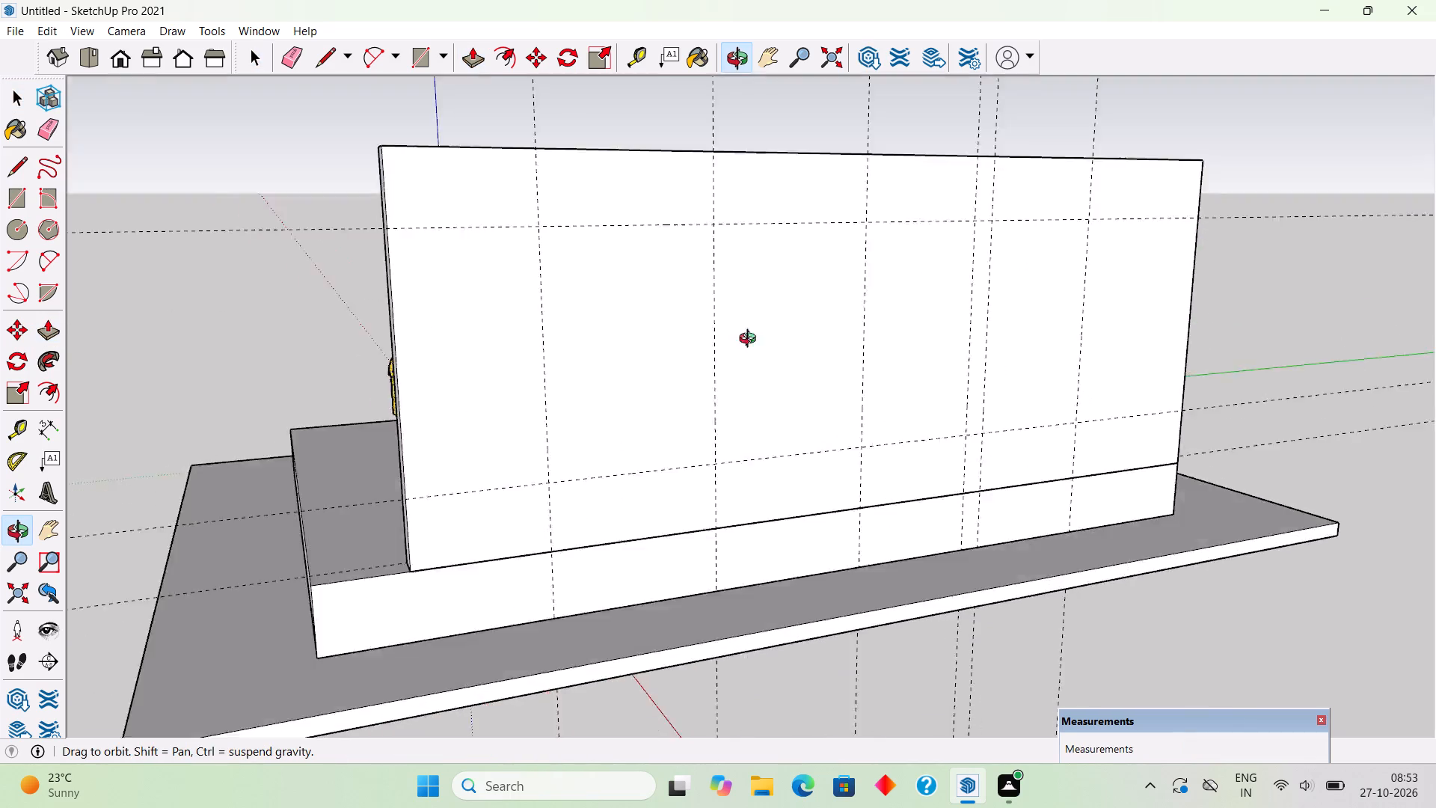
{"action": "middle_click_drag", "start_coordinate": [751, 340], "coordinate": [717, 305]}
{"action": "scroll", "coordinate": [717, 305], "scroll_direction": "down", "scroll_amount": 6}
{"action": "scroll", "coordinate": [641, 203], "scroll_direction": "up", "scroll_amount": 3}
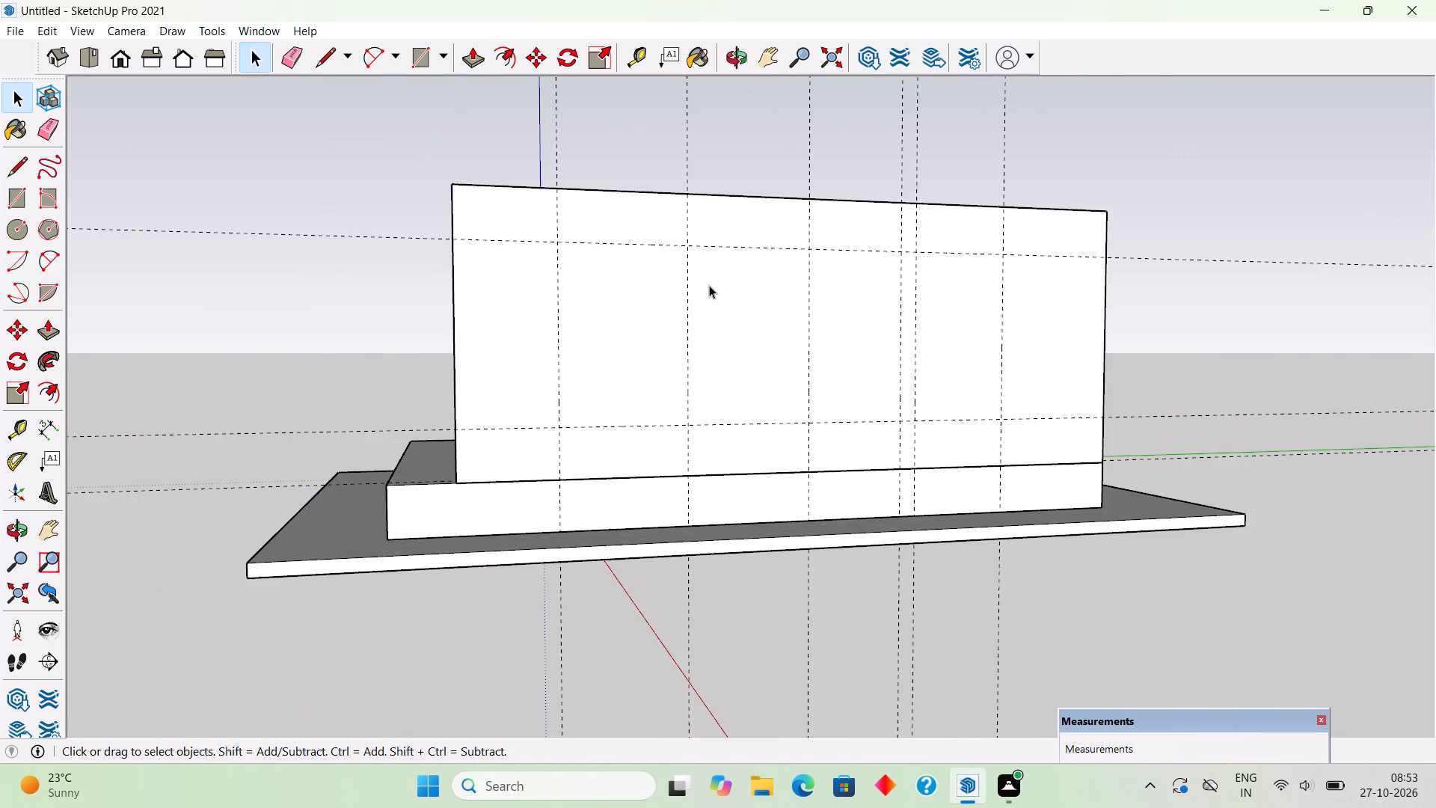
{"action": "scroll", "coordinate": [711, 287], "scroll_direction": "up", "scroll_amount": 3}
{"action": "middle_click_drag", "start_coordinate": [714, 288], "coordinate": [664, 308]}
{"action": "triple_click", "coordinate": [648, 303]}
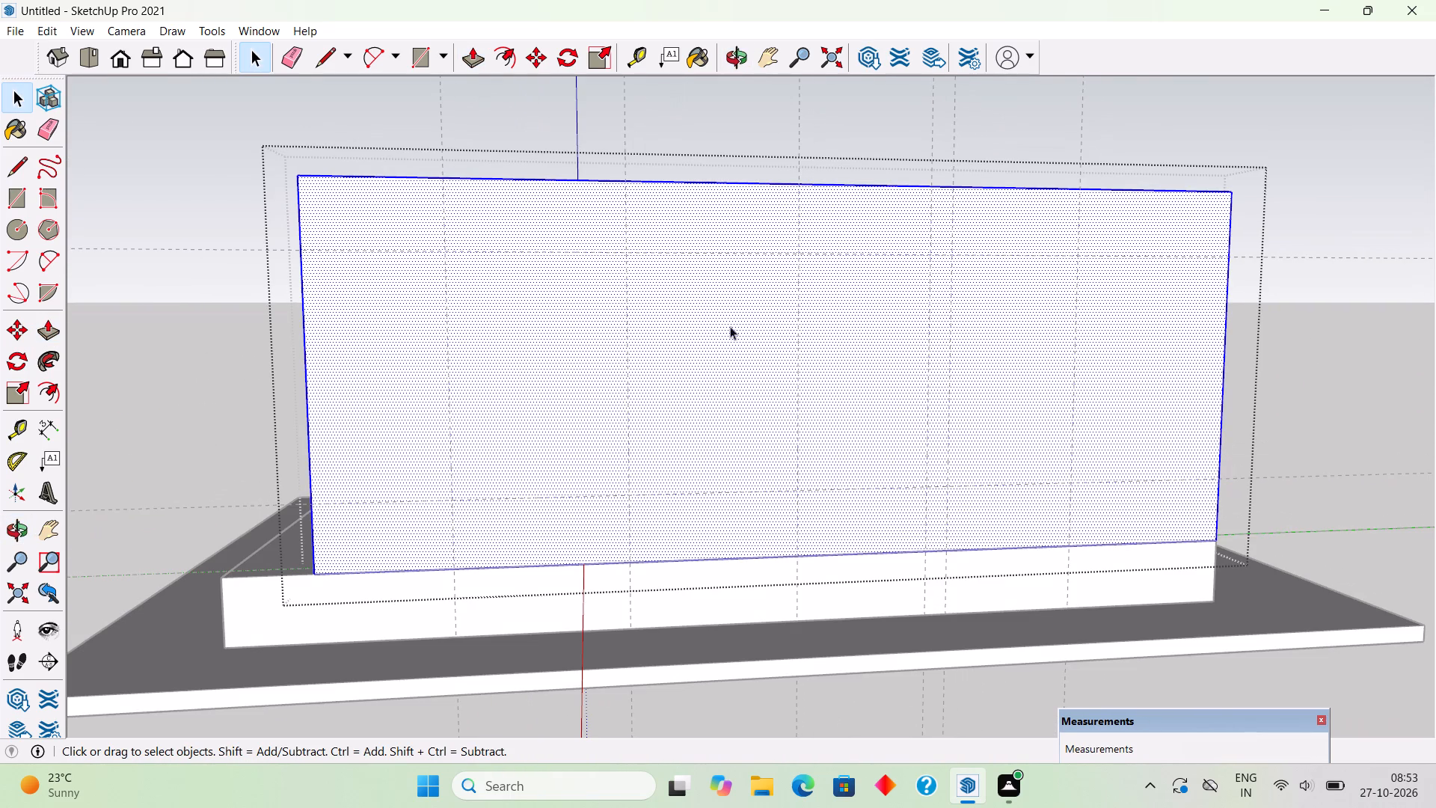
{"action": "middle_click_drag", "start_coordinate": [983, 414], "coordinate": [1028, 400]}
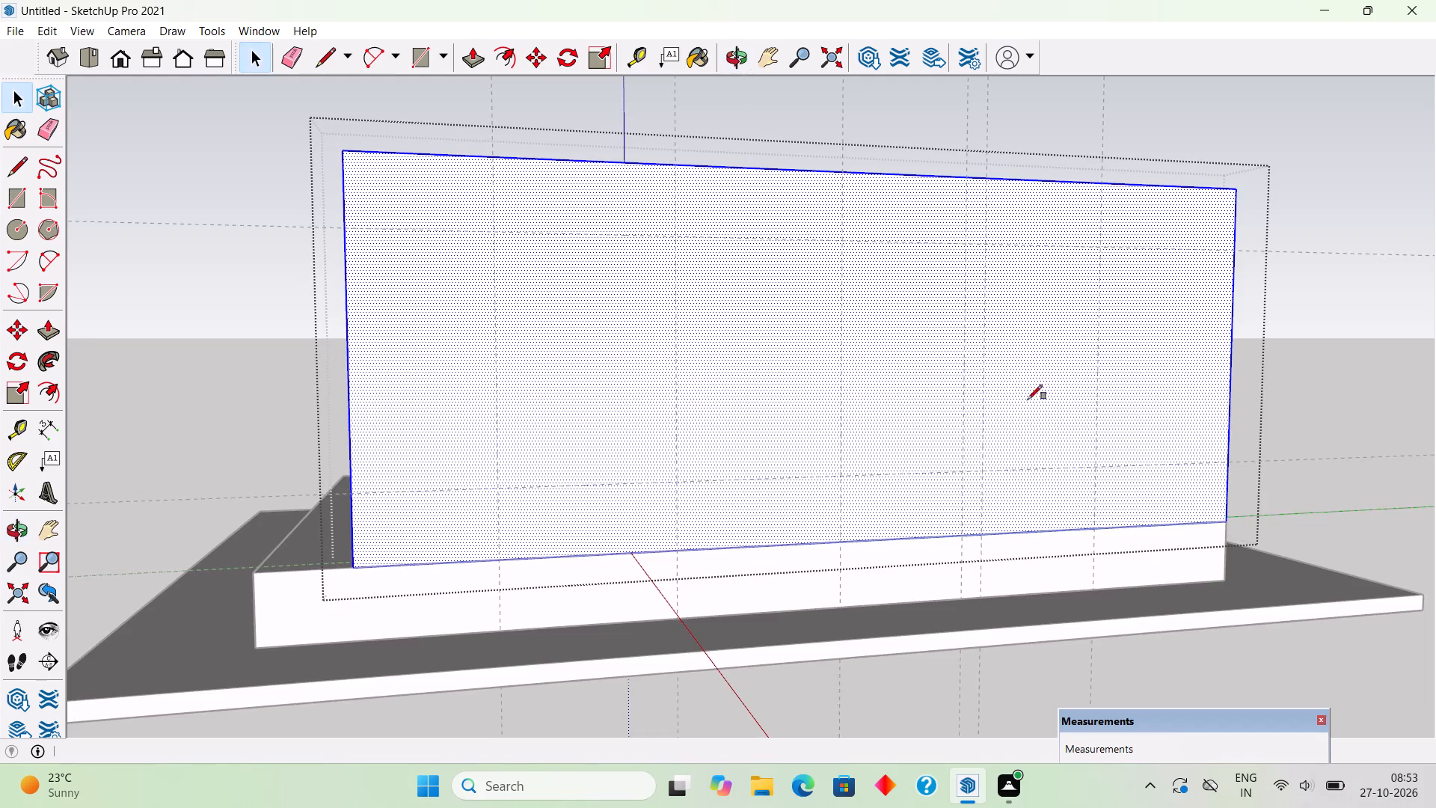
{"action": "key", "text": "r"}
{"action": "left_click", "coordinate": [845, 239]}
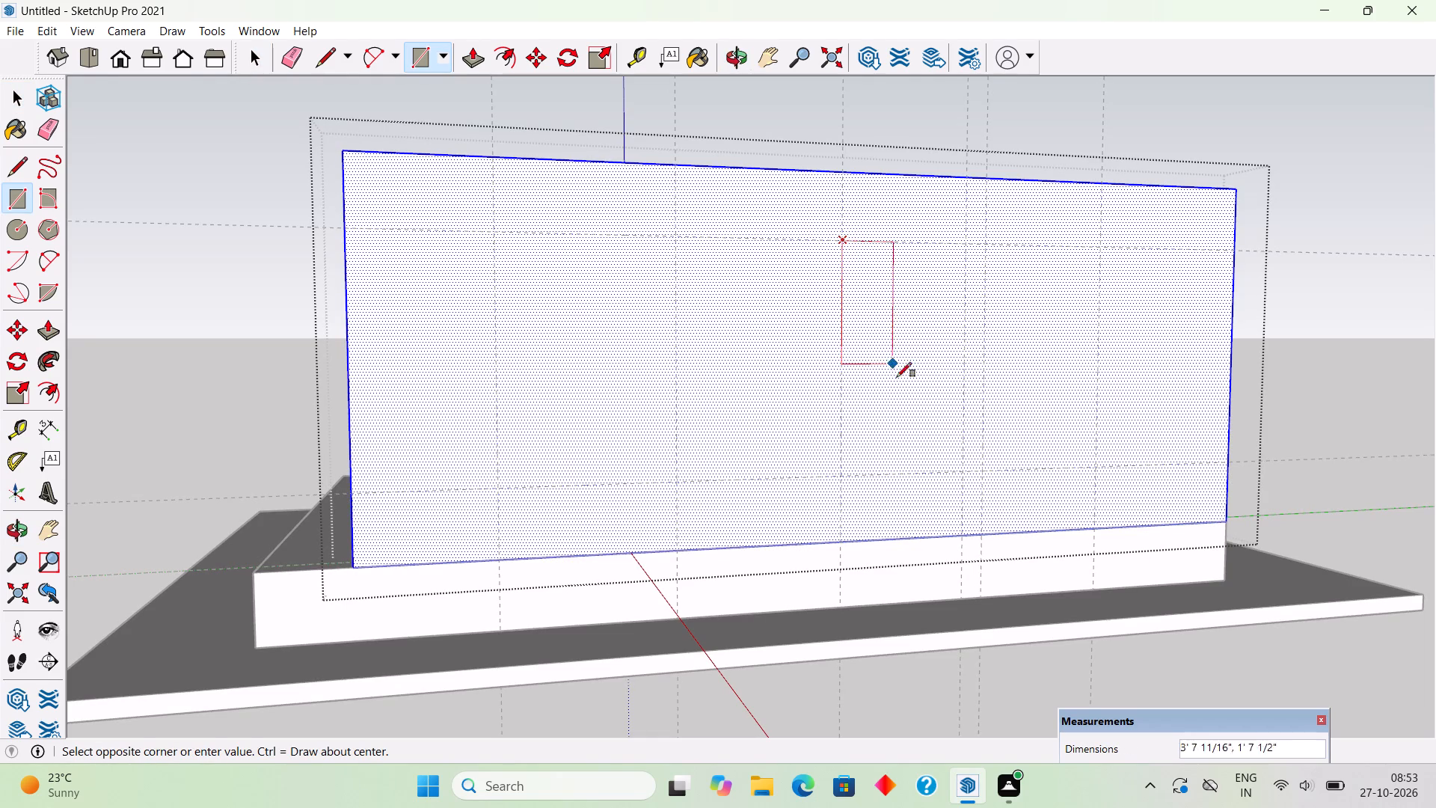
{"action": "left_click", "coordinate": [961, 468]}
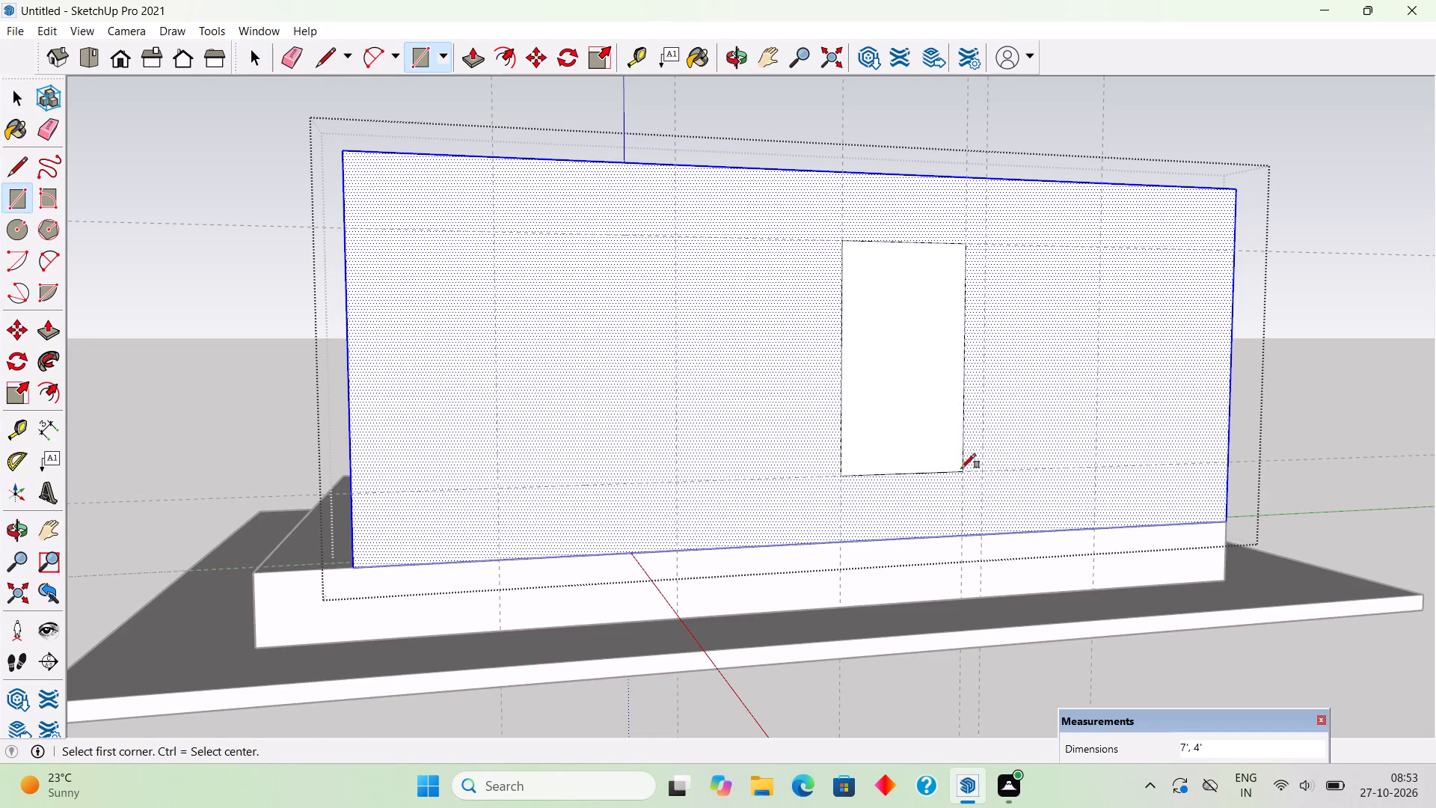
{"action": "left_click", "coordinate": [983, 245]}
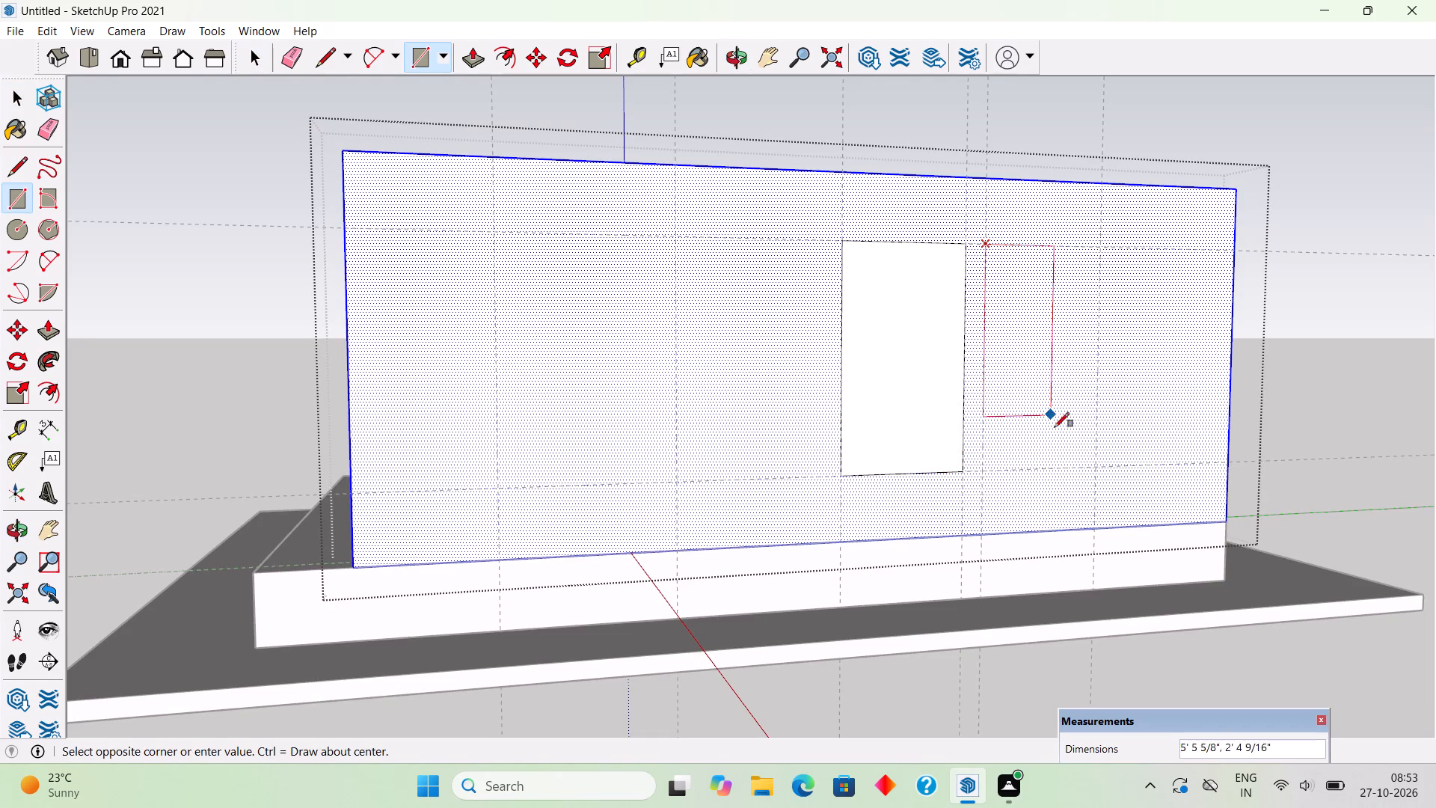
{"action": "left_click", "coordinate": [1095, 467]}
{"action": "key", "text": "space"}
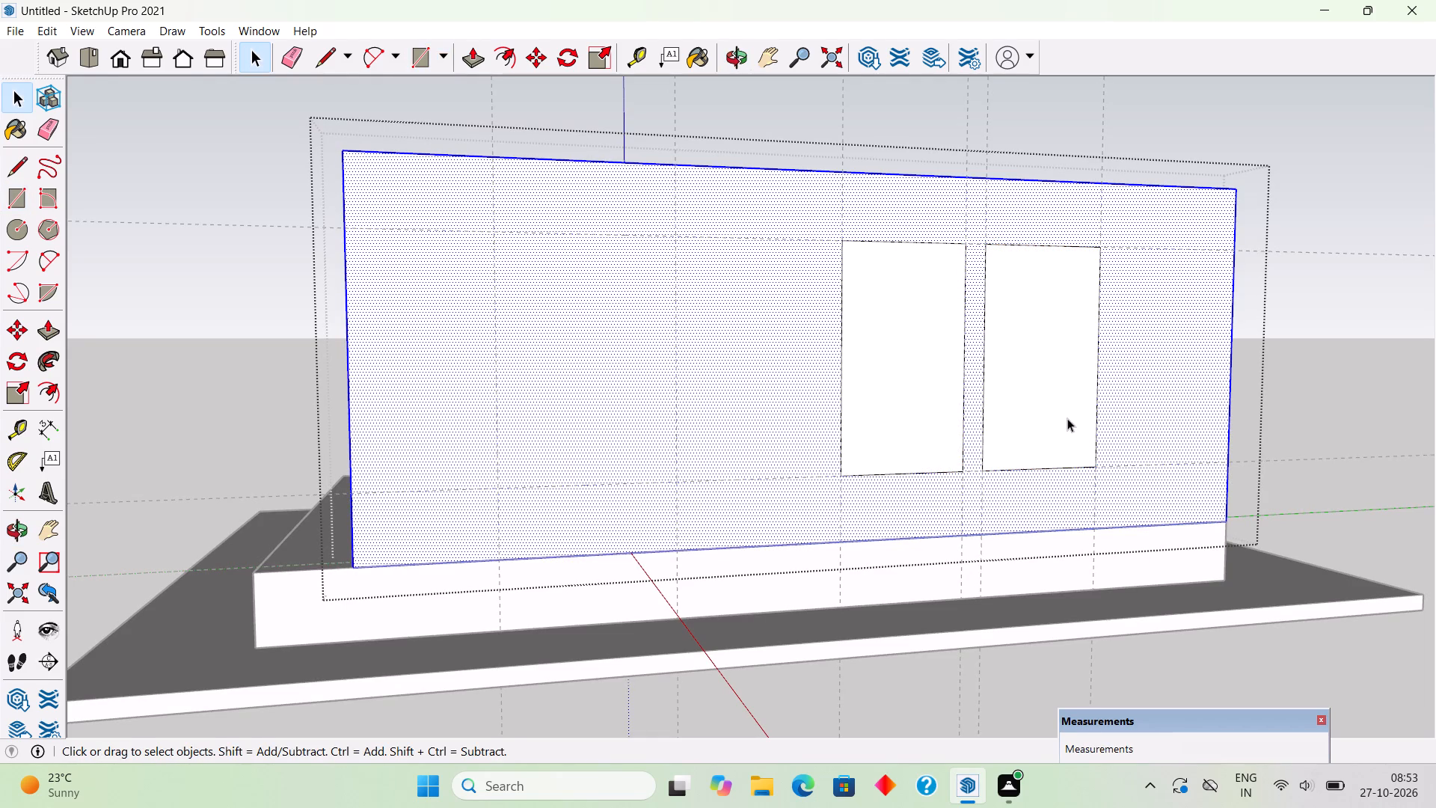
Push both 7' by 4' rectangles 9" through the wall to cut two openings.
{"action": "key", "text": "p"}
{"action": "left_click_drag", "start_coordinate": [1062, 420], "coordinate": [1008, 316]}
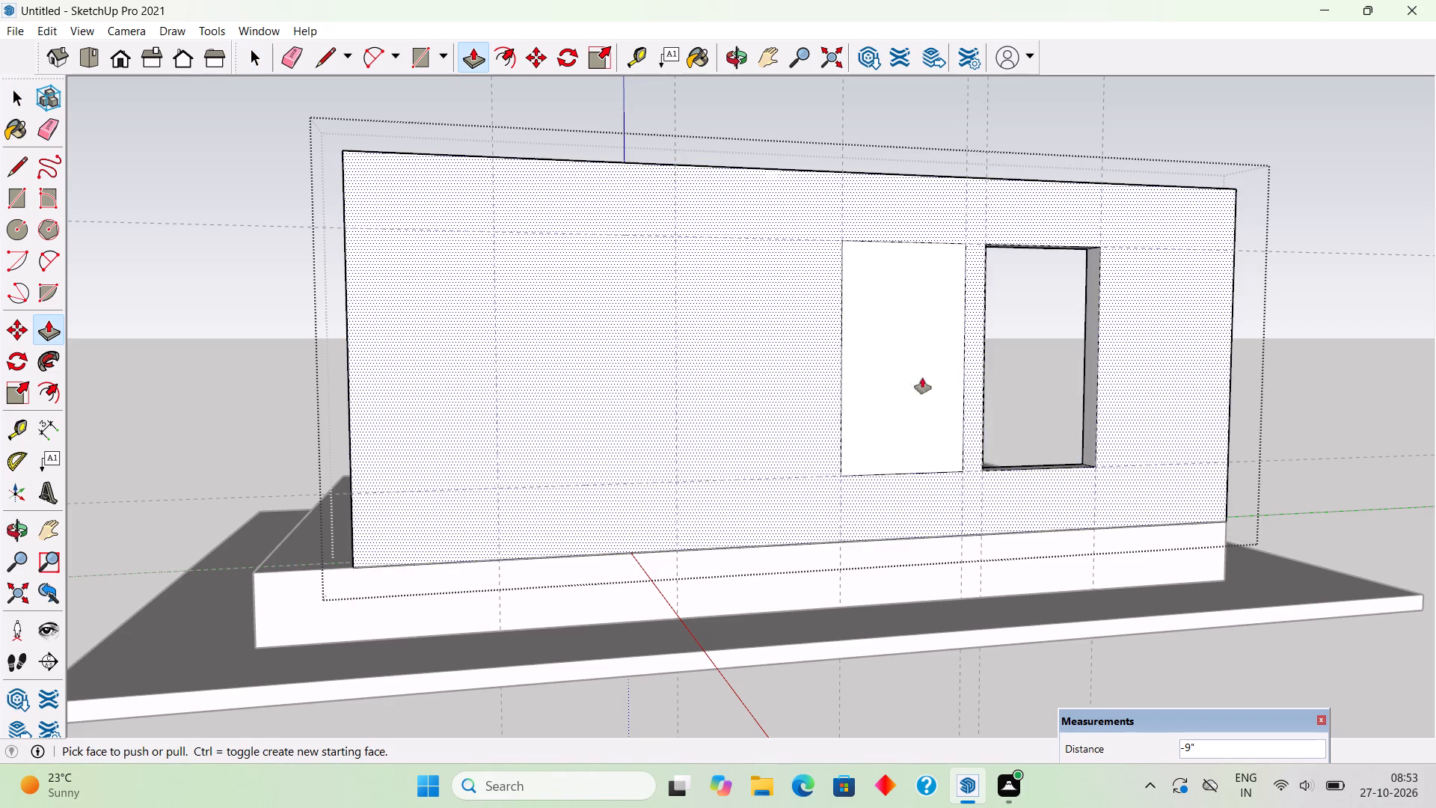
{"action": "left_click_drag", "start_coordinate": [897, 415], "coordinate": [881, 295]}
{"action": "key", "text": "space"}
Cut a 7' by 5' opening through the wall between the two guides nearest its extended end, and close the group.
{"action": "scroll", "coordinate": [883, 373], "scroll_direction": "down", "scroll_amount": 3}
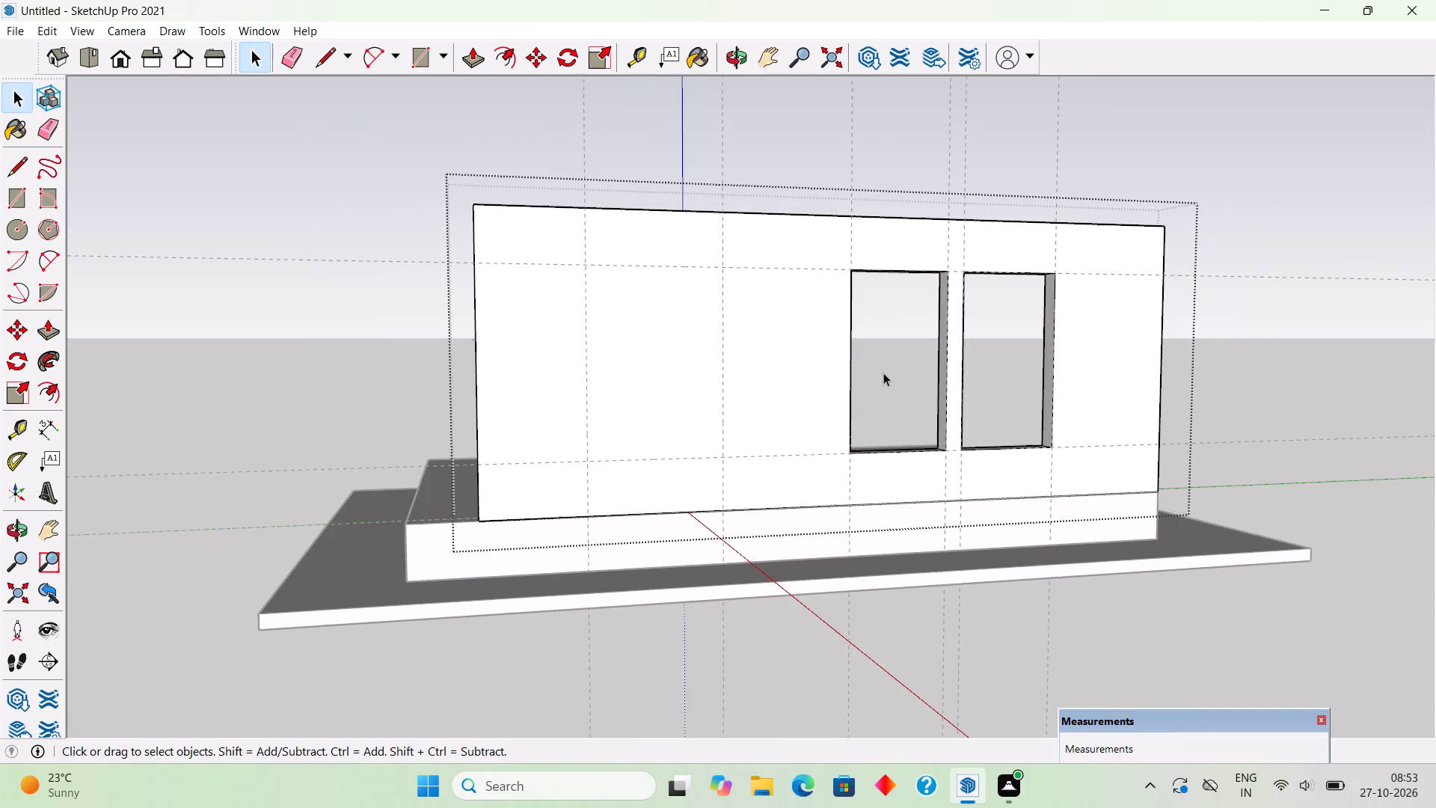
{"action": "key", "text": "r"}
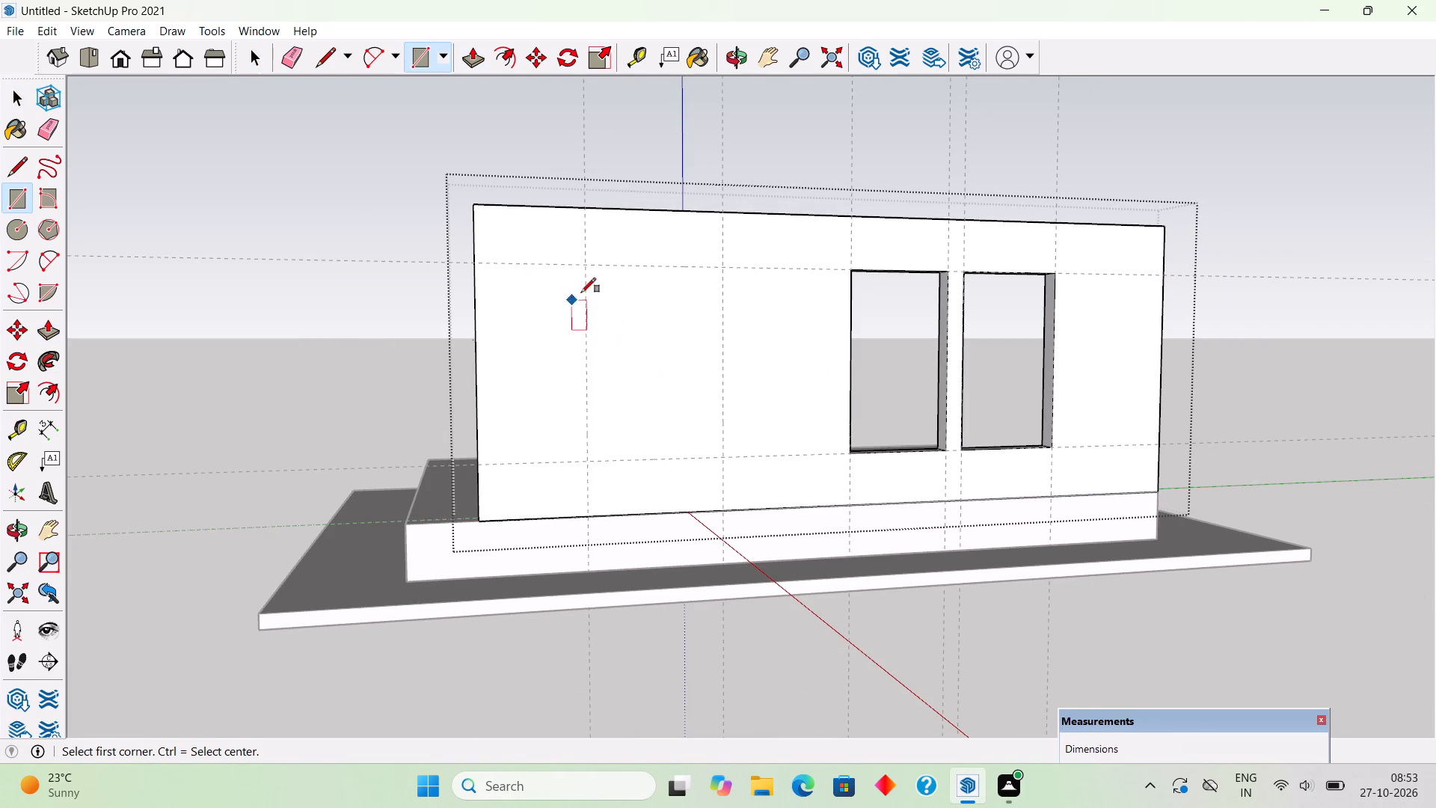
{"action": "left_click", "coordinate": [586, 264]}
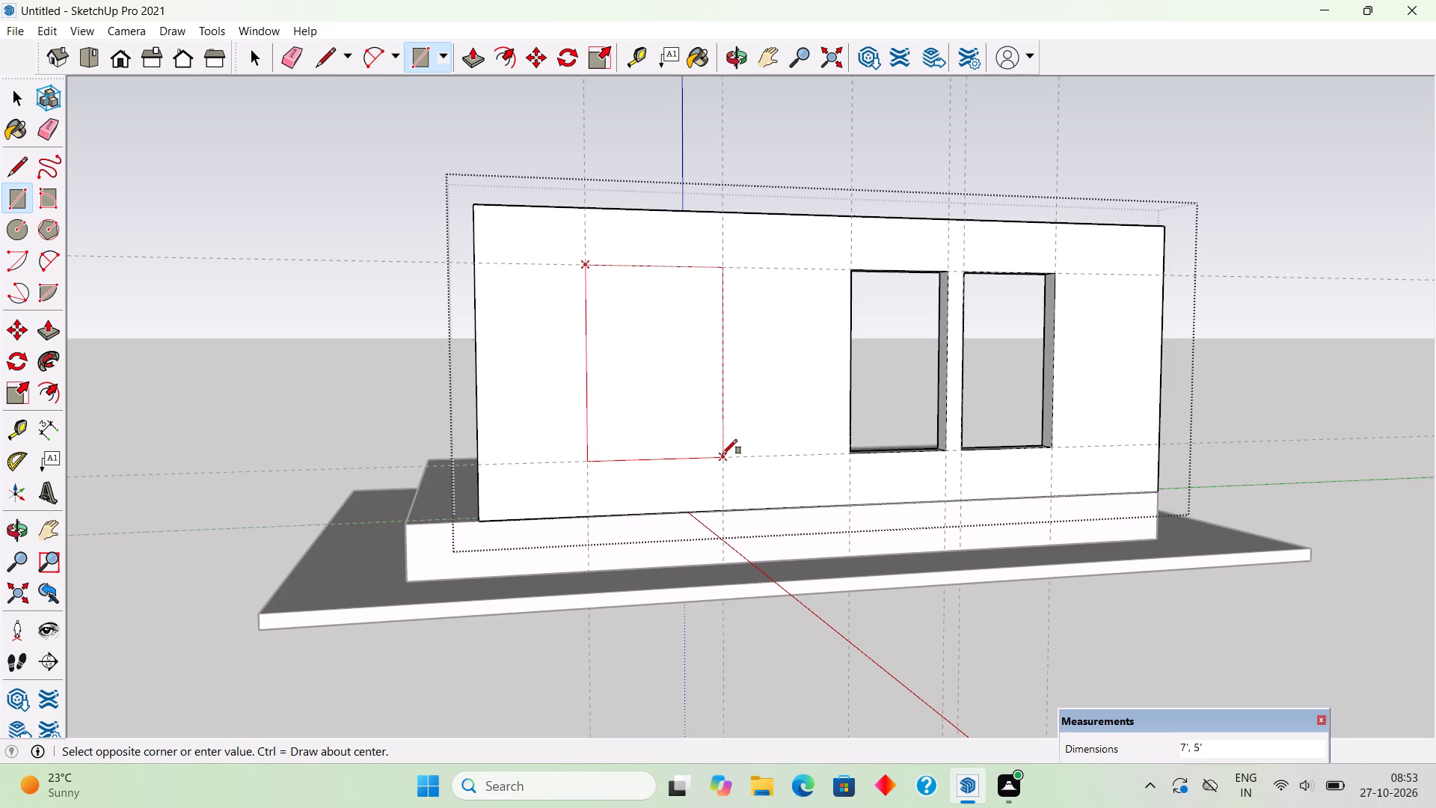
{"action": "left_click", "coordinate": [722, 454]}
{"action": "key", "text": "p"}
{"action": "left_click_drag", "start_coordinate": [674, 415], "coordinate": [627, 322]}
{"action": "key", "text": "space"}
{"action": "scroll", "coordinate": [684, 496], "scroll_direction": "down", "scroll_amount": 3}
{"action": "scroll", "coordinate": [684, 496], "scroll_direction": "up", "scroll_amount": 1}
{"action": "left_click", "coordinate": [194, 343]}
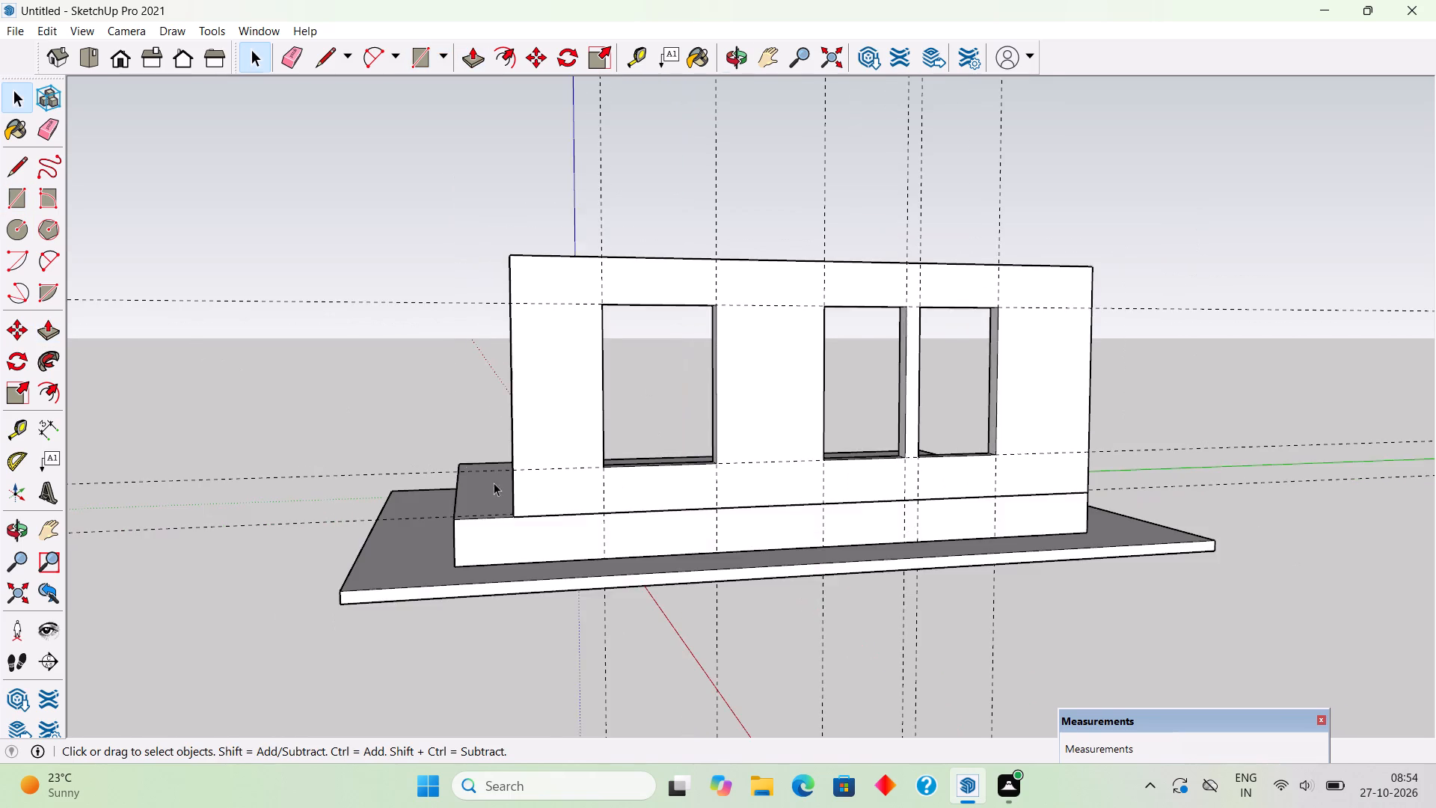
Examine the wall and its three openings from several angles.
{"action": "middle_click_drag", "start_coordinate": [503, 488], "coordinate": [808, 449]}
{"action": "scroll", "coordinate": [808, 449], "scroll_direction": "up", "scroll_amount": 1}
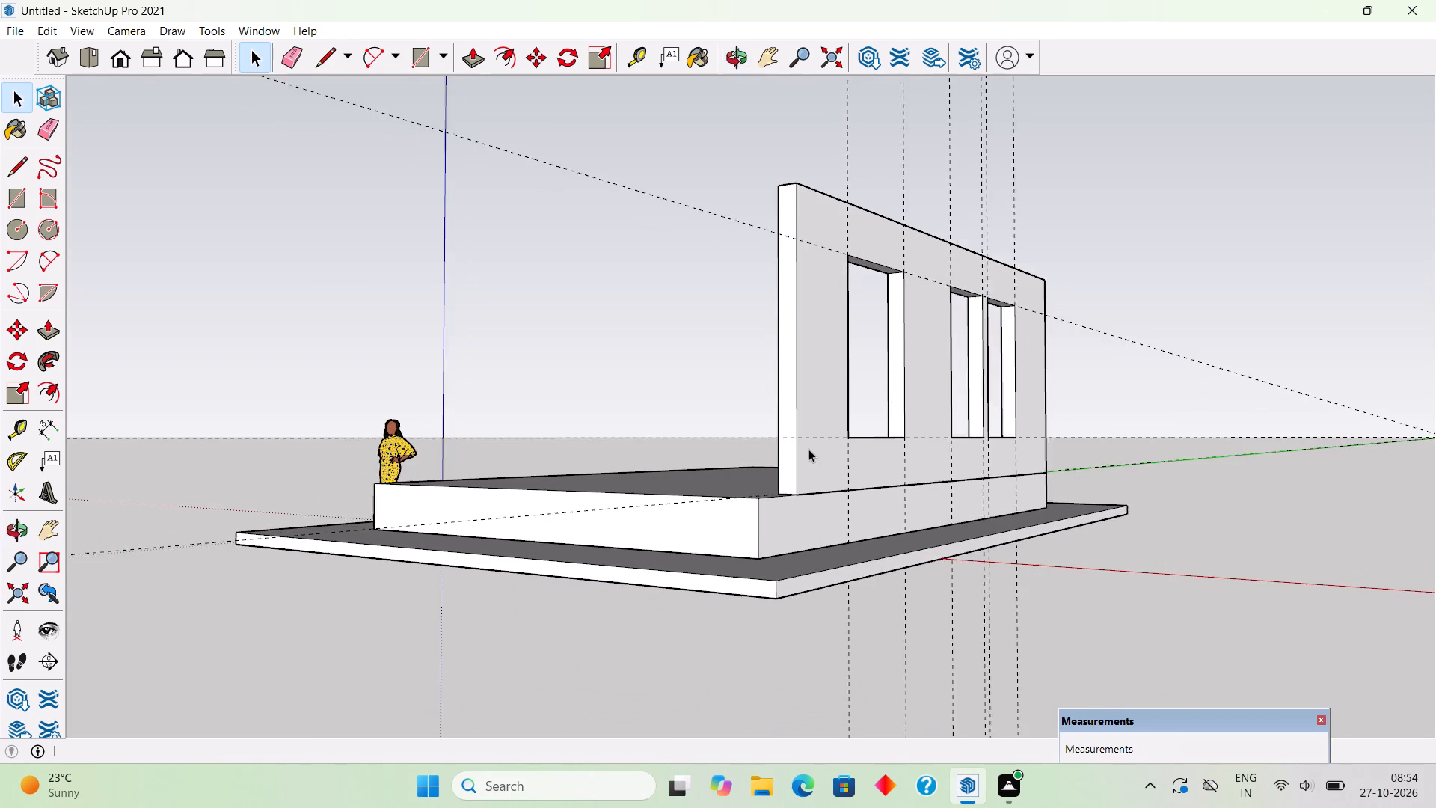
{"action": "scroll", "coordinate": [808, 449], "scroll_direction": "up", "scroll_amount": 1}
{"action": "middle_click_drag", "start_coordinate": [966, 358], "coordinate": [647, 409]}
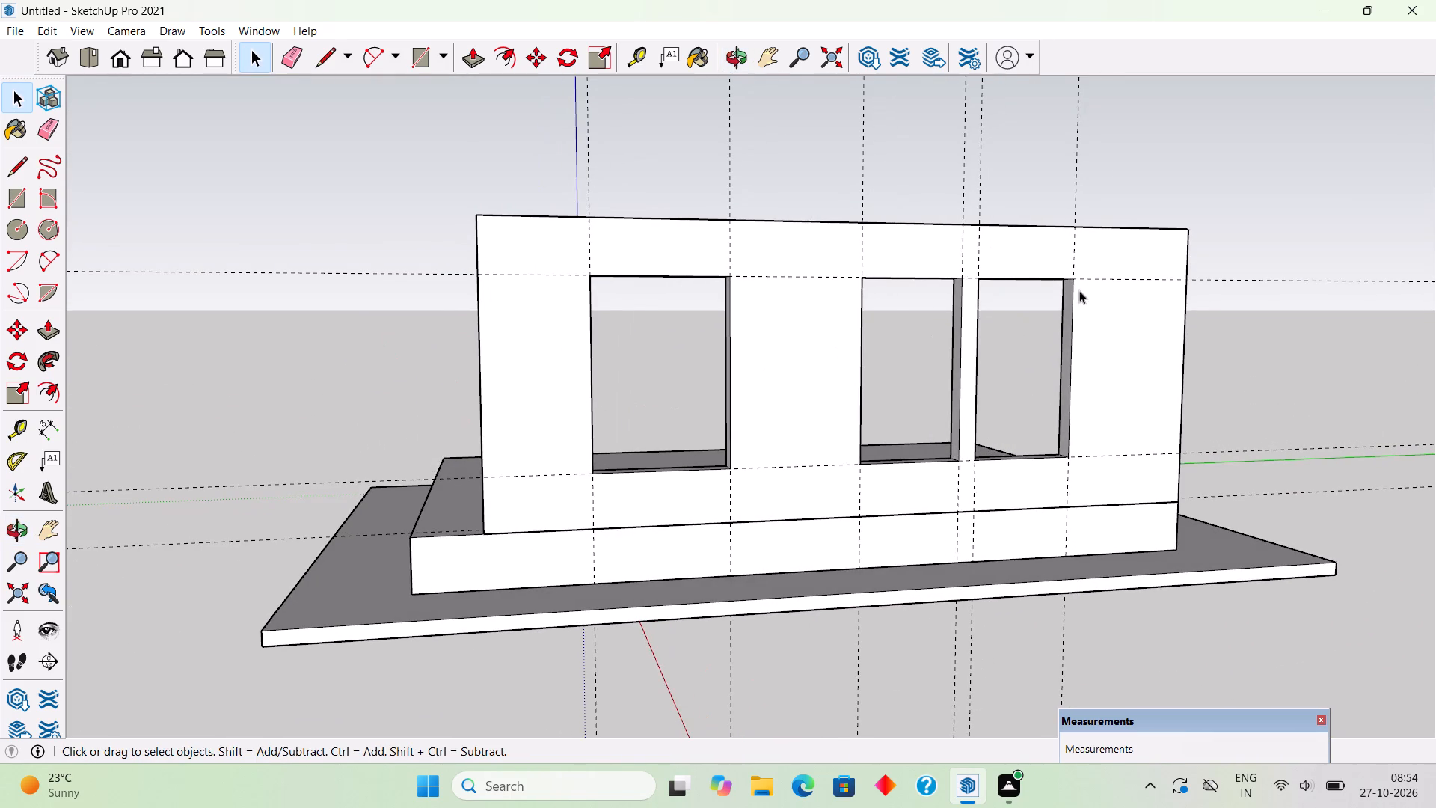
{"action": "scroll", "coordinate": [1131, 271], "scroll_direction": "up", "scroll_amount": 2}
{"action": "middle_click_drag", "start_coordinate": [1162, 425], "coordinate": [1203, 444]}
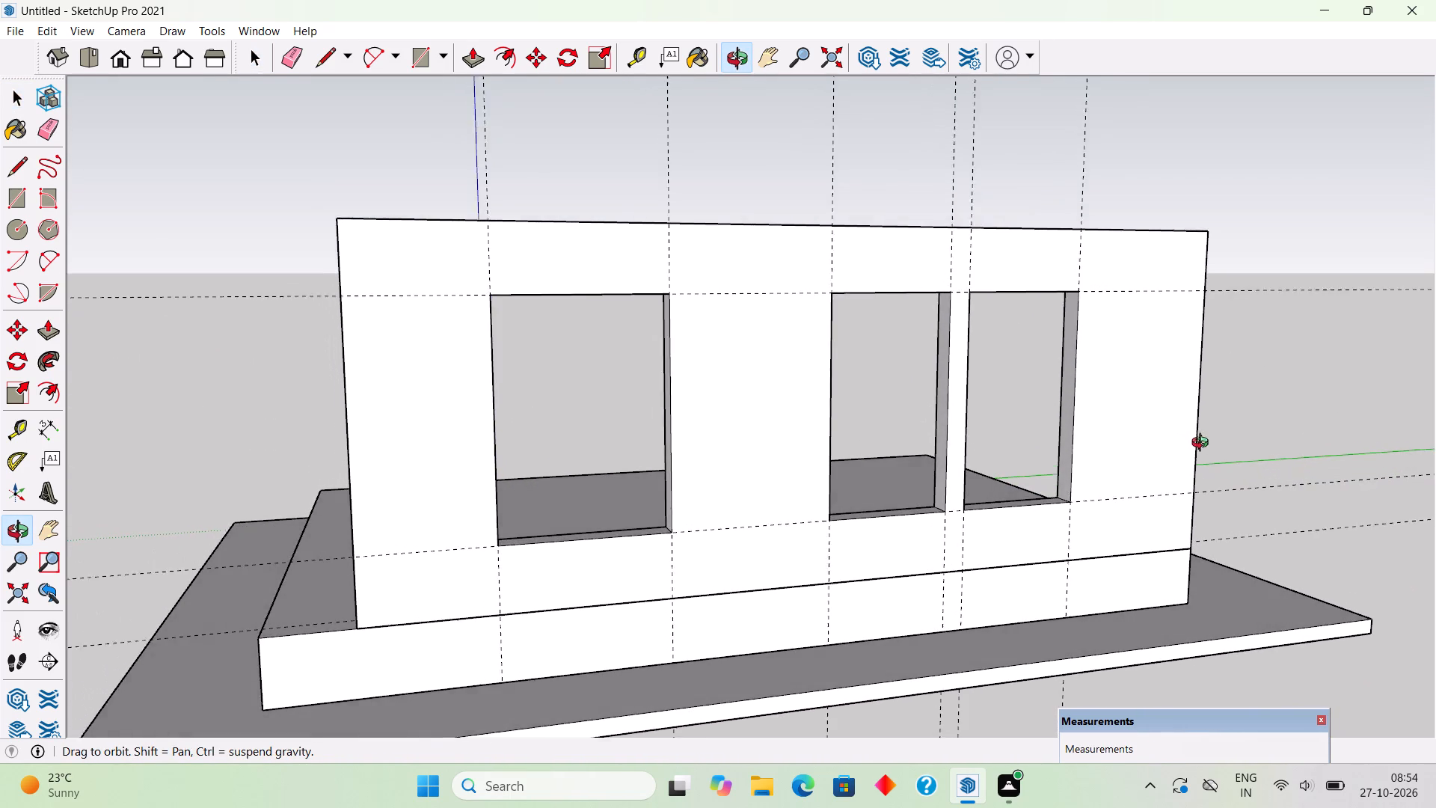
{"action": "middle_click_drag", "start_coordinate": [1203, 444], "coordinate": [1206, 444]}
{"action": "scroll", "coordinate": [1206, 444], "scroll_direction": "up", "scroll_amount": 2}
{"action": "middle_click_drag", "start_coordinate": [1021, 475], "coordinate": [859, 492]}
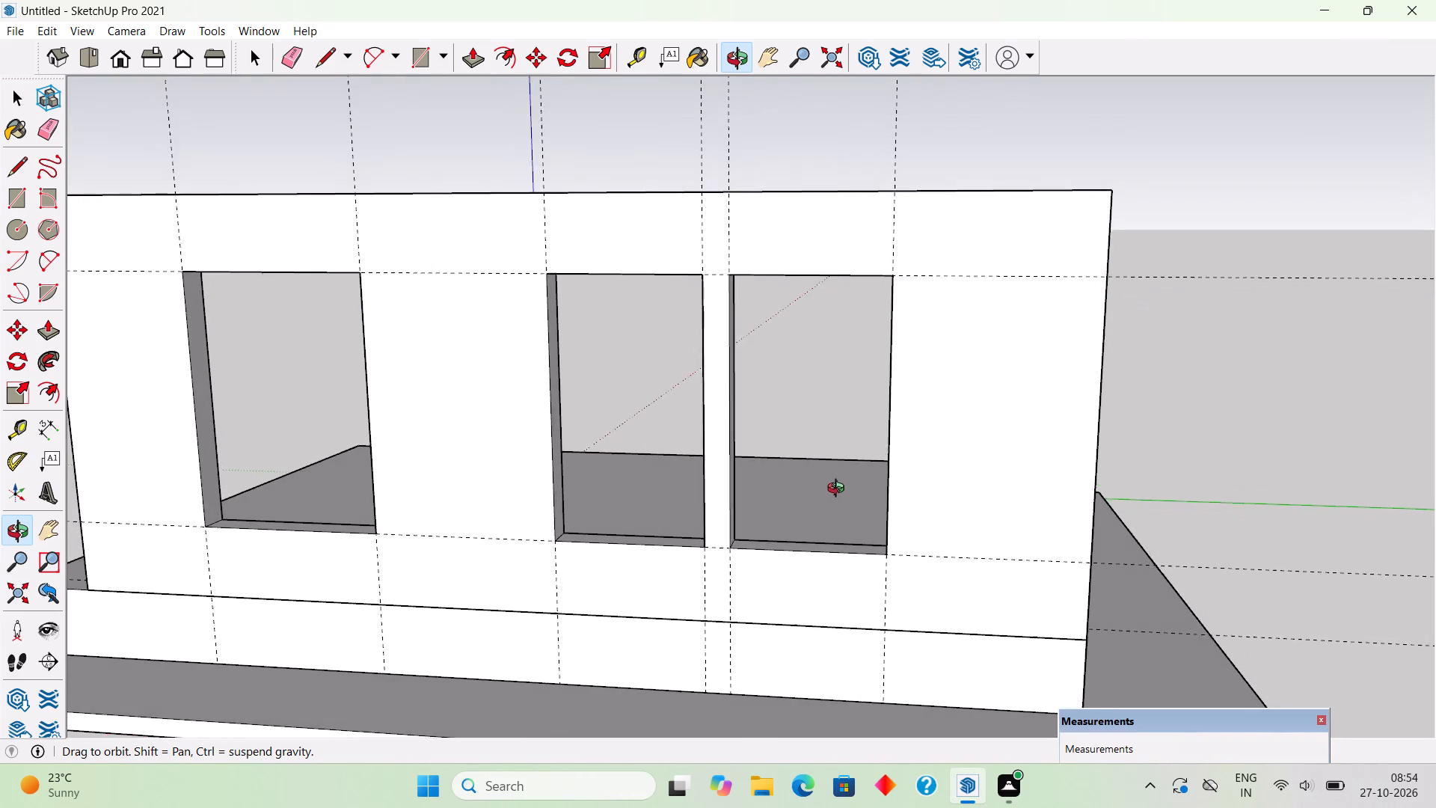
{"action": "middle_click_drag", "start_coordinate": [859, 492], "coordinate": [912, 492]}
{"action": "middle_click_drag", "start_coordinate": [1010, 557], "coordinate": [1030, 509]}
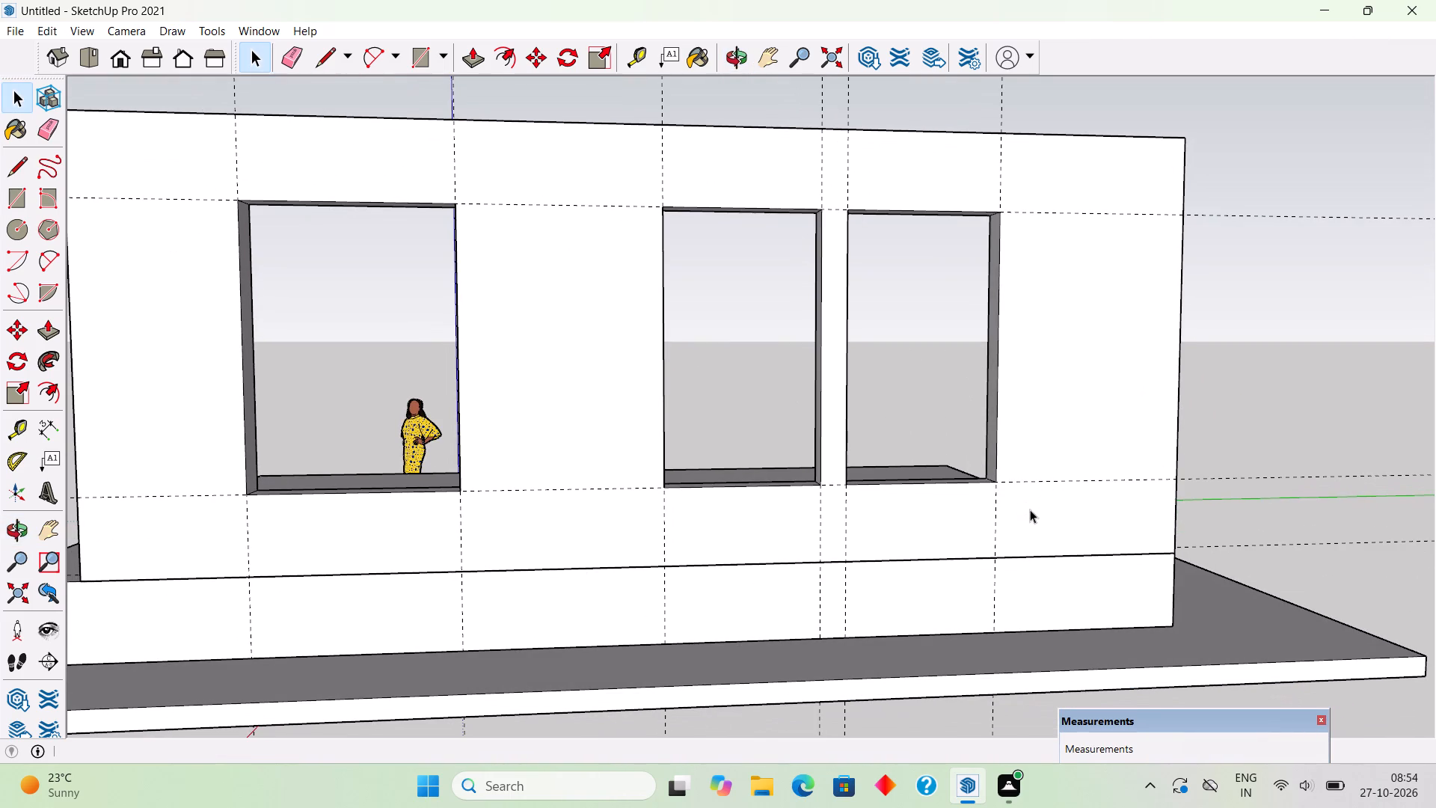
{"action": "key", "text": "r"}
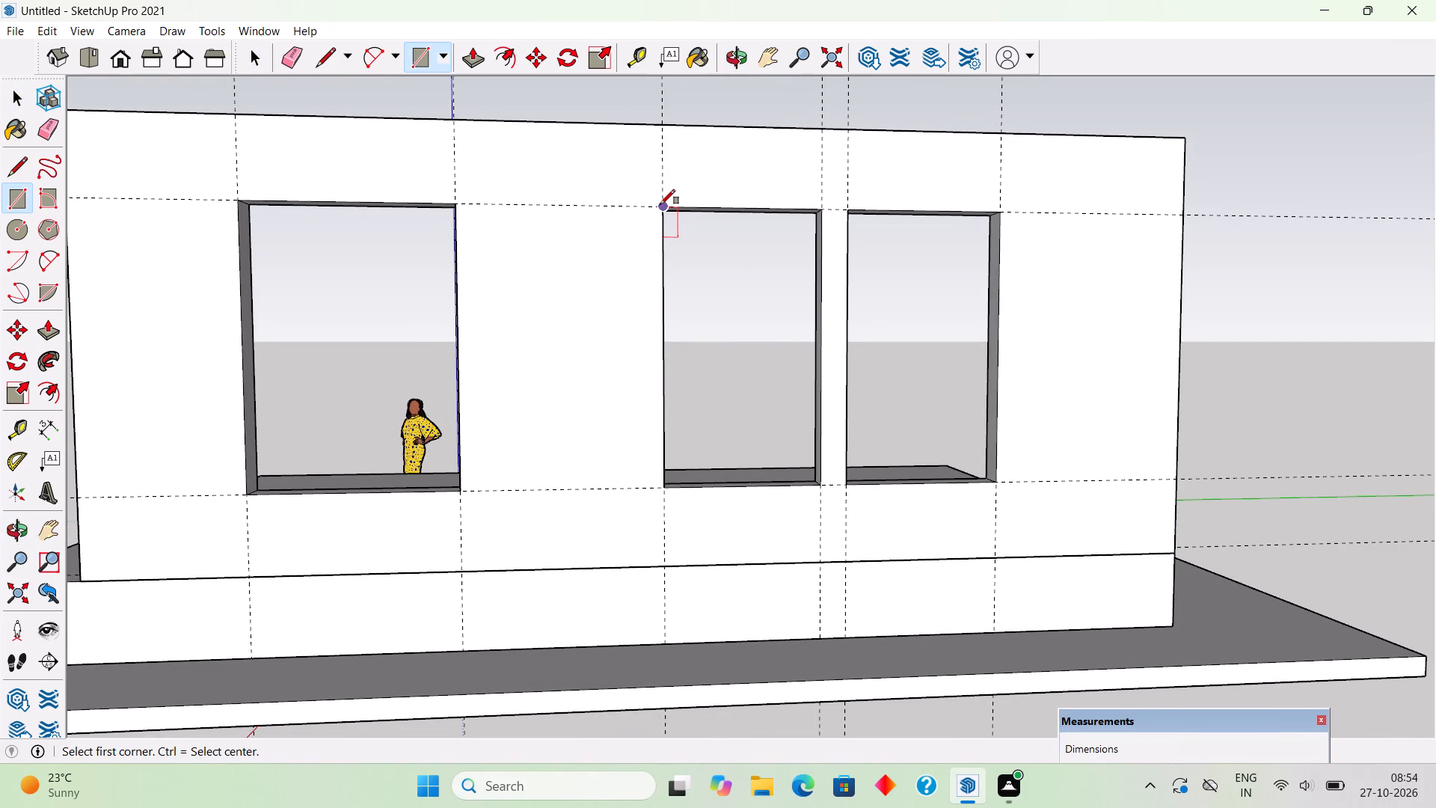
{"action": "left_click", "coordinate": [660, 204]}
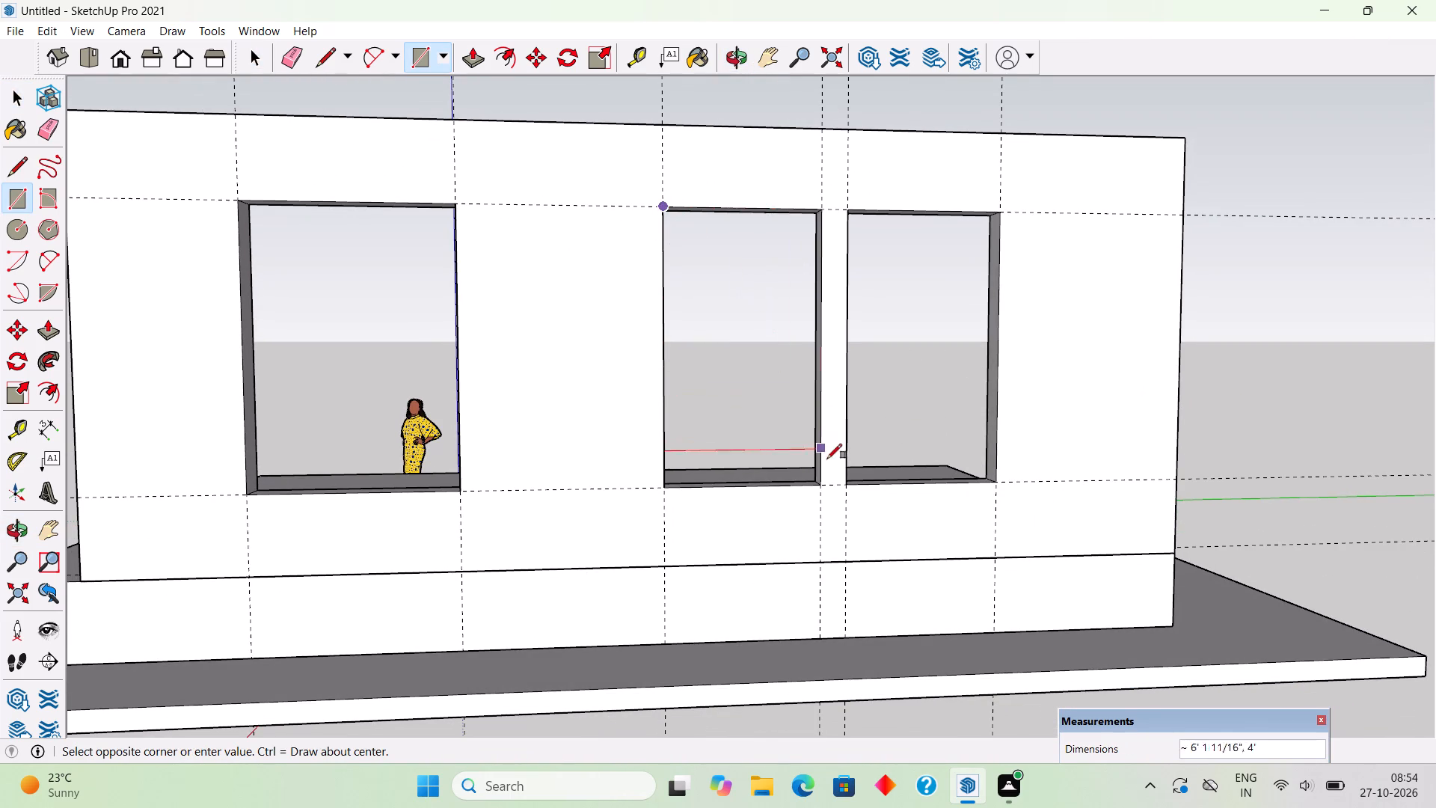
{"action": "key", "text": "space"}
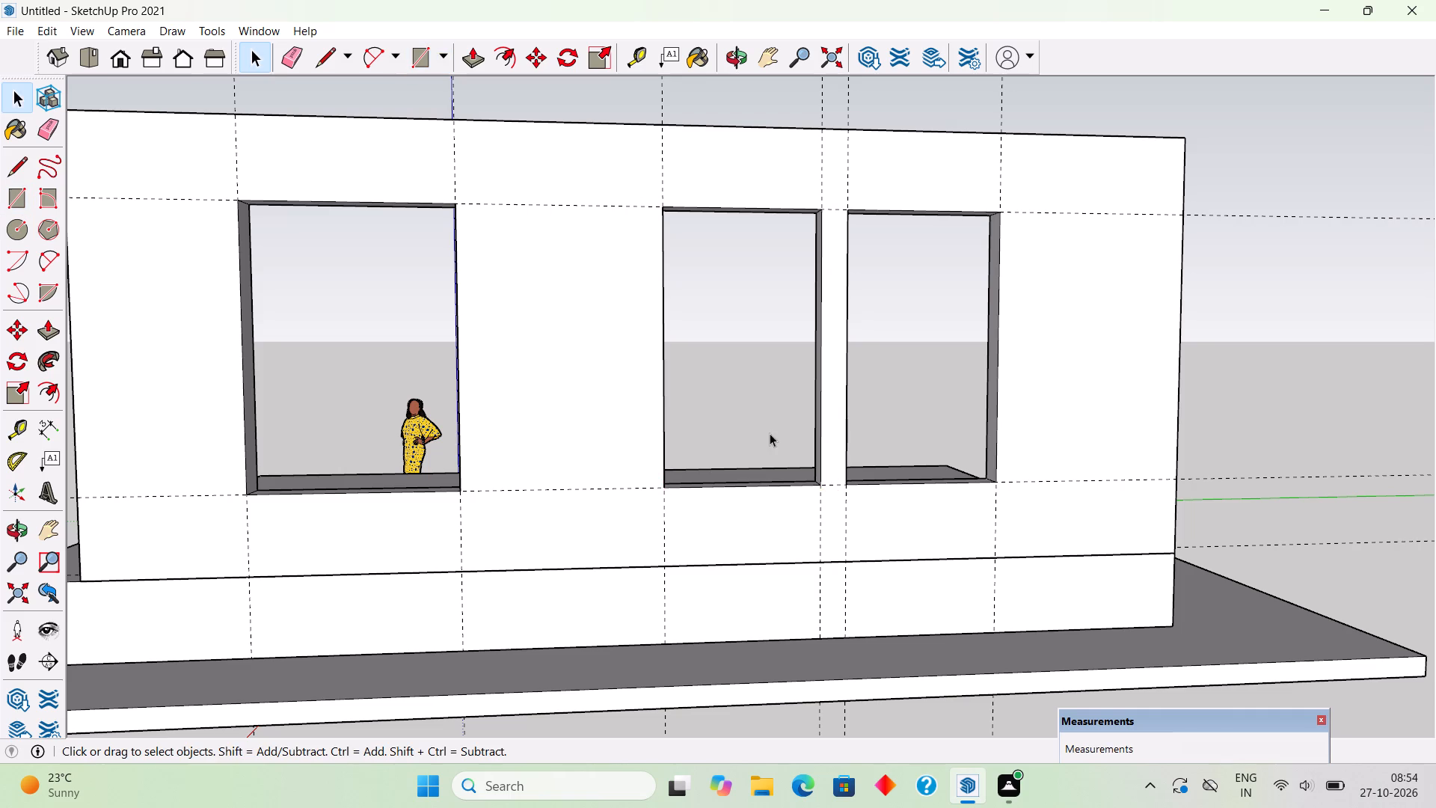
Place a vertical guide 8" from the middle opening's side edge, toward the 5' wide opening.
{"action": "key", "text": "t"}
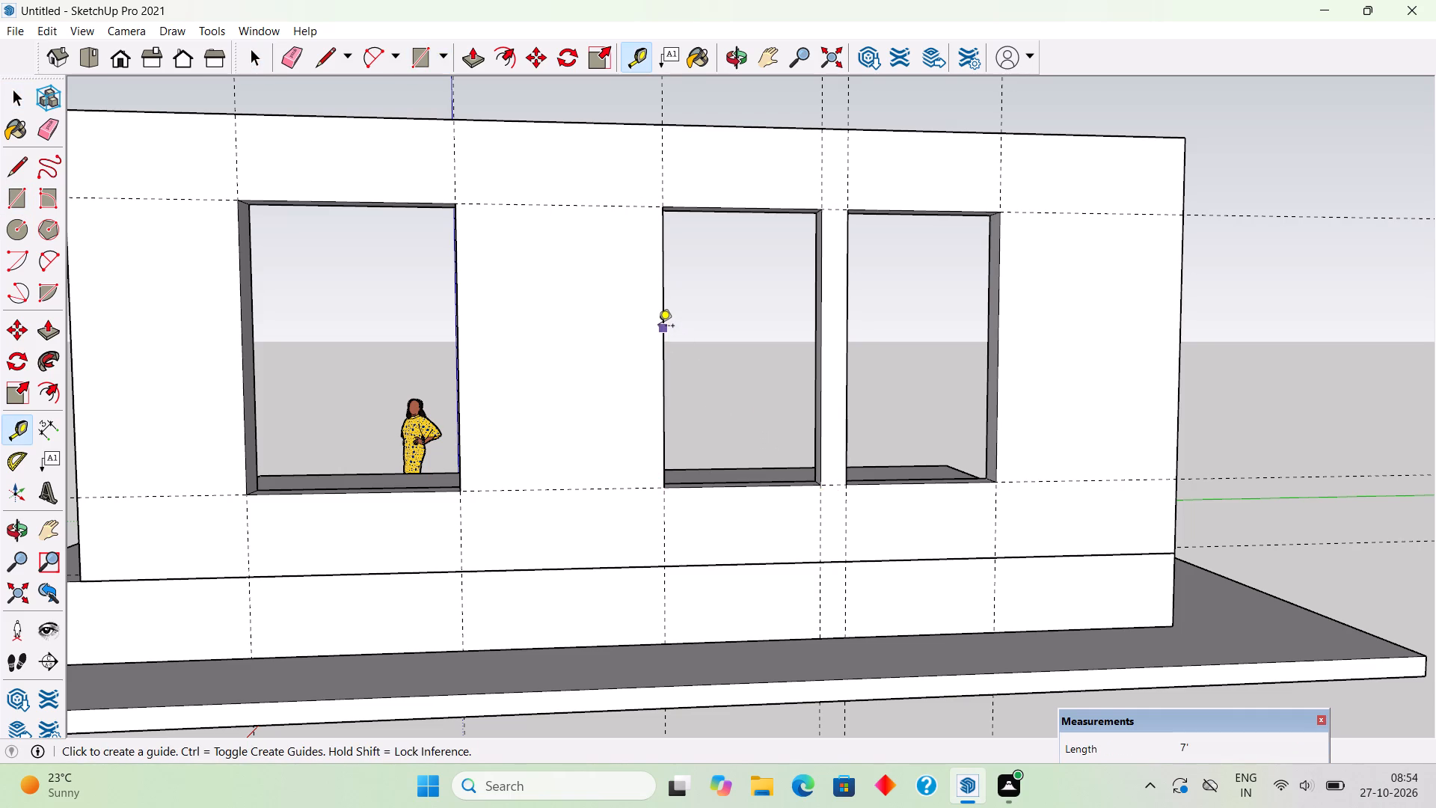
{"action": "left_click", "coordinate": [658, 327]}
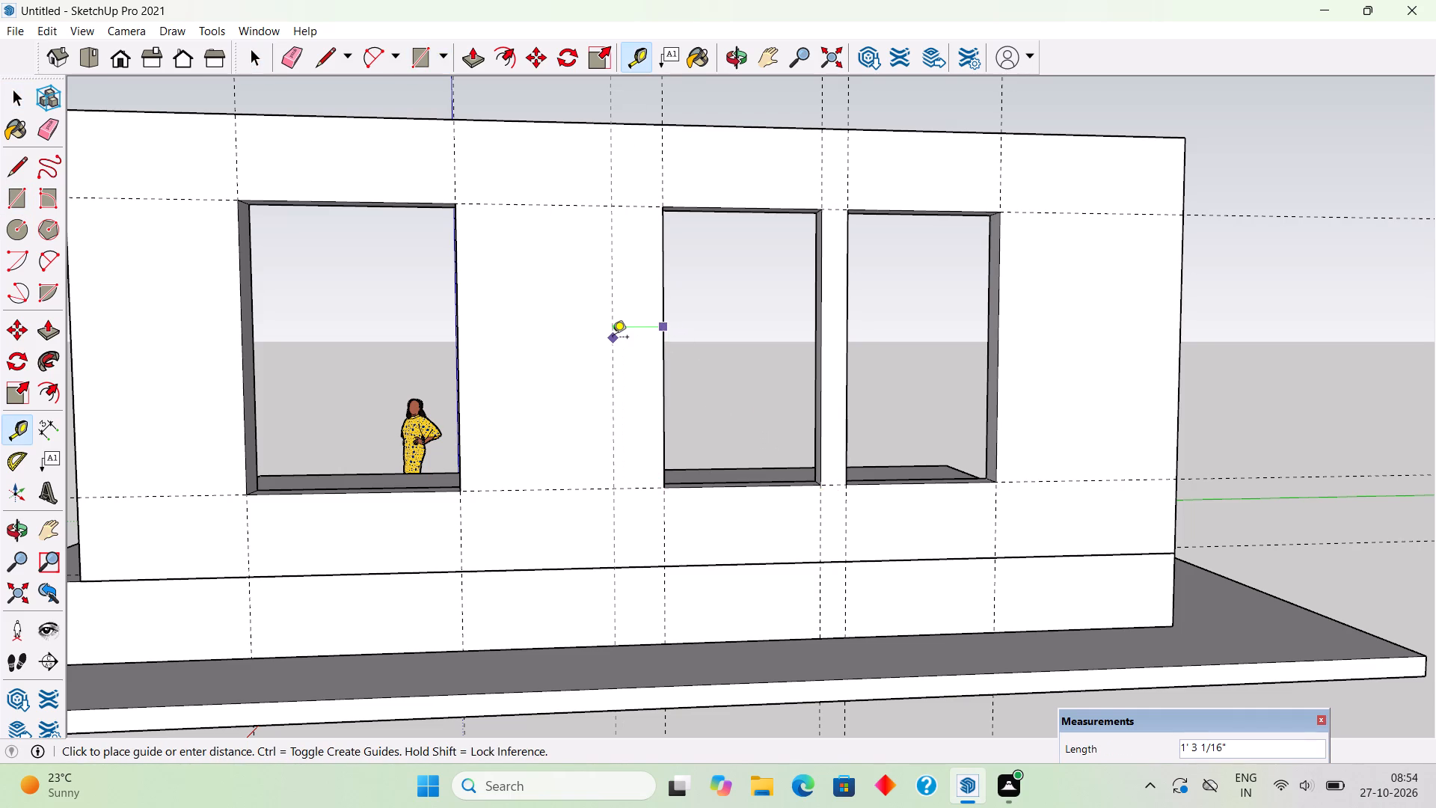
{"action": "type", "text": "8\""}
{"action": "key", "text": "Return"}
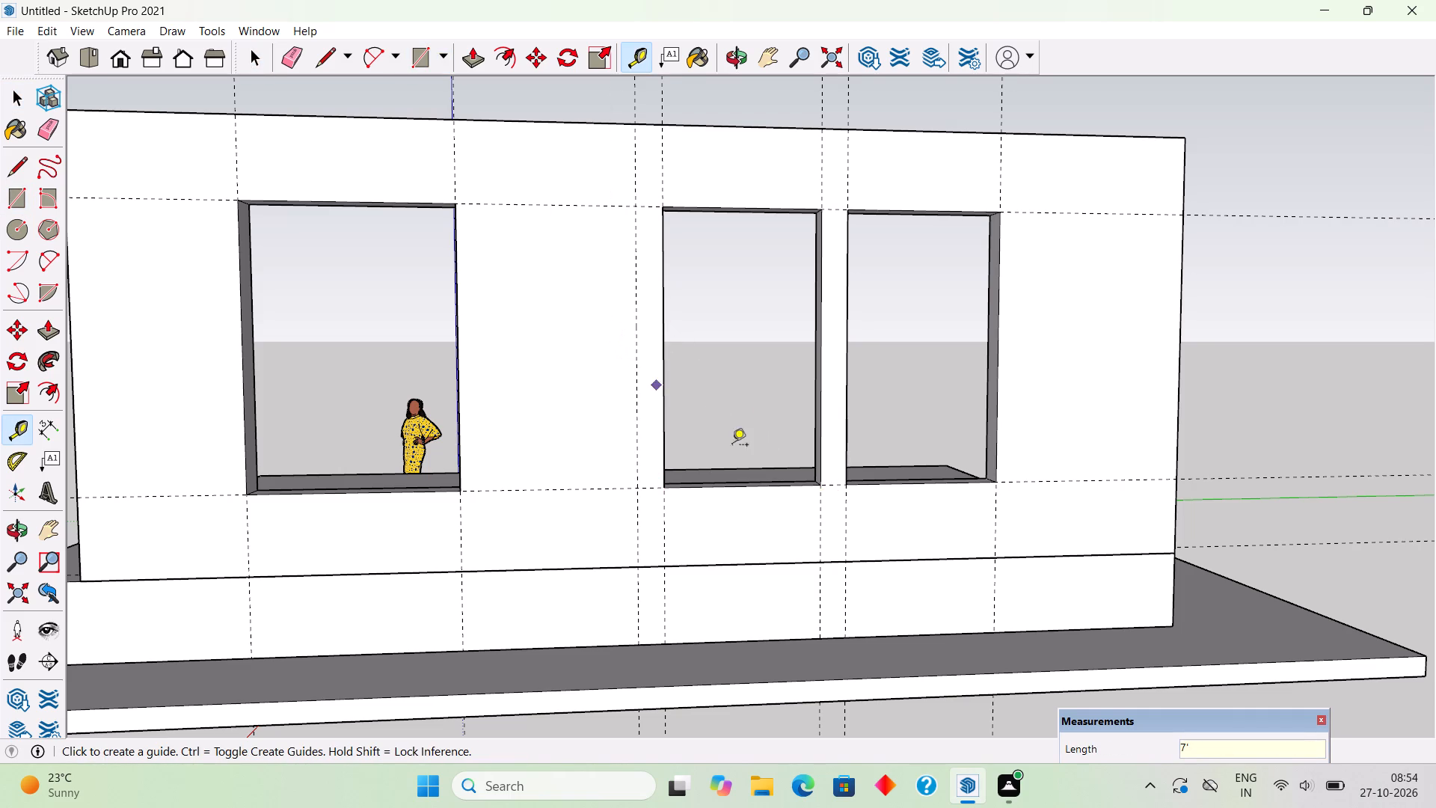
Place guides 8" below, 8" above and 8" beyond the outer side of the two 4' wide openings.
{"action": "left_click", "coordinate": [790, 489]}
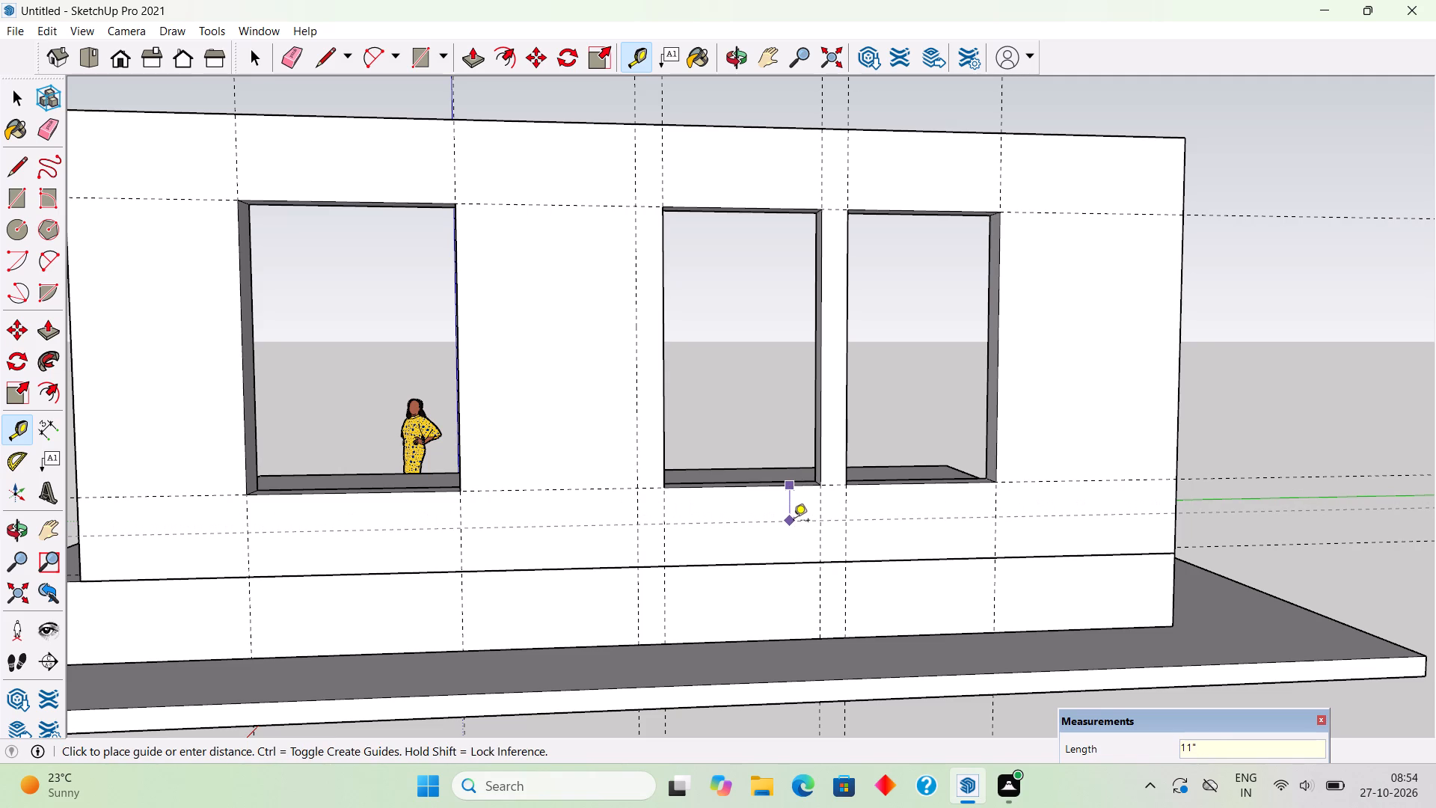
{"action": "type", "text": "8\""}
{"action": "key", "text": "Return"}
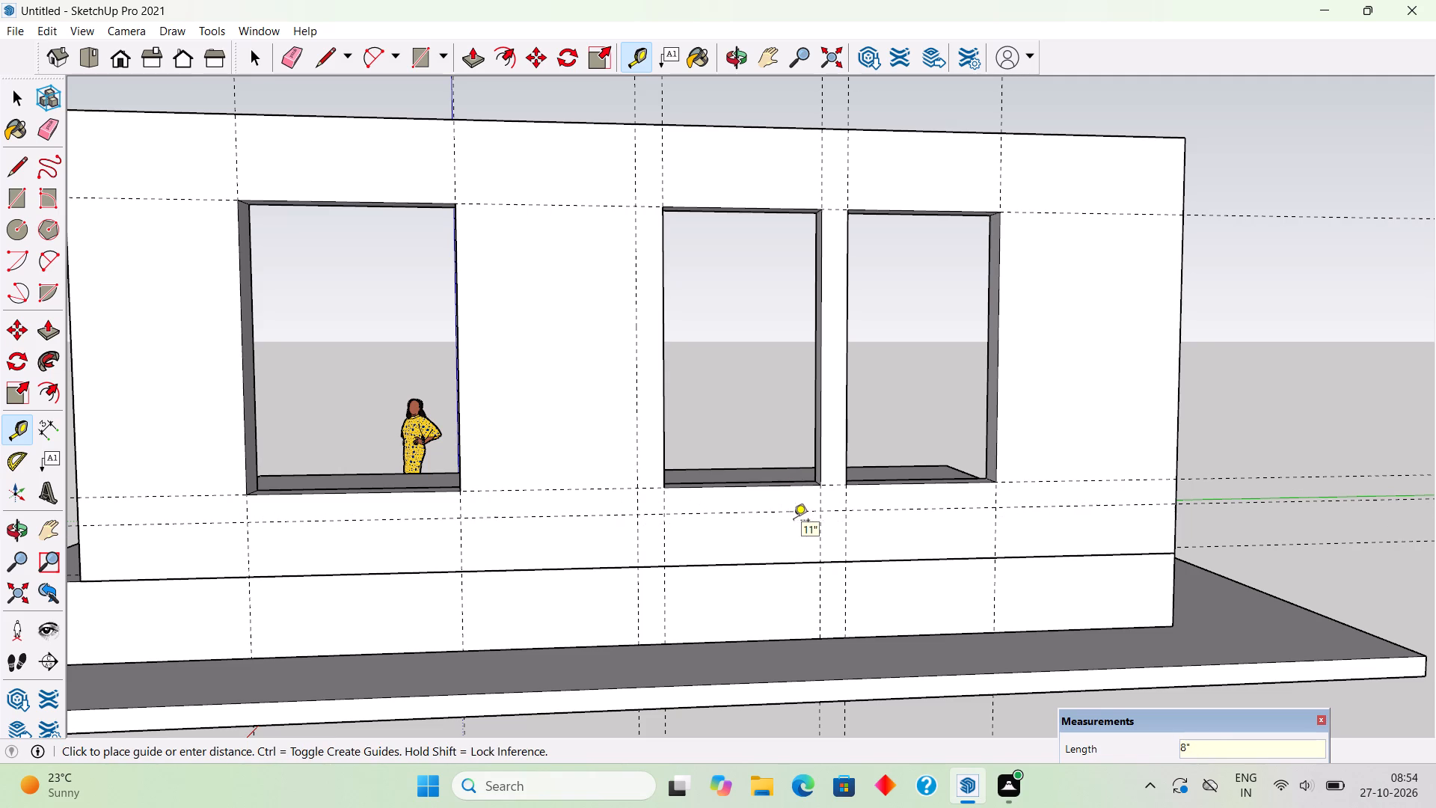
{"action": "left_click", "coordinate": [995, 400]}
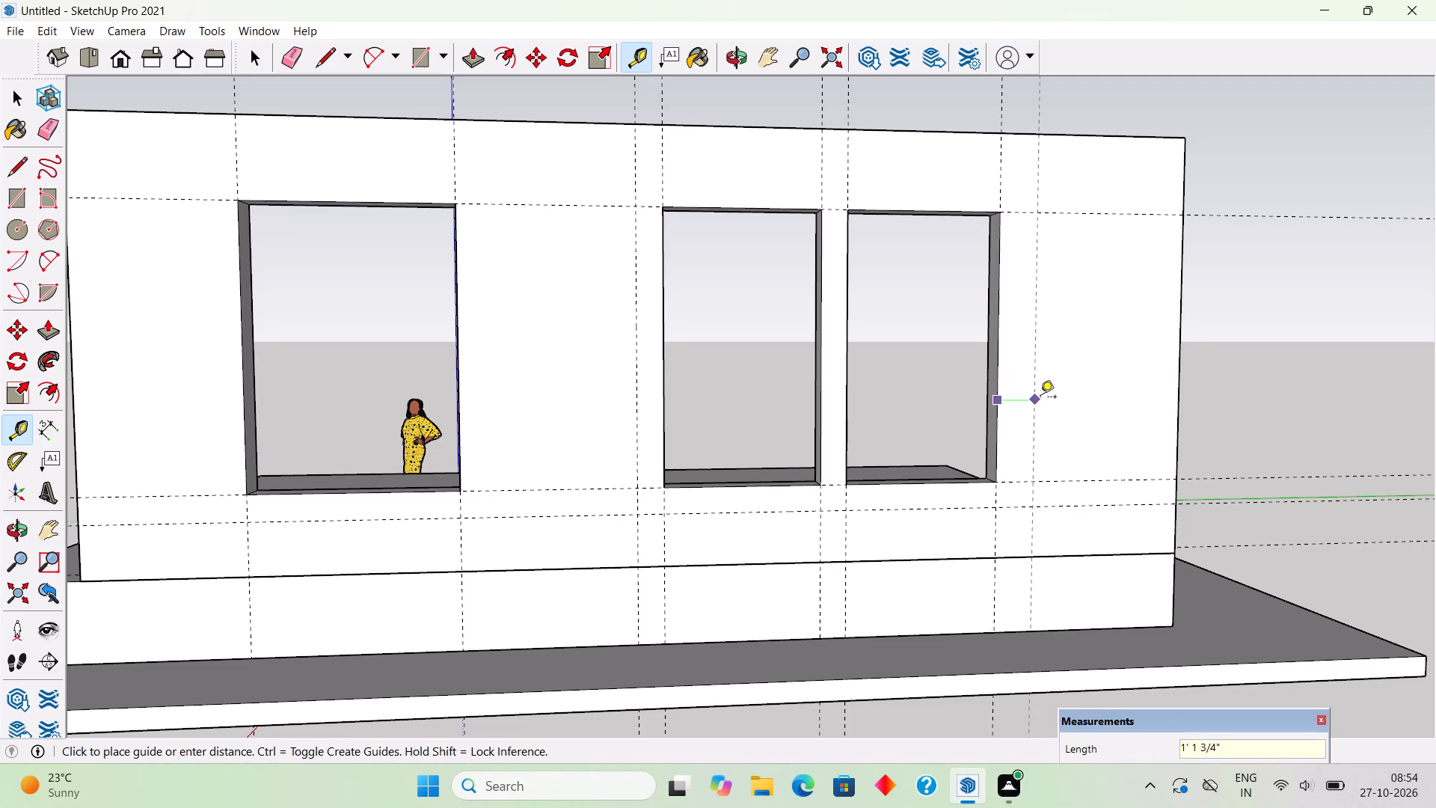
{"action": "type", "text": "8\""}
{"action": "key", "text": "Return"}
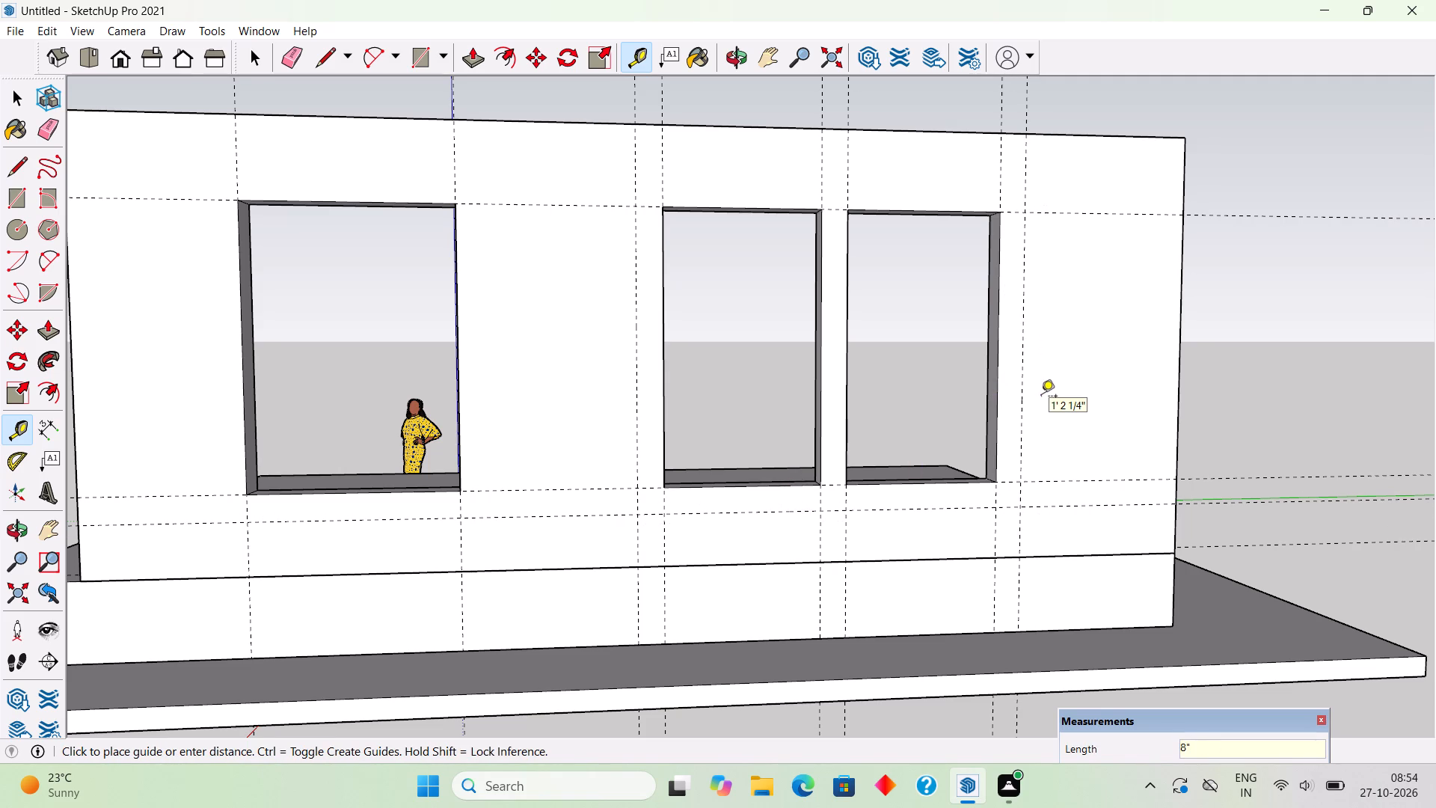
{"action": "left_click", "coordinate": [865, 207]}
{"action": "type", "text": "8\""}
{"action": "key", "text": "Return"}
{"action": "key", "text": "space"}
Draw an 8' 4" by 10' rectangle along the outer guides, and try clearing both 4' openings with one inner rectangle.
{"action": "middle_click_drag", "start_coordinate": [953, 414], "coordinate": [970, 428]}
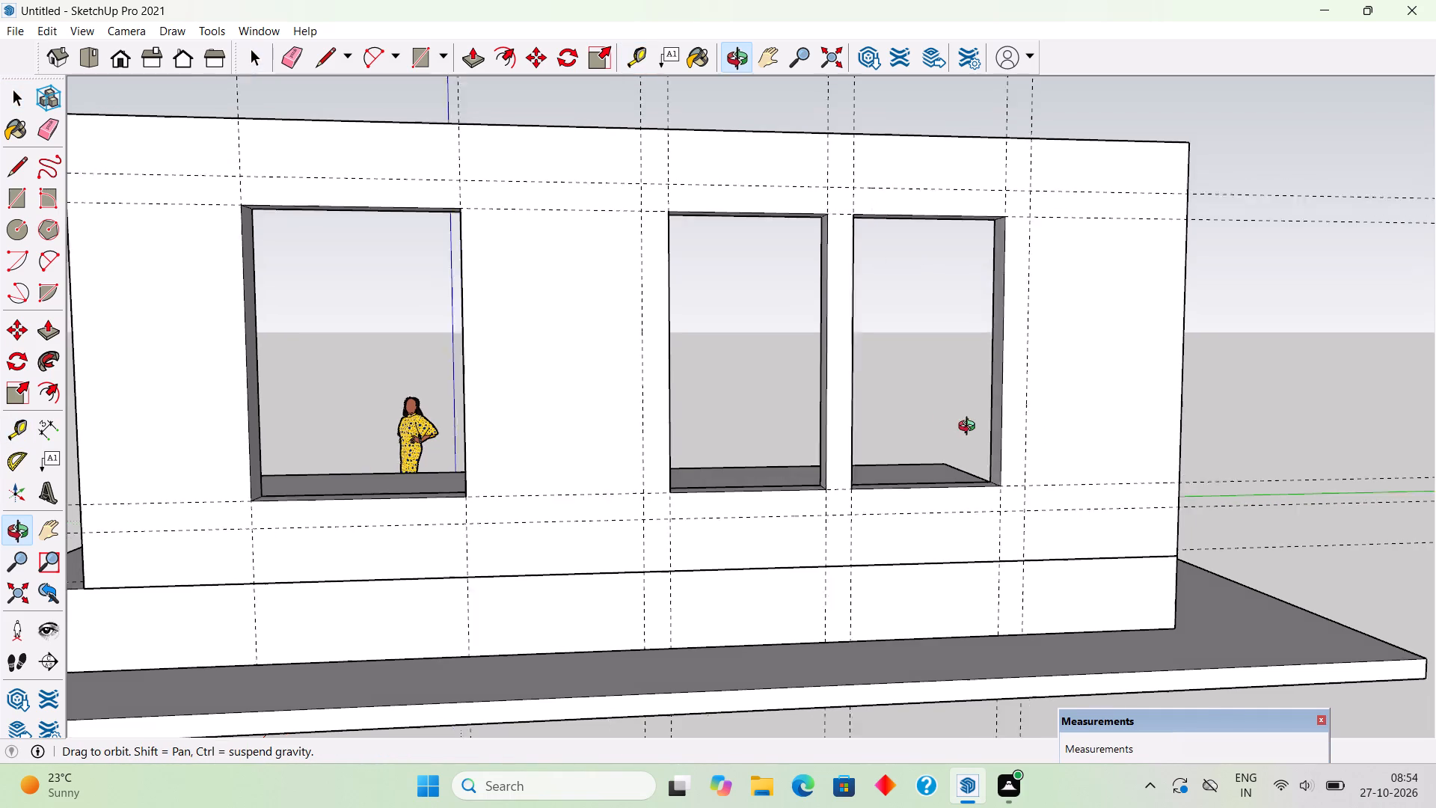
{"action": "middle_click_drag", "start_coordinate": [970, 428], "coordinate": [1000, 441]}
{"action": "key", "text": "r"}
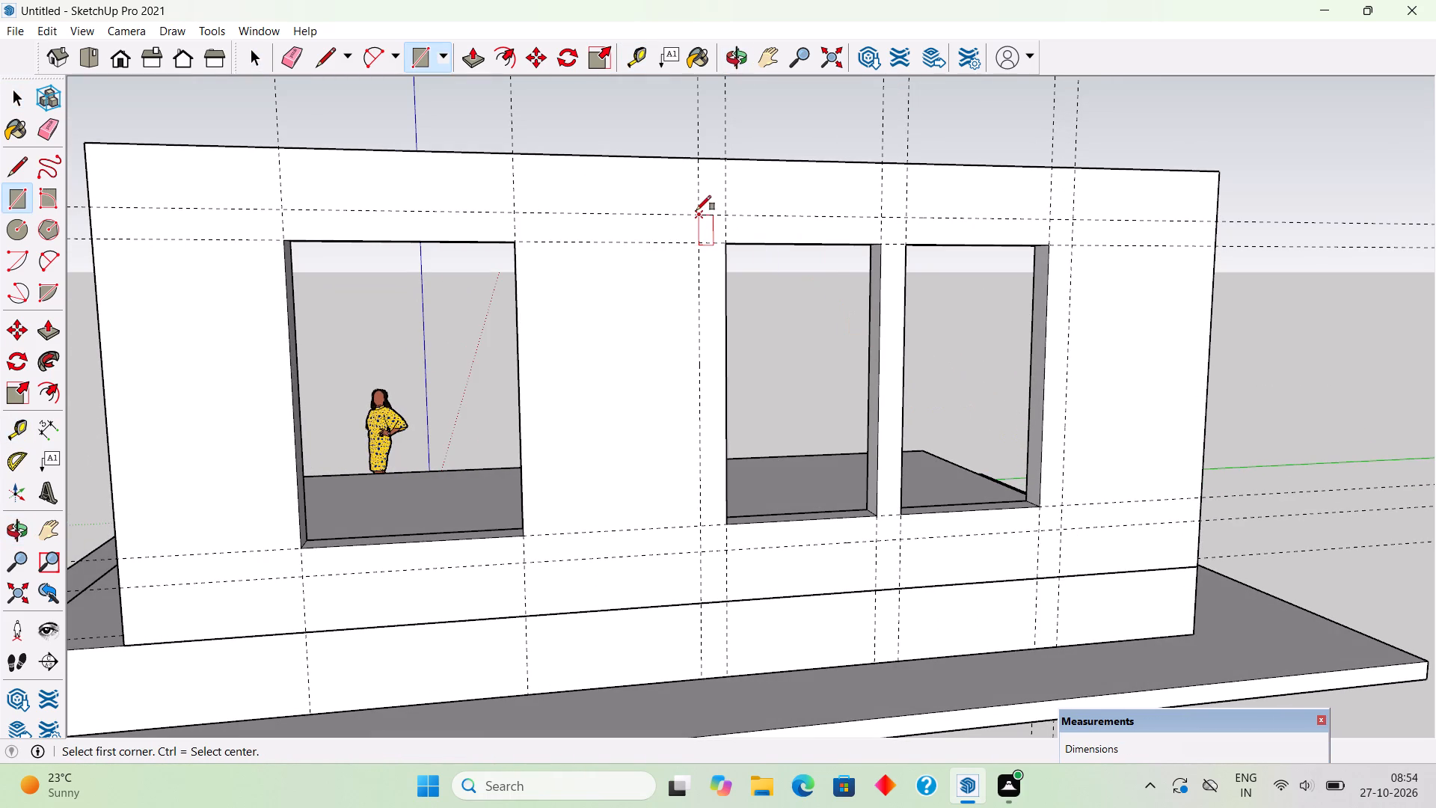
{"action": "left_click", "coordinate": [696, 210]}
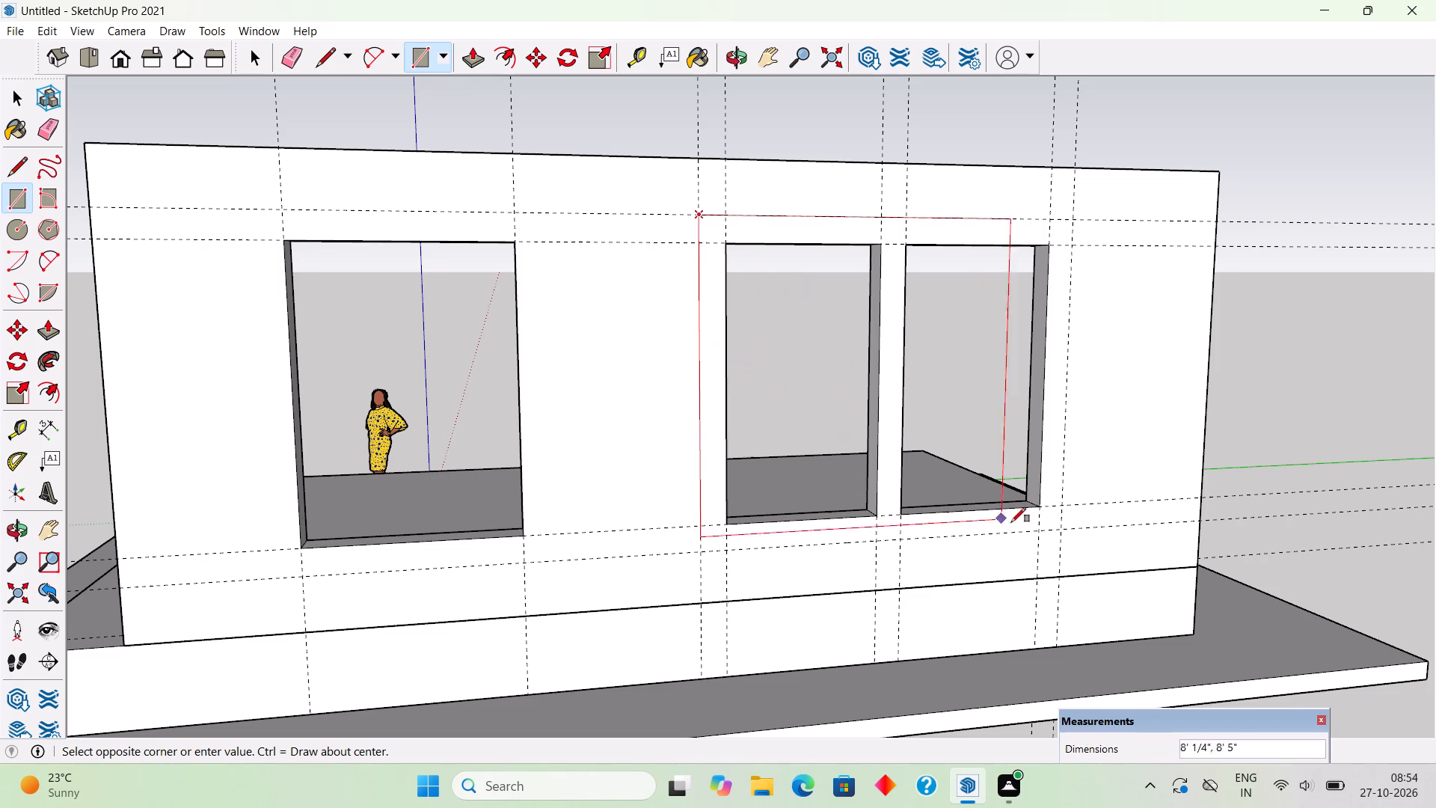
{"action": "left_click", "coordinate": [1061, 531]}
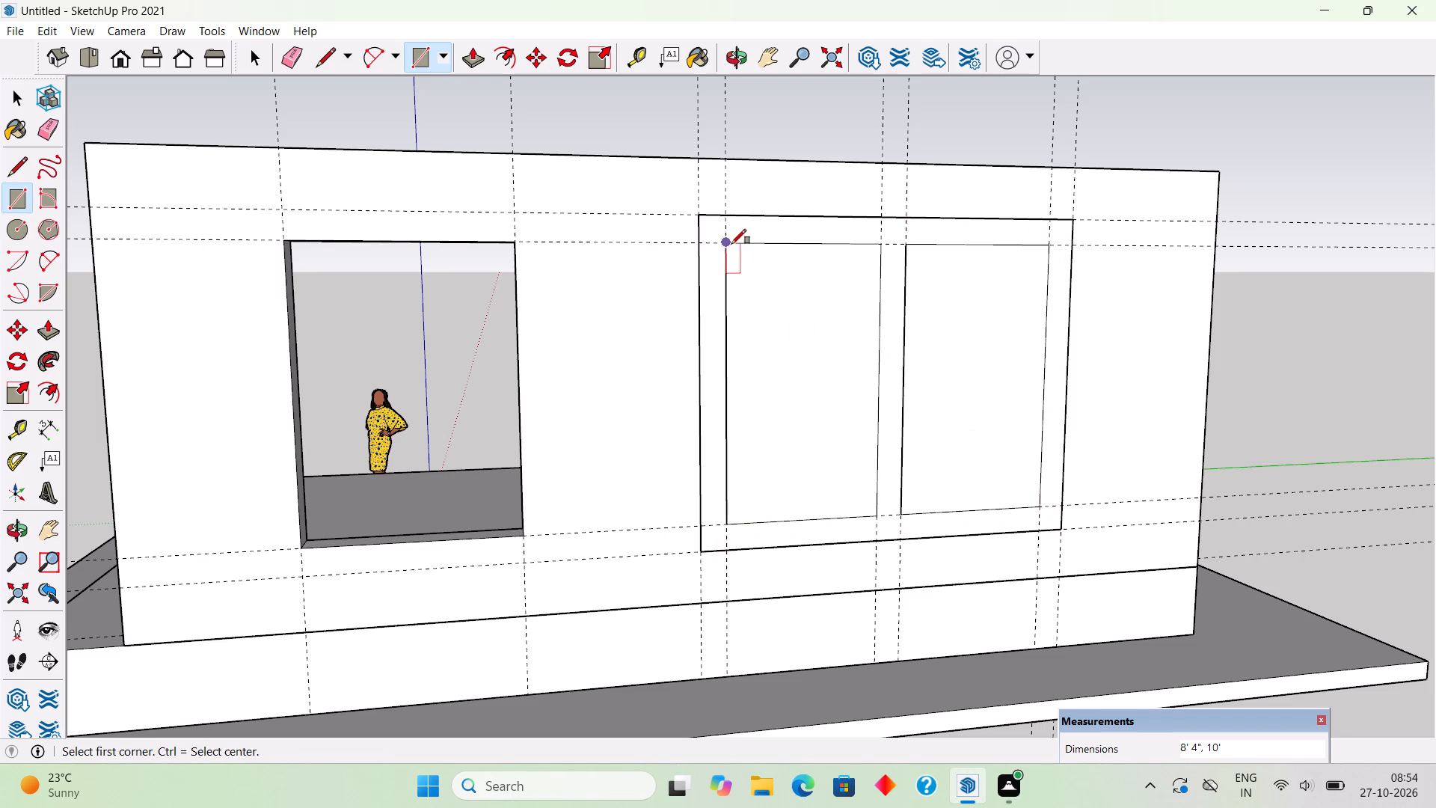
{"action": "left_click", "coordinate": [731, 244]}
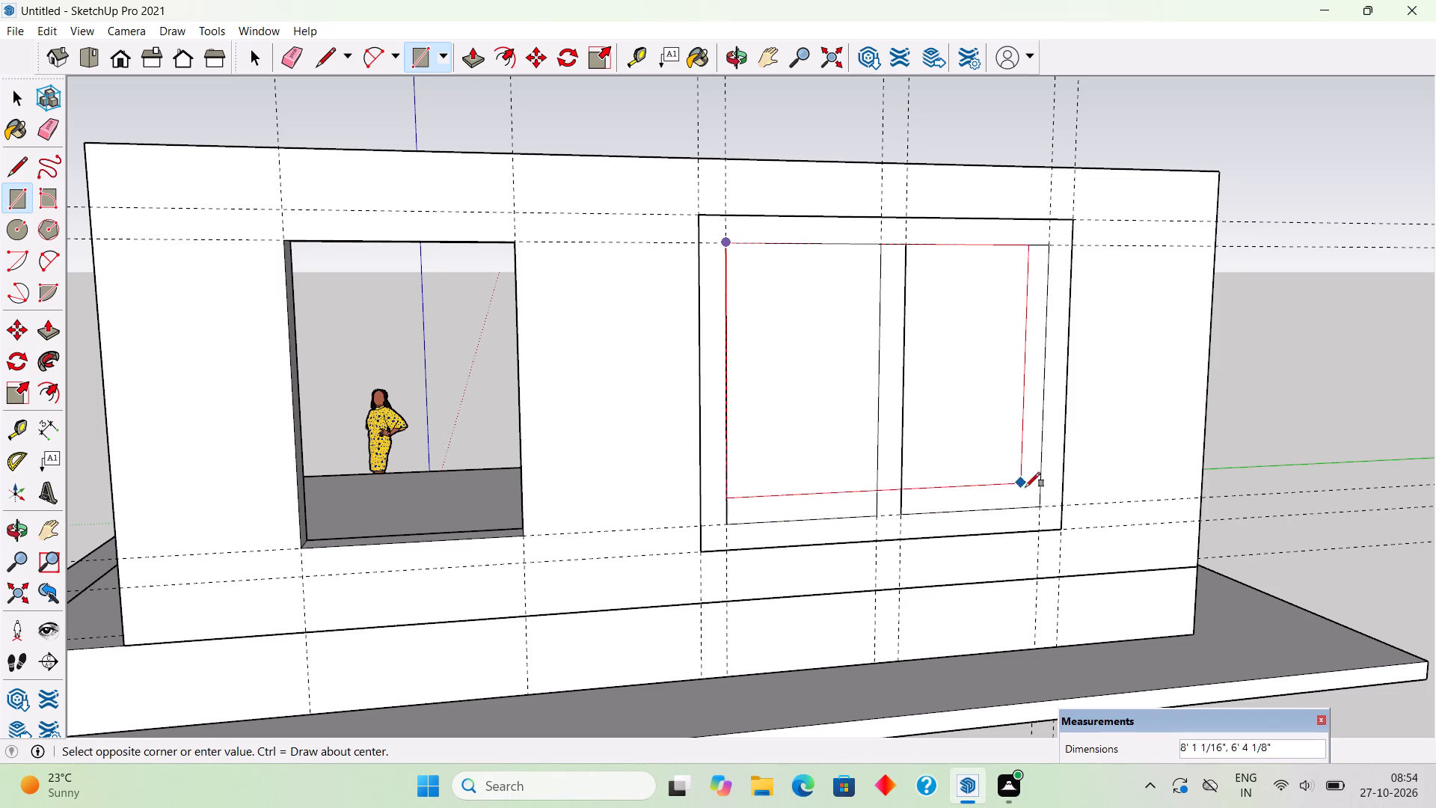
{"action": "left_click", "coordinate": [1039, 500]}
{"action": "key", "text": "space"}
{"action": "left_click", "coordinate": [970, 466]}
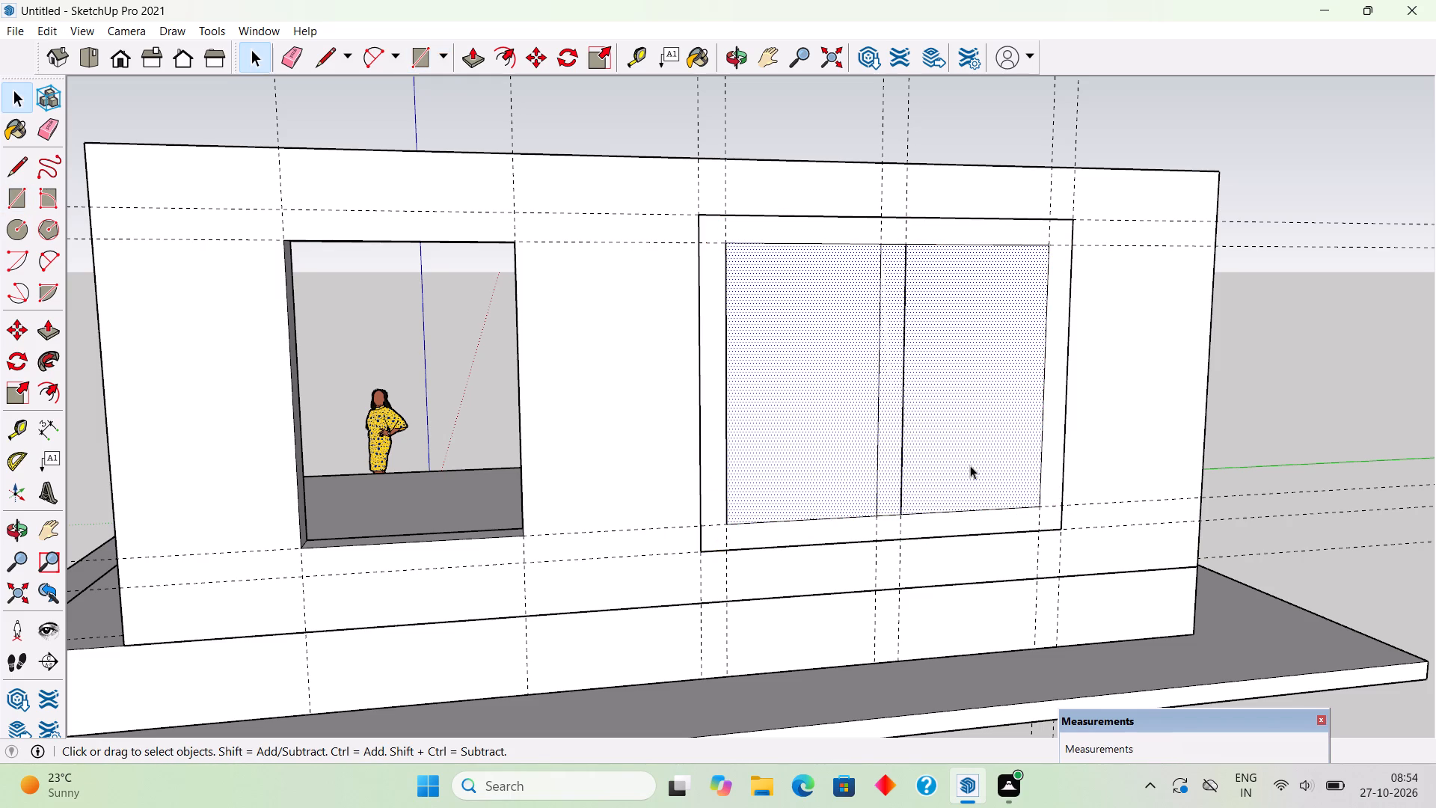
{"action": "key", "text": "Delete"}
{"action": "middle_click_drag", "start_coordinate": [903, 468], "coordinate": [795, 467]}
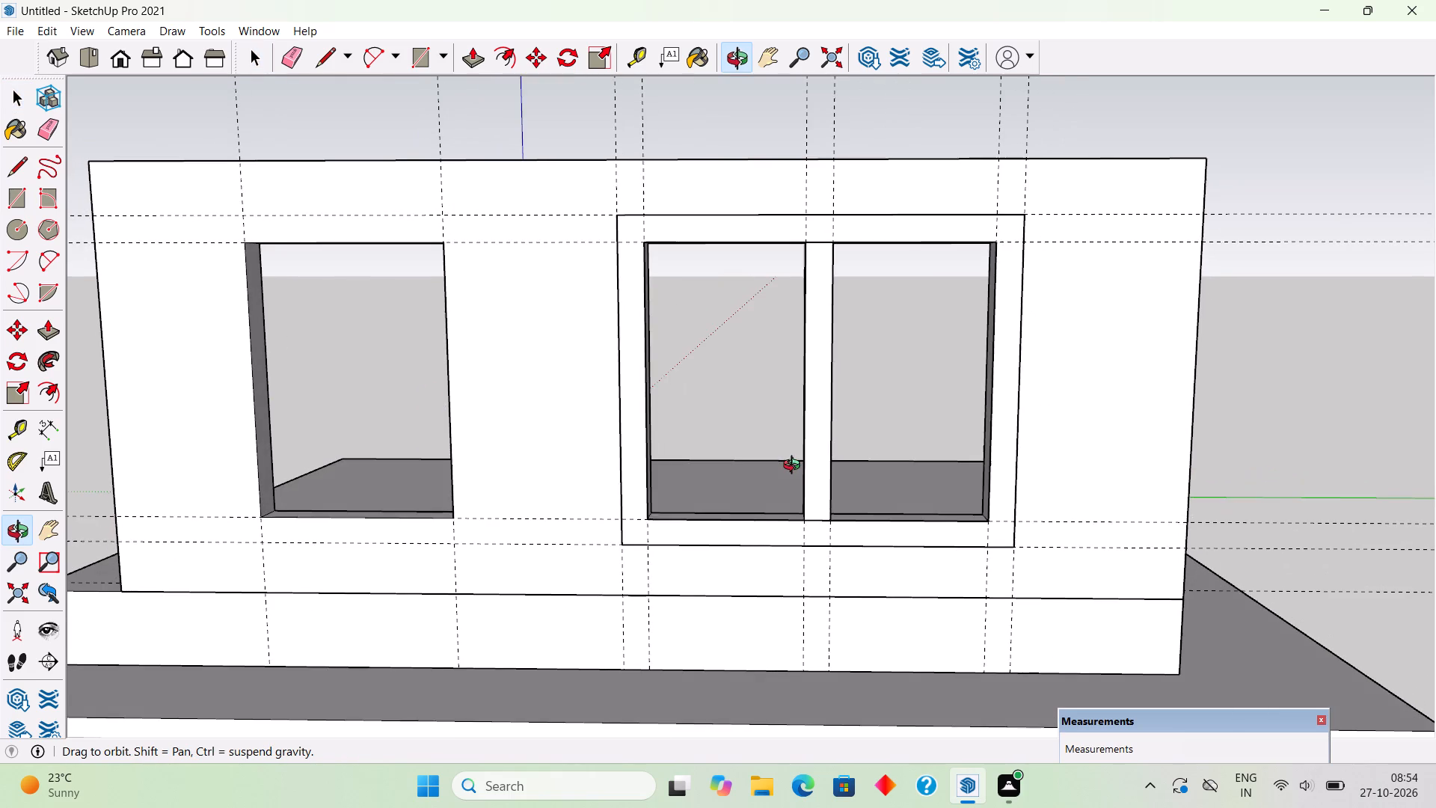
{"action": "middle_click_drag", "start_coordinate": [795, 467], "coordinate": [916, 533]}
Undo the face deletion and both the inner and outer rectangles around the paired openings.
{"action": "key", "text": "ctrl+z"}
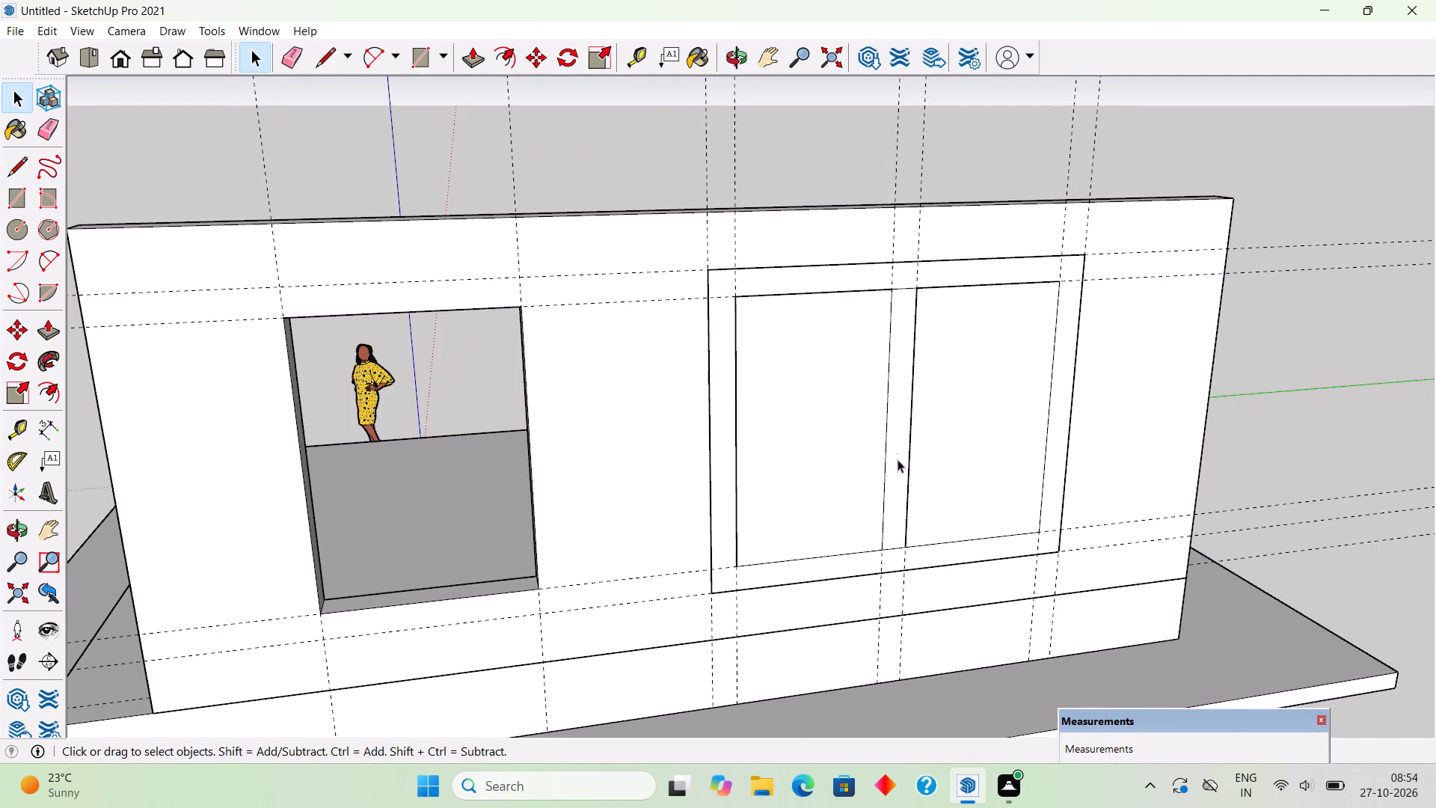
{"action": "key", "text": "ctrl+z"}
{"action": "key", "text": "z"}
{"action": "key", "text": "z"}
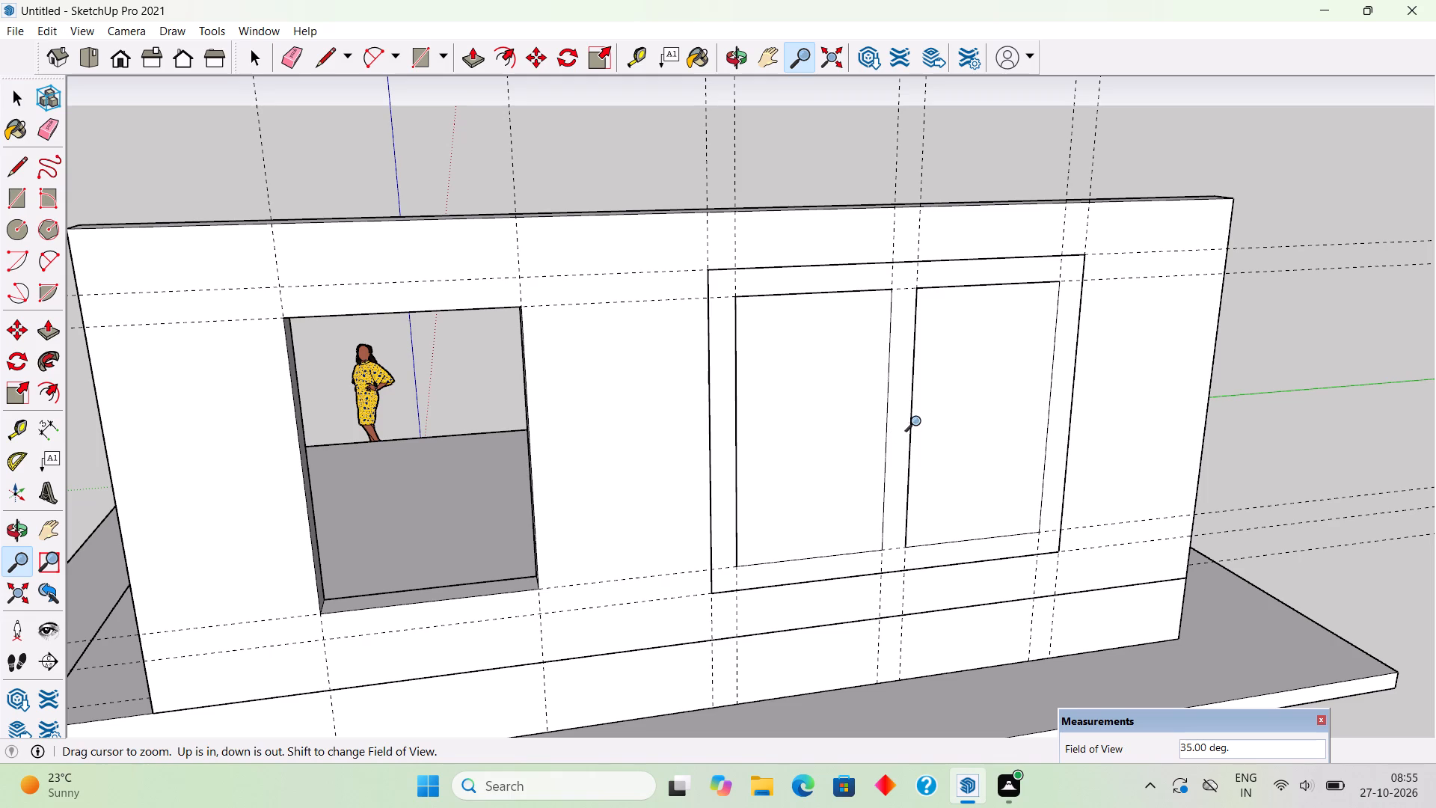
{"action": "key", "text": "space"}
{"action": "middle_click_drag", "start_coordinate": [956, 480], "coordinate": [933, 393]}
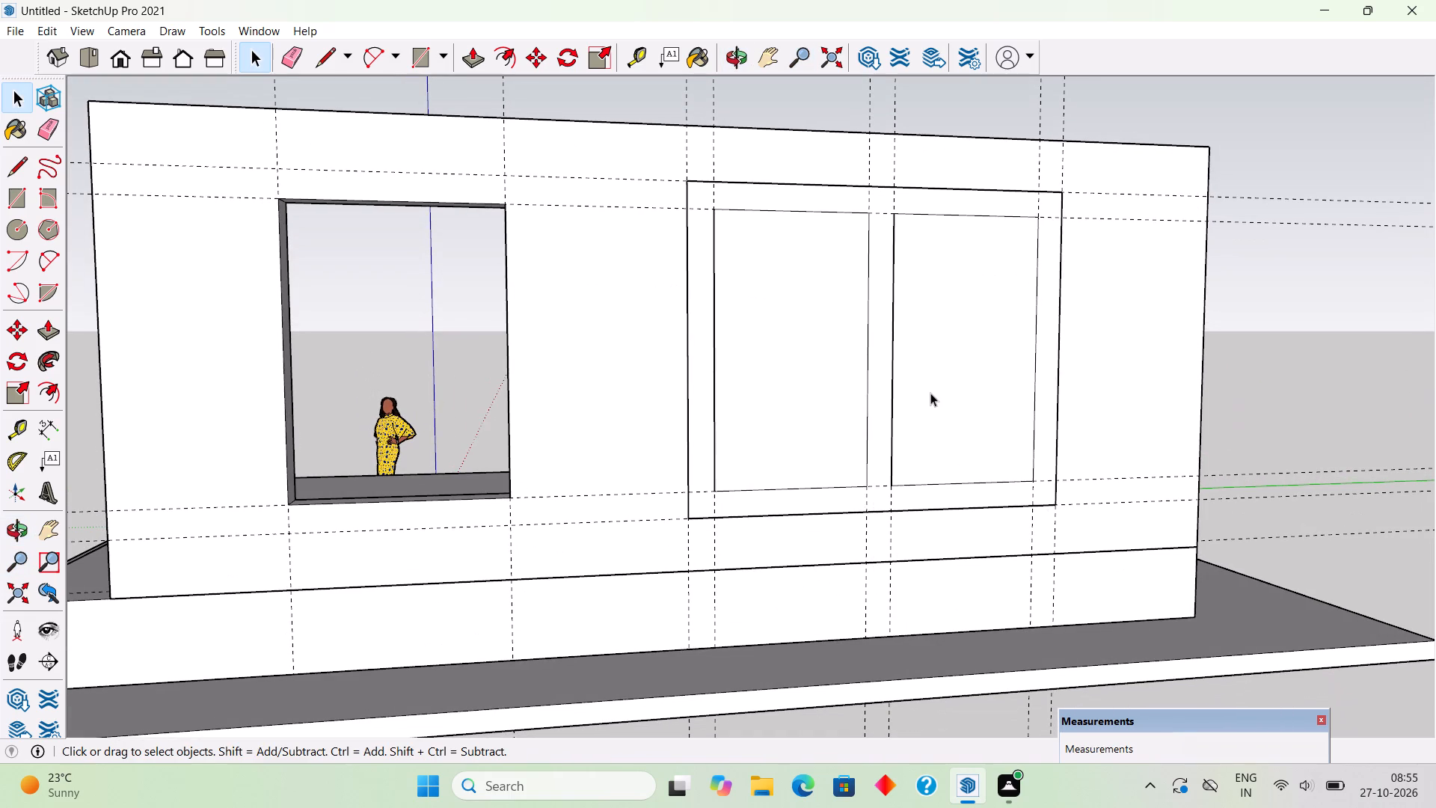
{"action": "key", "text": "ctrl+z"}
Draw an 8' 4" by 10' rectangle around the two 4' wide openings, between the outer guide intersections.
{"action": "key", "text": "r"}
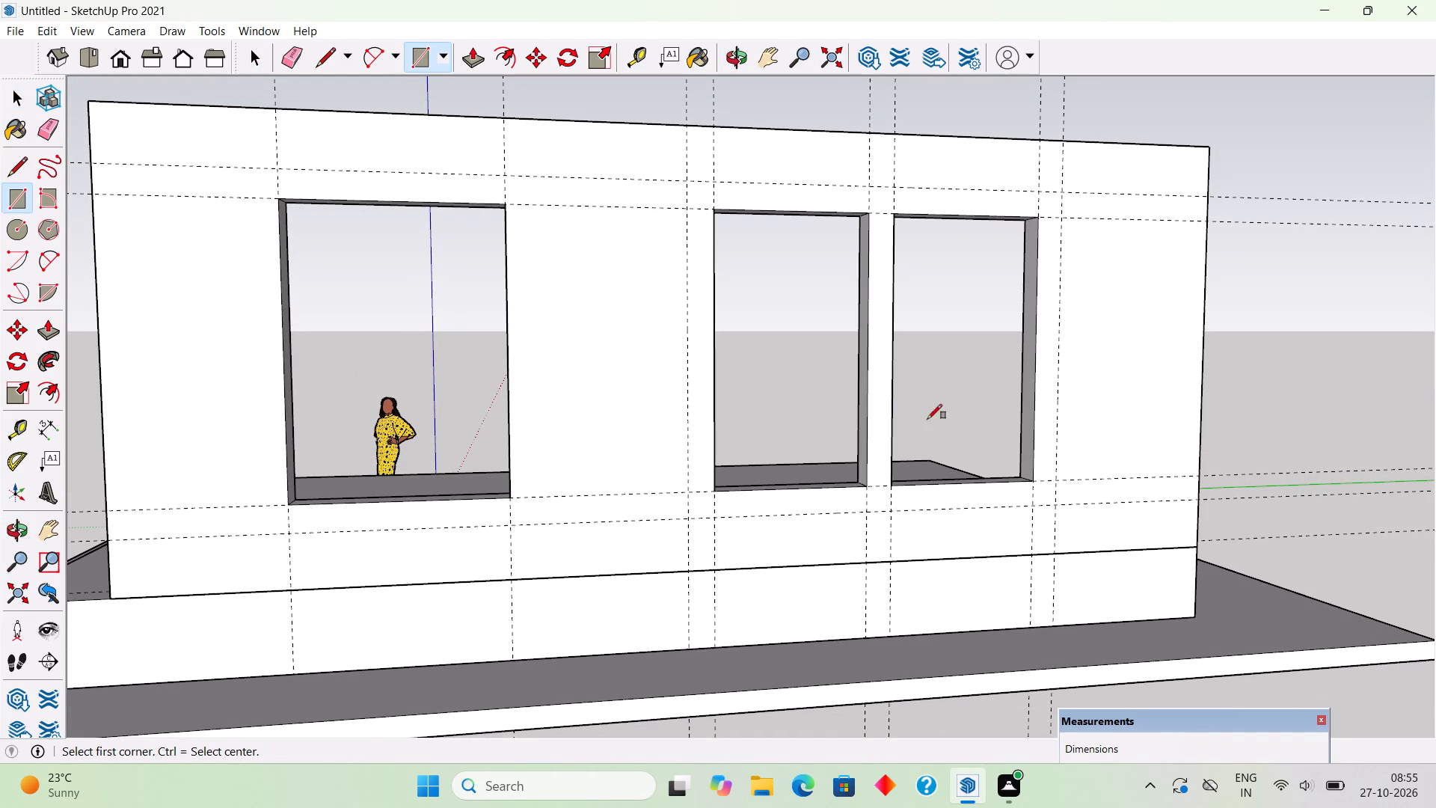
{"action": "left_click", "coordinate": [686, 180]}
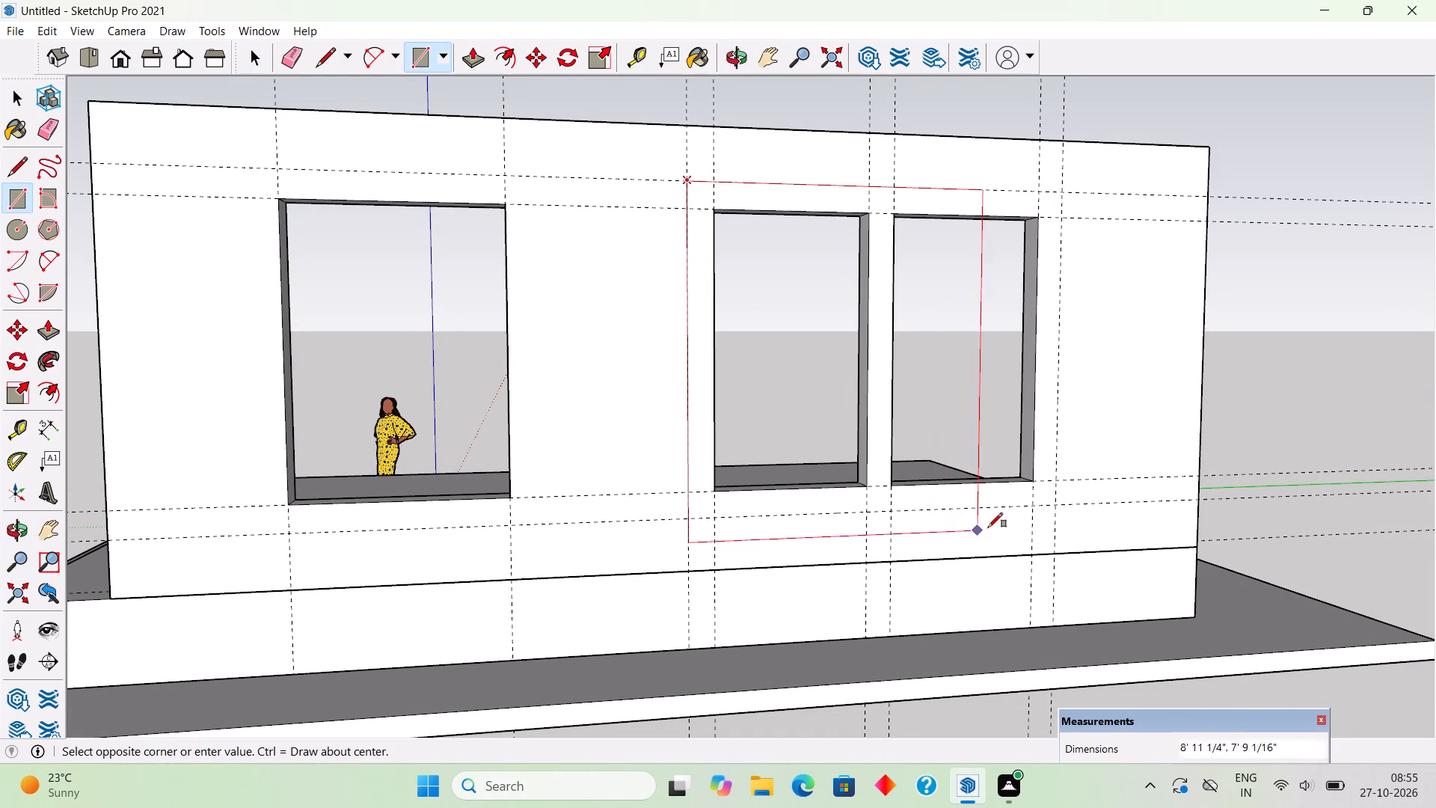
{"action": "left_click", "coordinate": [1057, 509]}
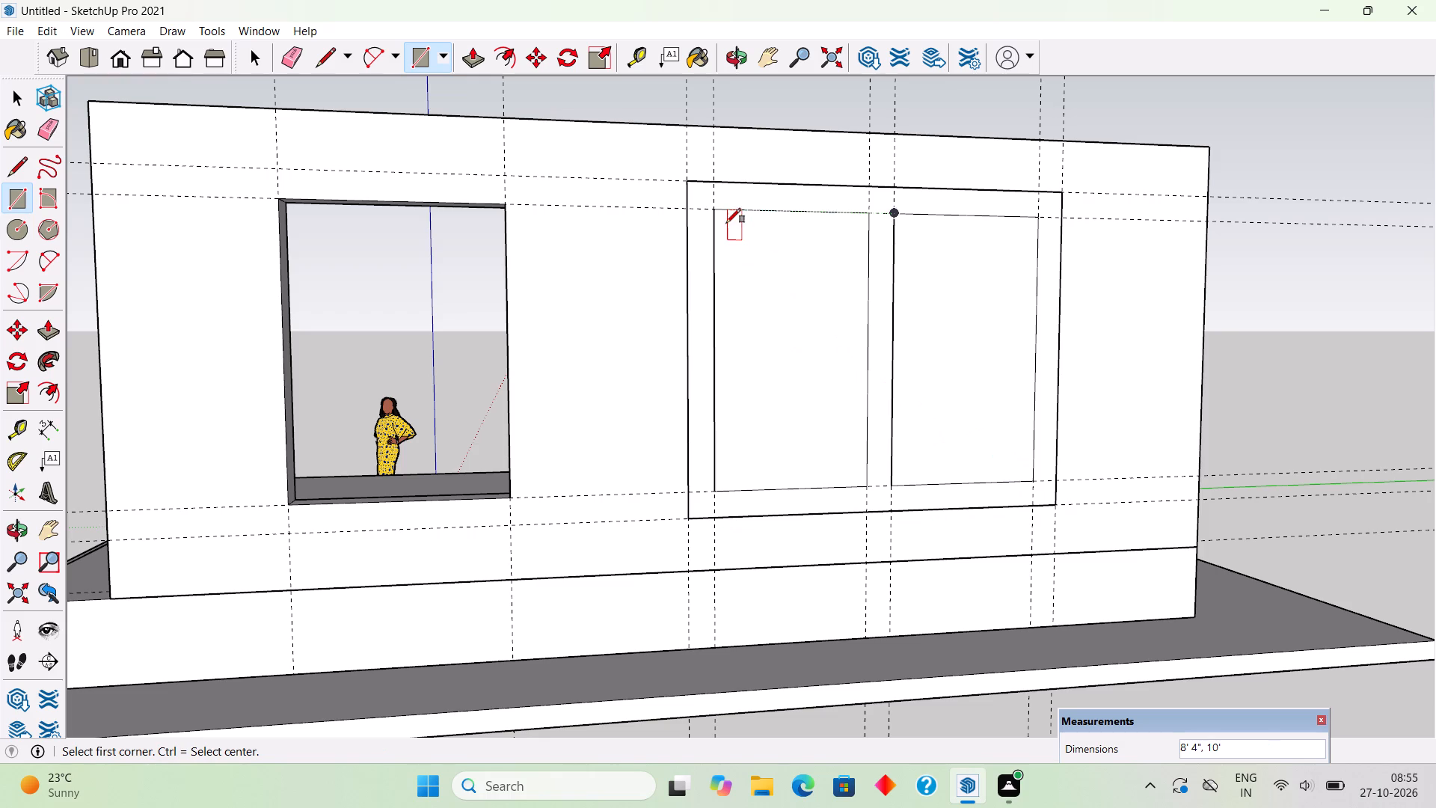
Draw 7' by 4' rectangles over both openings inside the large rectangle and delete their faces, leaving a frame.
{"action": "left_click", "coordinate": [716, 211]}
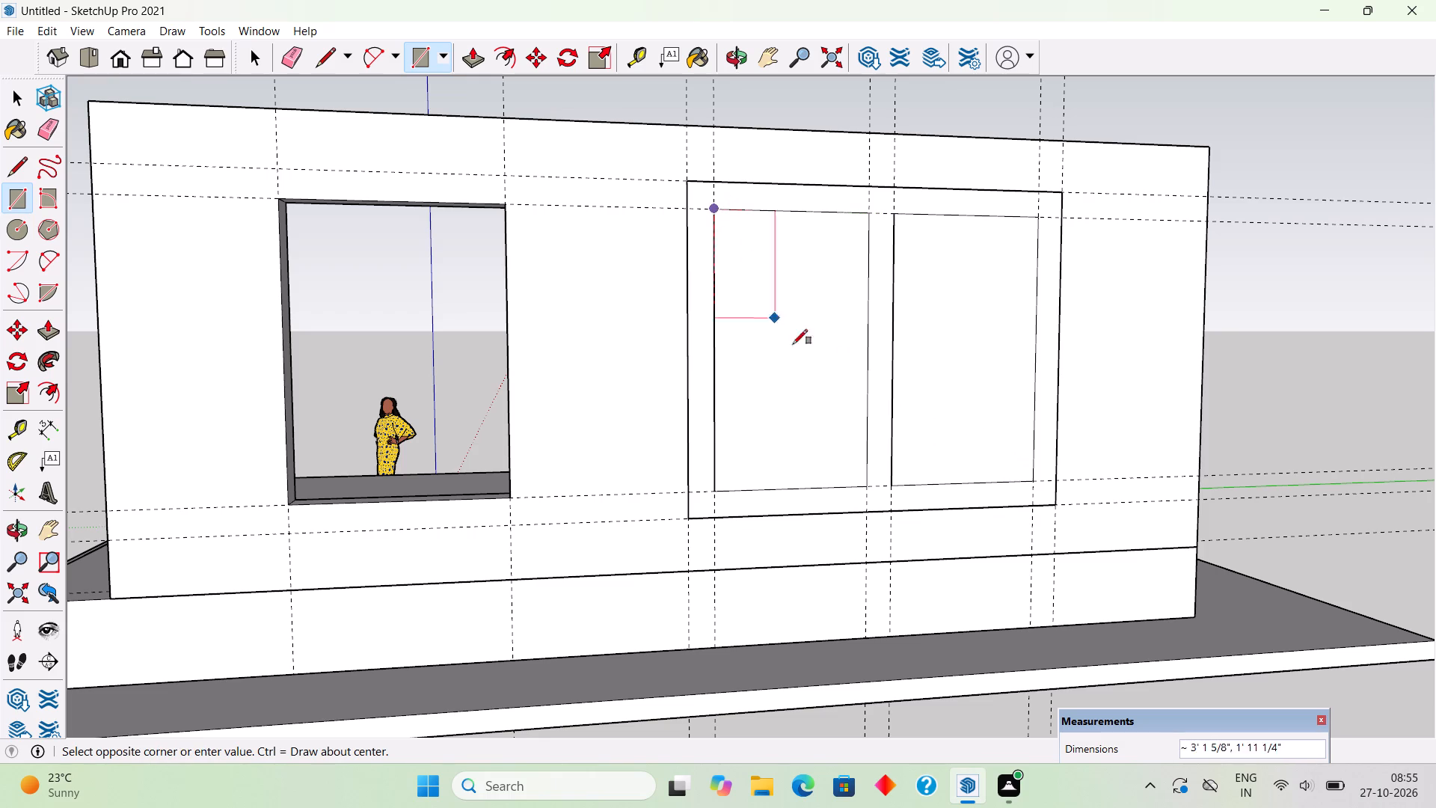
{"action": "left_click", "coordinate": [865, 483]}
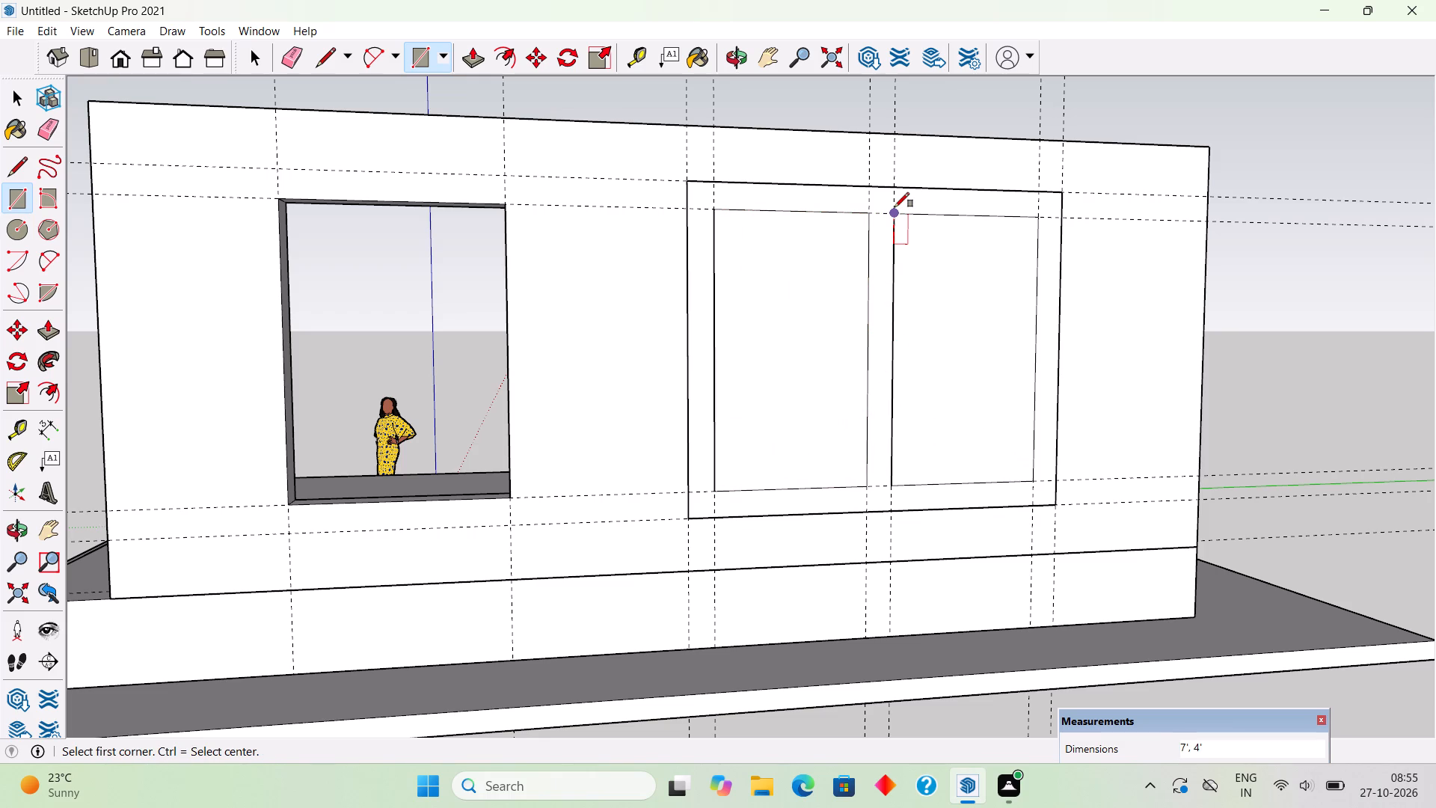
{"action": "left_click", "coordinate": [895, 207]}
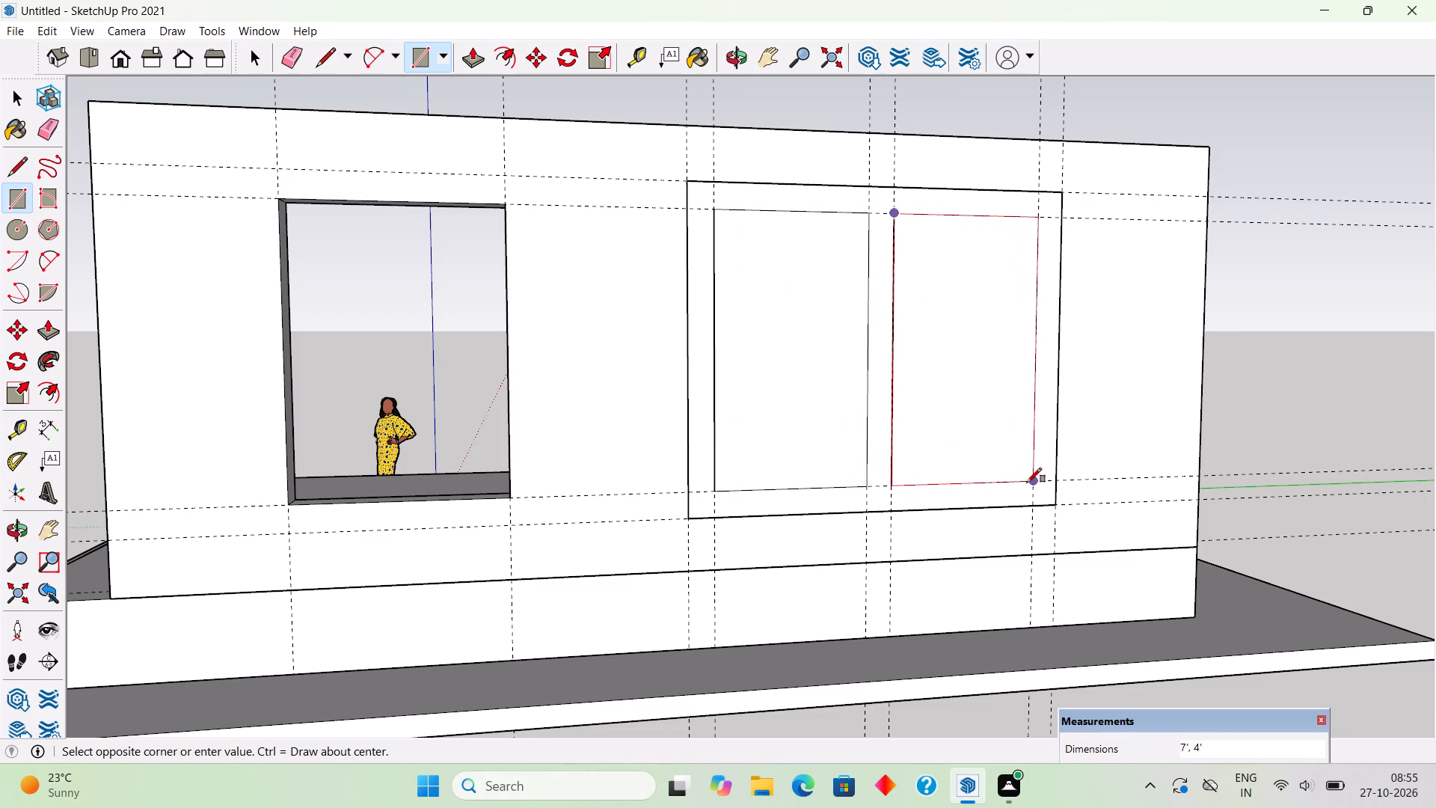
{"action": "left_click", "coordinate": [1029, 482]}
{"action": "key", "text": "space"}
{"action": "left_click", "coordinate": [764, 406]}
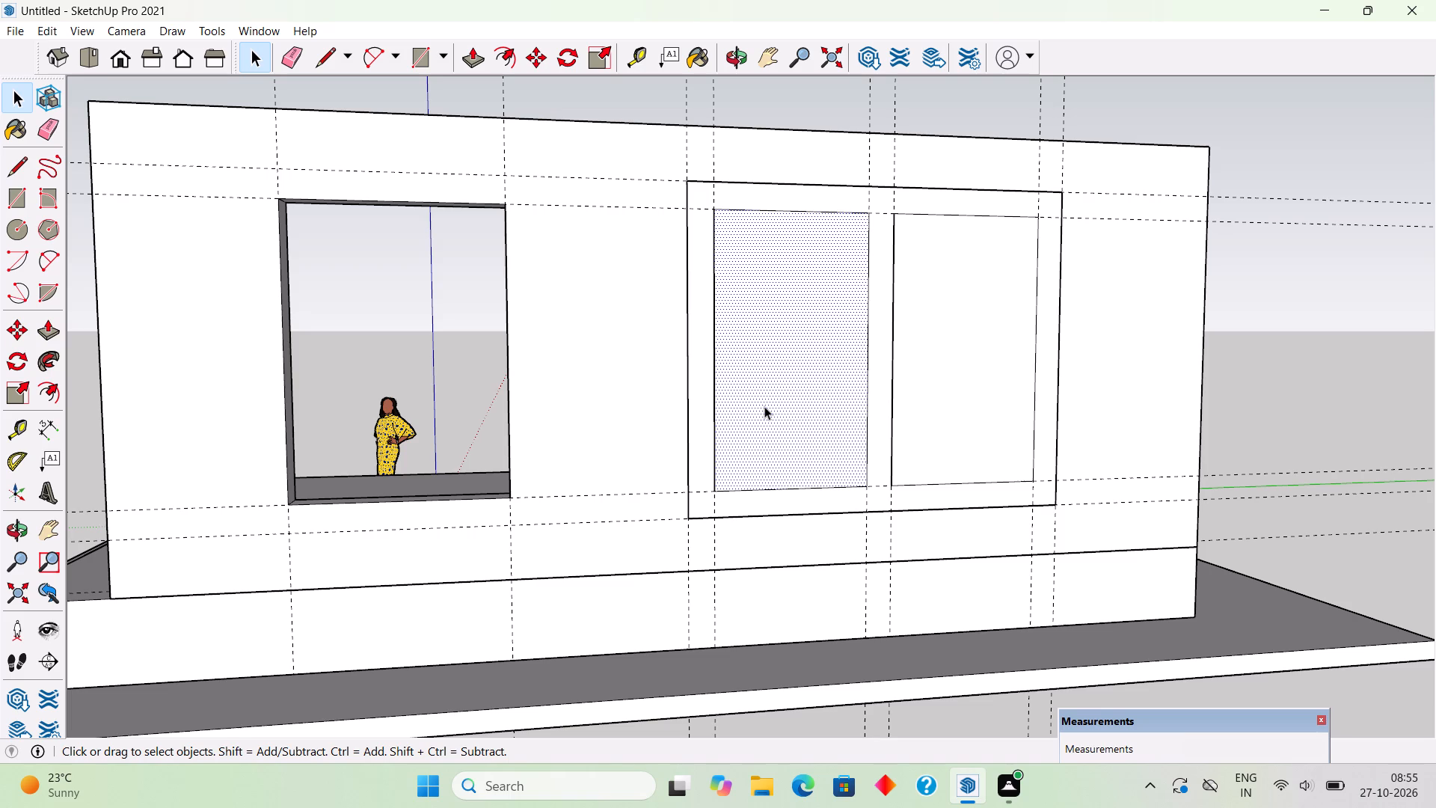
{"action": "key", "text": "Delete"}
{"action": "left_click", "coordinate": [1000, 401]}
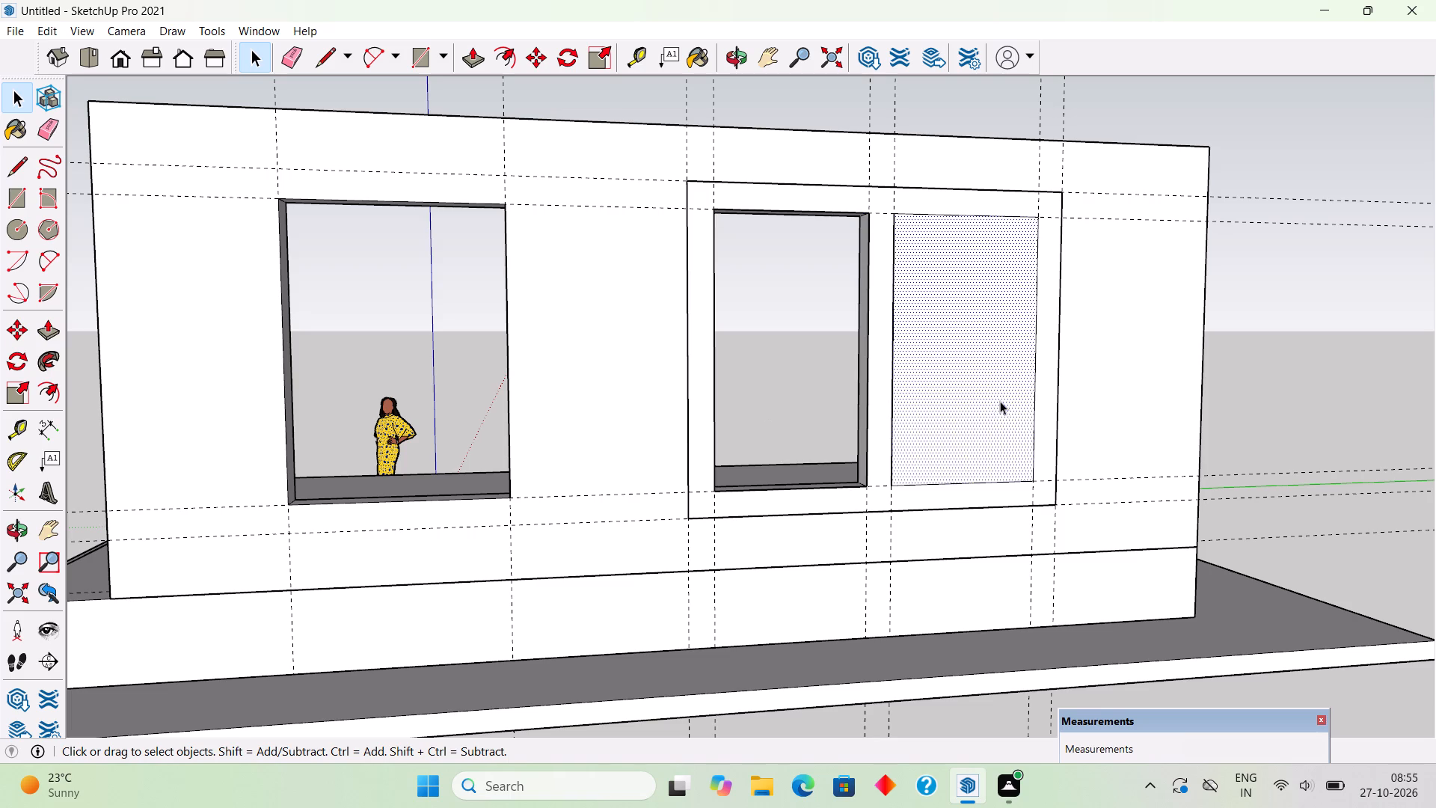
{"action": "key", "text": "Delete"}
Pull the frame face around the paired openings 5" out from the wall.
{"action": "key", "text": "p"}
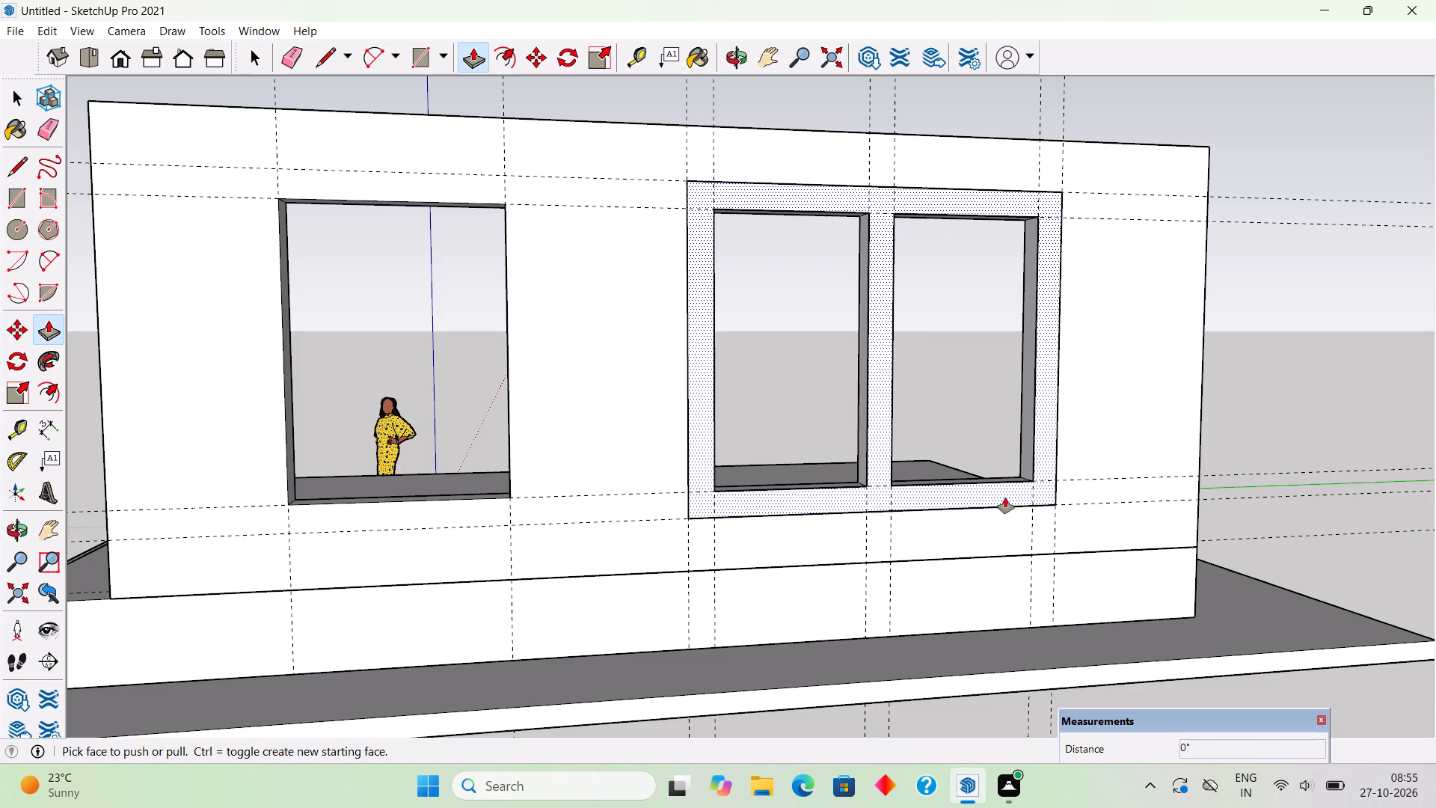
{"action": "left_click", "coordinate": [1005, 498]}
{"action": "middle_click_drag", "start_coordinate": [1027, 512], "coordinate": [1295, 529]}
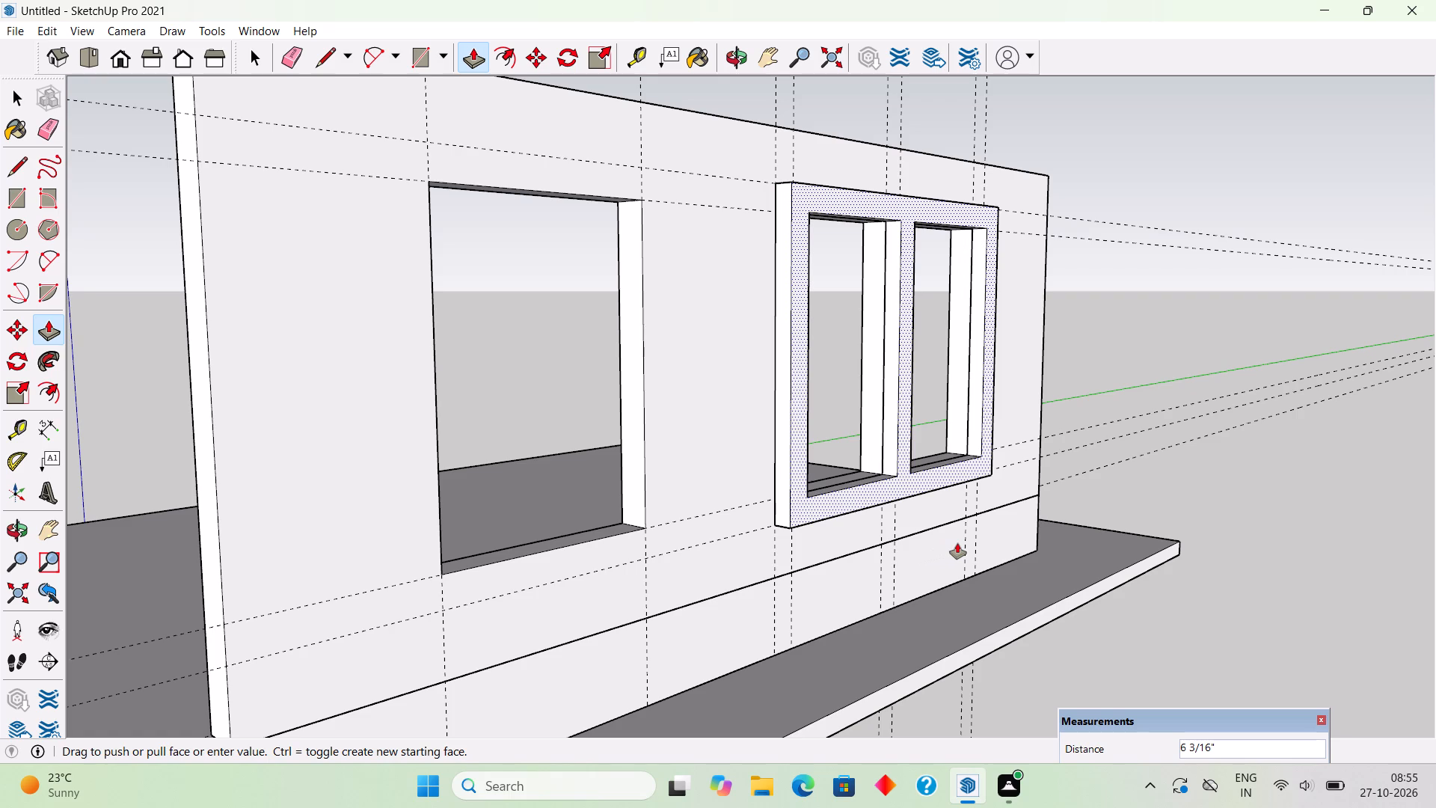
{"action": "type", "text": "5\""}
{"action": "key", "text": "Return"}
{"action": "key", "text": "space"}
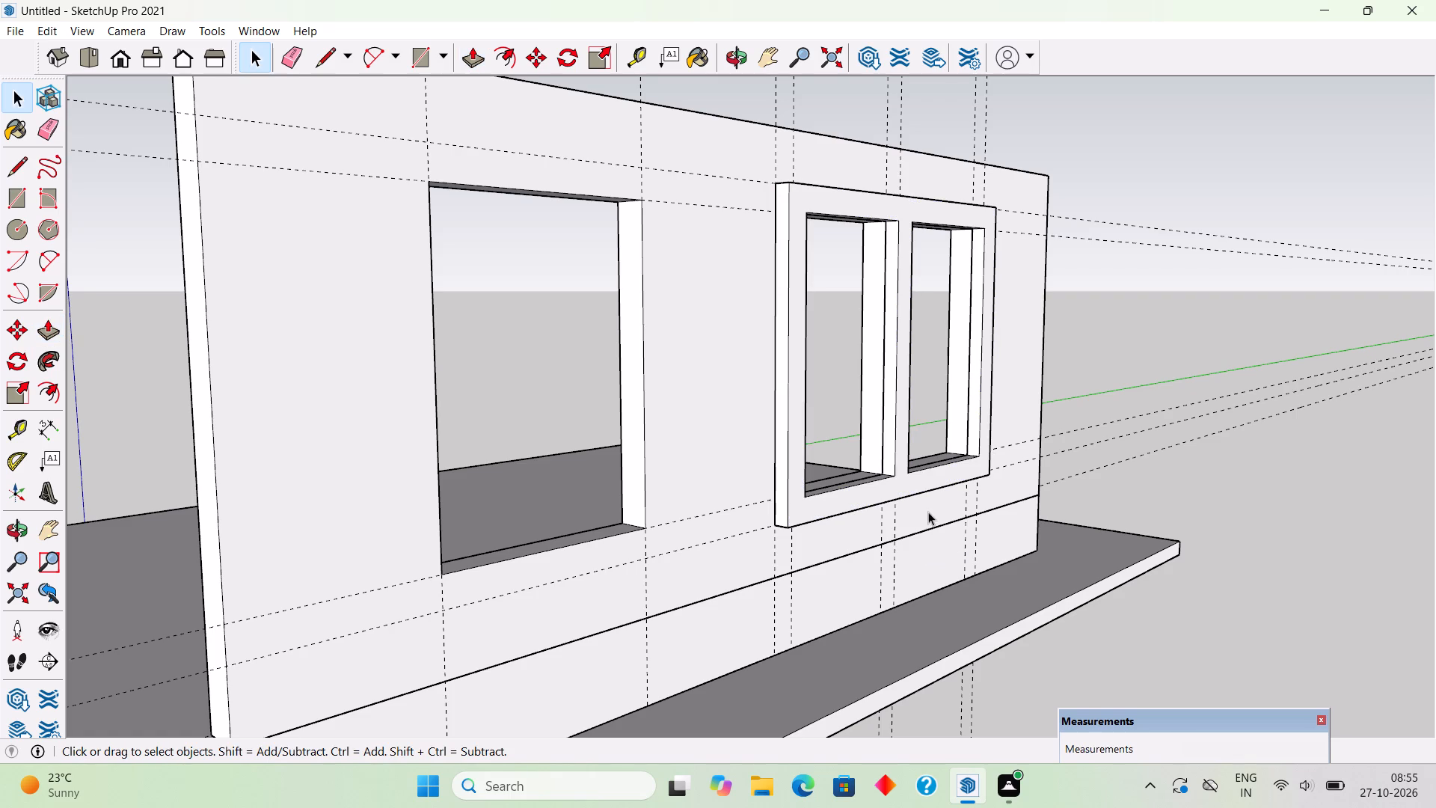
Make the whole raised window frame a group.
{"action": "triple_click", "coordinate": [899, 483]}
{"action": "right_click", "coordinate": [899, 483]}
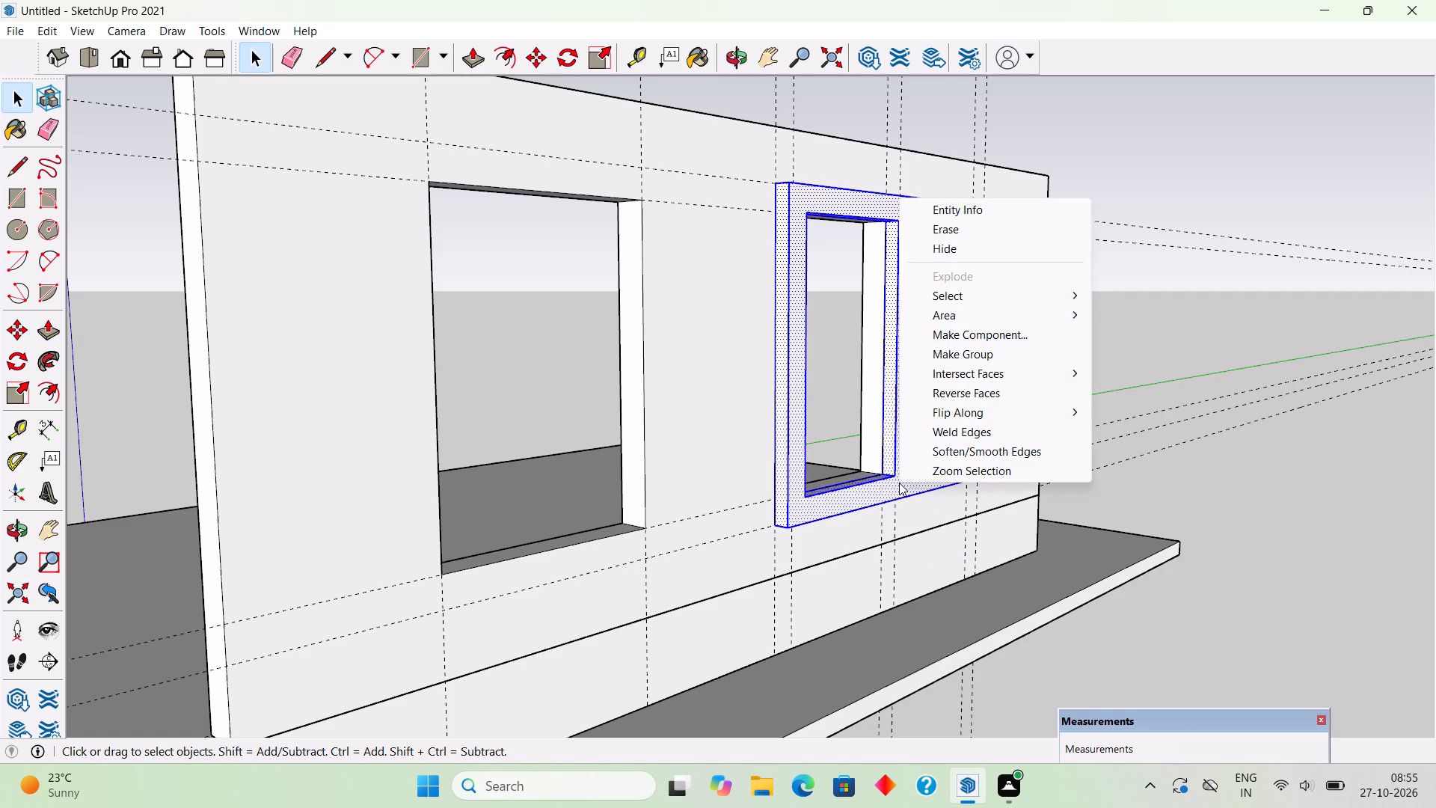
{"action": "left_click", "coordinate": [979, 351]}
{"action": "left_click", "coordinate": [1111, 303]}
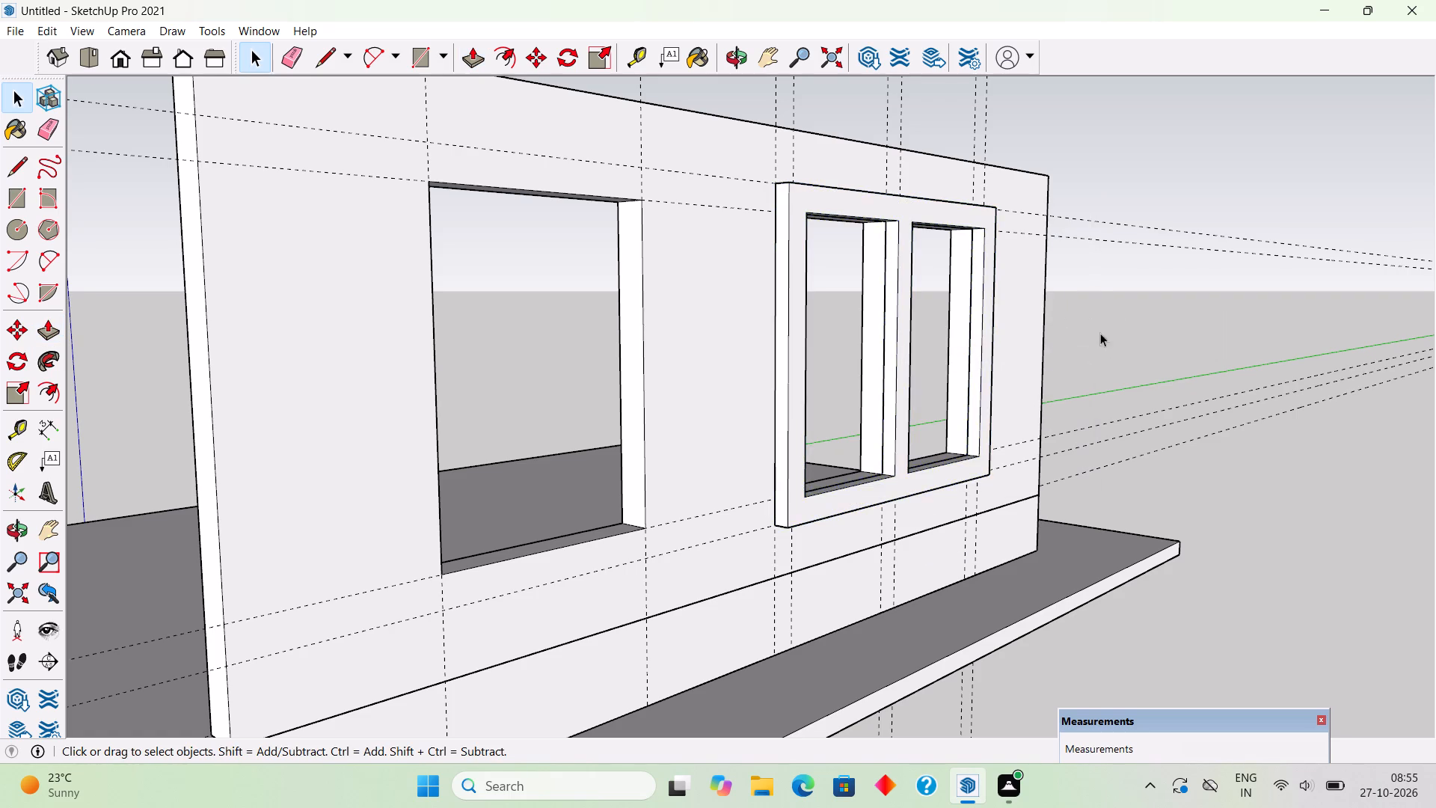
Draw a 7' by 4' rectangle across each of the window frame's two openings, flush with its front face.
{"action": "middle_click_drag", "start_coordinate": [973, 341], "coordinate": [734, 341]}
{"action": "scroll", "coordinate": [475, 278], "scroll_direction": "up", "scroll_amount": 3}
{"action": "middle_click_drag", "start_coordinate": [571, 398], "coordinate": [510, 411]}
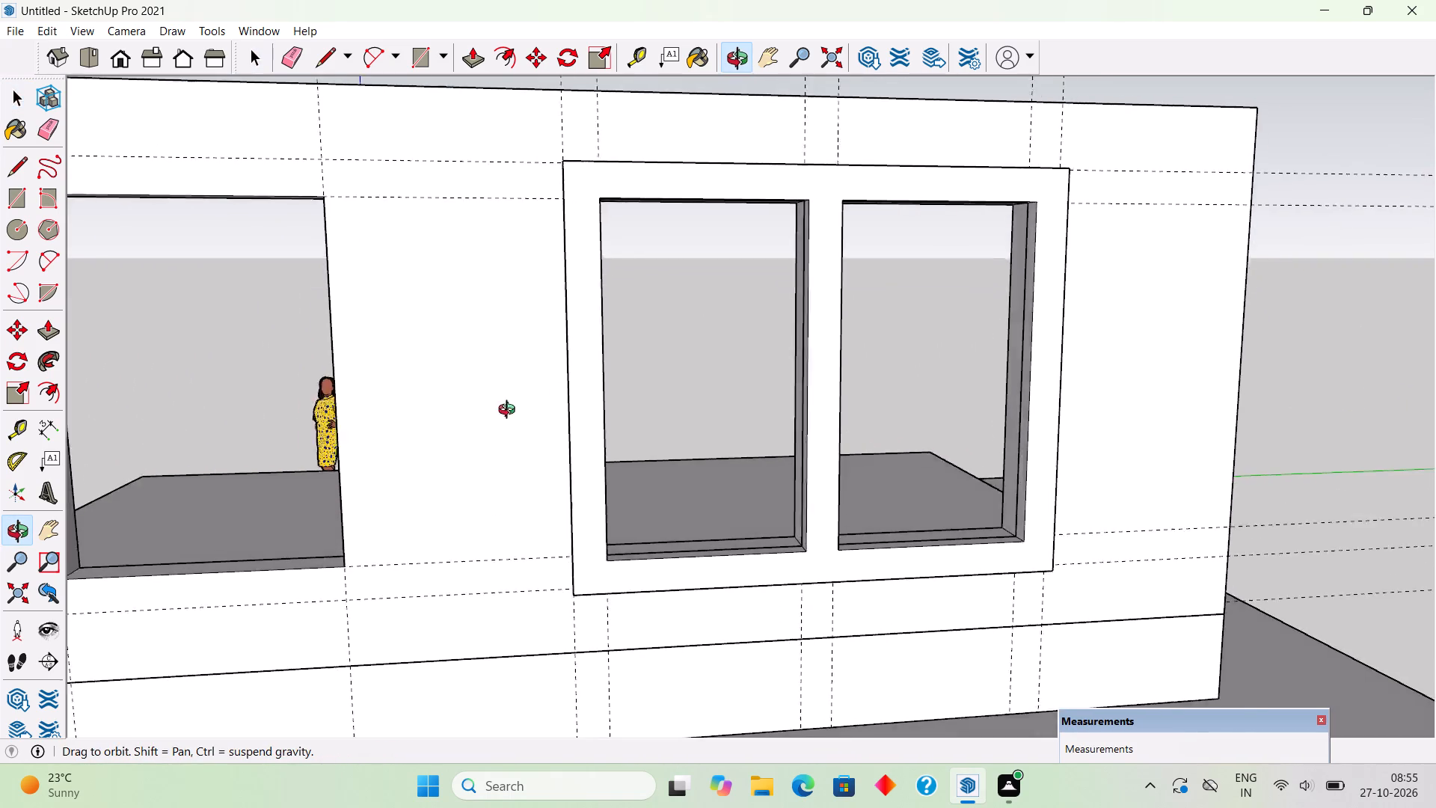
{"action": "middle_click_drag", "start_coordinate": [510, 411], "coordinate": [440, 353]}
{"action": "scroll", "coordinate": [530, 239], "scroll_direction": "up", "scroll_amount": 1}
{"action": "middle_click_drag", "start_coordinate": [631, 349], "coordinate": [675, 358]}
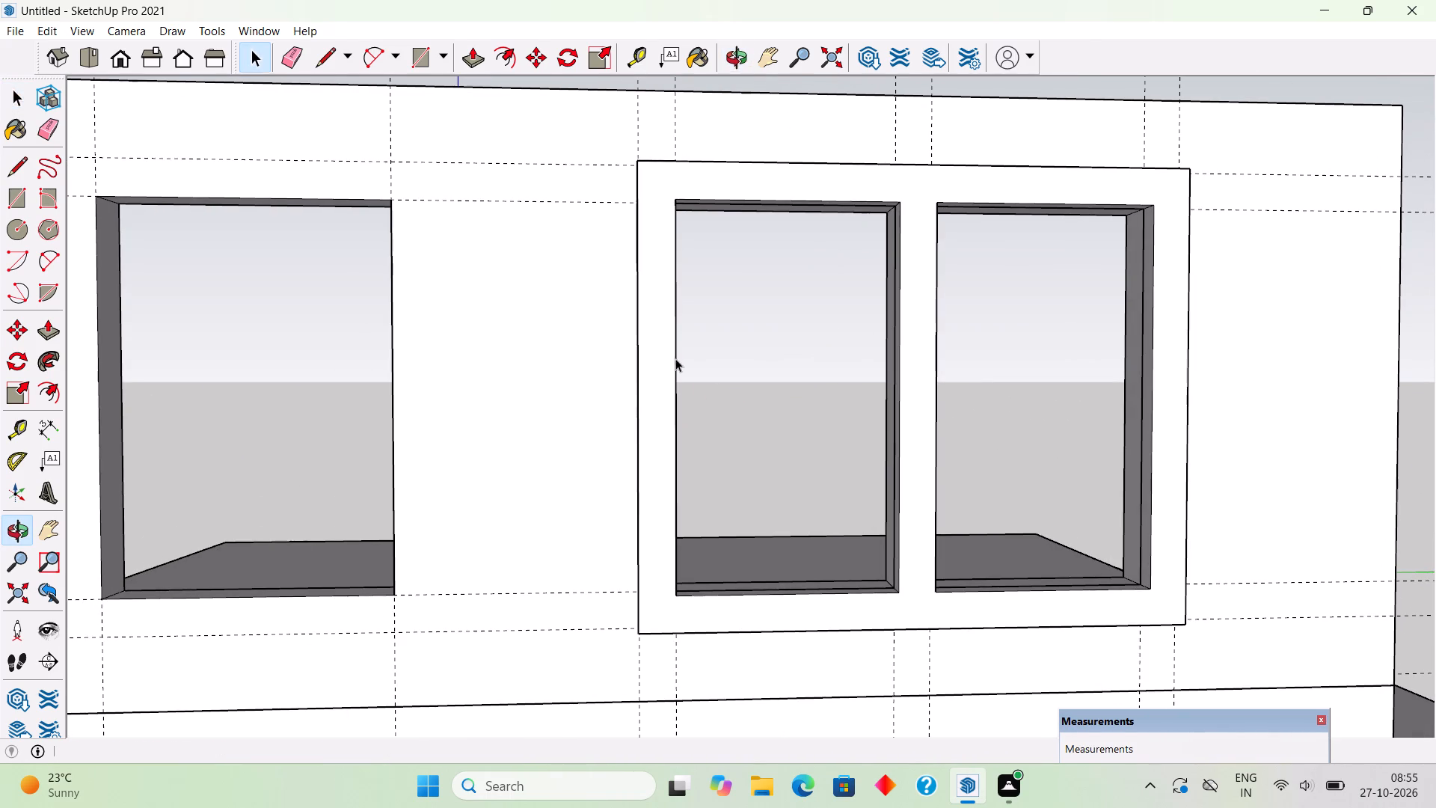
{"action": "key", "text": "r"}
{"action": "left_click", "coordinate": [676, 198]}
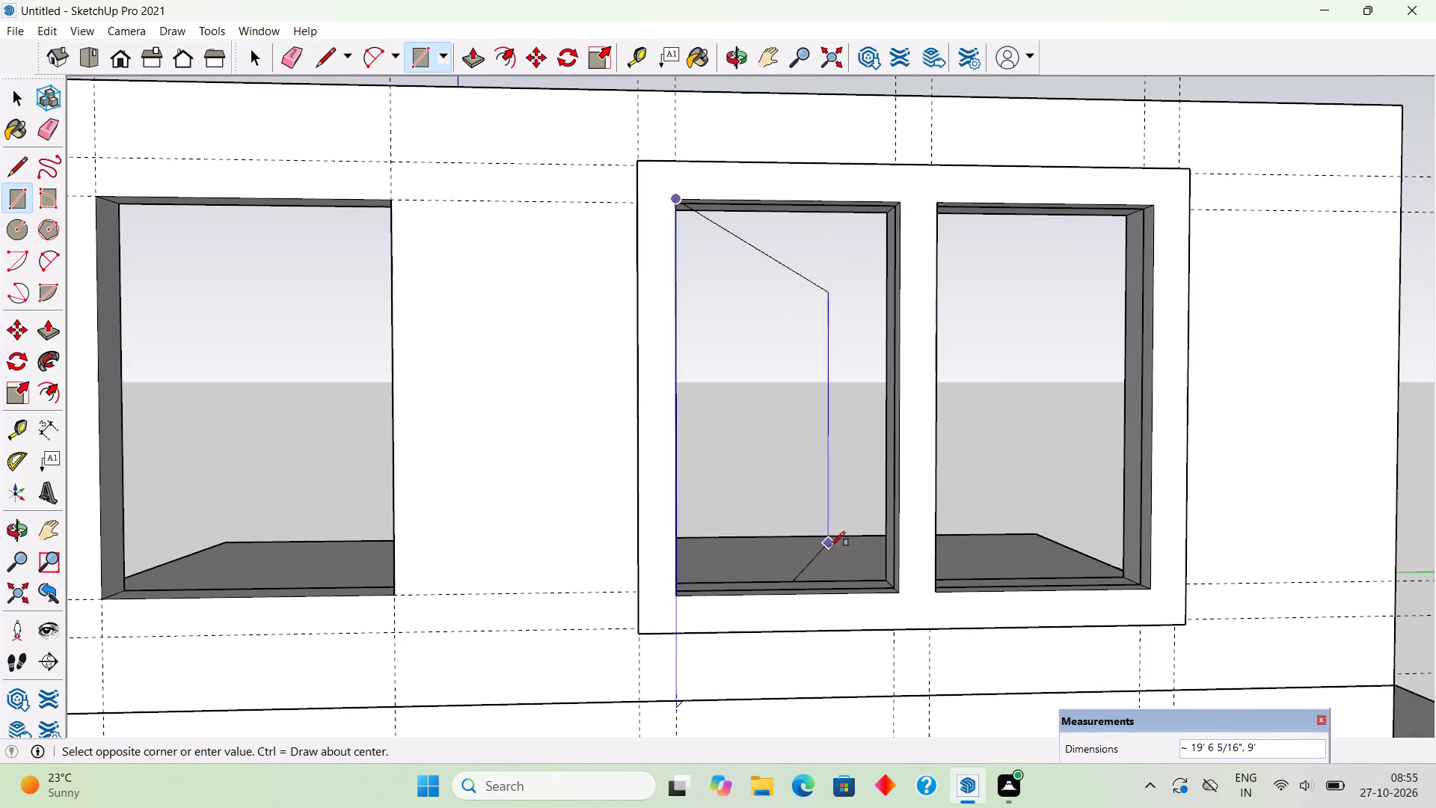
{"action": "left_click", "coordinate": [900, 596]}
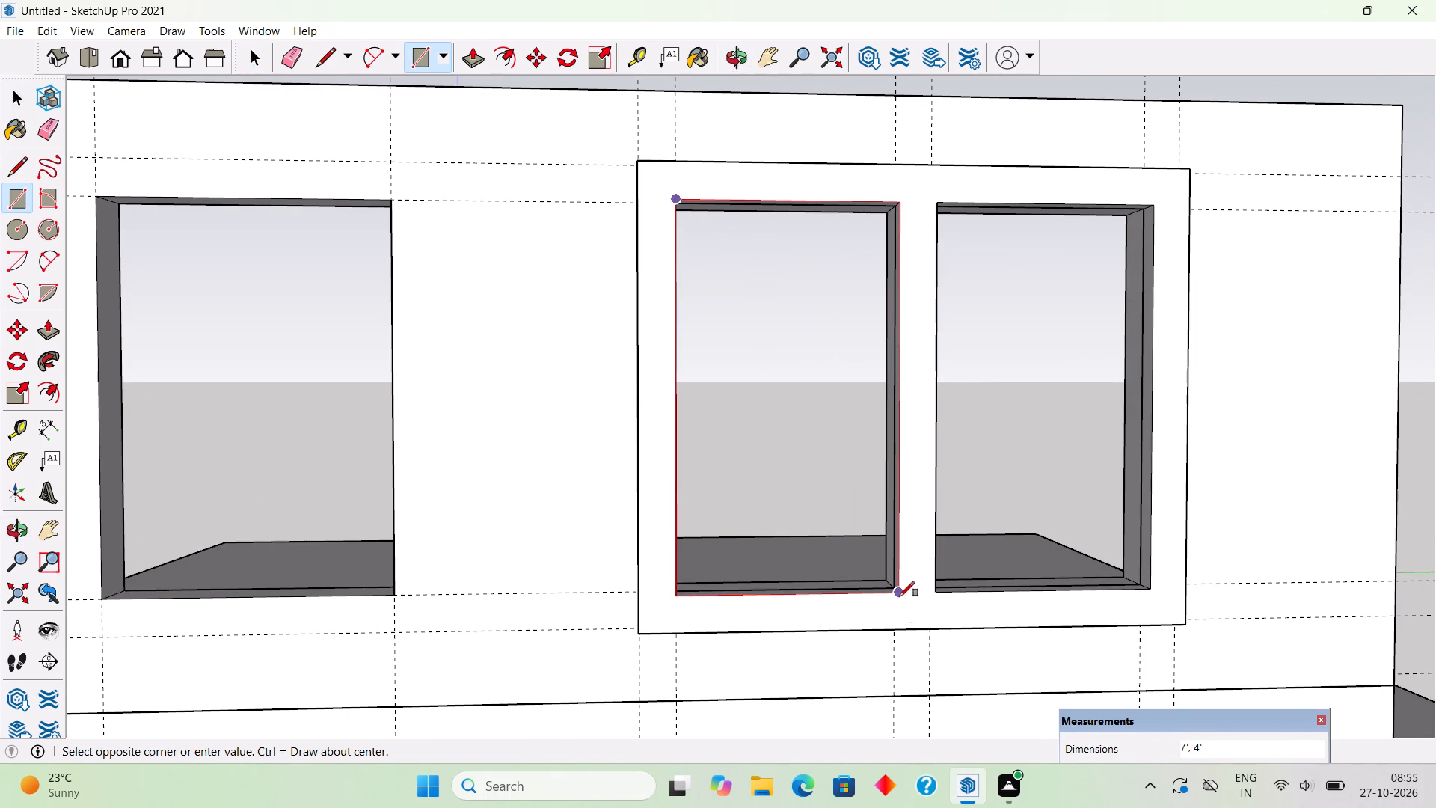
{"action": "left_click", "coordinate": [939, 198]}
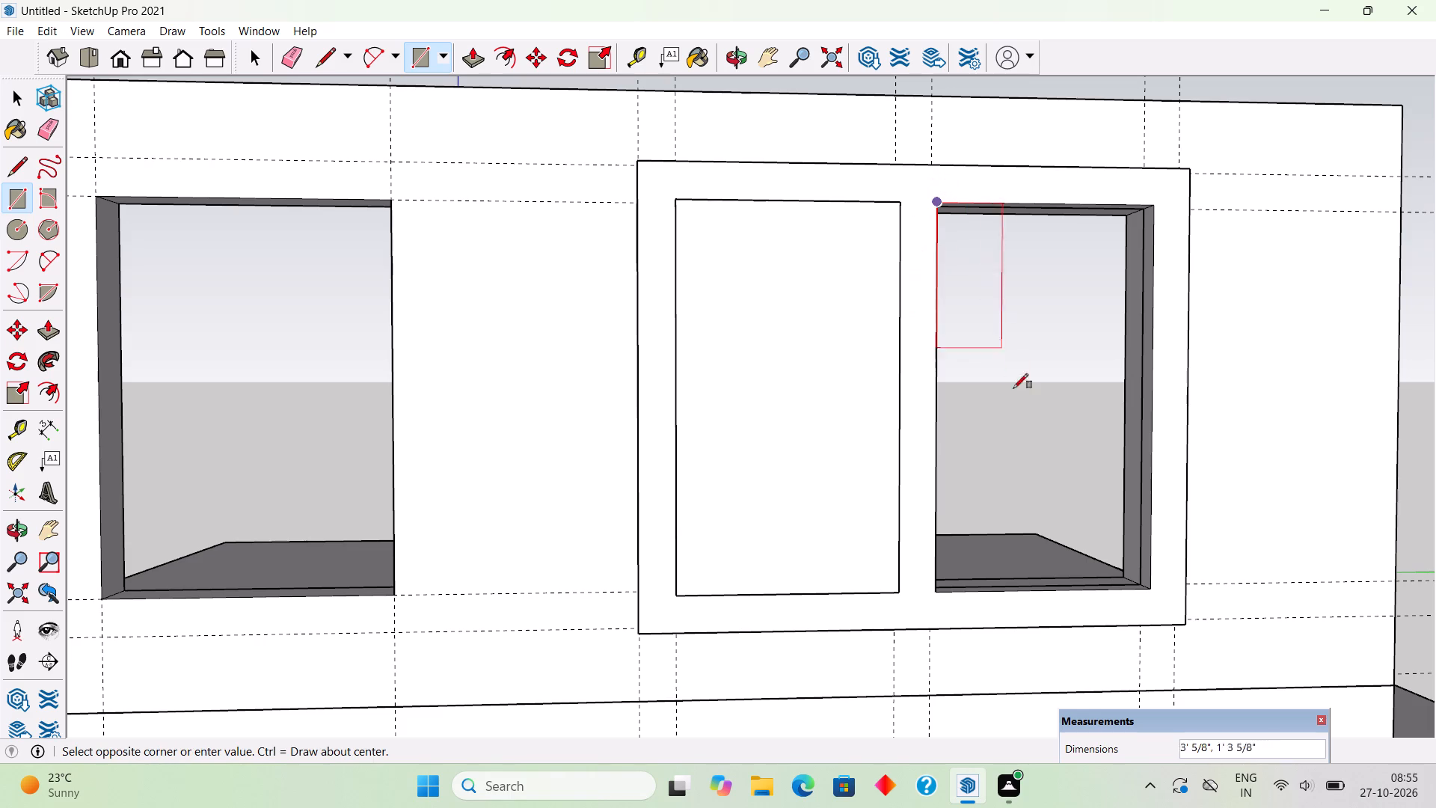
{"action": "left_click", "coordinate": [1150, 594]}
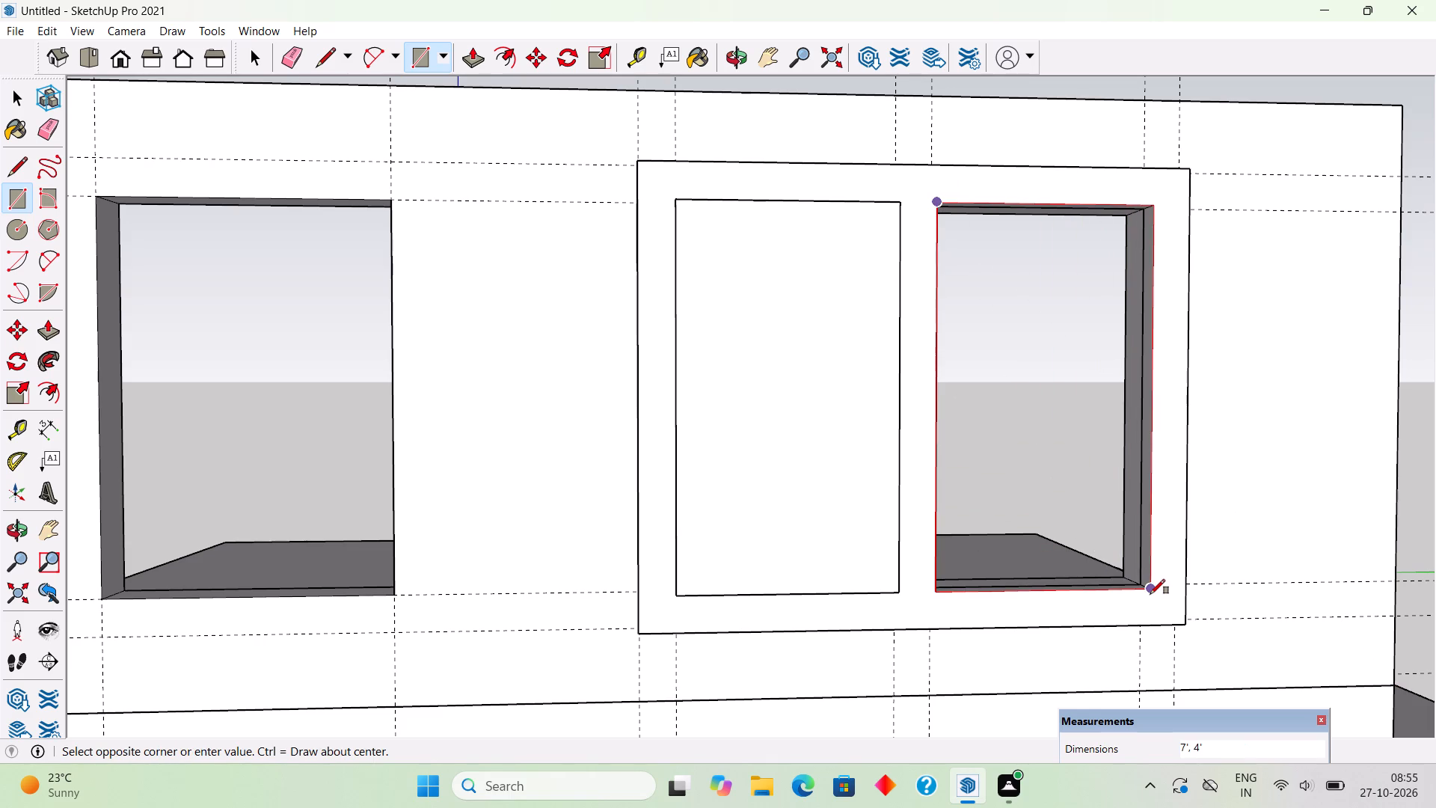
Offset the edges of both 7' by 4' pane rectangles 4" inward.
{"action": "key", "text": "f"}
{"action": "left_click", "coordinate": [1061, 579]}
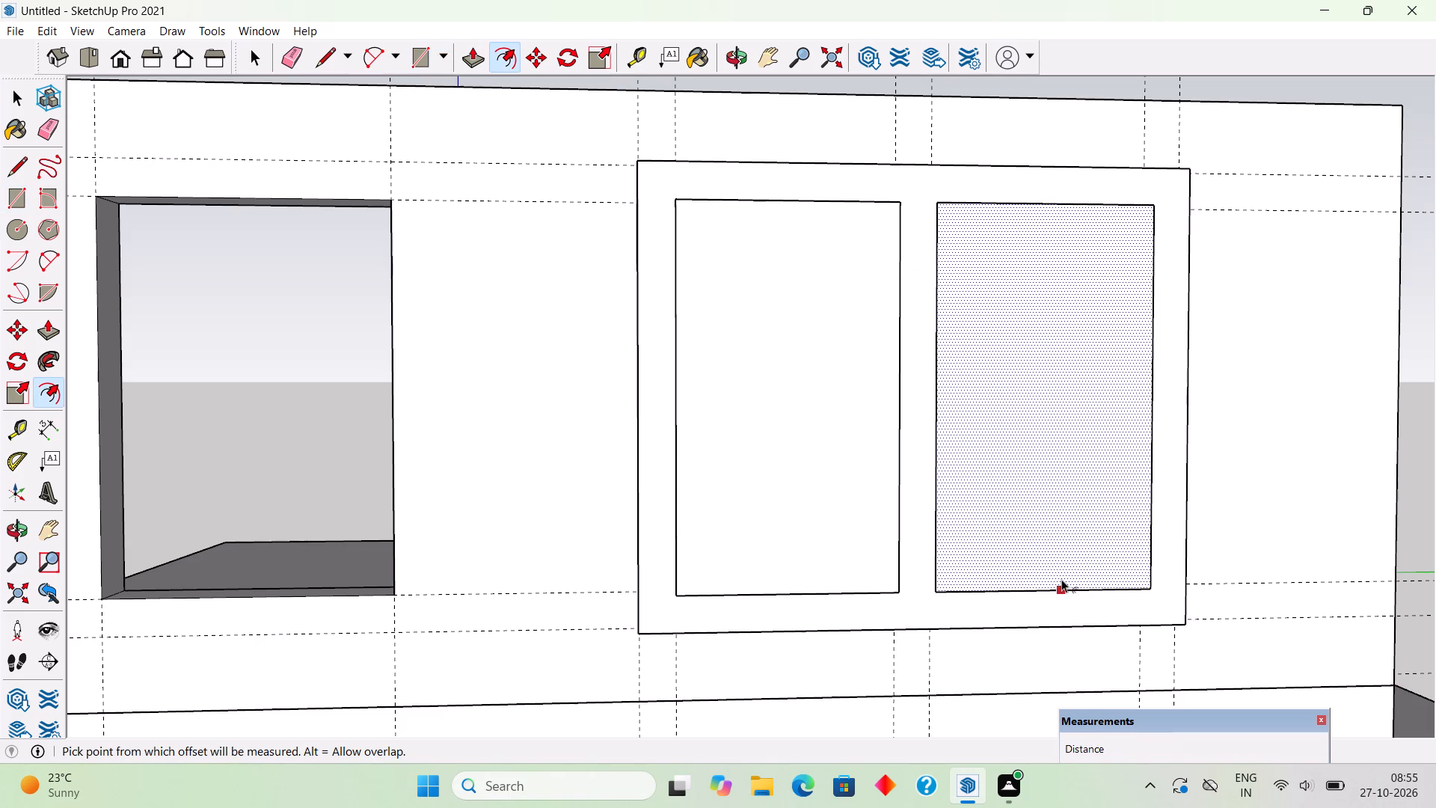
{"action": "type", "text": "4\""}
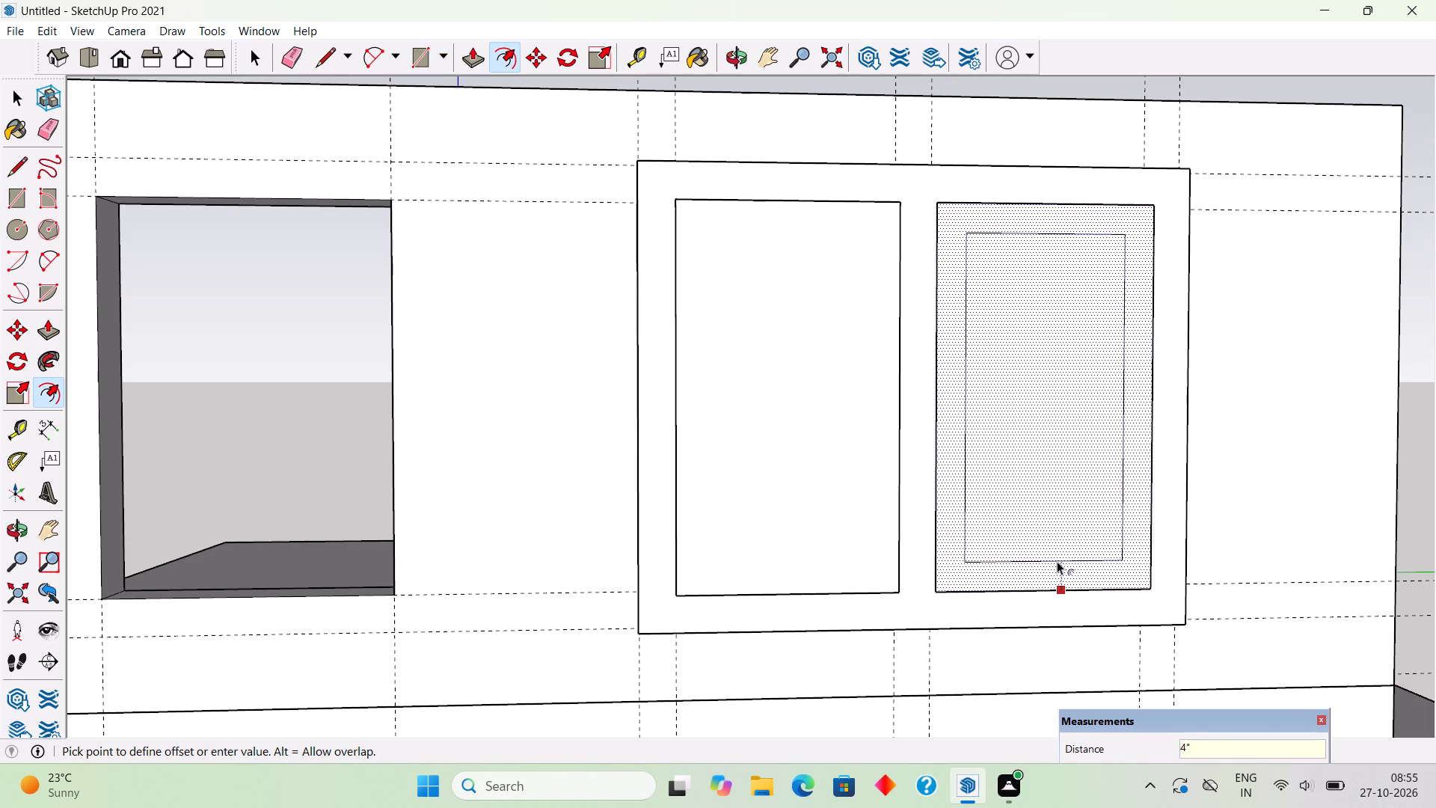
{"action": "key", "text": "Return"}
{"action": "left_click", "coordinate": [822, 565]}
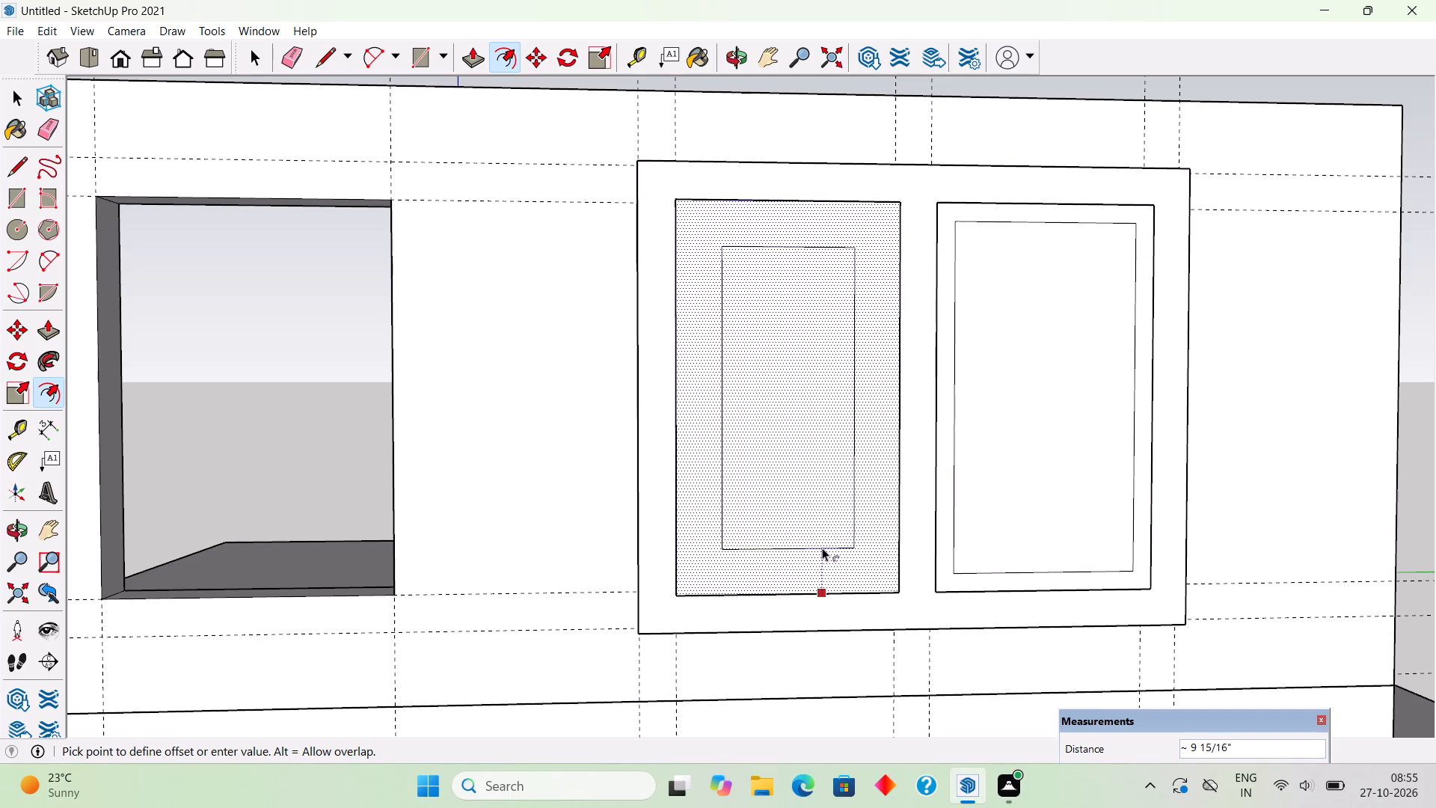
{"action": "type", "text": "4\""}
{"action": "key", "text": "Return"}
{"action": "key", "text": "space"}
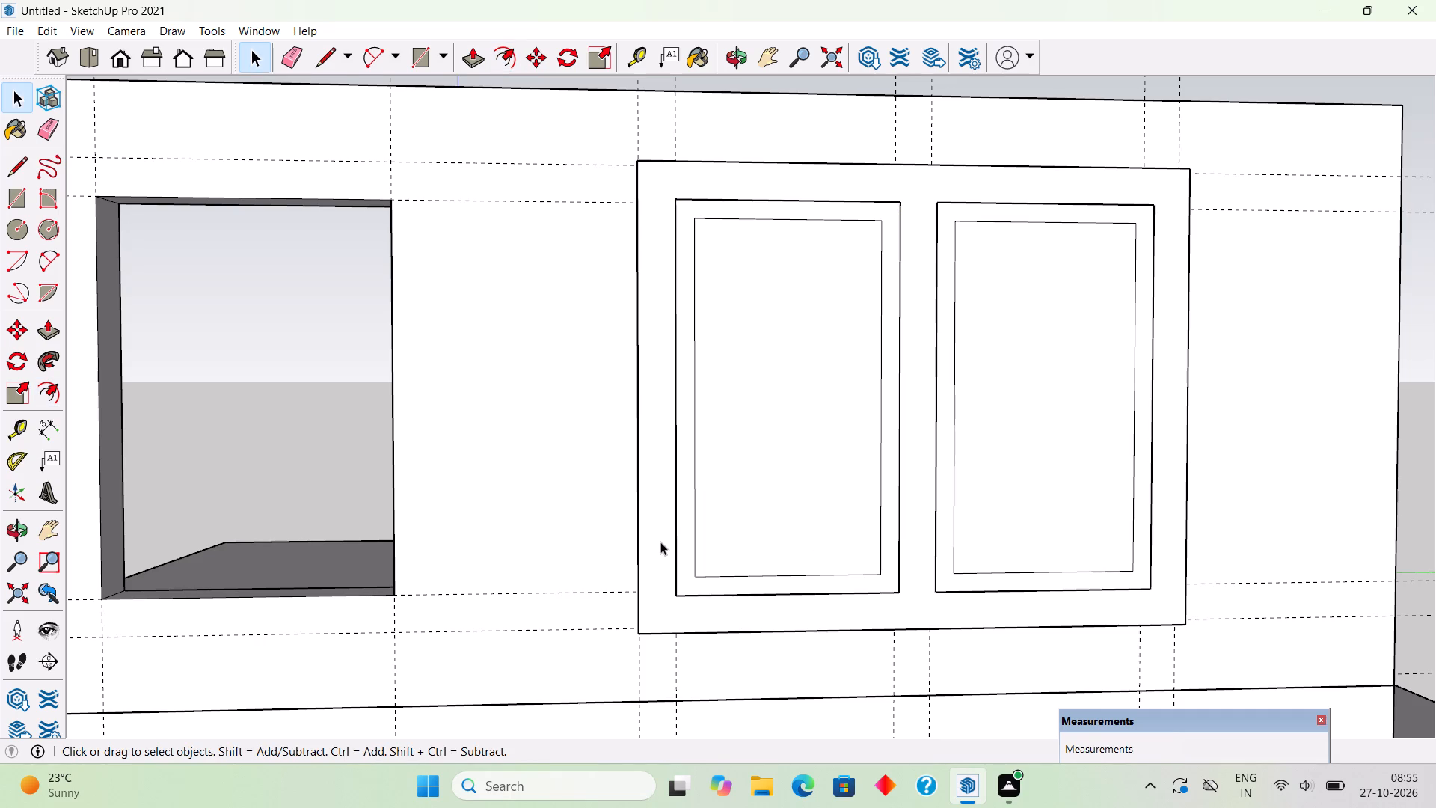
Delete the inner face of each offset rectangle, leaving a sash border in both window openings.
{"action": "scroll", "coordinate": [655, 543], "scroll_direction": "down", "scroll_amount": 1}
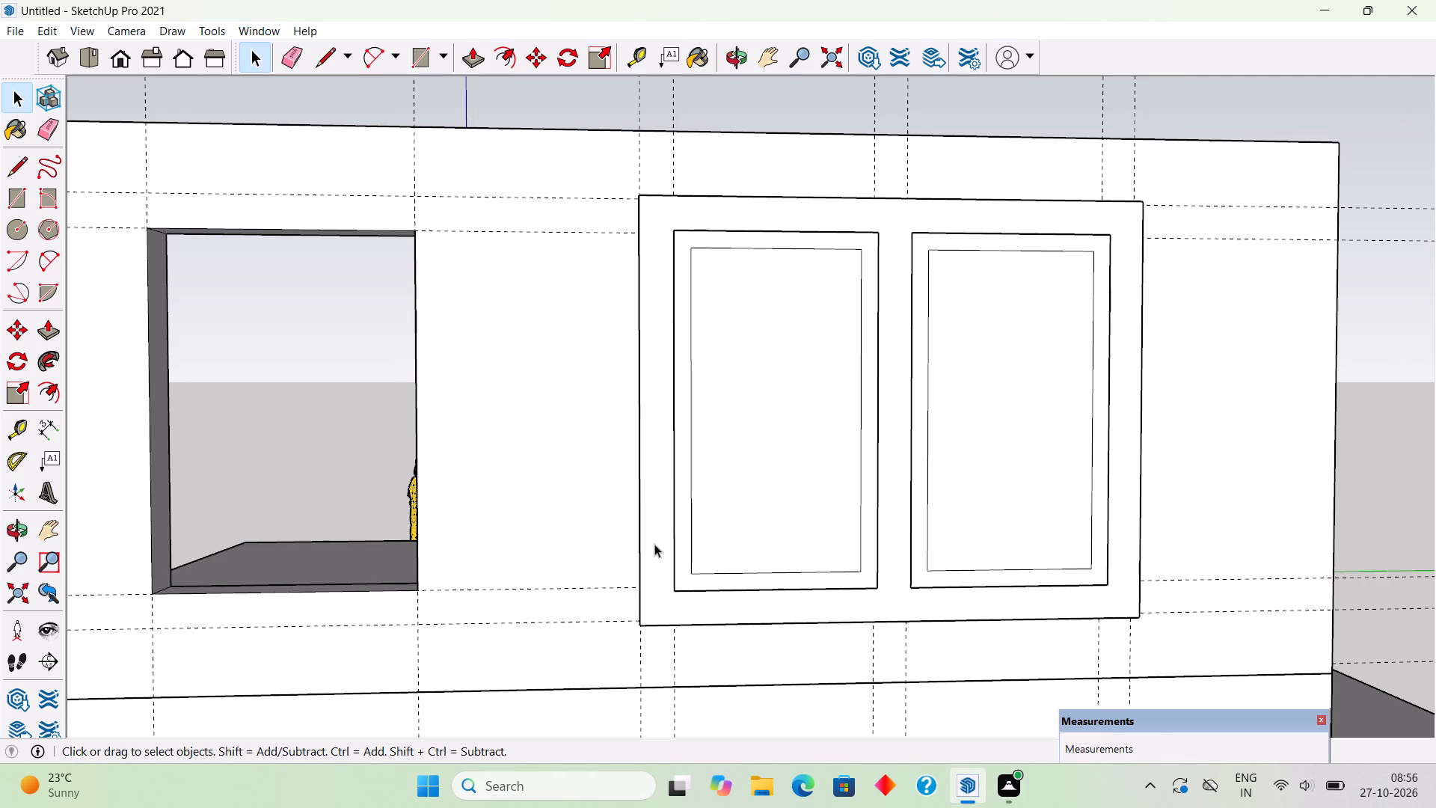
{"action": "middle_click_drag", "start_coordinate": [679, 538], "coordinate": [811, 579]}
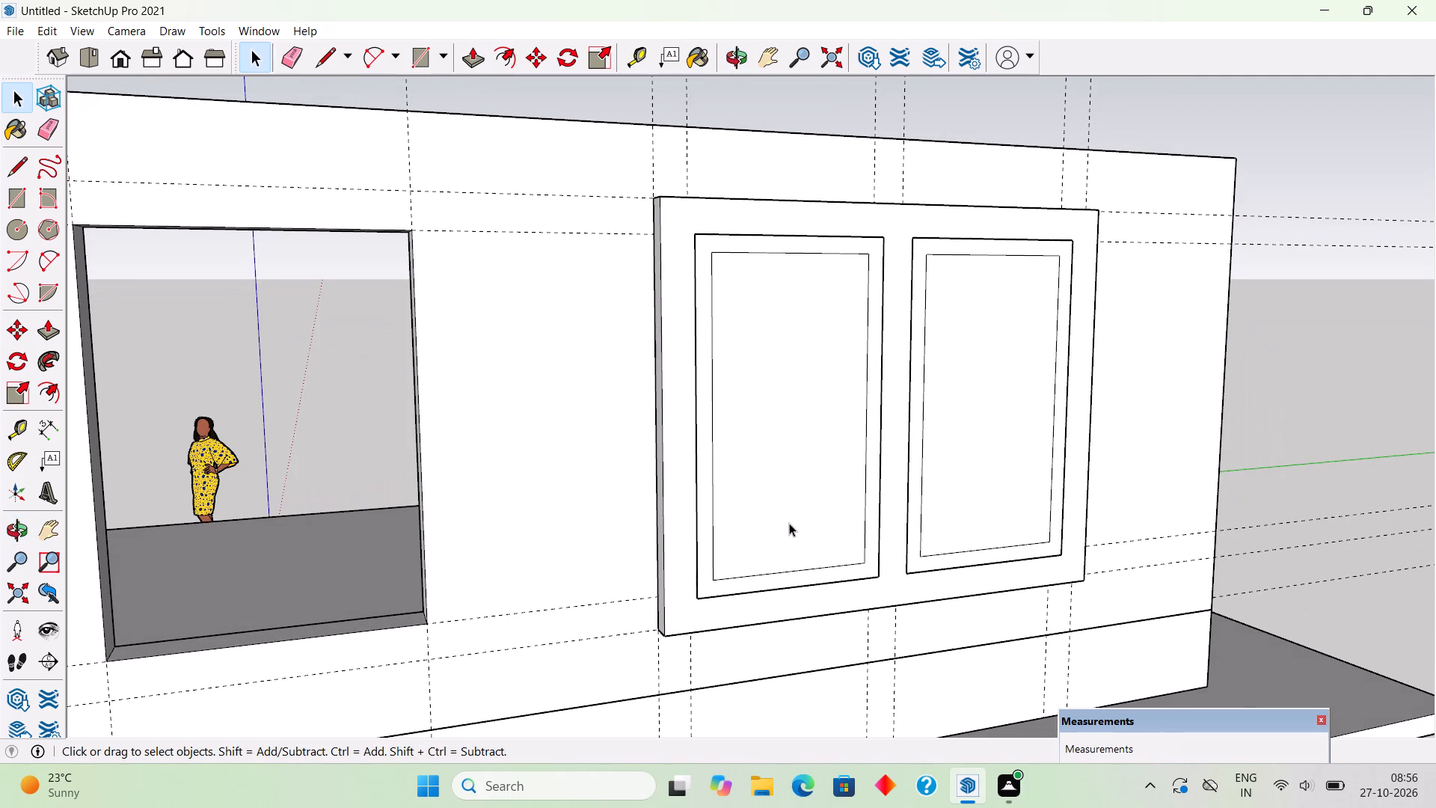
{"action": "left_click", "coordinate": [788, 521]}
{"action": "key", "text": "Delete"}
{"action": "left_click", "coordinate": [999, 481]}
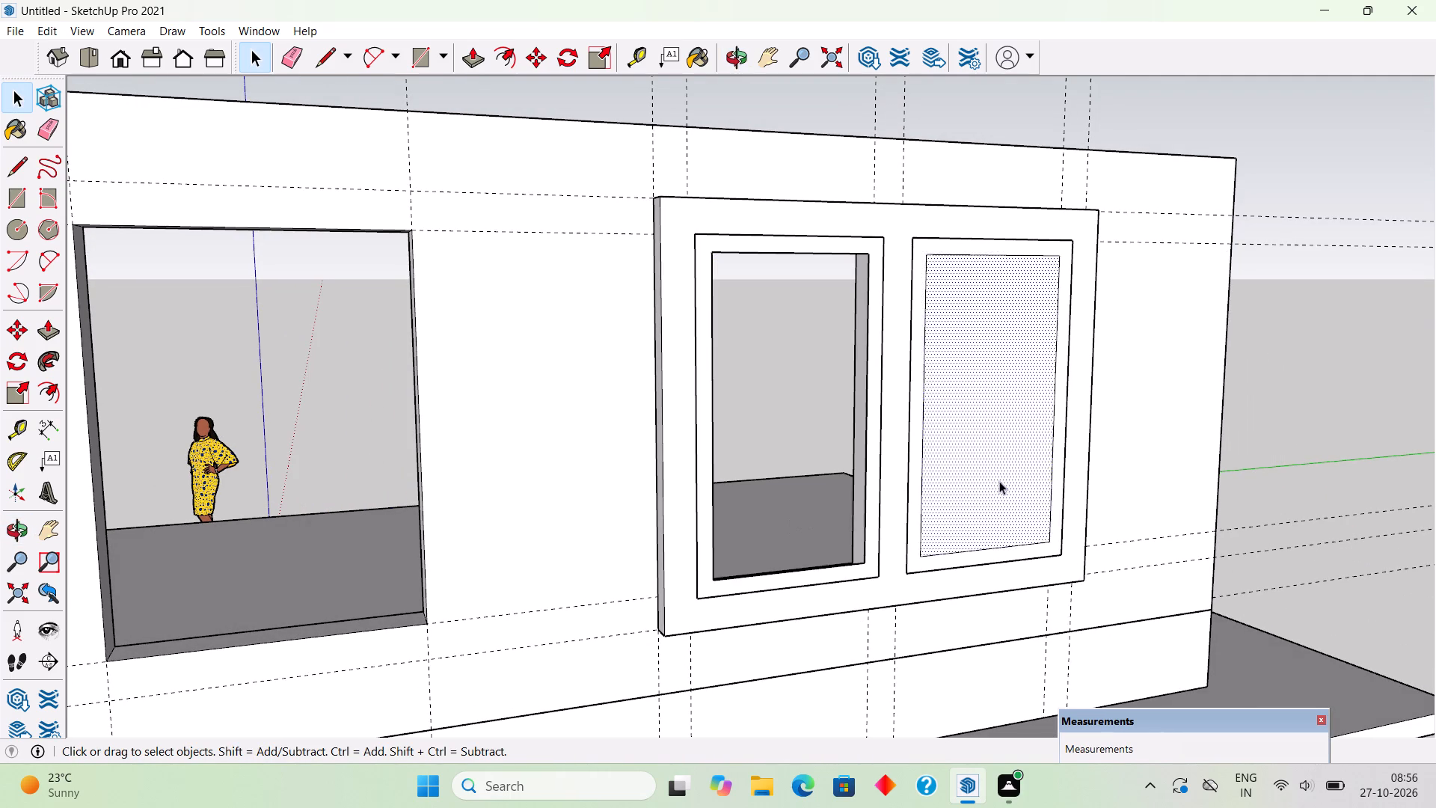
{"action": "key", "text": "Delete"}
Pull both sash border faces out 3" from the window frame.
{"action": "key", "text": "p"}
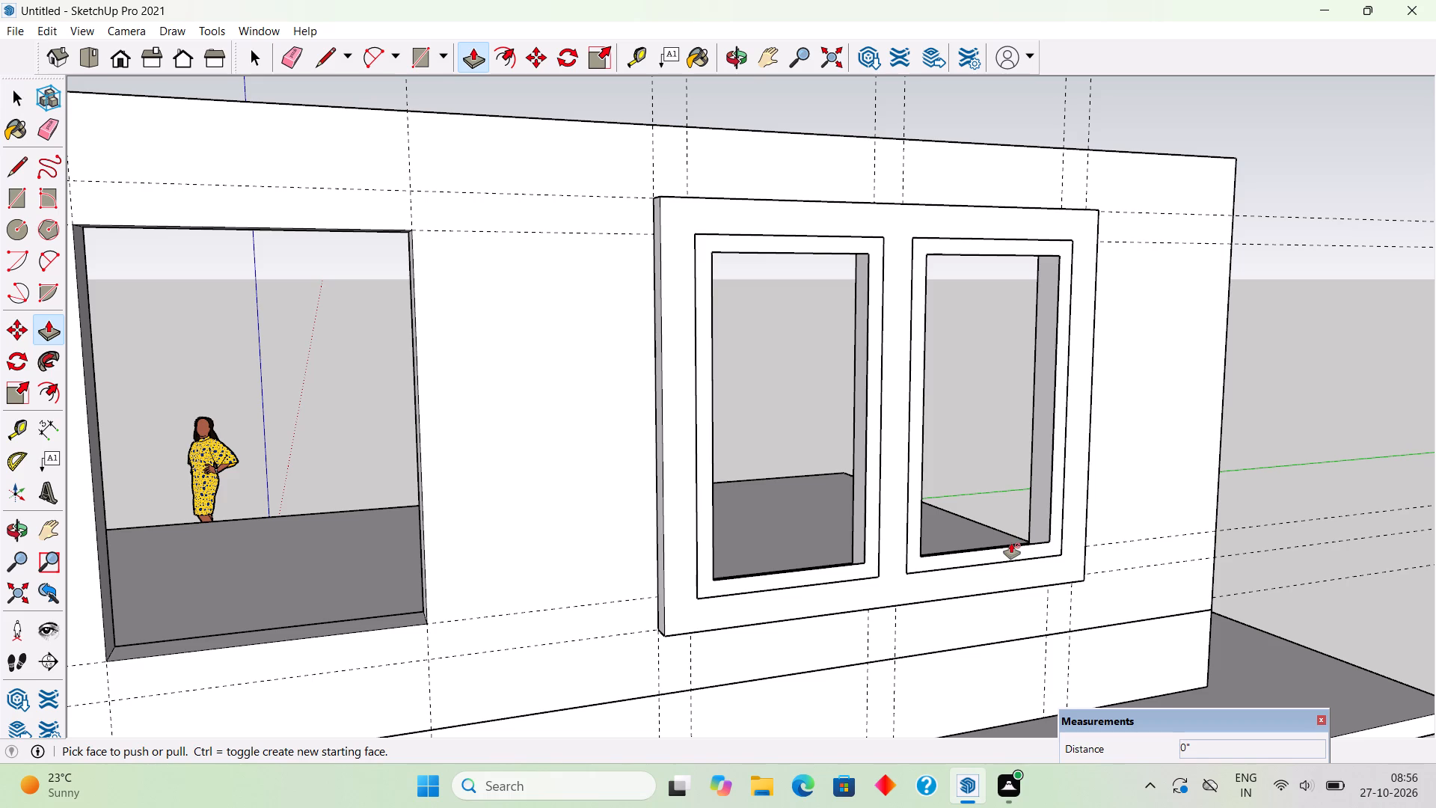
{"action": "left_click", "coordinate": [1013, 548]}
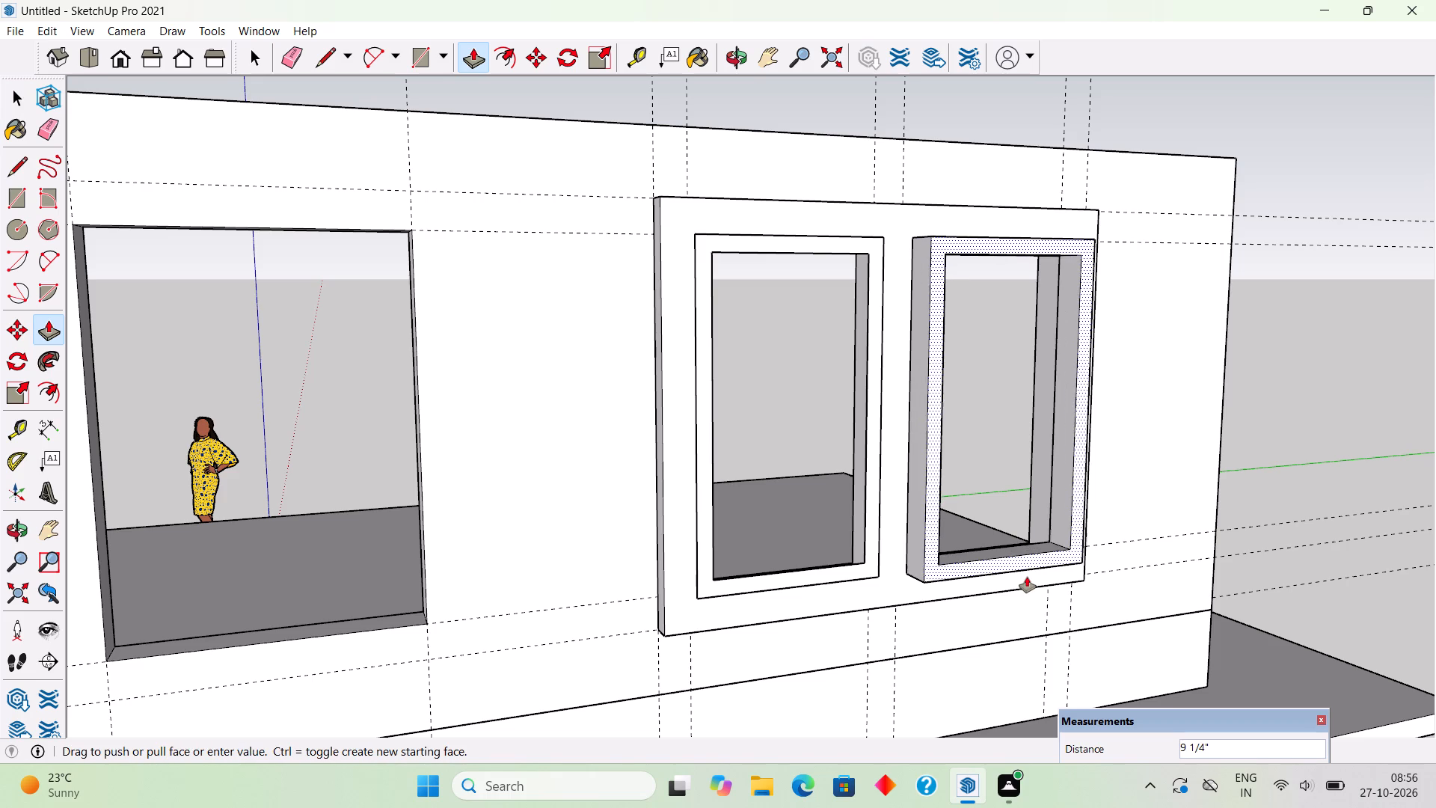
{"action": "type", "text": "3\""}
{"action": "key", "text": "Return"}
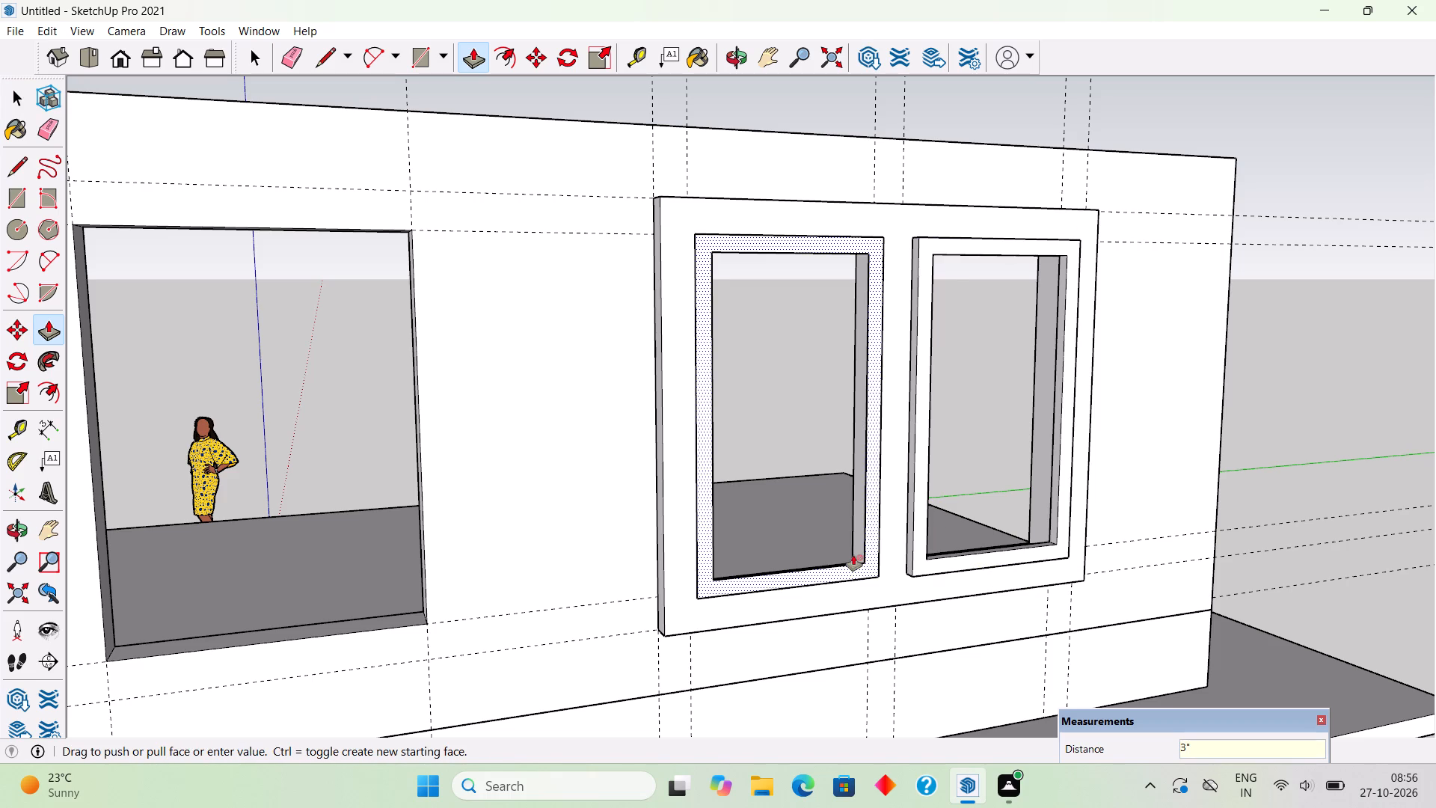
{"action": "left_click", "coordinate": [858, 569]}
{"action": "type", "text": "3\""}
{"action": "key", "text": "Return"}
{"action": "key", "text": "space"}
Make each of the two extruded sash frames its own group.
{"action": "triple_click", "coordinate": [876, 575]}
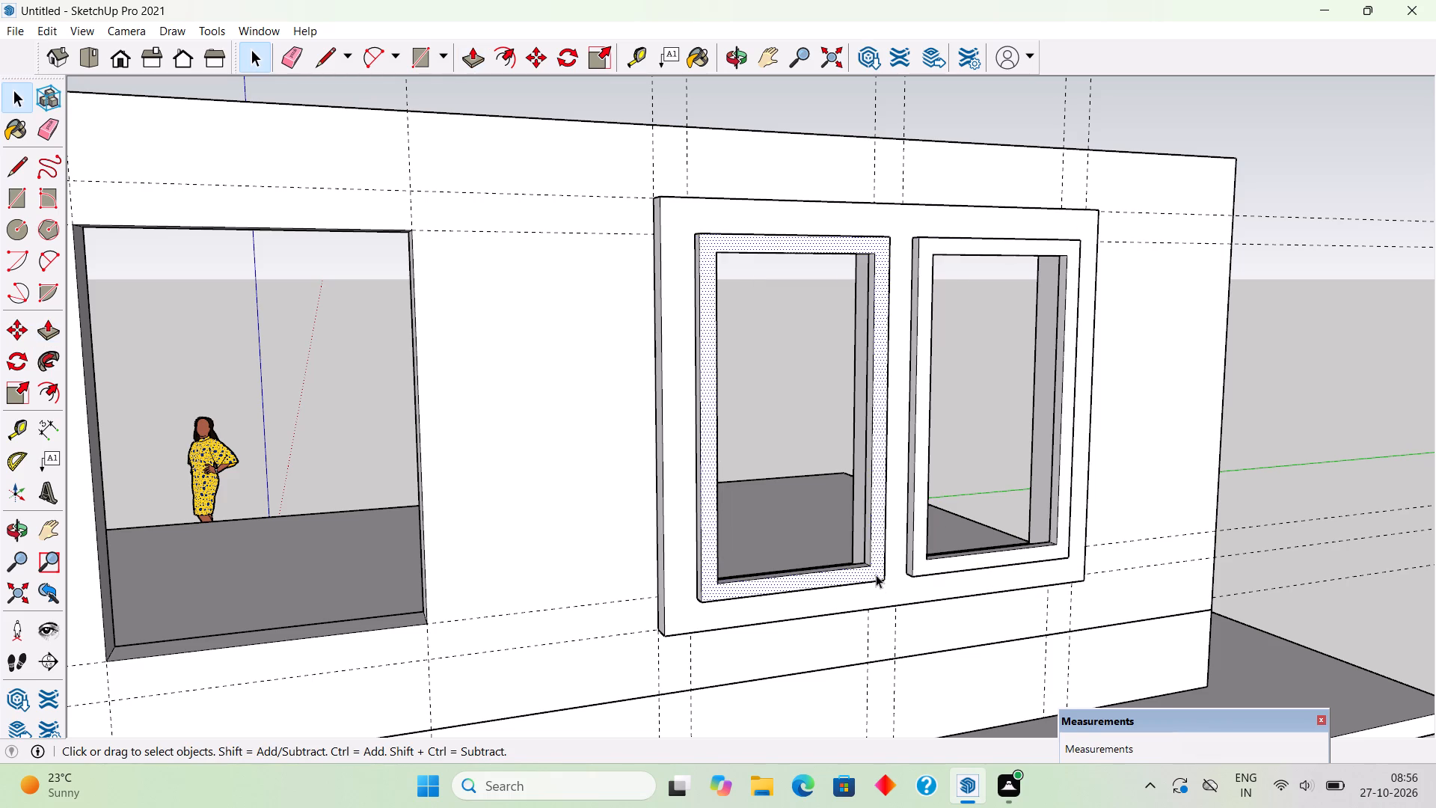
{"action": "right_click", "coordinate": [876, 575]}
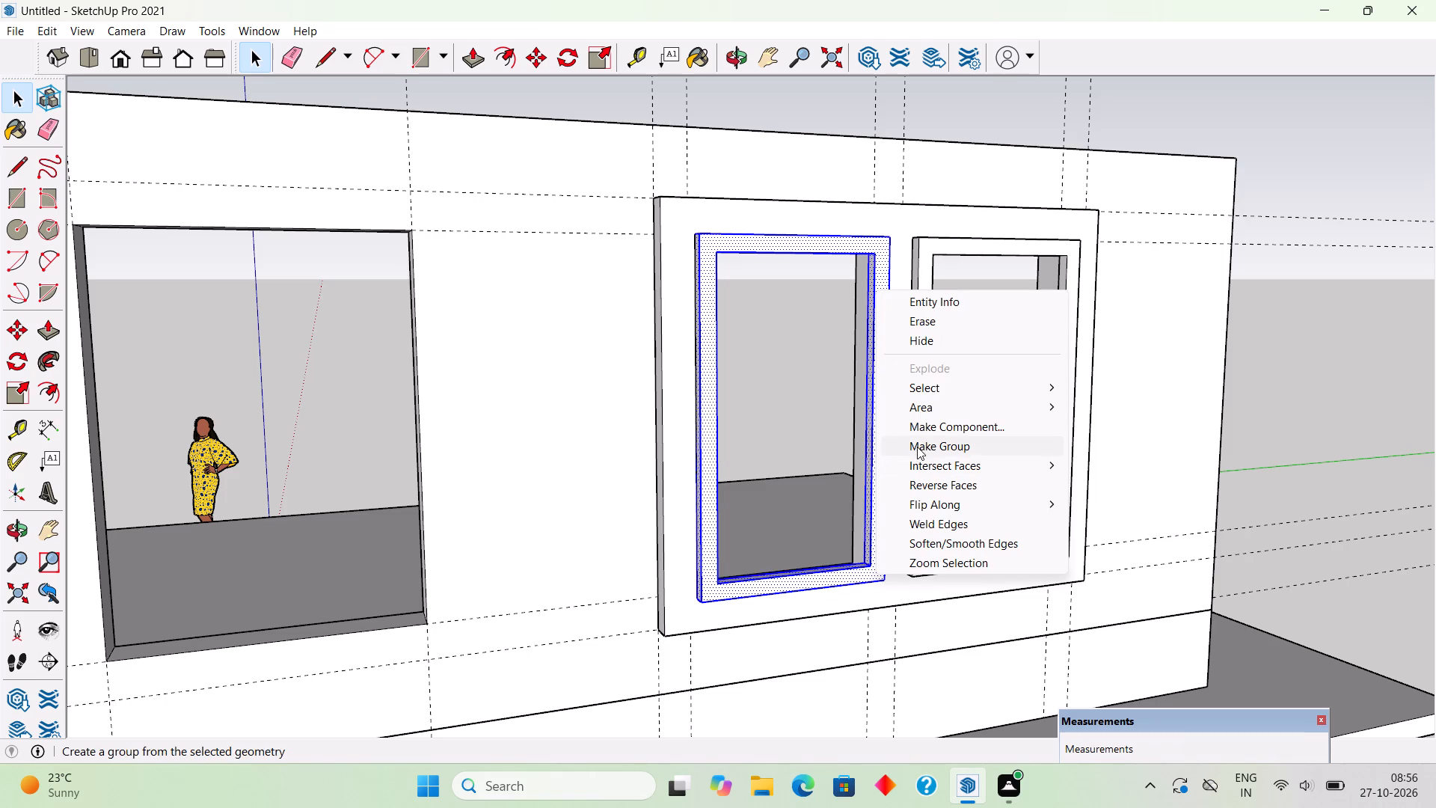
{"action": "left_click", "coordinate": [917, 447]}
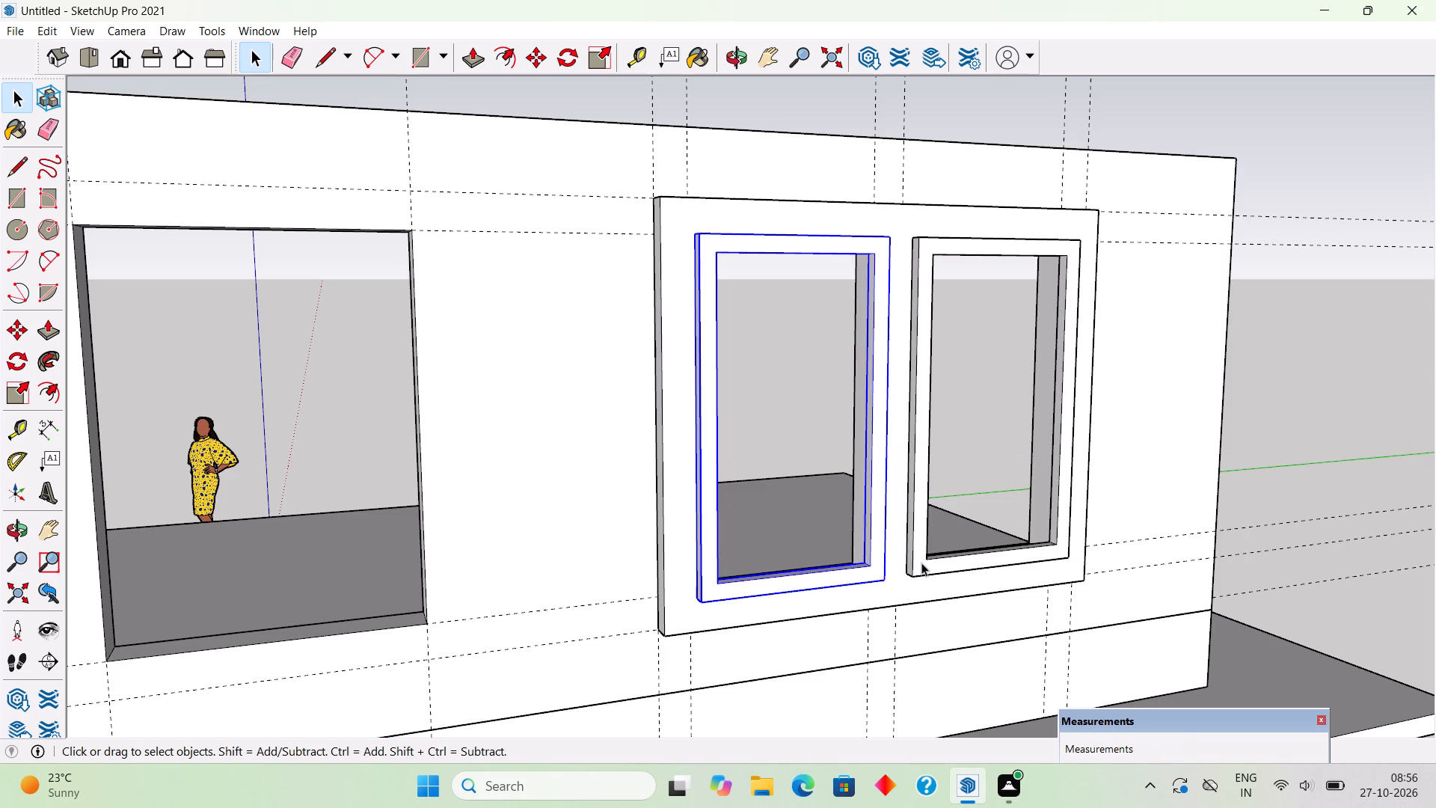
{"action": "double_click", "coordinate": [921, 563]}
{"action": "left_click", "coordinate": [921, 562]}
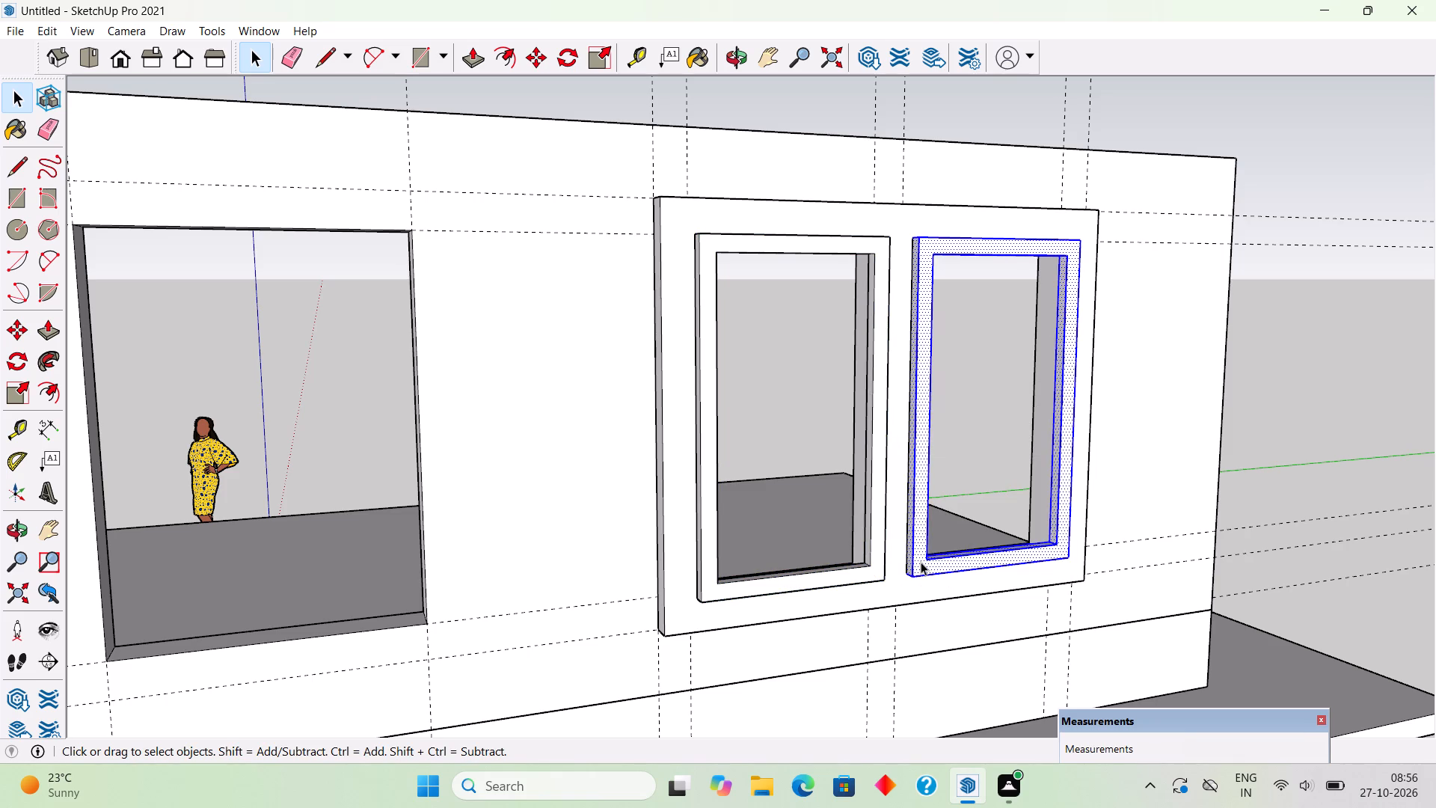
{"action": "right_click", "coordinate": [921, 562]}
{"action": "left_click", "coordinate": [948, 438]}
{"action": "left_click", "coordinate": [837, 368]}
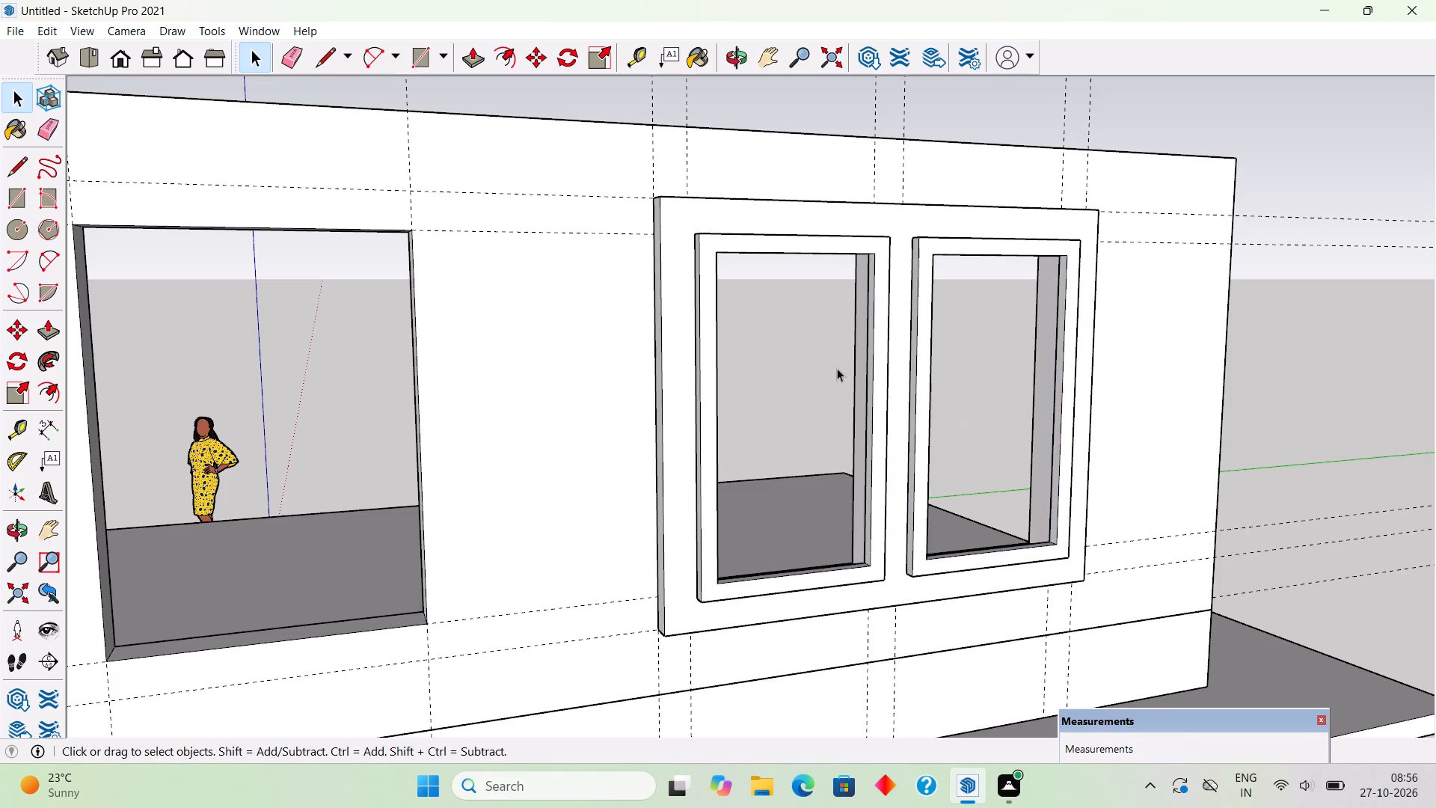
Move the left sash group back into its opening so its front lower corner meets the raised frame's back edge.
{"action": "middle_click_drag", "start_coordinate": [835, 596], "coordinate": [1007, 673]}
{"action": "scroll", "coordinate": [980, 579], "scroll_direction": "up", "scroll_amount": 9}
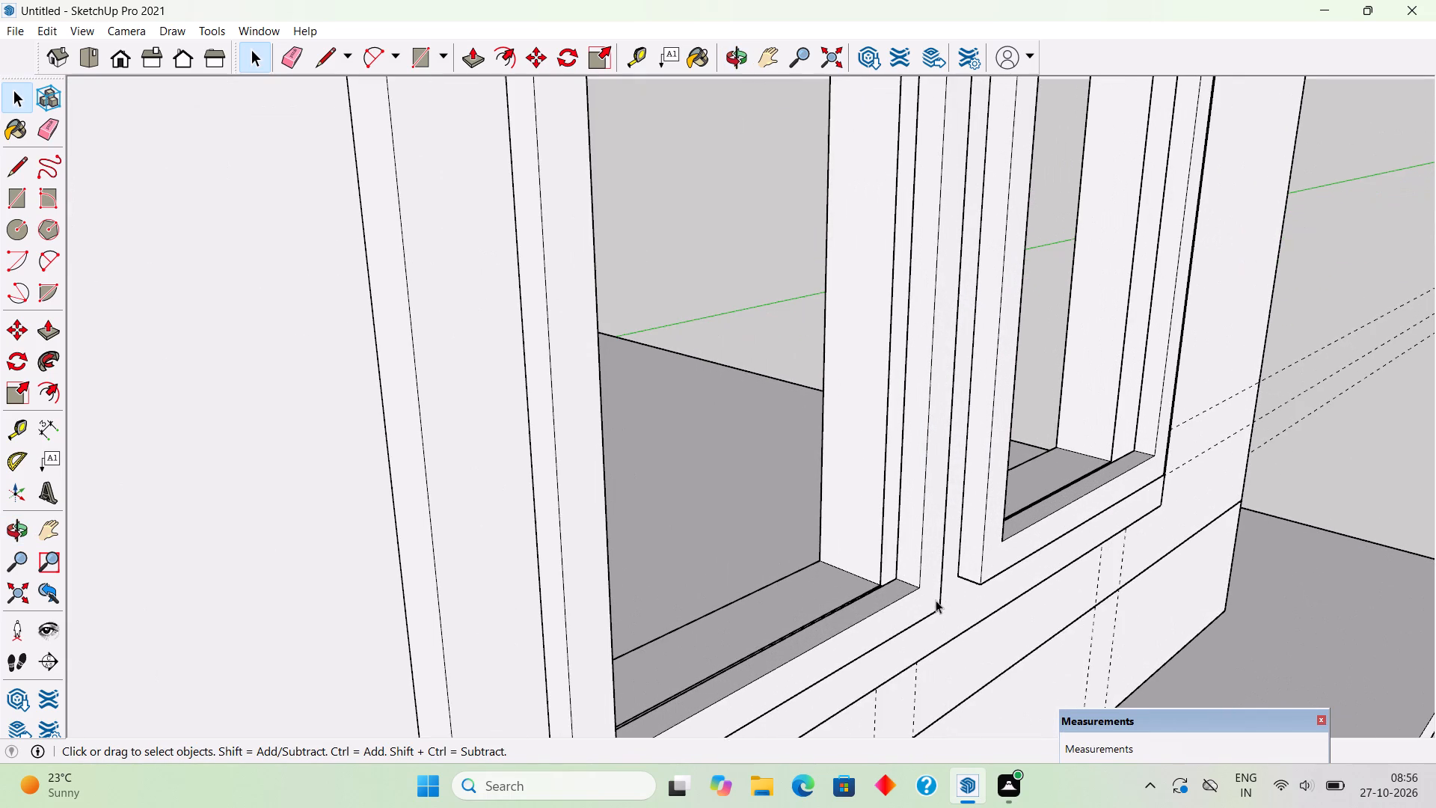
{"action": "left_click", "coordinate": [936, 600]}
{"action": "scroll", "coordinate": [936, 605], "scroll_direction": "up", "scroll_amount": 2}
{"action": "key", "text": "m"}
{"action": "left_click", "coordinate": [946, 611]}
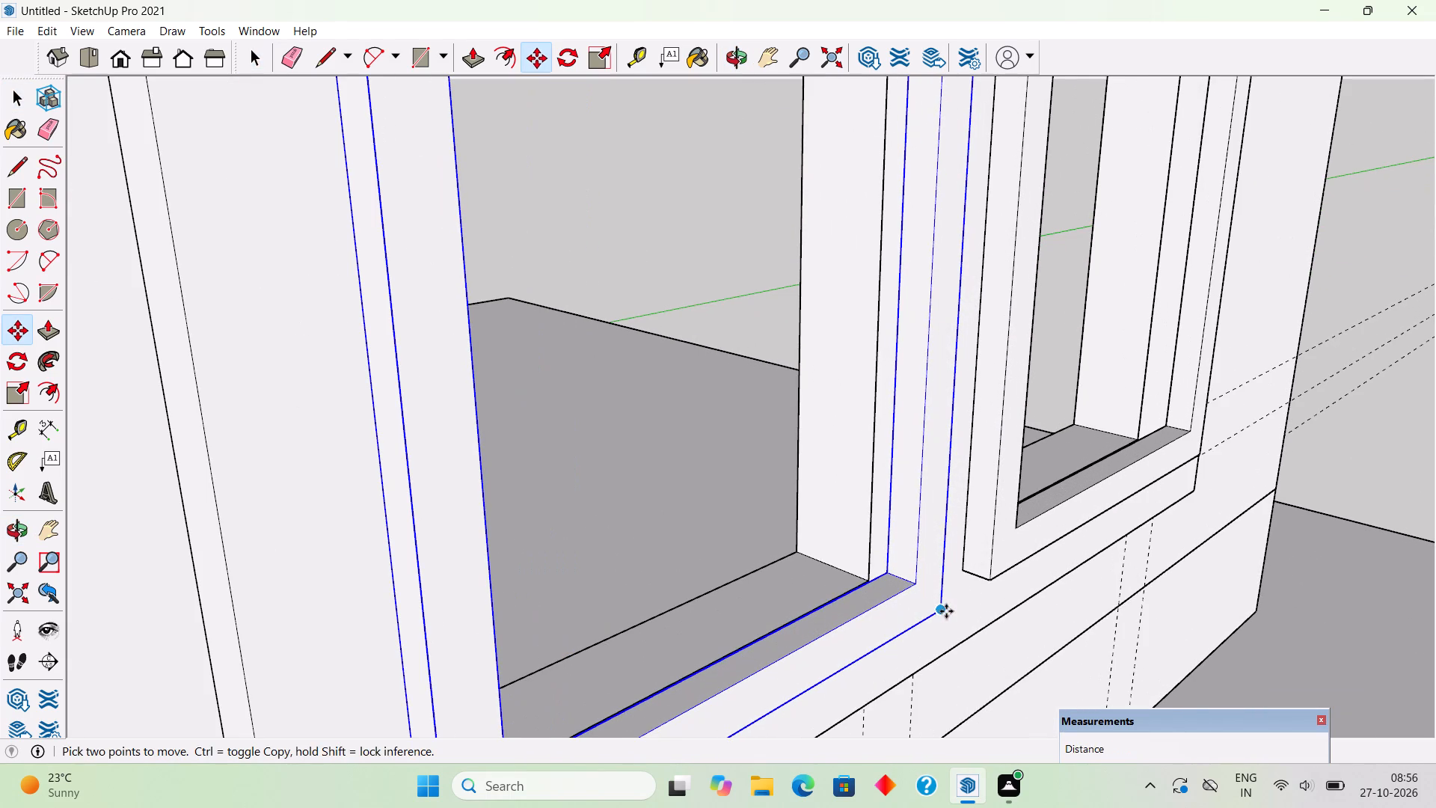
{"action": "left_click", "coordinate": [868, 584]}
{"action": "key", "text": "space"}
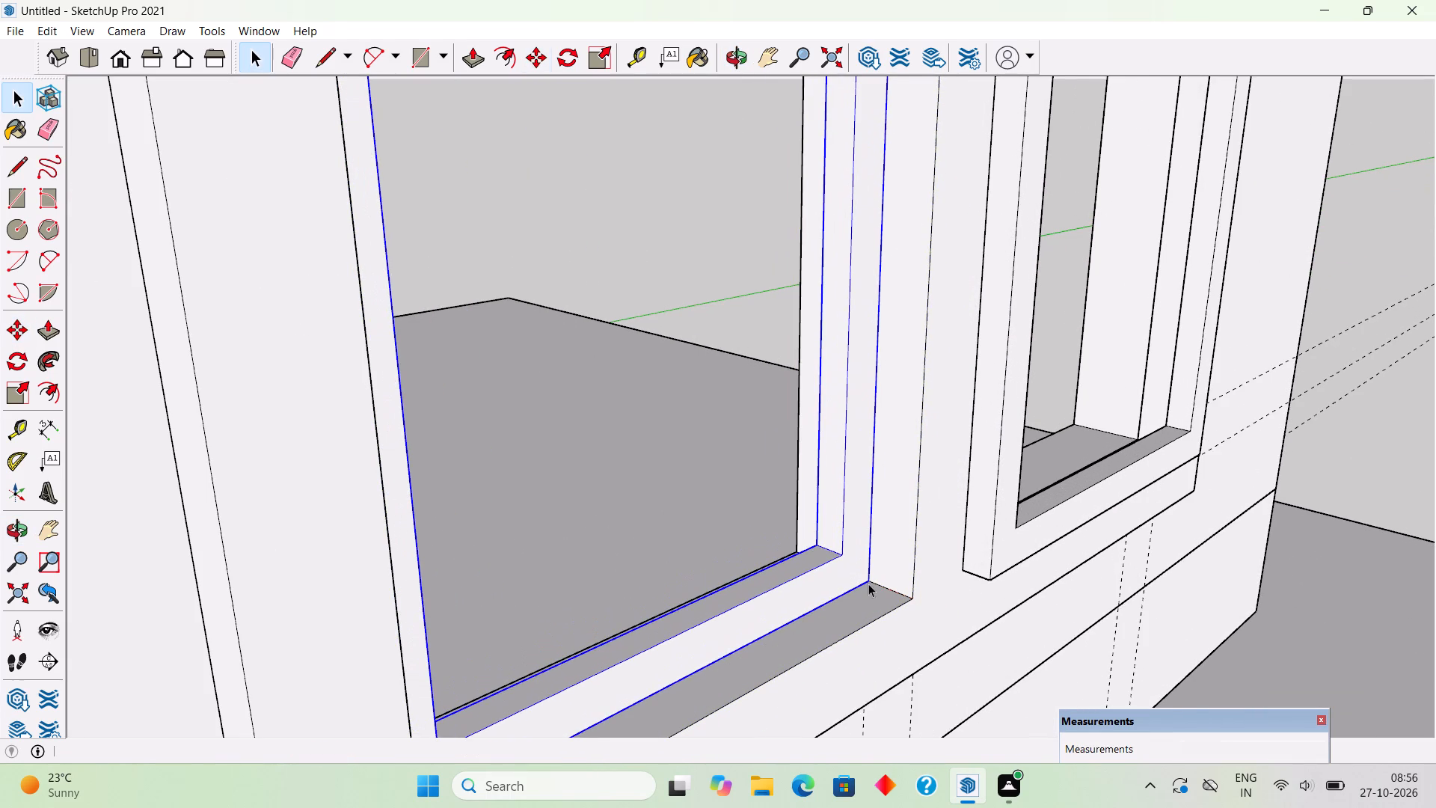
Move the right sash group back into its opening so its front lower corner meets the raised frame's back edge.
{"action": "left_click", "coordinate": [1175, 444]}
{"action": "scroll", "coordinate": [1218, 425], "scroll_direction": "up", "scroll_amount": 4}
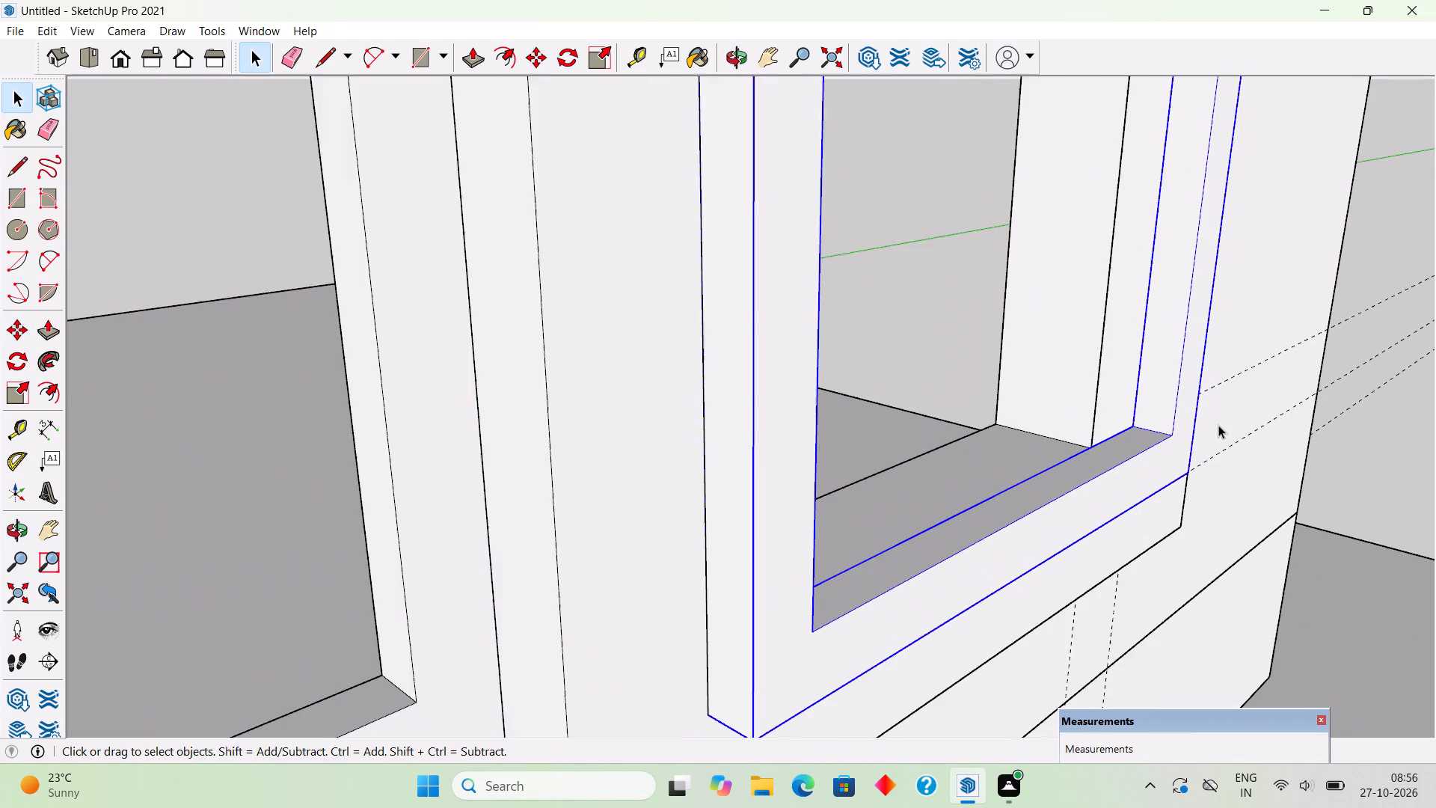
{"action": "scroll", "coordinate": [1206, 459], "scroll_direction": "up", "scroll_amount": 1}
{"action": "key", "text": "m"}
{"action": "left_click", "coordinate": [1191, 482]}
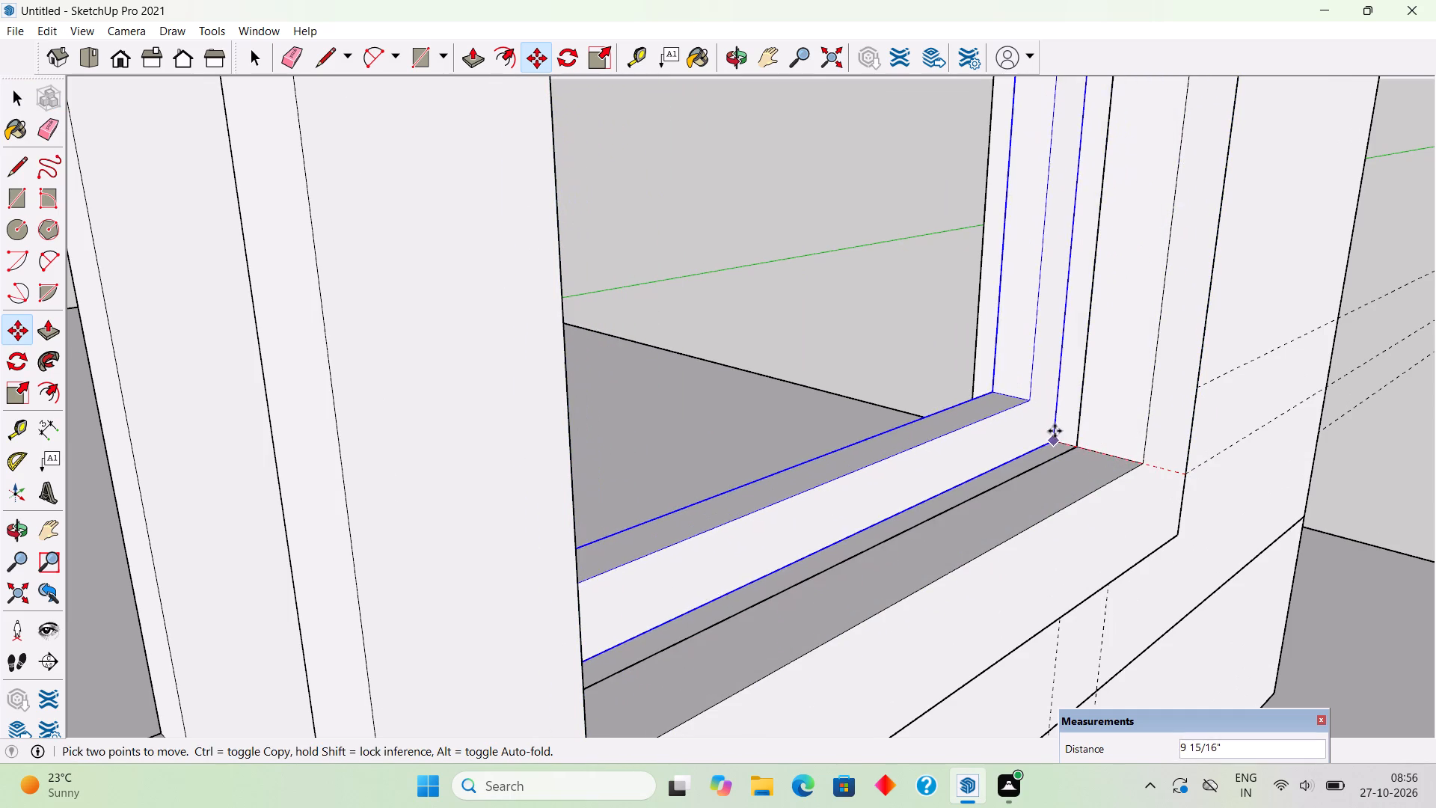
{"action": "left_click", "coordinate": [1076, 447]}
{"action": "key", "text": "space"}
{"action": "scroll", "coordinate": [1076, 447], "scroll_direction": "down", "scroll_amount": 9}
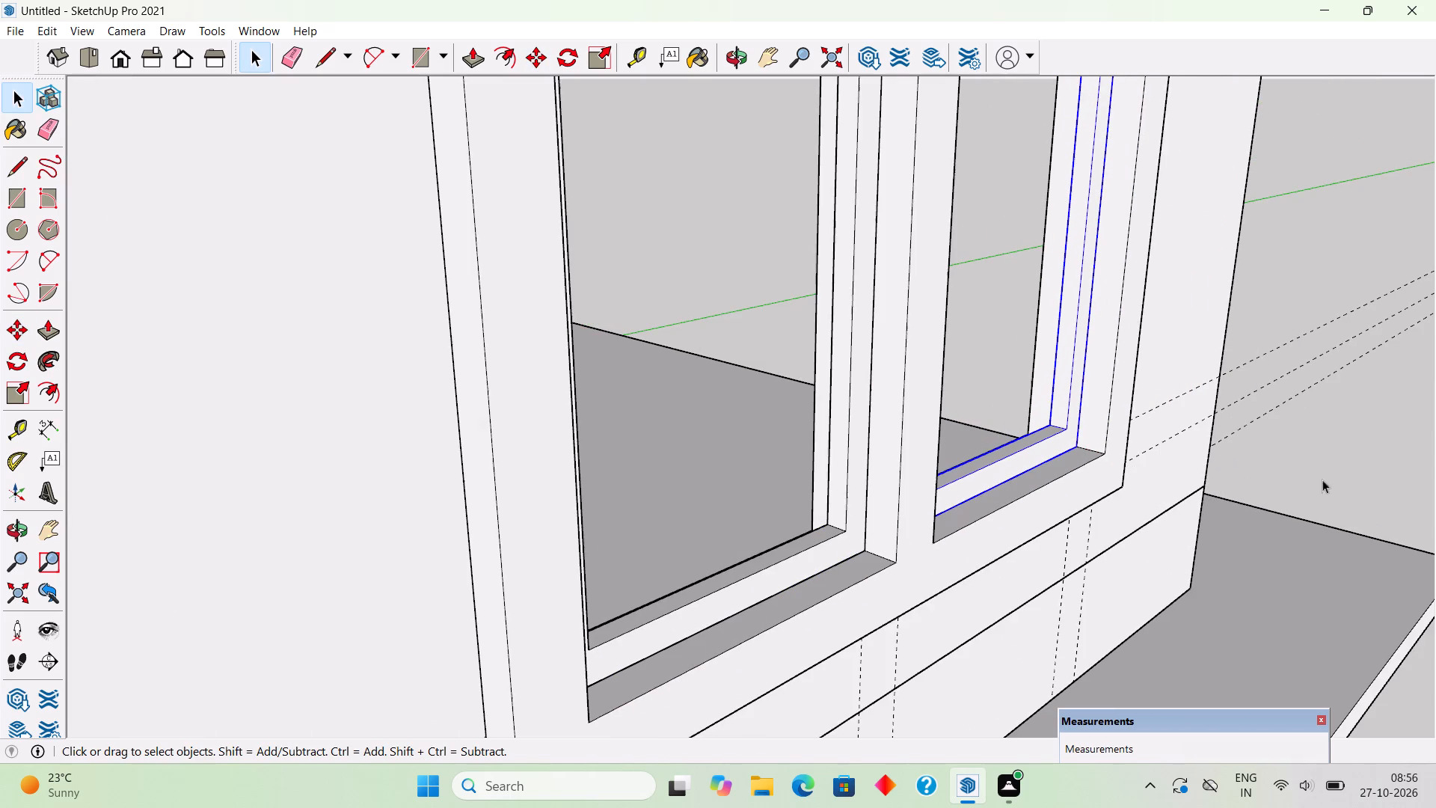
{"action": "left_click", "coordinate": [1343, 480]}
Place a vertical guide 1 1/2" from the edge, along the middle of the left sash's inner side face.
{"action": "scroll", "coordinate": [1340, 478], "scroll_direction": "down", "scroll_amount": 9}
{"action": "middle_click_drag", "start_coordinate": [1307, 478], "coordinate": [788, 358]}
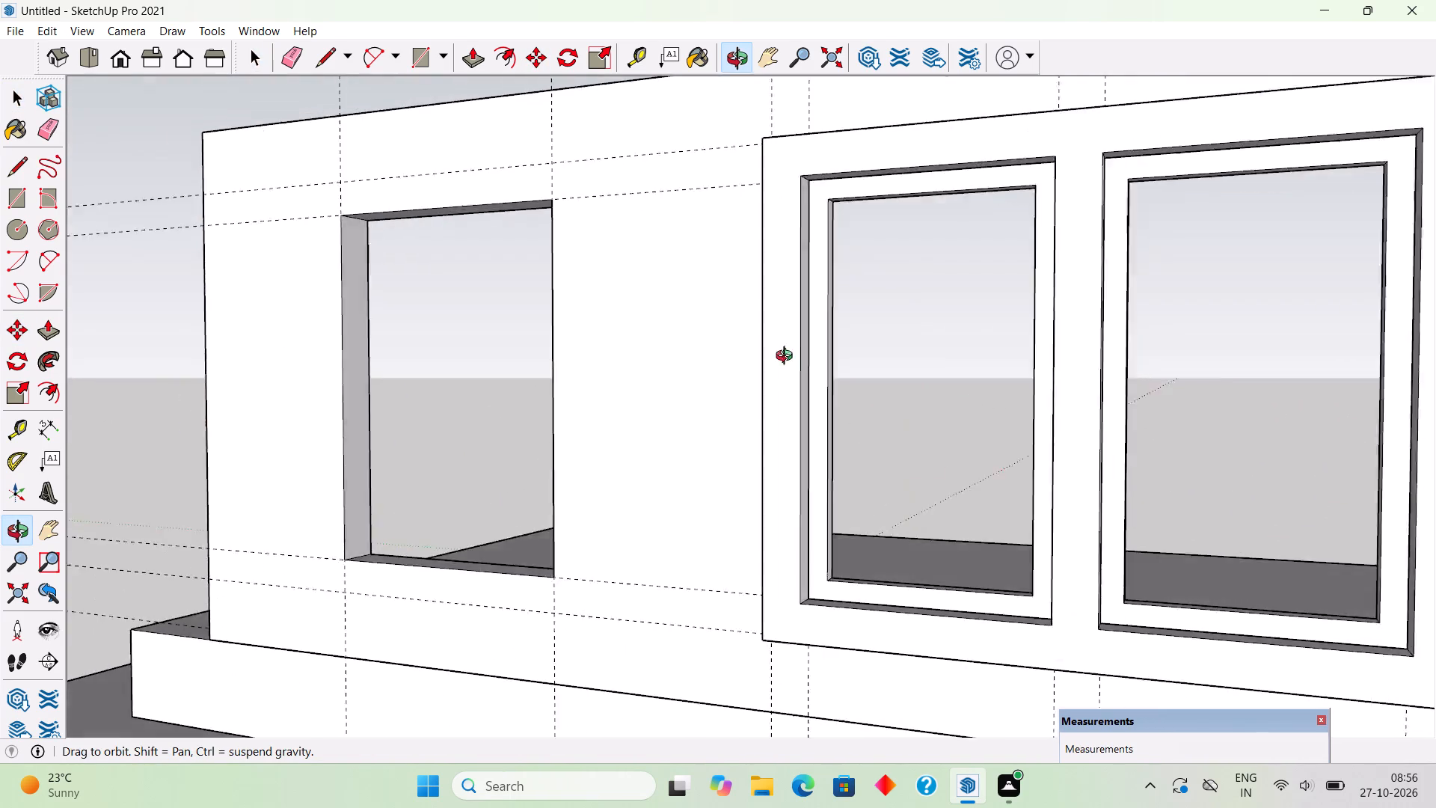
{"action": "middle_click_drag", "start_coordinate": [788, 358], "coordinate": [649, 365]}
{"action": "scroll", "coordinate": [650, 293], "scroll_direction": "up", "scroll_amount": 5}
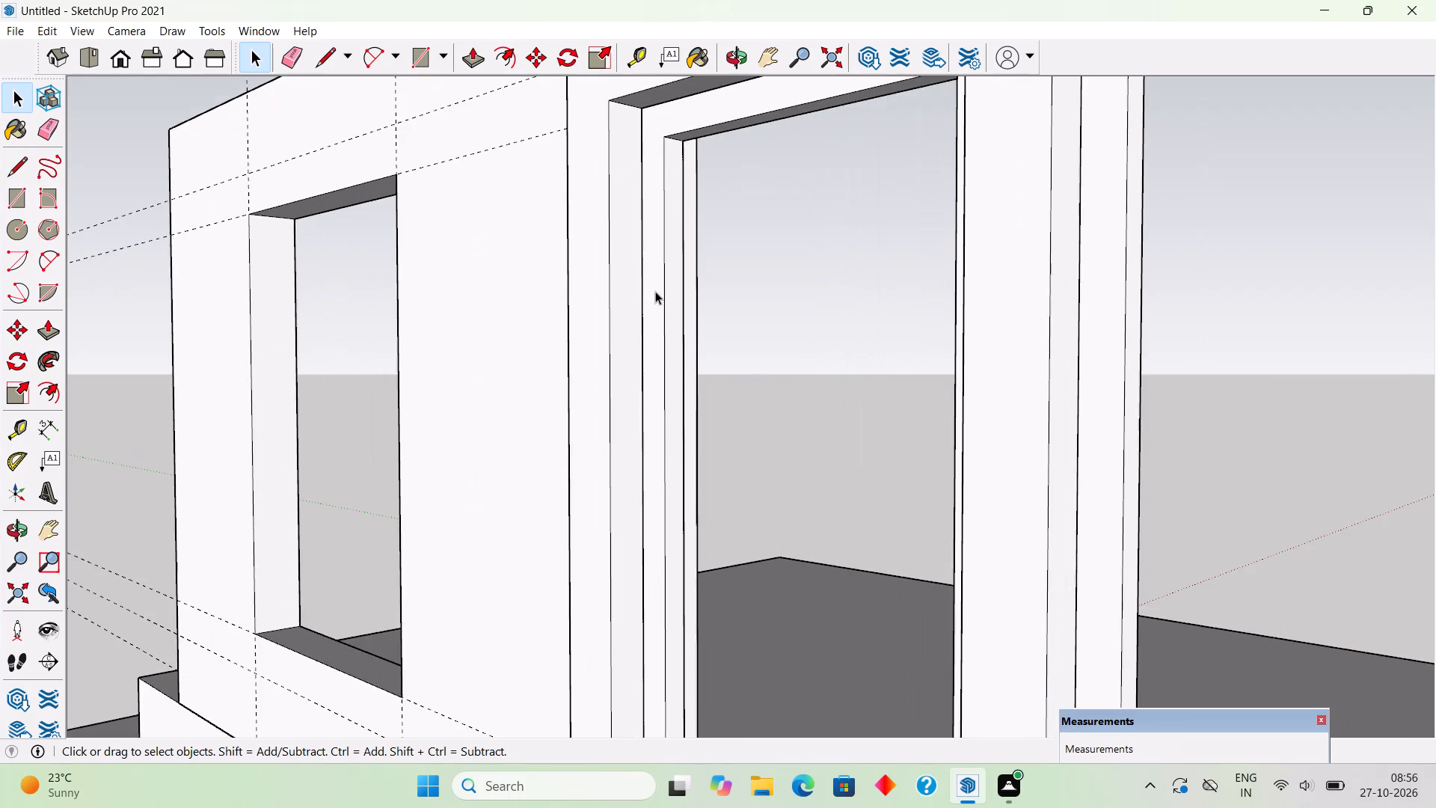
{"action": "middle_click_drag", "start_coordinate": [642, 287], "coordinate": [521, 287]}
{"action": "scroll", "coordinate": [521, 287], "scroll_direction": "up", "scroll_amount": 1}
{"action": "scroll", "coordinate": [479, 189], "scroll_direction": "up", "scroll_amount": 3}
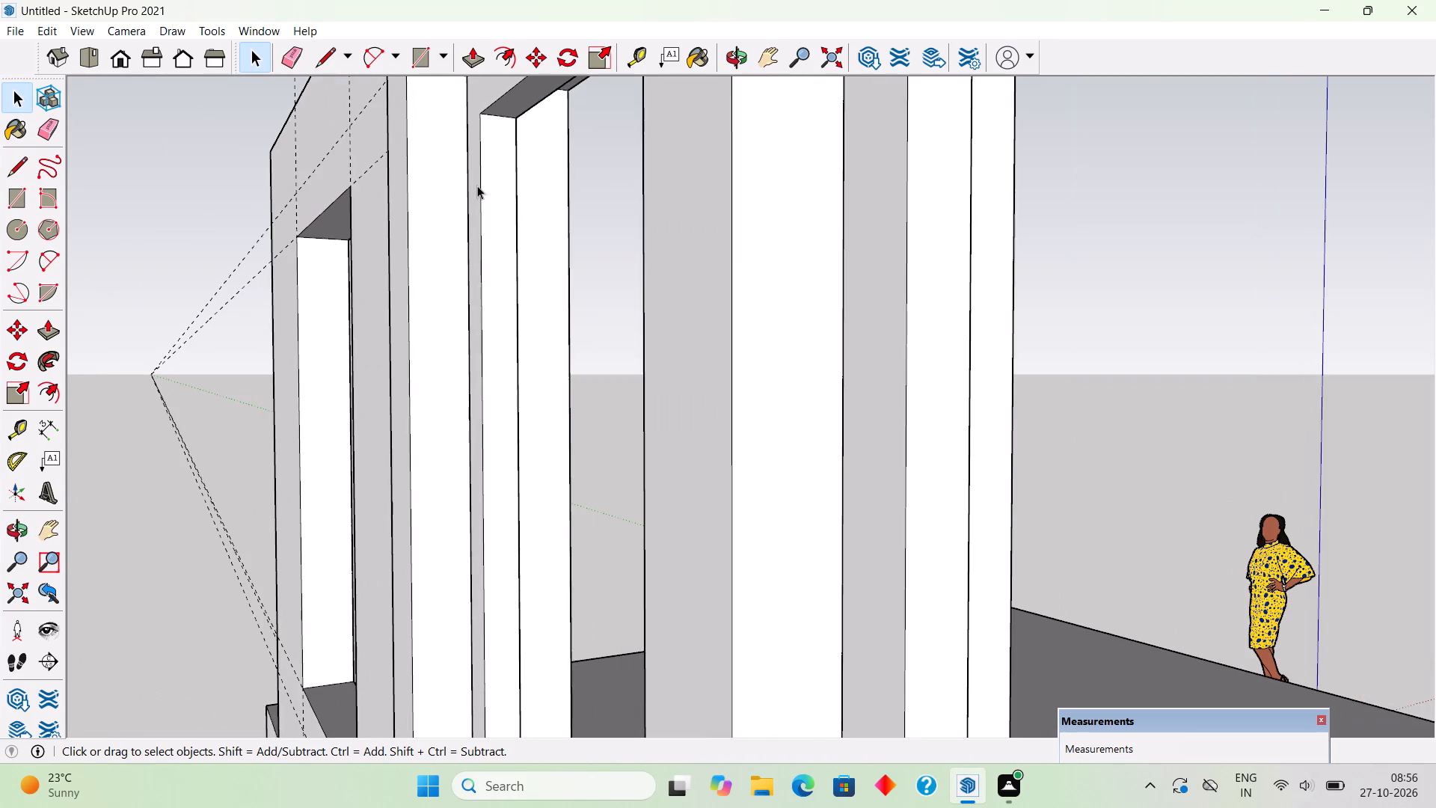
{"action": "middle_click_drag", "start_coordinate": [478, 186], "coordinate": [513, 199]}
{"action": "scroll", "coordinate": [513, 199], "scroll_direction": "down", "scroll_amount": 3}
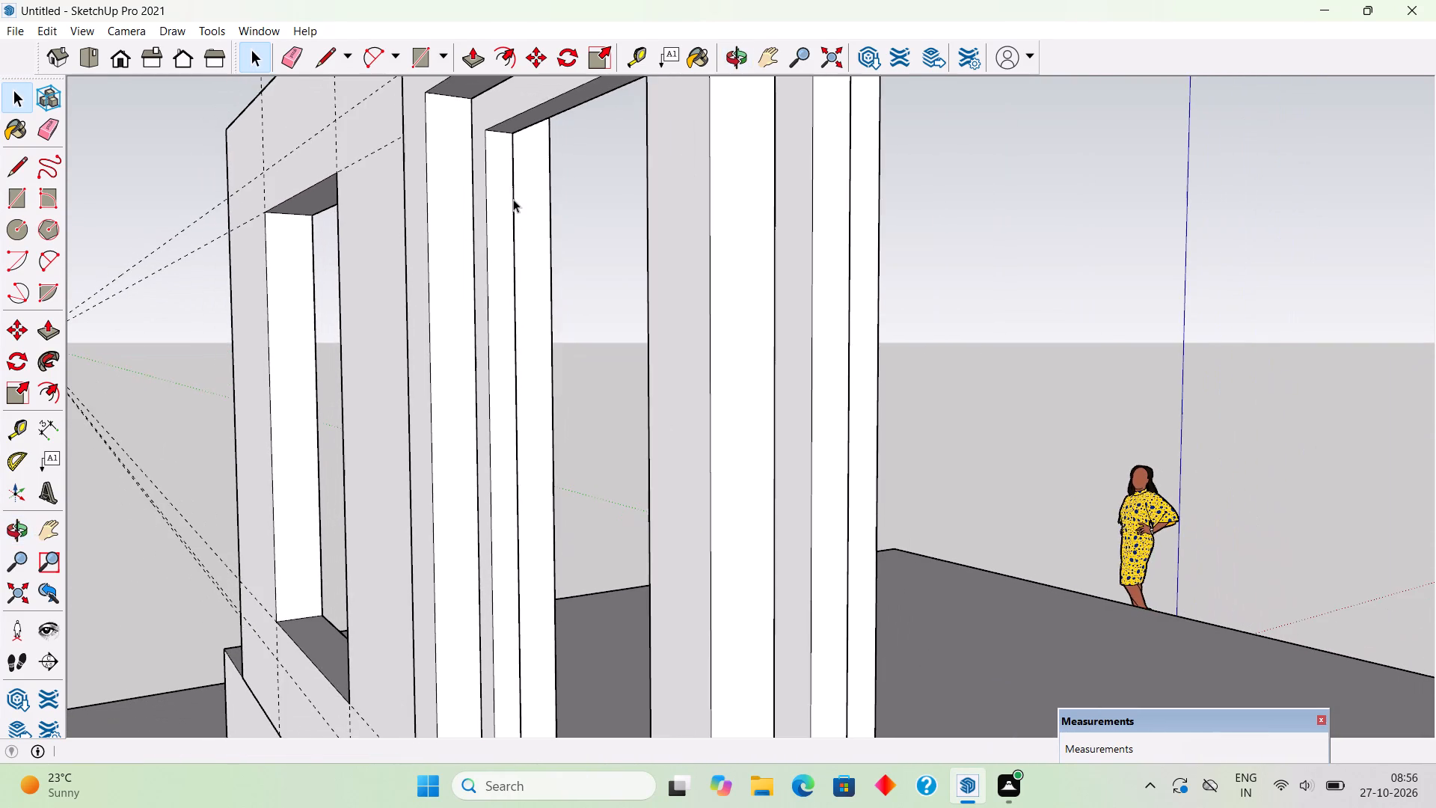
{"action": "middle_click_drag", "start_coordinate": [513, 199], "coordinate": [558, 201]}
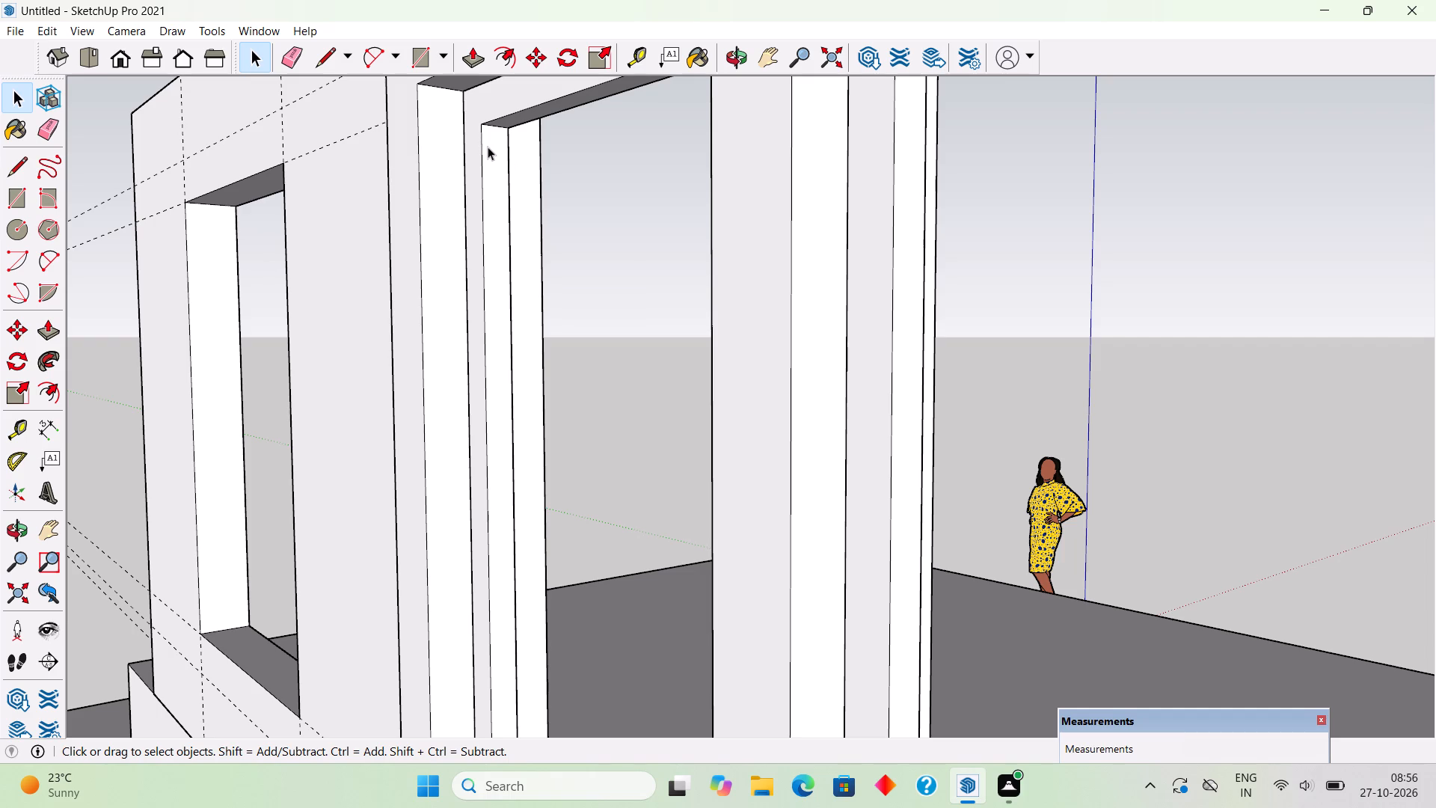
{"action": "key", "text": "t"}
{"action": "left_click", "coordinate": [486, 177]}
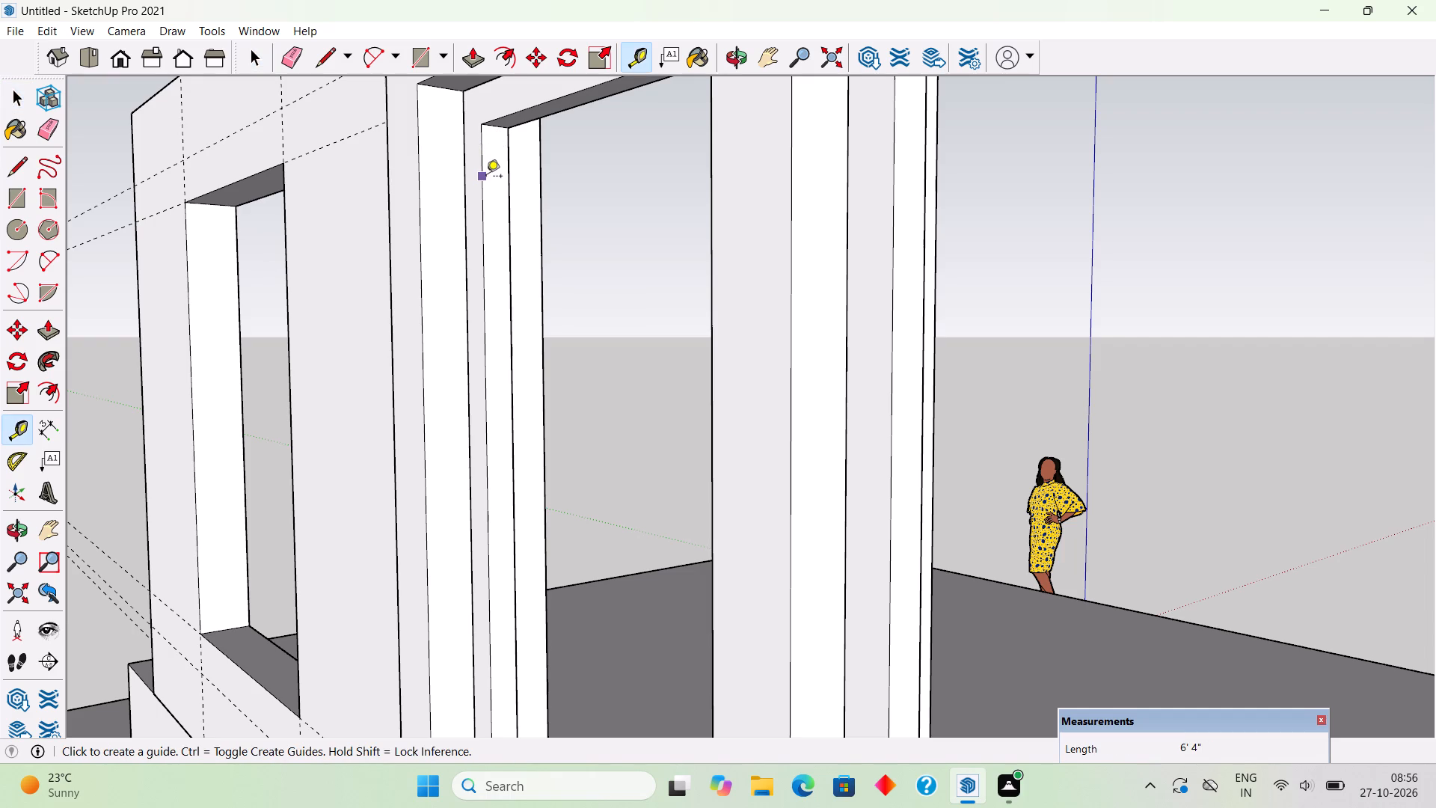
{"action": "scroll", "coordinate": [487, 162], "scroll_direction": "up", "scroll_amount": 4}
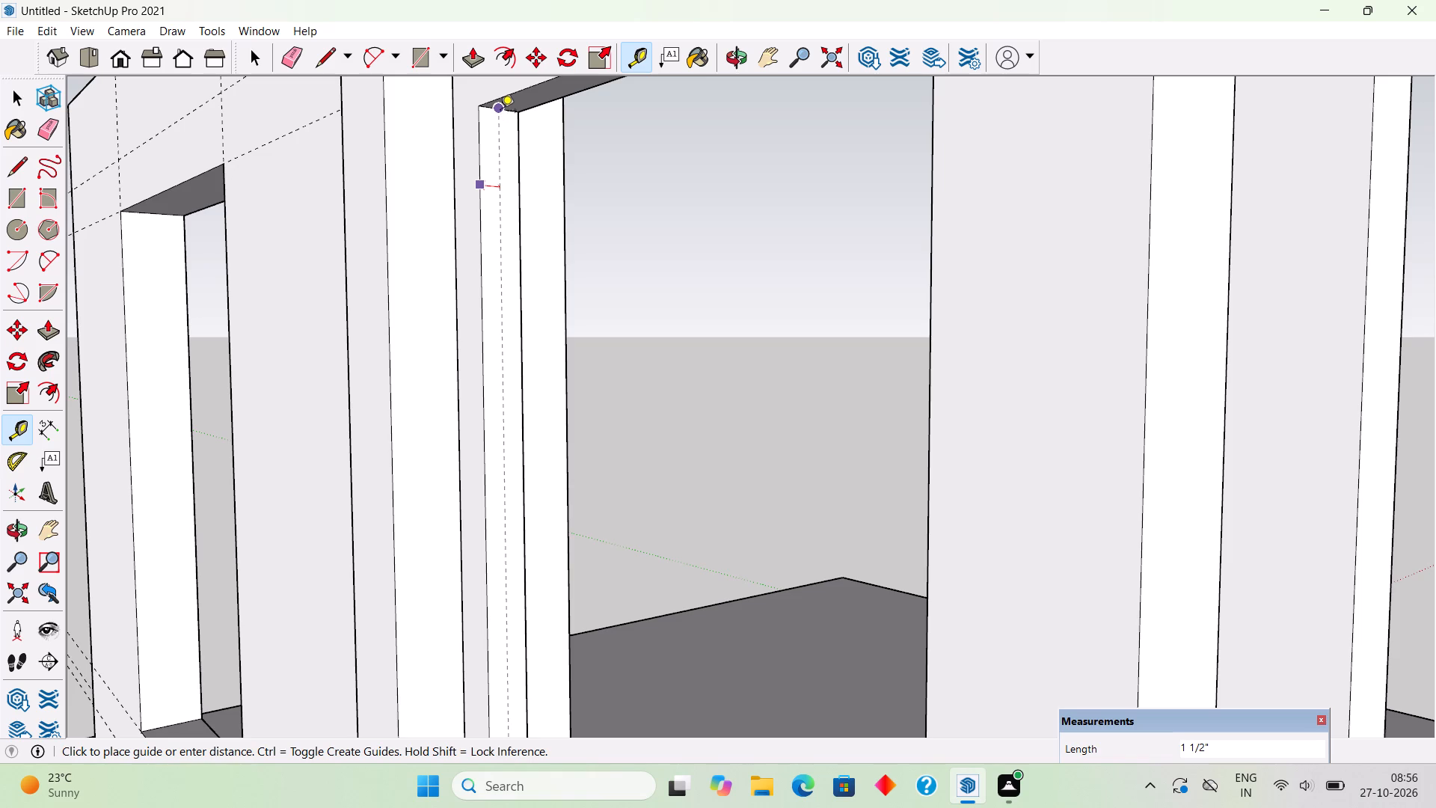
{"action": "left_click", "coordinate": [501, 111]}
Draw a circle of about 11/16" radius centred on the guide, near the top of the sash's inner side face.
{"action": "key", "text": "c"}
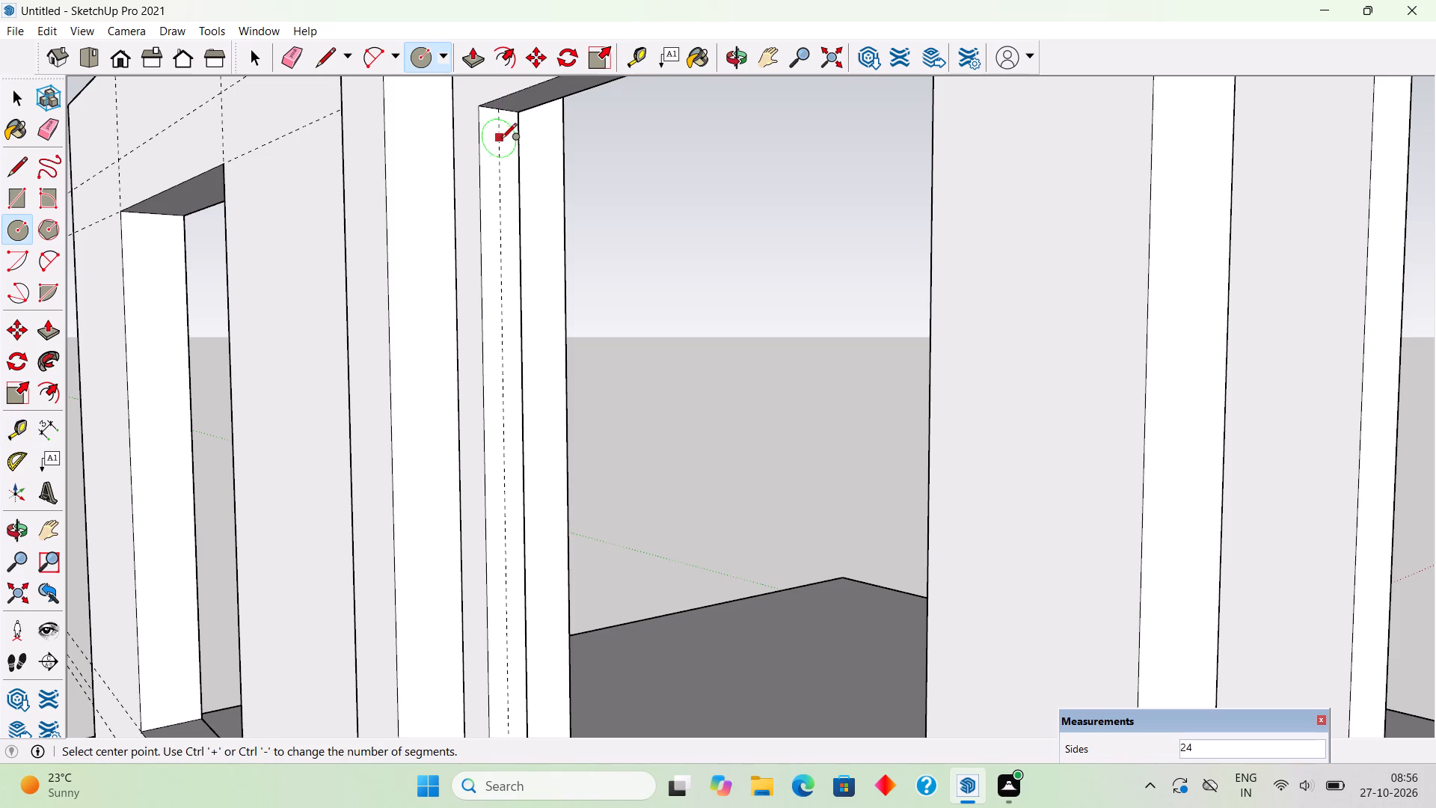
{"action": "left_click", "coordinate": [498, 176]}
{"action": "scroll", "coordinate": [501, 195], "scroll_direction": "up", "scroll_amount": 3}
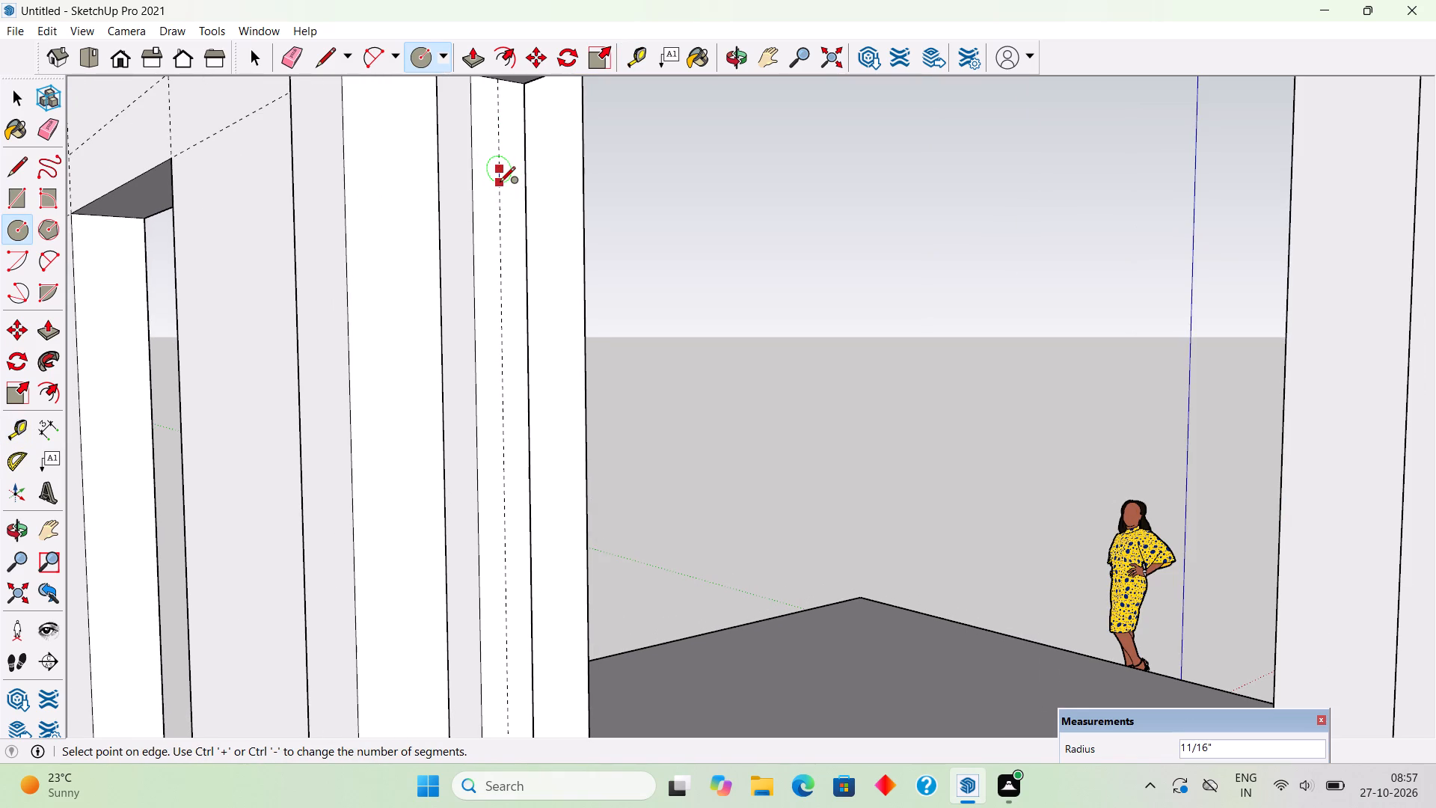
{"action": "left_click", "coordinate": [500, 183]}
Push/Pull the circle into a round horizontal rod about 8' 2" long, spanning both sashes to the right sash's far inner side.
{"action": "key", "text": "p"}
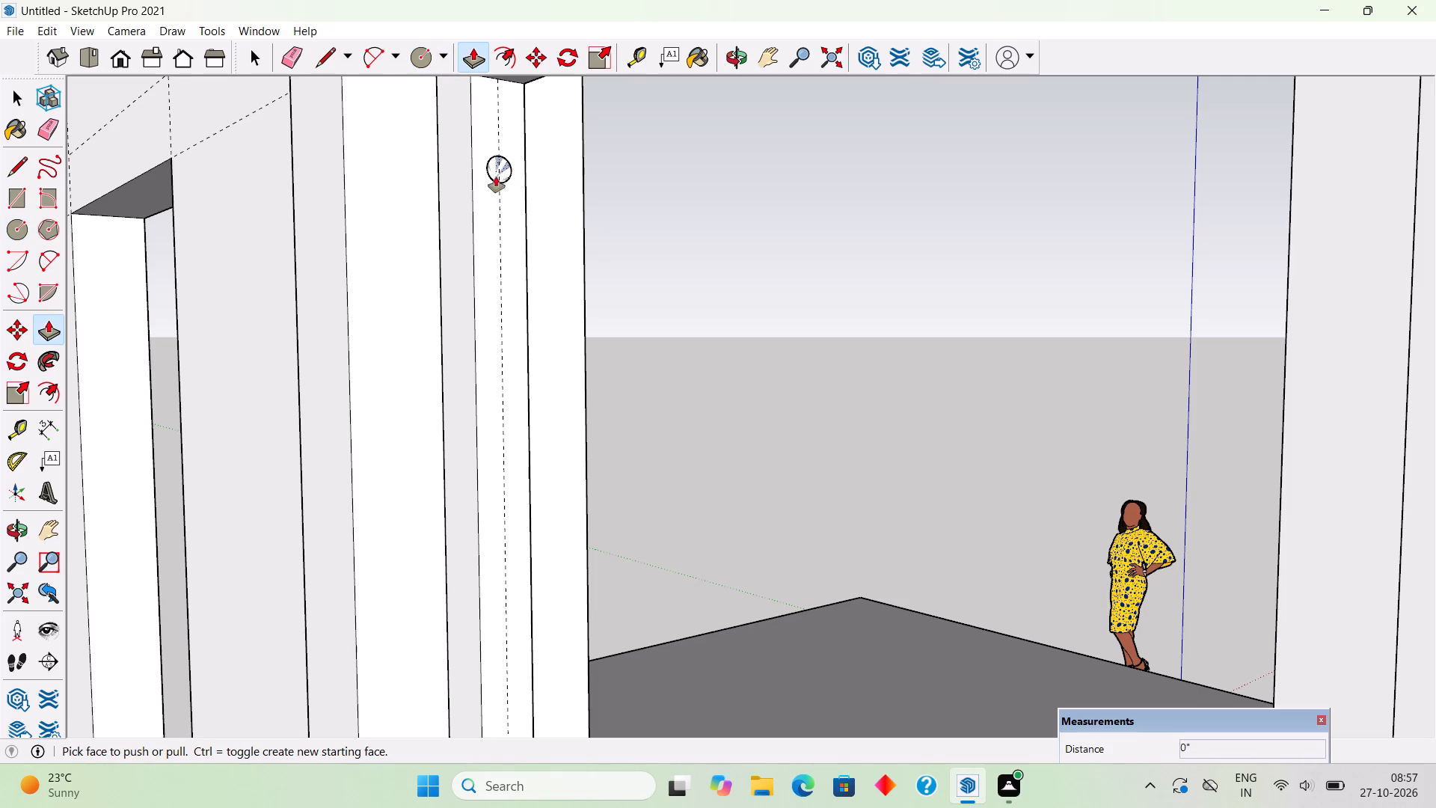
{"action": "left_click", "coordinate": [494, 174]}
{"action": "scroll", "coordinate": [527, 171], "scroll_direction": "down", "scroll_amount": 12}
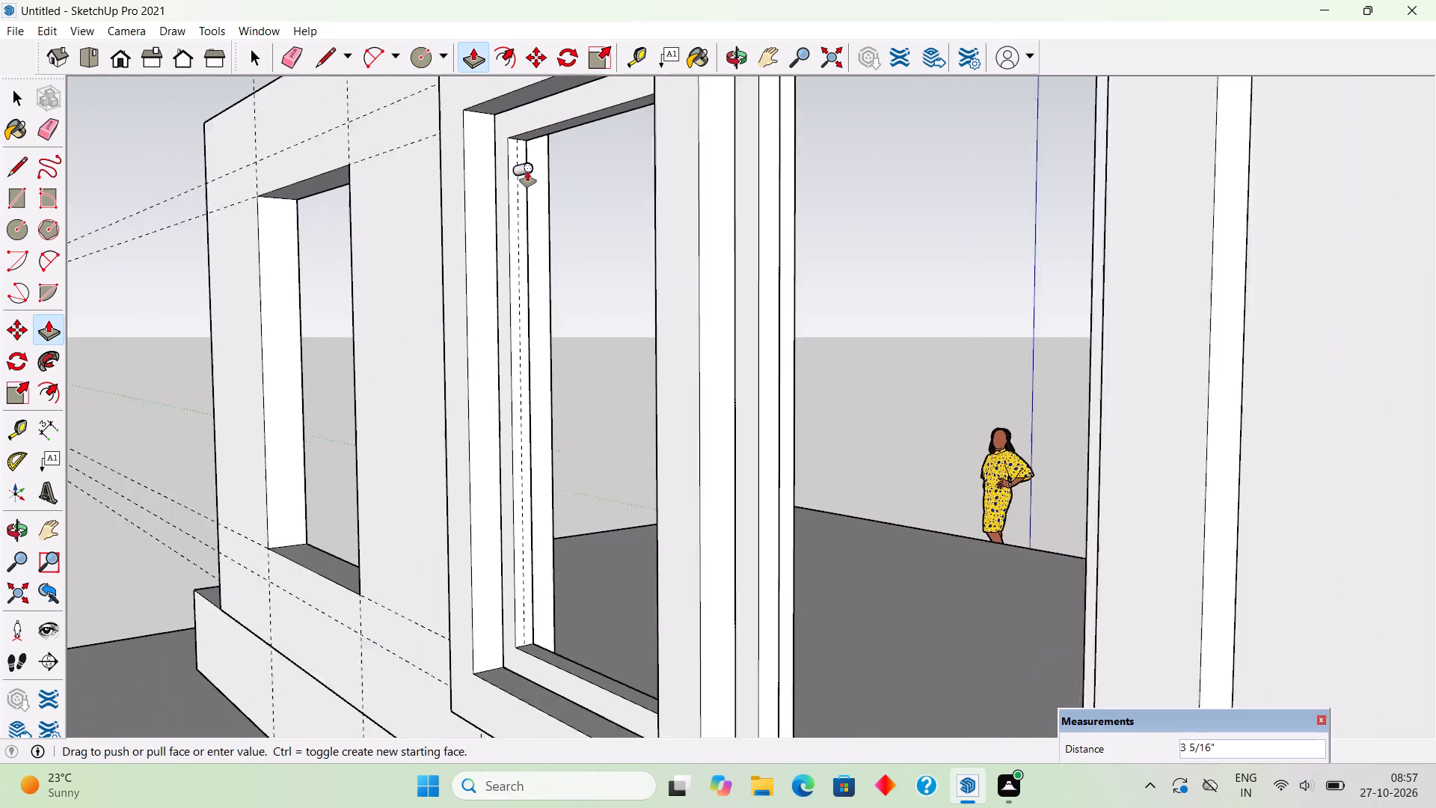
{"action": "scroll", "coordinate": [527, 171], "scroll_direction": "down", "scroll_amount": 8}
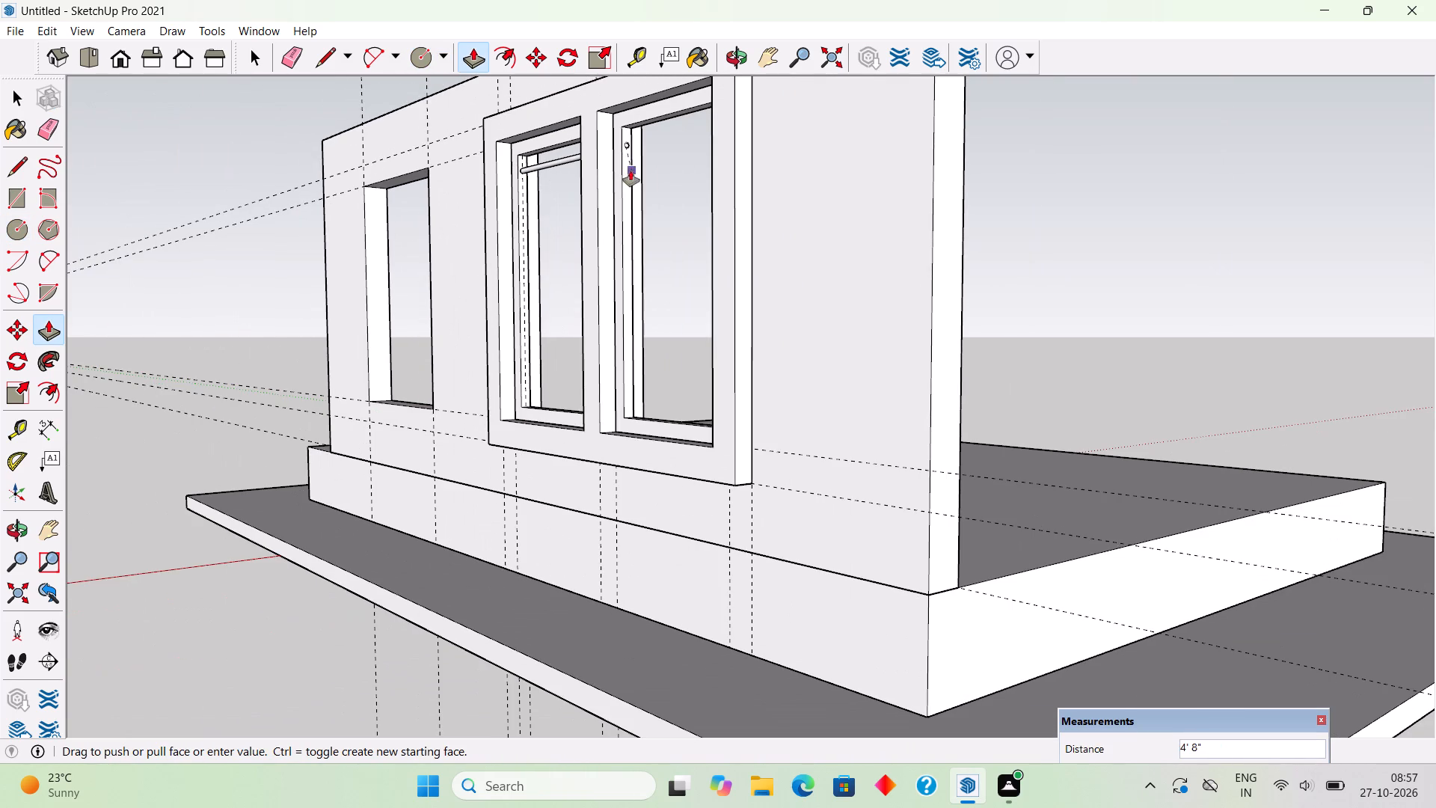
{"action": "middle_click_drag", "start_coordinate": [733, 185], "coordinate": [1139, 208]}
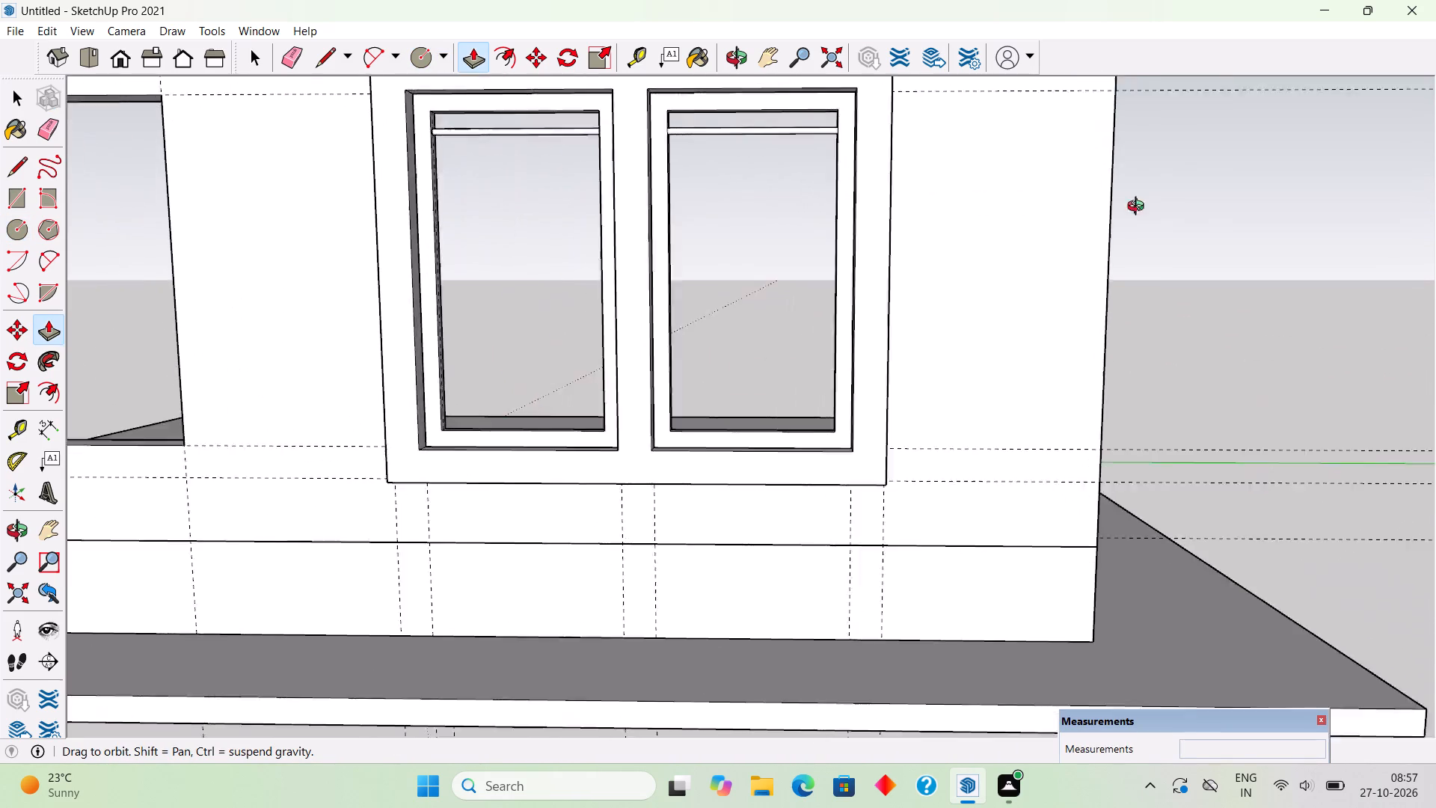
{"action": "middle_click_drag", "start_coordinate": [1139, 208], "coordinate": [1189, 208]}
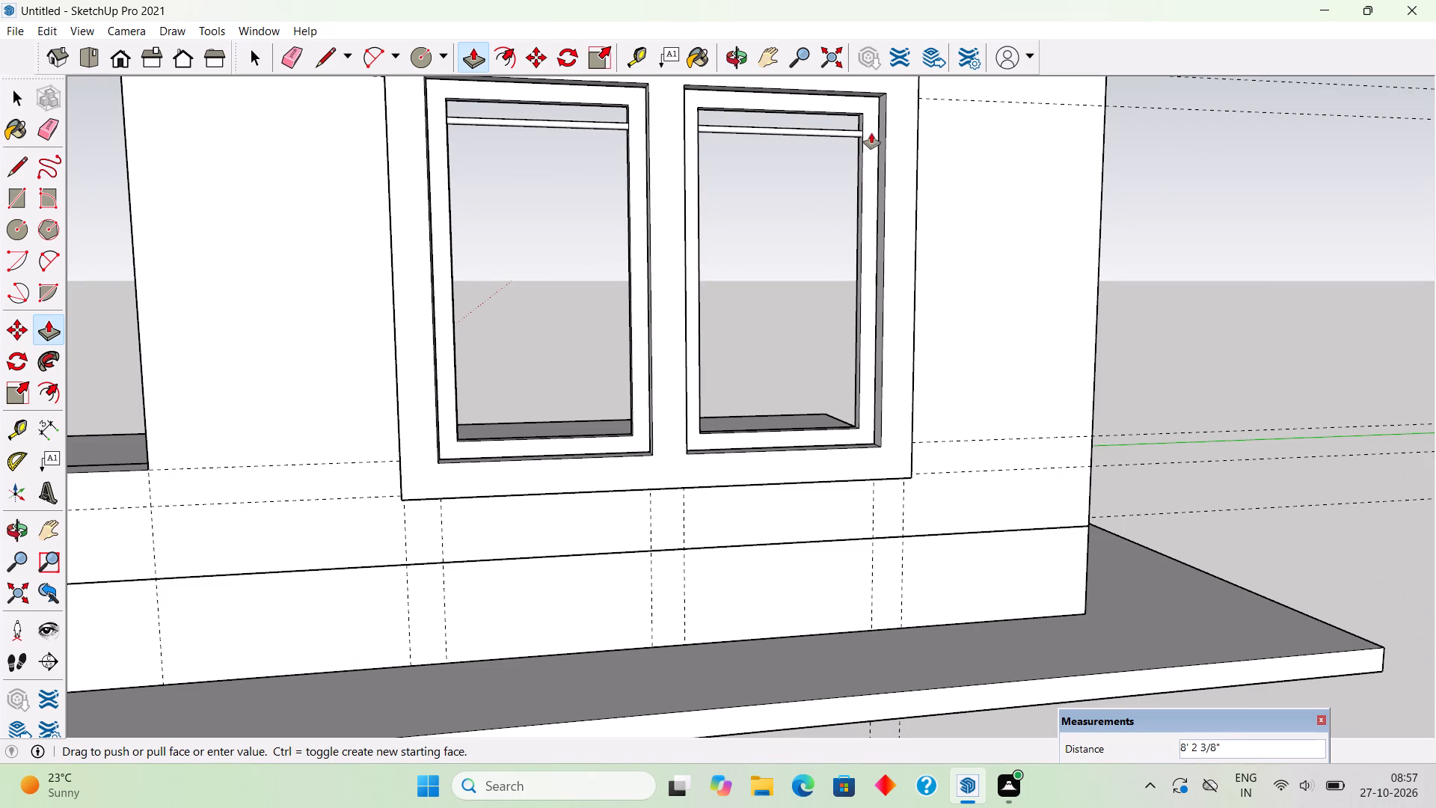
{"action": "left_click", "coordinate": [871, 126]}
Make the whole horizontal rod into a group.
{"action": "key", "text": "space"}
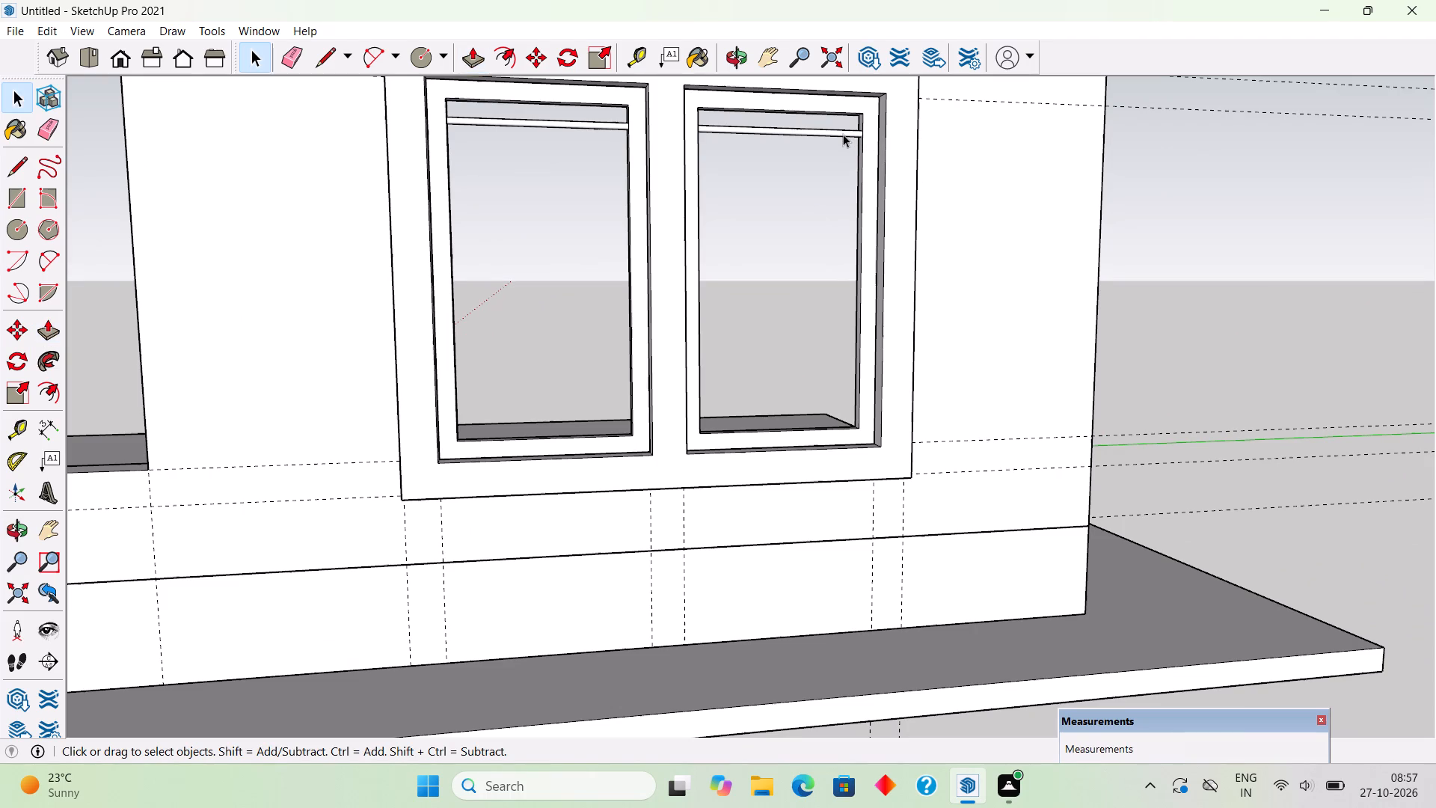
{"action": "triple_click", "coordinate": [843, 134]}
{"action": "right_click", "coordinate": [843, 134]}
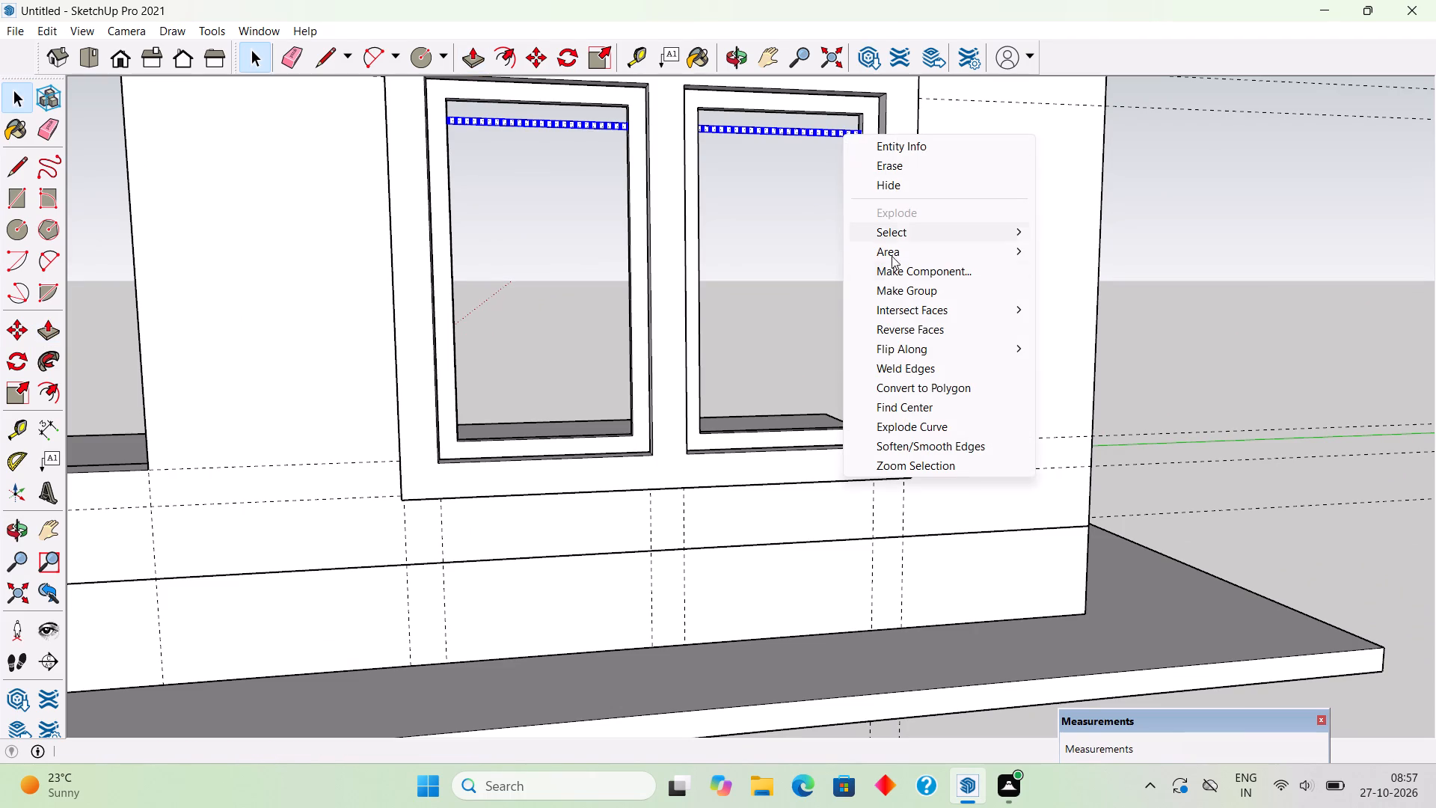
{"action": "left_click", "coordinate": [901, 288]}
Copy the rod group 7" straight down and array it as nine evenly spaced copies across the window height.
{"action": "scroll", "coordinate": [902, 289], "scroll_direction": "down", "scroll_amount": 3}
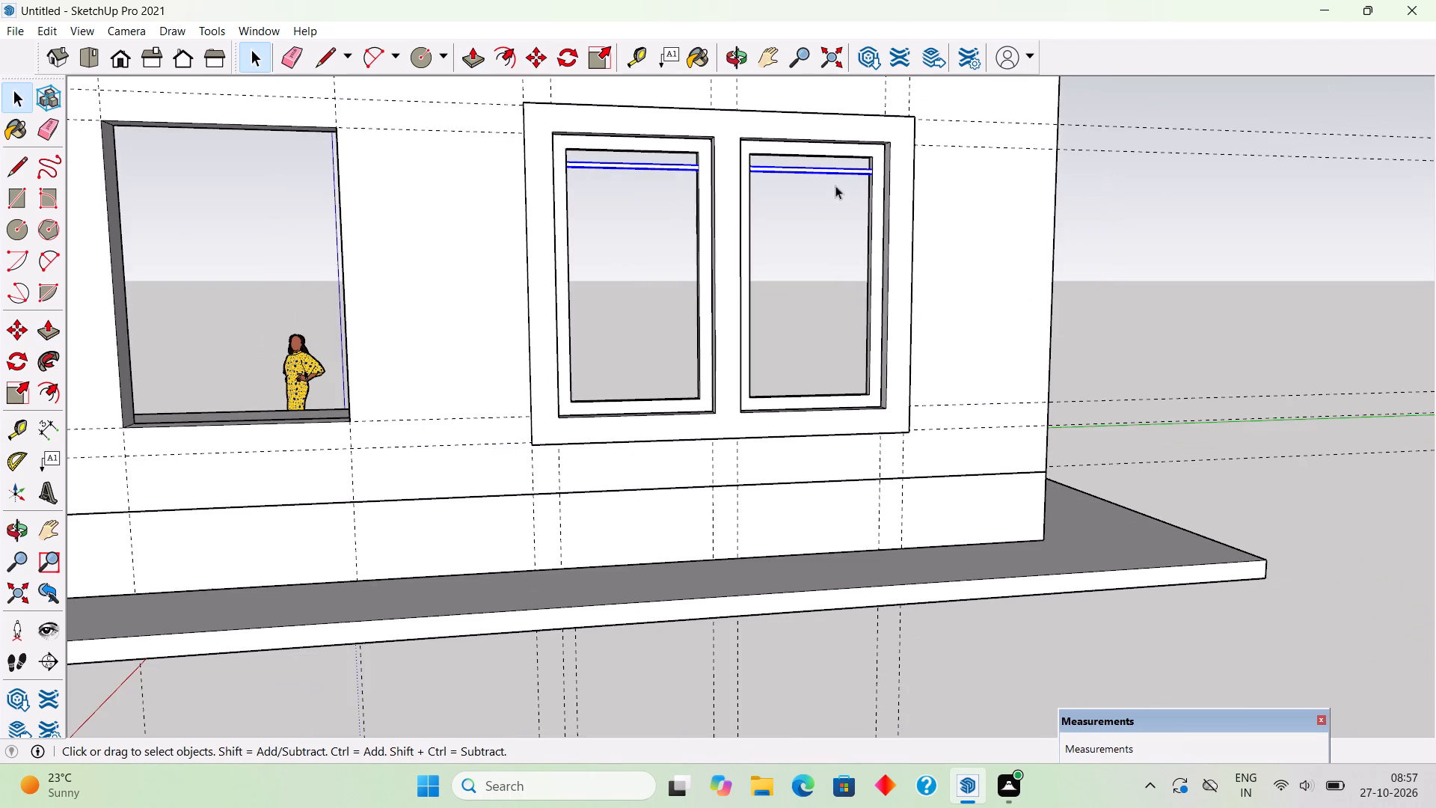
{"action": "scroll", "coordinate": [737, 113], "scroll_direction": "up", "scroll_amount": 6}
{"action": "middle_click_drag", "start_coordinate": [733, 154], "coordinate": [707, 130]}
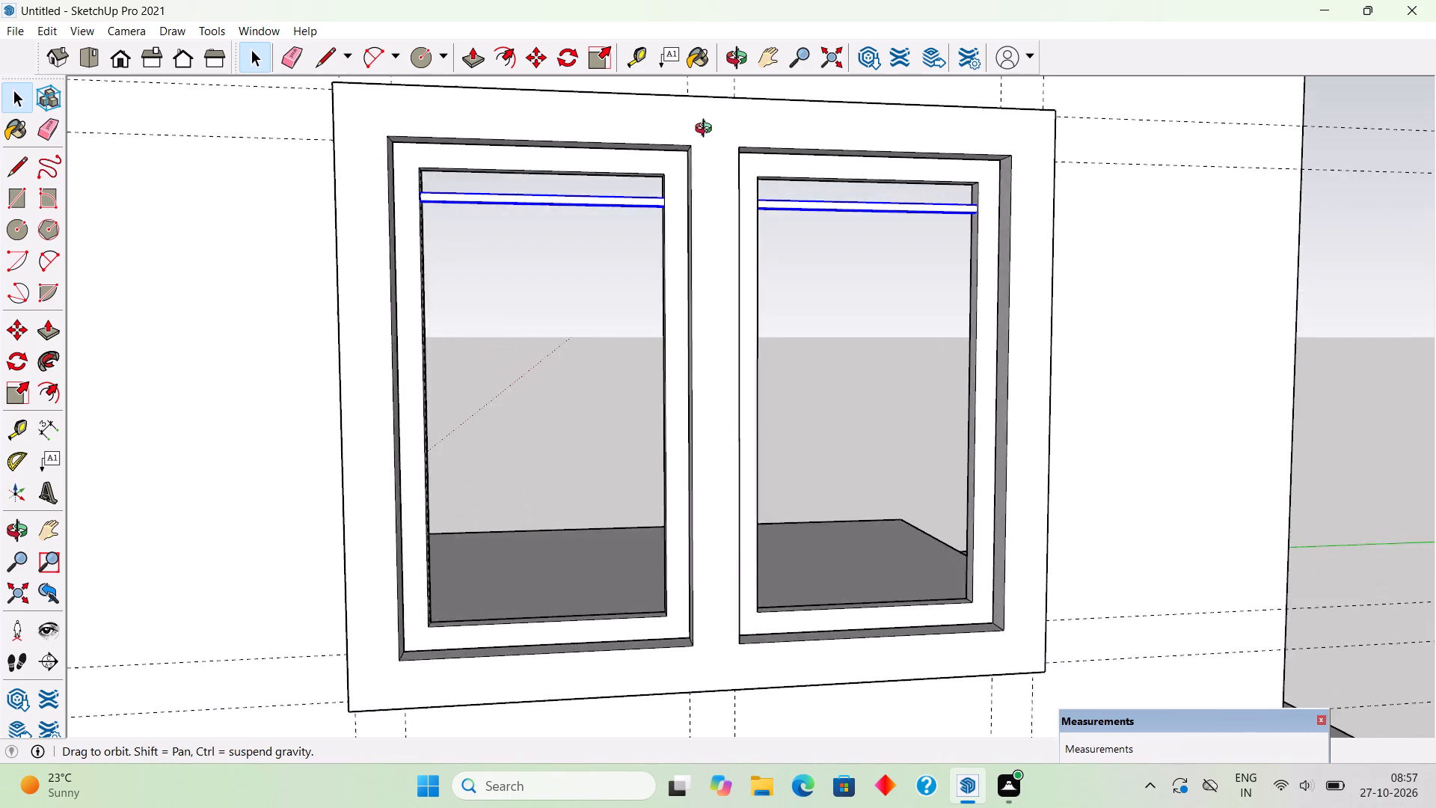
{"action": "middle_click_drag", "start_coordinate": [707, 130], "coordinate": [666, 125]}
{"action": "key", "text": "m"}
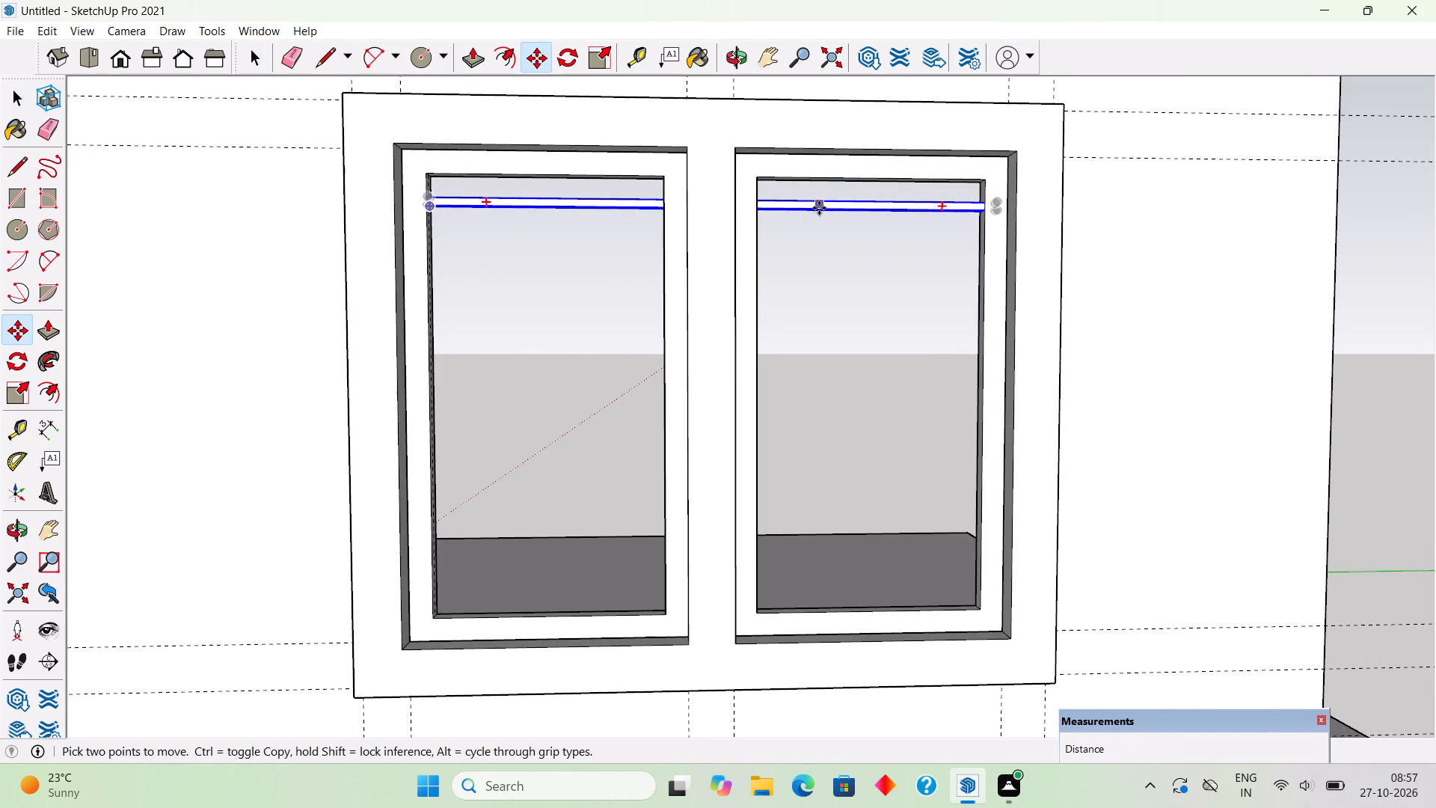
{"action": "left_click", "coordinate": [819, 208]}
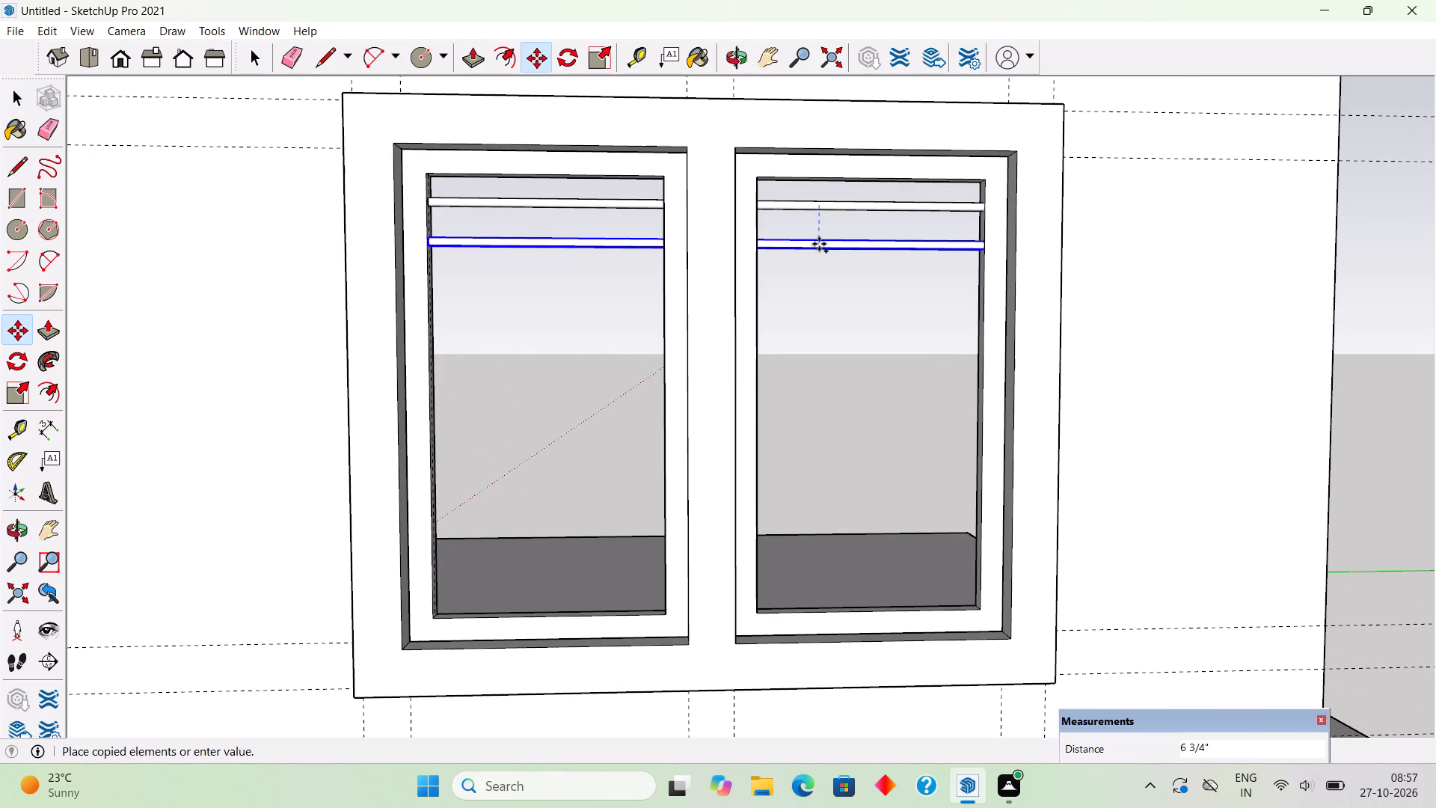
{"action": "type", "text": "7\""}
{"action": "key", "text": "Return"}
{"action": "key", "text": "x"}
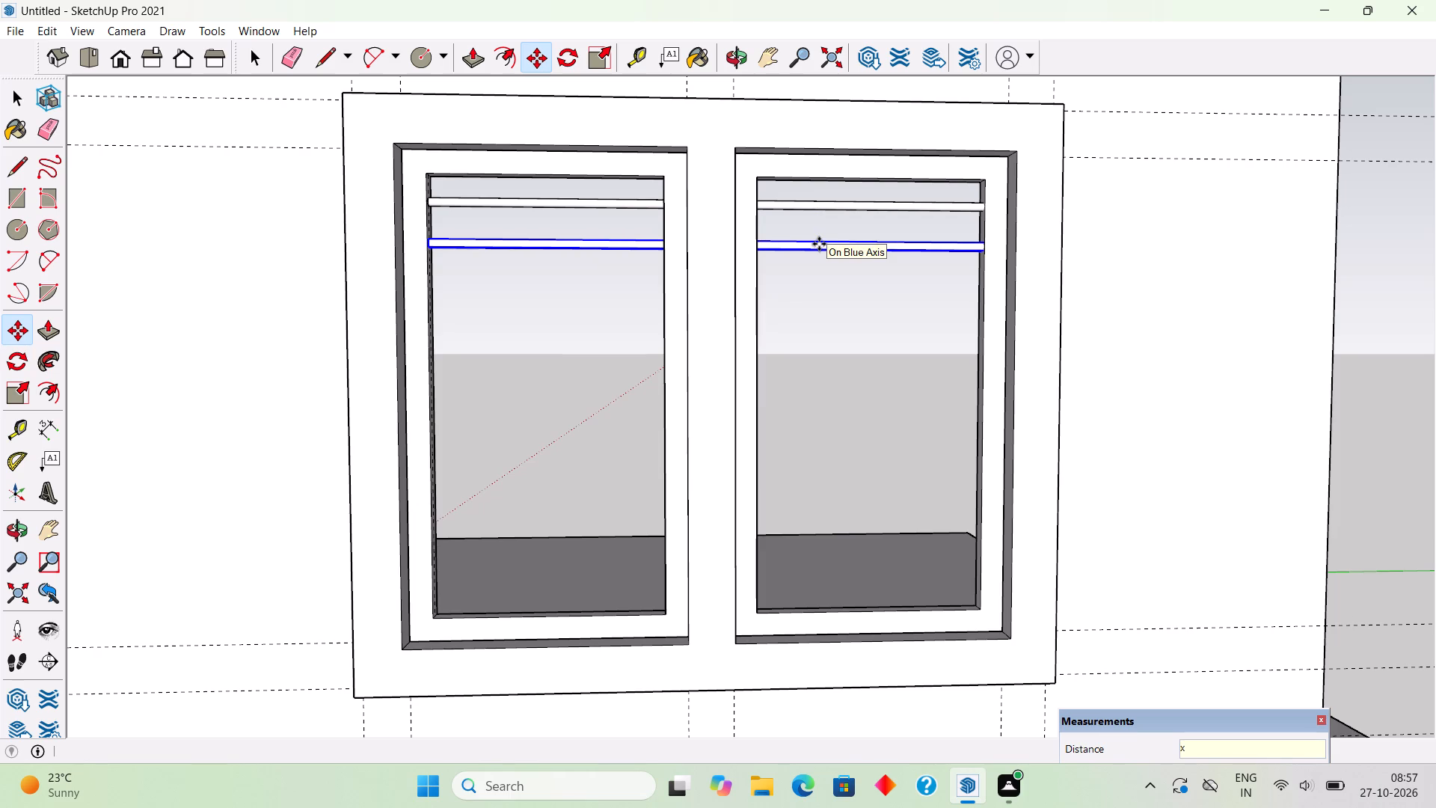
{"action": "key", "text": "9"}
{"action": "key", "text": "Return"}
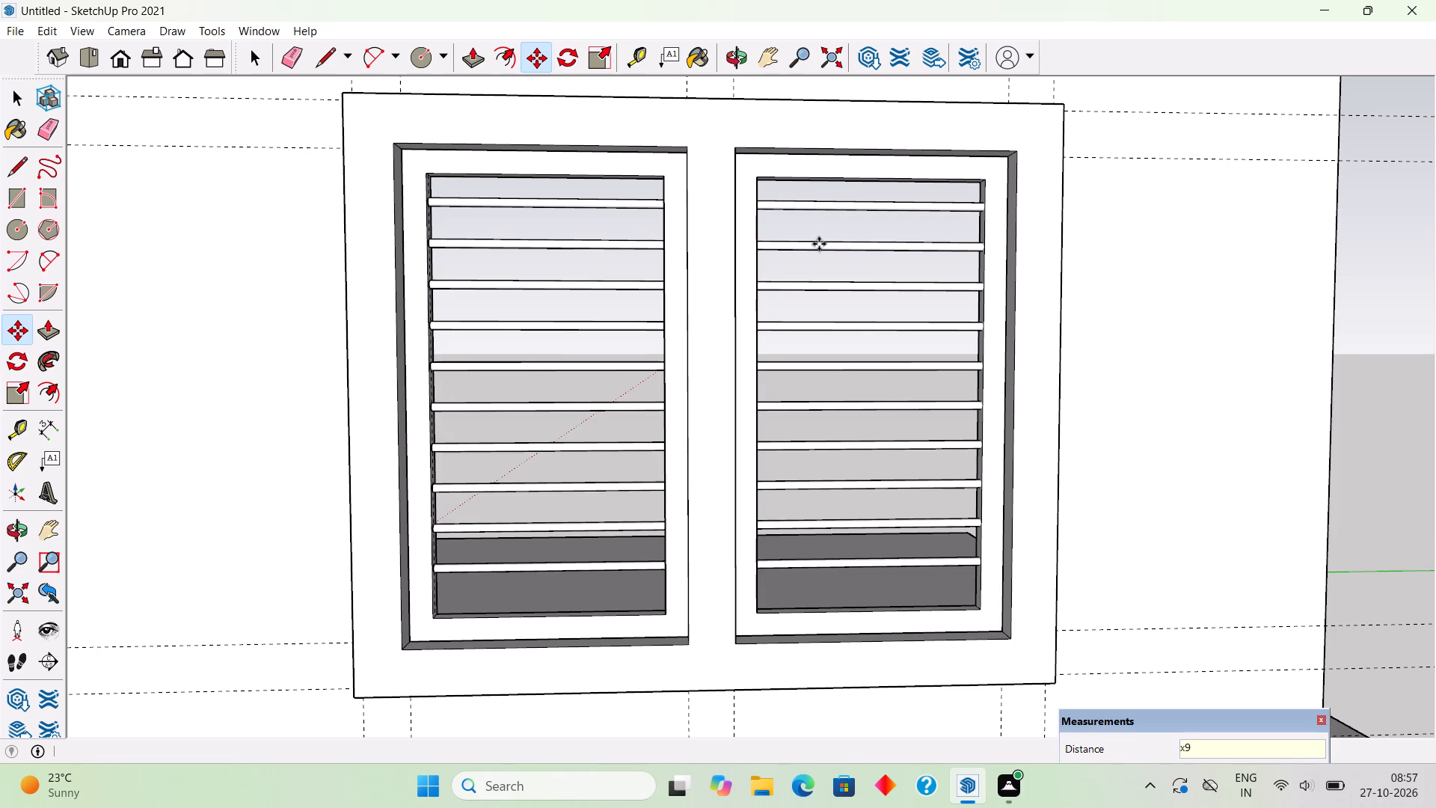
Select all ten horizontal rods and move them together straight down about 2" within the sashes.
{"action": "key", "text": "space"}
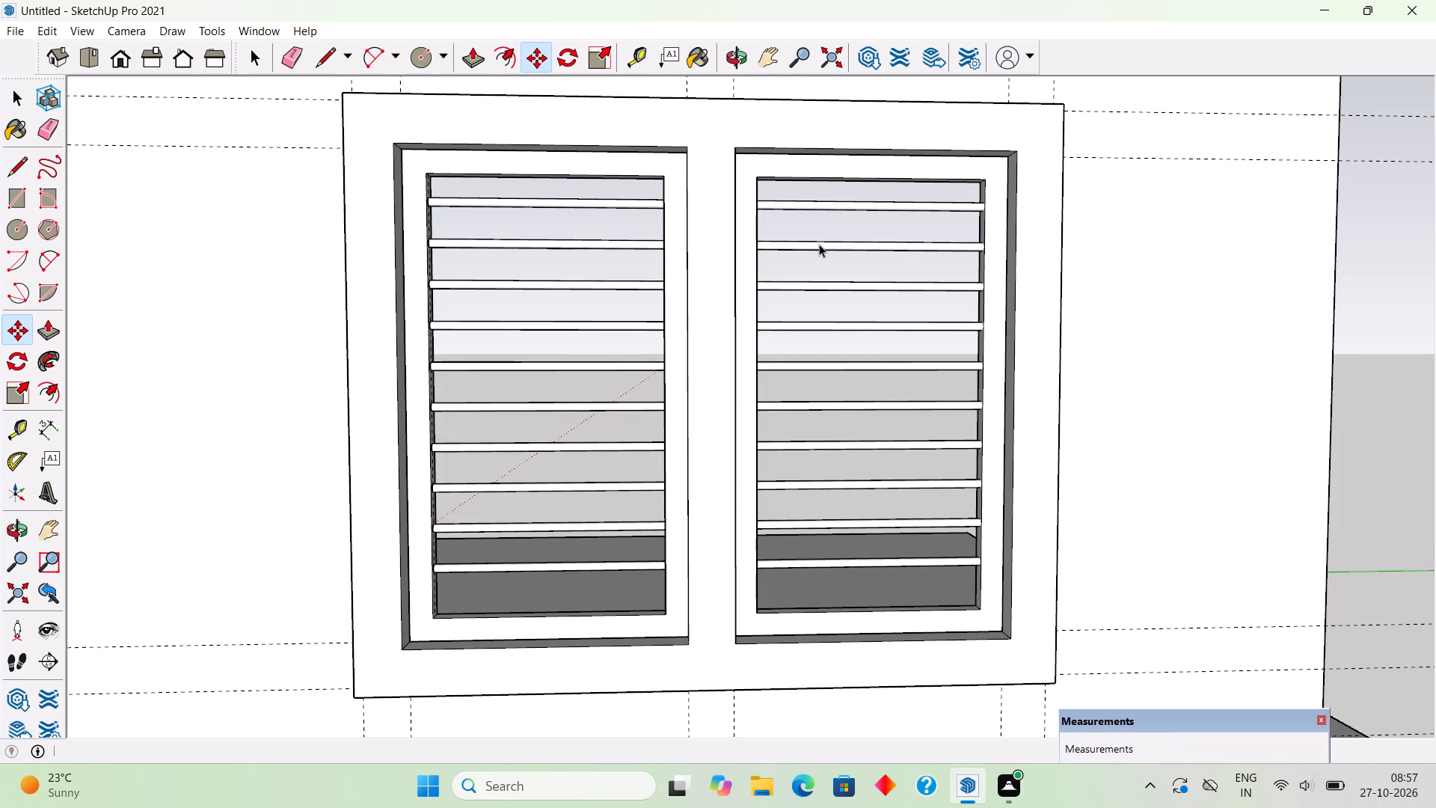
{"action": "left_click", "coordinate": [887, 562], "text": "ctrl"}
{"action": "left_click", "coordinate": [886, 520], "text": "ctrl"}
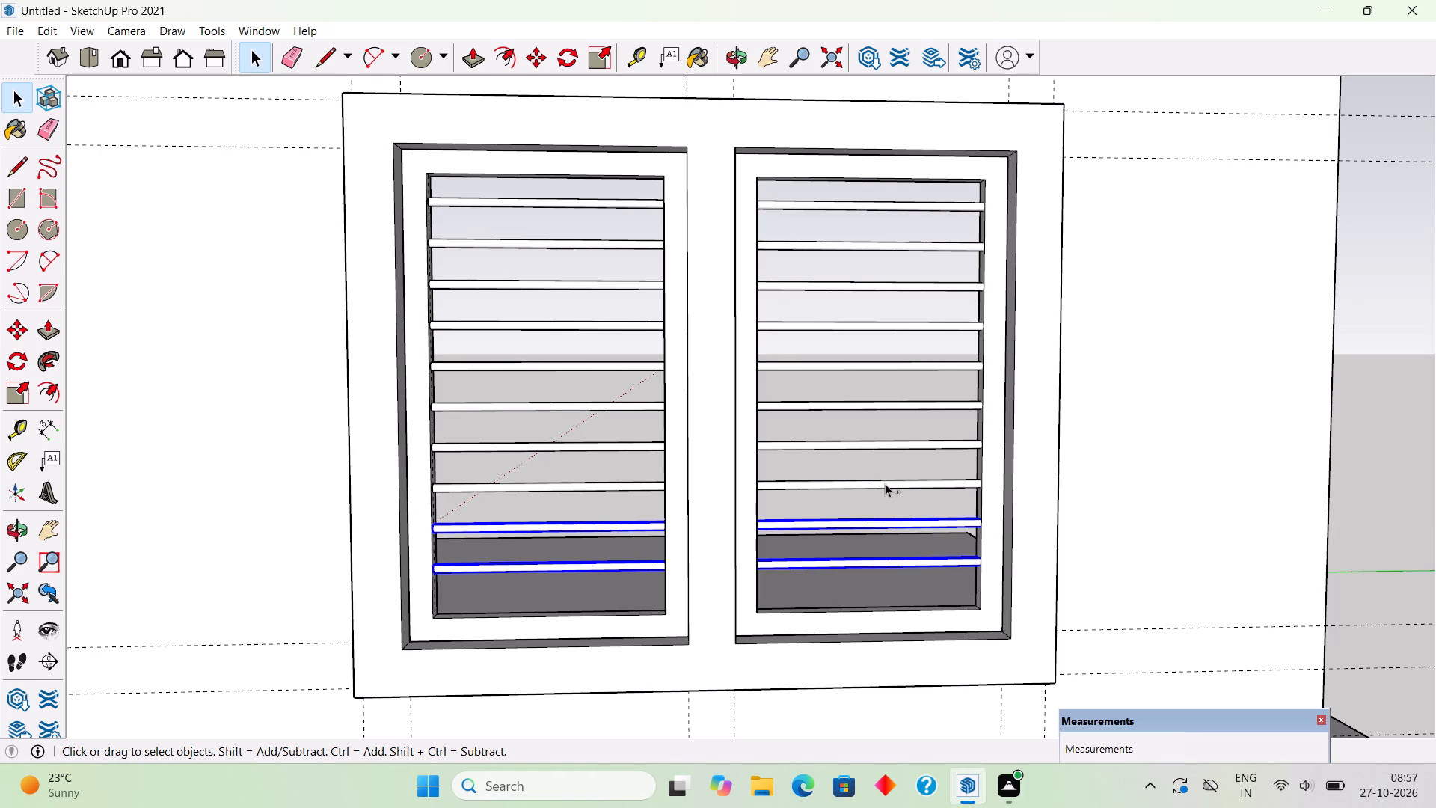
{"action": "left_click", "coordinate": [885, 483], "text": "ctrl"}
{"action": "left_click", "coordinate": [889, 444], "text": "ctrl"}
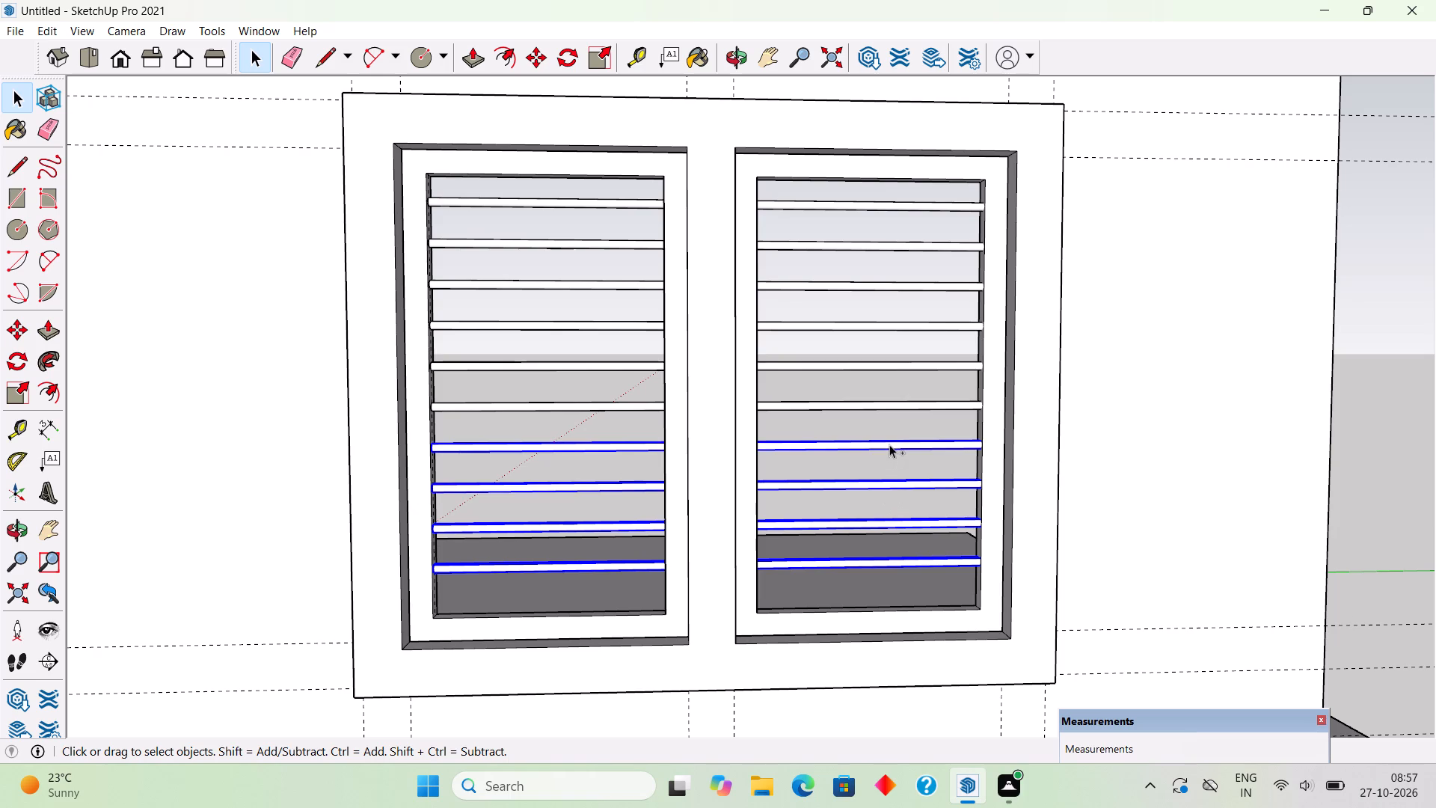
{"action": "left_click", "coordinate": [899, 405], "text": "ctrl"}
{"action": "left_click", "coordinate": [905, 367], "text": "ctrl"}
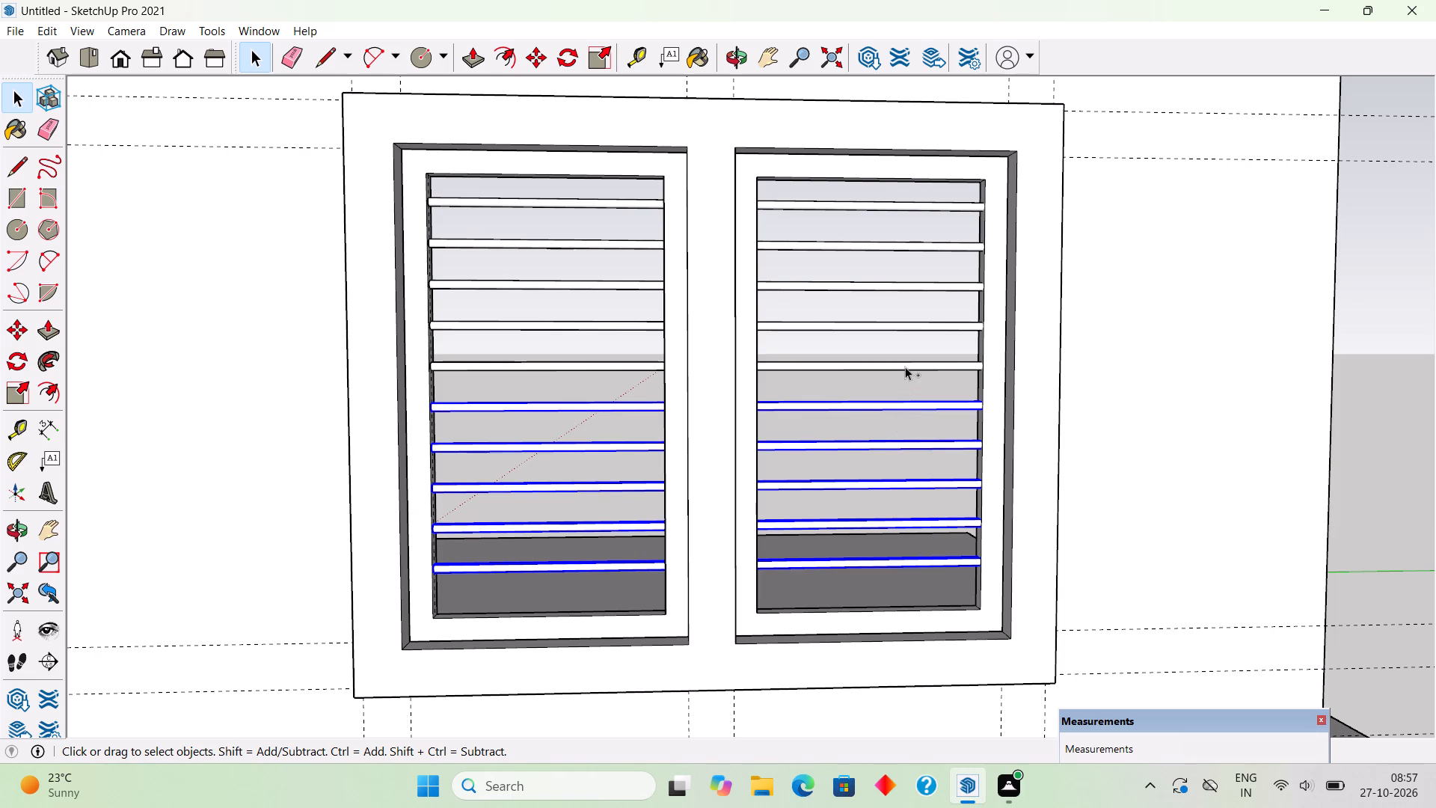
{"action": "left_click", "coordinate": [918, 325], "text": "ctrl"}
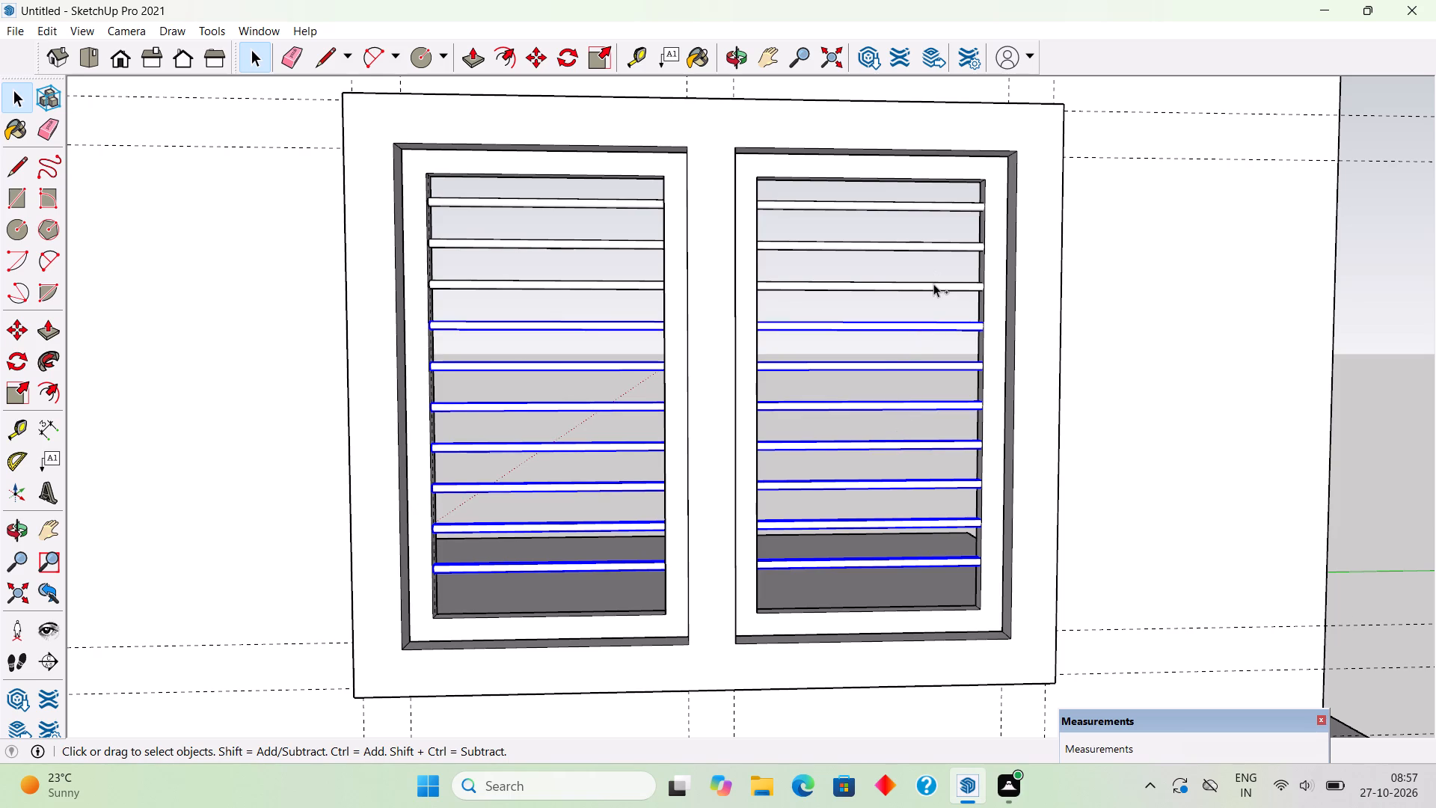
{"action": "left_click", "coordinate": [933, 284], "text": "ctrl"}
{"action": "left_click", "coordinate": [935, 249], "text": "ctrl"}
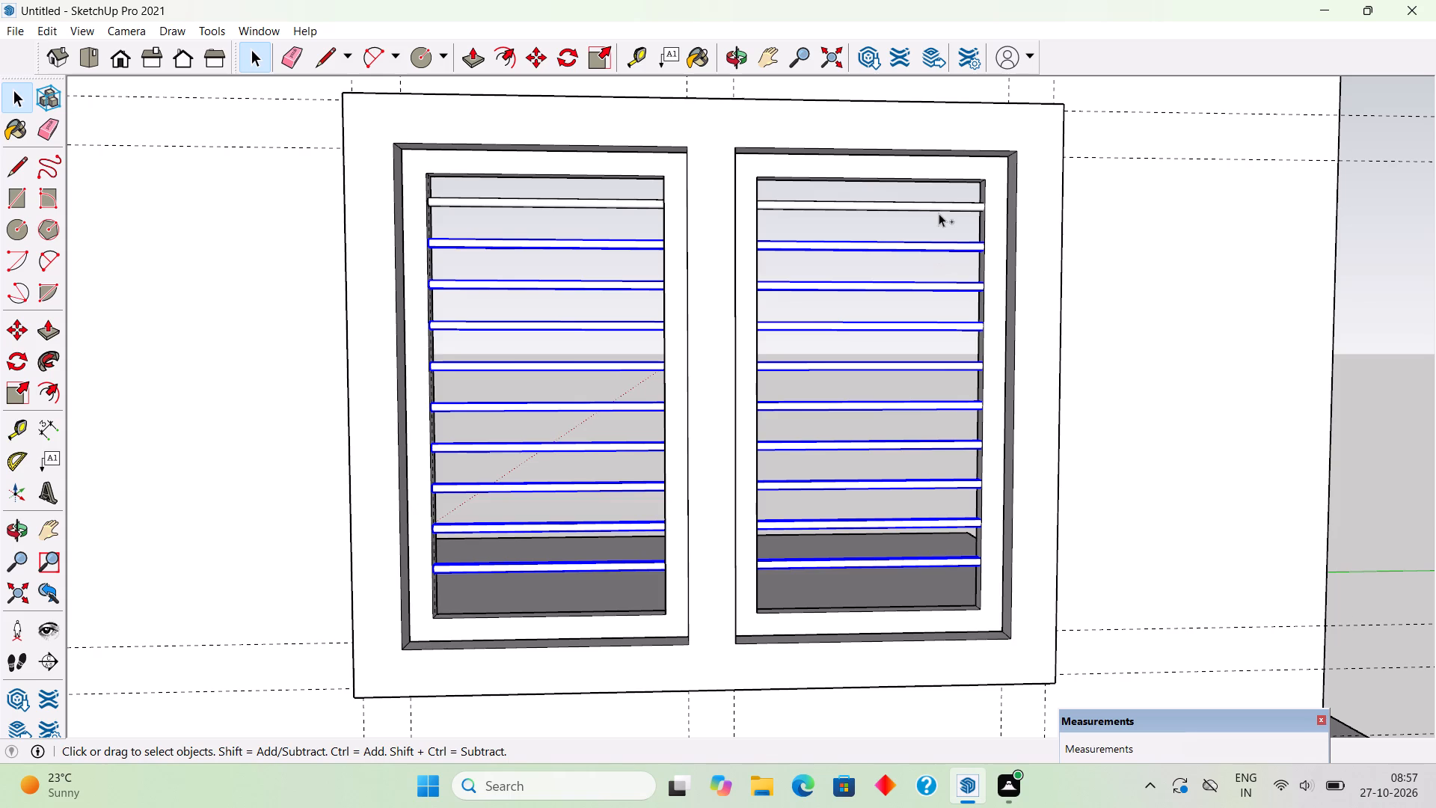
{"action": "left_click", "coordinate": [942, 206], "text": "ctrl"}
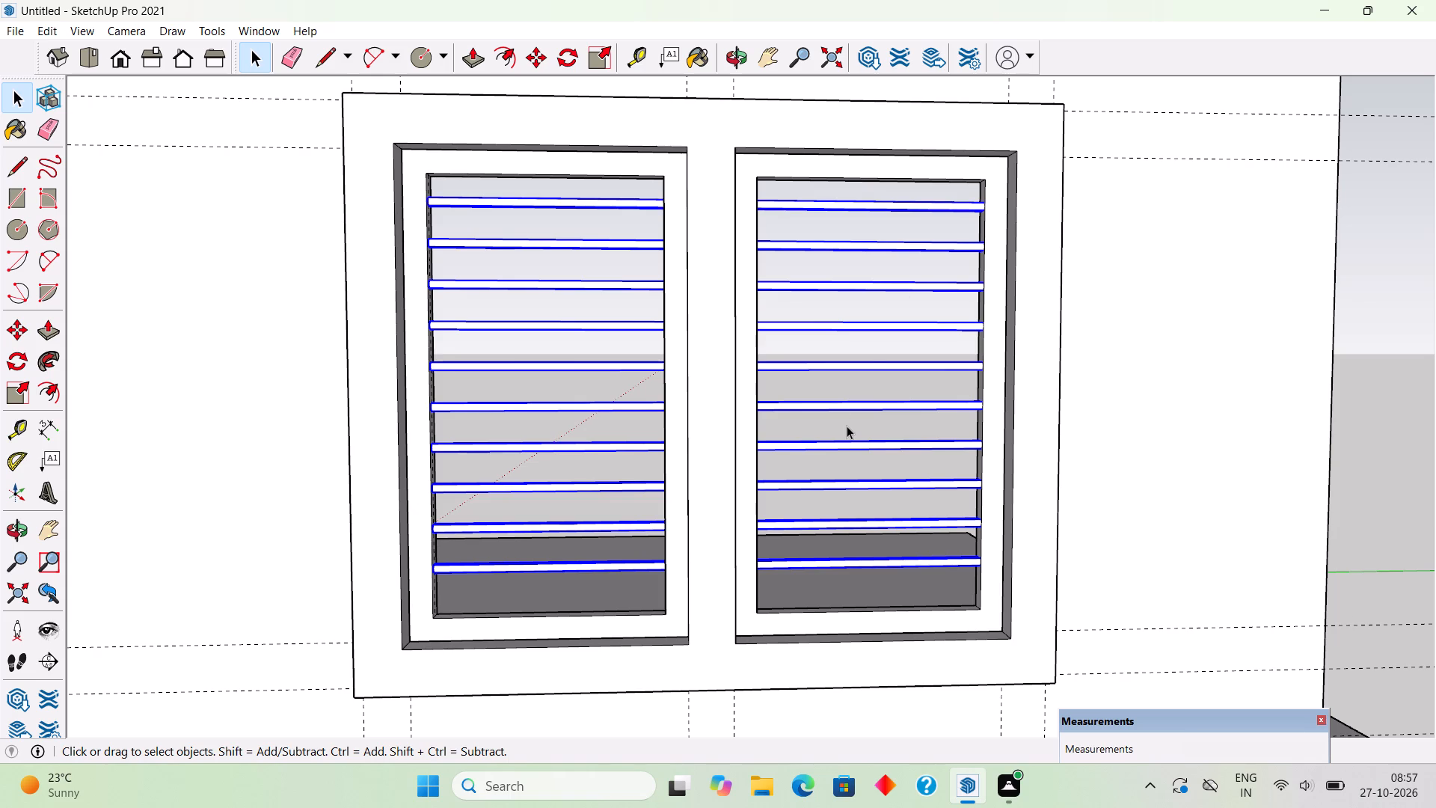
{"action": "key", "text": "m"}
{"action": "left_click", "coordinate": [850, 444]}
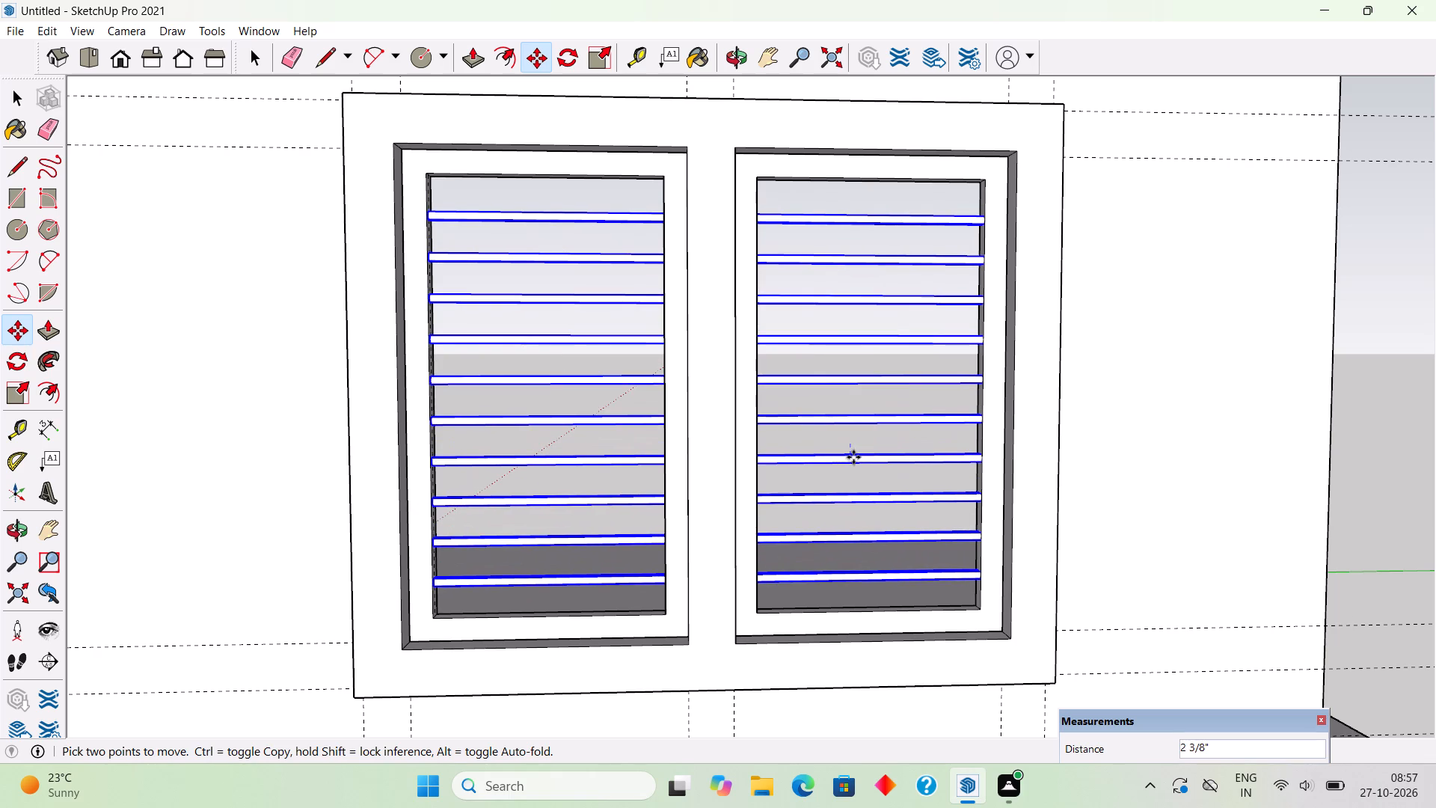
{"action": "left_click", "coordinate": [854, 455]}
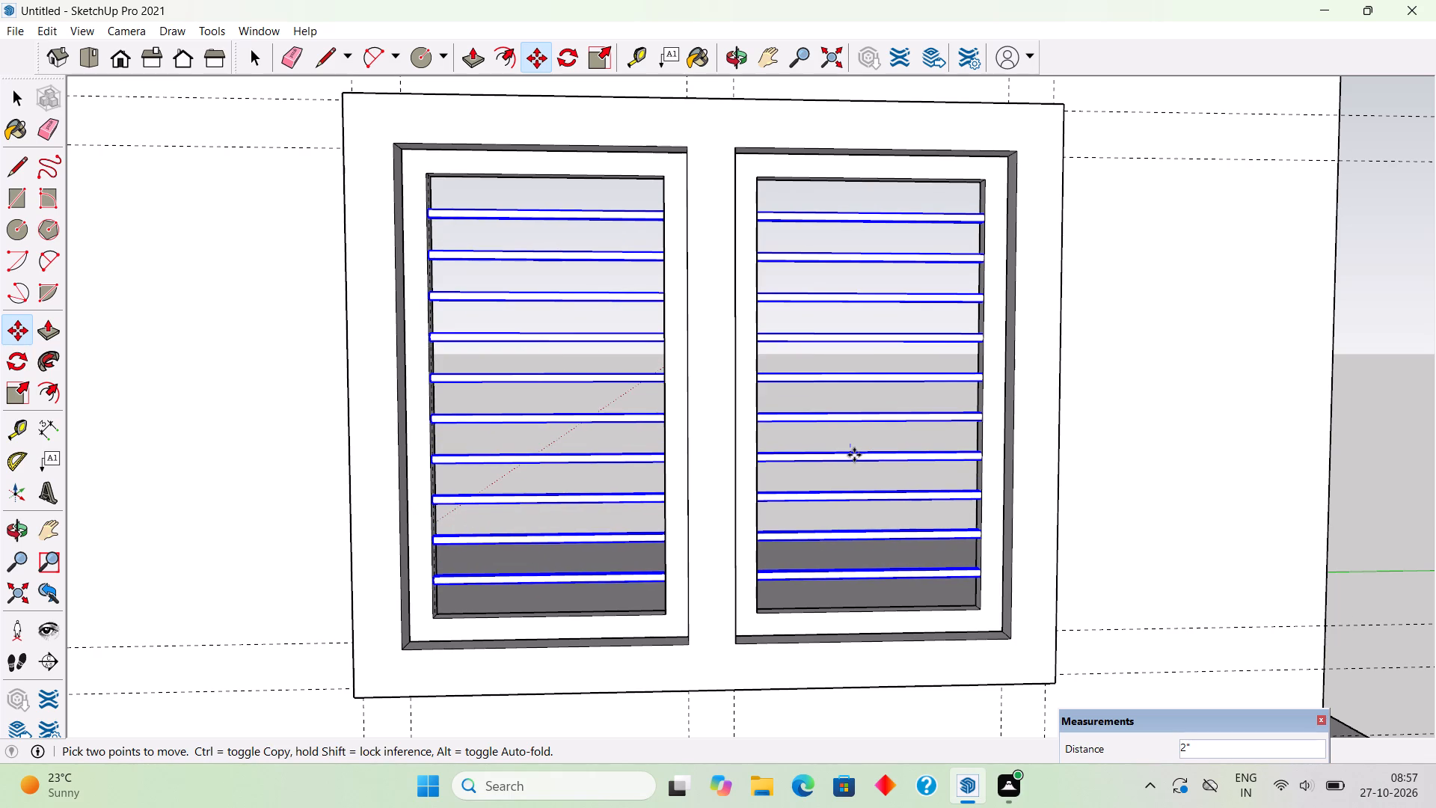
{"action": "scroll", "coordinate": [854, 455], "scroll_direction": "down", "scroll_amount": 5}
{"action": "left_click", "coordinate": [1256, 430]}
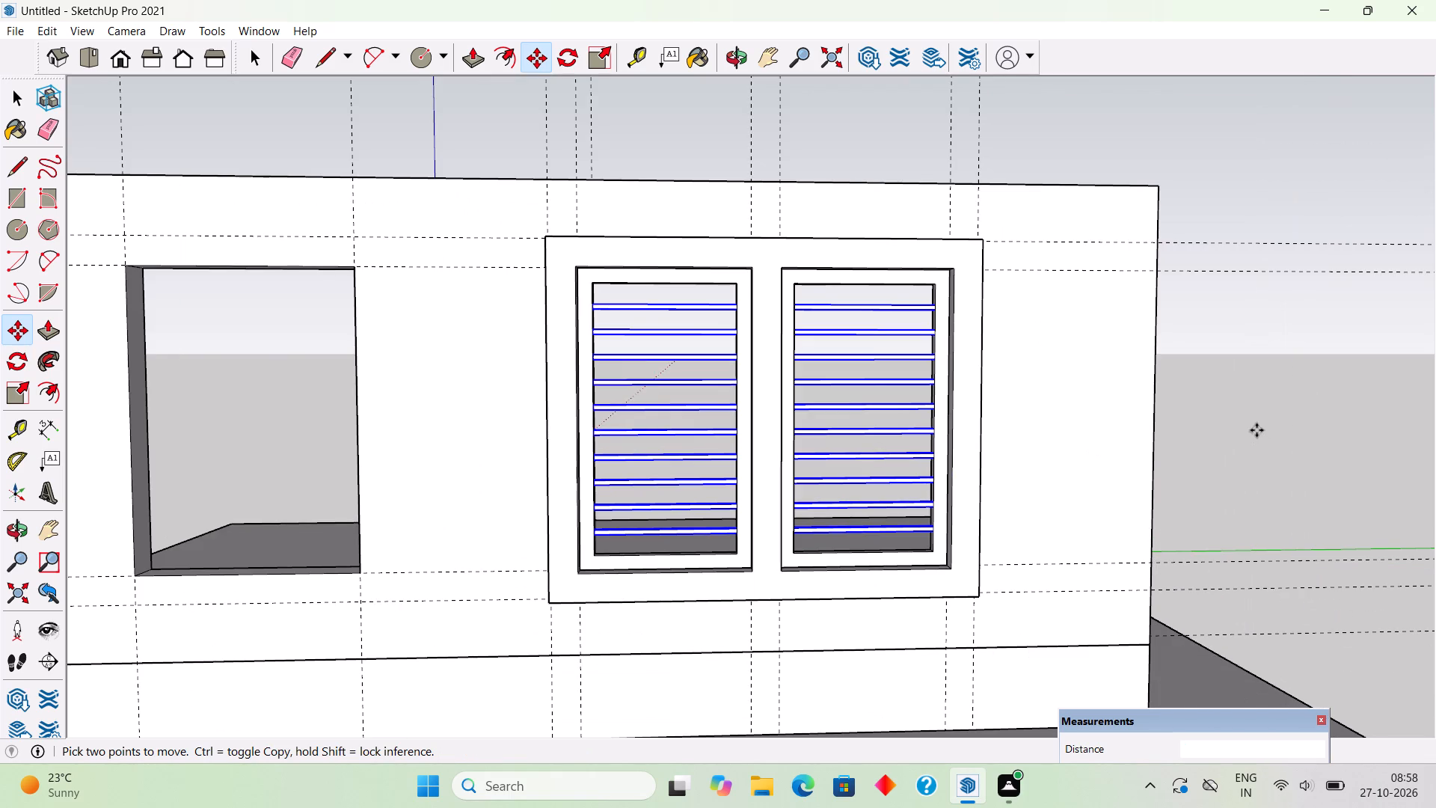
{"action": "key", "text": "space"}
Draw a 6' 4" by 3' 4" rectangle across each sash opening, corner to corner, as the window panes.
{"action": "scroll", "coordinate": [802, 417], "scroll_direction": "up", "scroll_amount": 3}
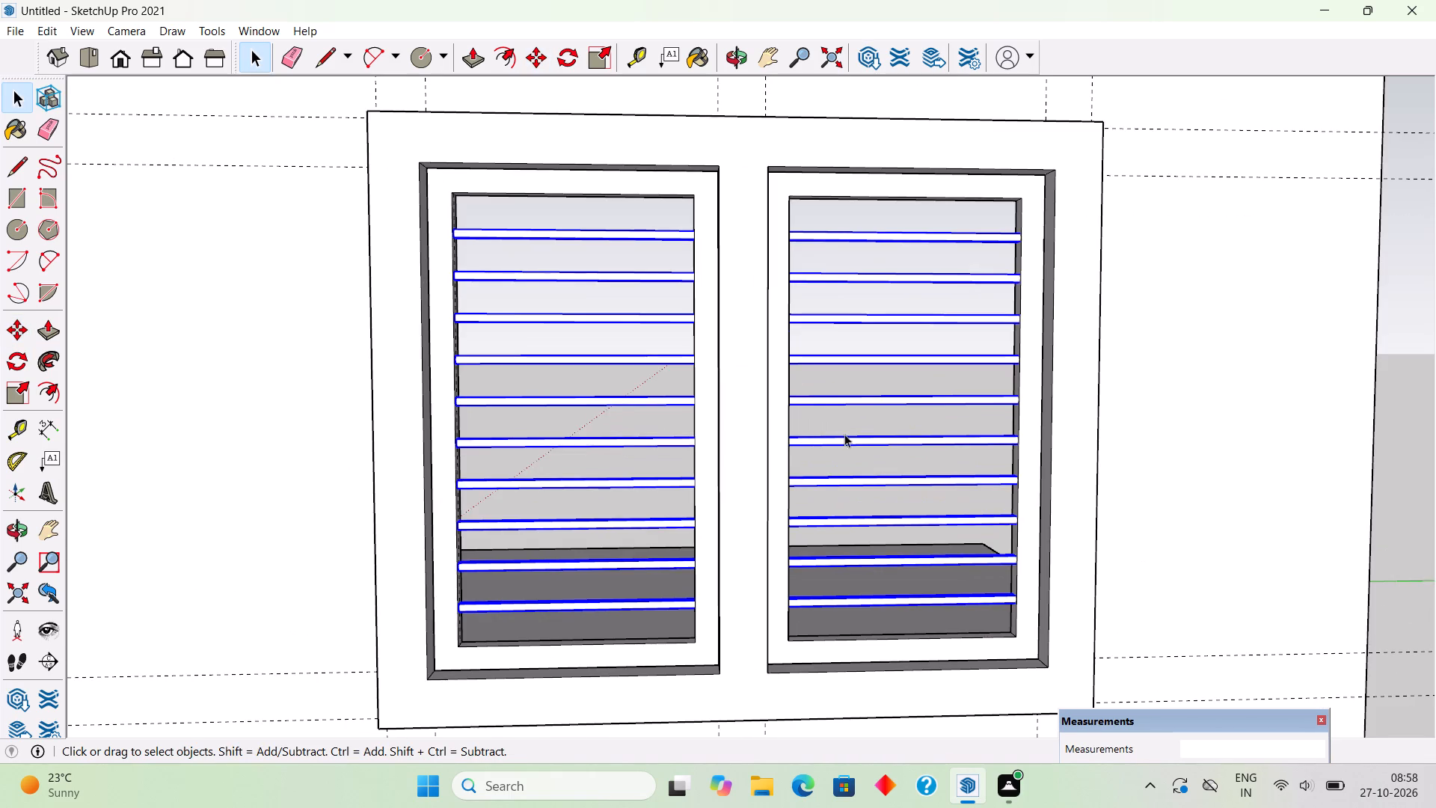
{"action": "middle_click_drag", "start_coordinate": [873, 447], "coordinate": [900, 446]}
{"action": "key", "text": "r"}
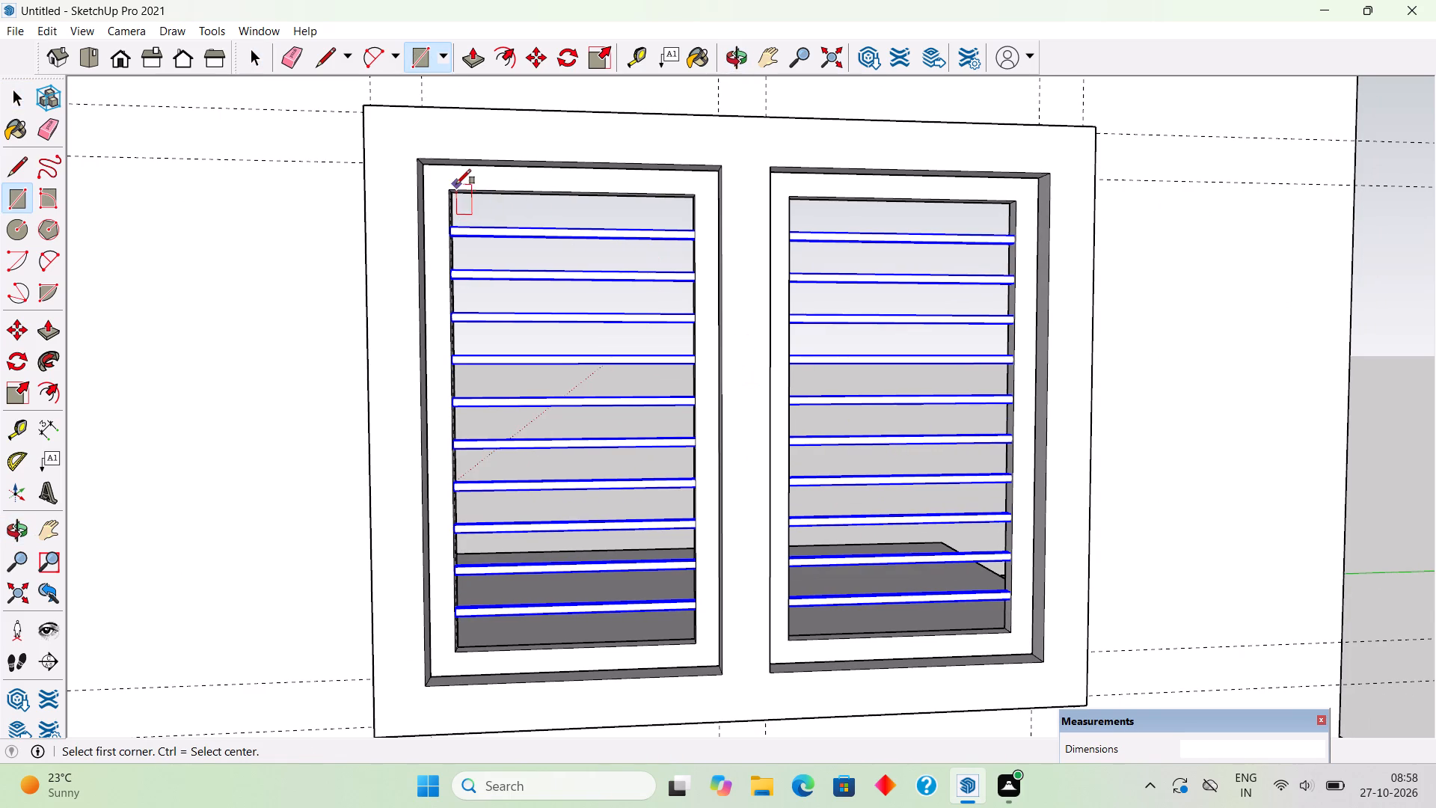
{"action": "left_click", "coordinate": [451, 188]}
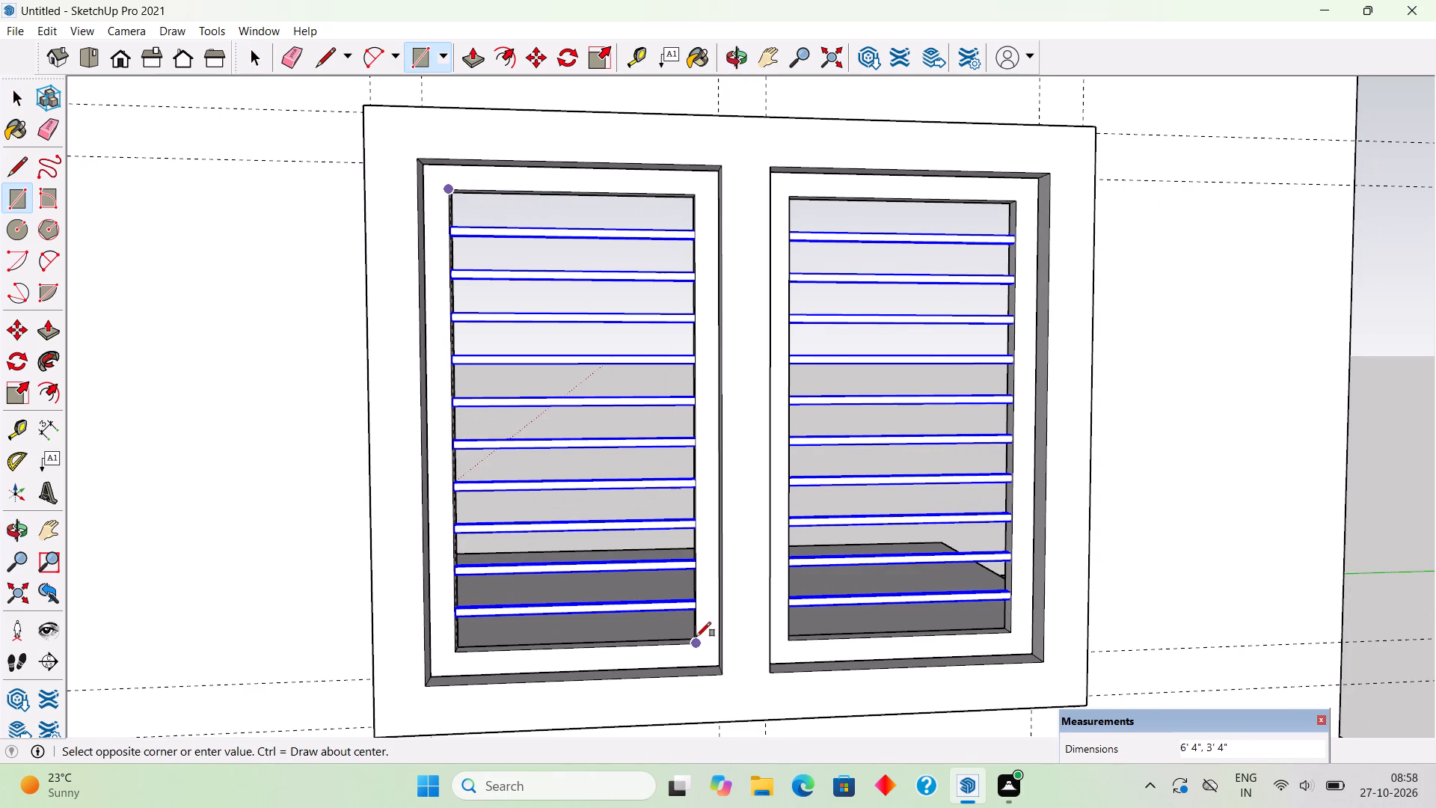
{"action": "left_click", "coordinate": [696, 637]}
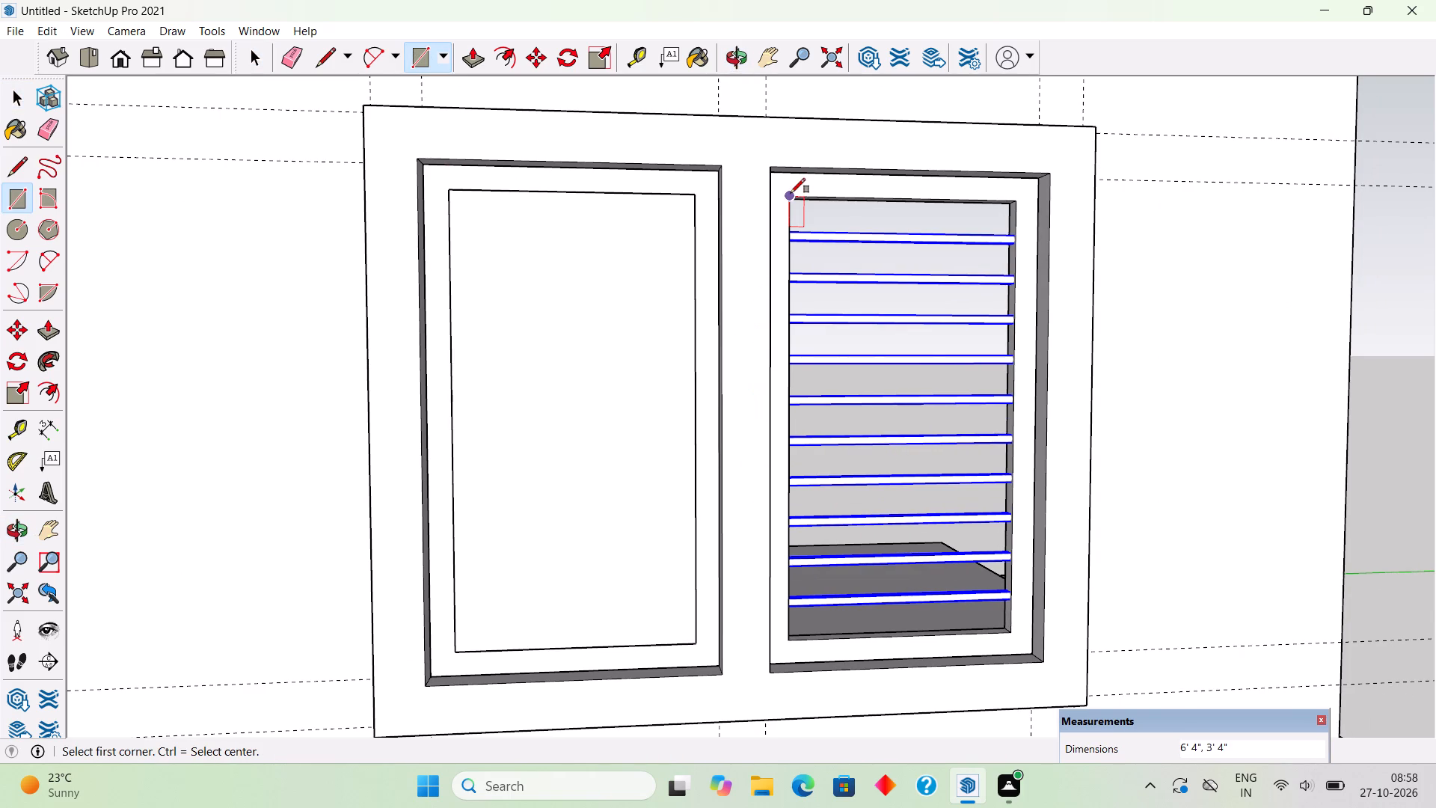
{"action": "left_click", "coordinate": [791, 193]}
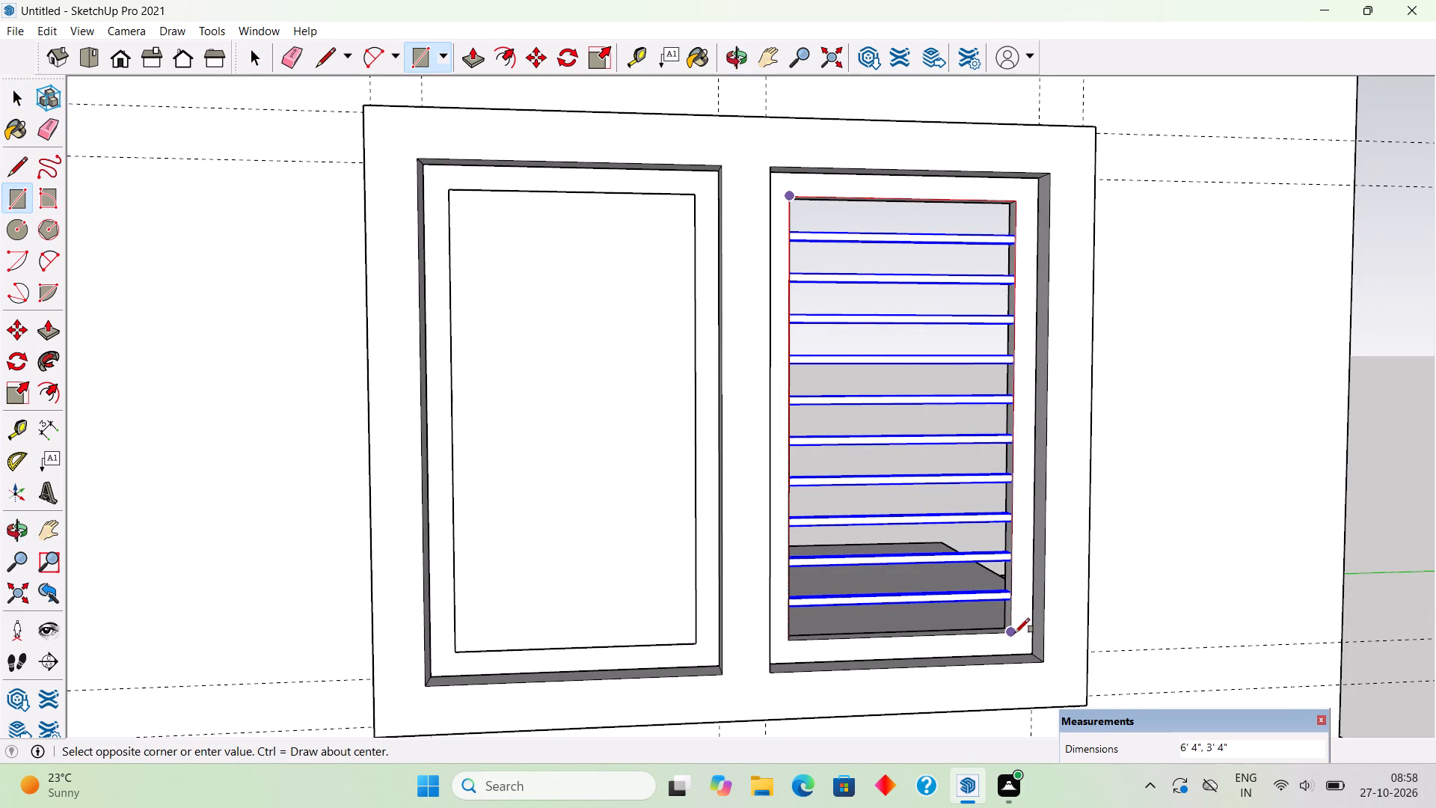
{"action": "left_click", "coordinate": [1015, 633]}
Make the right pane and the left pane, each with its edges, into separate groups.
{"action": "key", "text": "space"}
{"action": "triple_click", "coordinate": [944, 536]}
{"action": "right_click", "coordinate": [944, 536]}
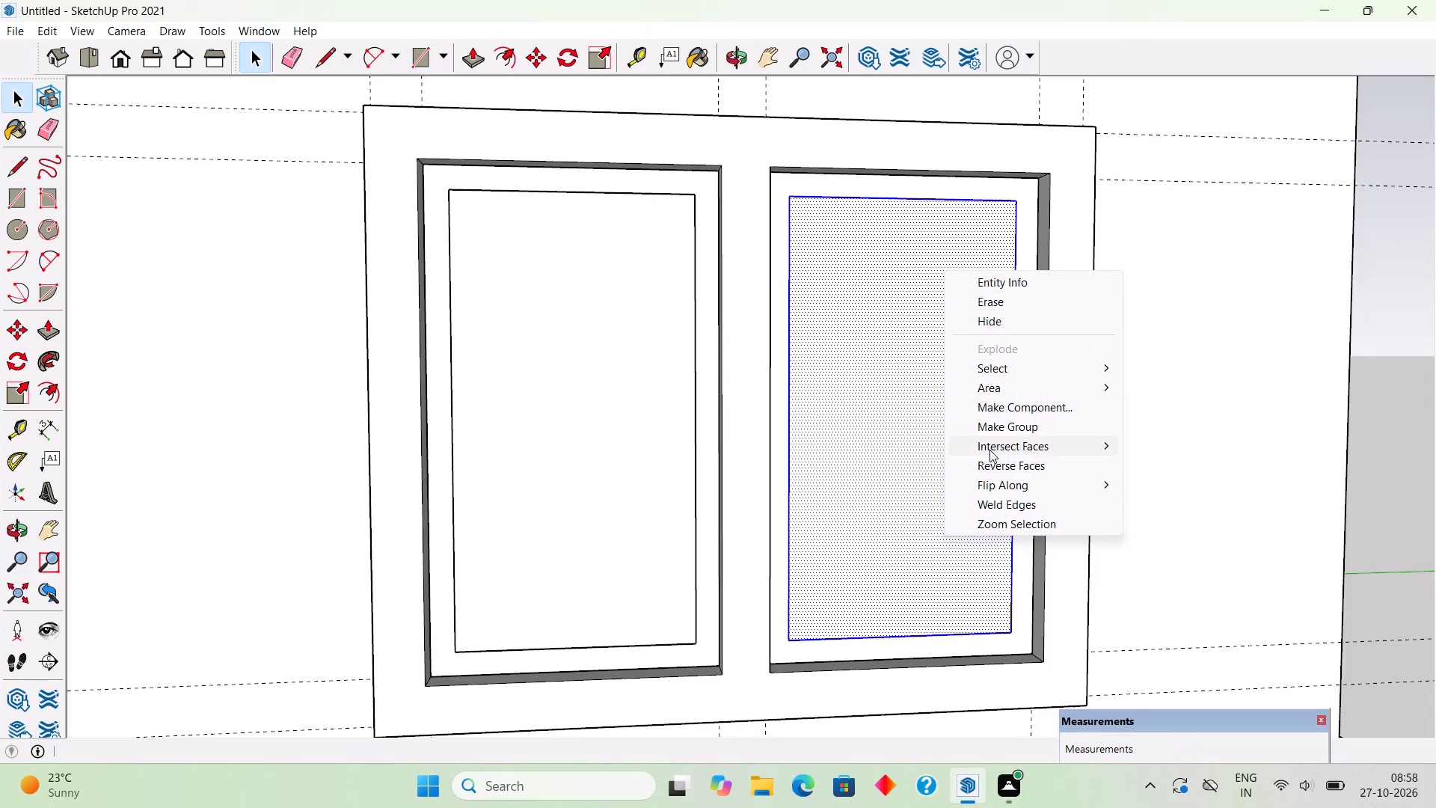
{"action": "left_click", "coordinate": [995, 432]}
{"action": "triple_click", "coordinate": [632, 423]}
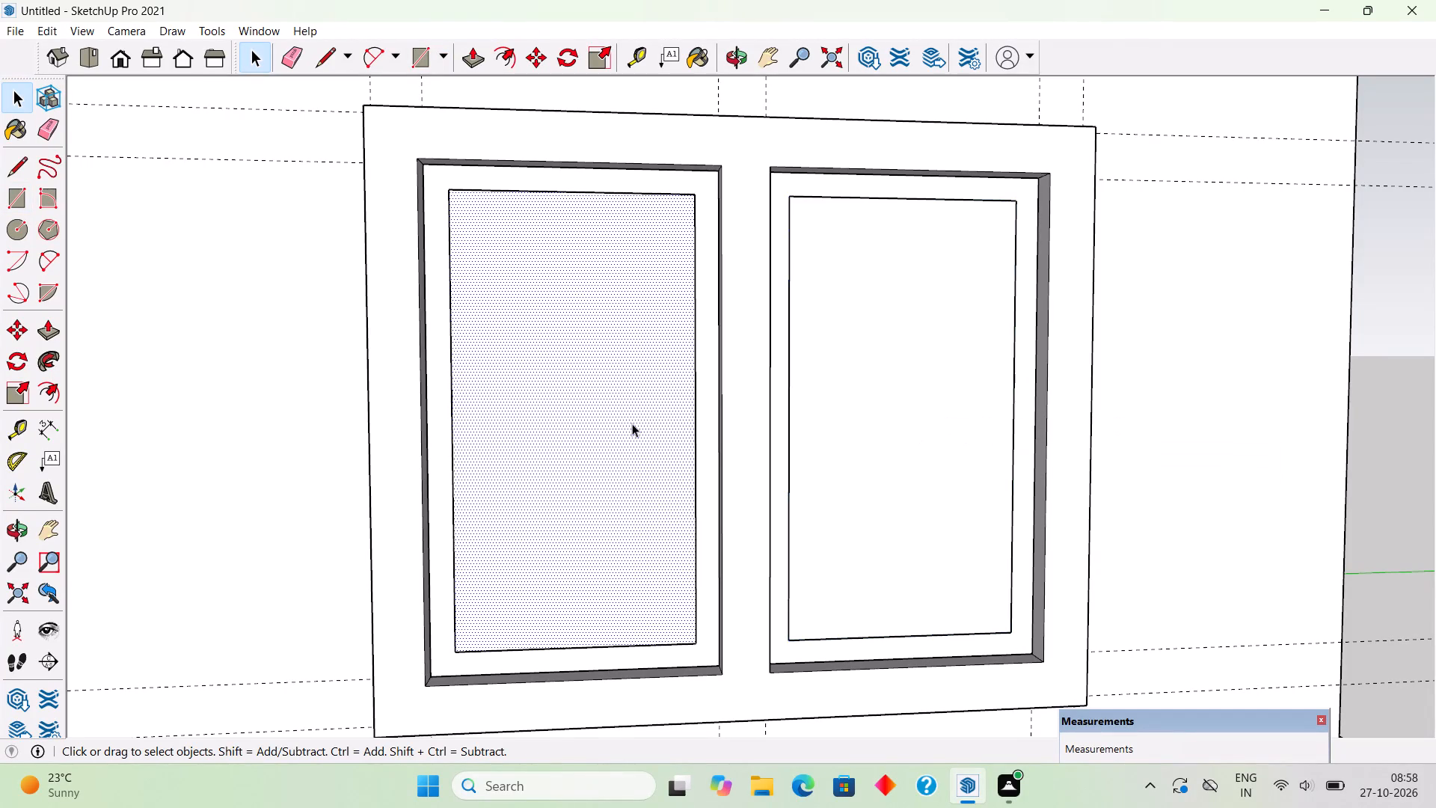
{"action": "right_click", "coordinate": [632, 423]}
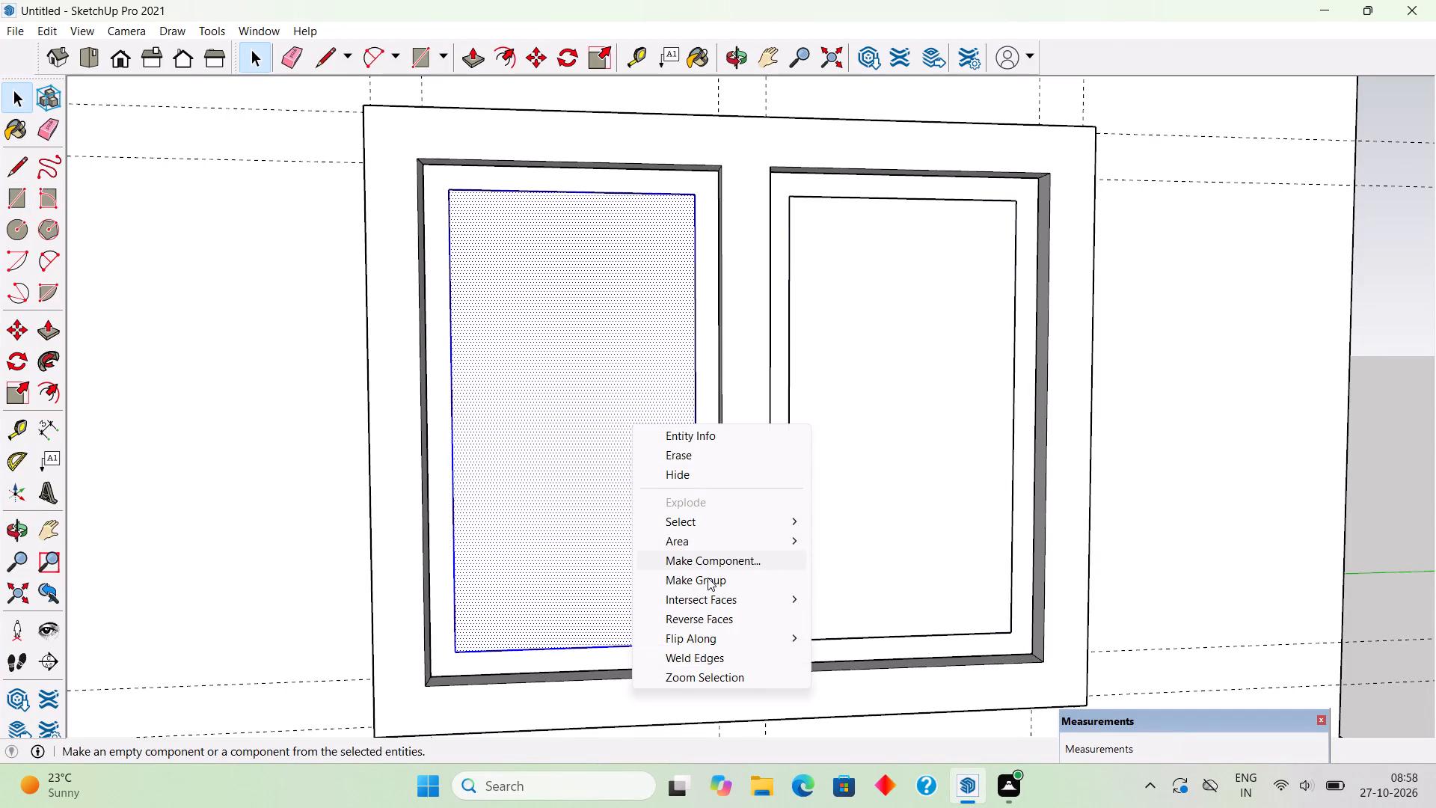
{"action": "left_click", "coordinate": [708, 578]}
Examine the double window's panes and rods from both the inner and outer sides of the wall.
{"action": "scroll", "coordinate": [709, 574], "scroll_direction": "down", "scroll_amount": 9}
{"action": "middle_click_drag", "start_coordinate": [938, 536], "coordinate": [128, 536]}
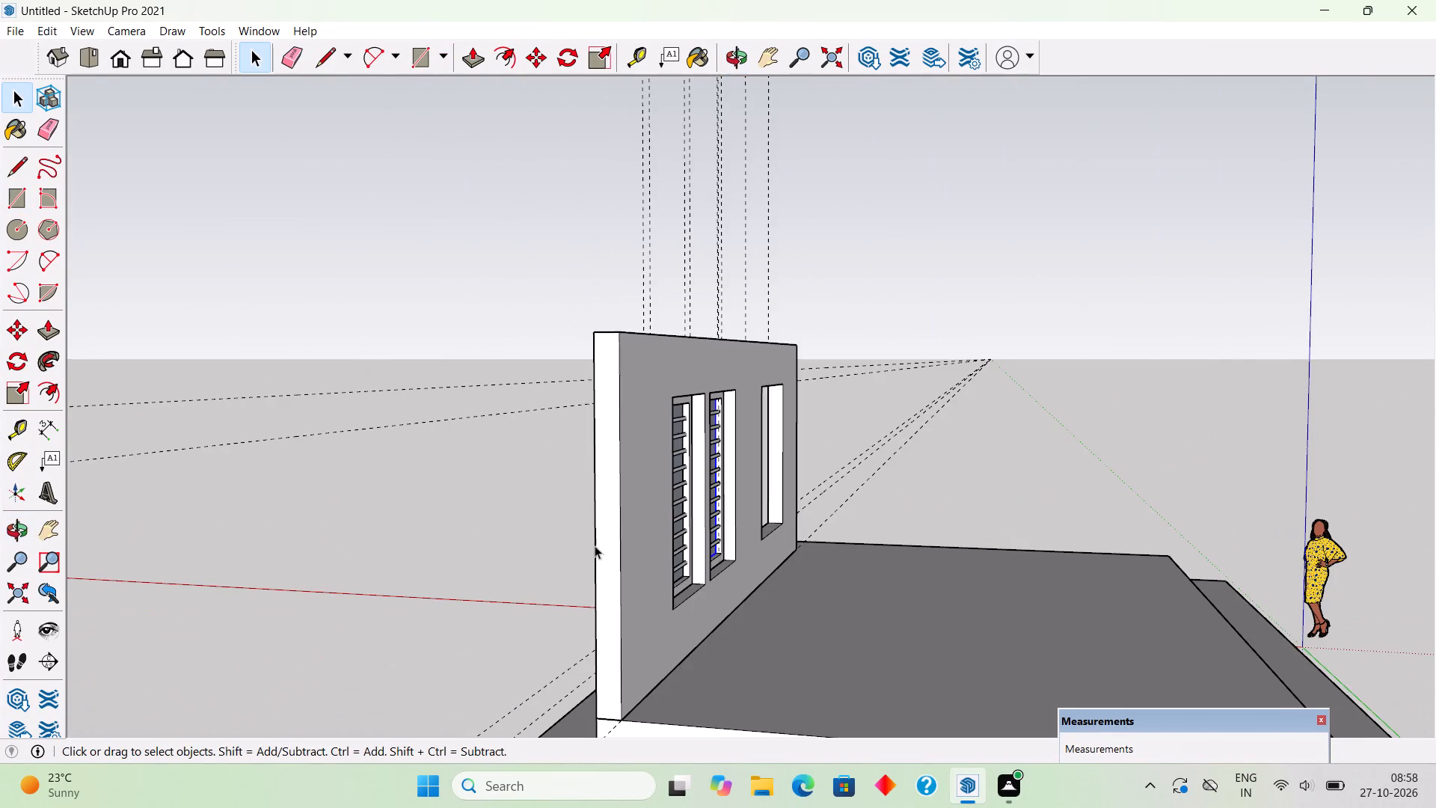
{"action": "middle_click_drag", "start_coordinate": [675, 535], "coordinate": [322, 512]}
{"action": "left_click", "coordinate": [236, 481]}
{"action": "middle_click_drag", "start_coordinate": [690, 527], "coordinate": [473, 527]}
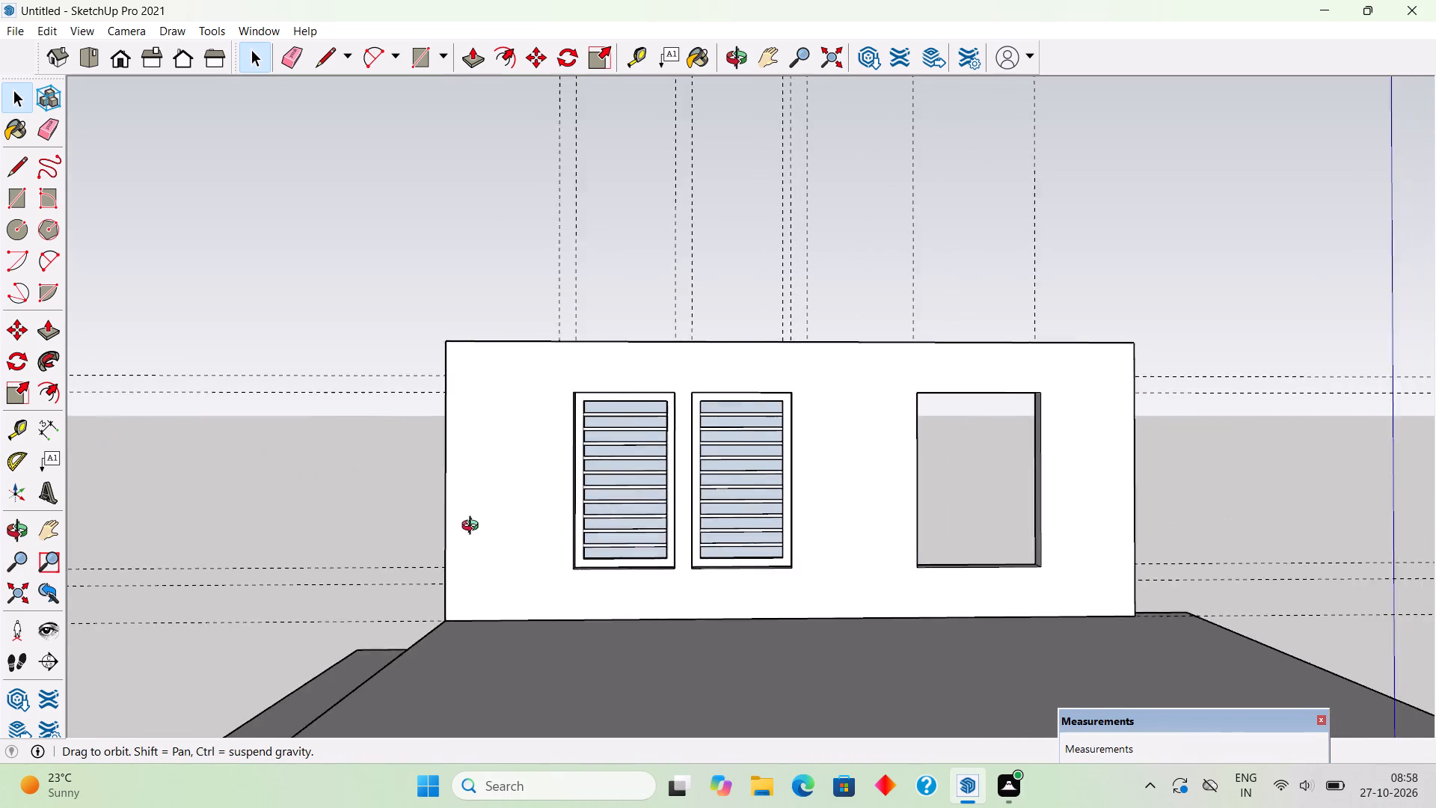
{"action": "middle_click_drag", "start_coordinate": [473, 527], "coordinate": [1163, 590]}
{"action": "middle_click_drag", "start_coordinate": [803, 625], "coordinate": [1199, 569]}
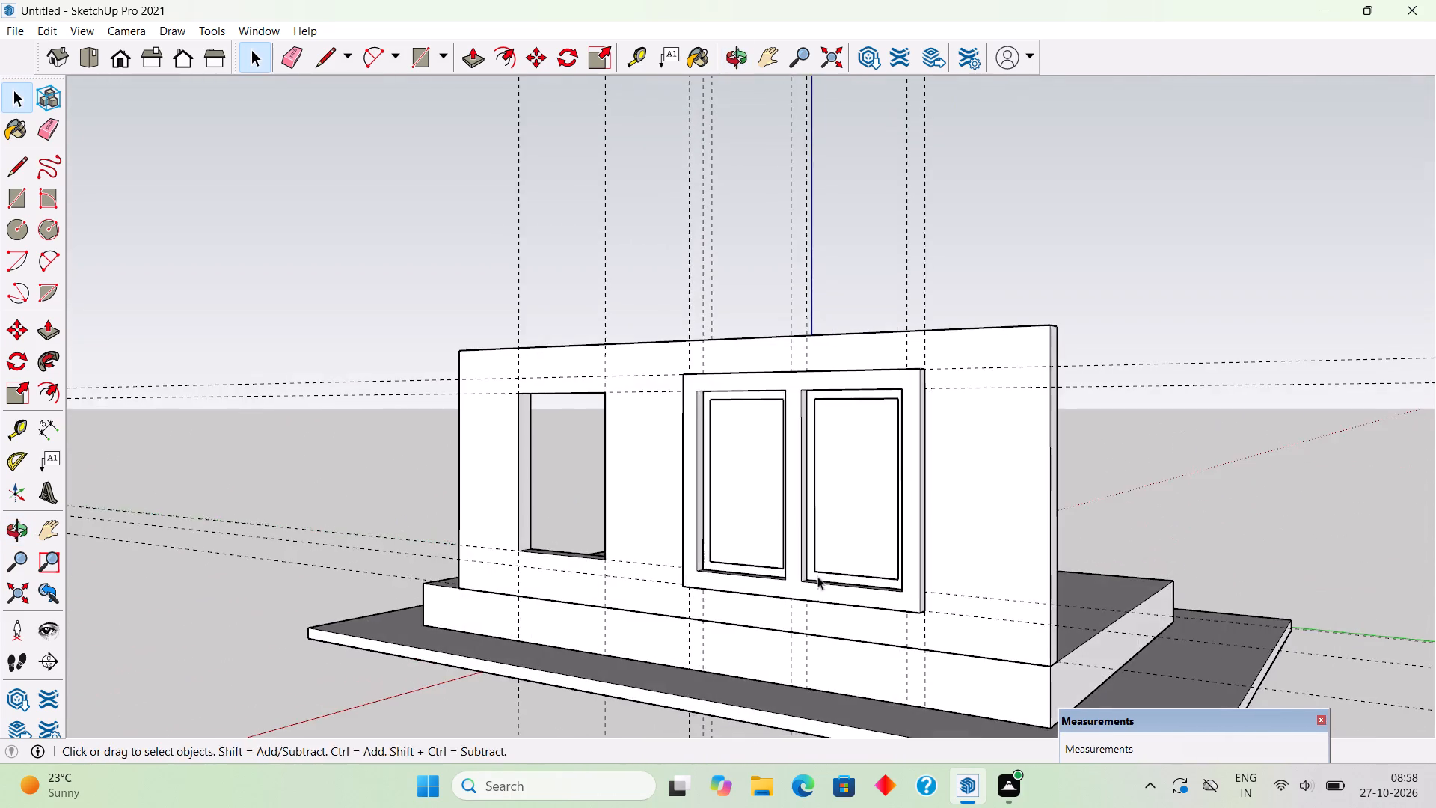
{"action": "middle_click_drag", "start_coordinate": [472, 578], "coordinate": [799, 606]}
{"action": "scroll", "coordinate": [400, 653], "scroll_direction": "up", "scroll_amount": 3}
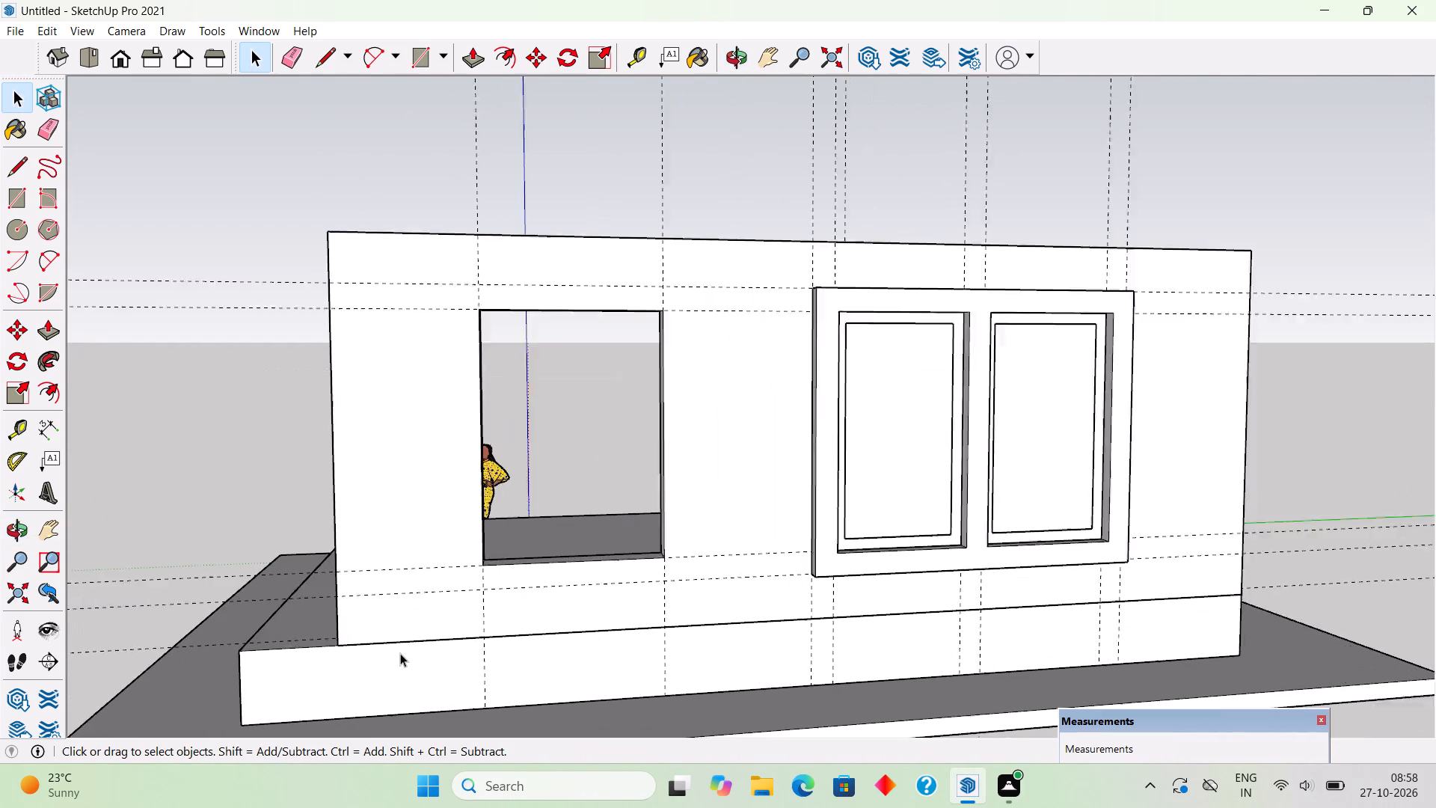
Draw a rectangle of about 7' by 5' across the empty single opening, corner to corner.
{"action": "scroll", "coordinate": [400, 653], "scroll_direction": "up", "scroll_amount": 2}
{"action": "key", "text": "r"}
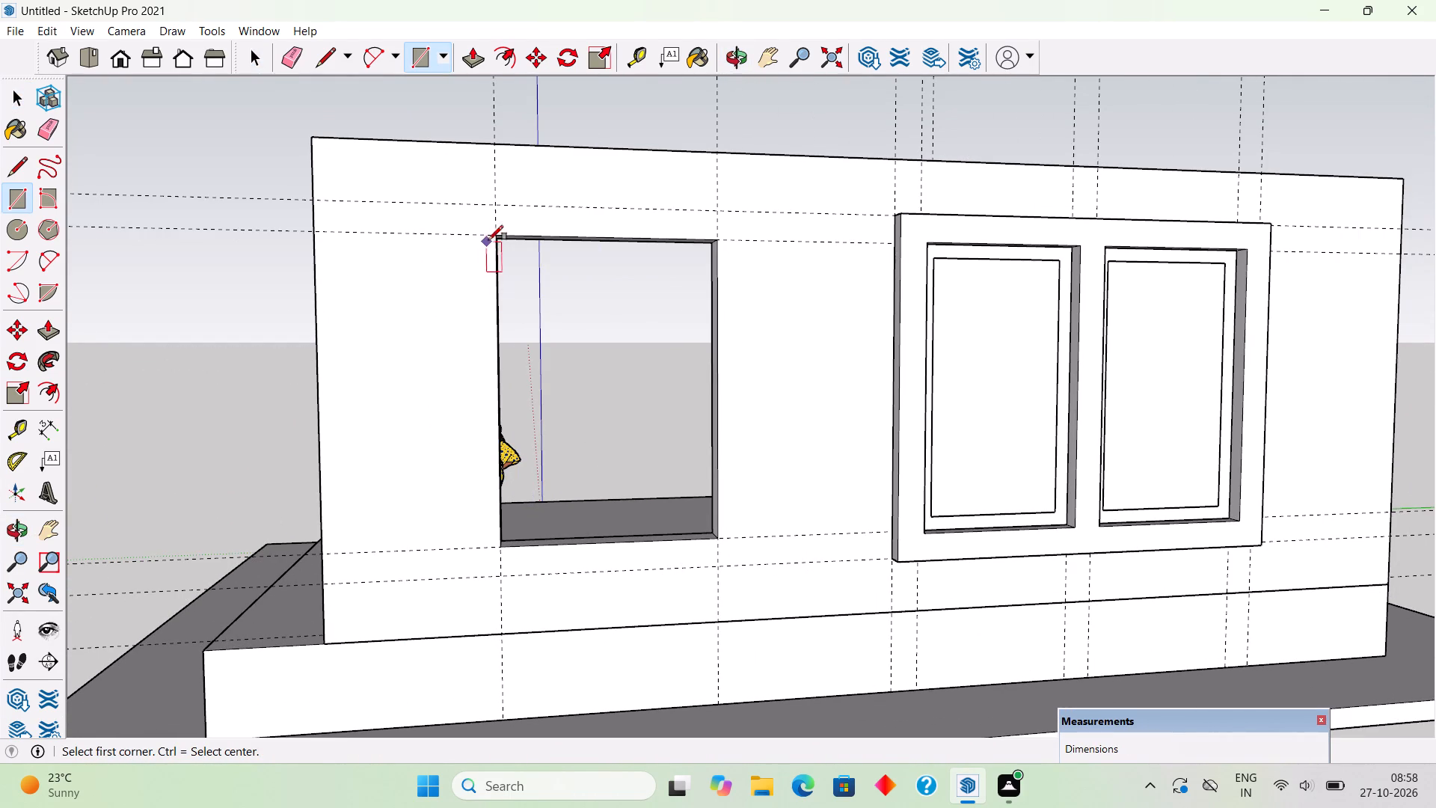
{"action": "left_click", "coordinate": [500, 233]}
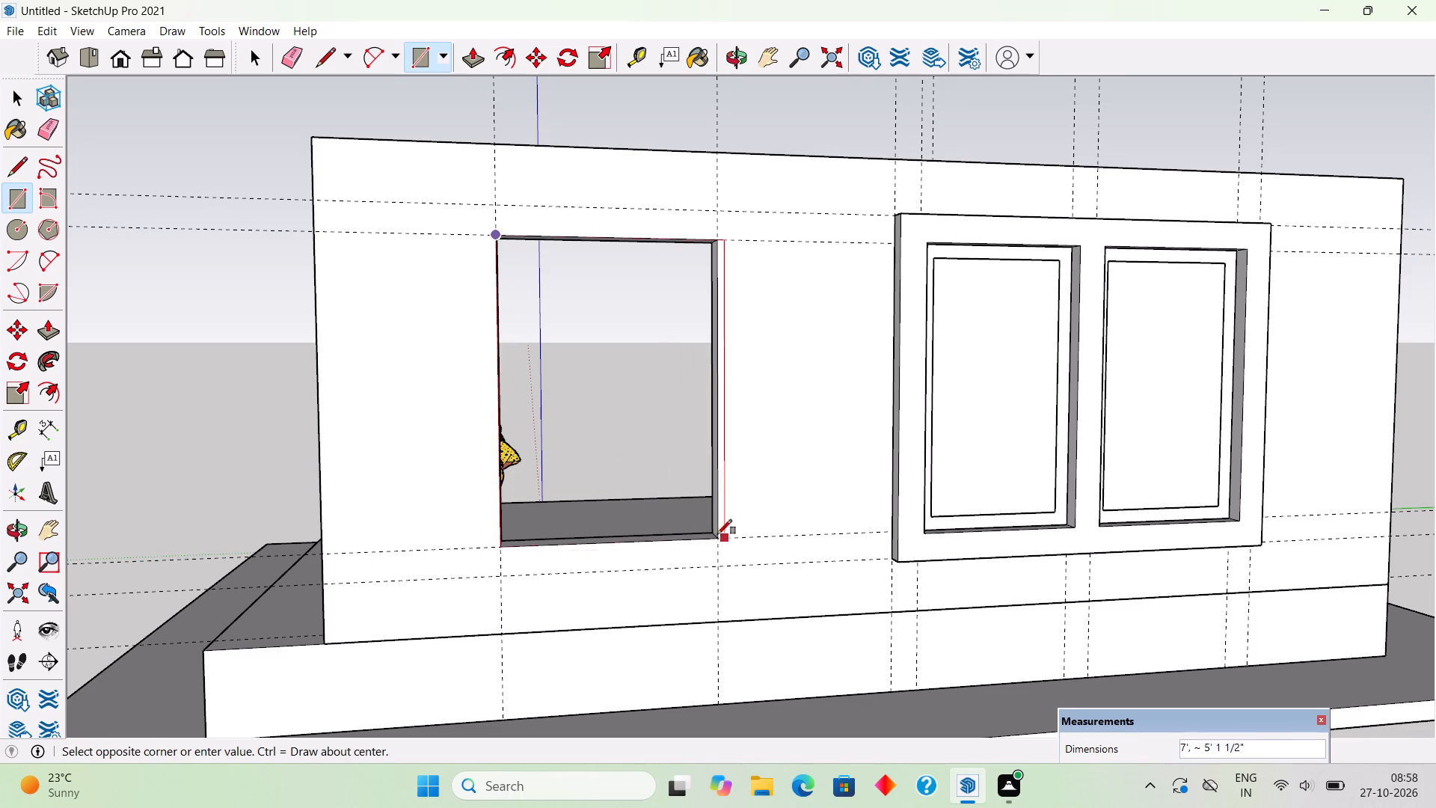
{"action": "left_click", "coordinate": [719, 536]}
Offset the rectangle's edges outward 8" and delete the inner face, leaving a frame outline around the single opening.
{"action": "key", "text": "f"}
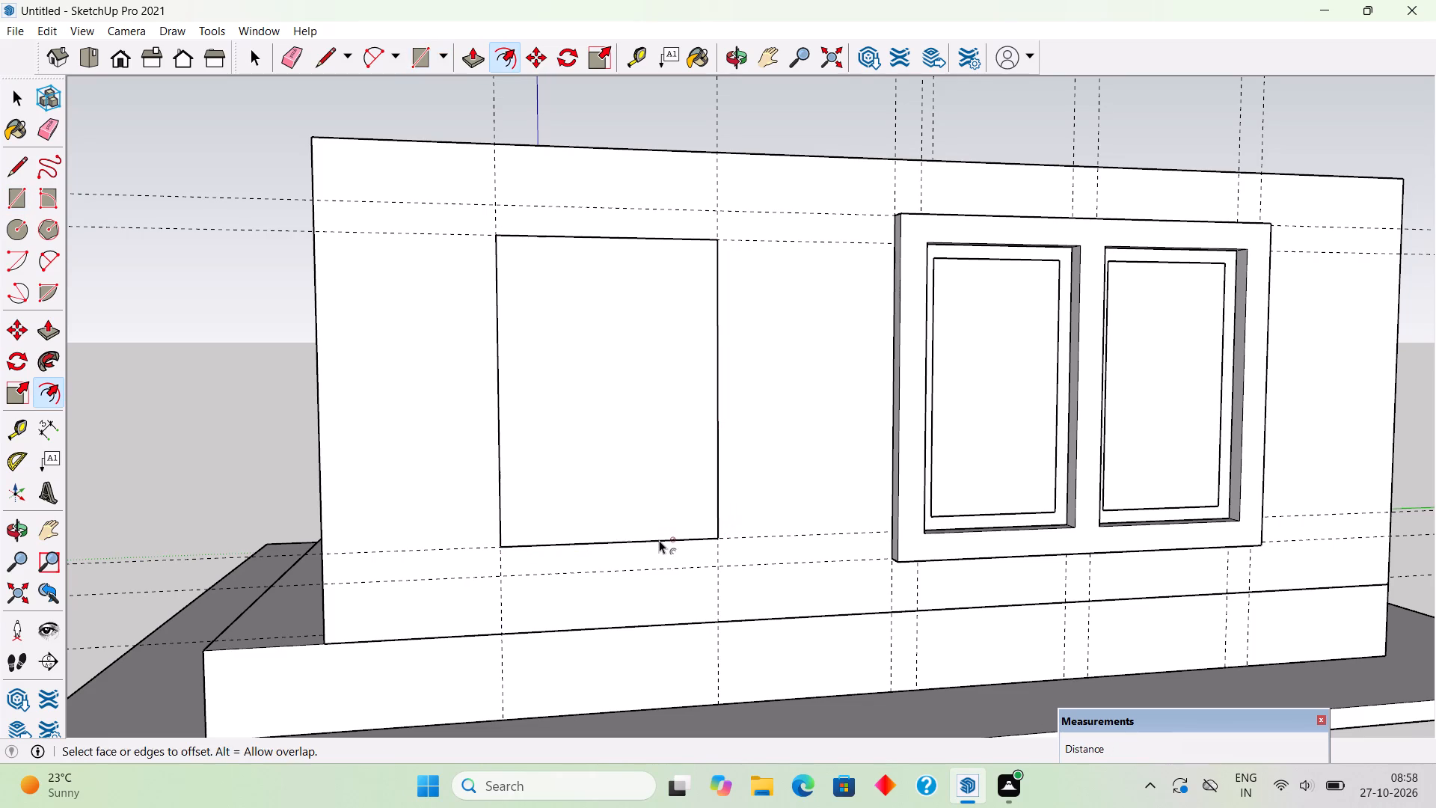
{"action": "left_click", "coordinate": [651, 533]}
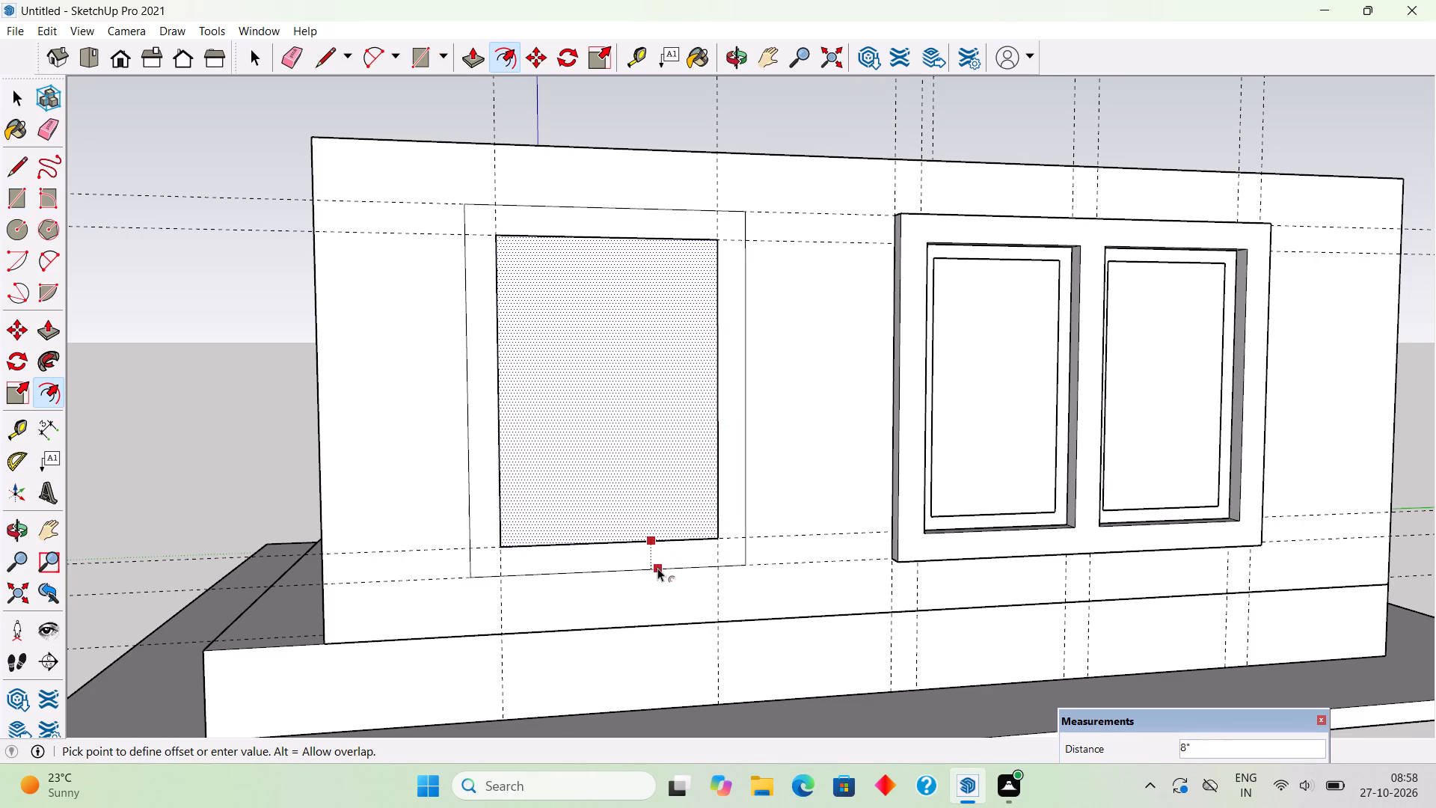
{"action": "left_click", "coordinate": [657, 568]}
{"action": "key", "text": "space"}
{"action": "left_click", "coordinate": [635, 487]}
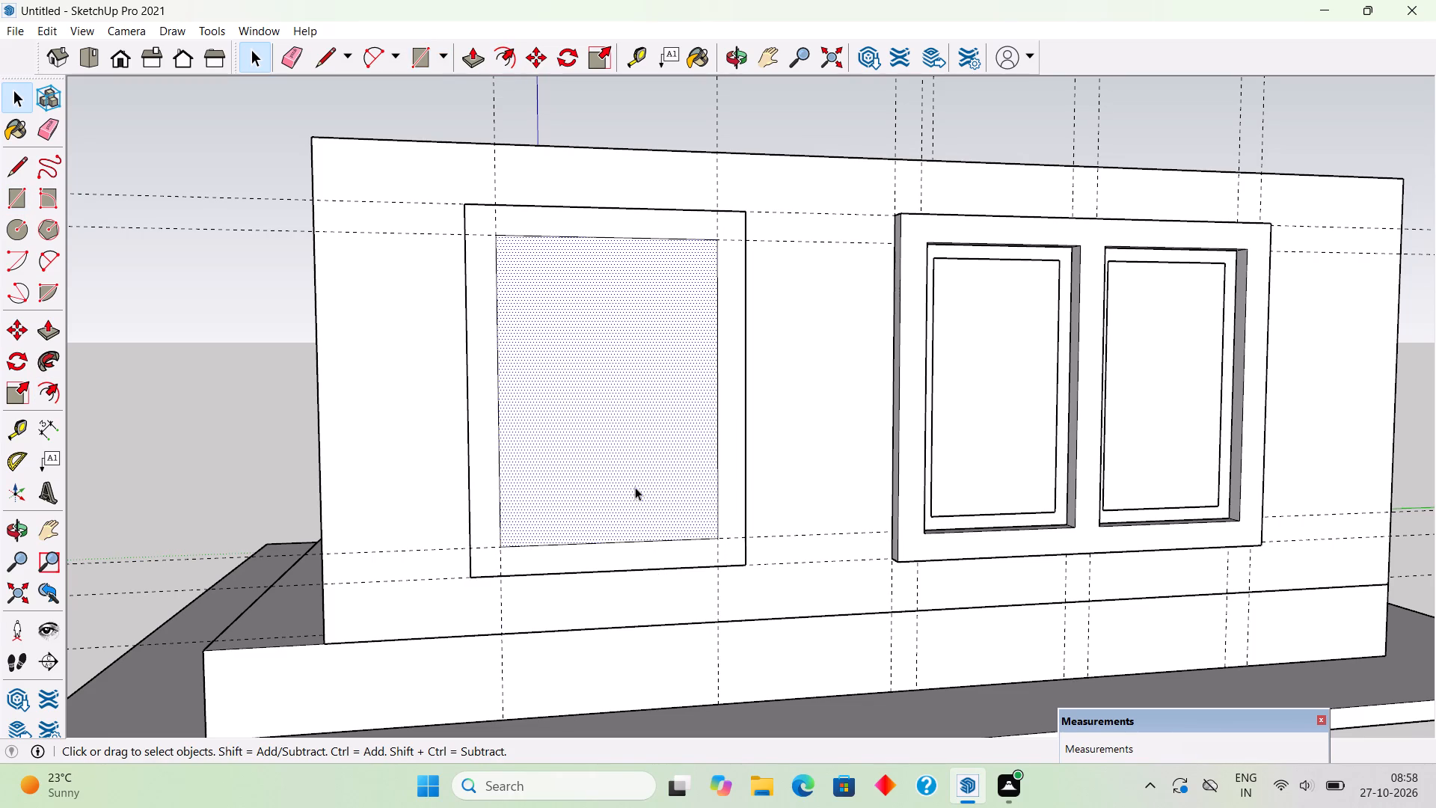
{"action": "key", "text": "Delete"}
Pull the frame face around the single opening 5" out from the wall.
{"action": "key", "text": "p"}
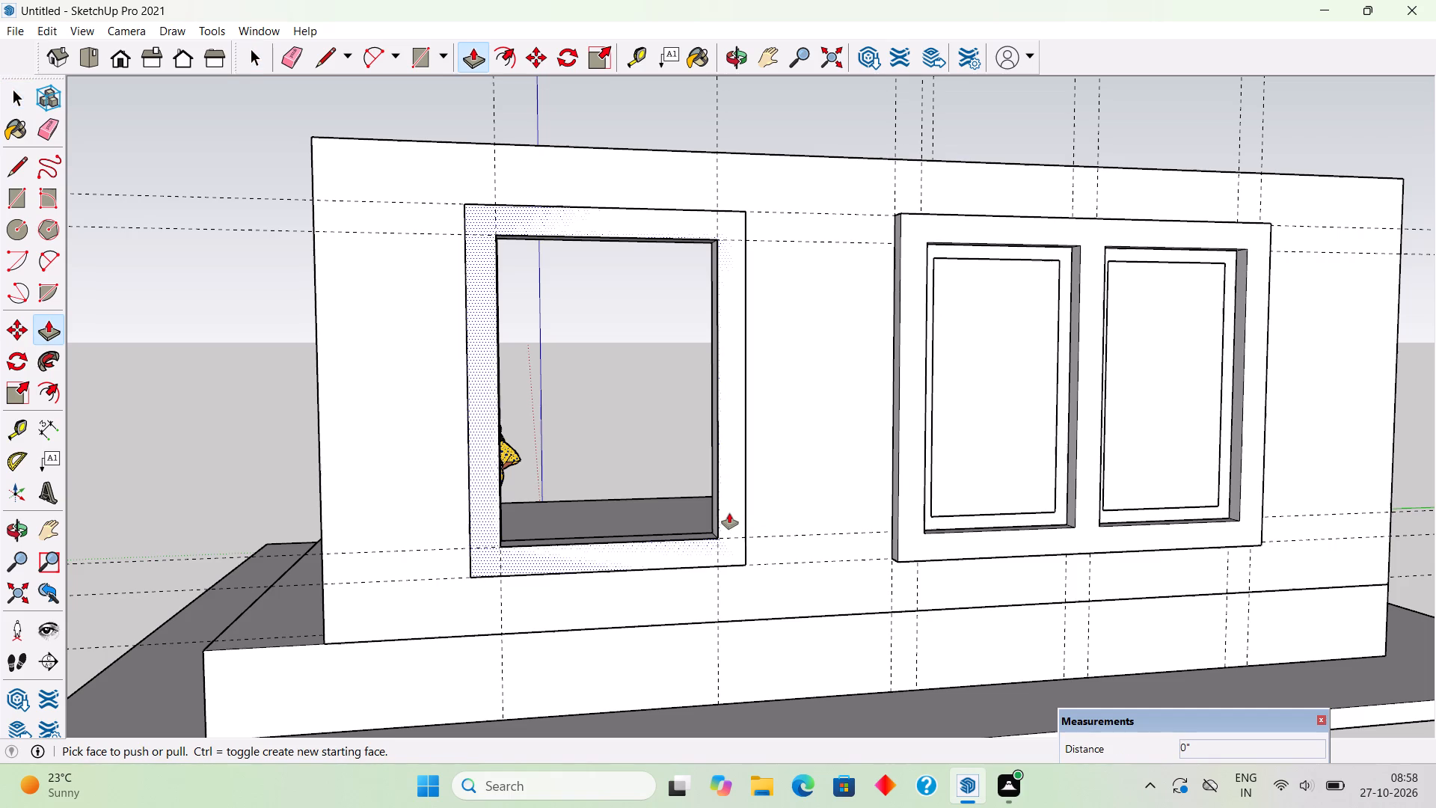
{"action": "left_click", "coordinate": [729, 513]}
{"action": "type", "text": "5\""}
{"action": "key", "text": "Return"}
{"action": "key", "text": "space"}
Make the single window's frame, with its face and all edges, into a group.
{"action": "middle_click_drag", "start_coordinate": [584, 563], "coordinate": [888, 599]}
{"action": "scroll", "coordinate": [781, 572], "scroll_direction": "up", "scroll_amount": 1}
{"action": "left_click", "coordinate": [777, 545]}
{"action": "double_click", "coordinate": [777, 545]}
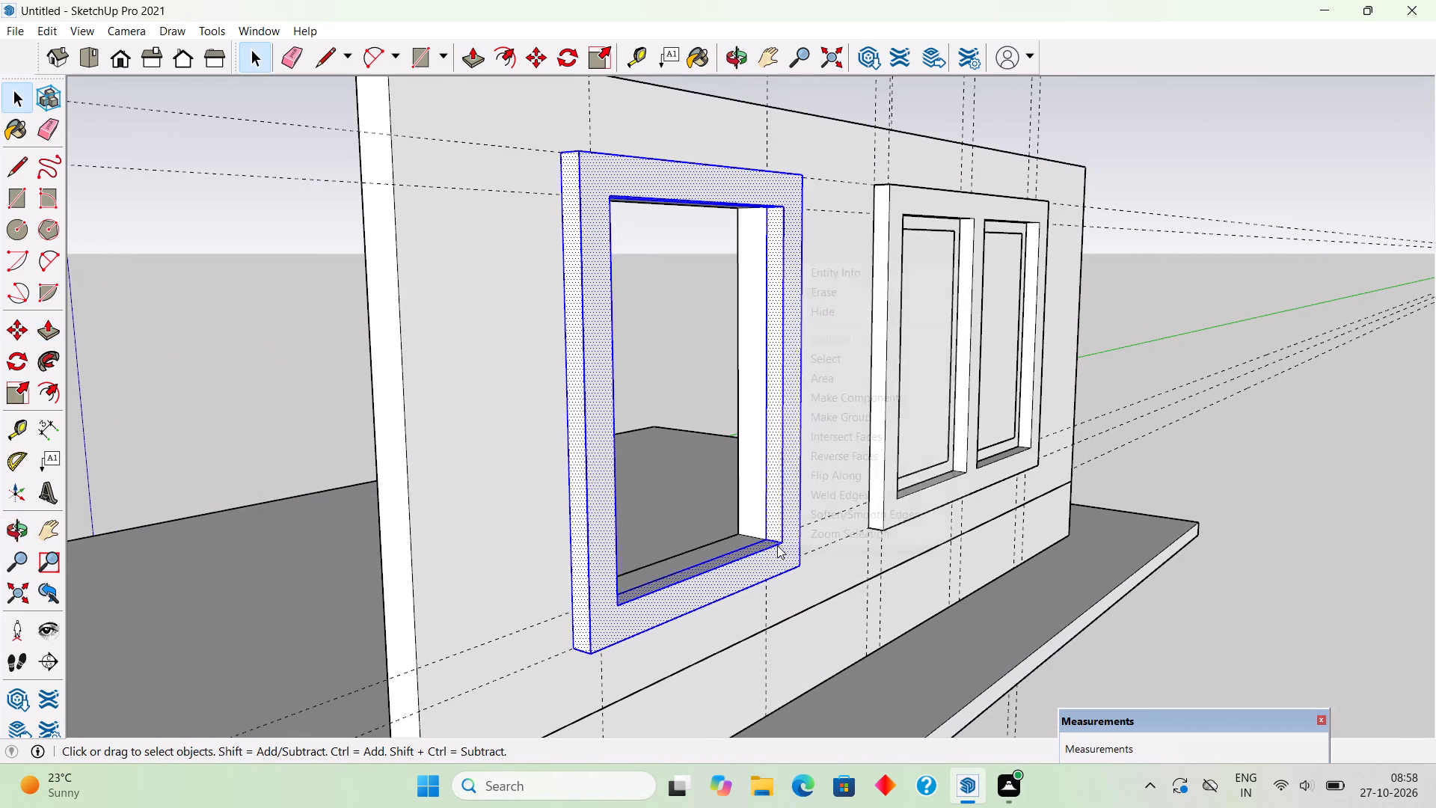
{"action": "right_click", "coordinate": [777, 545]}
{"action": "left_click", "coordinate": [835, 418]}
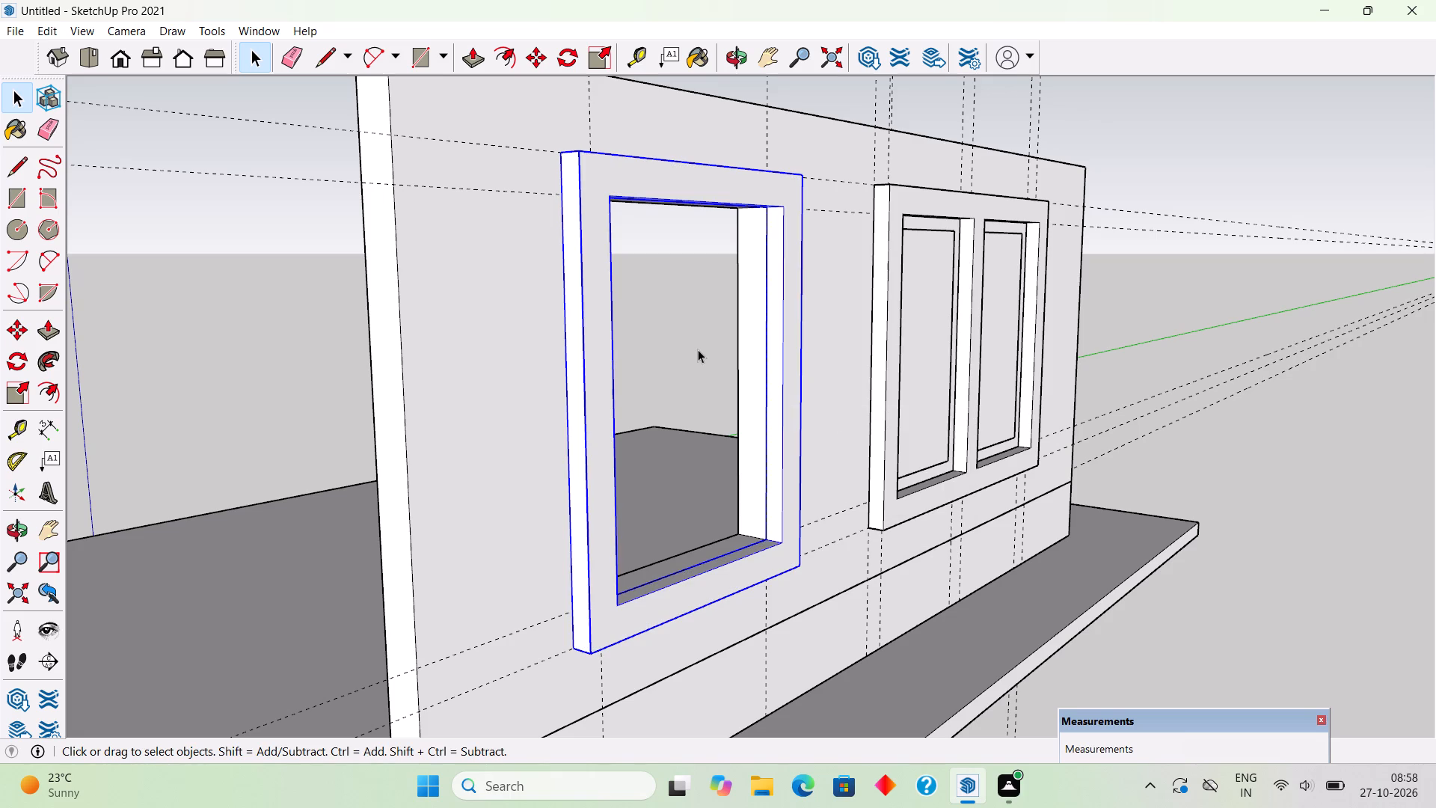
{"action": "left_click", "coordinate": [698, 349]}
Inside the wall group, pull the single opening's jamb nearest the double window inward 8" to narrow the opening.
{"action": "middle_click_drag", "start_coordinate": [818, 433], "coordinate": [581, 422]}
{"action": "scroll", "coordinate": [390, 237], "scroll_direction": "up", "scroll_amount": 2}
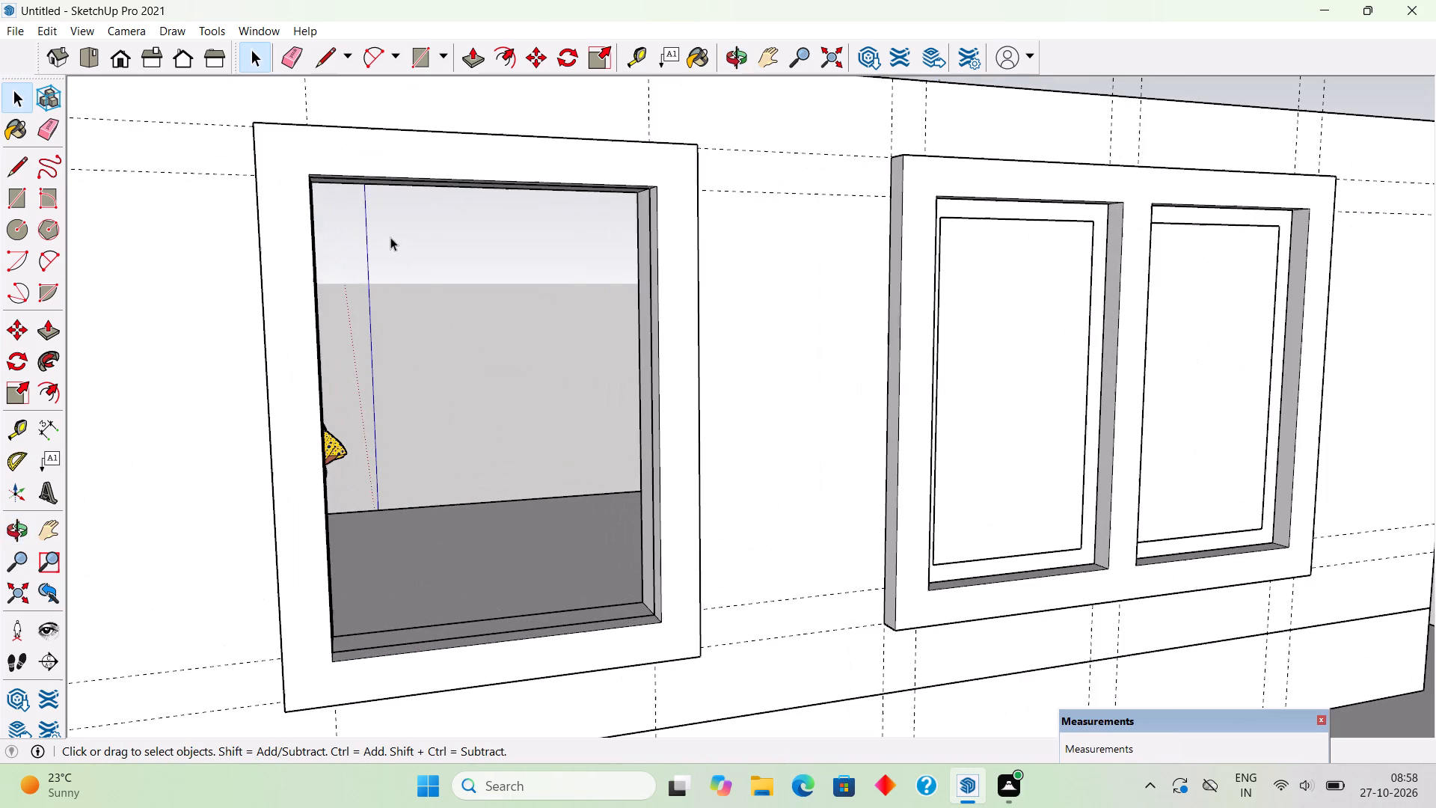
{"action": "middle_click_drag", "start_coordinate": [377, 278], "coordinate": [239, 271]}
{"action": "scroll", "coordinate": [239, 271], "scroll_direction": "up", "scroll_amount": 1}
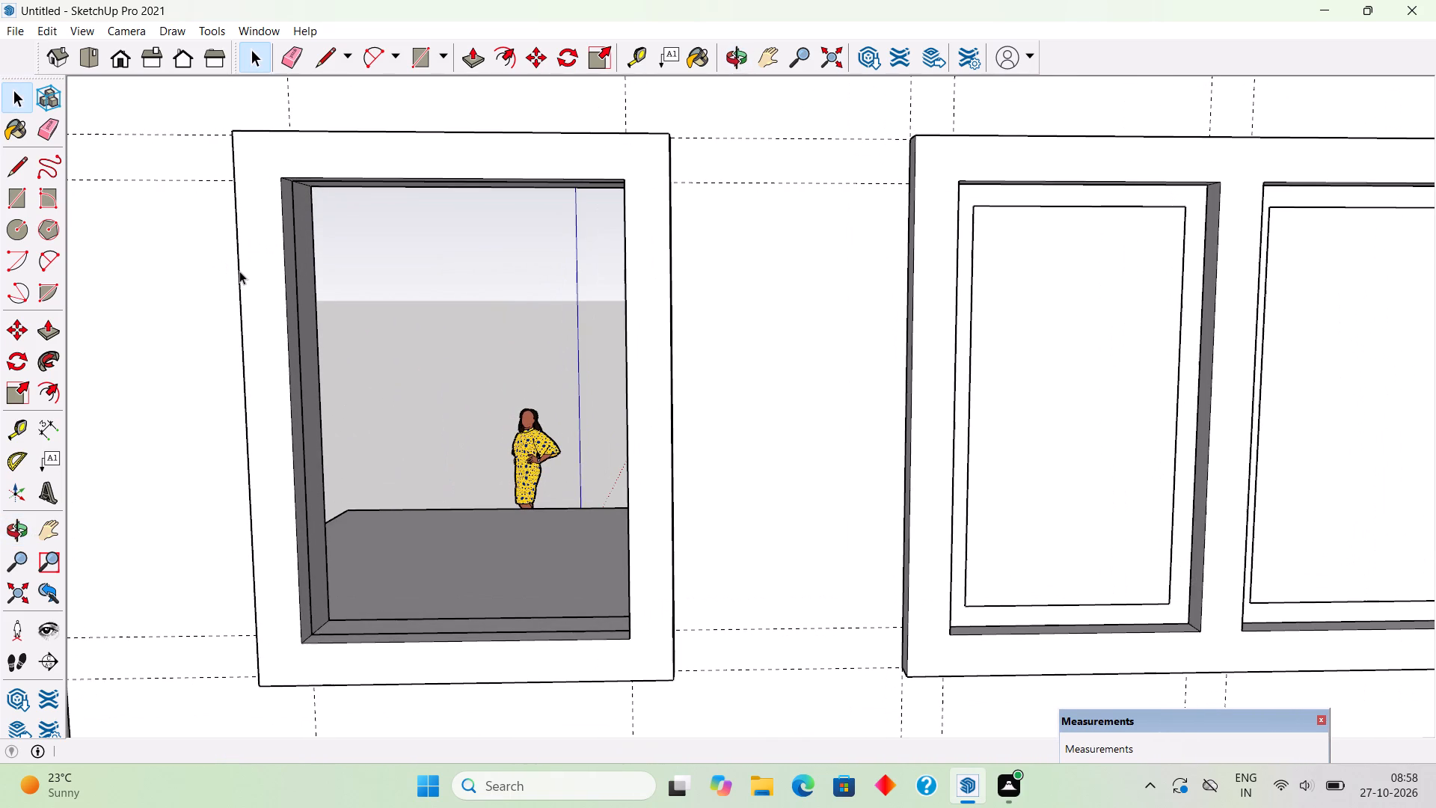
{"action": "middle_click_drag", "start_coordinate": [381, 416], "coordinate": [401, 450]}
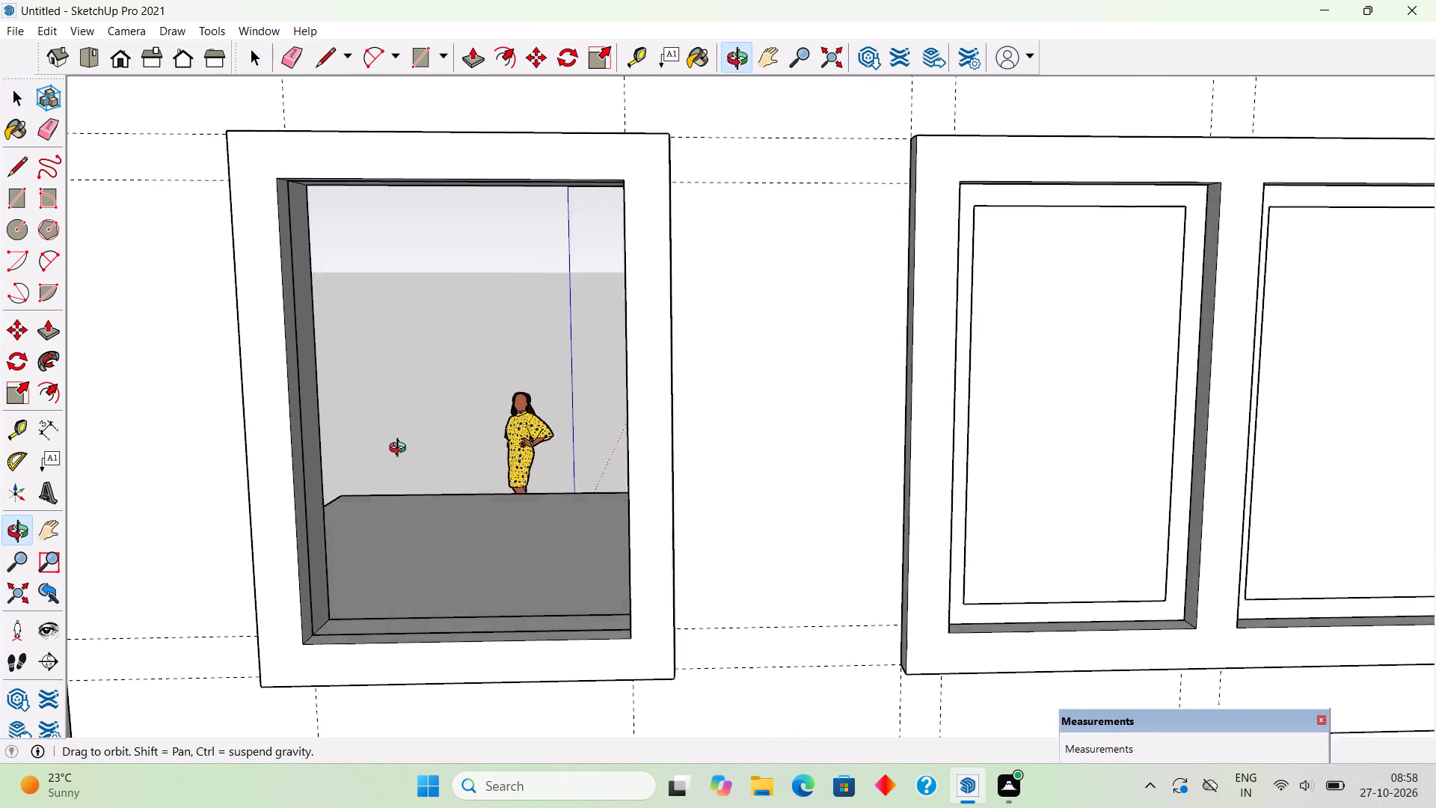
{"action": "middle_click_drag", "start_coordinate": [401, 450], "coordinate": [687, 498]}
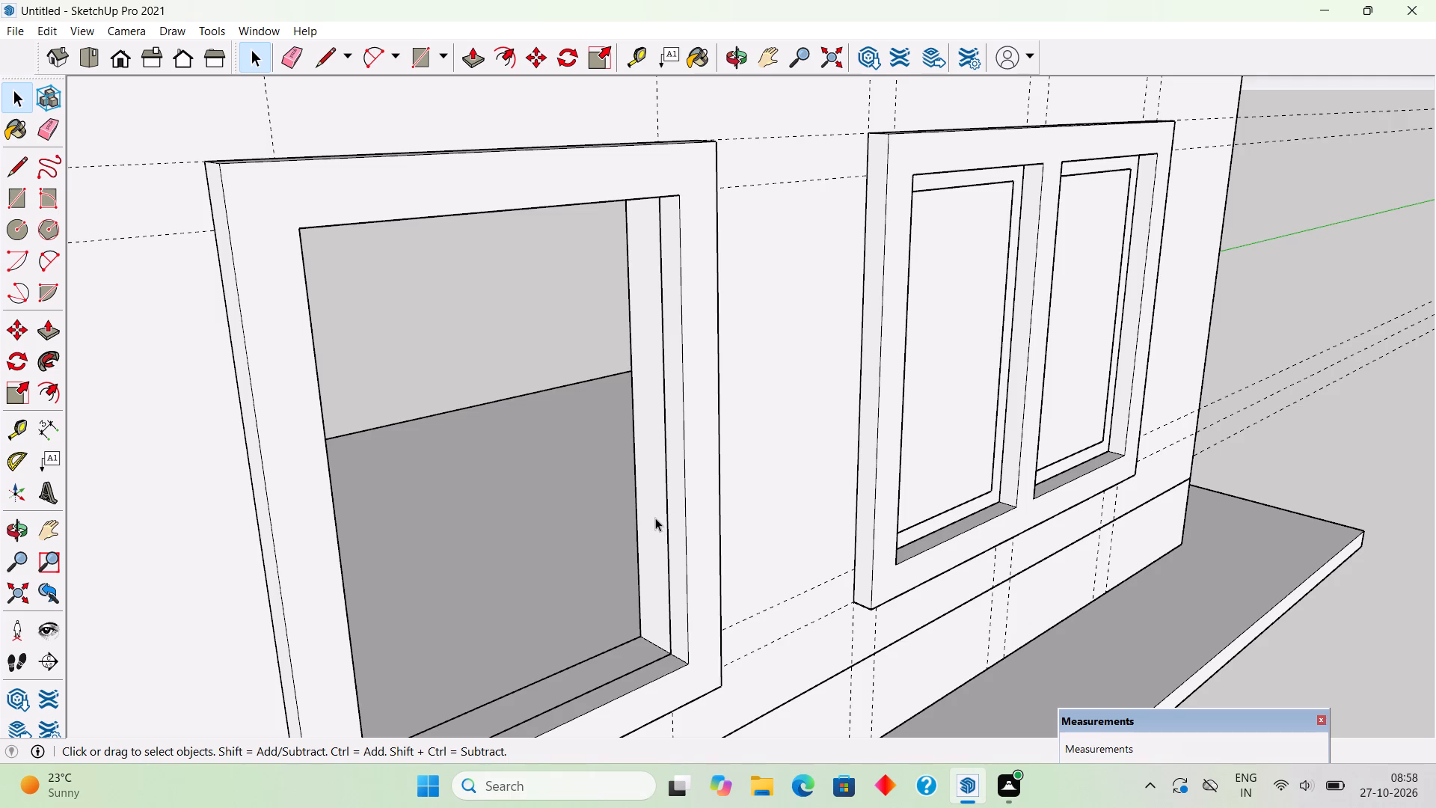
{"action": "triple_click", "coordinate": [655, 518]}
{"action": "key", "text": "p"}
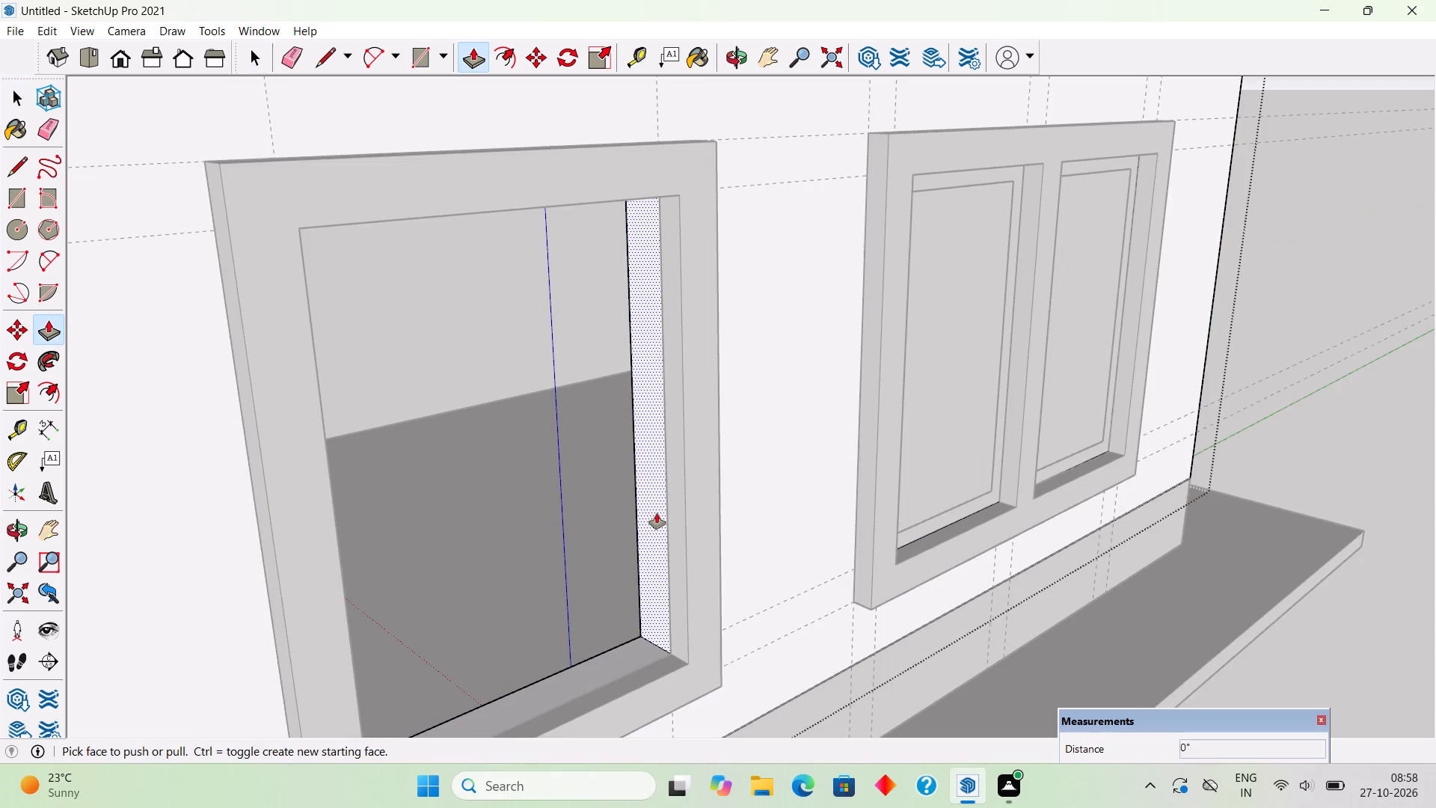
{"action": "left_click", "coordinate": [657, 513]}
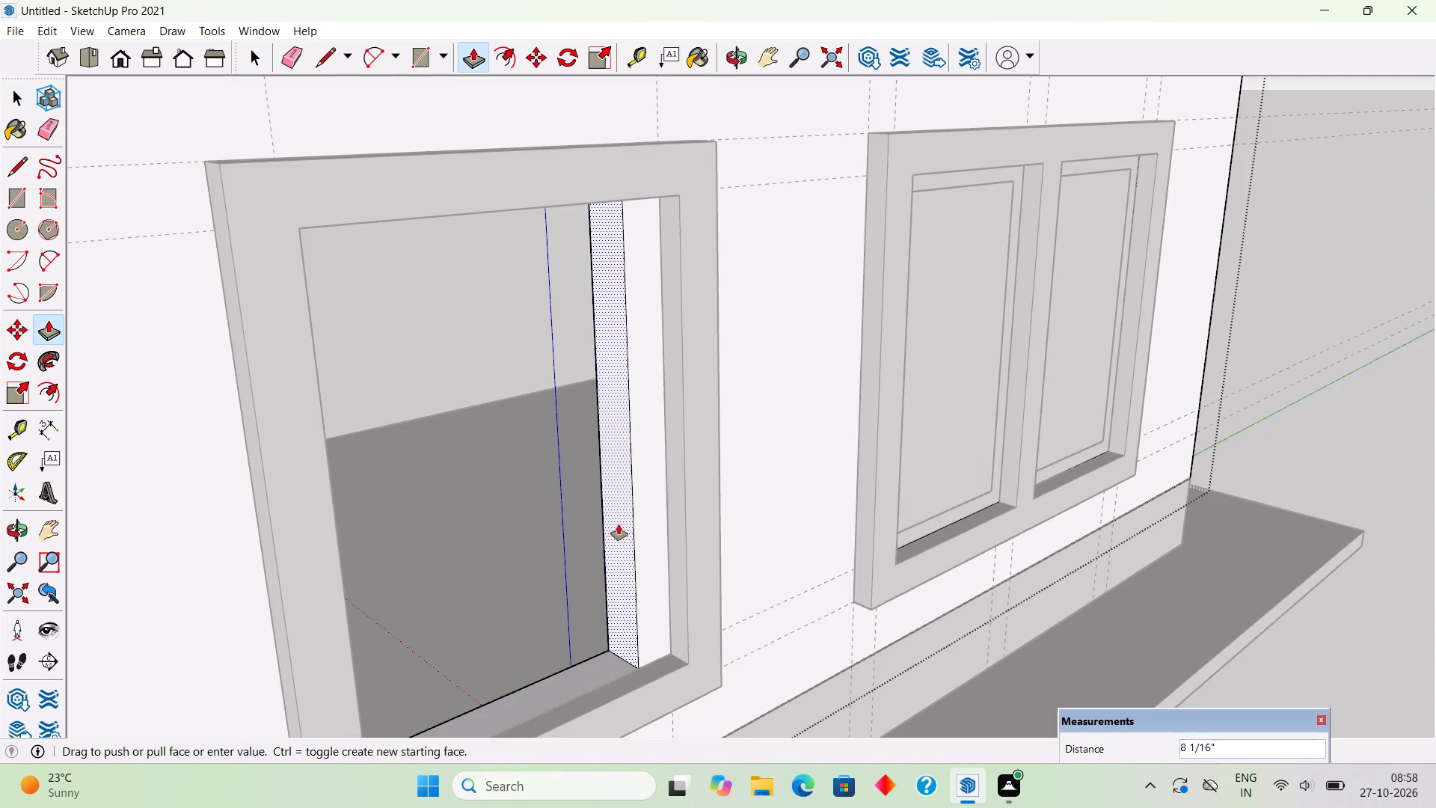
{"action": "type", "text": "8\""}
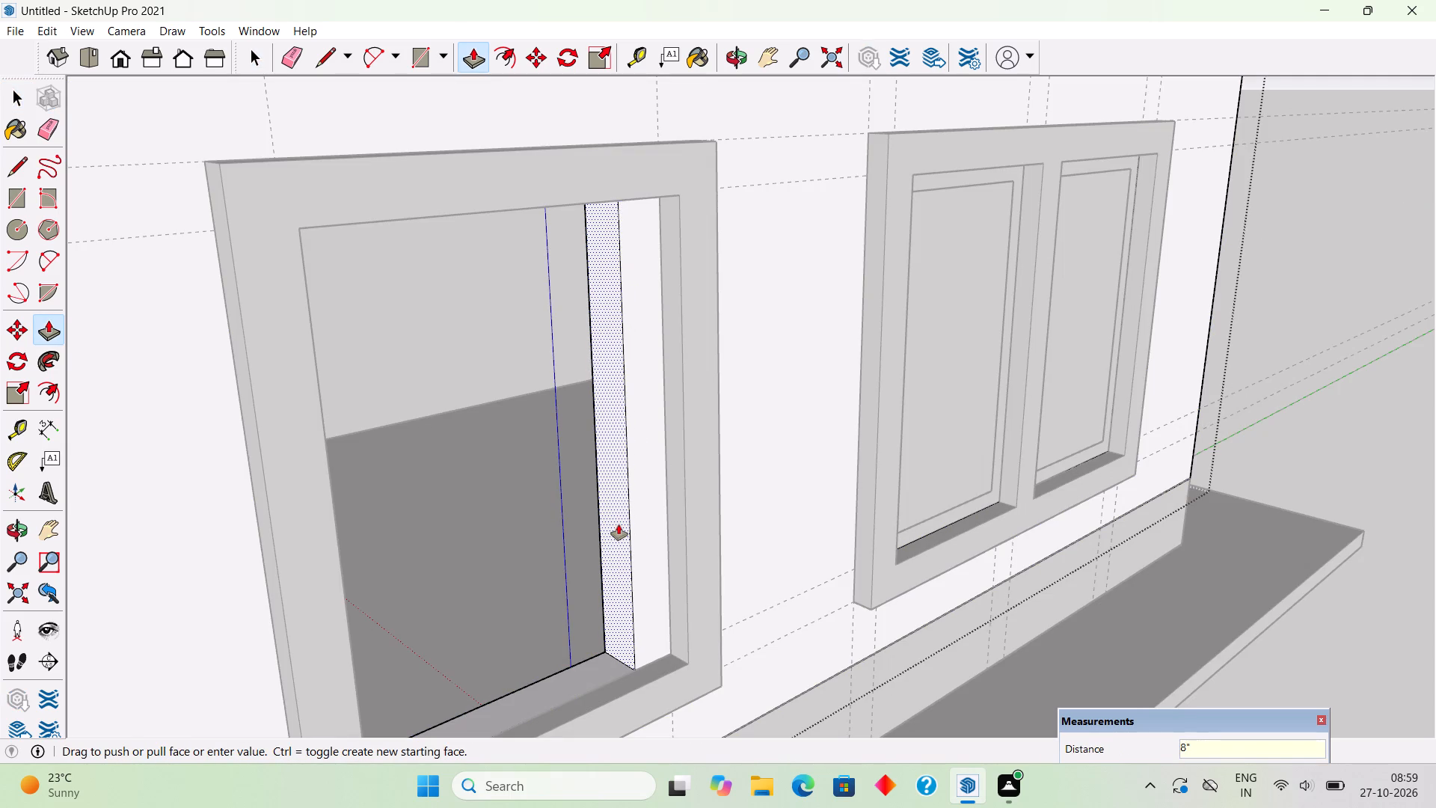
{"action": "key", "text": "Return"}
{"action": "key", "text": "space"}
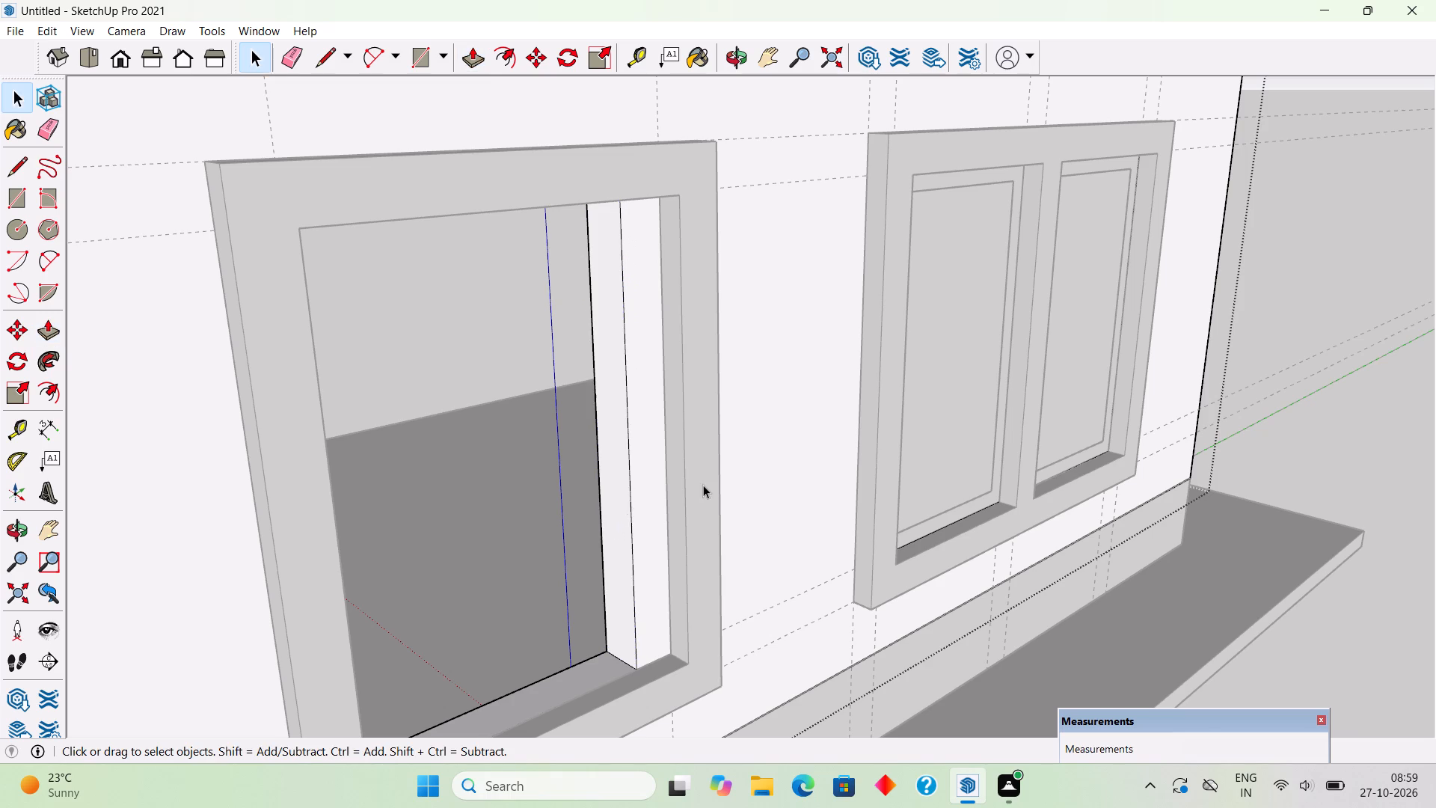
Inside the single window's frame group, pull the inner side face nearest the double window inward 8".
{"action": "triple_click", "coordinate": [703, 485]}
{"action": "key", "text": "p"}
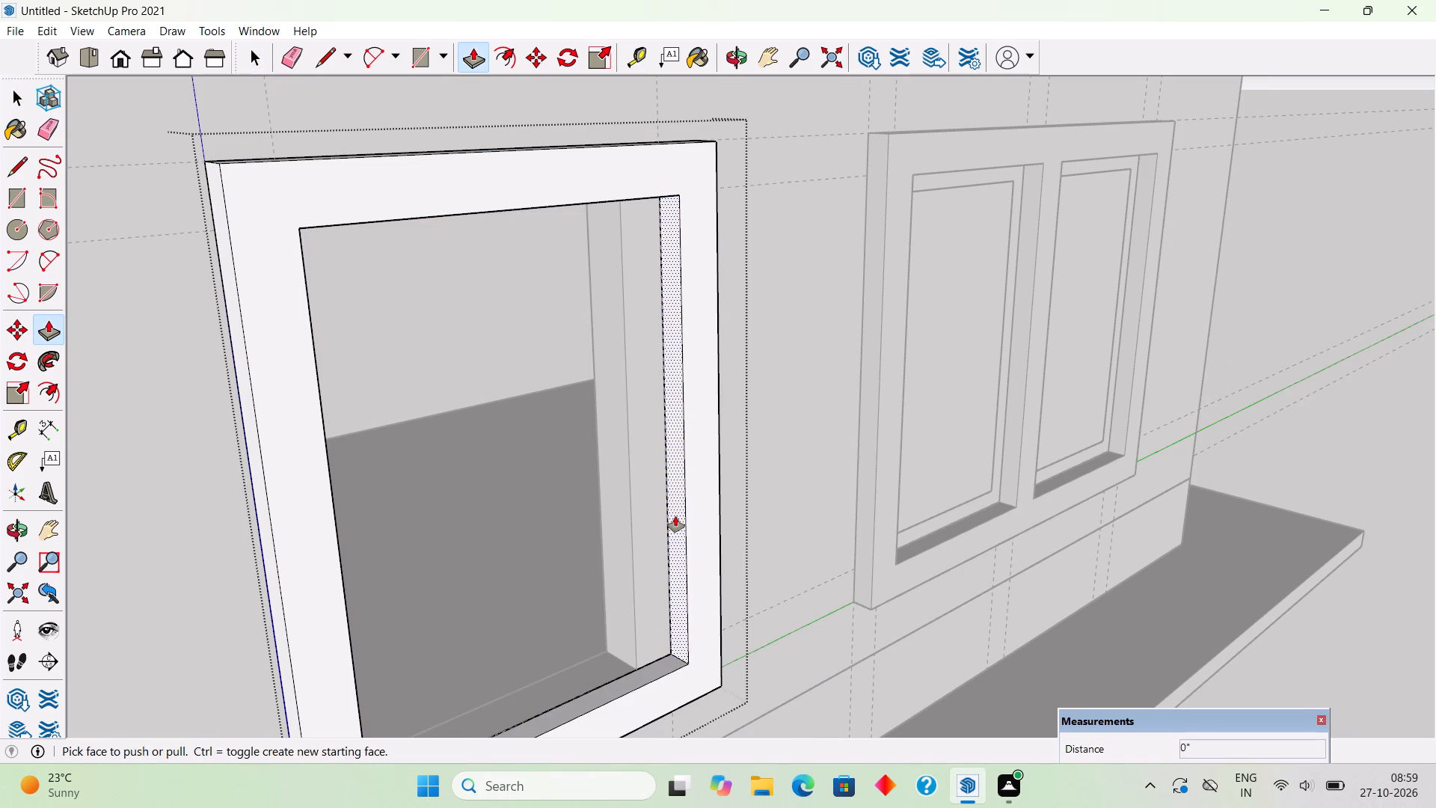
{"action": "left_click", "coordinate": [675, 516]}
{"action": "type", "text": "8\""}
{"action": "key", "text": "Return"}
{"action": "key", "text": "space"}
Push the frame's outer side face nearest the double window in 8" and leave the frame group.
{"action": "middle_click_drag", "start_coordinate": [785, 515], "coordinate": [215, 515]}
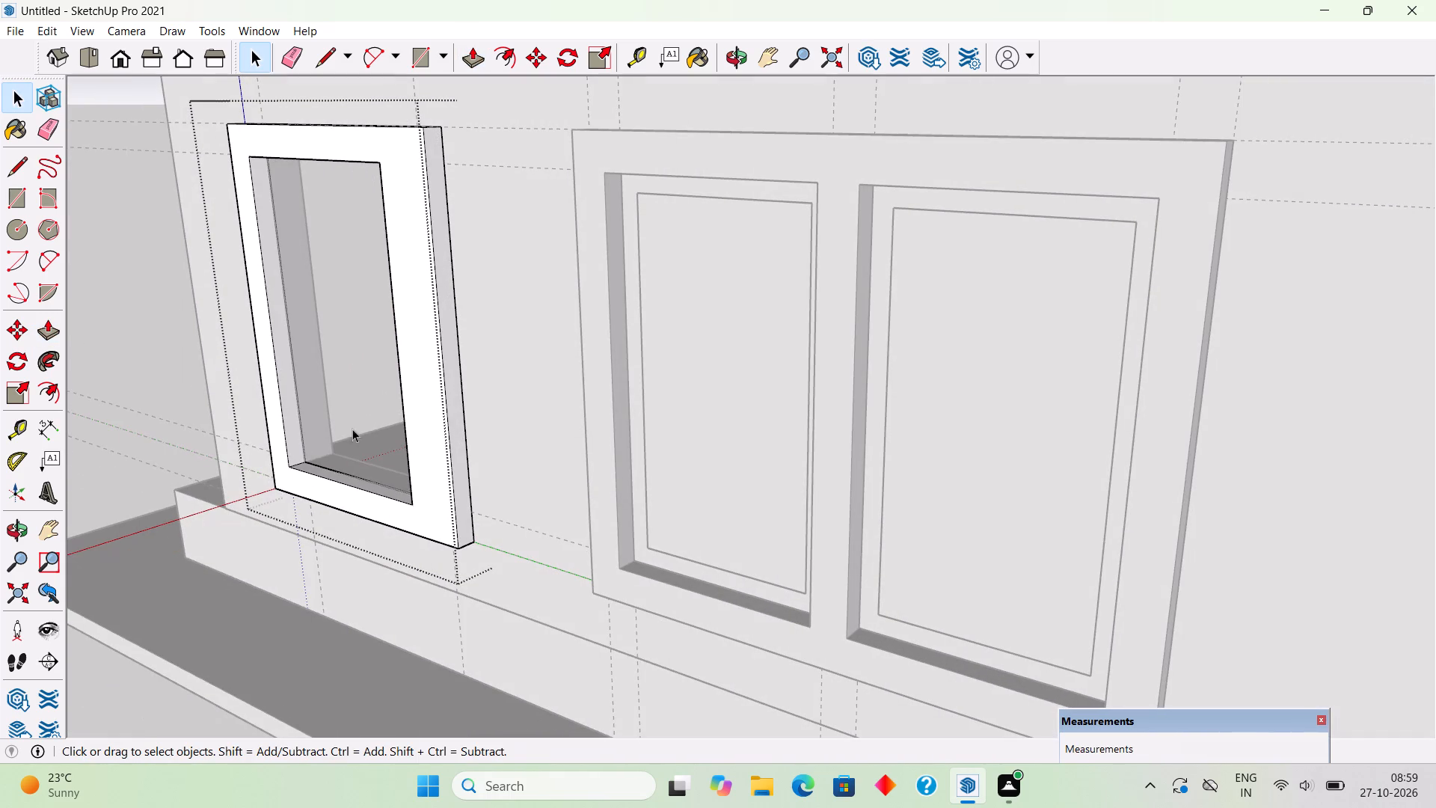
{"action": "key", "text": "p"}
{"action": "left_click", "coordinate": [452, 423]}
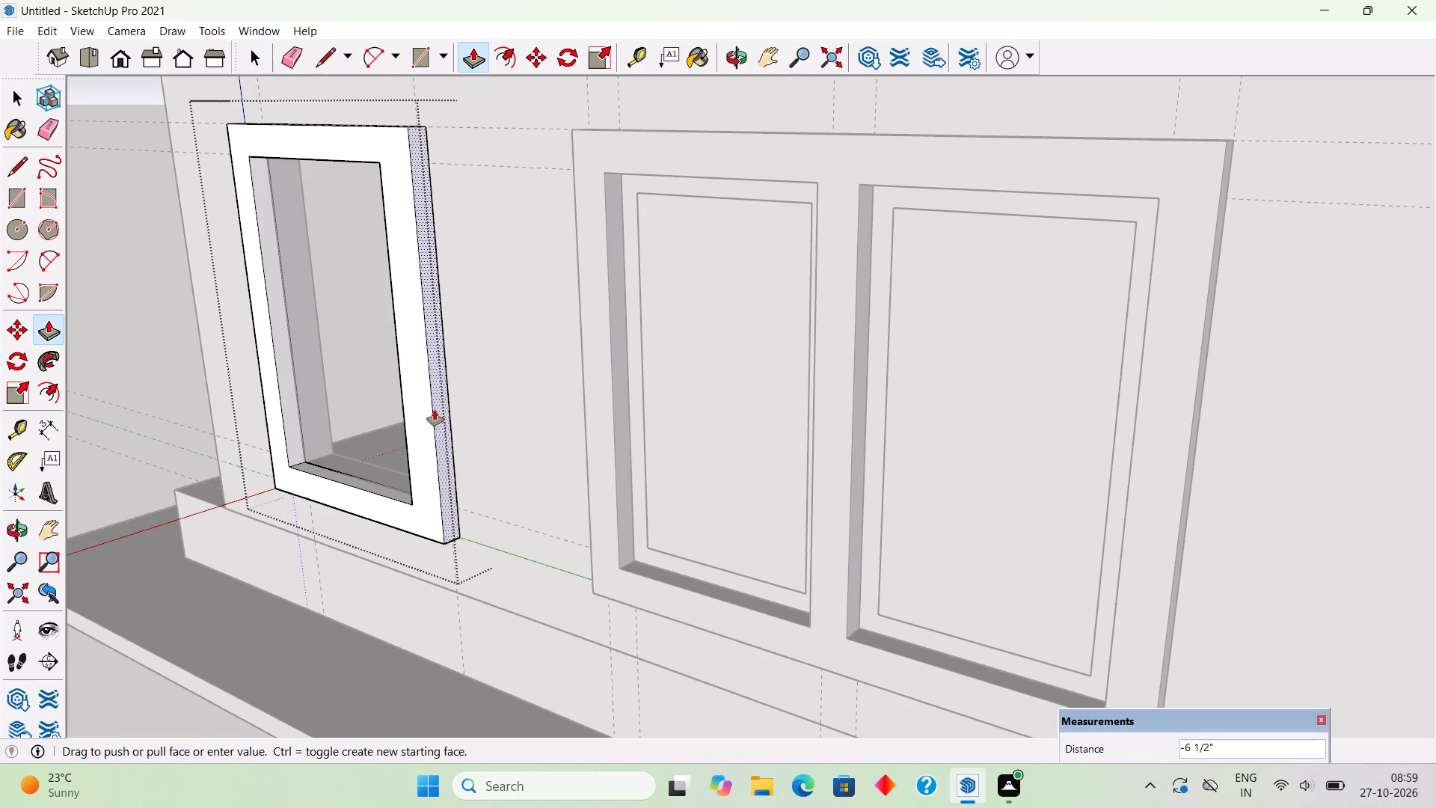
{"action": "key", "text": "8"}
{"action": "key", "text": "shift+quotedbl"}
{"action": "key", "text": "Return"}
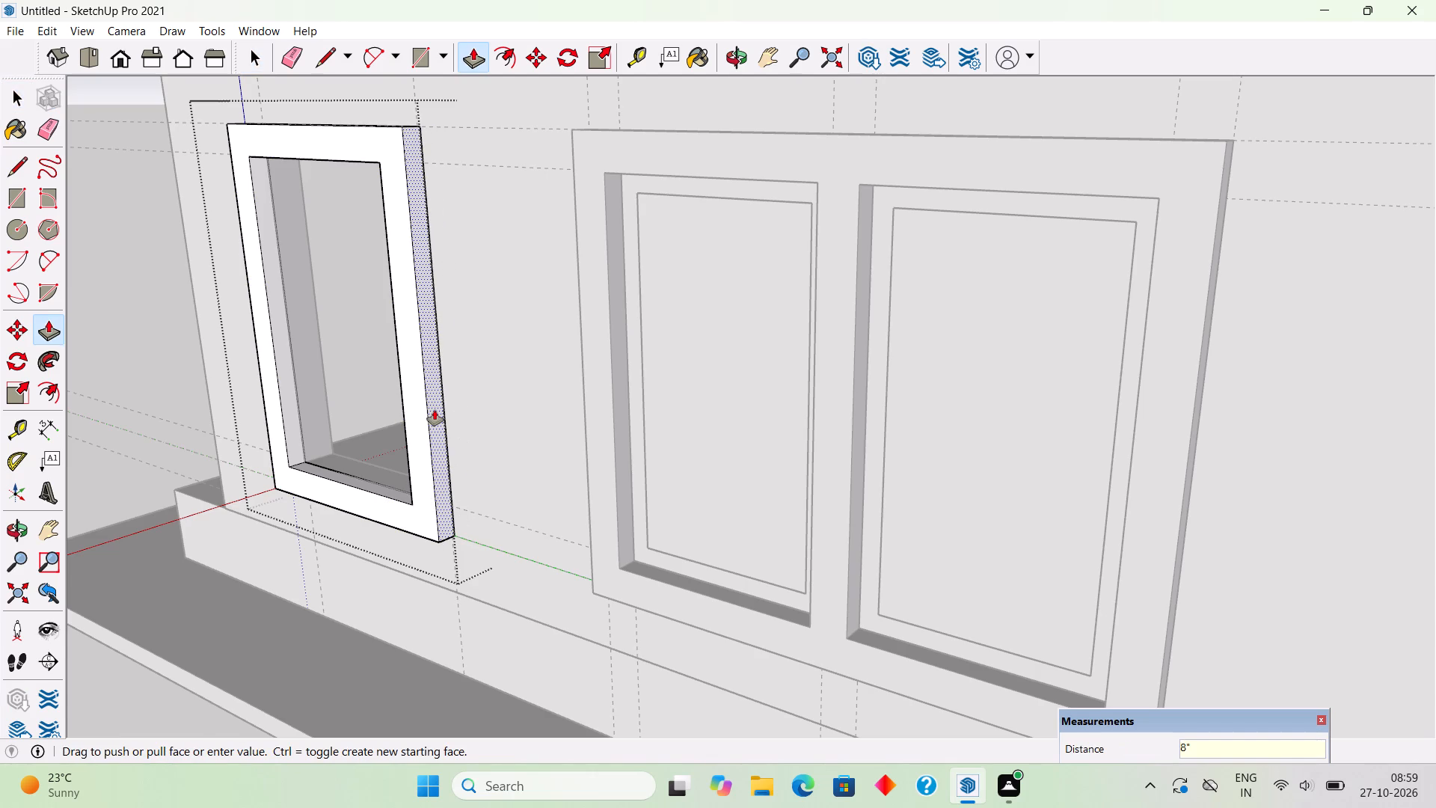
{"action": "key", "text": "space"}
{"action": "scroll", "coordinate": [433, 411], "scroll_direction": "down", "scroll_amount": 4}
{"action": "left_click", "coordinate": [182, 293]}
Examine the narrowed single window's frame and jambs against the double window from several angles.
{"action": "middle_click_drag", "start_coordinate": [603, 535], "coordinate": [942, 476]}
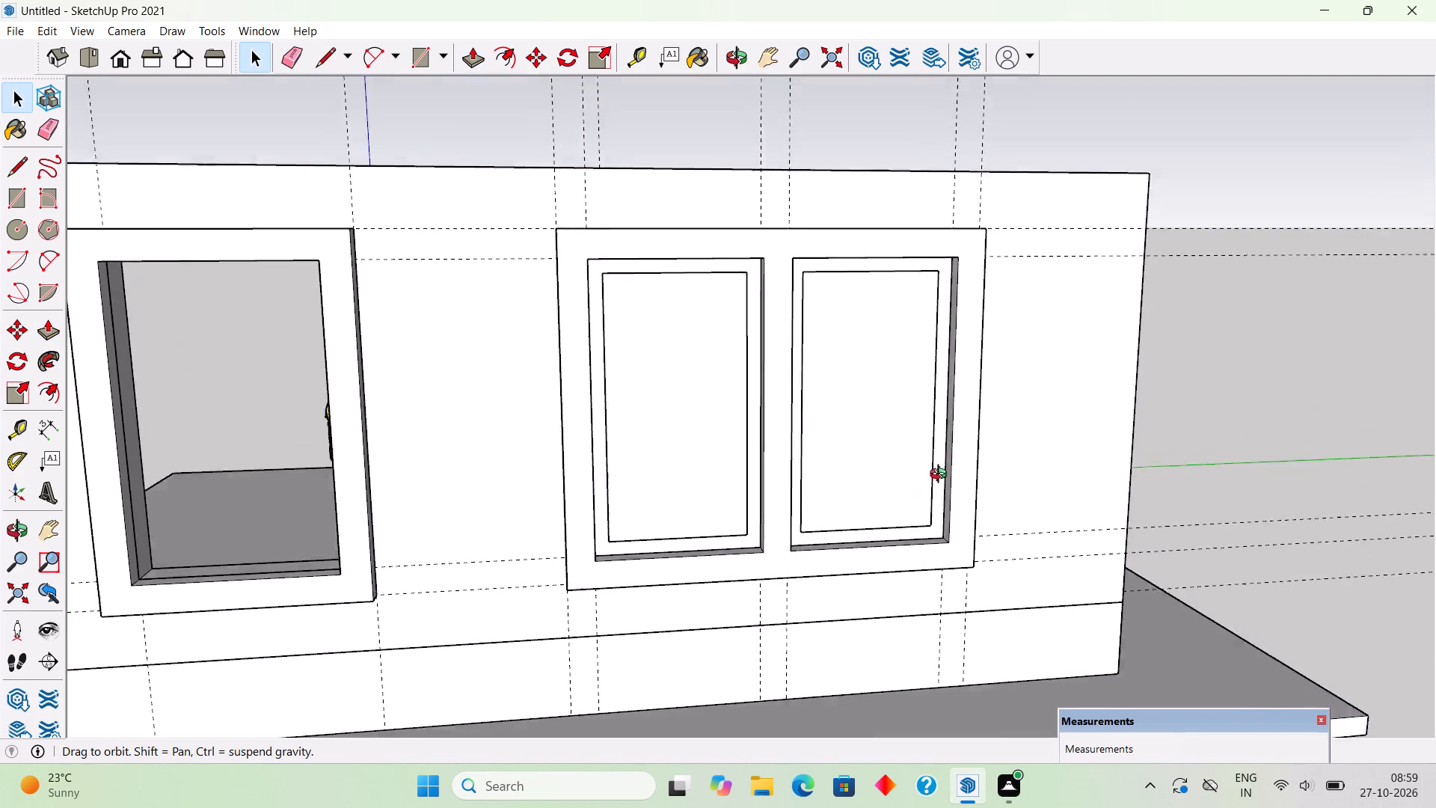
{"action": "middle_click_drag", "start_coordinate": [942, 476], "coordinate": [1028, 442]}
{"action": "scroll", "coordinate": [1028, 442], "scroll_direction": "down", "scroll_amount": 3}
{"action": "scroll", "coordinate": [801, 526], "scroll_direction": "down", "scroll_amount": 2}
{"action": "scroll", "coordinate": [398, 524], "scroll_direction": "up", "scroll_amount": 3}
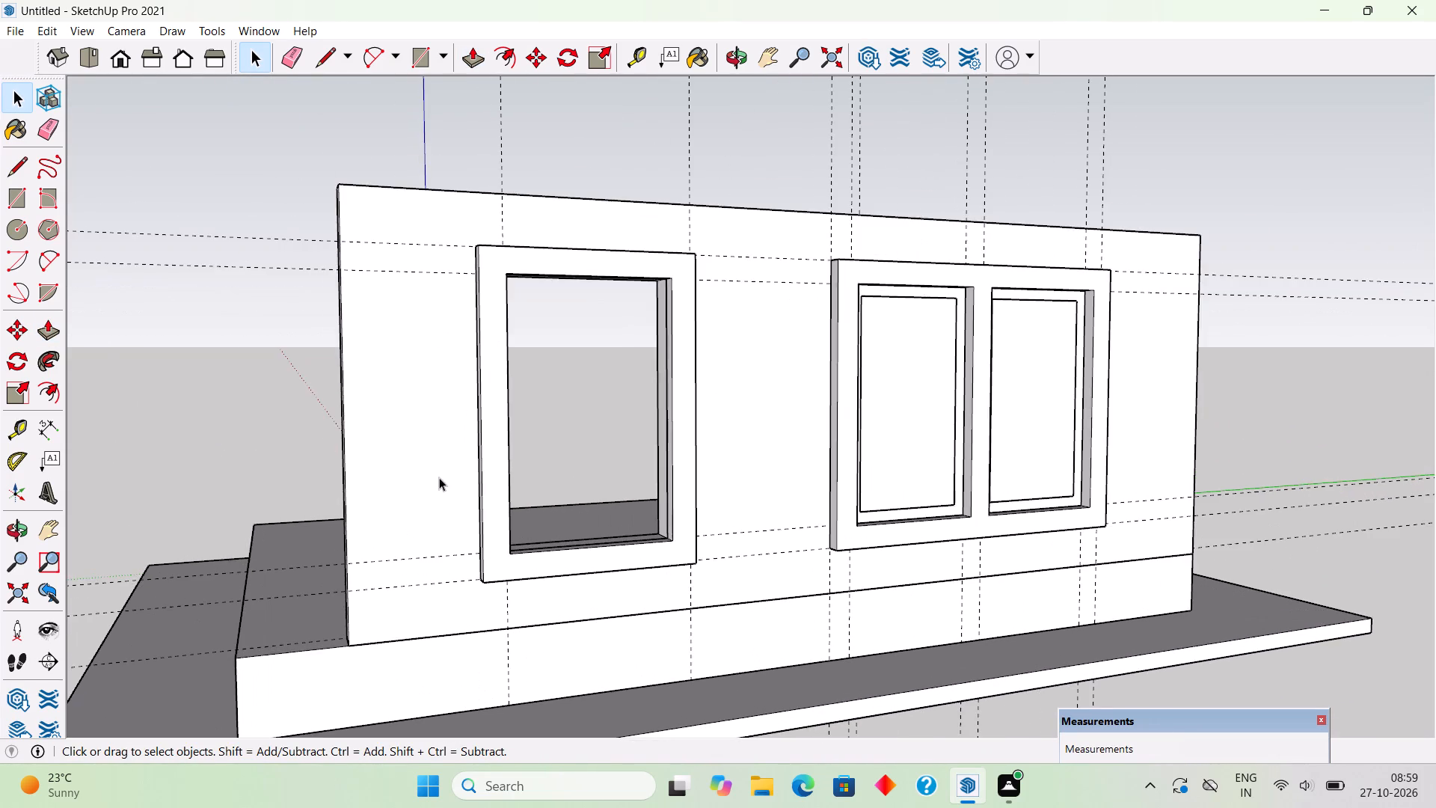
{"action": "scroll", "coordinate": [439, 477], "scroll_direction": "up", "scroll_amount": 1}
{"action": "middle_click_drag", "start_coordinate": [440, 475], "coordinate": [86, 510]}
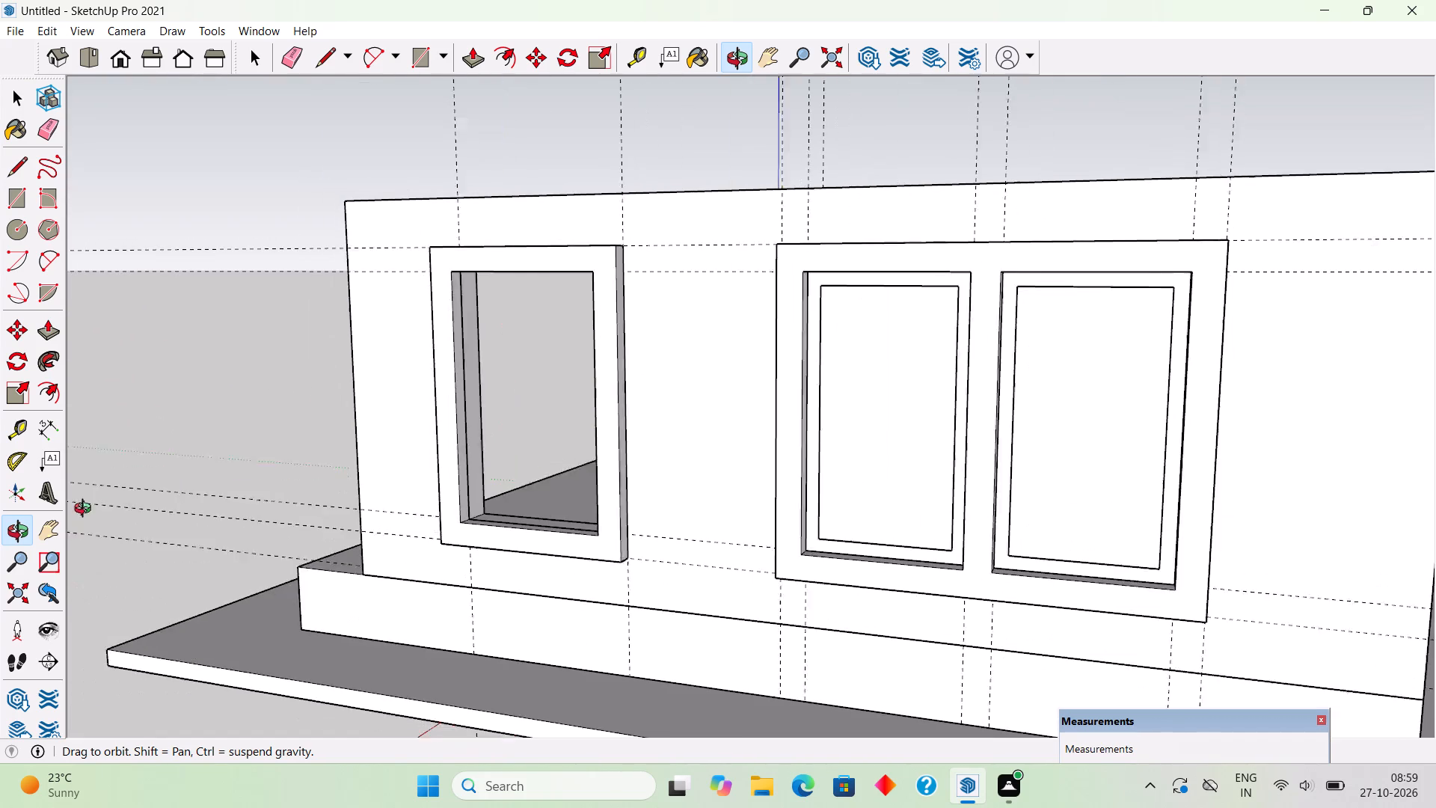
{"action": "middle_click_drag", "start_coordinate": [86, 510], "coordinate": [63, 510]}
{"action": "scroll", "coordinate": [497, 435], "scroll_direction": "up", "scroll_amount": 8}
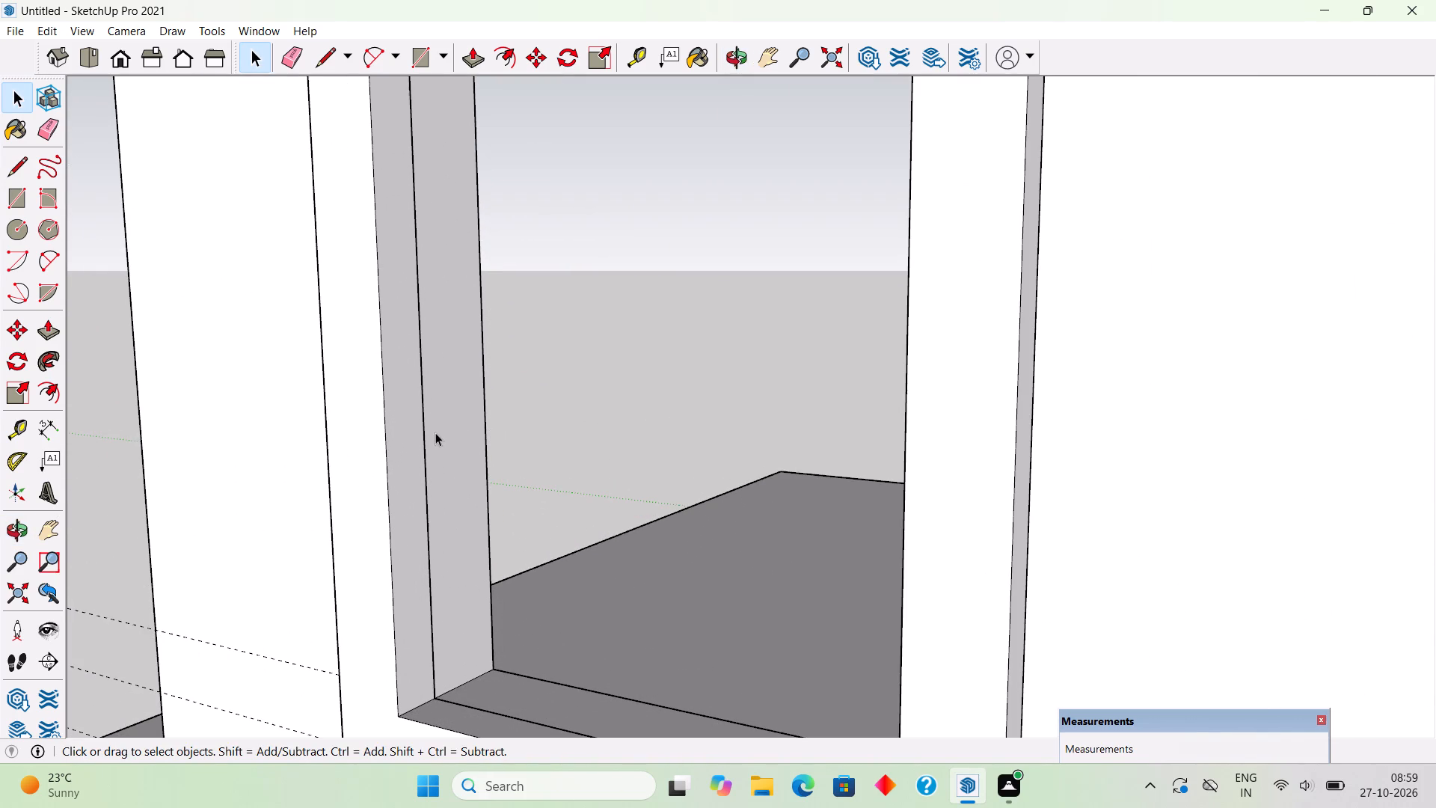
{"action": "scroll", "coordinate": [429, 449], "scroll_direction": "down", "scroll_amount": 7}
{"action": "scroll", "coordinate": [396, 513], "scroll_direction": "down", "scroll_amount": 6}
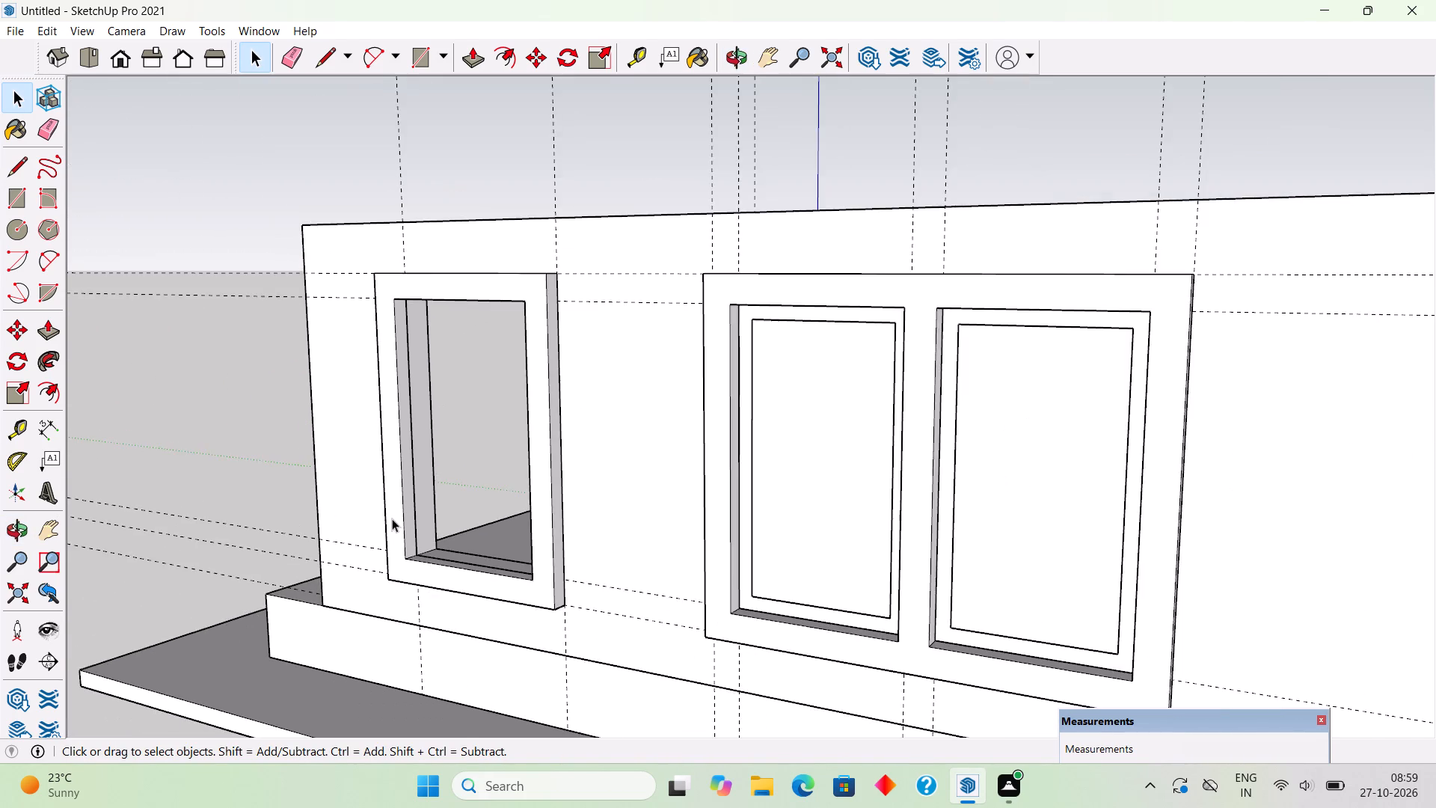
{"action": "scroll", "coordinate": [392, 518], "scroll_direction": "down", "scroll_amount": 4}
{"action": "middle_click_drag", "start_coordinate": [452, 549], "coordinate": [1019, 512]}
{"action": "scroll", "coordinate": [1019, 512], "scroll_direction": "down", "scroll_amount": 3}
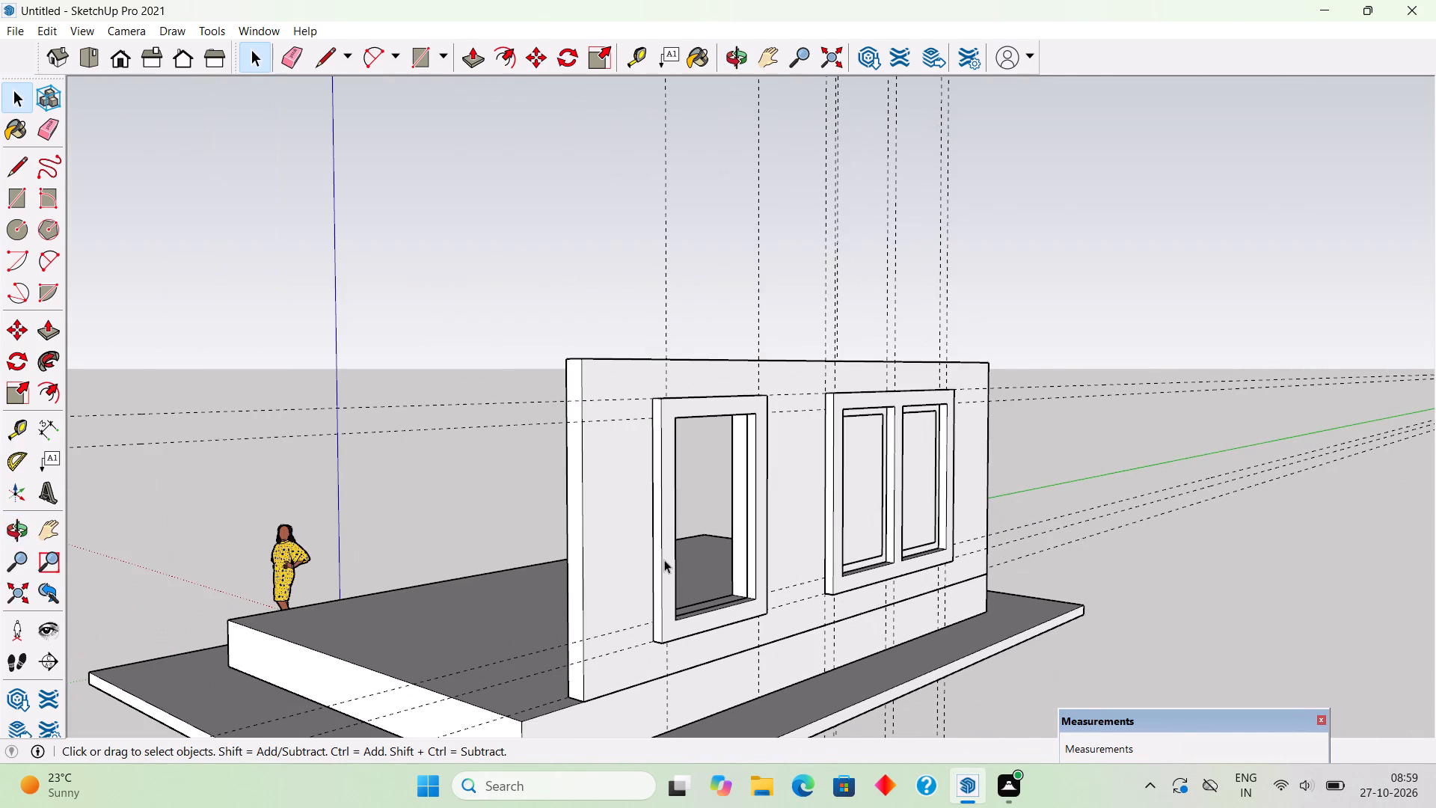
Inside the wall group, pull the single opening's jamb nearest the double window inward another 8".
{"action": "scroll", "coordinate": [685, 557], "scroll_direction": "up", "scroll_amount": 5}
{"action": "triple_click", "coordinate": [803, 545]}
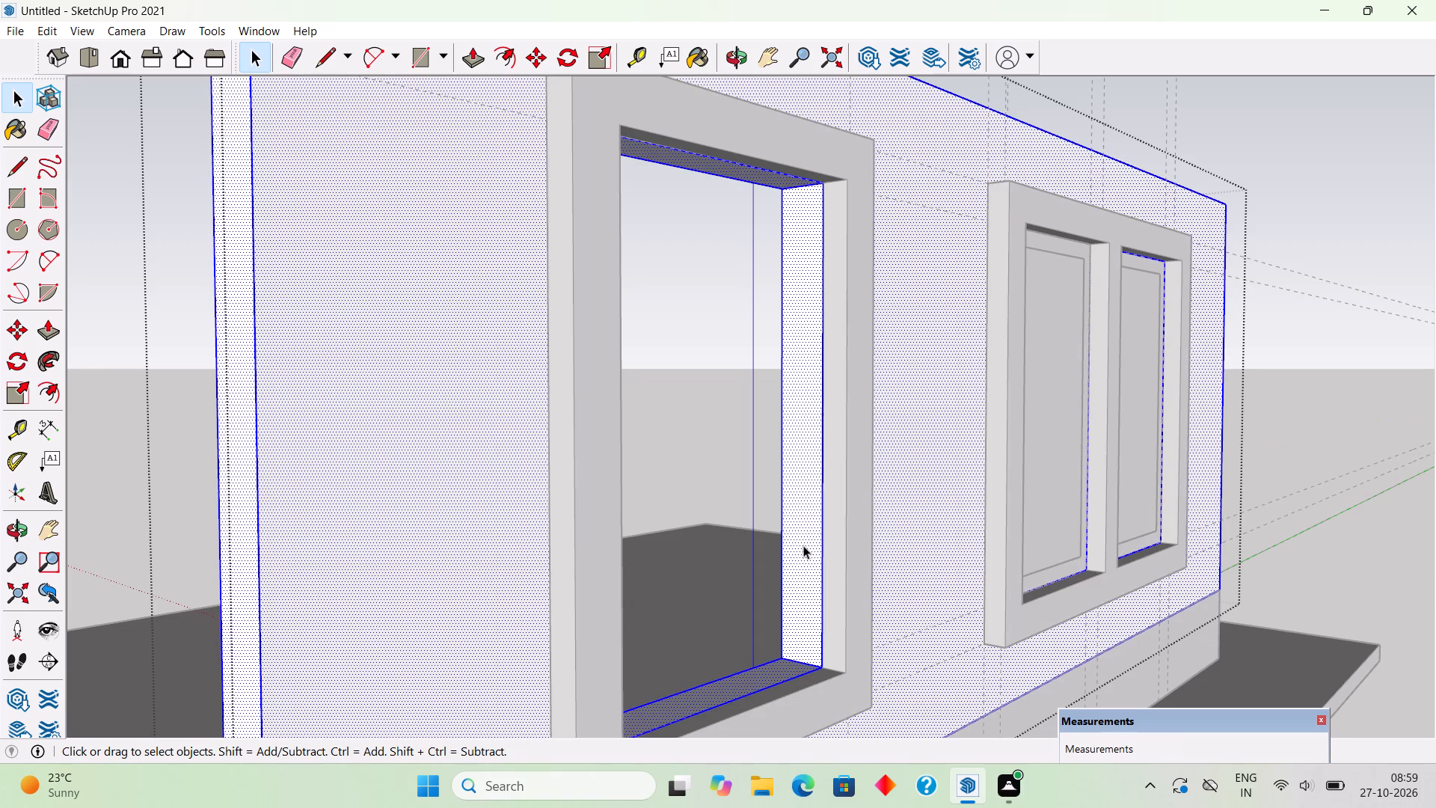
{"action": "key", "text": "p"}
{"action": "left_click", "coordinate": [803, 545]}
{"action": "type", "text": "8\""}
{"action": "key", "text": "Return"}
{"action": "key", "text": "space"}
Inside the single window's frame group, pull the inner side face nearest the double window inward another 8".
{"action": "triple_click", "coordinate": [831, 551]}
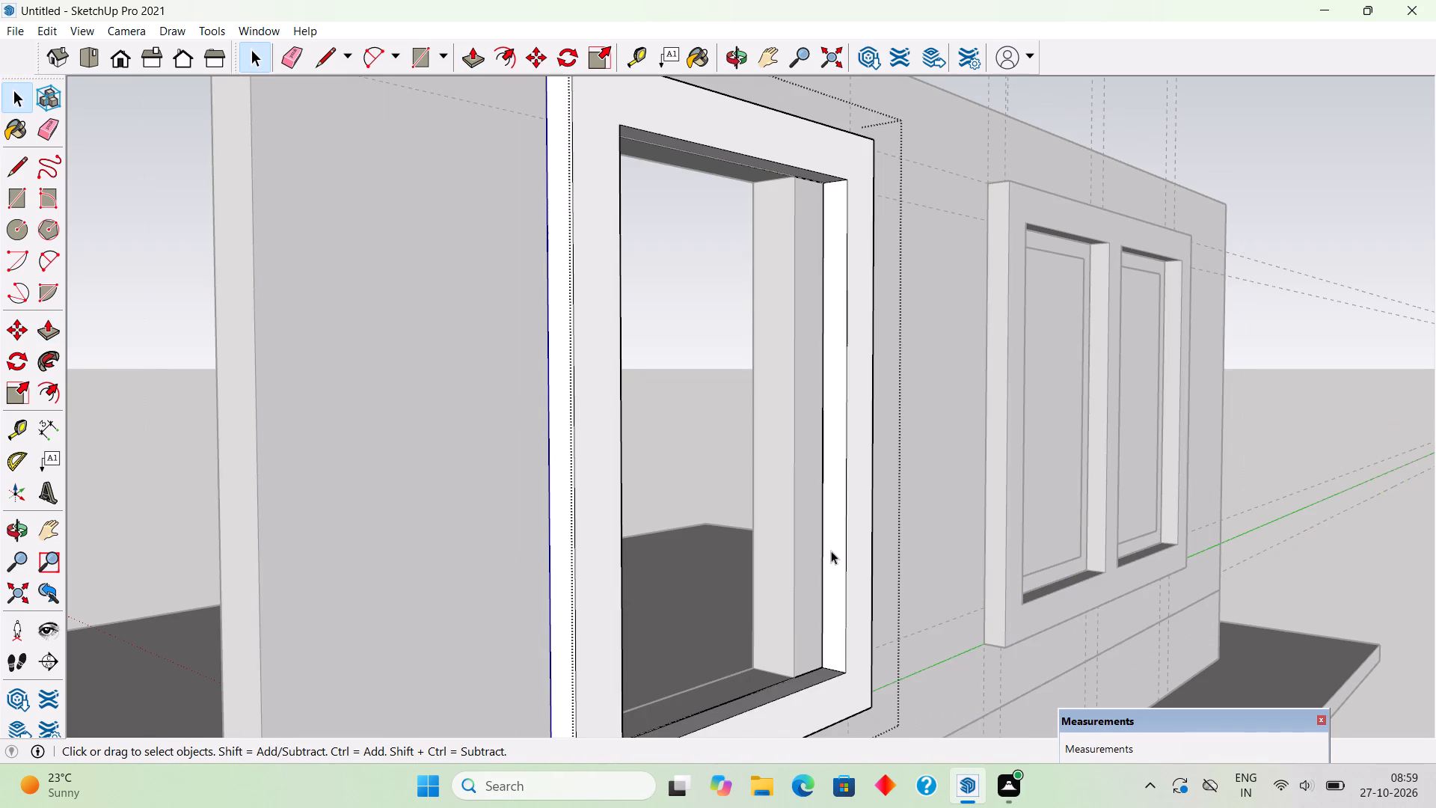
{"action": "key", "text": "p"}
{"action": "left_click", "coordinate": [831, 551]}
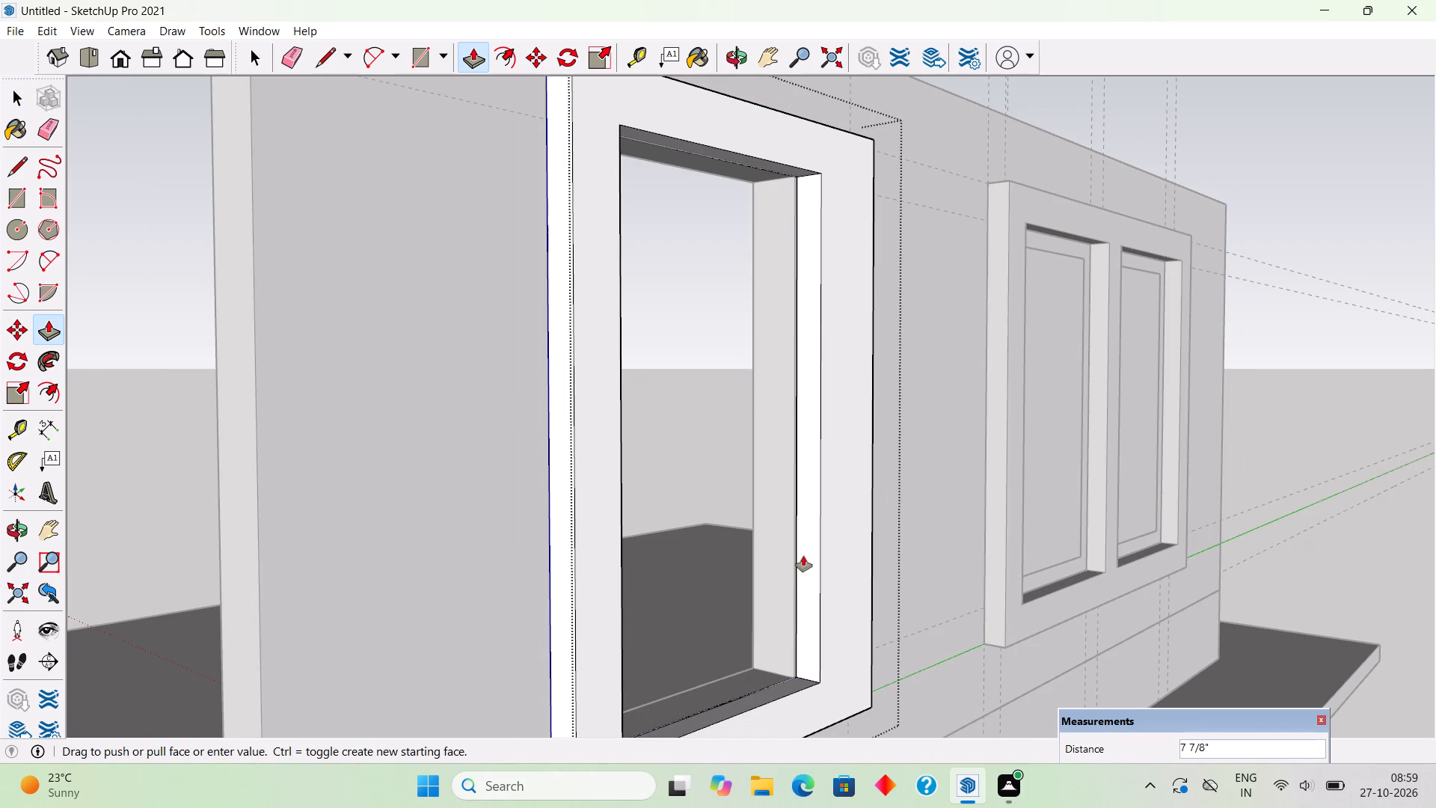
{"action": "type", "text": "8\""}
{"action": "key", "text": "Return"}
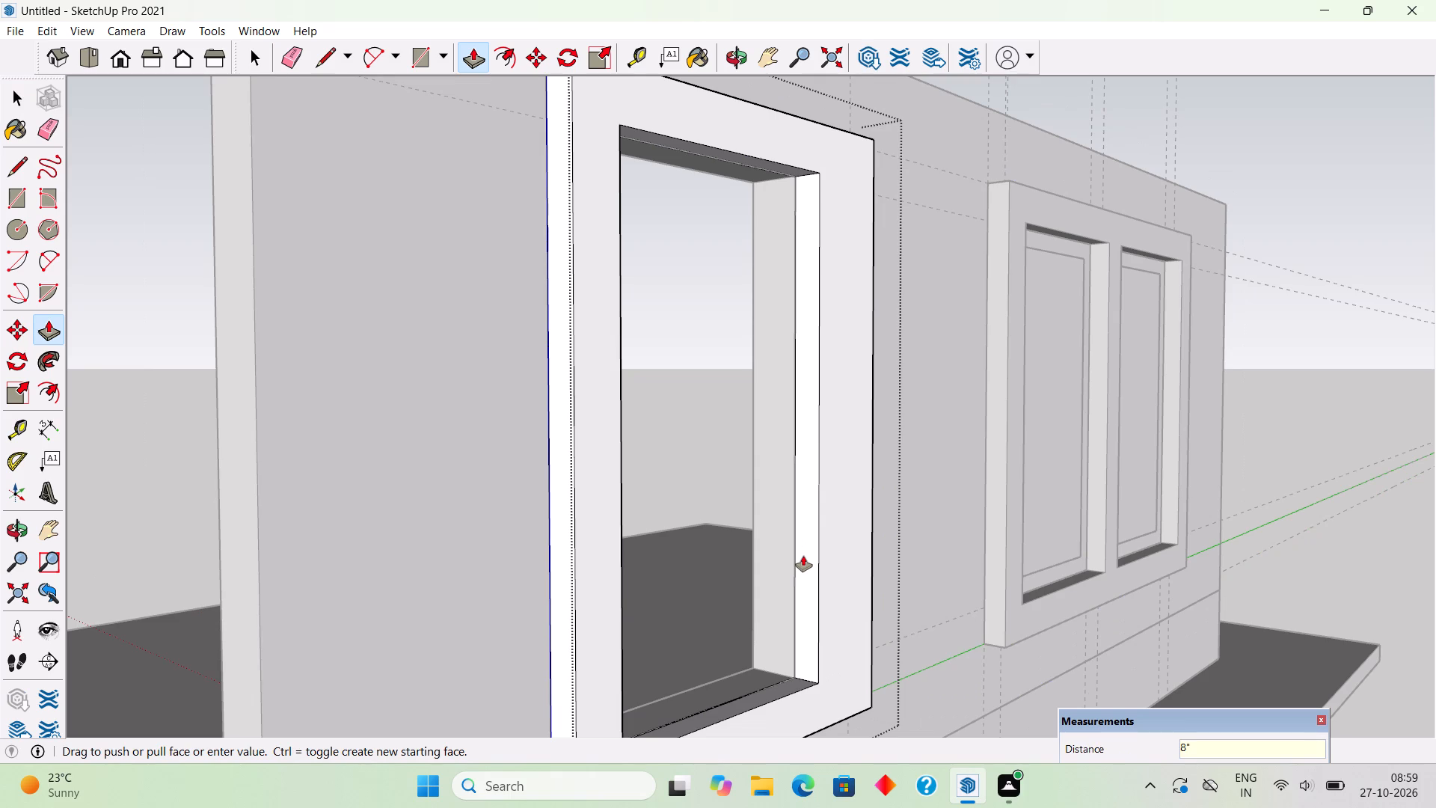
{"action": "key", "text": "space"}
Push the frame's outer side face nearest the double window in another 8" and leave the frame group.
{"action": "middle_click_drag", "start_coordinate": [849, 524], "coordinate": [292, 549]}
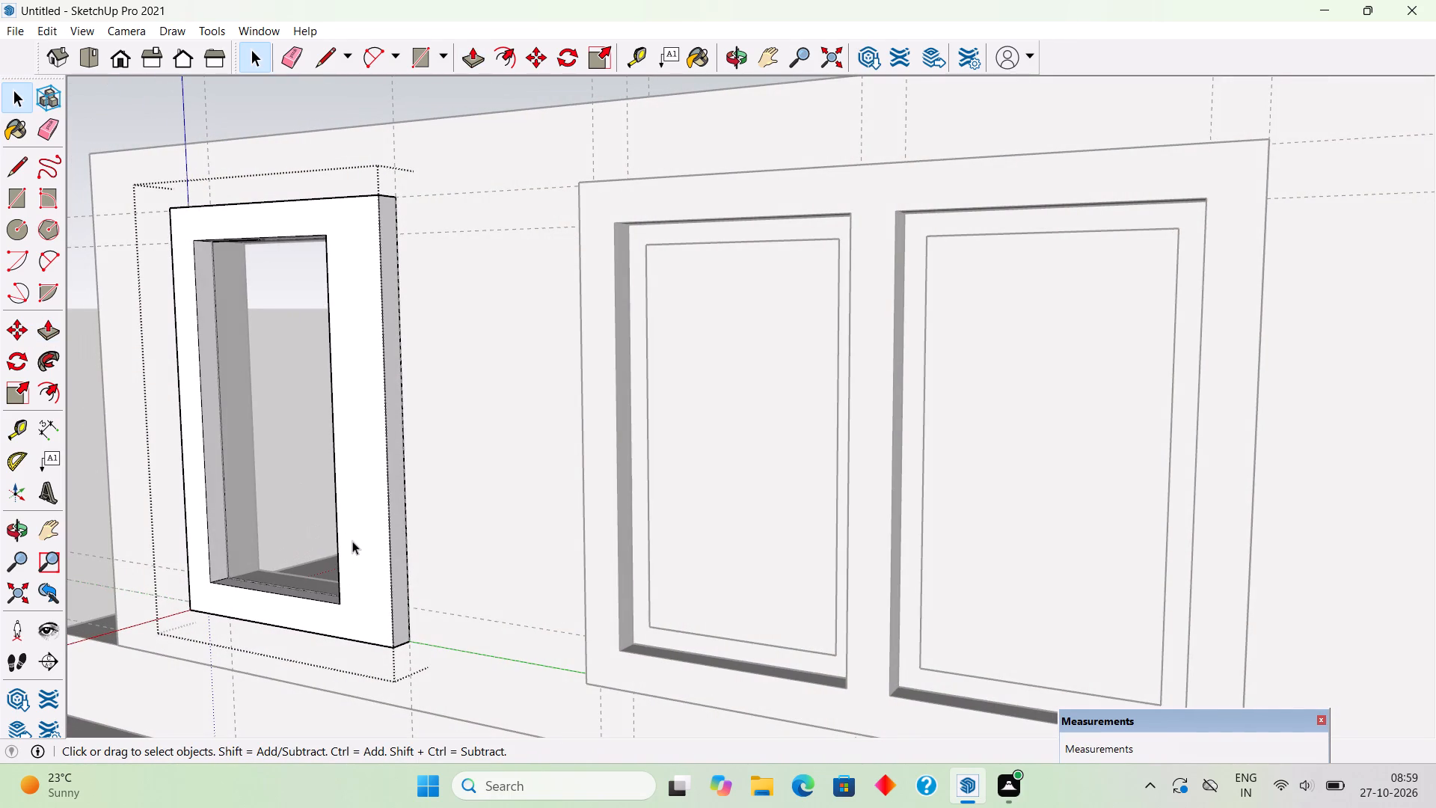
{"action": "scroll", "coordinate": [353, 540], "scroll_direction": "up", "scroll_amount": 3}
{"action": "key", "text": "p"}
{"action": "left_click", "coordinate": [409, 547]}
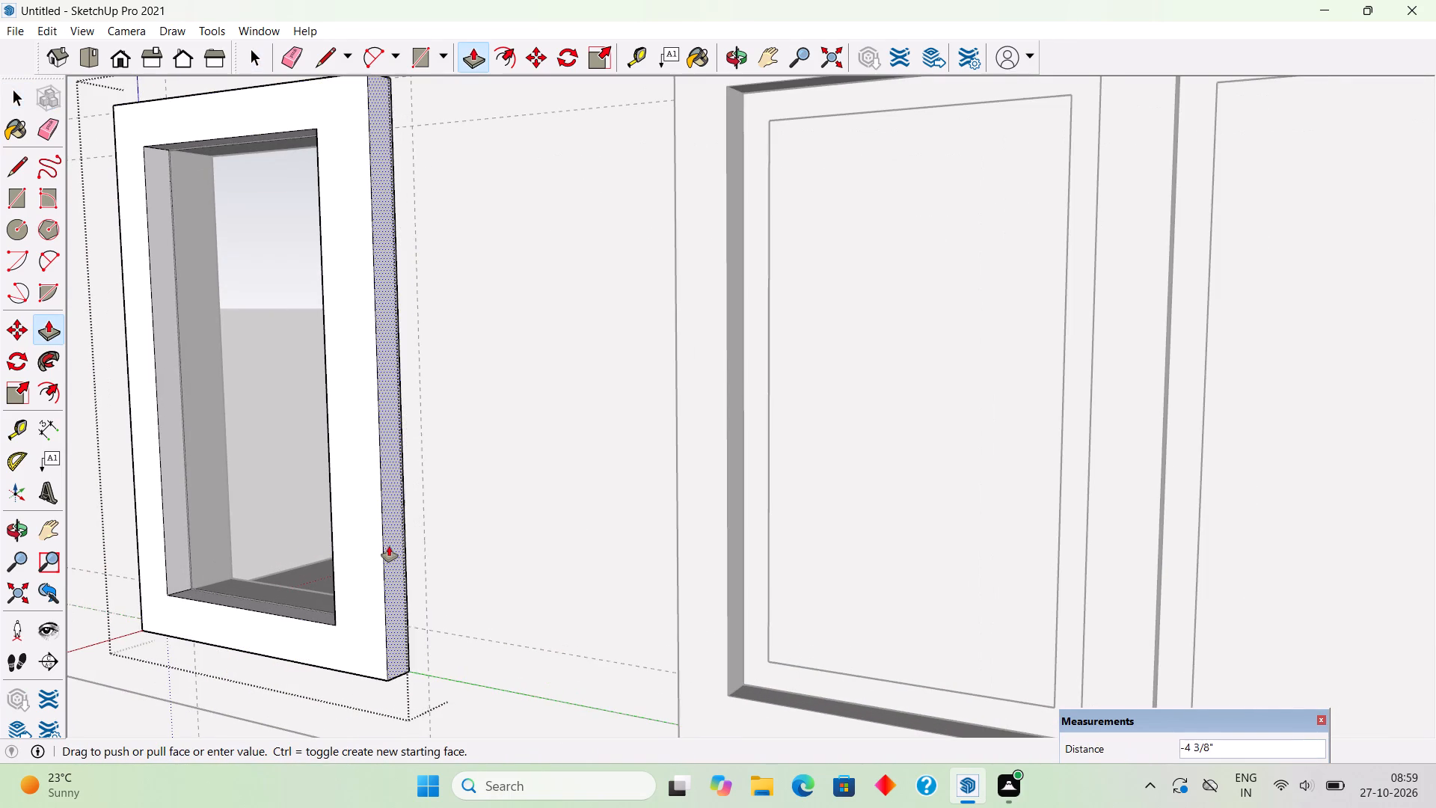
{"action": "type", "text": "8\""}
{"action": "key", "text": "Return"}
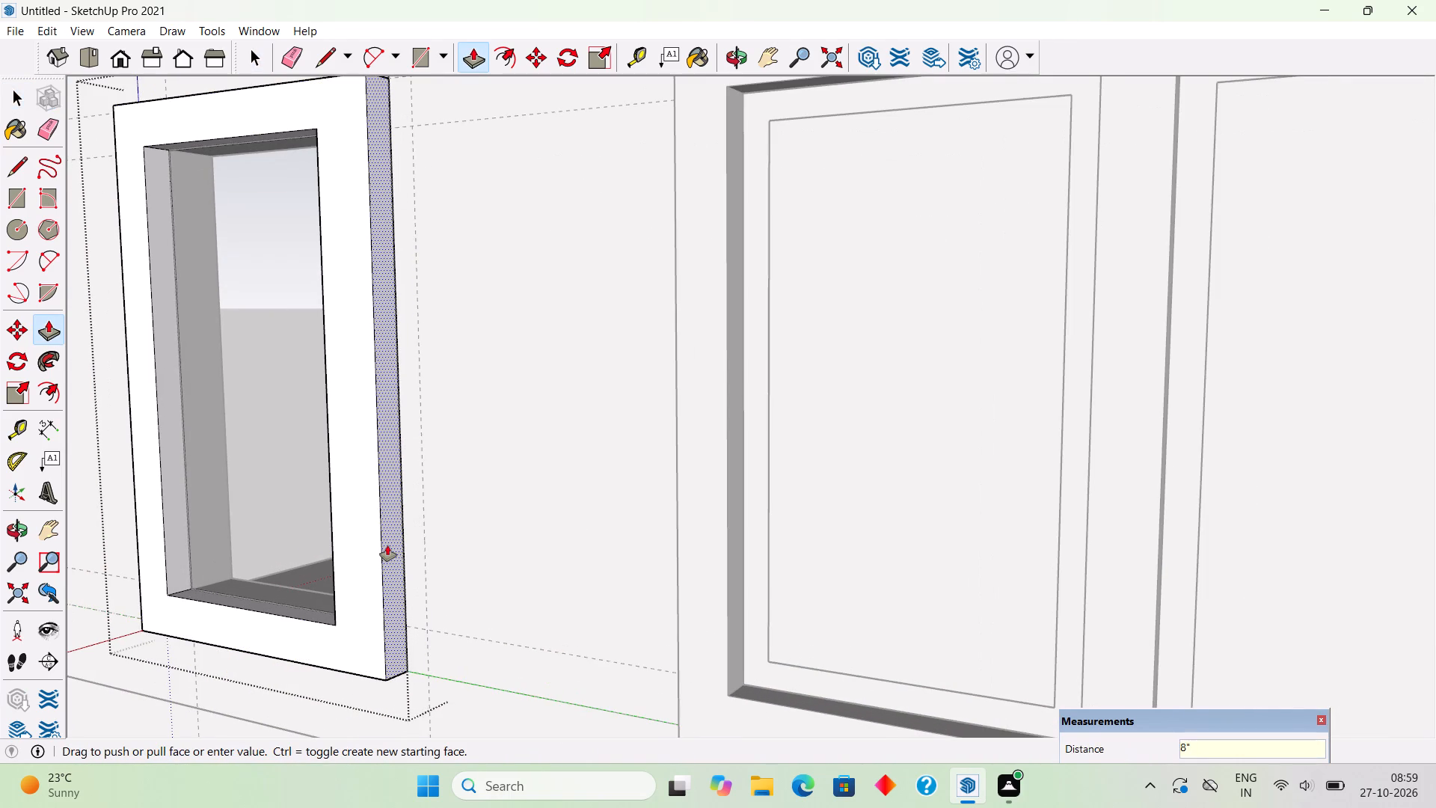
{"action": "scroll", "coordinate": [387, 545], "scroll_direction": "down", "scroll_amount": 3}
{"action": "key", "text": "space"}
{"action": "left_click", "coordinate": [312, 486]}
{"action": "scroll", "coordinate": [295, 501], "scroll_direction": "down", "scroll_amount": 8}
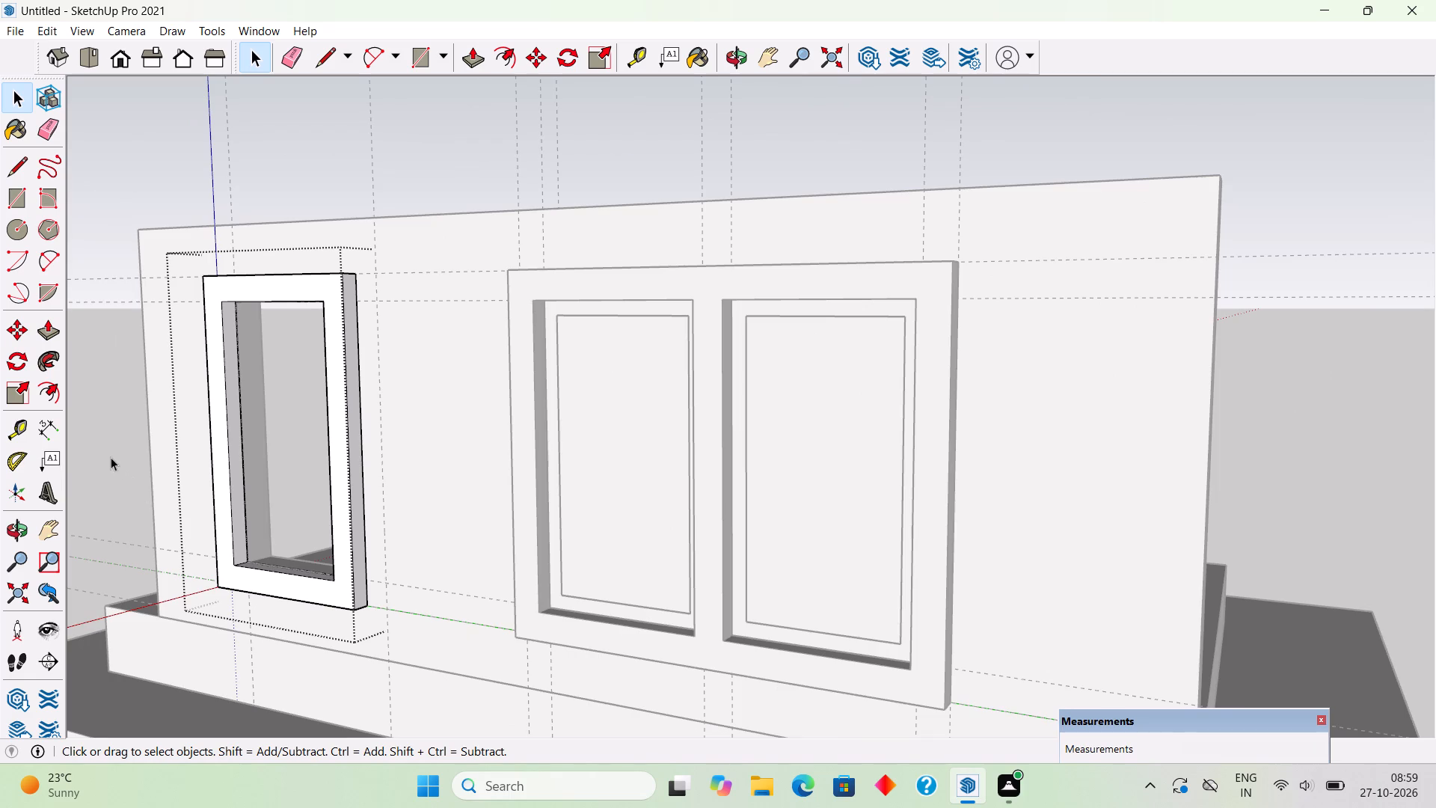
{"action": "left_click", "coordinate": [111, 457]}
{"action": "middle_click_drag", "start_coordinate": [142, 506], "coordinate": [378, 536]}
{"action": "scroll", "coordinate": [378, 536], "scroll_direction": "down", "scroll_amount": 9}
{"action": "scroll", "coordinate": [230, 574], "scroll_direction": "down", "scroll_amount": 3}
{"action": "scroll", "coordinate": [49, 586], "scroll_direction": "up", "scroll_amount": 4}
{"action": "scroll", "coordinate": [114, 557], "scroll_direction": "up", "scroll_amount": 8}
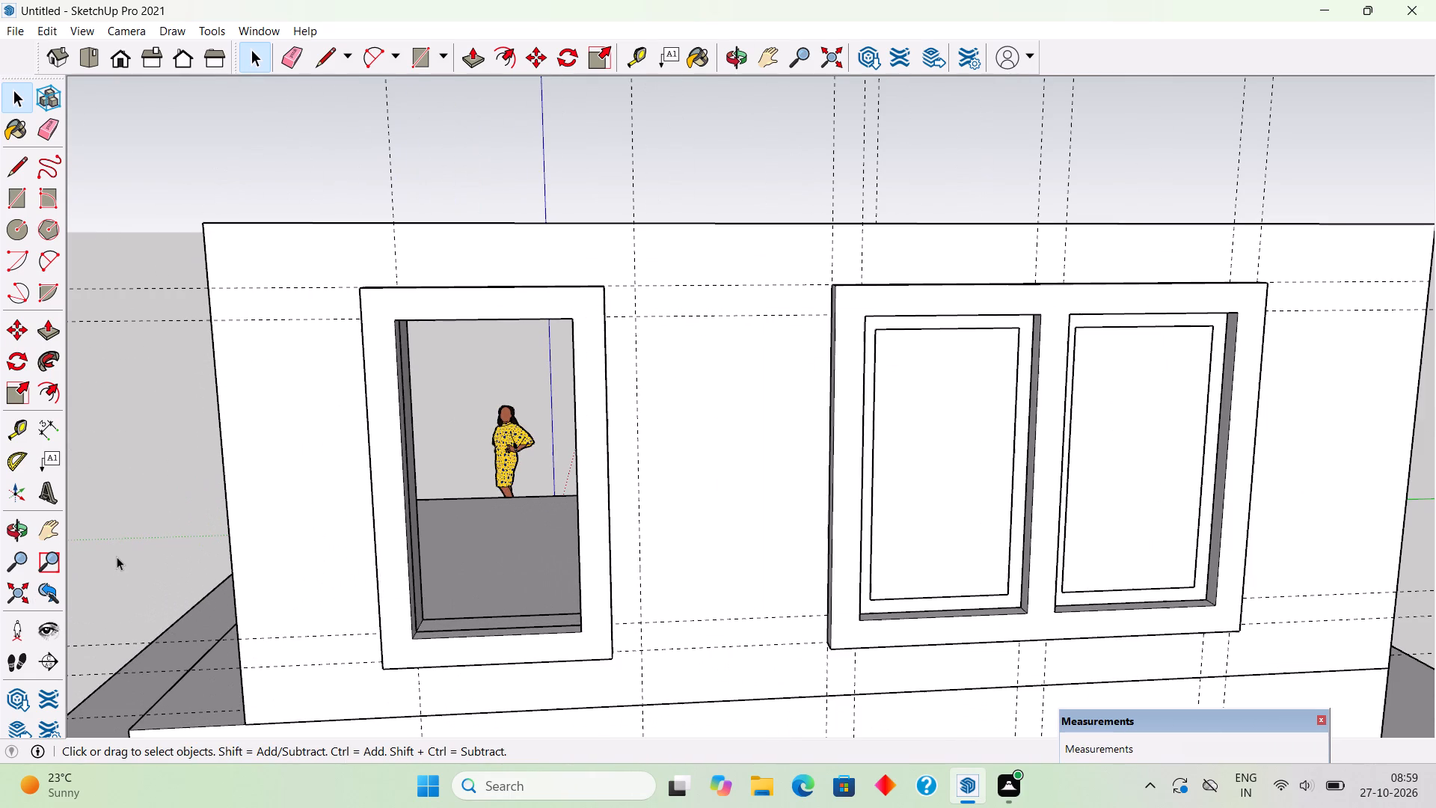
Draw a 7' by 3' 8" rectangle filling the opening inside the single window's frame.
{"action": "middle_click_drag", "start_coordinate": [159, 567], "coordinate": [237, 492]}
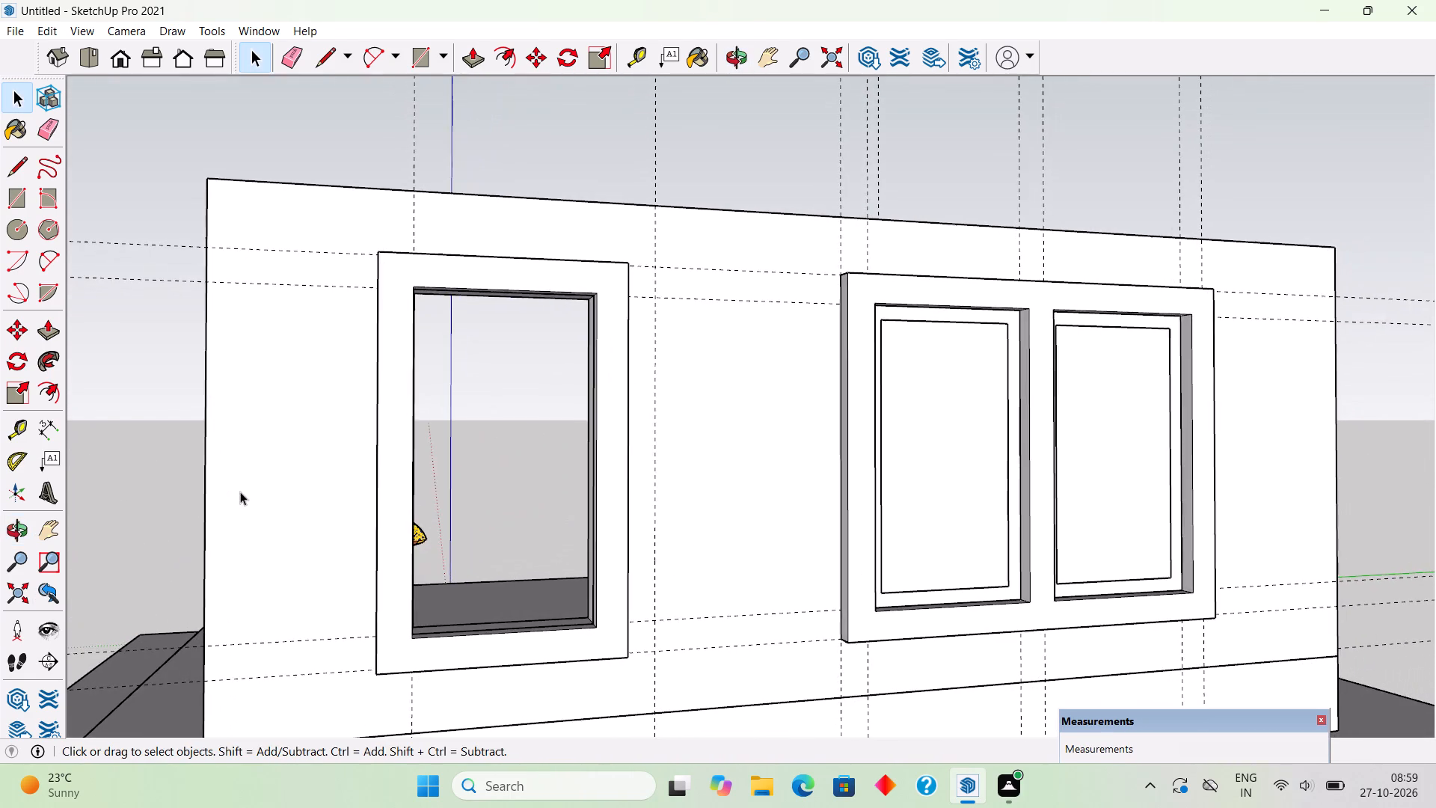
{"action": "scroll", "coordinate": [243, 490], "scroll_direction": "down", "scroll_amount": 4}
{"action": "scroll", "coordinate": [159, 531], "scroll_direction": "up", "scroll_amount": 4}
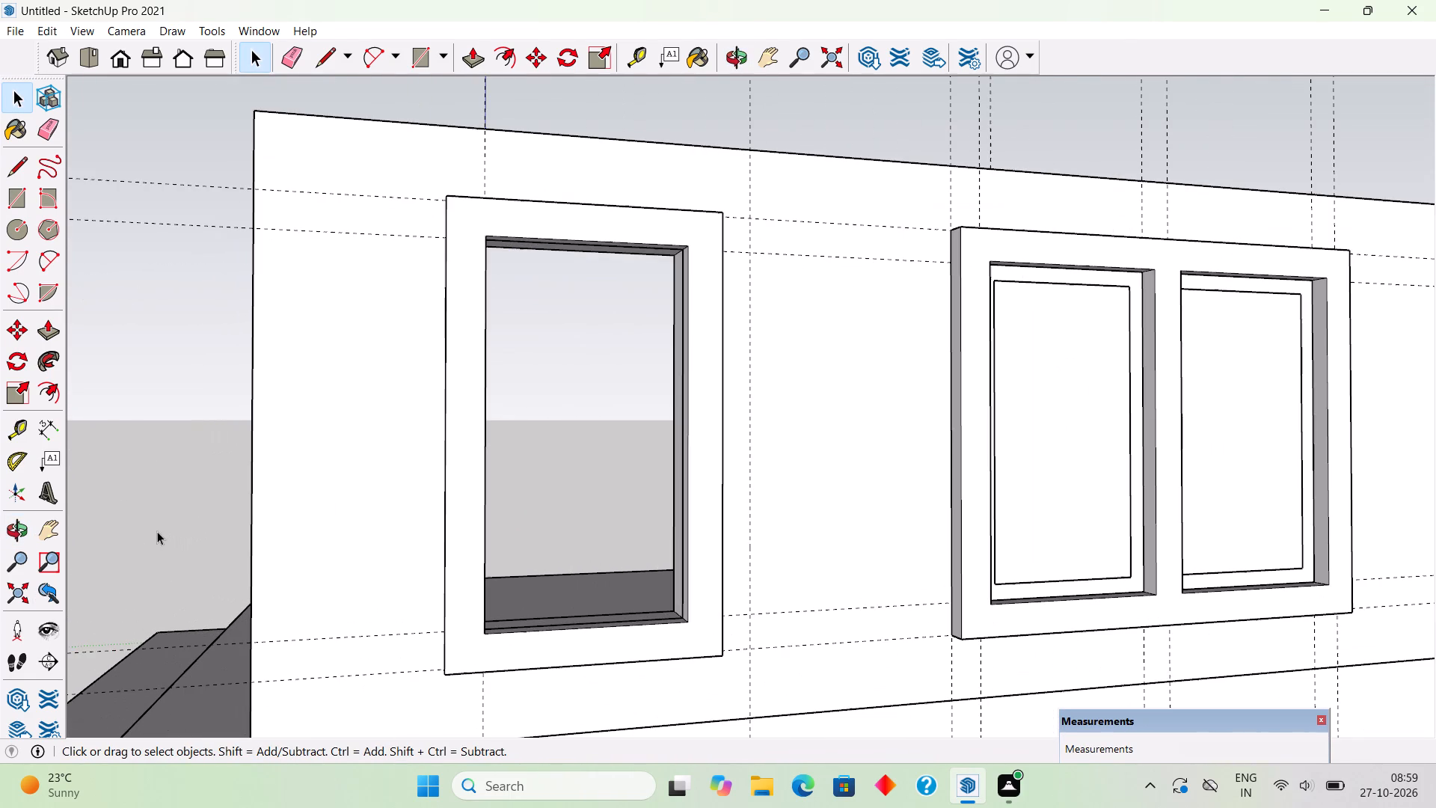
{"action": "scroll", "coordinate": [296, 491], "scroll_direction": "up", "scroll_amount": 1}
{"action": "middle_click_drag", "start_coordinate": [304, 492], "coordinate": [648, 493]}
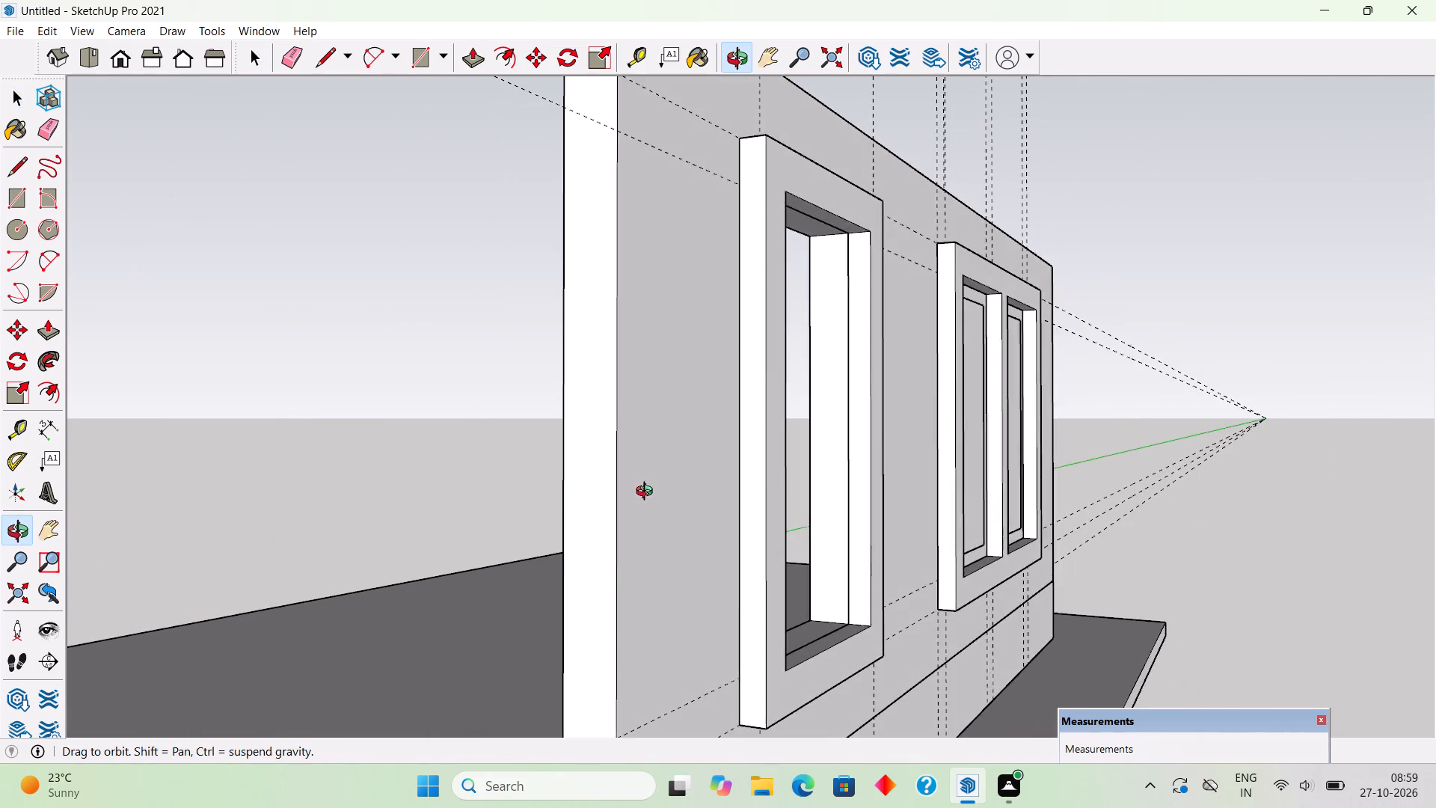
{"action": "middle_click_drag", "start_coordinate": [648, 493], "coordinate": [194, 519]}
{"action": "middle_click_drag", "start_coordinate": [353, 476], "coordinate": [411, 477]}
{"action": "key", "text": "r"}
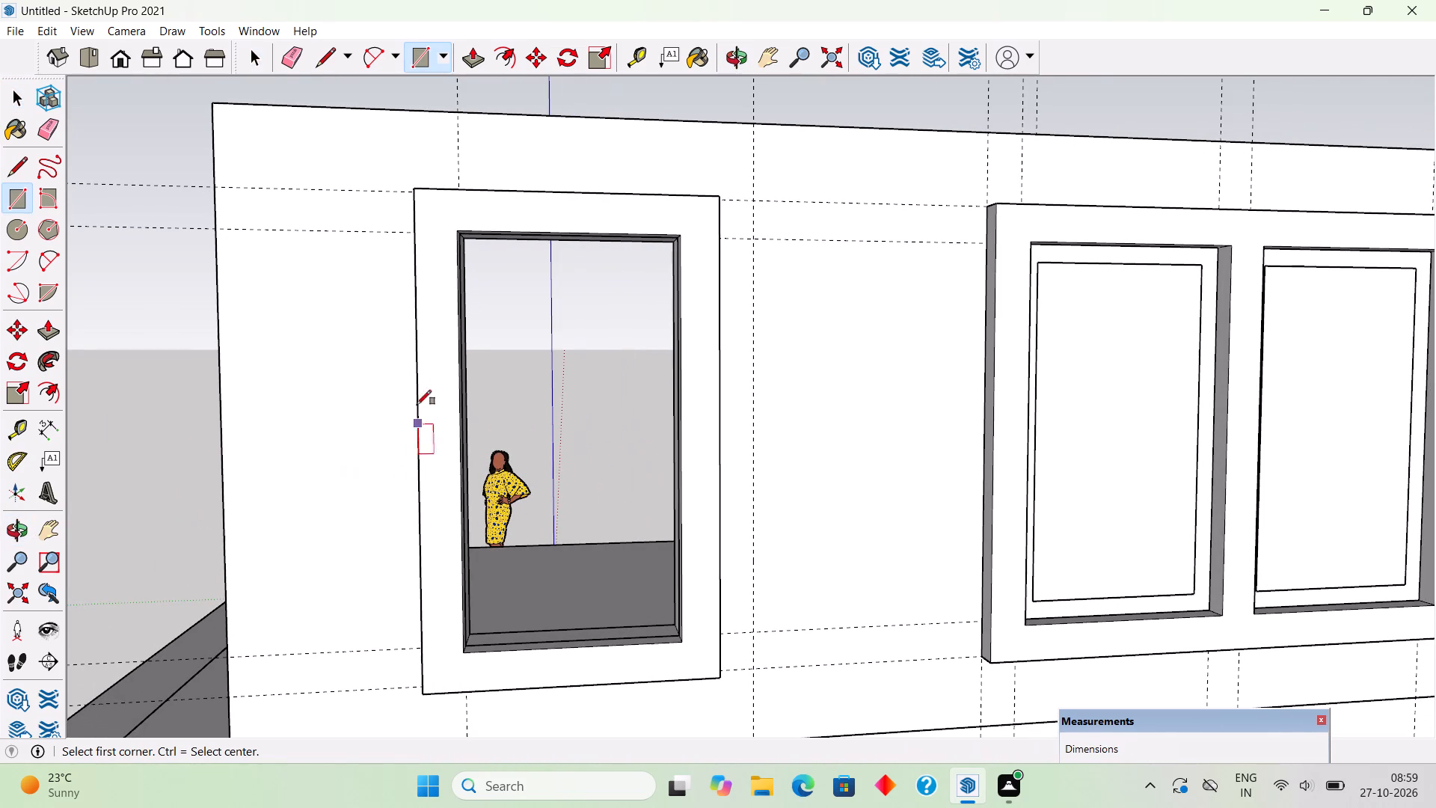
{"action": "left_click", "coordinate": [463, 230]}
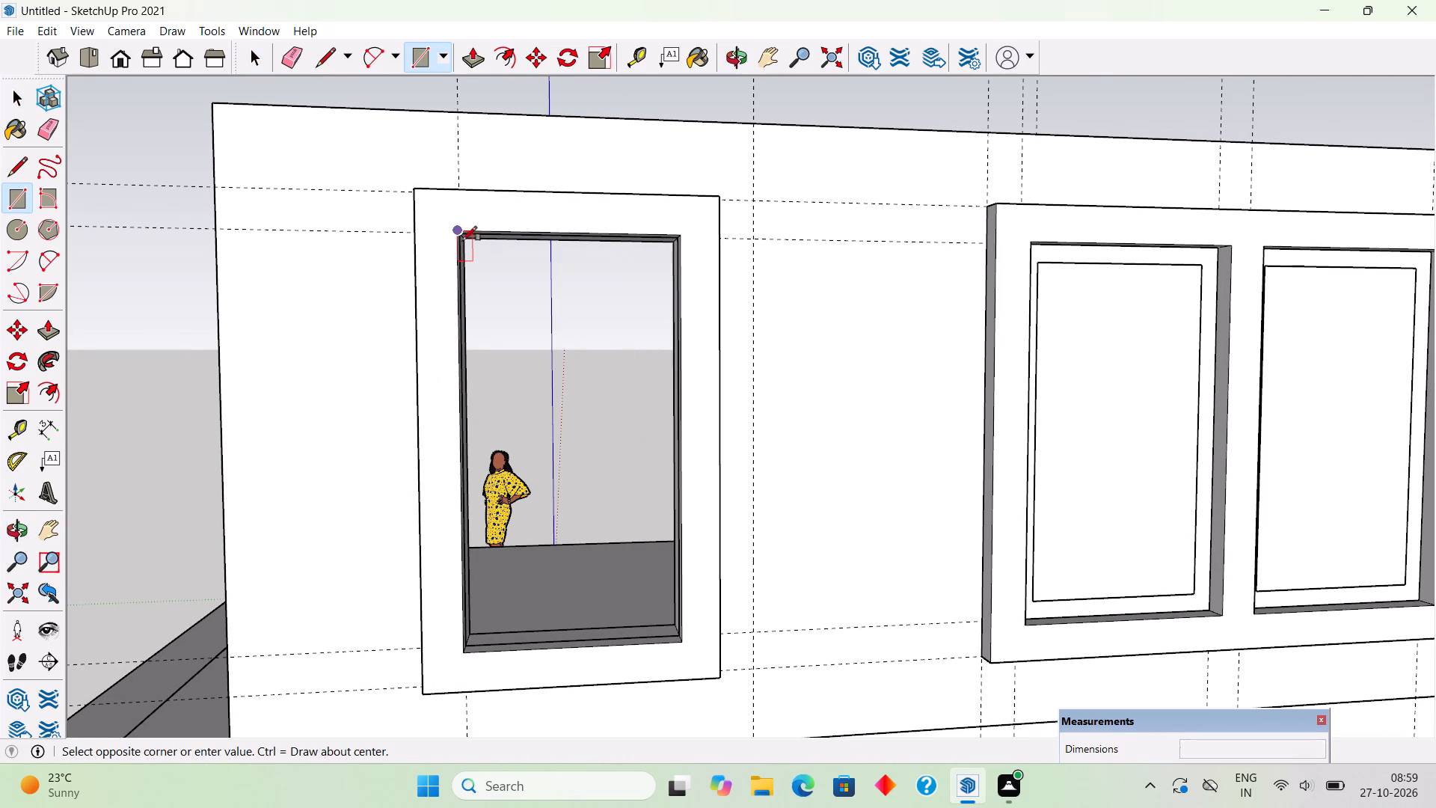
{"action": "left_click", "coordinate": [675, 643]}
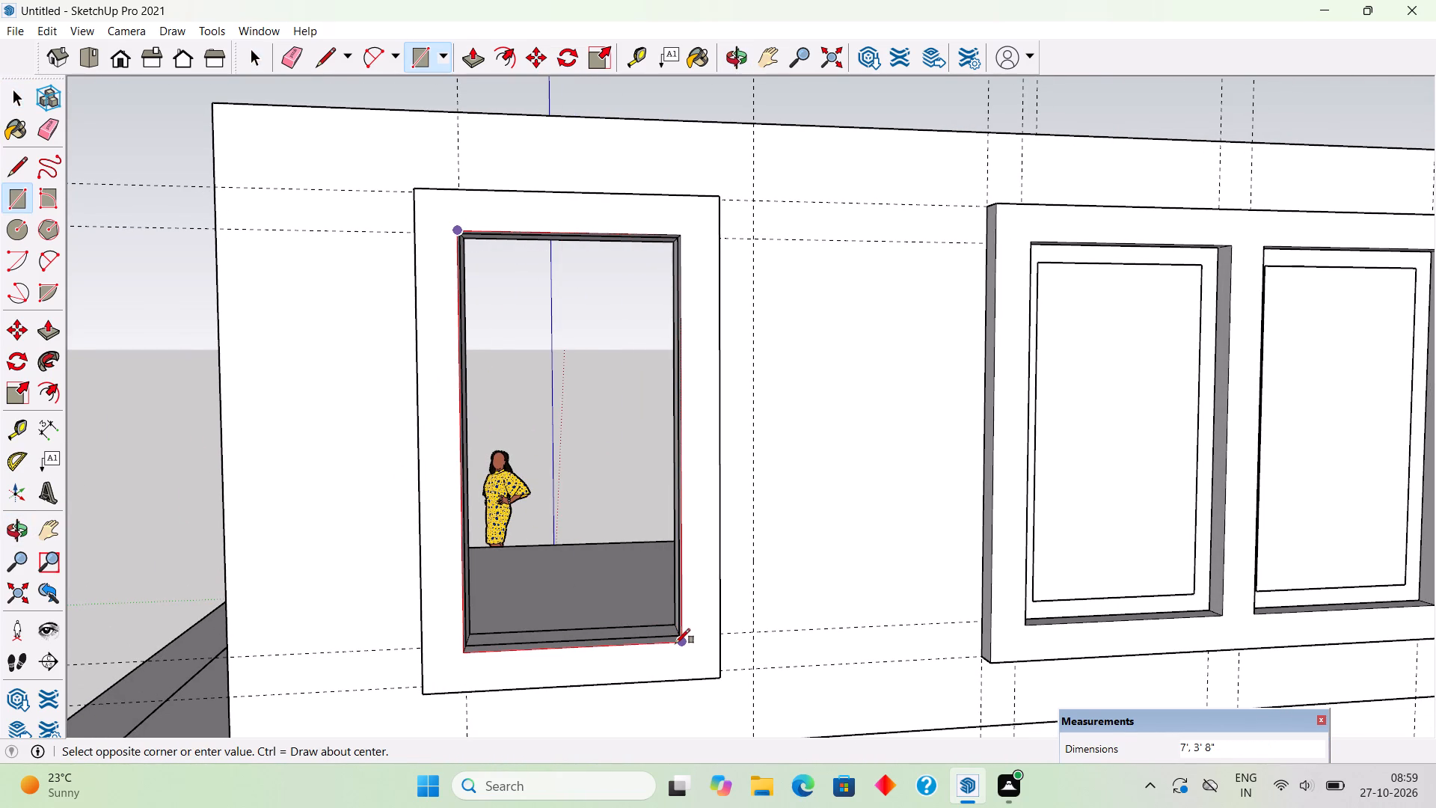
Offset the rectangle's outline 4" inward and delete the inner face, leaving a sash border.
{"action": "key", "text": "f"}
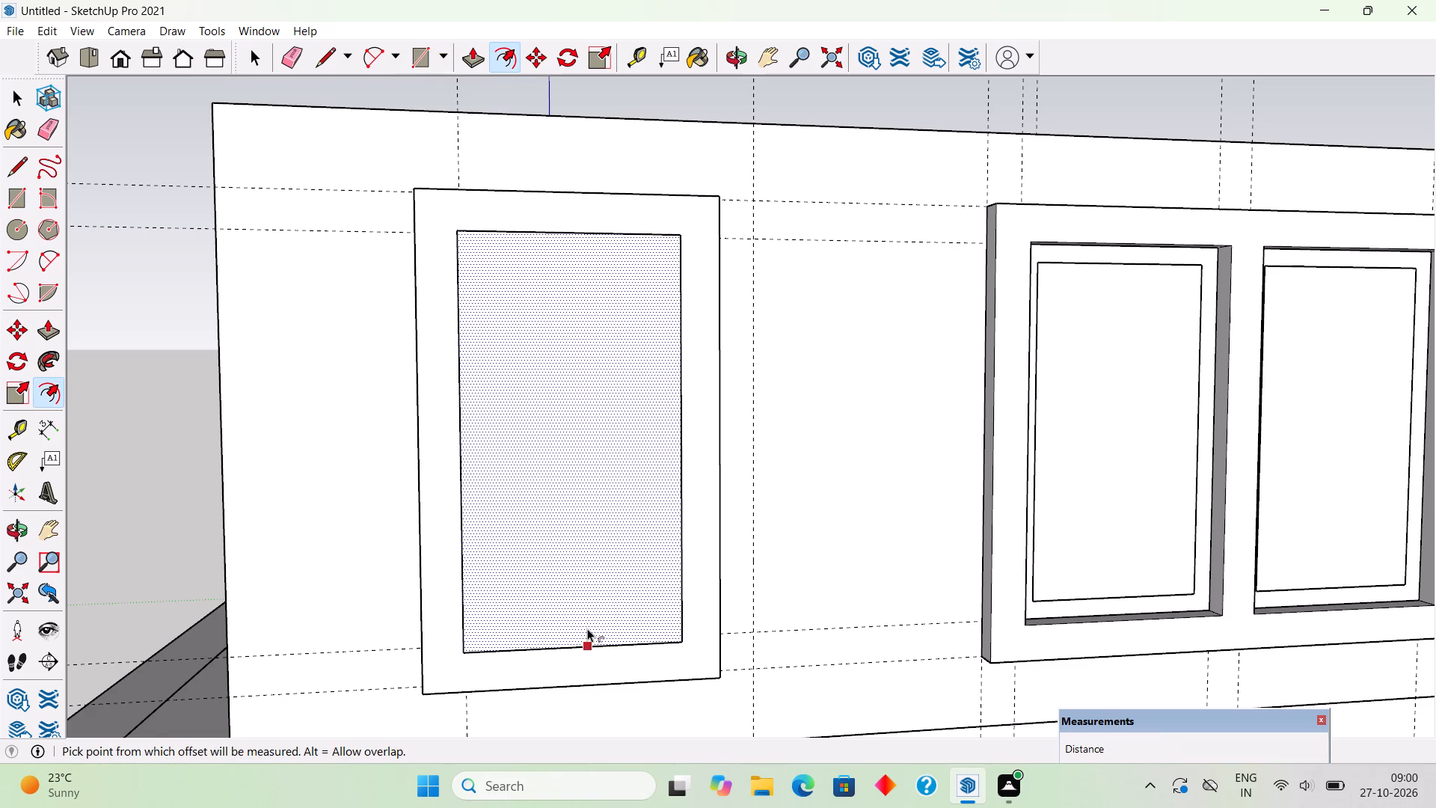
{"action": "left_click", "coordinate": [587, 628]}
{"action": "type", "text": "4\""}
{"action": "key", "text": "Return"}
{"action": "key", "text": "space"}
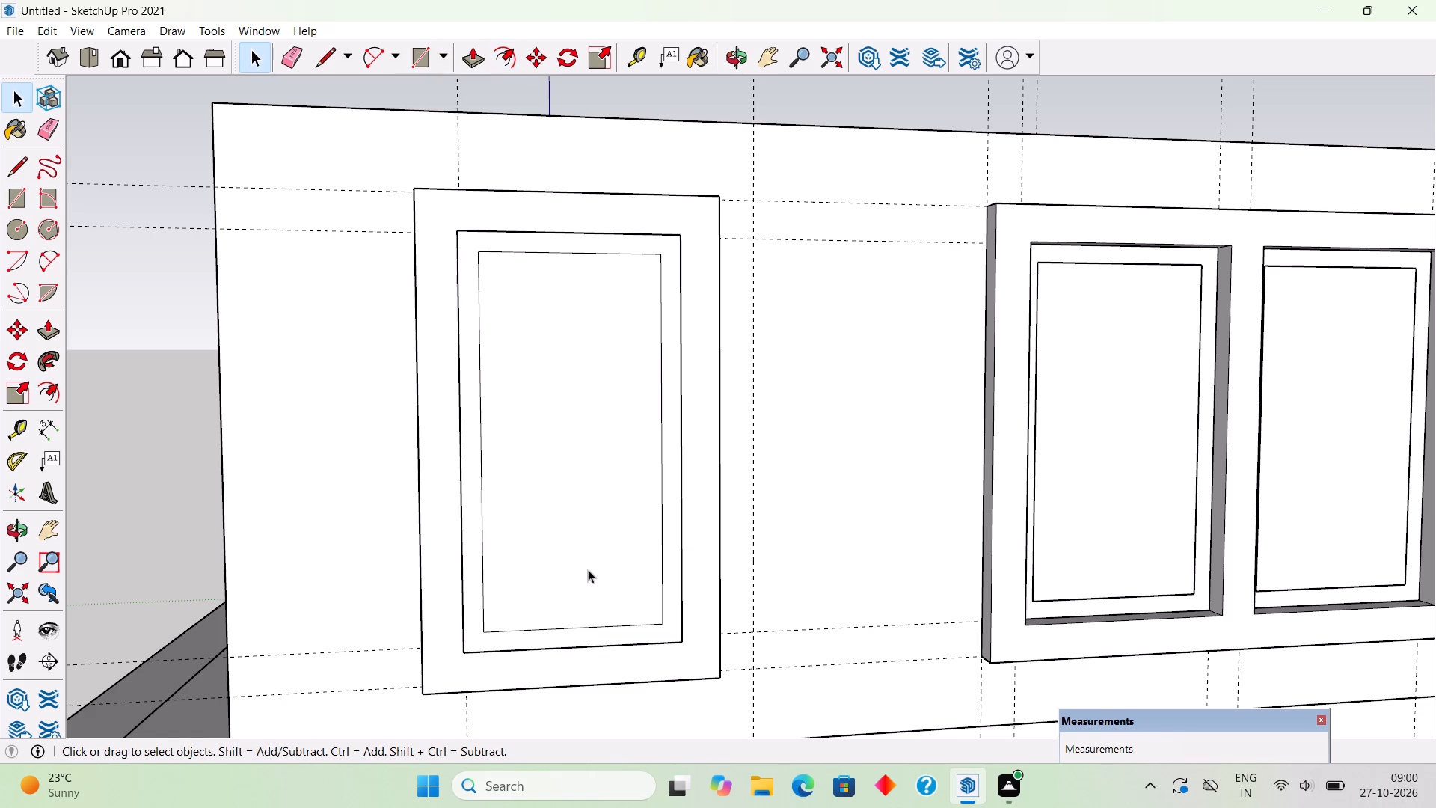
{"action": "left_click", "coordinate": [588, 569]}
{"action": "key", "text": "Delete"}
Extrude the single window's sash border face 3".
{"action": "key", "text": "p"}
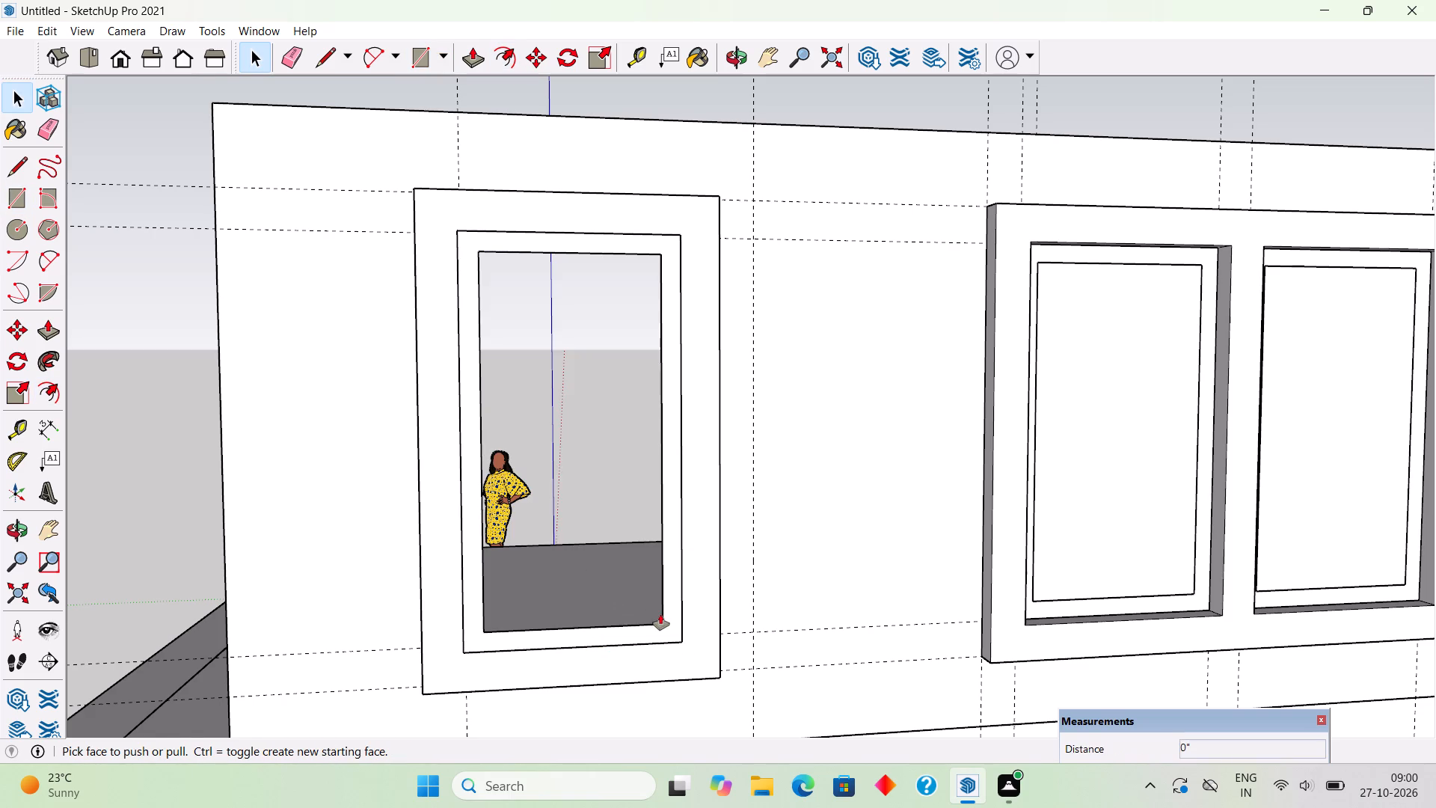
{"action": "left_click", "coordinate": [665, 619]}
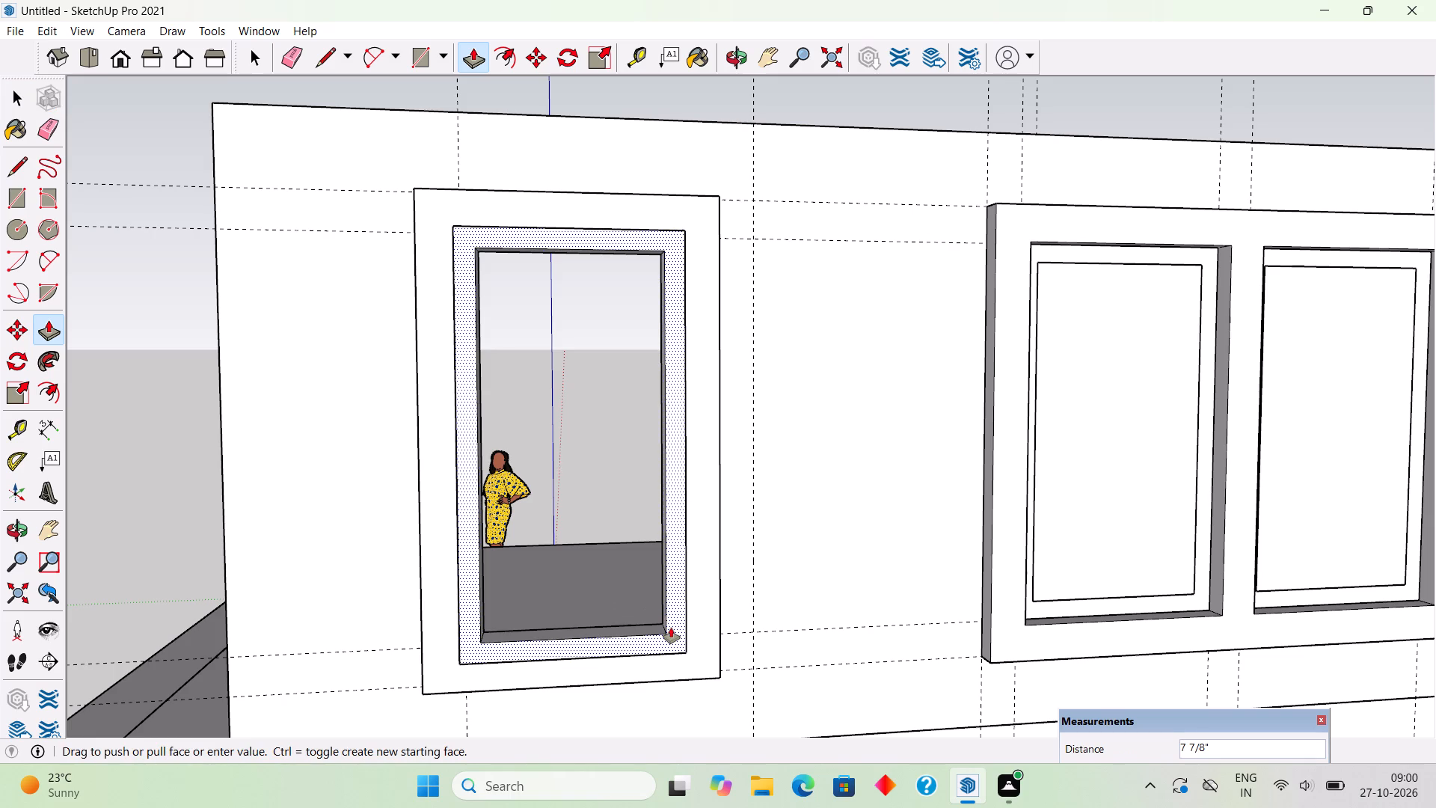
{"action": "type", "text": "3\""}
{"action": "key", "text": "Return"}
{"action": "key", "text": "space"}
Select all of the single window's sash geometry and make it a group.
{"action": "middle_click_drag", "start_coordinate": [313, 623], "coordinate": [313, 622]}
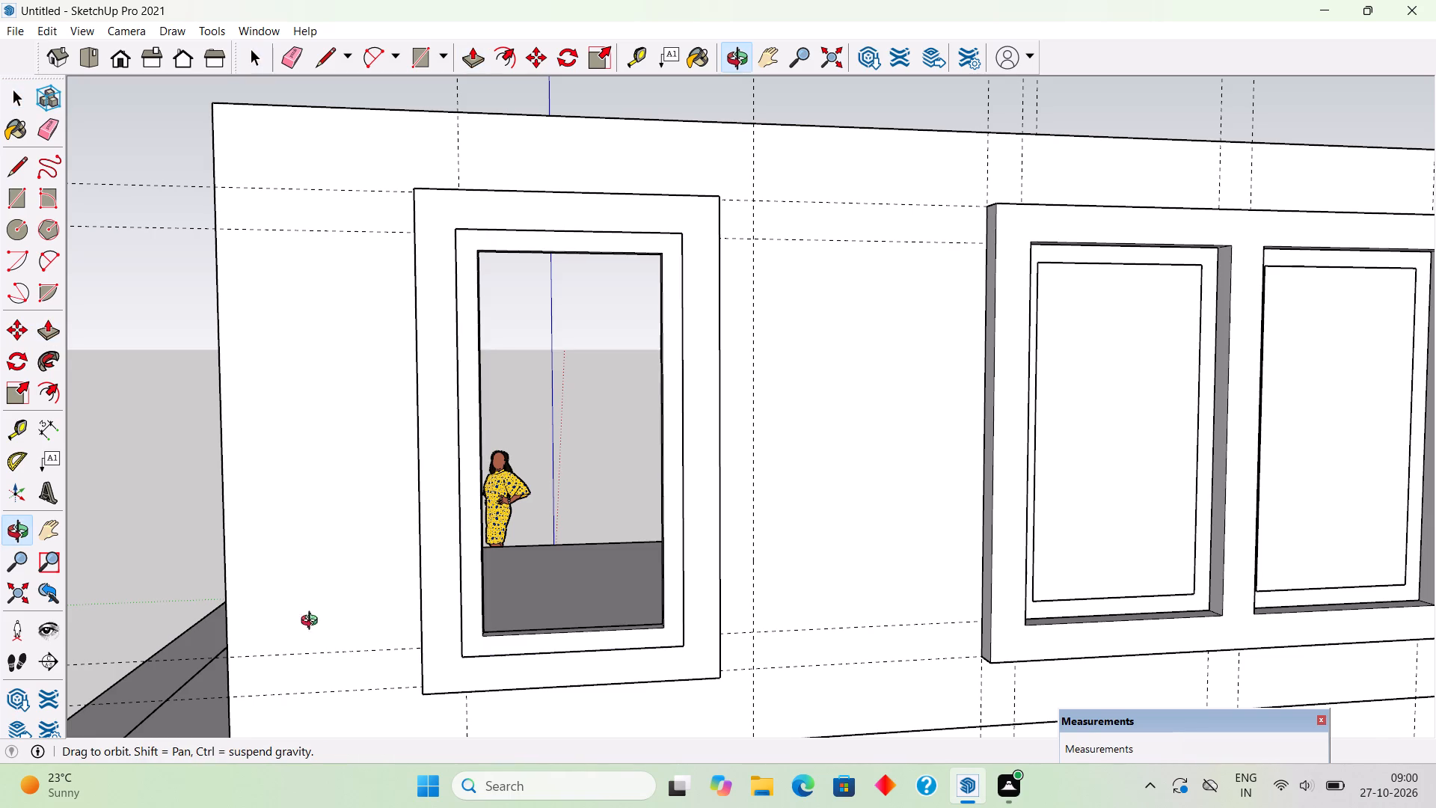
{"action": "middle_click_drag", "start_coordinate": [313, 622], "coordinate": [616, 625]}
{"action": "triple_click", "coordinate": [662, 673]}
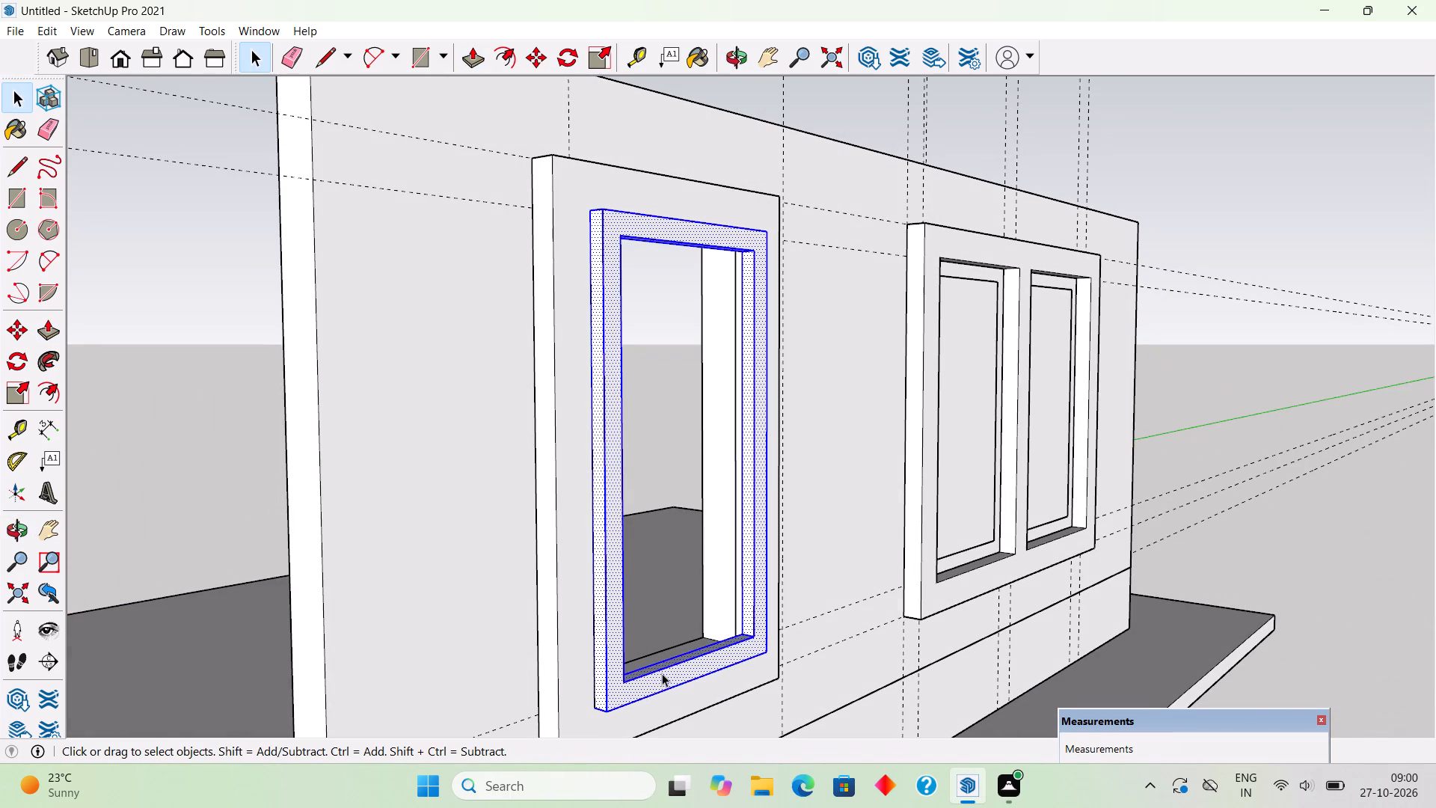
{"action": "right_click", "coordinate": [662, 673]}
{"action": "left_click", "coordinate": [690, 550]}
{"action": "left_click", "coordinate": [649, 401]}
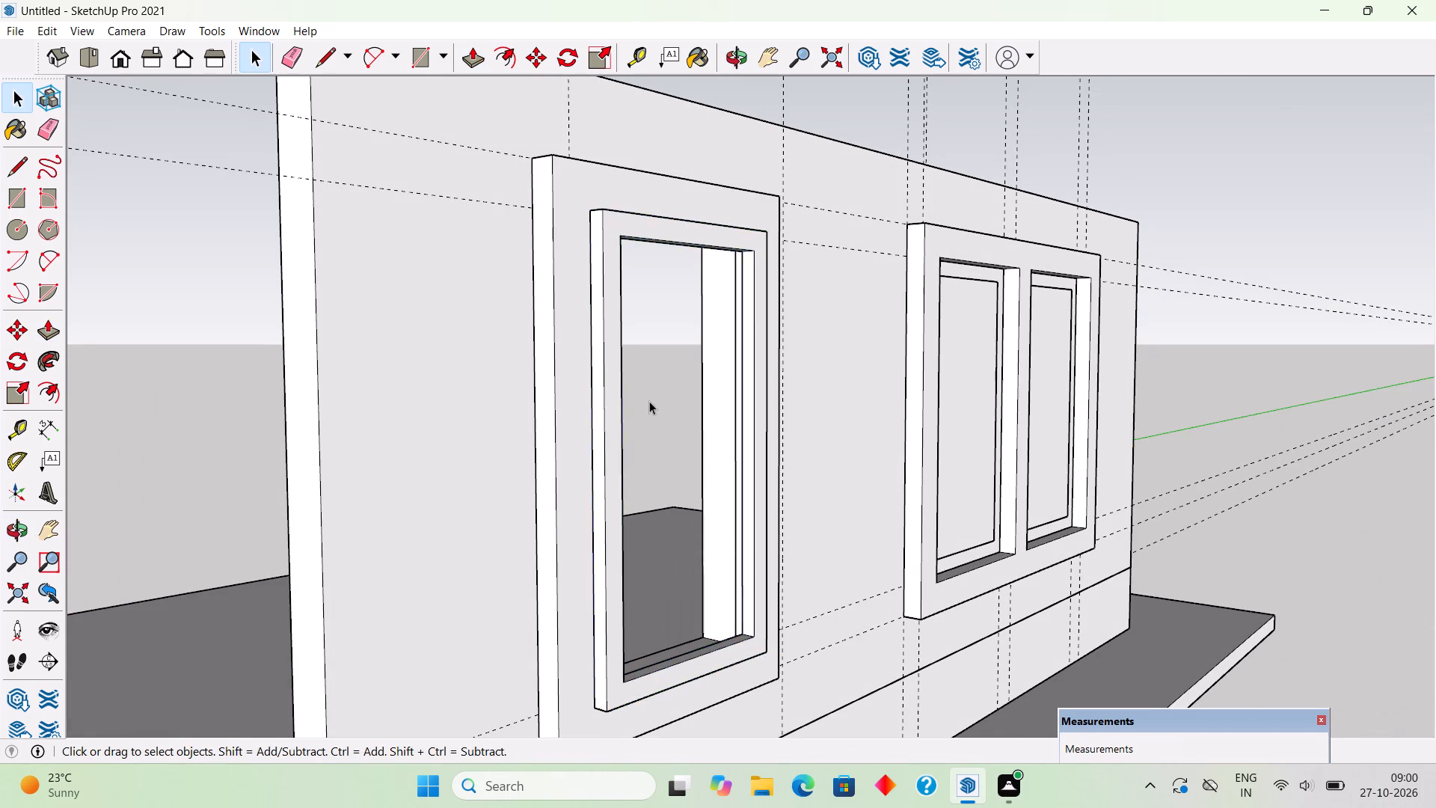
Move the single window's sash group 8" back into the frame opening from its lower corner.
{"action": "middle_click_drag", "start_coordinate": [657, 480], "coordinate": [583, 426]}
{"action": "scroll", "coordinate": [583, 426], "scroll_direction": "down", "scroll_amount": 2}
{"action": "middle_click_drag", "start_coordinate": [360, 499], "coordinate": [506, 575]}
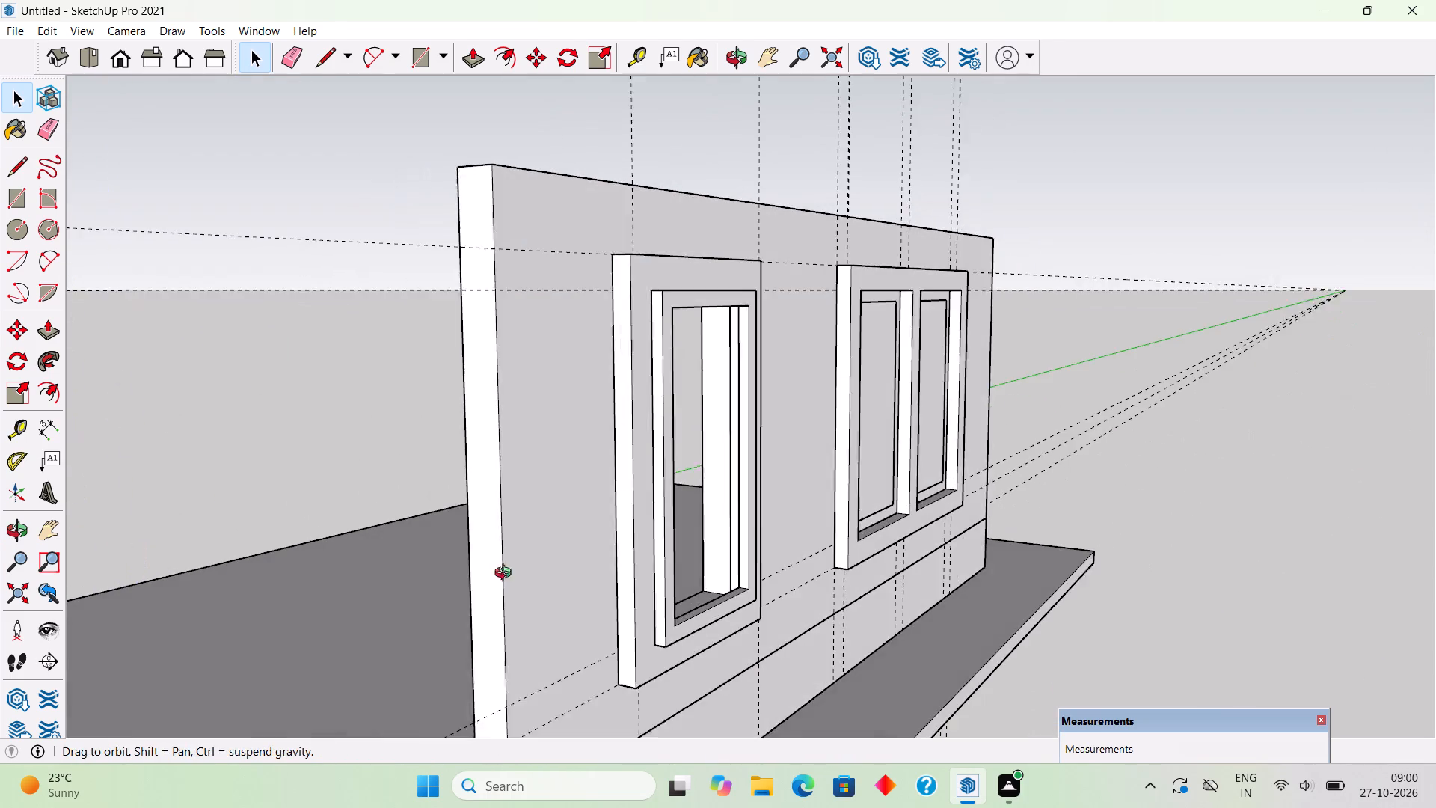
{"action": "middle_click_drag", "start_coordinate": [506, 575], "coordinate": [512, 574]}
{"action": "scroll", "coordinate": [708, 616], "scroll_direction": "up", "scroll_amount": 9}
{"action": "scroll", "coordinate": [786, 588], "scroll_direction": "up", "scroll_amount": 4}
{"action": "left_click", "coordinate": [788, 578]}
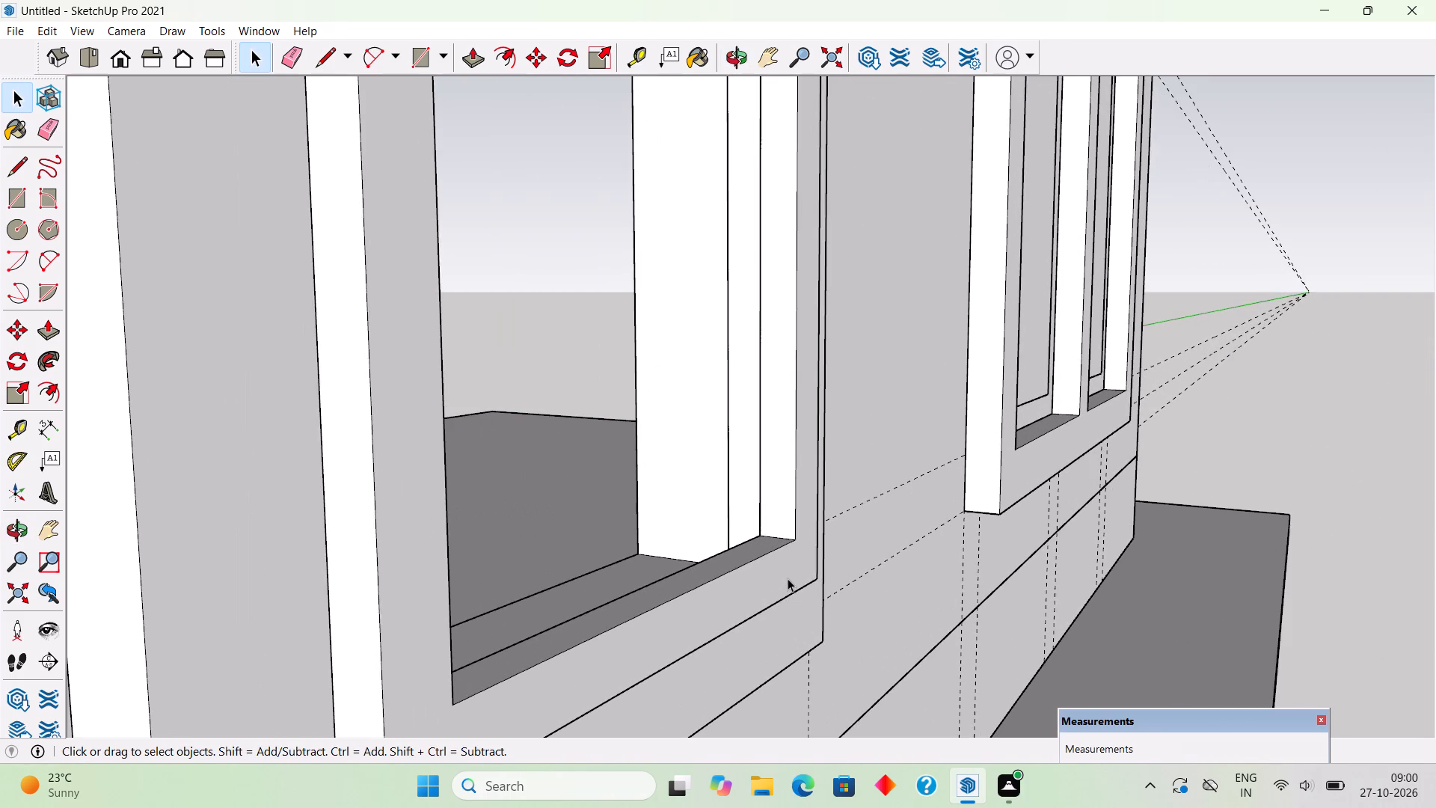
{"action": "middle_click_drag", "start_coordinate": [790, 577], "coordinate": [764, 599]}
{"action": "scroll", "coordinate": [764, 599], "scroll_direction": "down", "scroll_amount": 3}
{"action": "key", "text": "m"}
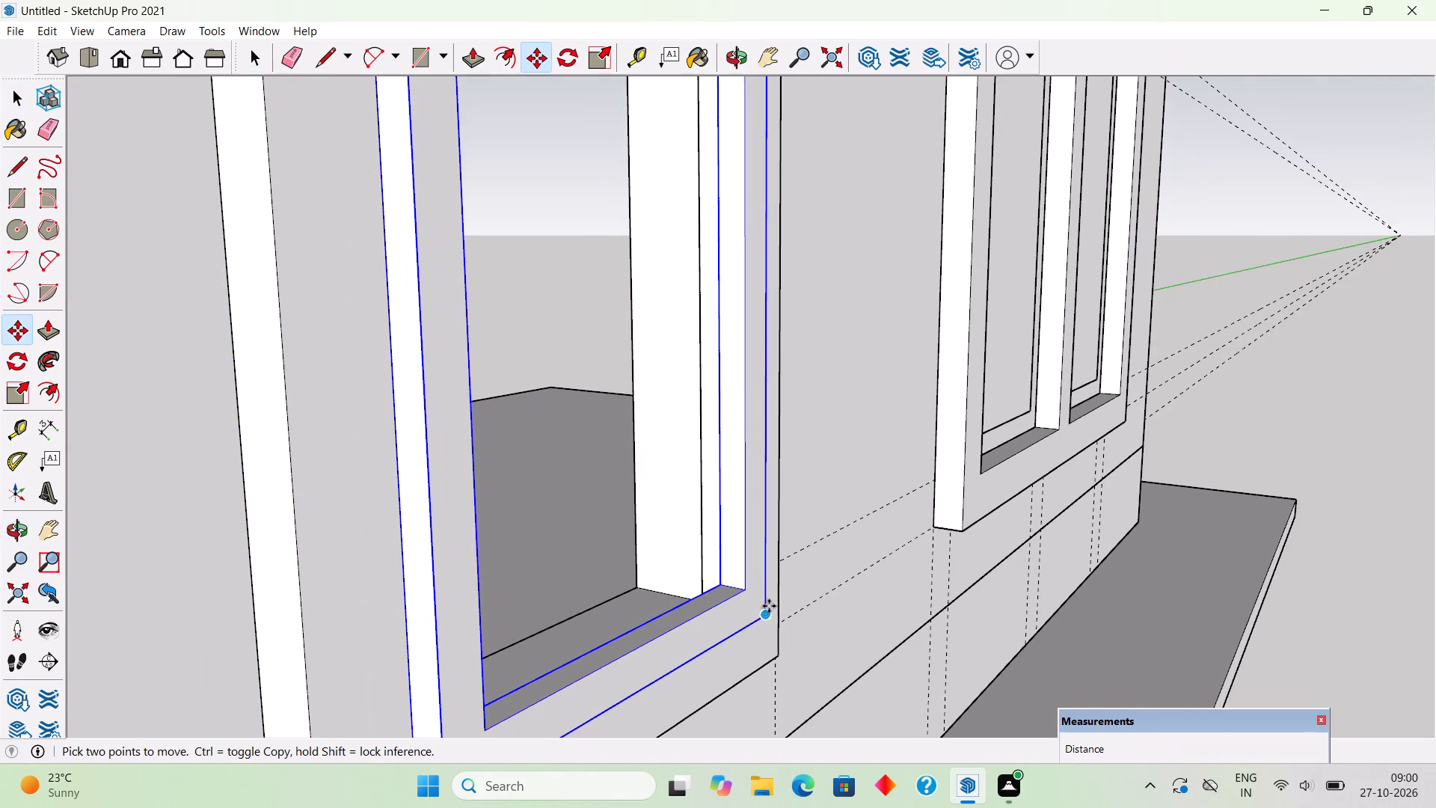
{"action": "left_click", "coordinate": [772, 618]}
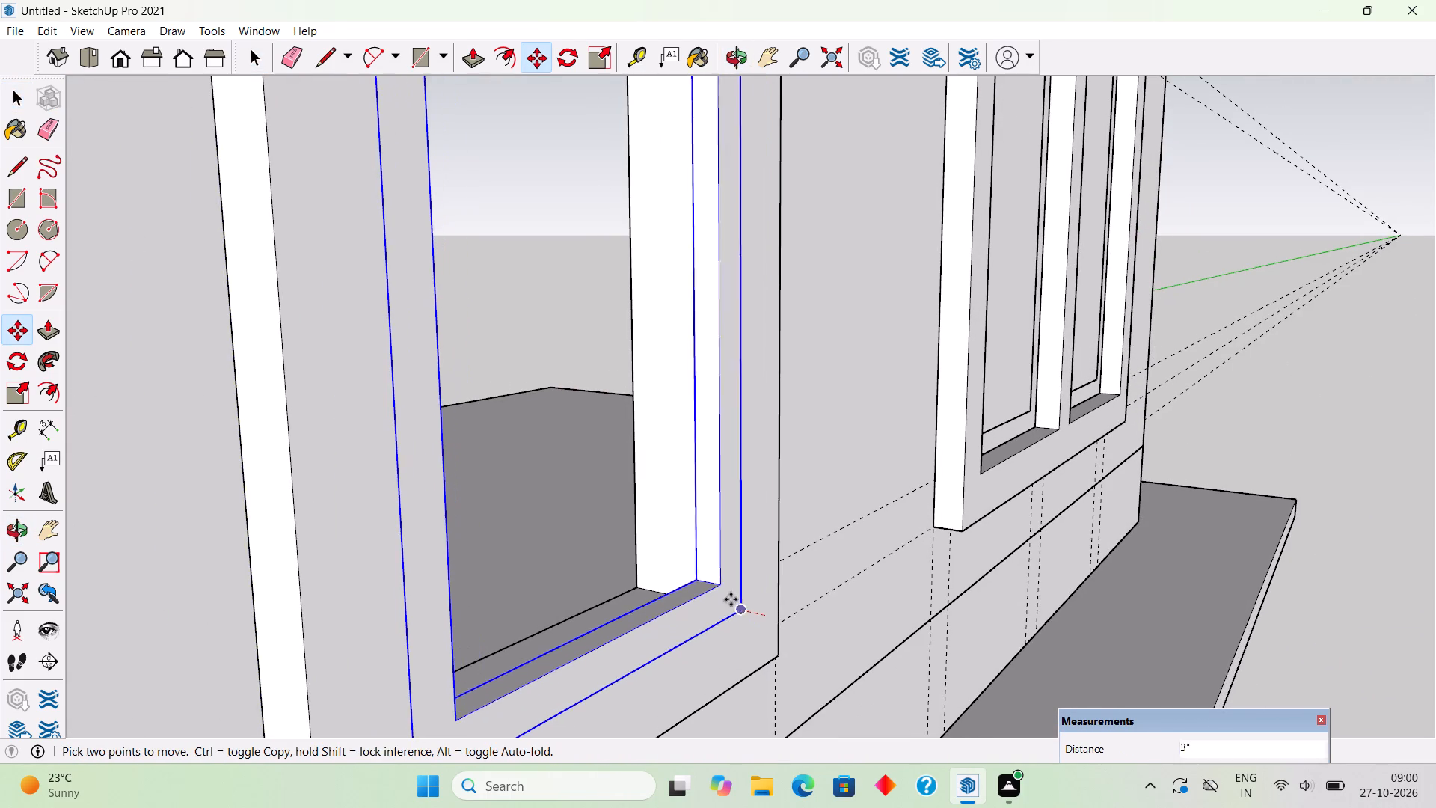
{"action": "left_click", "coordinate": [701, 604]}
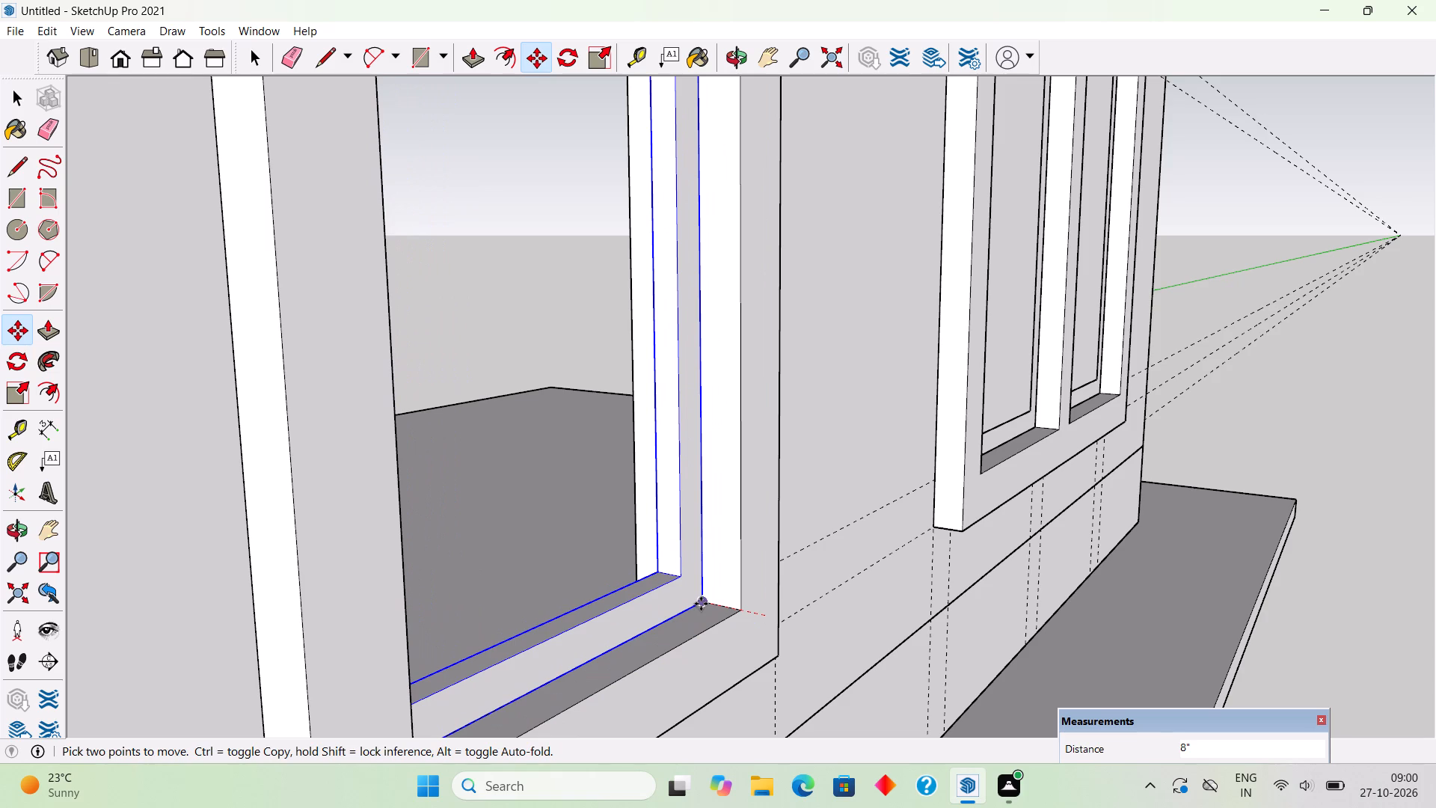
{"action": "key", "text": "space"}
{"action": "scroll", "coordinate": [701, 604], "scroll_direction": "down", "scroll_amount": 5}
{"action": "left_click", "coordinate": [570, 346]}
Place a vertical guide down the middle of the sash's inner side face farthest from the double window.
{"action": "middle_click_drag", "start_coordinate": [717, 520], "coordinate": [645, 526]}
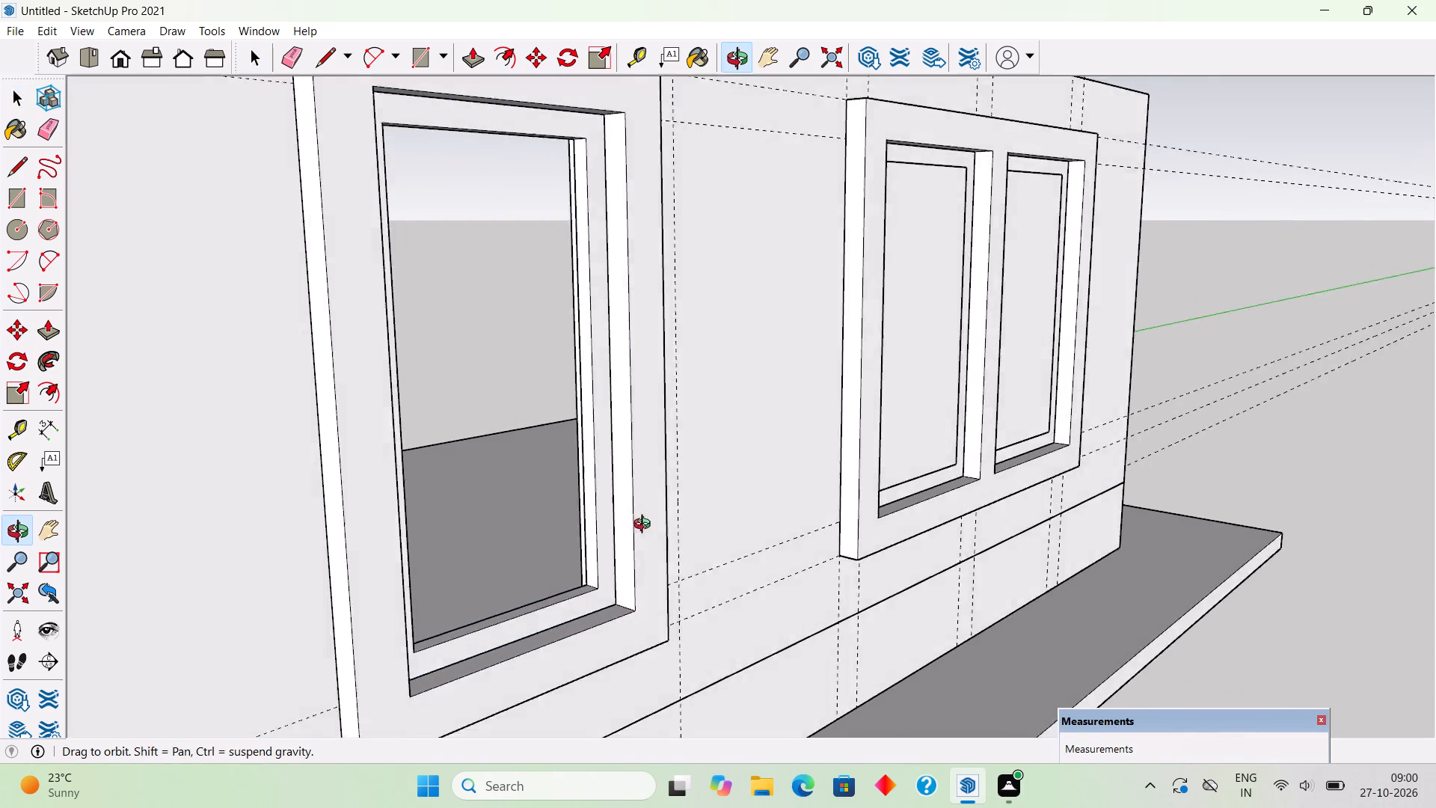
{"action": "middle_click_drag", "start_coordinate": [645, 526], "coordinate": [604, 521]}
{"action": "scroll", "coordinate": [595, 521], "scroll_direction": "down", "scroll_amount": 6}
{"action": "middle_click_drag", "start_coordinate": [617, 539], "coordinate": [321, 501]}
{"action": "scroll", "coordinate": [238, 393], "scroll_direction": "up", "scroll_amount": 3}
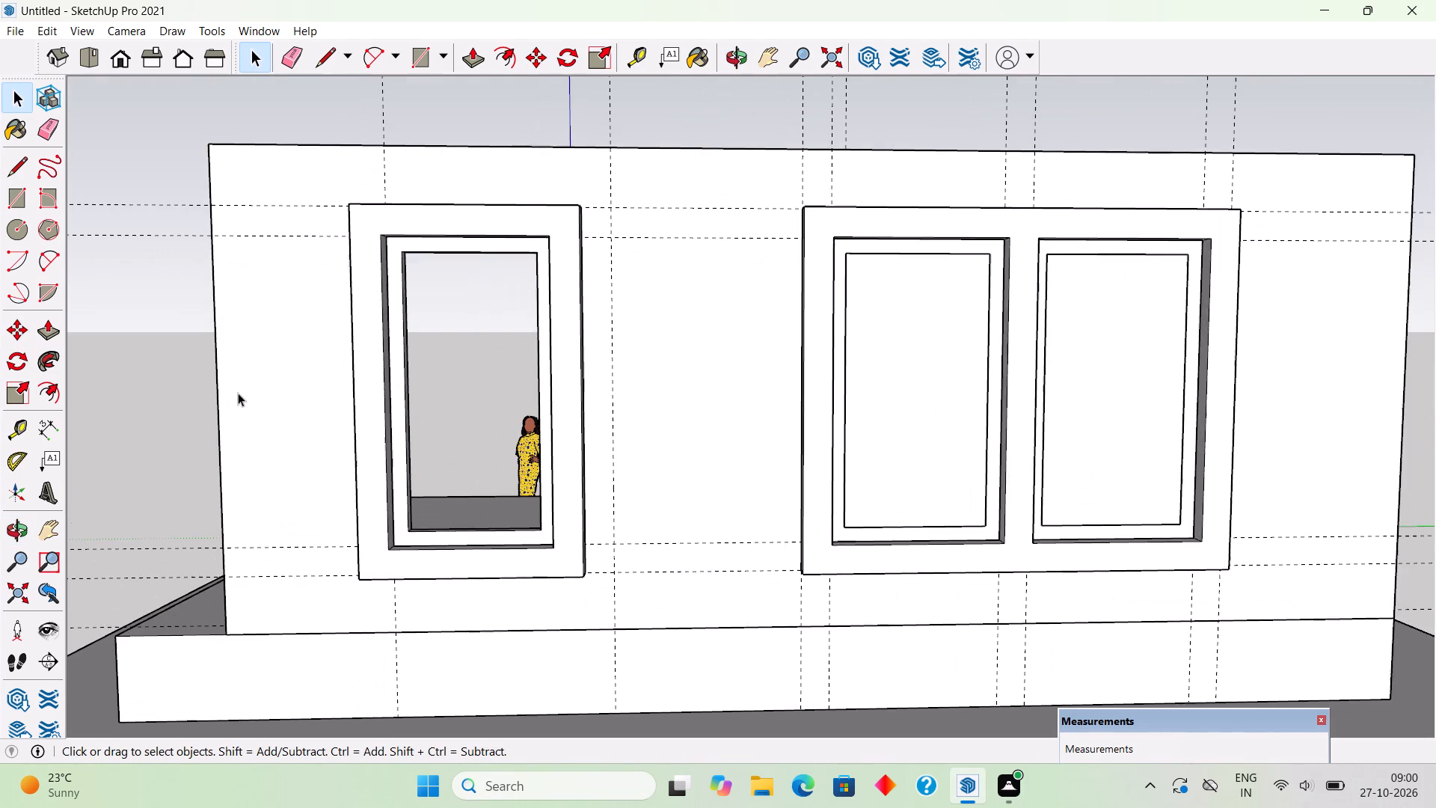
{"action": "scroll", "coordinate": [265, 427], "scroll_direction": "up", "scroll_amount": 1}
{"action": "middle_click_drag", "start_coordinate": [441, 520], "coordinate": [101, 524]}
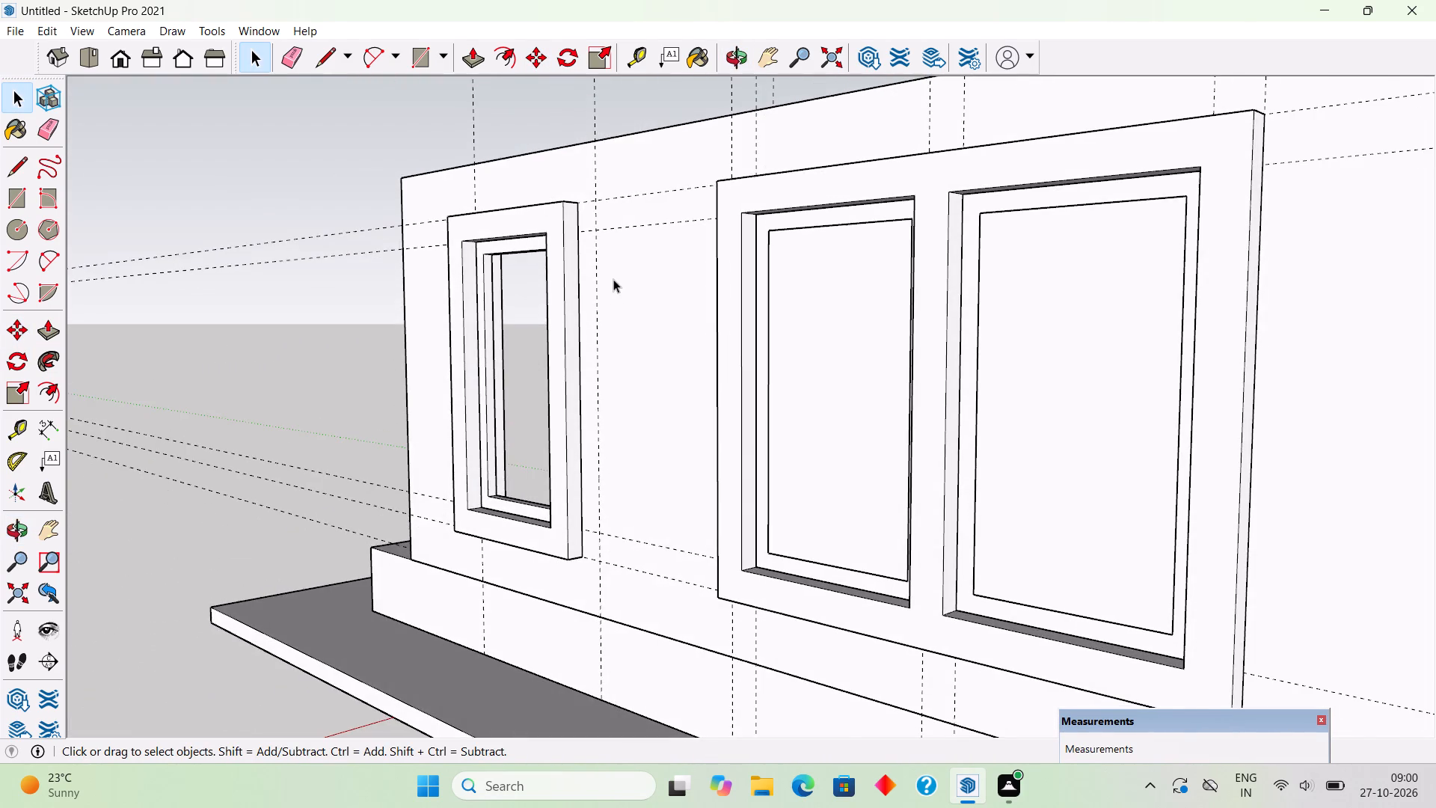
{"action": "scroll", "coordinate": [613, 273], "scroll_direction": "up", "scroll_amount": 6}
{"action": "scroll", "coordinate": [393, 349], "scroll_direction": "up", "scroll_amount": 3}
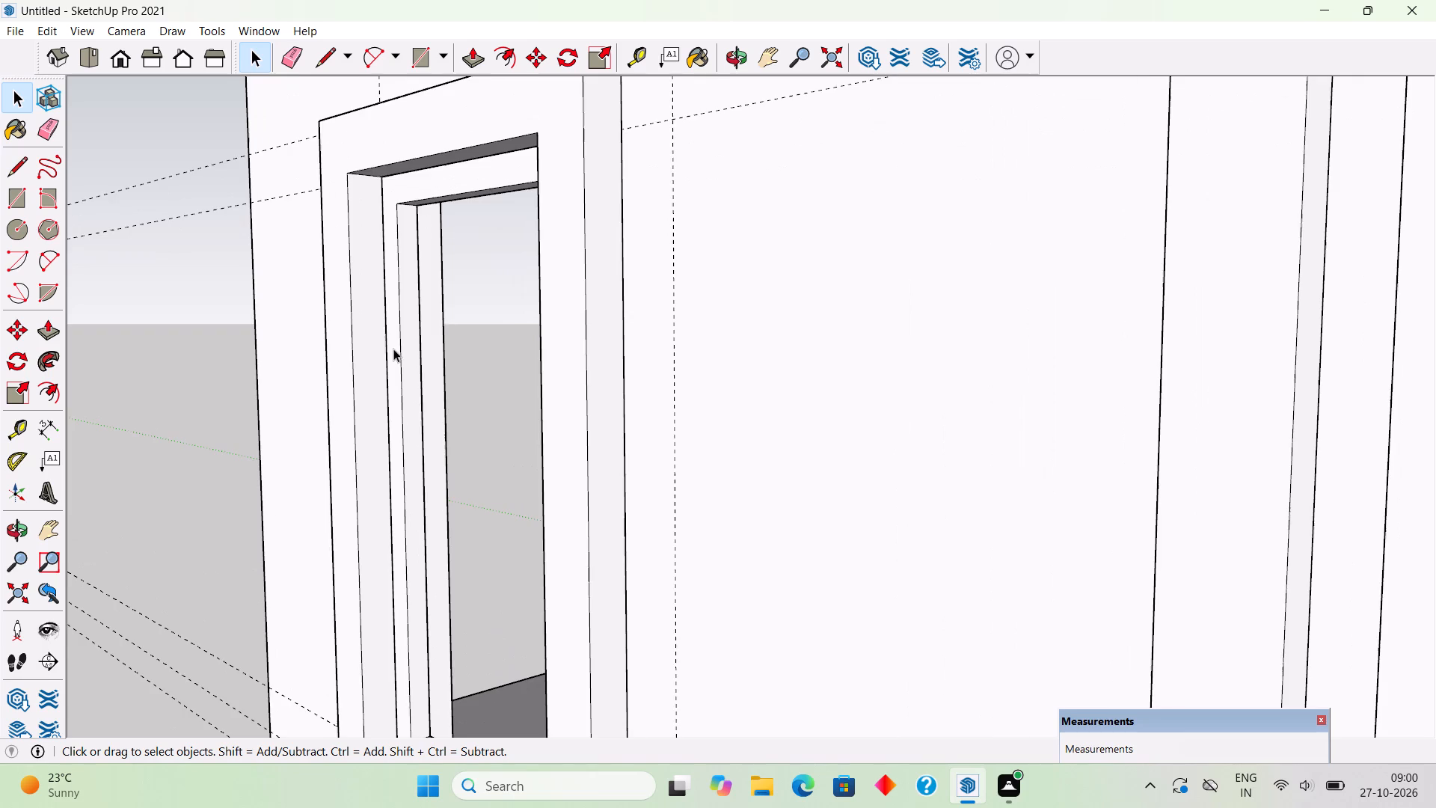
{"action": "scroll", "coordinate": [393, 349], "scroll_direction": "down", "scroll_amount": 2}
{"action": "scroll", "coordinate": [366, 635], "scroll_direction": "up", "scroll_amount": 1}
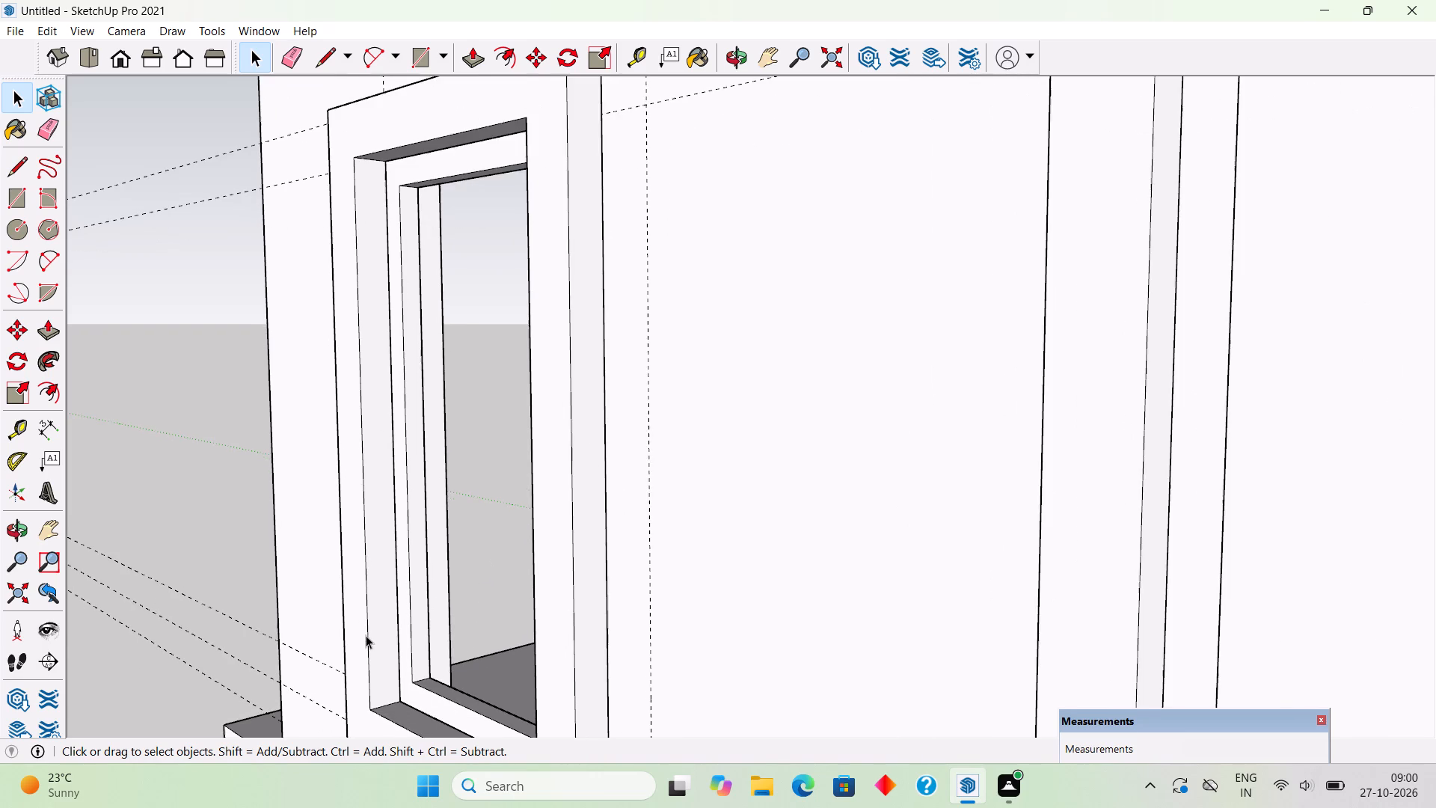
{"action": "scroll", "coordinate": [366, 635], "scroll_direction": "up", "scroll_amount": 2}
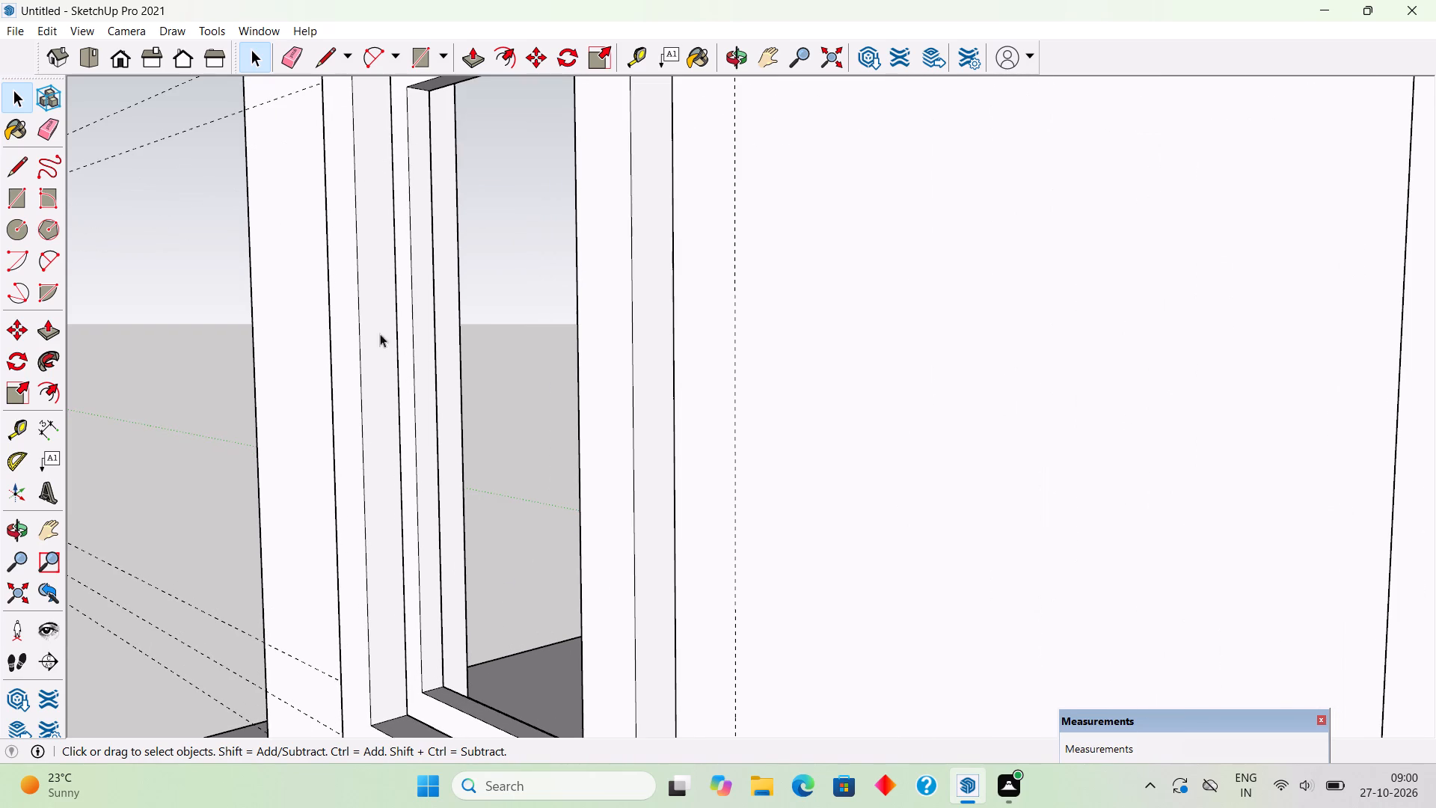
{"action": "key", "text": "t"}
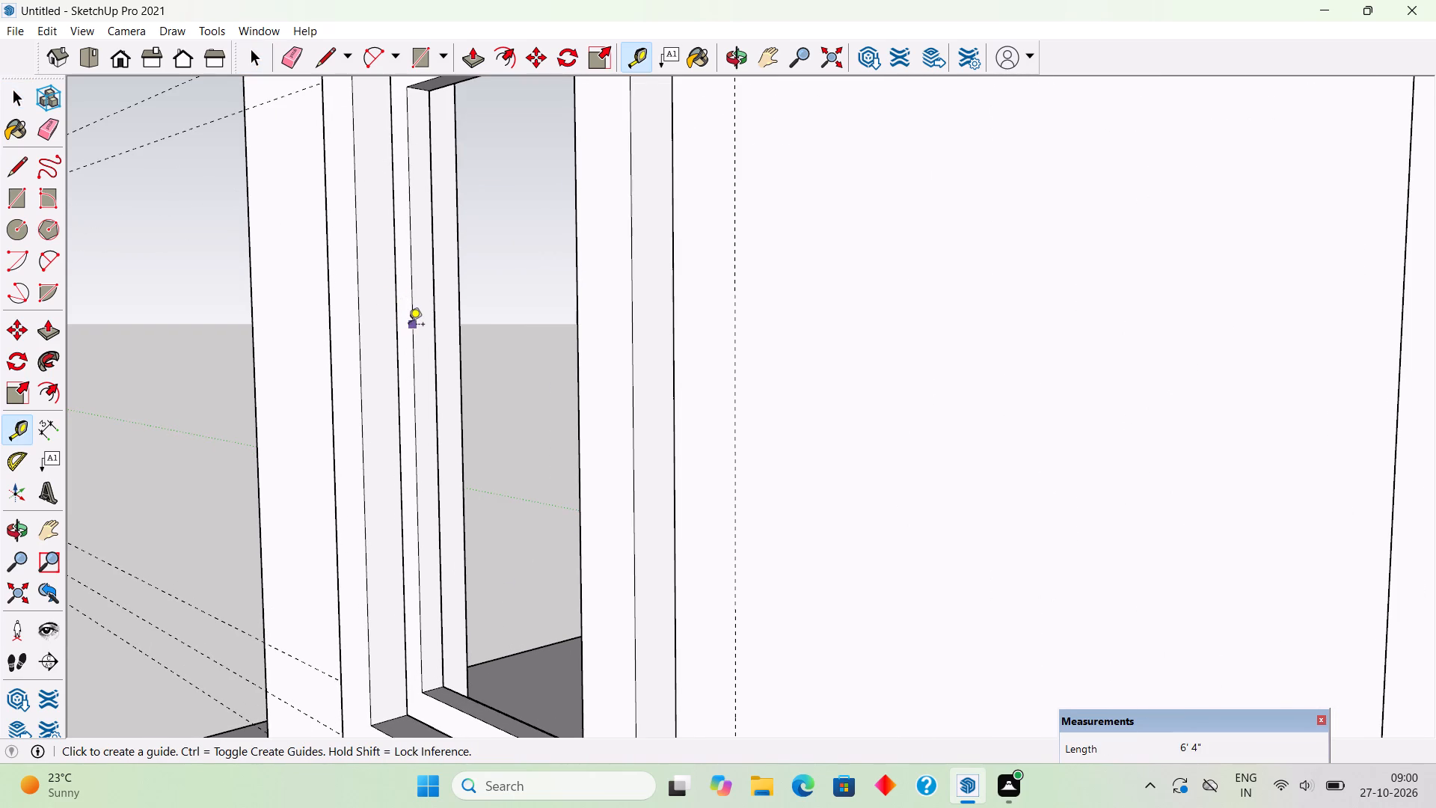
{"action": "left_click", "coordinate": [410, 325]}
{"action": "scroll", "coordinate": [416, 106], "scroll_direction": "up", "scroll_amount": 2}
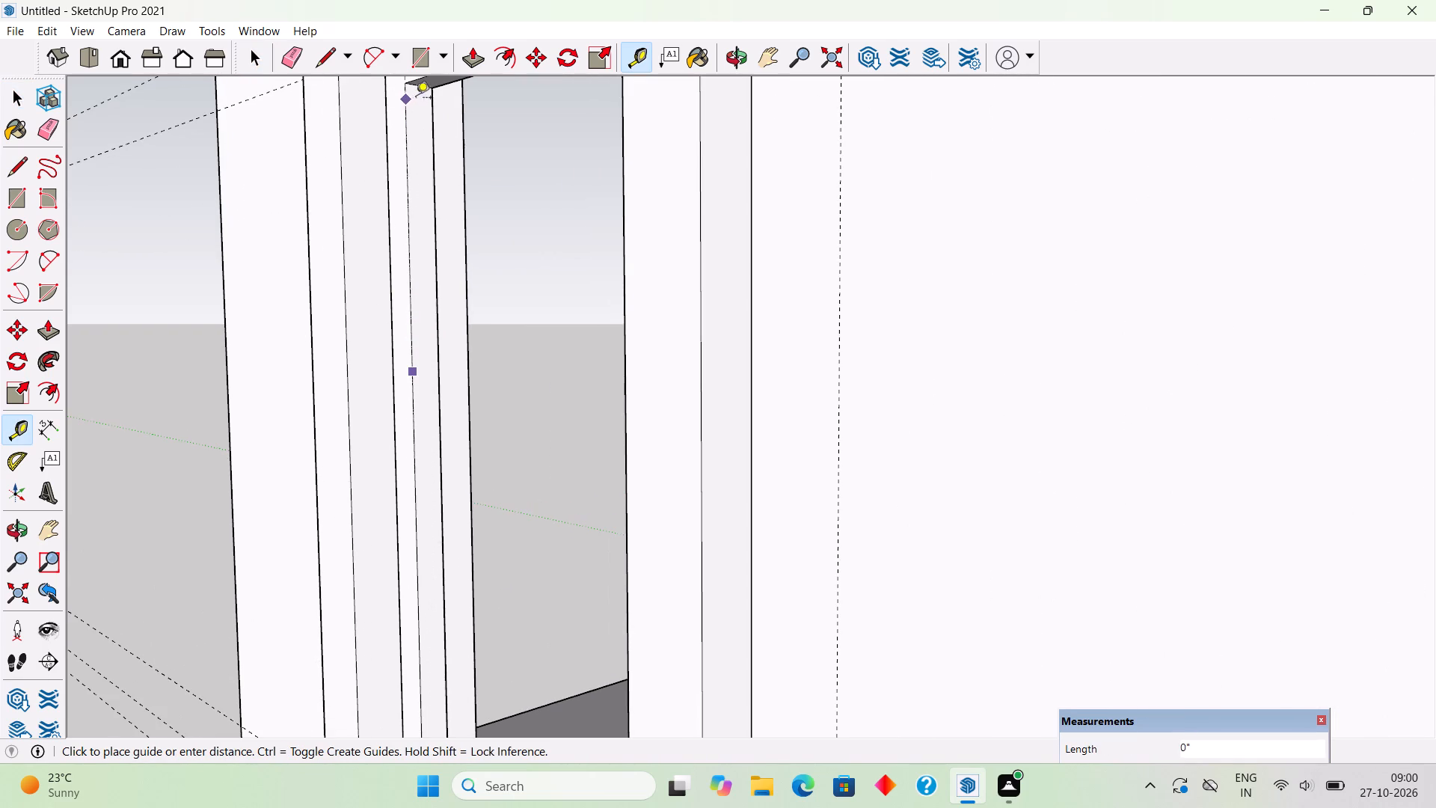
{"action": "left_click", "coordinate": [417, 86]}
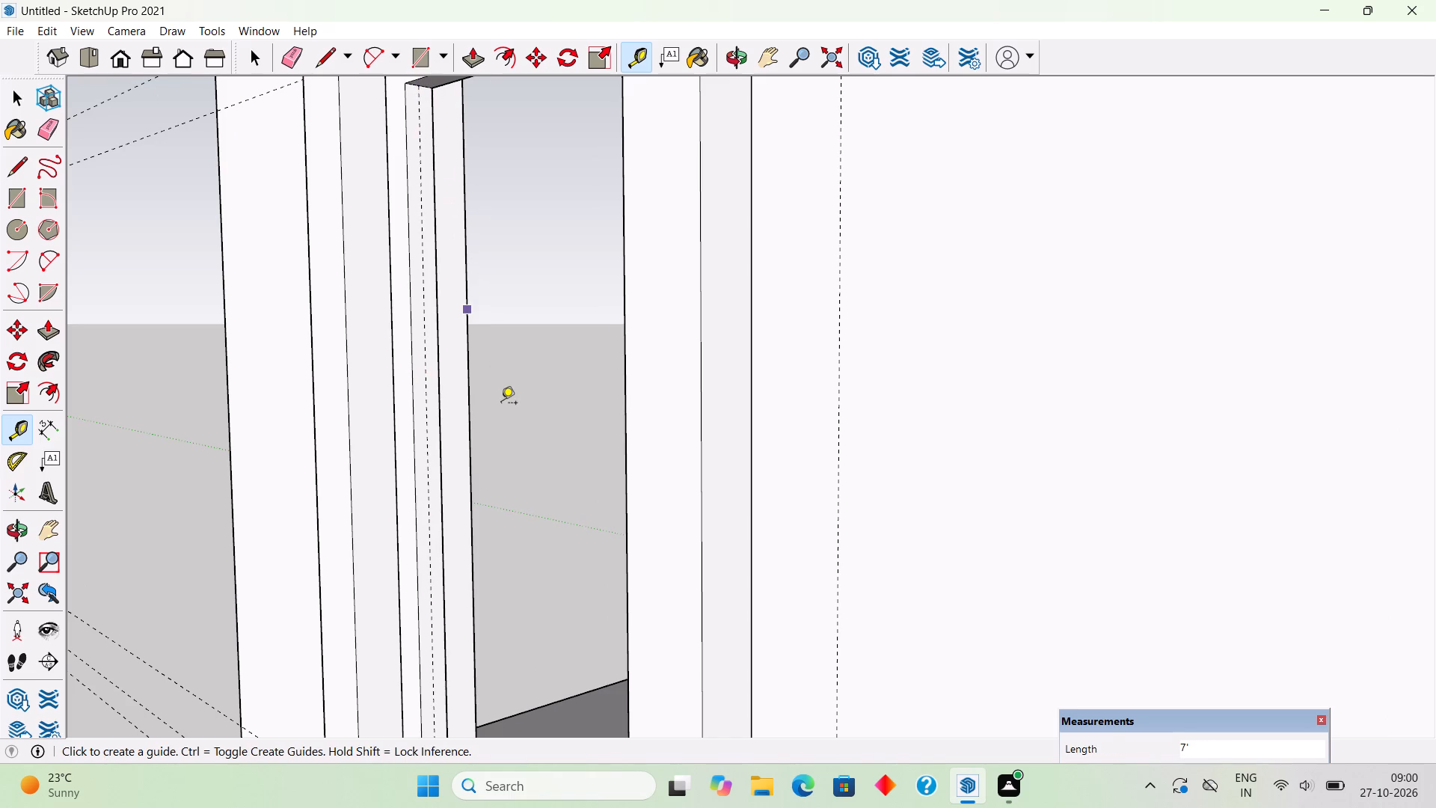
{"action": "key", "text": "space"}
Draw a circle of about 11/16" radius on the guide, near the top of the sash's inner side face.
{"action": "type", "text": "c"}
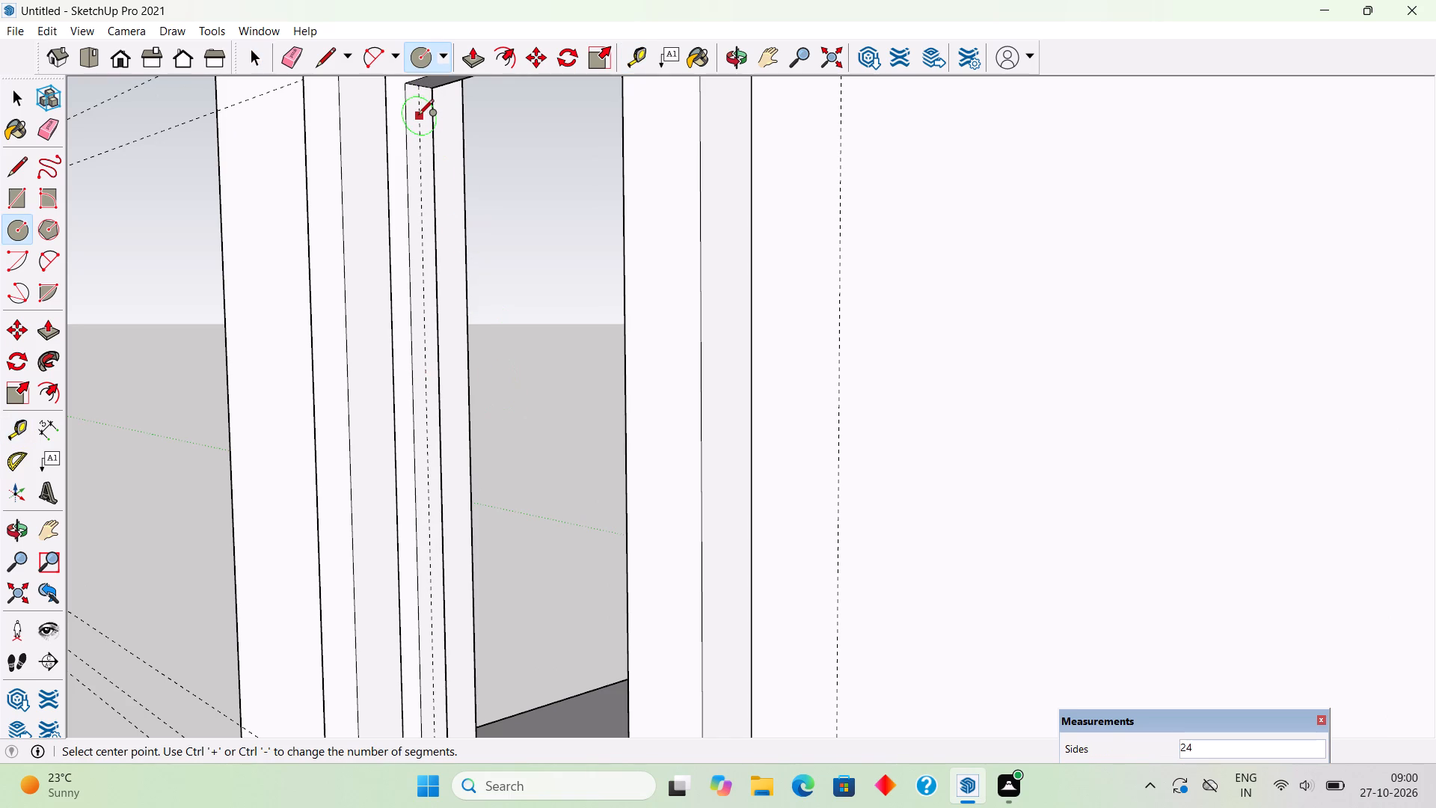
{"action": "scroll", "coordinate": [419, 283], "scroll_direction": "down", "scroll_amount": 4}
{"action": "scroll", "coordinate": [391, 147], "scroll_direction": "up", "scroll_amount": 7}
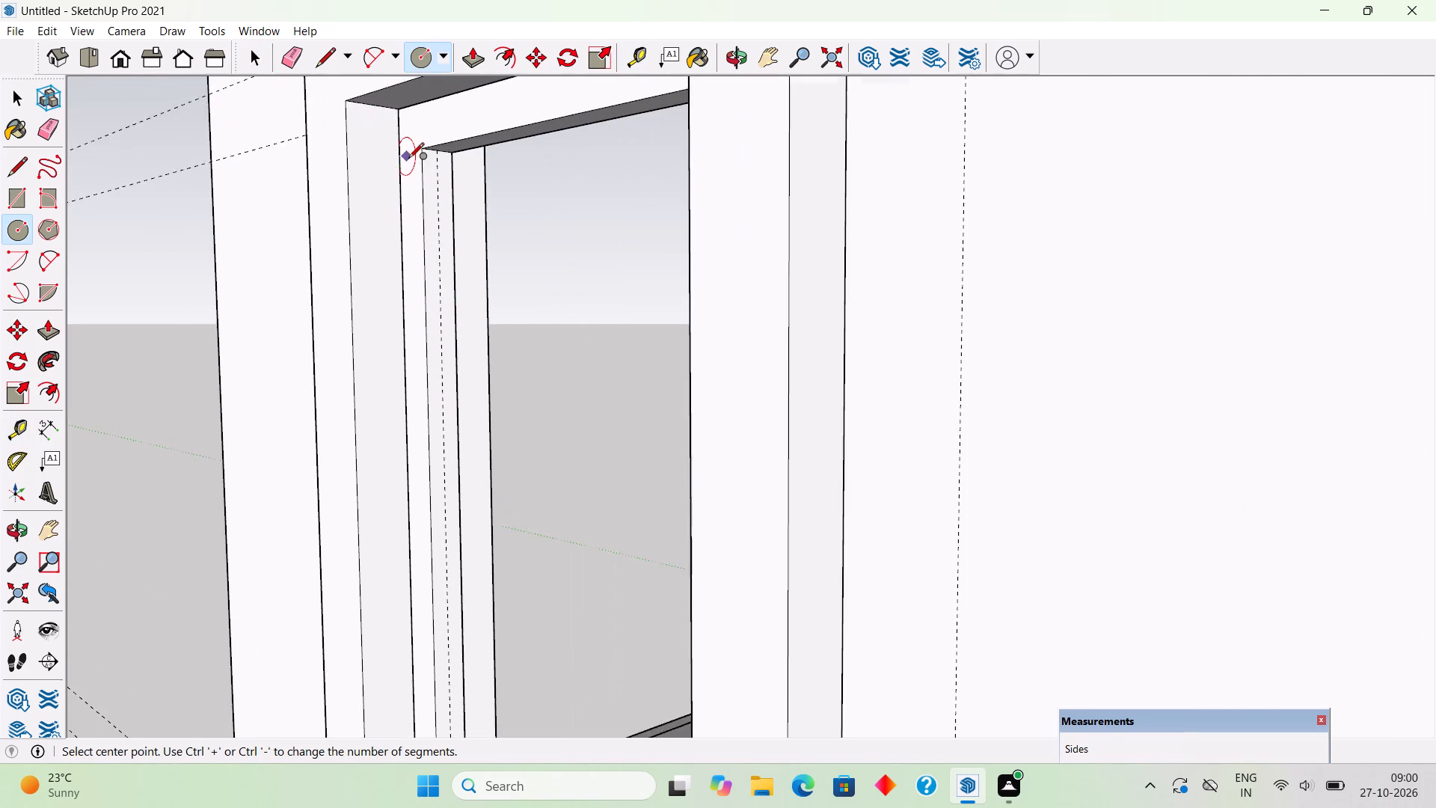
{"action": "scroll", "coordinate": [408, 159], "scroll_direction": "up", "scroll_amount": 2}
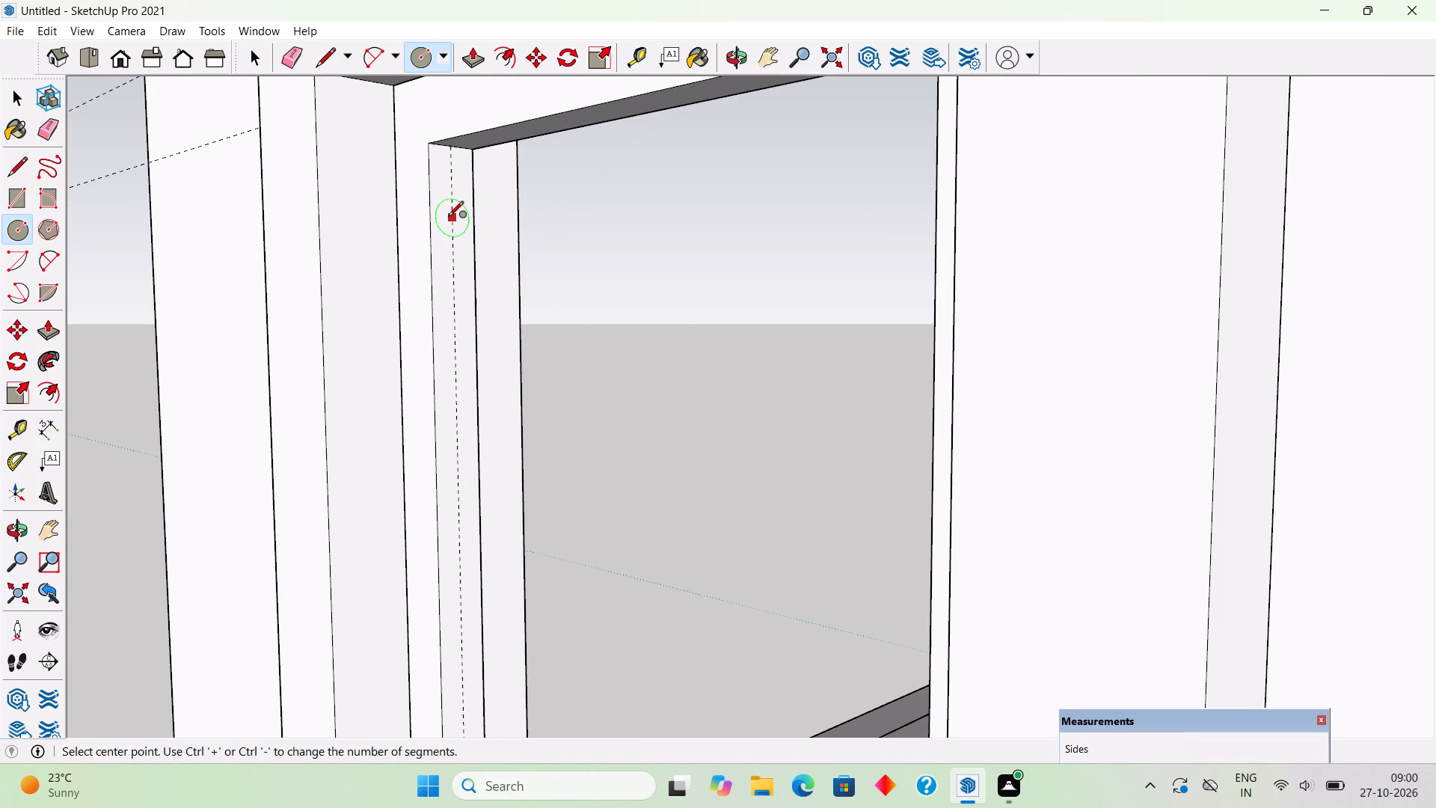
{"action": "left_click", "coordinate": [449, 217]}
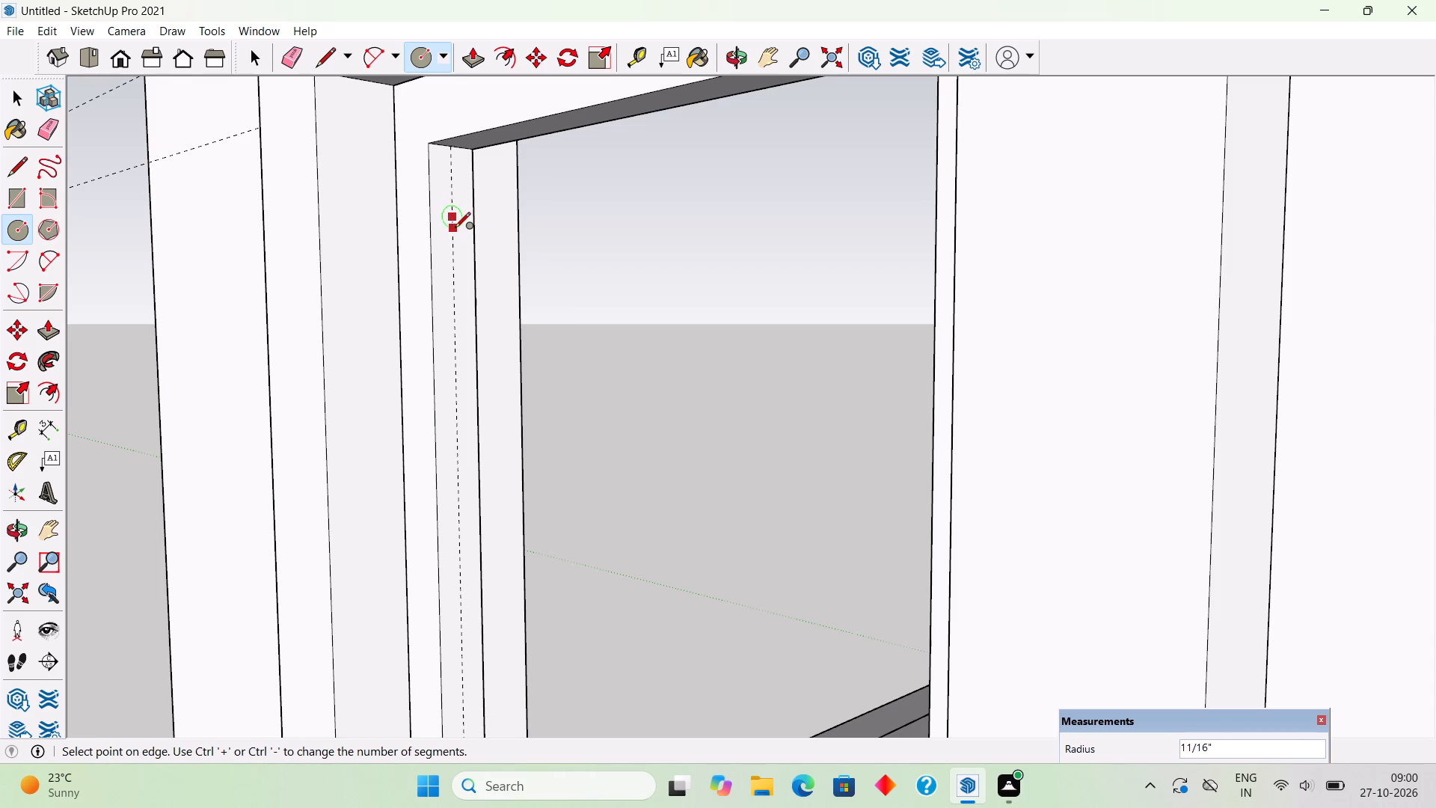
{"action": "left_click", "coordinate": [455, 229]}
Extrude the circle about 2' 11 7/8" across the single window to the sash's opposite side as a rod.
{"action": "key", "text": "p"}
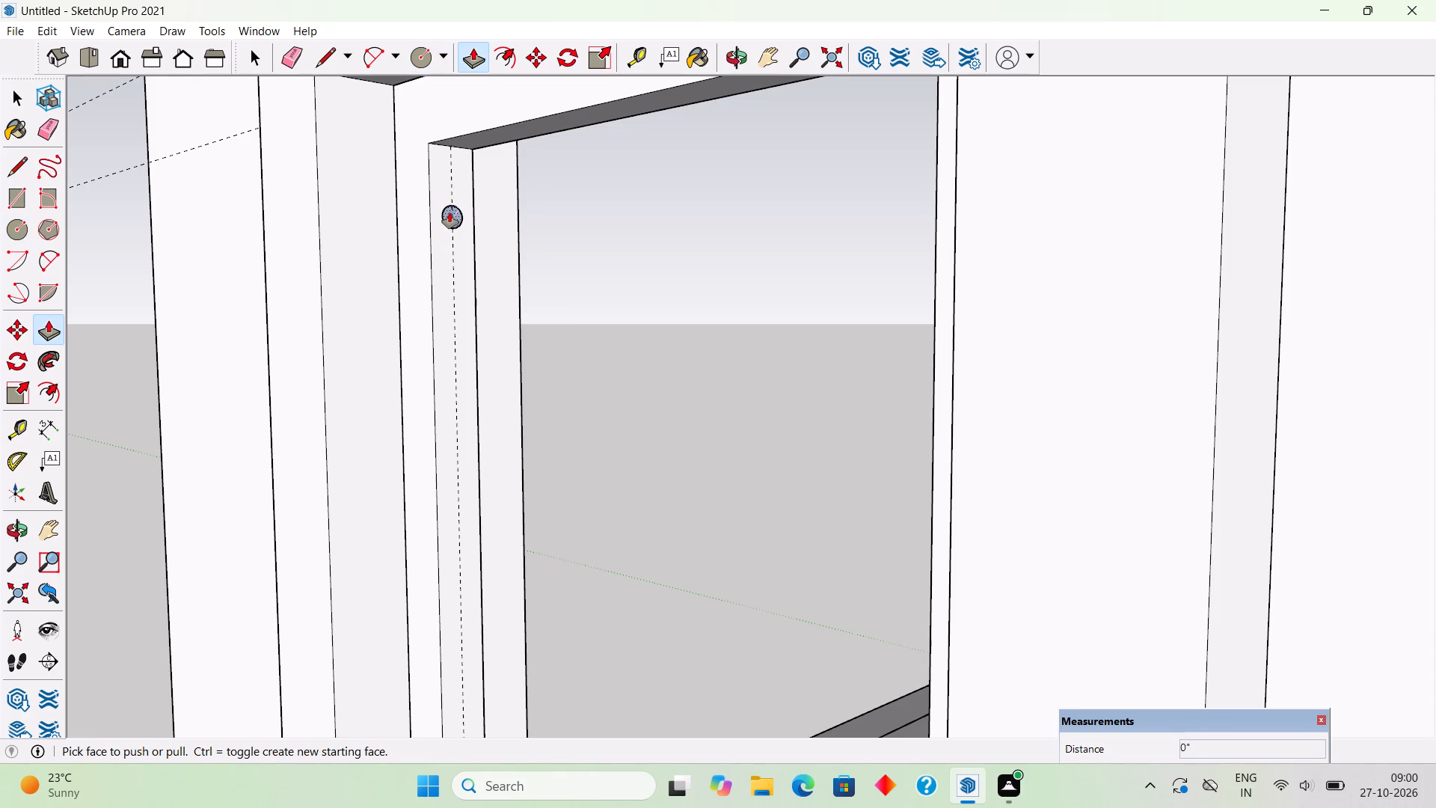
{"action": "left_click", "coordinate": [449, 212]}
{"action": "scroll", "coordinate": [672, 210], "scroll_direction": "down", "scroll_amount": 5}
{"action": "middle_click_drag", "start_coordinate": [672, 210], "coordinate": [987, 218]}
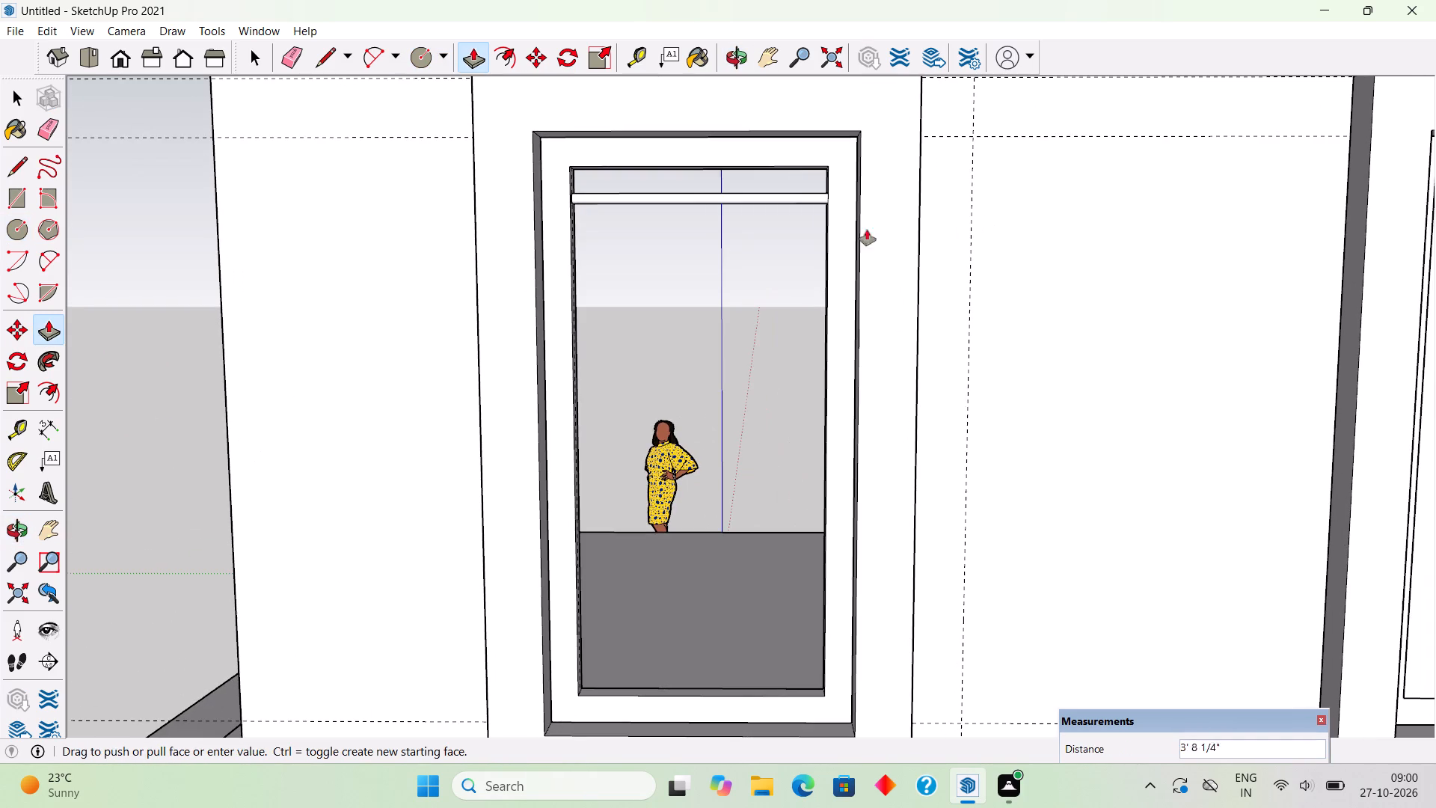
{"action": "left_click", "coordinate": [826, 202]}
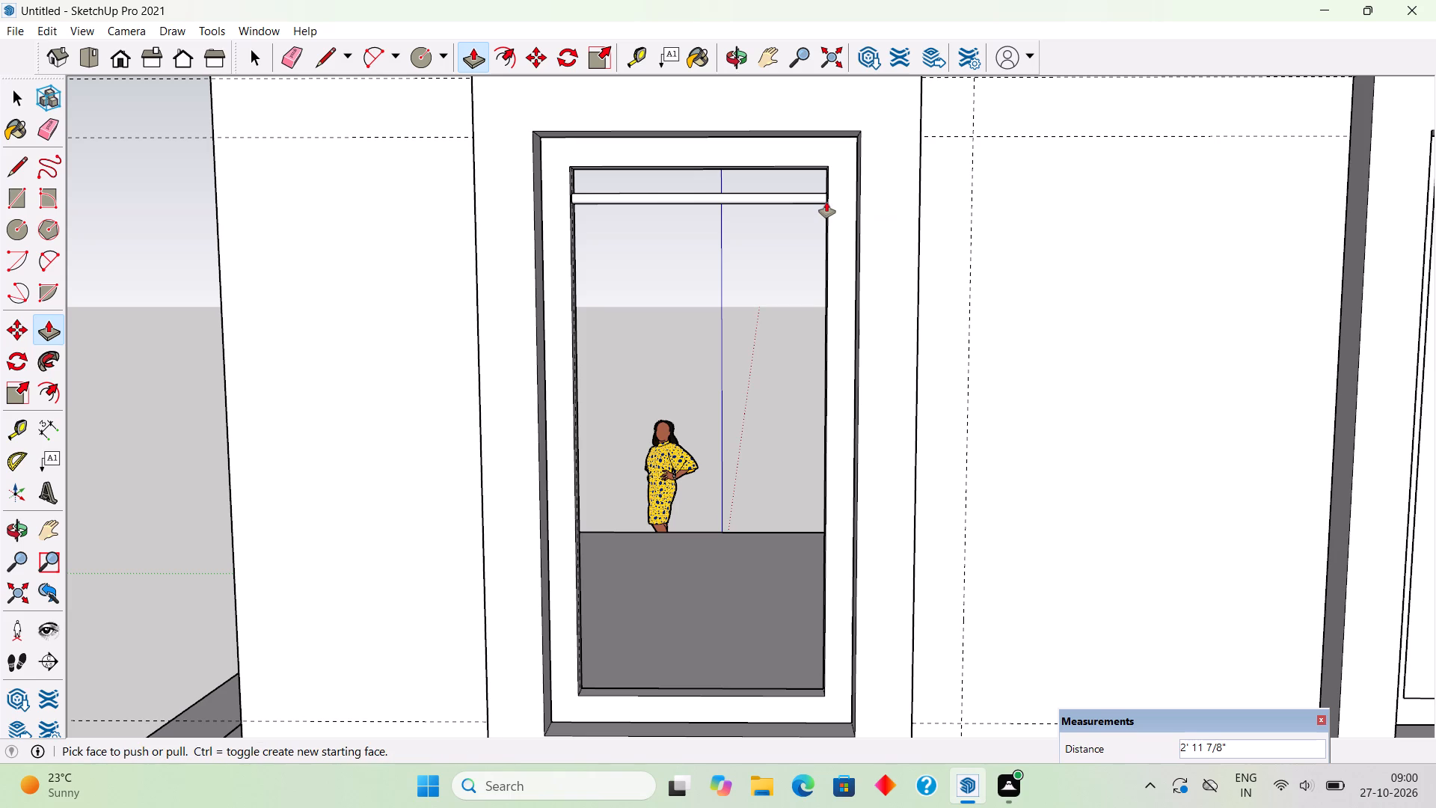
{"action": "key", "text": "space"}
Make the rod near the top of the single window's sash a group.
{"action": "double_click", "coordinate": [761, 203]}
{"action": "left_click", "coordinate": [761, 203]}
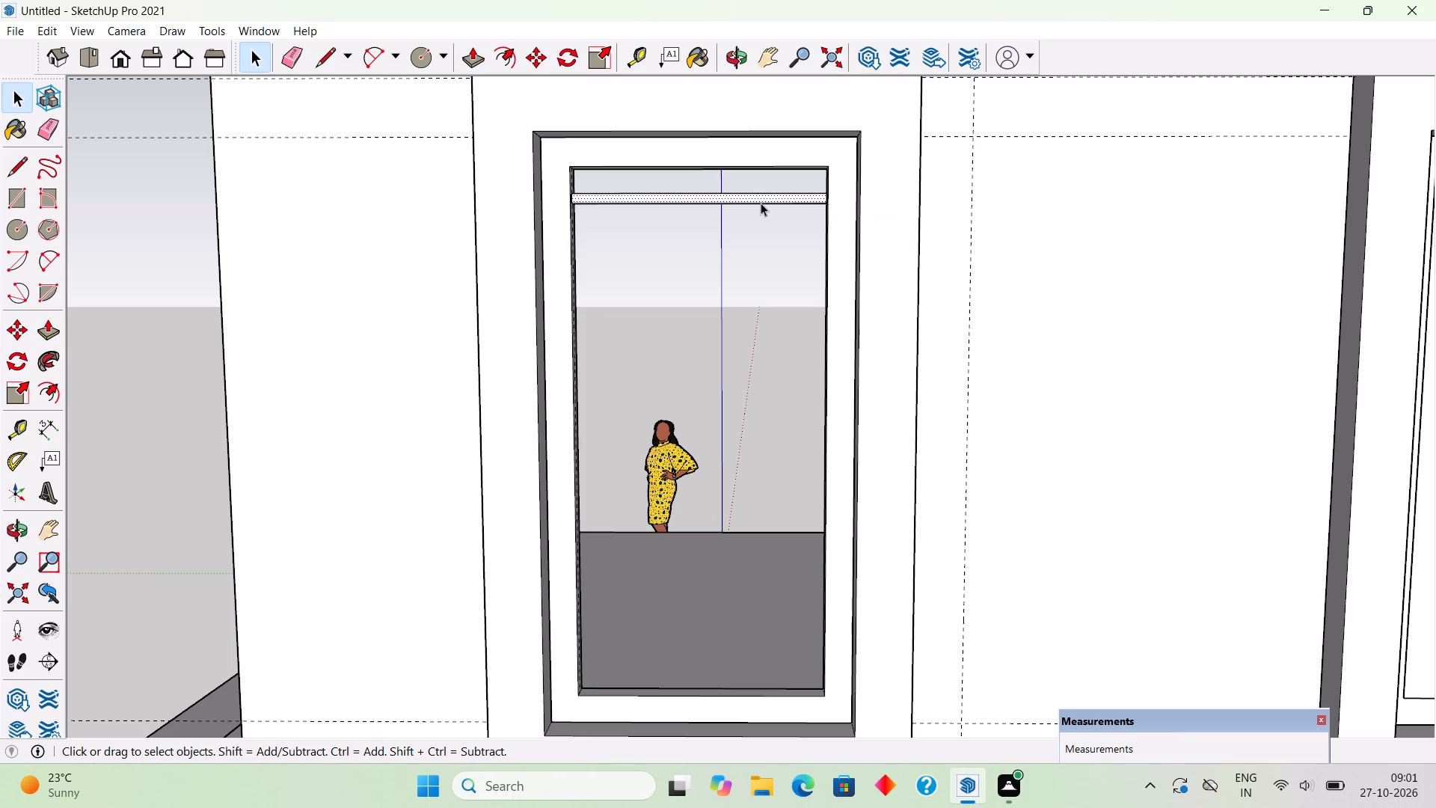
{"action": "left_click", "coordinate": [761, 203]}
{"action": "triple_click", "coordinate": [764, 201]}
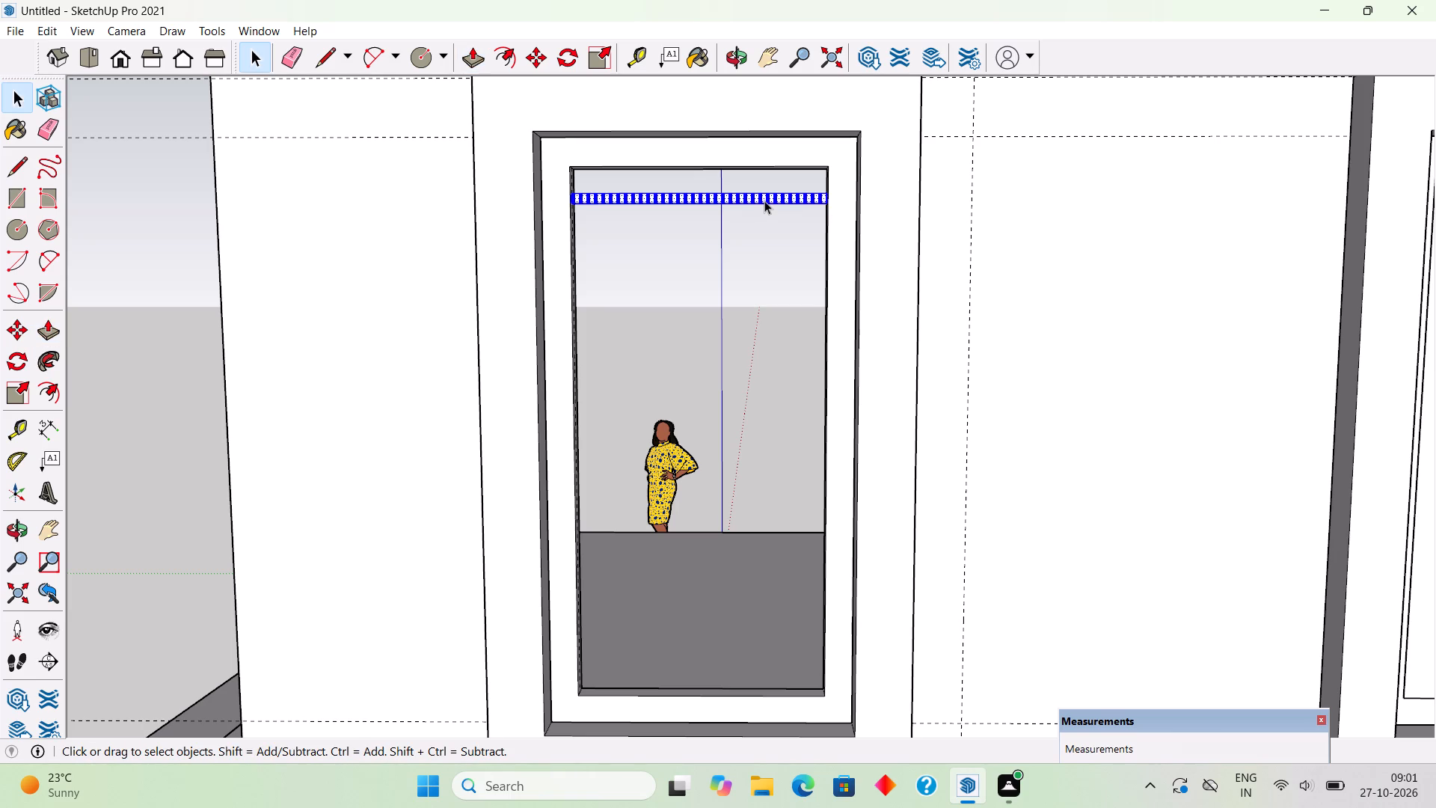
{"action": "right_click", "coordinate": [764, 201]}
{"action": "left_click", "coordinate": [800, 365]}
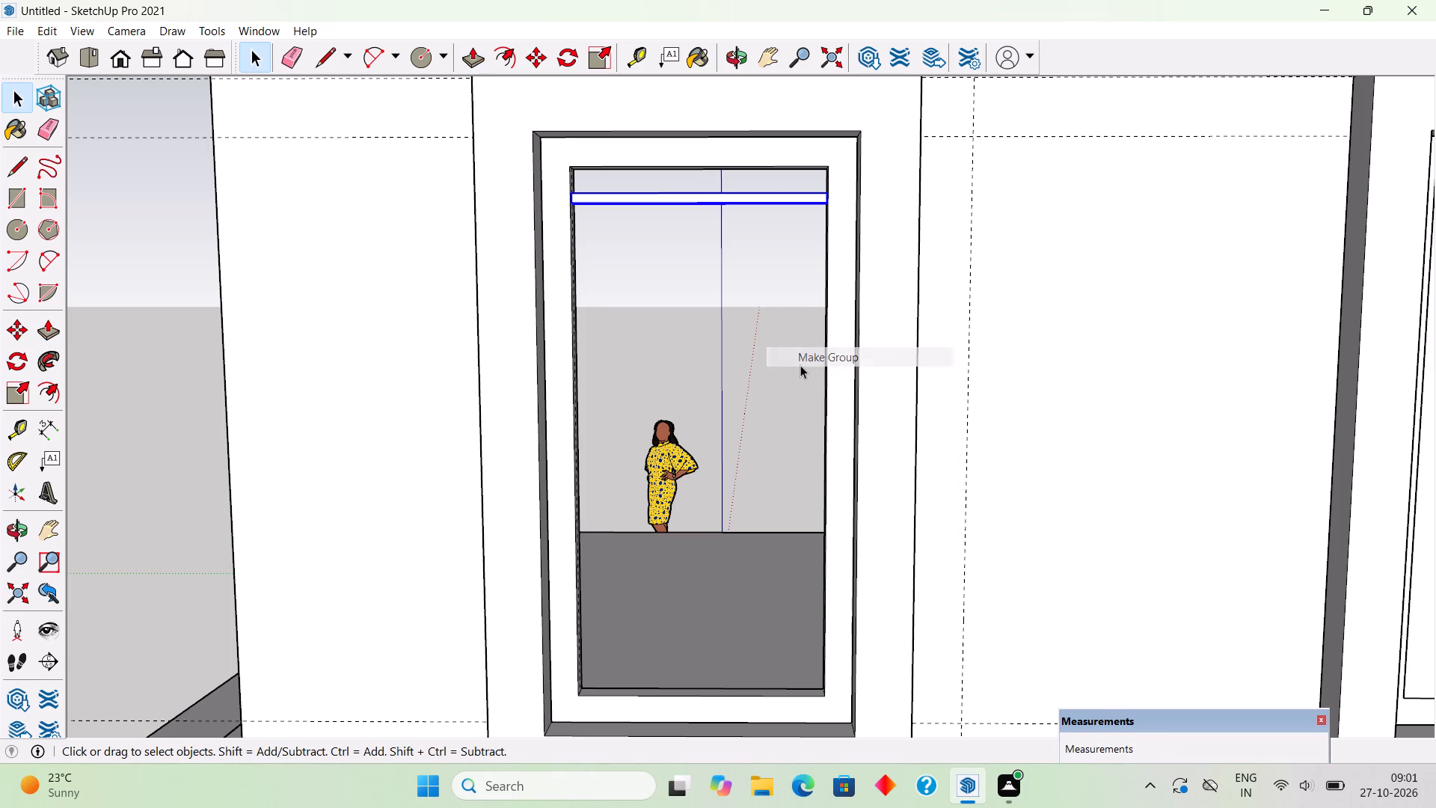
Copy the rod group 7" straight down and repeat the copy x9 down the single window.
{"action": "key", "text": "m"}
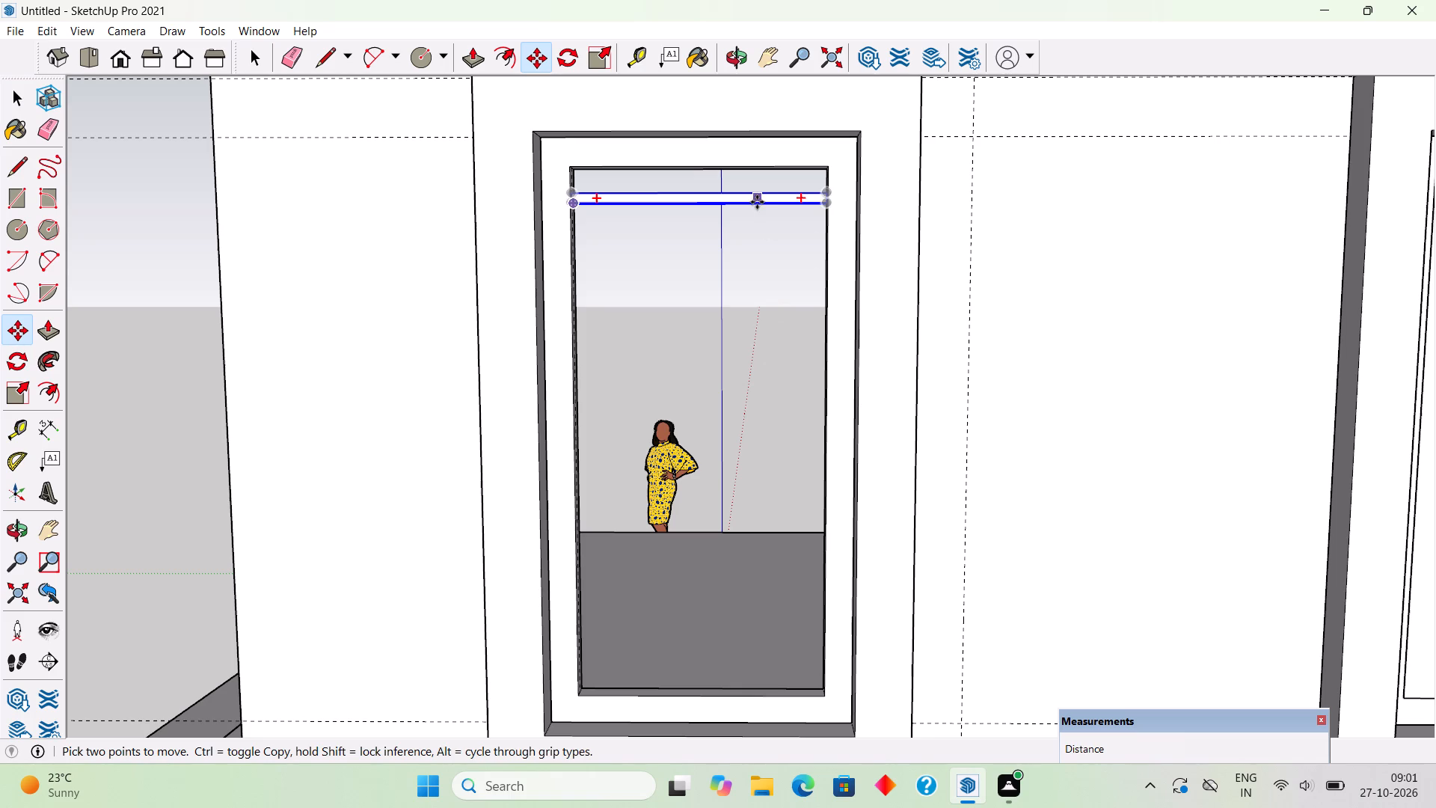
{"action": "left_click", "coordinate": [757, 202]}
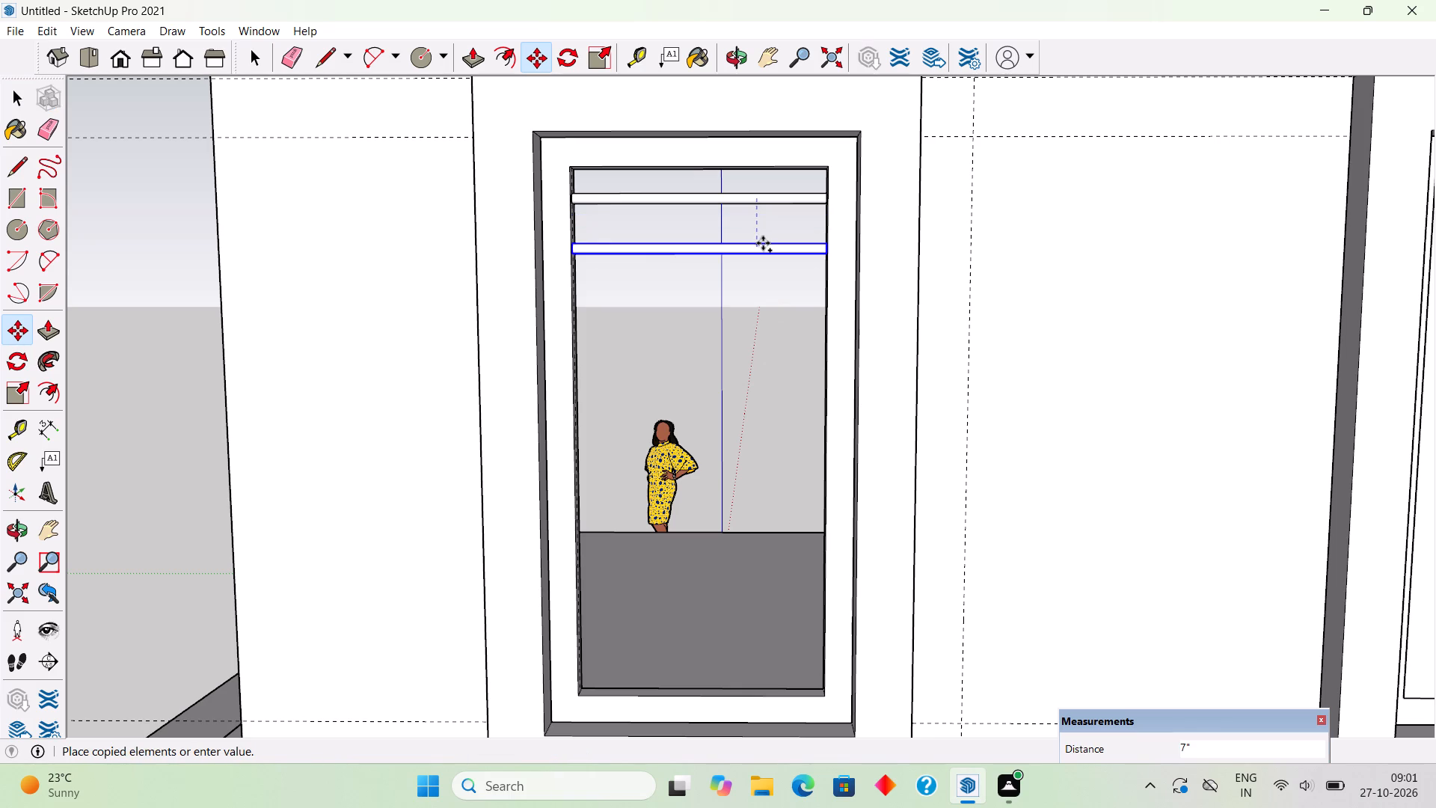
{"action": "type", "text": "7\""}
{"action": "key", "text": "Return"}
{"action": "key", "text": "x"}
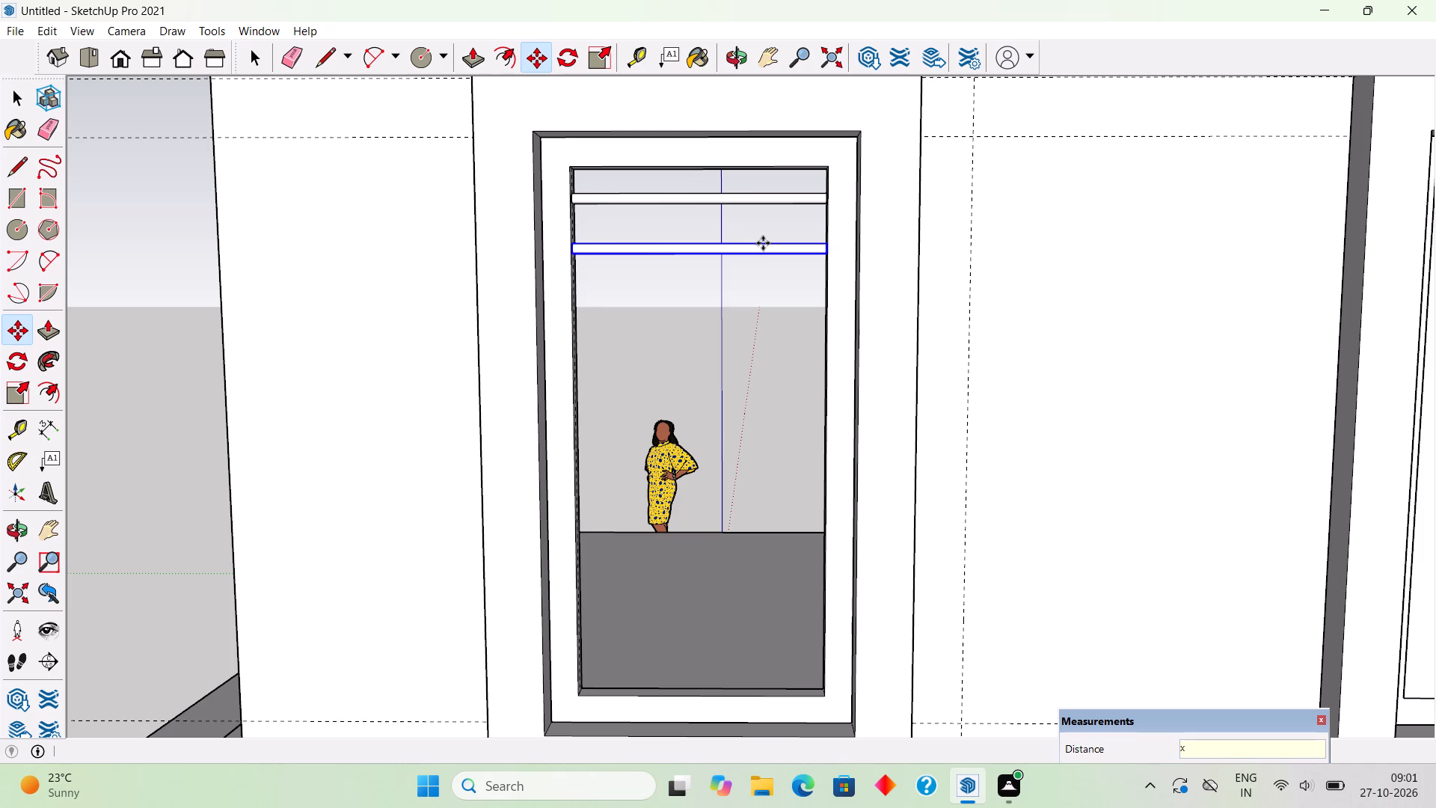
{"action": "key", "text": "9"}
{"action": "key", "text": "Return"}
{"action": "key", "text": "space"}
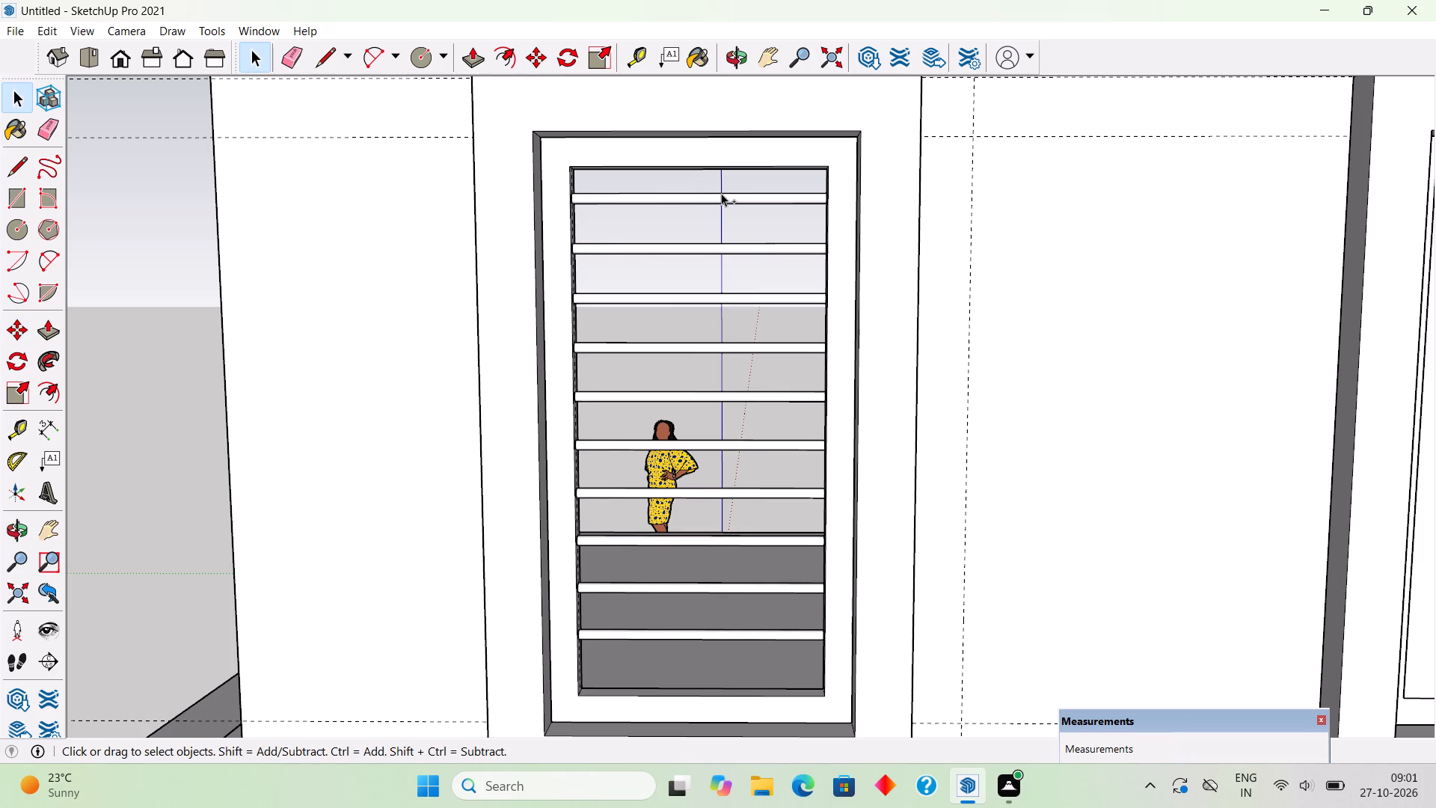
Move all ten of the single window's rods down together by about 2 1/16".
{"action": "left_click", "coordinate": [721, 193], "text": "ctrl"}
{"action": "left_click", "coordinate": [740, 251], "text": "ctrl"}
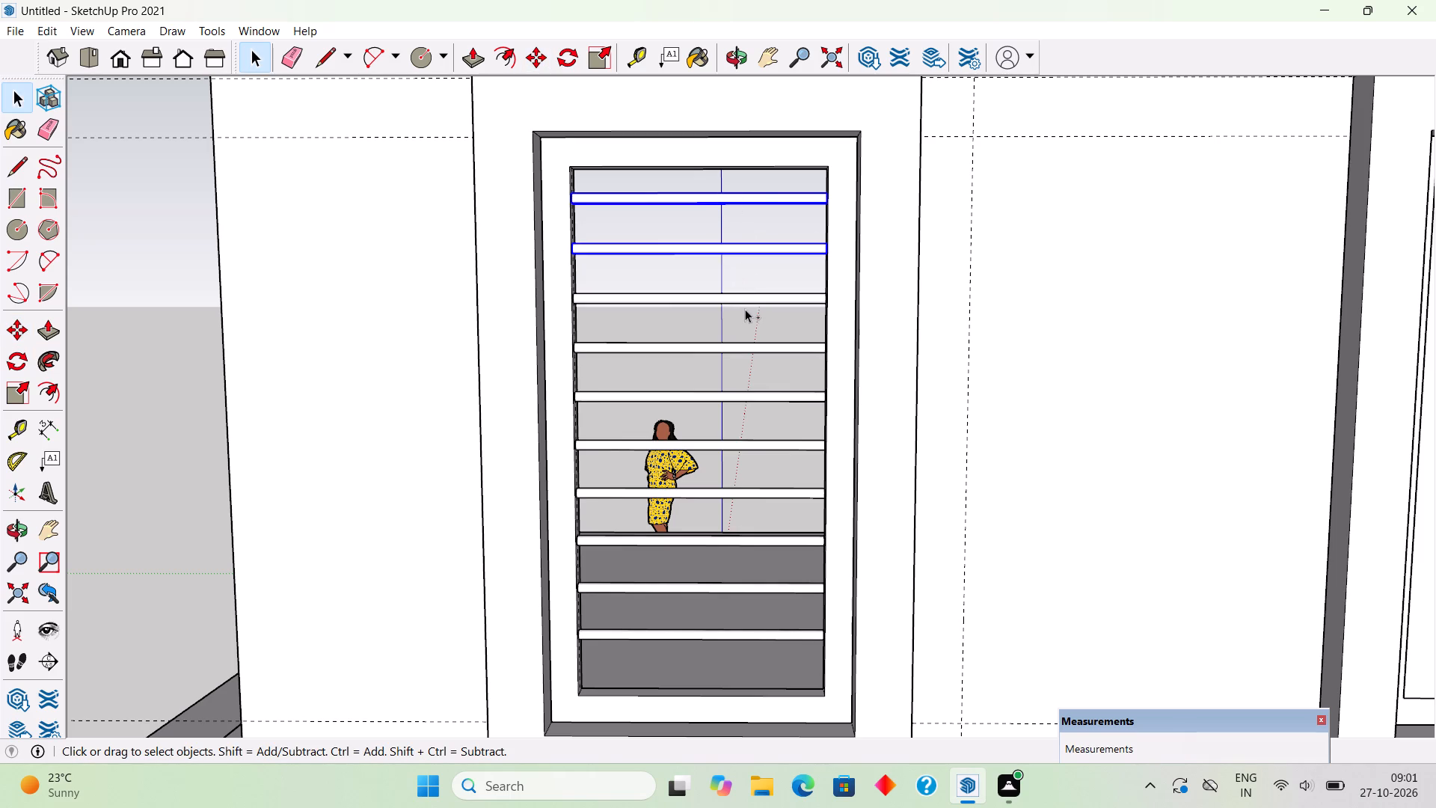
{"action": "left_click", "coordinate": [745, 302], "text": "ctrl"}
{"action": "left_click", "coordinate": [748, 347], "text": "ctrl"}
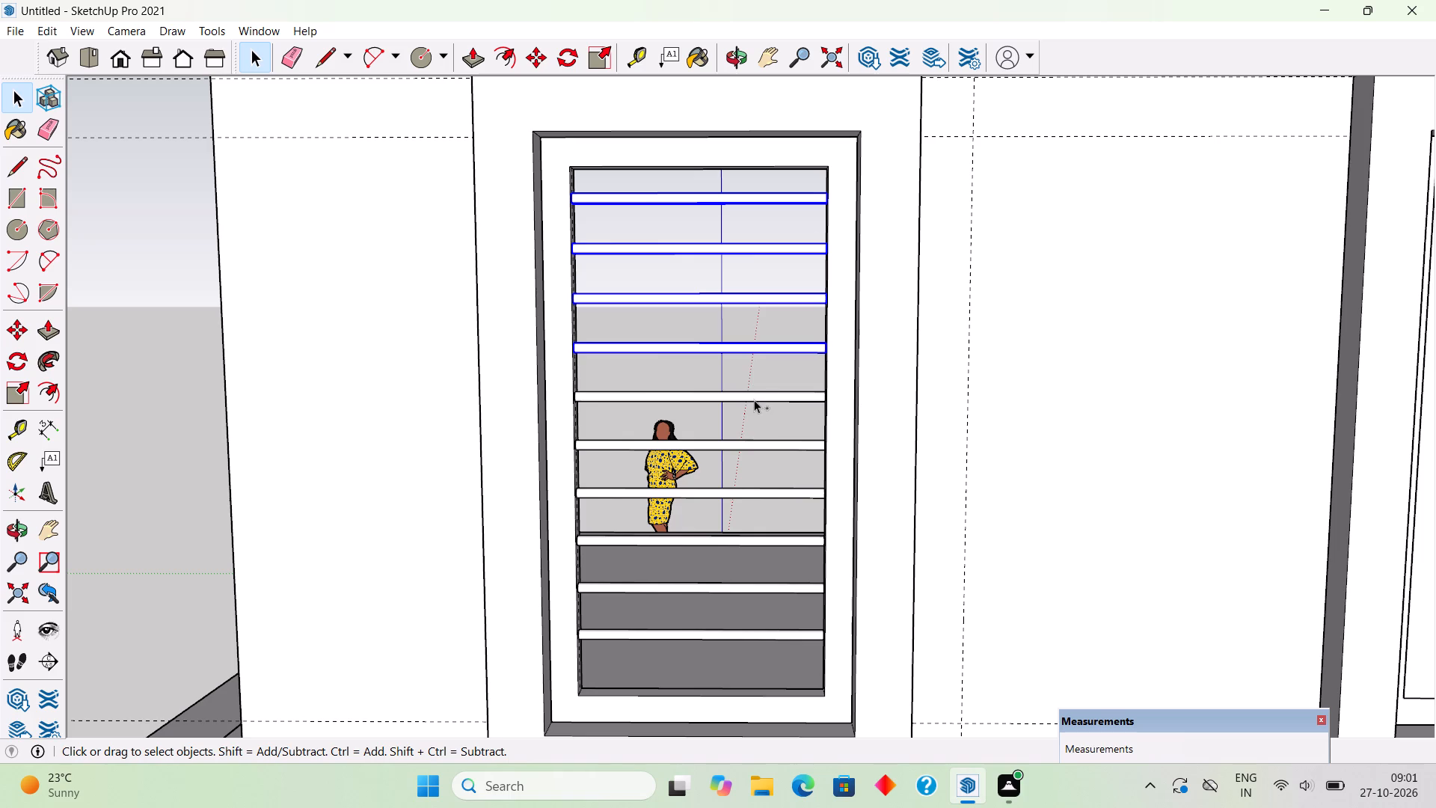
{"action": "left_click", "coordinate": [755, 401], "text": "ctrl"}
{"action": "left_click", "coordinate": [755, 448], "text": "ctrl"}
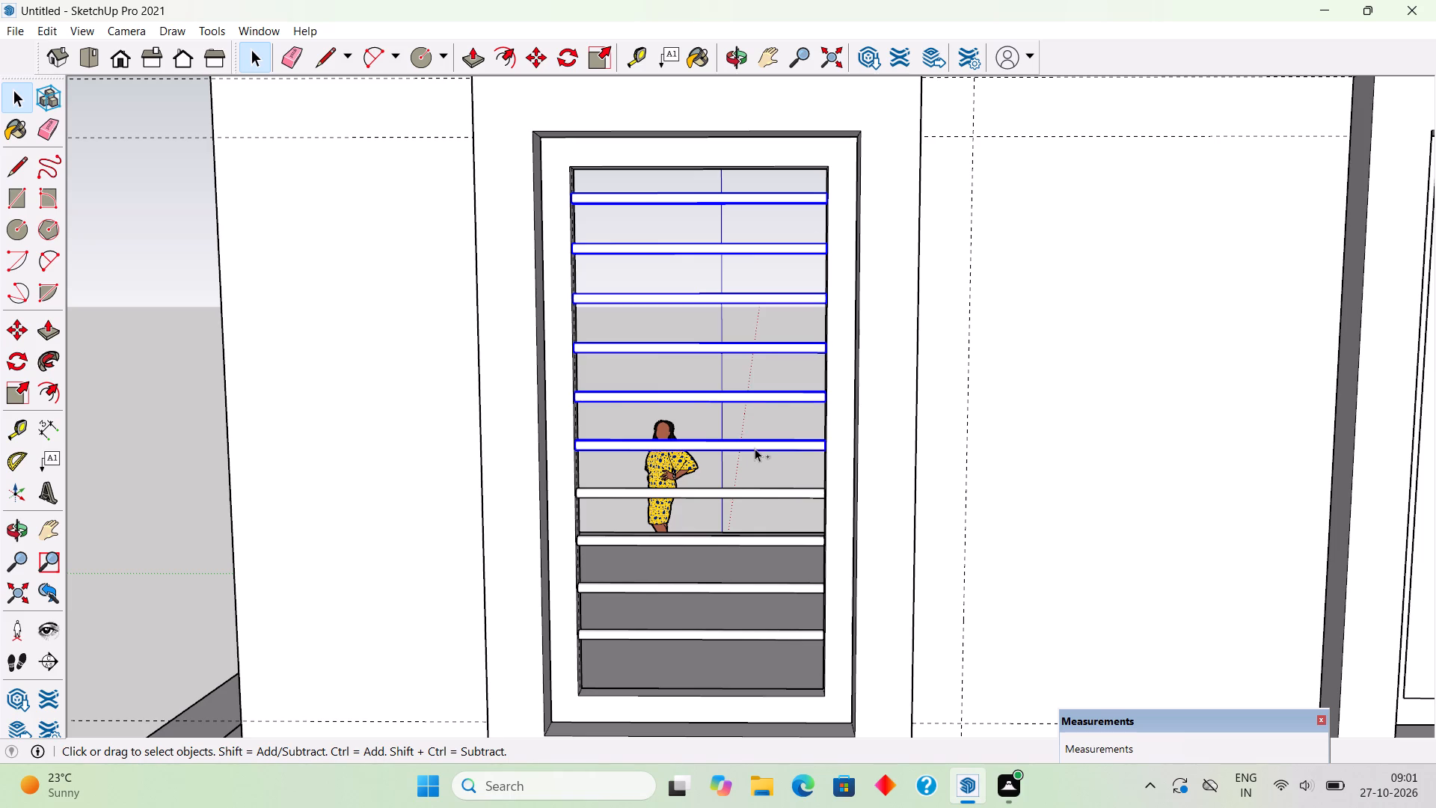
{"action": "left_click", "coordinate": [755, 493], "text": "ctrl"}
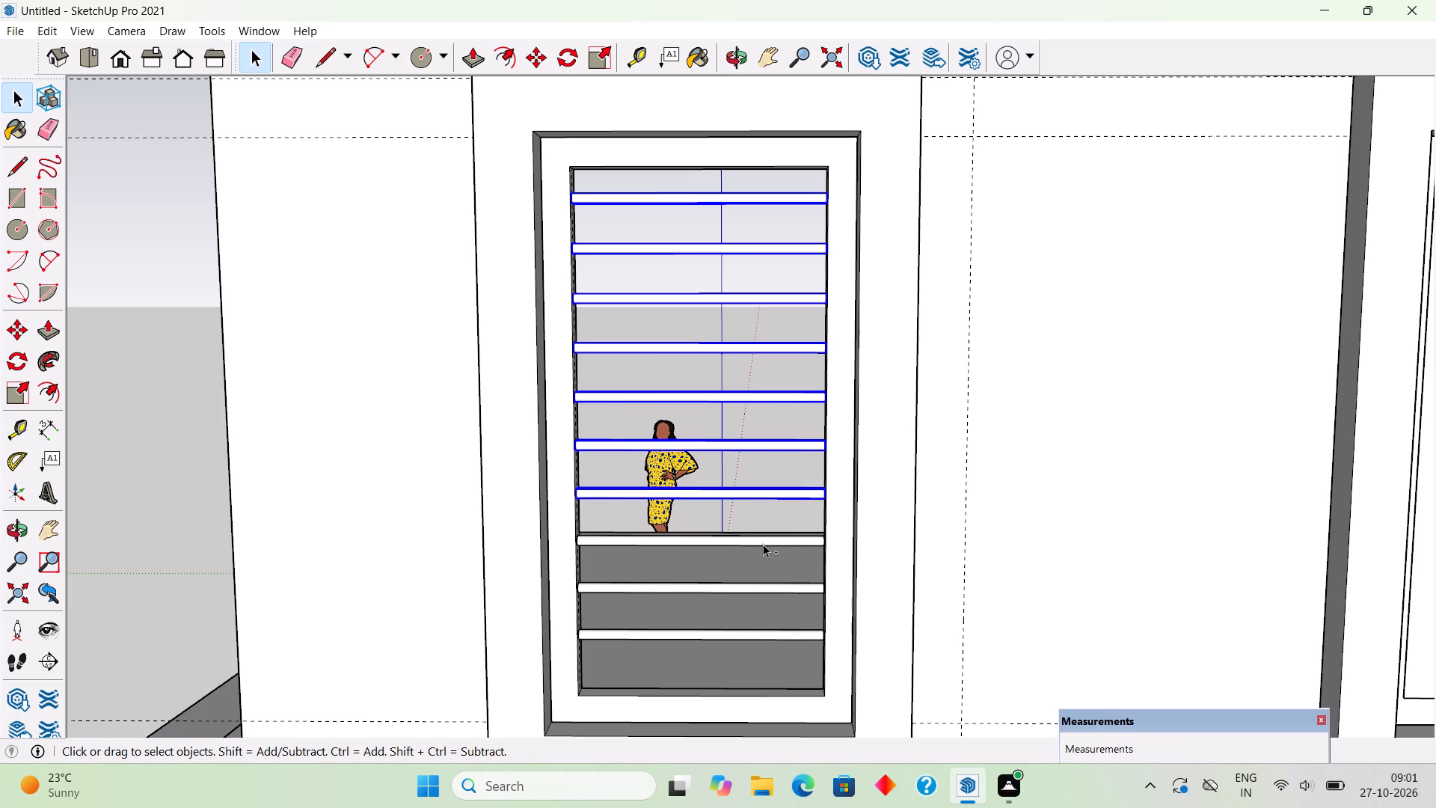
{"action": "left_click", "coordinate": [763, 544], "text": "ctrl"}
{"action": "left_click", "coordinate": [763, 589], "text": "ctrl"}
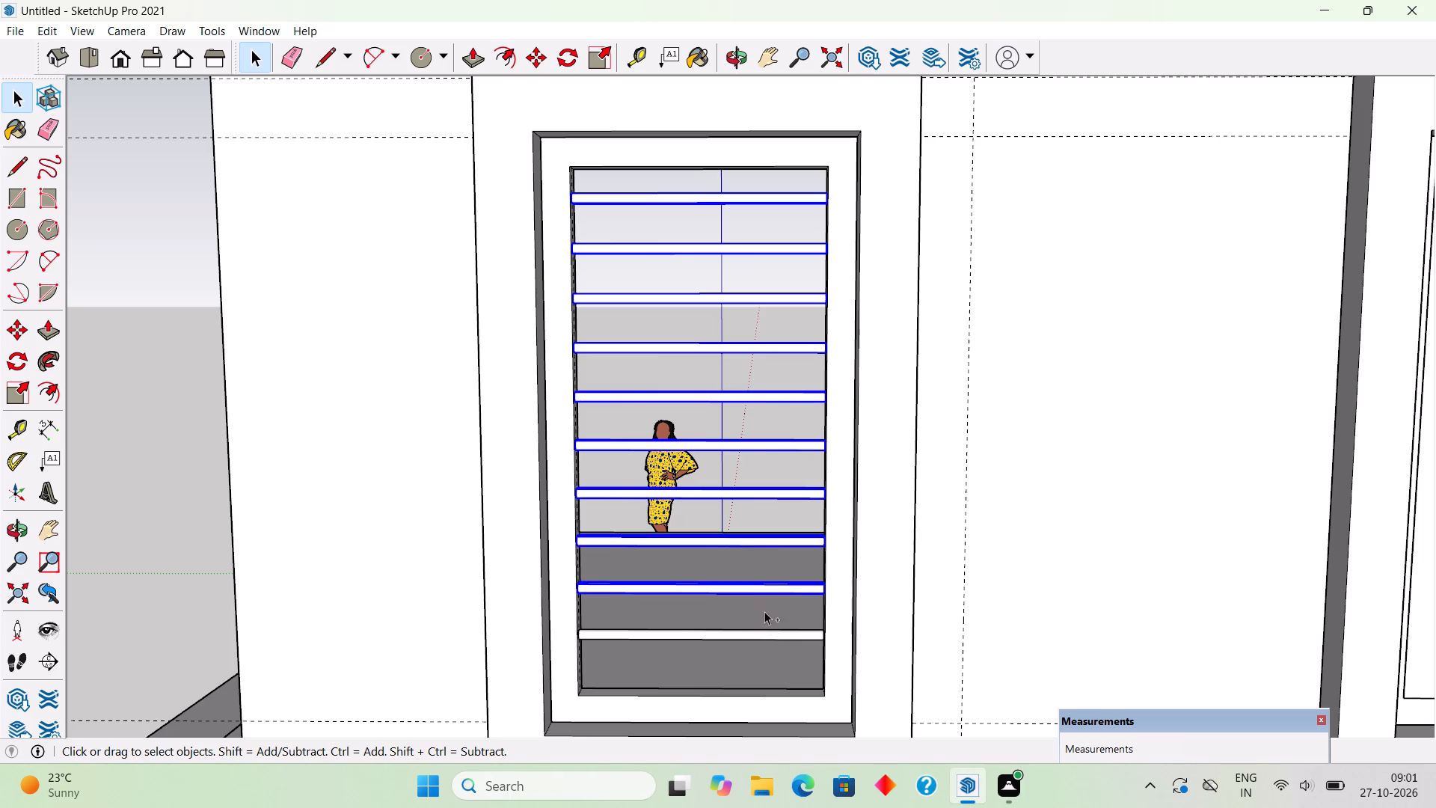
{"action": "left_click", "coordinate": [768, 634], "text": "ctrl"}
{"action": "key", "text": "m"}
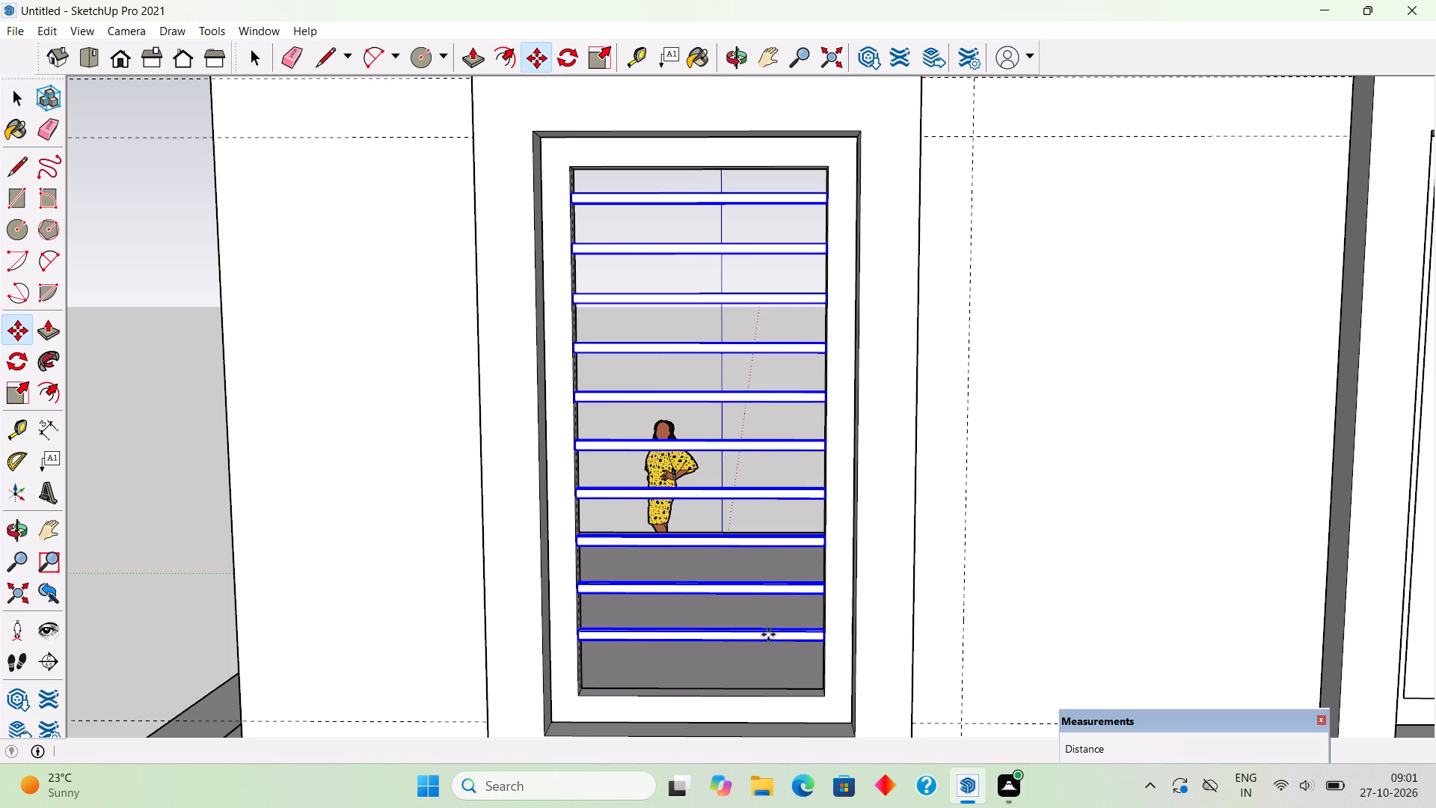
{"action": "left_click", "coordinate": [768, 634]}
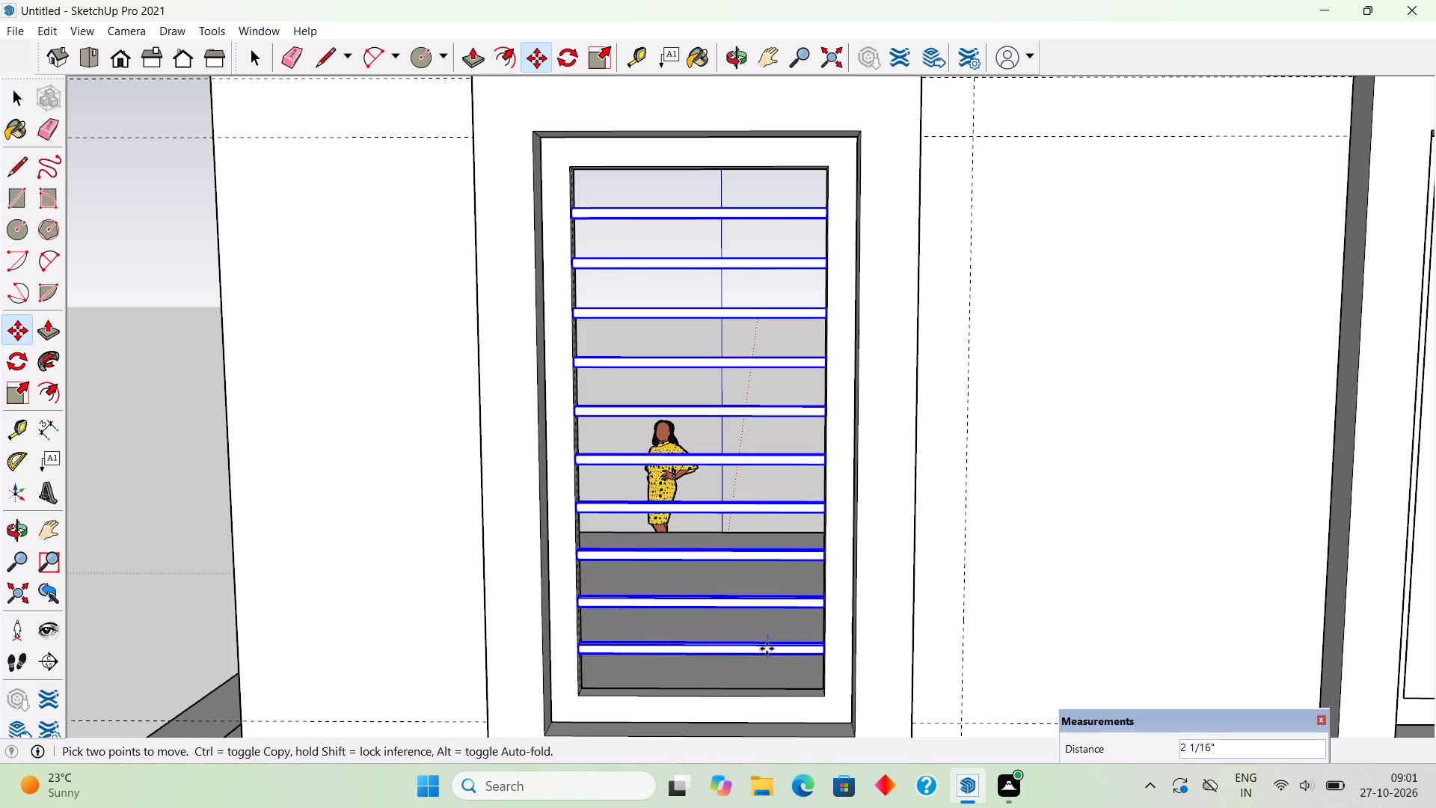
{"action": "left_click", "coordinate": [767, 649]}
{"action": "key", "text": "space"}
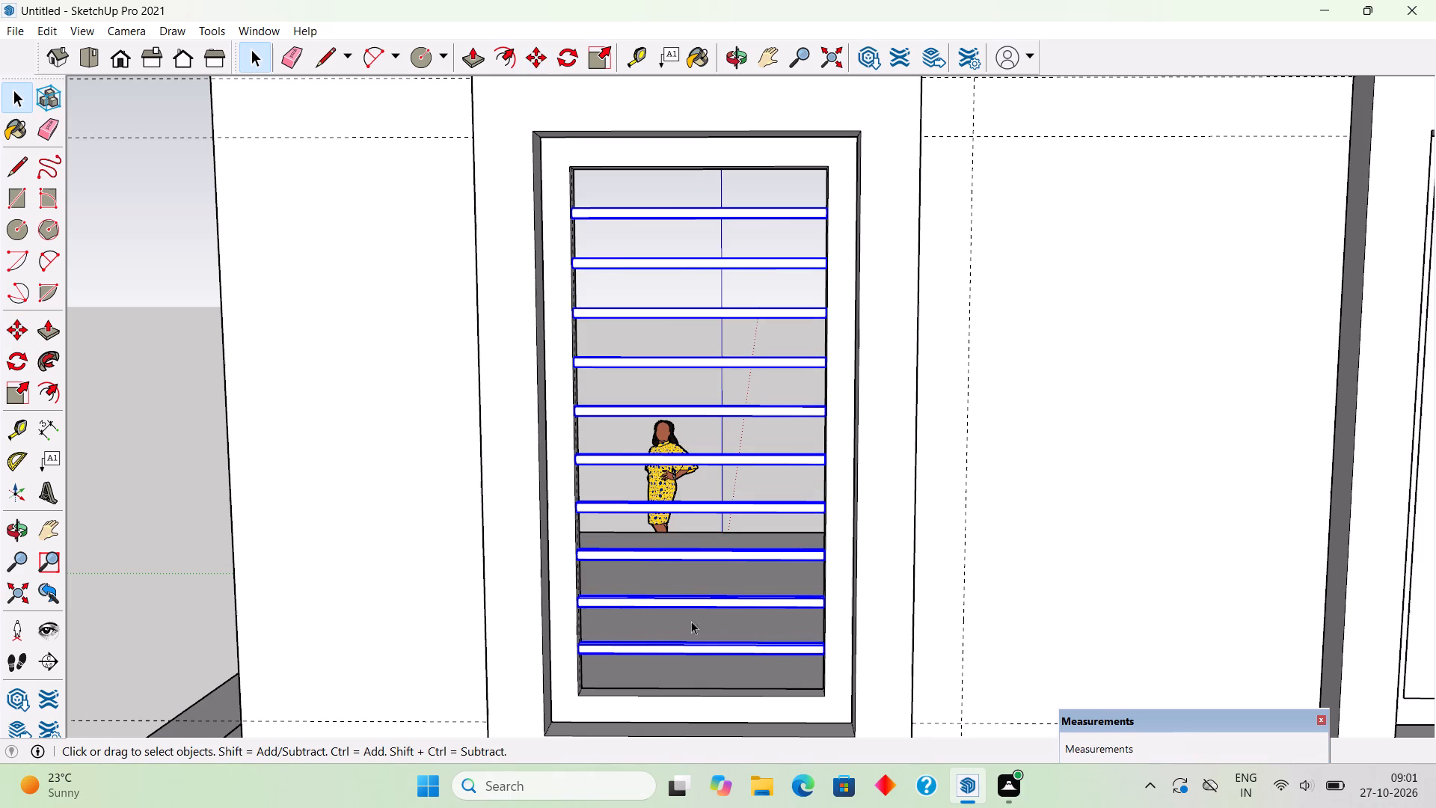
{"action": "left_click", "coordinate": [197, 403]}
Draw a 6' 4" by 3' pane rectangle between opposite corners of the single window's sash opening.
{"action": "scroll", "coordinate": [197, 403], "scroll_direction": "down", "scroll_amount": 6}
{"action": "middle_click_drag", "start_coordinate": [313, 491], "coordinate": [548, 444]}
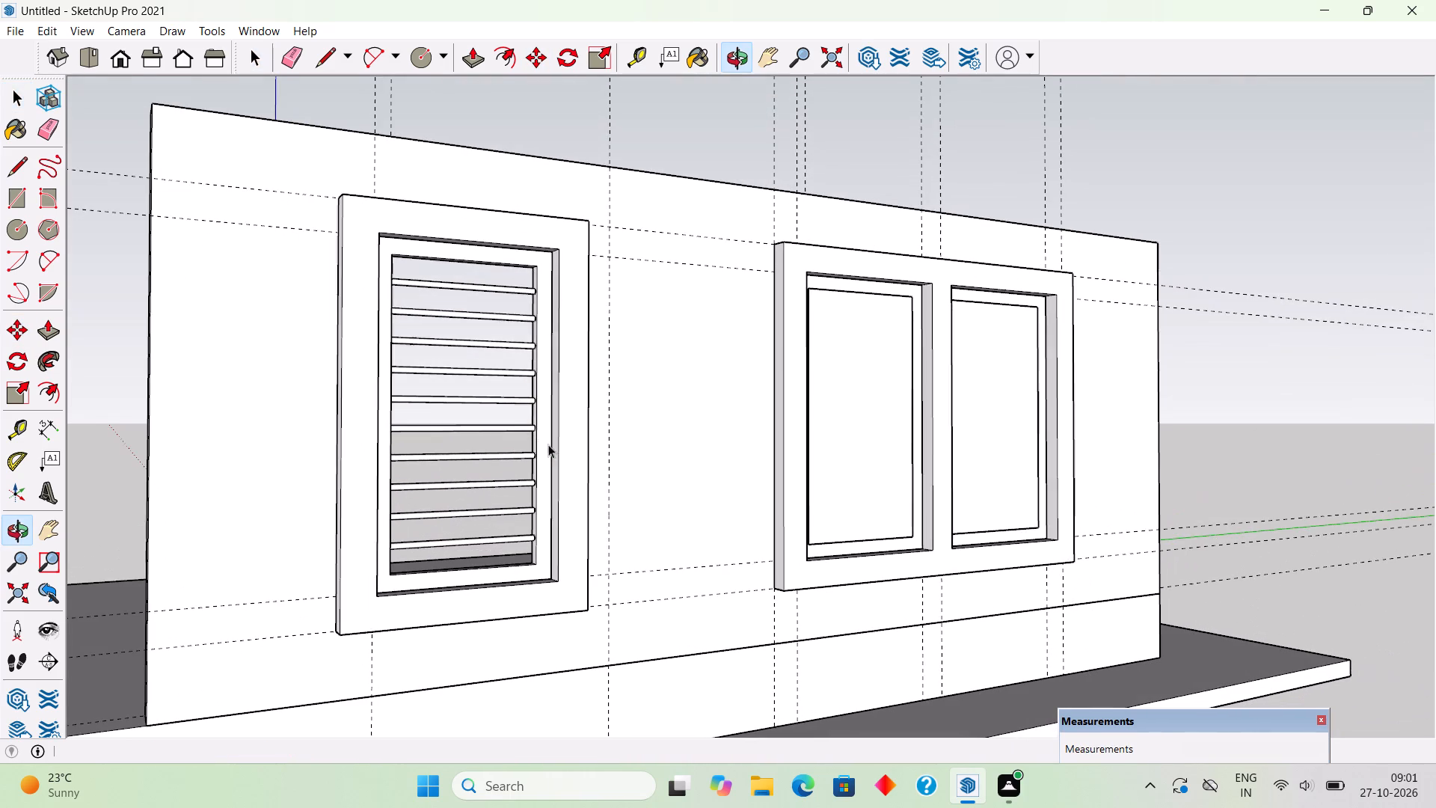
{"action": "scroll", "coordinate": [387, 630], "scroll_direction": "up", "scroll_amount": 4}
{"action": "middle_click_drag", "start_coordinate": [344, 596], "coordinate": [279, 606]}
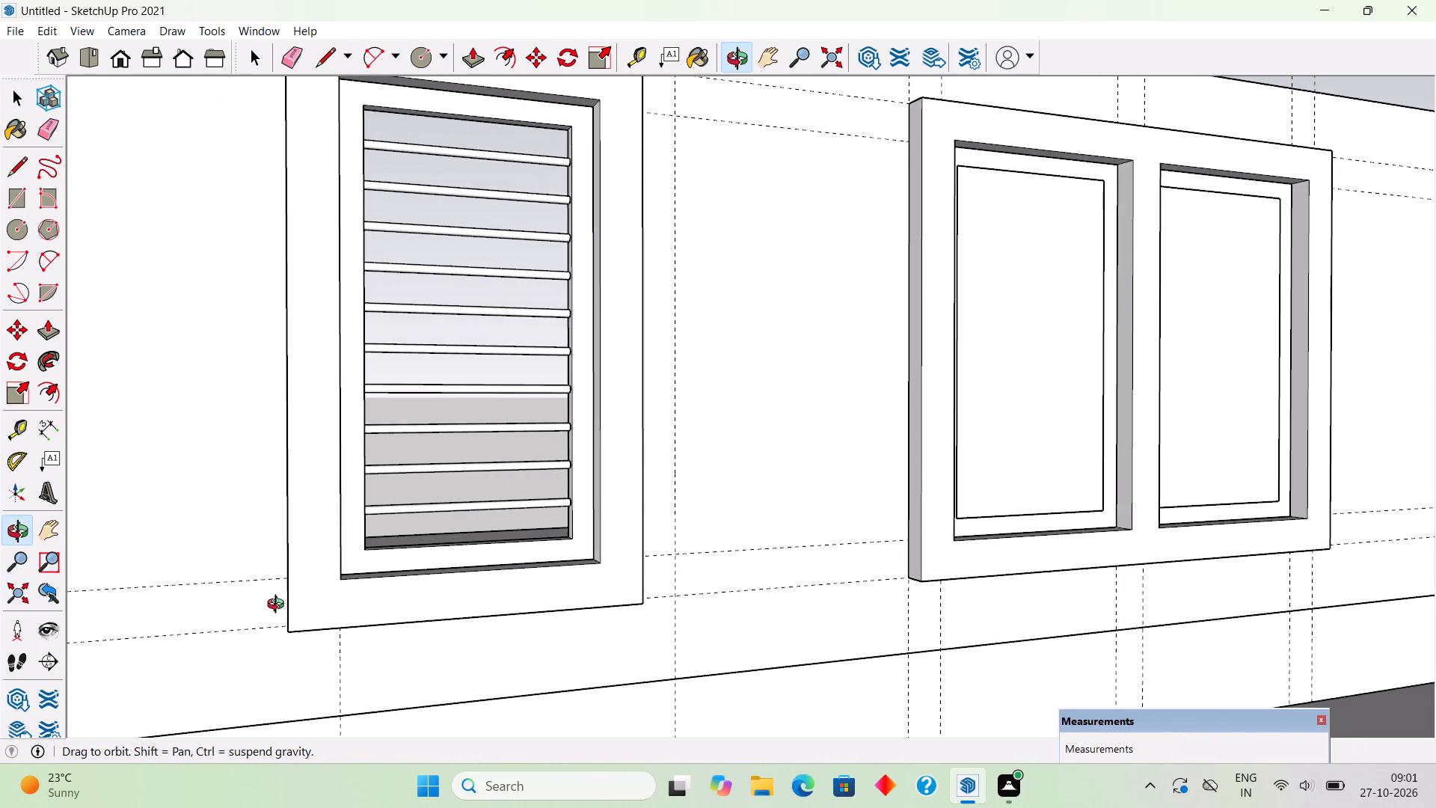
{"action": "middle_click_drag", "start_coordinate": [279, 606], "coordinate": [277, 606]}
{"action": "scroll", "coordinate": [268, 594], "scroll_direction": "down", "scroll_amount": 1}
{"action": "scroll", "coordinate": [188, 358], "scroll_direction": "up", "scroll_amount": 2}
{"action": "key", "text": "r"}
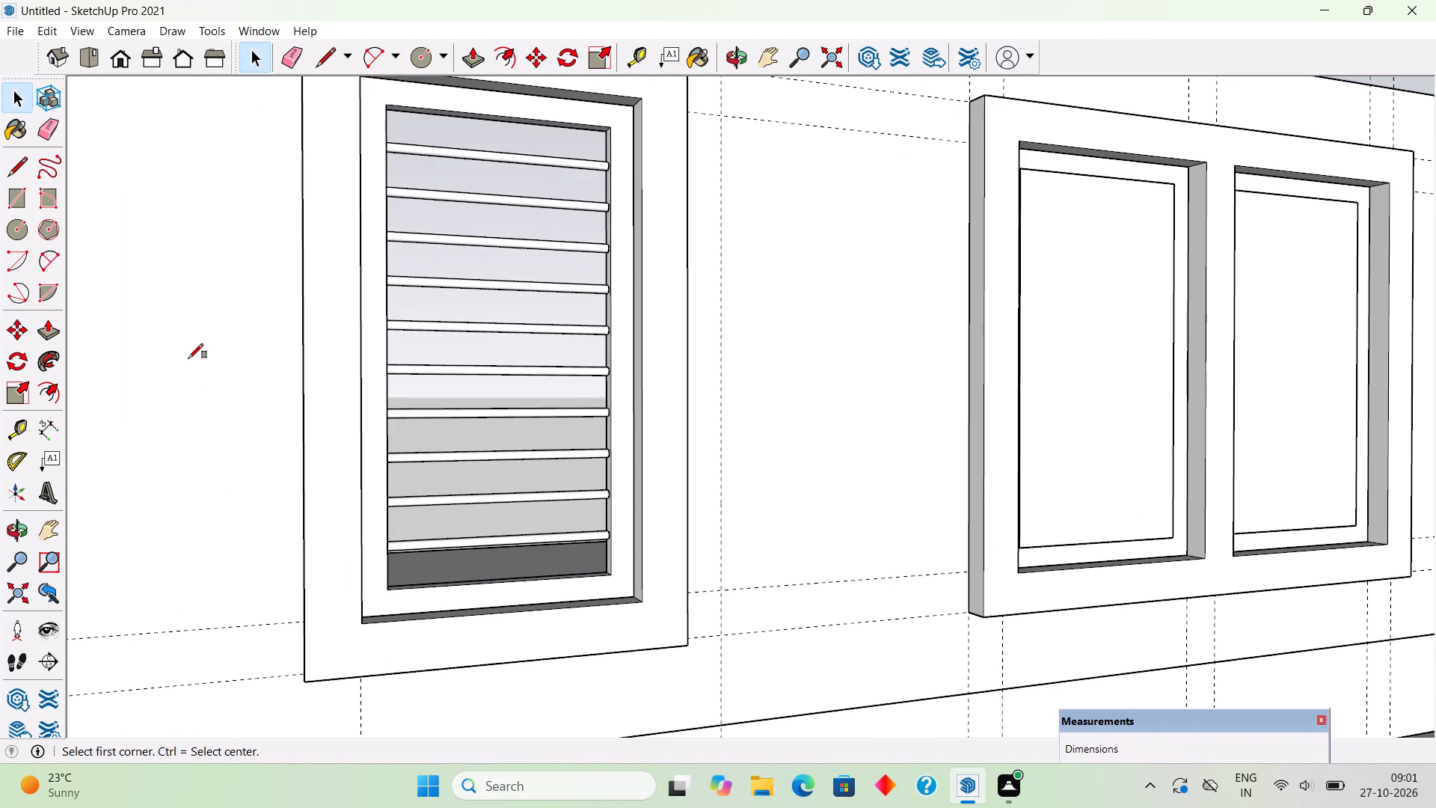
{"action": "left_click", "coordinate": [385, 105]}
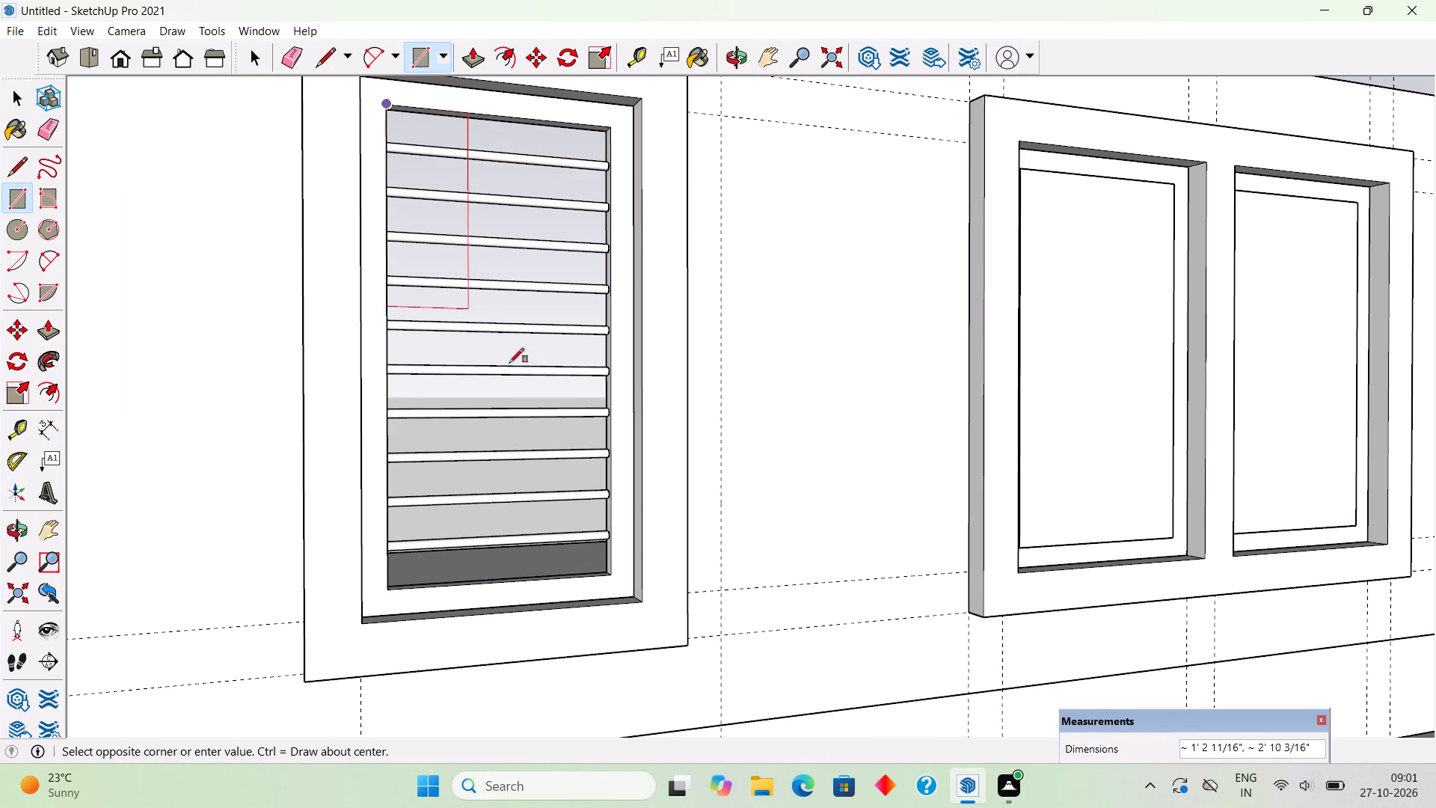
{"action": "left_click", "coordinate": [608, 574]}
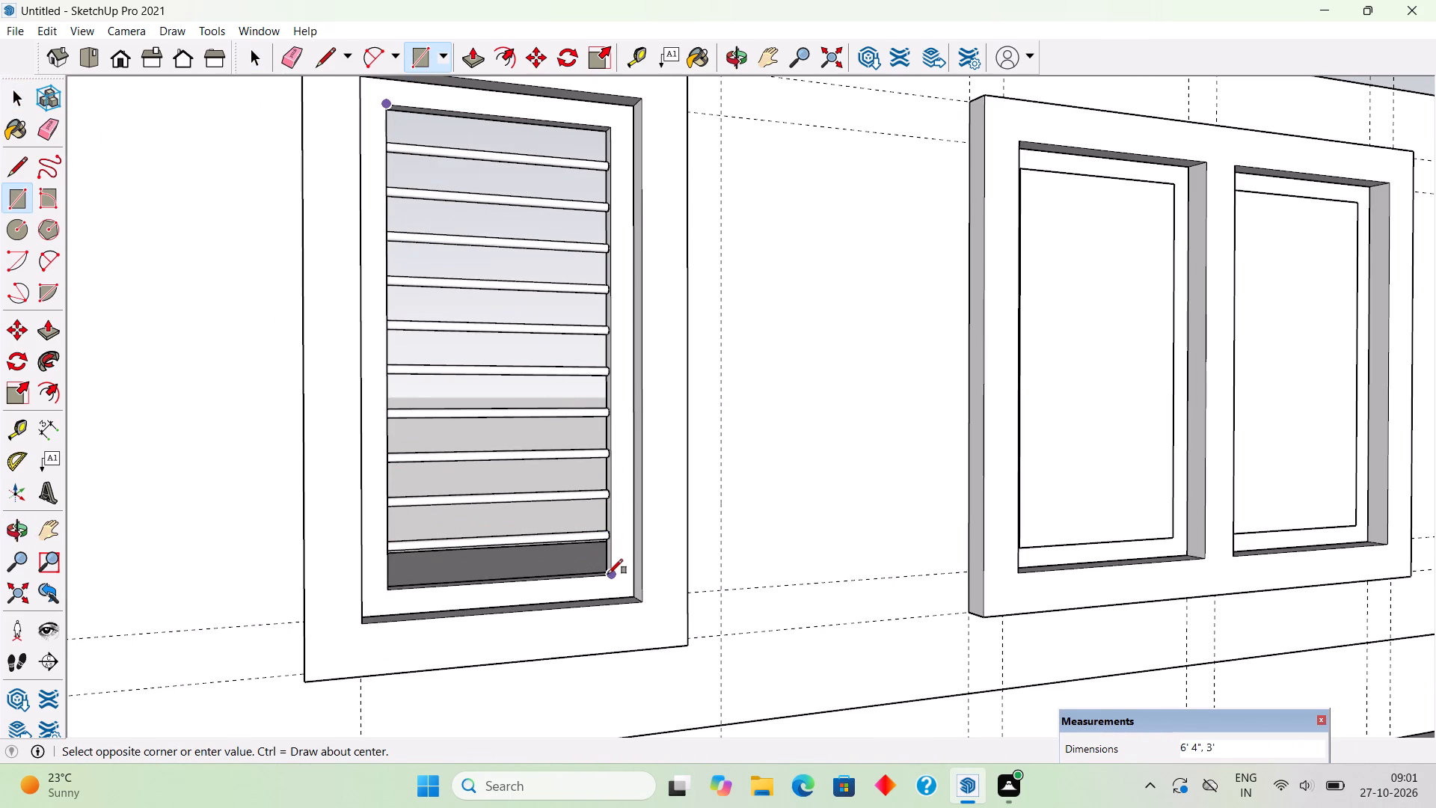
Make the single window's pane, face and edges together, a group.
{"action": "key", "text": "space"}
{"action": "triple_click", "coordinate": [541, 486]}
{"action": "right_click", "coordinate": [541, 486]}
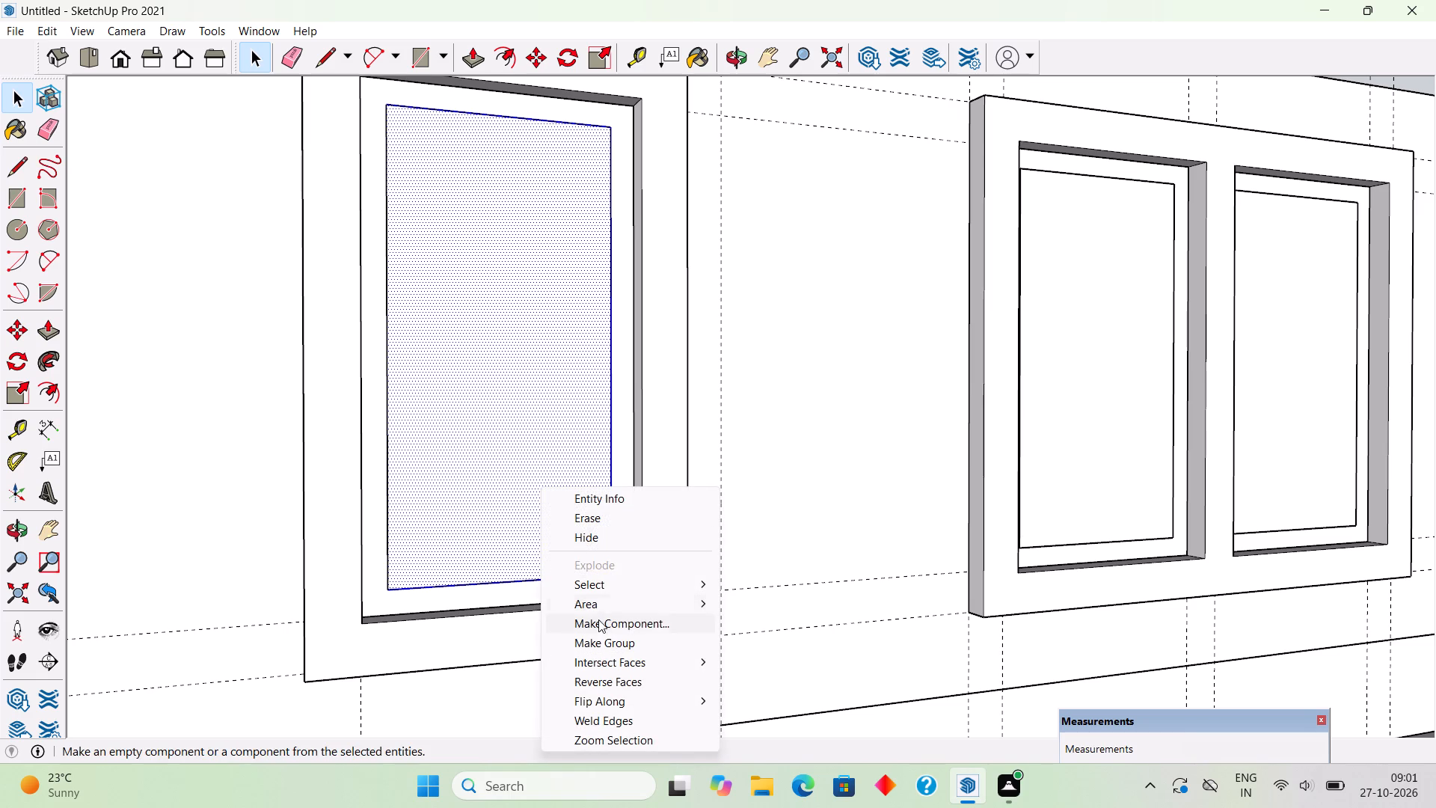
{"action": "left_click", "coordinate": [604, 637]}
{"action": "scroll", "coordinate": [619, 626], "scroll_direction": "down", "scroll_amount": 5}
{"action": "scroll", "coordinate": [664, 528], "scroll_direction": "down", "scroll_amount": 9}
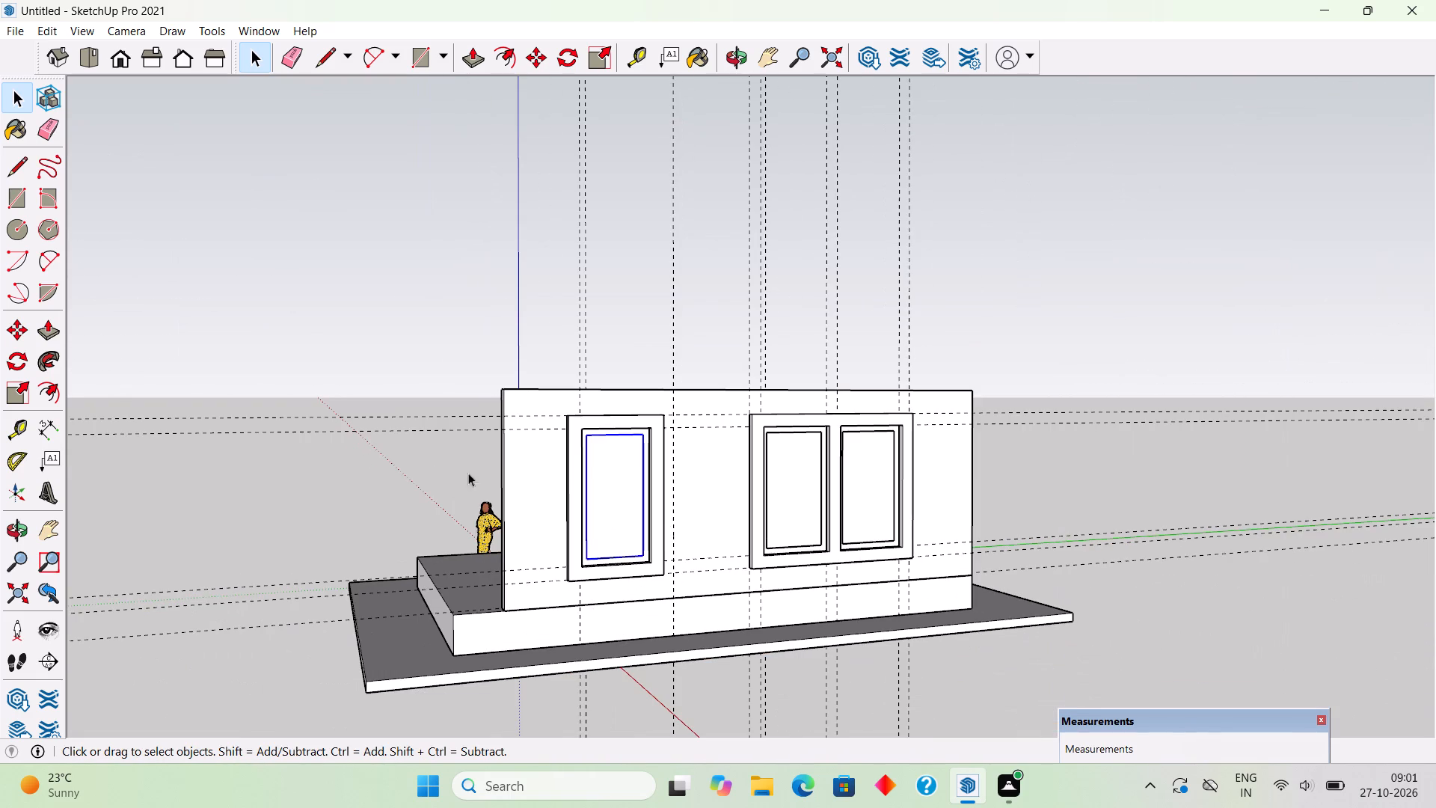
{"action": "left_click", "coordinate": [436, 468]}
Examine the windows from both sides of the wall, checking the rods and panes.
{"action": "middle_click_drag", "start_coordinate": [399, 482], "coordinate": [181, 492]}
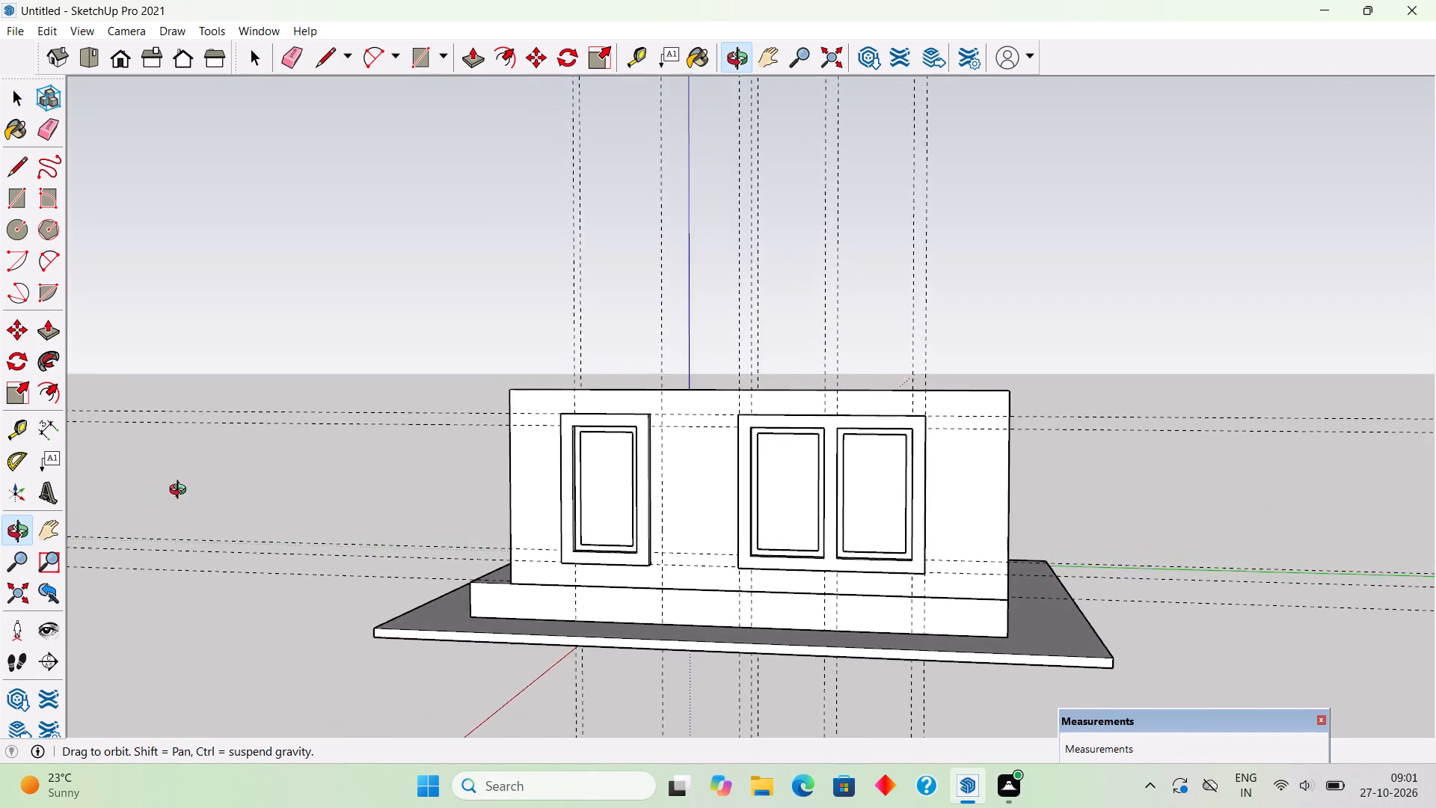
{"action": "middle_click_drag", "start_coordinate": [181, 492], "coordinate": [743, 440]}
{"action": "scroll", "coordinate": [743, 439], "scroll_direction": "down", "scroll_amount": 3}
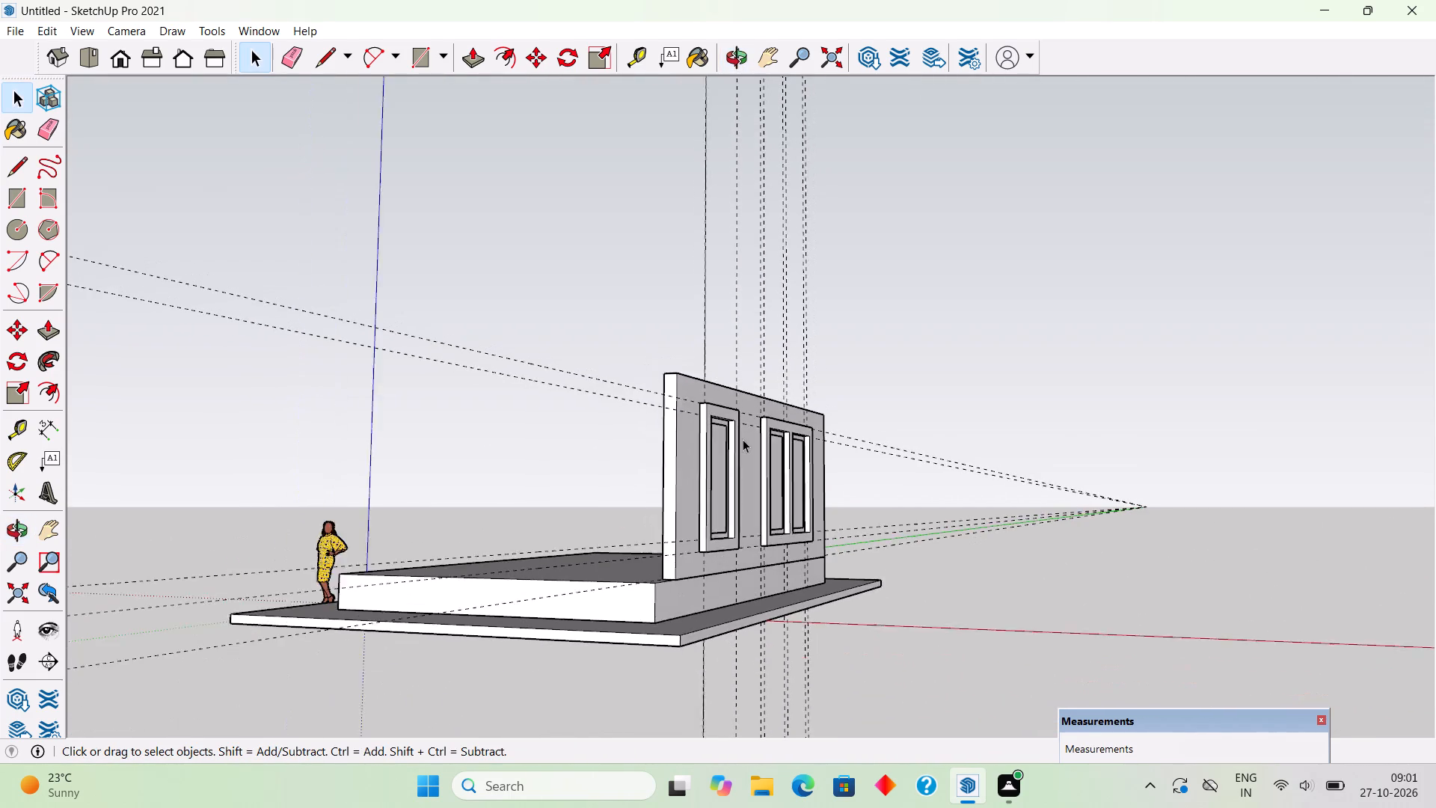
{"action": "scroll", "coordinate": [693, 554], "scroll_direction": "up", "scroll_amount": 5}
{"action": "middle_click_drag", "start_coordinate": [692, 555], "coordinate": [633, 608]}
{"action": "scroll", "coordinate": [633, 608], "scroll_direction": "up", "scroll_amount": 2}
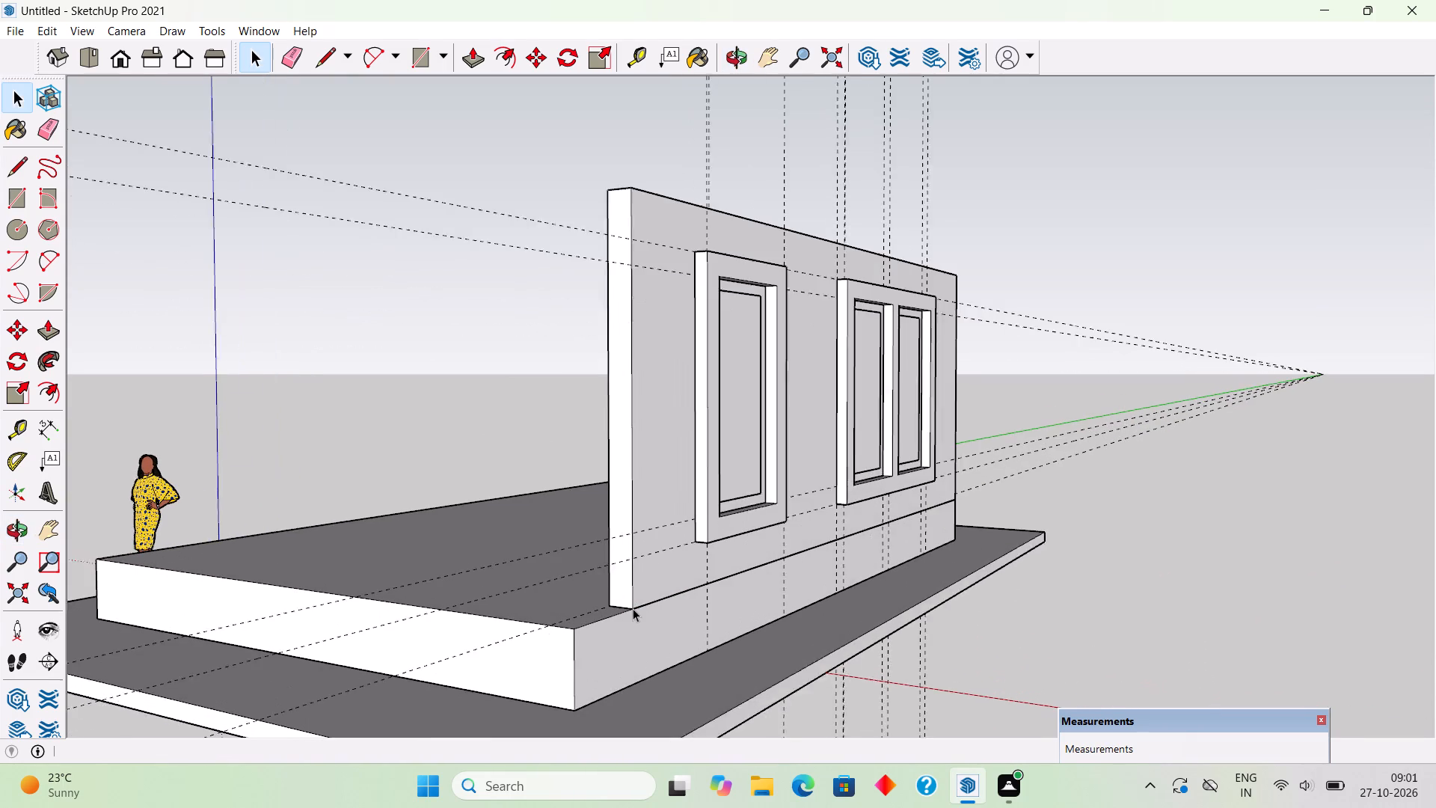
{"action": "scroll", "coordinate": [633, 608], "scroll_direction": "up", "scroll_amount": 2}
{"action": "middle_click_drag", "start_coordinate": [586, 632], "coordinate": [215, 678]}
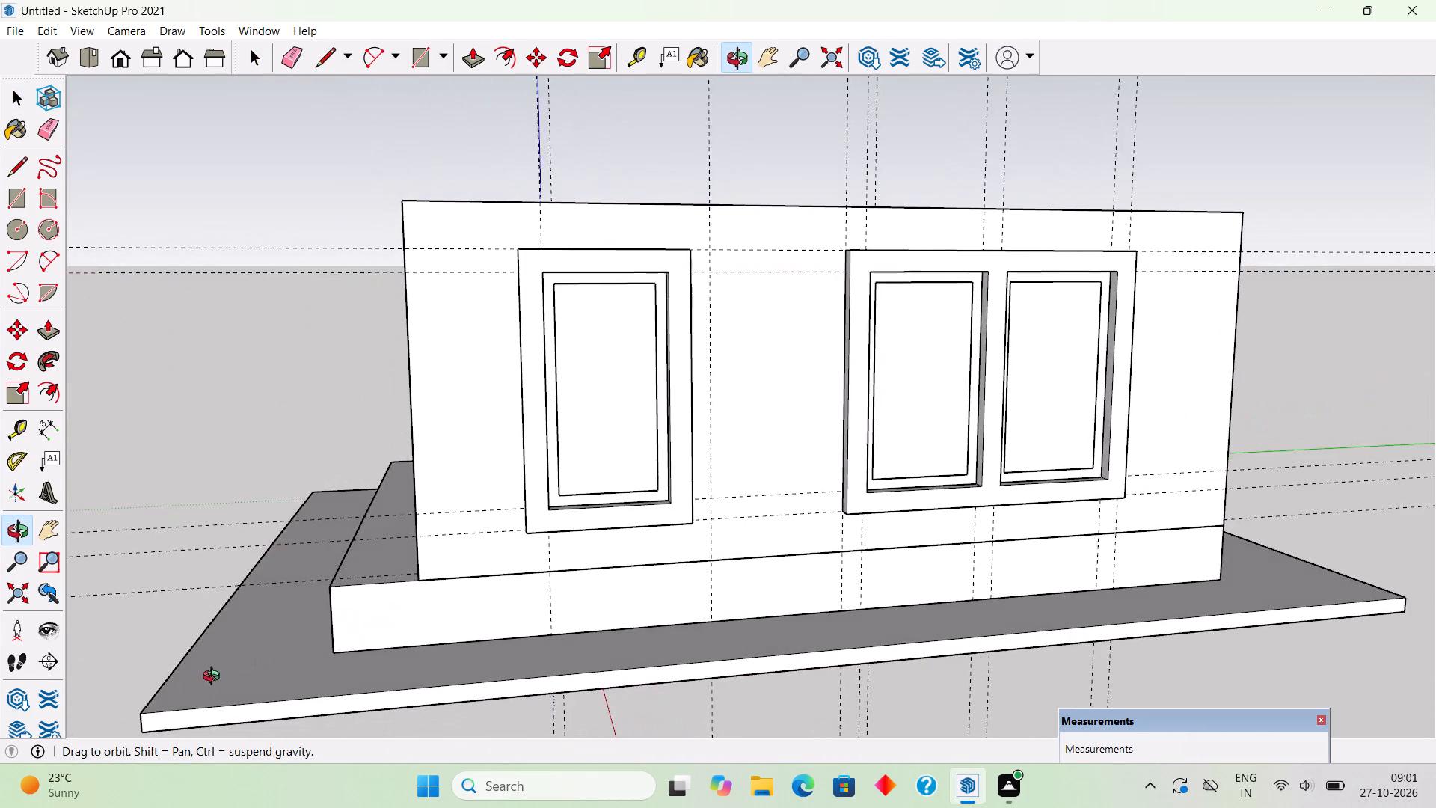
{"action": "middle_click_drag", "start_coordinate": [215, 678], "coordinate": [982, 649]}
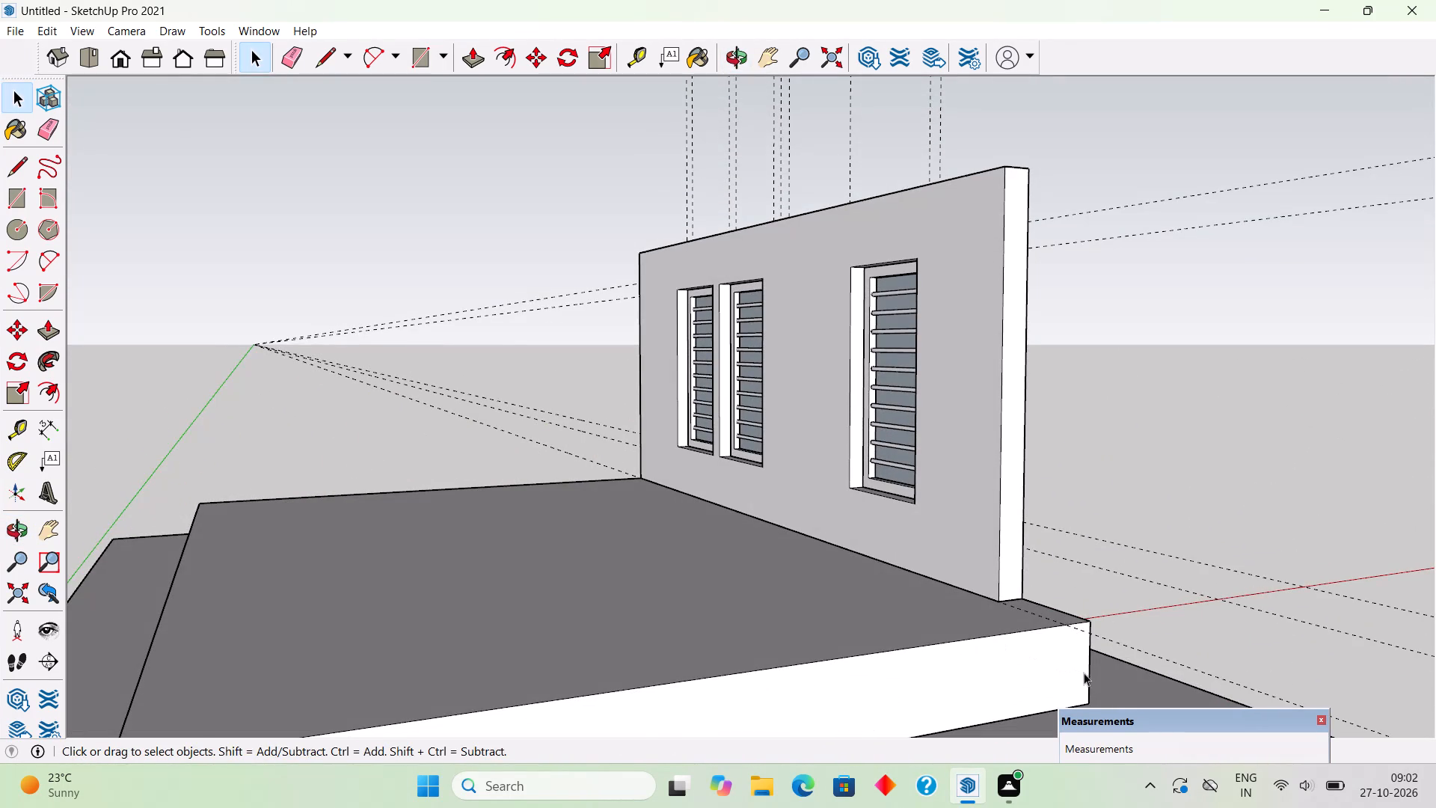
Delete all guides from the model.
{"action": "left_click", "coordinate": [56, 34]}
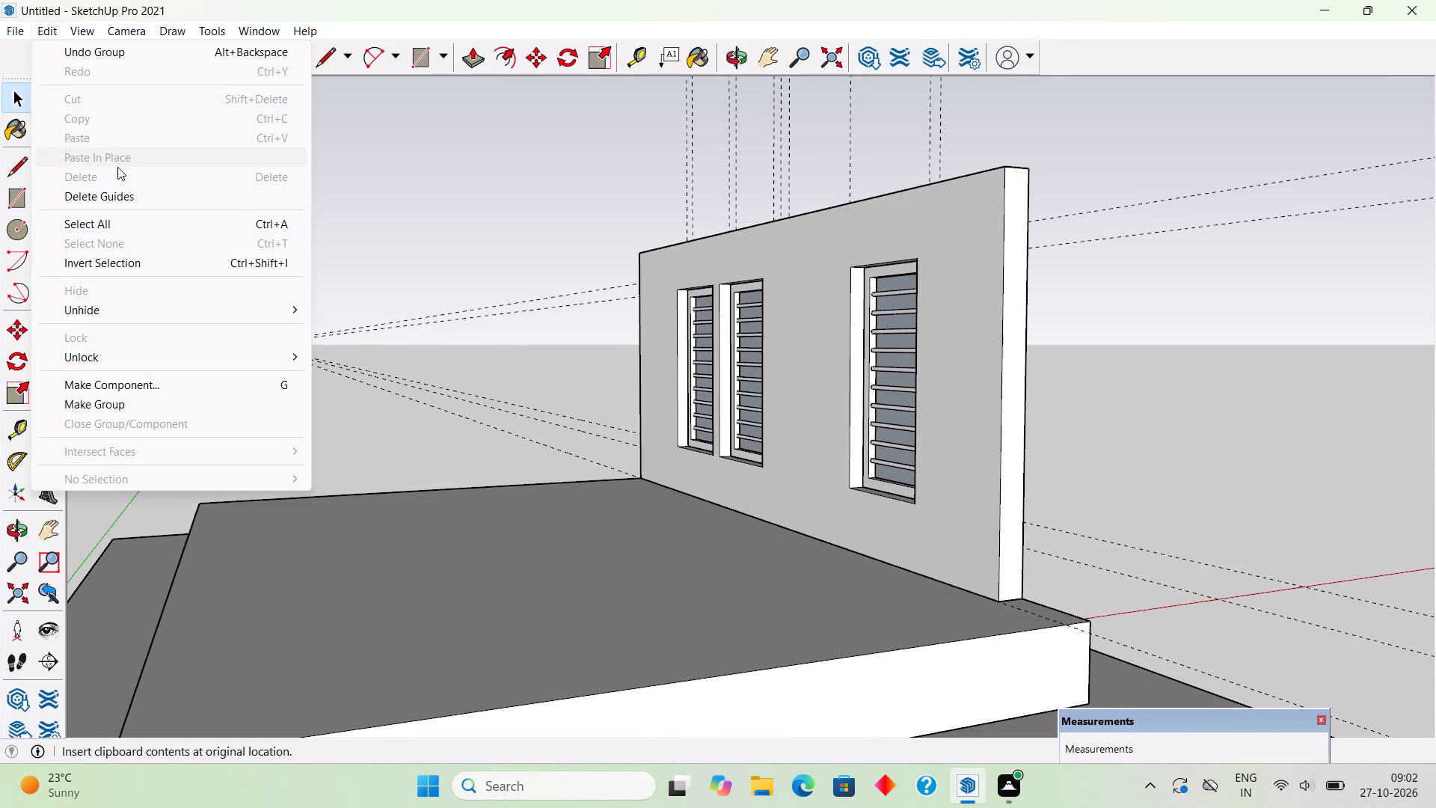
{"action": "left_click", "coordinate": [132, 196]}
Look over the slab, raised block and wall group from several angles.
{"action": "scroll", "coordinate": [387, 334], "scroll_direction": "down", "scroll_amount": 8}
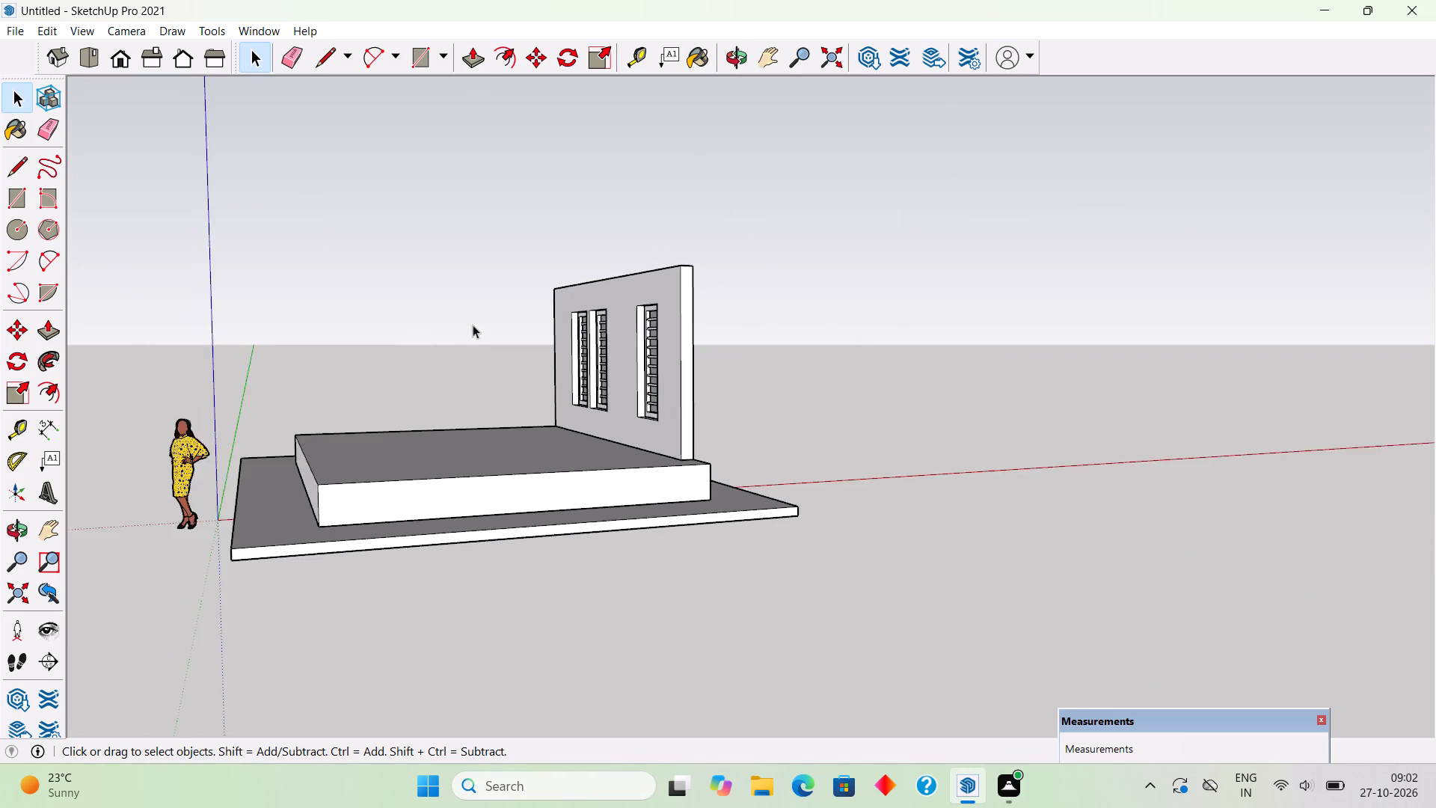
{"action": "middle_click_drag", "start_coordinate": [473, 335], "coordinate": [644, 531]}
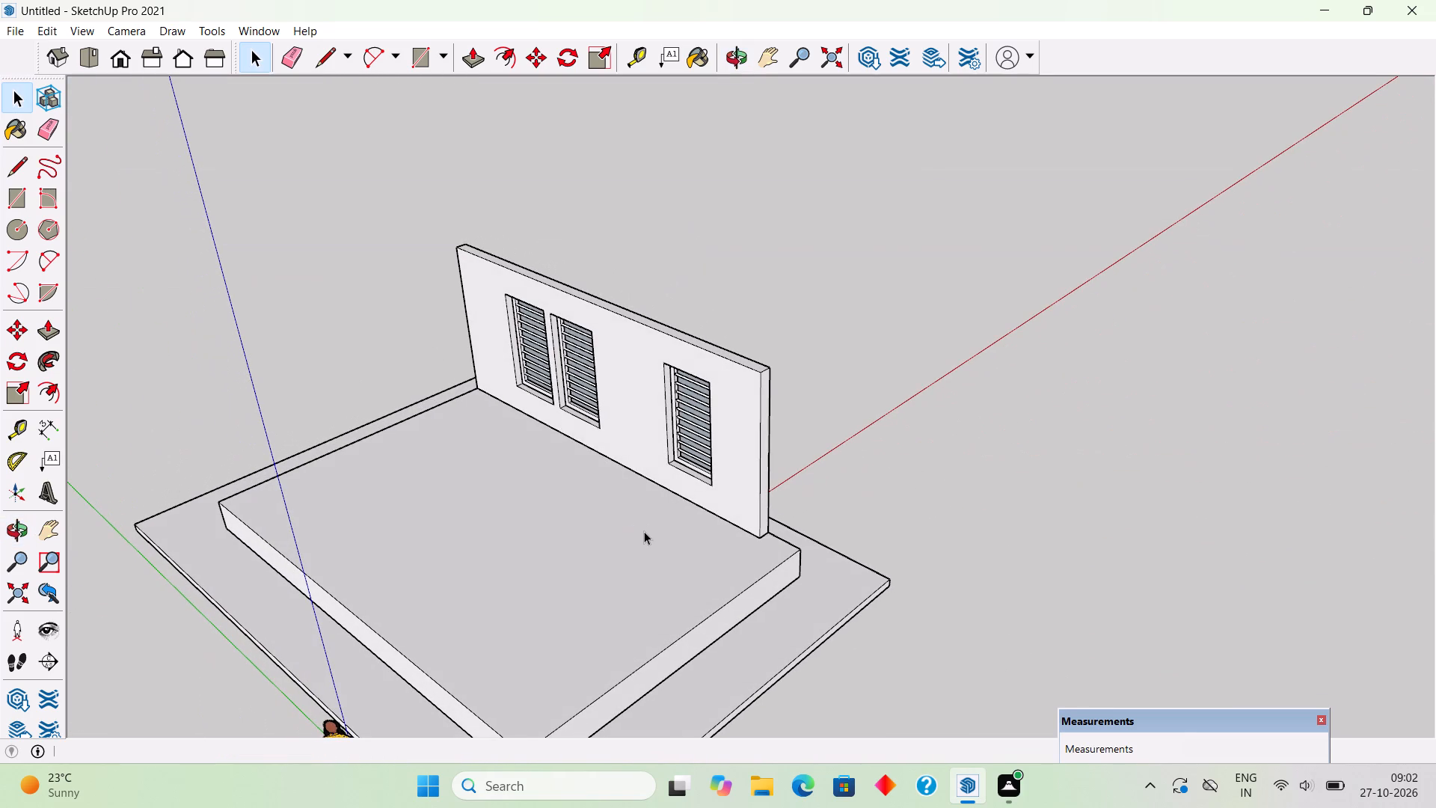
{"action": "middle_click_drag", "start_coordinate": [835, 611], "coordinate": [880, 624]}
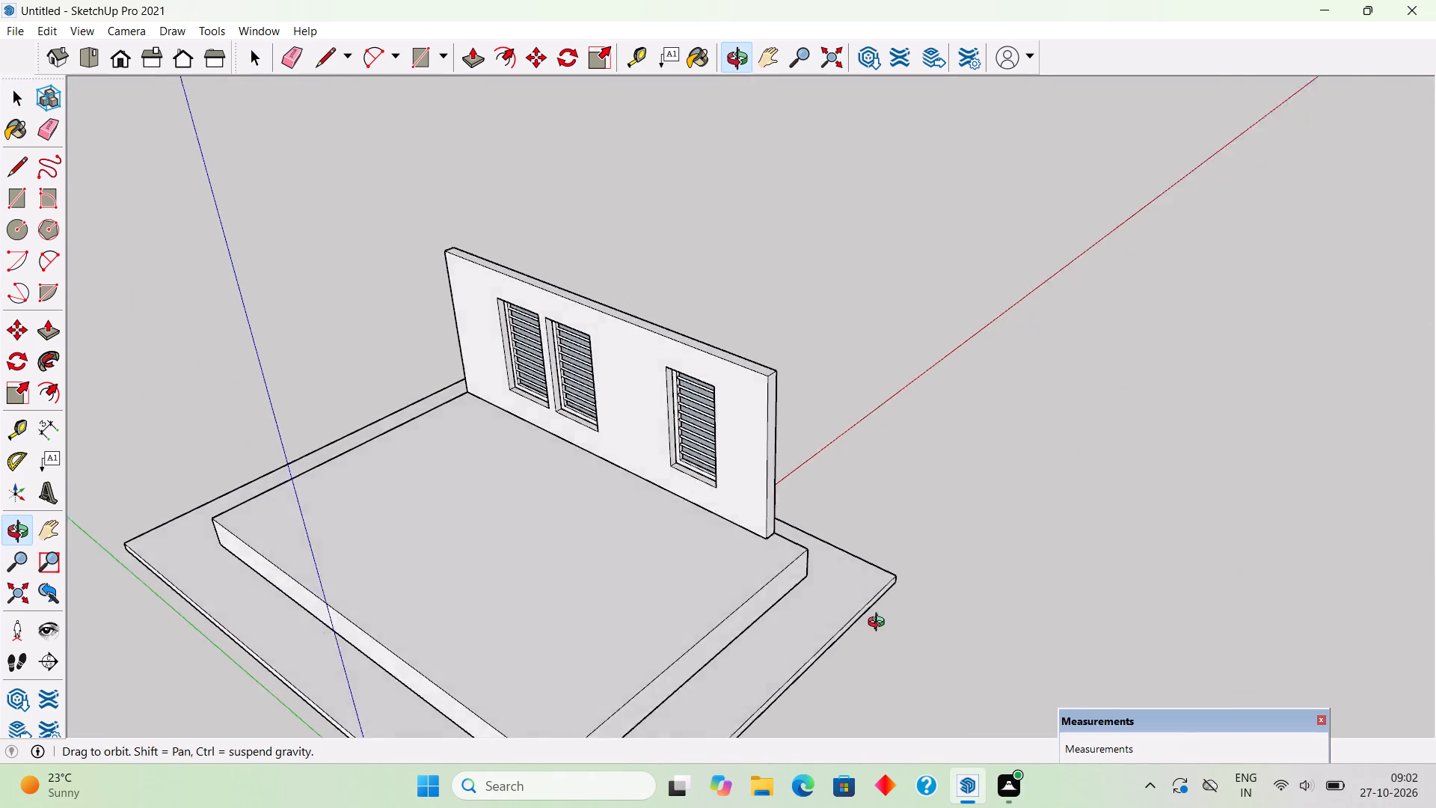
{"action": "middle_click_drag", "start_coordinate": [880, 624], "coordinate": [414, 507]}
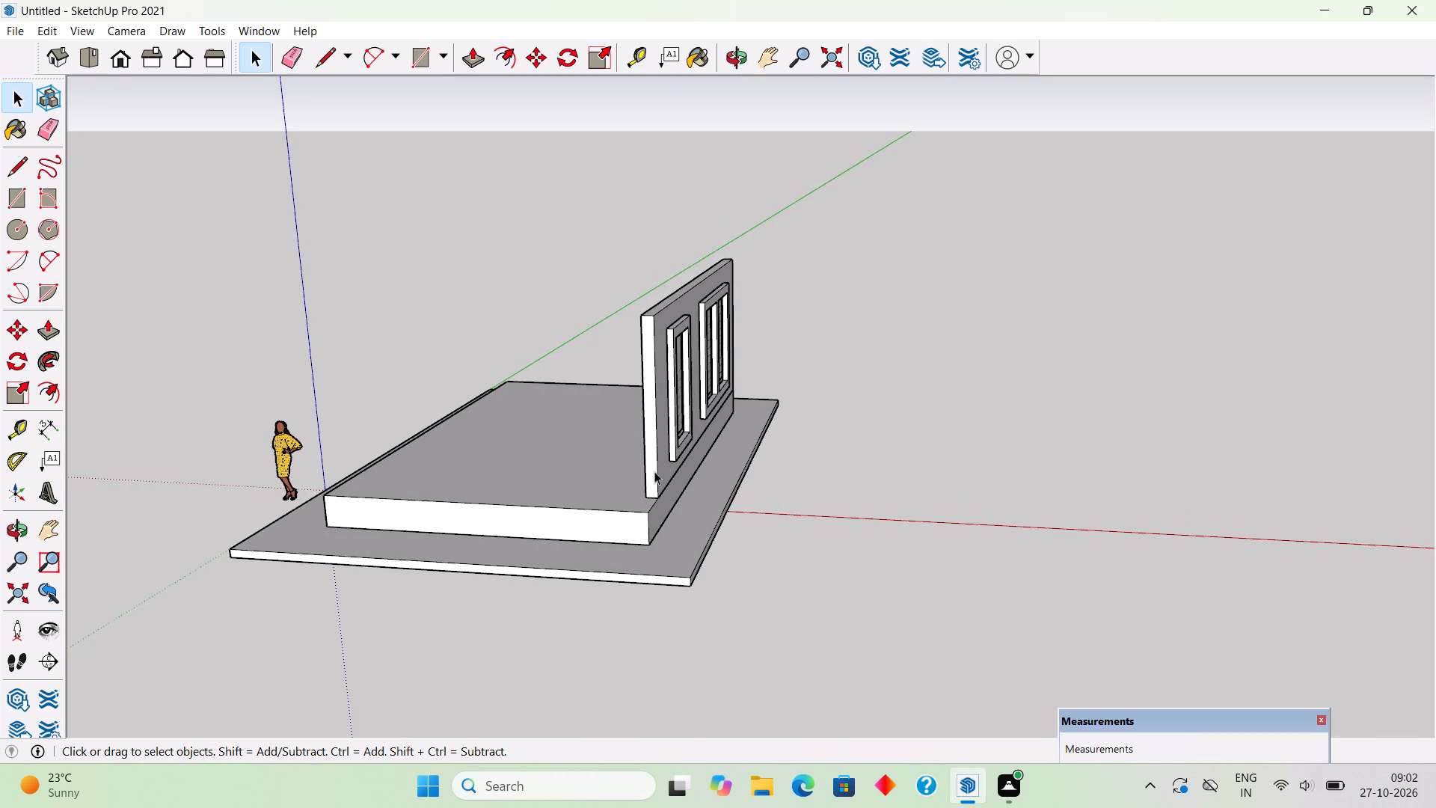
{"action": "double_click", "coordinate": [654, 471]}
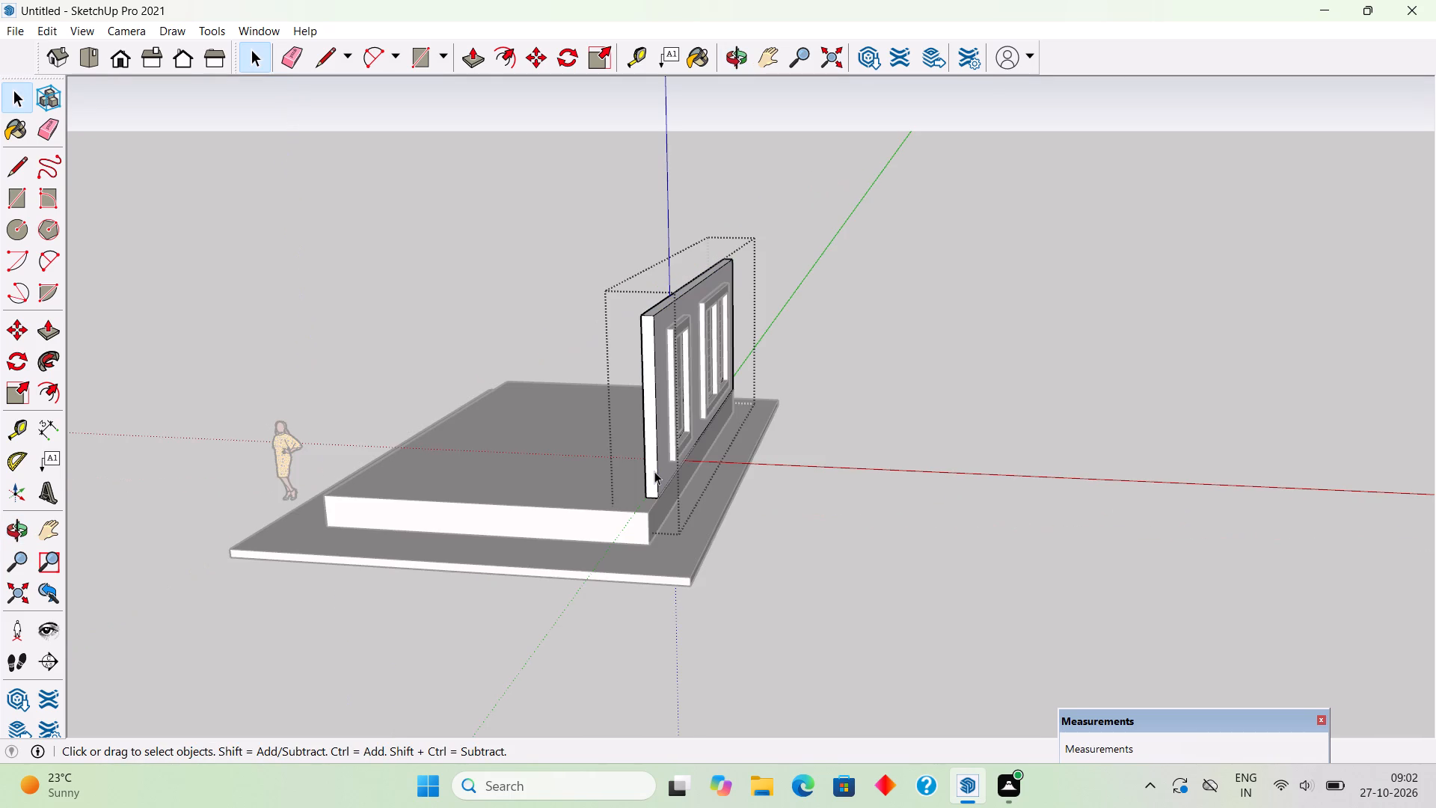
{"action": "middle_click_drag", "start_coordinate": [654, 478], "coordinate": [882, 575]}
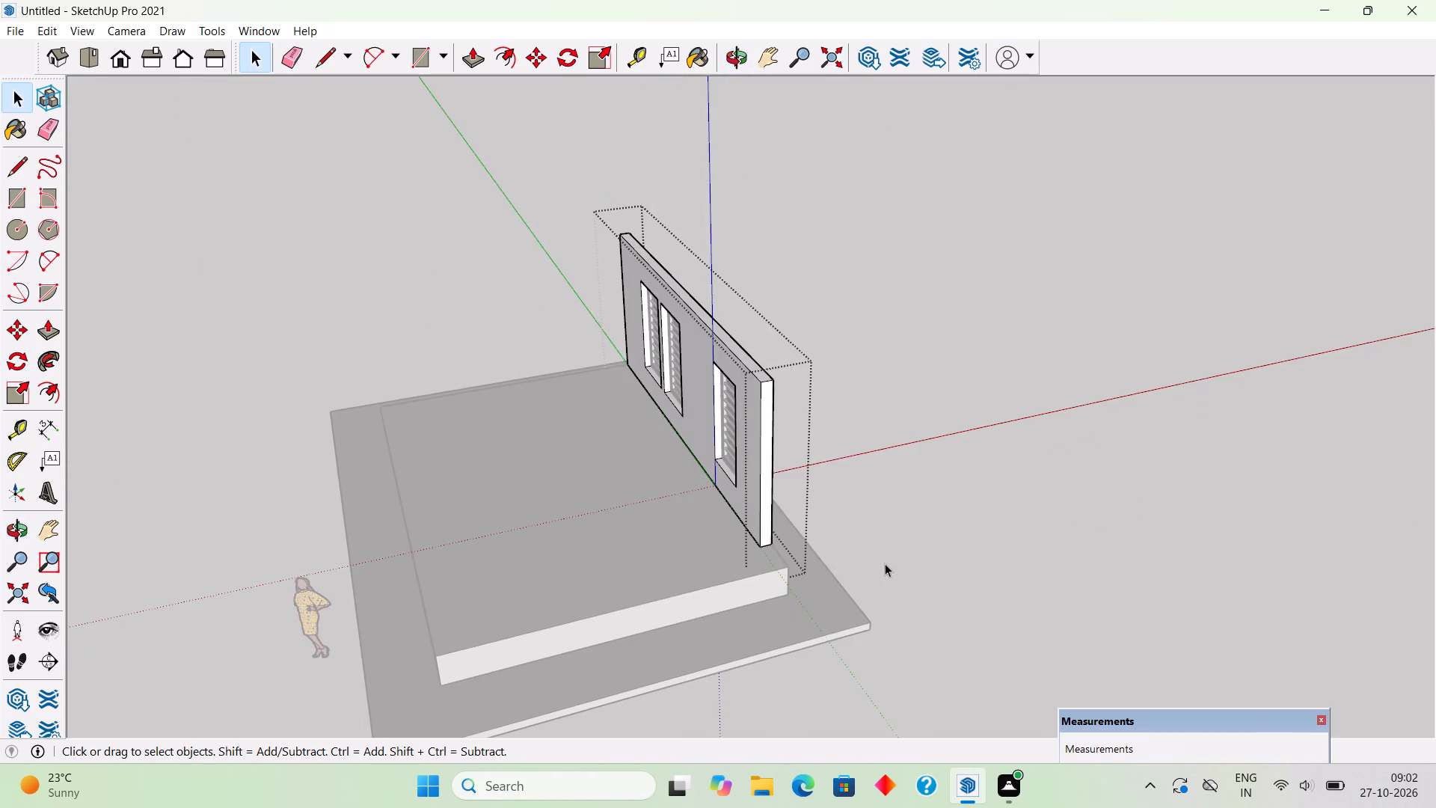
{"action": "left_click", "coordinate": [892, 533]}
{"action": "middle_click_drag", "start_coordinate": [725, 588], "coordinate": [925, 543]}
{"action": "scroll", "coordinate": [925, 543], "scroll_direction": "down", "scroll_amount": 3}
{"action": "scroll", "coordinate": [882, 453], "scroll_direction": "down", "scroll_amount": 5}
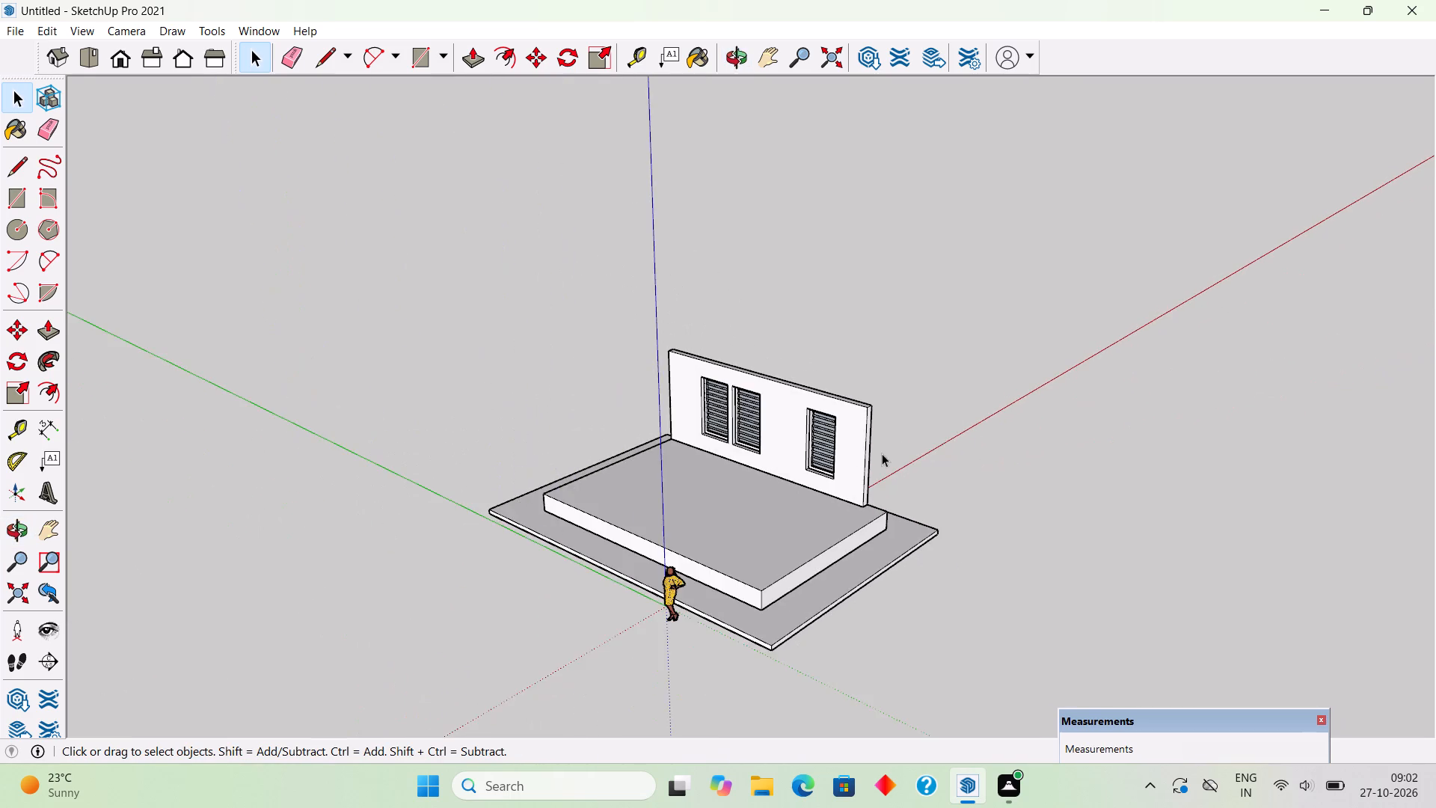
Place a guide on the raised block parallel to its short edge, about 2' 5" in, through the window wall's bottom end corner.
{"action": "middle_click_drag", "start_coordinate": [865, 512], "coordinate": [900, 681]}
{"action": "scroll", "coordinate": [901, 681], "scroll_direction": "up", "scroll_amount": 5}
{"action": "scroll", "coordinate": [848, 645], "scroll_direction": "up", "scroll_amount": 4}
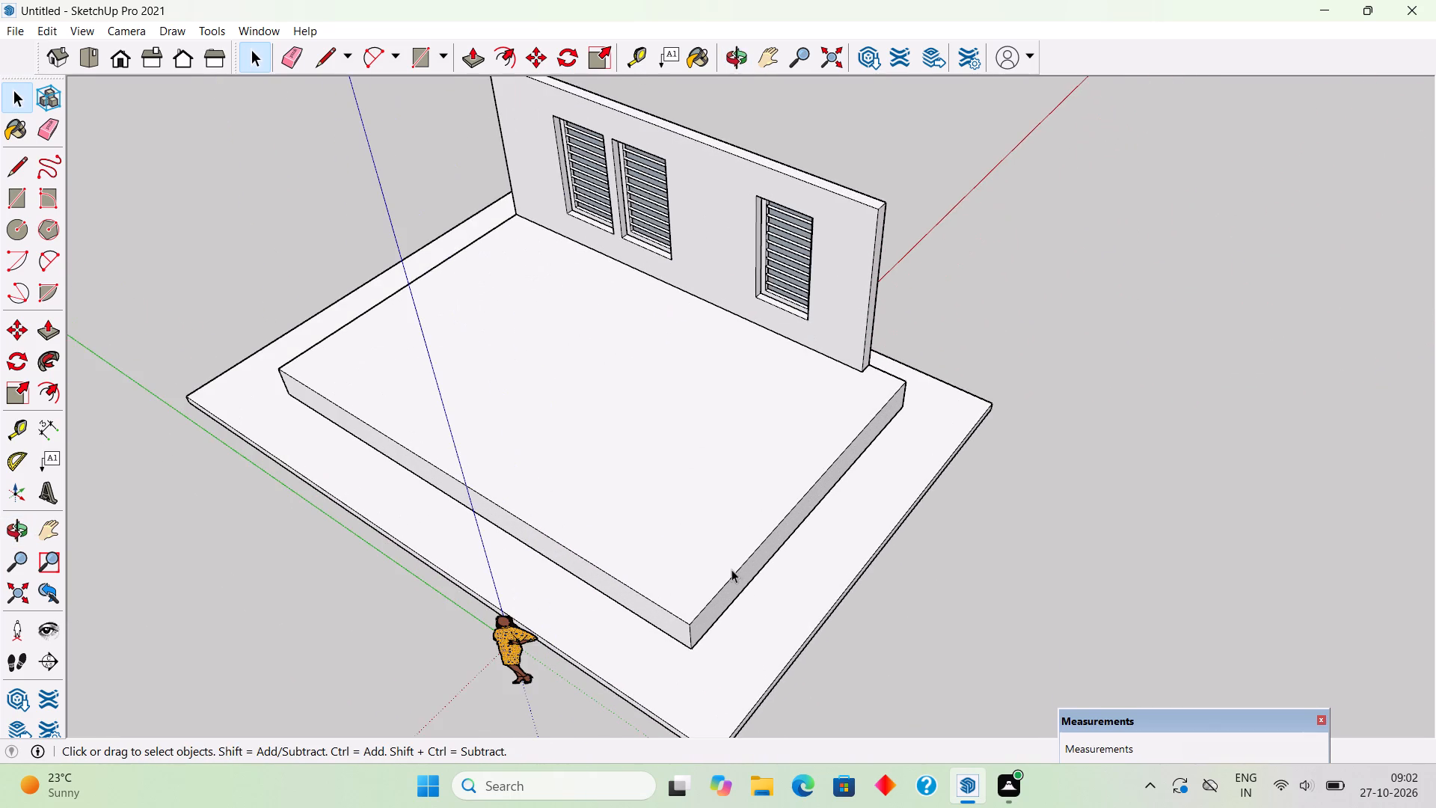
{"action": "scroll", "coordinate": [731, 569], "scroll_direction": "up", "scroll_amount": 1}
{"action": "middle_click_drag", "start_coordinate": [731, 569], "coordinate": [743, 617]}
{"action": "scroll", "coordinate": [791, 475], "scroll_direction": "up", "scroll_amount": 4}
{"action": "scroll", "coordinate": [791, 475], "scroll_direction": "down", "scroll_amount": 1}
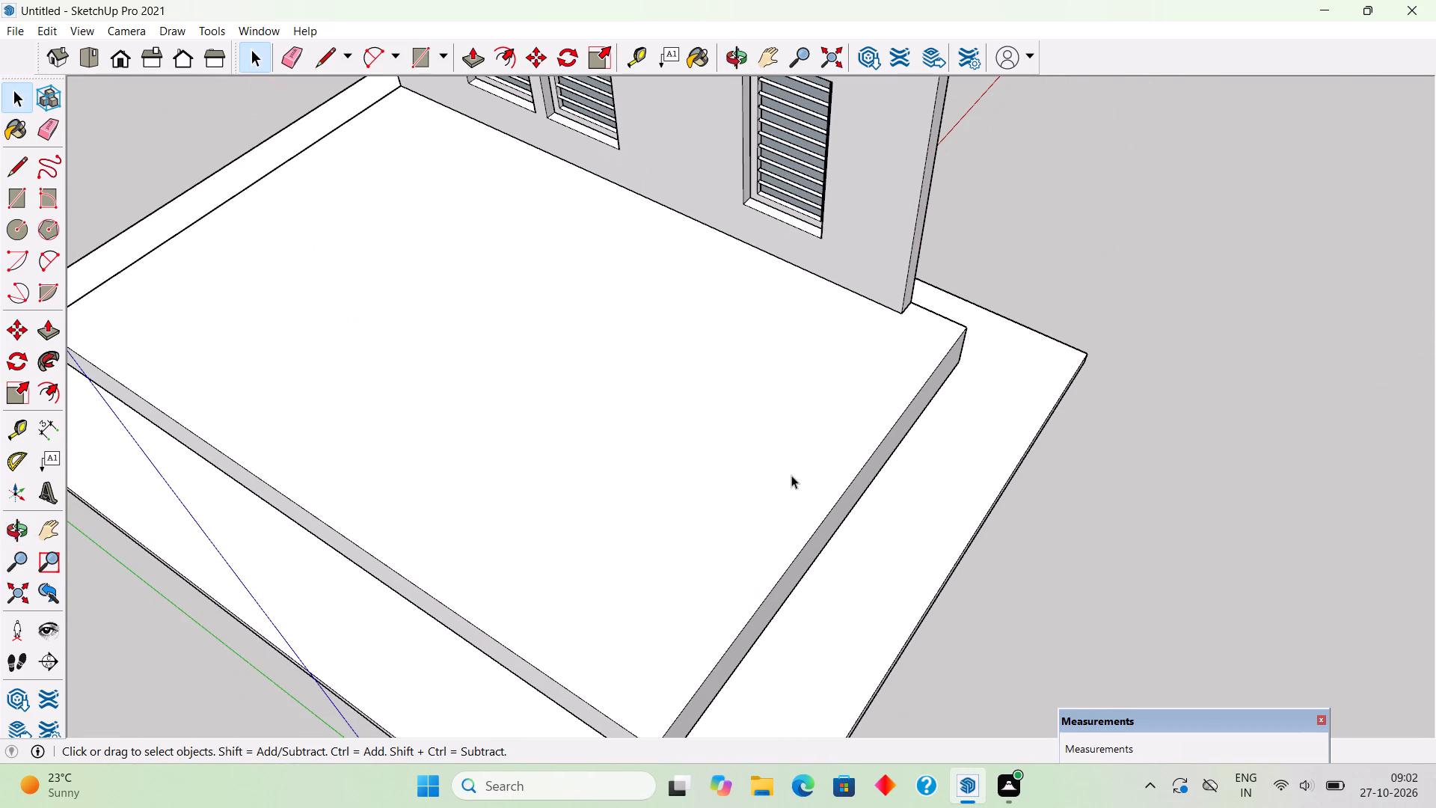
{"action": "key", "text": "t"}
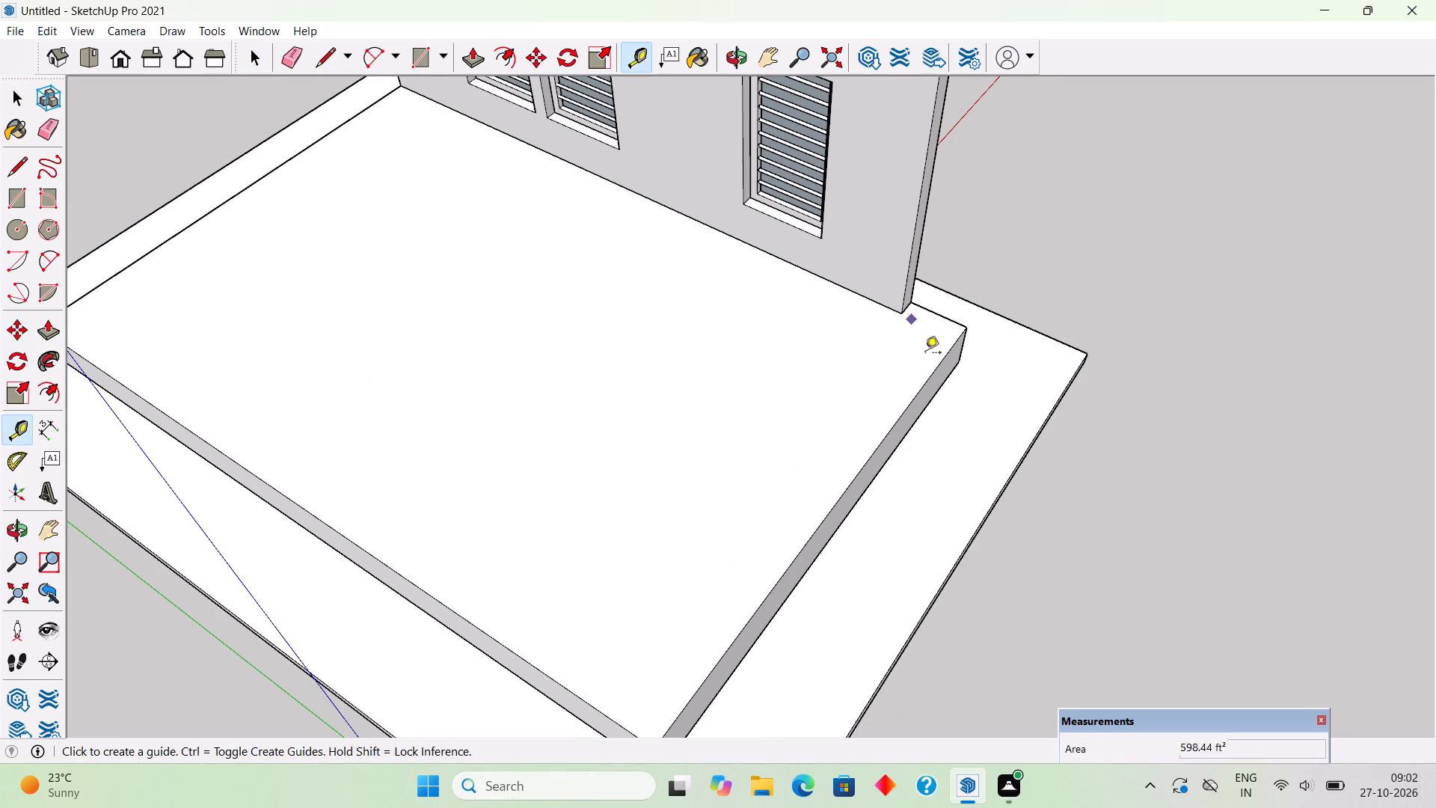
{"action": "left_click", "coordinate": [930, 377]}
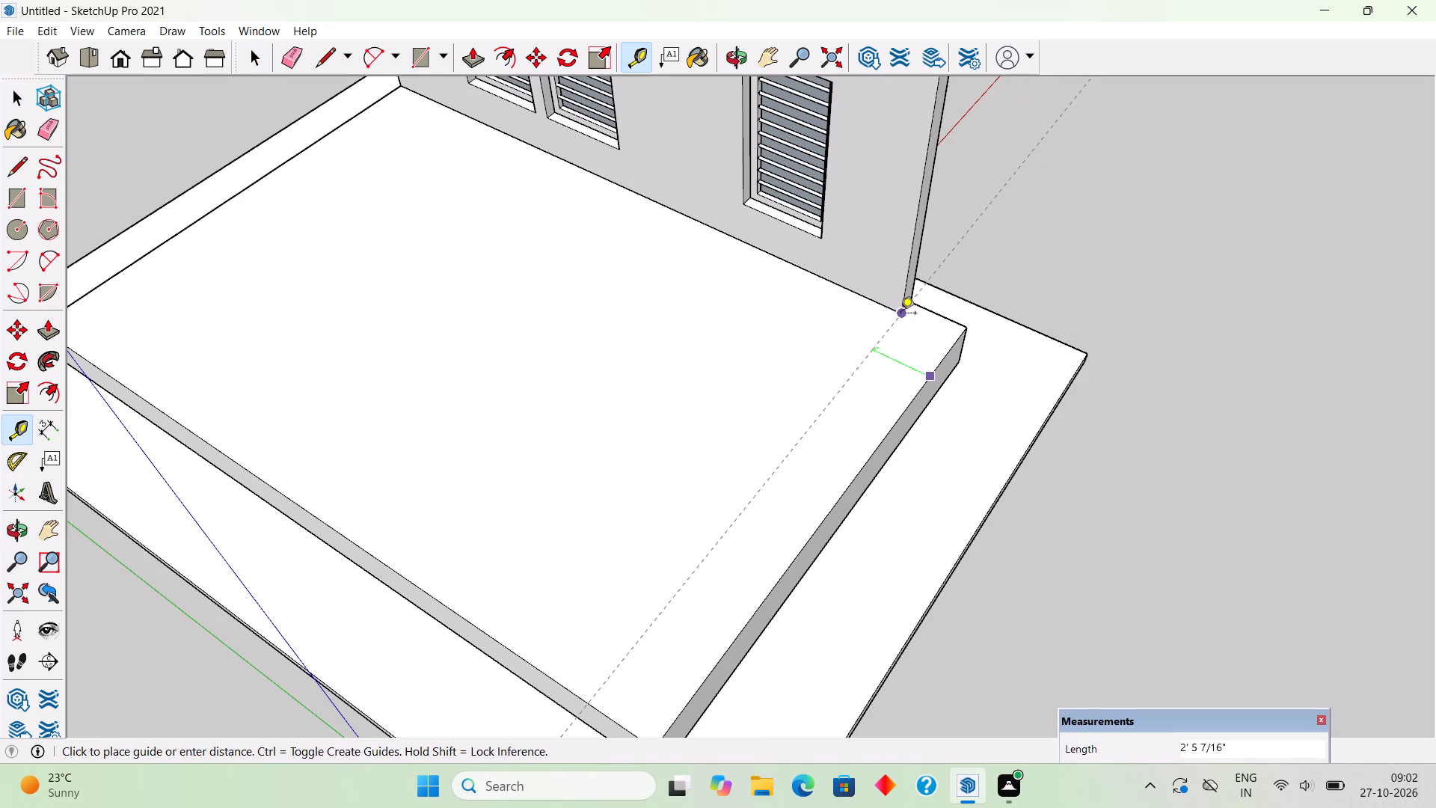
{"action": "left_click", "coordinate": [900, 314]}
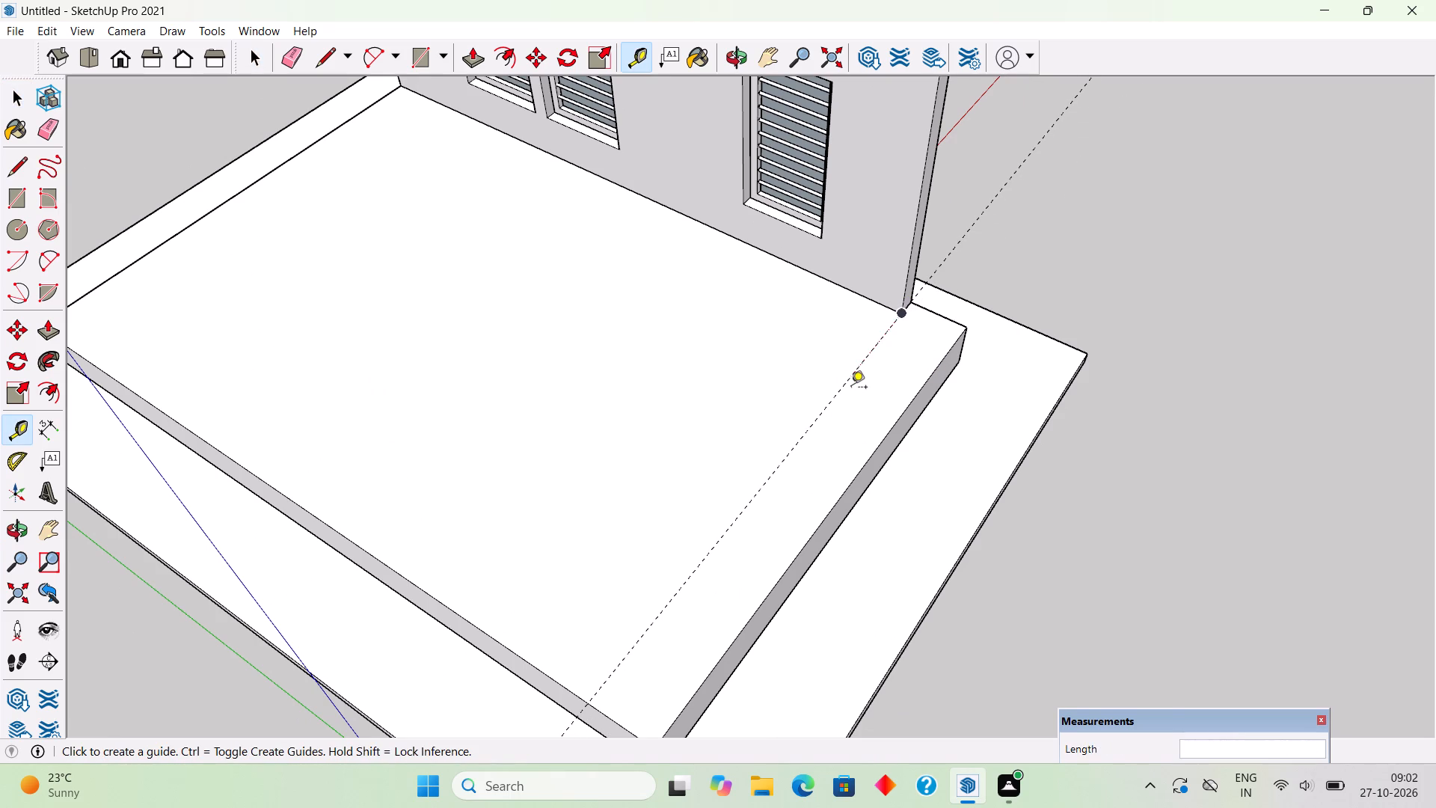
Add a second parallel guide 9" from the first one, toward the raised block's short edge.
{"action": "left_click", "coordinate": [846, 382]}
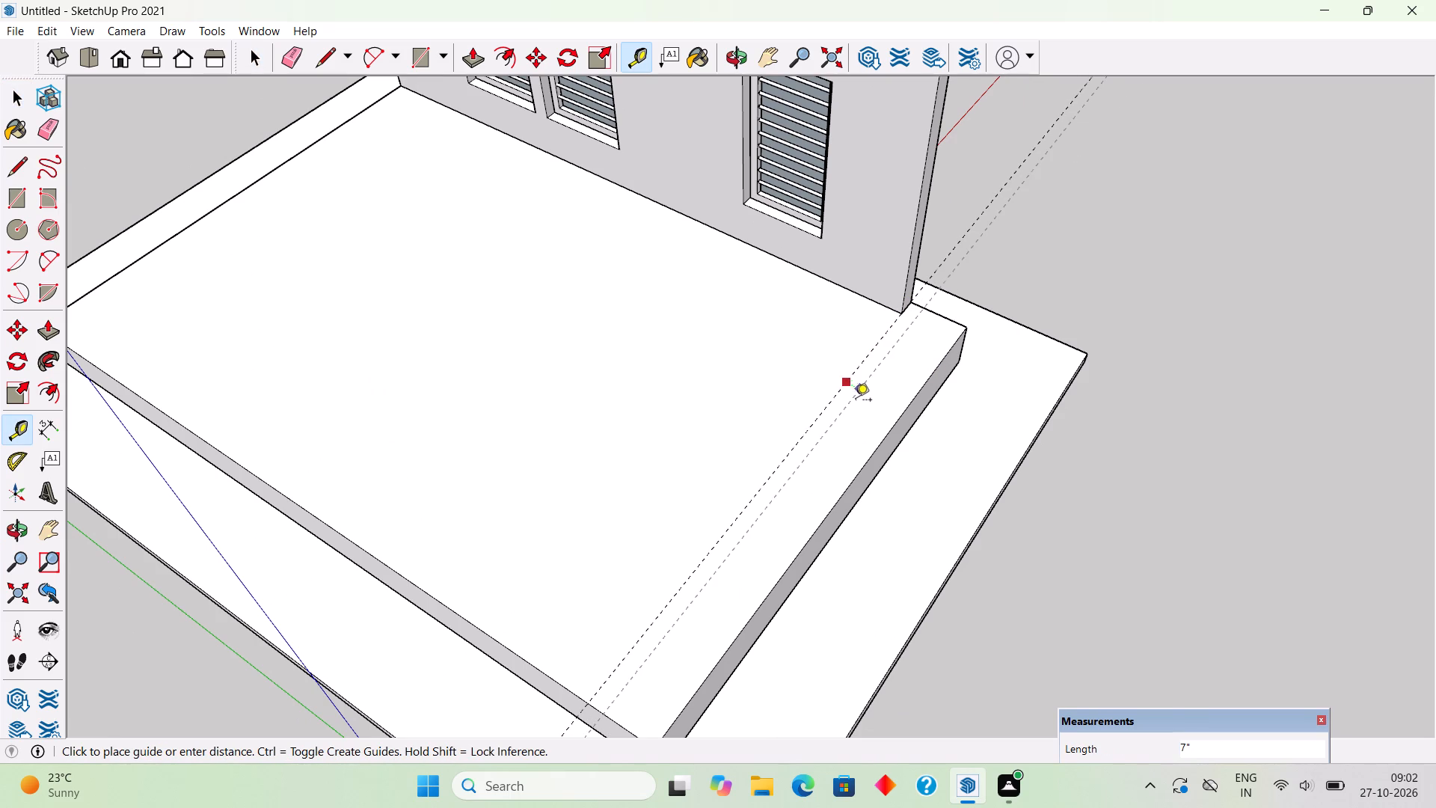
{"action": "key", "text": "9"}
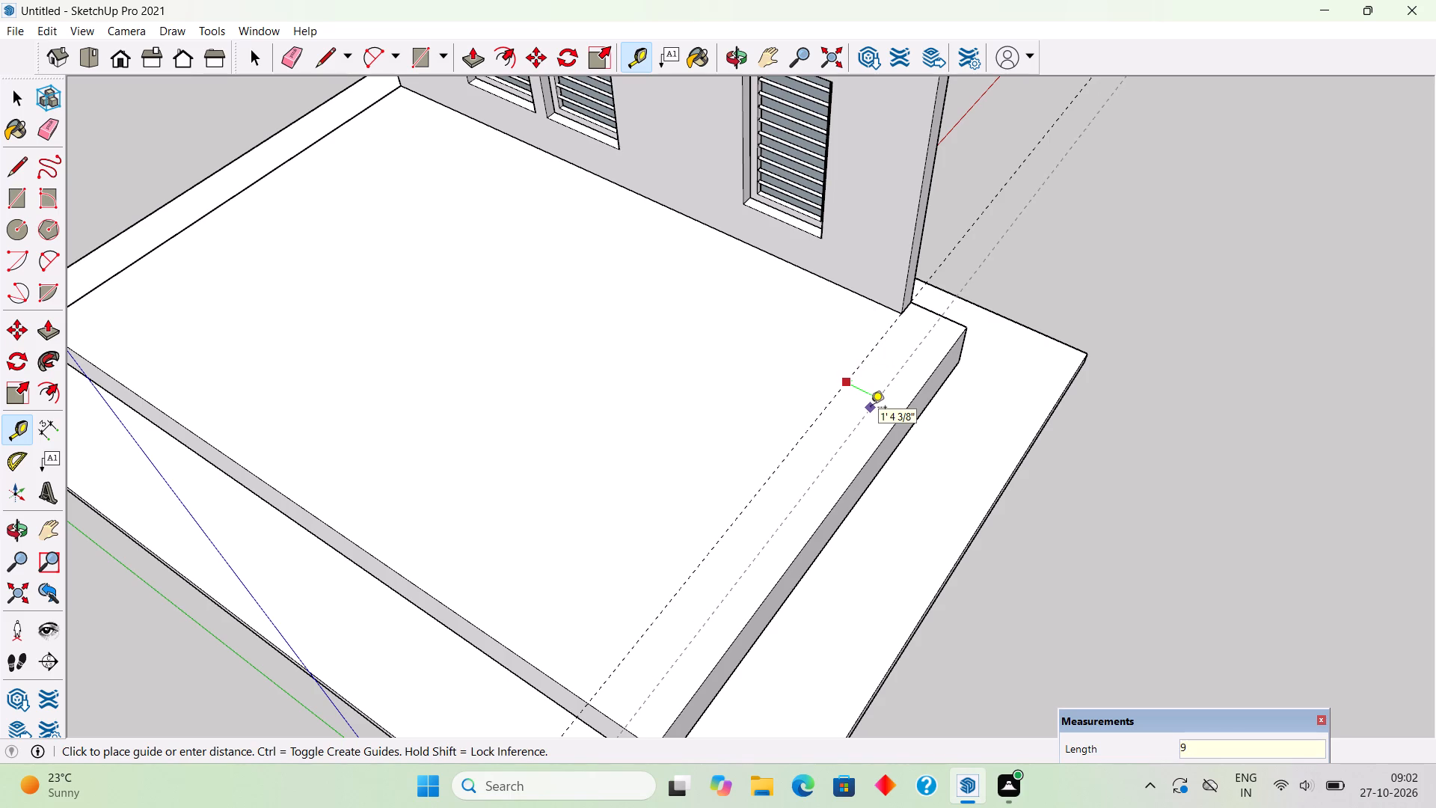
{"action": "key", "text": "shift+quotedbl"}
{"action": "key", "text": "Return"}
{"action": "key", "text": "space"}
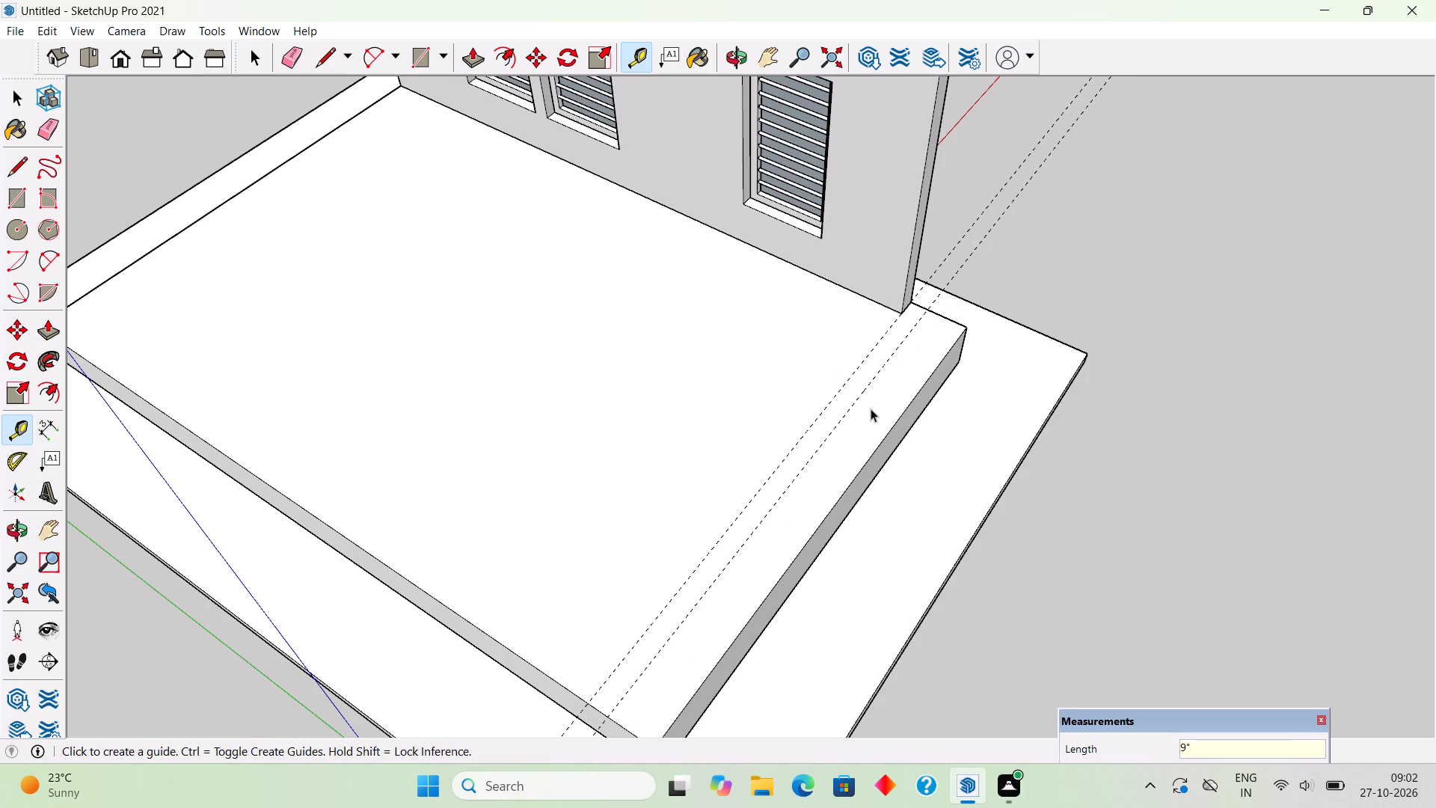
Draw a 20' by 9" rectangle between the two guides across the top of the raised block.
{"action": "type", "text": "r"}
{"action": "left_click", "coordinate": [927, 305]}
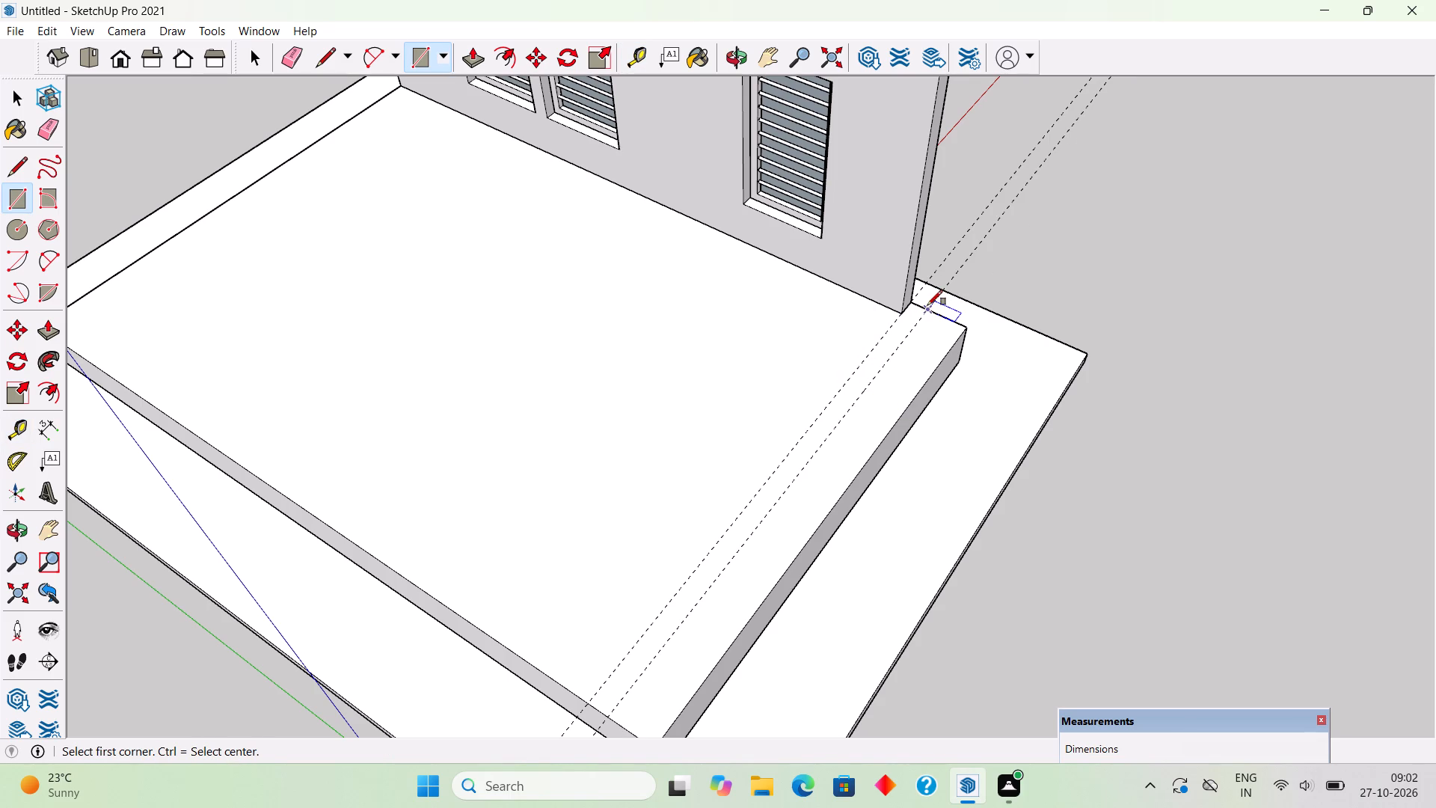
{"action": "left_click", "coordinate": [589, 708]}
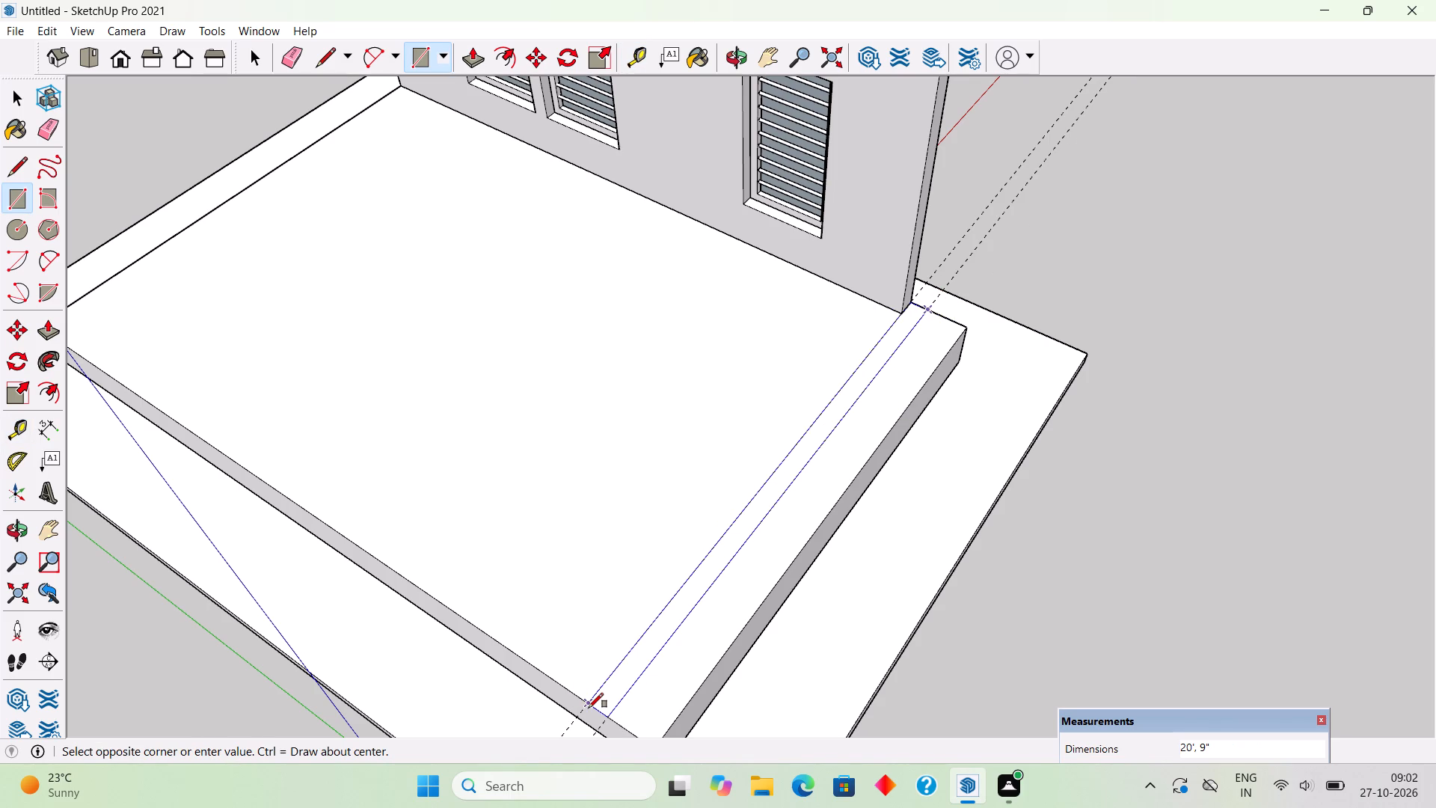
Pull the narrow rectangle up into a side wall level with the top of the window wall.
{"action": "key", "text": "p"}
{"action": "left_click", "coordinate": [749, 518]}
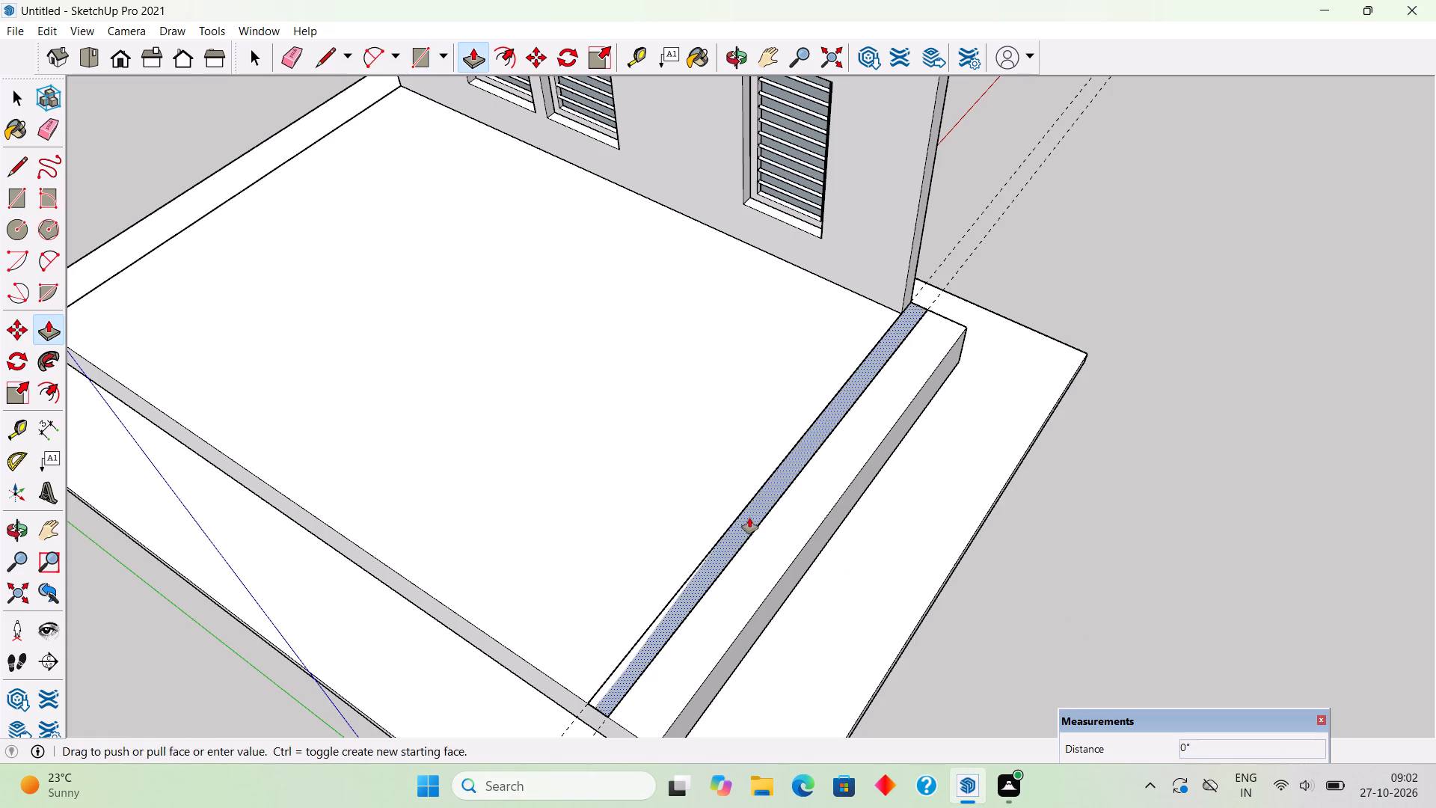
{"action": "scroll", "coordinate": [745, 472], "scroll_direction": "down", "scroll_amount": 4}
{"action": "middle_click_drag", "start_coordinate": [744, 468], "coordinate": [0, 457]}
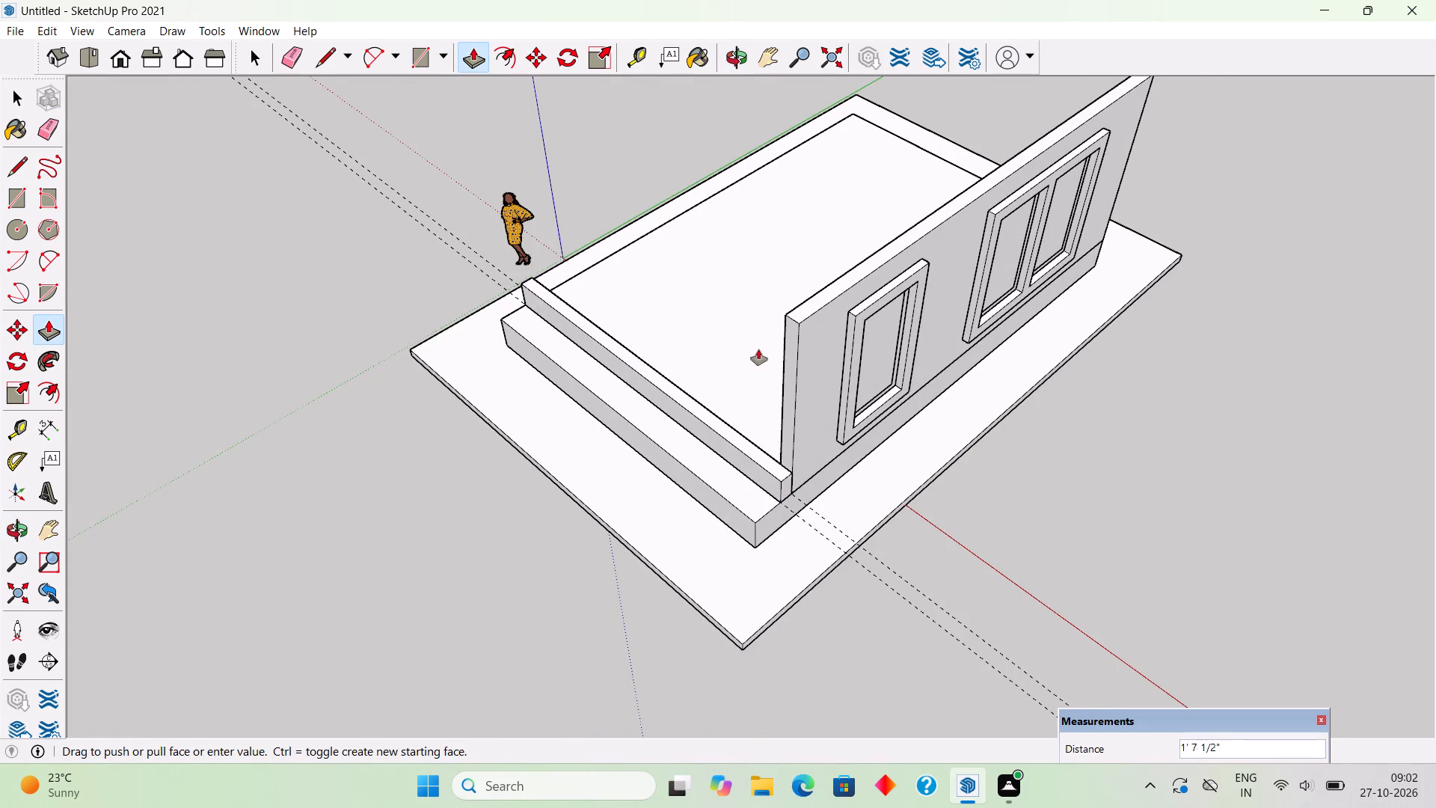
{"action": "left_click", "coordinate": [798, 320]}
{"action": "key", "text": "space"}
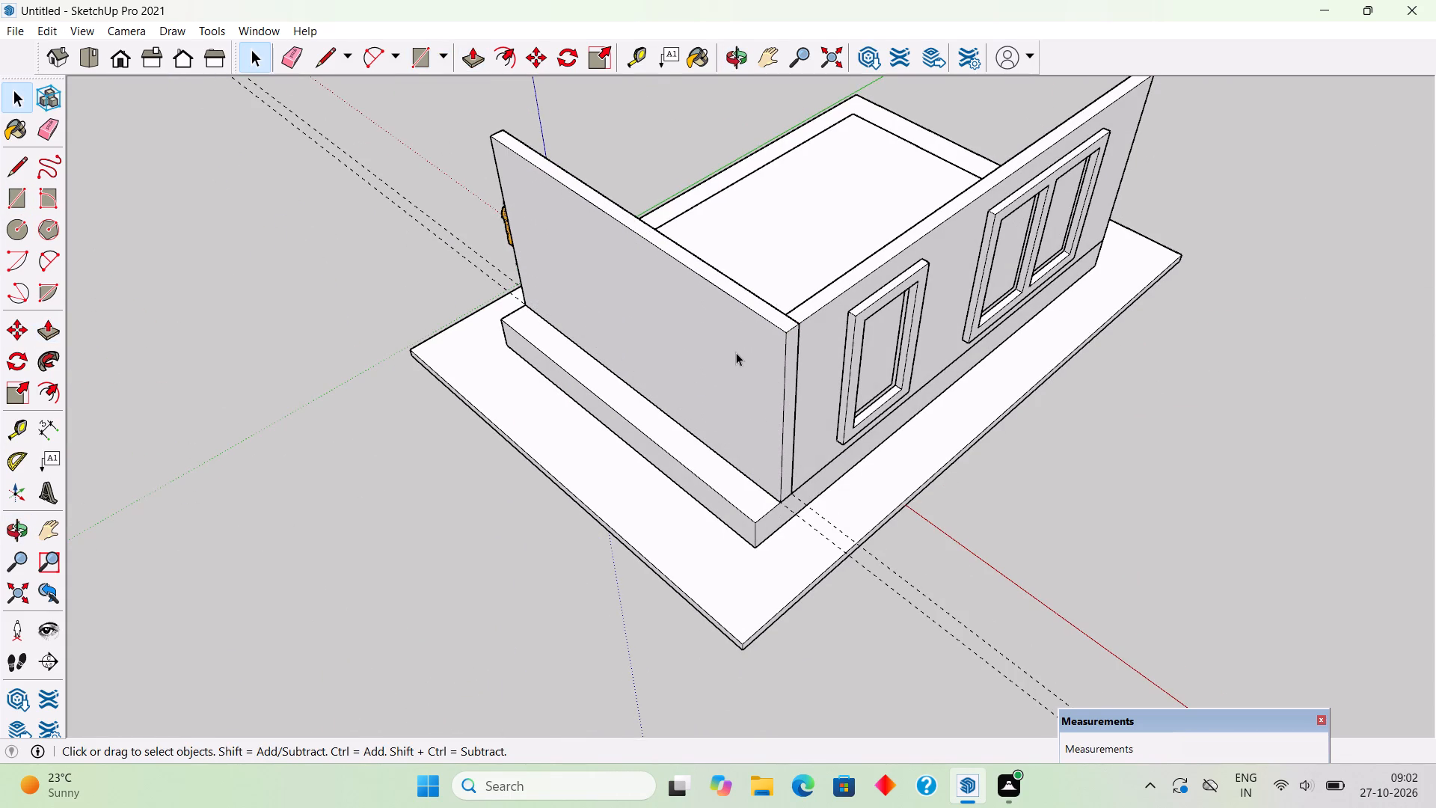
Make the new side wall, faces and edges together, a group.
{"action": "triple_click", "coordinate": [736, 352]}
{"action": "right_click", "coordinate": [736, 352]}
{"action": "left_click", "coordinate": [777, 506]}
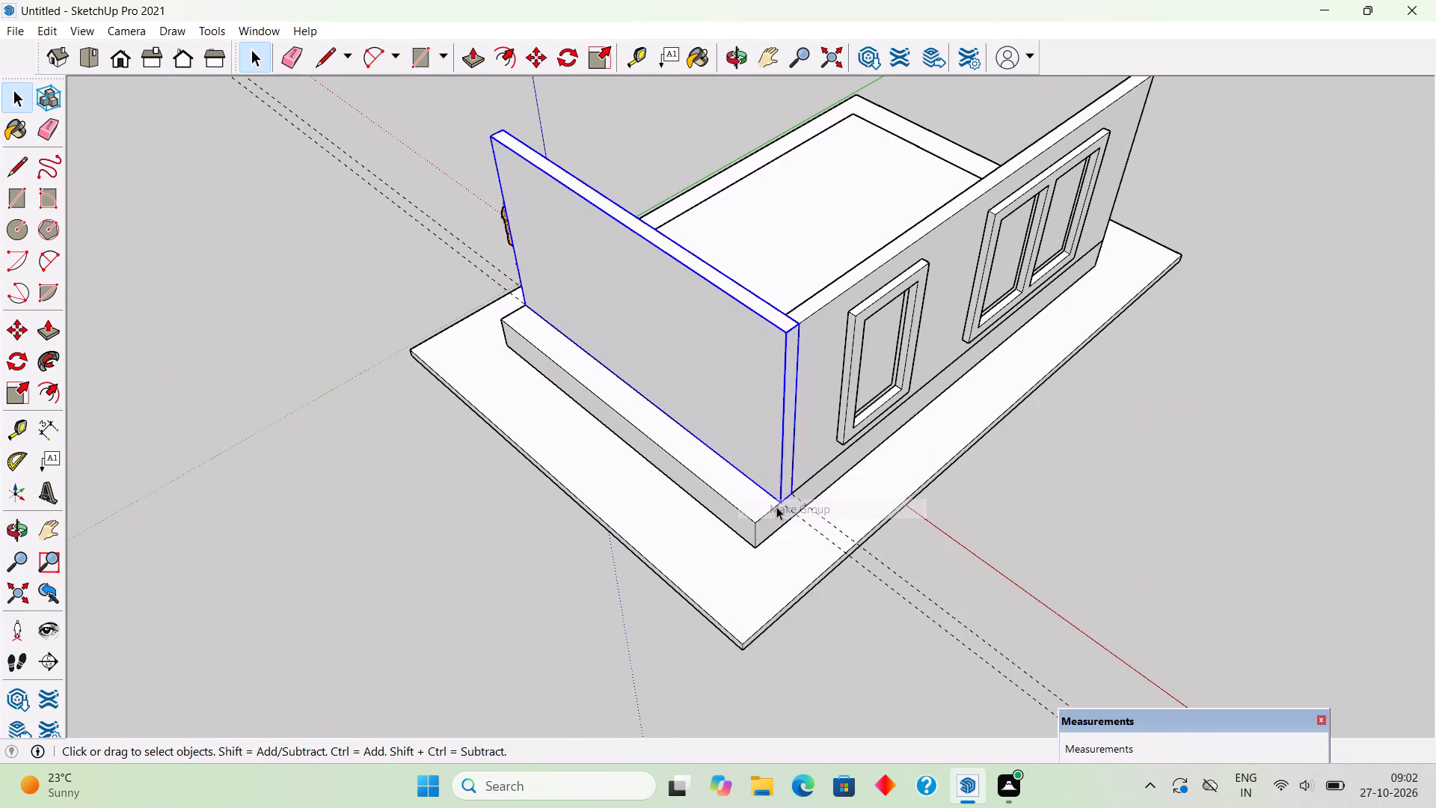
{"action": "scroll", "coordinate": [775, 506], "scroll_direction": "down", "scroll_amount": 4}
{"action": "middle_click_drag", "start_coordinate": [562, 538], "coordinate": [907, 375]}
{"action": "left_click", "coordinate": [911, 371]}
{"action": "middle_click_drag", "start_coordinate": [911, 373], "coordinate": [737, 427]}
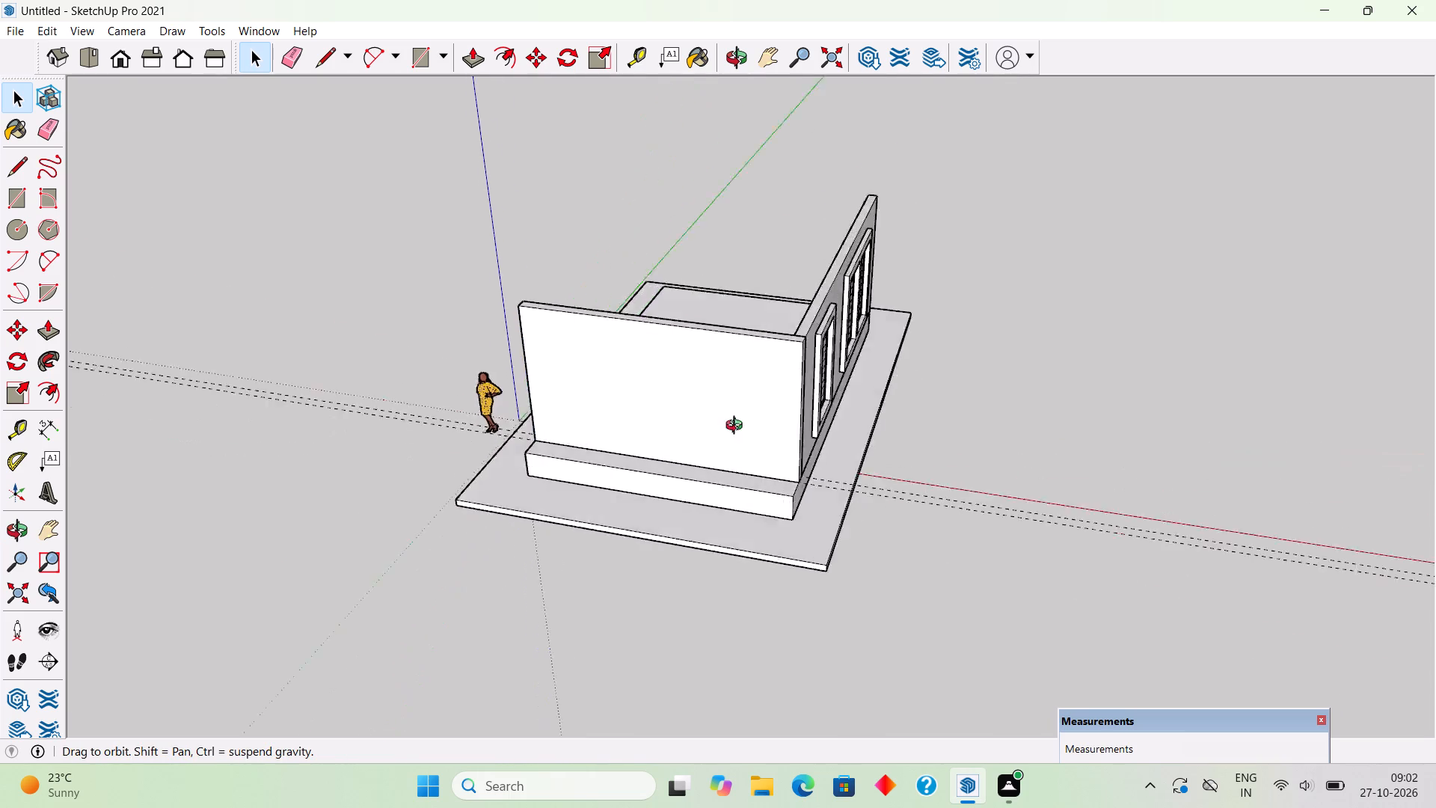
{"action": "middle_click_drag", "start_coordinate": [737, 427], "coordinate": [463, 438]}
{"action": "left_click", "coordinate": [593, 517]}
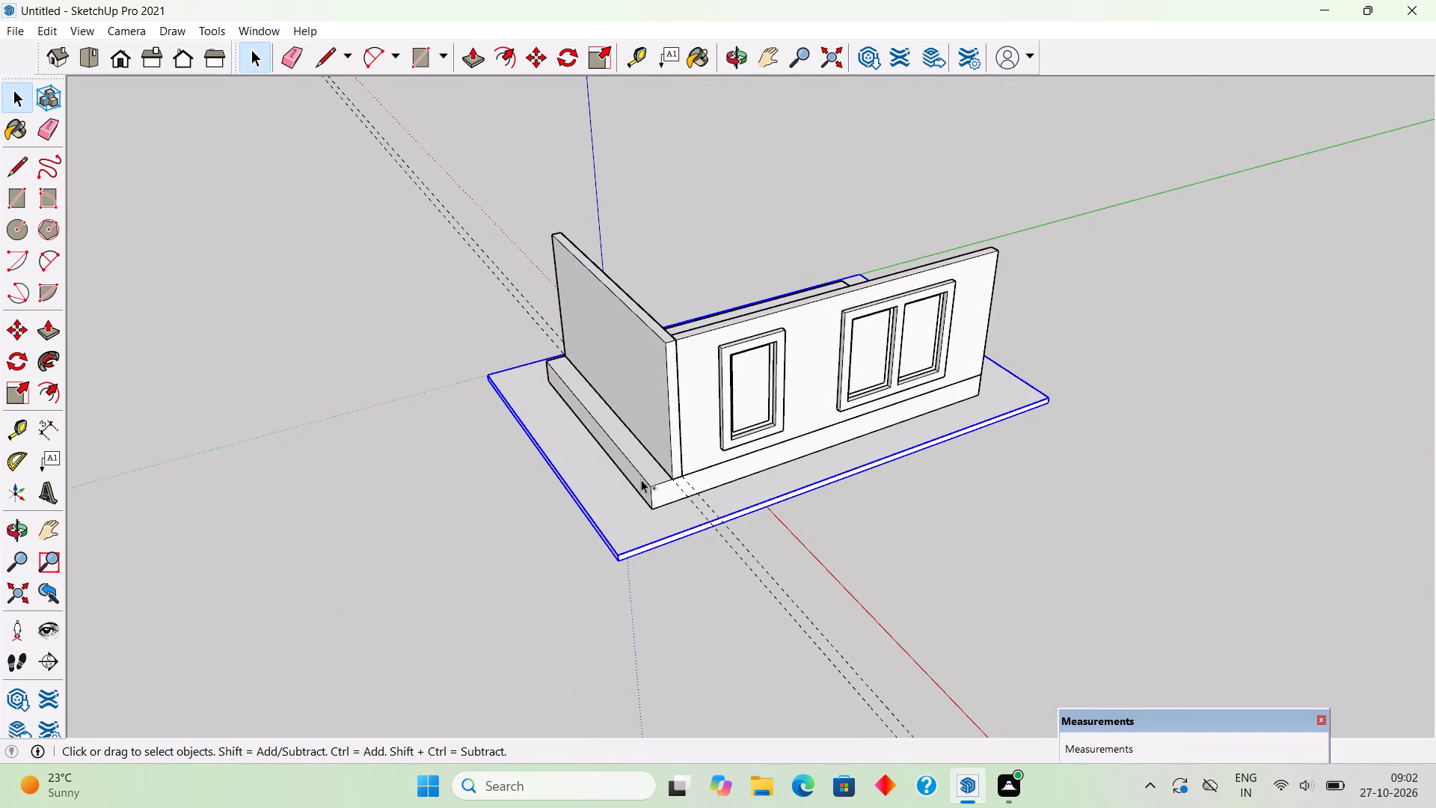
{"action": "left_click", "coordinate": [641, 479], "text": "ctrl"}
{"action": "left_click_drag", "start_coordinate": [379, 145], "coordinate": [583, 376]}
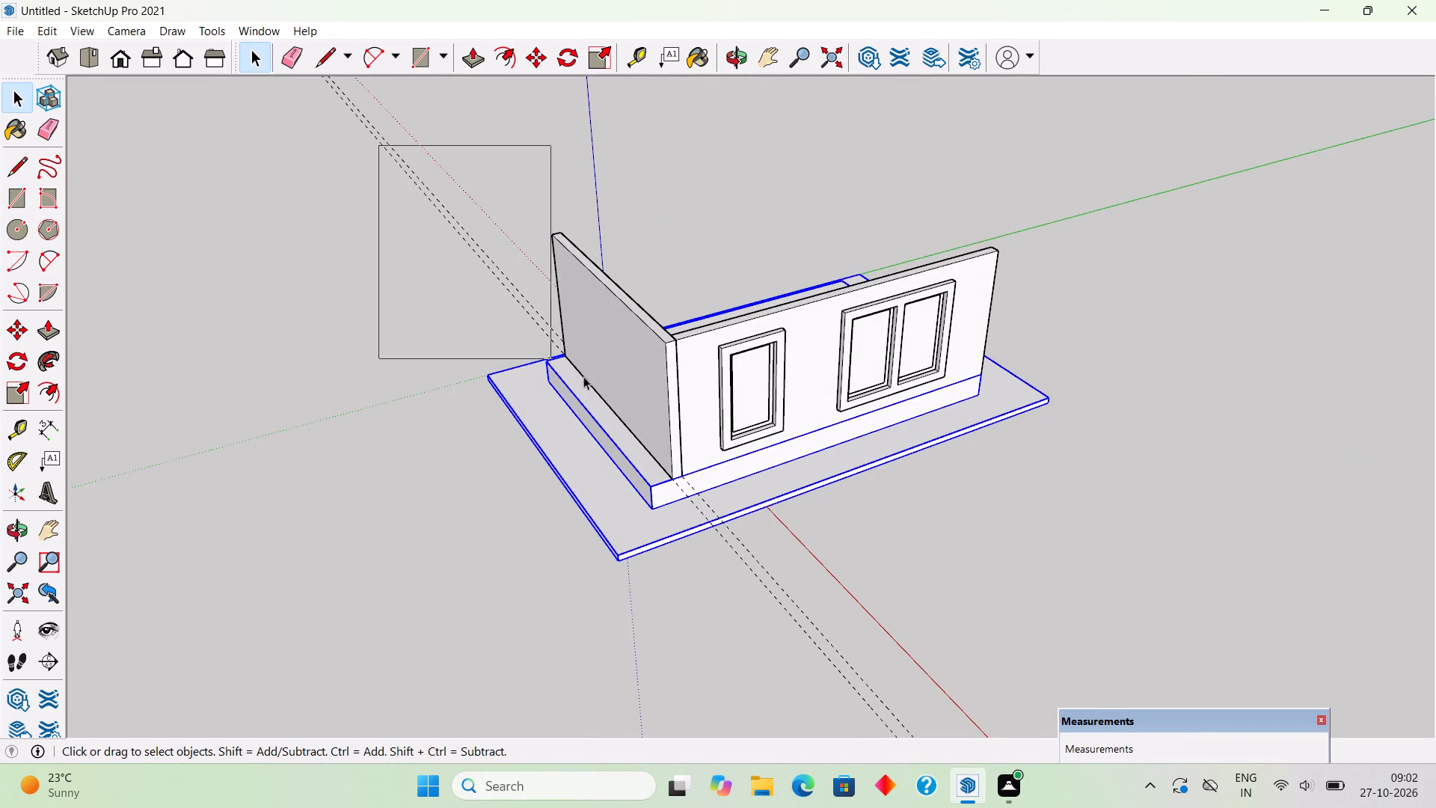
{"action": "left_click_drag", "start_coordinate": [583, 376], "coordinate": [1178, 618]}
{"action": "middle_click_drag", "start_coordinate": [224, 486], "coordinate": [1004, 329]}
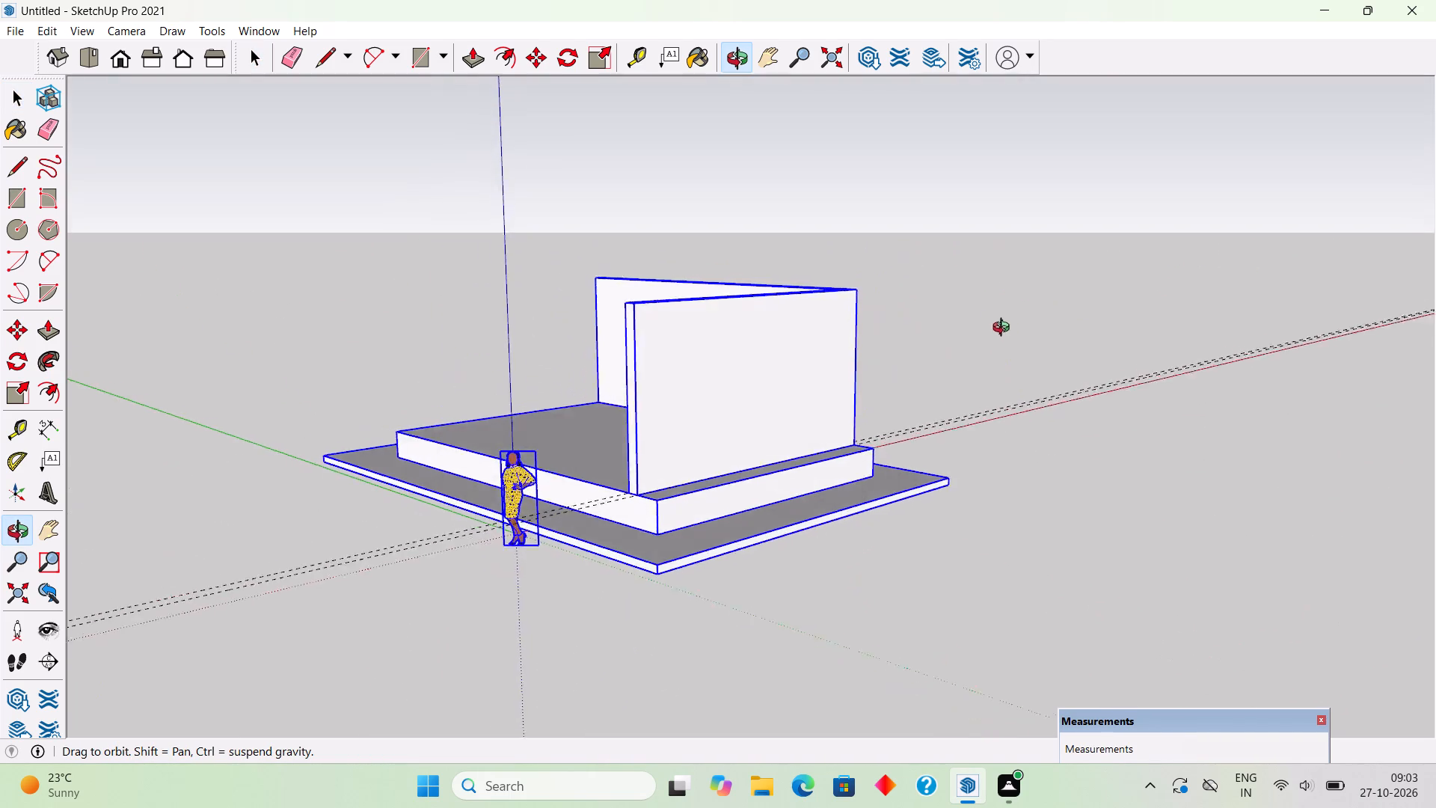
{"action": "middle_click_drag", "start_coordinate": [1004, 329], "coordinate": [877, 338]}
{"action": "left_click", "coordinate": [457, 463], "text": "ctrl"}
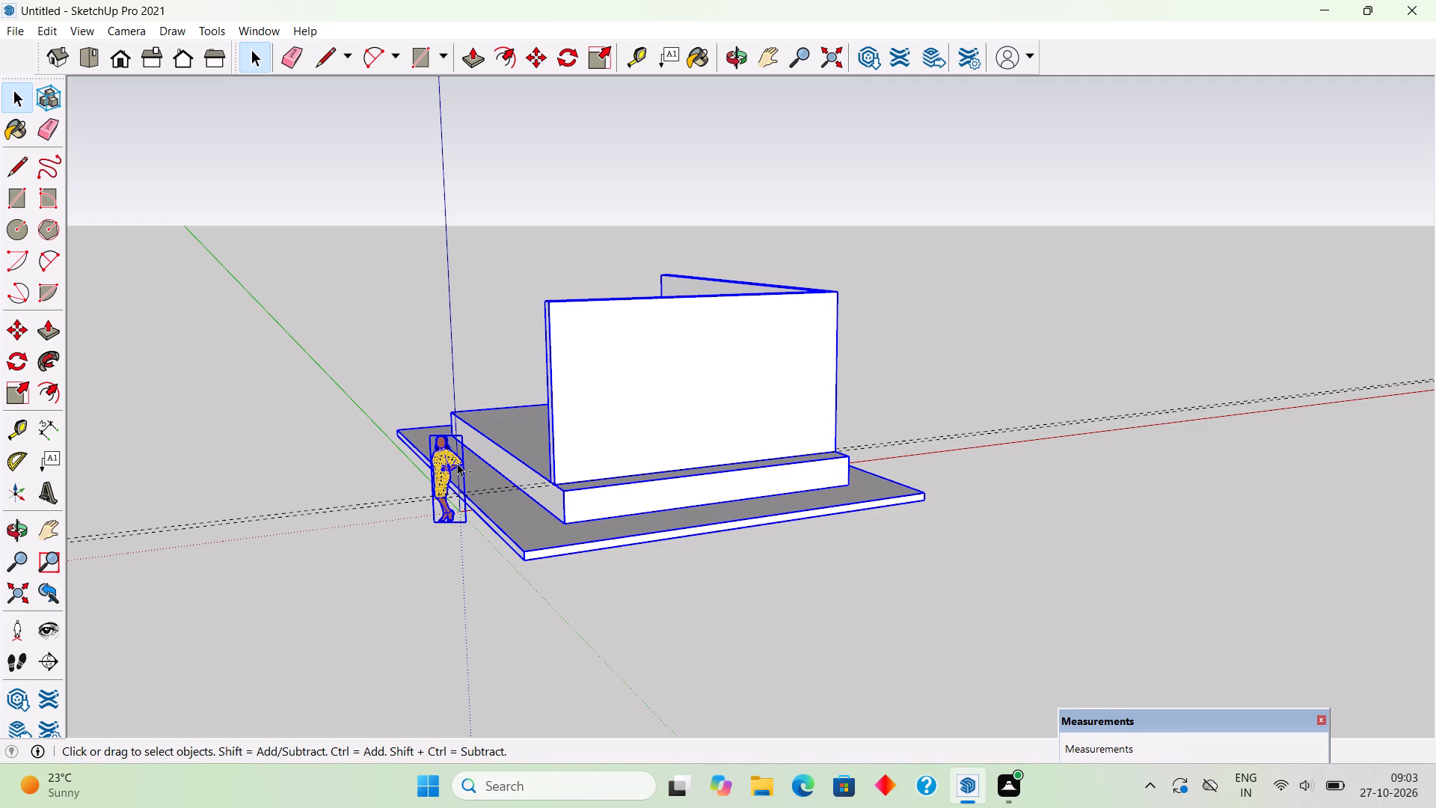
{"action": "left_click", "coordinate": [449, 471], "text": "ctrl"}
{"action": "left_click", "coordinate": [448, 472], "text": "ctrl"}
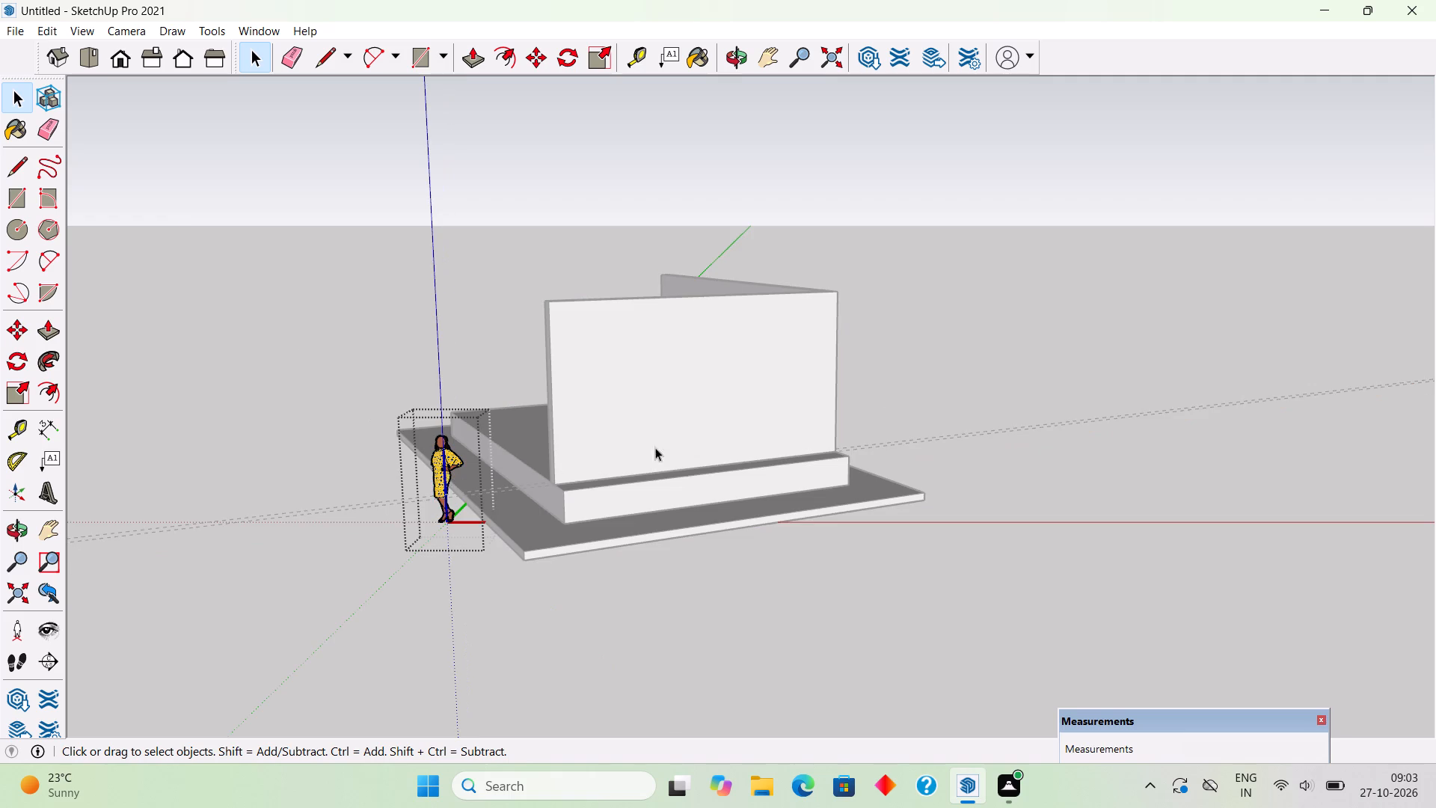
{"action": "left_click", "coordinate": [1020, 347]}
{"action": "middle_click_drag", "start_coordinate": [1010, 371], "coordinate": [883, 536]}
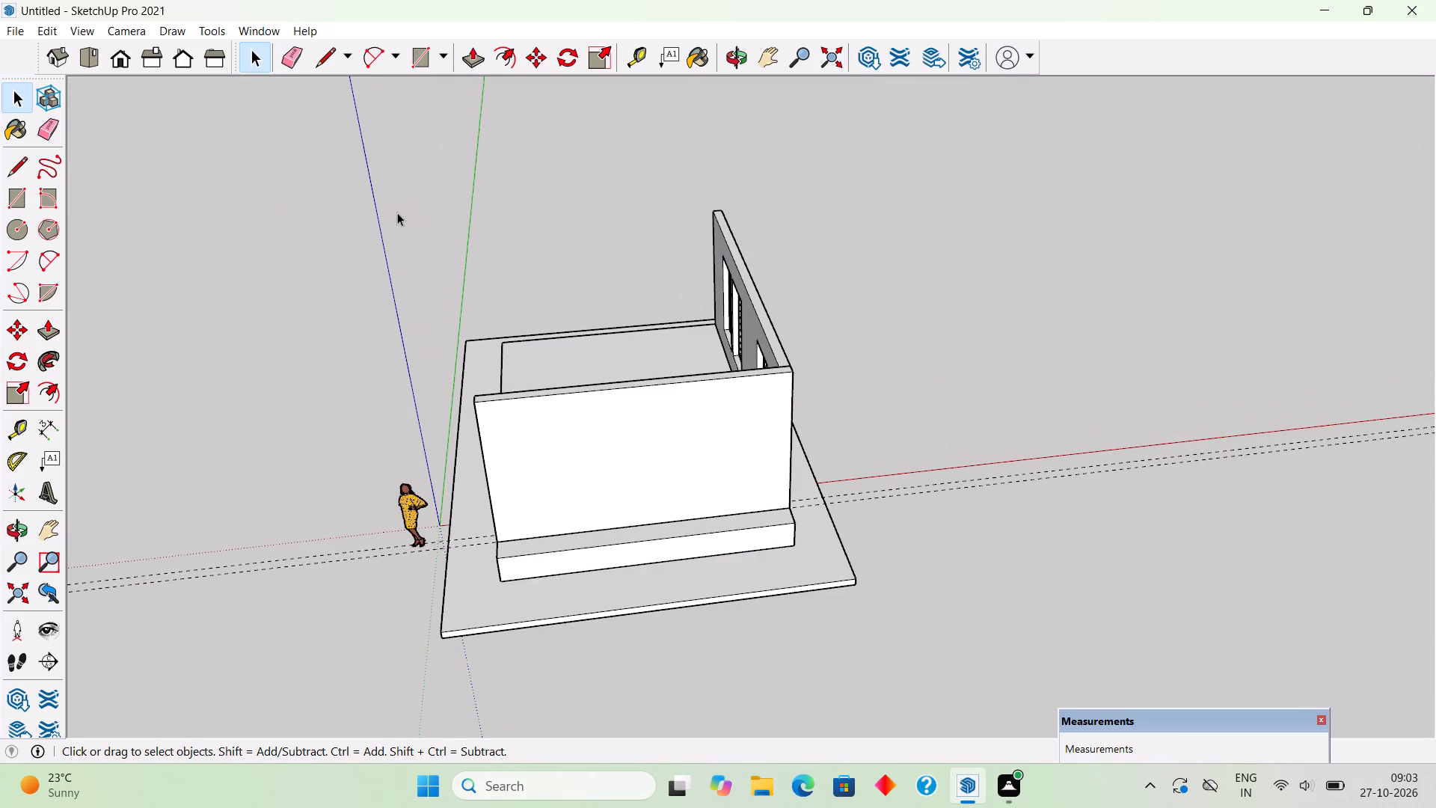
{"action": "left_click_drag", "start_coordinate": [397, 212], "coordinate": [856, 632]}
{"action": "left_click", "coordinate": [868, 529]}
Select the slab, block and both walls without the scale figure and move them about 18' 1" along the green axis.
{"action": "left_click_drag", "start_coordinate": [441, 303], "coordinate": [892, 619]}
{"action": "left_click", "coordinate": [684, 587], "text": "ctrl"}
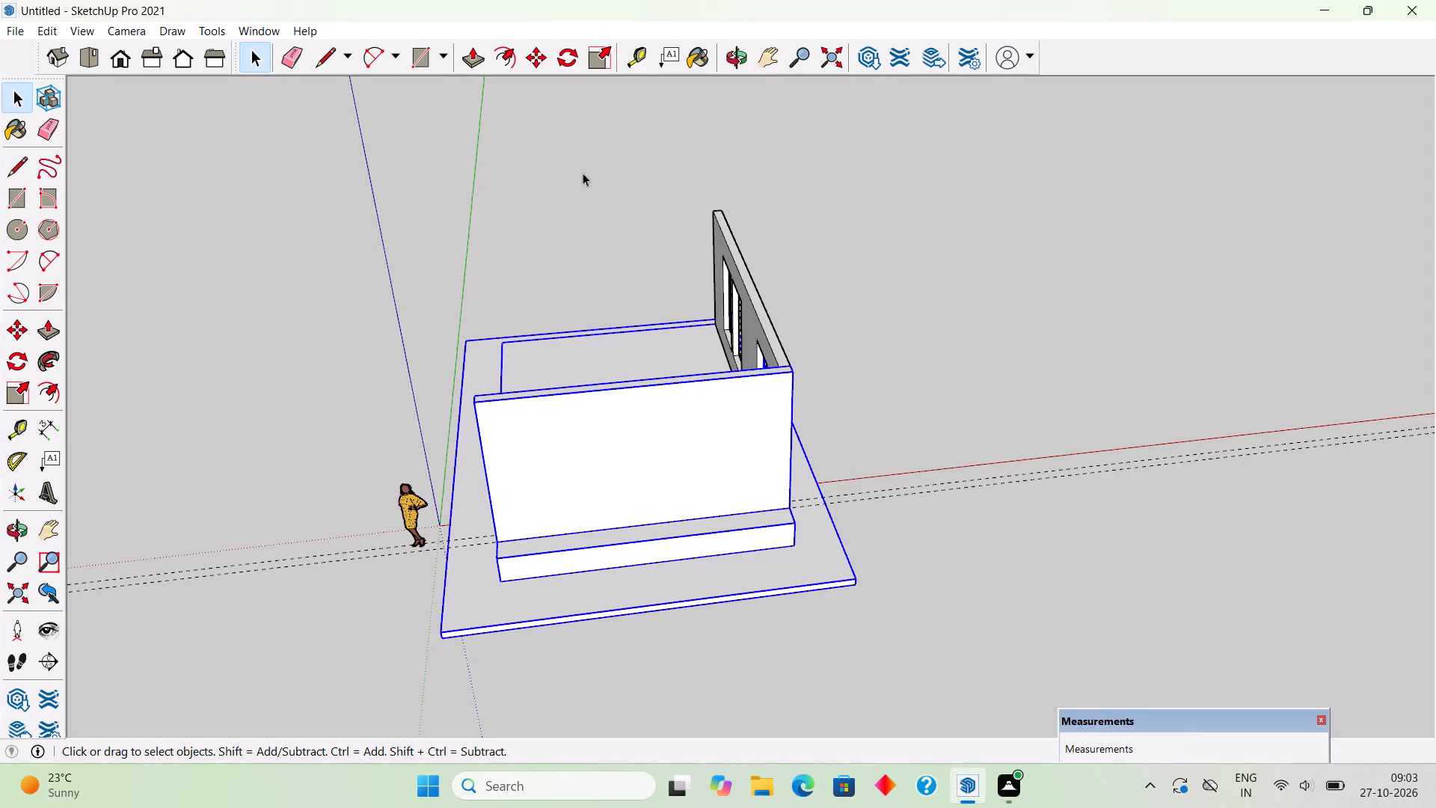
{"action": "left_click_drag", "start_coordinate": [617, 201], "coordinate": [976, 575]}
{"action": "middle_click_drag", "start_coordinate": [976, 575], "coordinate": [174, 551]}
{"action": "key", "text": "m"}
{"action": "left_click", "coordinate": [754, 480]}
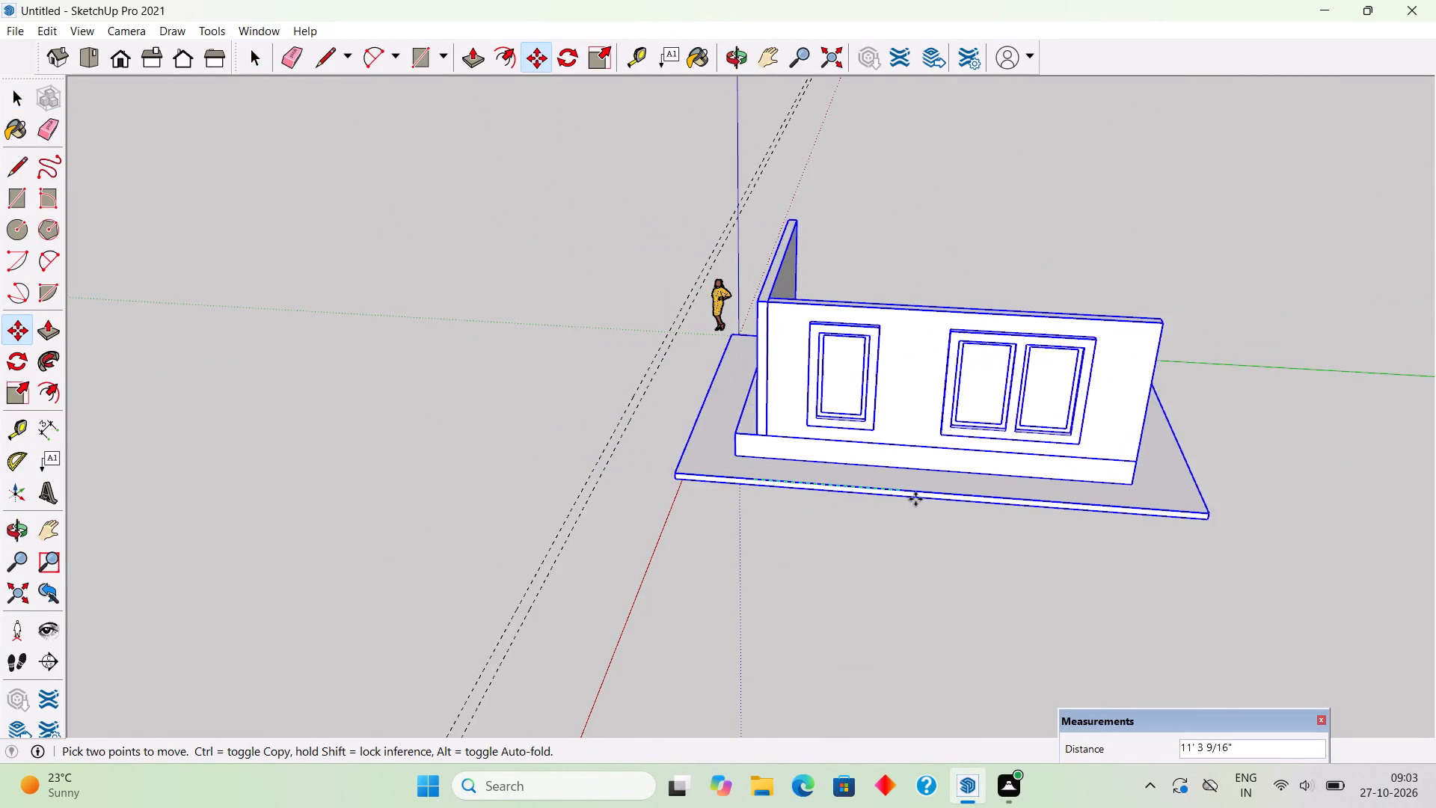
{"action": "left_click", "coordinate": [998, 506]}
{"action": "left_click", "coordinate": [998, 506]}
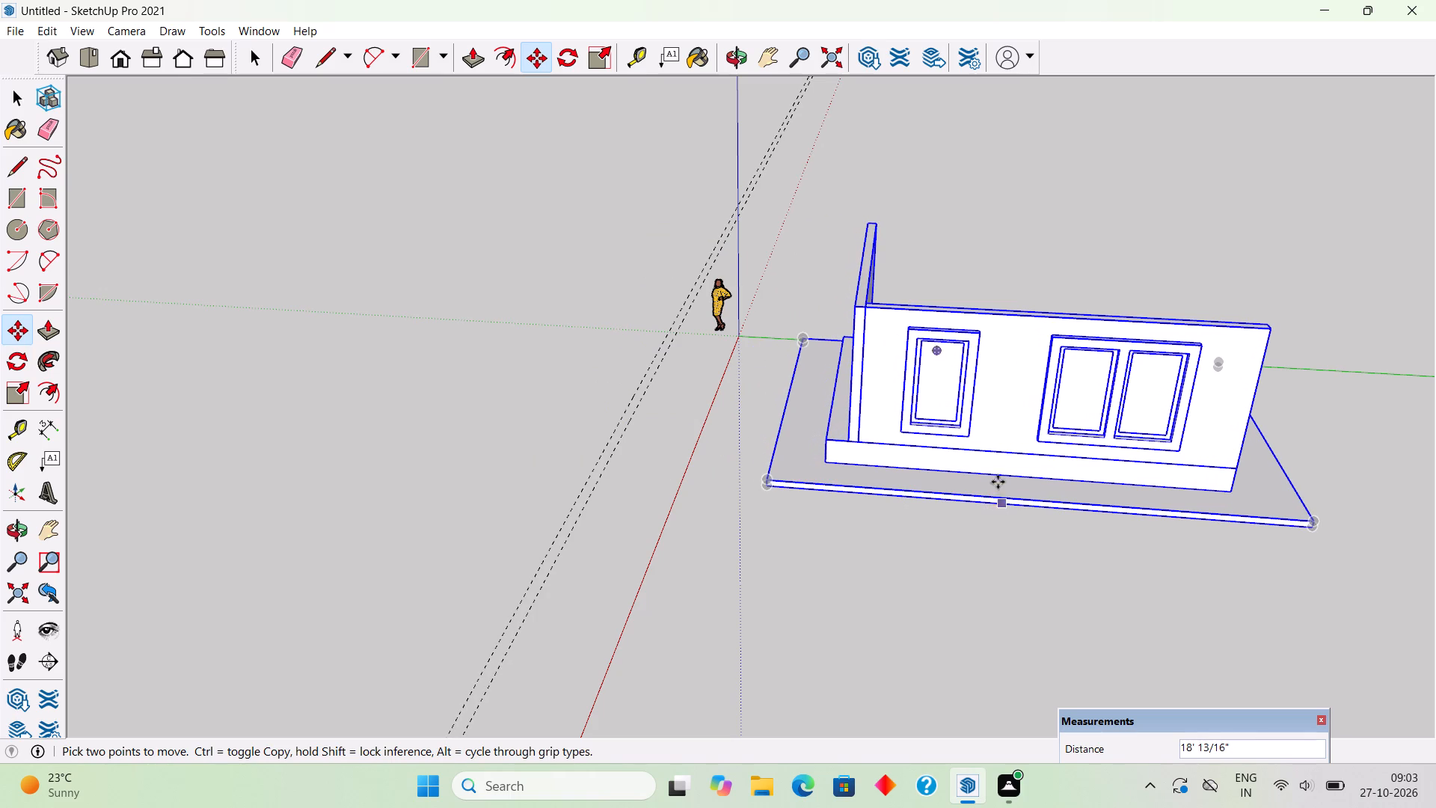
Move the selected building about 9' 8" along the red axis and clear the selection.
{"action": "left_click", "coordinate": [996, 486]}
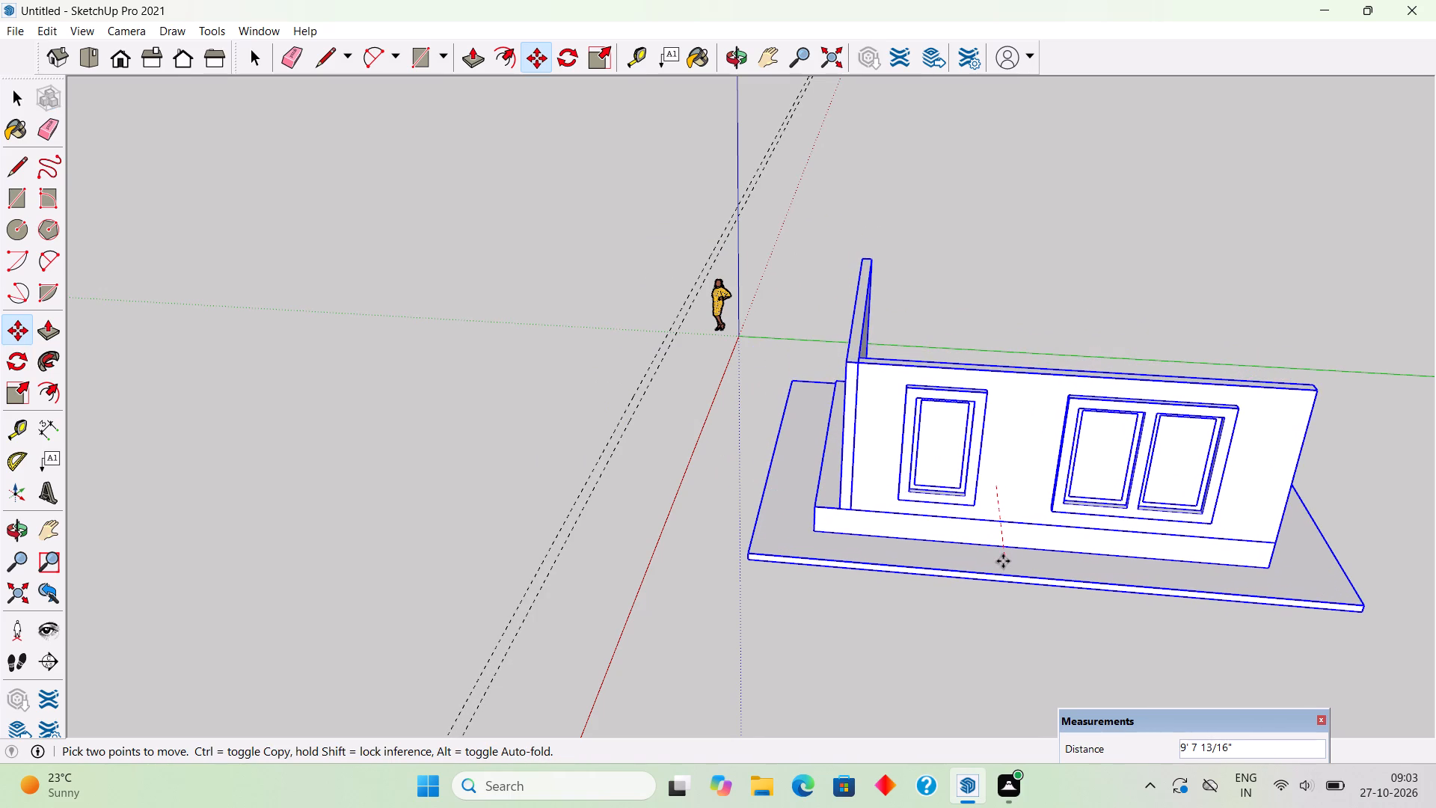
{"action": "left_click", "coordinate": [1003, 561]}
{"action": "key", "text": "space"}
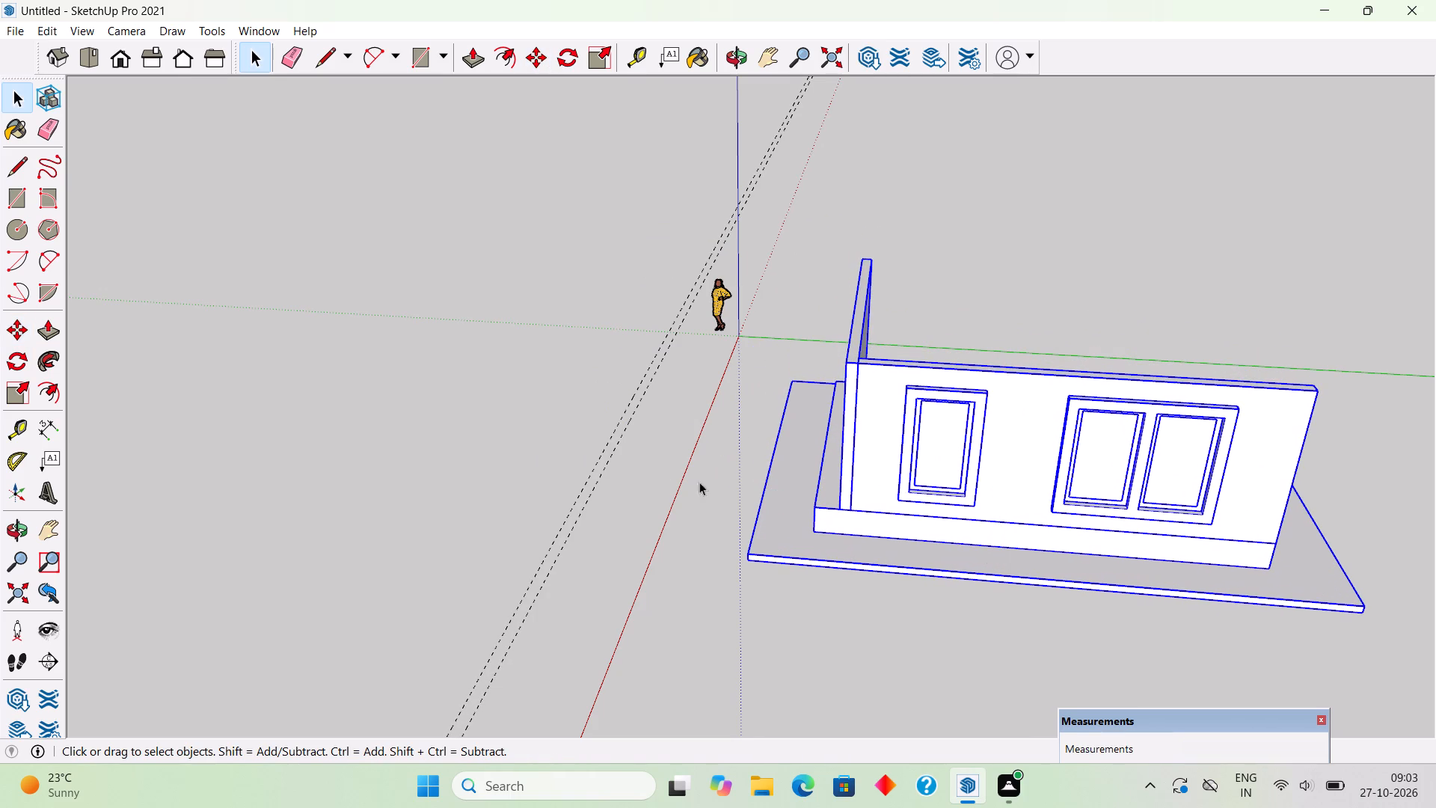
{"action": "left_click", "coordinate": [479, 356]}
Look over the moved building and its new side wall from several angles.
{"action": "scroll", "coordinate": [408, 402], "scroll_direction": "down", "scroll_amount": 9}
{"action": "scroll", "coordinate": [355, 454], "scroll_direction": "up", "scroll_amount": 1}
{"action": "scroll", "coordinate": [338, 480], "scroll_direction": "down", "scroll_amount": 5}
{"action": "middle_click_drag", "start_coordinate": [467, 558], "coordinate": [1047, 498]}
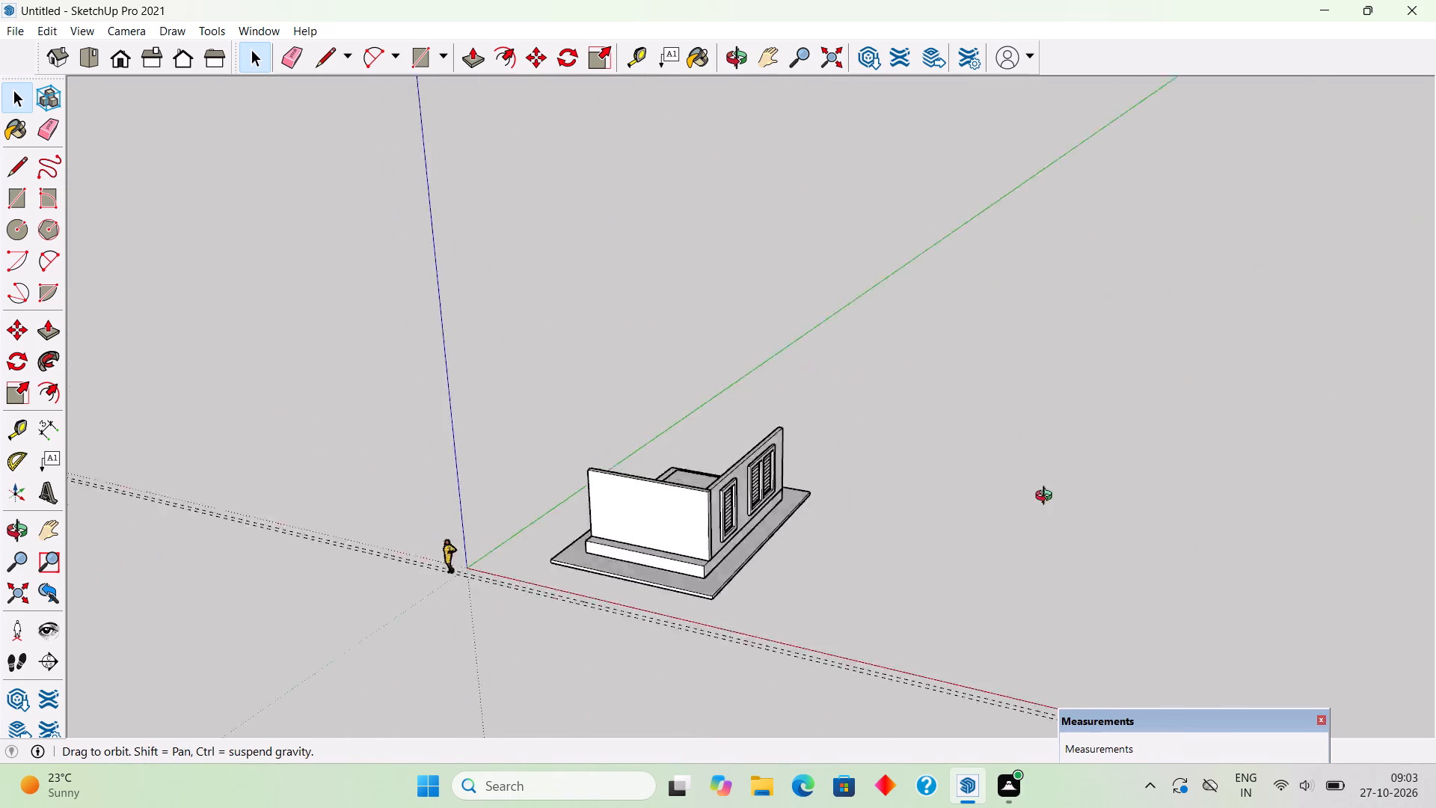
{"action": "middle_click_drag", "start_coordinate": [1047, 498], "coordinate": [1154, 458]}
{"action": "scroll", "coordinate": [891, 563], "scroll_direction": "up", "scroll_amount": 4}
{"action": "scroll", "coordinate": [735, 514], "scroll_direction": "up", "scroll_amount": 4}
{"action": "middle_click_drag", "start_coordinate": [714, 491], "coordinate": [500, 488]}
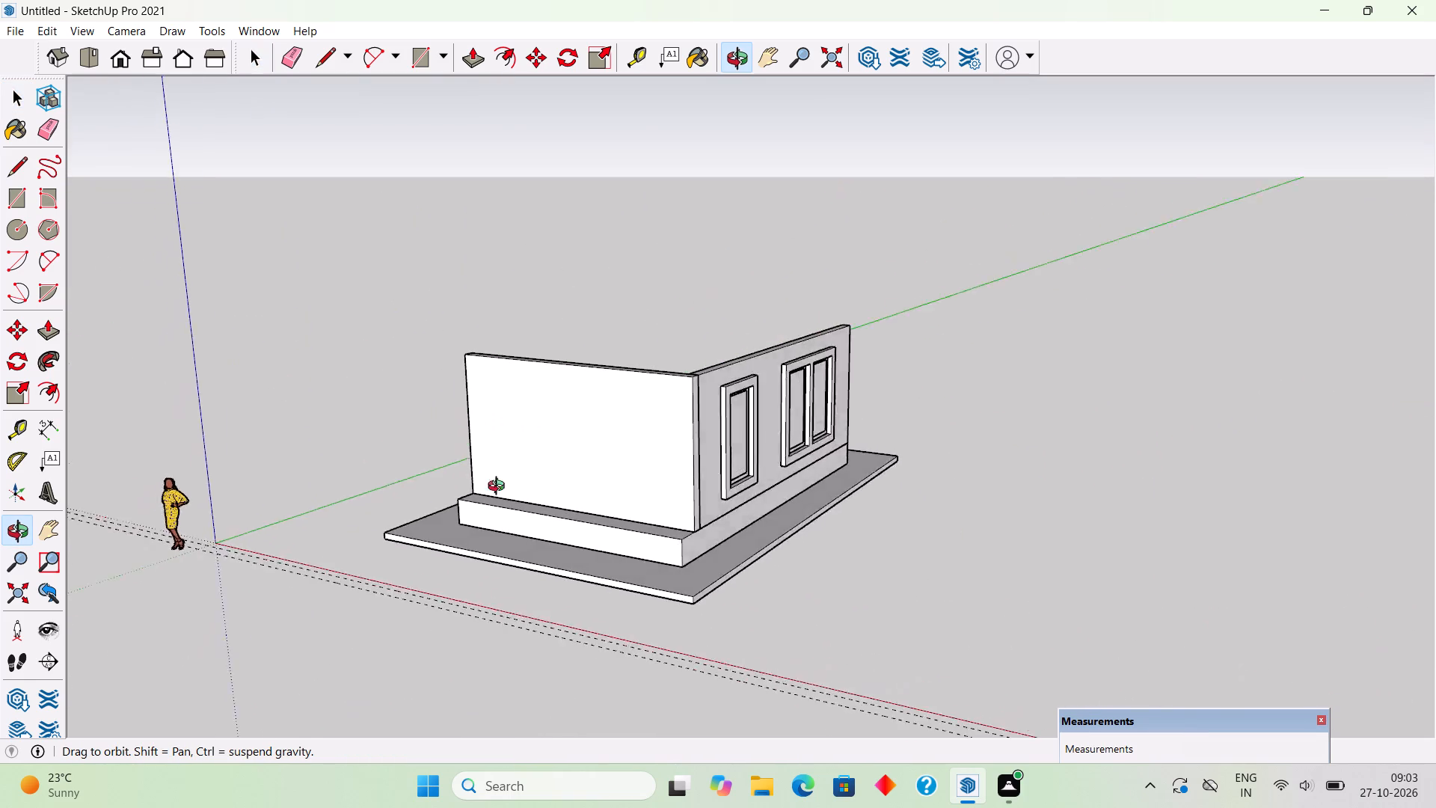
{"action": "middle_click_drag", "start_coordinate": [500, 488], "coordinate": [471, 545]}
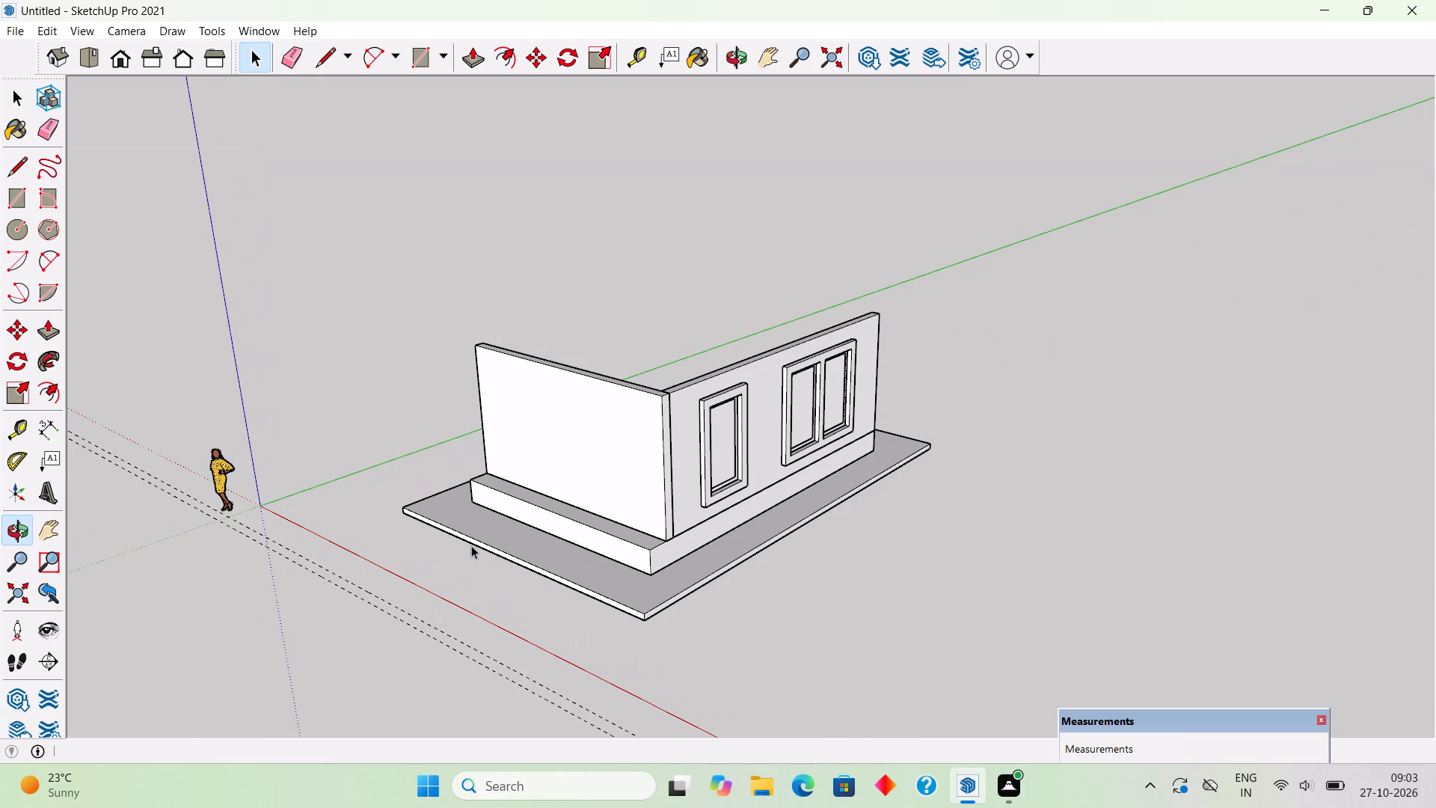
Select the whole building again and move it farther from the scale figure, roughly along the red axis.
{"action": "scroll", "coordinate": [479, 524], "scroll_direction": "down", "scroll_amount": 4}
{"action": "middle_click_drag", "start_coordinate": [472, 533], "coordinate": [785, 539]}
{"action": "left_click_drag", "start_coordinate": [425, 364], "coordinate": [826, 645]}
{"action": "middle_click_drag", "start_coordinate": [696, 595], "coordinate": [562, 643]}
{"action": "key", "text": "m"}
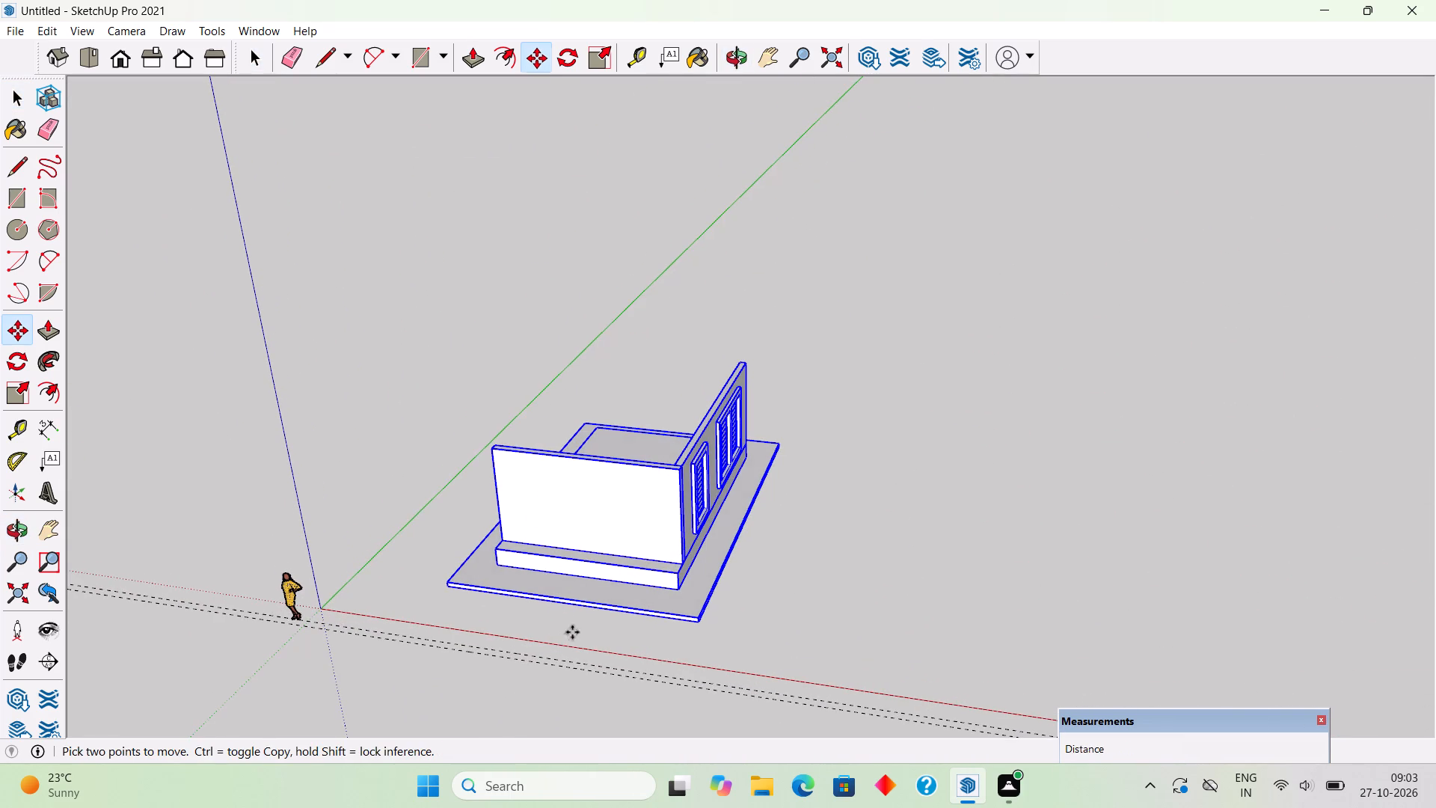
{"action": "left_click", "coordinate": [718, 553]}
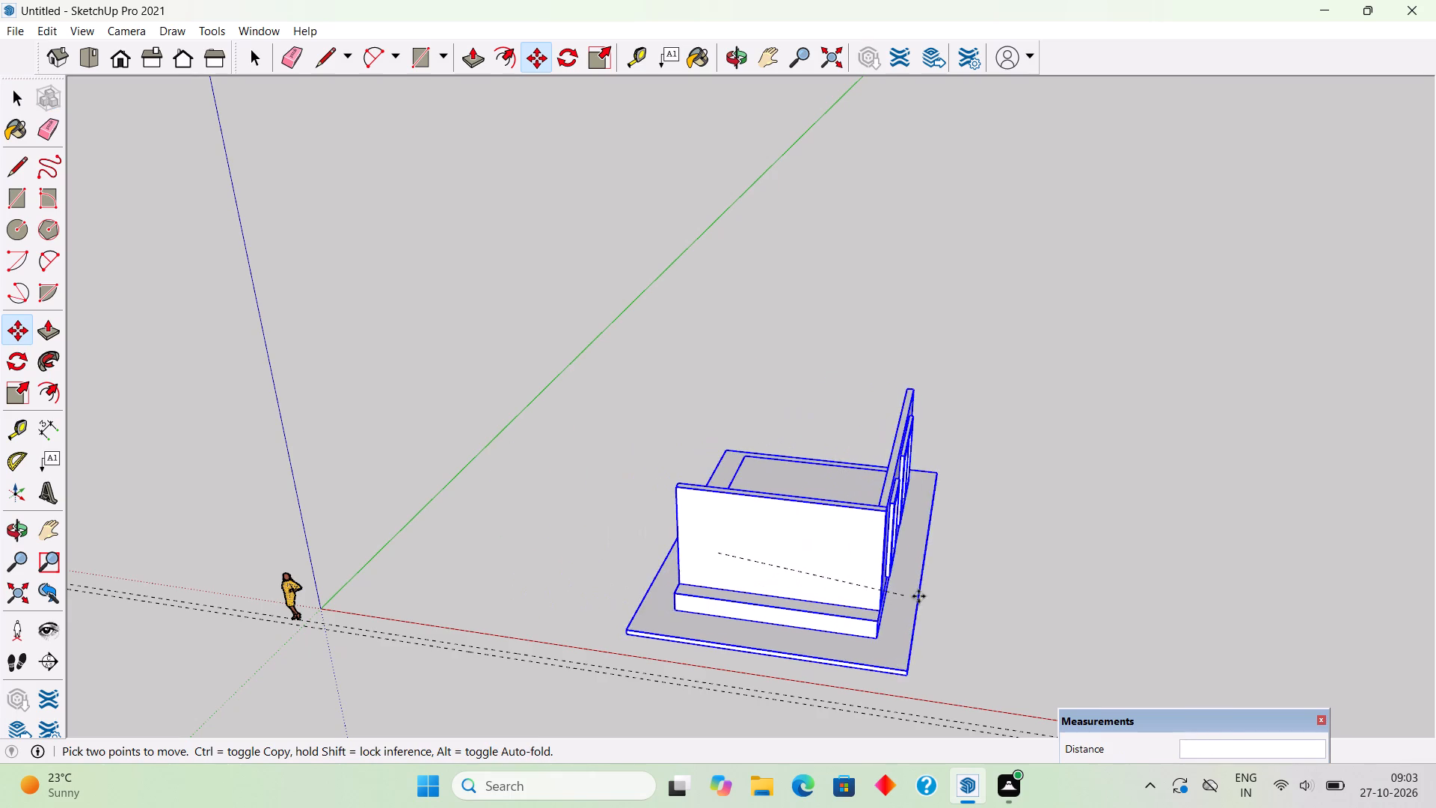
{"action": "left_click", "coordinate": [957, 584]}
{"action": "key", "text": "space"}
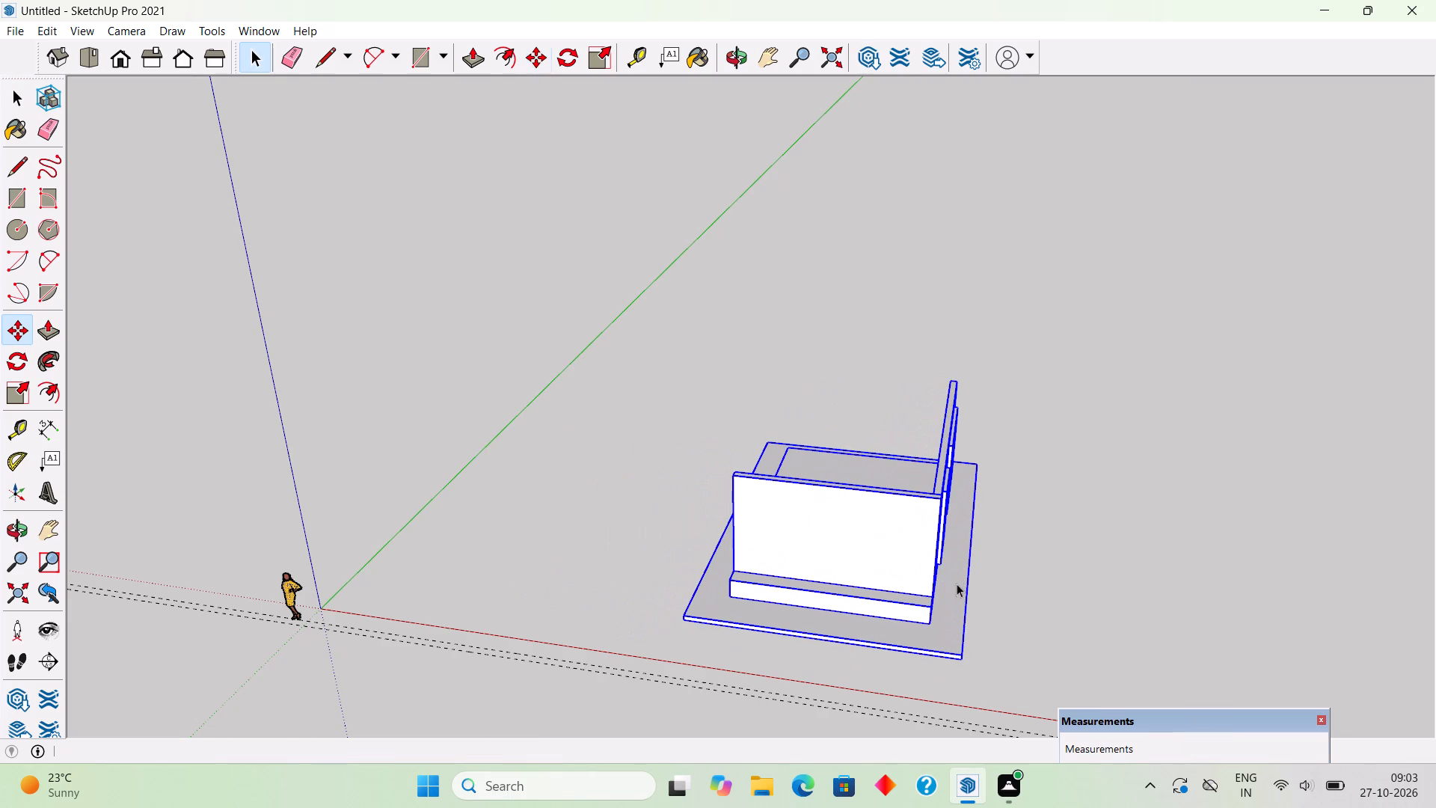
{"action": "left_click", "coordinate": [1091, 544]}
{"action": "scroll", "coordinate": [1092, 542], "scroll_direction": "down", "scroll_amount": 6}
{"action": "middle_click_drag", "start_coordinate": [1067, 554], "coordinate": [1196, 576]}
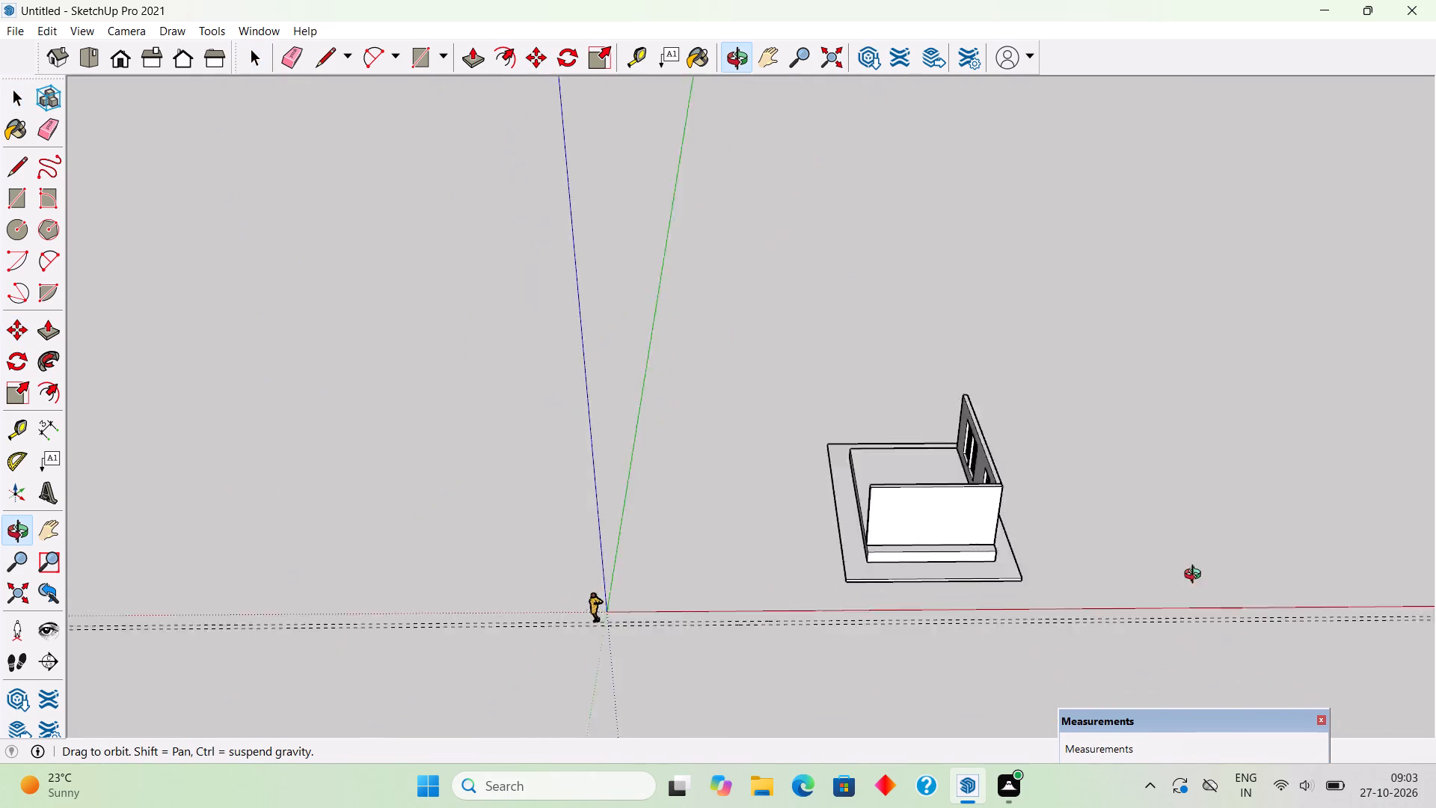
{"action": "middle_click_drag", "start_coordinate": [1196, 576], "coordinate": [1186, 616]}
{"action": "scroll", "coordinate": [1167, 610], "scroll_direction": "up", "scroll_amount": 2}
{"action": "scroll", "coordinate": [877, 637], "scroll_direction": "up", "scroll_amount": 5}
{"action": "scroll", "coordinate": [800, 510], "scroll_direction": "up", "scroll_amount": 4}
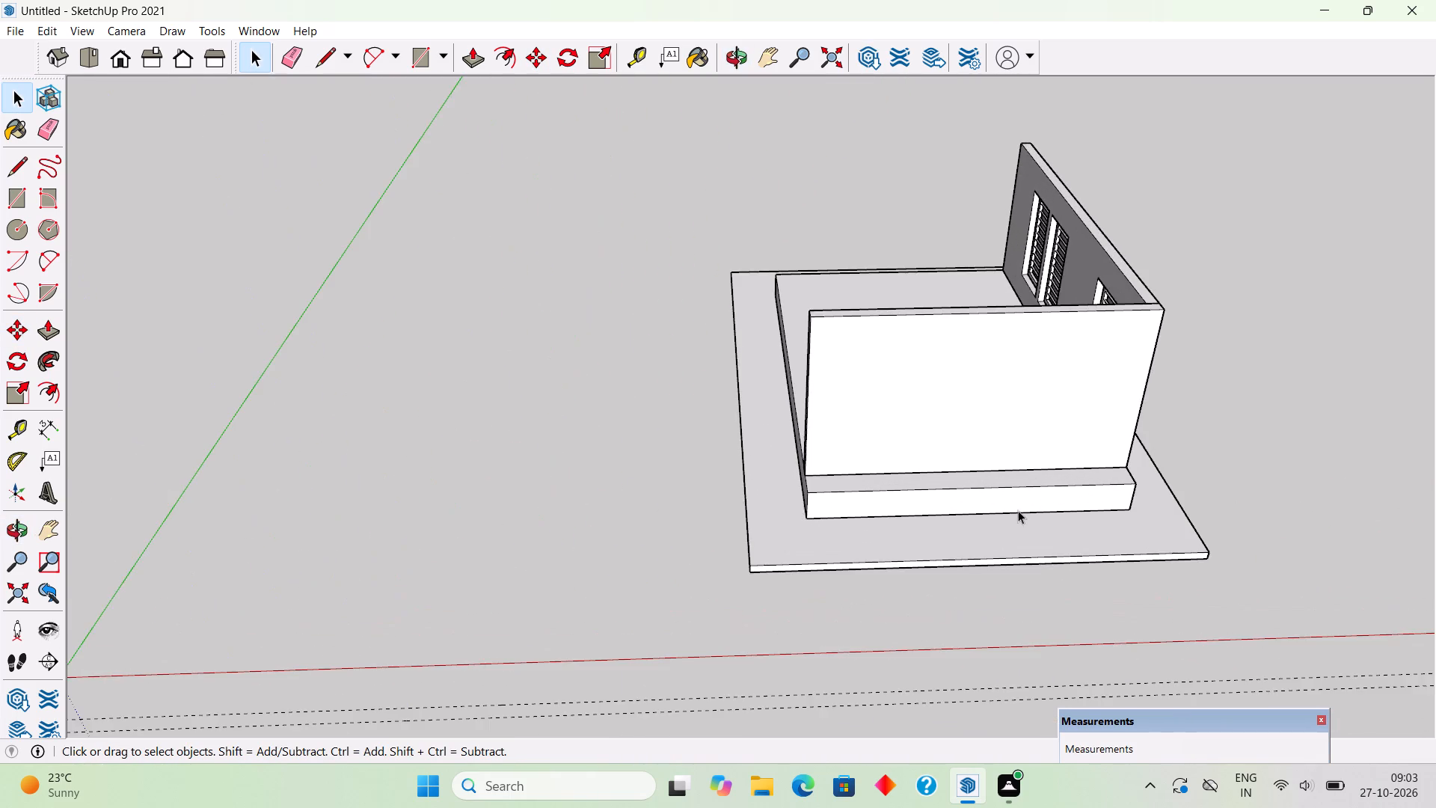
Extend the slab about 18' 5" along the red axis with Push/Pull on its open side face.
{"action": "middle_click_drag", "start_coordinate": [1023, 518], "coordinate": [1155, 573]}
{"action": "triple_click", "coordinate": [835, 549]}
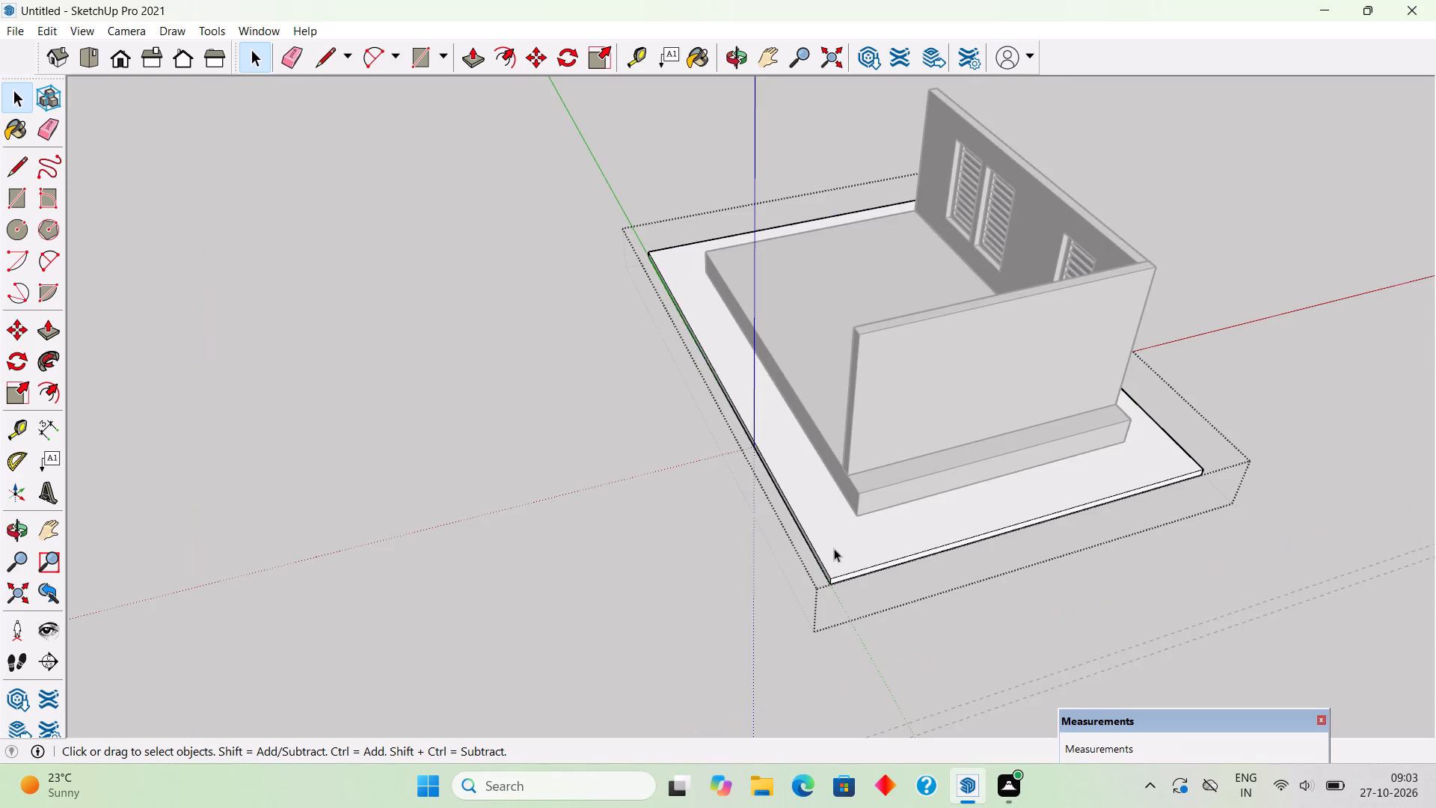
{"action": "scroll", "coordinate": [808, 554], "scroll_direction": "up", "scroll_amount": 4}
{"action": "key", "text": "p"}
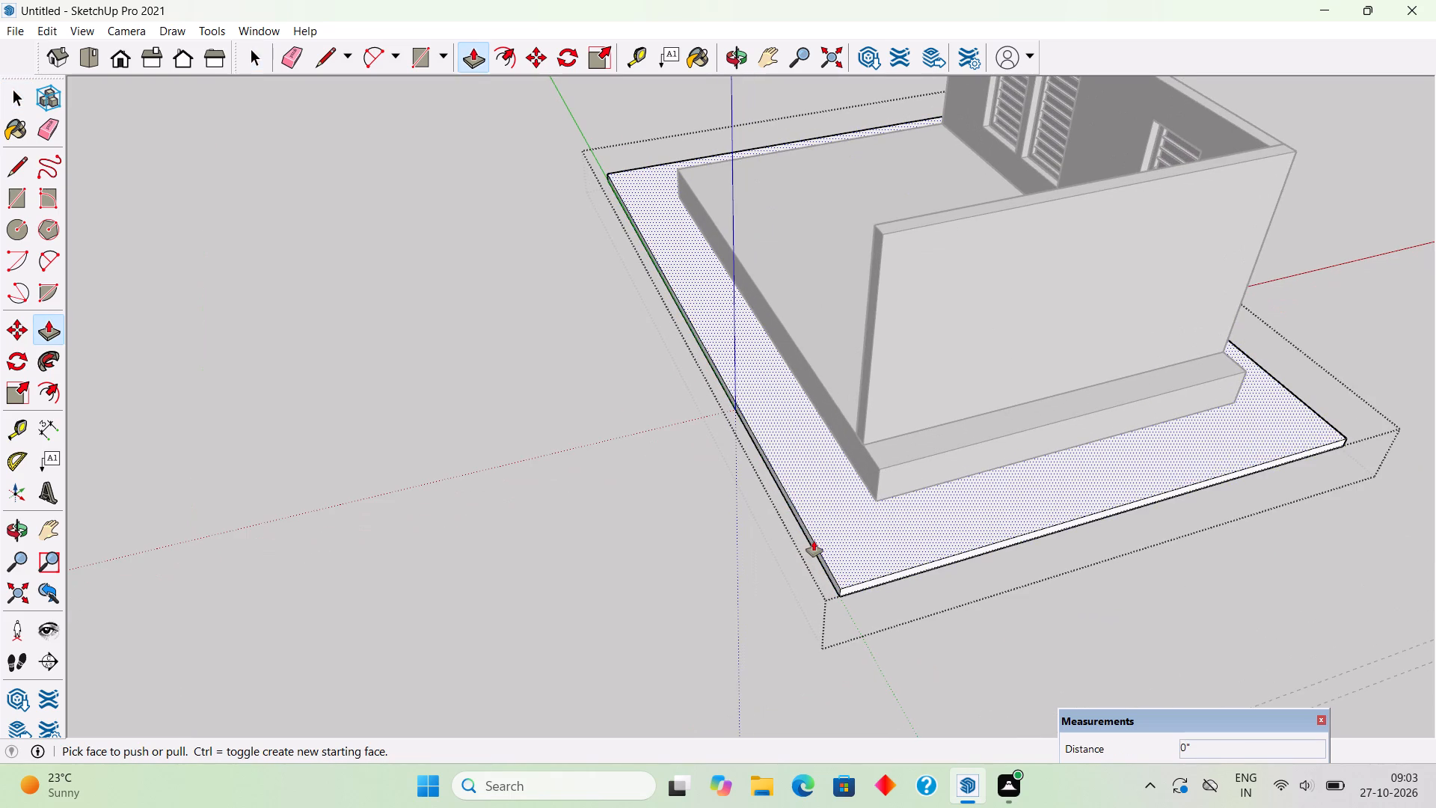
{"action": "left_click", "coordinate": [814, 541]}
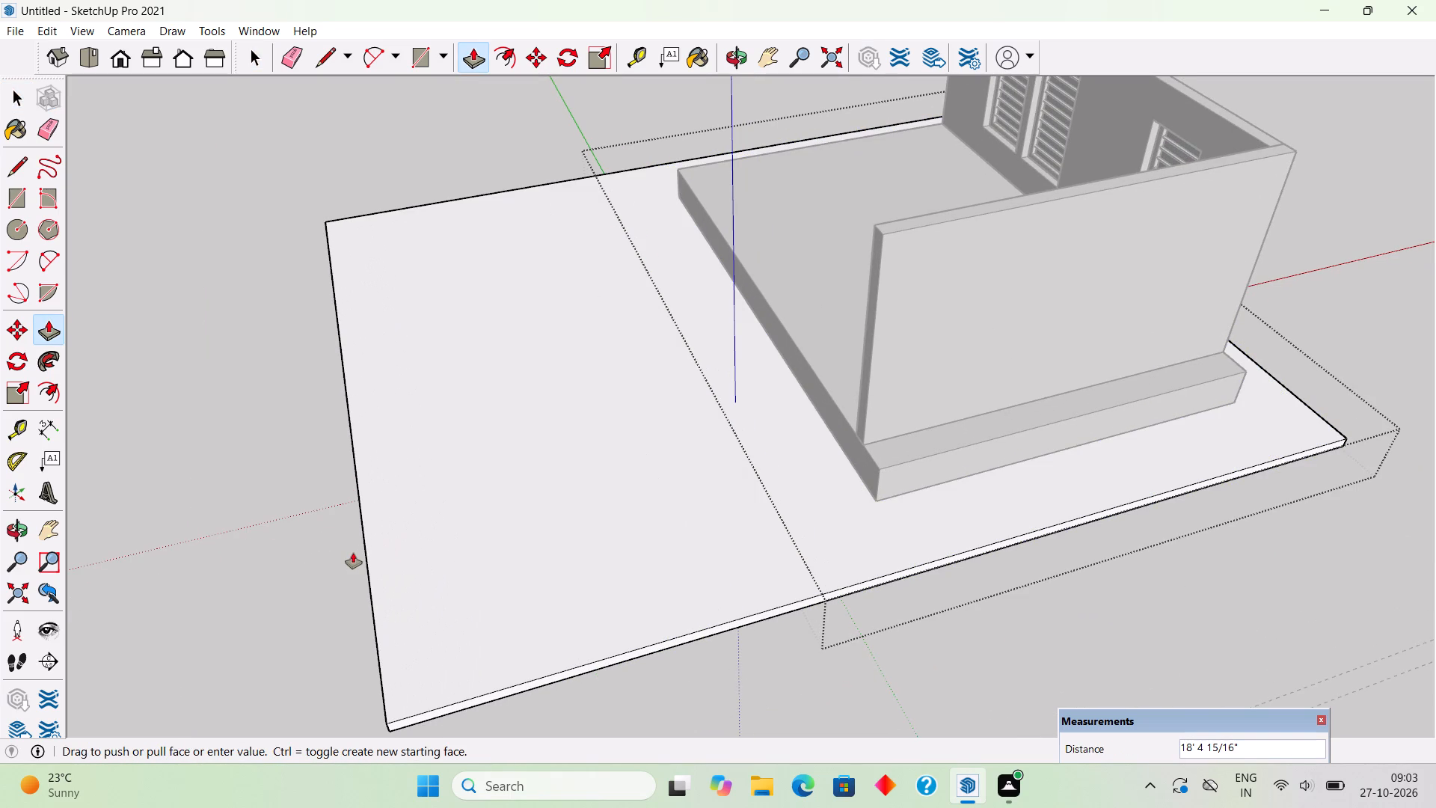
{"action": "left_click", "coordinate": [353, 553]}
{"action": "key", "text": "space"}
{"action": "scroll", "coordinate": [353, 553], "scroll_direction": "down", "scroll_amount": 5}
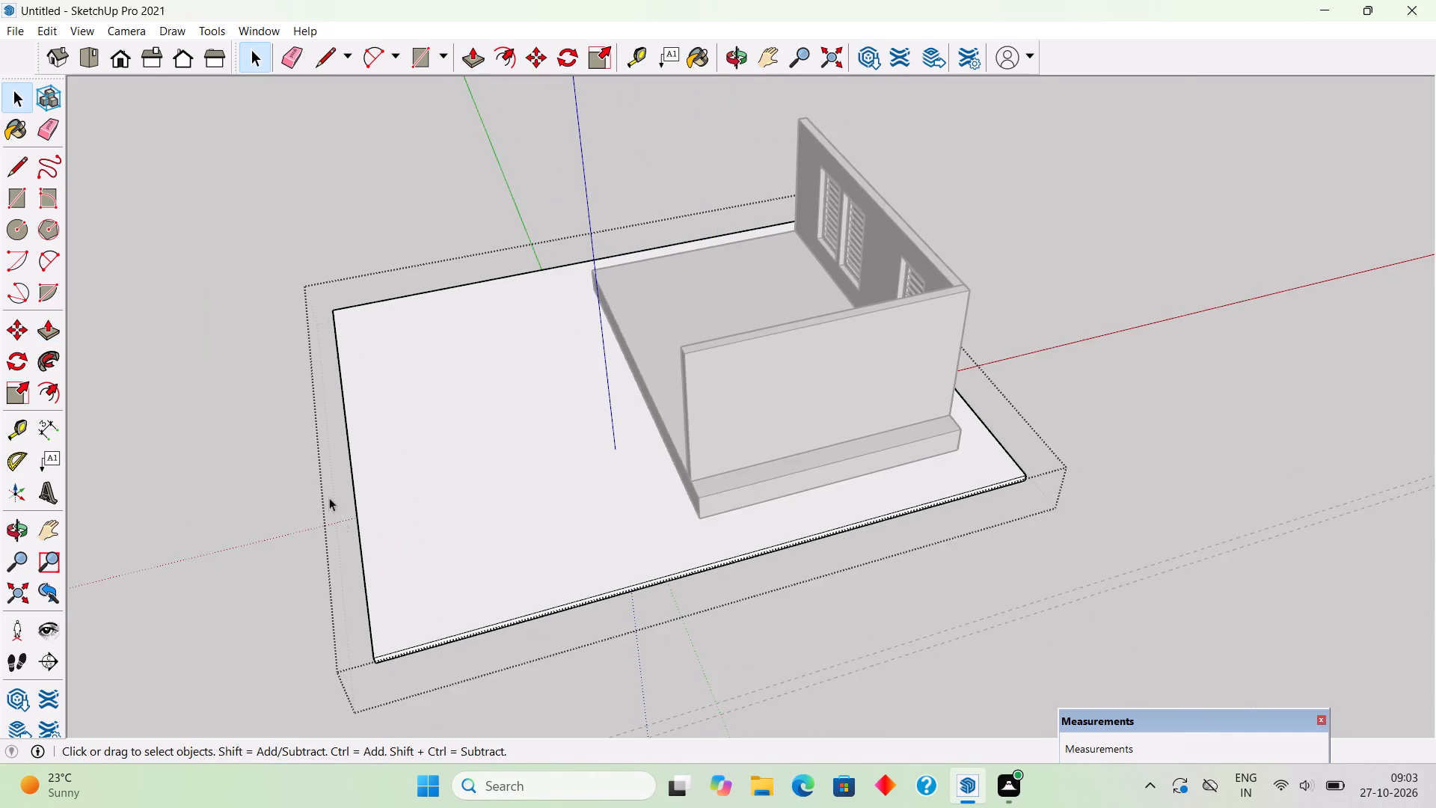
Extend the raised block in the same direction with Push/Pull, stopping short of the slab's new edge, and leave its group.
{"action": "left_click", "coordinate": [279, 432]}
{"action": "triple_click", "coordinate": [778, 471]}
{"action": "middle_click_drag", "start_coordinate": [635, 514], "coordinate": [638, 503]}
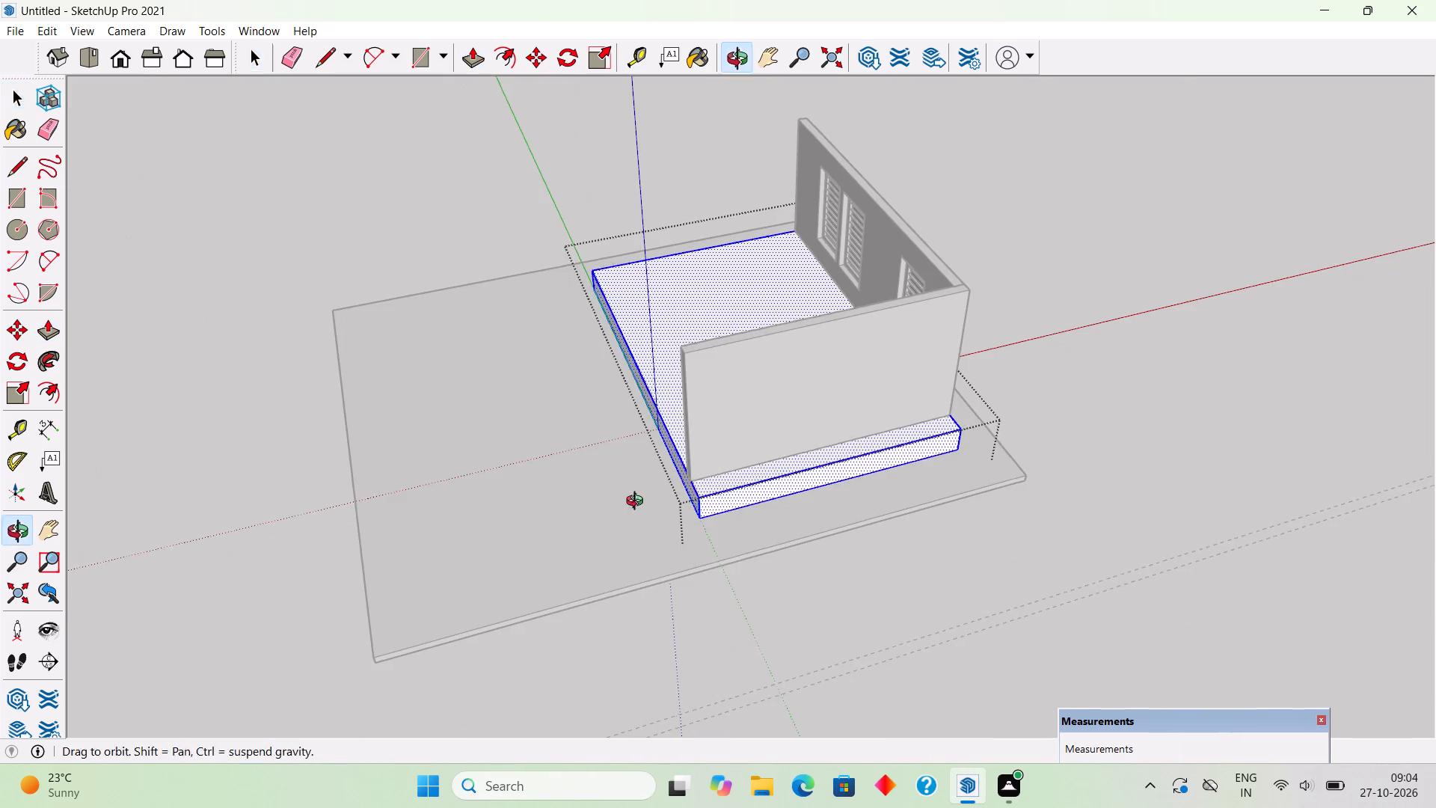
{"action": "middle_click_drag", "start_coordinate": [638, 503], "coordinate": [715, 445]}
{"action": "key", "text": "p"}
{"action": "left_click", "coordinate": [716, 471]}
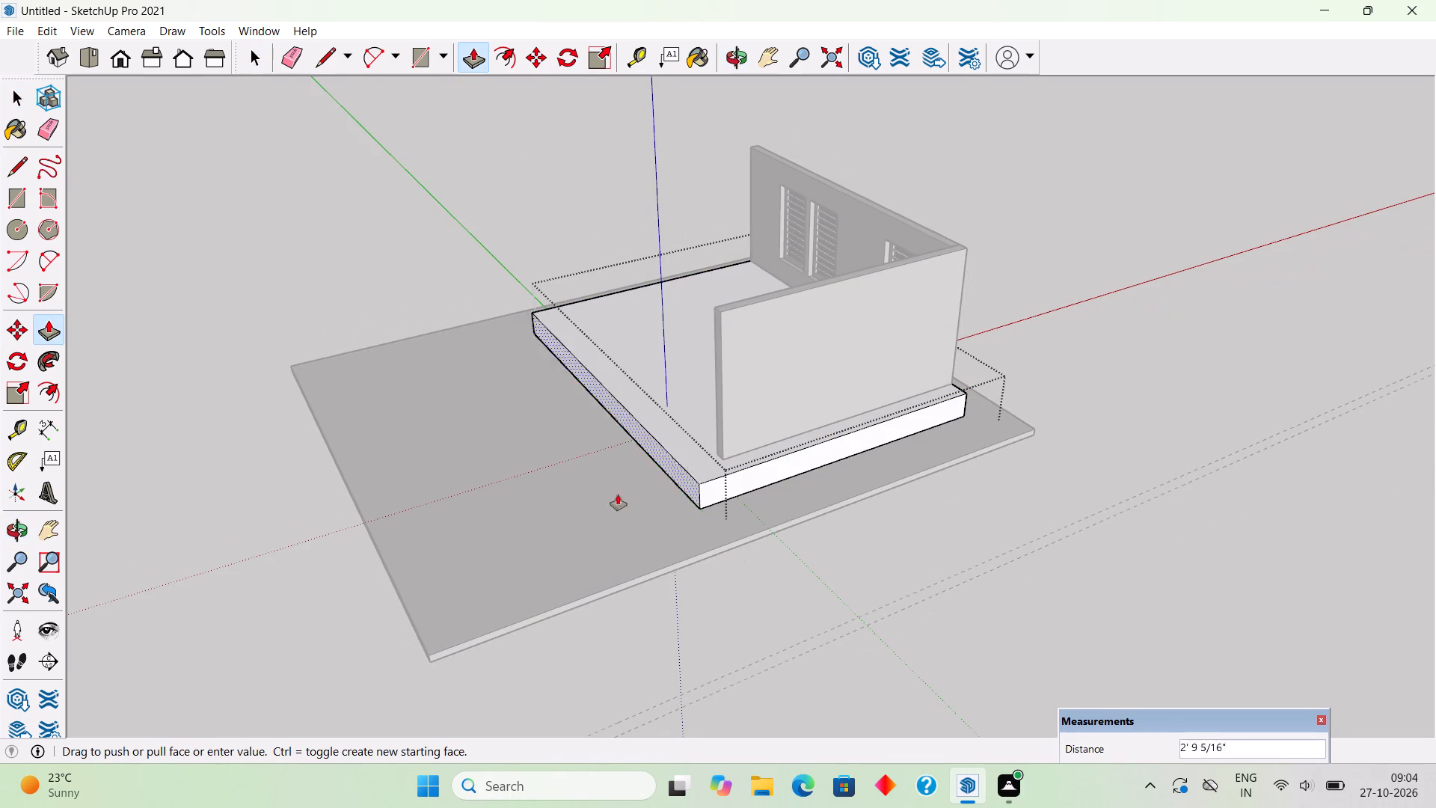
{"action": "left_click", "coordinate": [478, 545]}
{"action": "key", "text": "space"}
{"action": "left_click", "coordinate": [339, 553]}
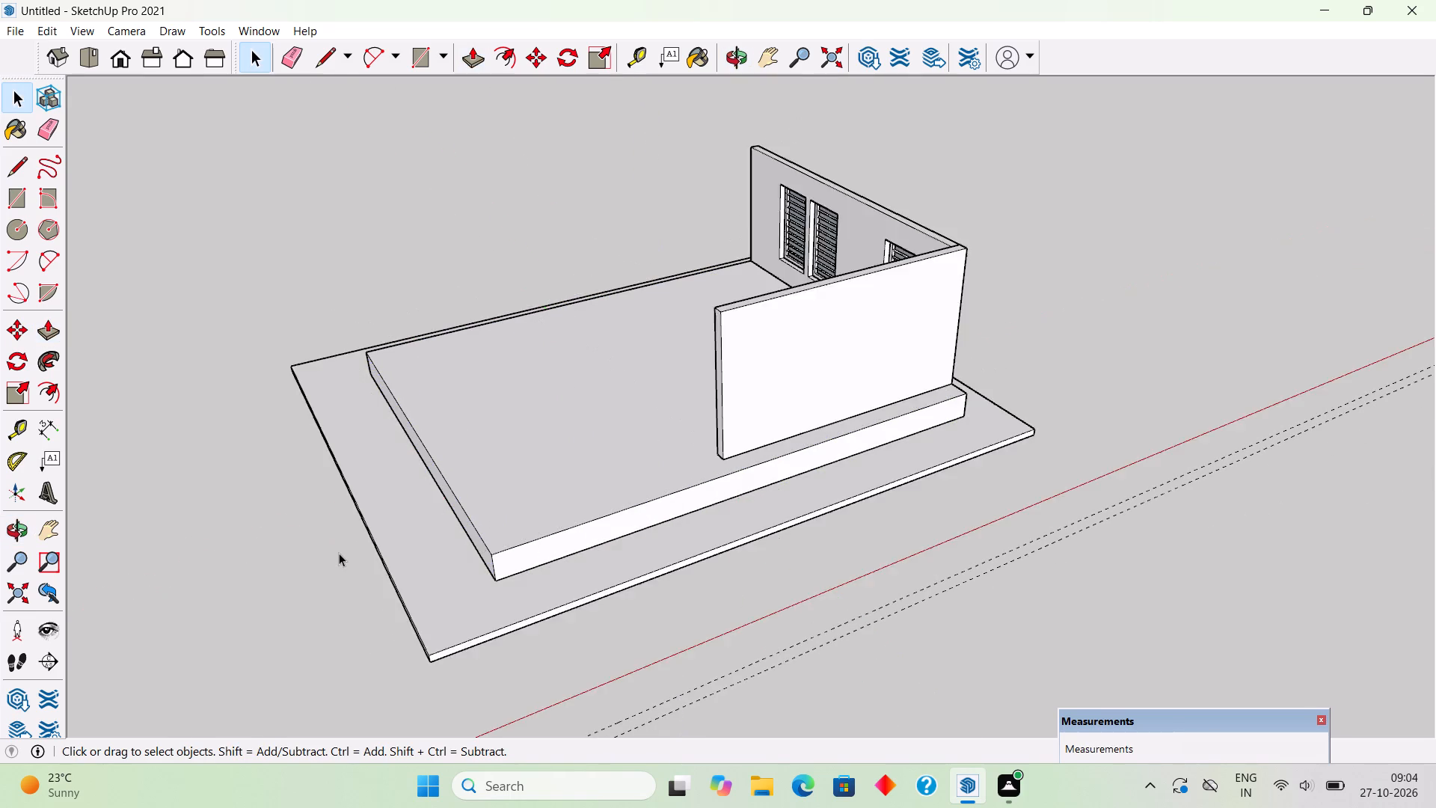
Lengthen the plain side wall about 16' 9" with Push/Pull on its free end, up to the raised block's new edge.
{"action": "scroll", "coordinate": [346, 540], "scroll_direction": "down", "scroll_amount": 6}
{"action": "middle_click_drag", "start_coordinate": [747, 465], "coordinate": [740, 444]}
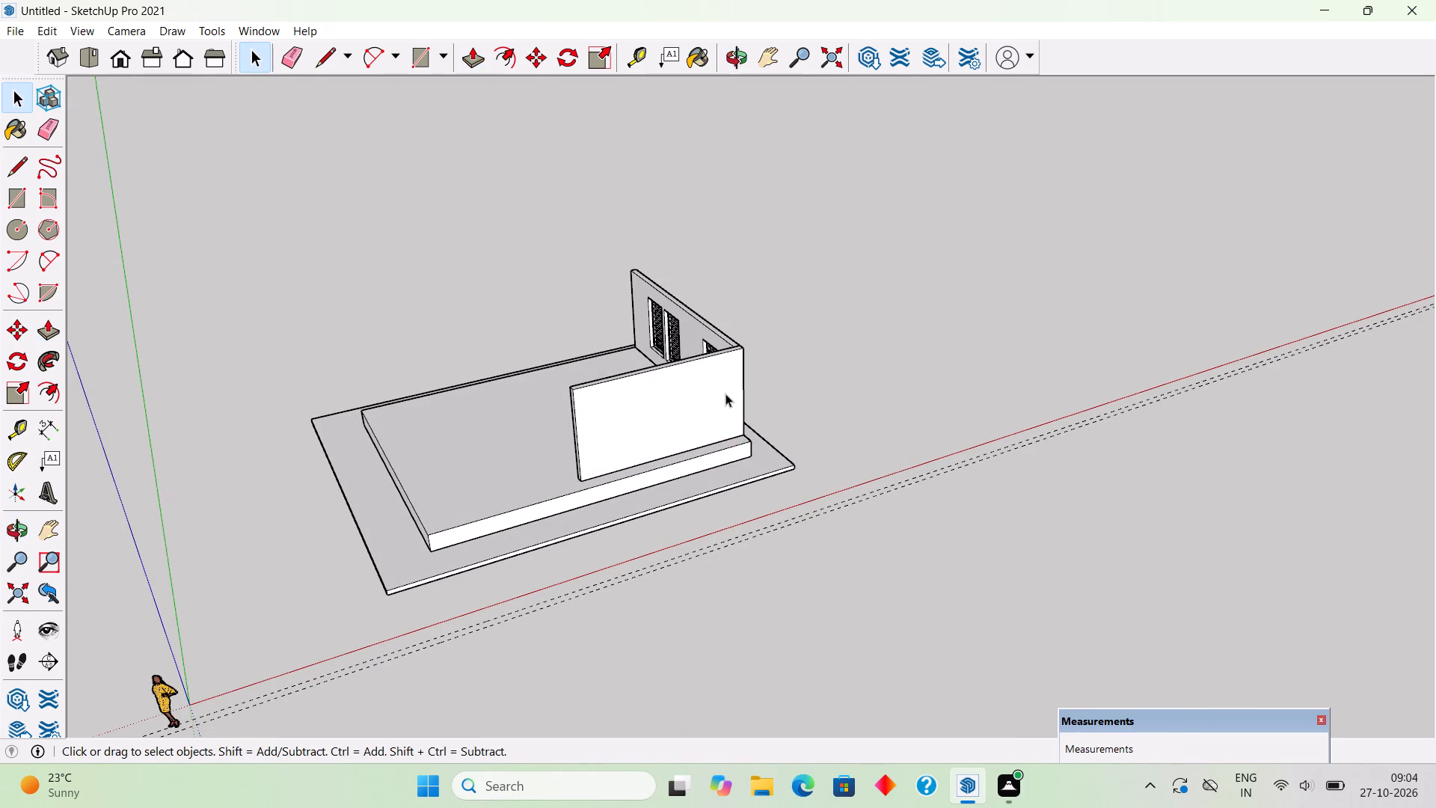
{"action": "triple_click", "coordinate": [699, 412]}
{"action": "middle_click_drag", "start_coordinate": [308, 482], "coordinate": [651, 352]}
{"action": "scroll", "coordinate": [759, 407], "scroll_direction": "up", "scroll_amount": 2}
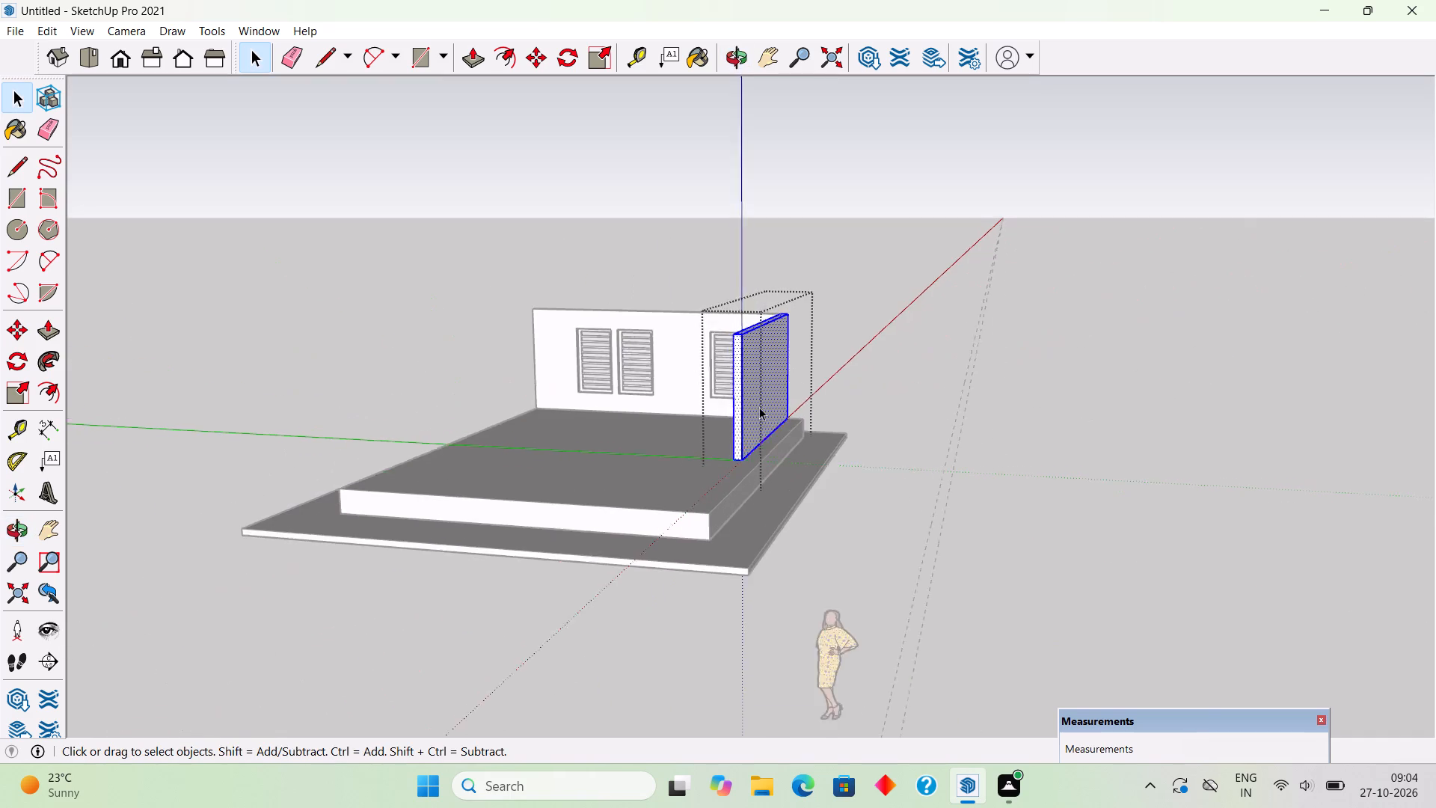
{"action": "scroll", "coordinate": [759, 407], "scroll_direction": "up", "scroll_amount": 2}
{"action": "middle_click_drag", "start_coordinate": [715, 492], "coordinate": [556, 590]}
{"action": "key", "text": "p"}
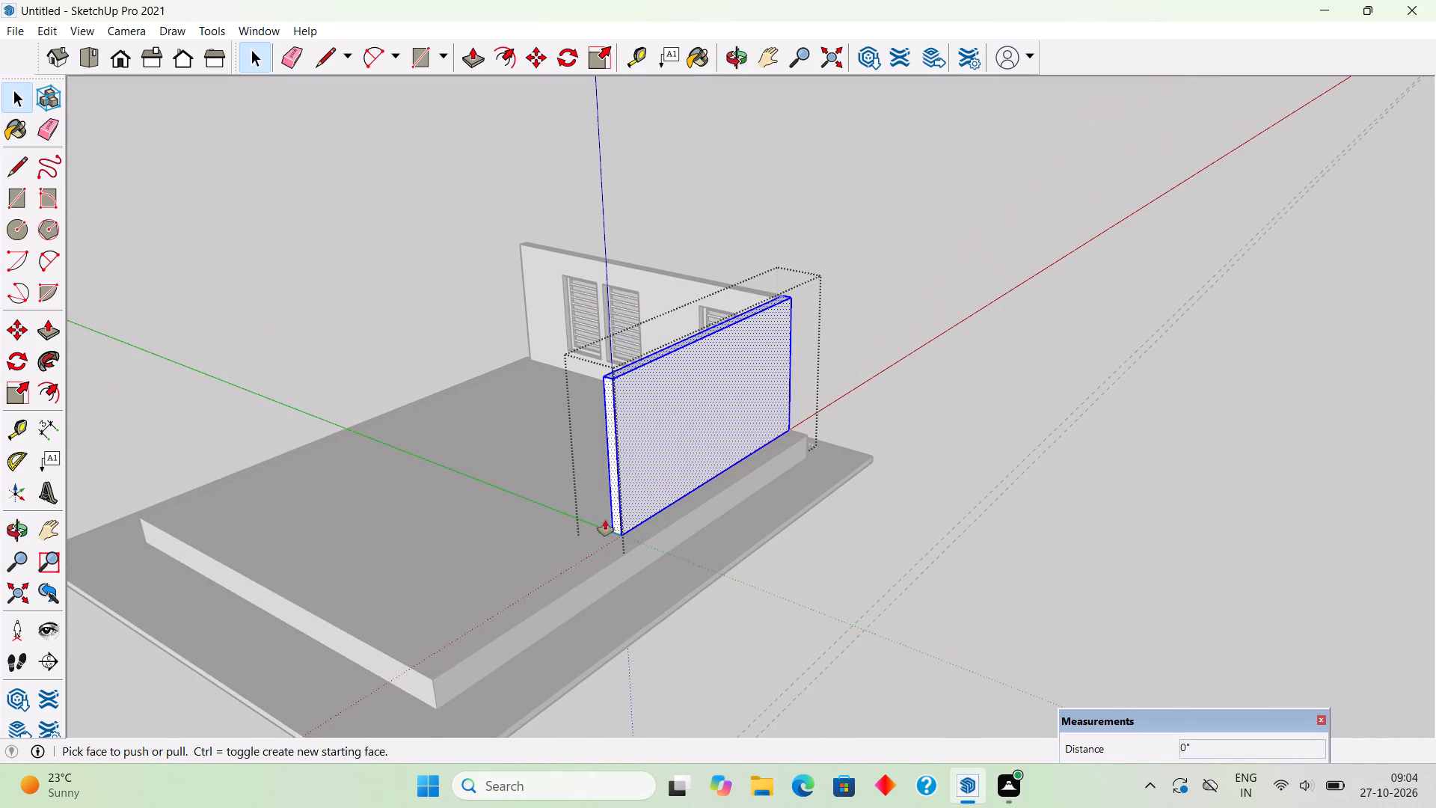
{"action": "left_click", "coordinate": [619, 511]}
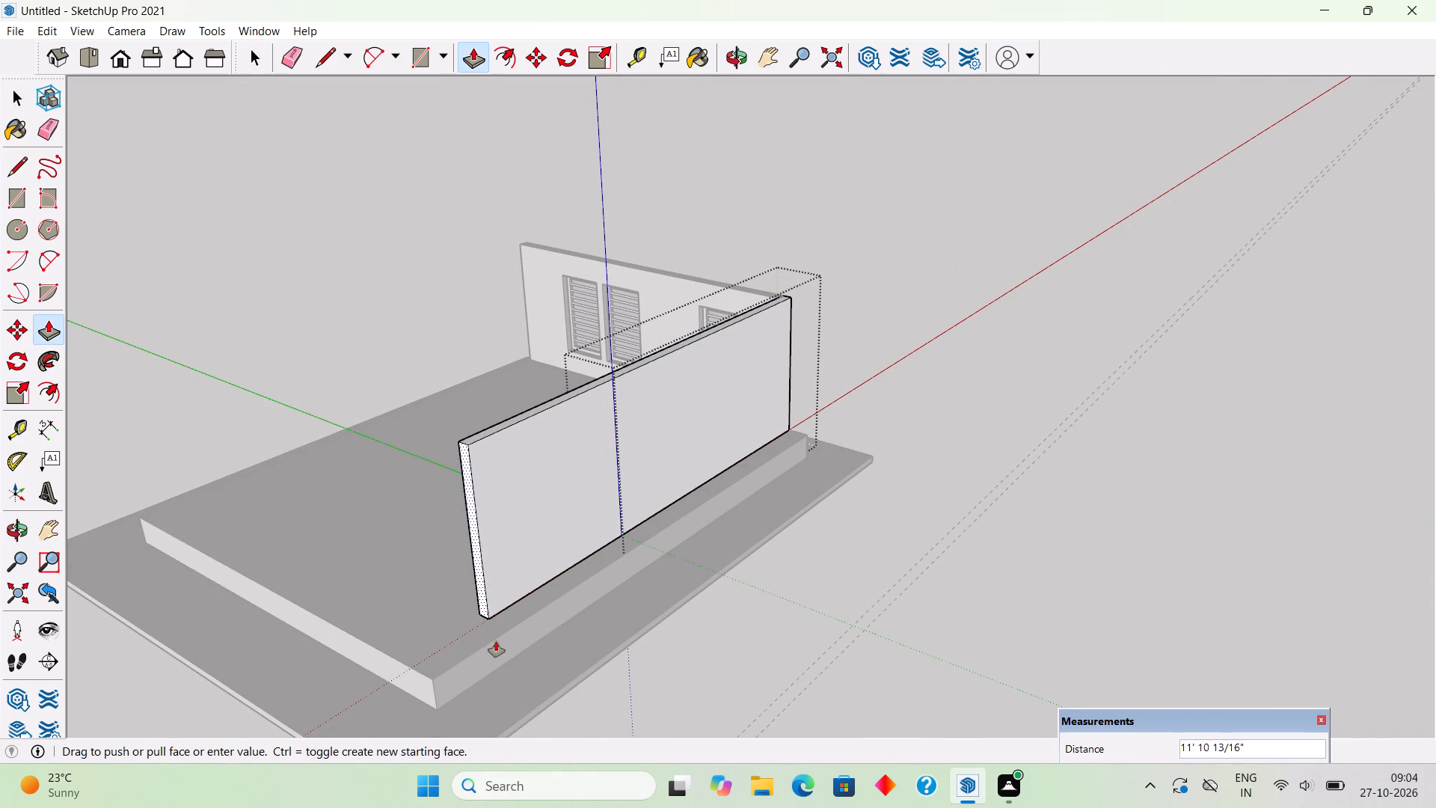
{"action": "left_click", "coordinate": [432, 679]}
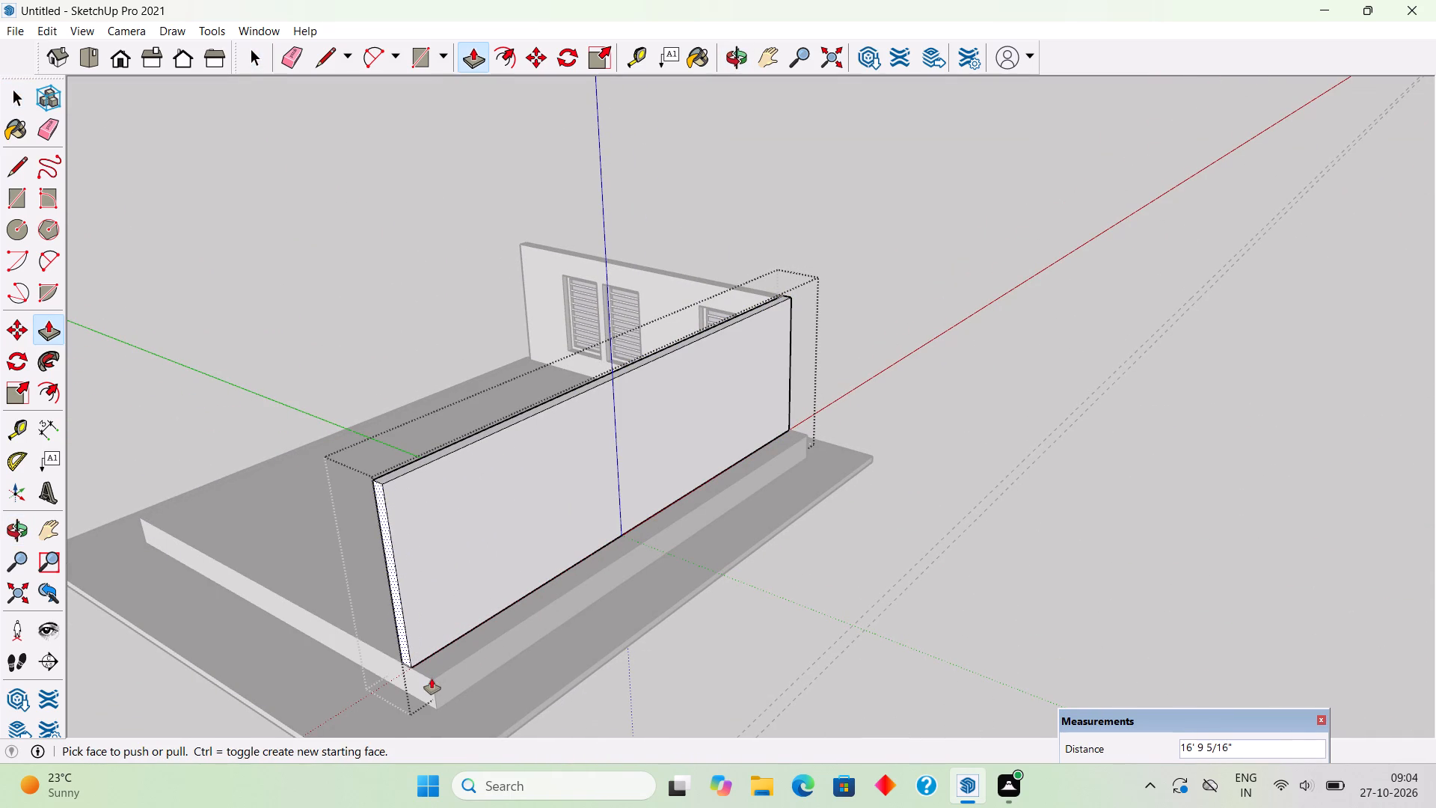
{"action": "key", "text": "space"}
{"action": "left_click", "coordinate": [945, 616]}
Place a vertical guide on the lengthened wall's outer face, 6' in from the corner with the windowed wall.
{"action": "middle_click_drag", "start_coordinate": [973, 533], "coordinate": [655, 471]}
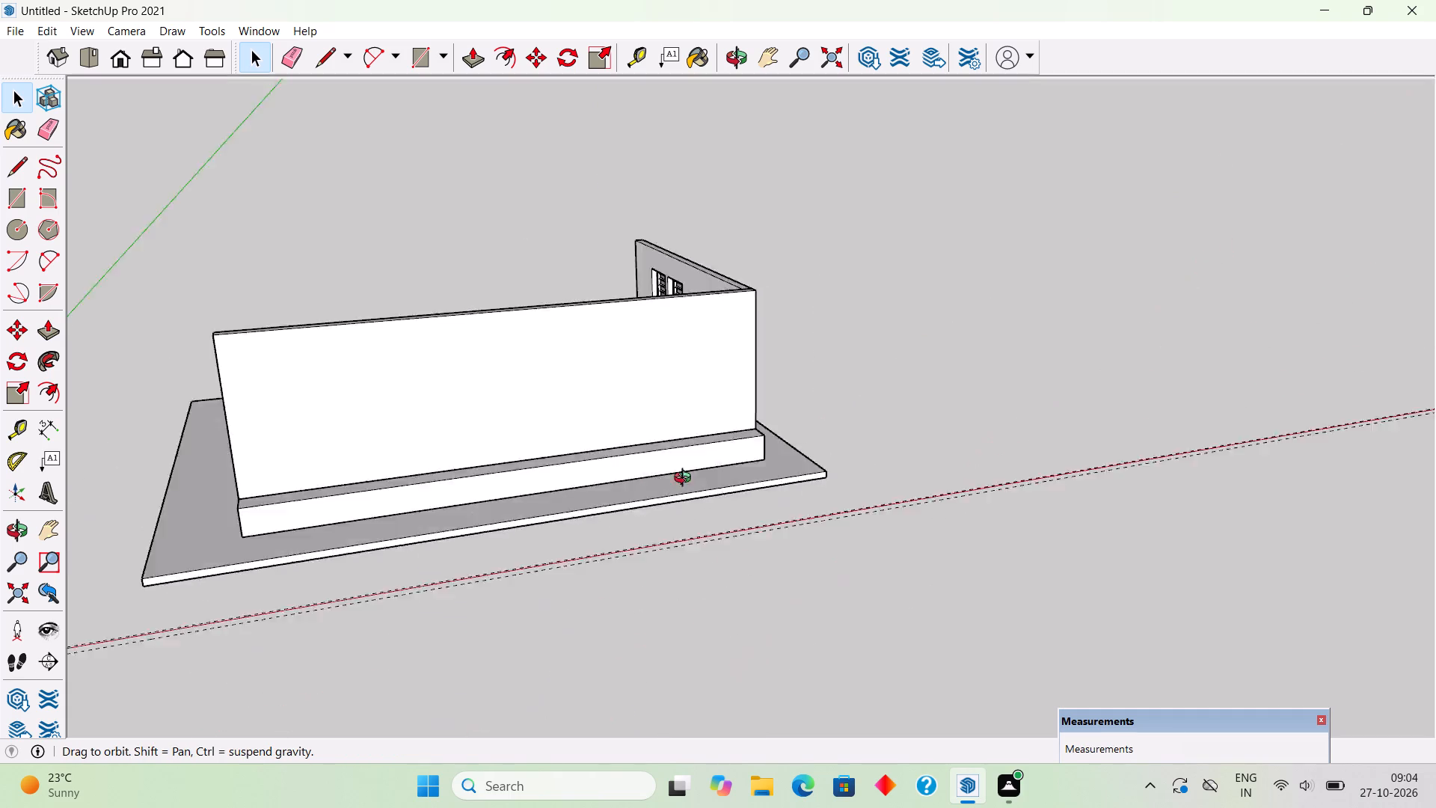
{"action": "middle_click_drag", "start_coordinate": [655, 471], "coordinate": [684, 486]}
{"action": "scroll", "coordinate": [685, 487], "scroll_direction": "down", "scroll_amount": 2}
{"action": "scroll", "coordinate": [286, 400], "scroll_direction": "up", "scroll_amount": 7}
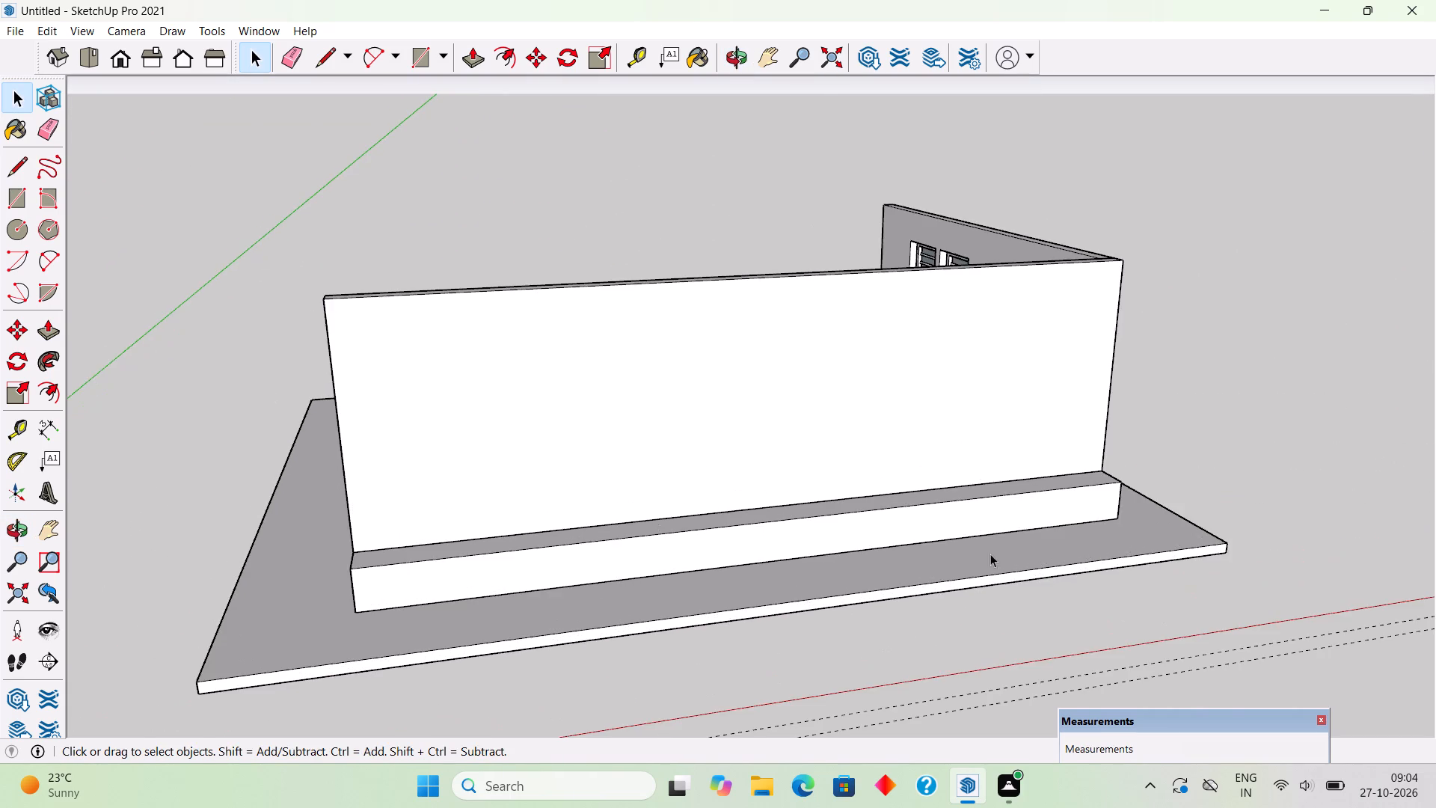
{"action": "middle_click_drag", "start_coordinate": [902, 552], "coordinate": [645, 637]}
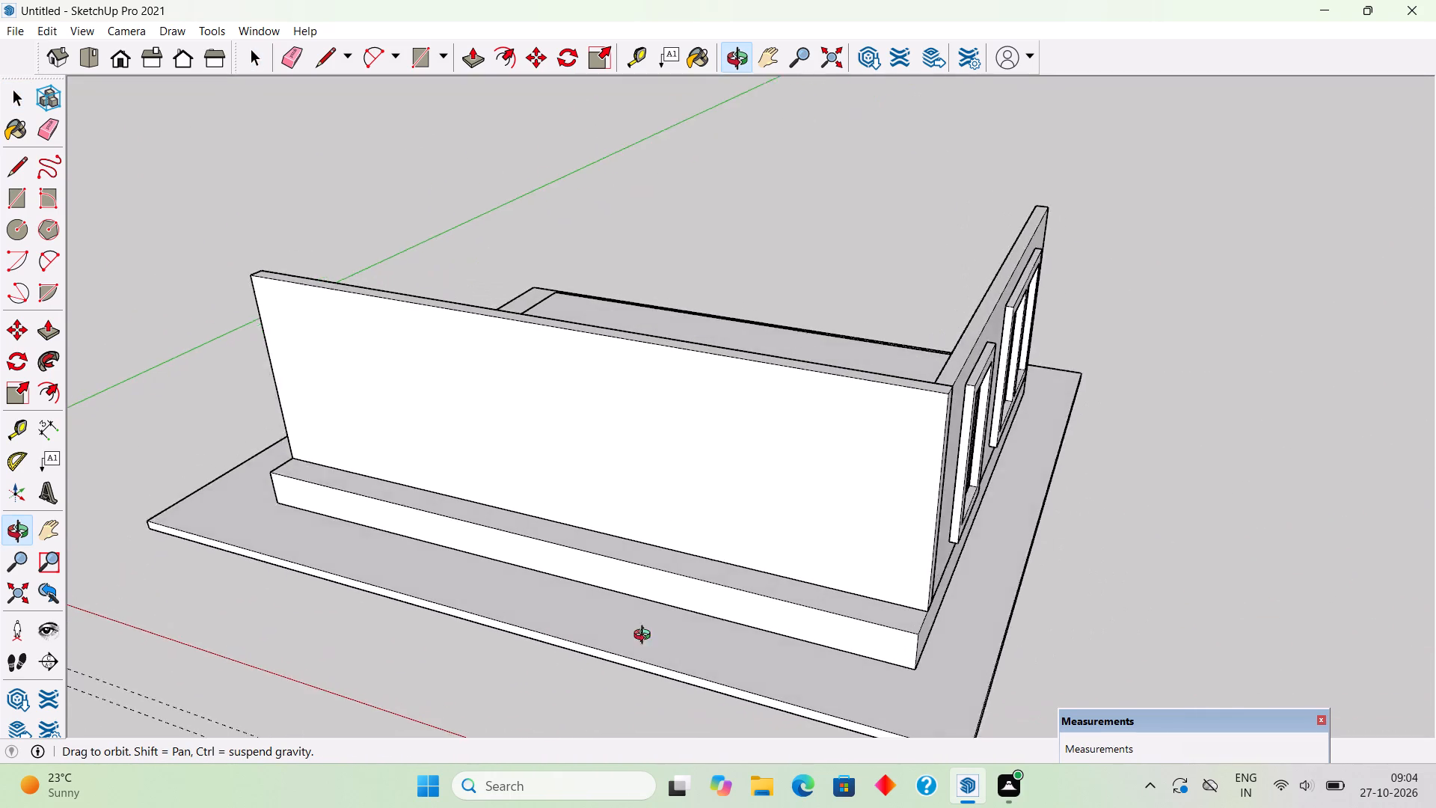
{"action": "middle_click_drag", "start_coordinate": [645, 637], "coordinate": [666, 639]}
{"action": "scroll", "coordinate": [797, 487], "scroll_direction": "up", "scroll_amount": 2}
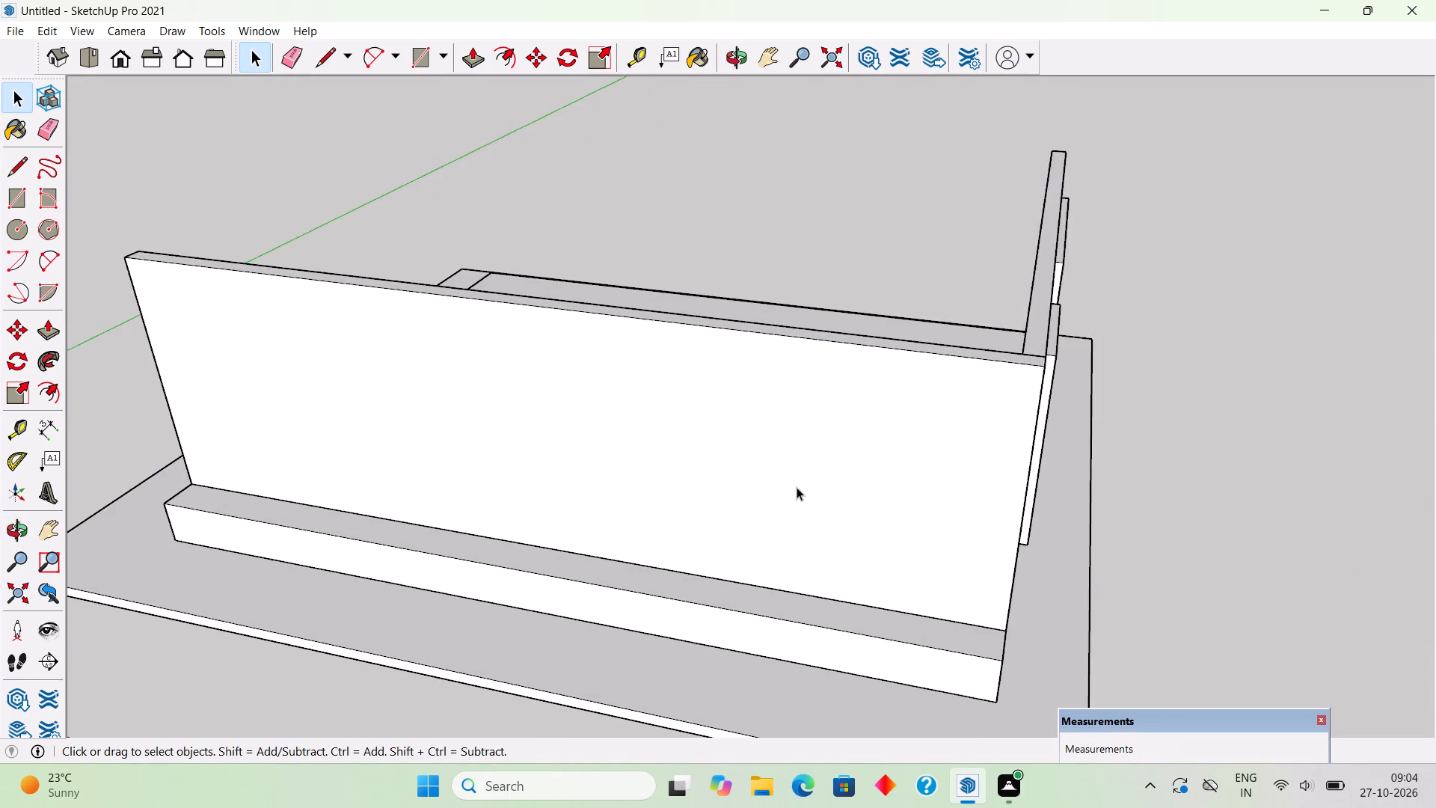
{"action": "middle_click_drag", "start_coordinate": [795, 489], "coordinate": [903, 437]}
{"action": "key", "text": "t"}
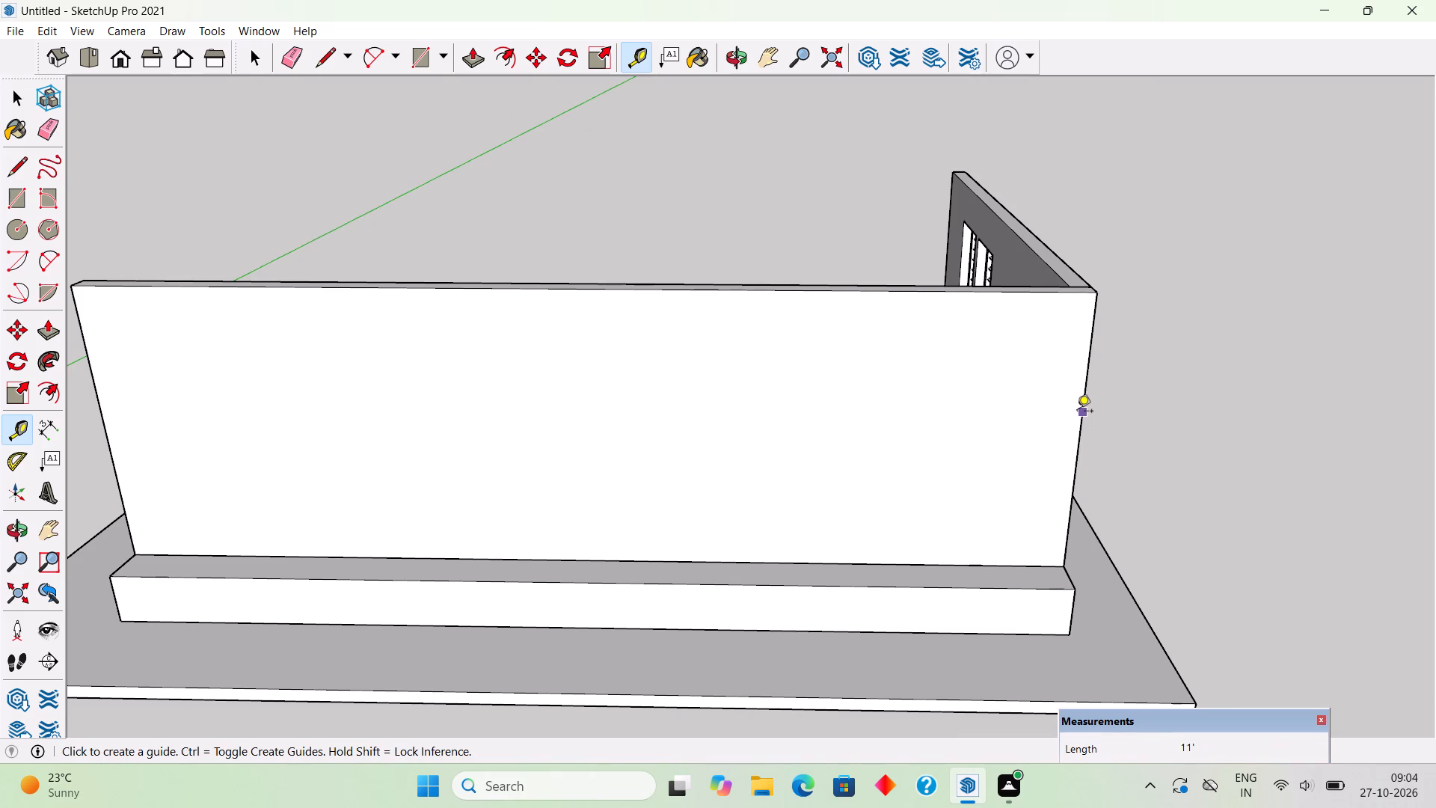
{"action": "left_click", "coordinate": [1077, 412]}
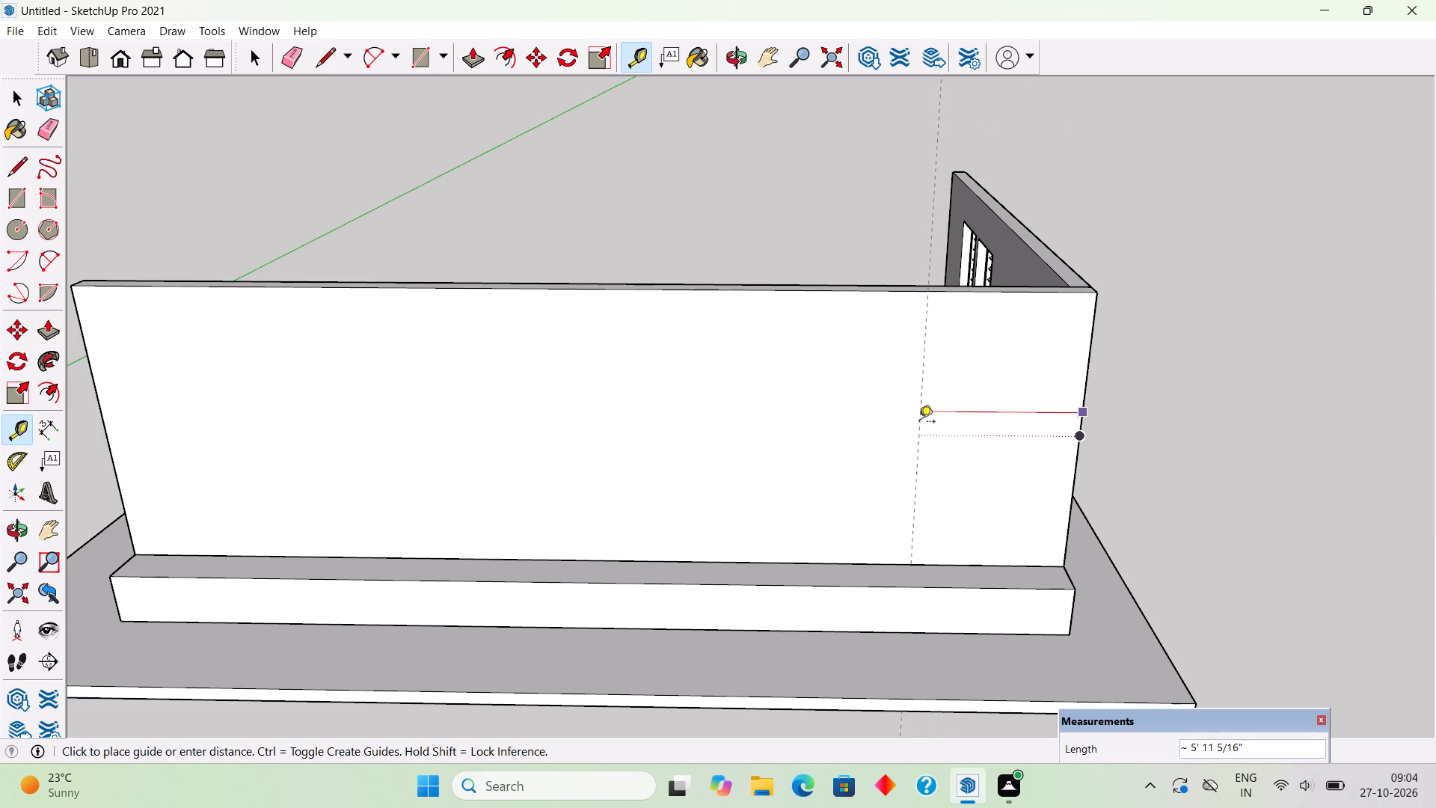
{"action": "type", "text": "6'"}
{"action": "key", "text": "Return"}
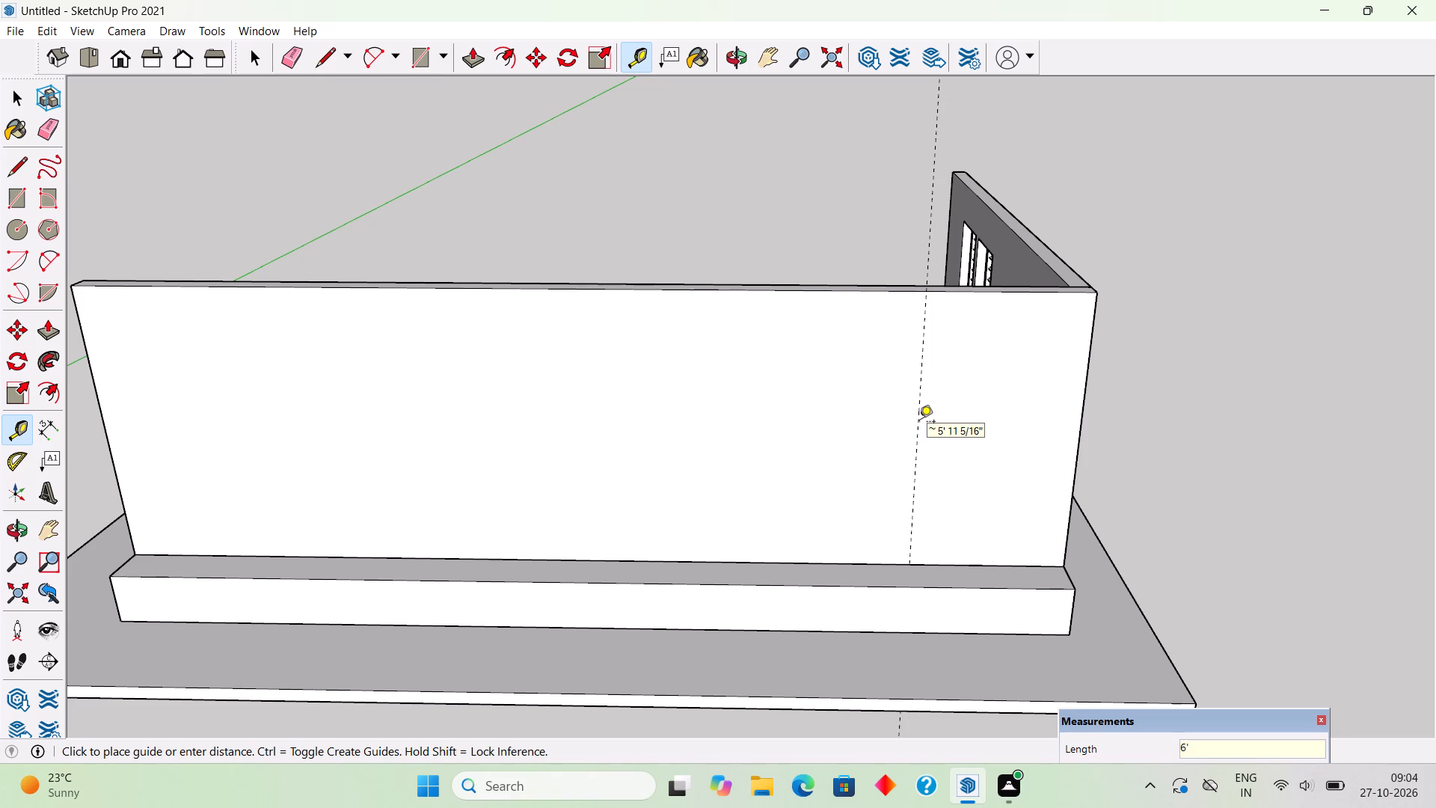
Place a second vertical guide on the wall, 8' beyond the first guide and away from the windowed wall.
{"action": "scroll", "coordinate": [923, 415], "scroll_direction": "down", "scroll_amount": 5}
{"action": "middle_click_drag", "start_coordinate": [984, 612], "coordinate": [1030, 441]}
{"action": "scroll", "coordinate": [560, 397], "scroll_direction": "up", "scroll_amount": 2}
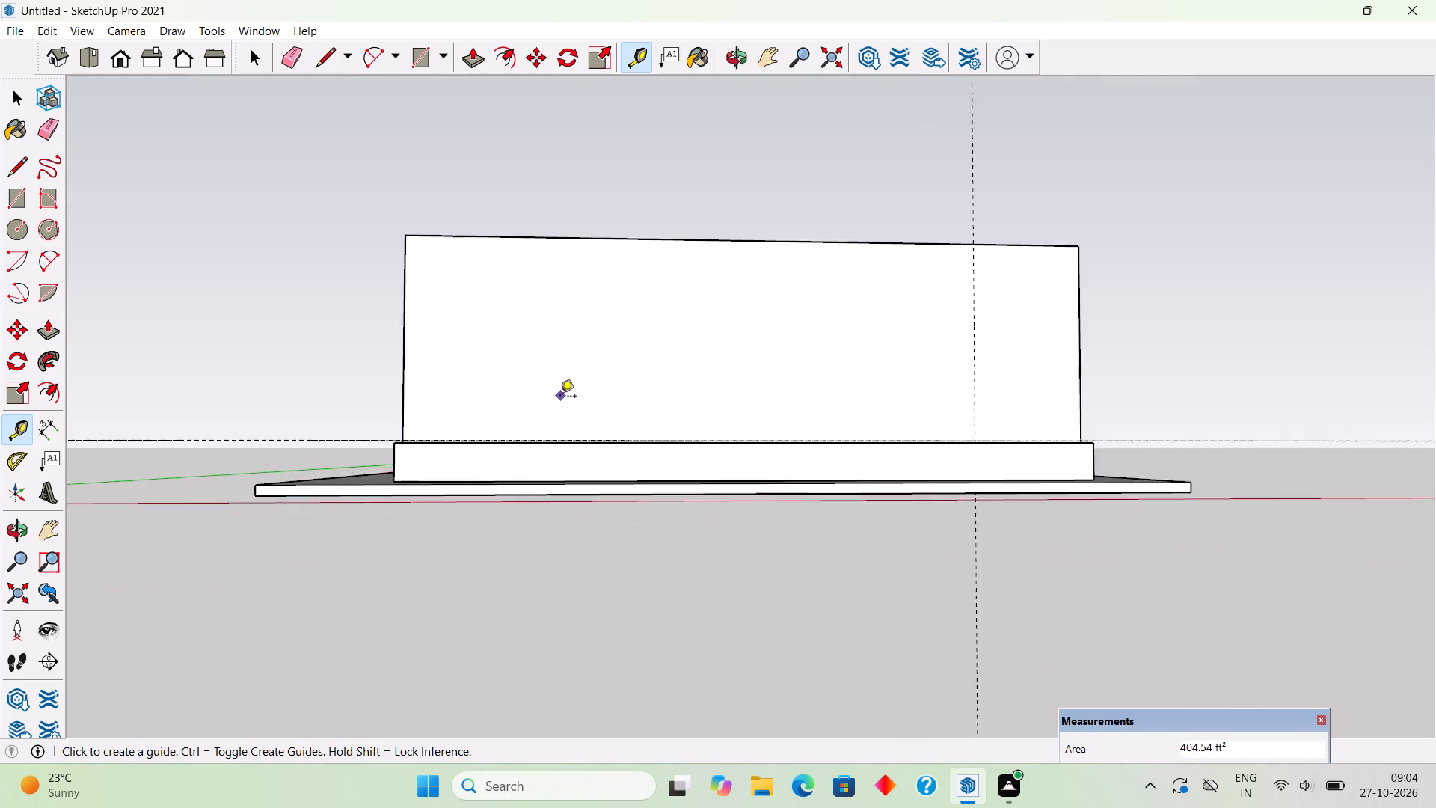
{"action": "scroll", "coordinate": [560, 397], "scroll_direction": "up", "scroll_amount": 1}
{"action": "middle_click_drag", "start_coordinate": [556, 451], "coordinate": [570, 596]}
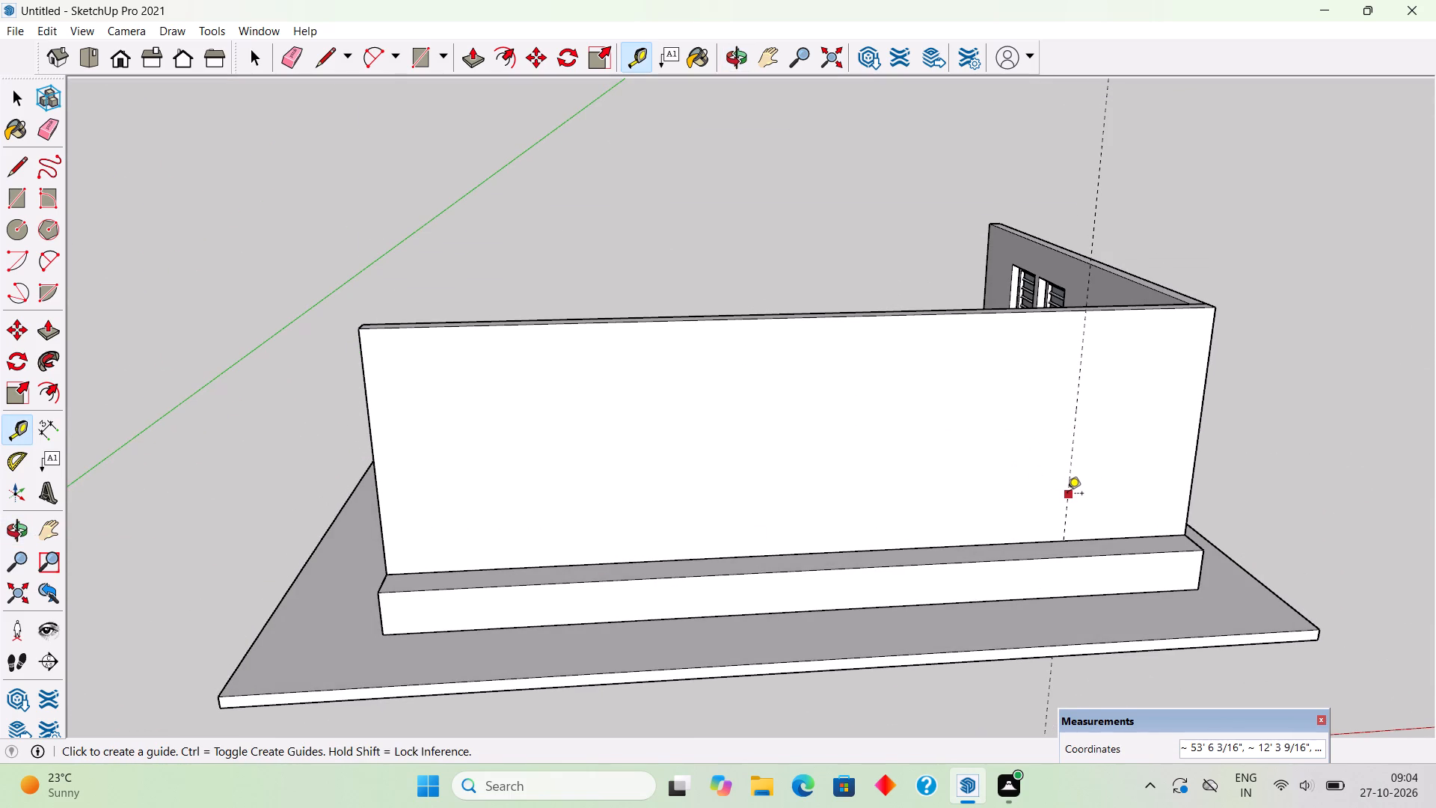
{"action": "left_click", "coordinate": [1067, 495]}
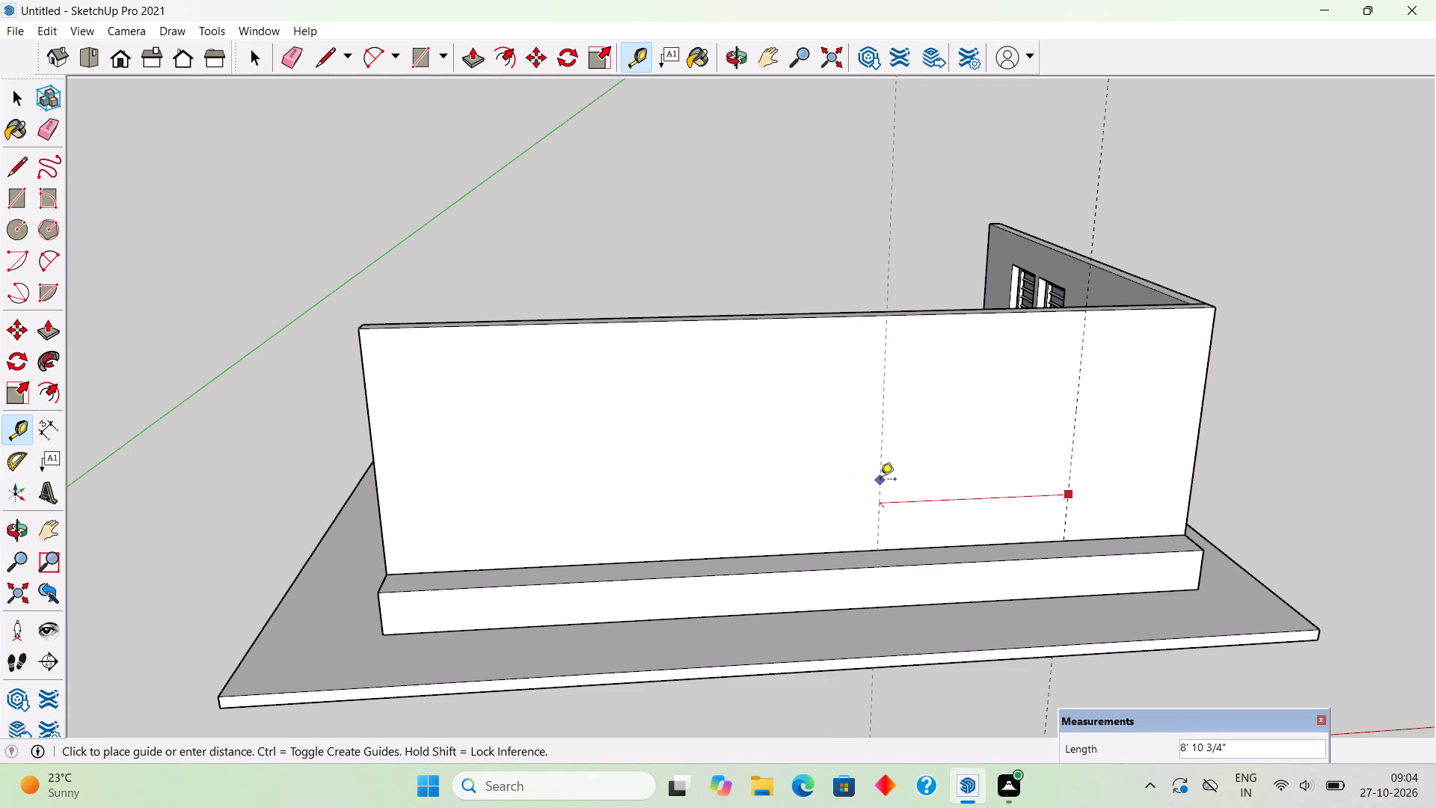
{"action": "type", "text": "8'"}
{"action": "key", "text": "Return"}
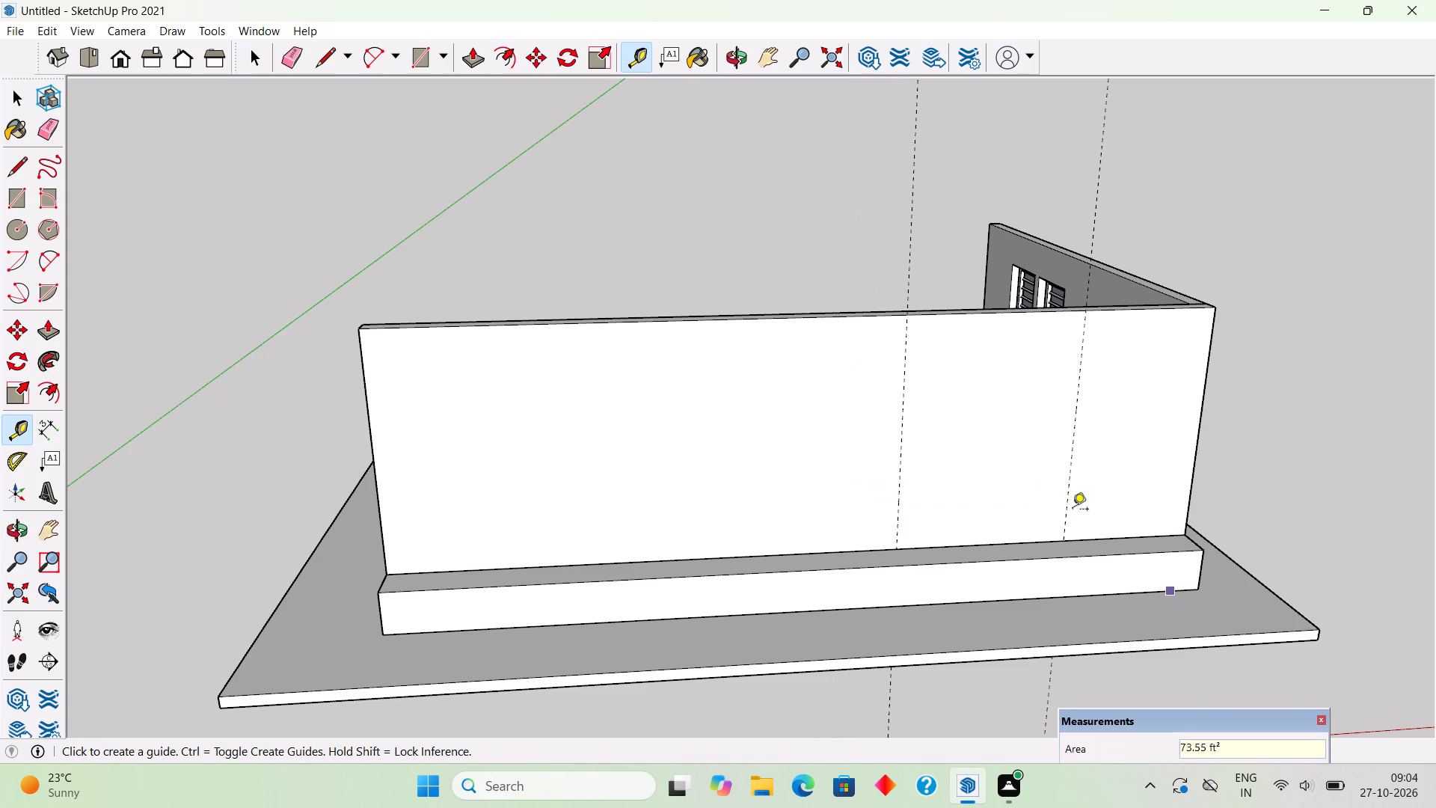
Place a third vertical guide 1' beyond the second guide, toward the wall's free end.
{"action": "middle_click_drag", "start_coordinate": [1069, 504], "coordinate": [908, 374]}
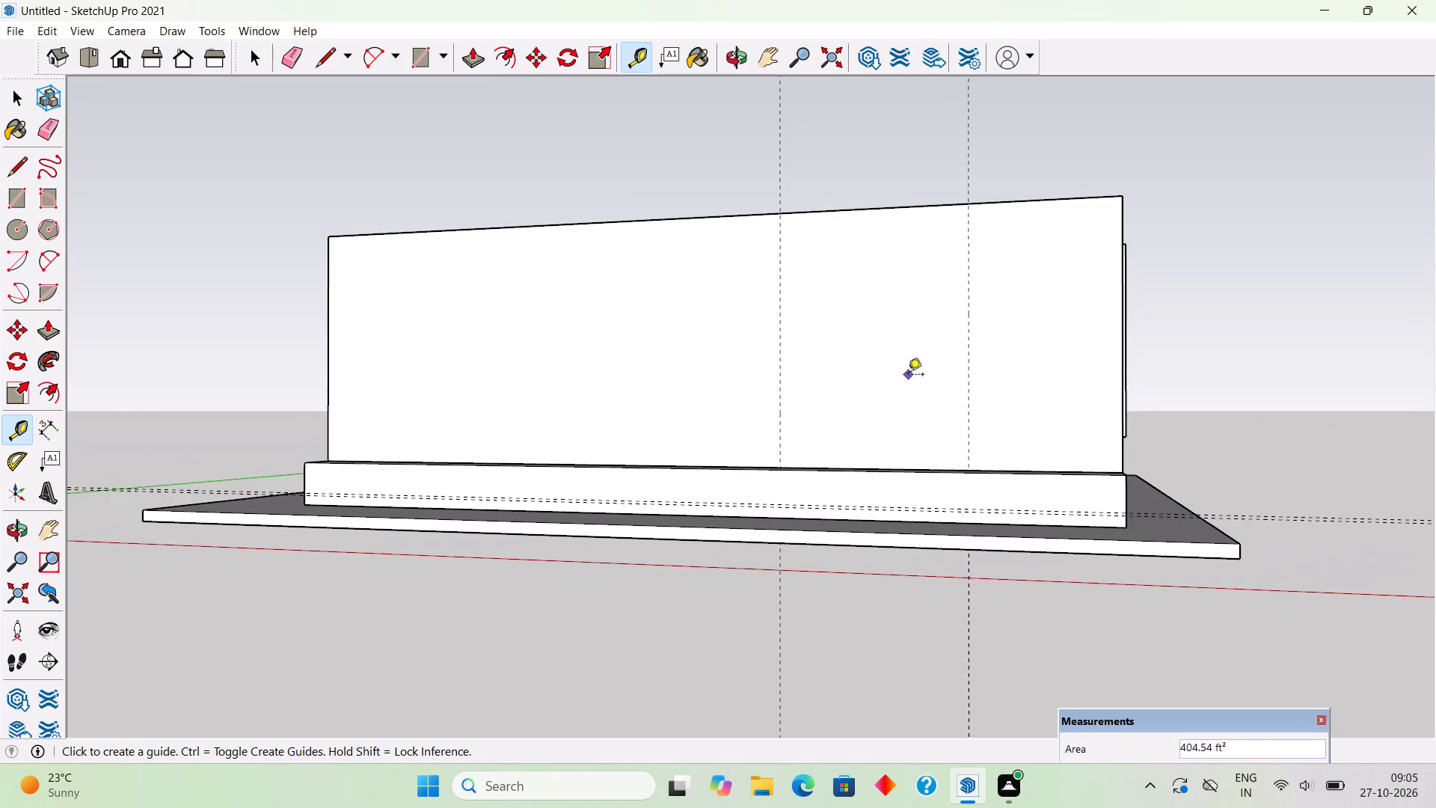
{"action": "middle_click_drag", "start_coordinate": [907, 345], "coordinate": [1049, 456]}
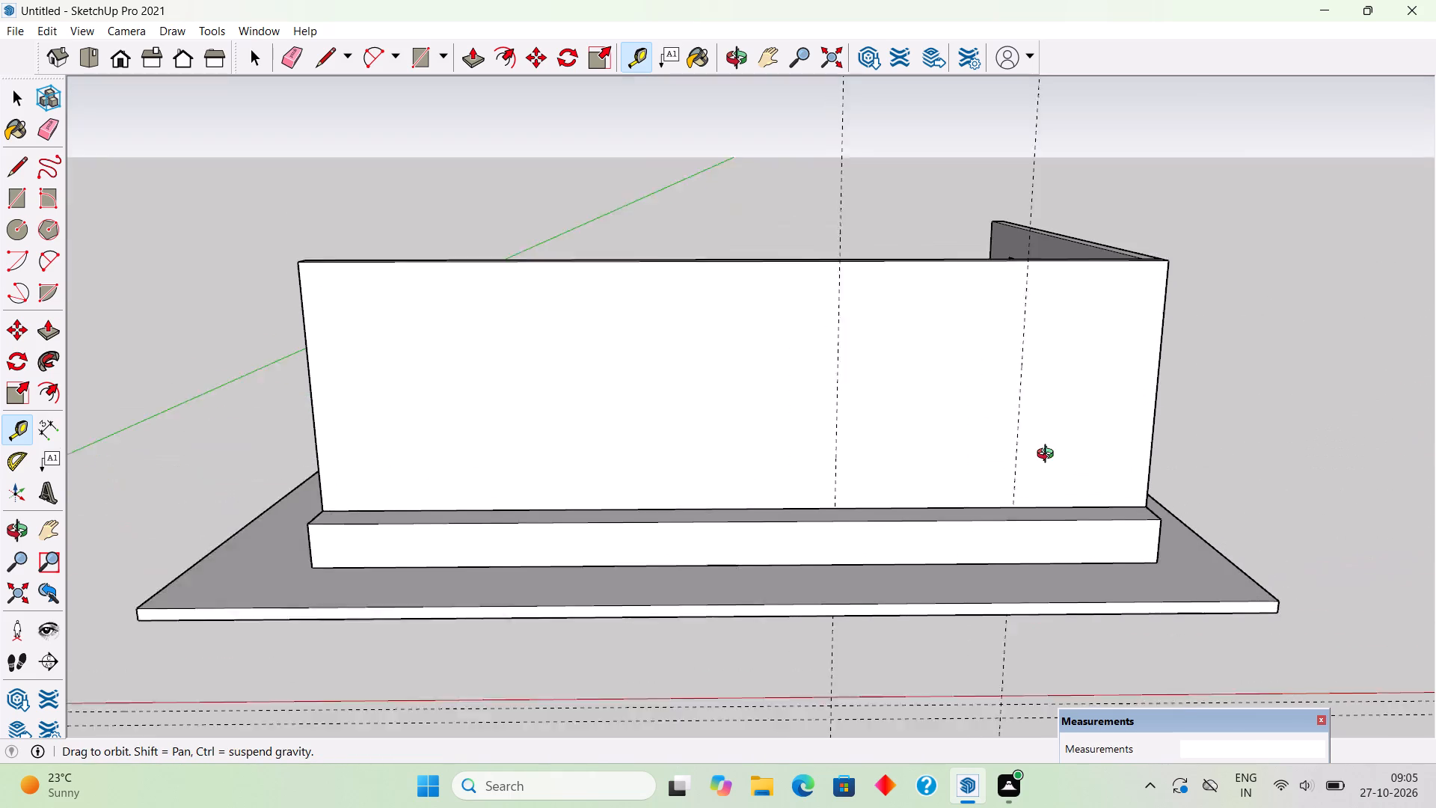
{"action": "middle_click_drag", "start_coordinate": [1049, 456], "coordinate": [1071, 460]}
{"action": "left_click", "coordinate": [853, 453]}
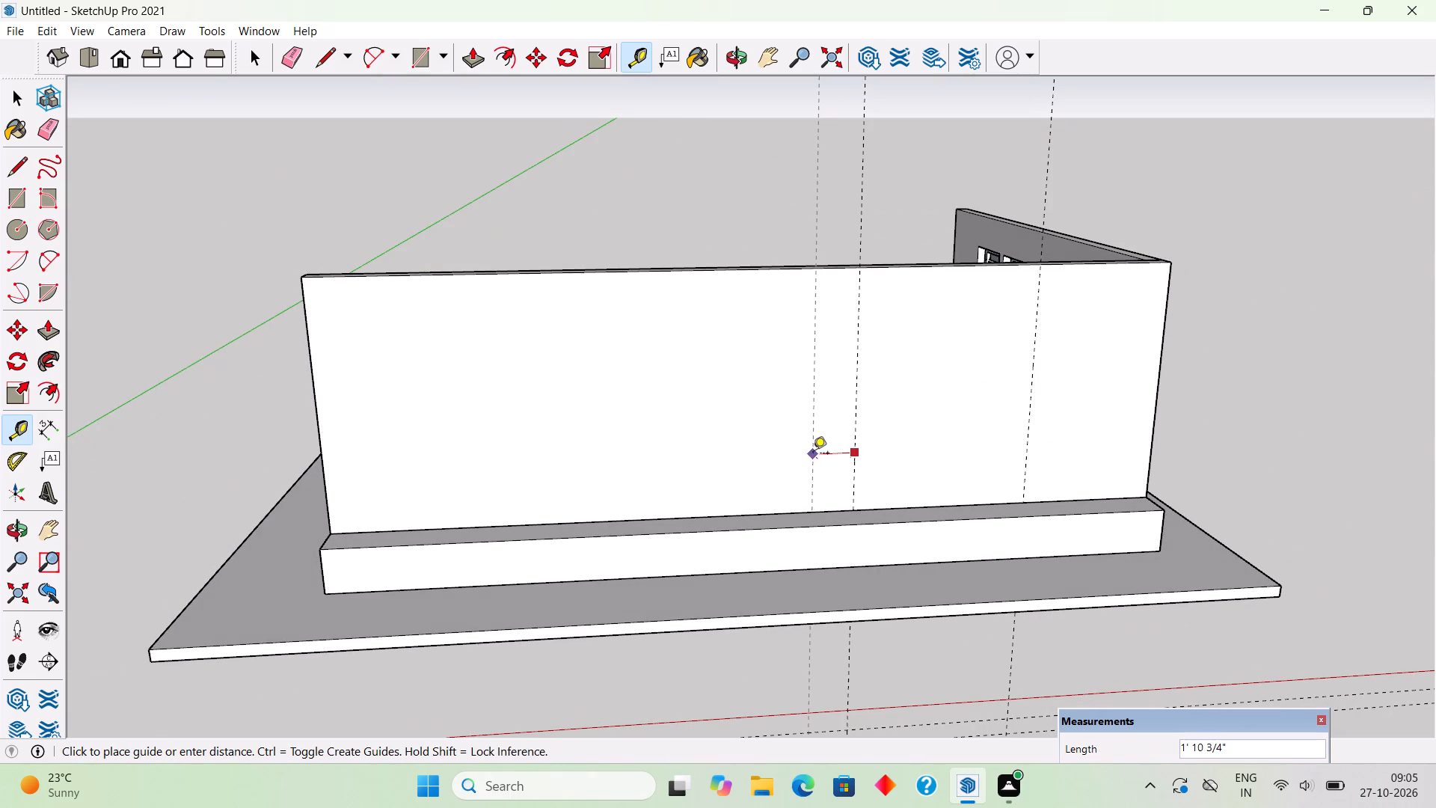
{"action": "type", "text": "1'"}
{"action": "key", "text": "Return"}
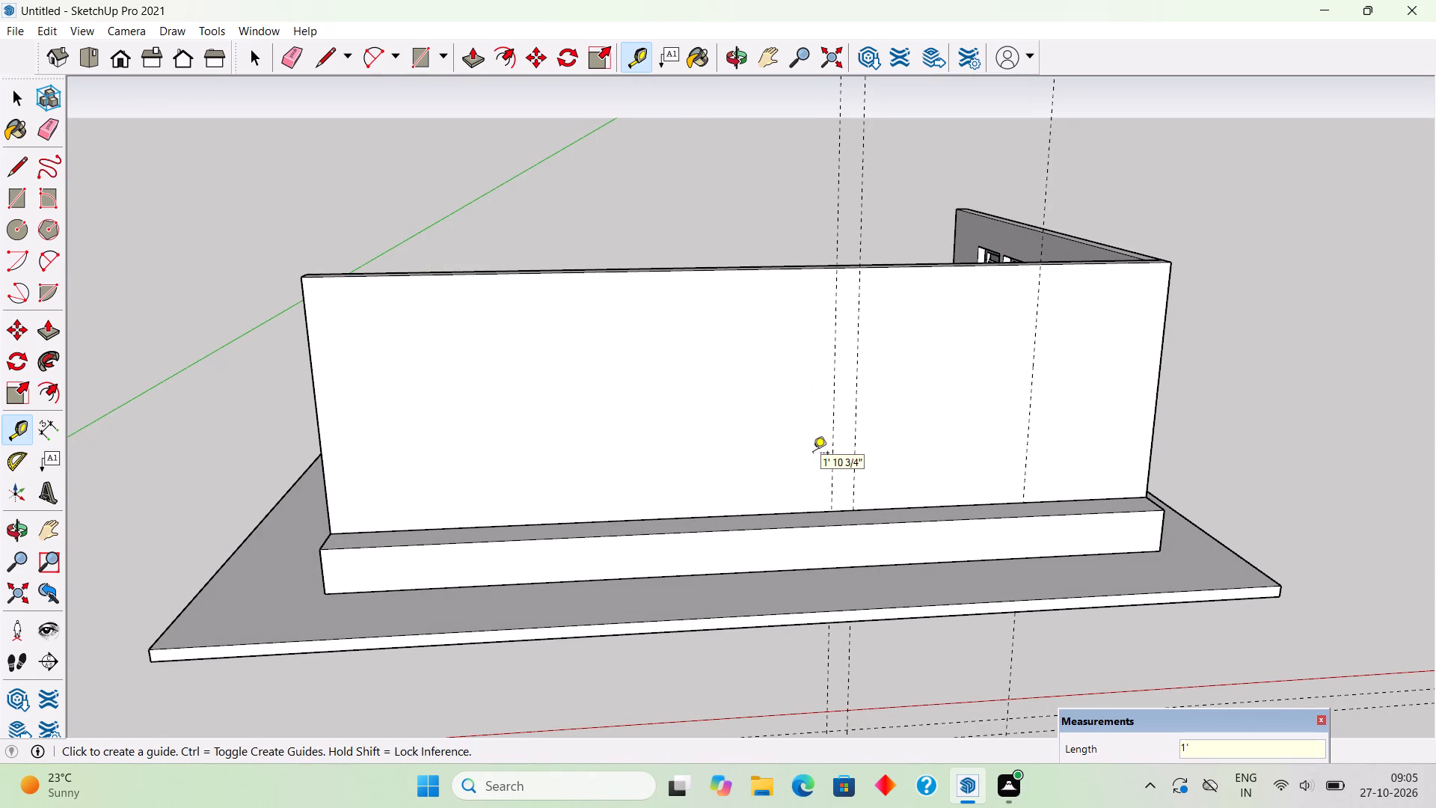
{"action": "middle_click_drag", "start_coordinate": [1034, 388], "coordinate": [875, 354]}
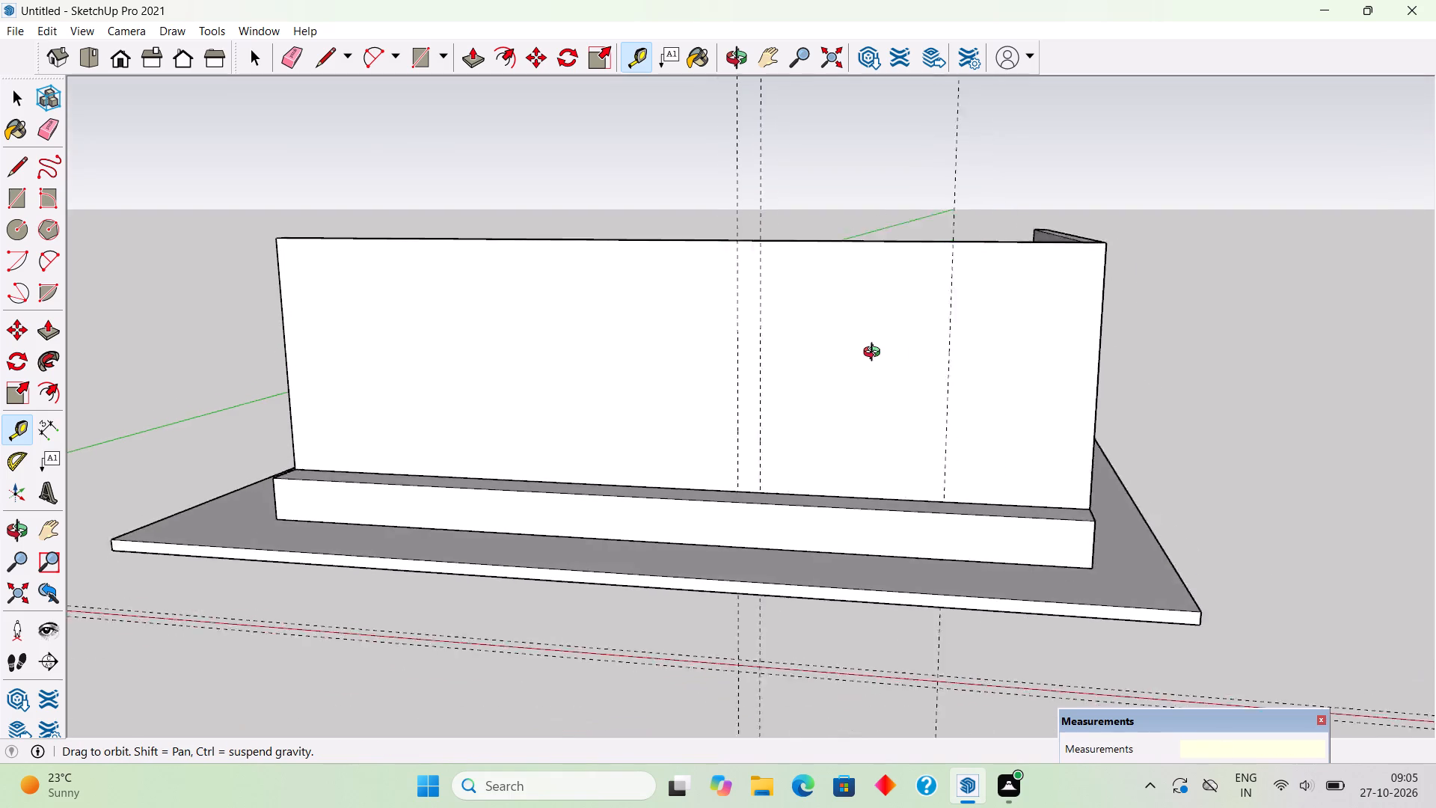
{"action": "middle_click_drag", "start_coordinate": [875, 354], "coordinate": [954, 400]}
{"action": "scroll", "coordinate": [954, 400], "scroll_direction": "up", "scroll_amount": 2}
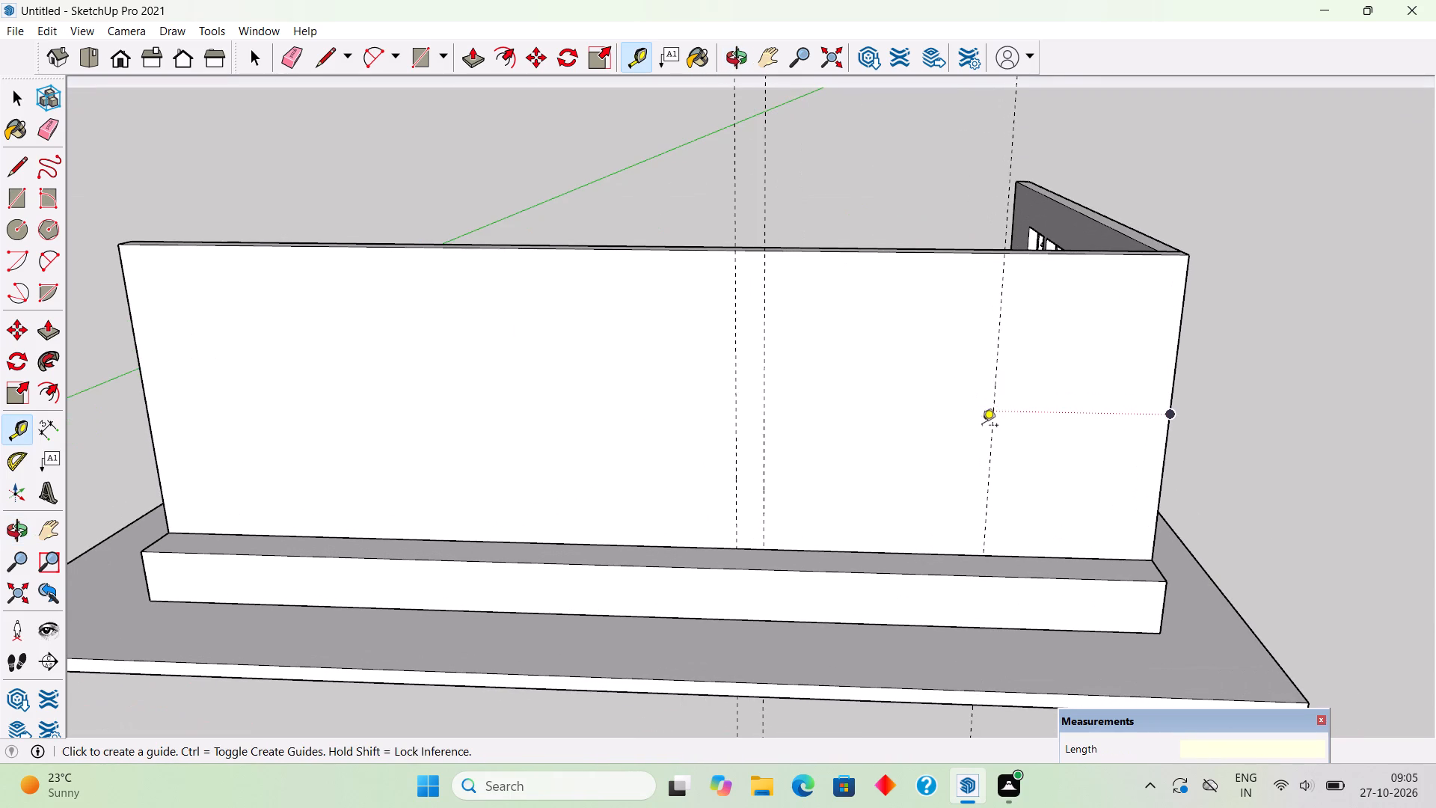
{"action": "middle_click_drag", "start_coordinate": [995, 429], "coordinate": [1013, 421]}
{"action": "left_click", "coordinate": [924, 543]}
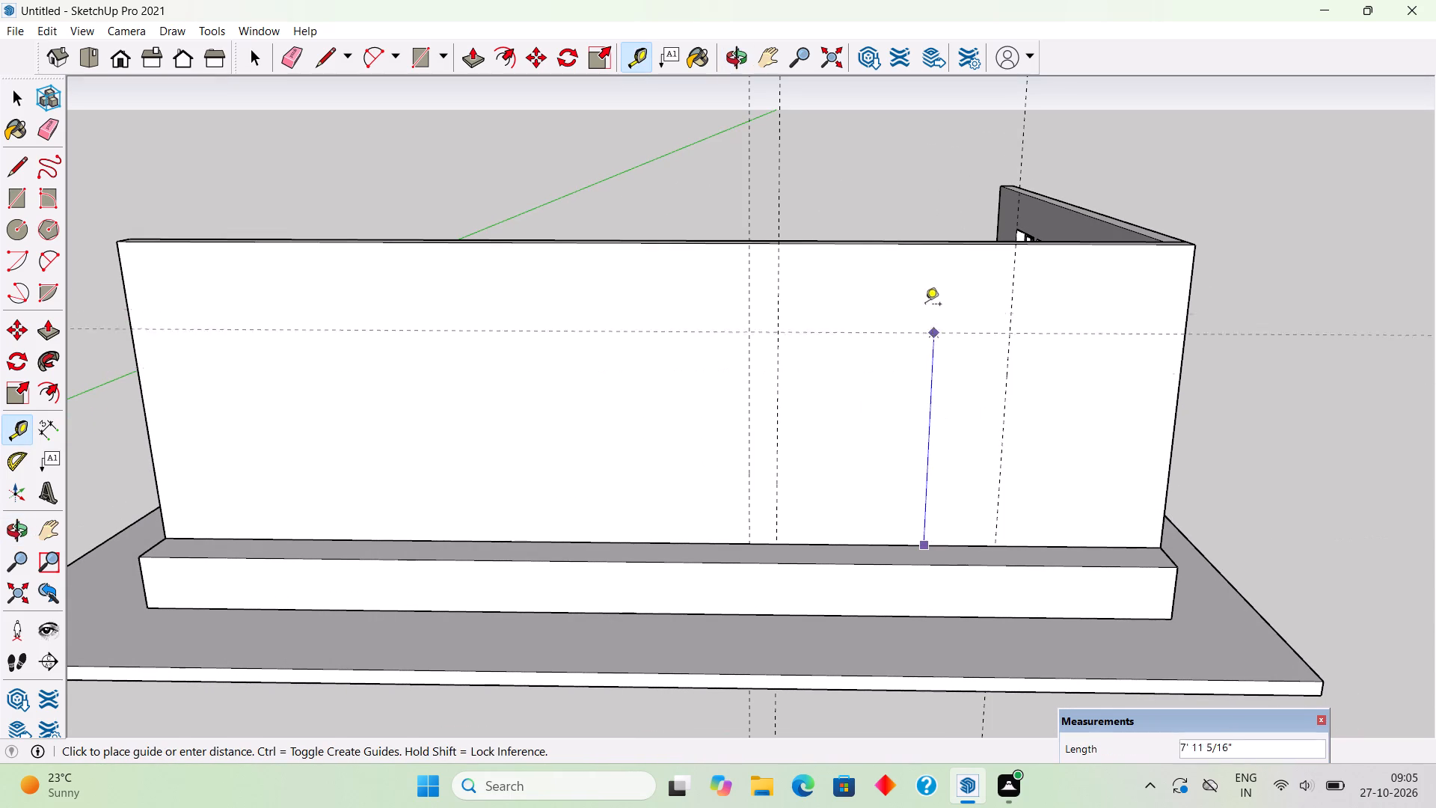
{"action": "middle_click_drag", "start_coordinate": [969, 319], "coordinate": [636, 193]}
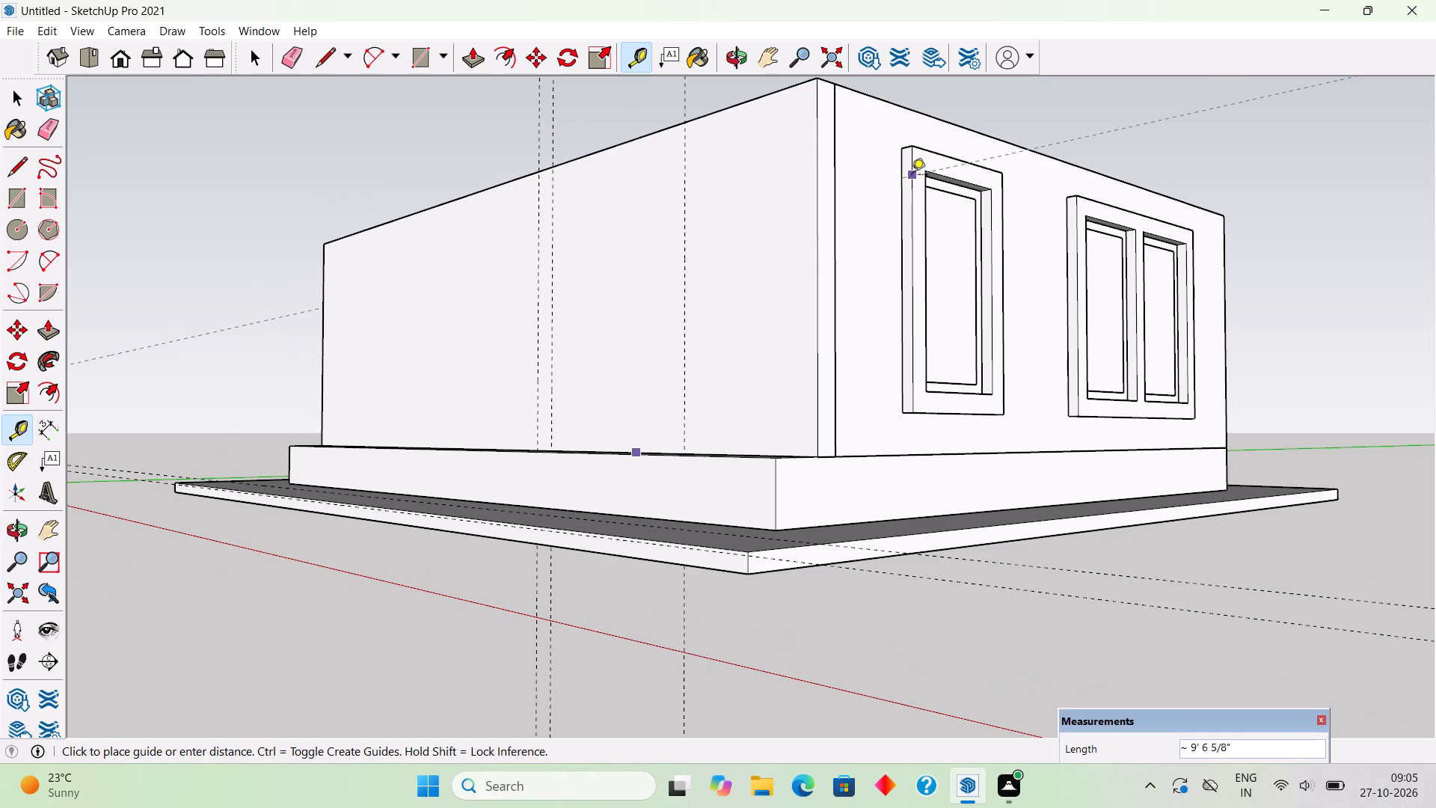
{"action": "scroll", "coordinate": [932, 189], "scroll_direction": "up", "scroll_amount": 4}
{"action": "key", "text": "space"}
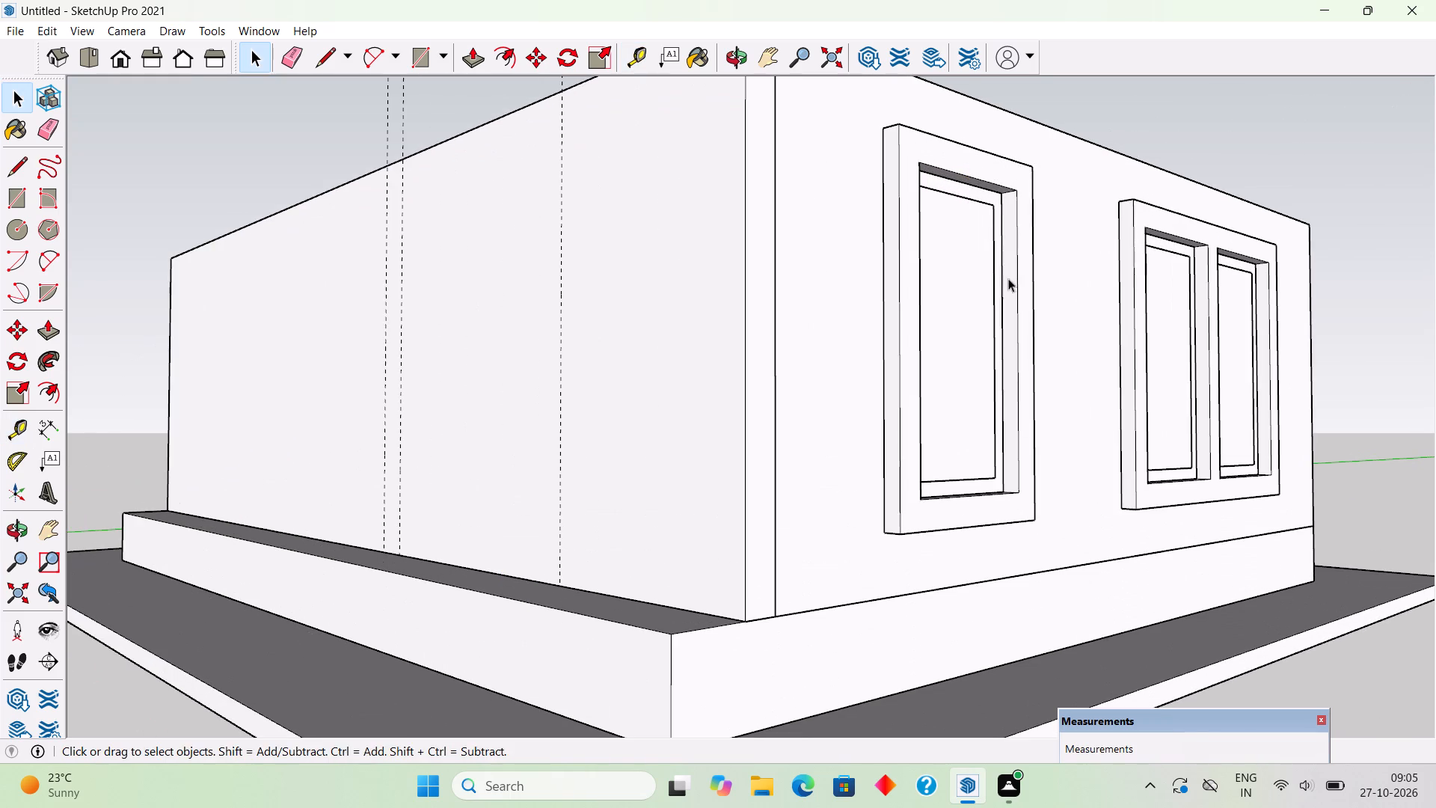
Measure from the top of the single window's opening down toward the raised block, and return to the guided wall.
{"action": "middle_click_drag", "start_coordinate": [979, 336], "coordinate": [707, 264]}
{"action": "key", "text": "t"}
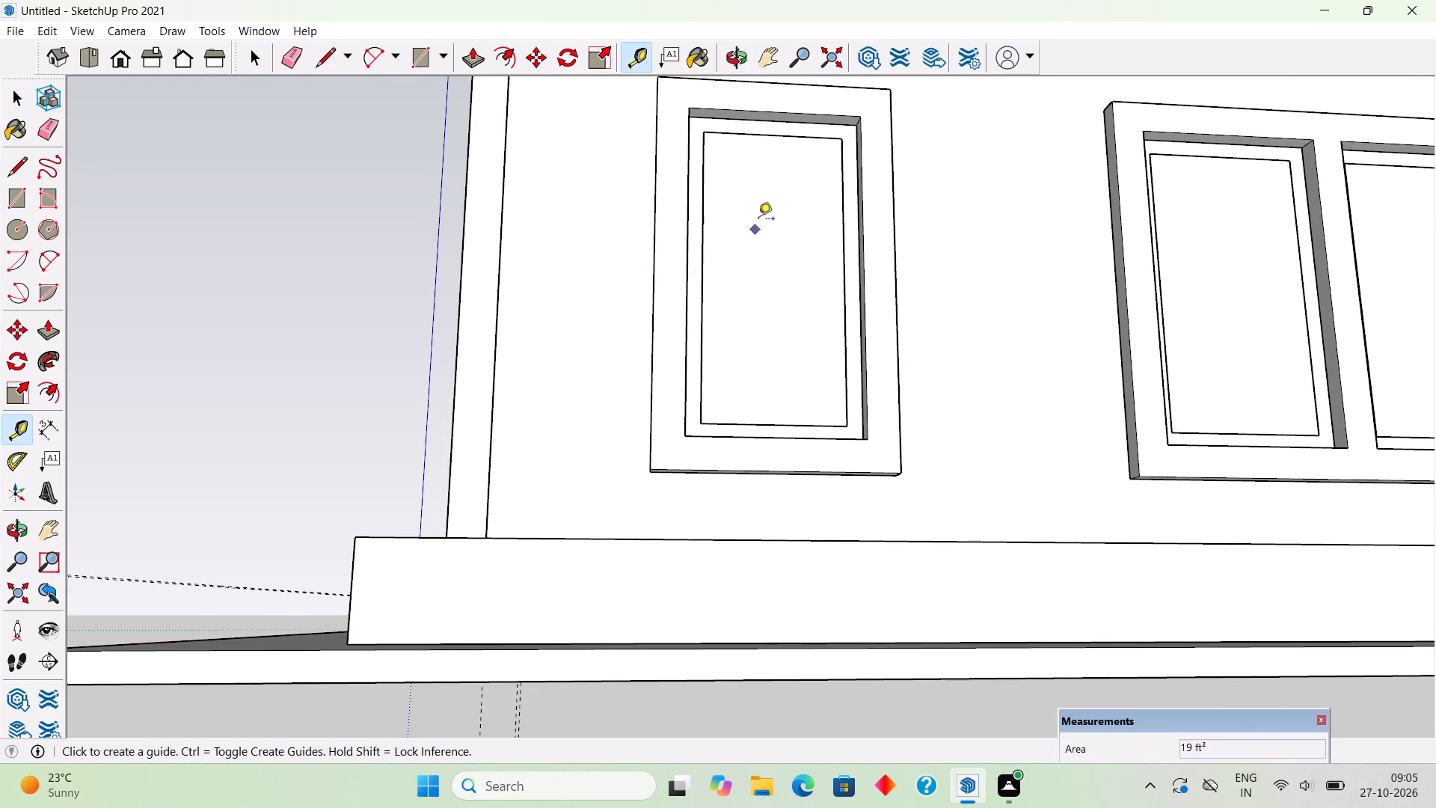
{"action": "left_click", "coordinate": [795, 124]}
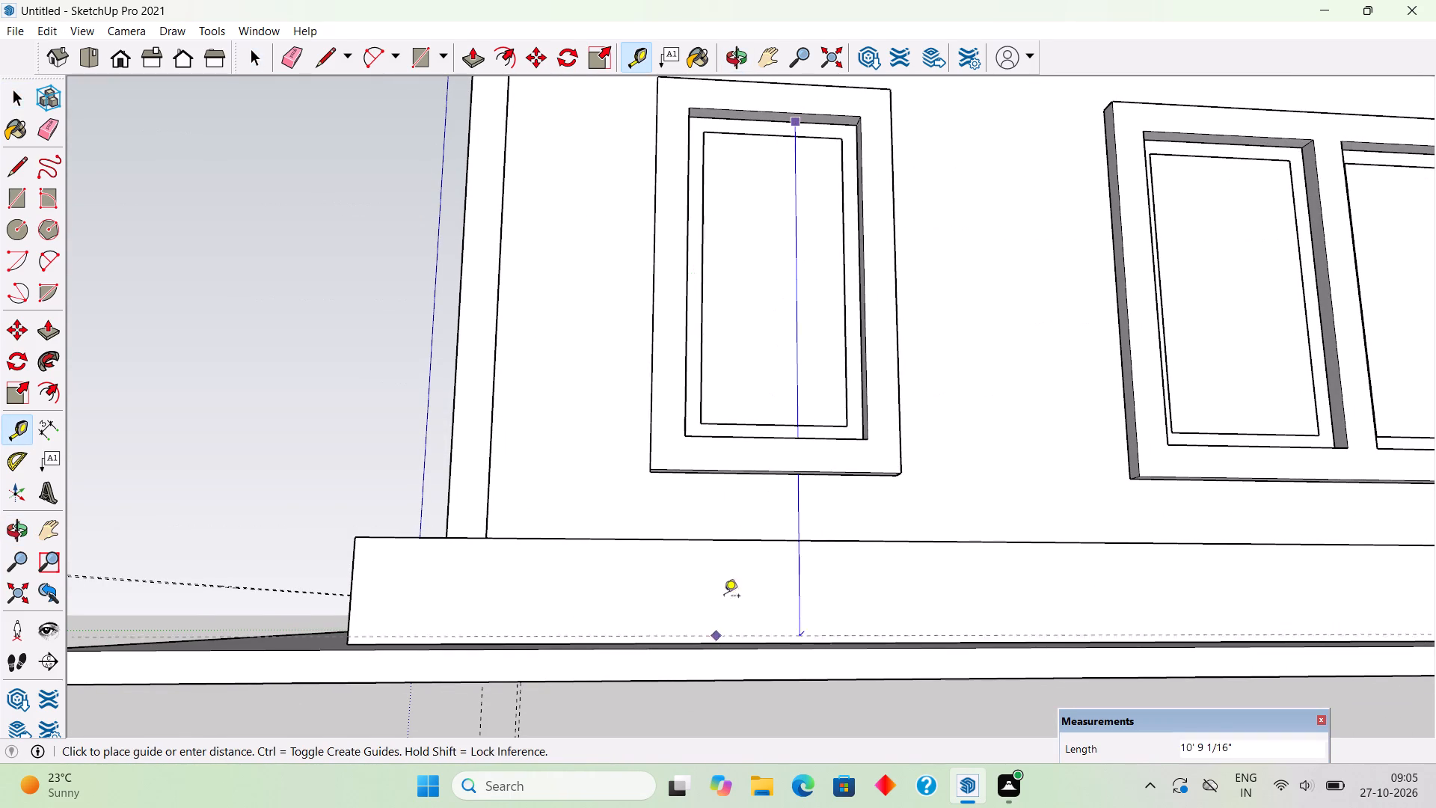
{"action": "key", "text": "space"}
{"action": "scroll", "coordinate": [734, 536], "scroll_direction": "down", "scroll_amount": 11}
{"action": "middle_click_drag", "start_coordinate": [311, 441], "coordinate": [1069, 520]}
{"action": "middle_click_drag", "start_coordinate": [479, 487], "coordinate": [405, 539]}
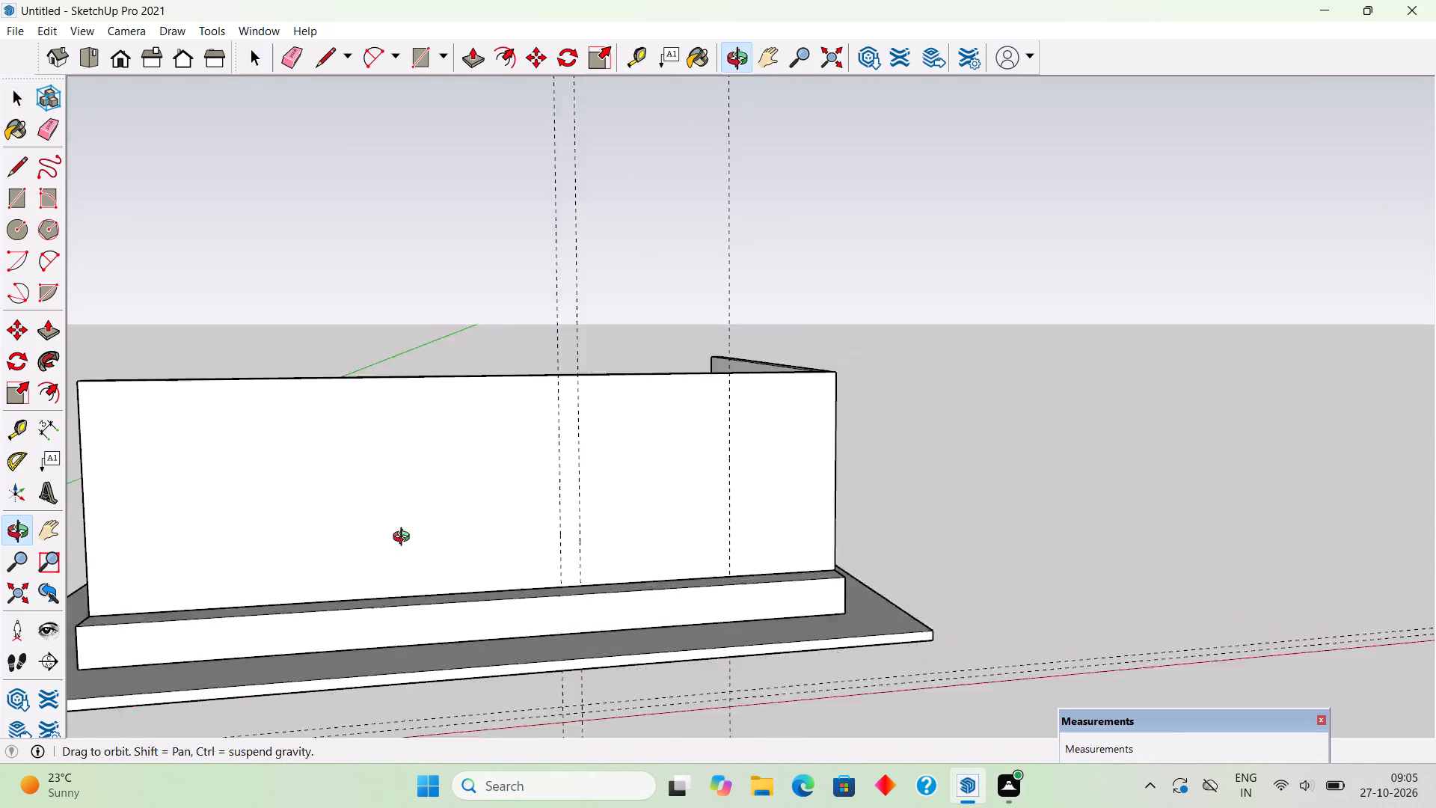
Place a horizontal guide on the side wall's outer face, 9' above the wall's bottom edge.
{"action": "middle_click_drag", "start_coordinate": [405, 539], "coordinate": [358, 536]}
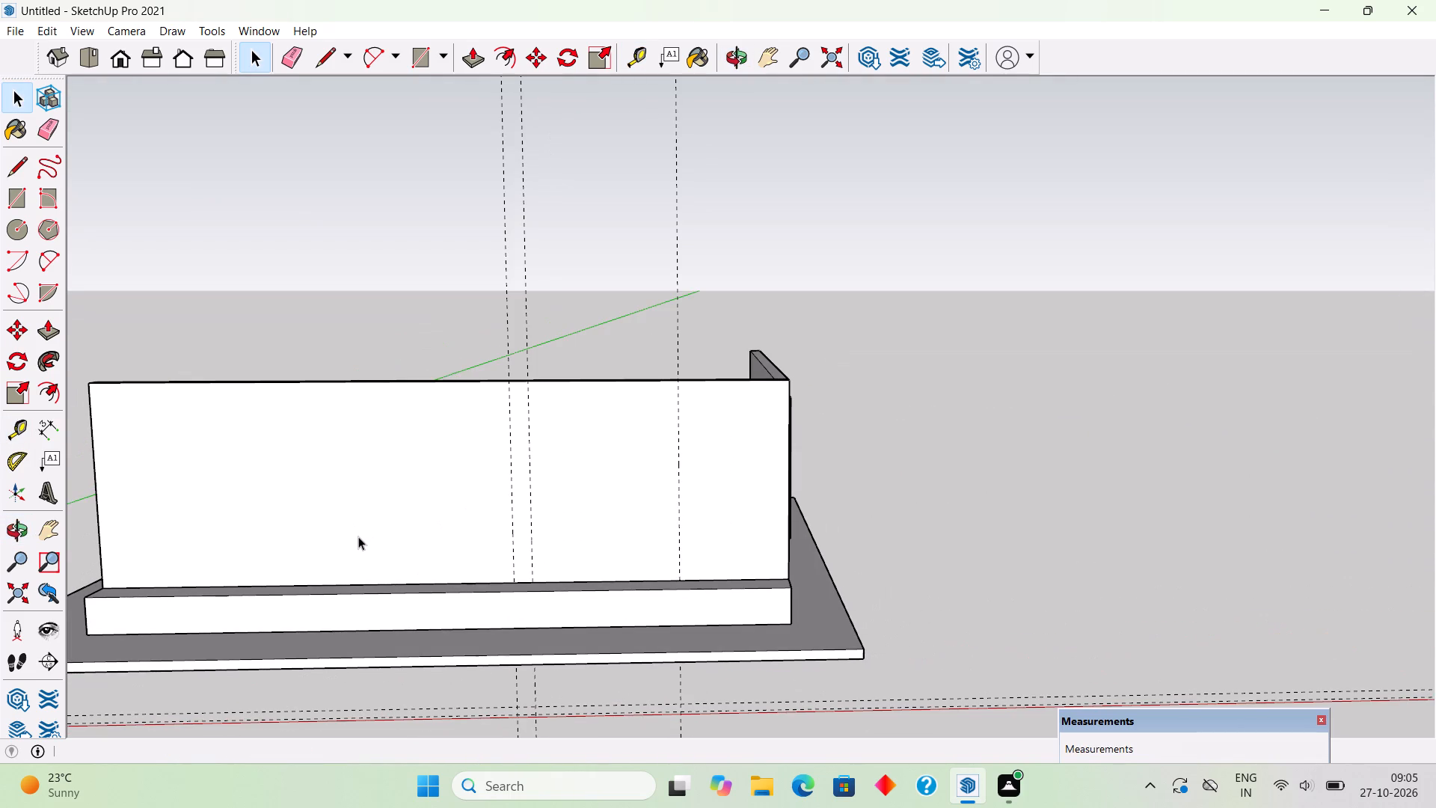
{"action": "key", "text": "t"}
{"action": "left_click", "coordinate": [616, 585]}
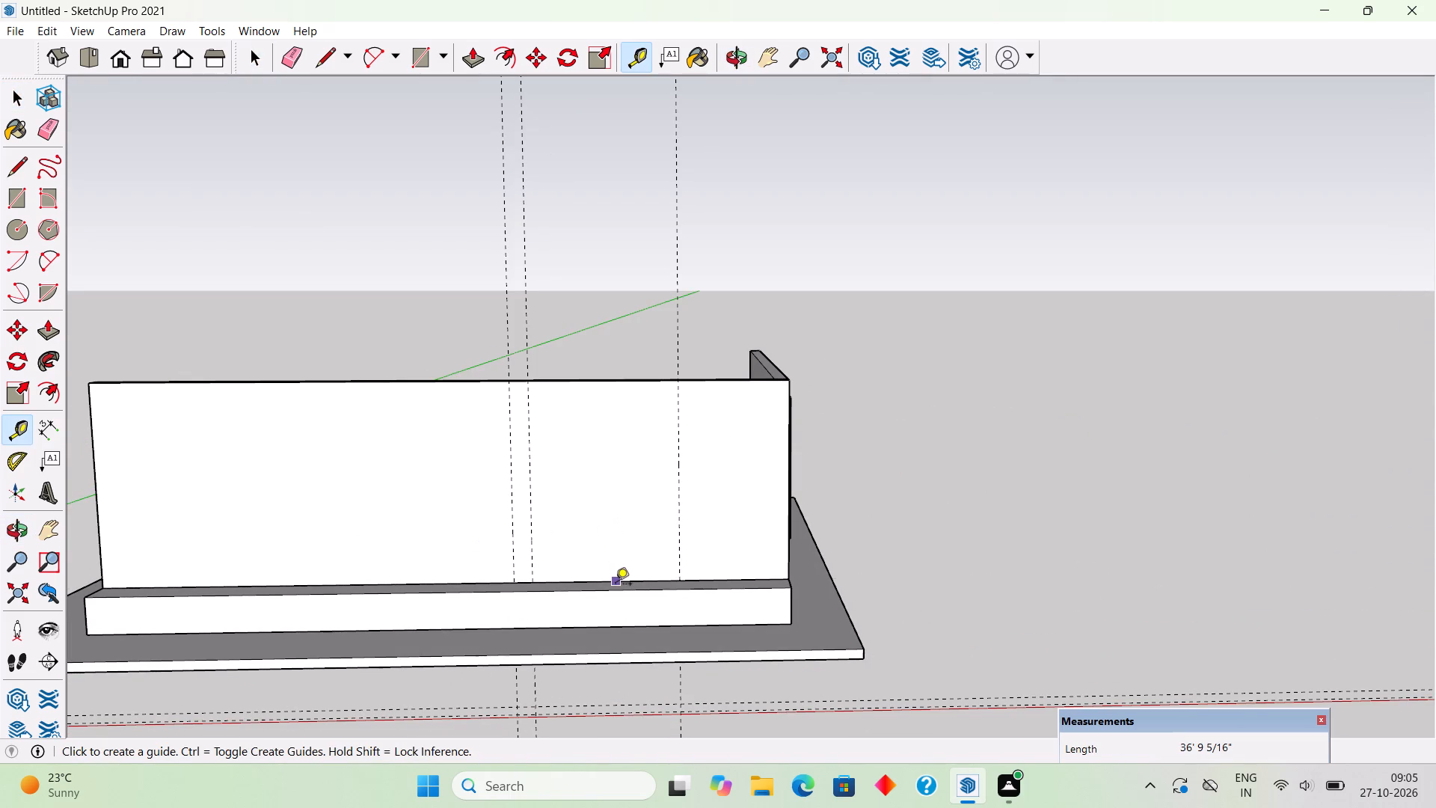
{"action": "type", "text": "9'"}
{"action": "key", "text": "Return"}
{"action": "key", "text": "space"}
Place another vertical guide 1' beyond the last vertical guide, toward the wall's free end.
{"action": "scroll", "coordinate": [496, 512], "scroll_direction": "up", "scroll_amount": 2}
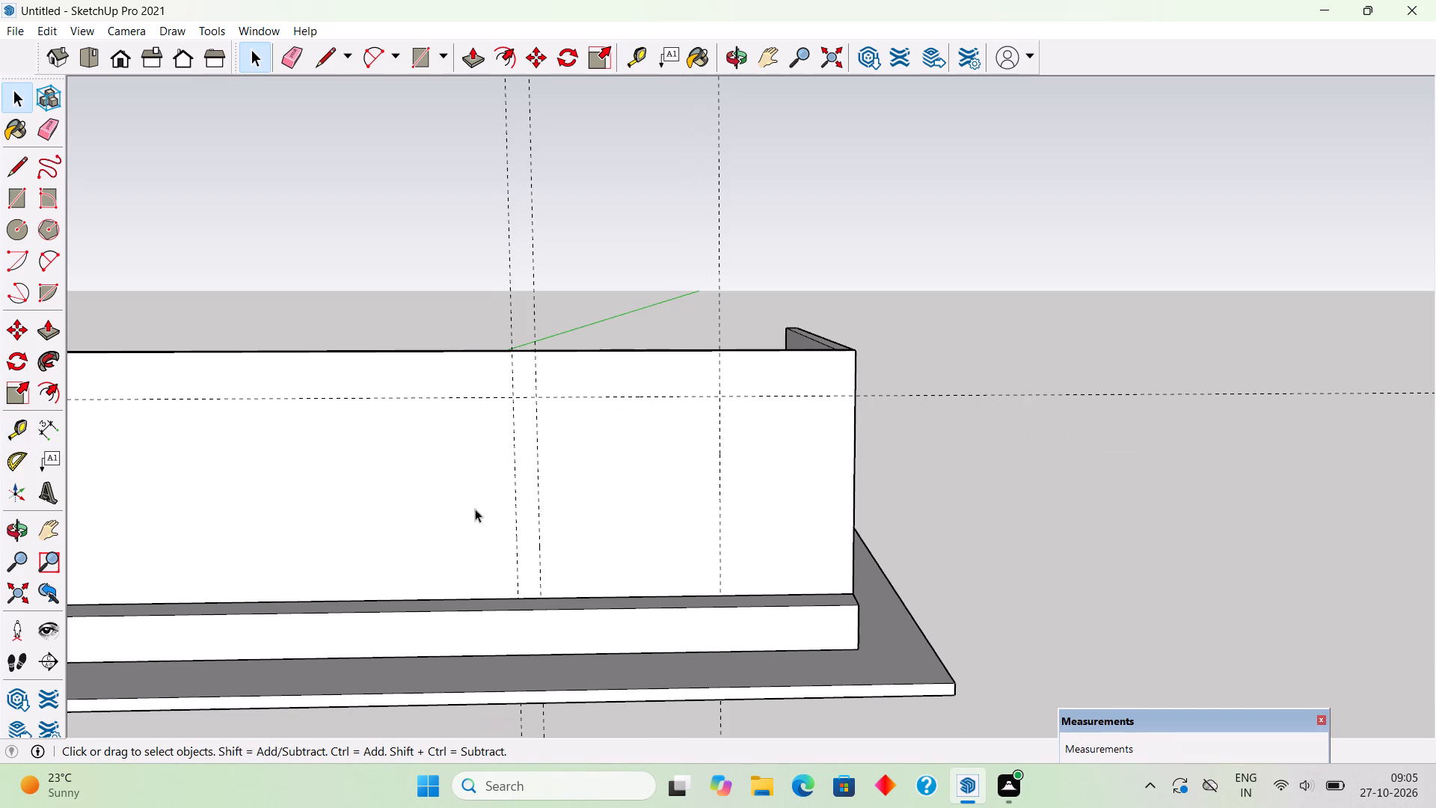
{"action": "scroll", "coordinate": [216, 483], "scroll_direction": "up", "scroll_amount": 4}
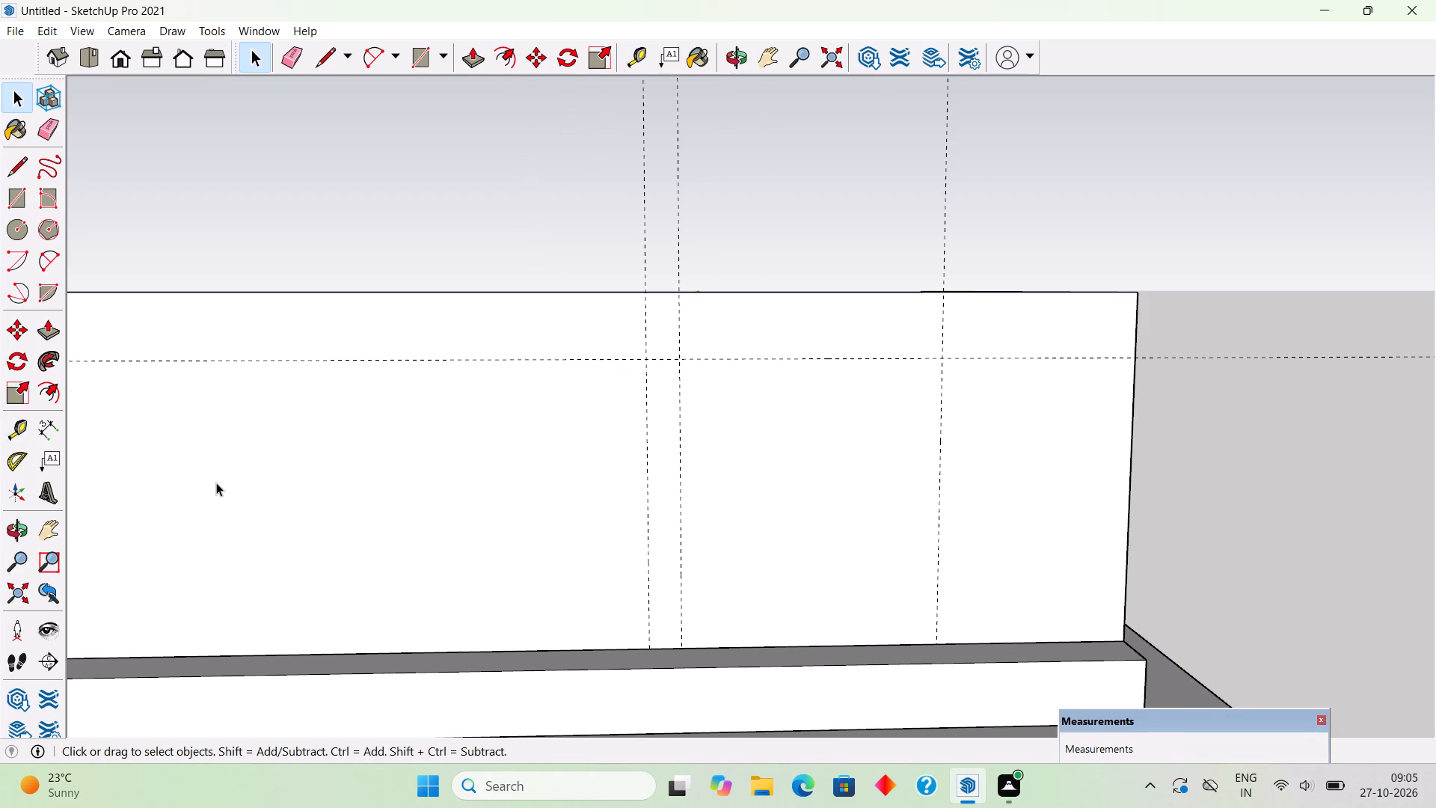
{"action": "key", "text": "t"}
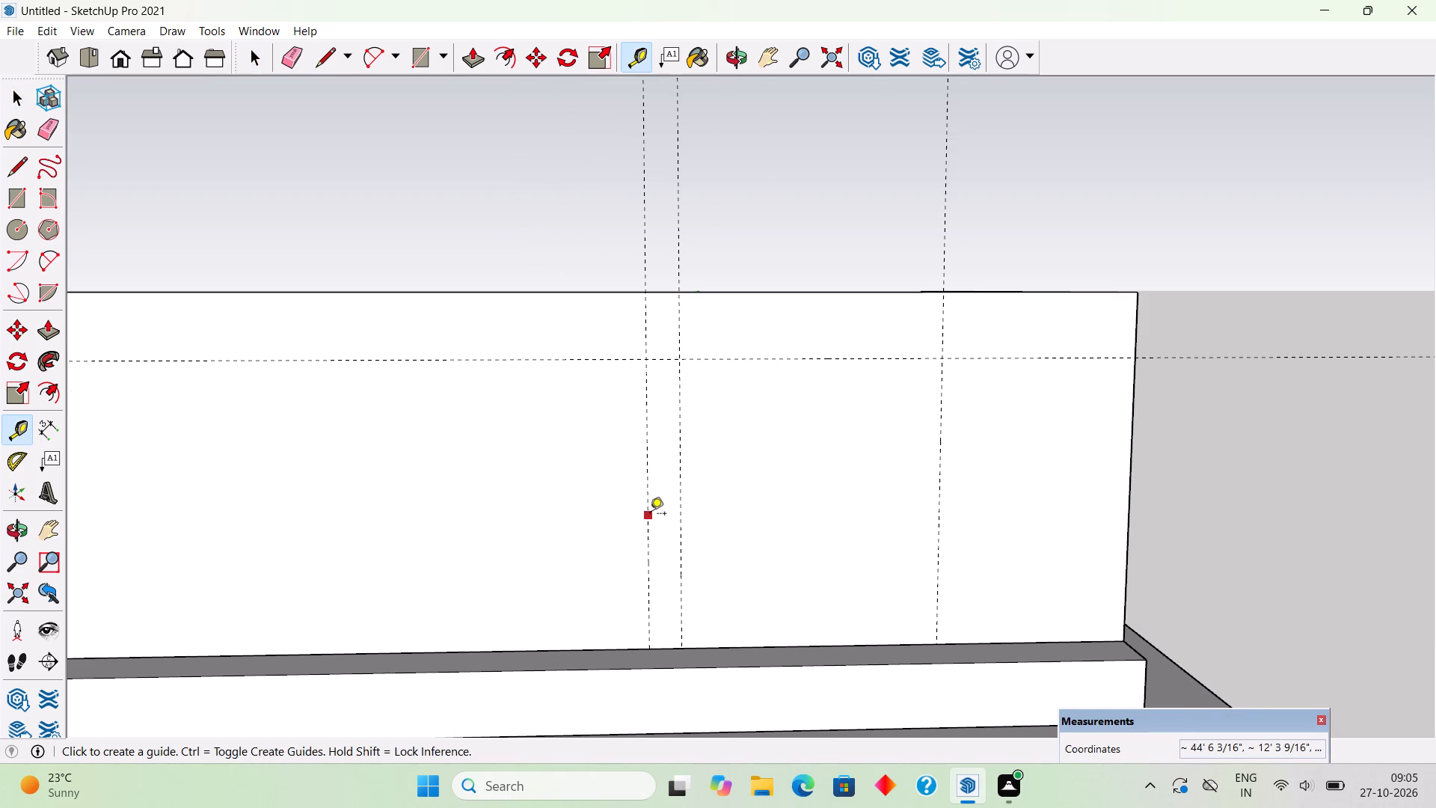
{"action": "left_click", "coordinate": [650, 515]}
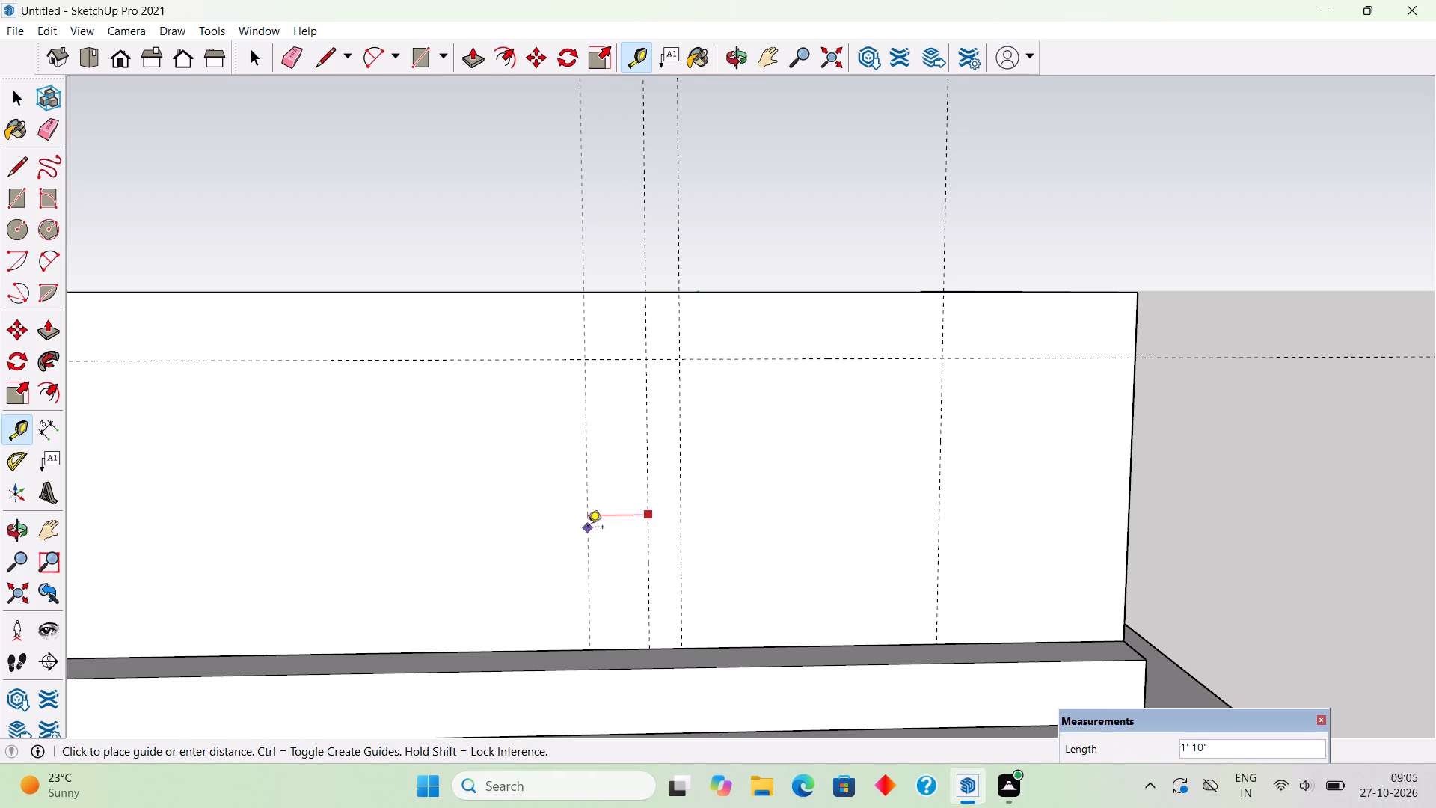
{"action": "type", "text": "1'"}
{"action": "key", "text": "Return"}
{"action": "key", "text": "space"}
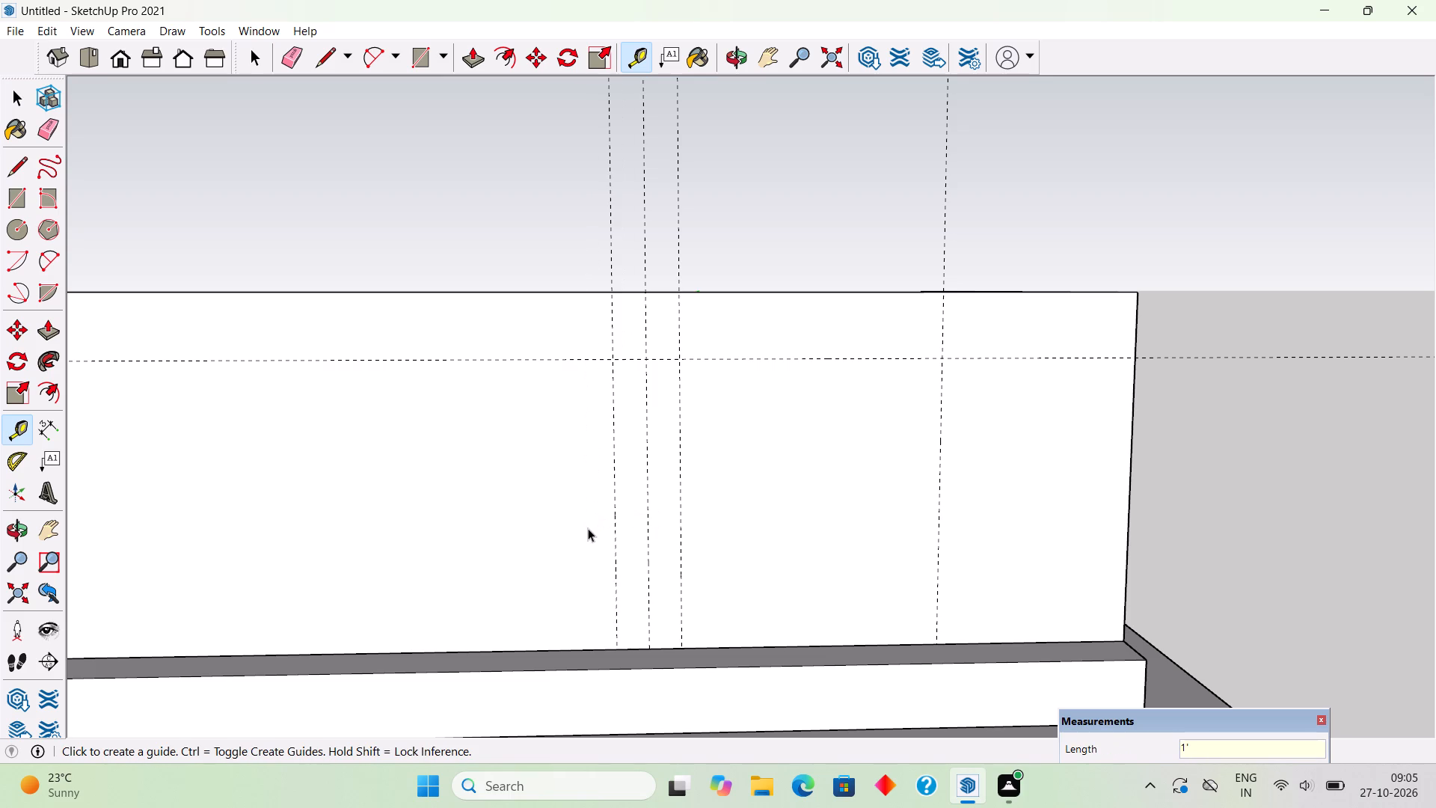
Delete the two intermediate vertical guides, keeping the one nearest the corner and the one nearest the free end.
{"action": "left_click", "coordinate": [651, 494]}
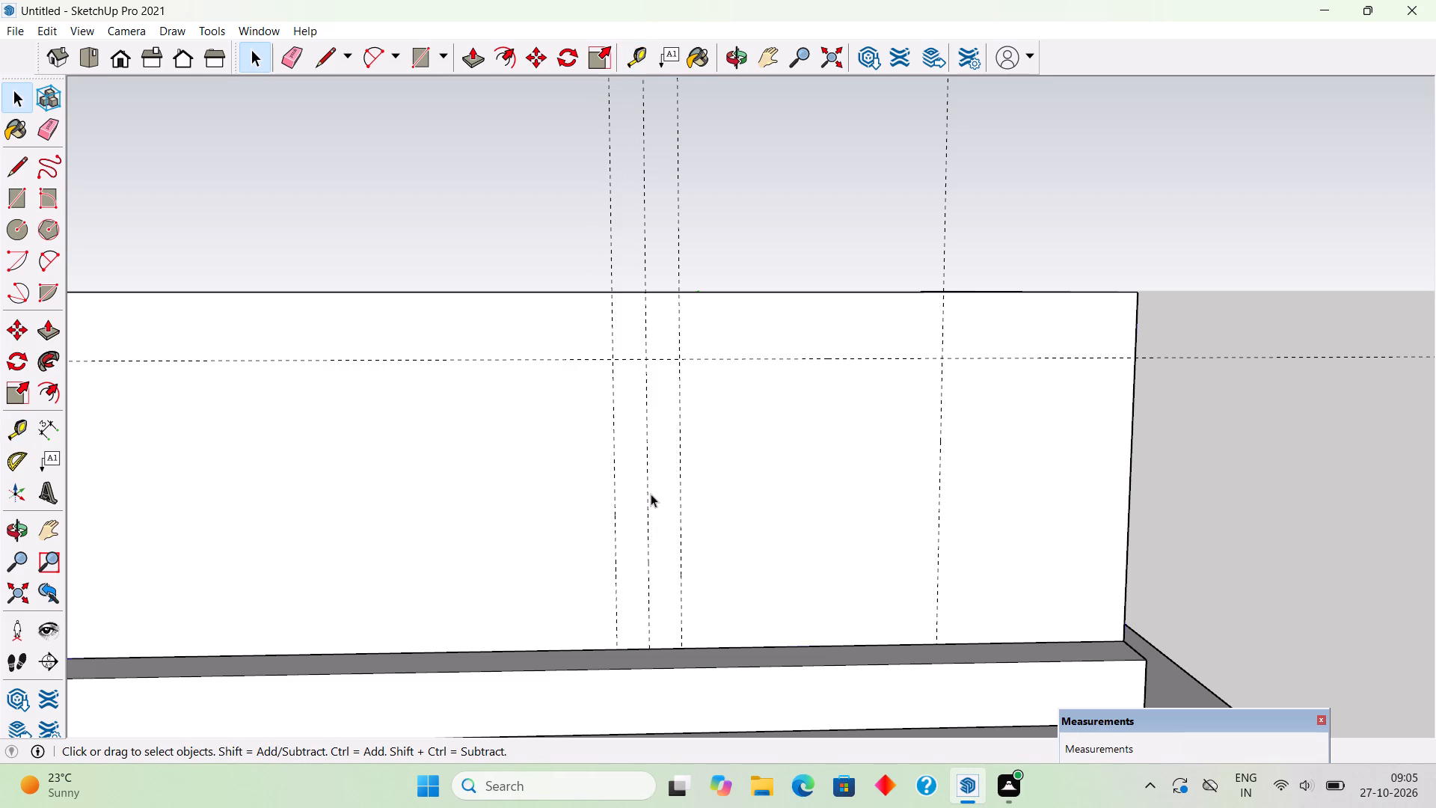
{"action": "left_click", "coordinate": [645, 499]}
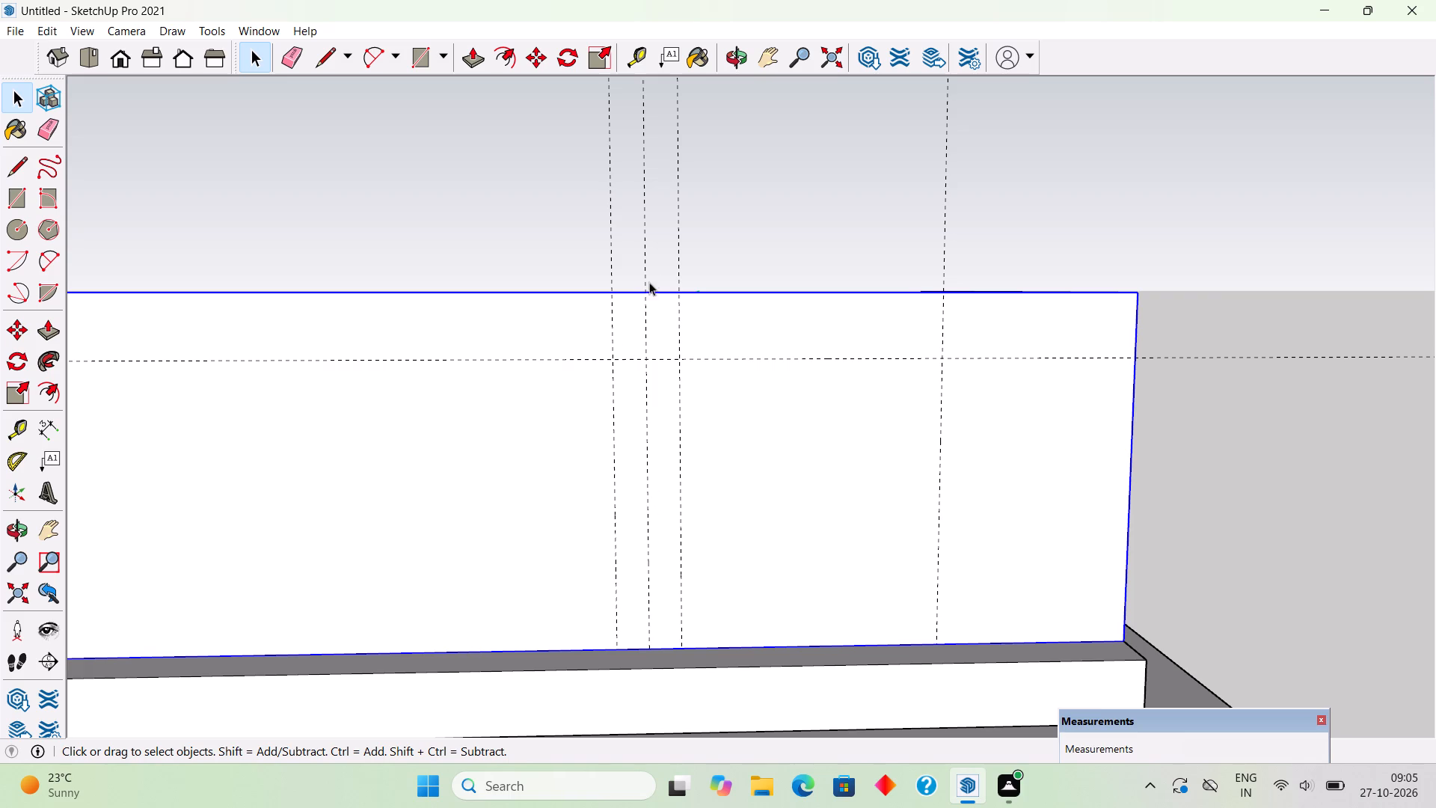
{"action": "left_click", "coordinate": [647, 252]}
{"action": "key", "text": "Delete"}
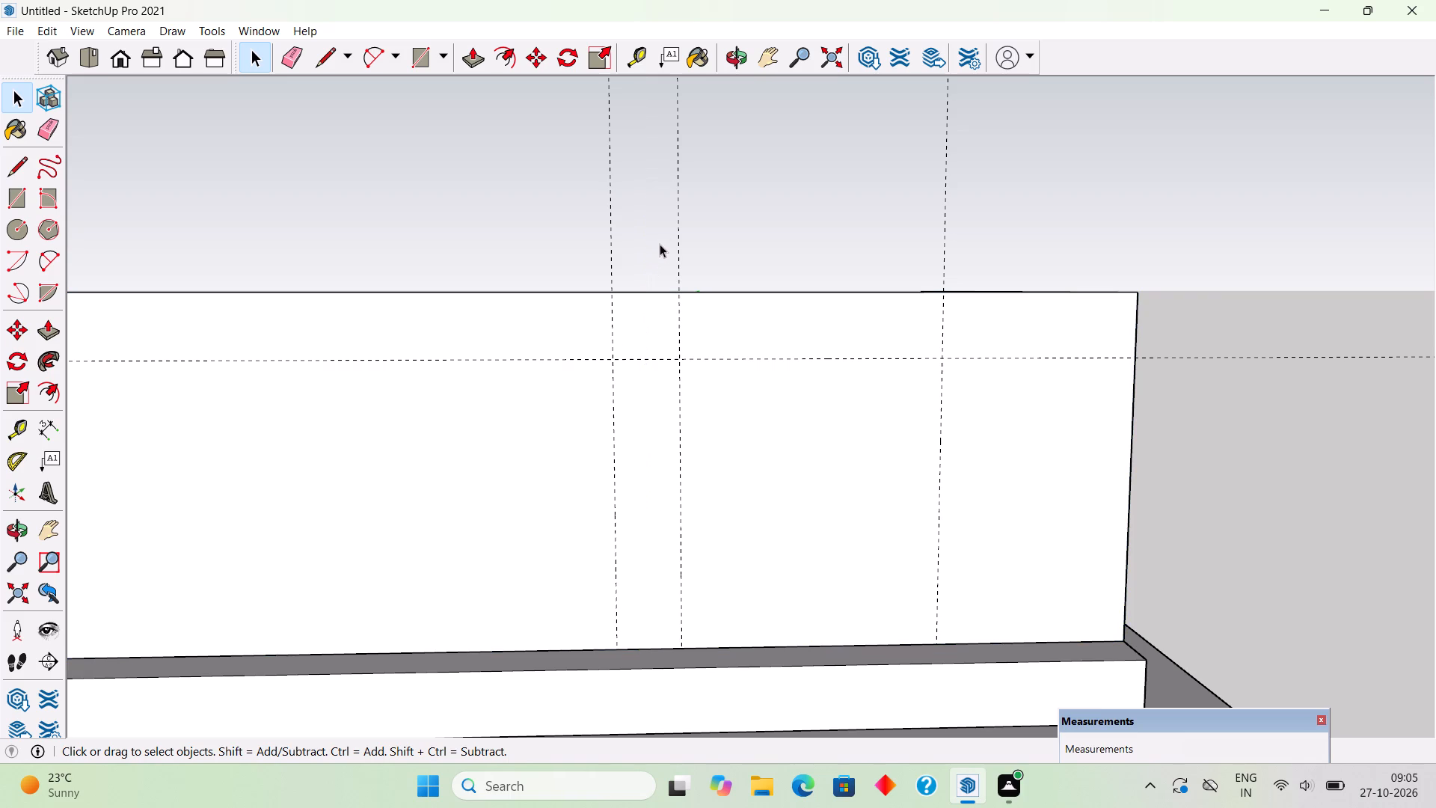
{"action": "left_click", "coordinate": [680, 258]}
{"action": "key", "text": "Delete"}
Open the guided side wall for editing and select its outer face.
{"action": "scroll", "coordinate": [691, 317], "scroll_direction": "down", "scroll_amount": 2}
{"action": "middle_click_drag", "start_coordinate": [692, 331], "coordinate": [701, 400]}
{"action": "scroll", "coordinate": [701, 404], "scroll_direction": "down", "scroll_amount": 2}
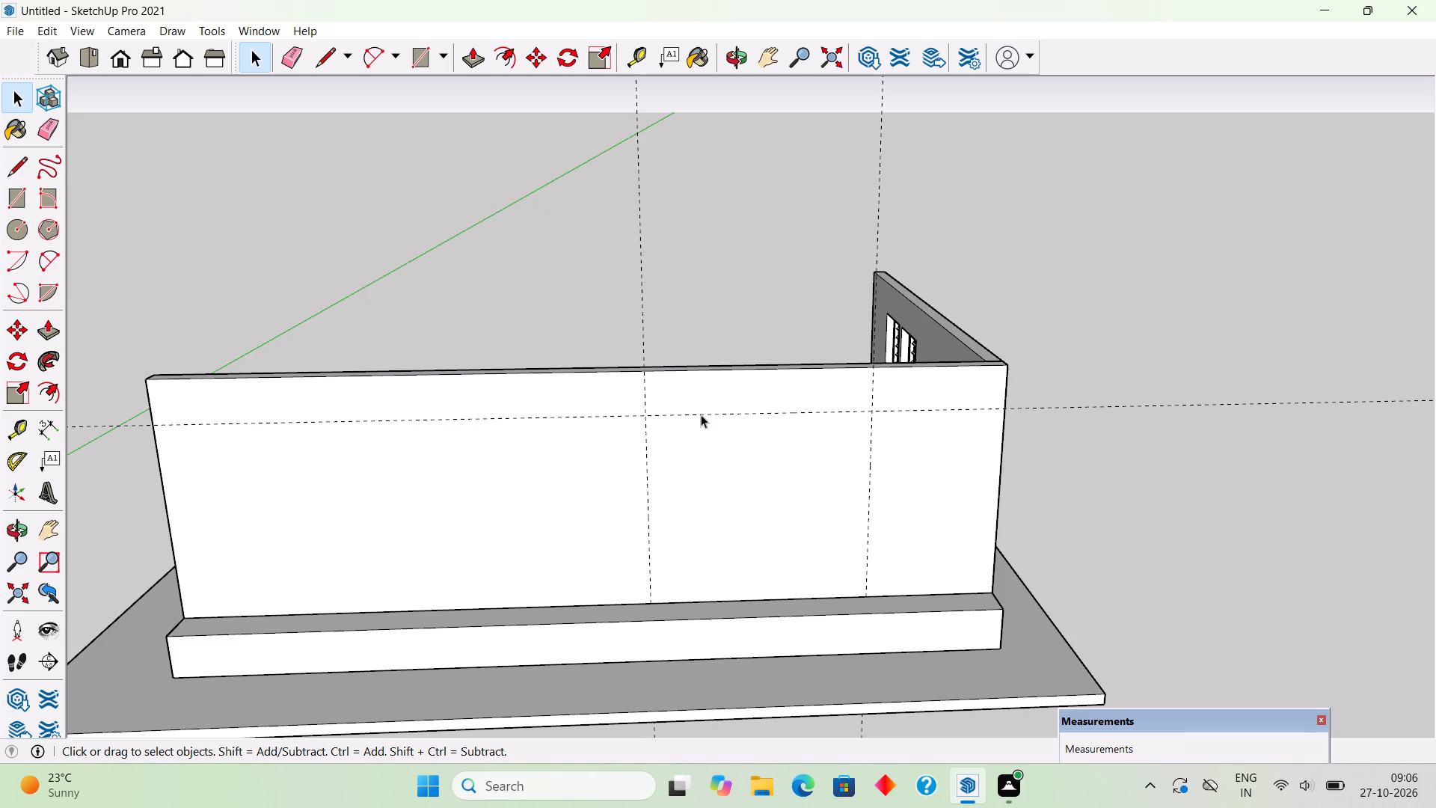
{"action": "scroll", "coordinate": [758, 509], "scroll_direction": "down", "scroll_amount": 4}
{"action": "middle_click_drag", "start_coordinate": [776, 537], "coordinate": [768, 426]}
{"action": "middle_click_drag", "start_coordinate": [768, 426], "coordinate": [767, 412]}
{"action": "scroll", "coordinate": [780, 521], "scroll_direction": "down", "scroll_amount": 4}
{"action": "scroll", "coordinate": [753, 489], "scroll_direction": "up", "scroll_amount": 3}
{"action": "scroll", "coordinate": [734, 376], "scroll_direction": "up", "scroll_amount": 5}
{"action": "double_click", "coordinate": [798, 498]}
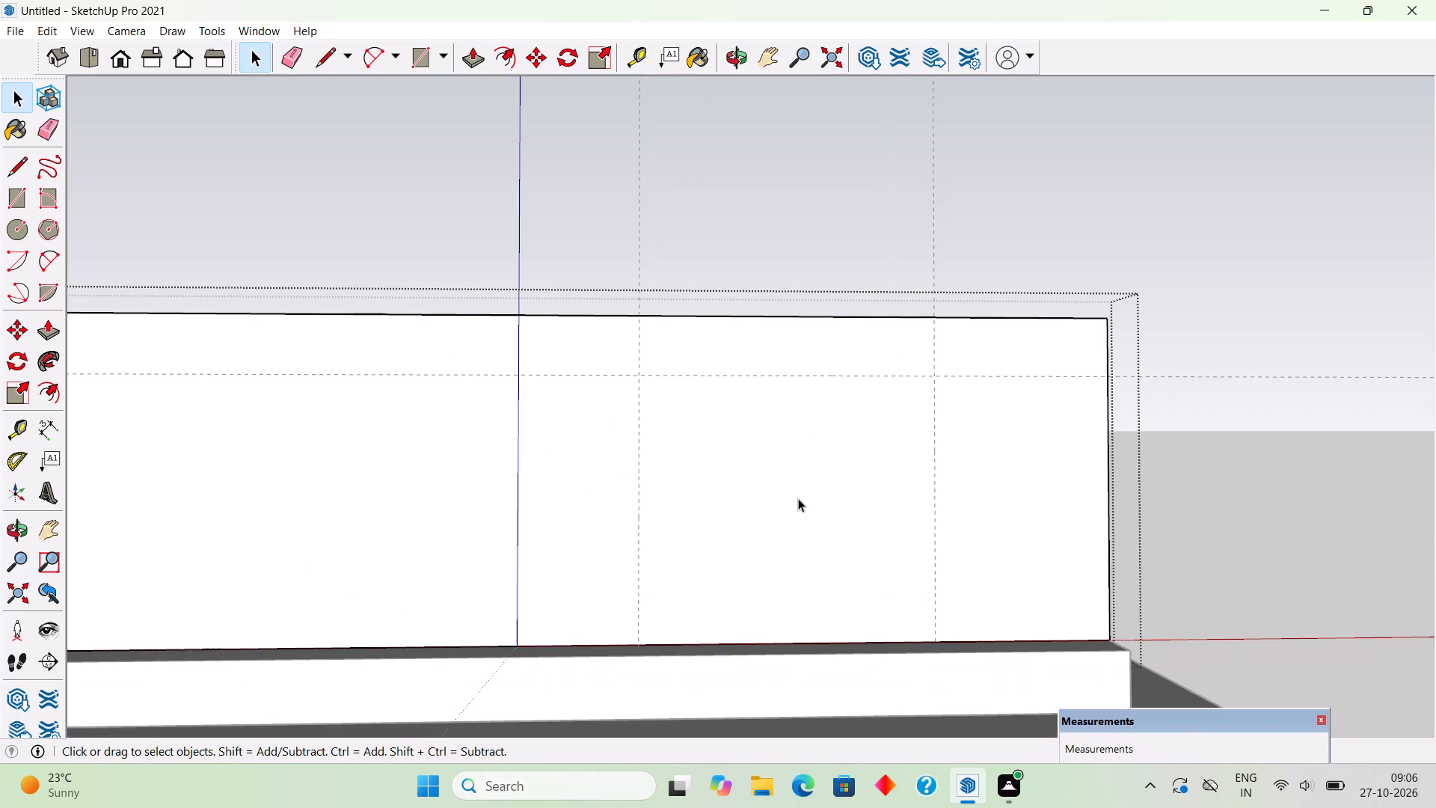
{"action": "left_click", "coordinate": [798, 498]}
{"action": "middle_click_drag", "start_coordinate": [783, 488], "coordinate": [746, 576]}
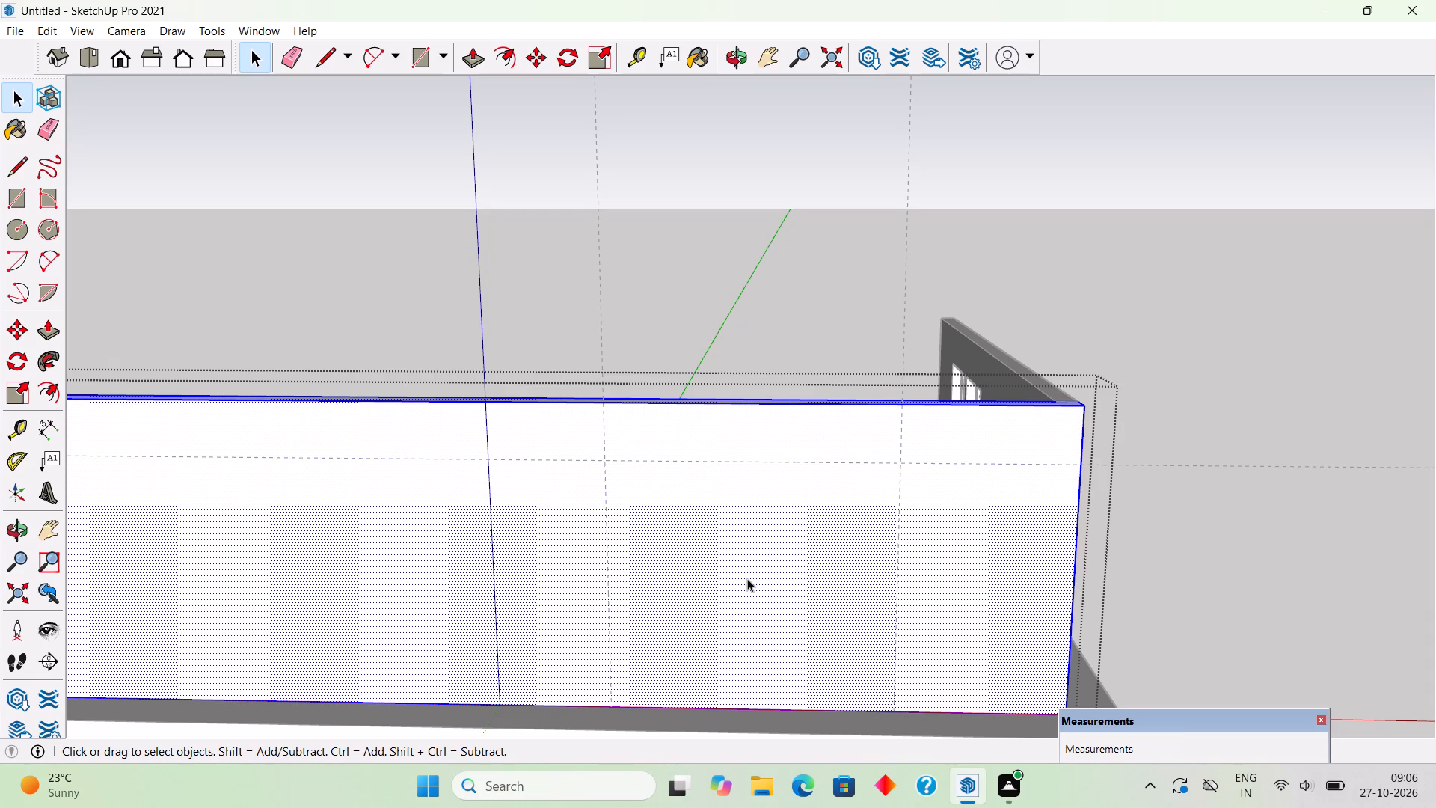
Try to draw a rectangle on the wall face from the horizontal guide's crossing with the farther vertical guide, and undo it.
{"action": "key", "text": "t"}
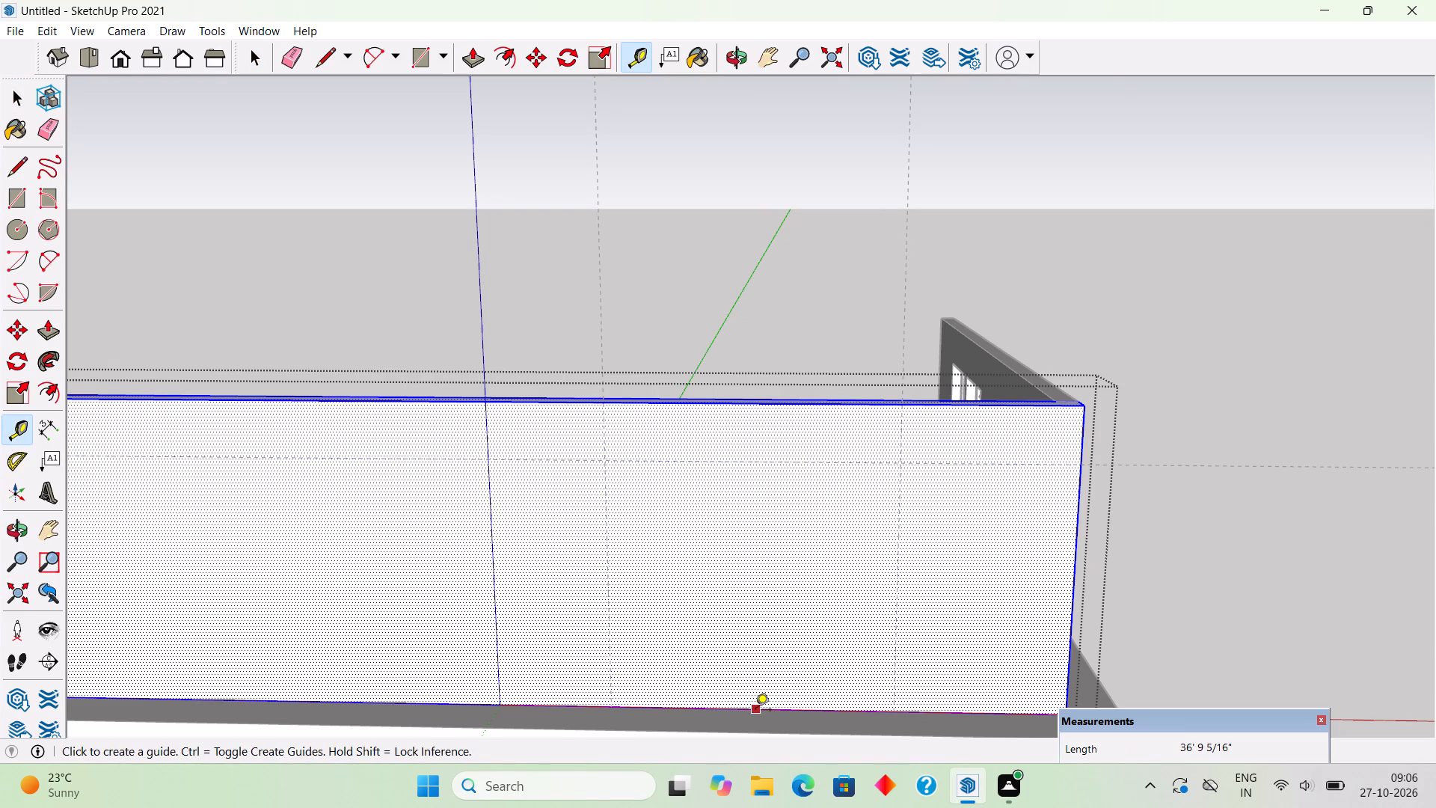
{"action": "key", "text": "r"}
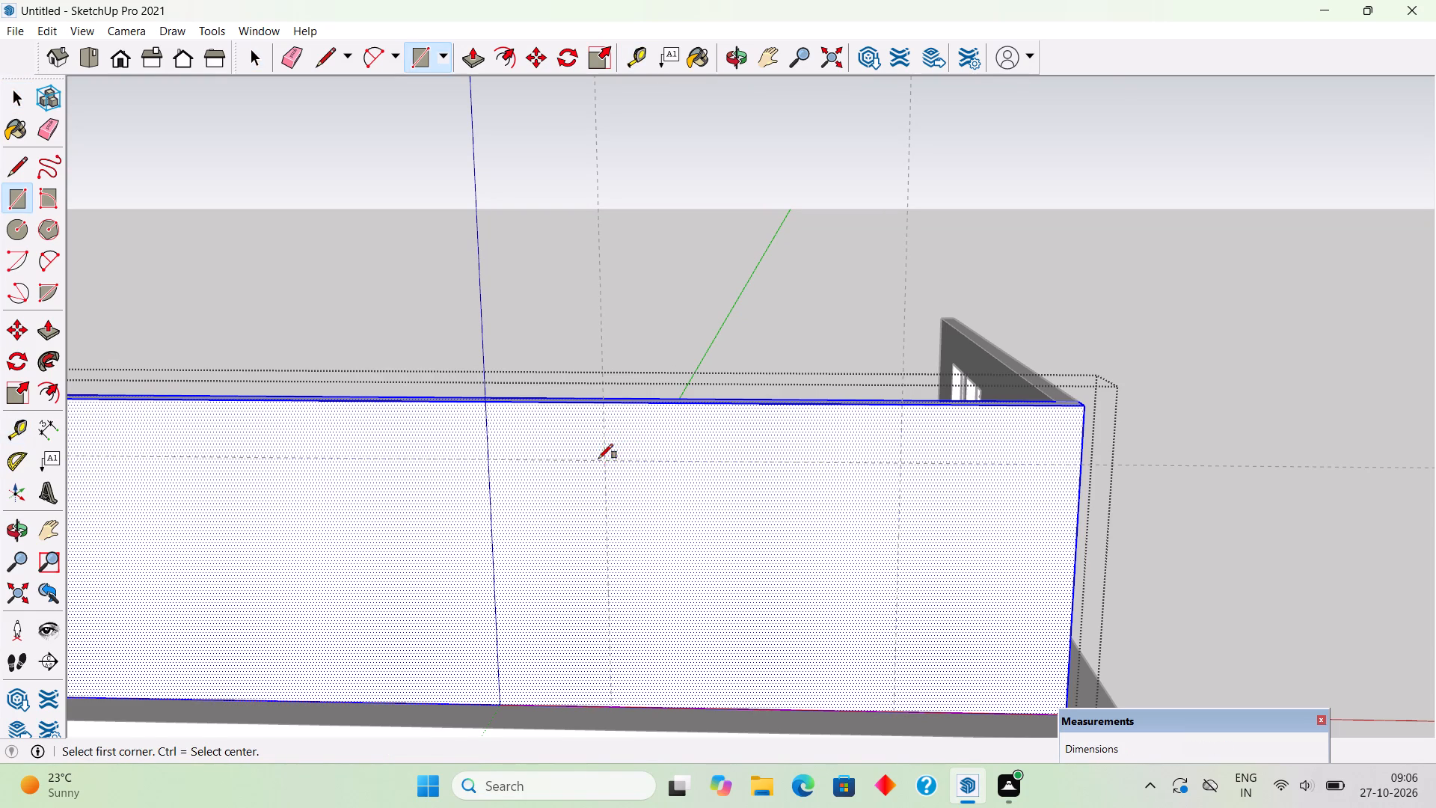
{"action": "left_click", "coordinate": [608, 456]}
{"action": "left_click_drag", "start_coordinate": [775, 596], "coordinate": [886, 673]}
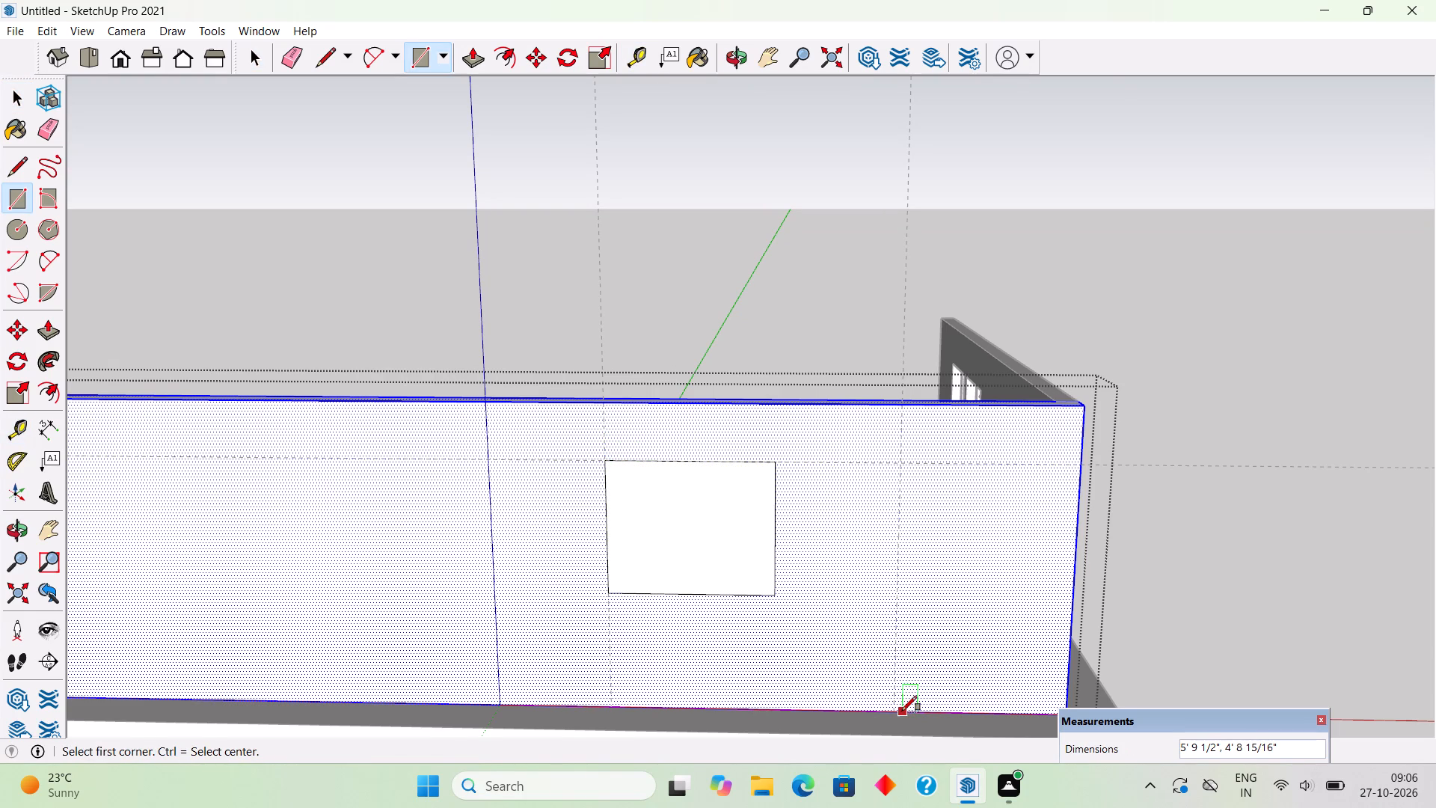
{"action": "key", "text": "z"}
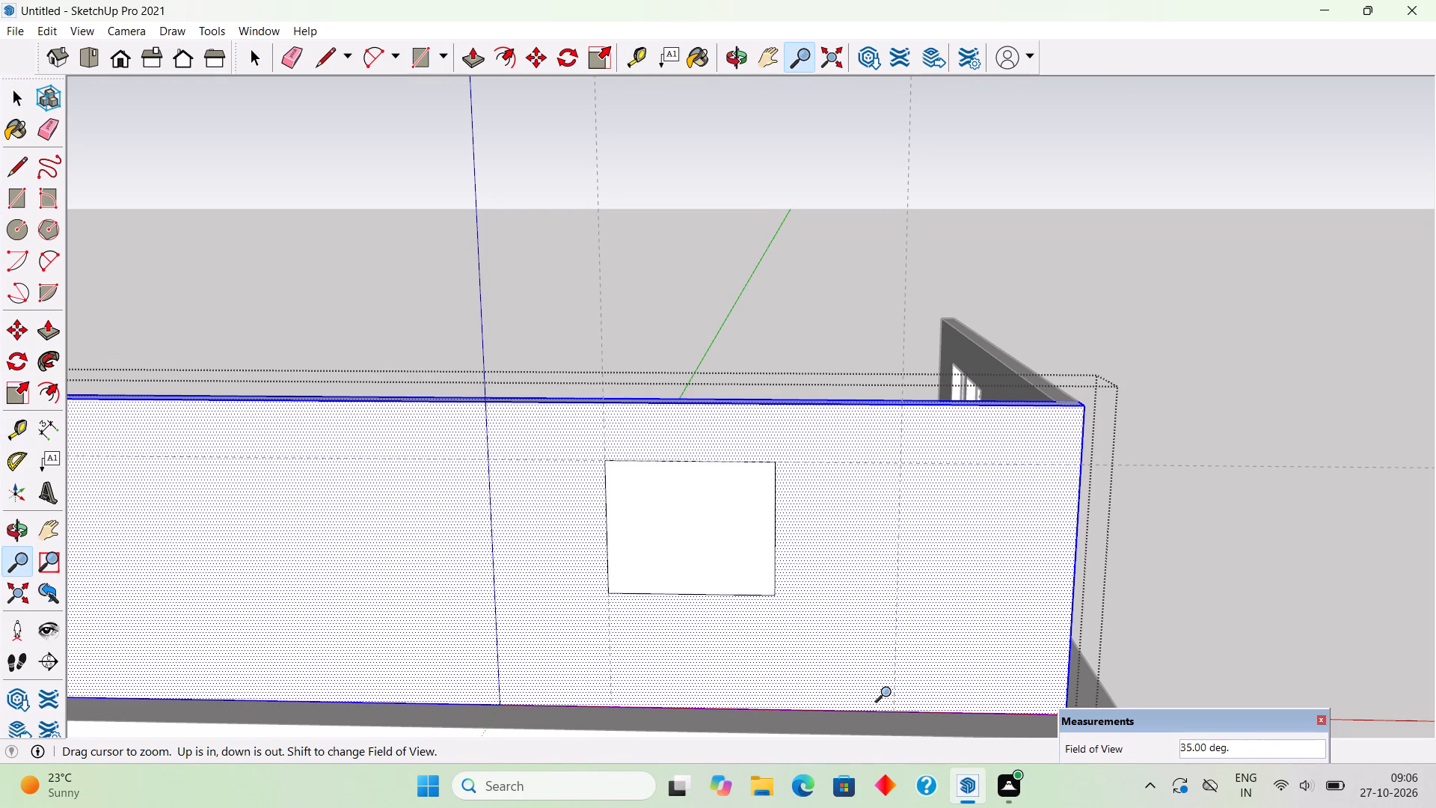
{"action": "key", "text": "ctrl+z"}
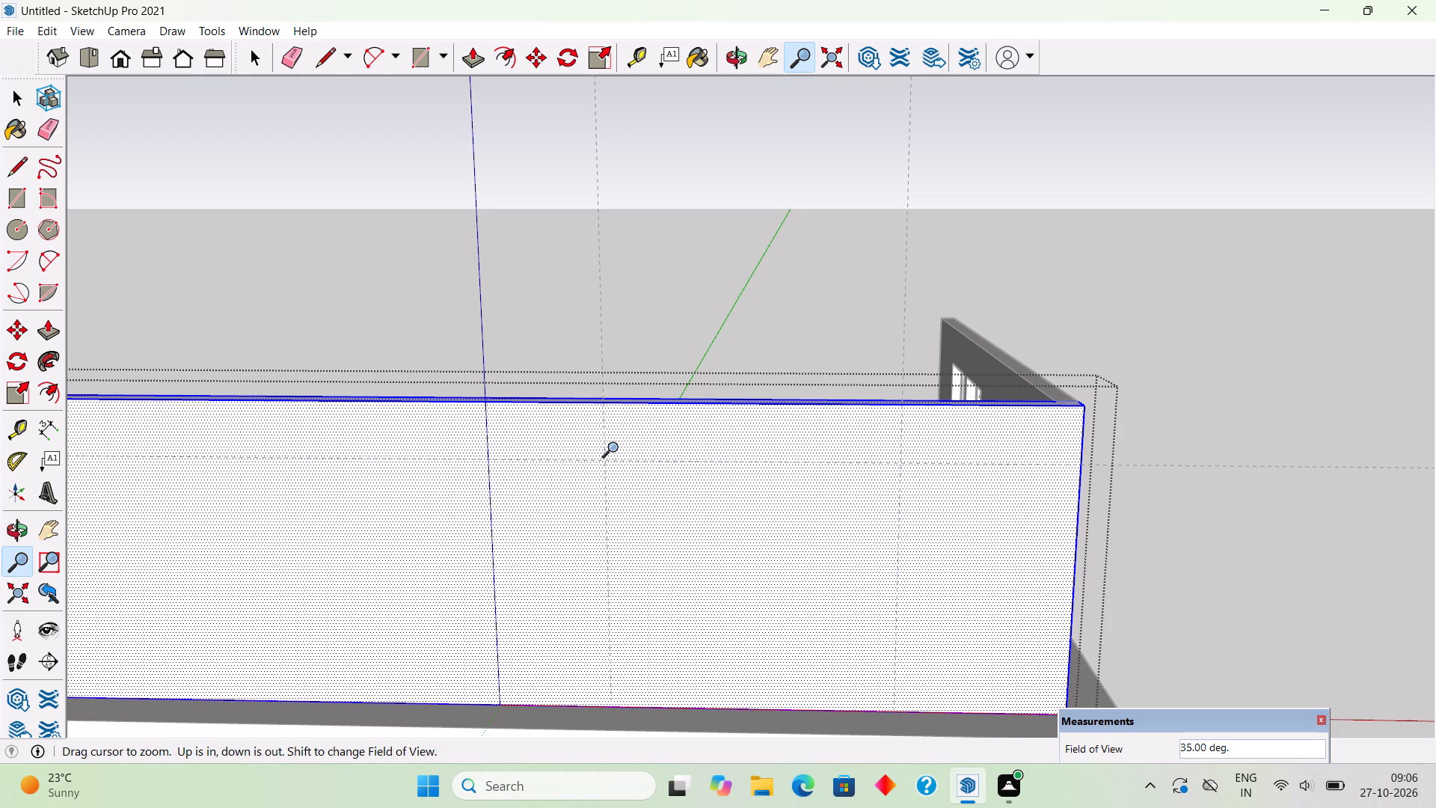
Cut a 10' by 9' opening between the guides down to the wall's base, pushing it 9" through, and leave the wall's editing.
{"action": "key", "text": "r"}
{"action": "left_click", "coordinate": [607, 457]}
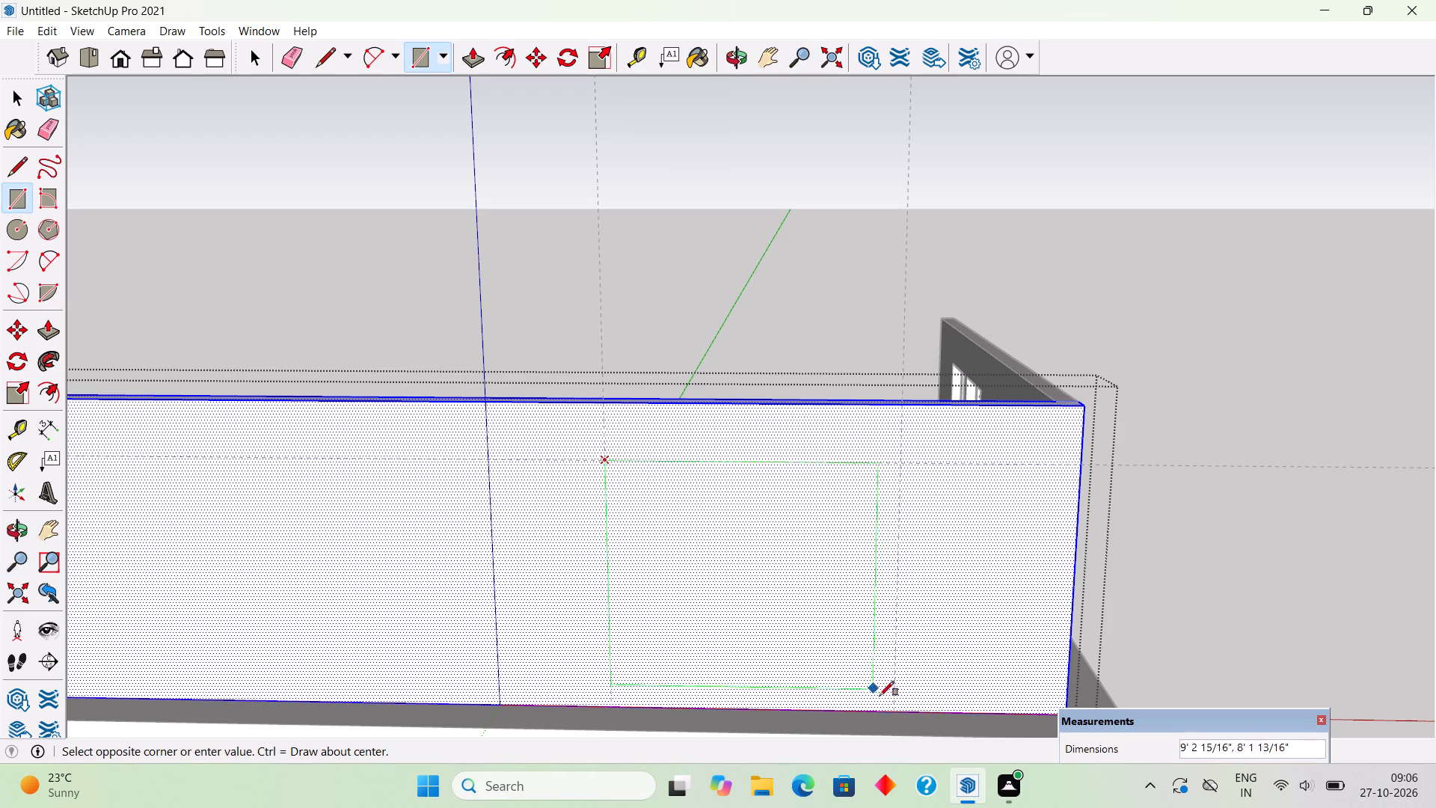
{"action": "left_click", "coordinate": [893, 713]}
{"action": "key", "text": "space"}
{"action": "key", "text": "p"}
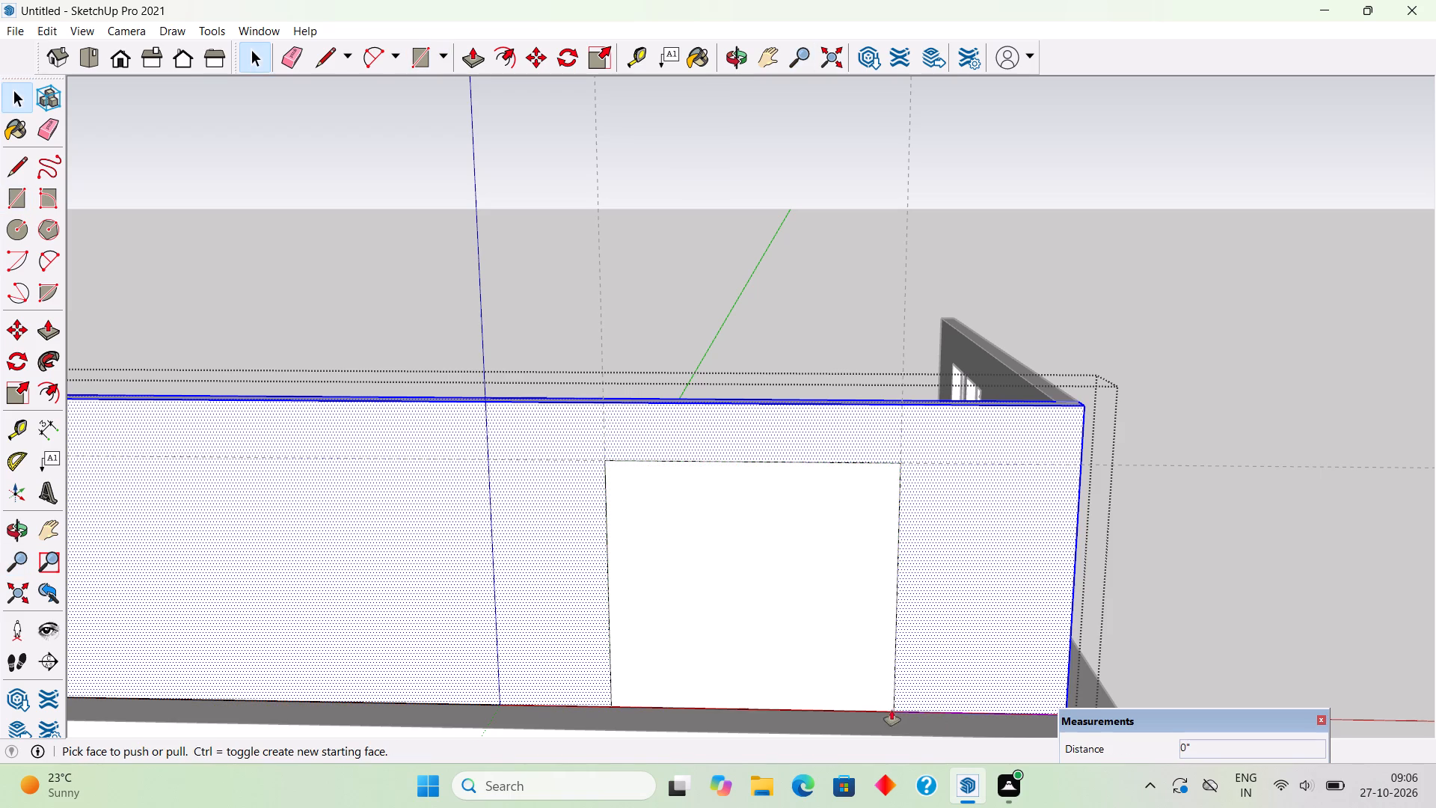
{"action": "left_click_drag", "start_coordinate": [865, 694], "coordinate": [817, 548]}
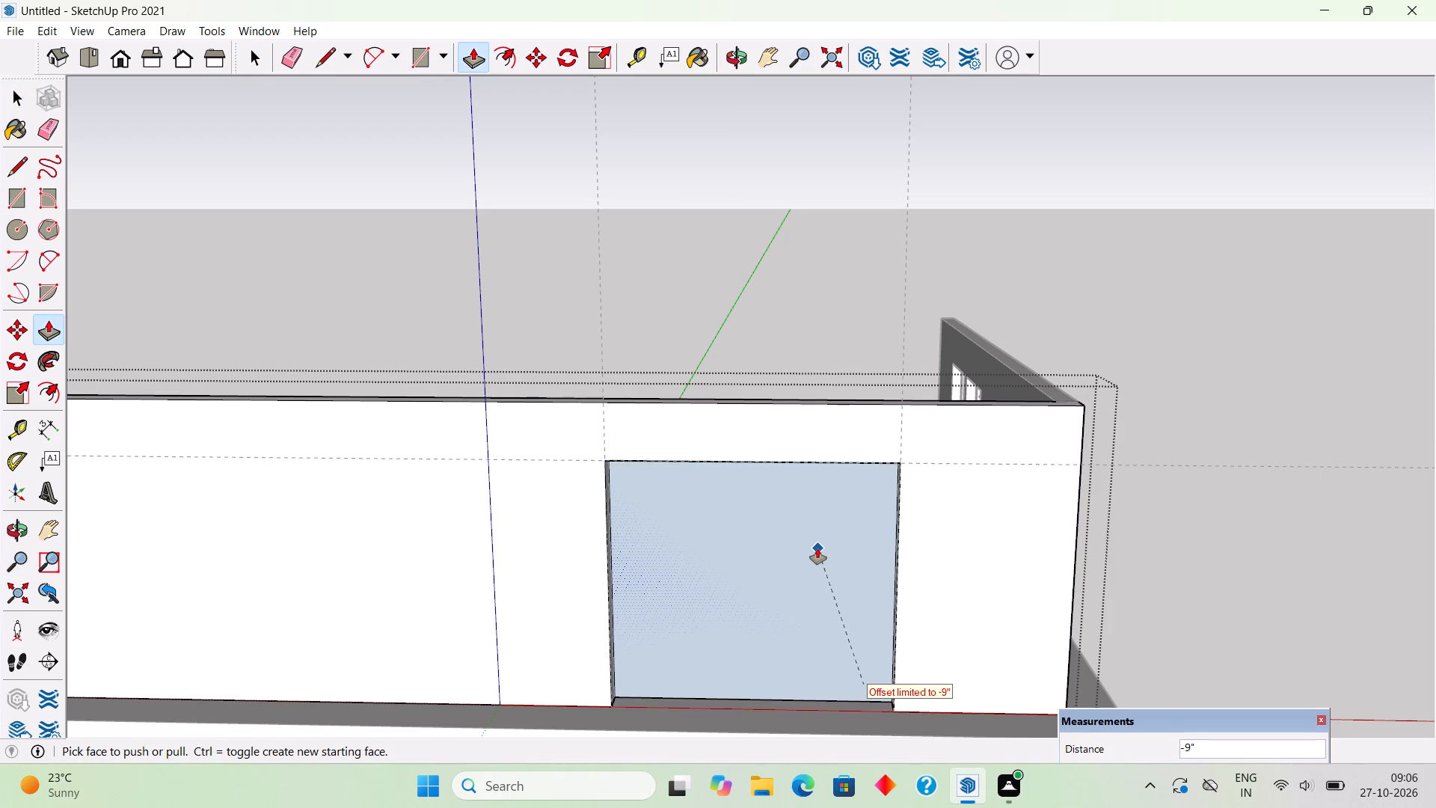
{"action": "key", "text": "space"}
{"action": "scroll", "coordinate": [851, 455], "scroll_direction": "down", "scroll_amount": 3}
{"action": "left_click", "coordinate": [793, 310]}
Draw a 10' by 9' rectangle filling the new opening, from its upper corner to the opposite bottom corner.
{"action": "scroll", "coordinate": [892, 614], "scroll_direction": "up", "scroll_amount": 4}
{"action": "middle_click_drag", "start_coordinate": [892, 681], "coordinate": [971, 637]}
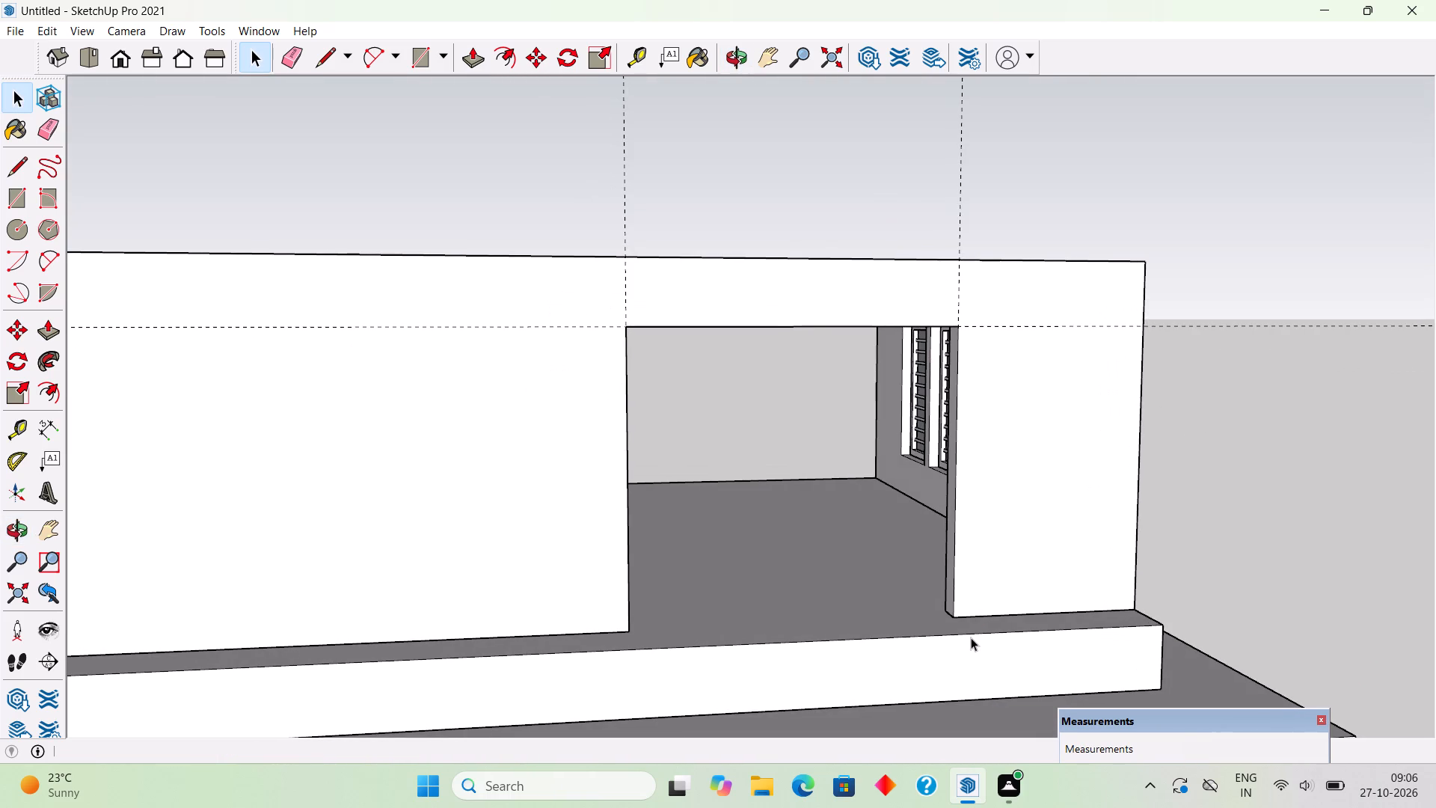
{"action": "scroll", "coordinate": [978, 631], "scroll_direction": "up", "scroll_amount": 2}
{"action": "middle_click_drag", "start_coordinate": [785, 596], "coordinate": [779, 606]}
{"action": "key", "text": "r"}
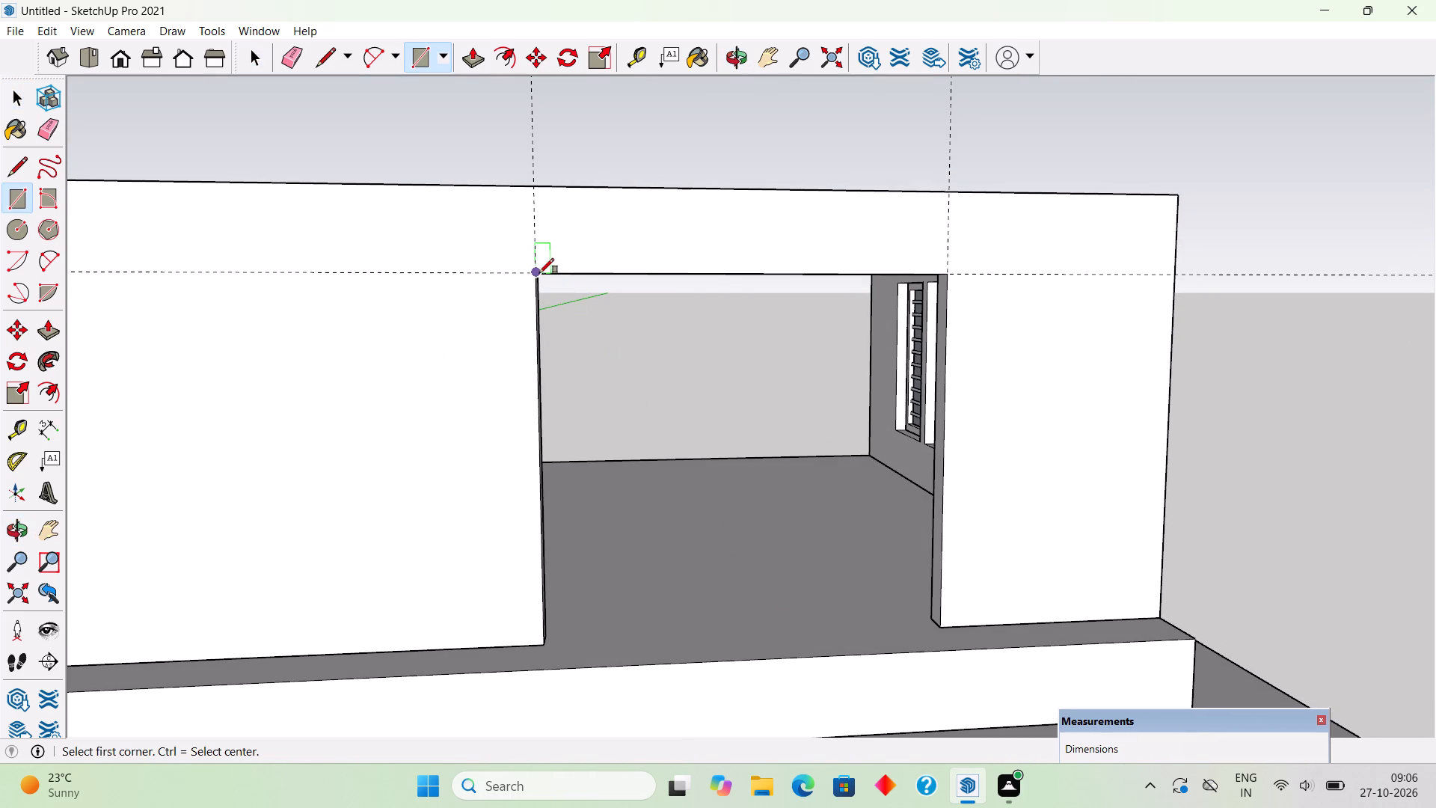
{"action": "left_click", "coordinate": [539, 272]}
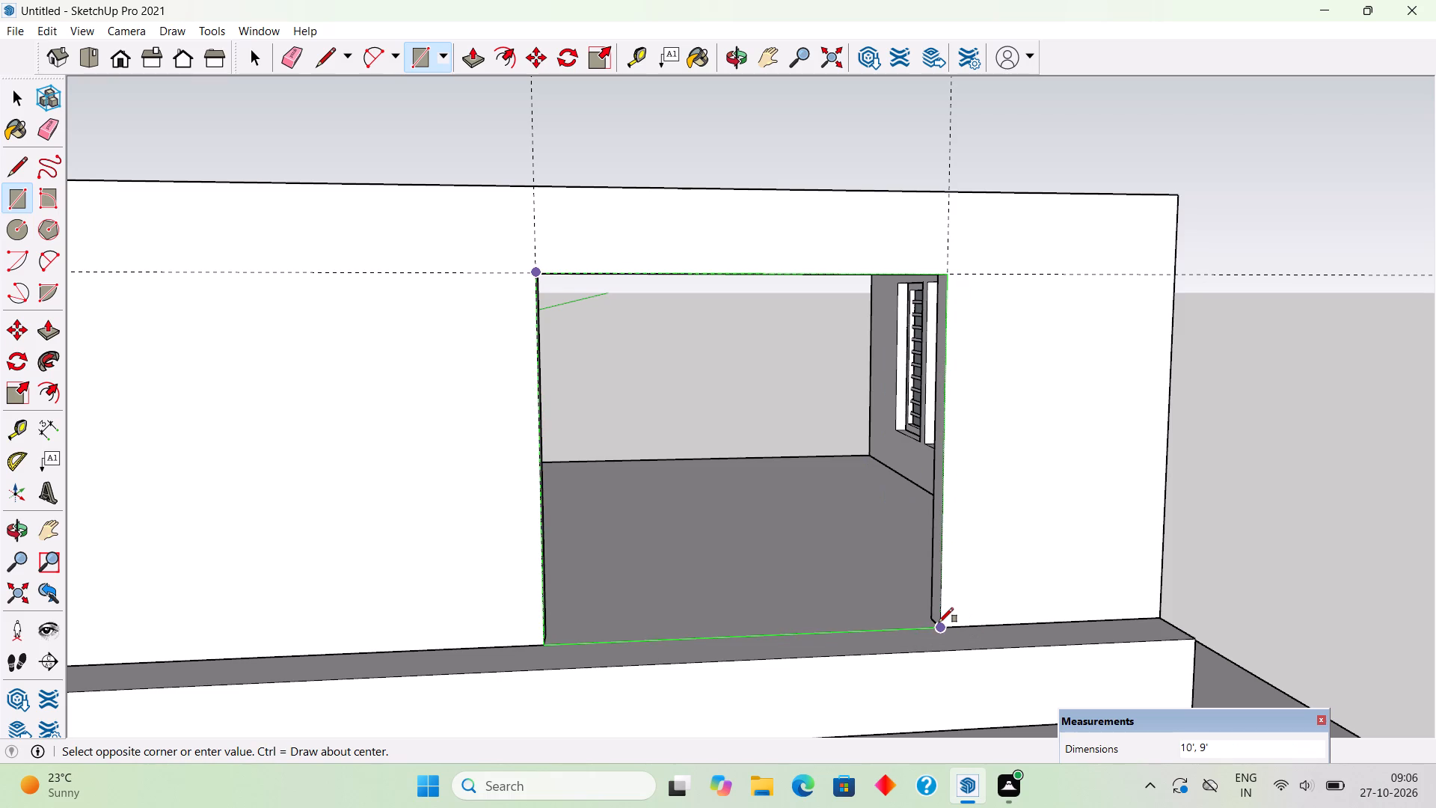
{"action": "left_click", "coordinate": [939, 622]}
Place a horizontal guide 8" above the bottom edge of the opening's rectangle.
{"action": "key", "text": "t"}
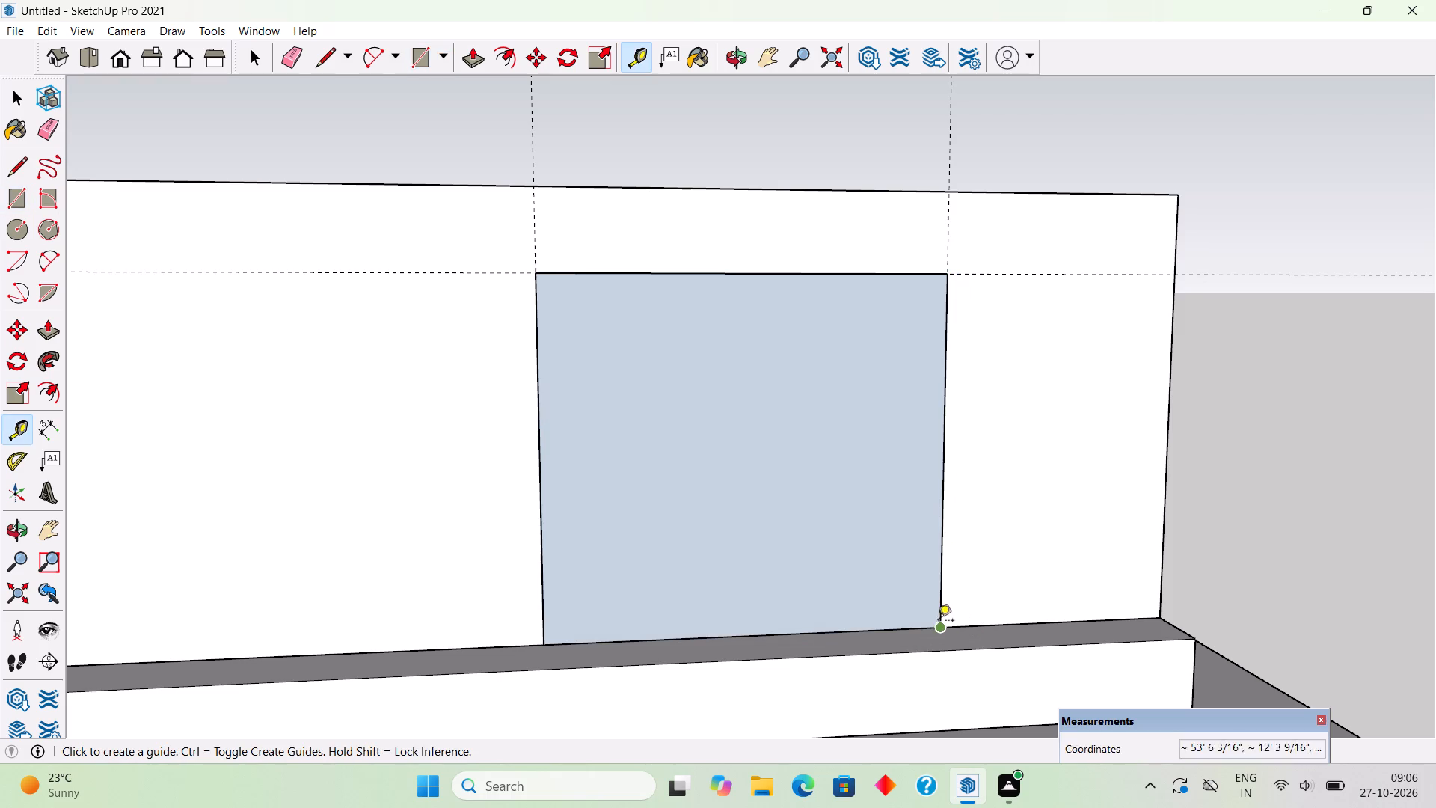
{"action": "left_click", "coordinate": [791, 636]}
{"action": "key", "text": "8"}
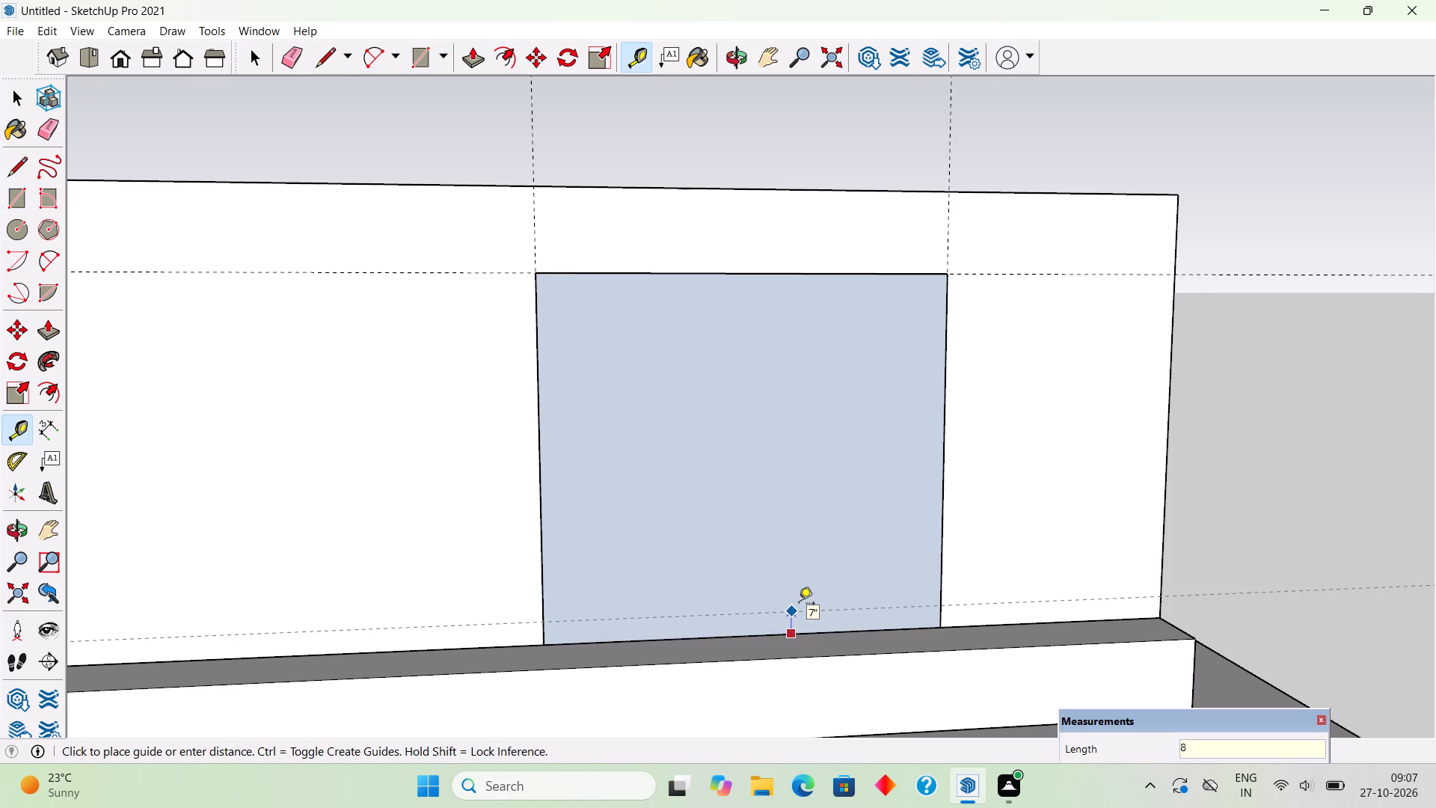
{"action": "key", "text": "shift+quotedbl"}
{"action": "key", "text": "Return"}
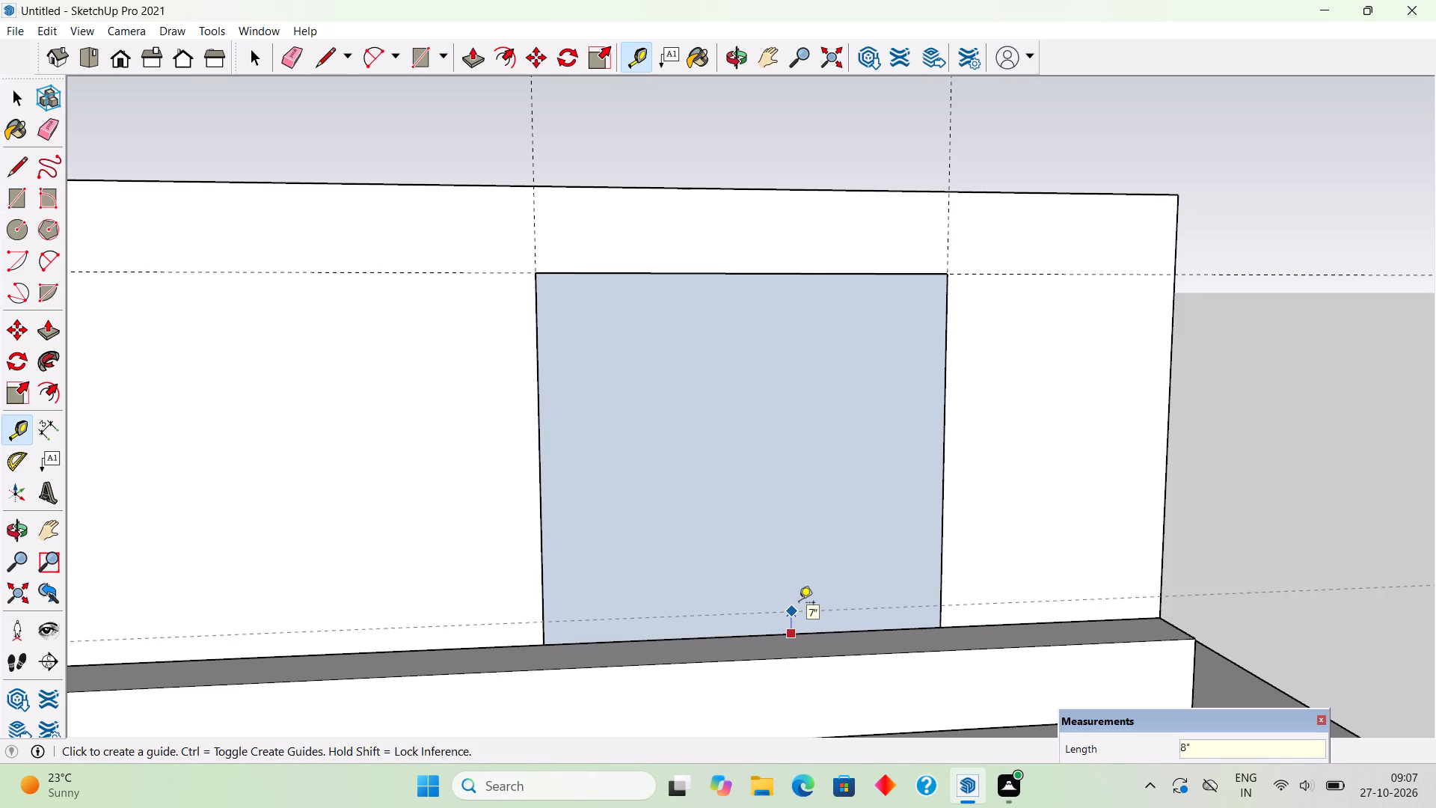
{"action": "key", "text": "space"}
Draw a 10' line across the opening's rectangle along the lower horizontal guide.
{"action": "type", "text": "l"}
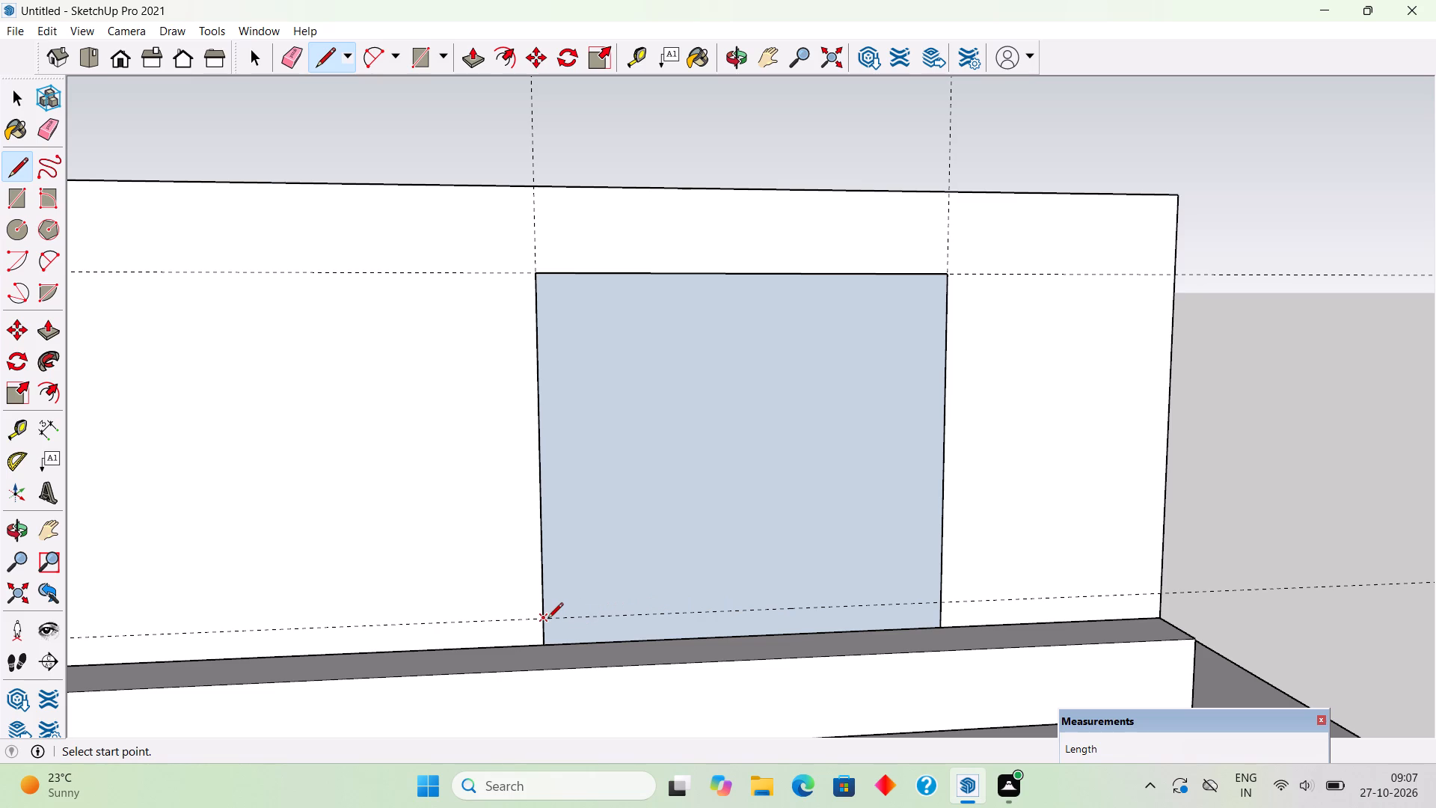
{"action": "left_click", "coordinate": [547, 619]}
{"action": "left_click", "coordinate": [941, 600]}
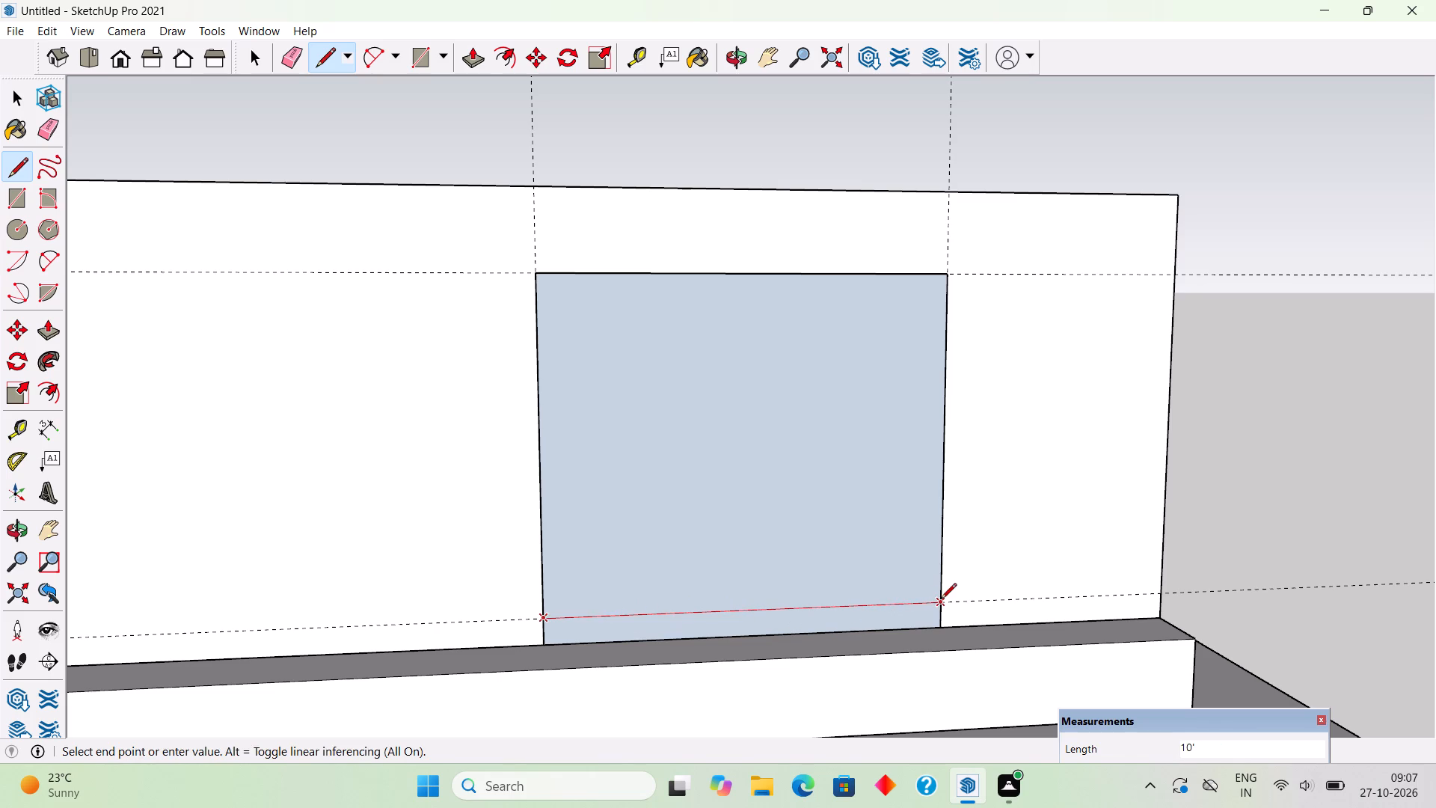
{"action": "key", "text": "space"}
Offset the outline of the rectangle's large upper face outward by 8".
{"action": "type", "text": "t"}
{"action": "key", "text": "f"}
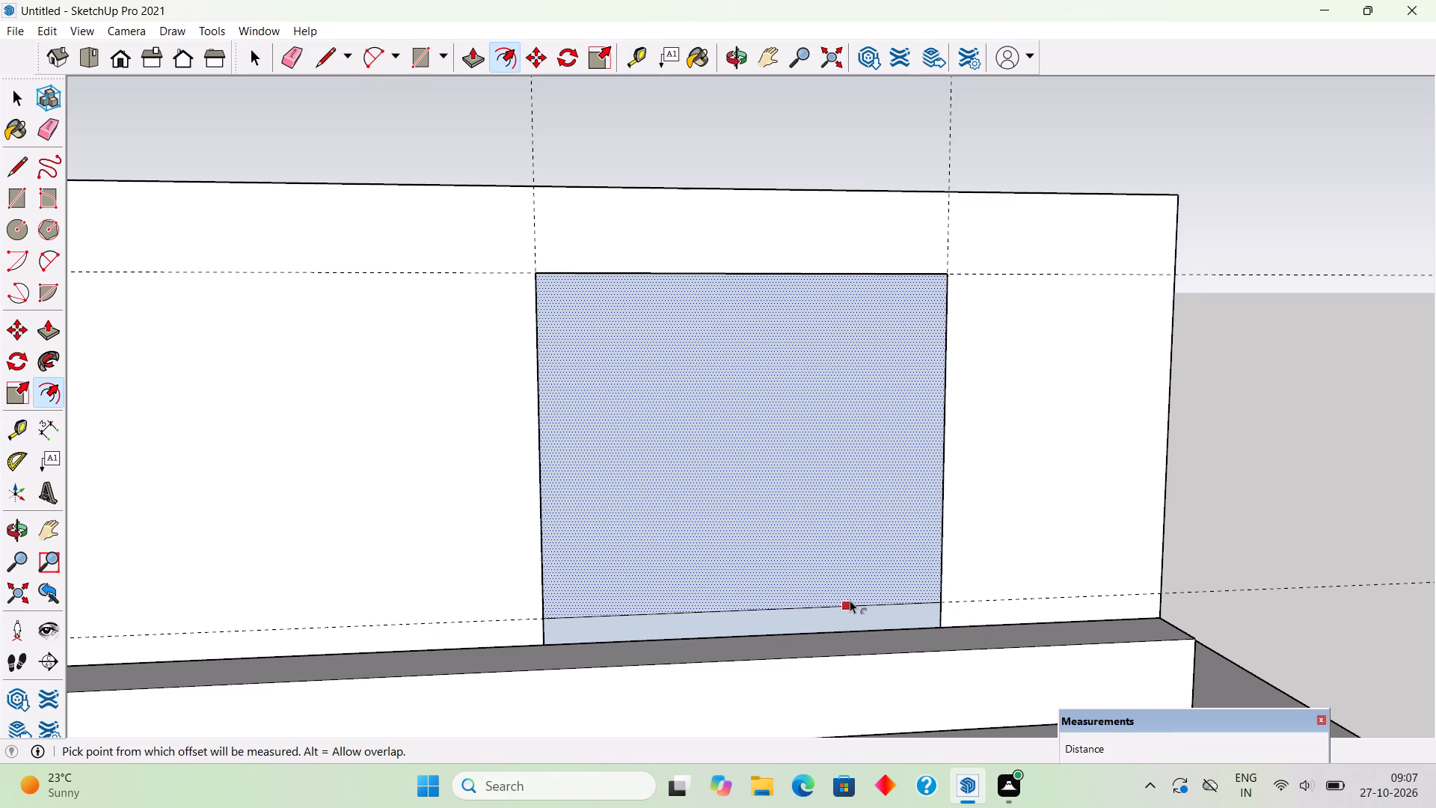
{"action": "left_click", "coordinate": [855, 599]}
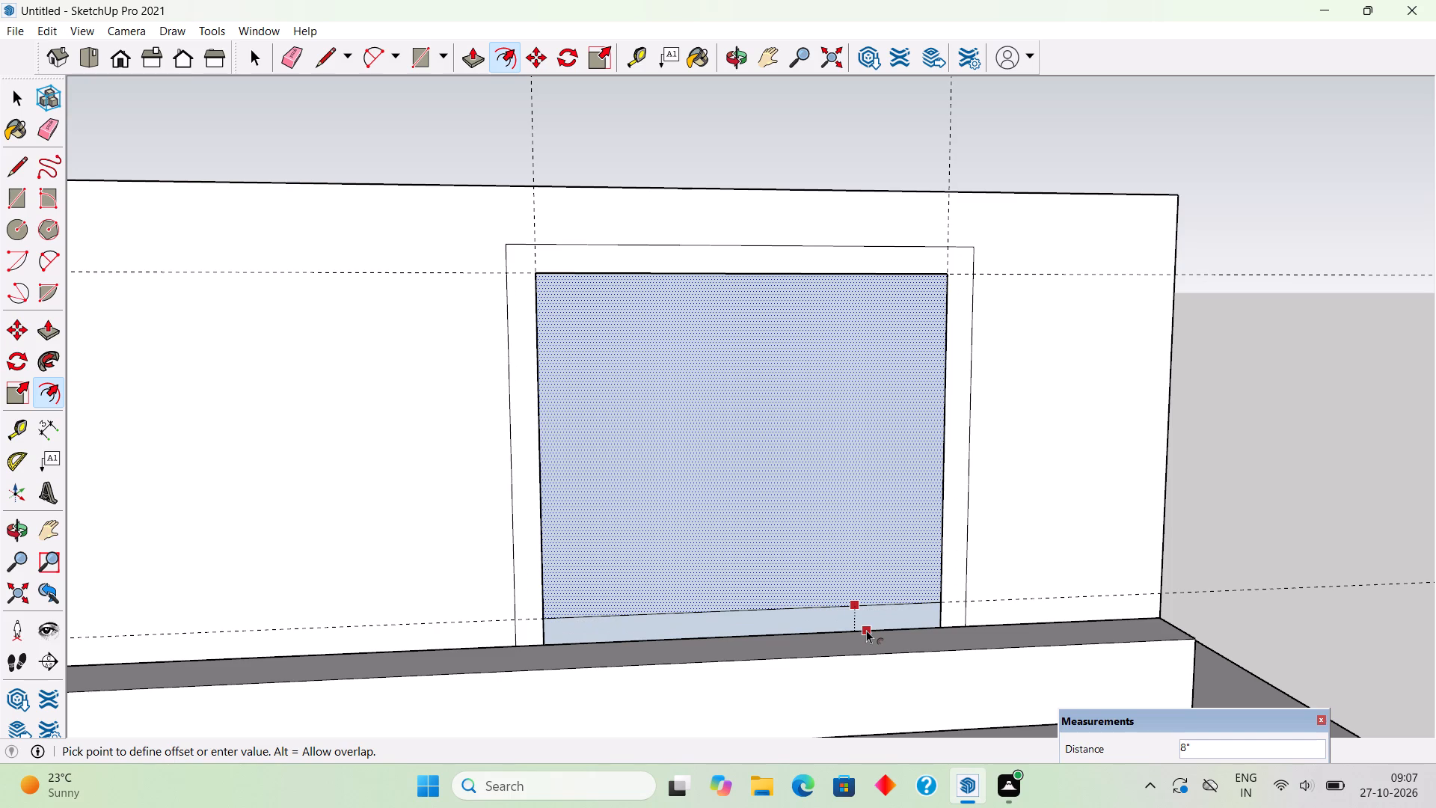
{"action": "left_click", "coordinate": [866, 630]}
{"action": "key", "text": "space"}
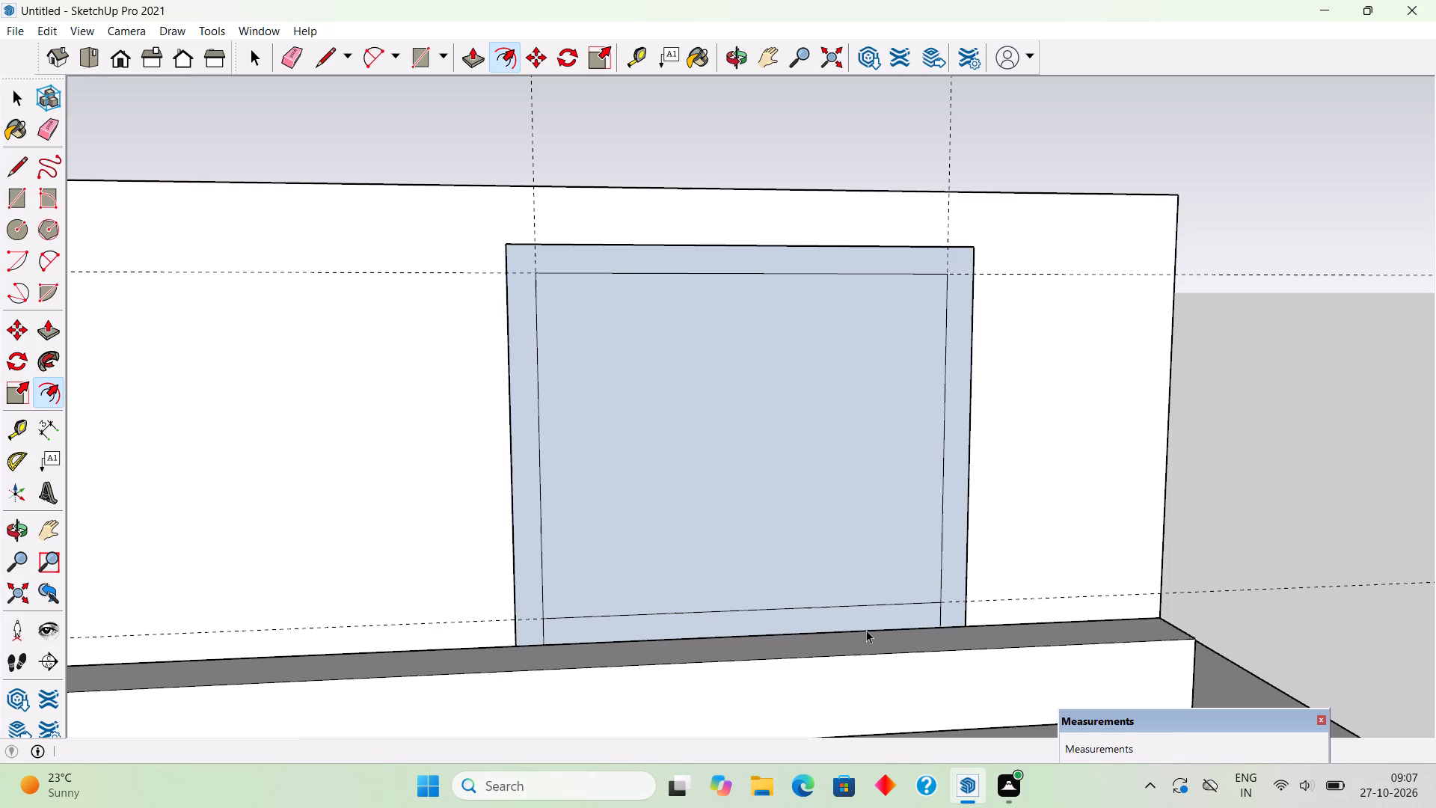
Delete the 8" strip below the lower line of the opening's rectangle, along with the strip's bottom edge.
{"action": "left_click", "coordinate": [868, 634]}
{"action": "left_click", "coordinate": [868, 624]}
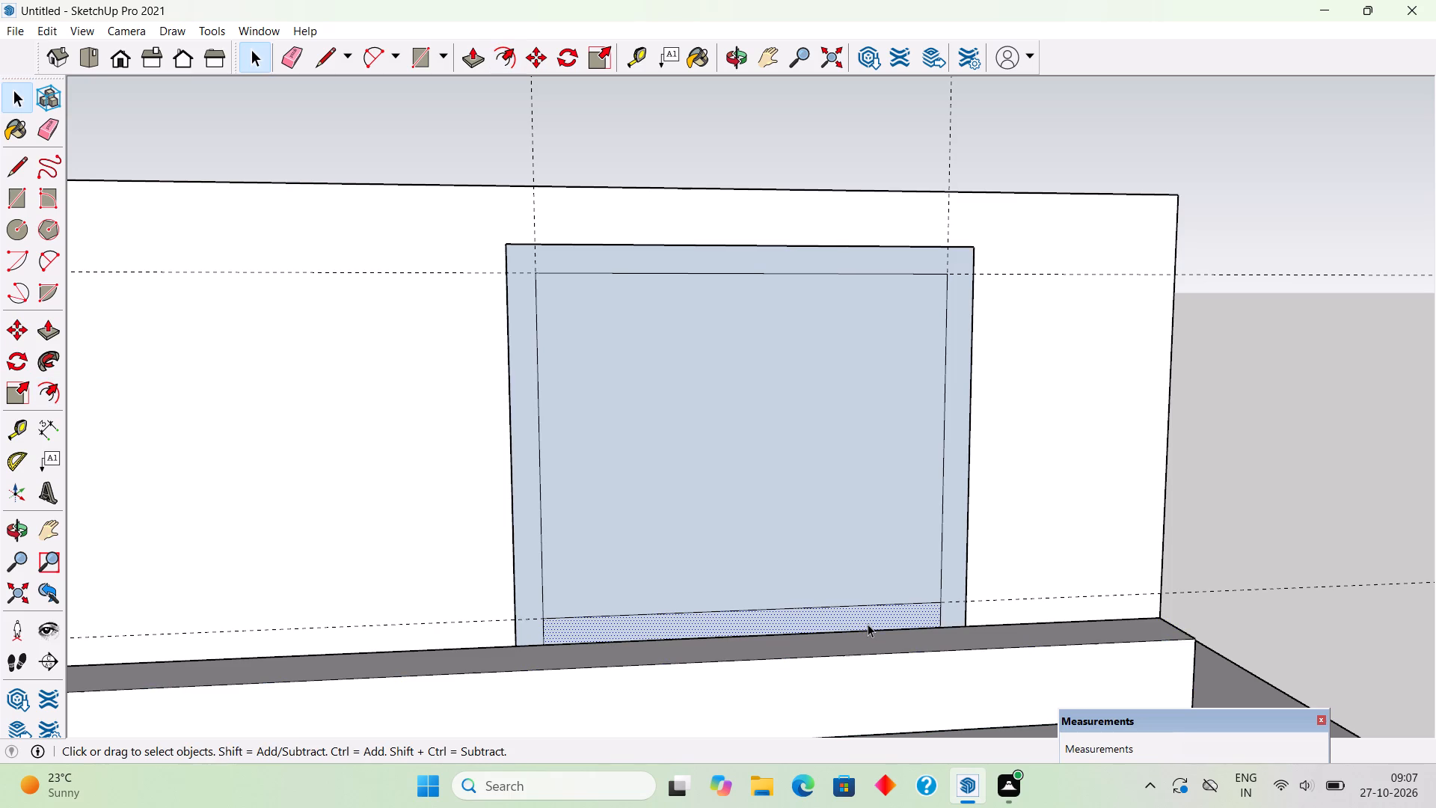
{"action": "key", "text": "Delete"}
{"action": "scroll", "coordinate": [868, 624], "scroll_direction": "up", "scroll_amount": 3}
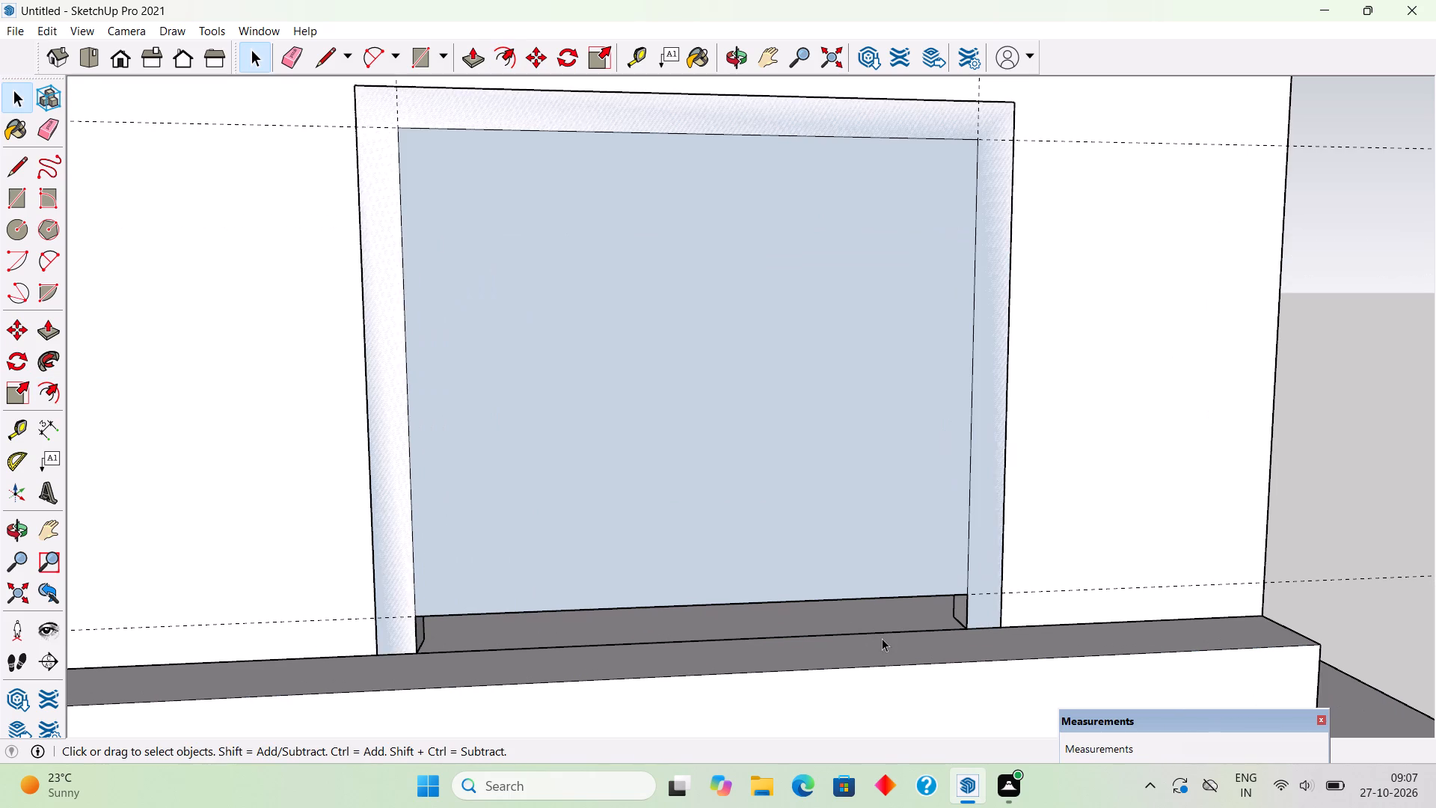
{"action": "left_click", "coordinate": [882, 638]}
{"action": "left_click", "coordinate": [880, 634]}
{"action": "key", "text": "Delete"}
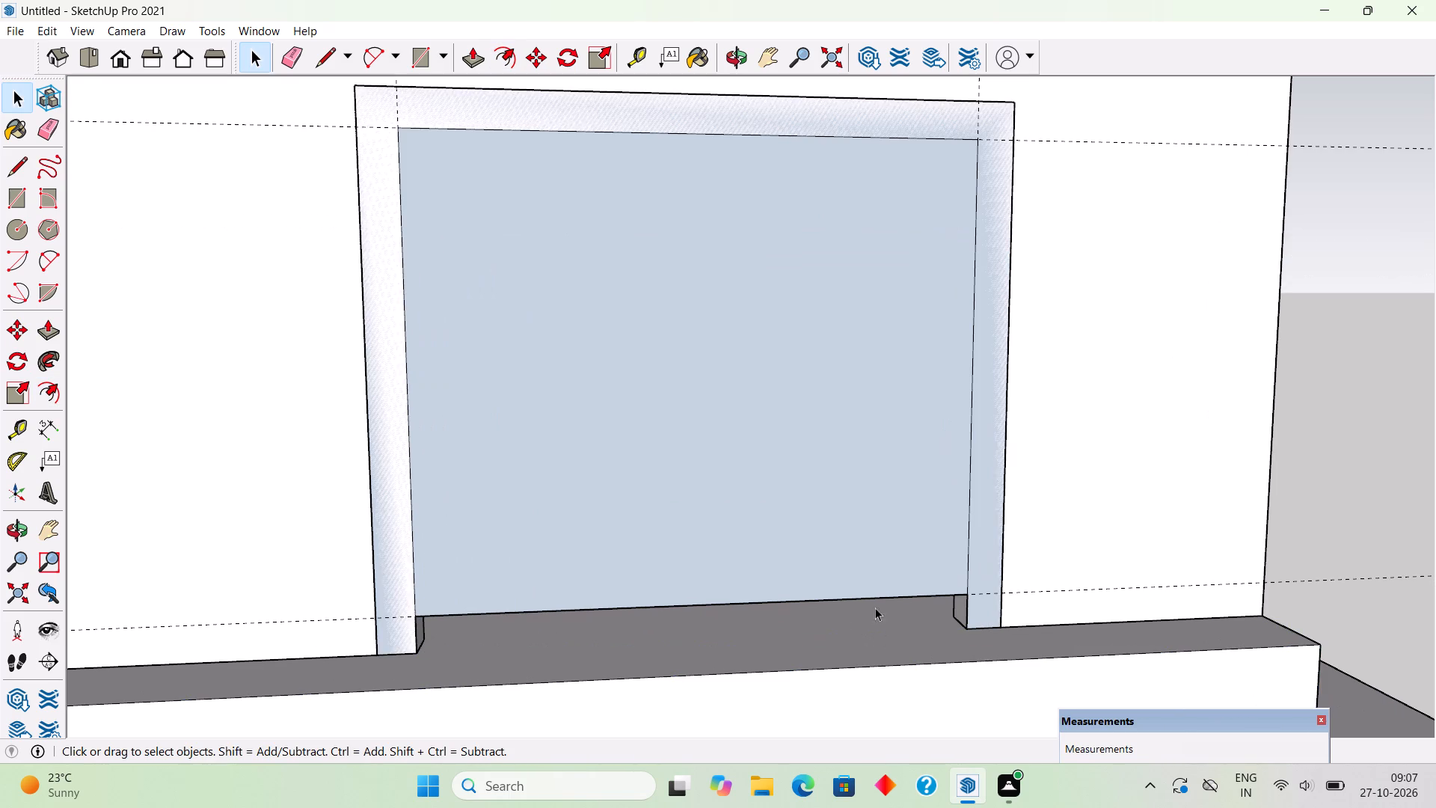
{"action": "key", "text": "Delete"}
Delete the large face filling the opening, keeping the surrounding 8" frame face.
{"action": "scroll", "coordinate": [872, 536], "scroll_direction": "down", "scroll_amount": 3}
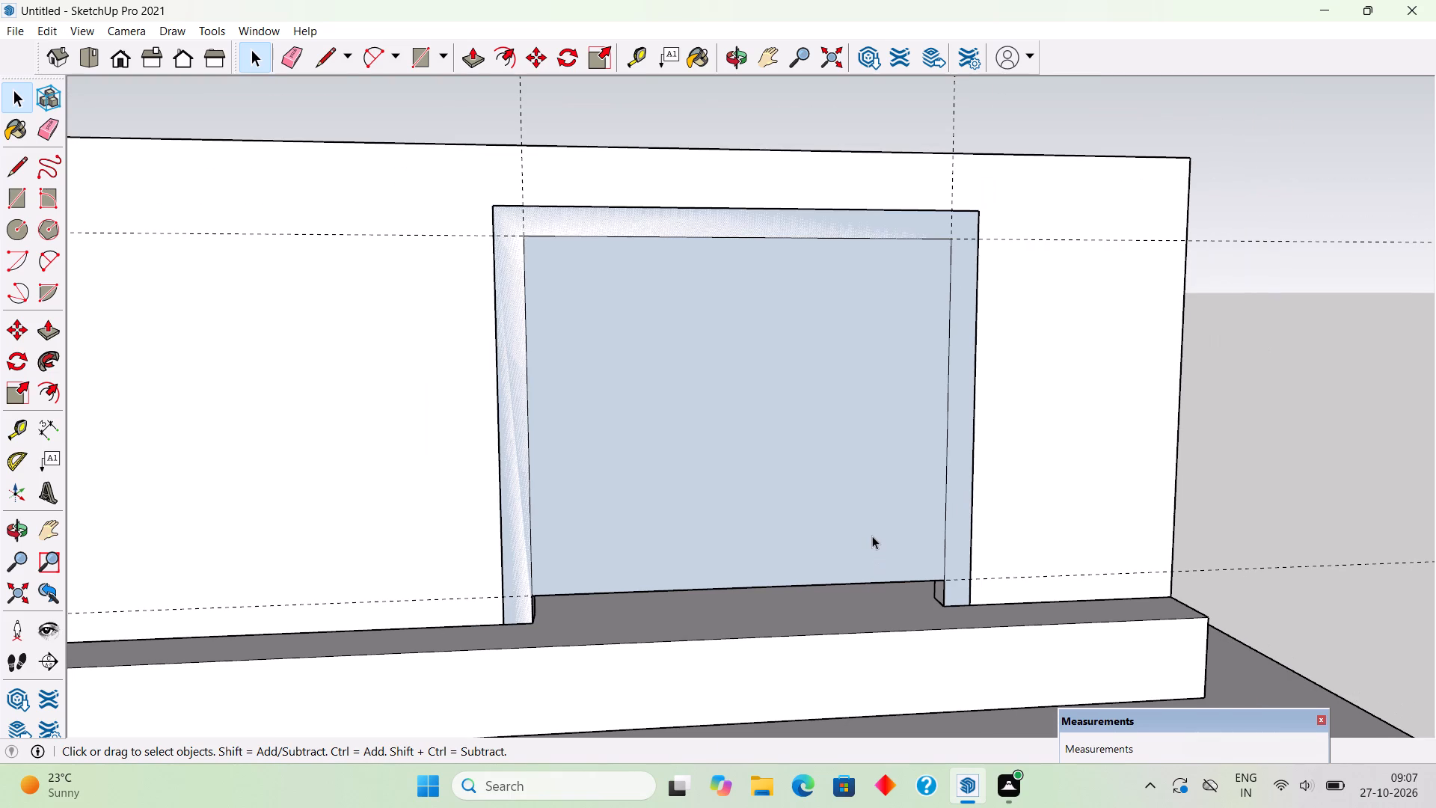
{"action": "left_click", "coordinate": [512, 536]}
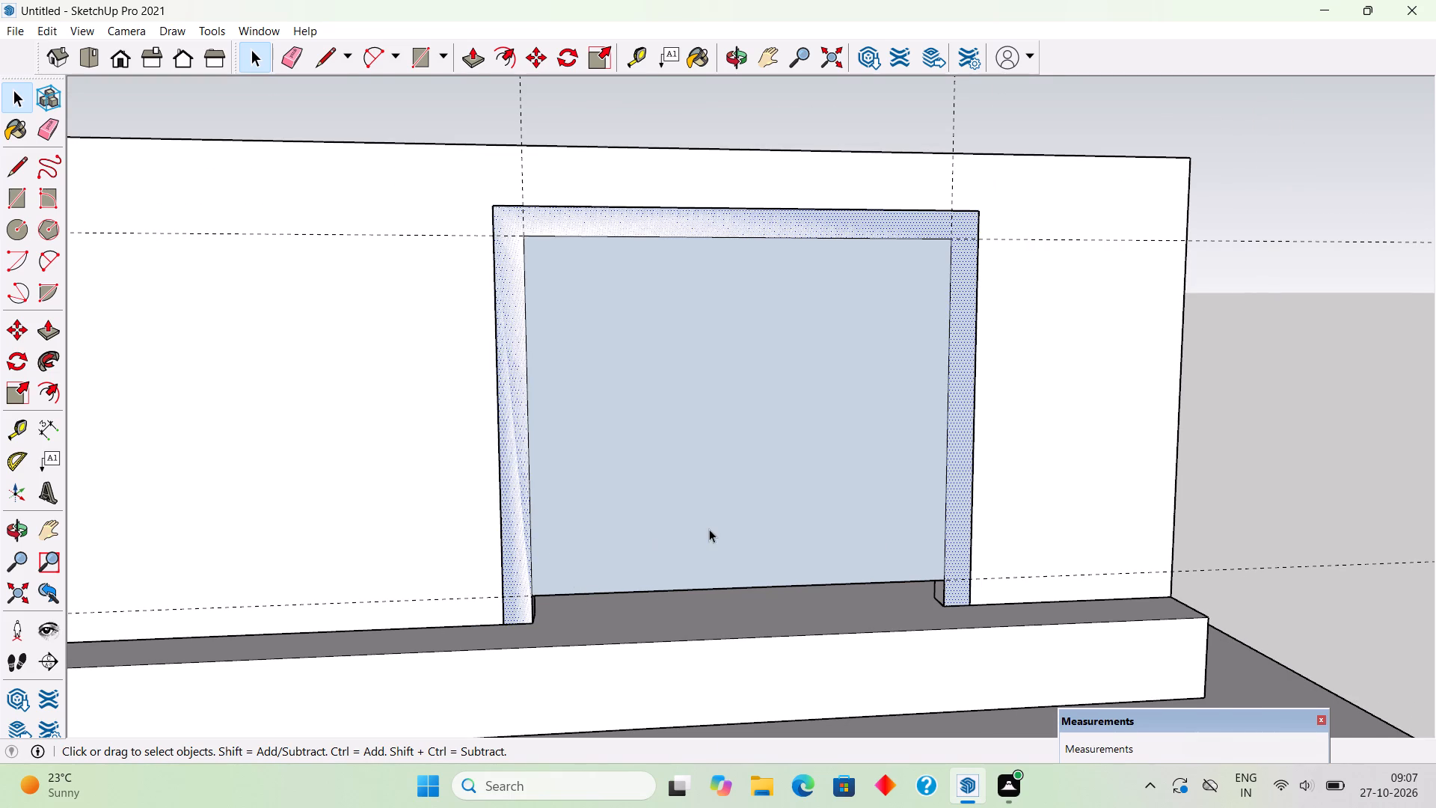
{"action": "left_click", "coordinate": [709, 529]}
{"action": "key", "text": "Delete"}
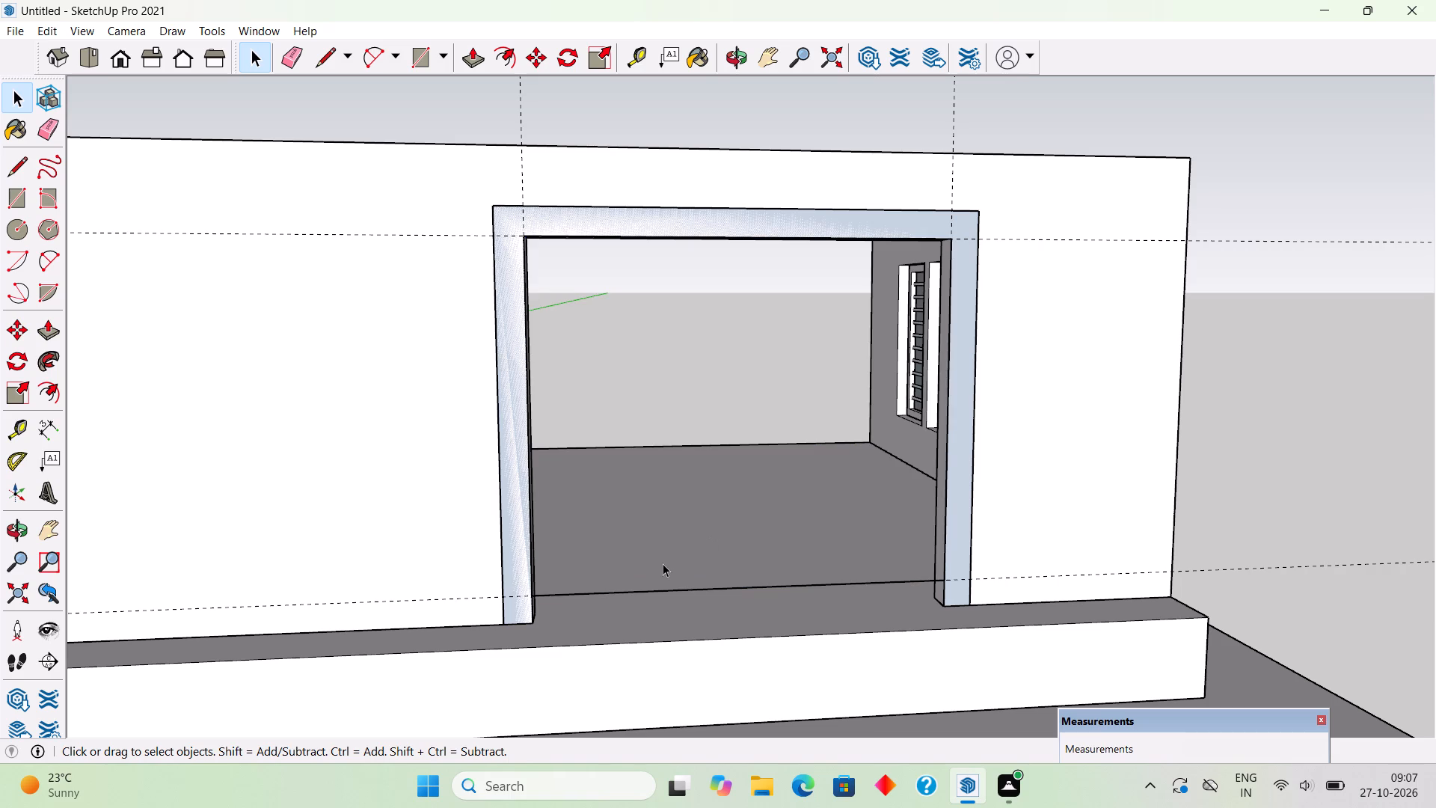
Push/Pull the 8" frame face around the opening outward by 5".
{"action": "key", "text": "p"}
{"action": "left_click", "coordinate": [530, 579]}
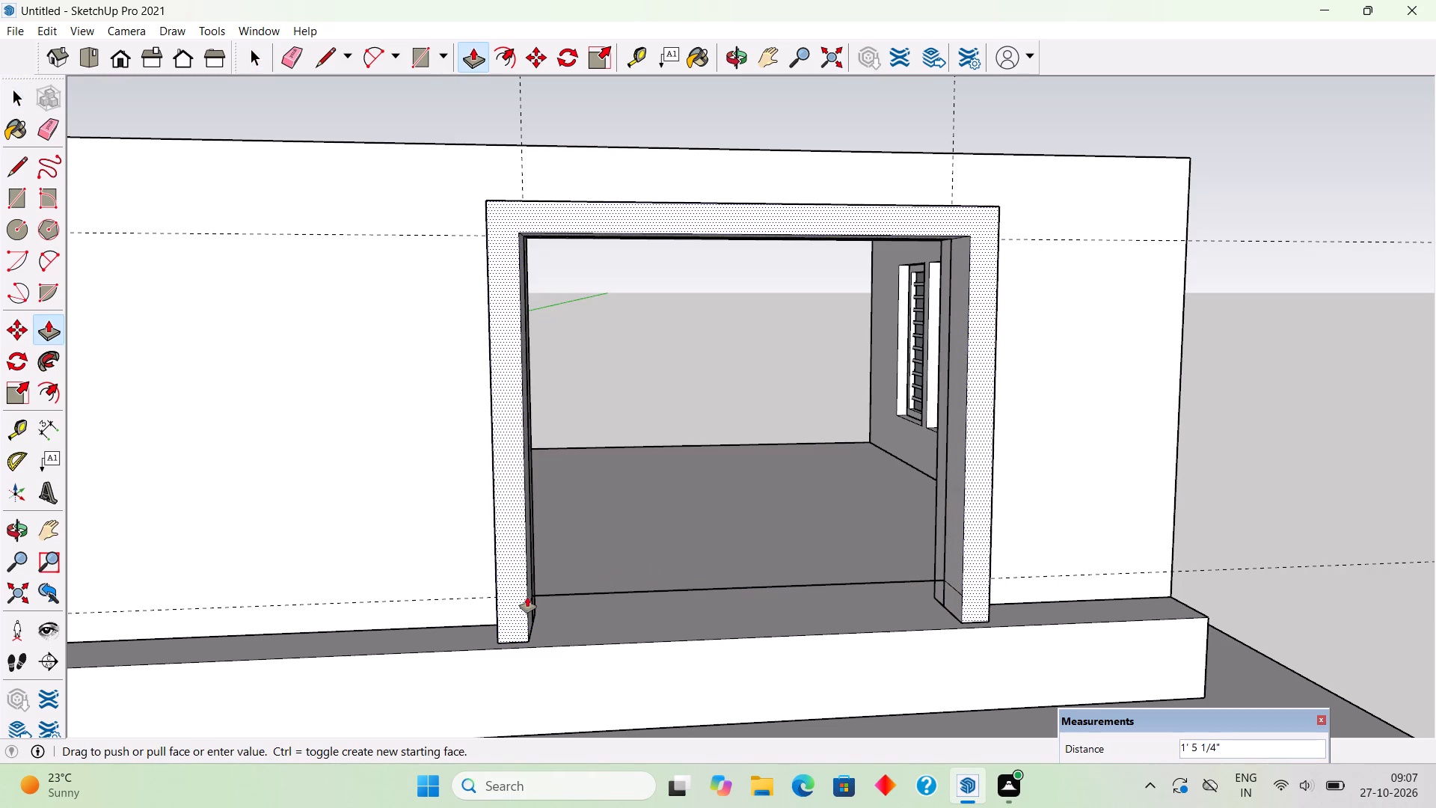
{"action": "middle_click_drag", "start_coordinate": [536, 602], "coordinate": [727, 657]}
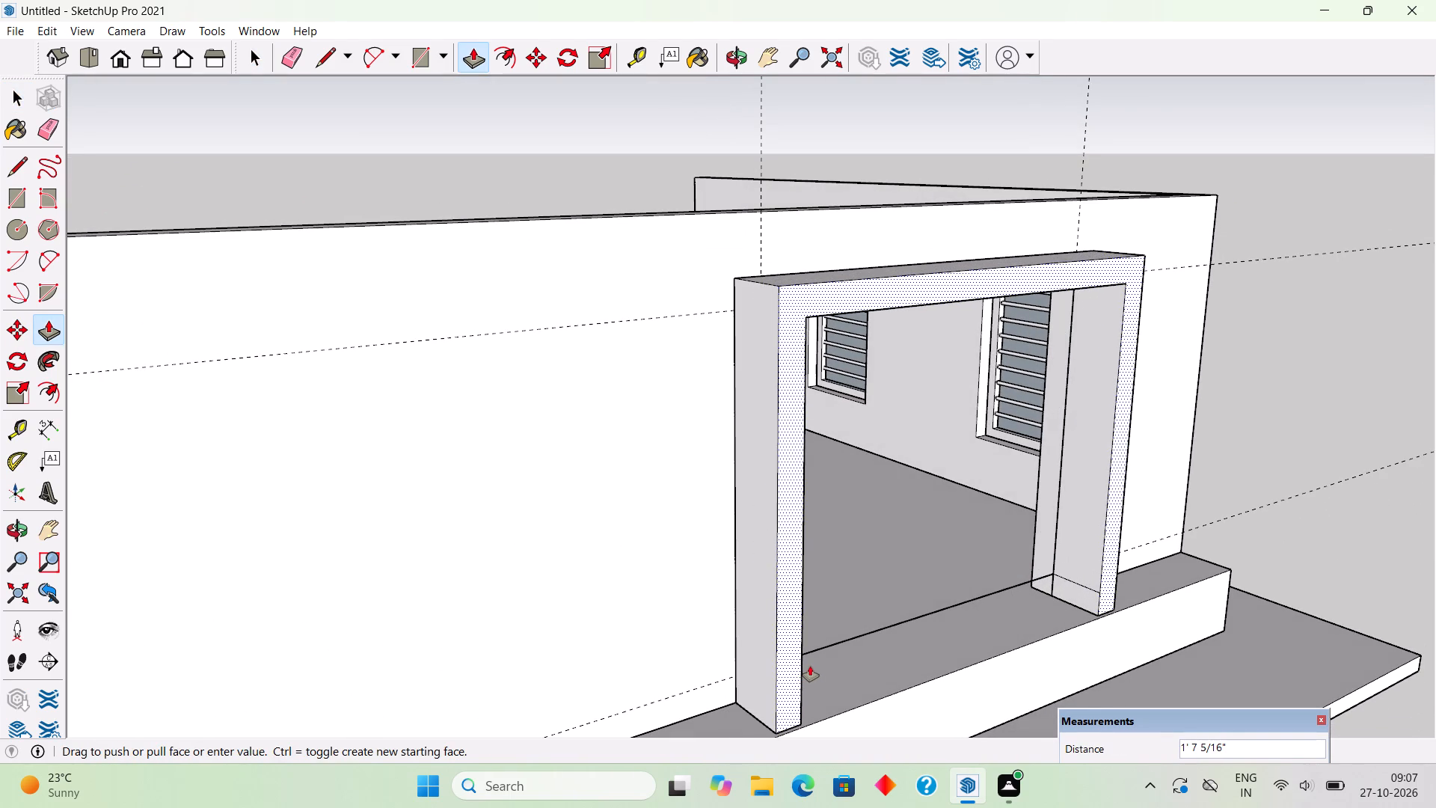
{"action": "key", "text": "5"}
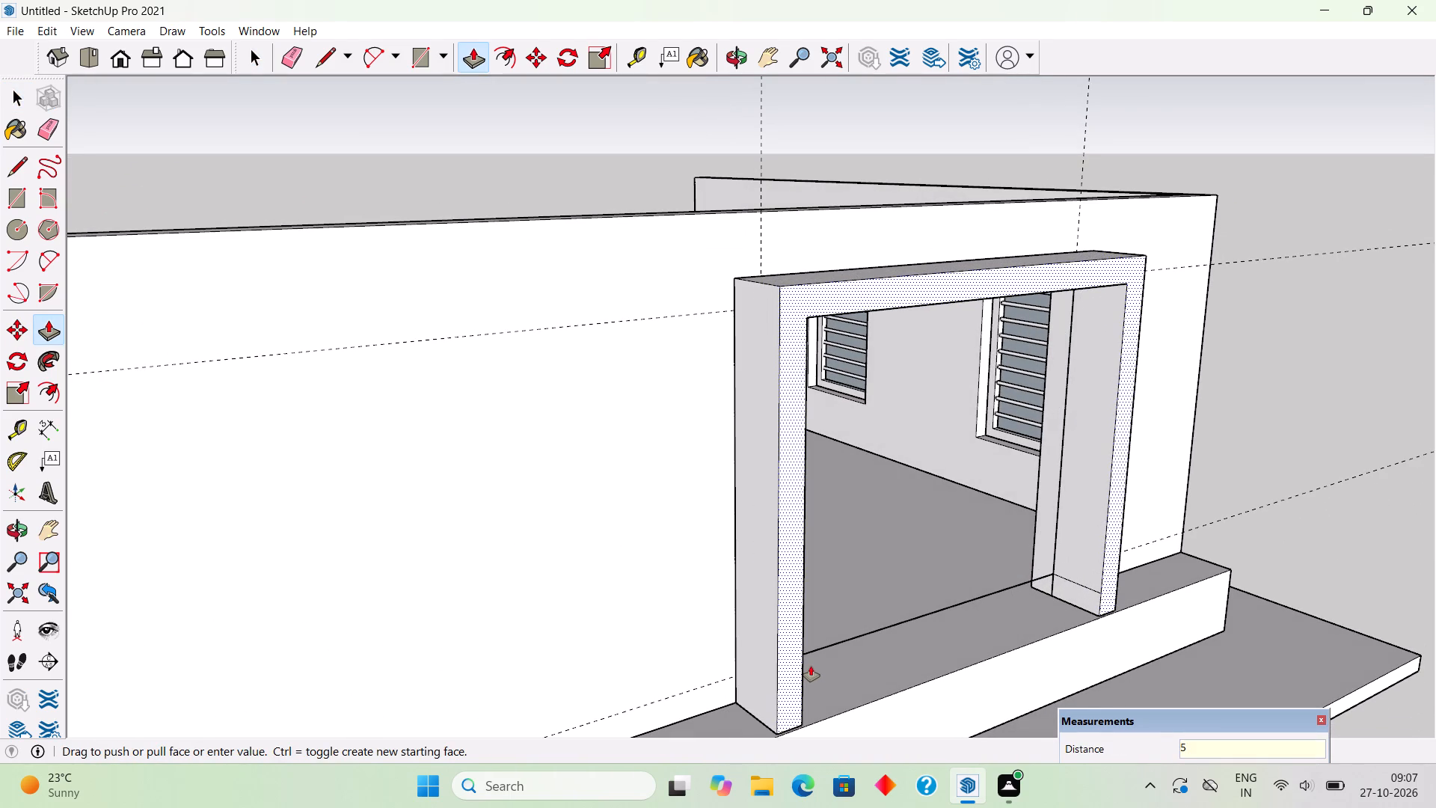
{"action": "key", "text": "shift+quotedbl"}
{"action": "key", "text": "Return"}
{"action": "key", "text": "space"}
Delete the short leftover edges near the base on the inner sides of both frame jambs.
{"action": "middle_click_drag", "start_coordinate": [1197, 584], "coordinate": [992, 566]}
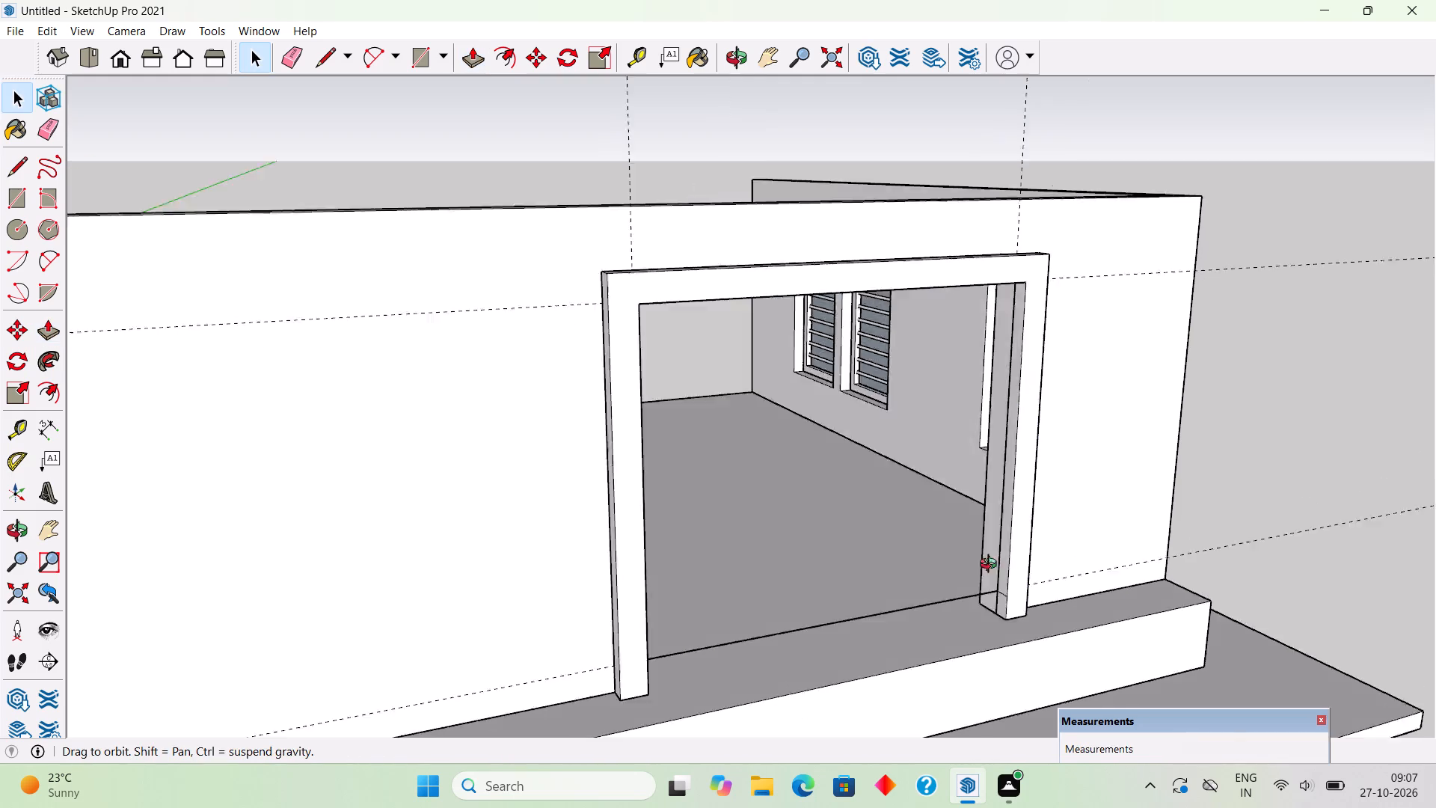
{"action": "middle_click_drag", "start_coordinate": [992, 566], "coordinate": [743, 545]}
{"action": "scroll", "coordinate": [328, 542], "scroll_direction": "up", "scroll_amount": 4}
{"action": "scroll", "coordinate": [249, 491], "scroll_direction": "up", "scroll_amount": 4}
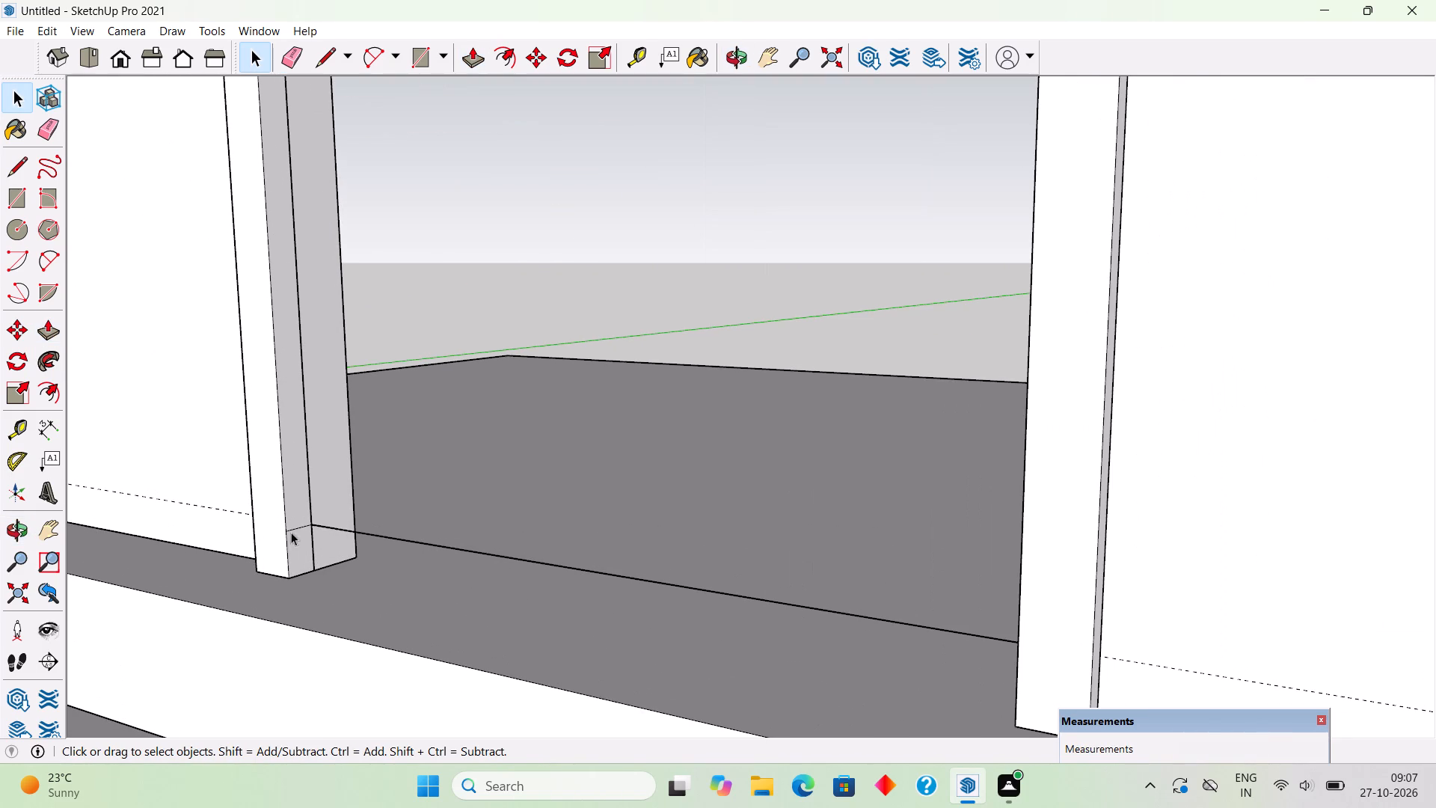
{"action": "left_click", "coordinate": [300, 530]}
{"action": "key", "text": "Delete"}
{"action": "scroll", "coordinate": [313, 521], "scroll_direction": "down", "scroll_amount": 9}
{"action": "middle_click_drag", "start_coordinate": [687, 610], "coordinate": [1194, 542]}
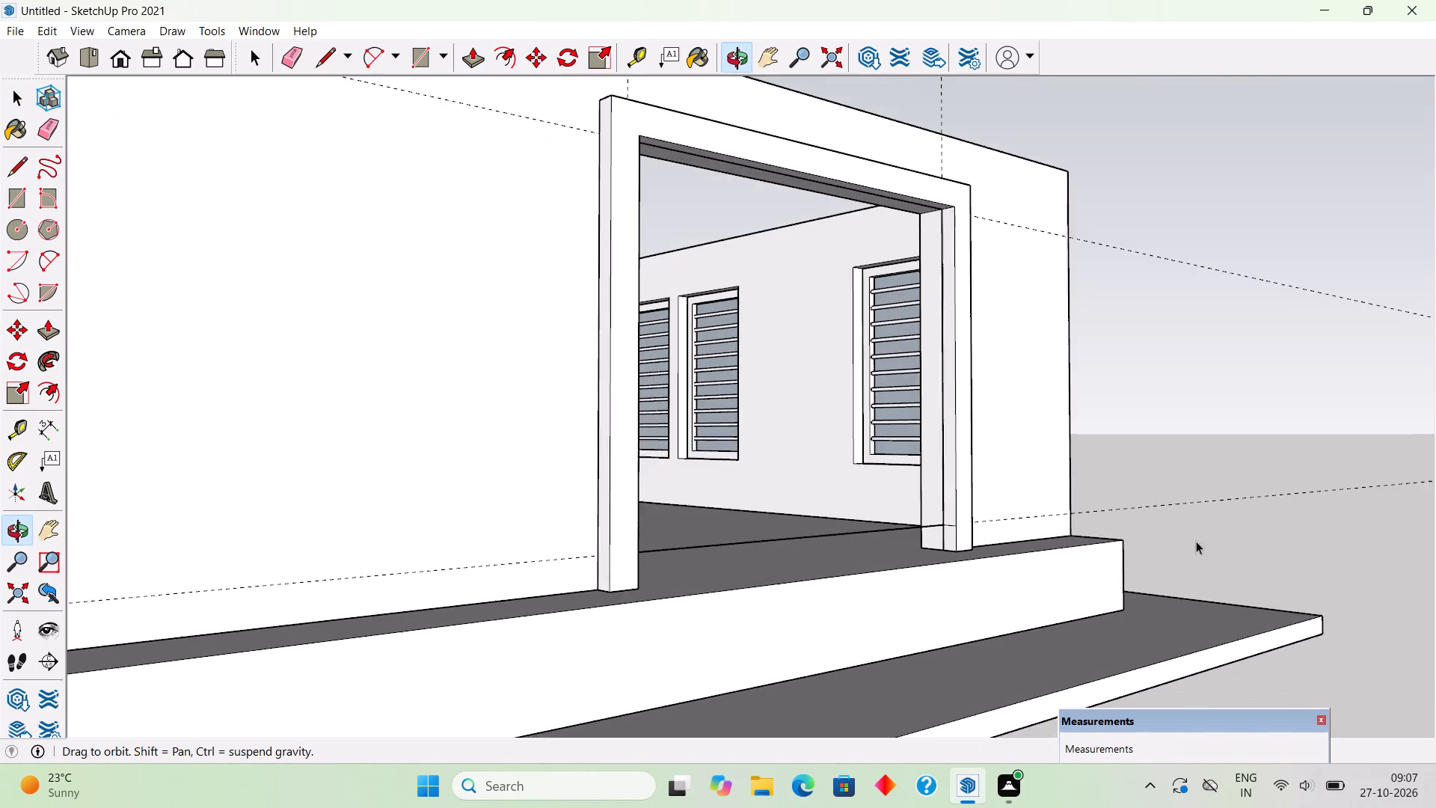
{"action": "scroll", "coordinate": [957, 571], "scroll_direction": "up", "scroll_amount": 6}
{"action": "left_click", "coordinate": [951, 503]}
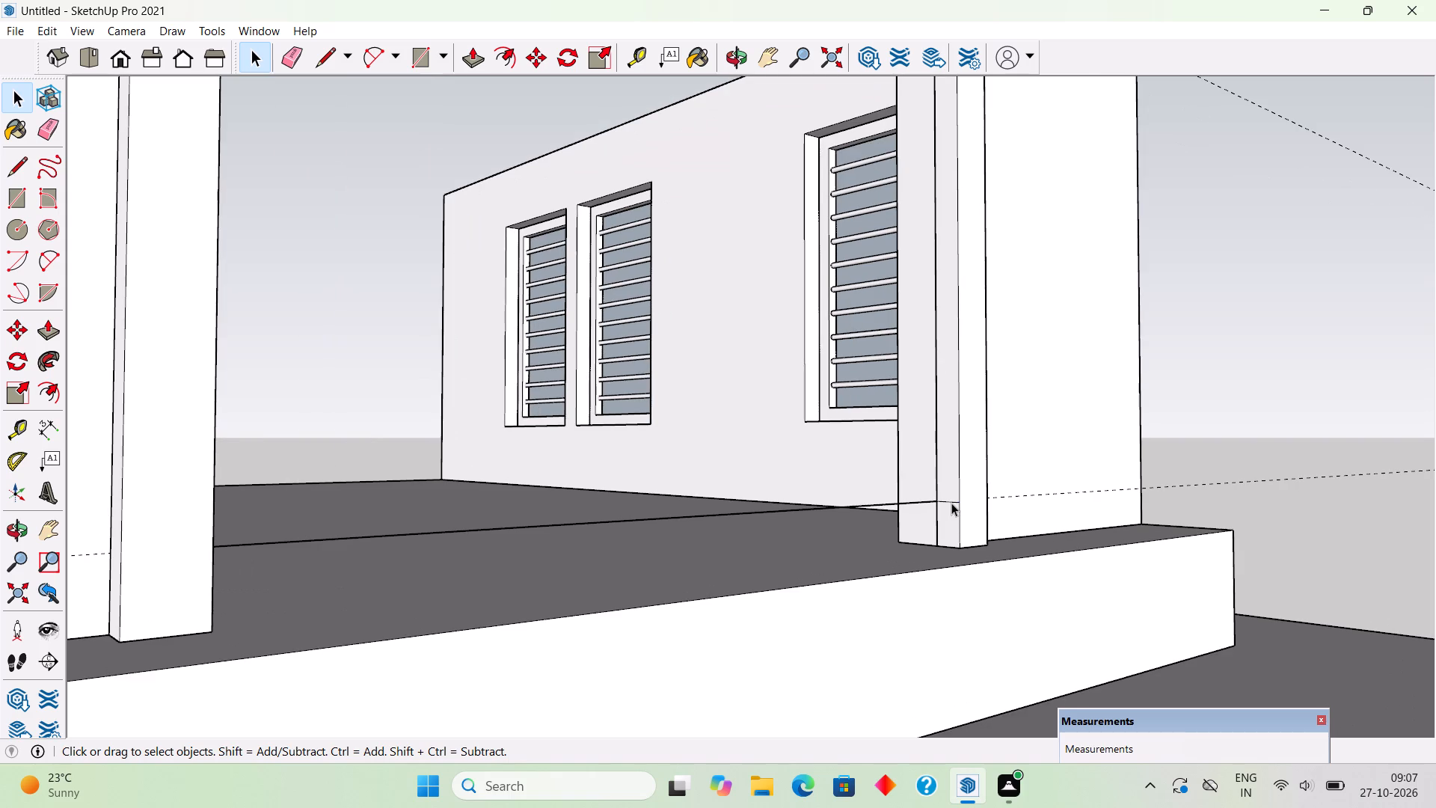
{"action": "key", "text": "Delete"}
Delete the leftover long line running across the bottom of the opening between the jambs.
{"action": "scroll", "coordinate": [951, 503], "scroll_direction": "down", "scroll_amount": 8}
{"action": "middle_click_drag", "start_coordinate": [940, 547], "coordinate": [746, 654]}
{"action": "scroll", "coordinate": [746, 608], "scroll_direction": "up", "scroll_amount": 8}
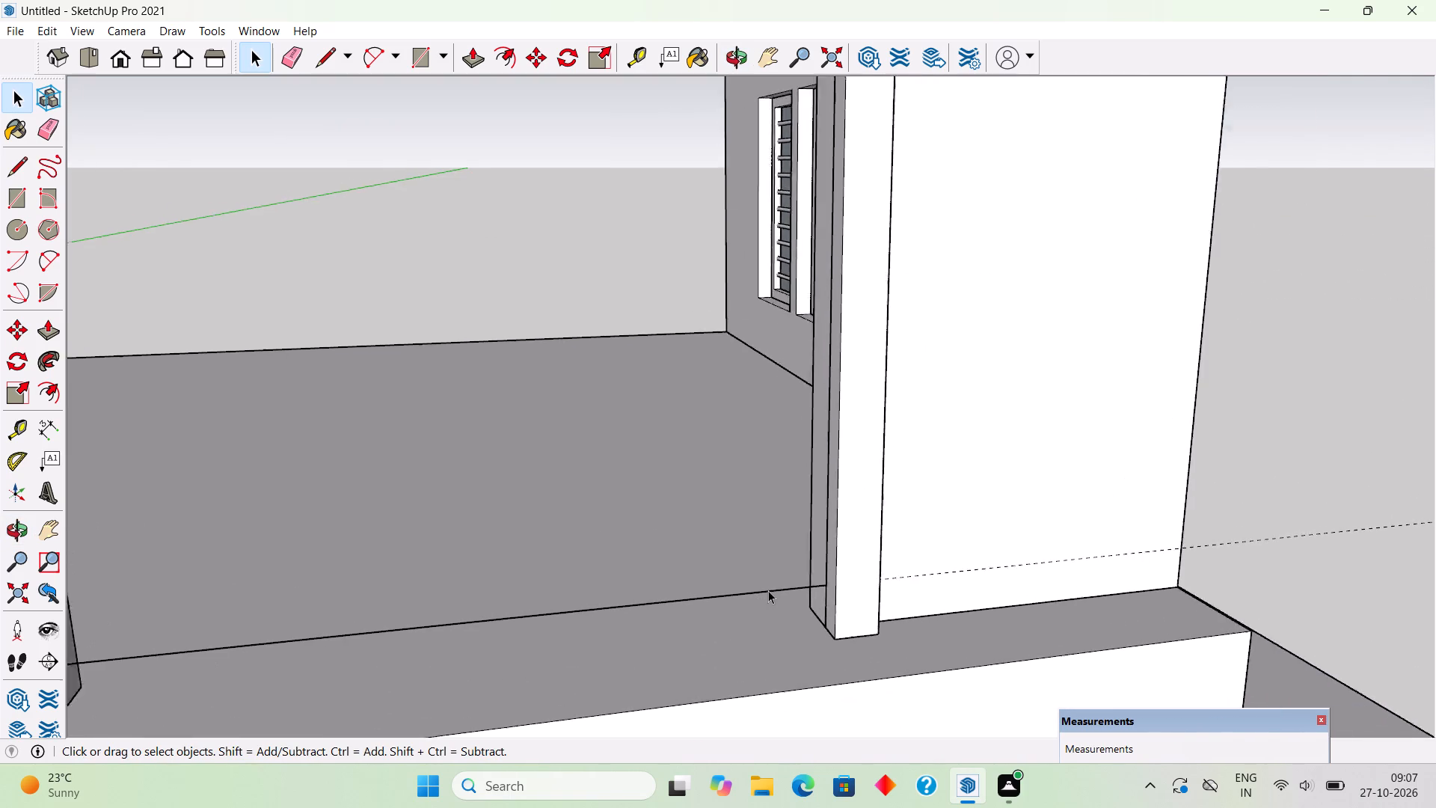
{"action": "scroll", "coordinate": [768, 590], "scroll_direction": "up", "scroll_amount": 2}
{"action": "left_click", "coordinate": [826, 586]}
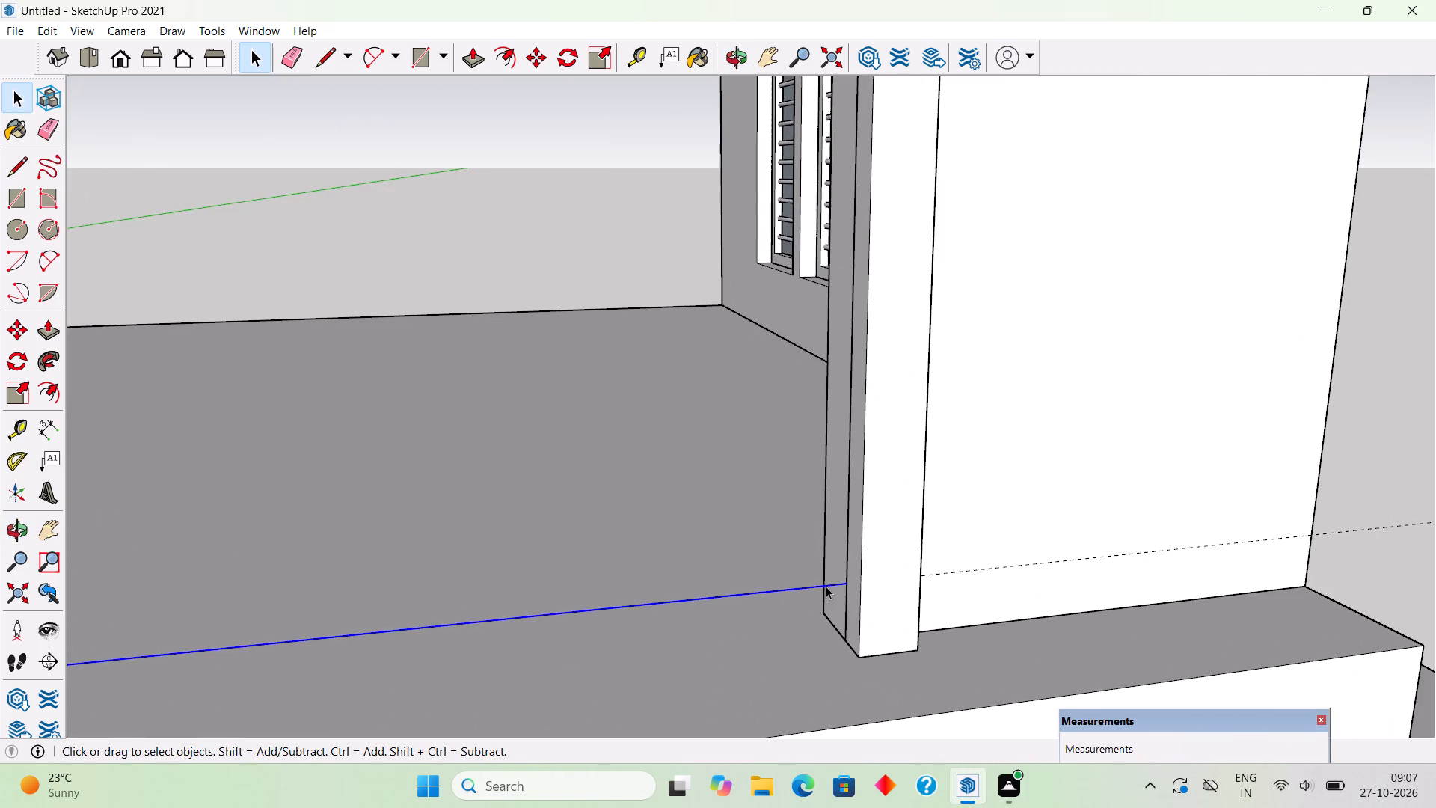
{"action": "key", "text": "Delete"}
{"action": "scroll", "coordinate": [826, 586], "scroll_direction": "down", "scroll_amount": 10}
Make the whole 5" deep frame around the opening a group.
{"action": "key", "text": "space"}
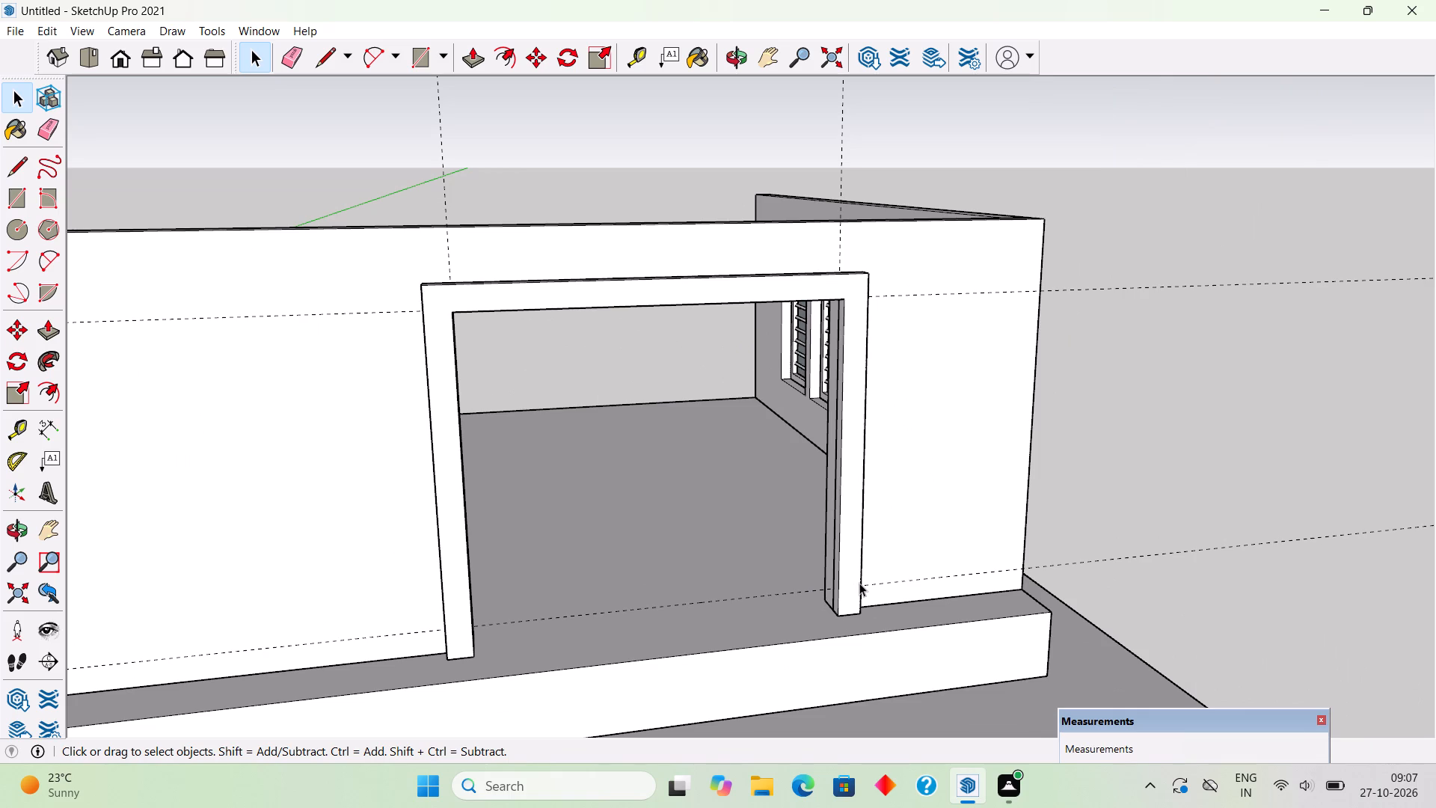
{"action": "triple_click", "coordinate": [860, 583]}
{"action": "right_click", "coordinate": [860, 583]}
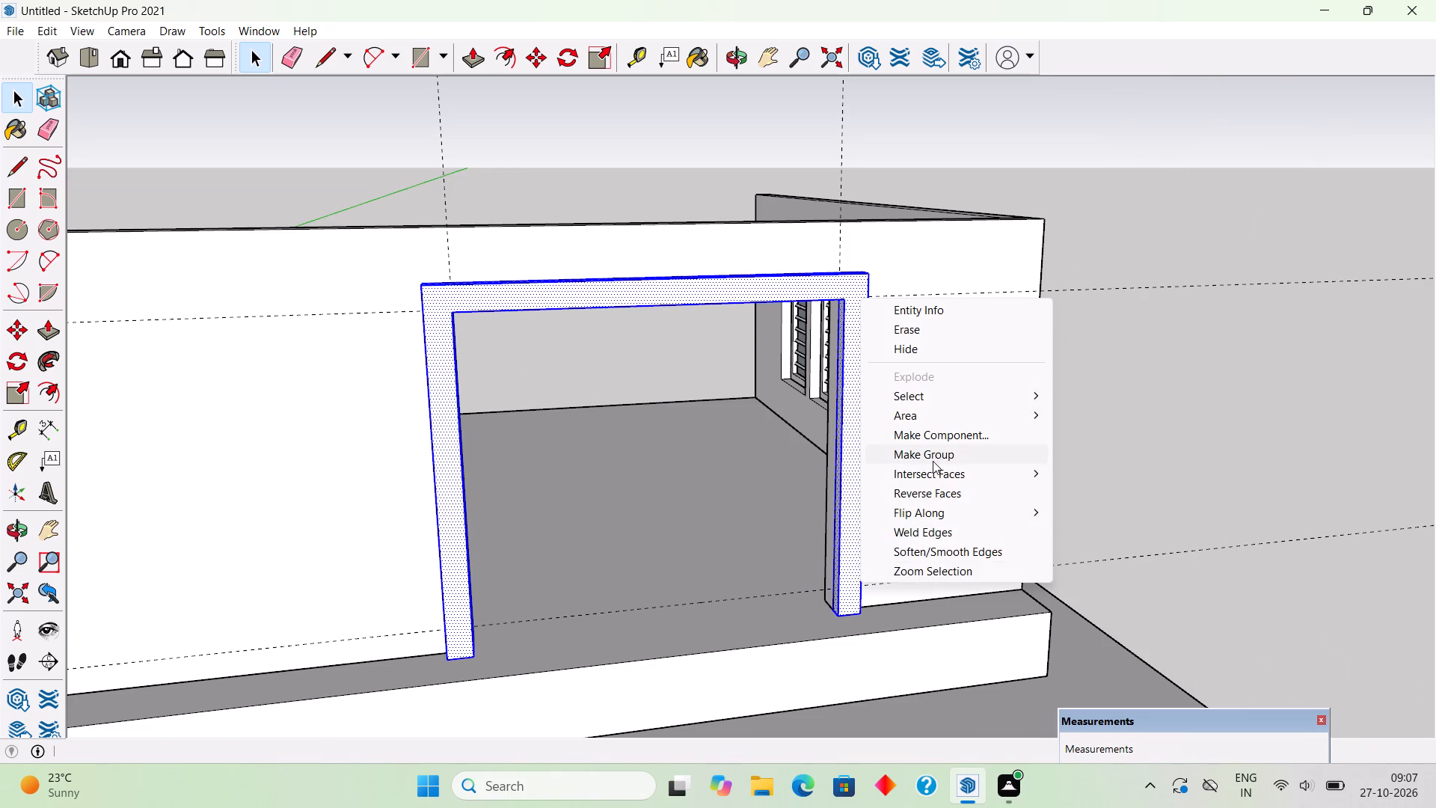
{"action": "left_click", "coordinate": [933, 461]}
{"action": "left_click", "coordinate": [1072, 495]}
Draw a 10' by 9' rectangle inside the grouped frame, from its inner upper corner to the opposite bottom corner.
{"action": "middle_click_drag", "start_coordinate": [1028, 600], "coordinate": [1022, 533]}
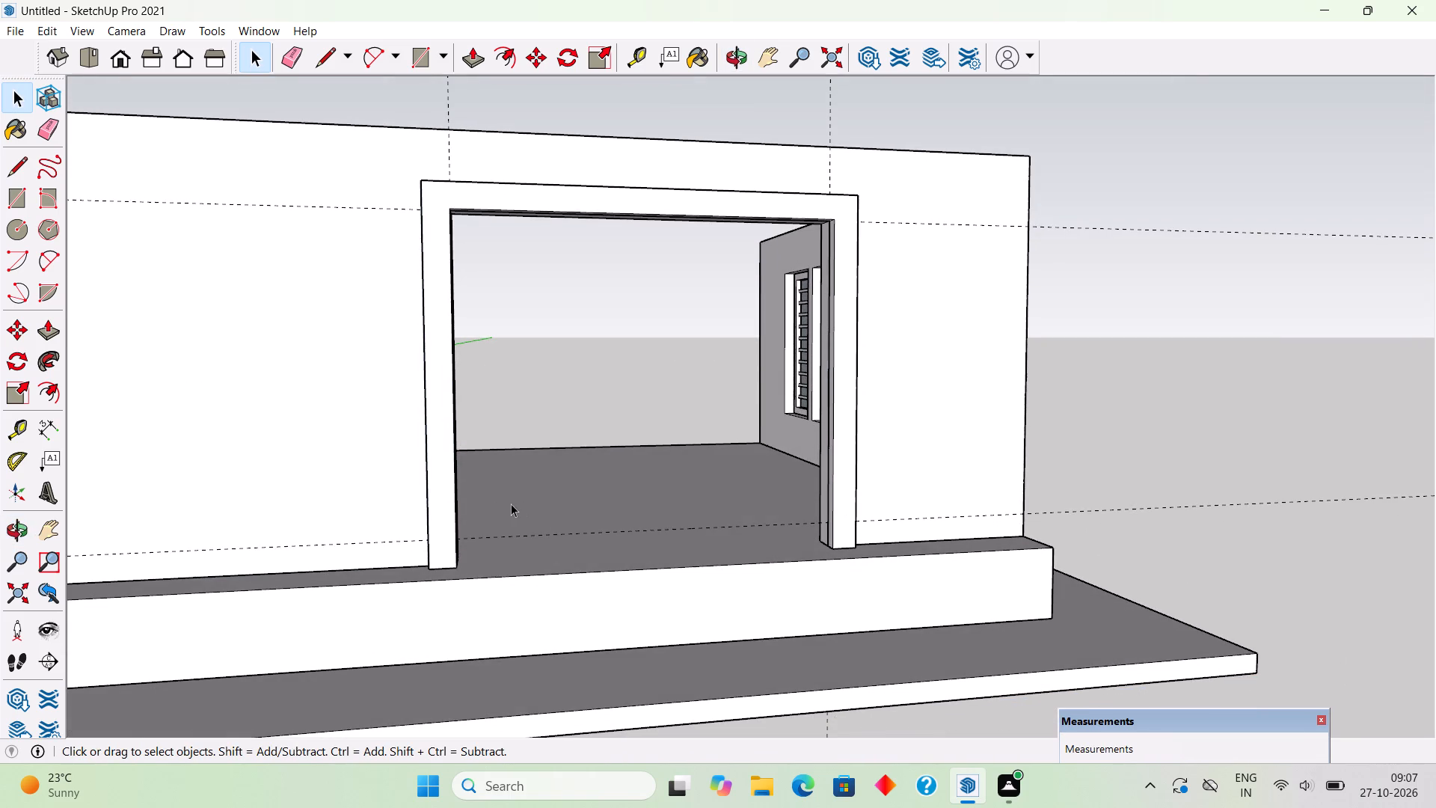
{"action": "scroll", "coordinate": [497, 504], "scroll_direction": "up", "scroll_amount": 2}
{"action": "middle_click_drag", "start_coordinate": [506, 642], "coordinate": [407, 673]}
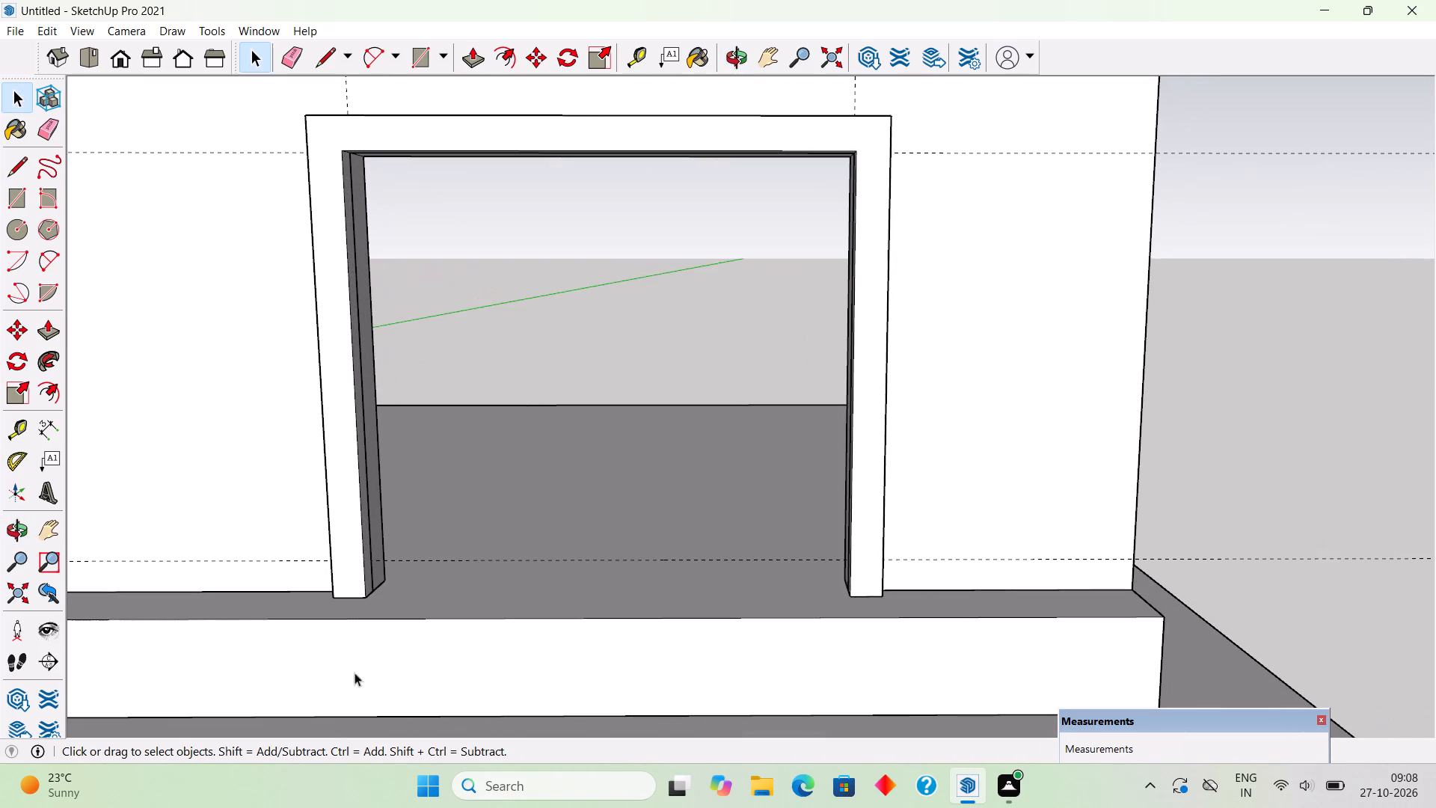
{"action": "middle_click_drag", "start_coordinate": [299, 581], "coordinate": [356, 575]}
{"action": "key", "text": "r"}
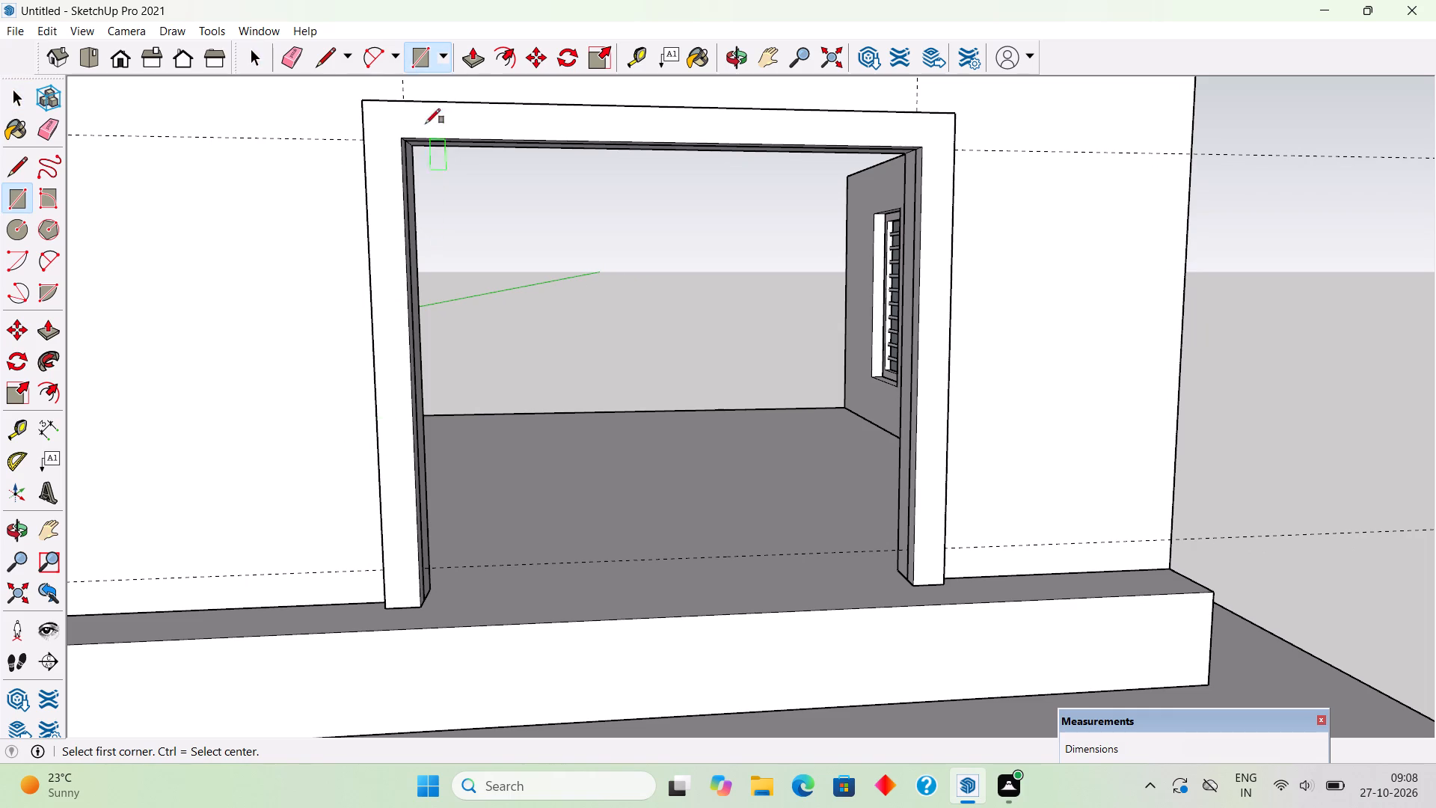
{"action": "left_click", "coordinate": [402, 135]}
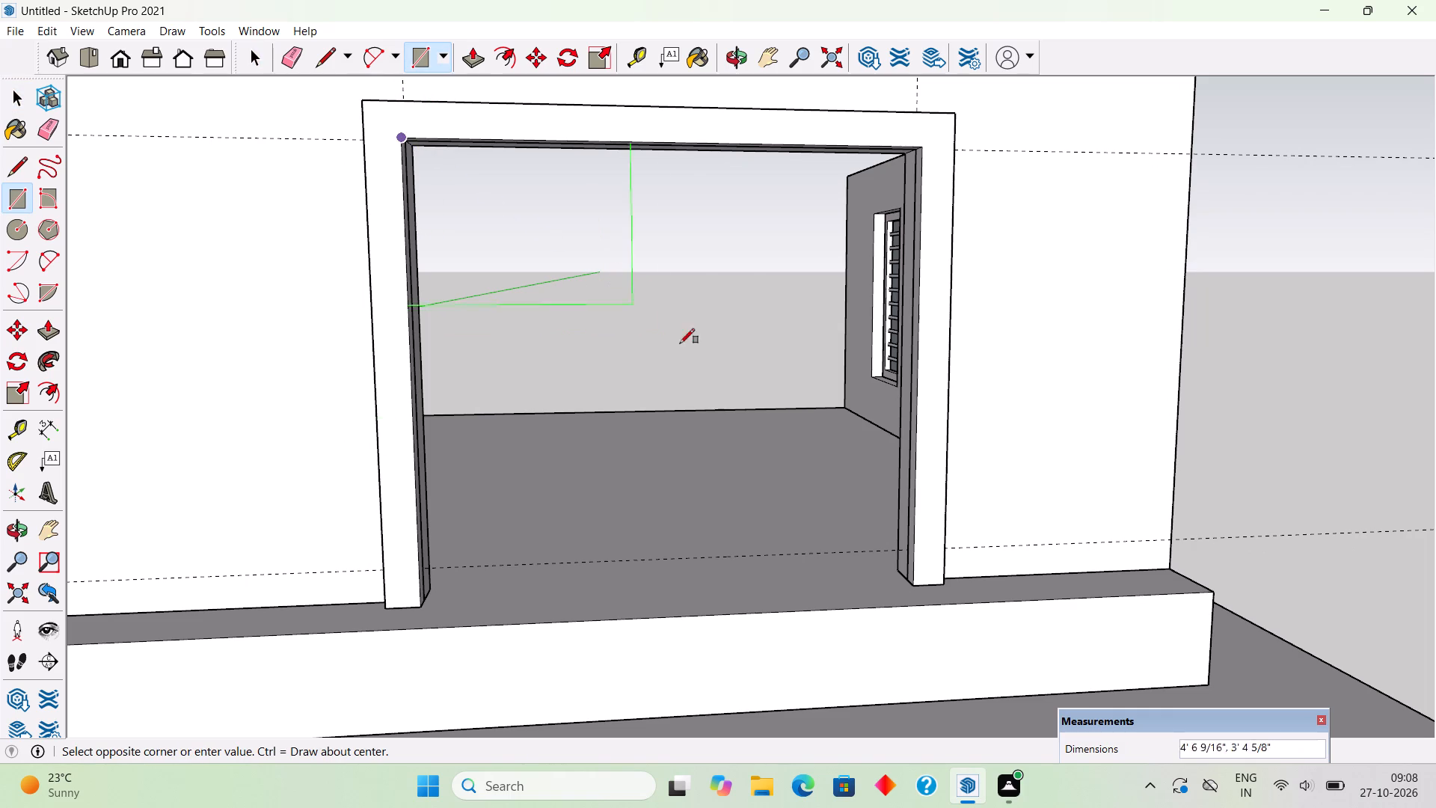
{"action": "left_click", "coordinate": [918, 583]}
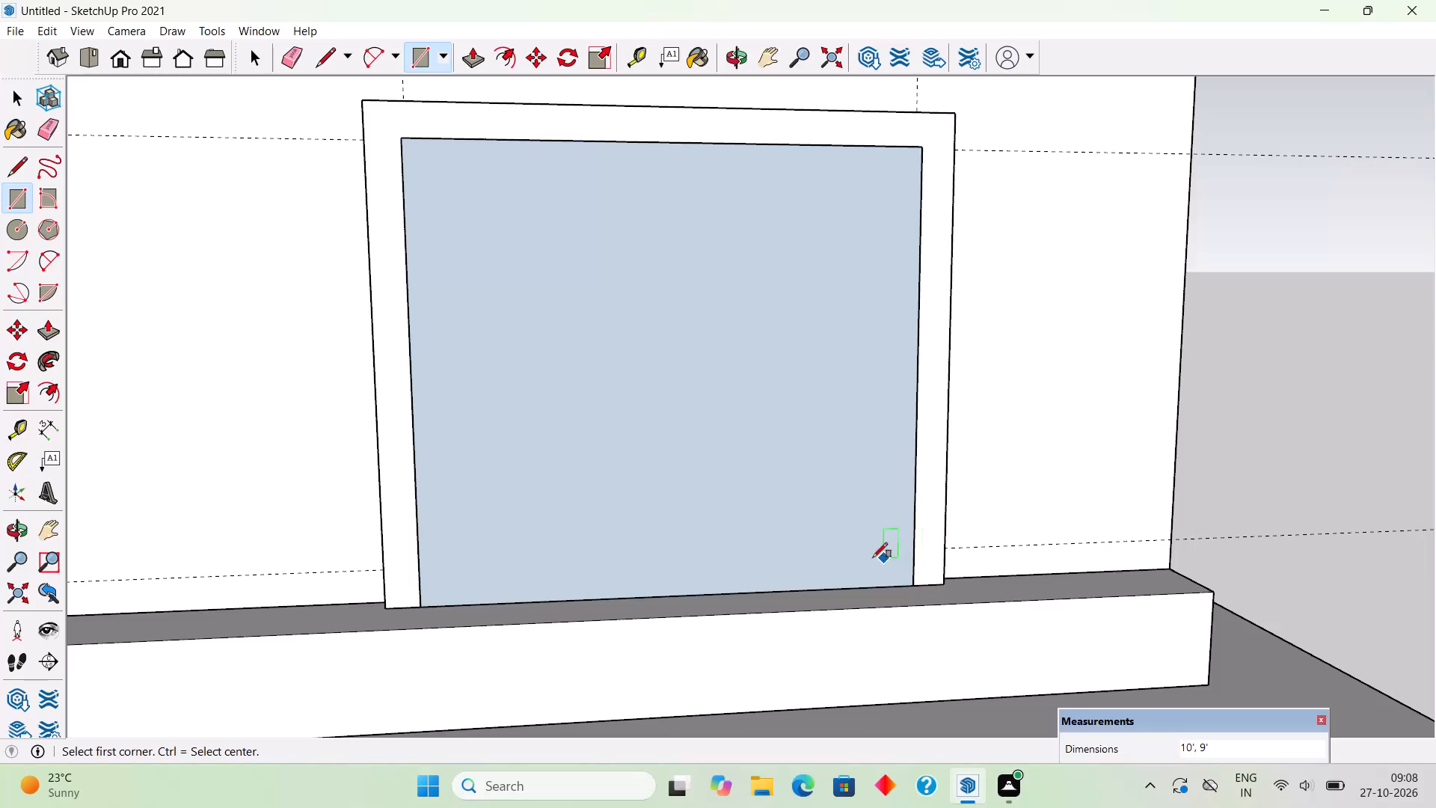
Offset the new rectangle's outline inward by 4" and delete the inner face.
{"action": "key", "text": "f"}
{"action": "left_click", "coordinate": [826, 576]}
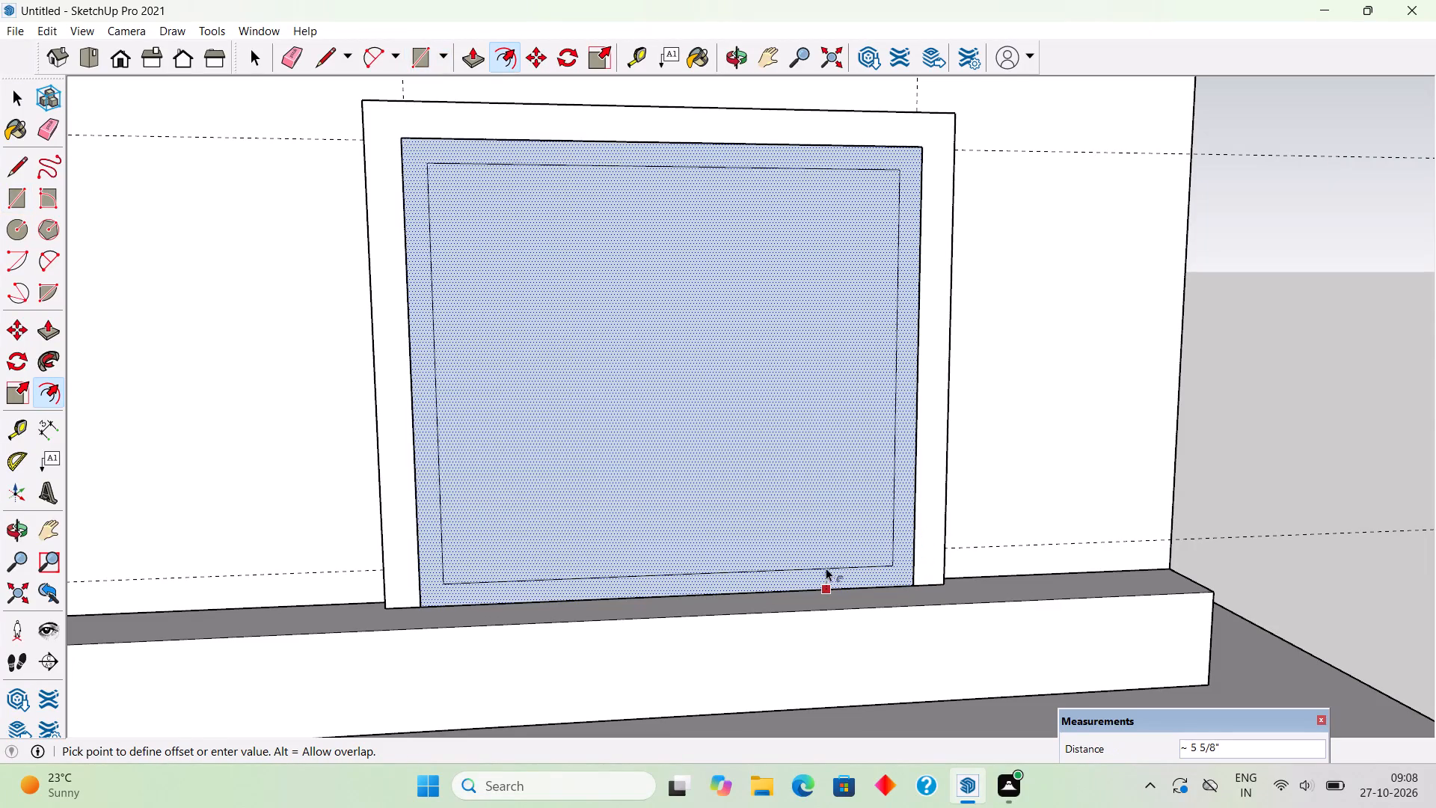
{"action": "type", "text": "4\""}
{"action": "key", "text": "Return"}
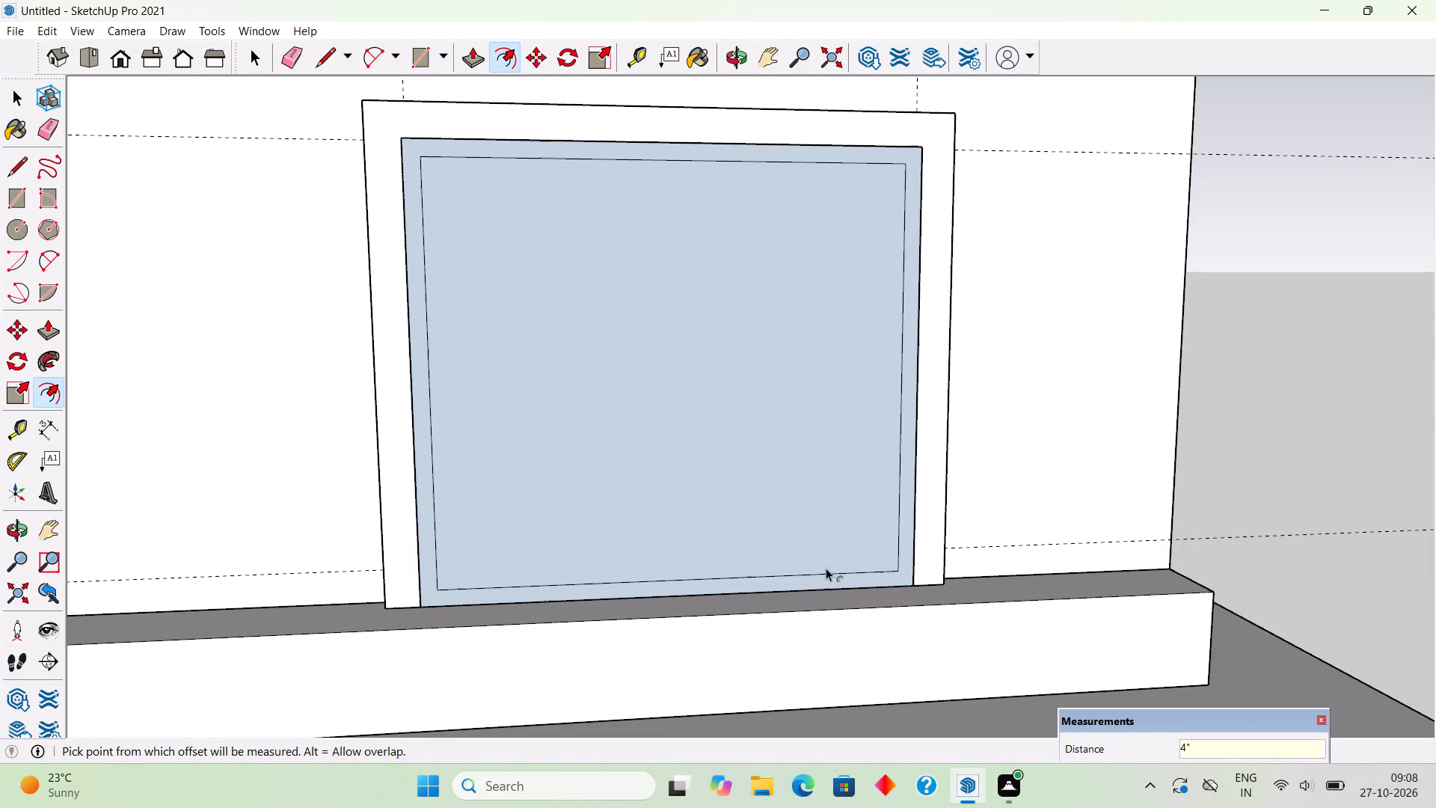
{"action": "key", "text": "space"}
{"action": "left_click", "coordinate": [796, 503]}
{"action": "key", "text": "Delete"}
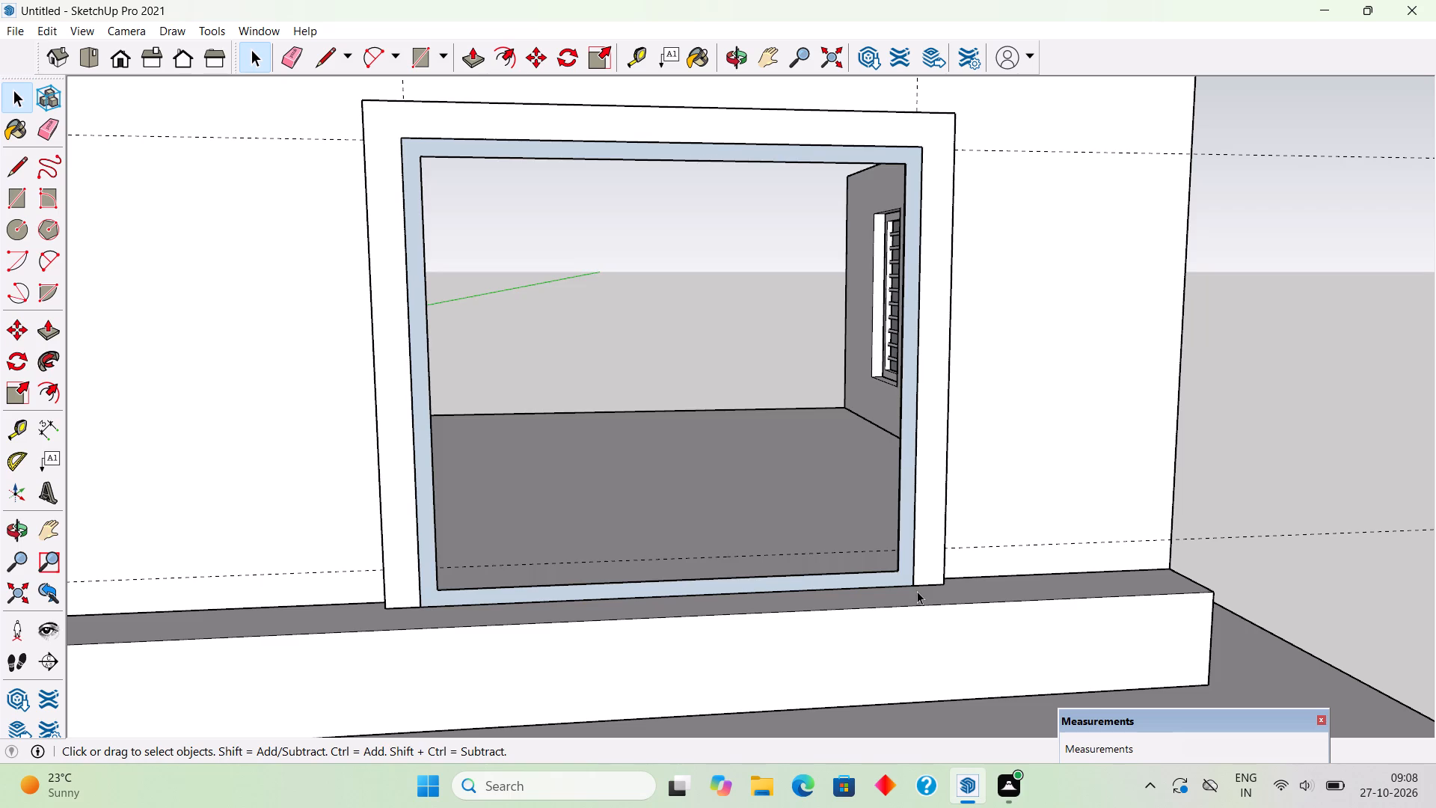
Push/Pull the 4" wide border face outward by 4" to form an inner frame.
{"action": "key", "text": "p"}
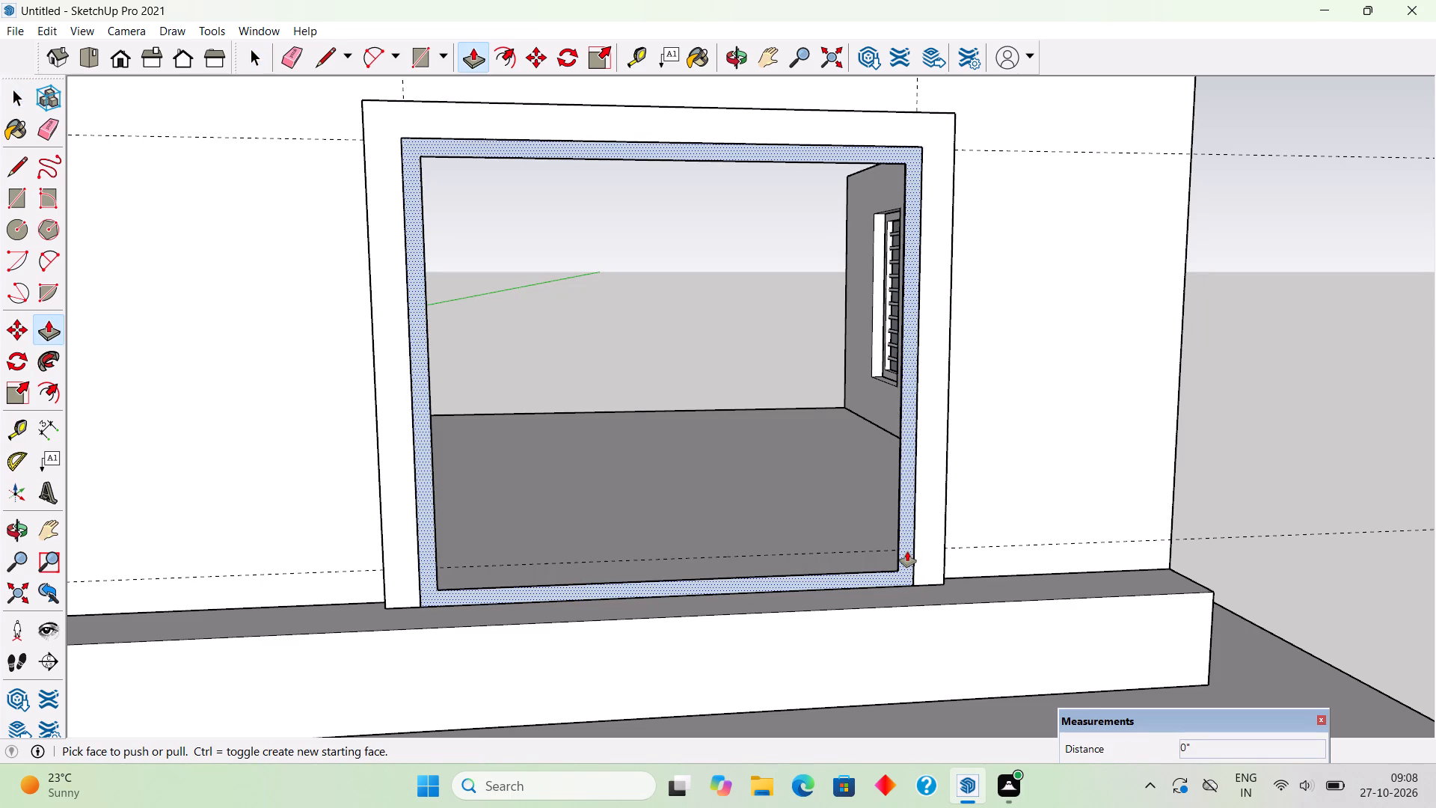
{"action": "left_click", "coordinate": [907, 551]}
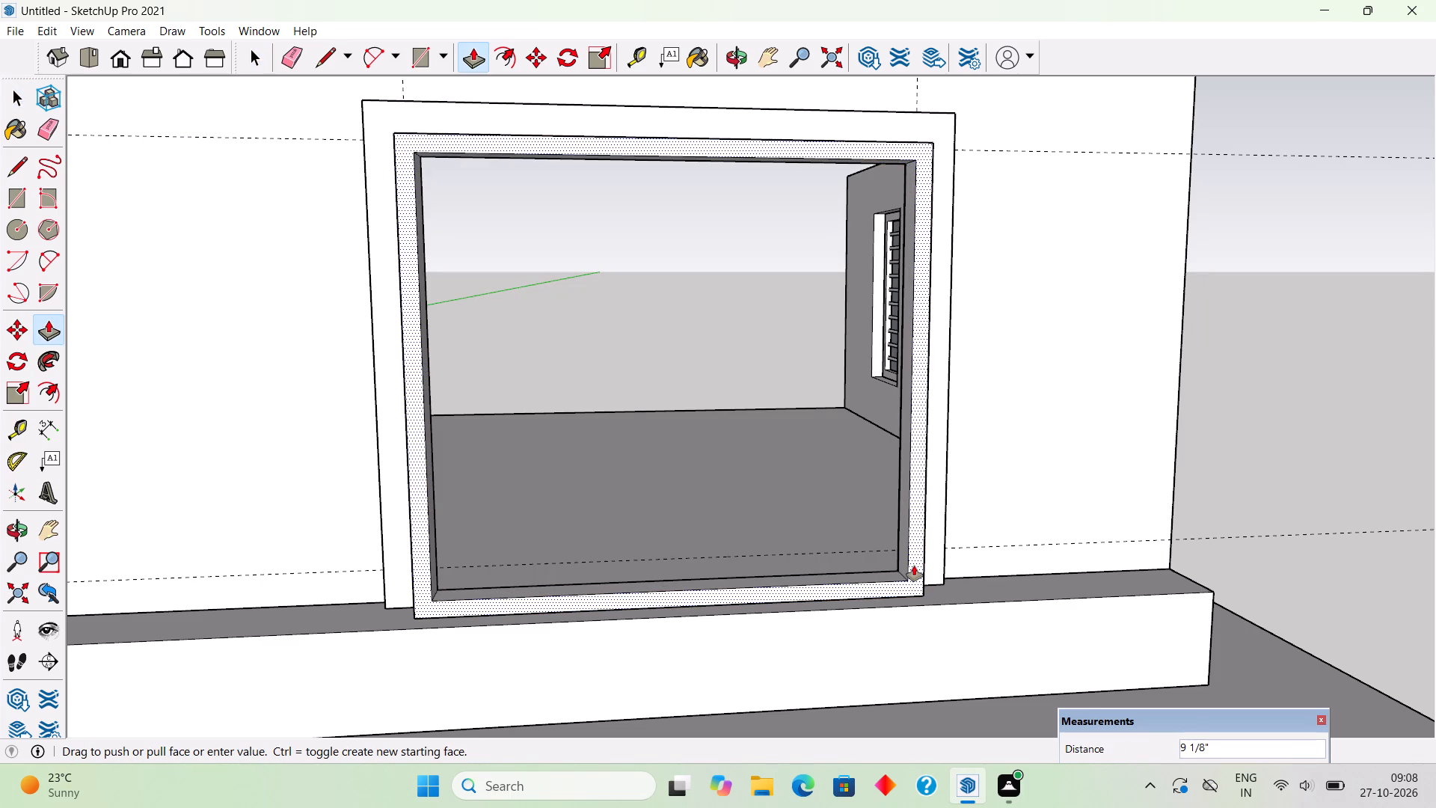
{"action": "type", "text": "4\""}
{"action": "key", "text": "Return"}
Make the 4" inner frame a group.
{"action": "key", "text": "space"}
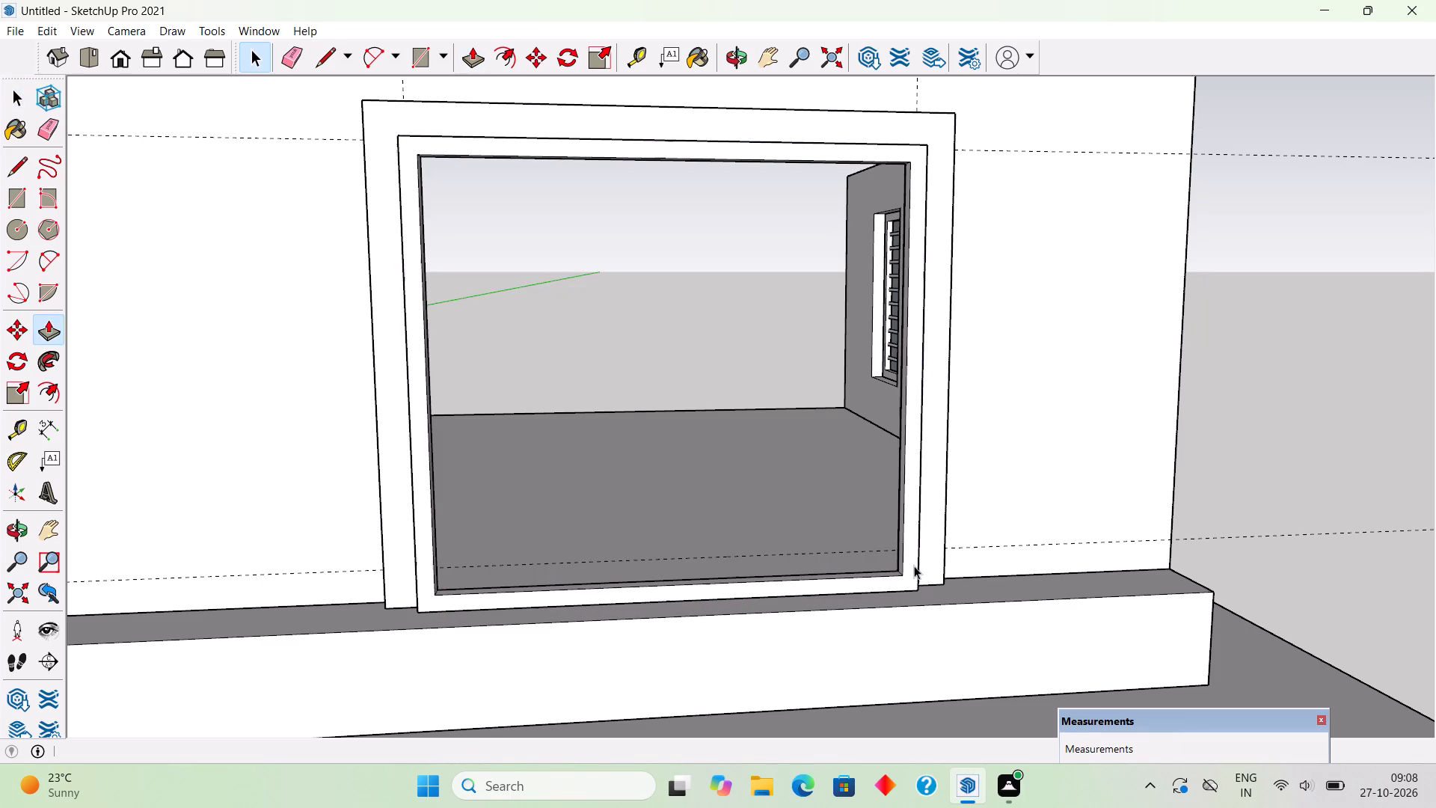
{"action": "triple_click", "coordinate": [914, 566]}
{"action": "right_click", "coordinate": [914, 566]}
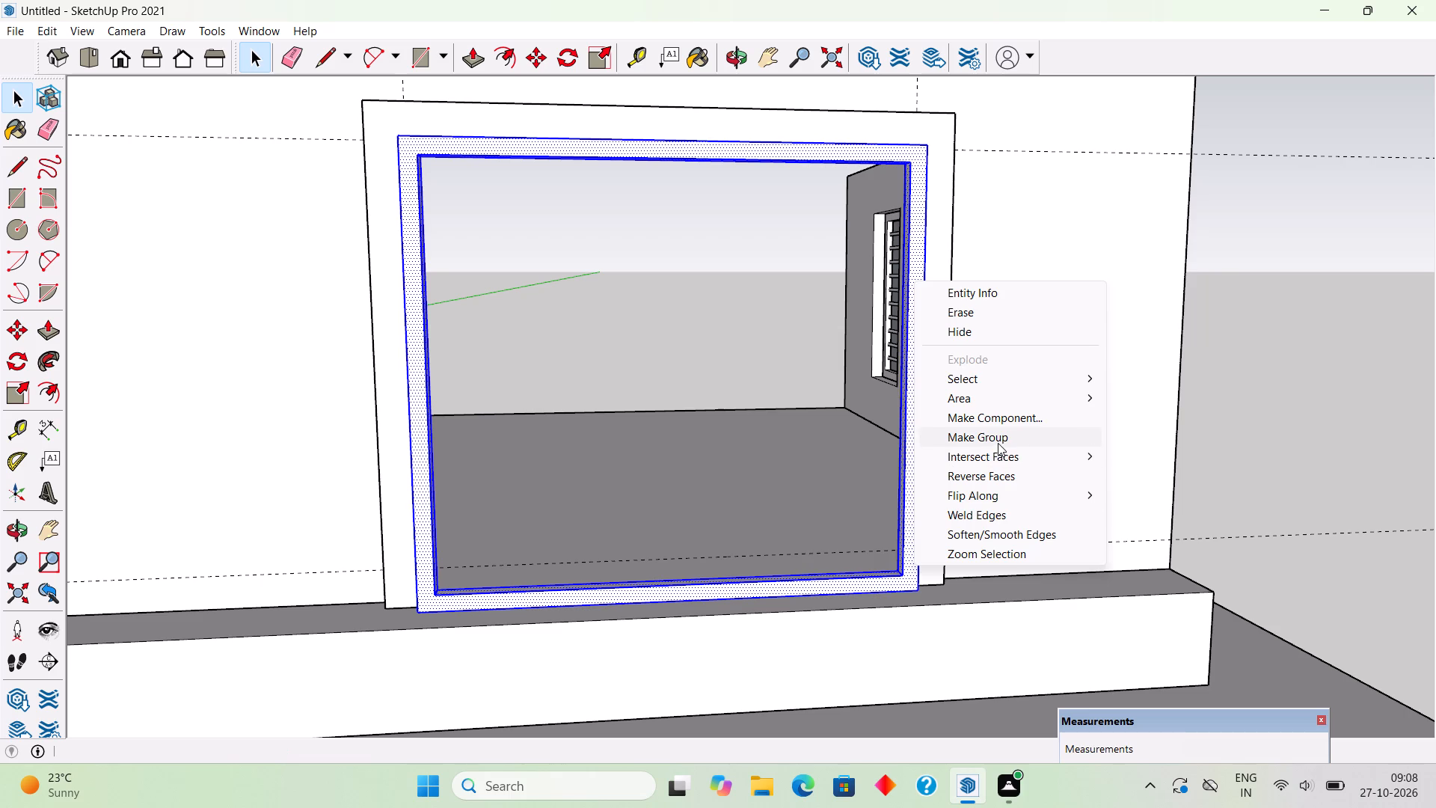
{"action": "left_click", "coordinate": [998, 443]}
Move the inner frame group back into the opening, from its front bottom corner to the corner where the outer frame meets the wall.
{"action": "scroll", "coordinate": [973, 474], "scroll_direction": "down", "scroll_amount": 4}
{"action": "middle_click_drag", "start_coordinate": [702, 569], "coordinate": [972, 638]}
{"action": "scroll", "coordinate": [1078, 556], "scroll_direction": "up", "scroll_amount": 9}
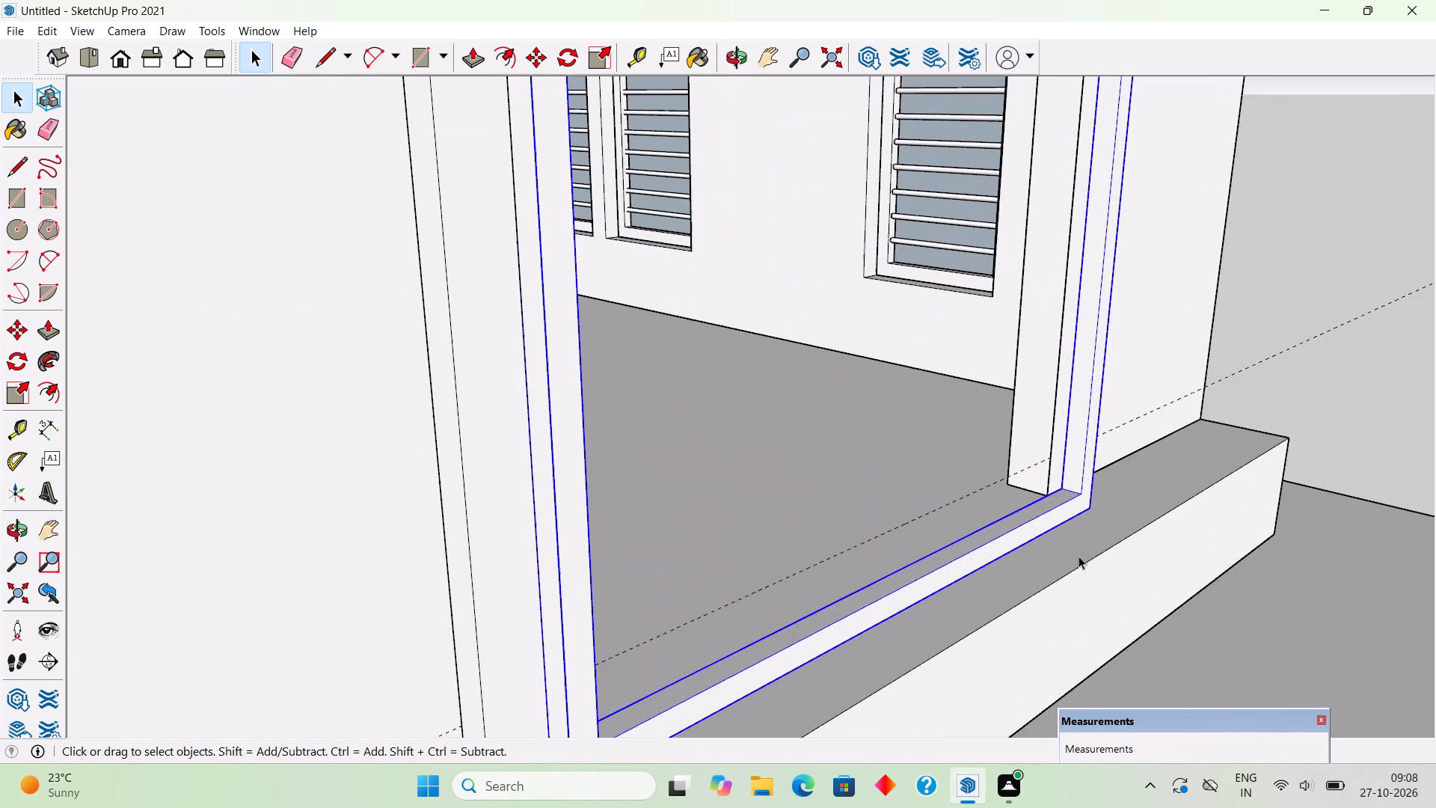
{"action": "scroll", "coordinate": [1087, 545], "scroll_direction": "up", "scroll_amount": 2}
{"action": "key", "text": "m"}
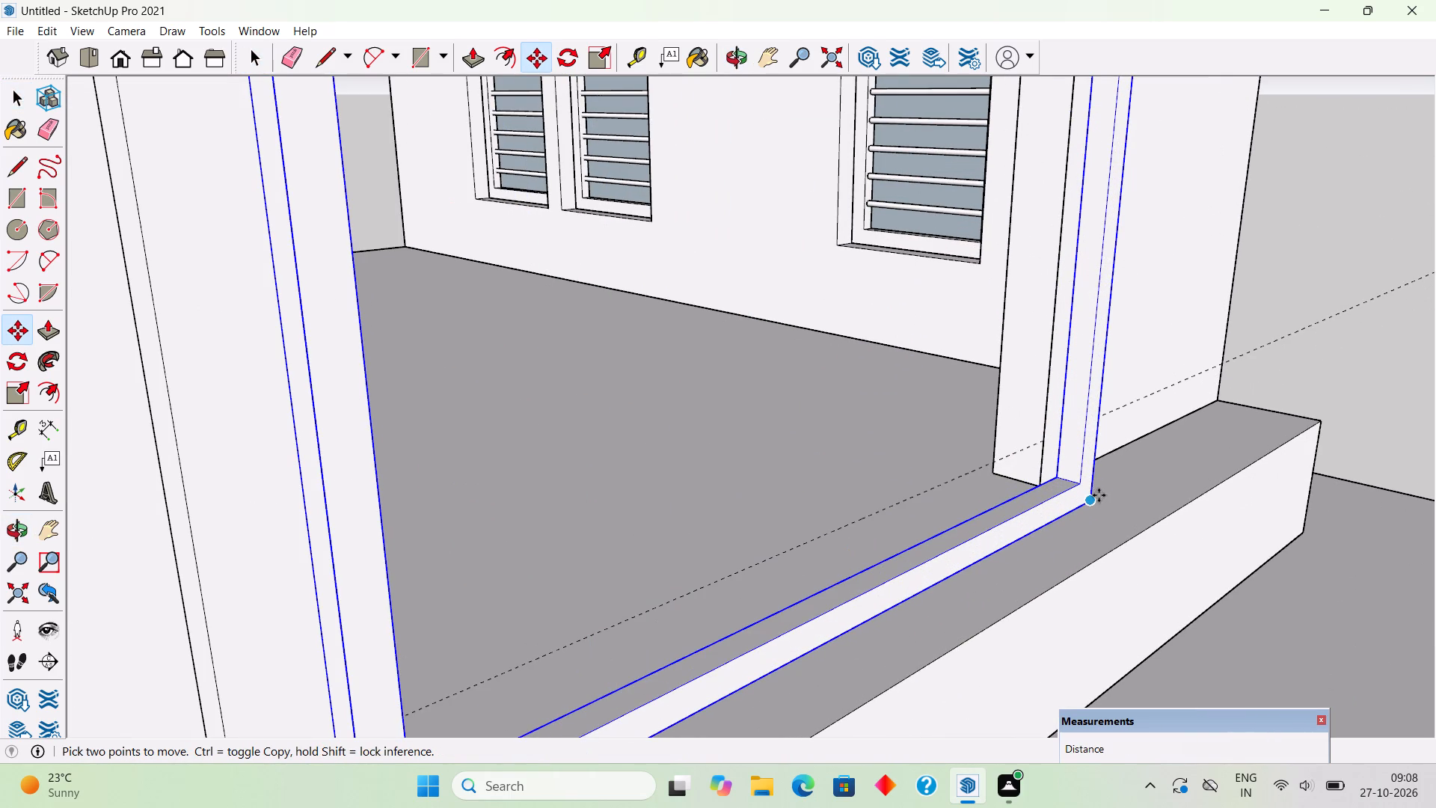
{"action": "left_click", "coordinate": [1097, 500]}
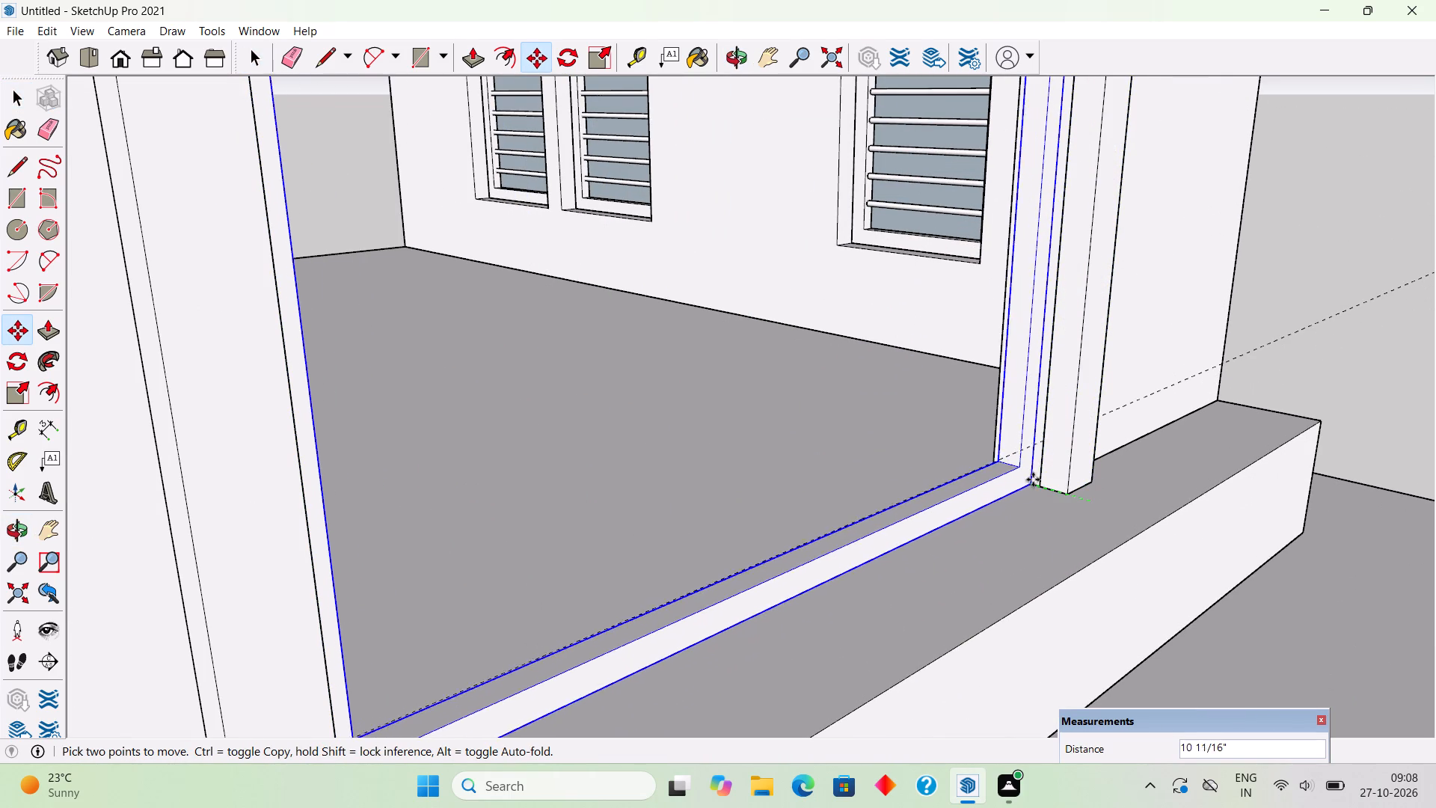
{"action": "left_click", "coordinate": [1040, 481]}
{"action": "key", "text": "space"}
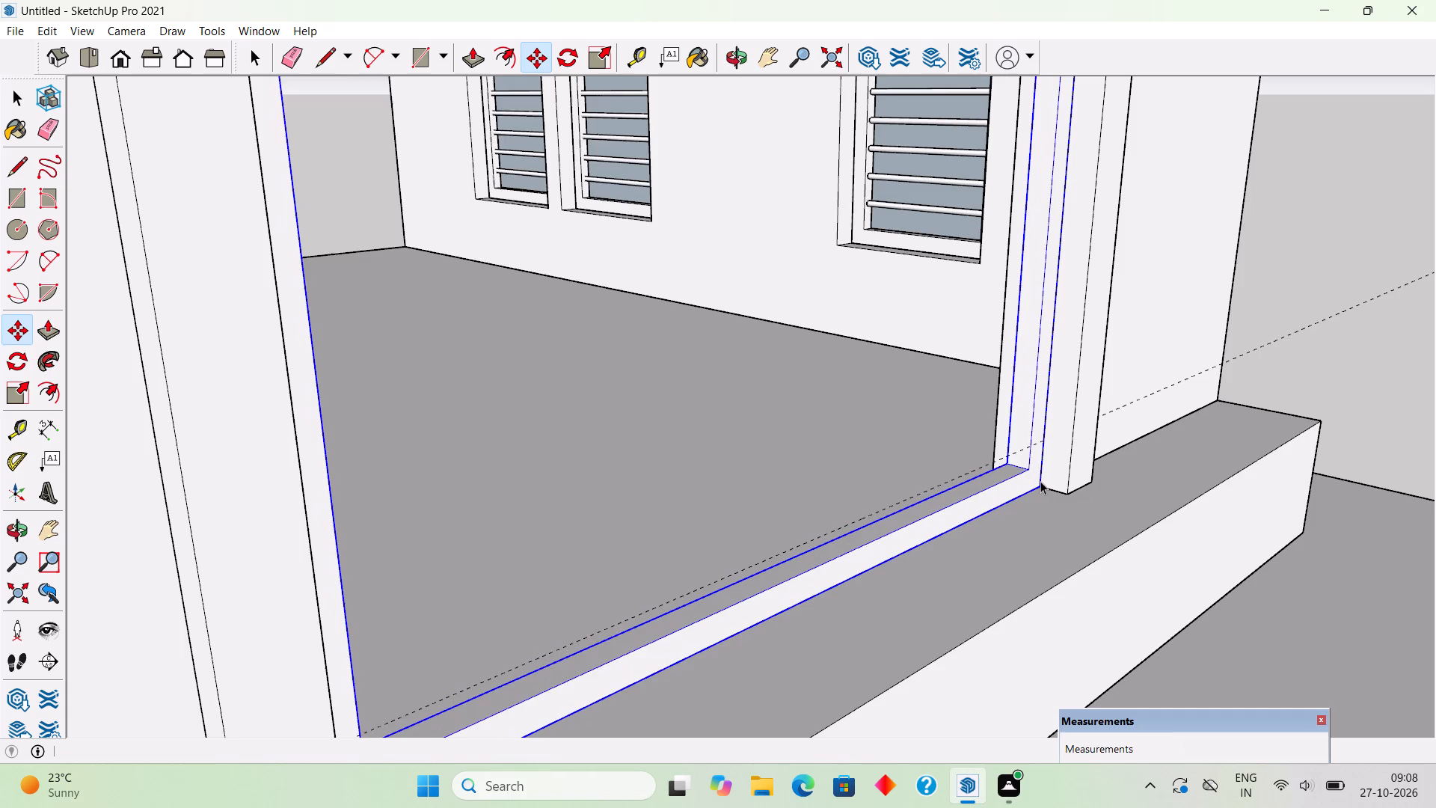
Inside the inner frame group, Push/Pull the room-side face by 3", and close the group.
{"action": "scroll", "coordinate": [1040, 481], "scroll_direction": "down", "scroll_amount": 4}
{"action": "left_click", "coordinate": [1239, 408]}
{"action": "scroll", "coordinate": [1237, 408], "scroll_direction": "down", "scroll_amount": 4}
{"action": "middle_click_drag", "start_coordinate": [1142, 460], "coordinate": [1156, 465]}
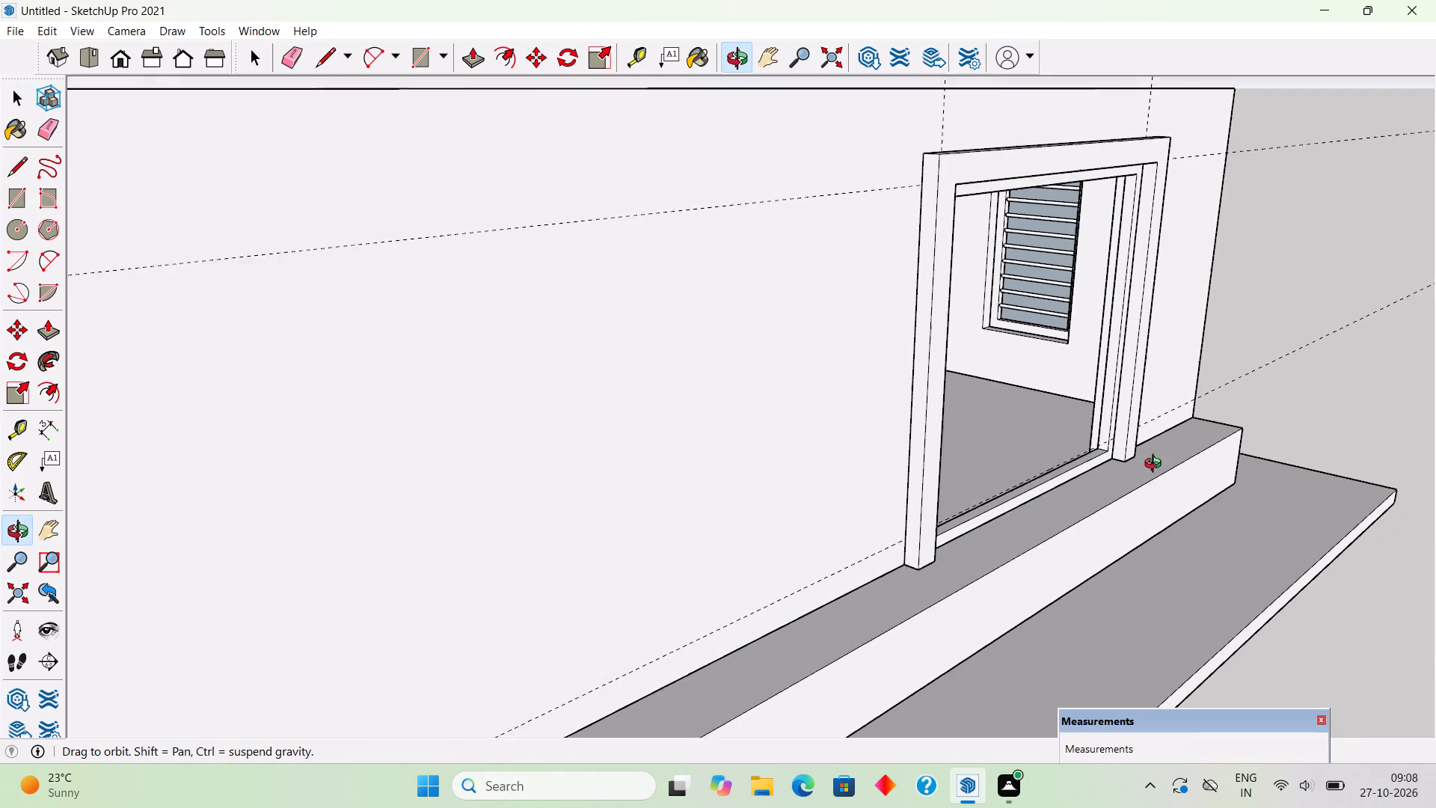
{"action": "middle_click_drag", "start_coordinate": [1156, 465], "coordinate": [1435, 458]}
{"action": "scroll", "coordinate": [909, 385], "scroll_direction": "up", "scroll_amount": 1}
{"action": "scroll", "coordinate": [665, 427], "scroll_direction": "down", "scroll_amount": 5}
{"action": "middle_click_drag", "start_coordinate": [524, 498], "coordinate": [1097, 536]}
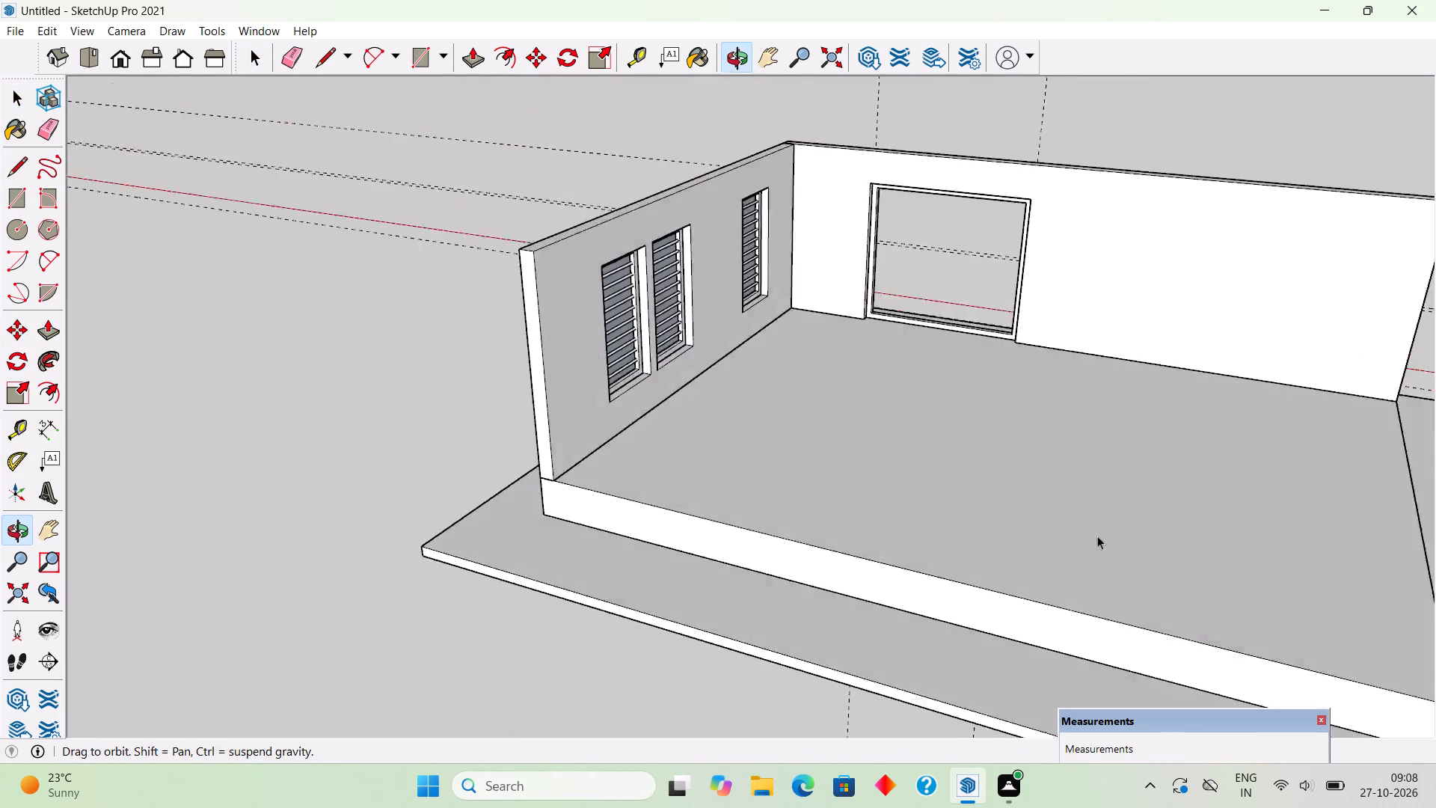
{"action": "middle_click_drag", "start_coordinate": [1097, 536], "coordinate": [1077, 549]}
{"action": "scroll", "coordinate": [1002, 263], "scroll_direction": "up", "scroll_amount": 11}
{"action": "triple_click", "coordinate": [988, 376]}
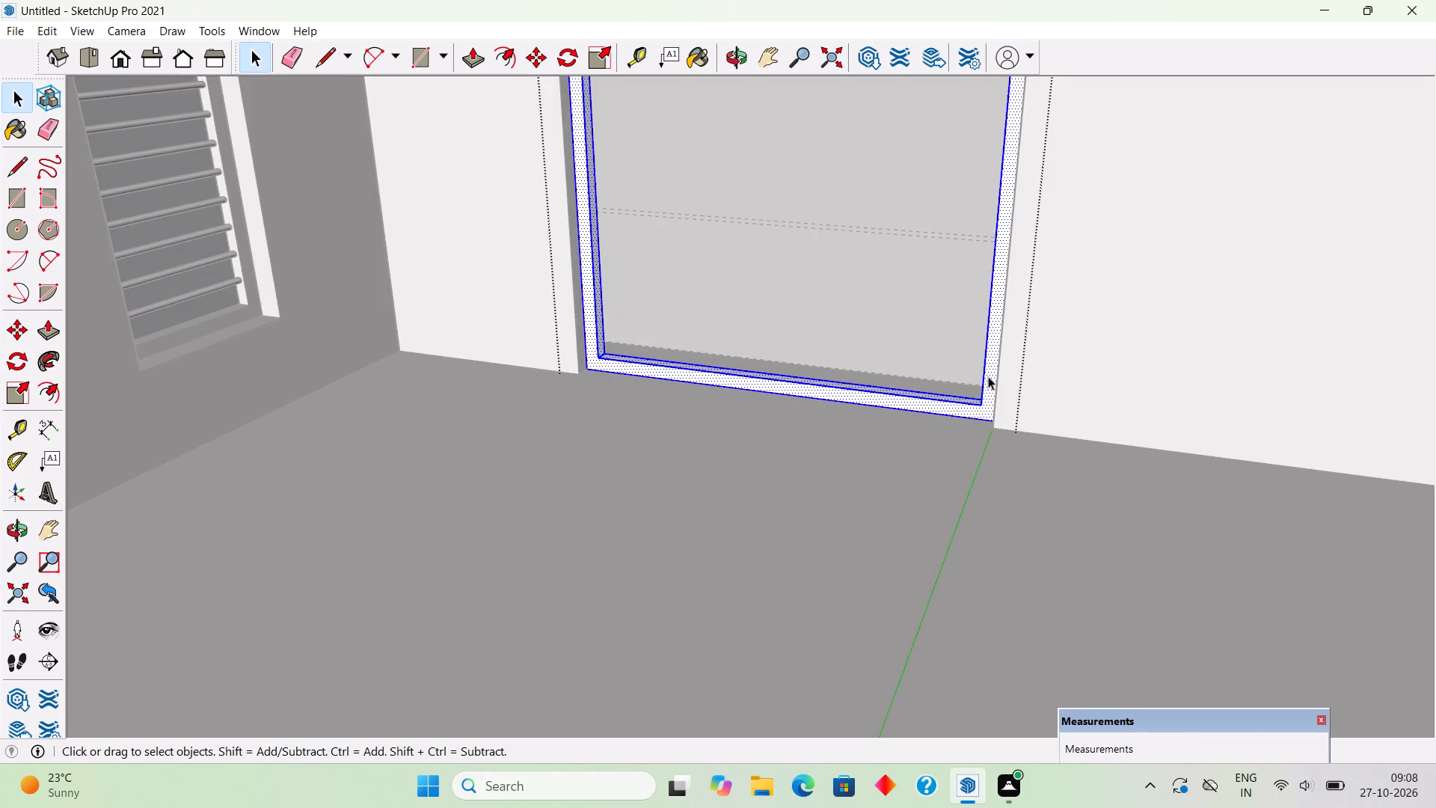
{"action": "scroll", "coordinate": [988, 376], "scroll_direction": "up", "scroll_amount": 2}
{"action": "key", "text": "p"}
{"action": "left_click", "coordinate": [988, 379]}
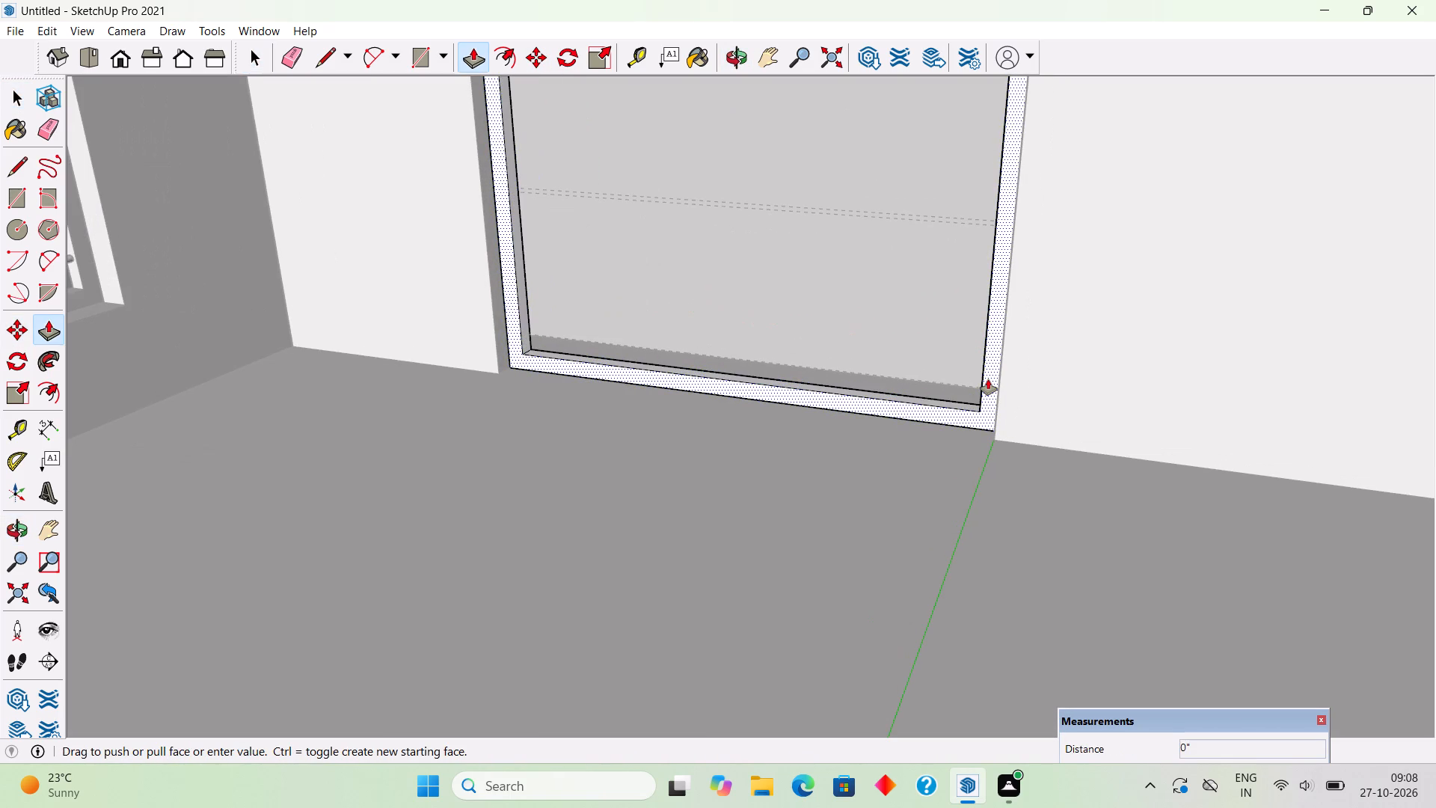
{"action": "type", "text": "3\""}
{"action": "key", "text": "Return"}
{"action": "key", "text": "space"}
{"action": "left_click", "coordinate": [829, 275]}
{"action": "scroll", "coordinate": [1004, 420], "scroll_direction": "down", "scroll_amount": 5}
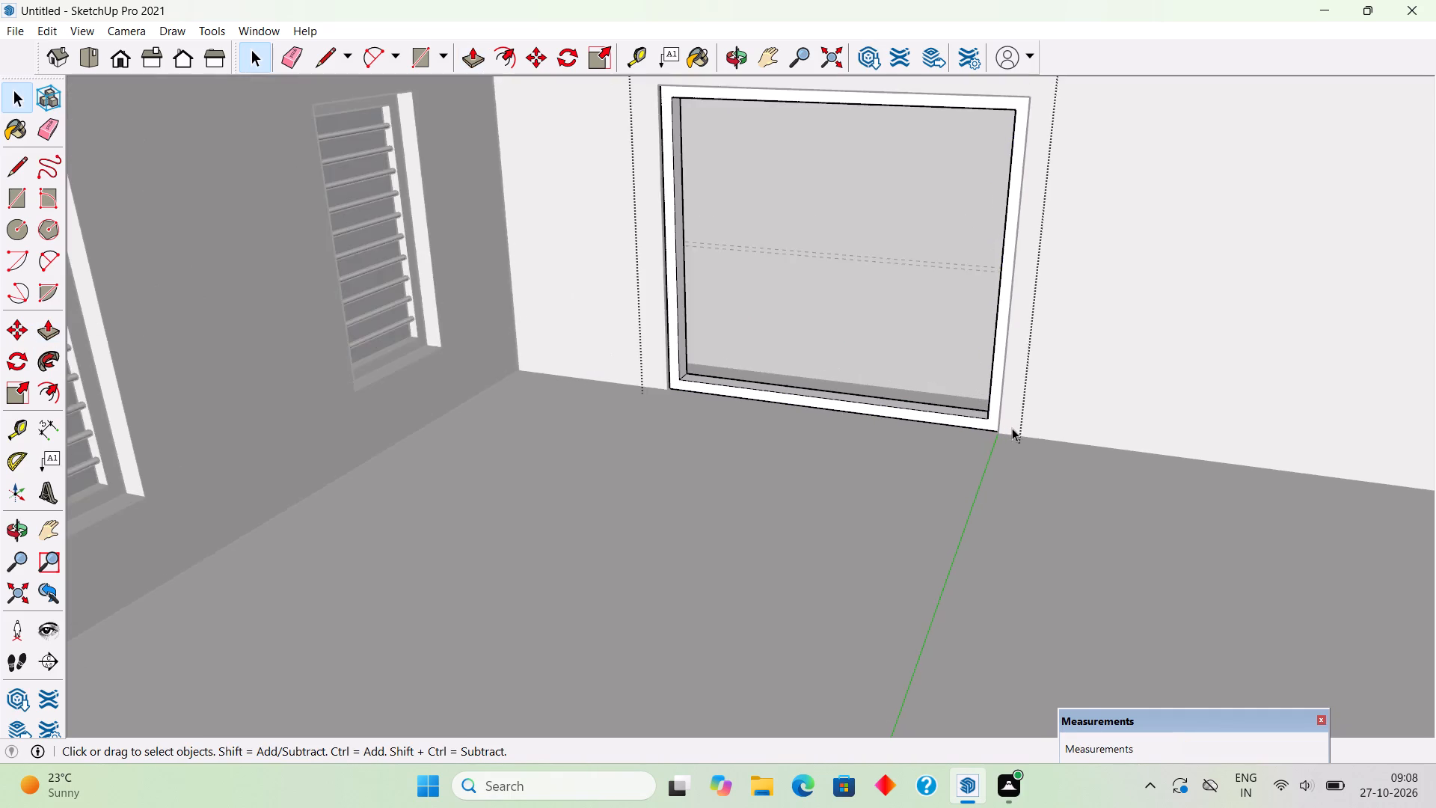
{"action": "scroll", "coordinate": [1012, 428], "scroll_direction": "down", "scroll_amount": 10}
{"action": "middle_click_drag", "start_coordinate": [736, 426], "coordinate": [0, 392]}
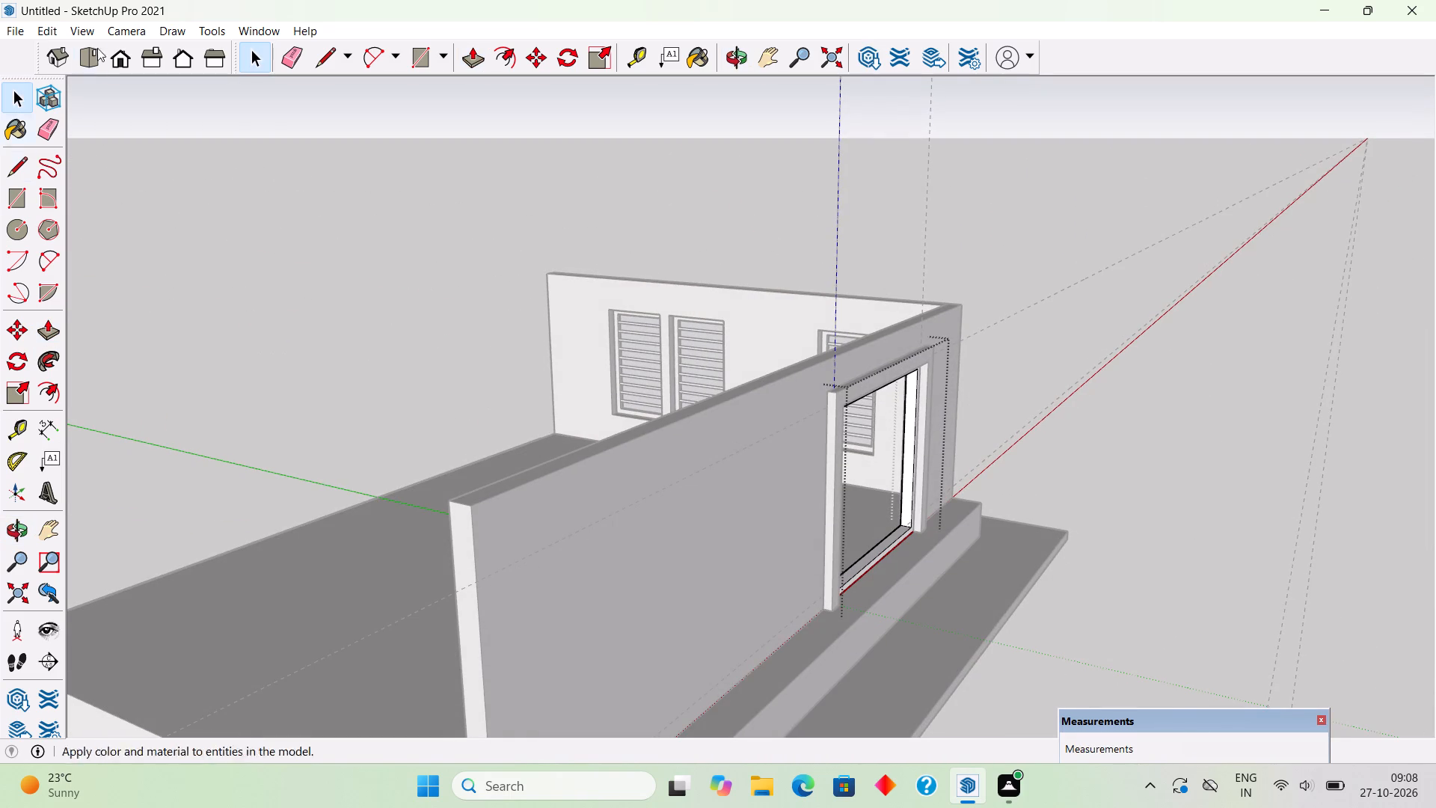
{"action": "left_click", "coordinate": [657, 202]}
Draw a 9' 4" by 8' 4" rectangle filling the inner frame's opening, from its upper corner to the opposite lower corner.
{"action": "middle_click_drag", "start_coordinate": [958, 411], "coordinate": [556, 369]}
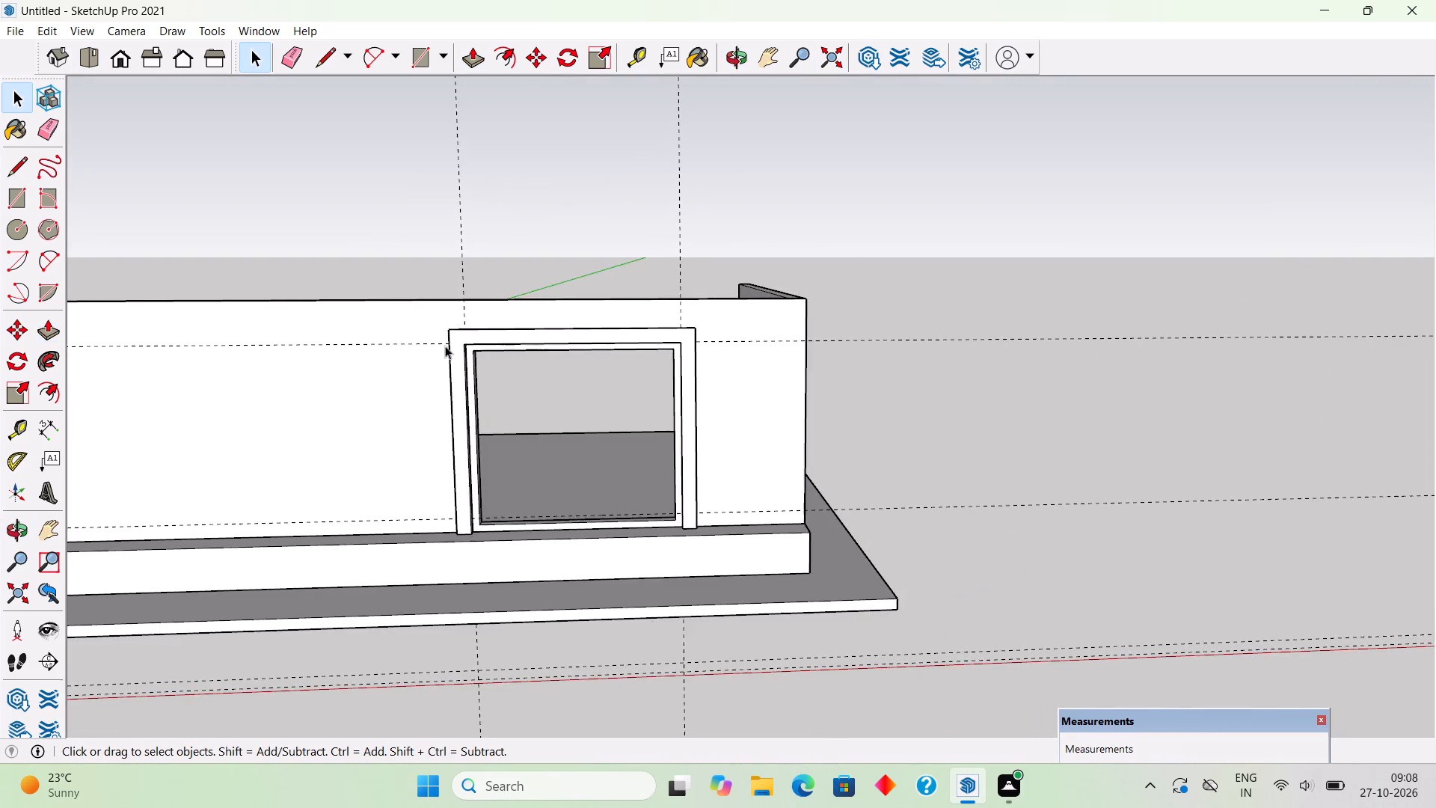
{"action": "scroll", "coordinate": [444, 346], "scroll_direction": "up", "scroll_amount": 5}
{"action": "scroll", "coordinate": [524, 477], "scroll_direction": "up", "scroll_amount": 2}
{"action": "middle_click_drag", "start_coordinate": [514, 524], "coordinate": [526, 489]}
{"action": "key", "text": "r"}
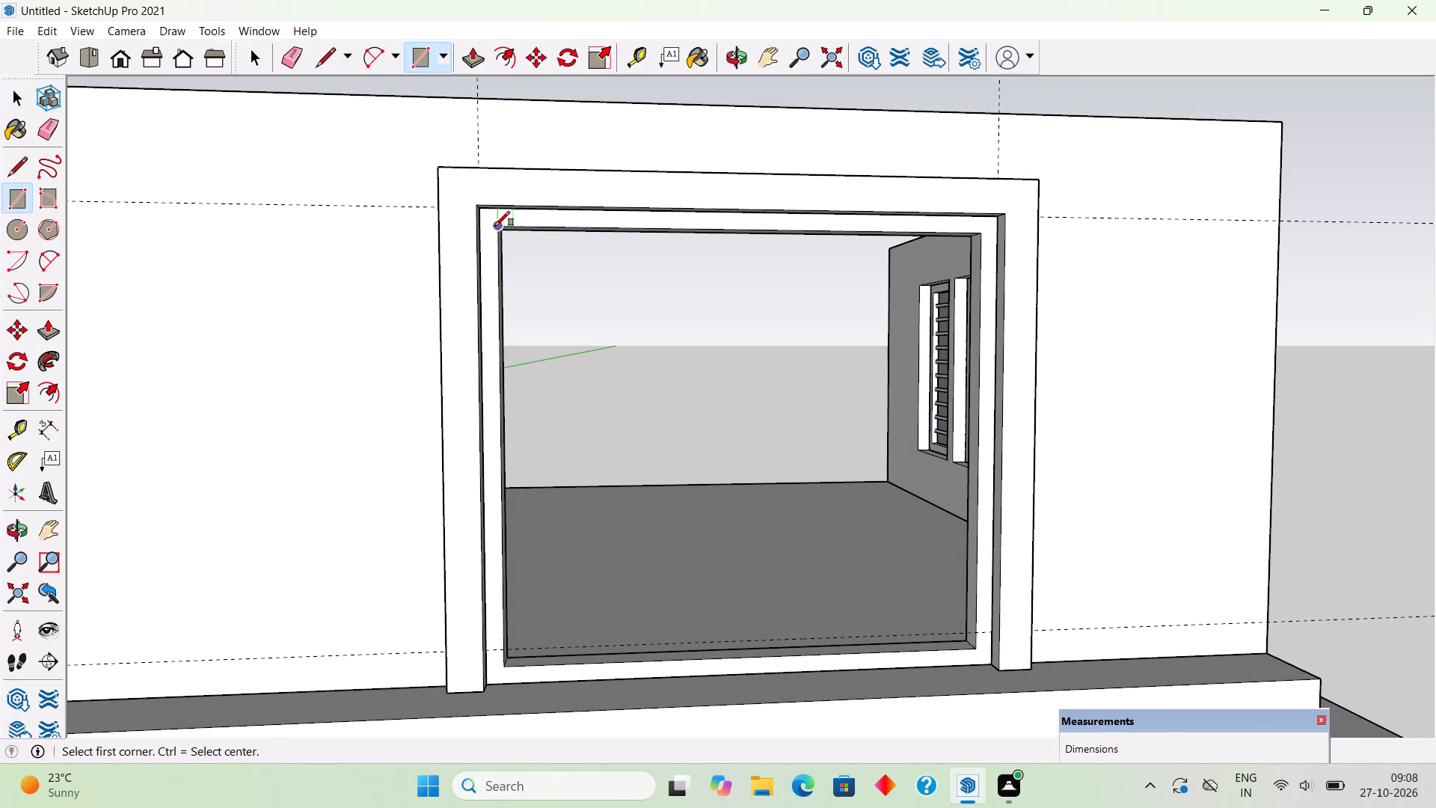
{"action": "left_click", "coordinate": [495, 226]}
{"action": "left_click", "coordinate": [978, 648]}
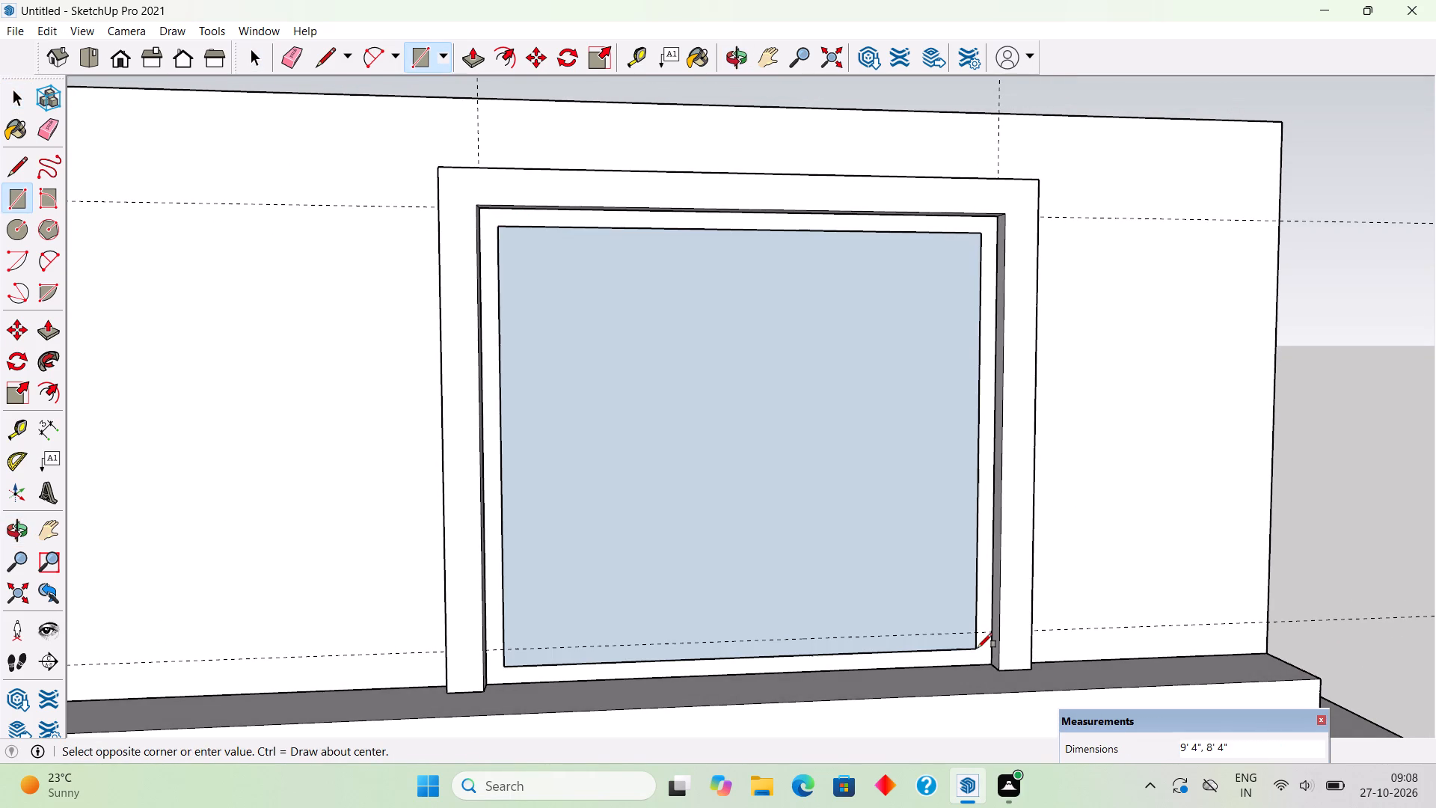
{"action": "key", "text": "space"}
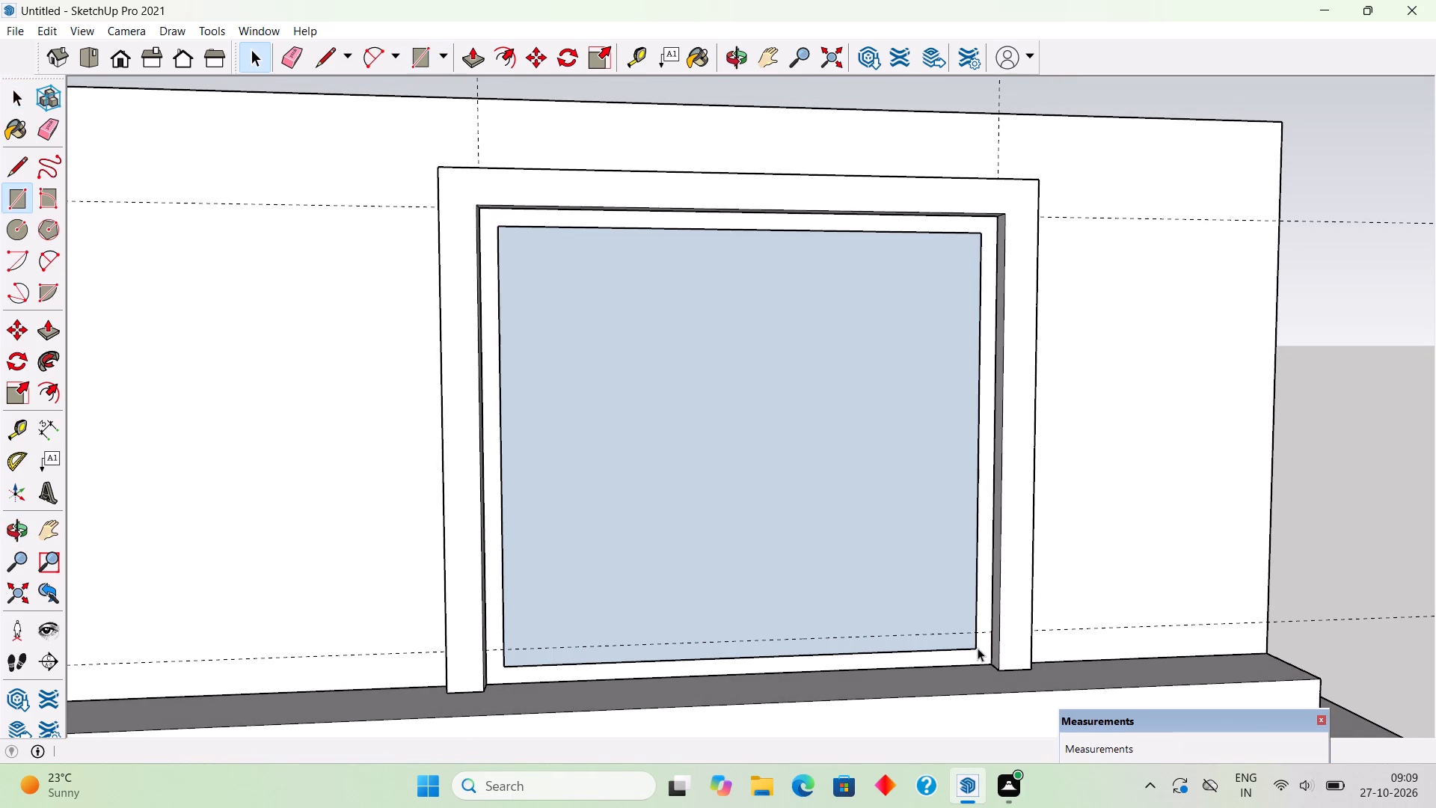
Push/Pull the new rectangle by 2" to form a solid door panel.
{"action": "key", "text": "p"}
{"action": "left_click", "coordinate": [924, 605]}
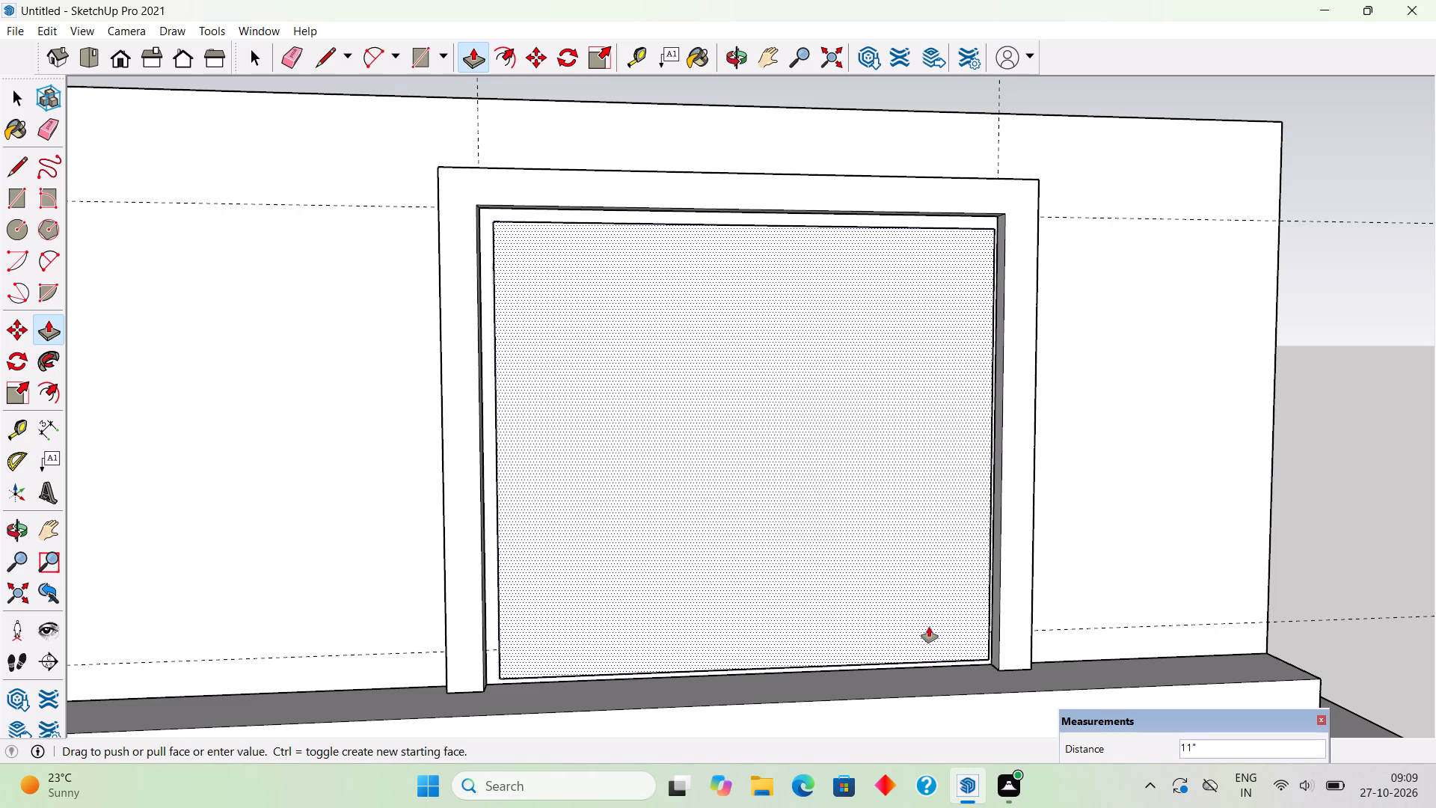
{"action": "type", "text": "2\""}
{"action": "key", "text": "Return"}
{"action": "key", "text": "space"}
Make the entire 2" thick panel a group.
{"action": "triple_click", "coordinate": [690, 584]}
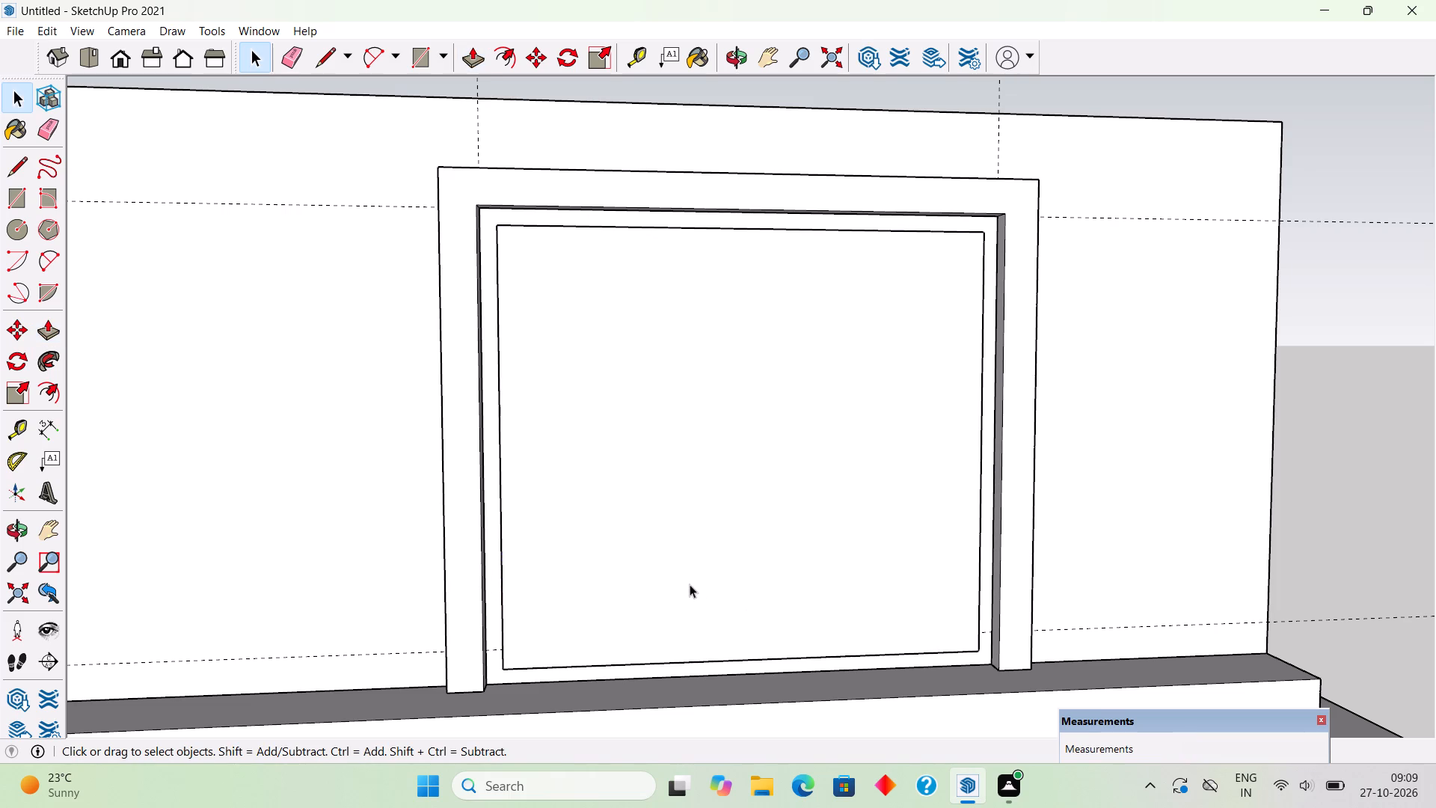
{"action": "right_click", "coordinate": [690, 584]}
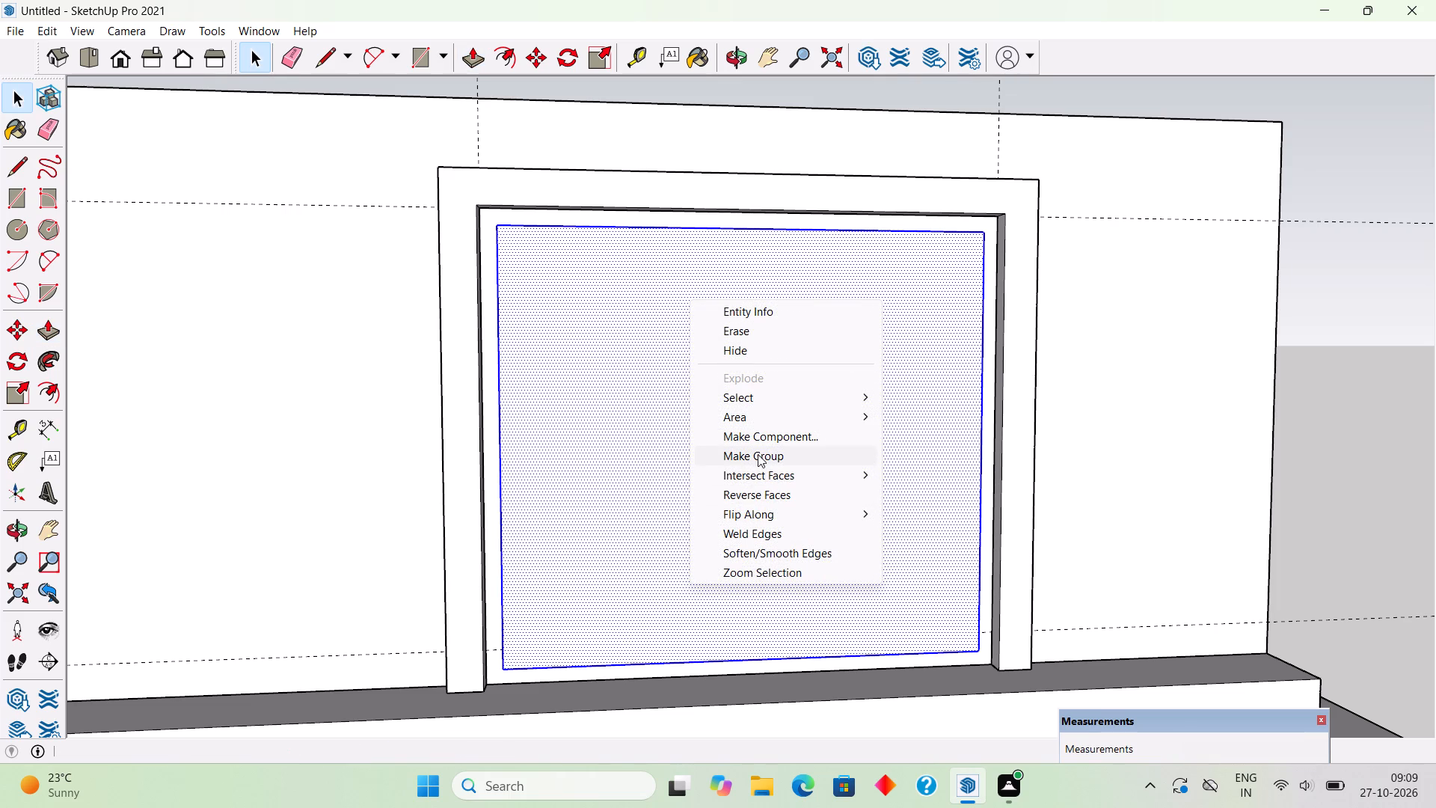
{"action": "left_click", "coordinate": [760, 450]}
{"action": "middle_click_drag", "start_coordinate": [571, 592], "coordinate": [633, 580]}
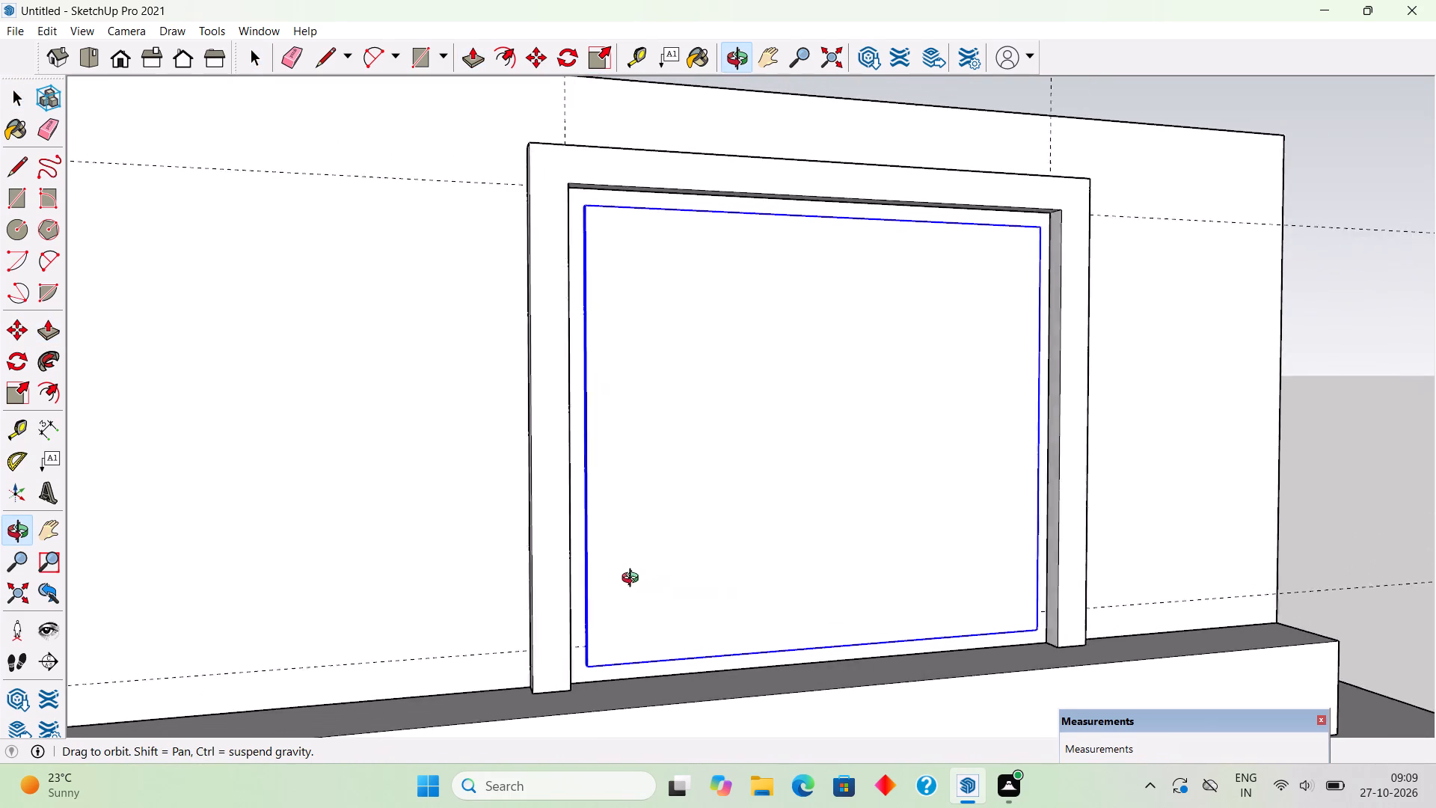
{"action": "middle_click_drag", "start_coordinate": [633, 580], "coordinate": [598, 593]}
{"action": "left_click", "coordinate": [1331, 417]}
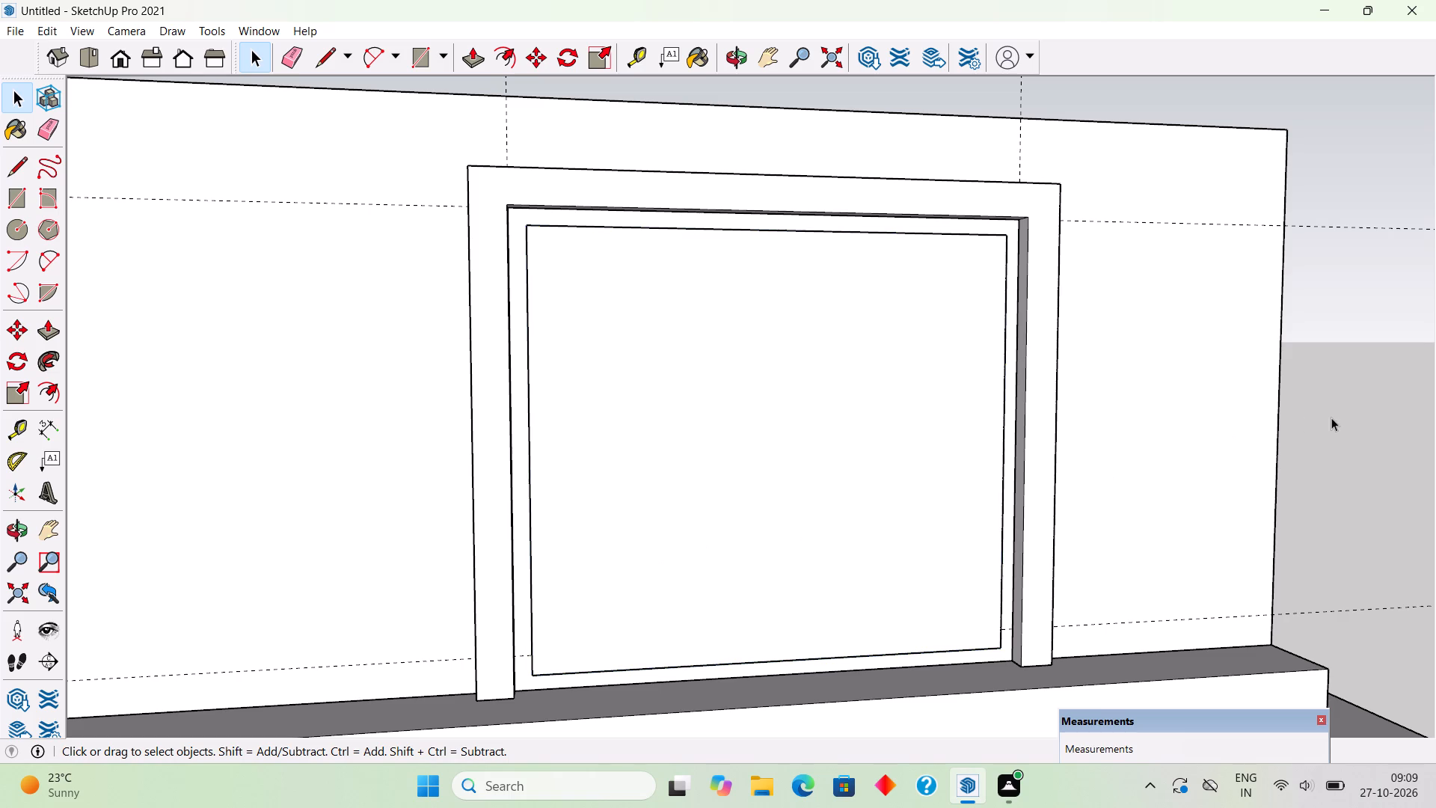
Place a vertical guide parallel to the panel's side edge, through the midpoint of the panel's width.
{"action": "key", "text": "t"}
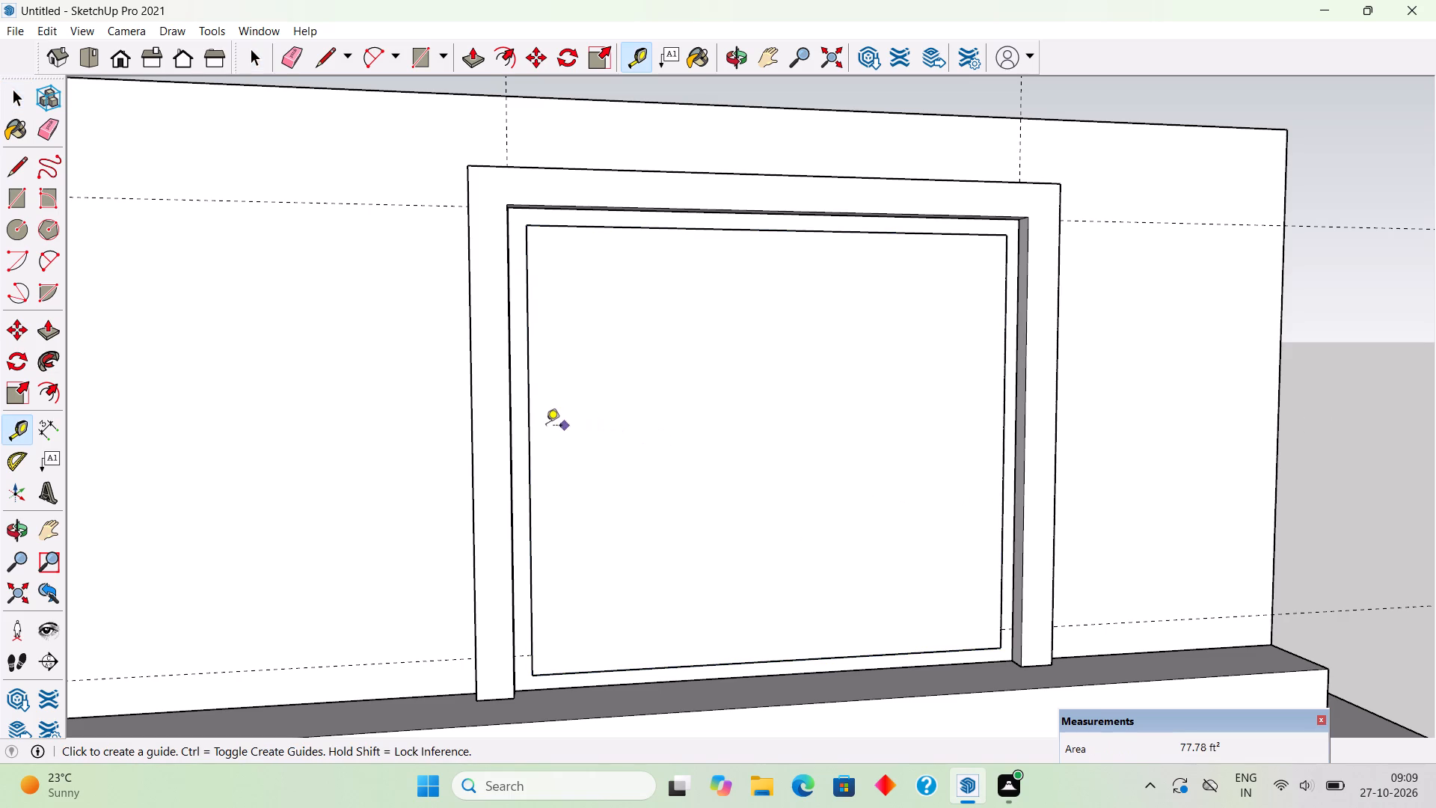
{"action": "left_click", "coordinate": [530, 459]}
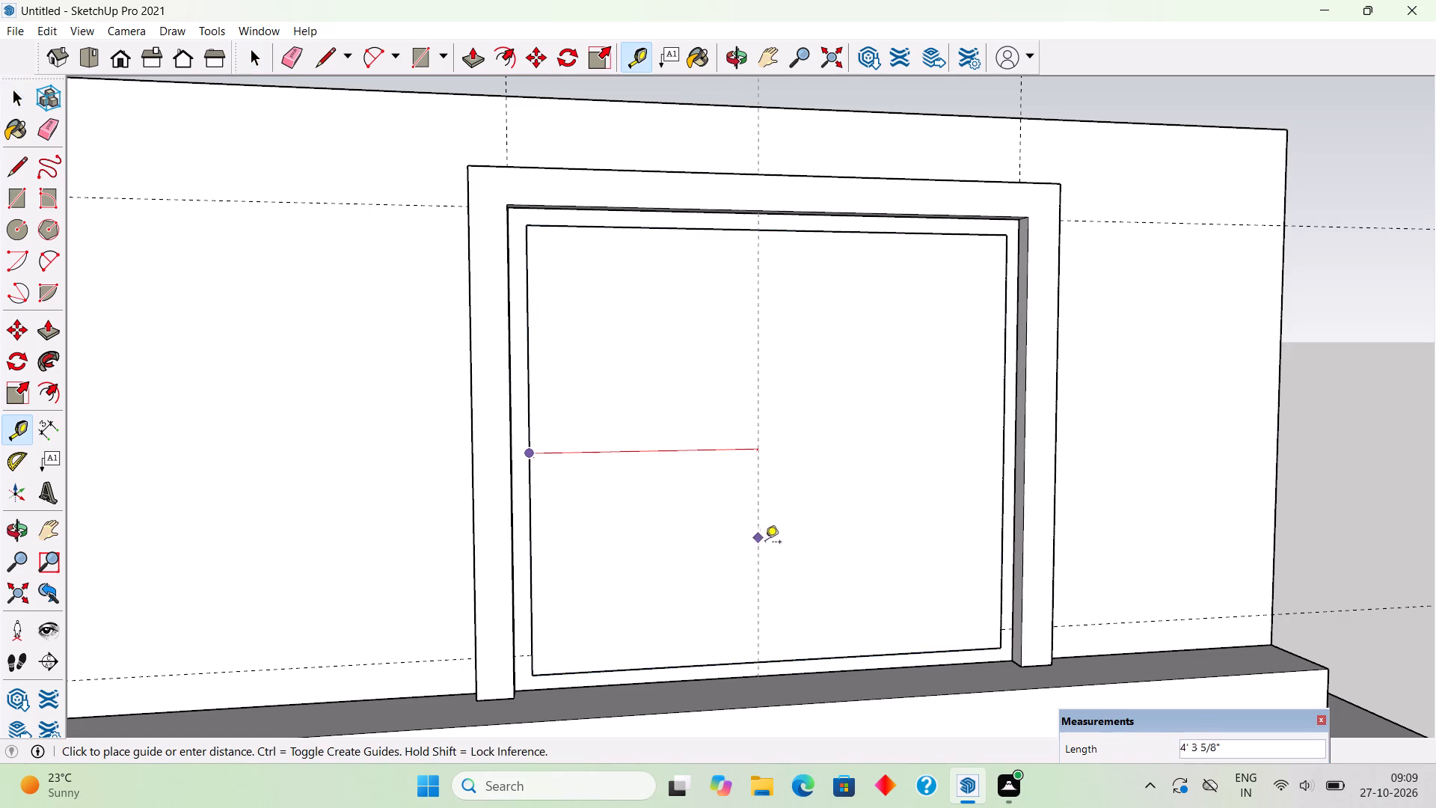
{"action": "left_click", "coordinate": [785, 664]}
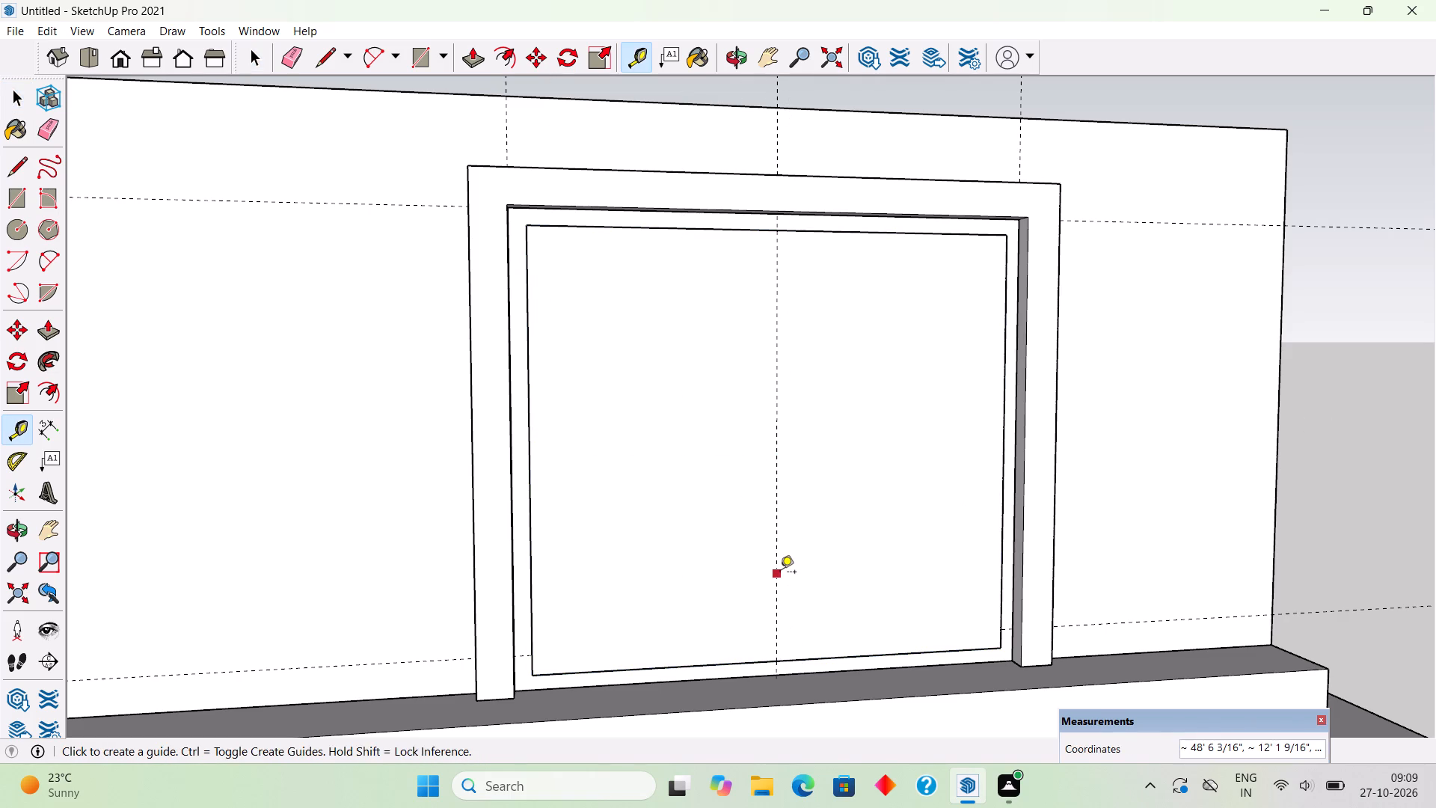
Add two vertical guides offset .15" from the panel's centre guide, one on each side.
{"action": "left_click", "coordinate": [780, 572]}
{"action": "type", "text": ".5"}
{"action": "key", "text": "BackSpace"}
{"action": "type", "text": "15\""}
{"action": "key", "text": "Return"}
{"action": "scroll", "coordinate": [764, 579], "scroll_direction": "up", "scroll_amount": 12}
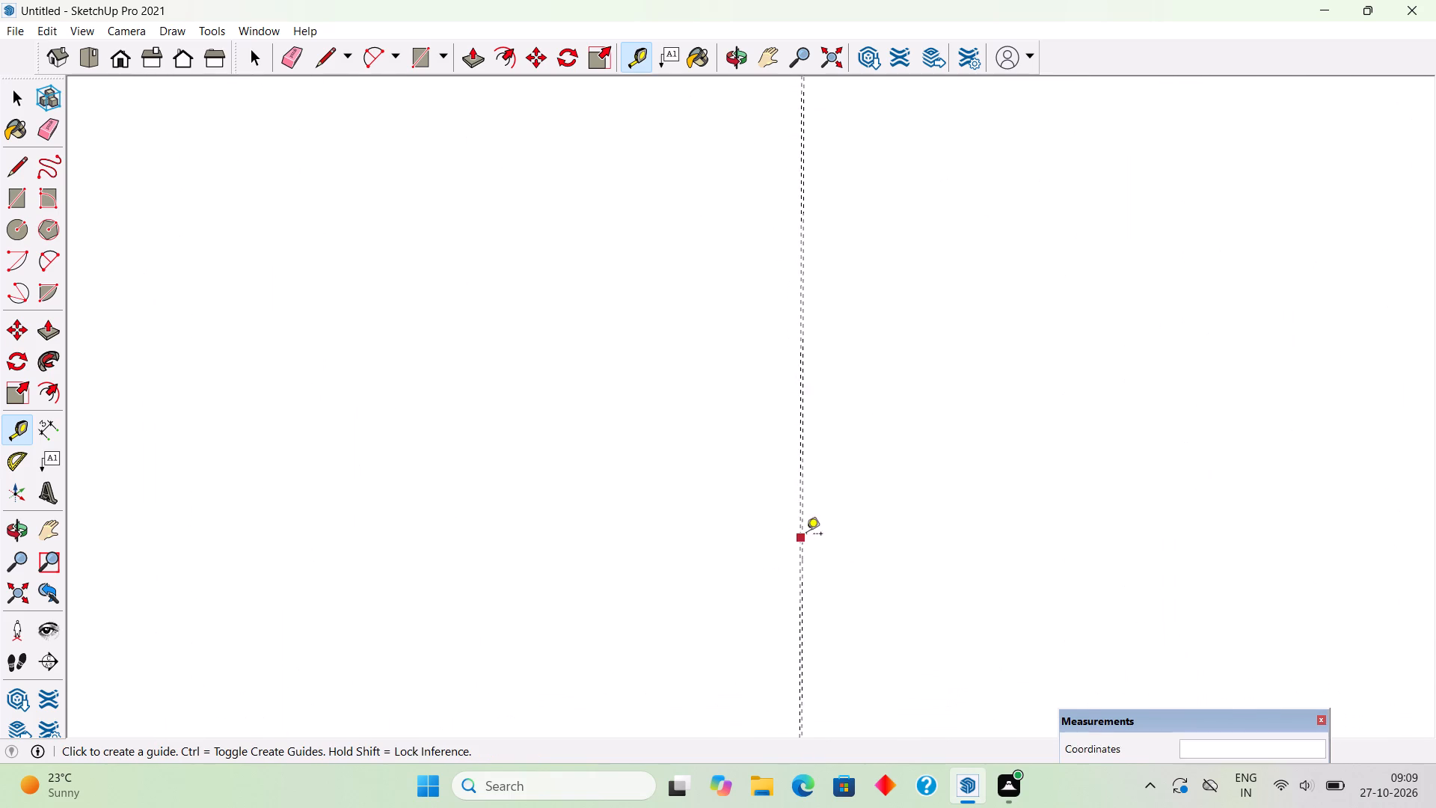
{"action": "scroll", "coordinate": [806, 535], "scroll_direction": "up", "scroll_amount": 16}
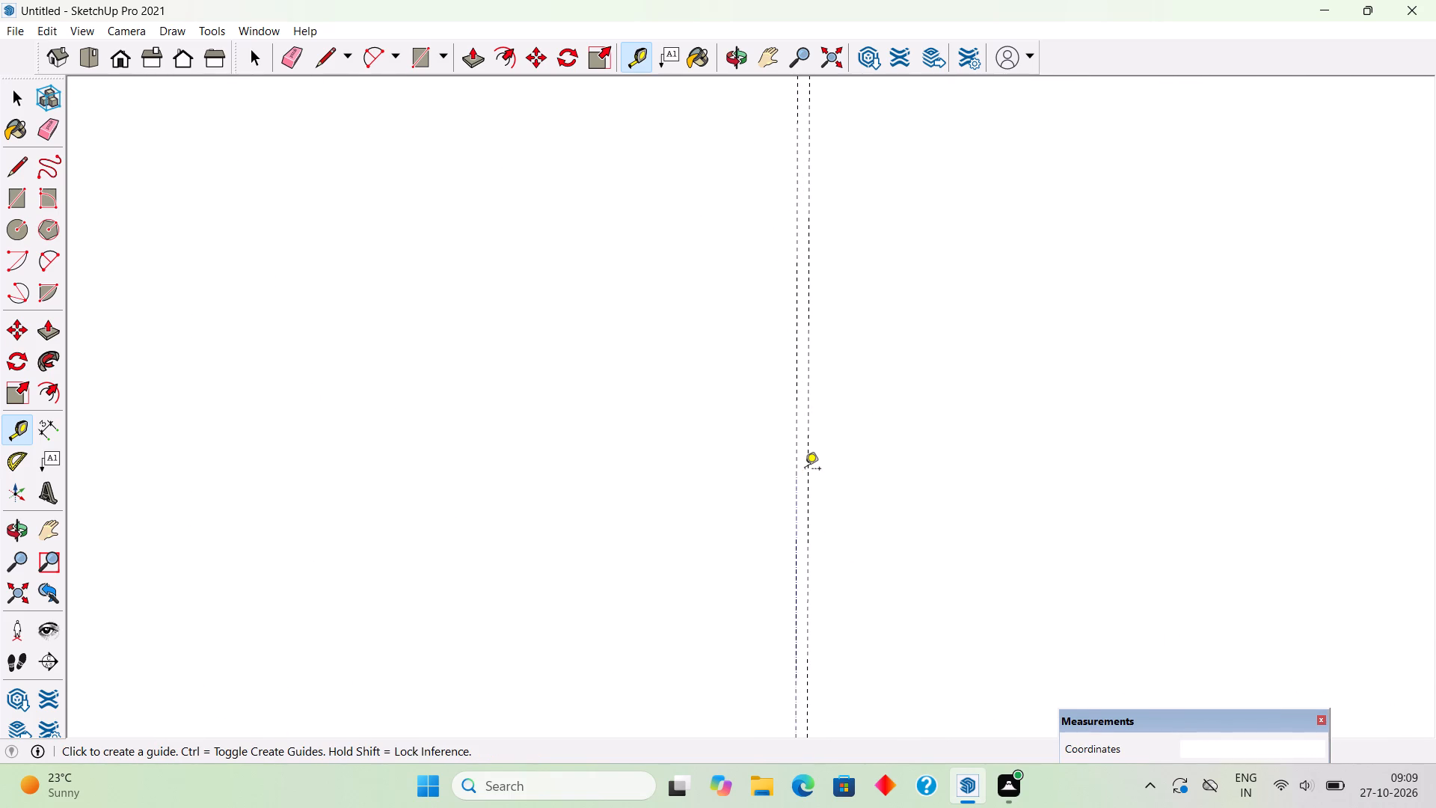
{"action": "left_click", "coordinate": [795, 476]}
{"action": "type", "text": ".15\""}
{"action": "key", "text": "Return"}
{"action": "key", "text": "space"}
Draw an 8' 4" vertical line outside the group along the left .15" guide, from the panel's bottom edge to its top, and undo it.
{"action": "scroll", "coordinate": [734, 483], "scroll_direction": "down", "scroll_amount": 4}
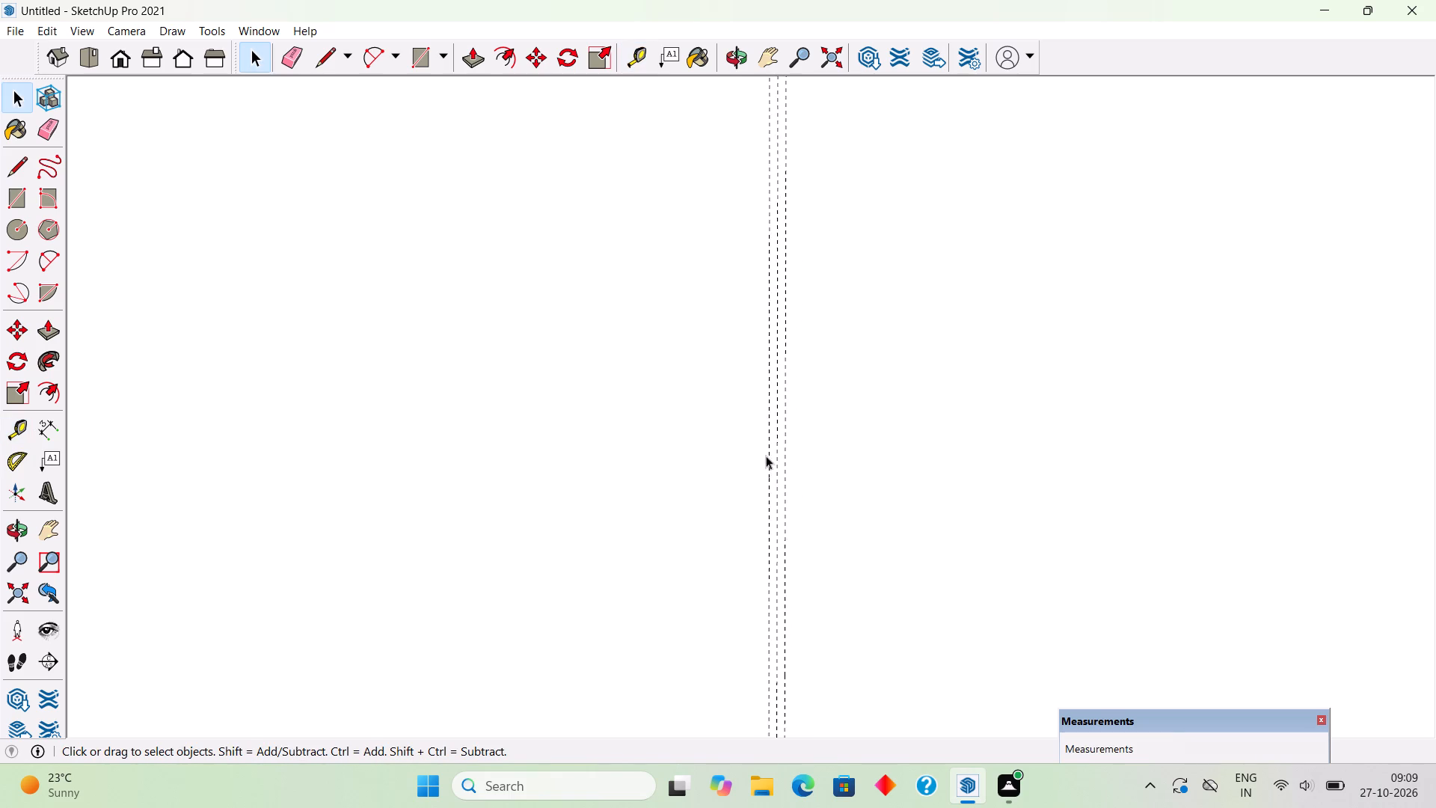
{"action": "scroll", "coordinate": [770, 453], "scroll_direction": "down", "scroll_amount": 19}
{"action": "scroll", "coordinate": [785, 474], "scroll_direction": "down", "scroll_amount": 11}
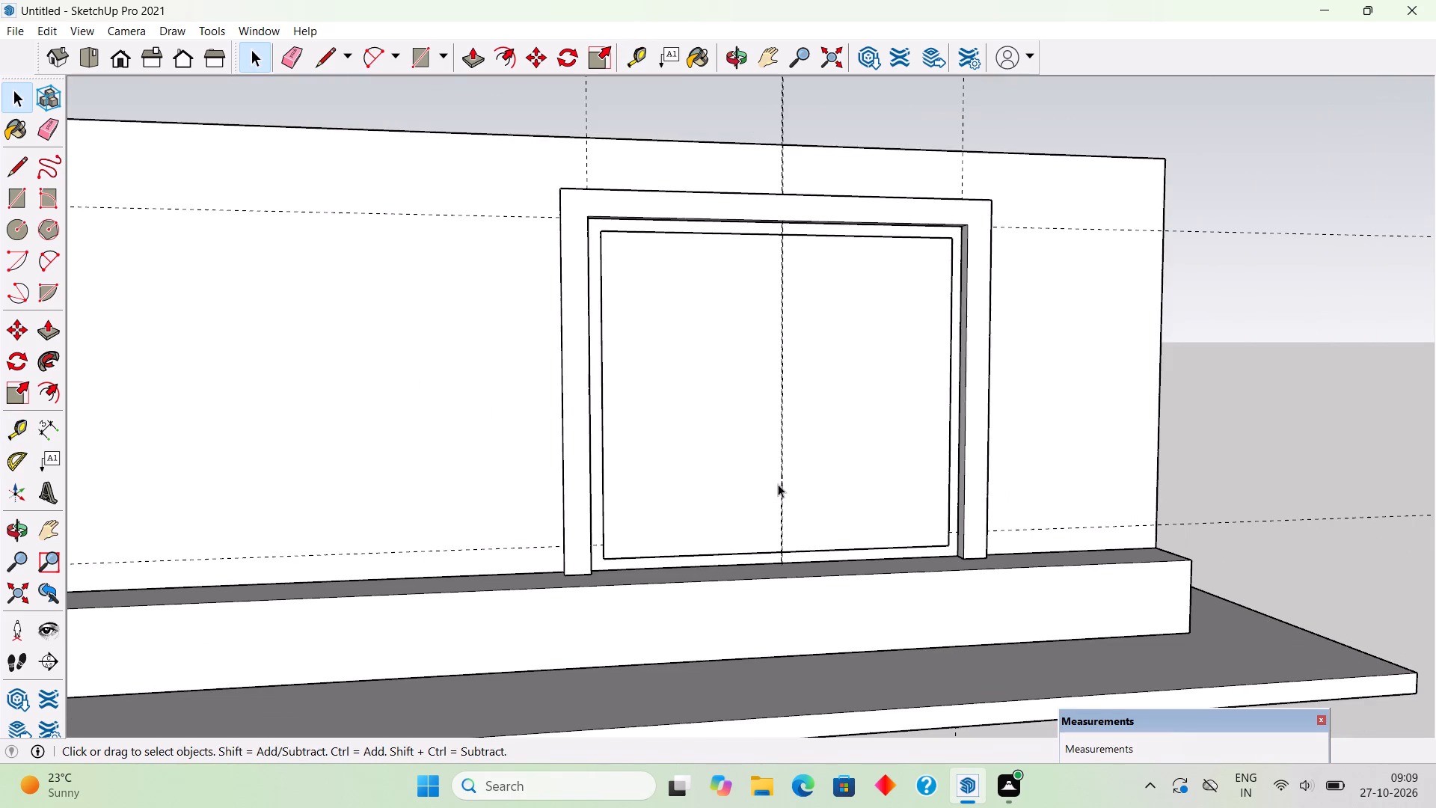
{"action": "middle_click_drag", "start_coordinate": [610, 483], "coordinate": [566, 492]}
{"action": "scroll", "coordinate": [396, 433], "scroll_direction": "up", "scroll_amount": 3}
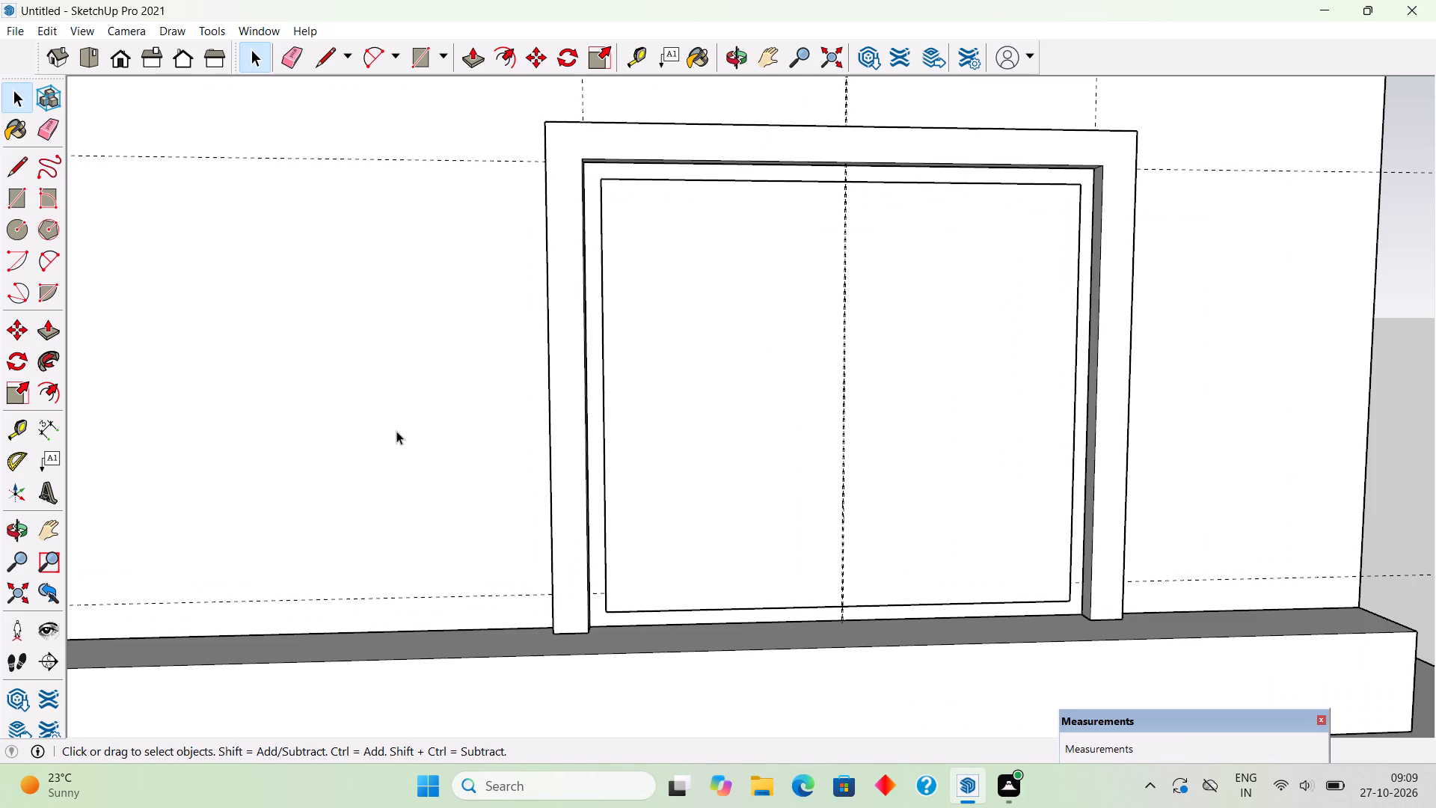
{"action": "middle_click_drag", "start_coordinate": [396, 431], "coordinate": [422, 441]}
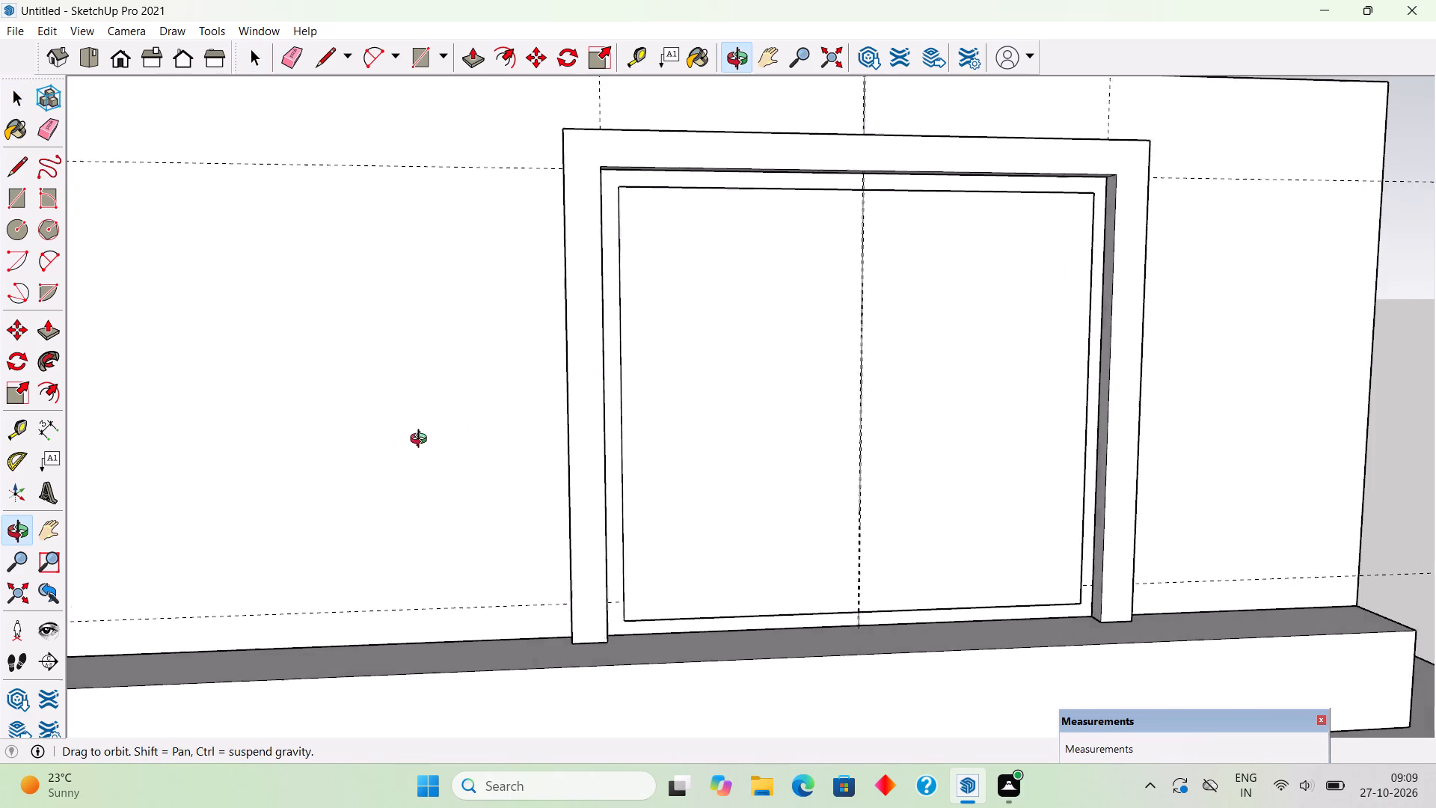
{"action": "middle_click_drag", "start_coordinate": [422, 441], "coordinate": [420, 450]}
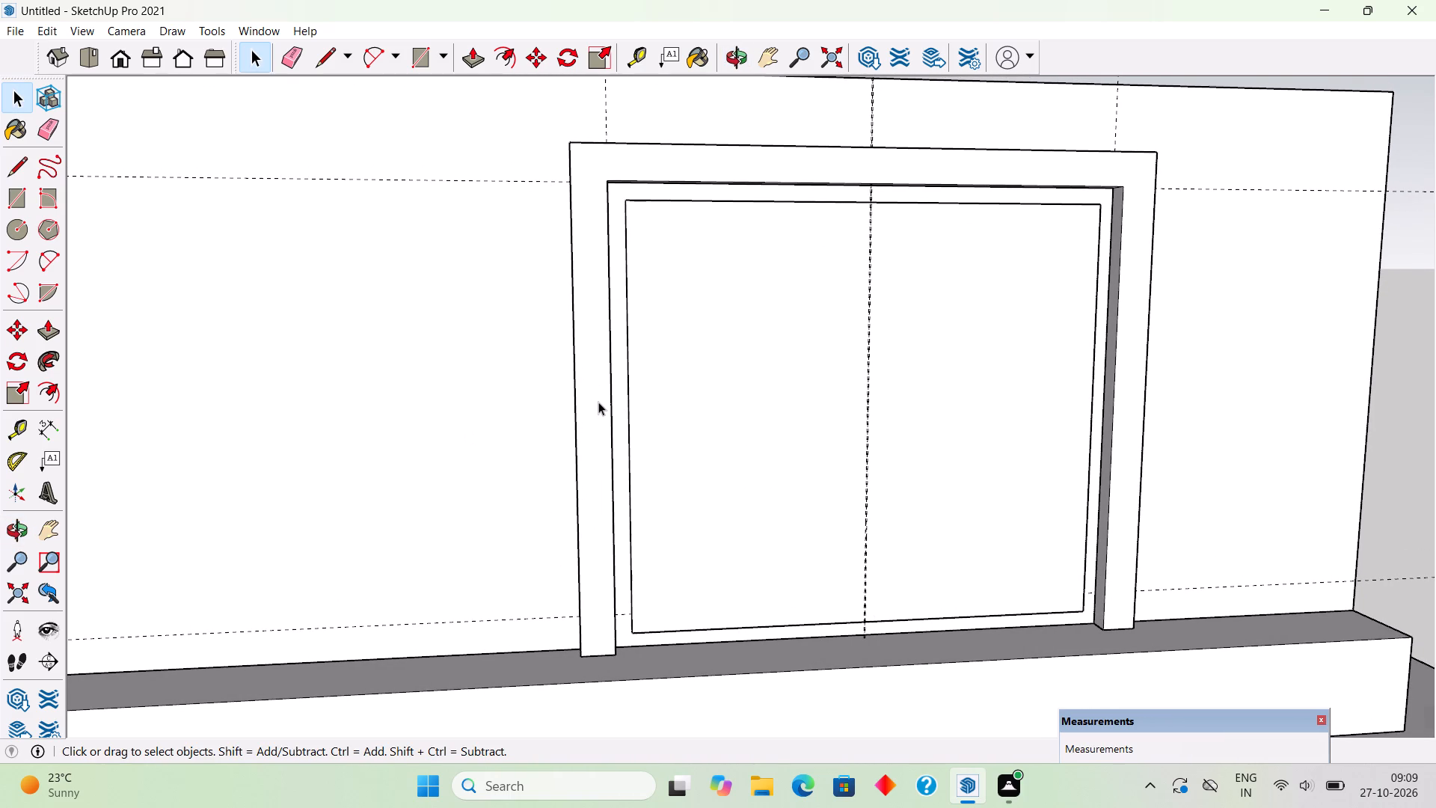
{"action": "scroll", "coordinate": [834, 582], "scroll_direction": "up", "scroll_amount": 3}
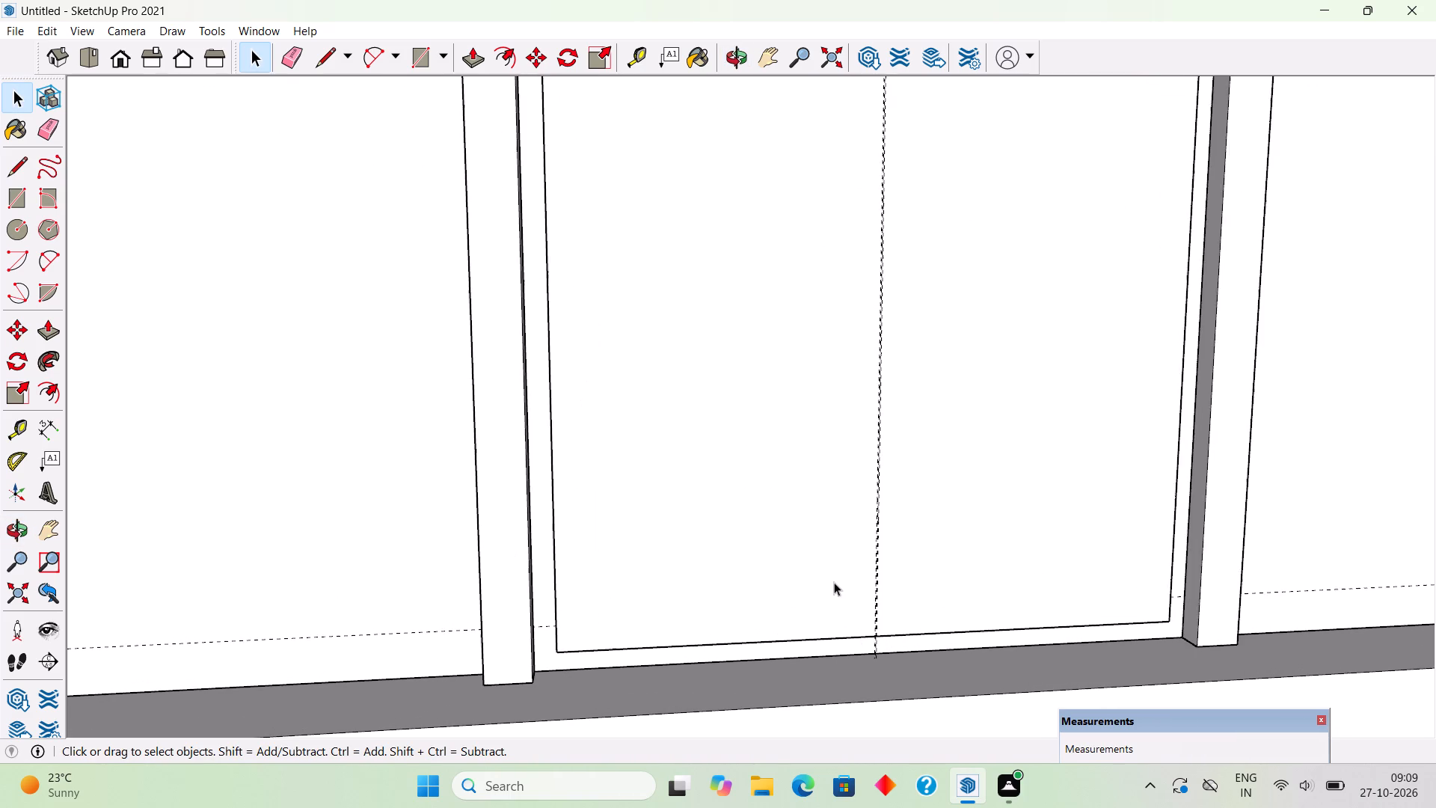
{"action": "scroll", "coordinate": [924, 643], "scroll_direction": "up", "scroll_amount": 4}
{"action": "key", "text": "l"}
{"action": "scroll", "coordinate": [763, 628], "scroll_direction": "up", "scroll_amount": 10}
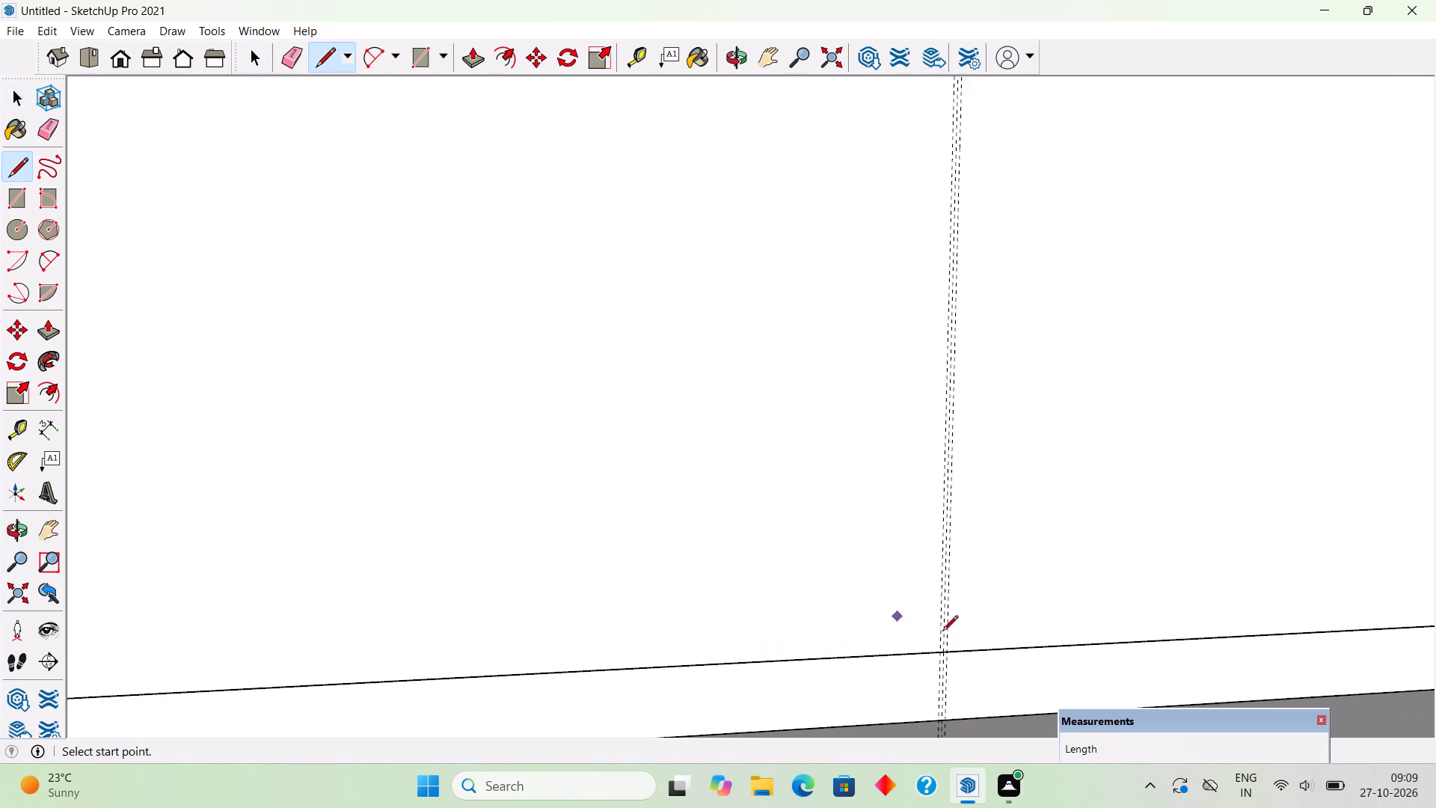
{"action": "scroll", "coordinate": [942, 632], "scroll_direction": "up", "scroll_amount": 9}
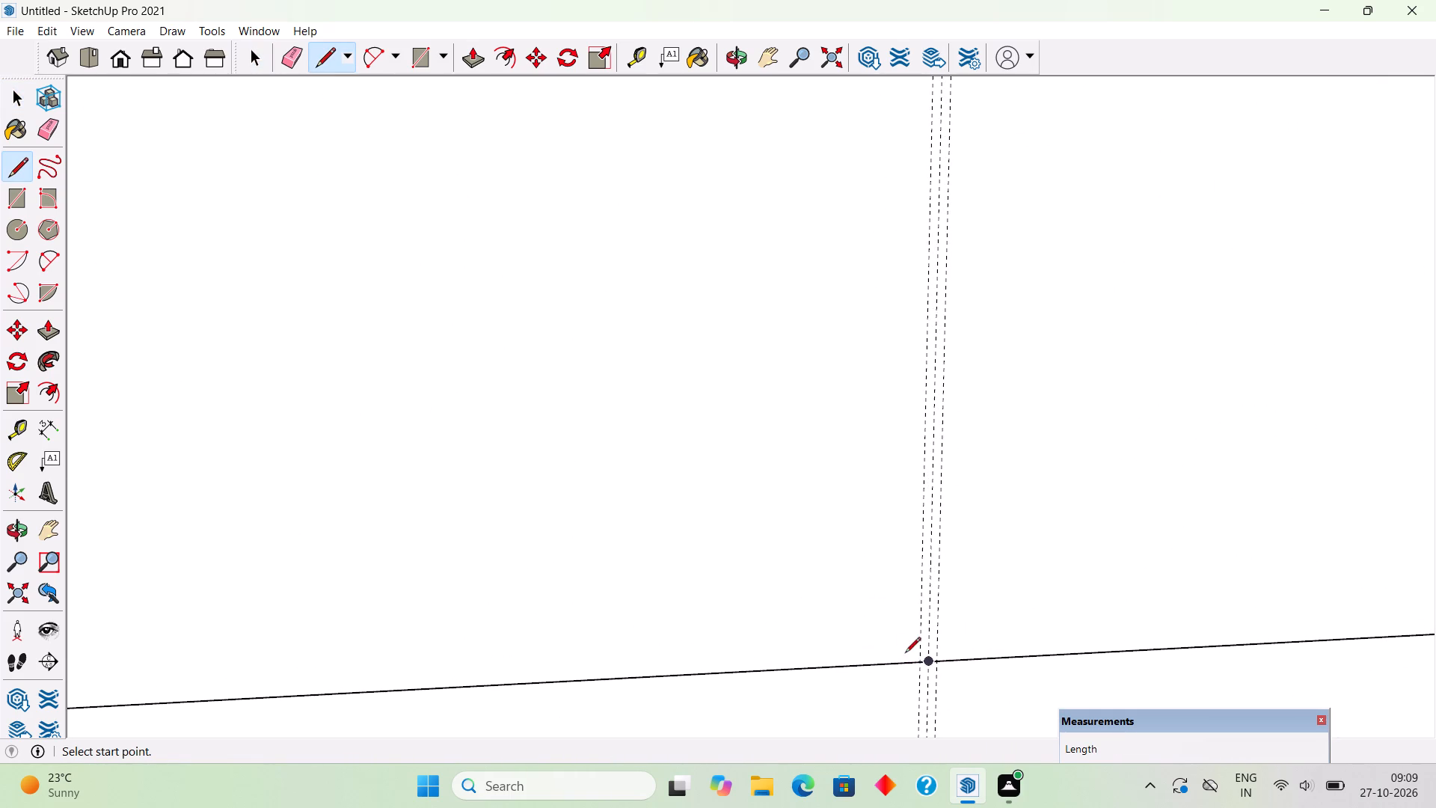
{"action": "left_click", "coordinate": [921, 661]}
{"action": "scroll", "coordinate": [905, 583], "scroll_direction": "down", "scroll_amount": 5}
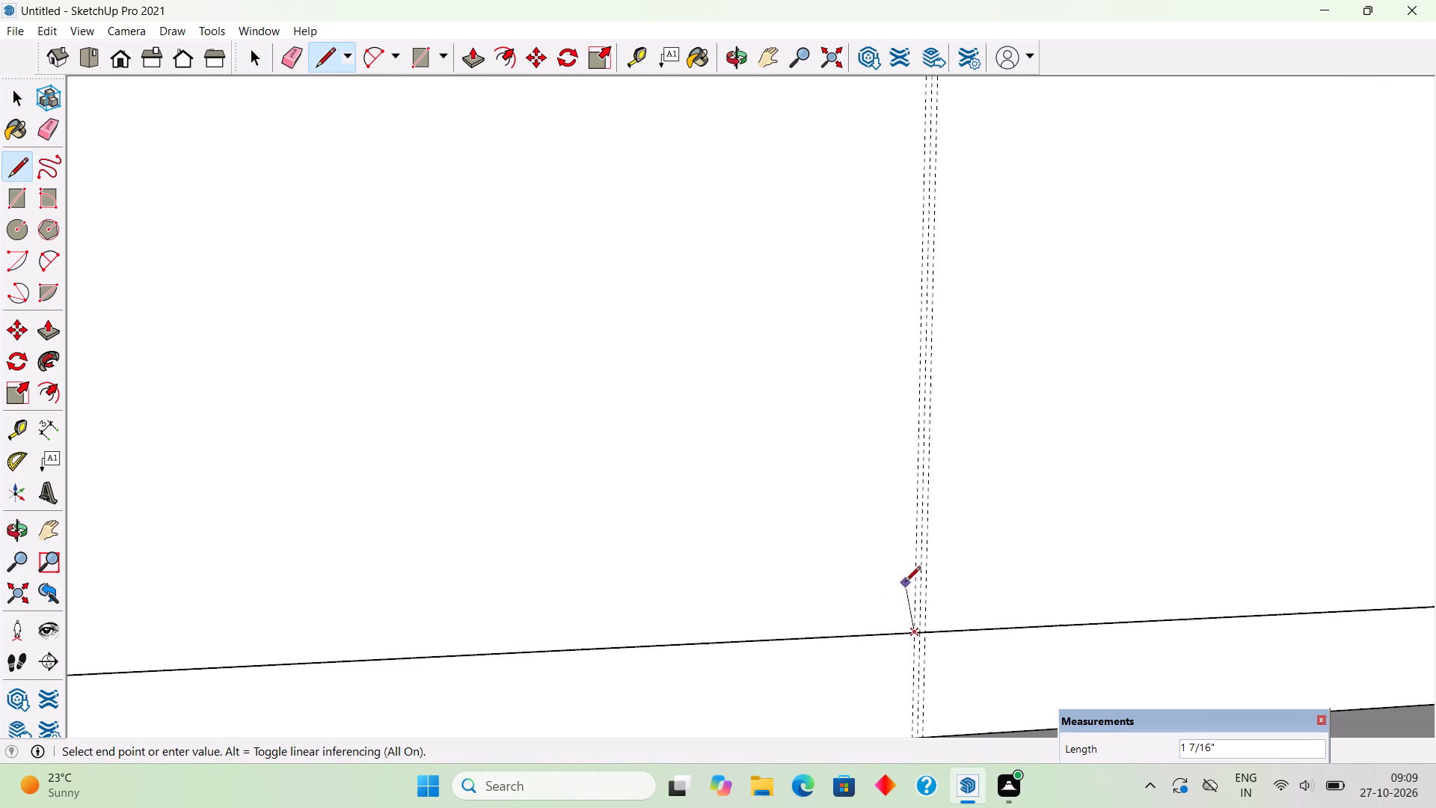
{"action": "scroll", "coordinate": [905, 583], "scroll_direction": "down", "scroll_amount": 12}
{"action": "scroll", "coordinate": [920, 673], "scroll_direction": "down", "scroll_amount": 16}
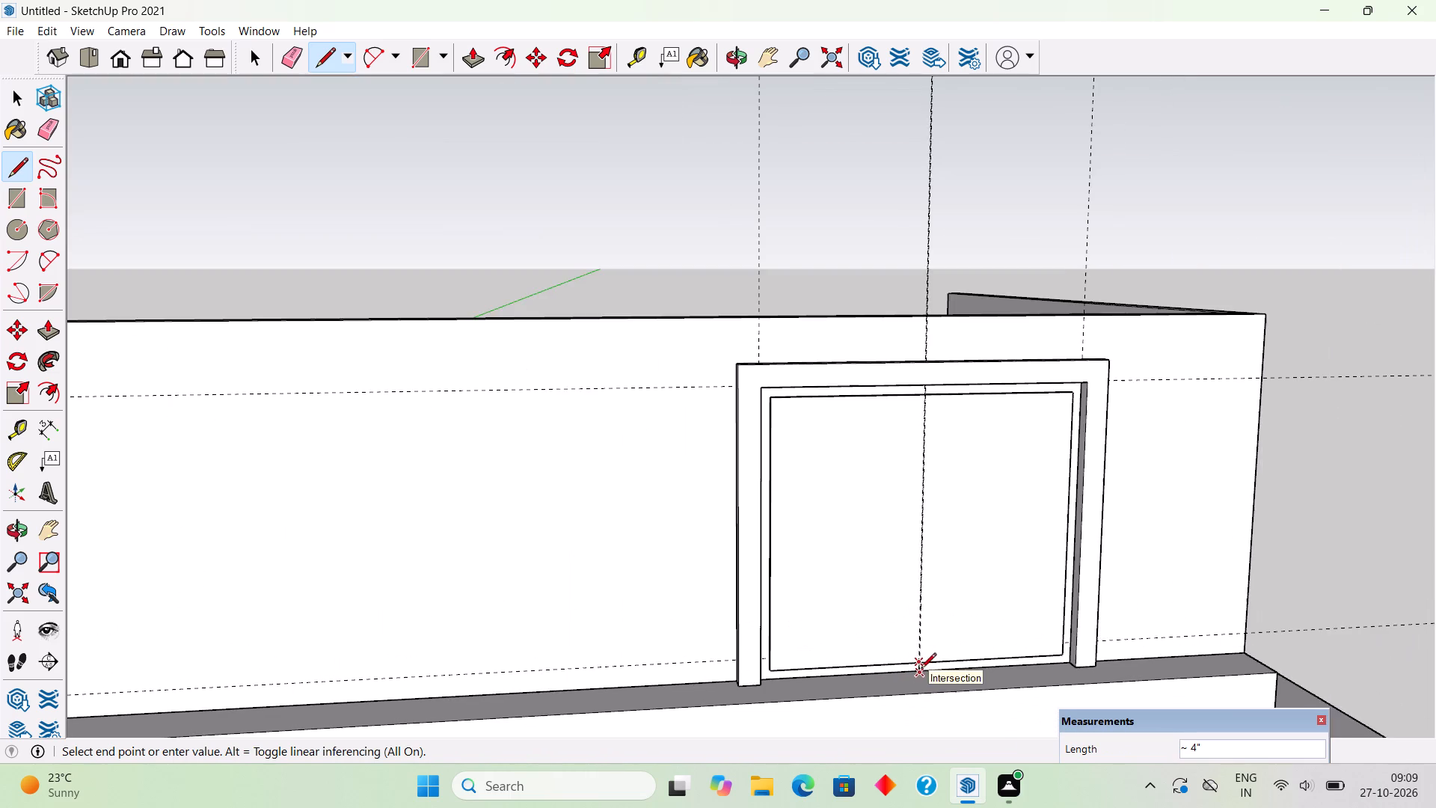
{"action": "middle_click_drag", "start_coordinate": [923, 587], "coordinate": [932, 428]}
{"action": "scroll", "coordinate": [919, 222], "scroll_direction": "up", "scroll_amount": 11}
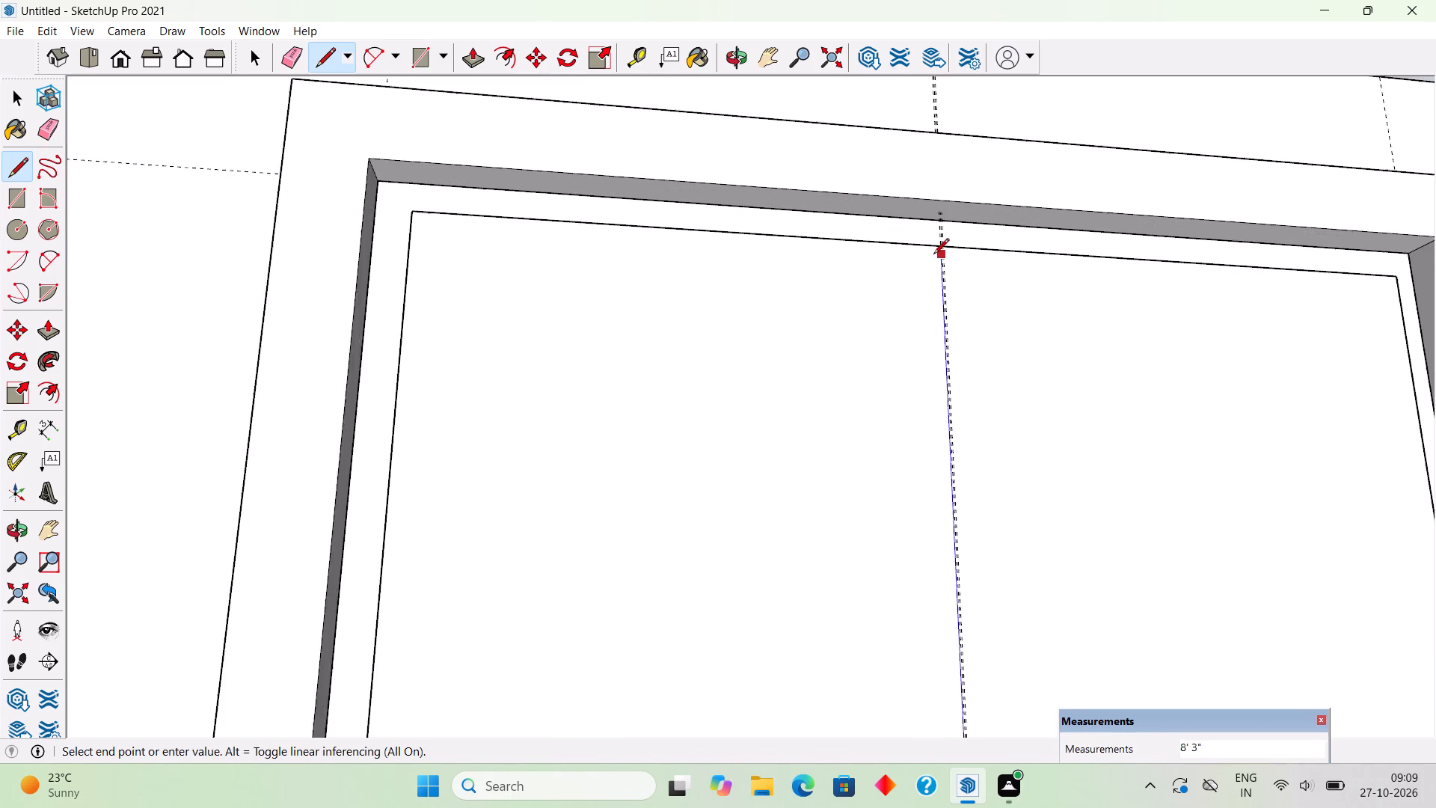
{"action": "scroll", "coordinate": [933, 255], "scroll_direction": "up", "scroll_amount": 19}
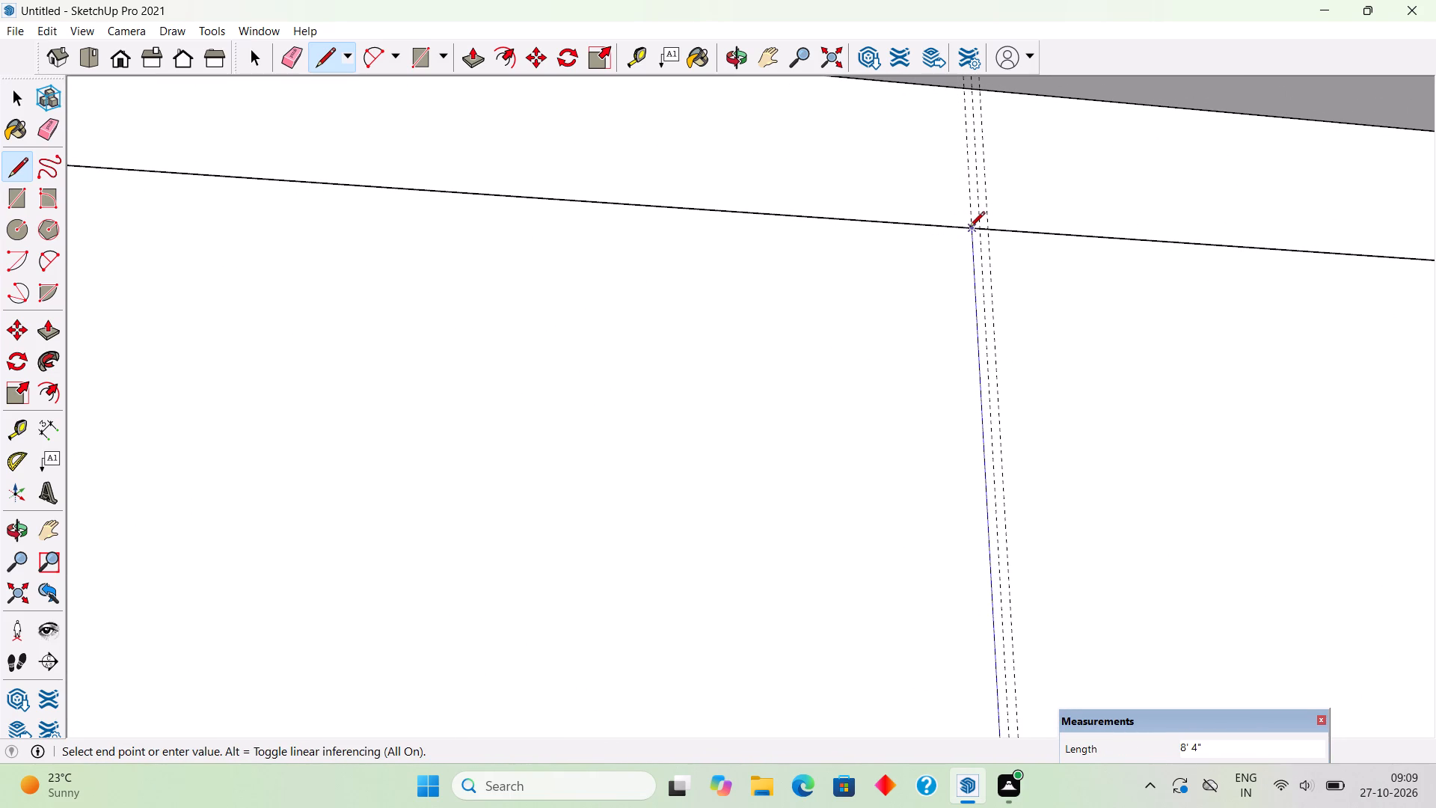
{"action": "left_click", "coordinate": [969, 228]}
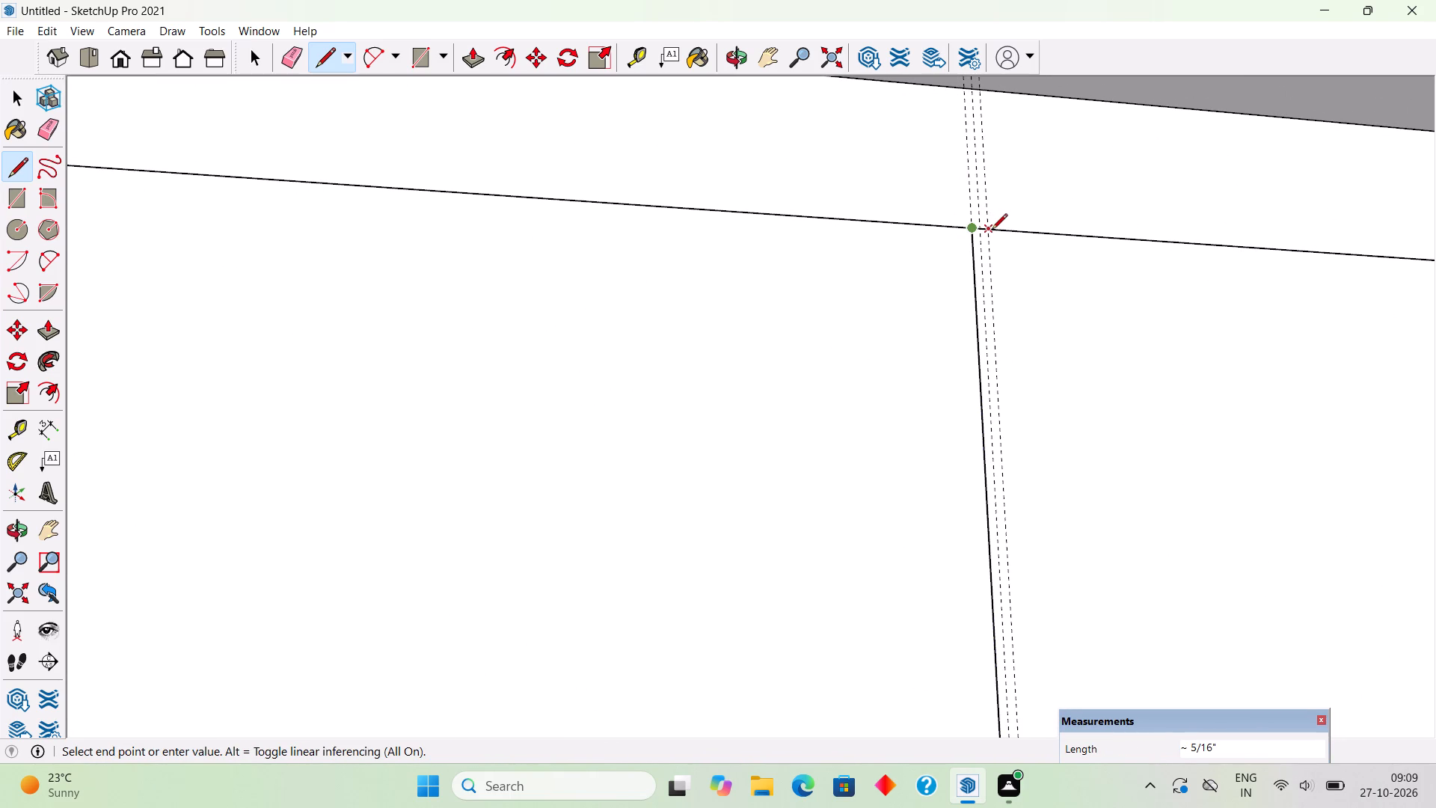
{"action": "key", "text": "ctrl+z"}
Inside the panel group, draw an 8' 4" vertical line along the left .15" guide, from the panel's top edge to its bottom edge.
{"action": "key", "text": "space"}
{"action": "double_click", "coordinate": [958, 284]}
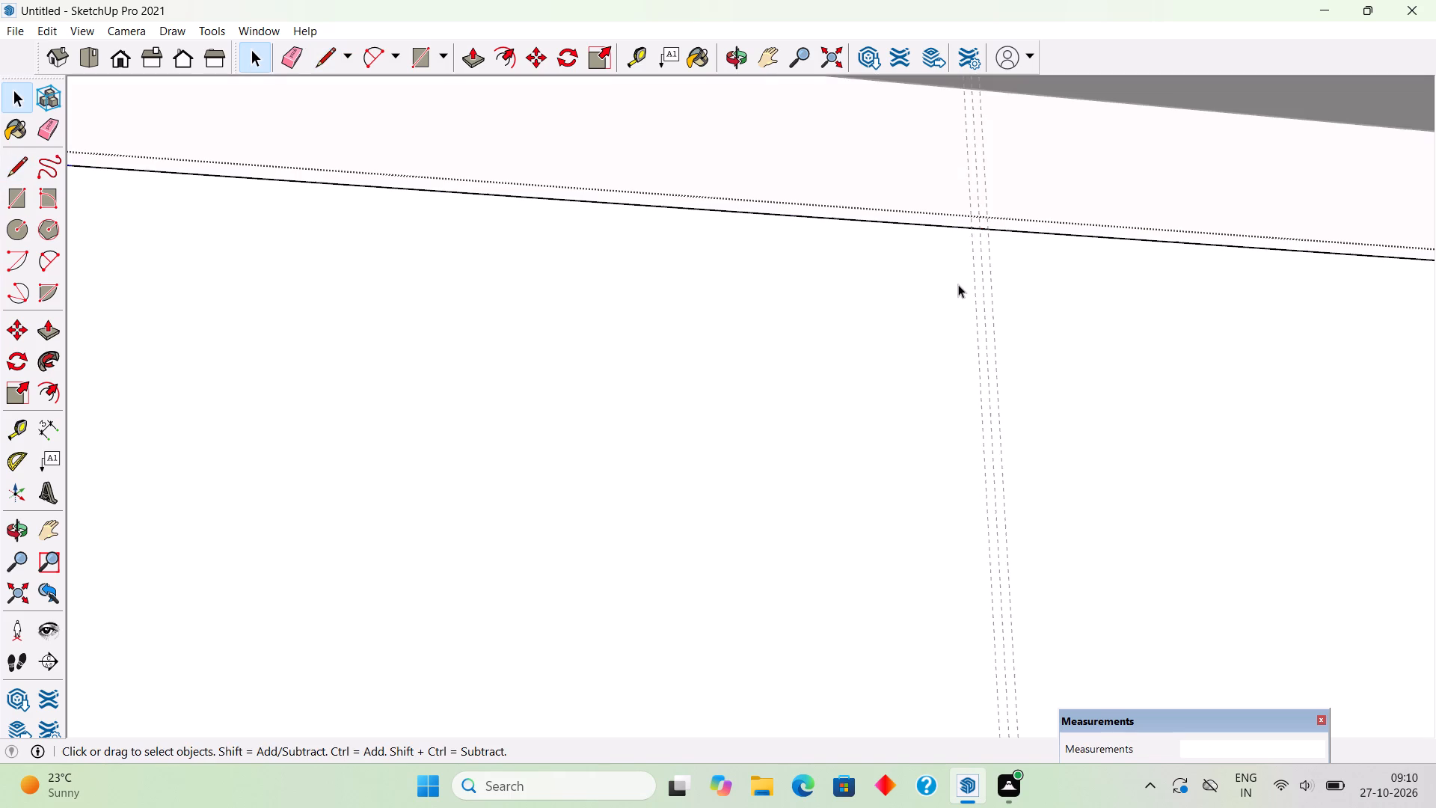
{"action": "left_click", "coordinate": [958, 284]}
{"action": "key", "text": "l"}
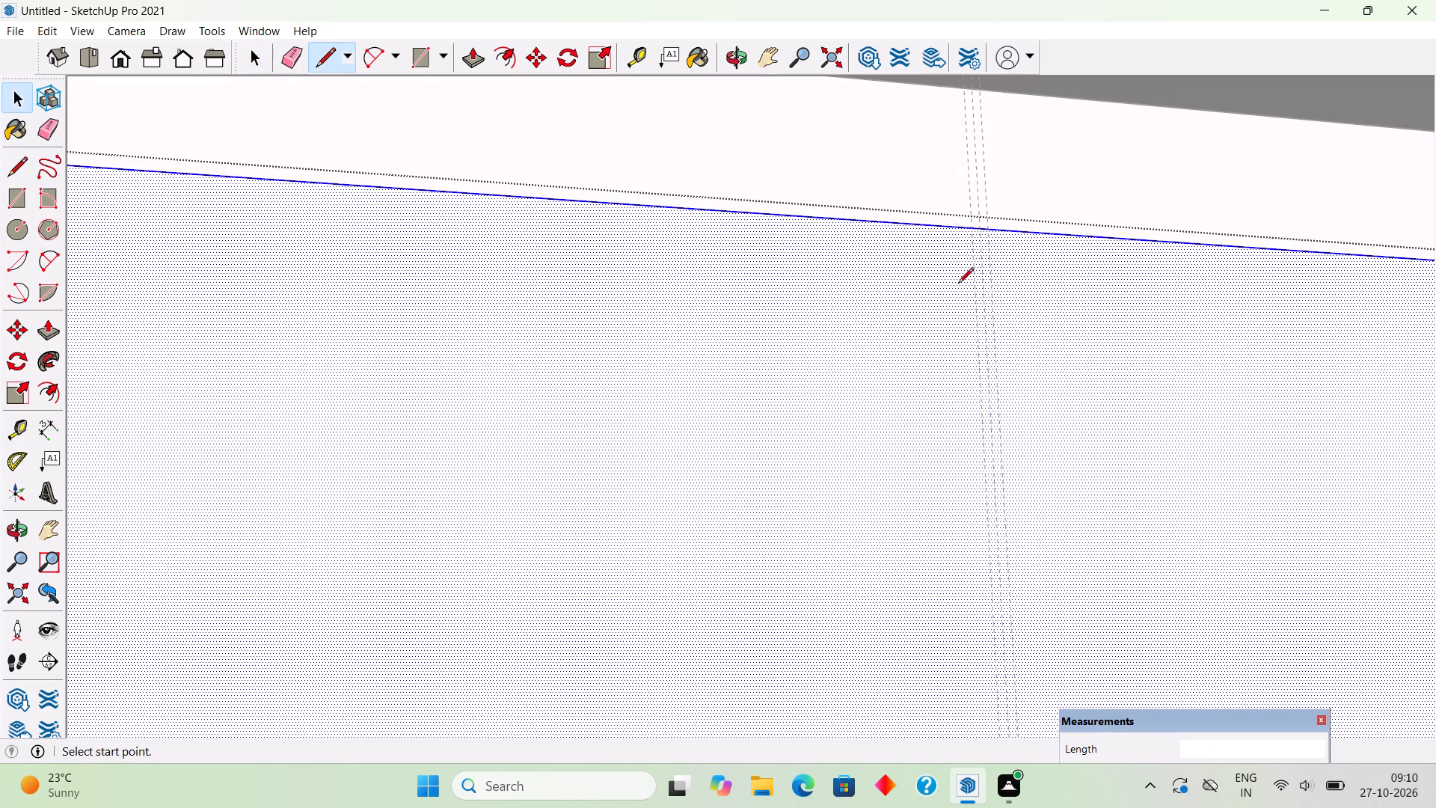
{"action": "left_click", "coordinate": [971, 228]}
{"action": "scroll", "coordinate": [946, 174], "scroll_direction": "down", "scroll_amount": 19}
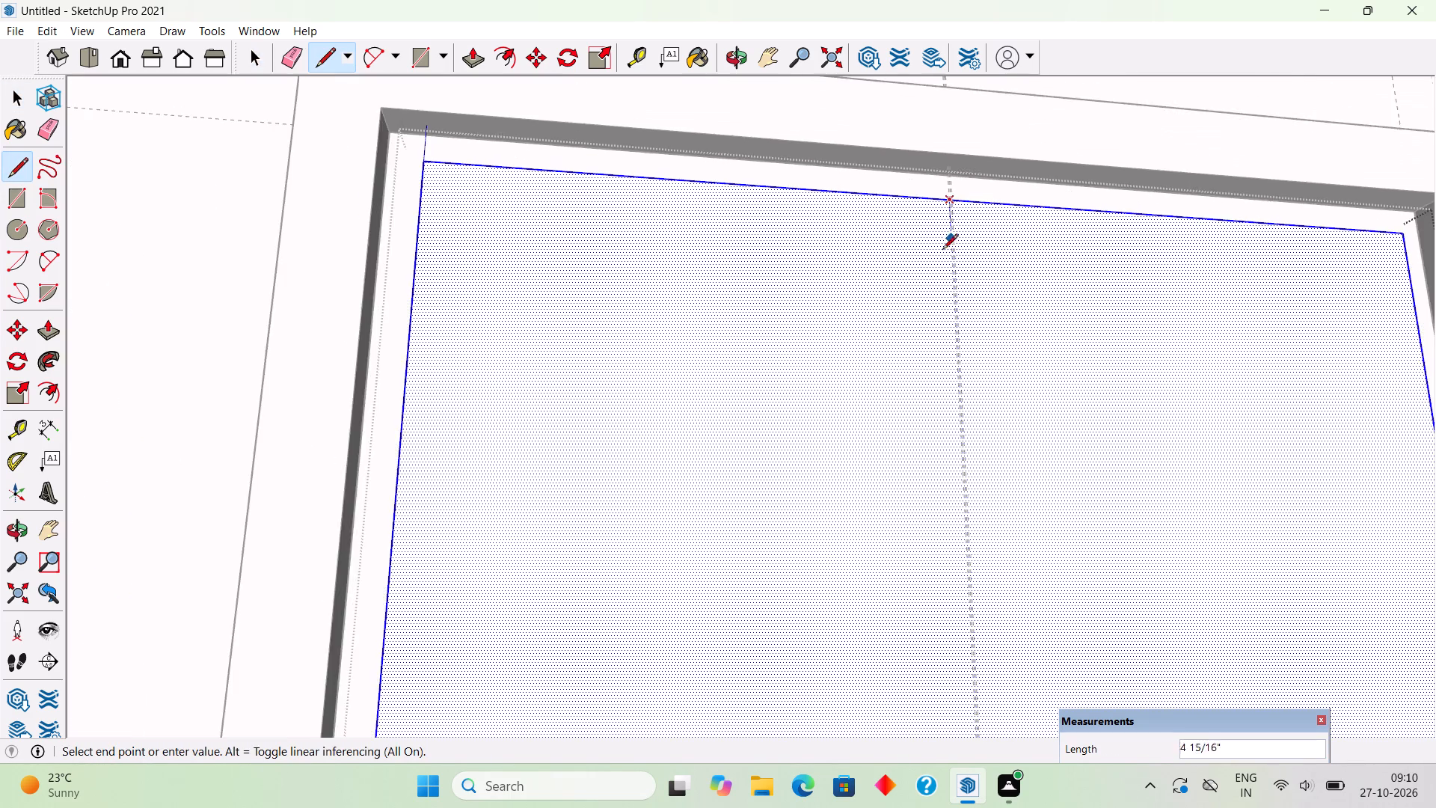
{"action": "scroll", "coordinate": [943, 254], "scroll_direction": "down", "scroll_amount": 11}
{"action": "middle_click_drag", "start_coordinate": [907, 584], "coordinate": [960, 768]}
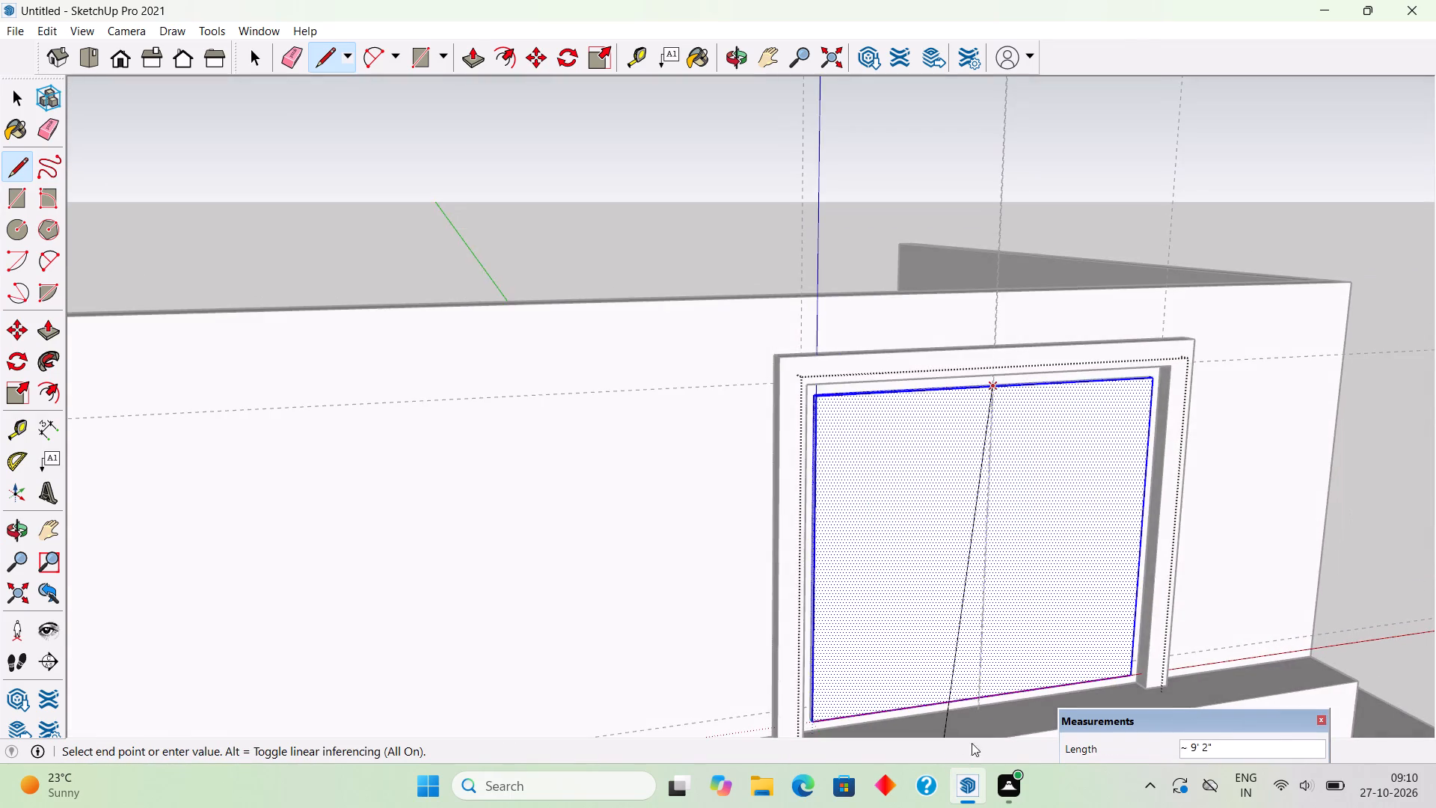
{"action": "scroll", "coordinate": [975, 708], "scroll_direction": "up", "scroll_amount": 20}
{"action": "scroll", "coordinate": [975, 708], "scroll_direction": "up", "scroll_amount": 4}
{"action": "scroll", "coordinate": [973, 641], "scroll_direction": "up", "scroll_amount": 5}
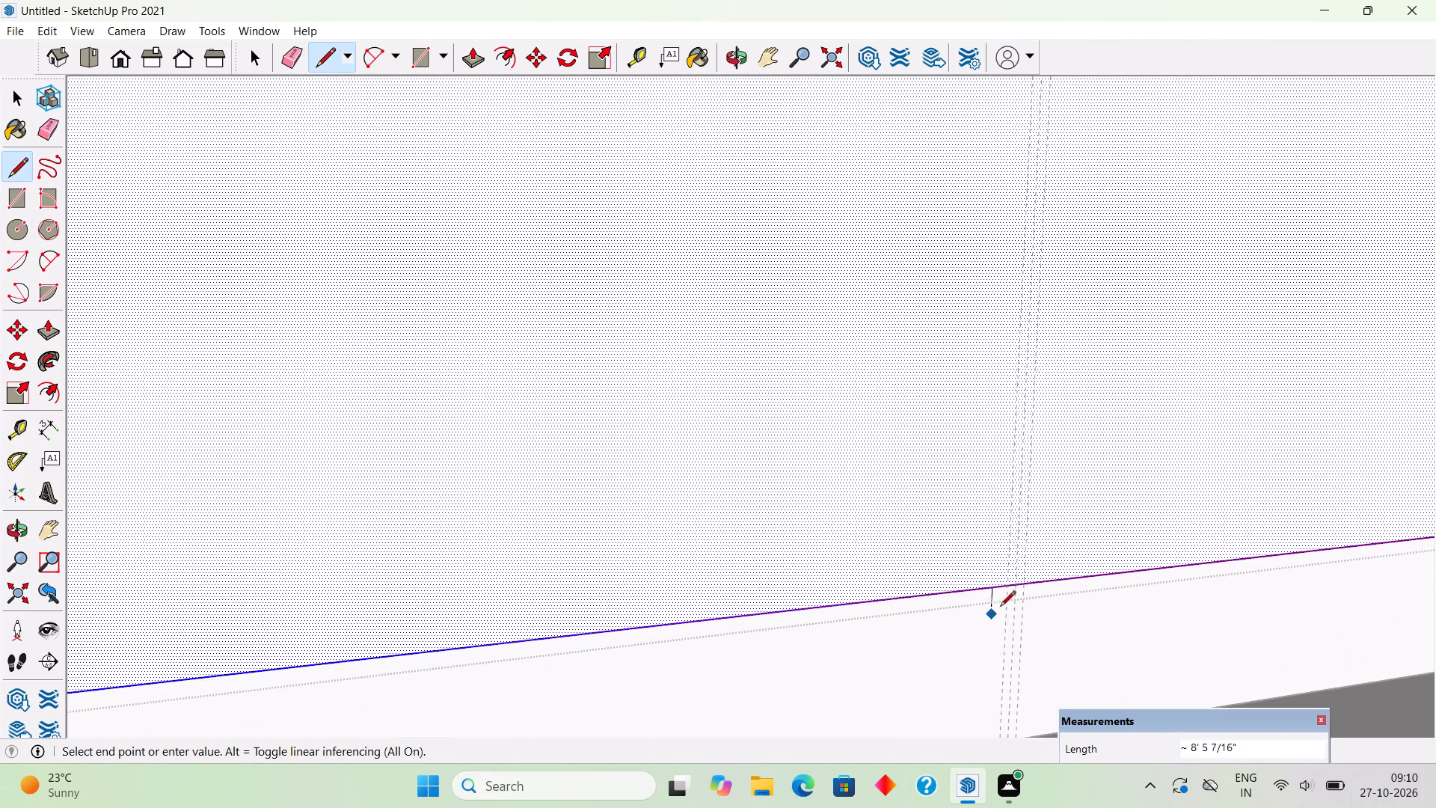
{"action": "scroll", "coordinate": [1004, 595], "scroll_direction": "up", "scroll_amount": 4}
{"action": "left_click", "coordinate": [1011, 584]}
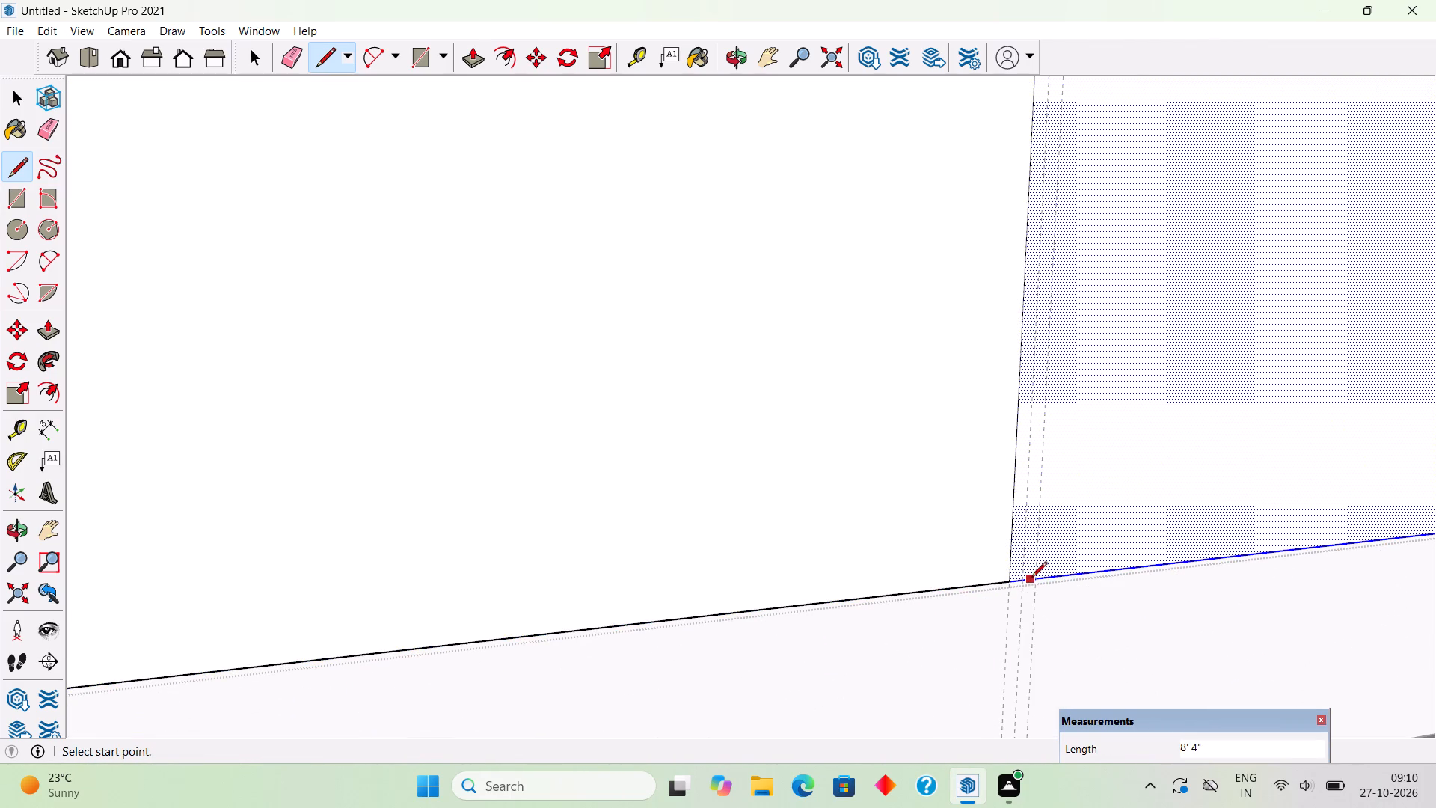
Draw an 8' 4" vertical line along the right .15" guide, from the panel's bottom edge to its top edge.
{"action": "left_click", "coordinate": [1037, 578]}
{"action": "scroll", "coordinate": [1023, 575], "scroll_direction": "down", "scroll_amount": 6}
{"action": "scroll", "coordinate": [501, 535], "scroll_direction": "down", "scroll_amount": 6}
{"action": "scroll", "coordinate": [415, 555], "scroll_direction": "down", "scroll_amount": 6}
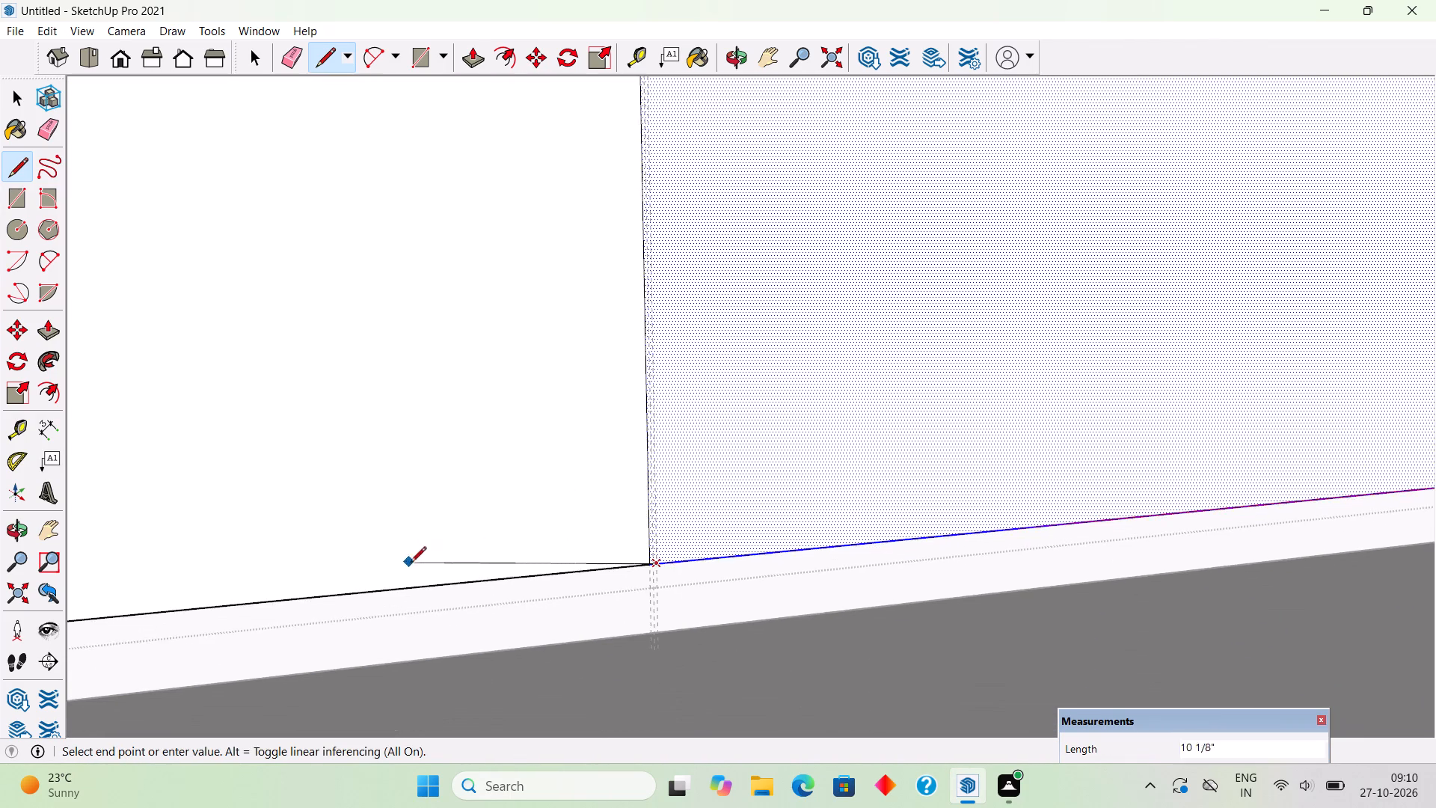
{"action": "scroll", "coordinate": [423, 564], "scroll_direction": "down", "scroll_amount": 7}
{"action": "scroll", "coordinate": [651, 646], "scroll_direction": "down", "scroll_amount": 14}
{"action": "scroll", "coordinate": [641, 261], "scroll_direction": "up", "scroll_amount": 3}
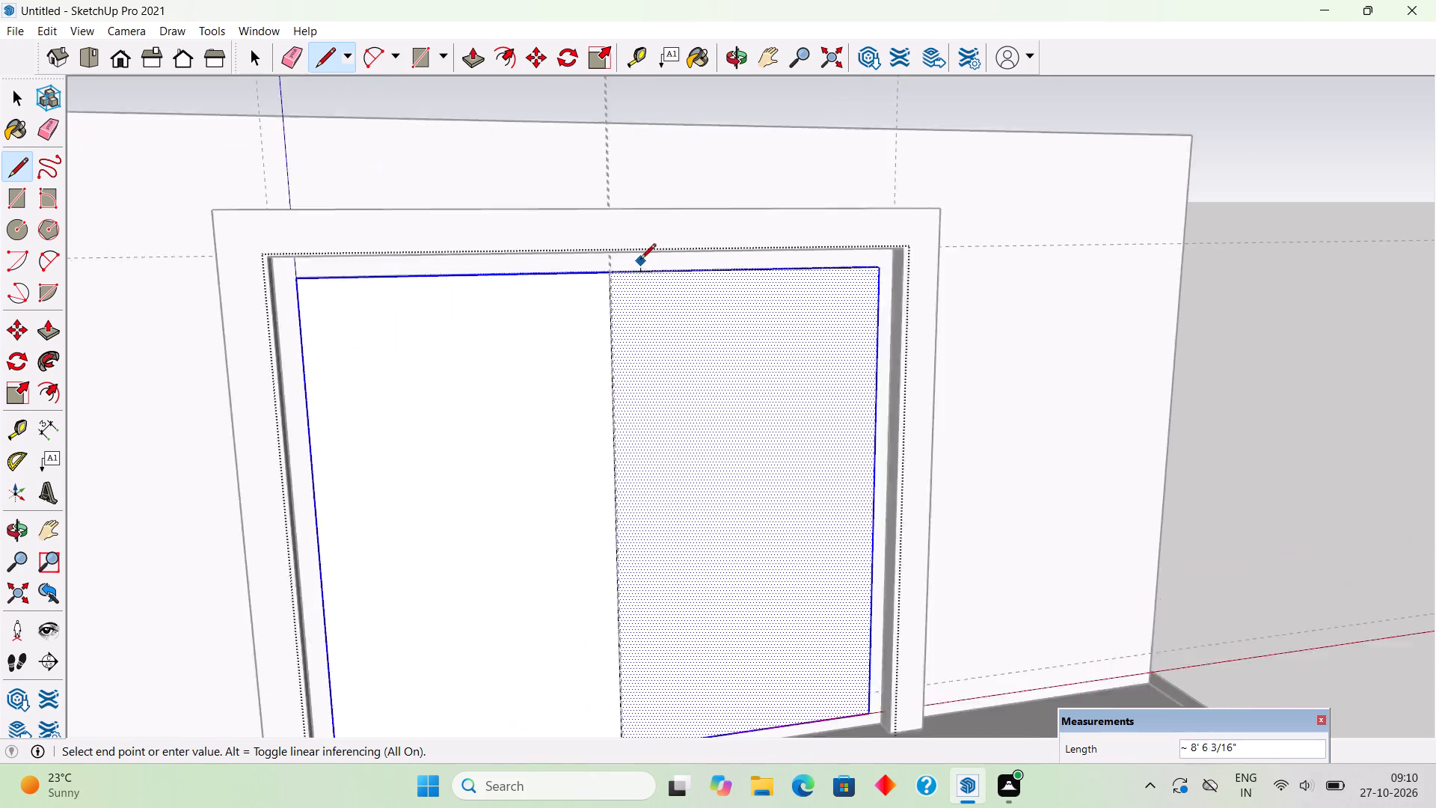
{"action": "scroll", "coordinate": [640, 260], "scroll_direction": "up", "scroll_amount": 2}
{"action": "scroll", "coordinate": [613, 275], "scroll_direction": "up", "scroll_amount": 20}
{"action": "scroll", "coordinate": [613, 275], "scroll_direction": "up", "scroll_amount": 4}
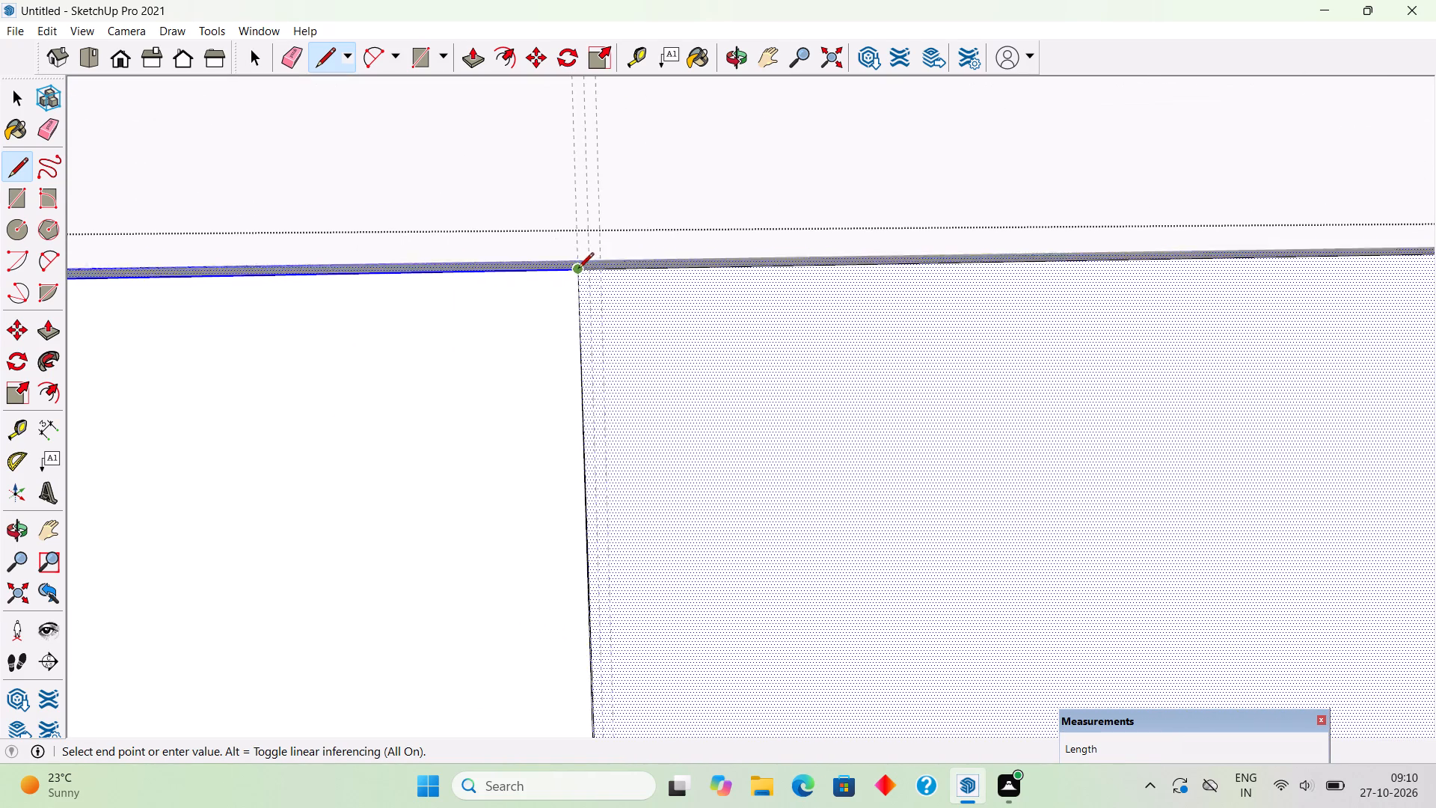
{"action": "scroll", "coordinate": [578, 269], "scroll_direction": "up", "scroll_amount": 3}
{"action": "left_click", "coordinate": [613, 272]}
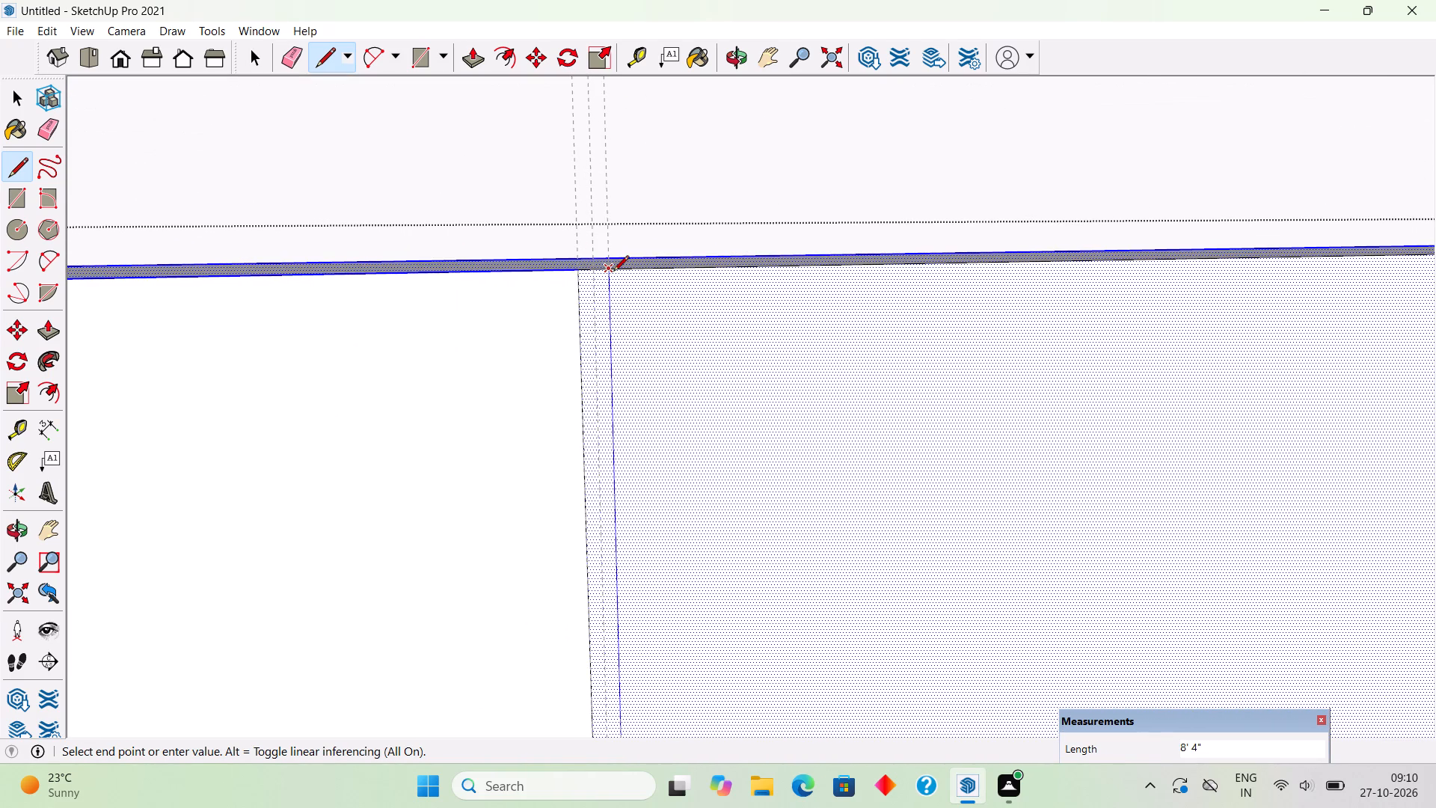
Push the narrow centre strip between the two vertical lines .5" into the panel.
{"action": "key", "text": "space"}
{"action": "key", "text": "p"}
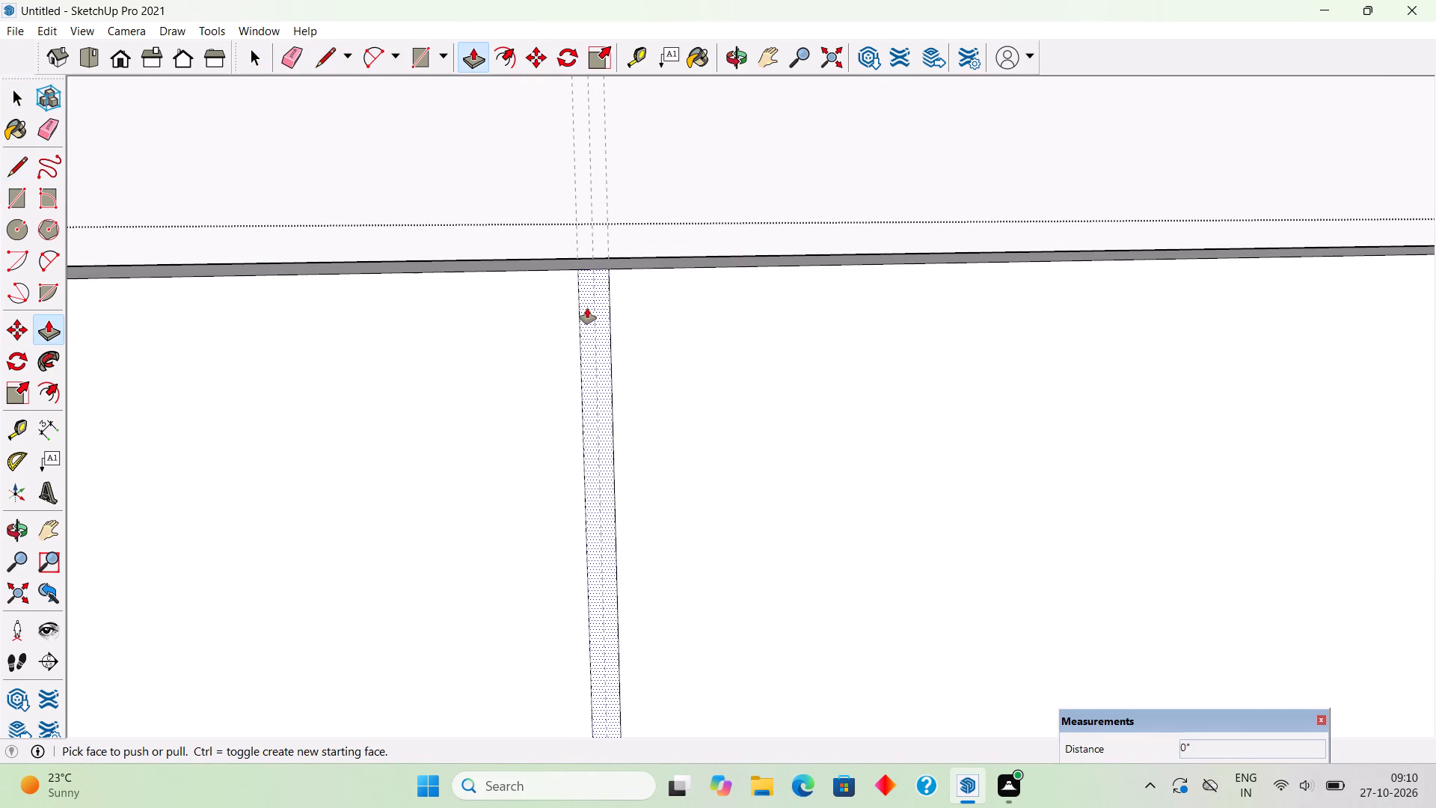
{"action": "left_click", "coordinate": [592, 322]}
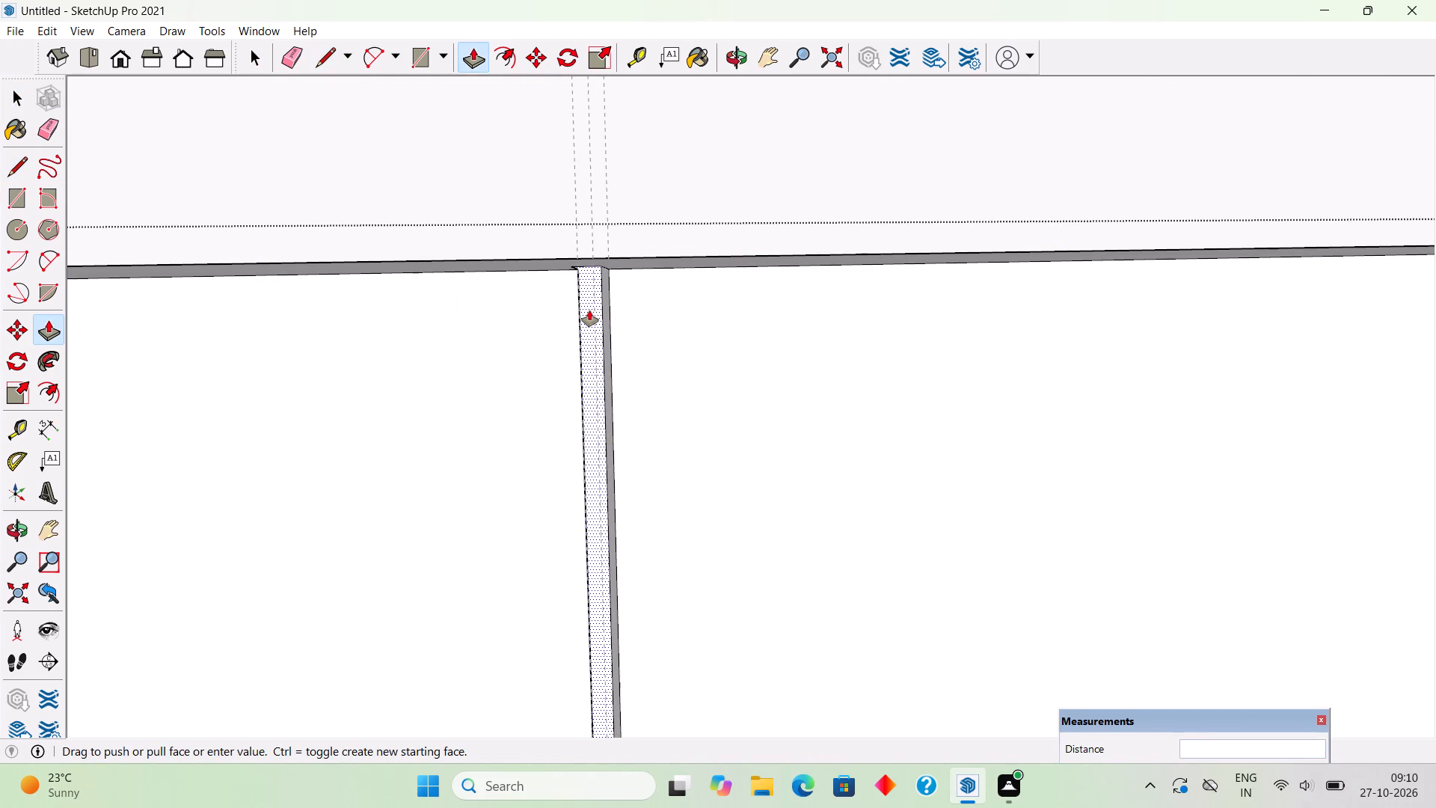
{"action": "type", "text": ".5\""}
{"action": "key", "text": "Return"}
{"action": "key", "text": "space"}
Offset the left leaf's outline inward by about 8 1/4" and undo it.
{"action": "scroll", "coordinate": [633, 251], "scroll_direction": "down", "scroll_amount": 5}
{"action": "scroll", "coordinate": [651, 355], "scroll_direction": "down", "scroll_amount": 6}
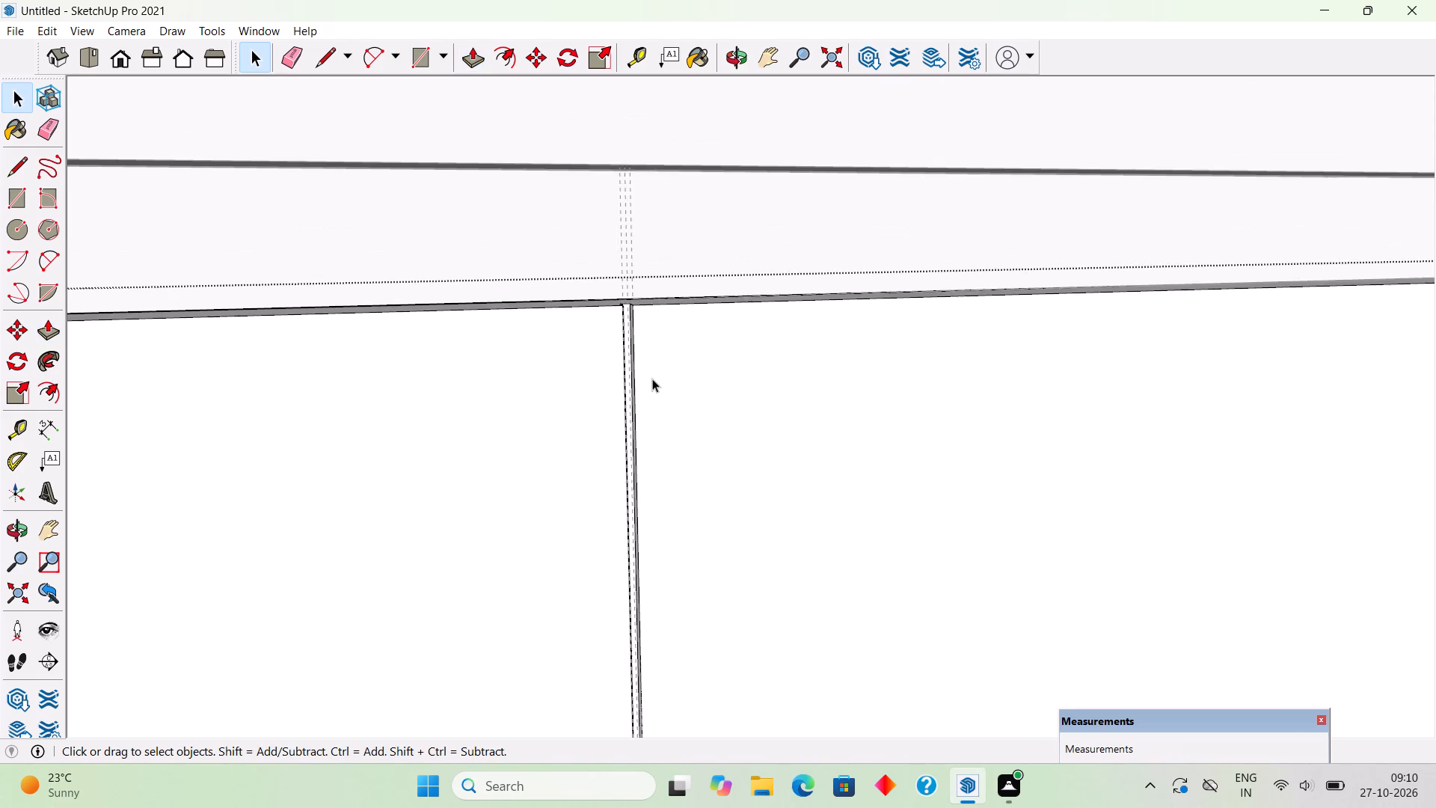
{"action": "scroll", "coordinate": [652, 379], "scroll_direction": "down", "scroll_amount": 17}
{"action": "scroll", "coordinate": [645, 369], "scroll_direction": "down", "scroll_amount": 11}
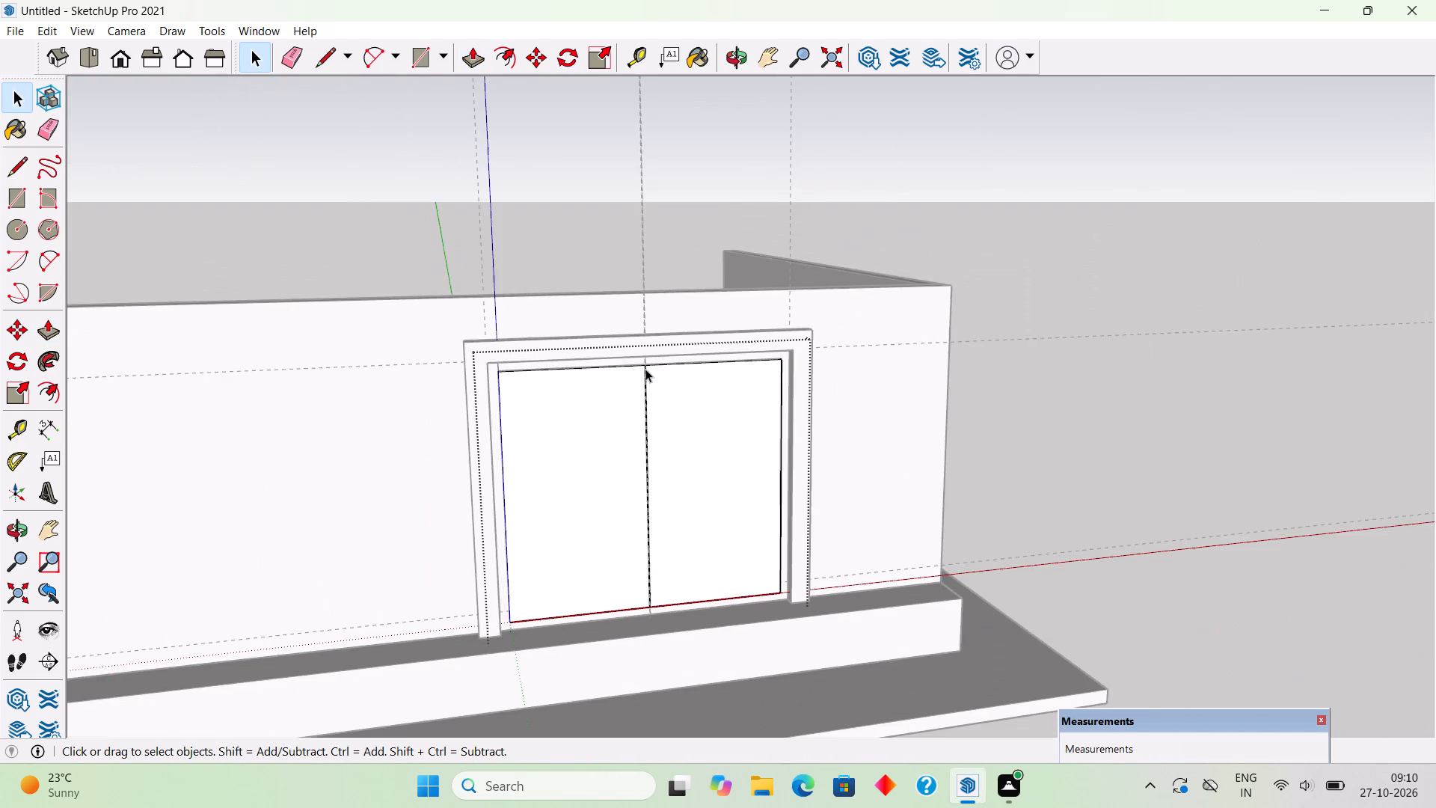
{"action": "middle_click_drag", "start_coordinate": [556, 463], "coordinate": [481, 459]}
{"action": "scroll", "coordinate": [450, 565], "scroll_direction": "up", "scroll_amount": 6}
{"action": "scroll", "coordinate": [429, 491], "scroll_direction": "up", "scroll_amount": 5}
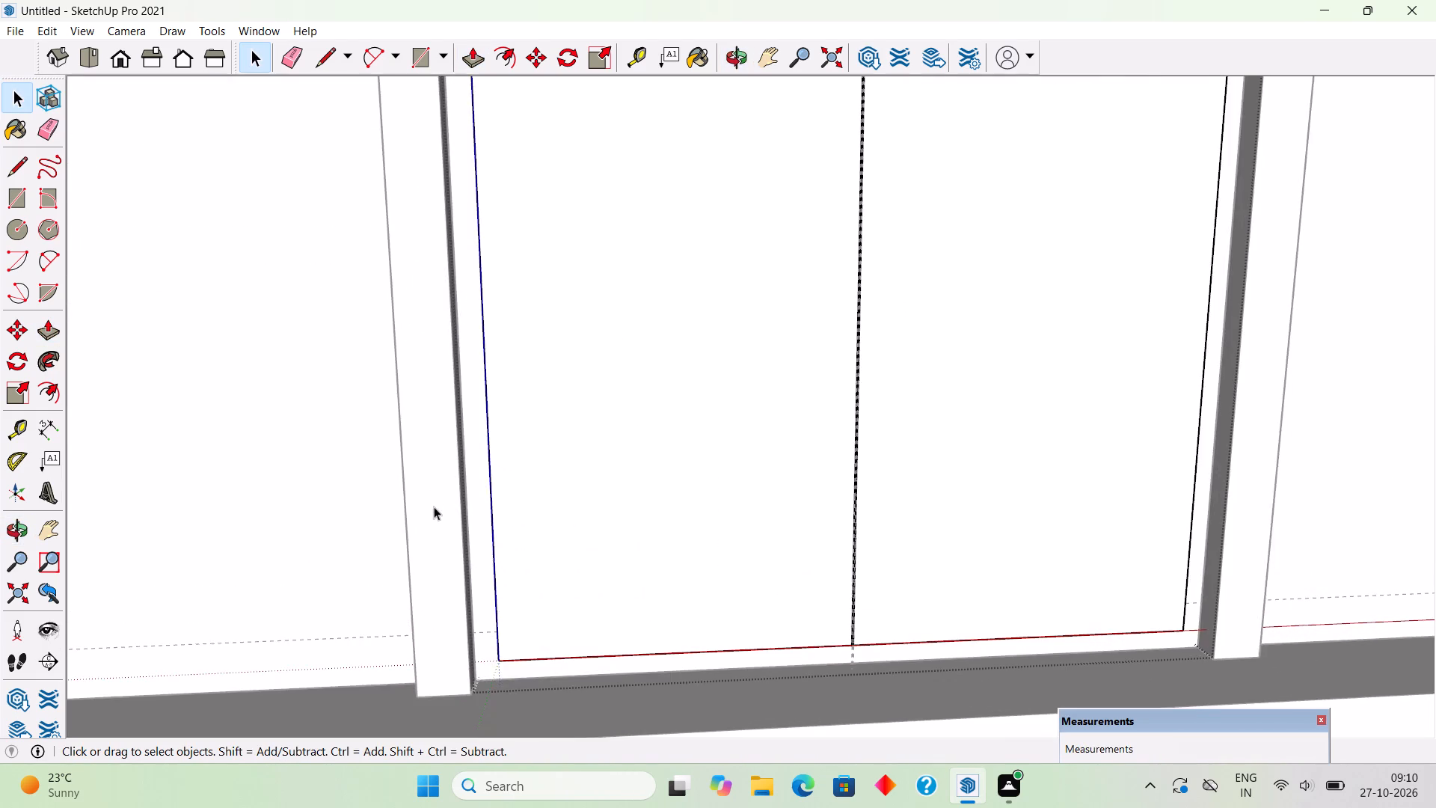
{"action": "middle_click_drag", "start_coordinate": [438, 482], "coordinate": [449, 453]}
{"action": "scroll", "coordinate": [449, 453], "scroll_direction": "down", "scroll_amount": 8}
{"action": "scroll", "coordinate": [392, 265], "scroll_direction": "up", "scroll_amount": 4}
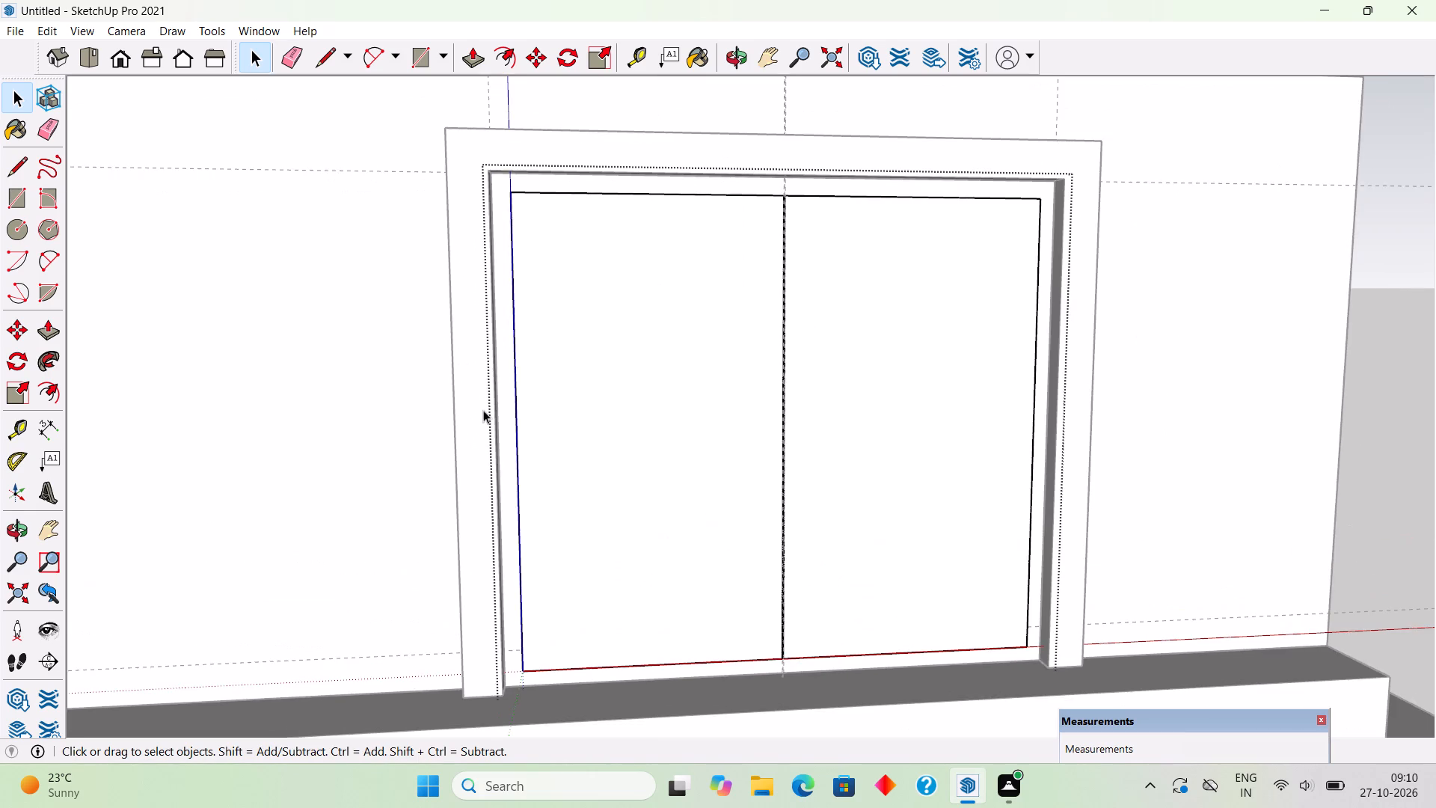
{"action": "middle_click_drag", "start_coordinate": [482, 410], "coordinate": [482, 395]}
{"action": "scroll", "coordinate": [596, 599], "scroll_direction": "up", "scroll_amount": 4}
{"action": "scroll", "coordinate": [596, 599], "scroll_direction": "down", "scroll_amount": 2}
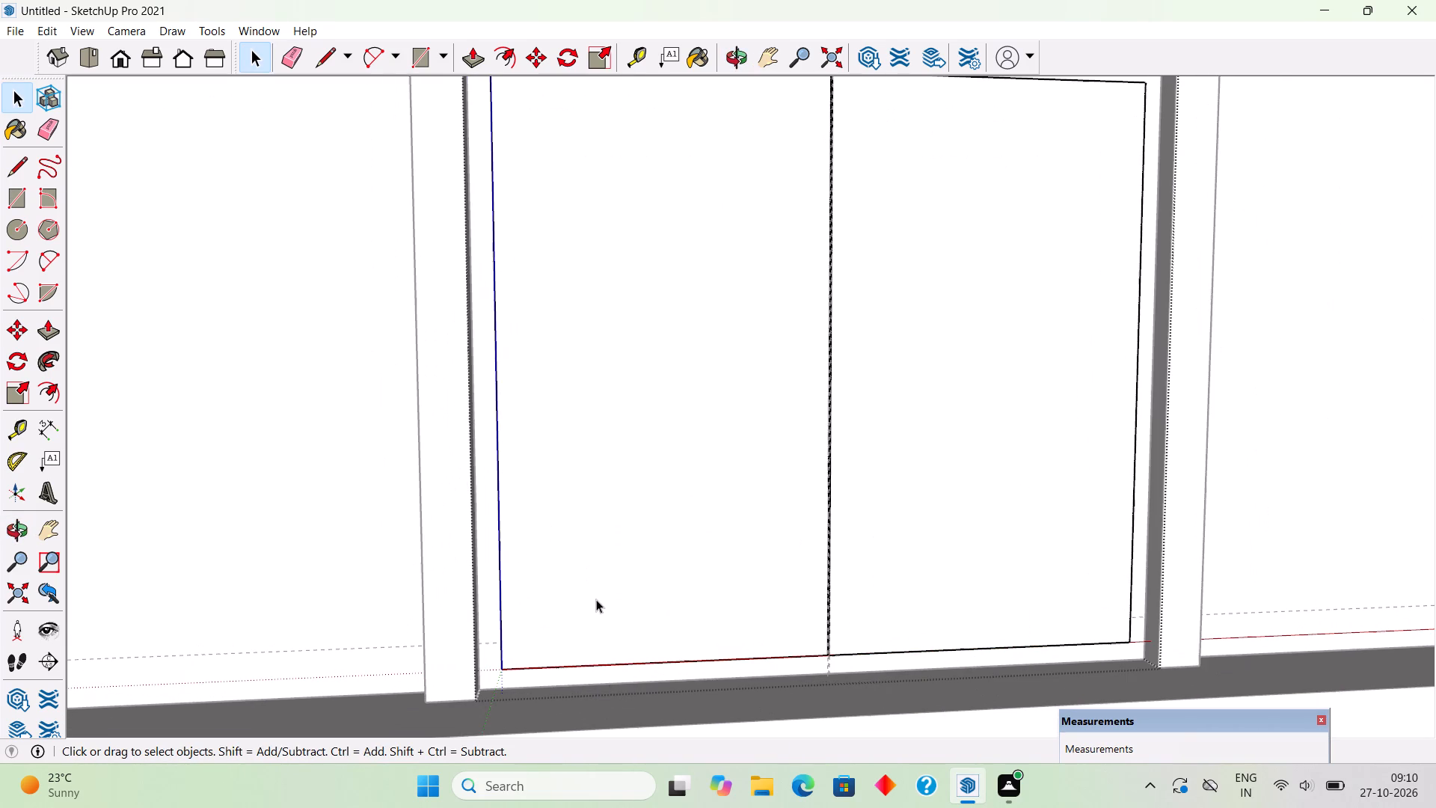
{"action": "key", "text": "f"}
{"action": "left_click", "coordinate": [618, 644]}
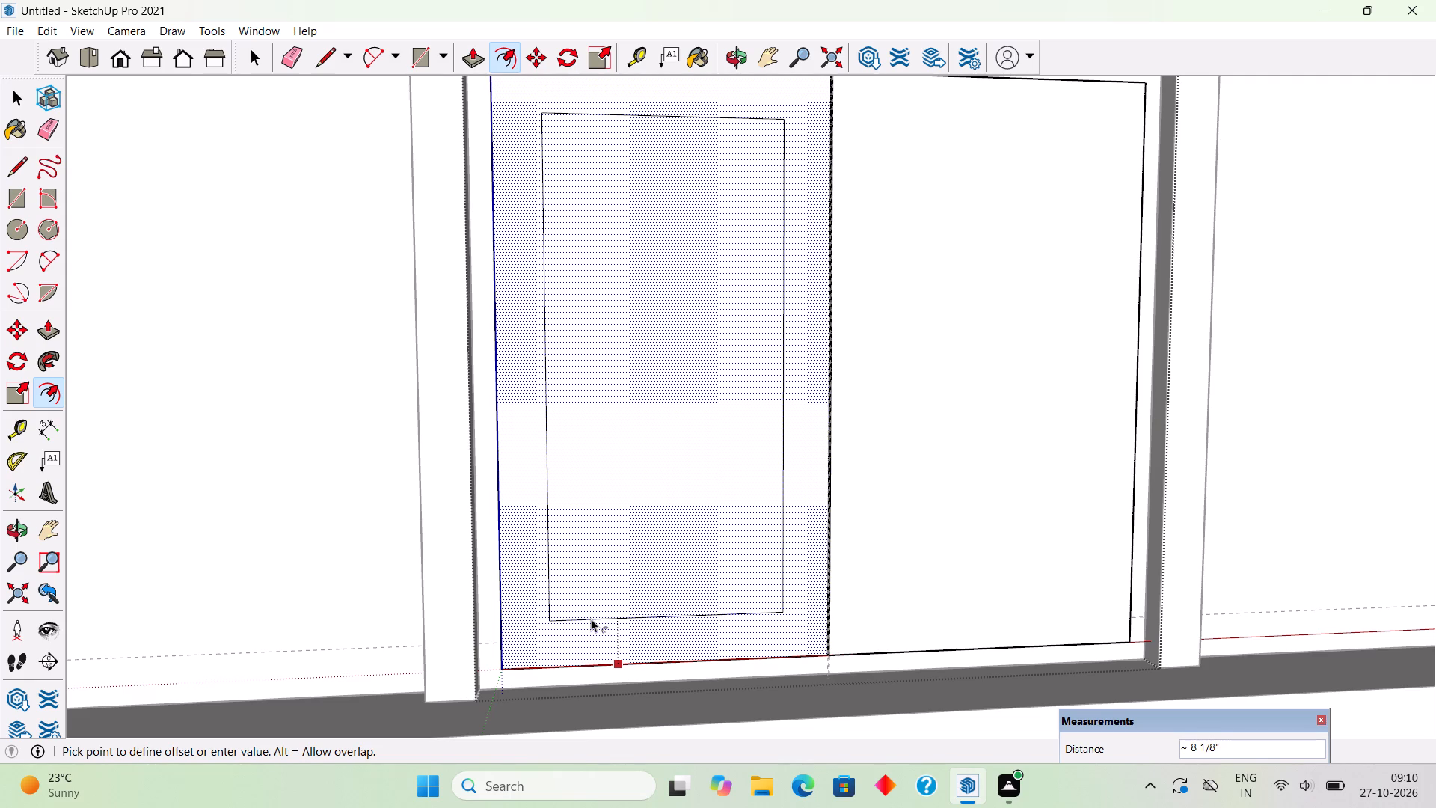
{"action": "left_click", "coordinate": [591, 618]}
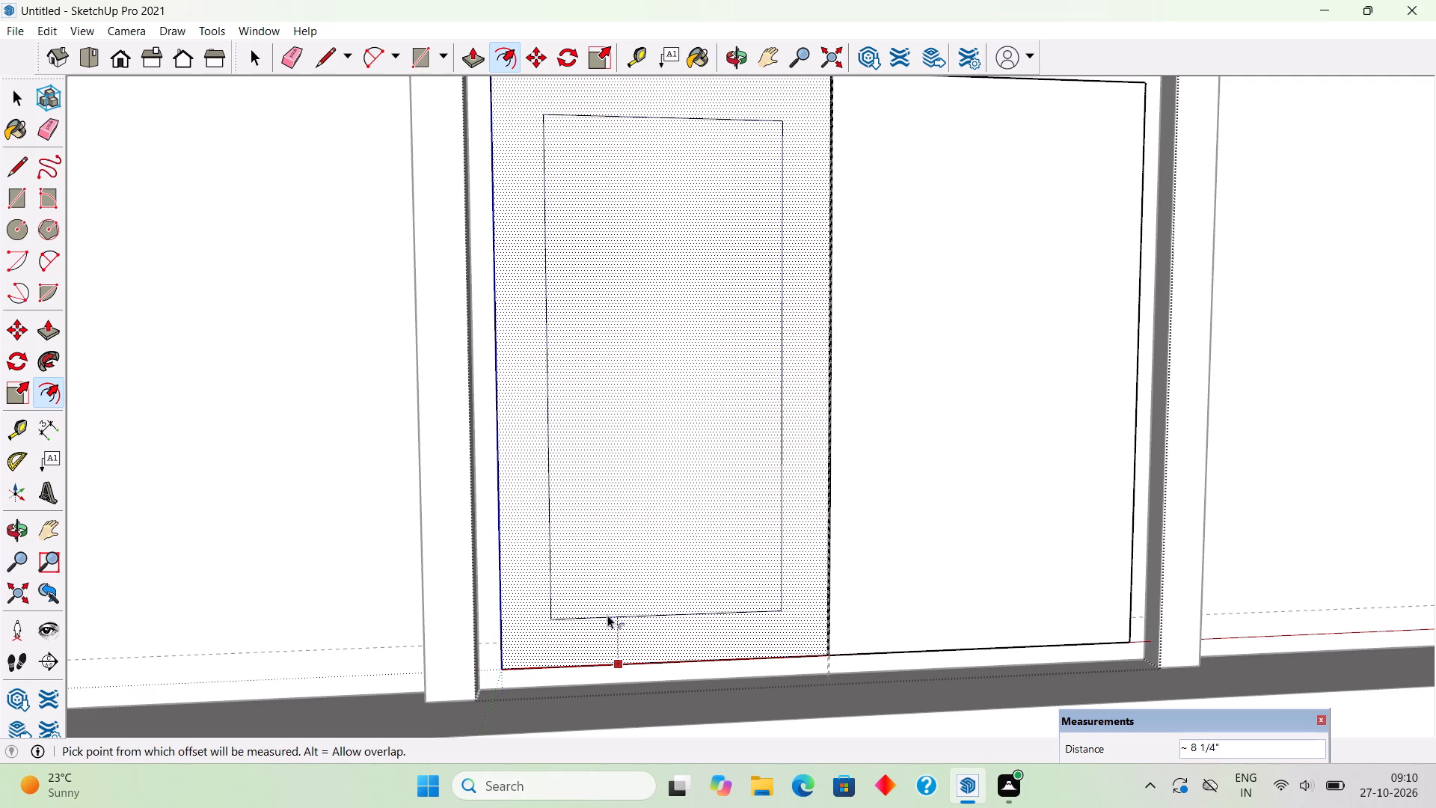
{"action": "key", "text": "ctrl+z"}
Offset the left leaf's outline inward by 5", and offset the resulting rectangle inward by a further 1".
{"action": "left_click", "coordinate": [617, 657]}
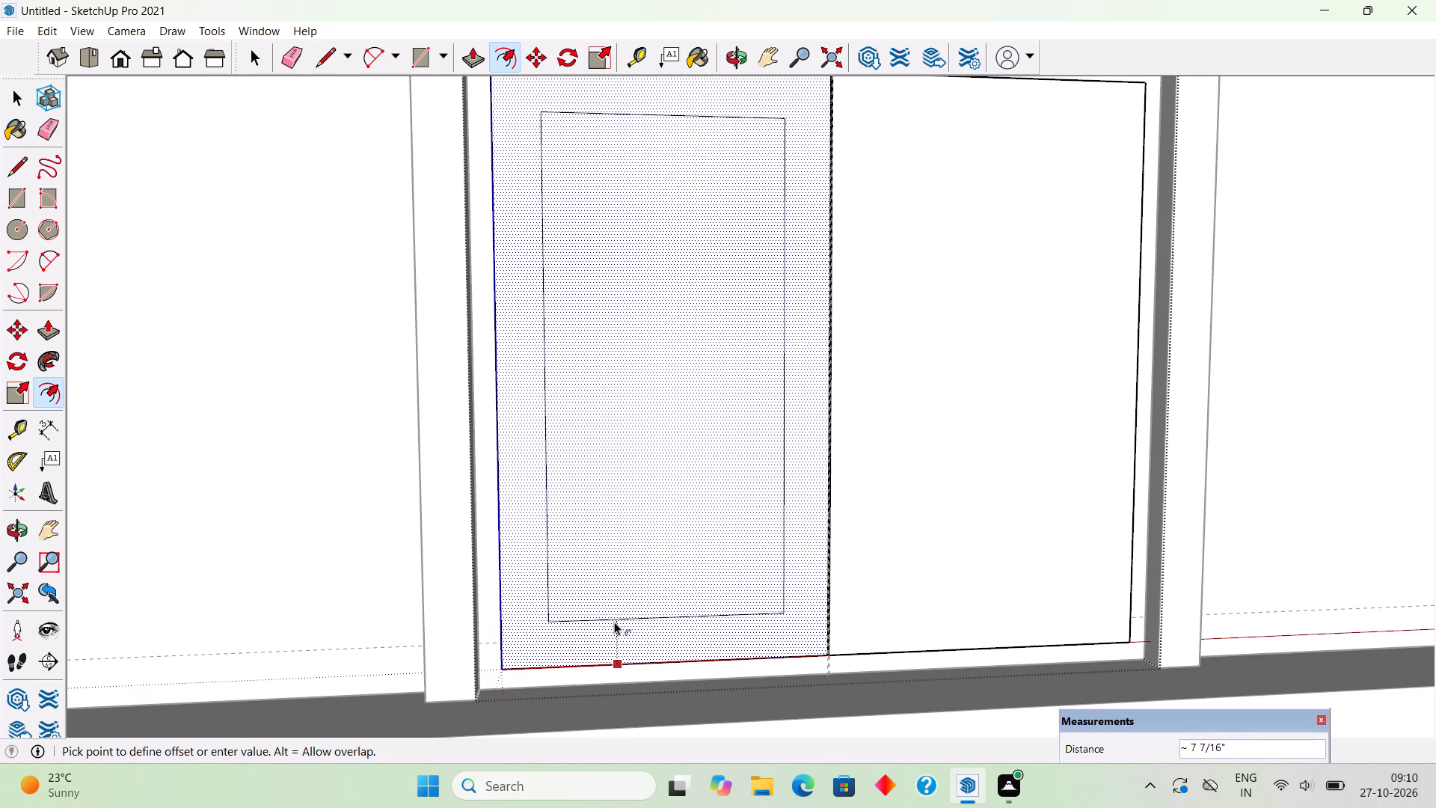
{"action": "scroll", "coordinate": [622, 637], "scroll_direction": "down", "scroll_amount": 3}
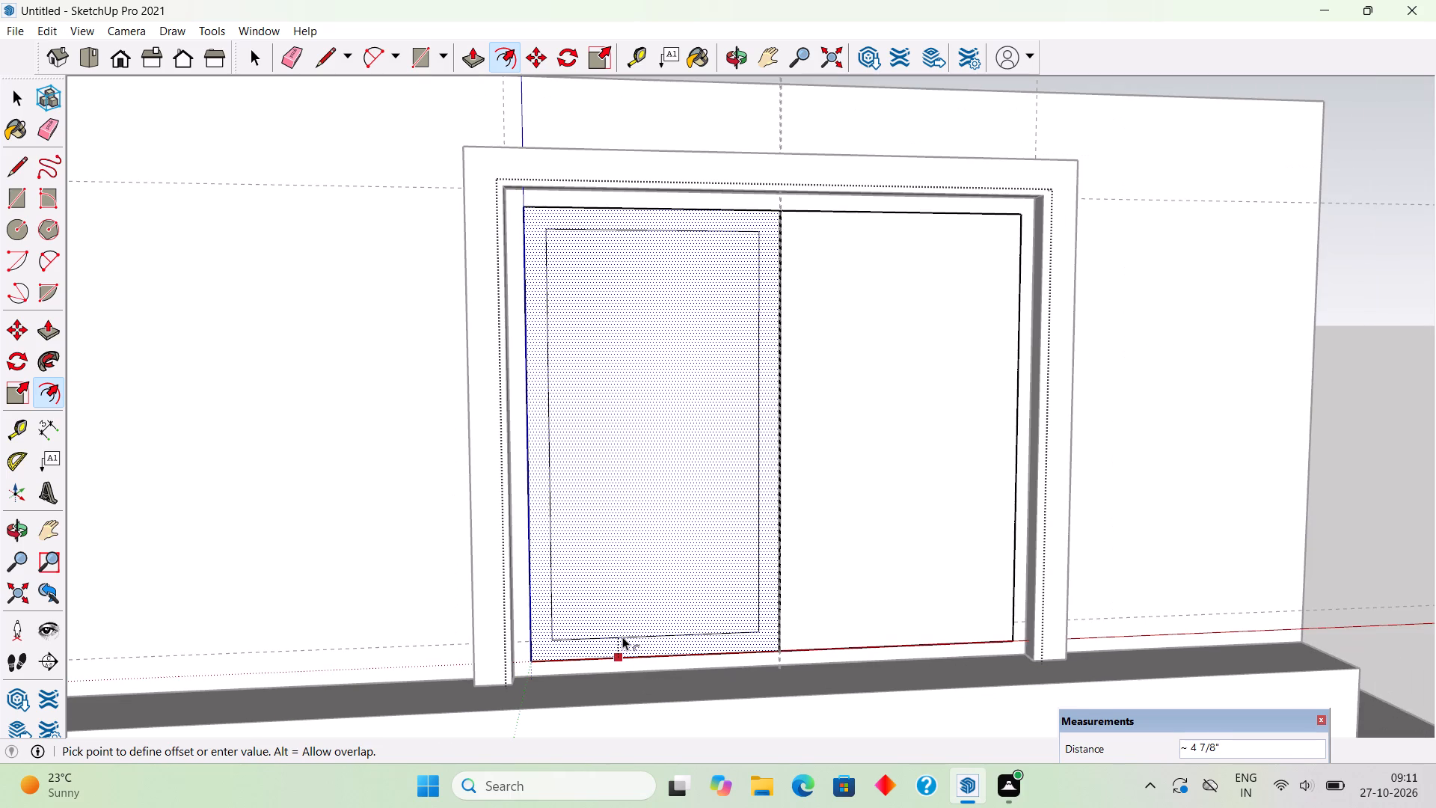
{"action": "type", "text": "5\""}
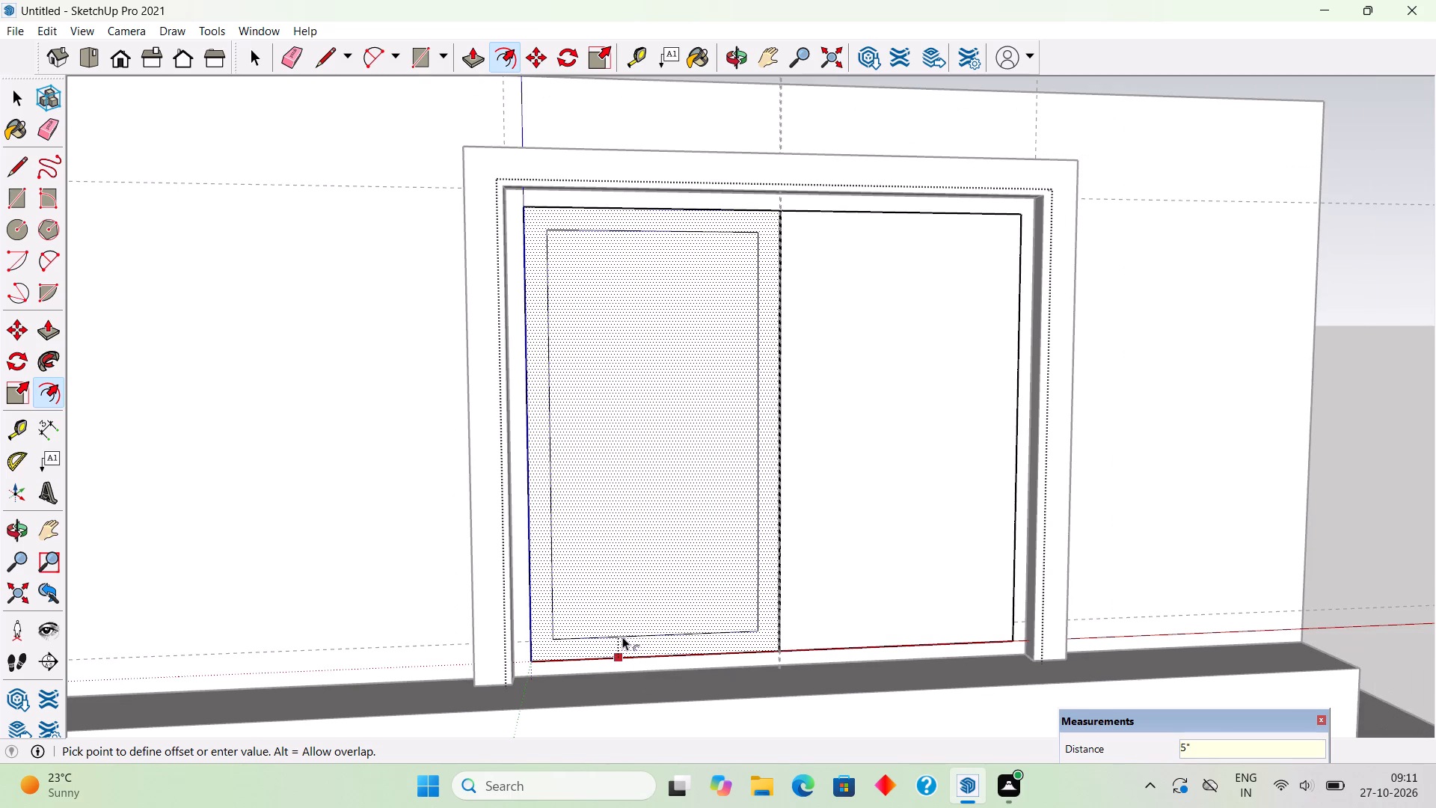
{"action": "key", "text": "Return"}
{"action": "left_click", "coordinate": [628, 632]}
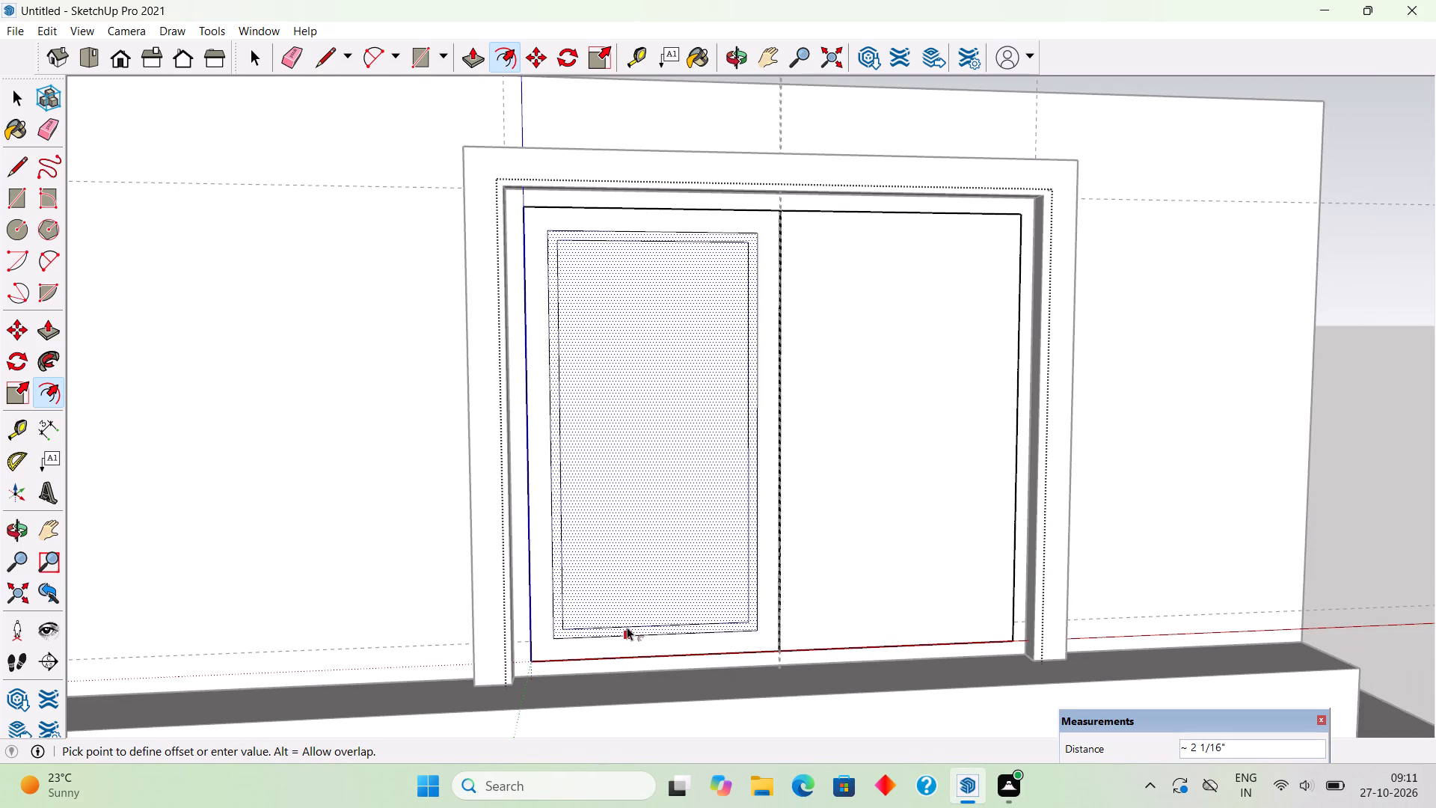
{"action": "type", "text": "1\""}
{"action": "key", "text": "Return"}
{"action": "key", "text": "space"}
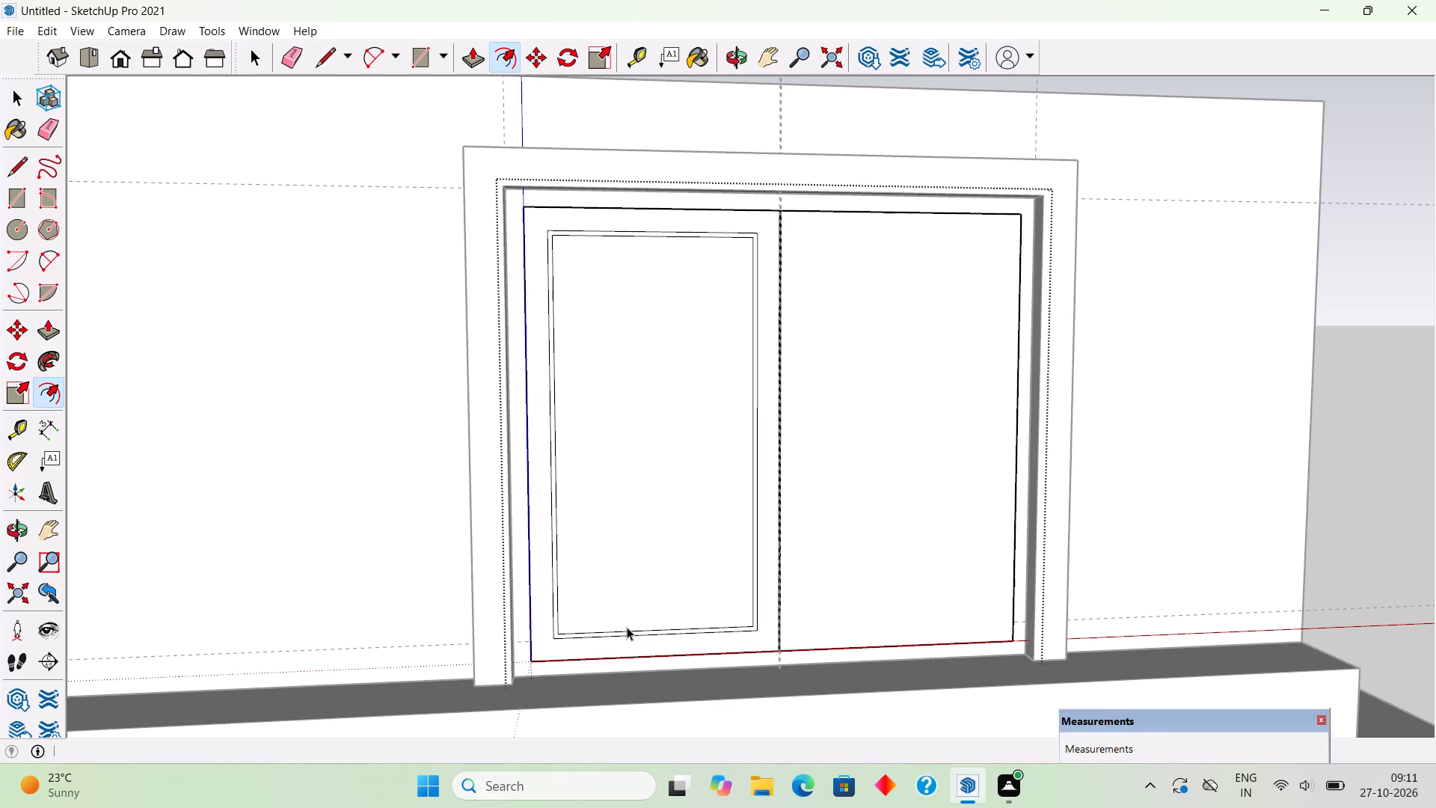
Offset the right leaf's outline inward by 5", and offset the resulting rectangle inward by a further 1".
{"action": "middle_click_drag", "start_coordinate": [600, 509], "coordinate": [587, 551]}
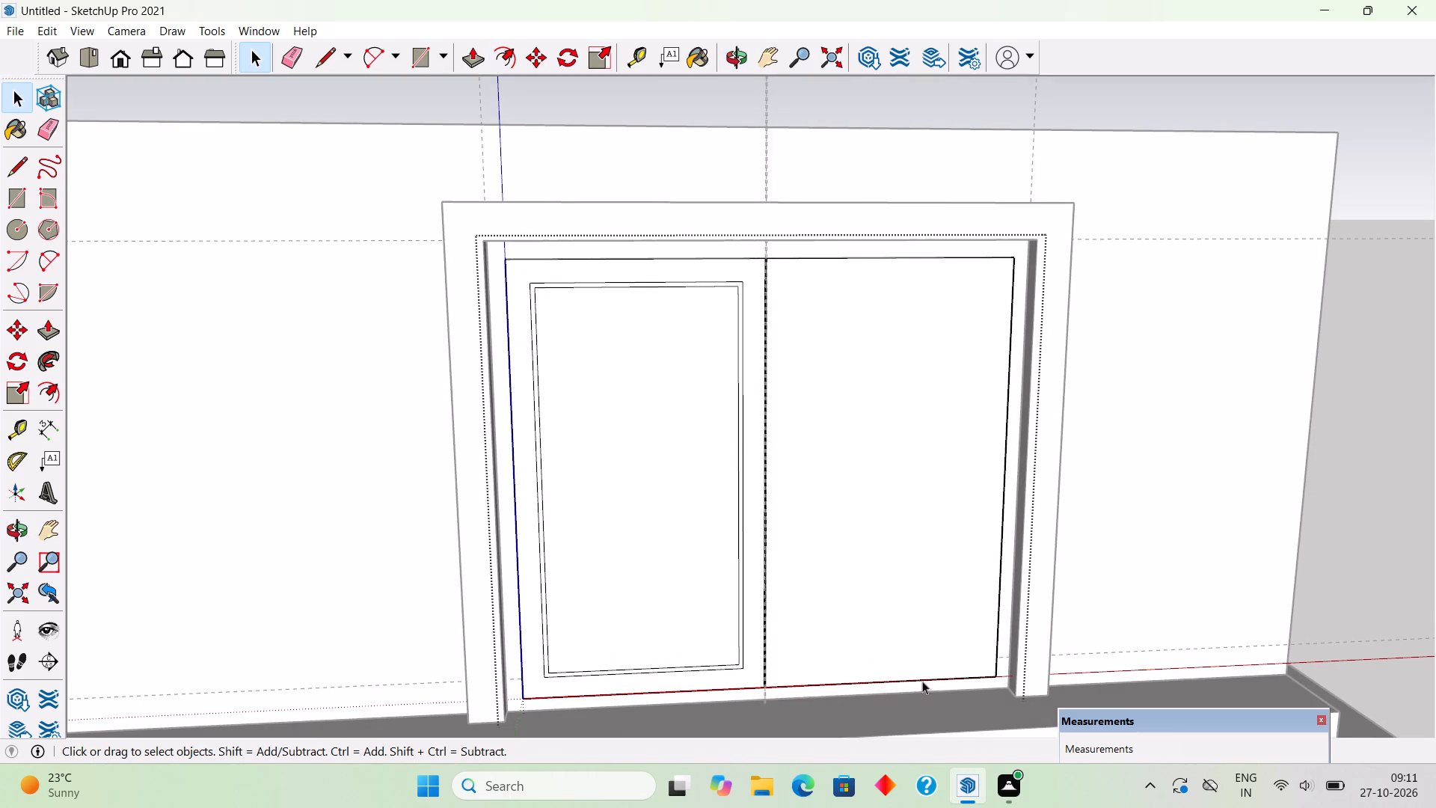
{"action": "scroll", "coordinate": [1007, 682], "scroll_direction": "up", "scroll_amount": 1}
{"action": "key", "text": "f"}
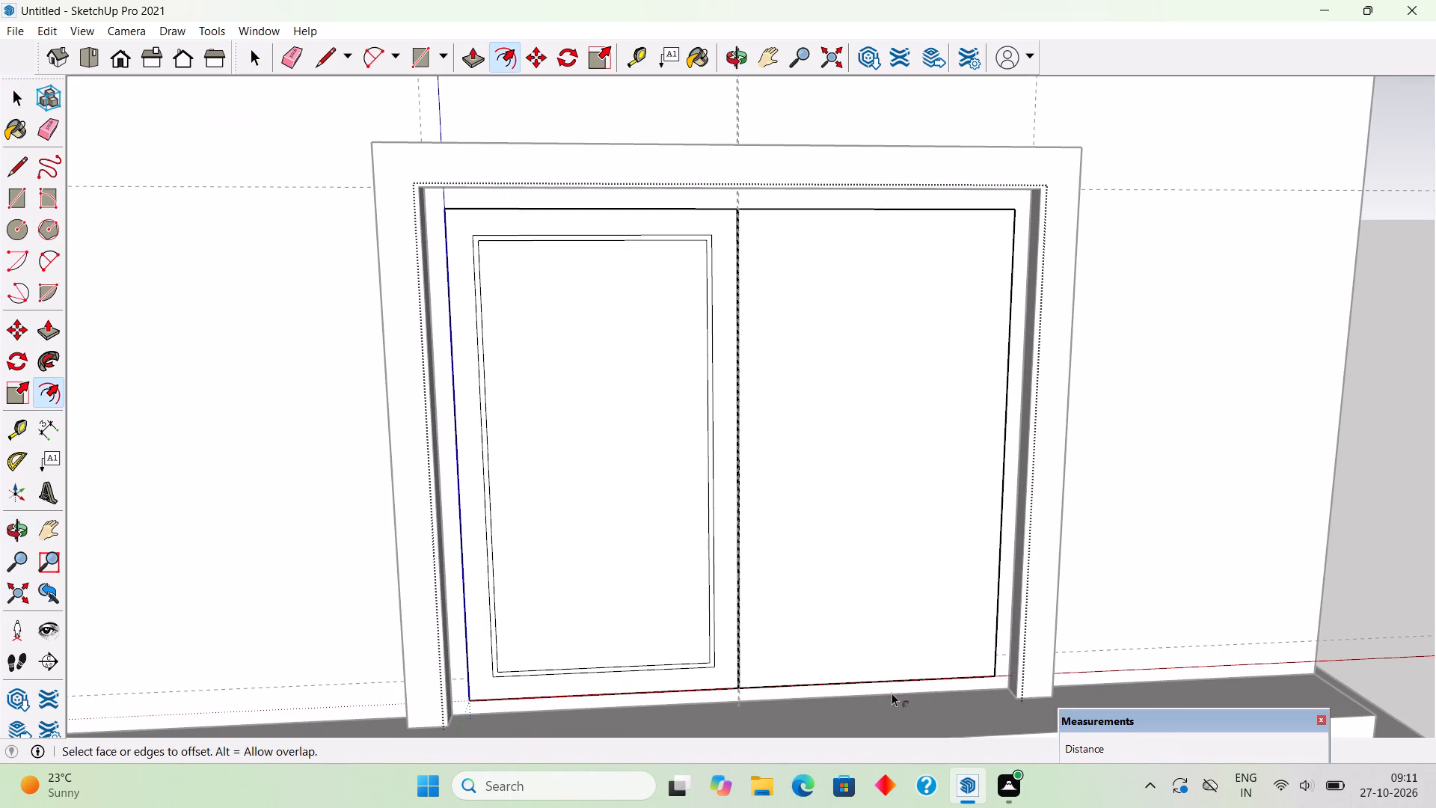
{"action": "left_click", "coordinate": [888, 669]}
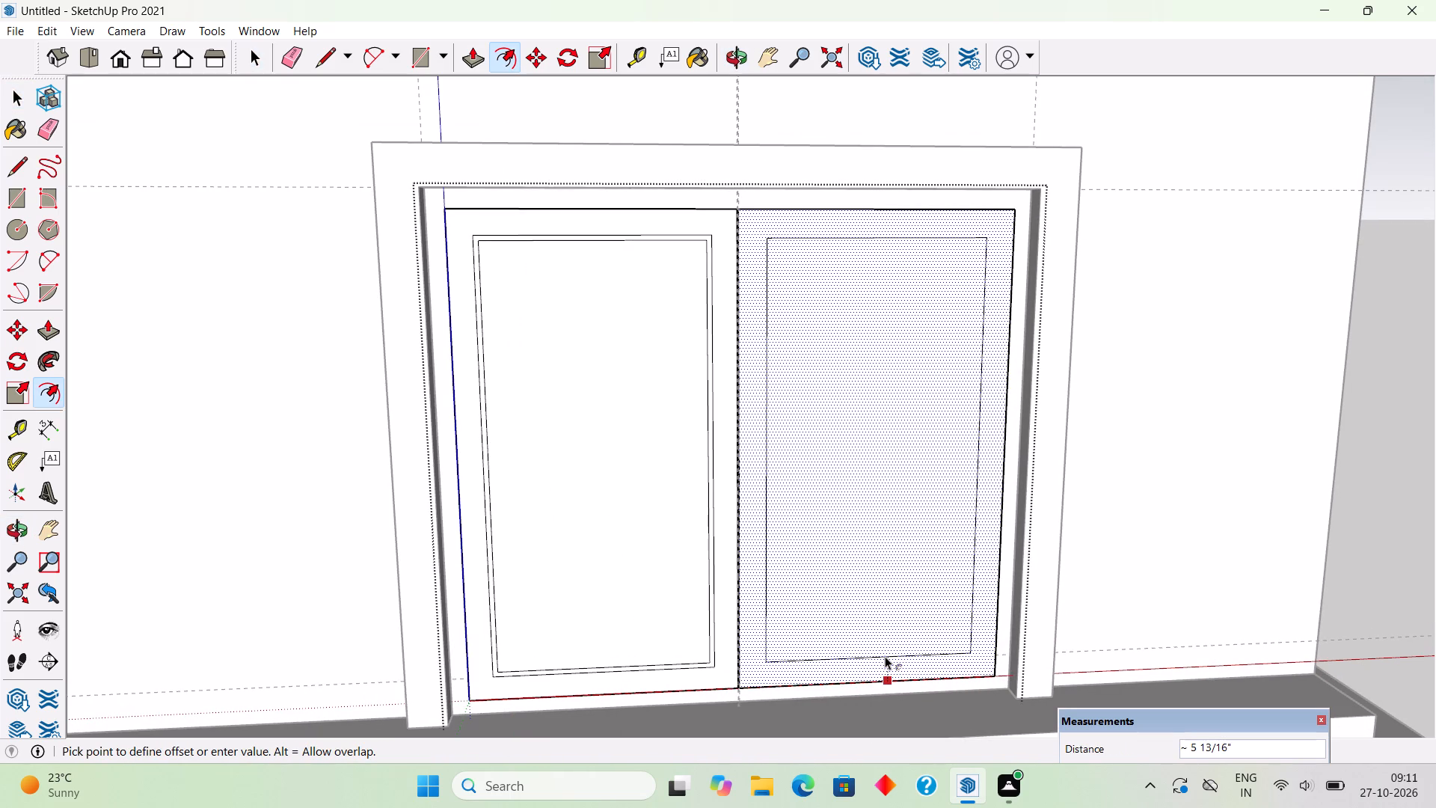
{"action": "type", "text": "5\""}
{"action": "key", "text": "Return"}
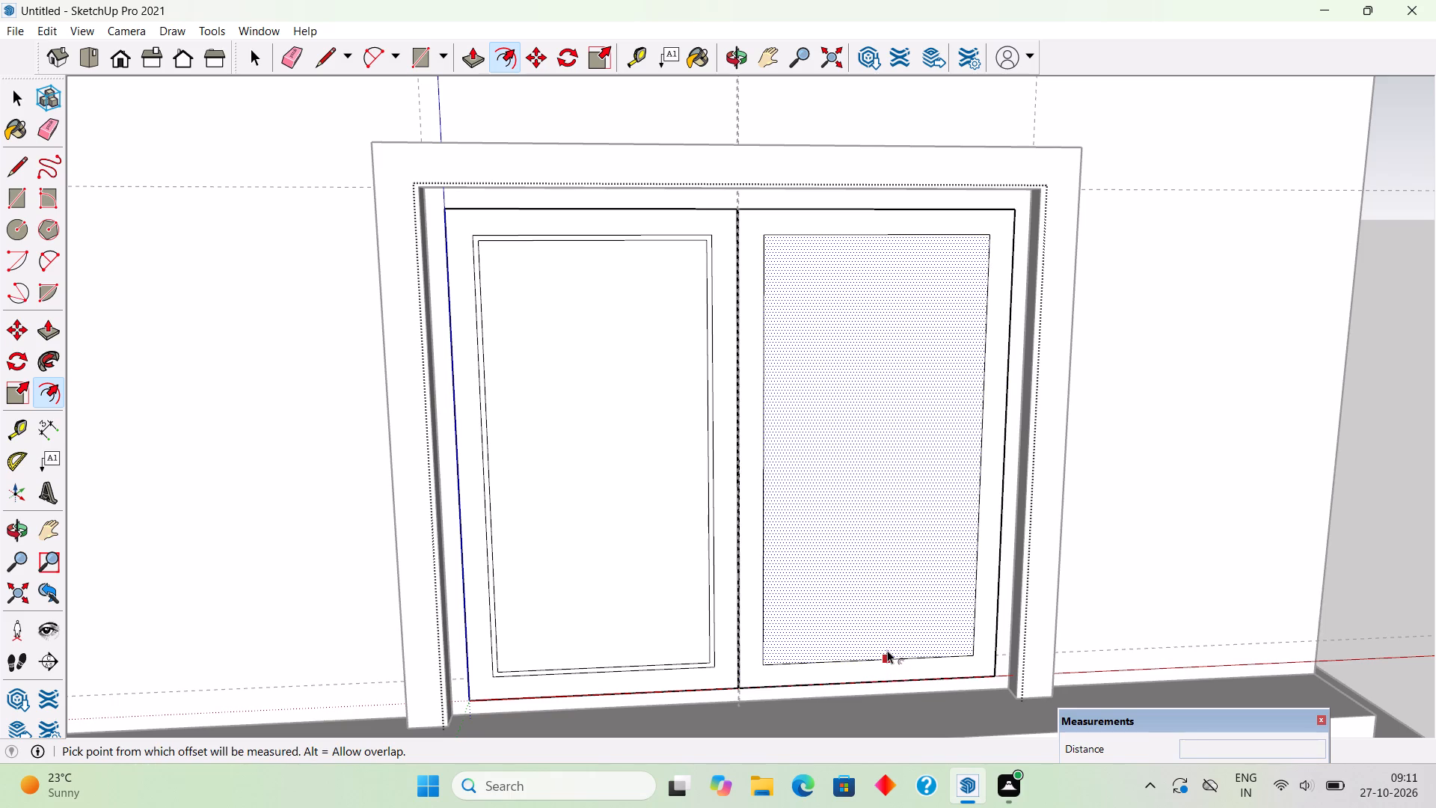
{"action": "left_click", "coordinate": [887, 650]}
{"action": "type", "text": "1\""}
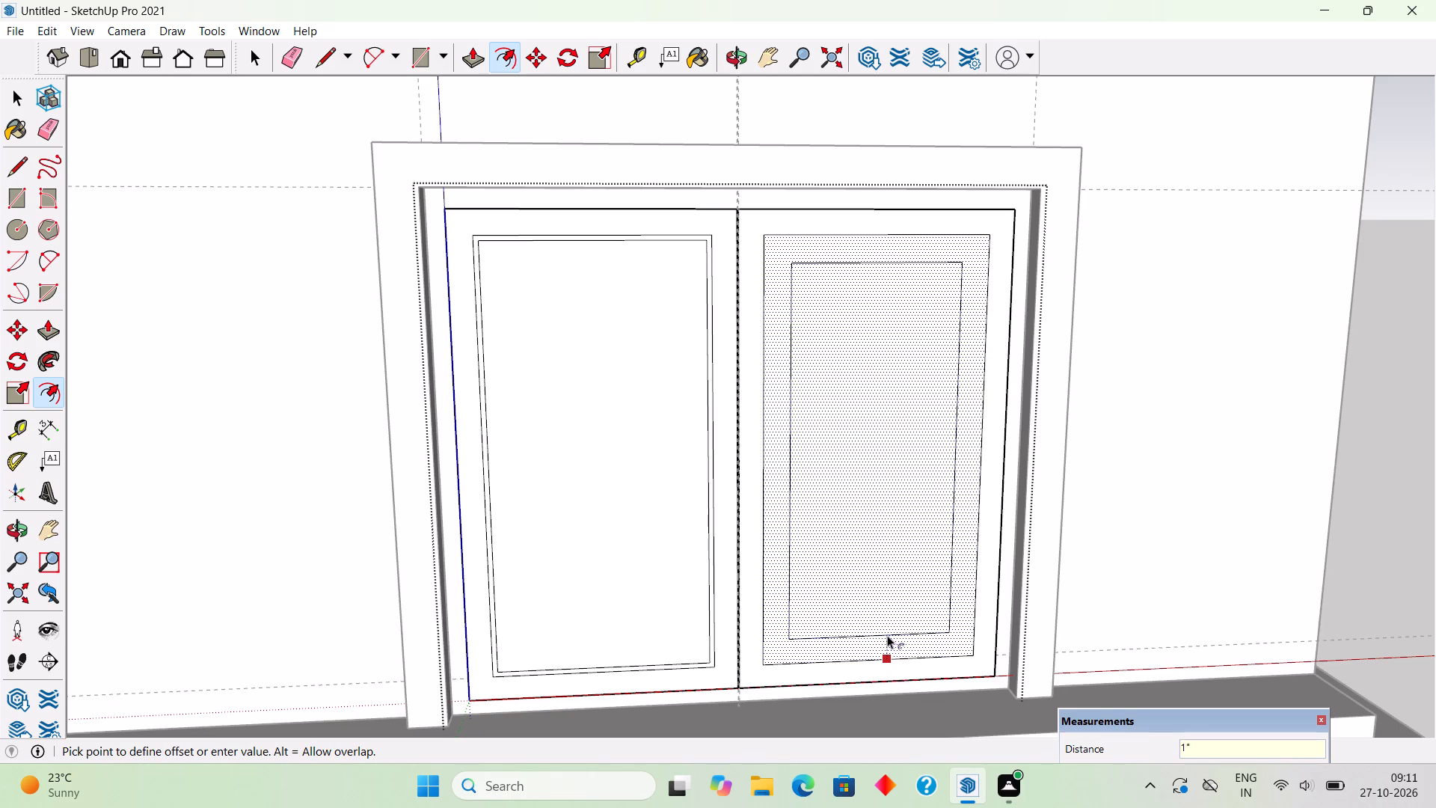
{"action": "key", "text": "Return"}
{"action": "key", "text": "space"}
Place a horizontal guide 5' below the top edge of the left leaf's innermost rectangle.
{"action": "key", "text": "t"}
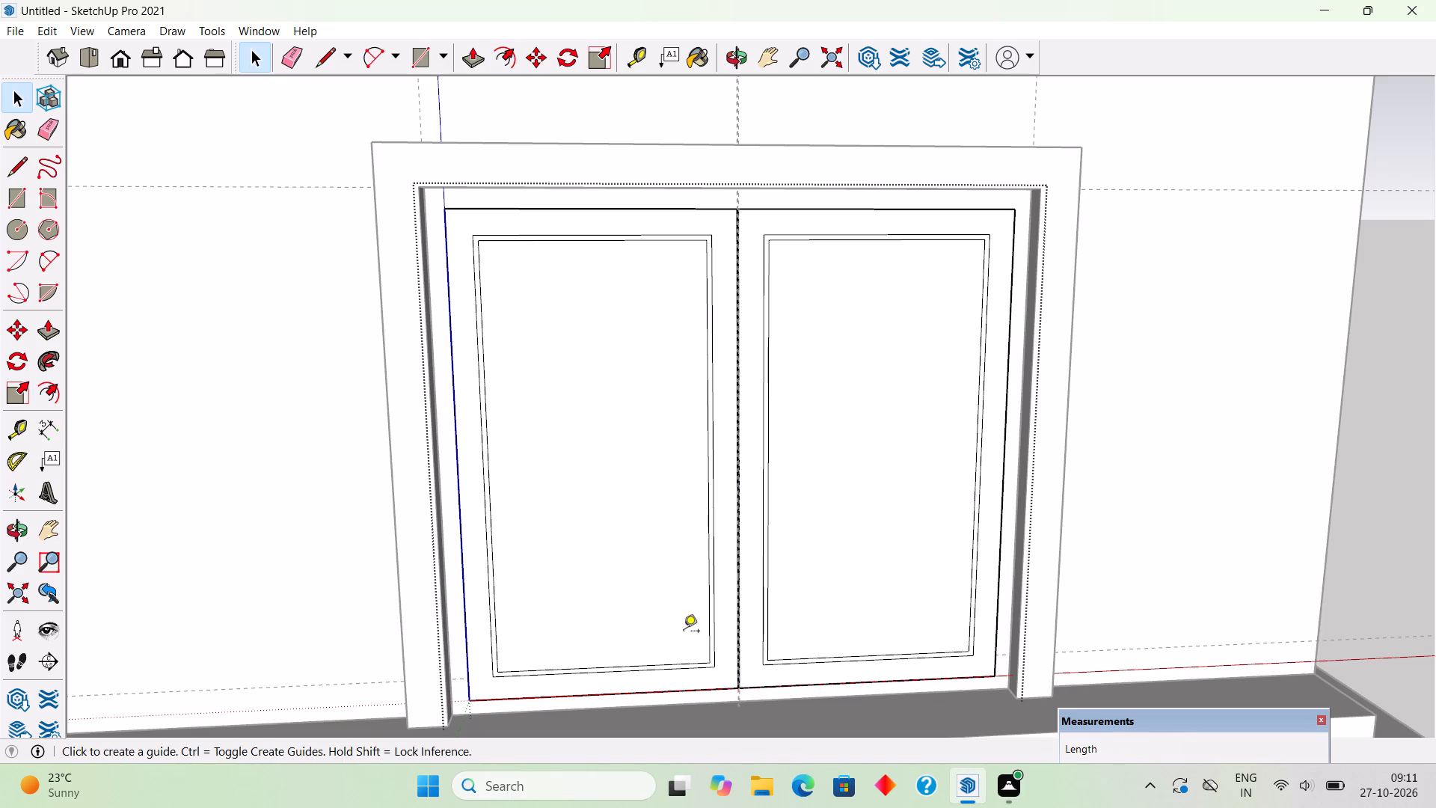
{"action": "left_click", "coordinate": [638, 244]}
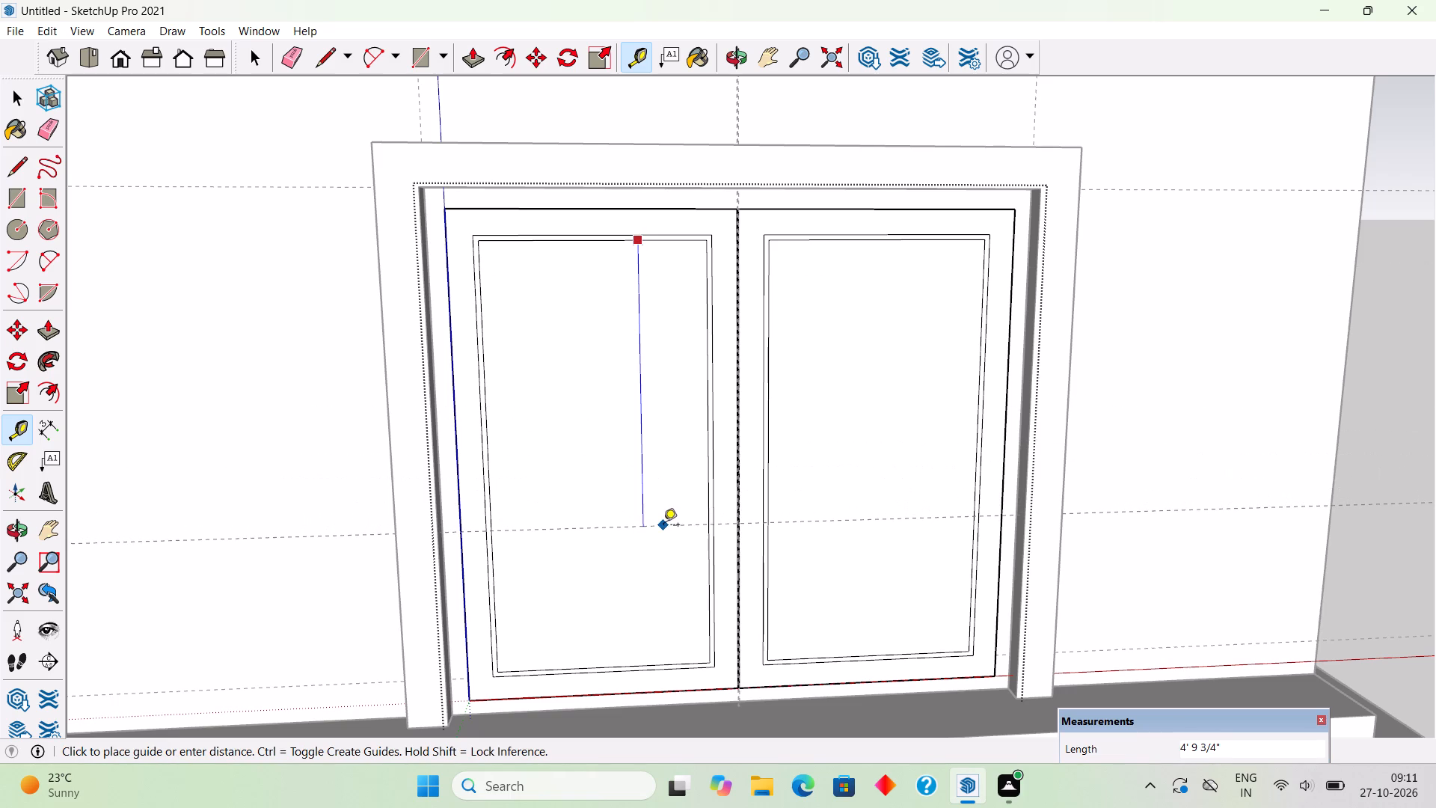
{"action": "type", "text": "5'"}
{"action": "key", "text": "Return"}
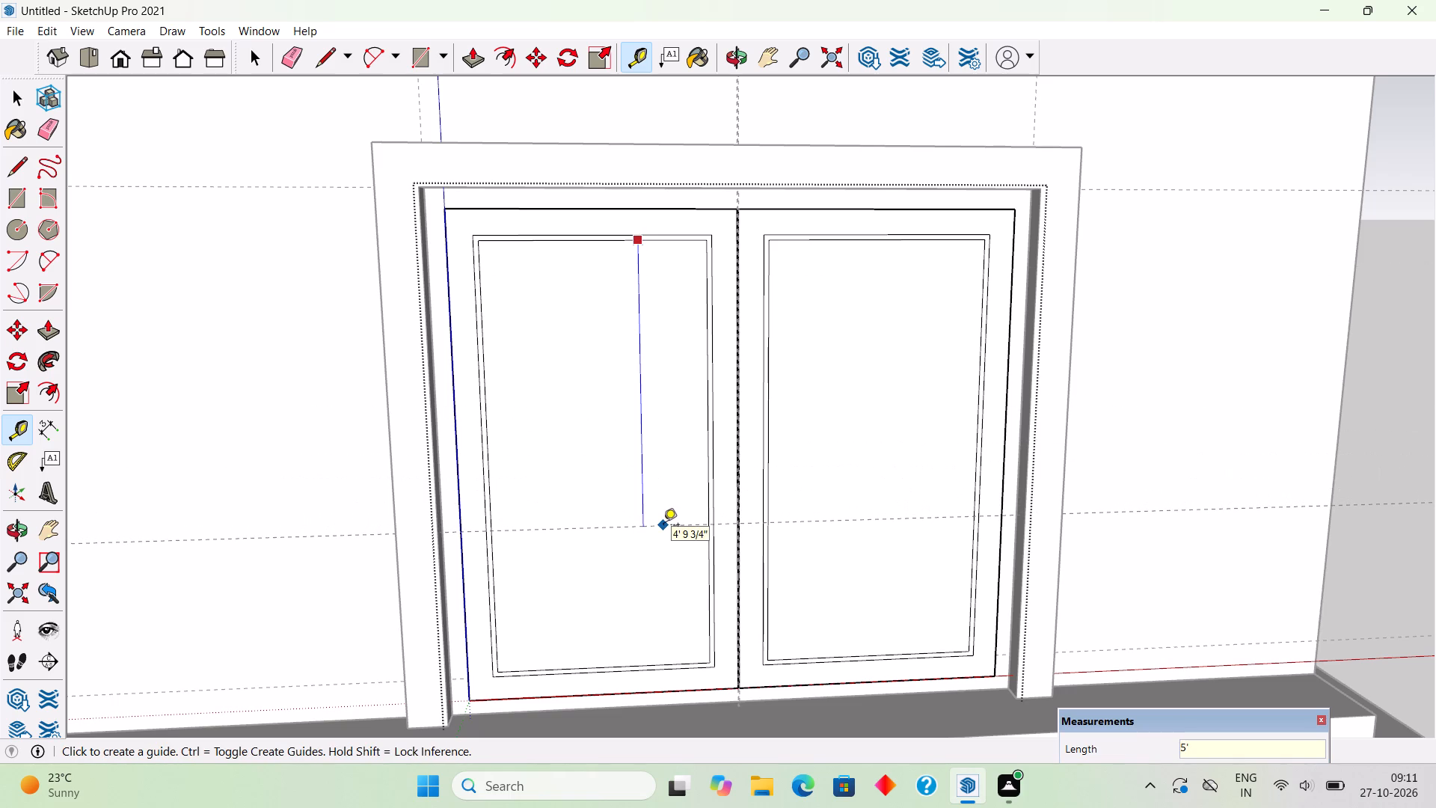
Place a horizontal guide 1' above the existing horizontal guide that crosses the door leaves.
{"action": "scroll", "coordinate": [663, 526], "scroll_direction": "up", "scroll_amount": 3}
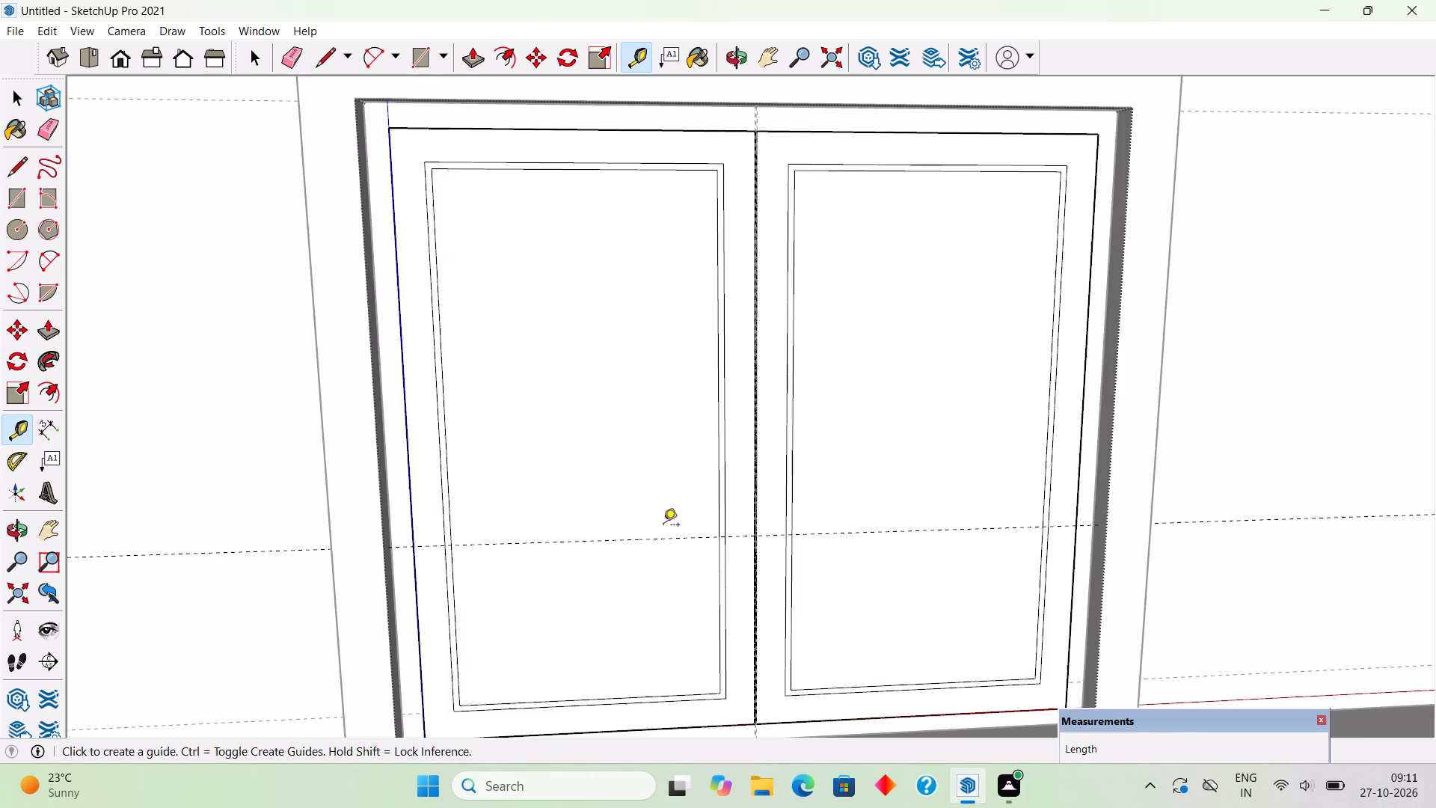
{"action": "middle_click_drag", "start_coordinate": [649, 486], "coordinate": [629, 411]}
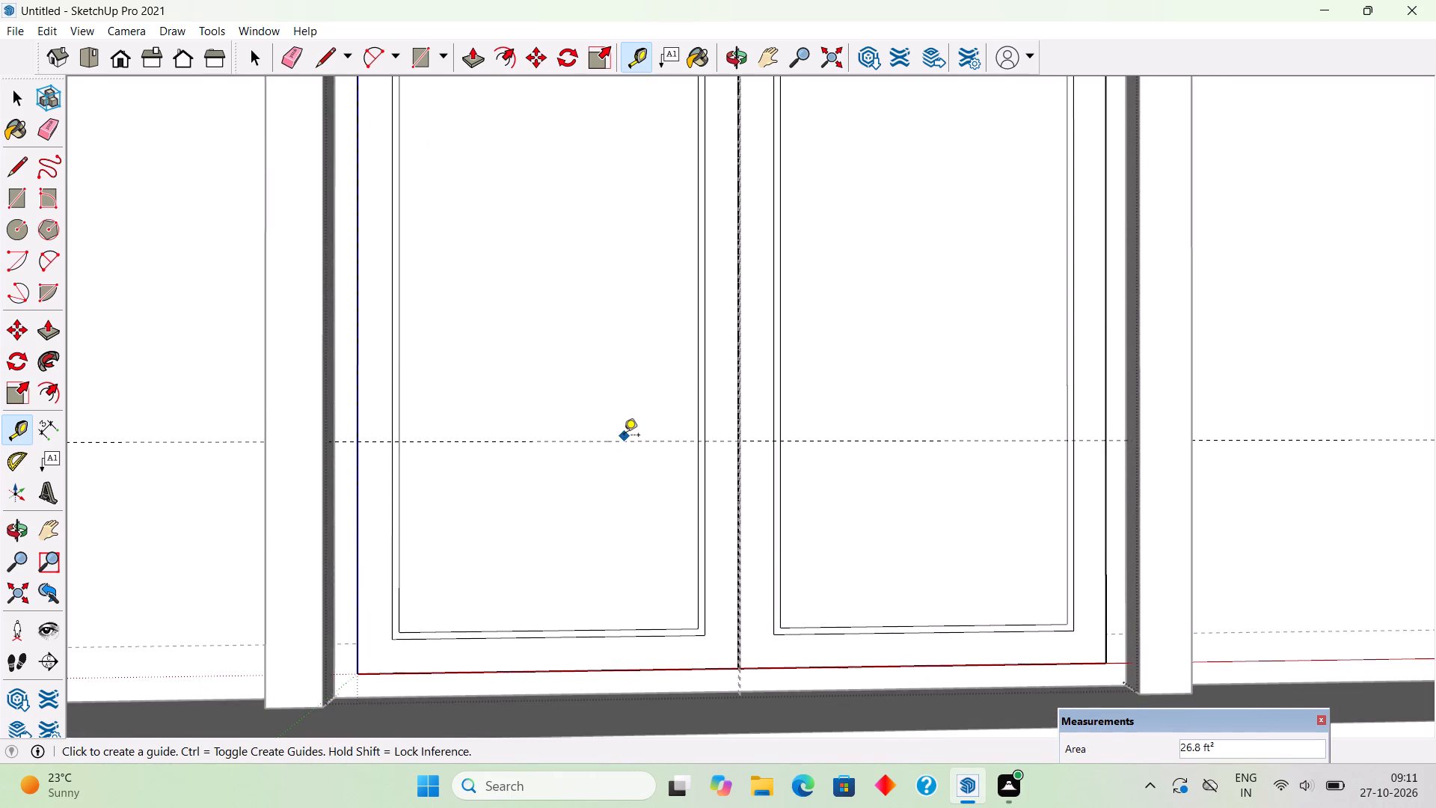
{"action": "left_click", "coordinate": [625, 438]}
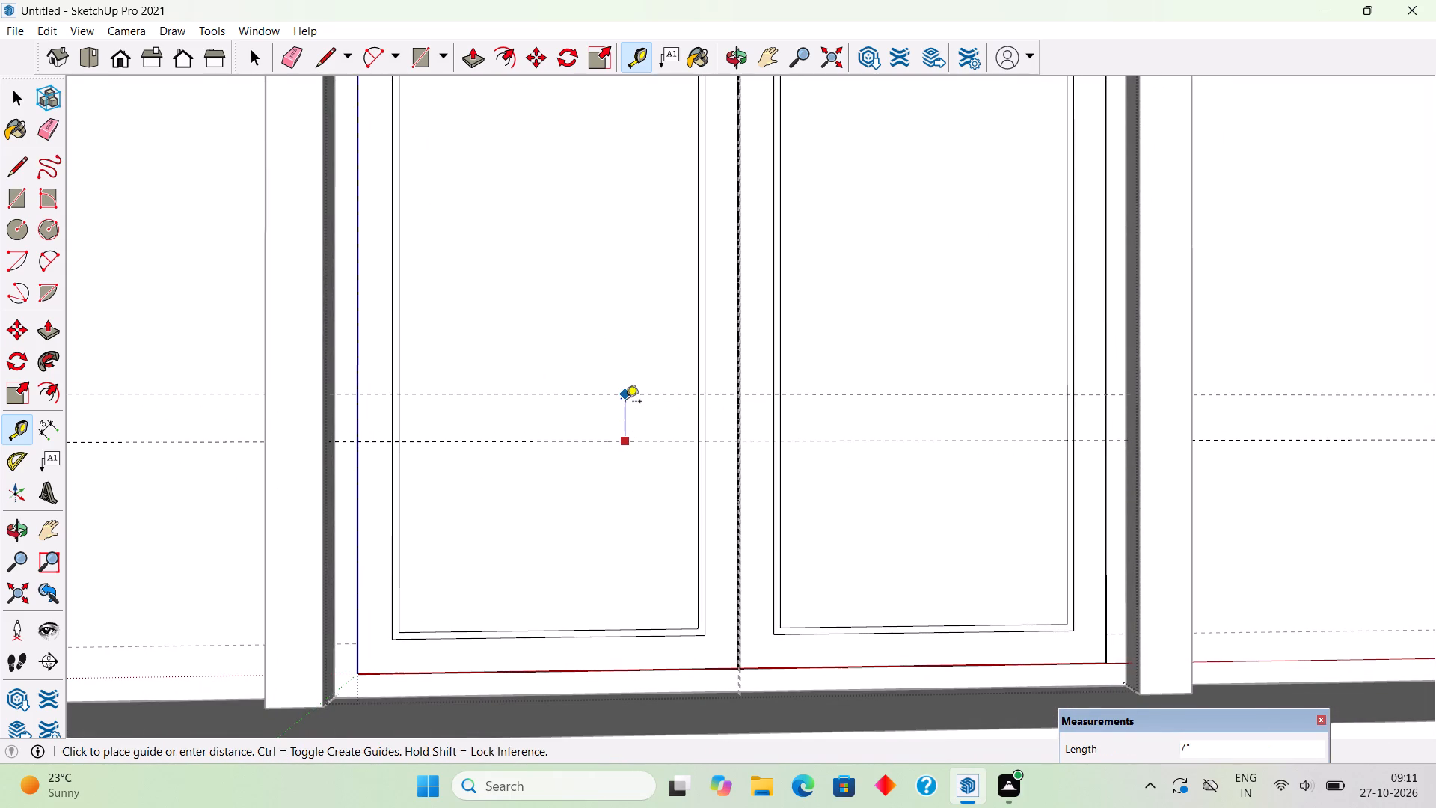
{"action": "type", "text": "1'"}
{"action": "key", "text": "Return"}
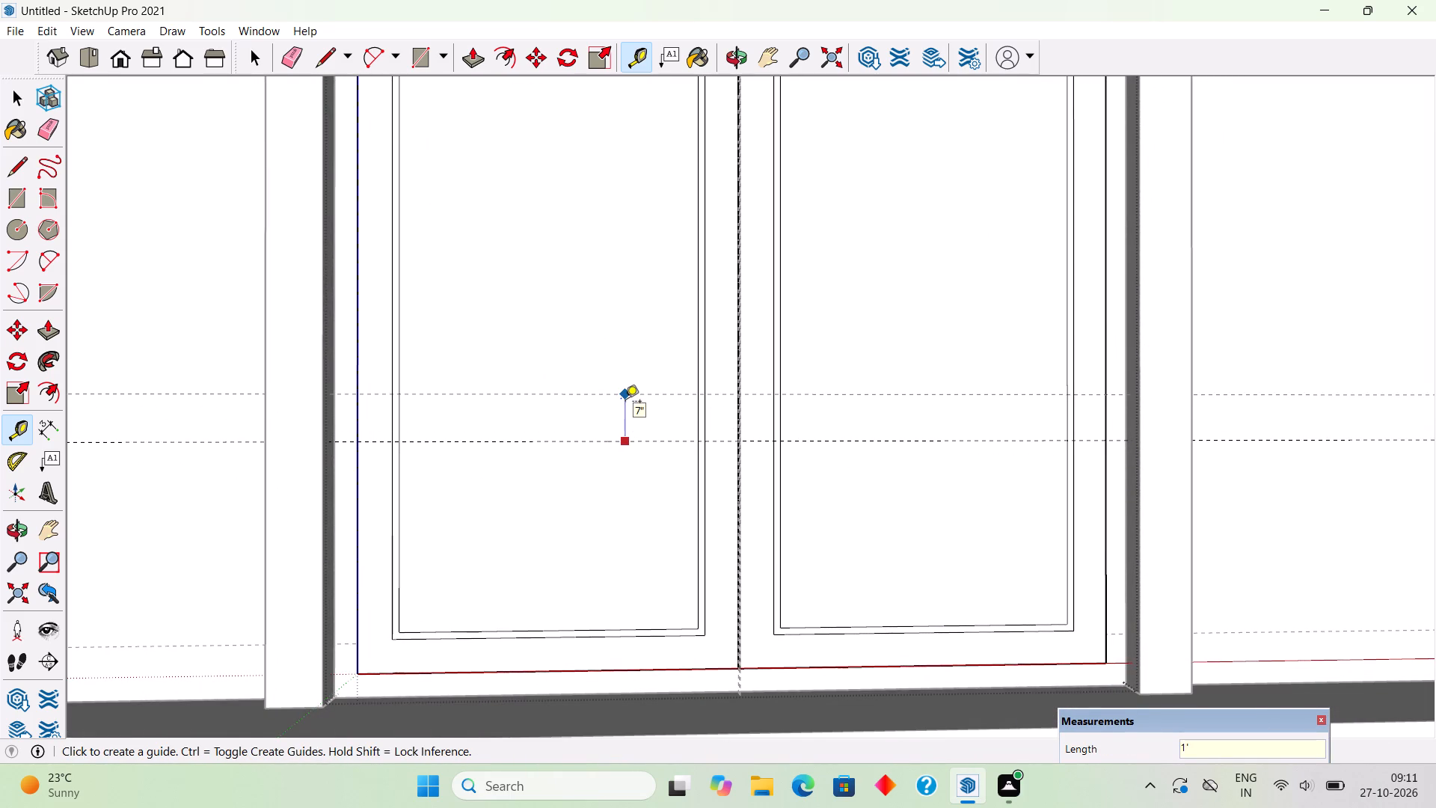
{"action": "key", "text": "space"}
Add a horizontal guide 1" below the lower door guide and another 1" above the upper one.
{"action": "middle_click_drag", "start_coordinate": [626, 497], "coordinate": [642, 565]}
{"action": "scroll", "coordinate": [399, 583], "scroll_direction": "up", "scroll_amount": 3}
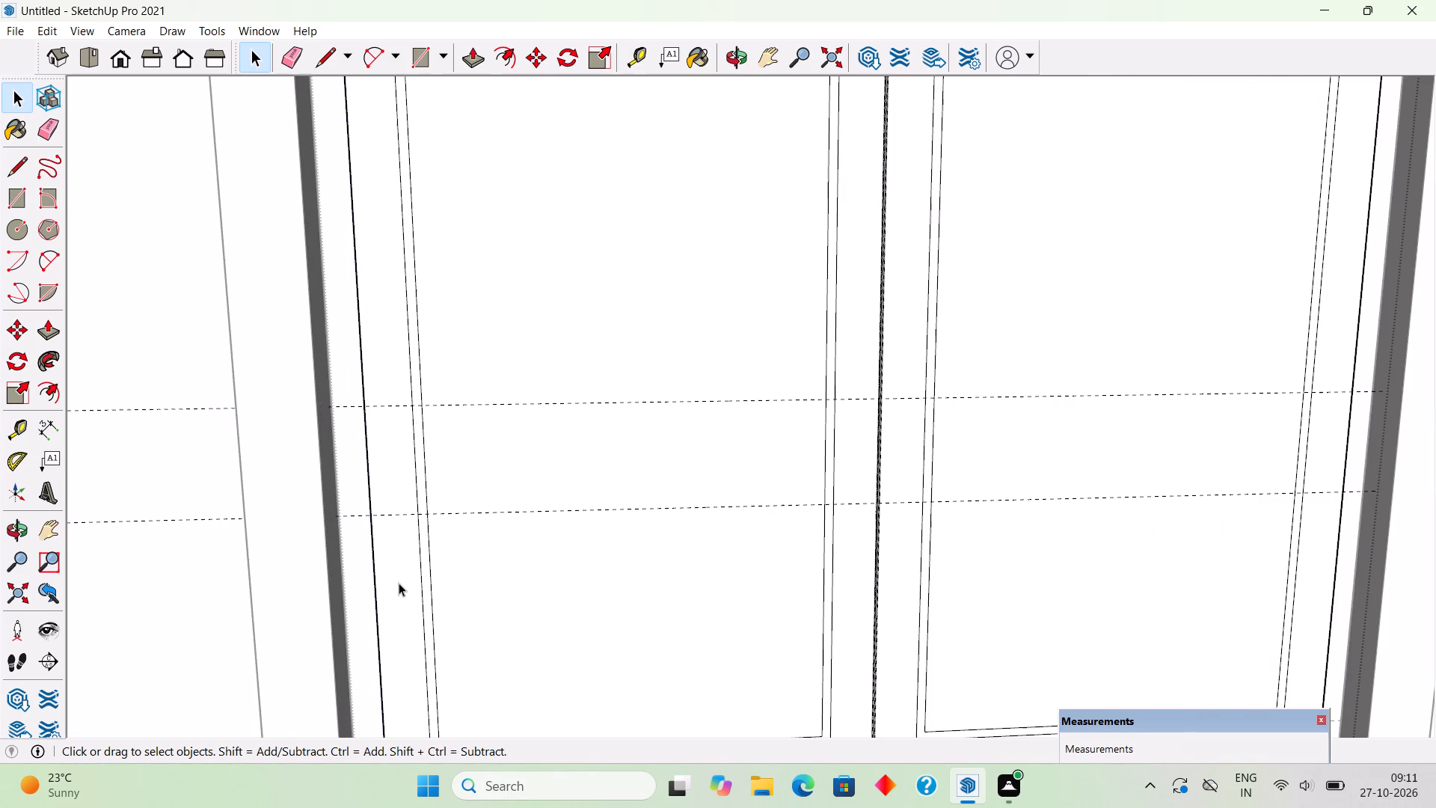
{"action": "key", "text": "t"}
{"action": "left_click", "coordinate": [524, 516]}
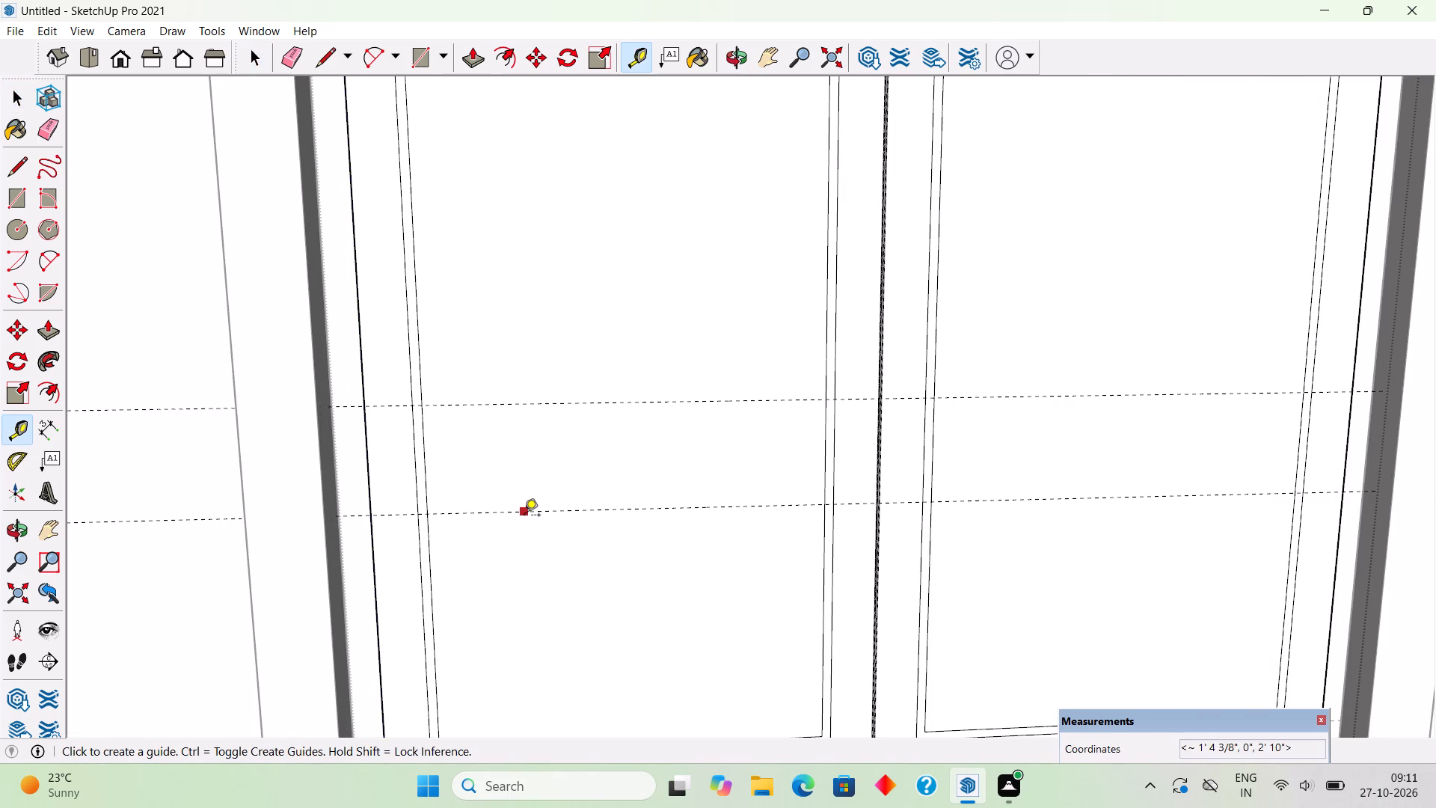
{"action": "key", "text": "1"}
{"action": "key", "text": "shift+quotedbl"}
{"action": "key", "text": "Return"}
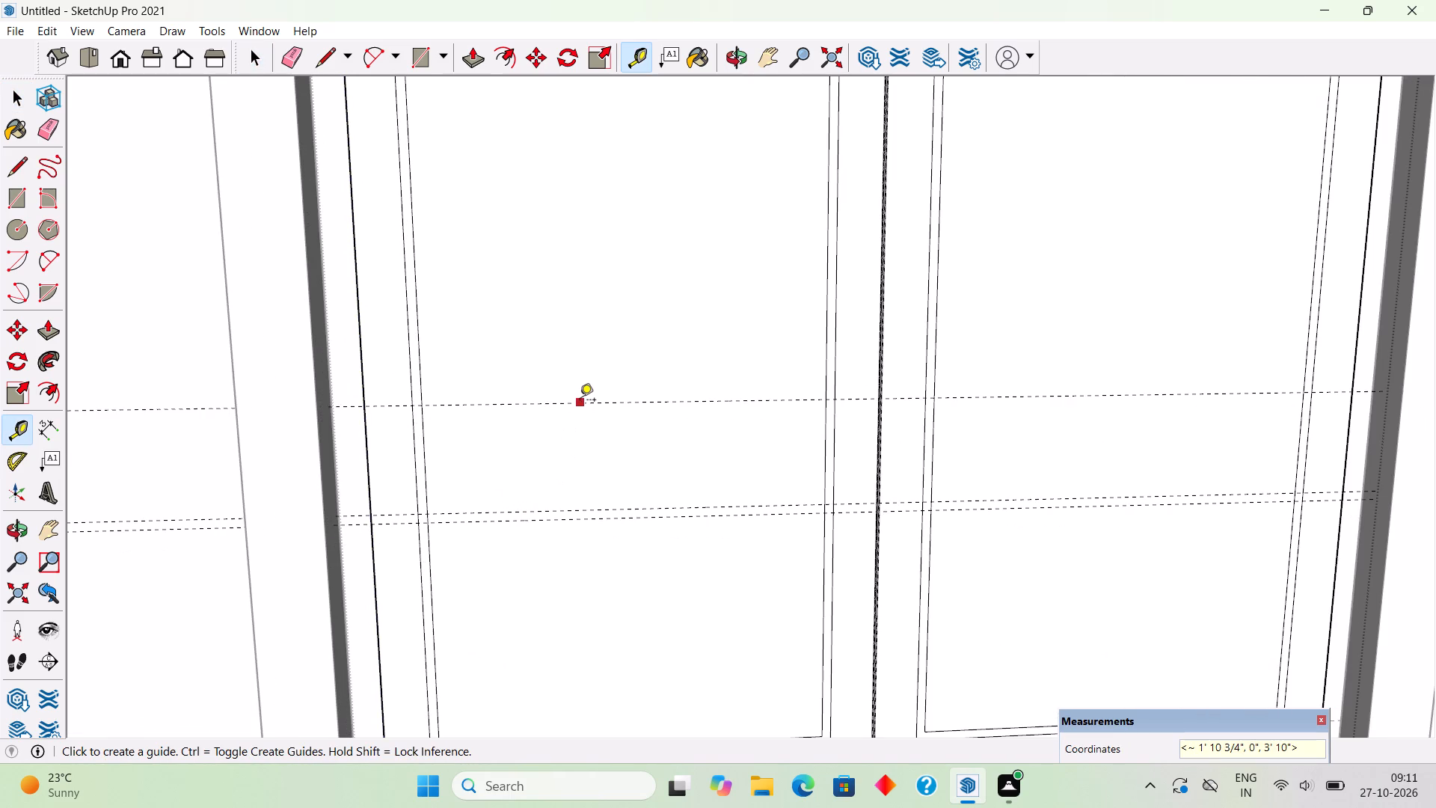
{"action": "left_click", "coordinate": [580, 401]}
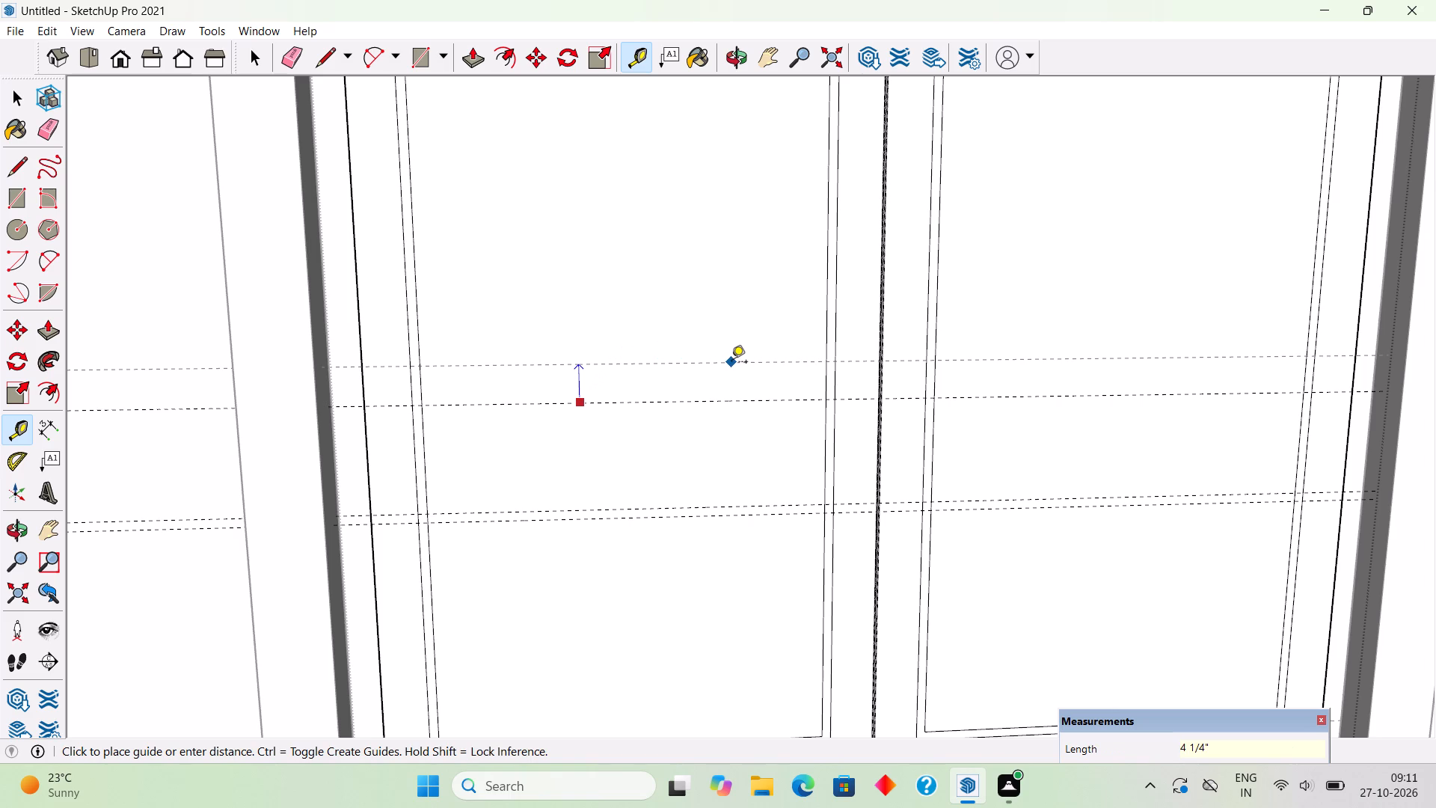
{"action": "type", "text": "1\""}
{"action": "key", "text": "Return"}
{"action": "key", "text": "space"}
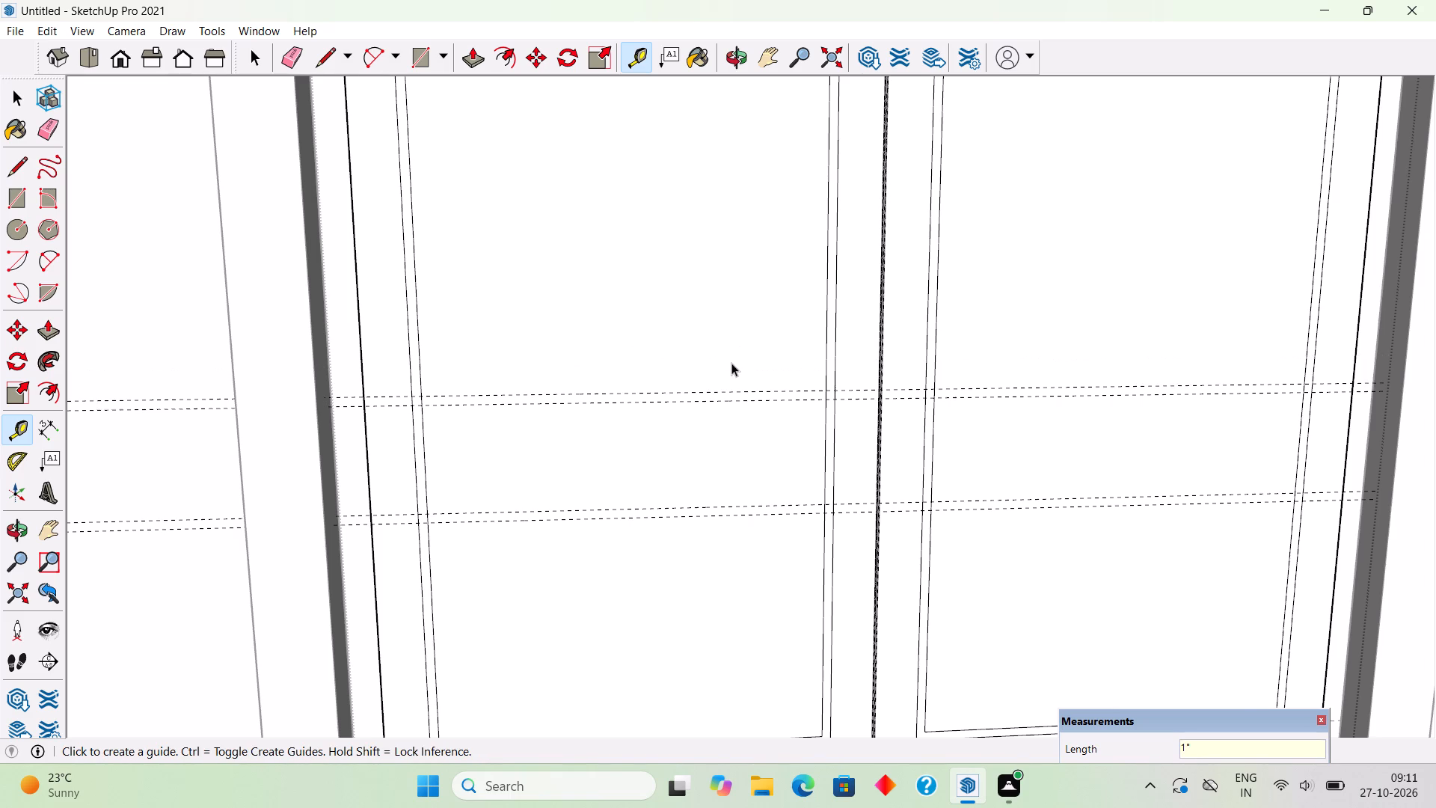
Draw four lines along the guides across the left leaf: outer two about 3' 7 7/8" between inner edges, middle two about 3' 9 7/8" between outer edges.
{"action": "scroll", "coordinate": [689, 420], "scroll_direction": "down", "scroll_amount": 2}
{"action": "left_click", "coordinate": [495, 573]}
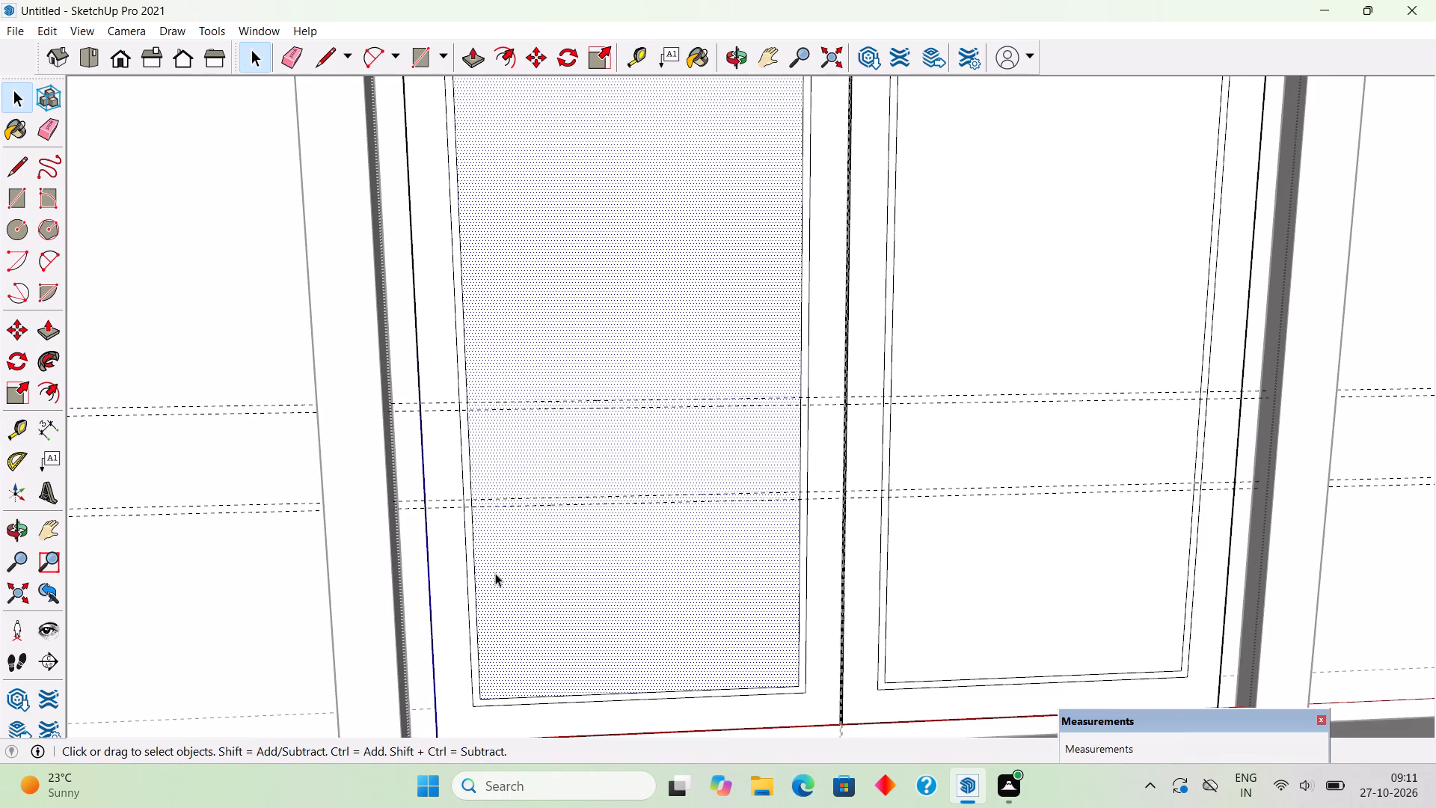
{"action": "scroll", "coordinate": [494, 572], "scroll_direction": "up", "scroll_amount": 5}
{"action": "key", "text": "l"}
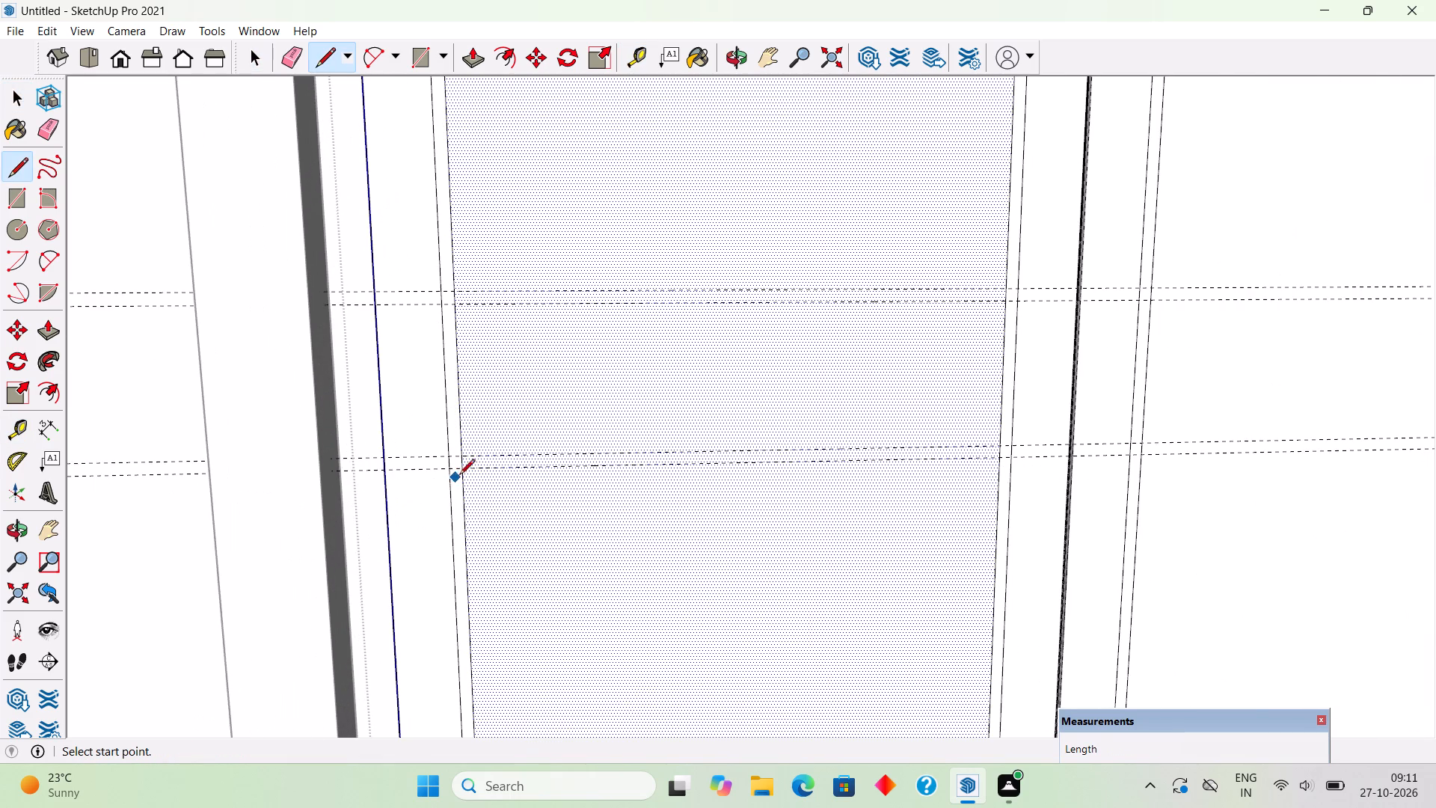
{"action": "left_click", "coordinate": [466, 468]}
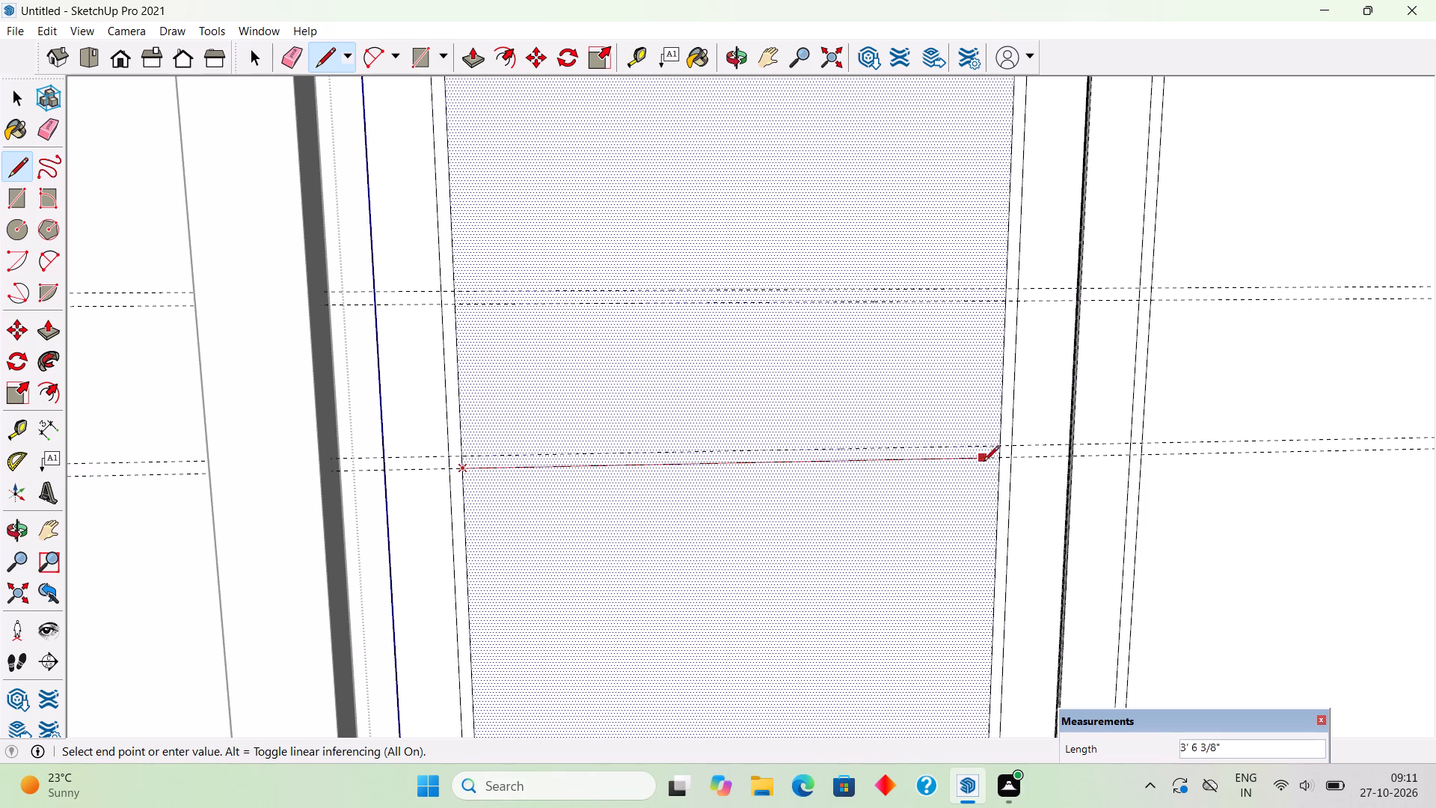
{"action": "left_click", "coordinate": [1004, 462]}
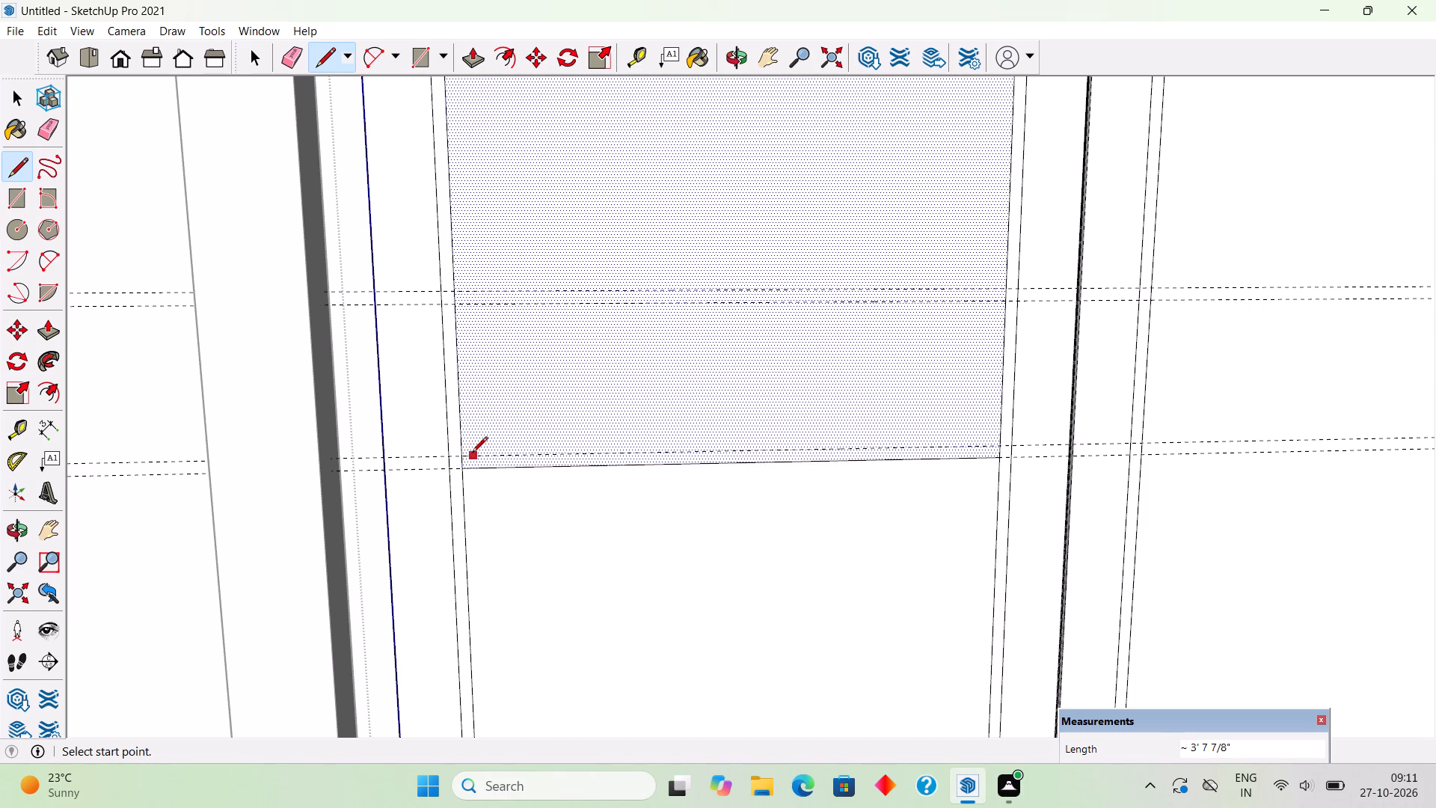
{"action": "left_click", "coordinate": [452, 453]}
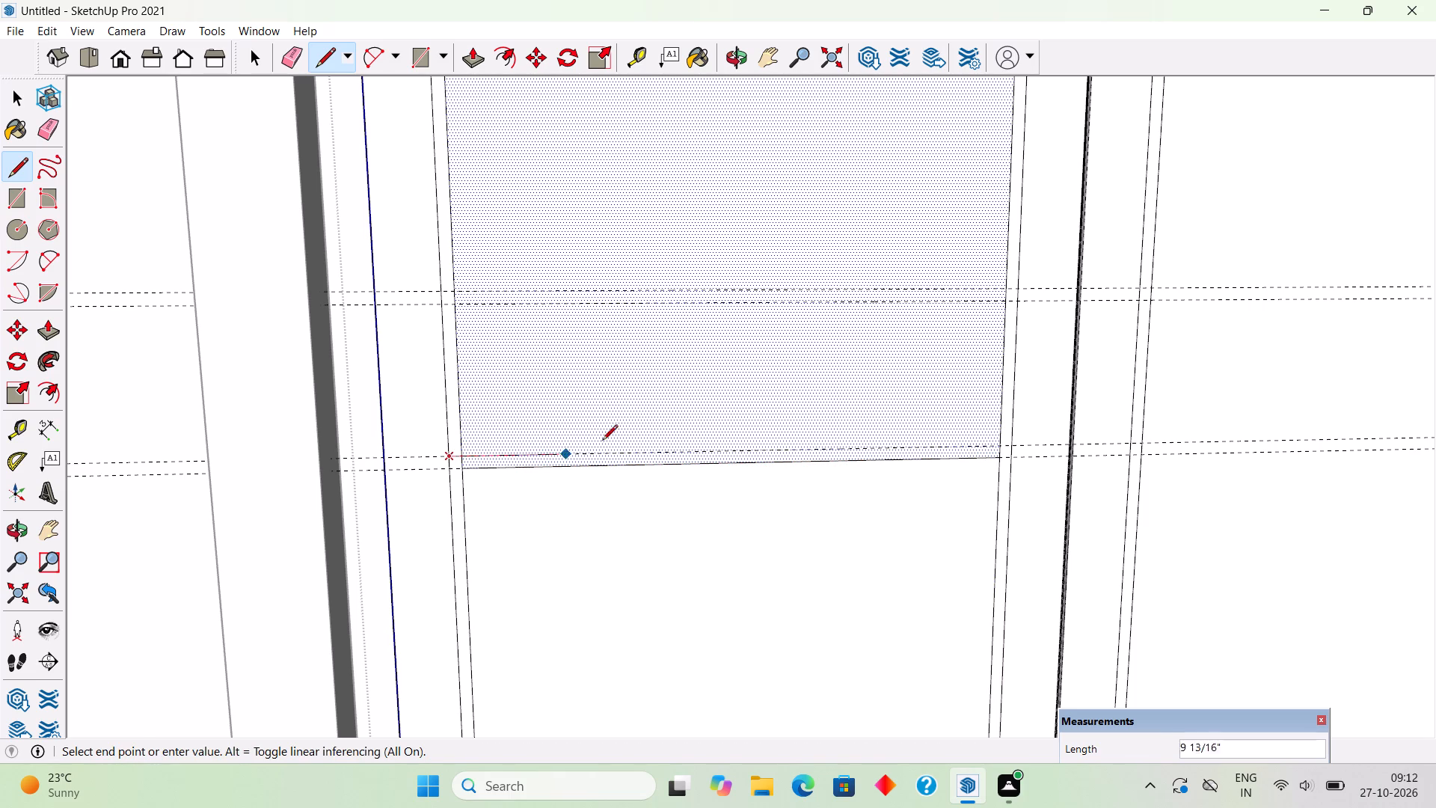
{"action": "left_click", "coordinate": [1013, 442]}
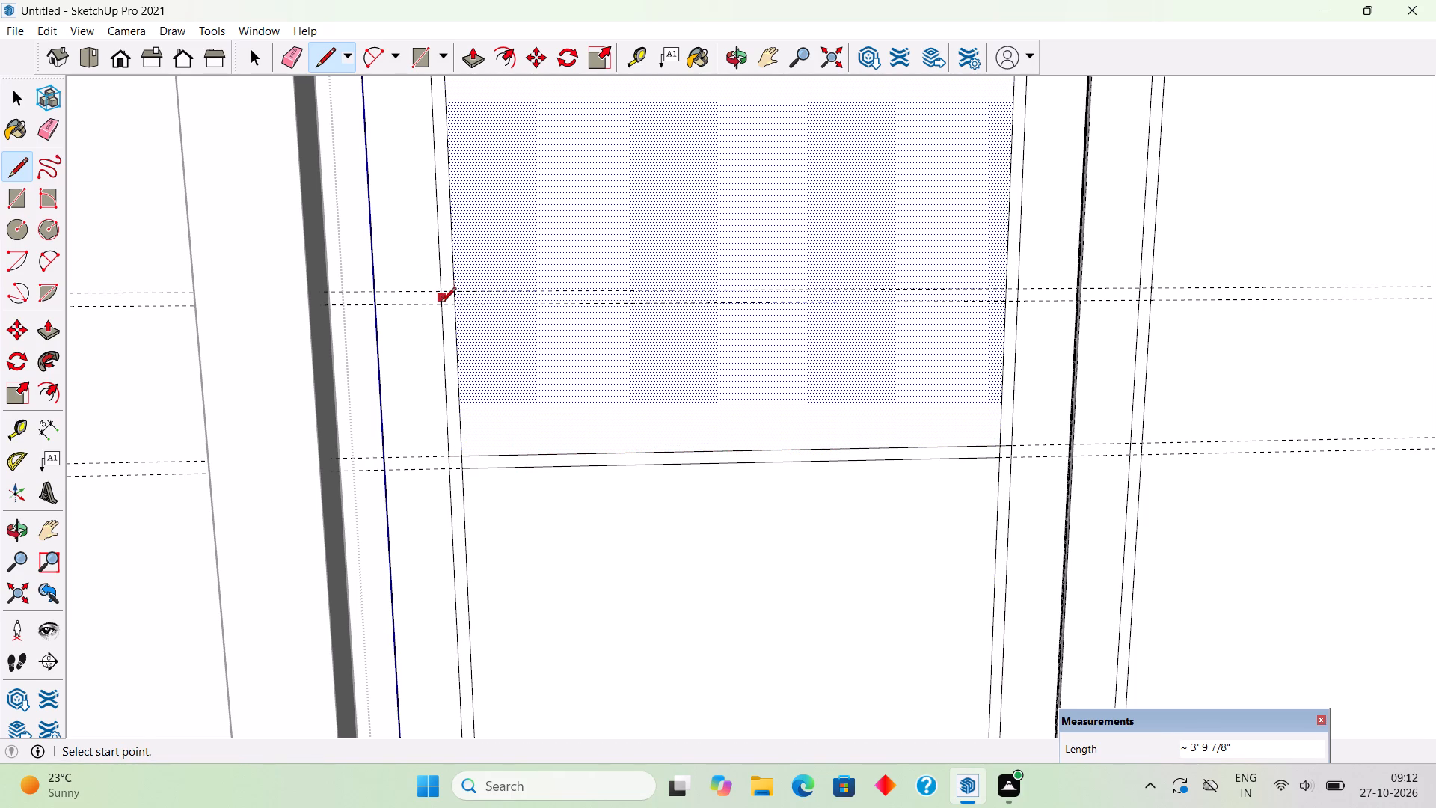
{"action": "left_click", "coordinate": [441, 304]}
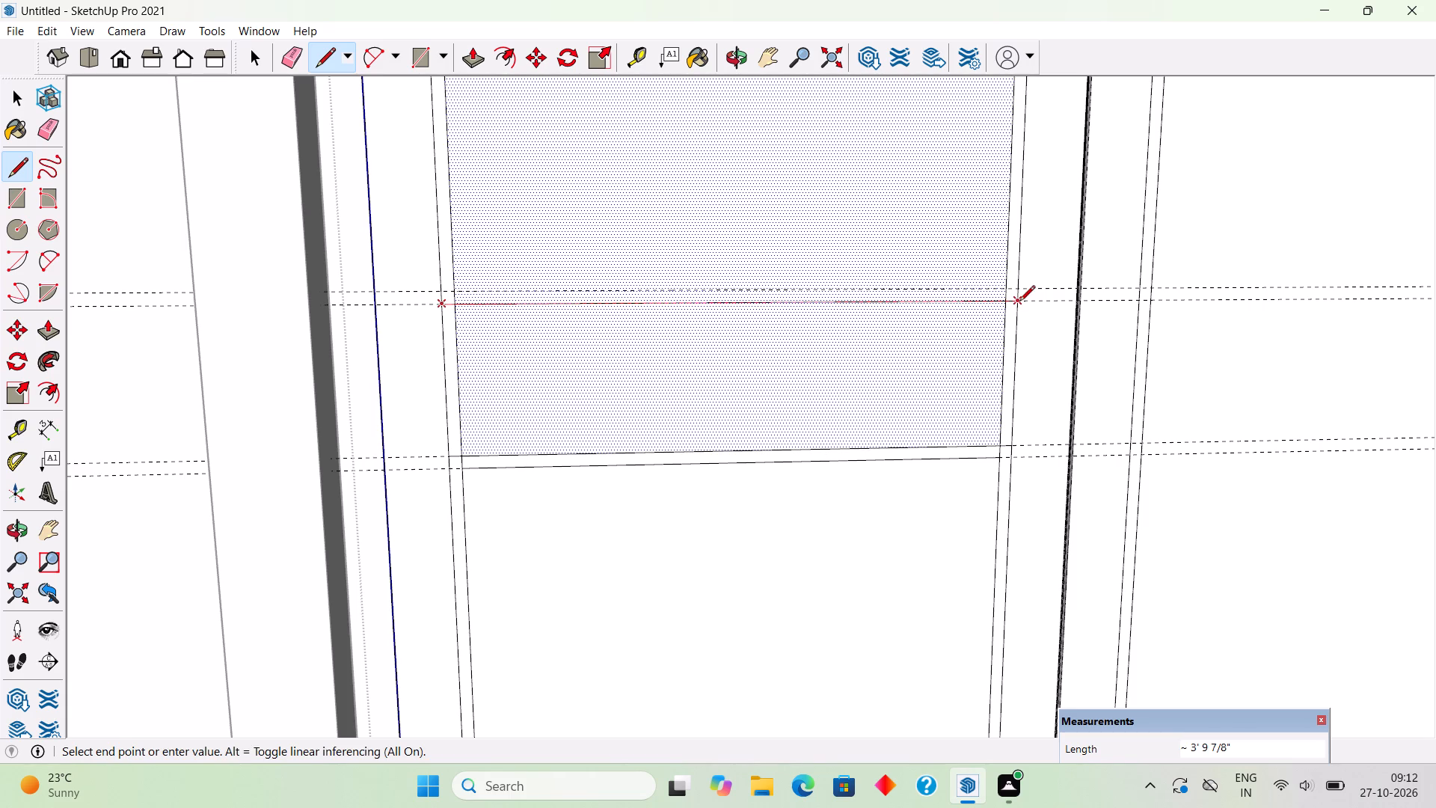
{"action": "left_click", "coordinate": [1019, 302]}
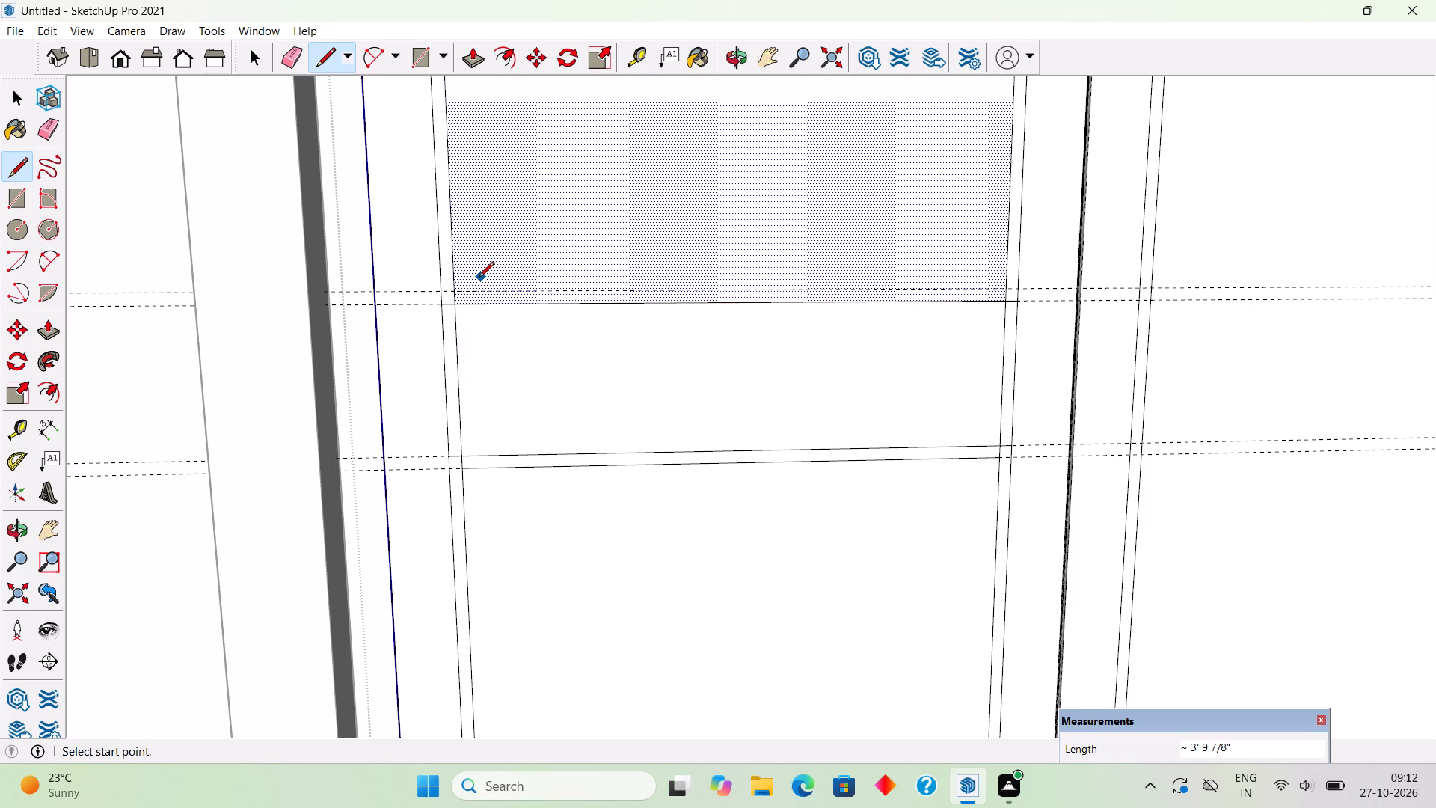
{"action": "left_click", "coordinate": [452, 292]}
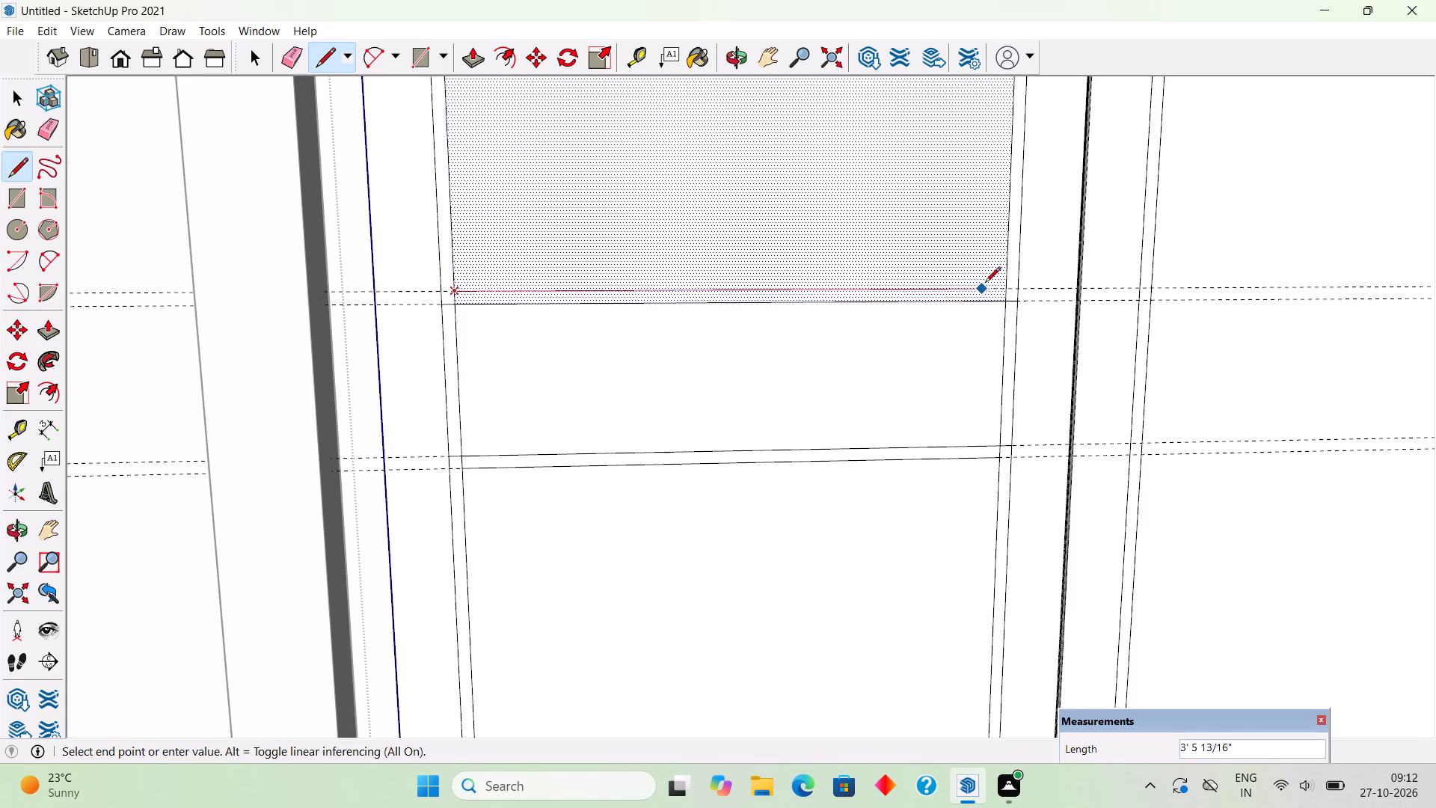
{"action": "left_click", "coordinate": [1003, 284]}
Draw four lines along the guides across the right leaf: outer two about 3' 7 7/8" between inner edges, middle two about 3' 9 7/8" between outer edges.
{"action": "scroll", "coordinate": [285, 349], "scroll_direction": "down", "scroll_amount": 7}
{"action": "scroll", "coordinate": [1203, 300], "scroll_direction": "up", "scroll_amount": 4}
{"action": "scroll", "coordinate": [916, 480], "scroll_direction": "up", "scroll_amount": 1}
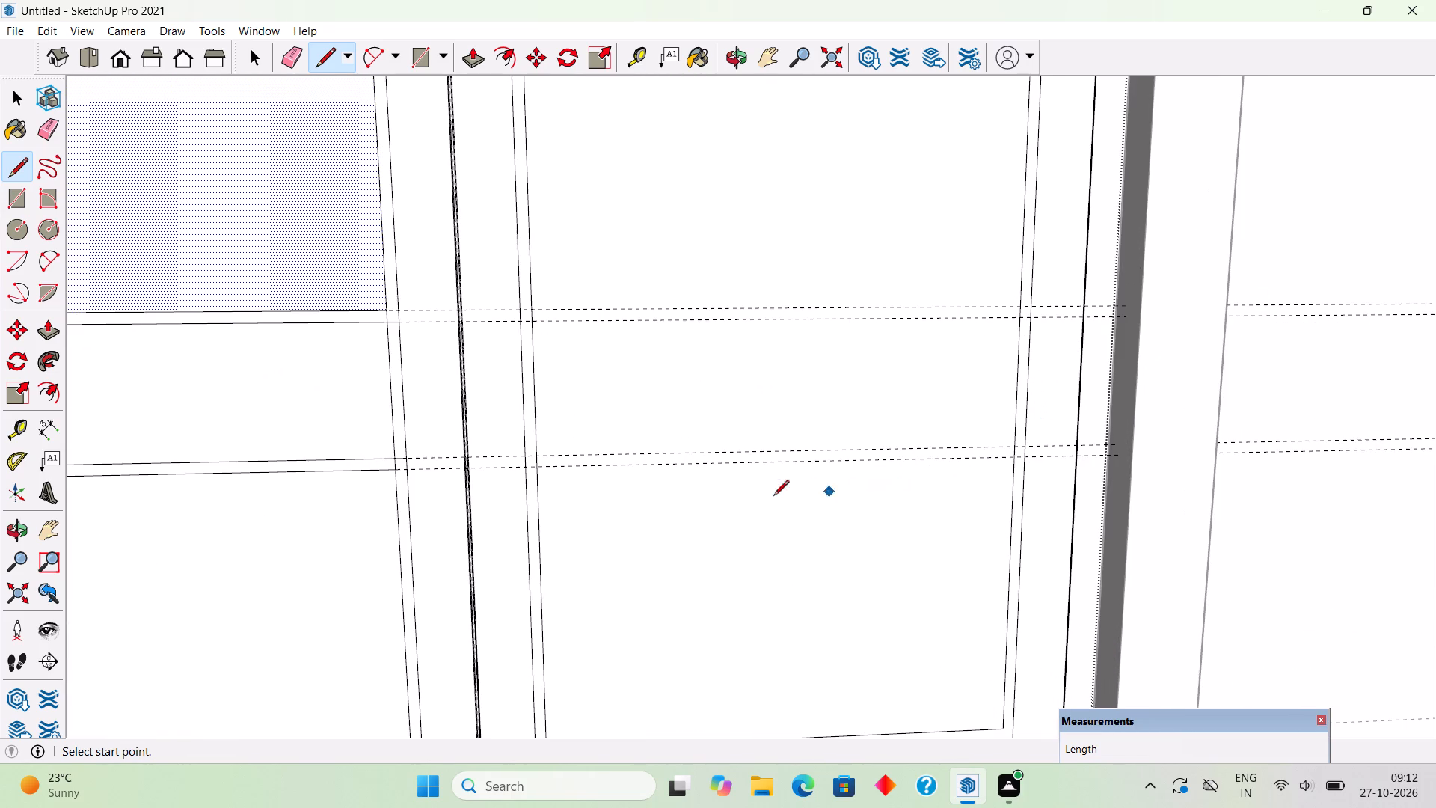
{"action": "left_click", "coordinate": [538, 468]}
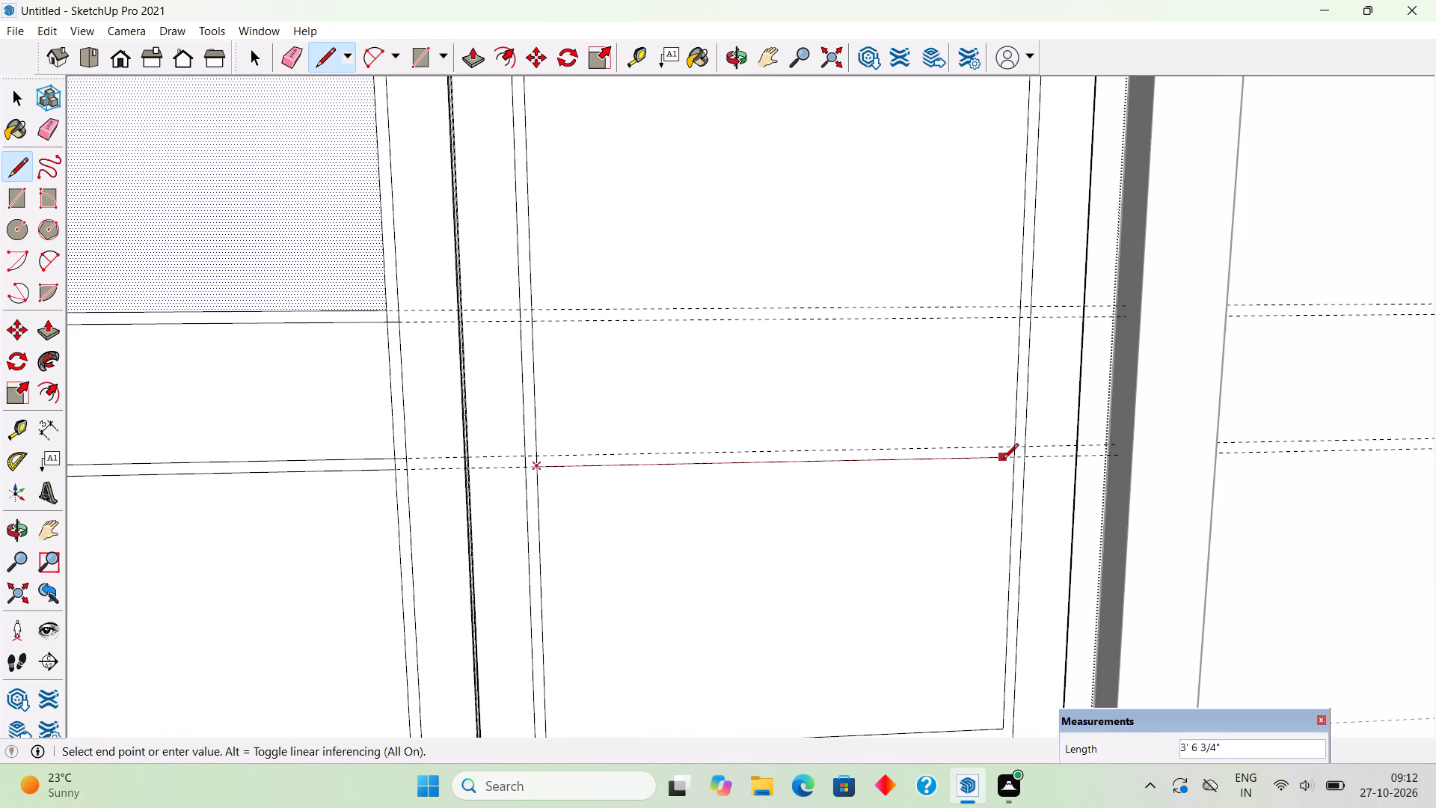
{"action": "left_click", "coordinate": [1018, 459]}
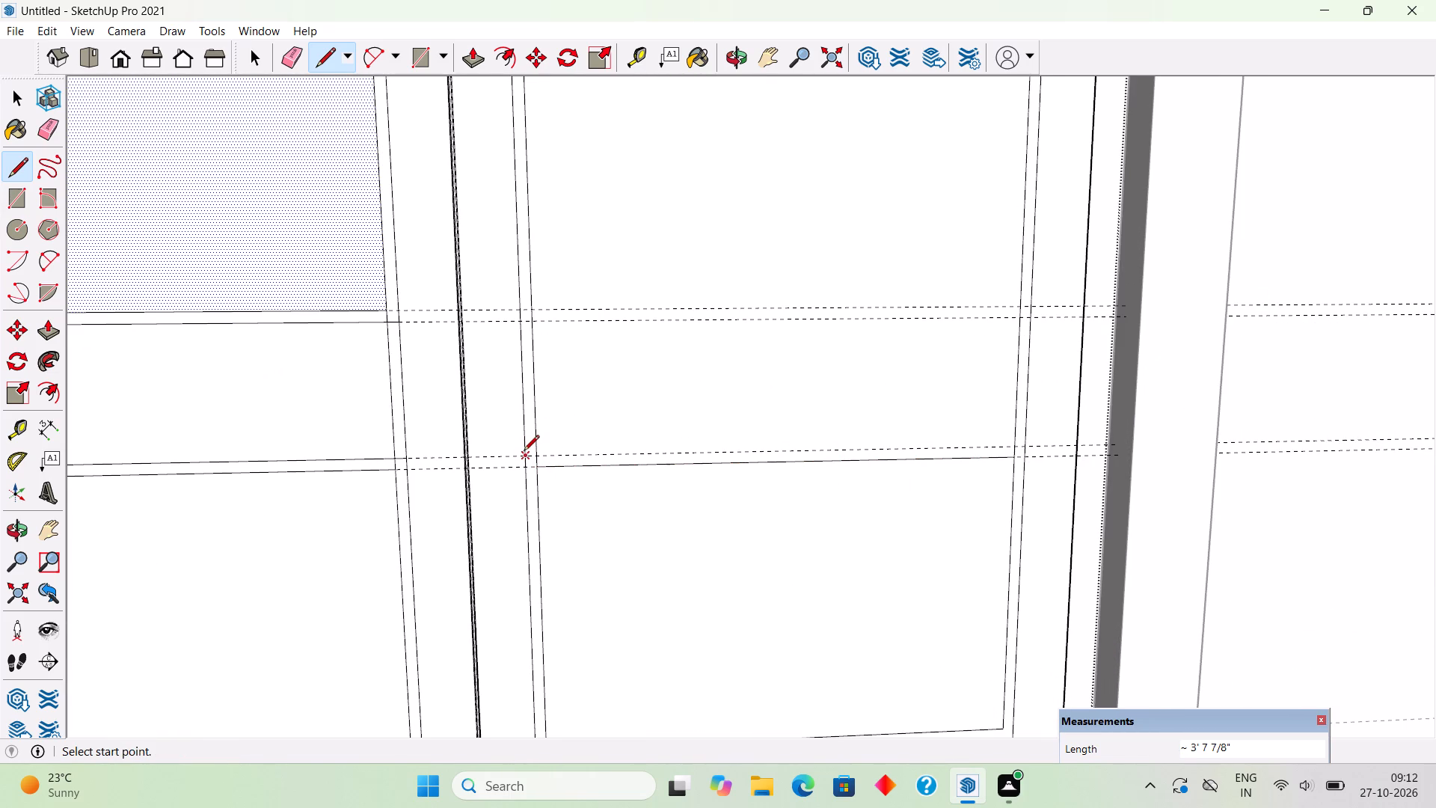
{"action": "left_click", "coordinate": [524, 452]}
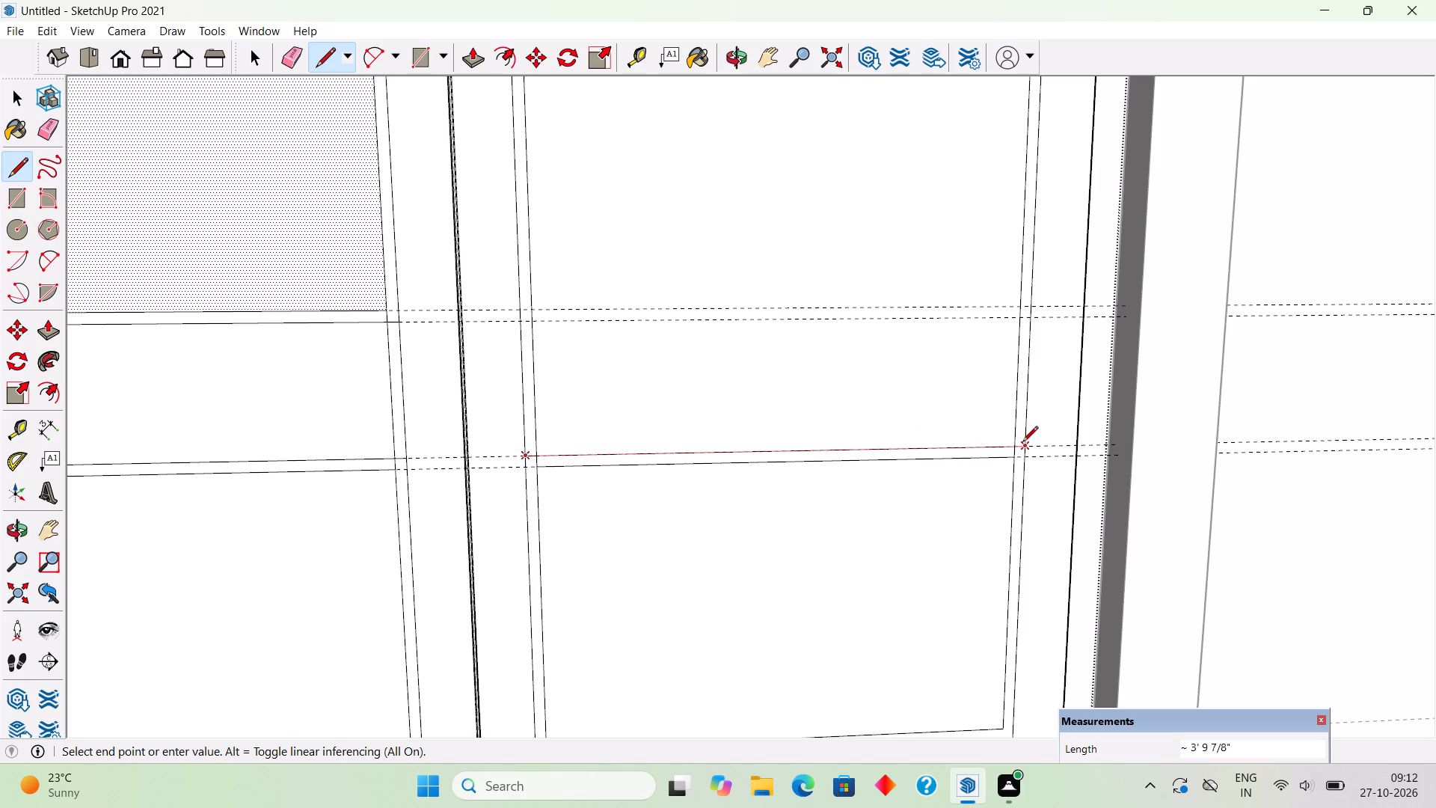
{"action": "left_click", "coordinate": [1022, 443]}
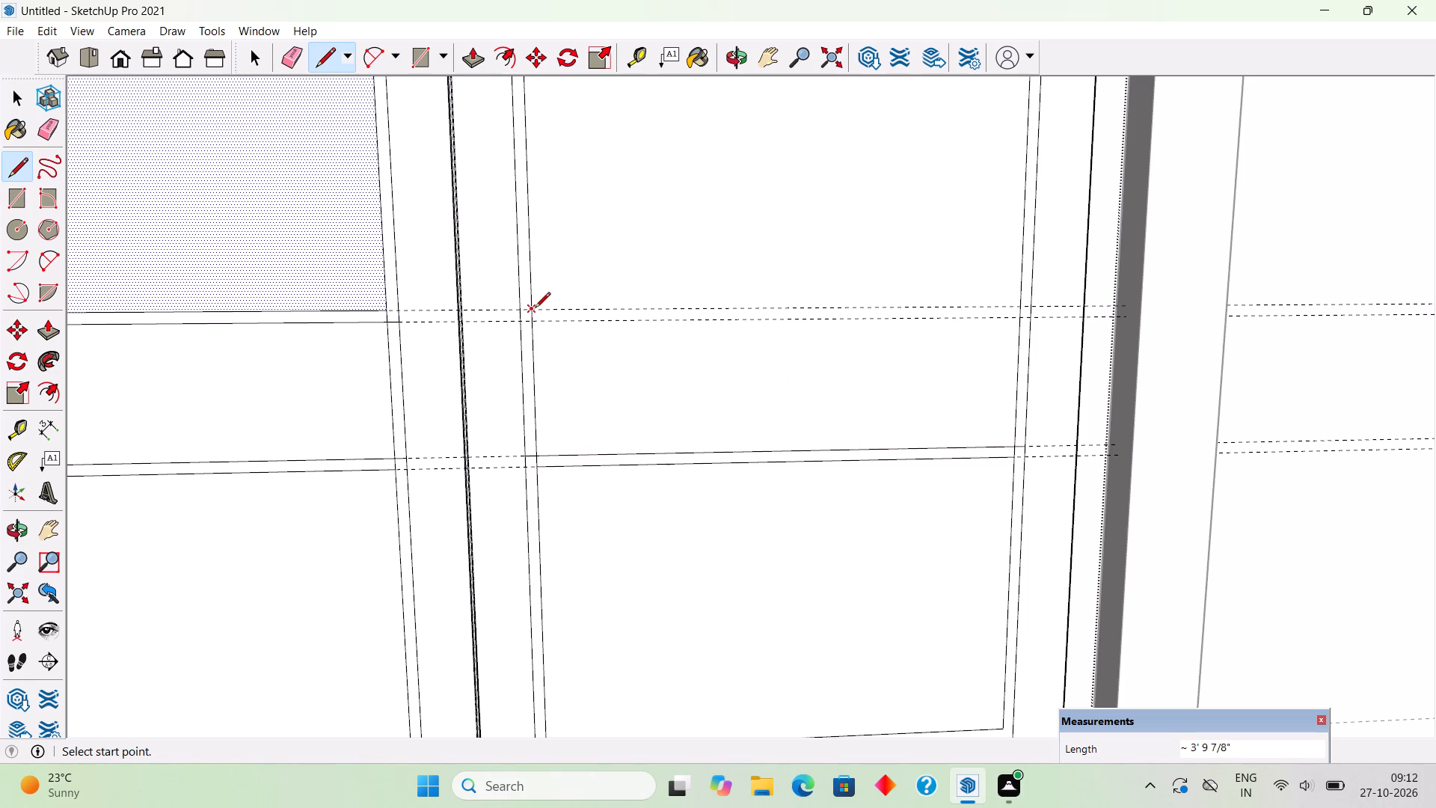
{"action": "left_click", "coordinate": [535, 309]}
{"action": "left_click", "coordinate": [1020, 304]}
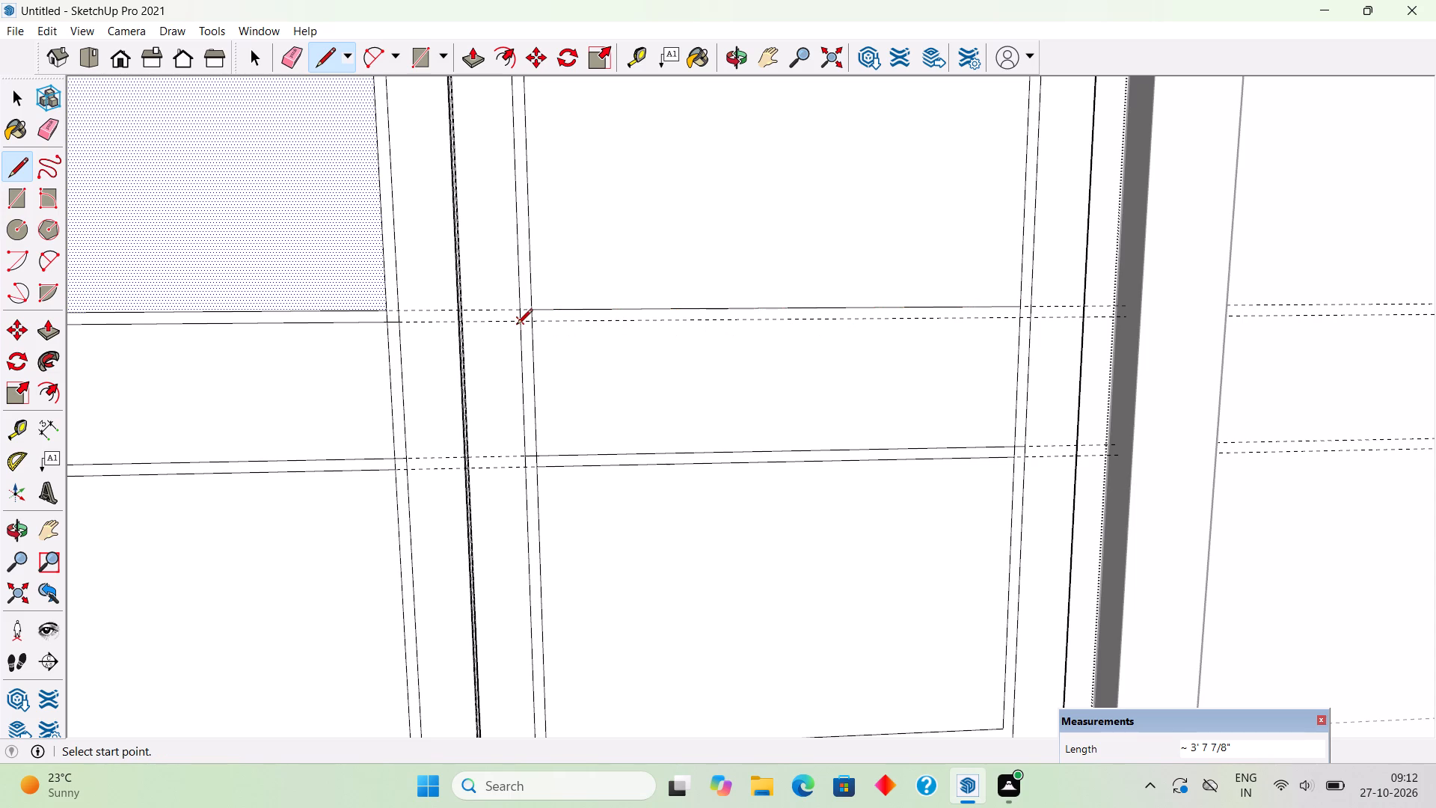
{"action": "left_click", "coordinate": [518, 324]}
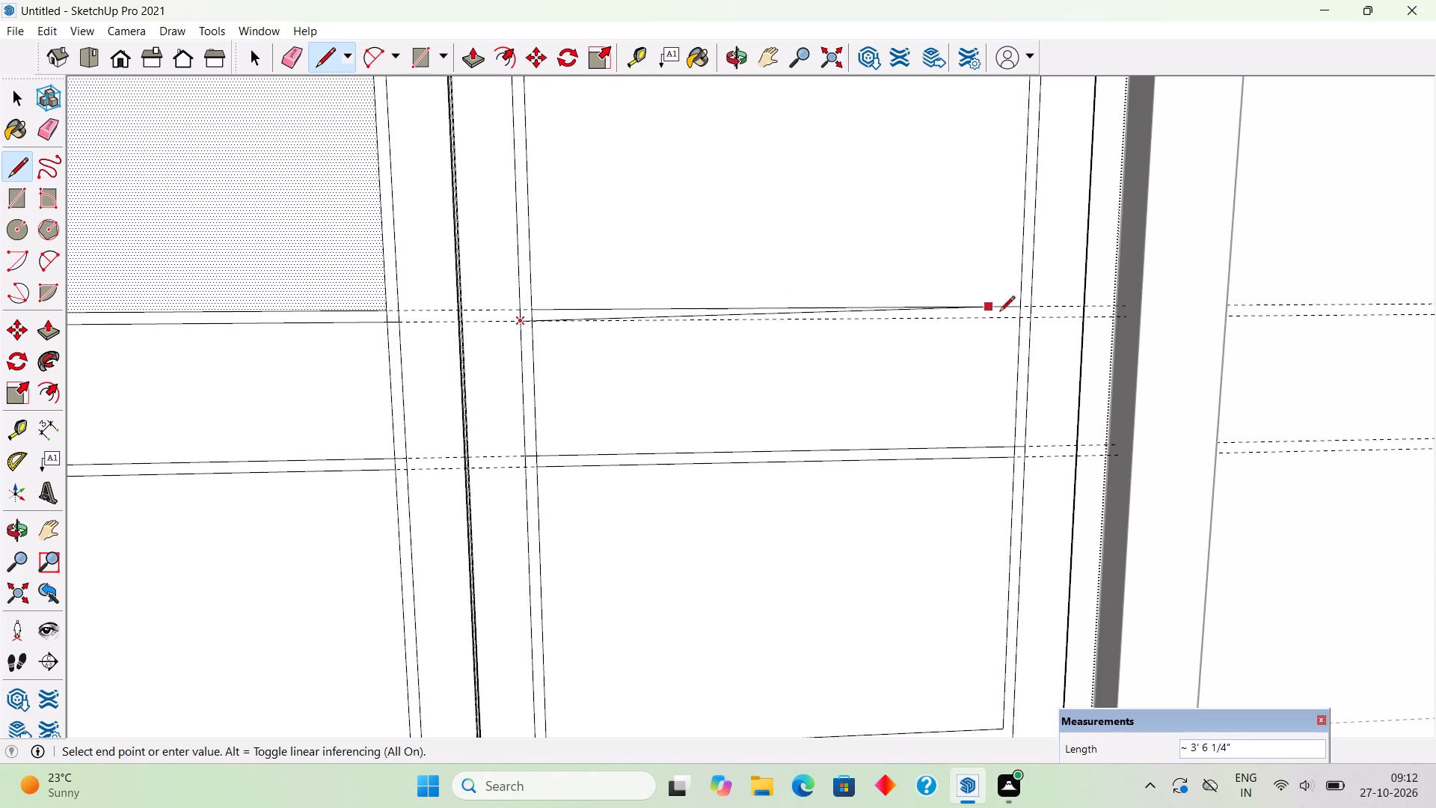
{"action": "left_click", "coordinate": [1028, 322]}
{"action": "scroll", "coordinate": [1034, 332], "scroll_direction": "down", "scroll_amount": 4}
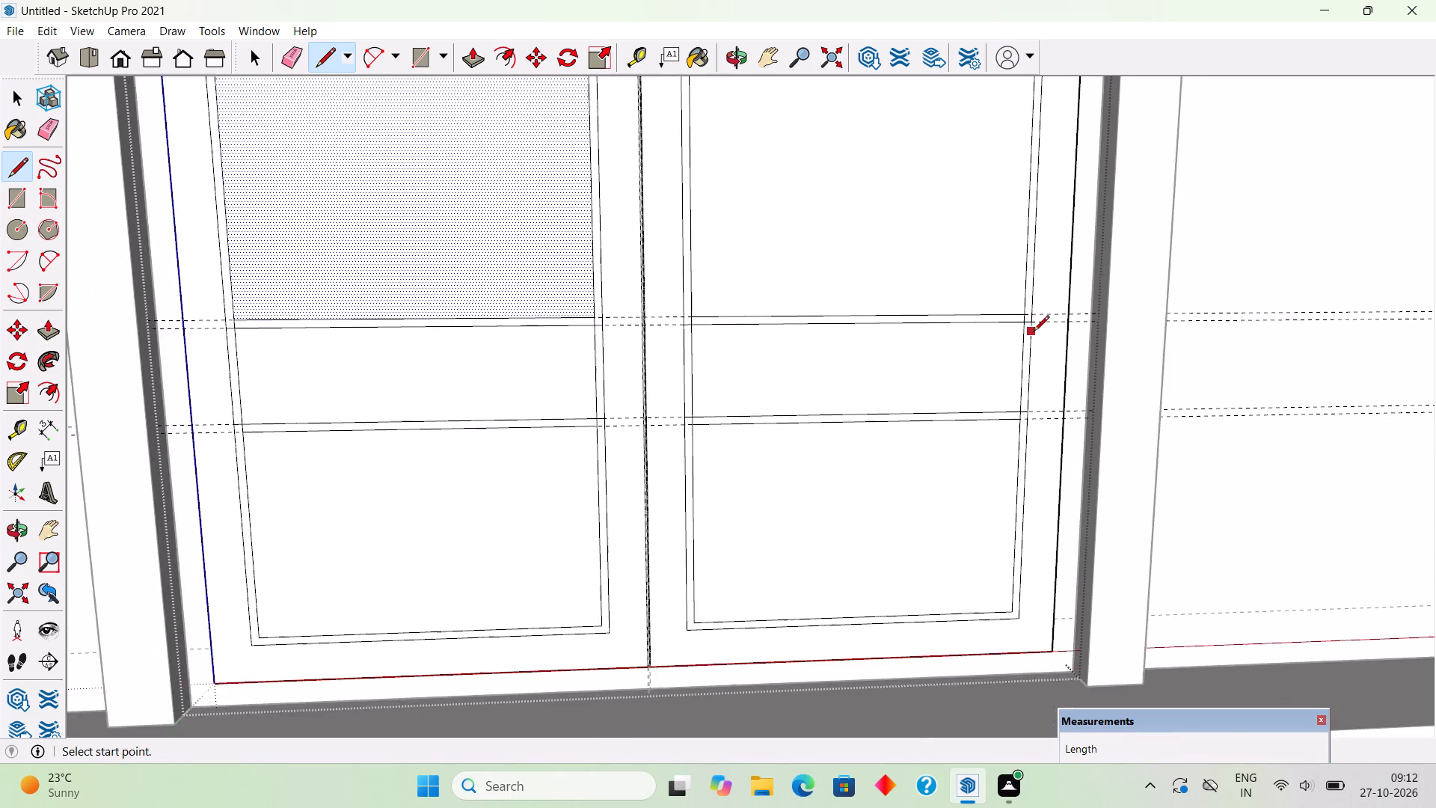
{"action": "scroll", "coordinate": [1034, 332], "scroll_direction": "down", "scroll_amount": 3}
{"action": "key", "text": "space"}
Delete the left leaf's inner and outer left-side vertical edge segments between the two pairs of crossing lines.
{"action": "scroll", "coordinate": [1038, 333], "scroll_direction": "down", "scroll_amount": 5}
{"action": "scroll", "coordinate": [1046, 401], "scroll_direction": "down", "scroll_amount": 4}
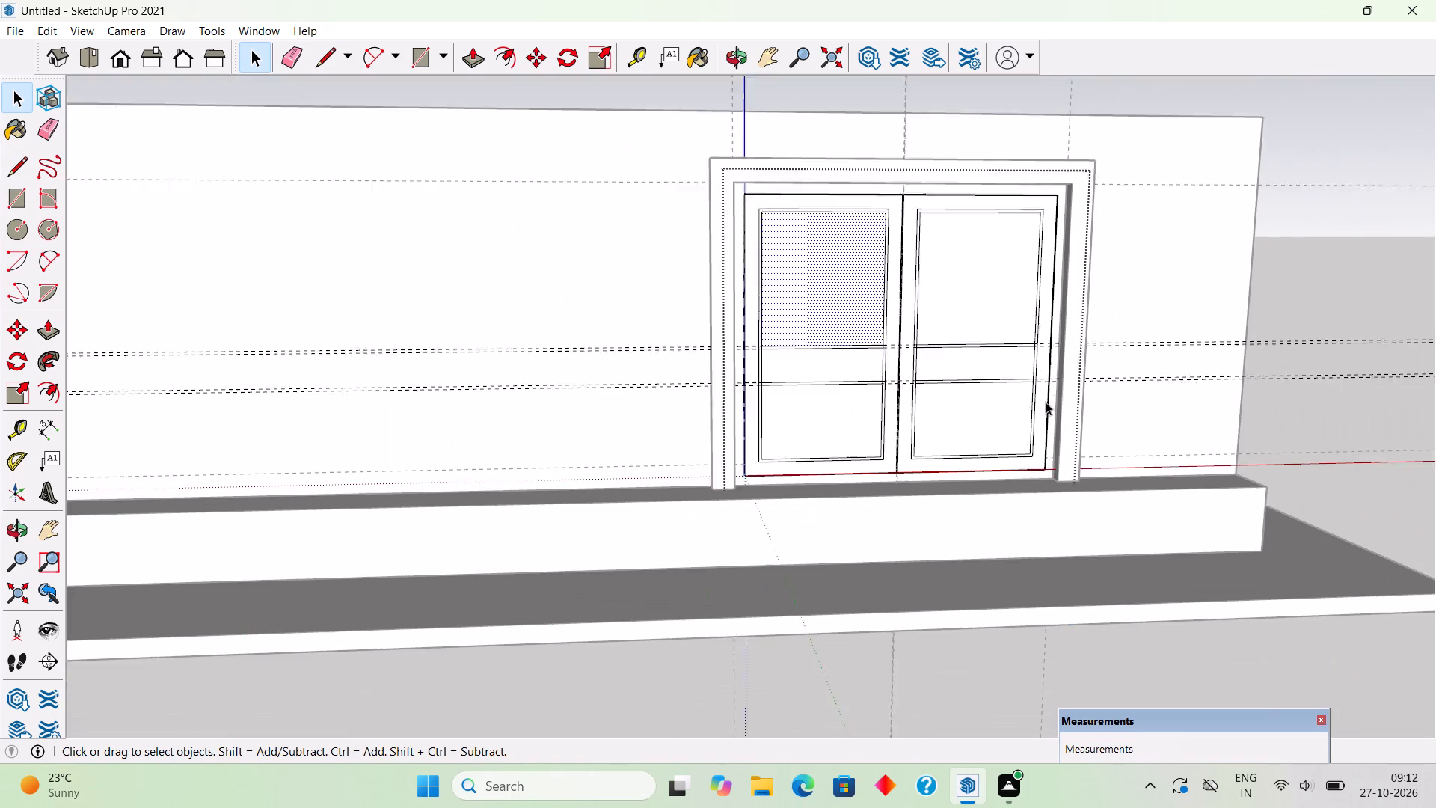
{"action": "middle_click_drag", "start_coordinate": [1057, 299], "coordinate": [1038, 230]}
{"action": "scroll", "coordinate": [755, 231], "scroll_direction": "up", "scroll_amount": 5}
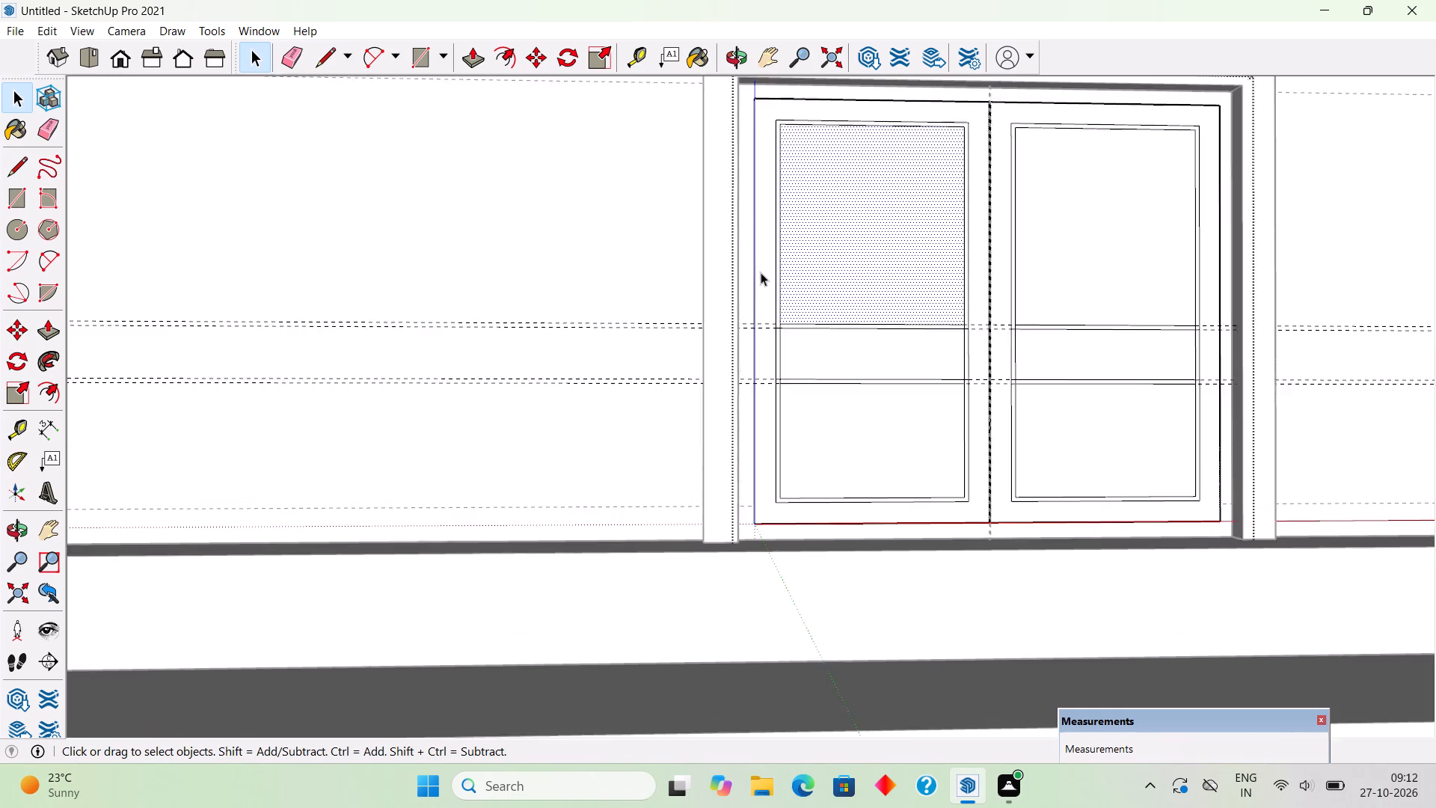
{"action": "scroll", "coordinate": [761, 272], "scroll_direction": "up", "scroll_amount": 1}
{"action": "middle_click_drag", "start_coordinate": [800, 364], "coordinate": [858, 404]}
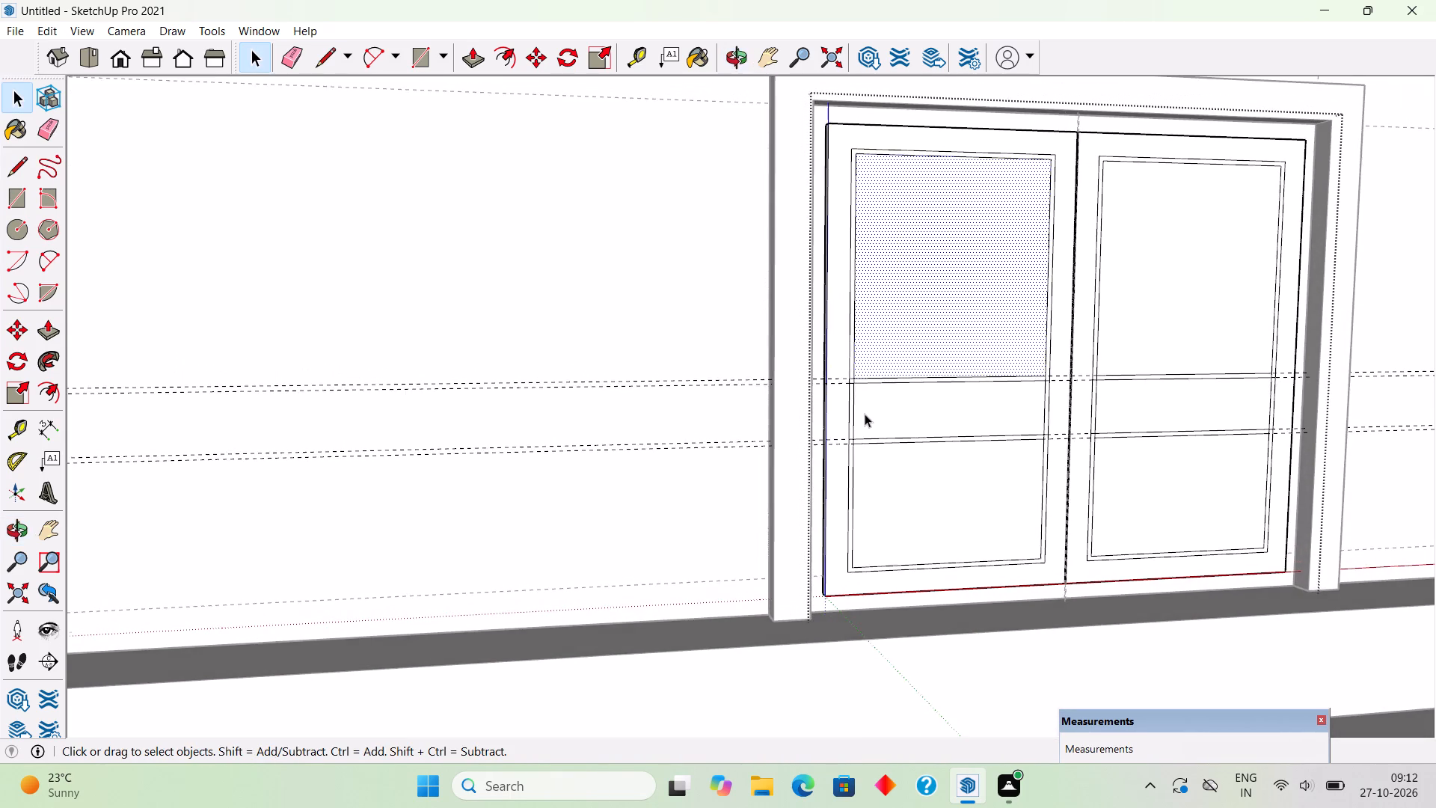
{"action": "scroll", "coordinate": [865, 414], "scroll_direction": "up", "scroll_amount": 10}
{"action": "left_click", "coordinate": [838, 443]}
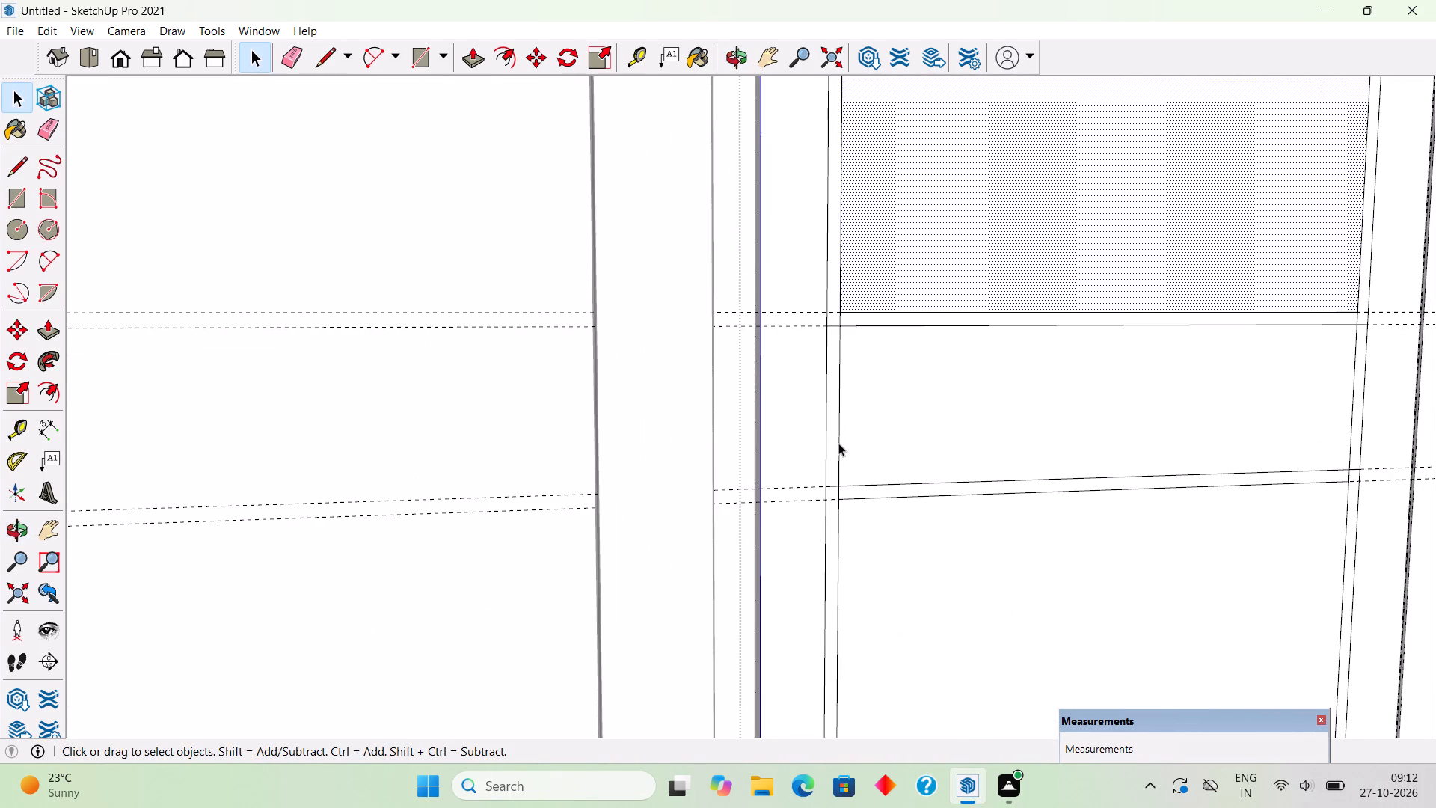
{"action": "key", "text": "Delete"}
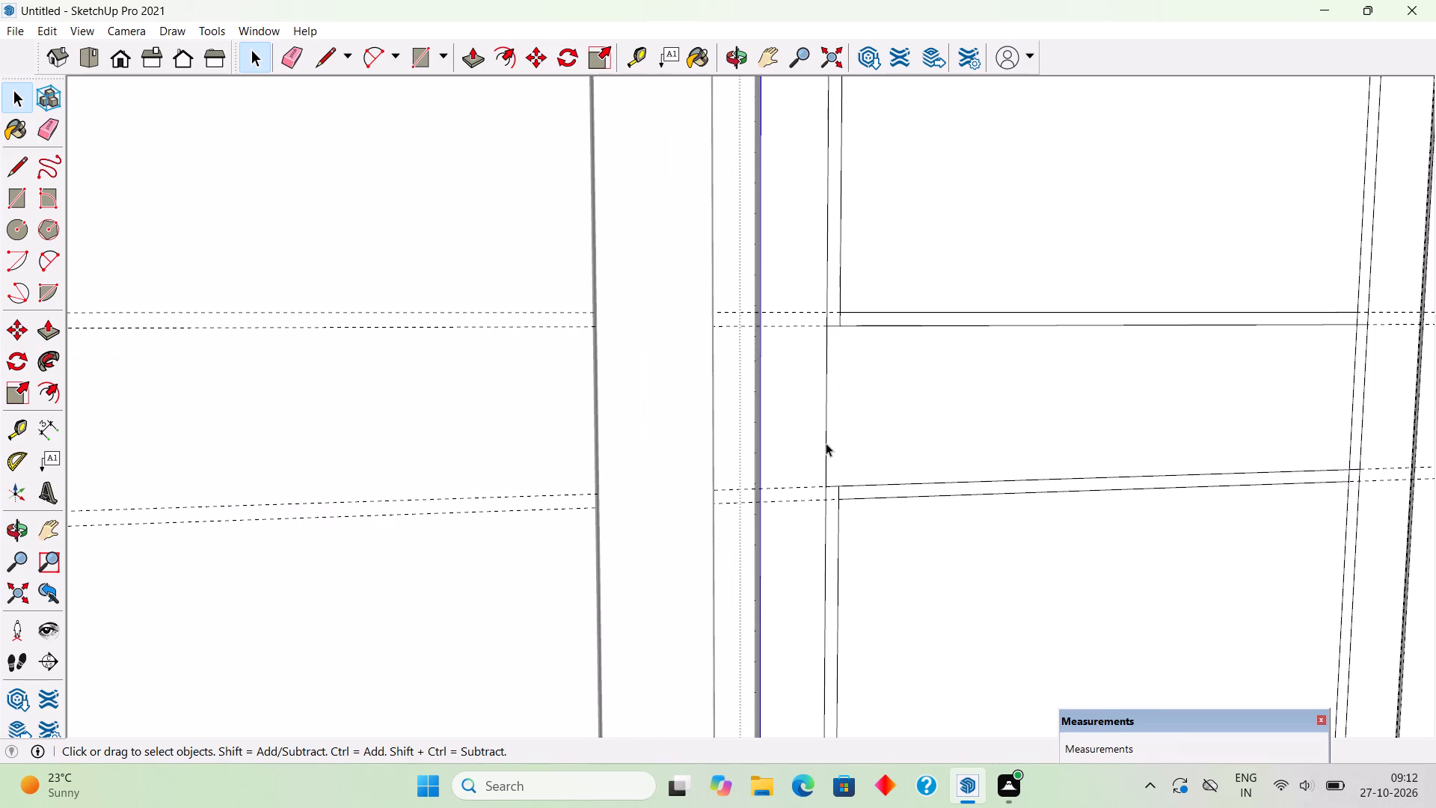
{"action": "left_click", "coordinate": [826, 443]}
{"action": "key", "text": "Delete"}
Erase the short inner vertical edge stub at the upper-left corner of the left leaf's lower panel border.
{"action": "key", "text": "e"}
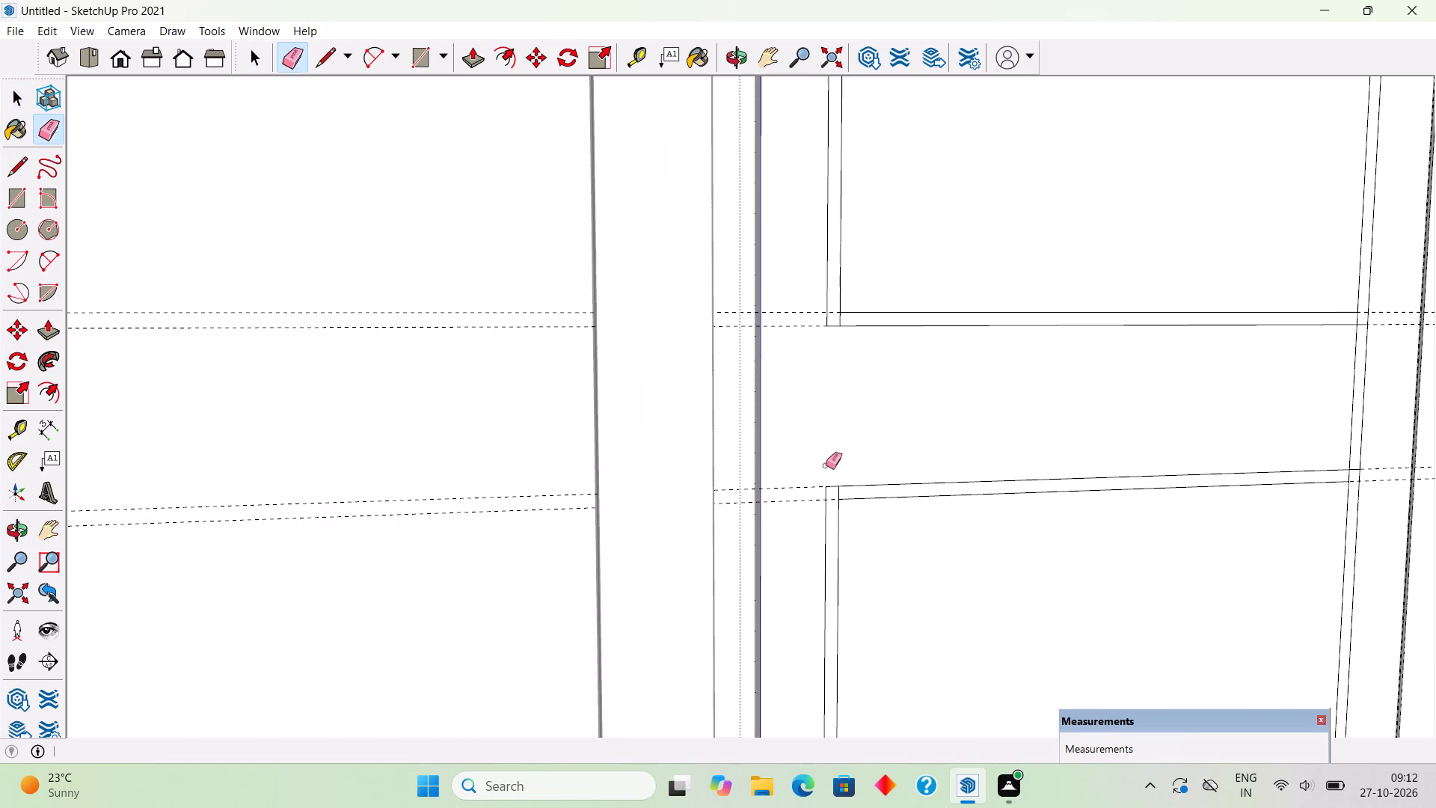
{"action": "scroll", "coordinate": [829, 506], "scroll_direction": "up", "scroll_amount": 10}
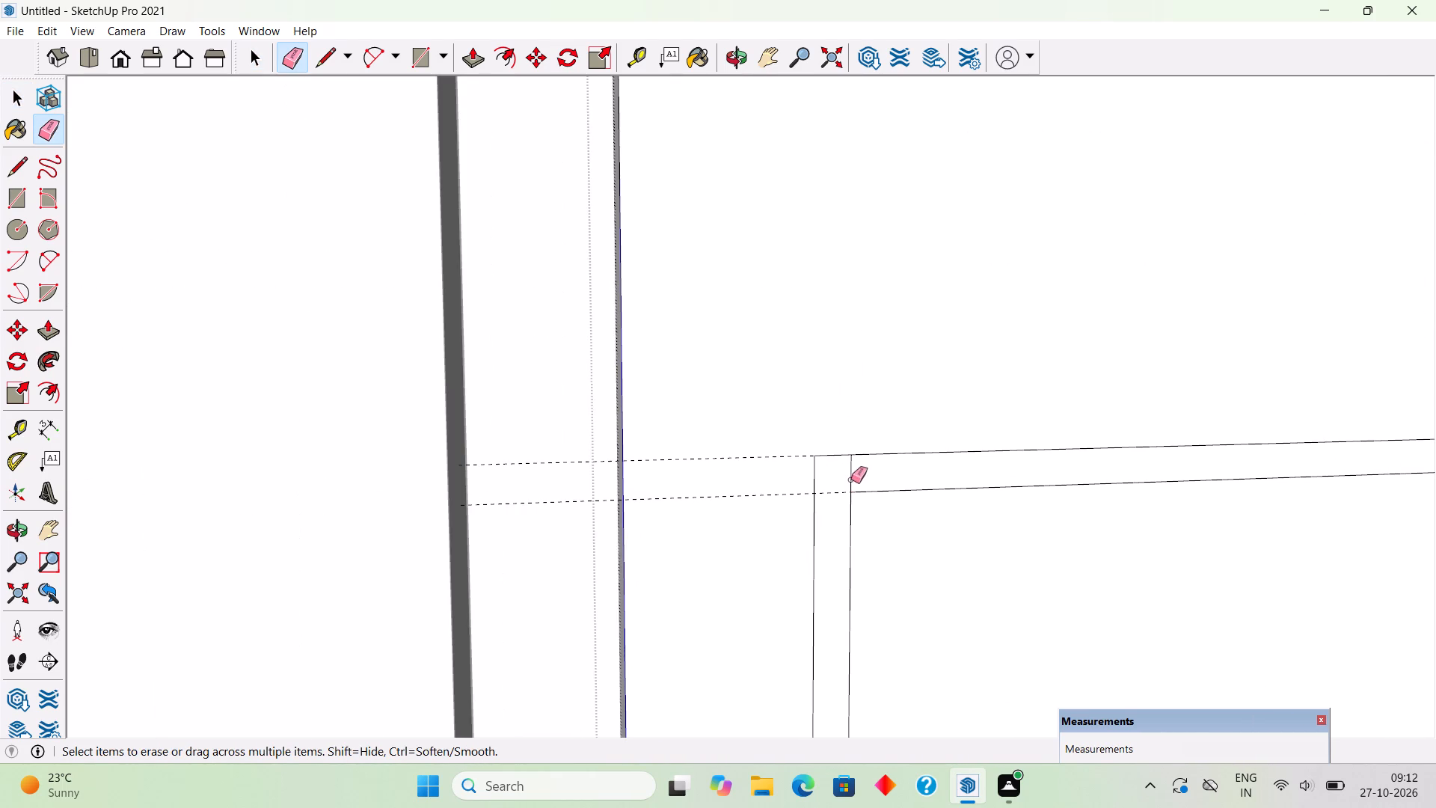
{"action": "left_click", "coordinate": [851, 480]}
{"action": "scroll", "coordinate": [571, 518], "scroll_direction": "down", "scroll_amount": 14}
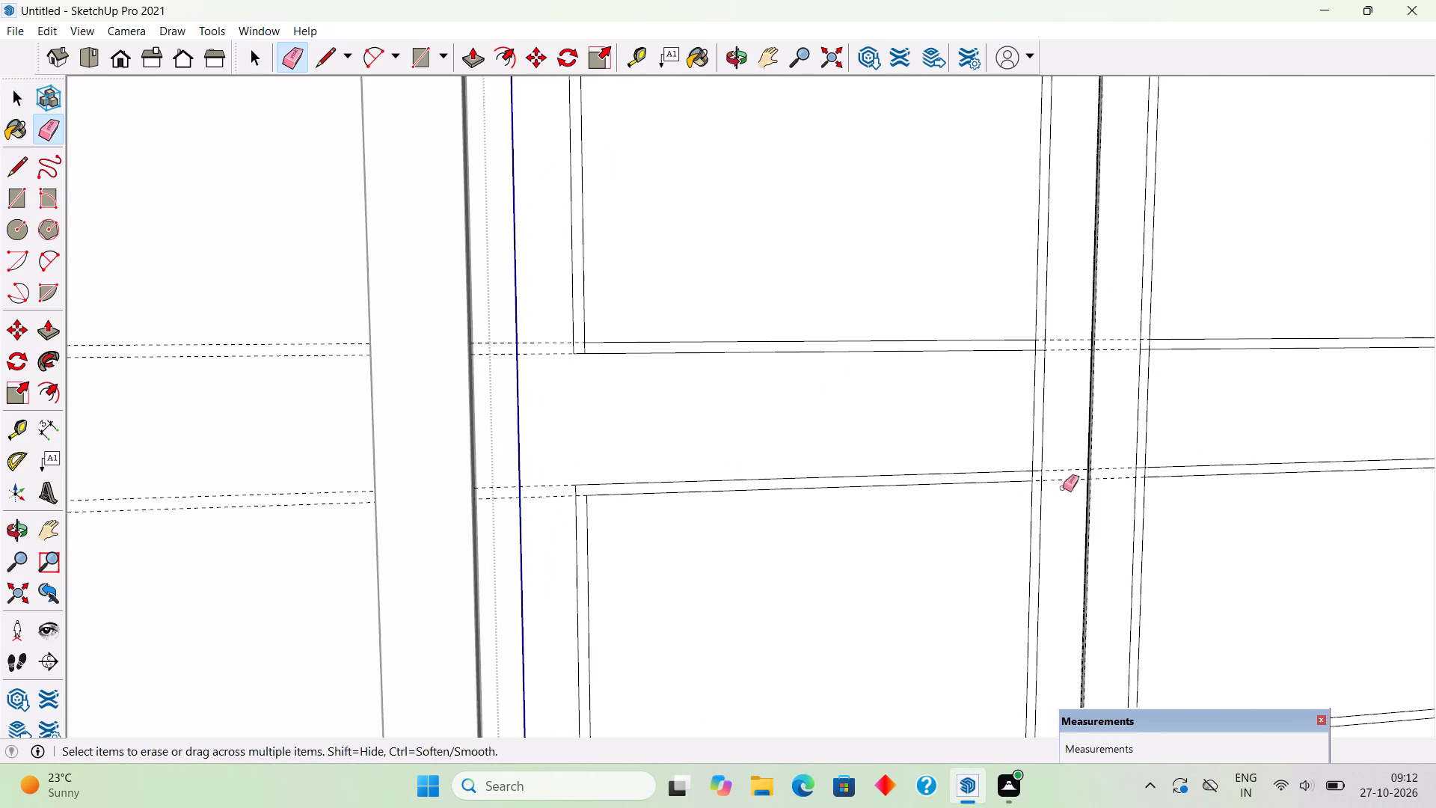
Erase the left leaf's right-side vertical edge segments between the panels and the leftover inner edge stubs at the panel border corners.
{"action": "scroll", "coordinate": [1055, 486], "scroll_direction": "up", "scroll_amount": 4}
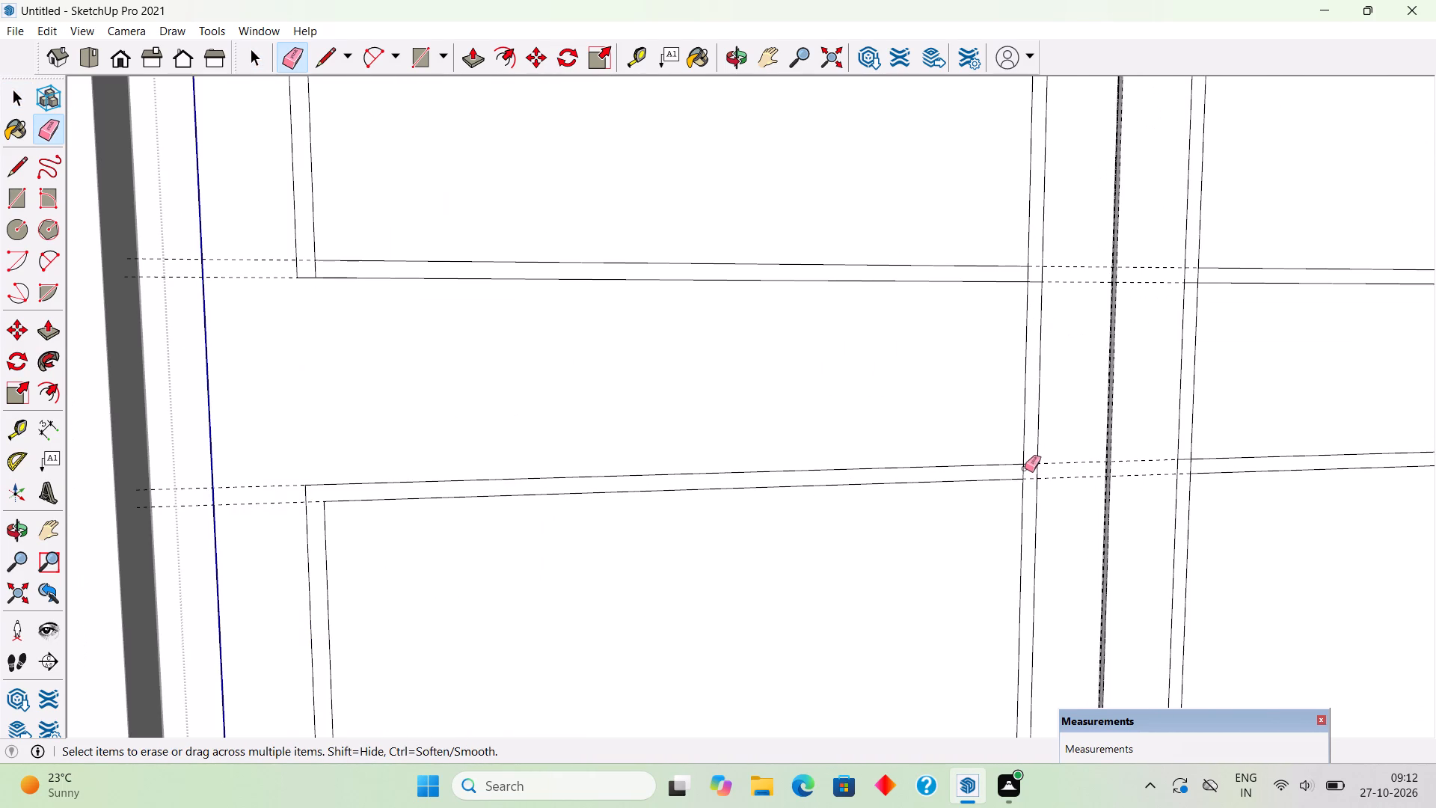
{"action": "left_click", "coordinate": [1025, 468]}
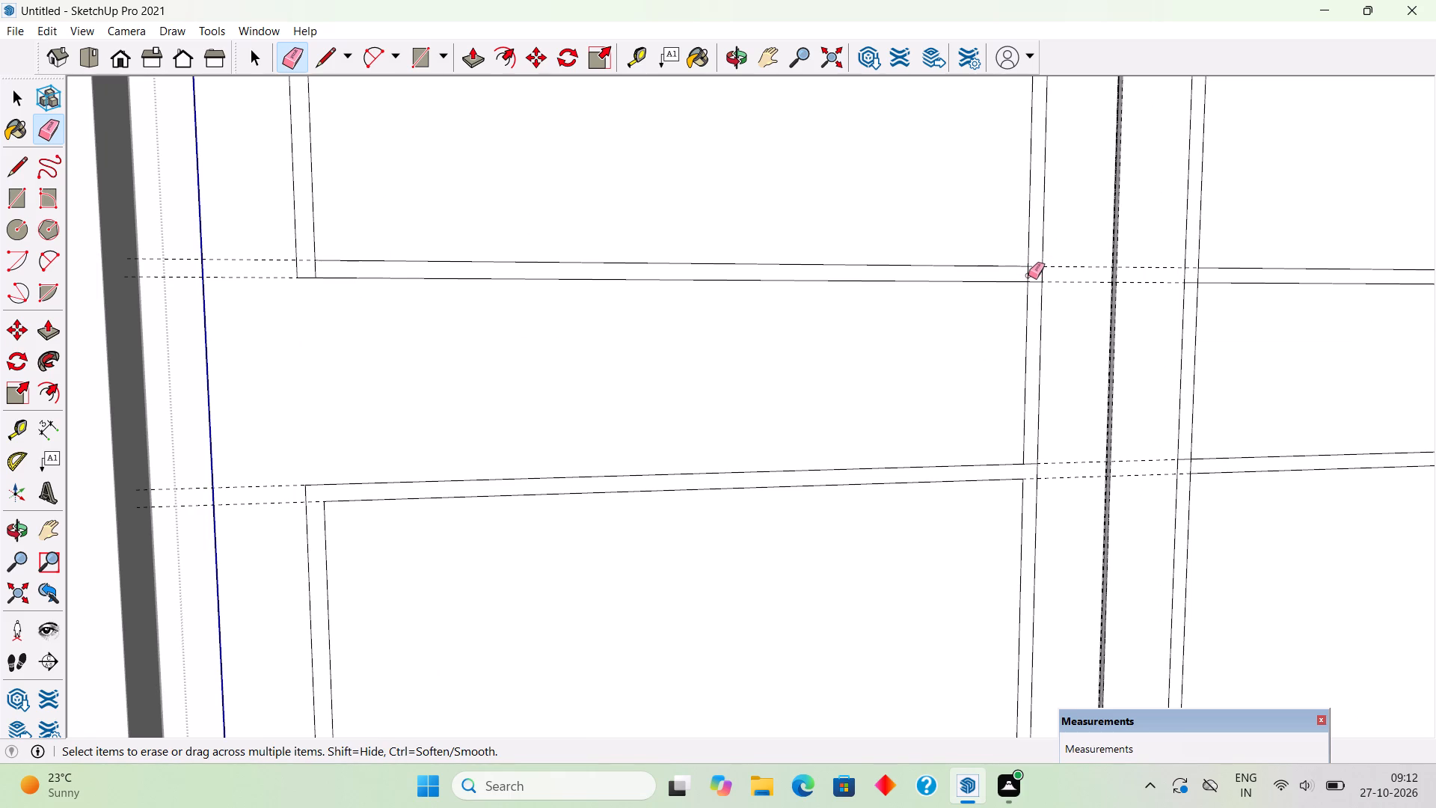
{"action": "left_click", "coordinate": [1028, 275]}
{"action": "left_click", "coordinate": [1037, 309]}
{"action": "left_click", "coordinate": [1039, 320]}
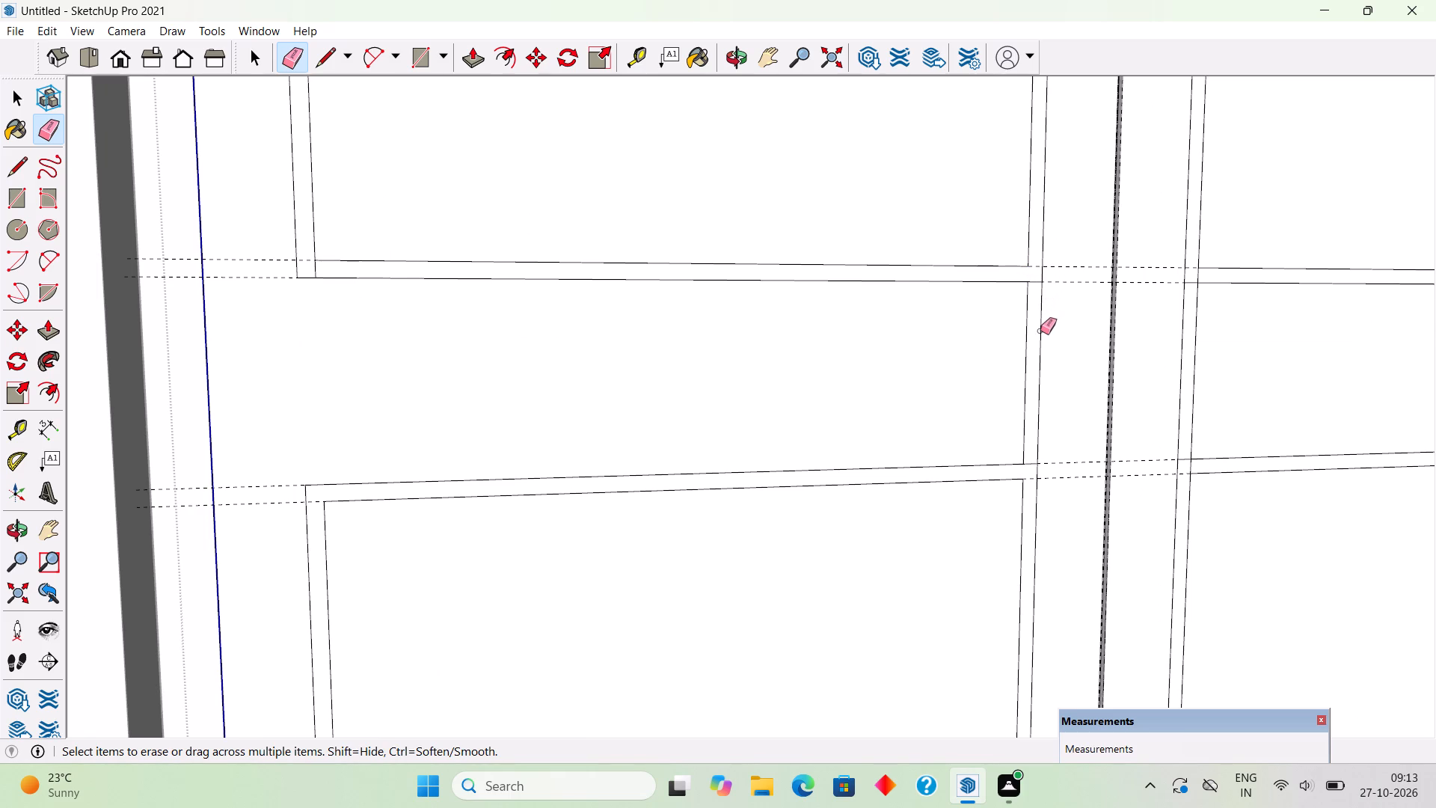
{"action": "left_click", "coordinate": [1040, 331]}
{"action": "left_click", "coordinate": [1025, 340]}
{"action": "scroll", "coordinate": [1025, 340], "scroll_direction": "down", "scroll_amount": 5}
{"action": "scroll", "coordinate": [603, 300], "scroll_direction": "up", "scroll_amount": 4}
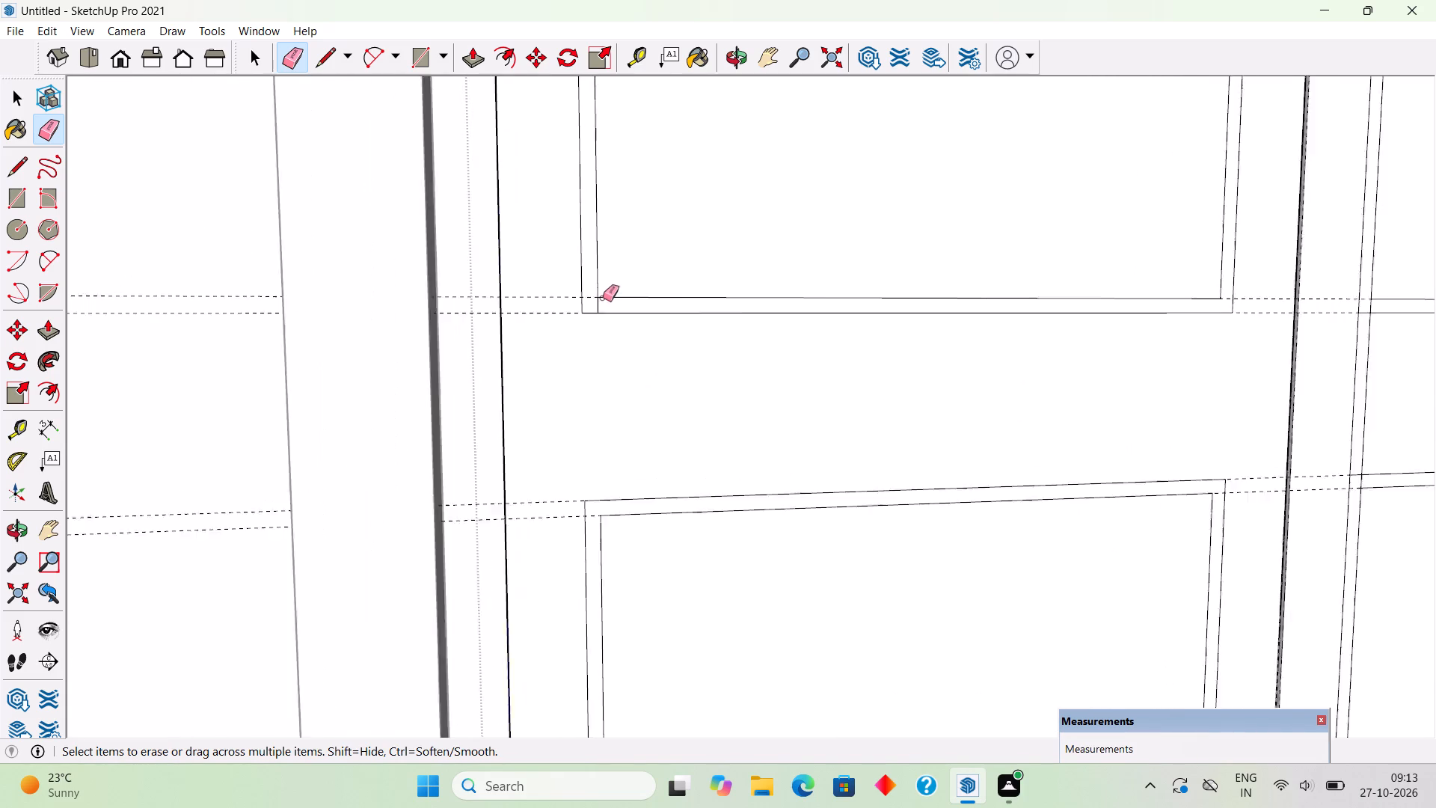
{"action": "scroll", "coordinate": [603, 298], "scroll_direction": "up", "scroll_amount": 5}
{"action": "left_click", "coordinate": [597, 308]}
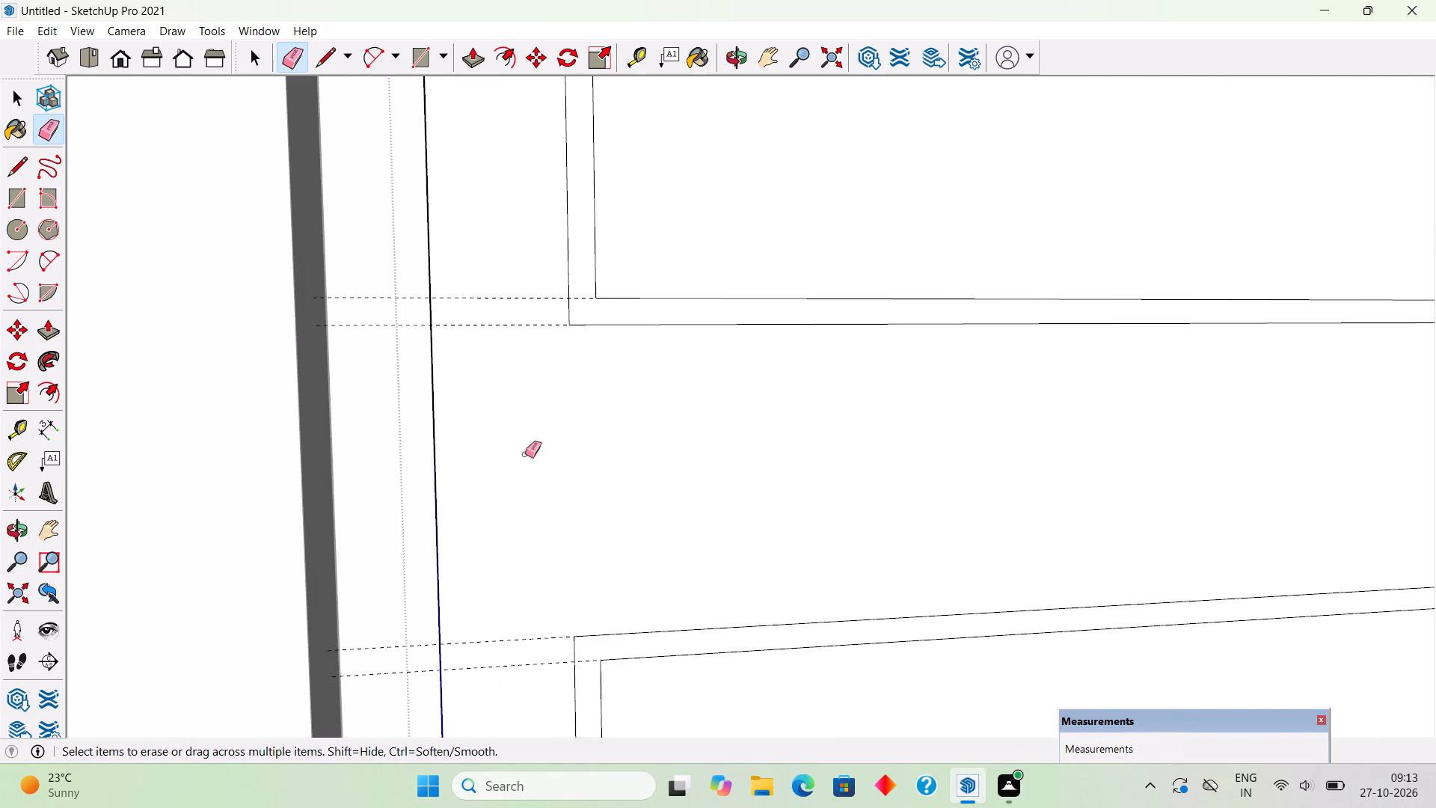
Erase the right leaf's vertical edge segments between the two panels and the inner stubs at the lower panel border's upper corners.
{"action": "scroll", "coordinate": [524, 456], "scroll_direction": "down", "scroll_amount": 19}
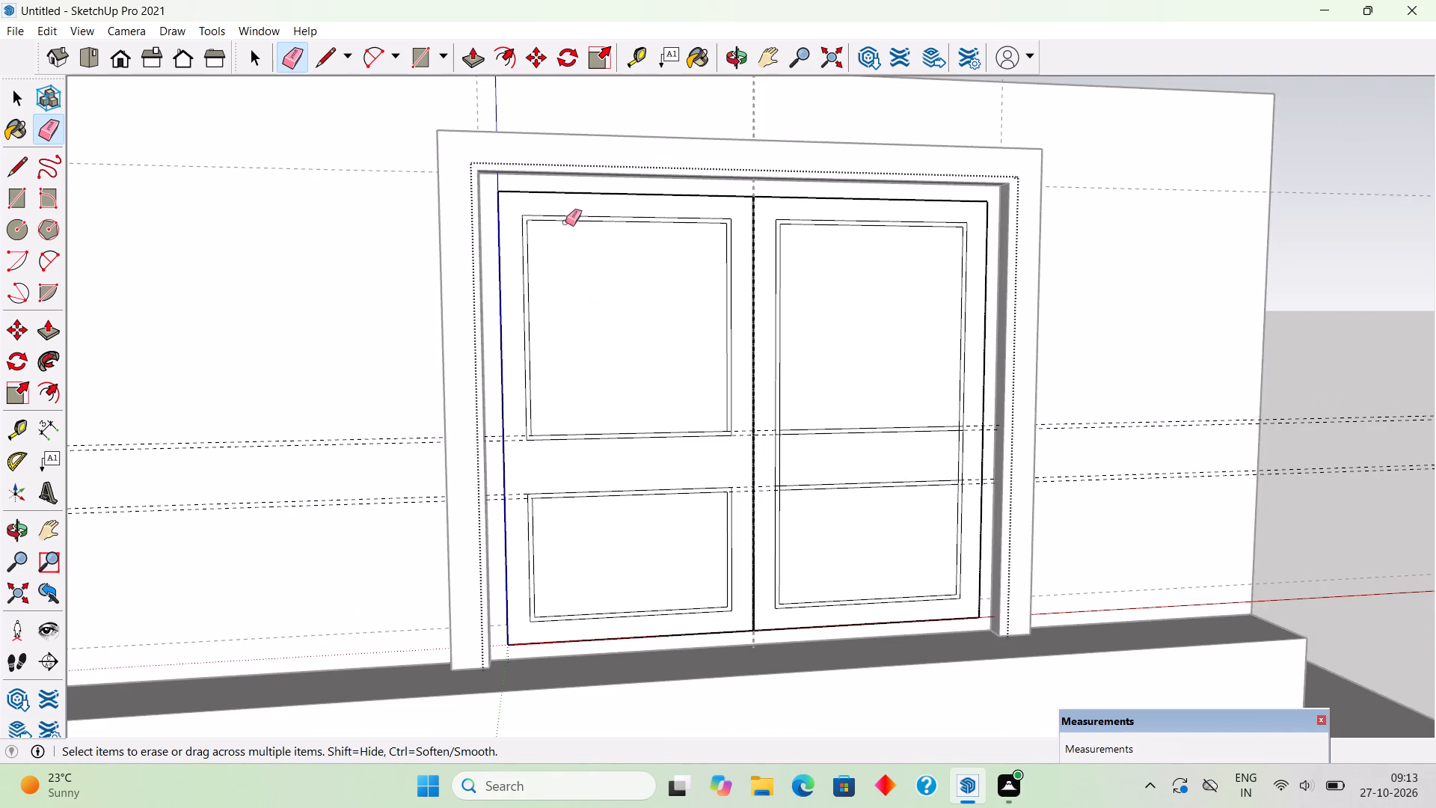
{"action": "scroll", "coordinate": [782, 403], "scroll_direction": "up", "scroll_amount": 6}
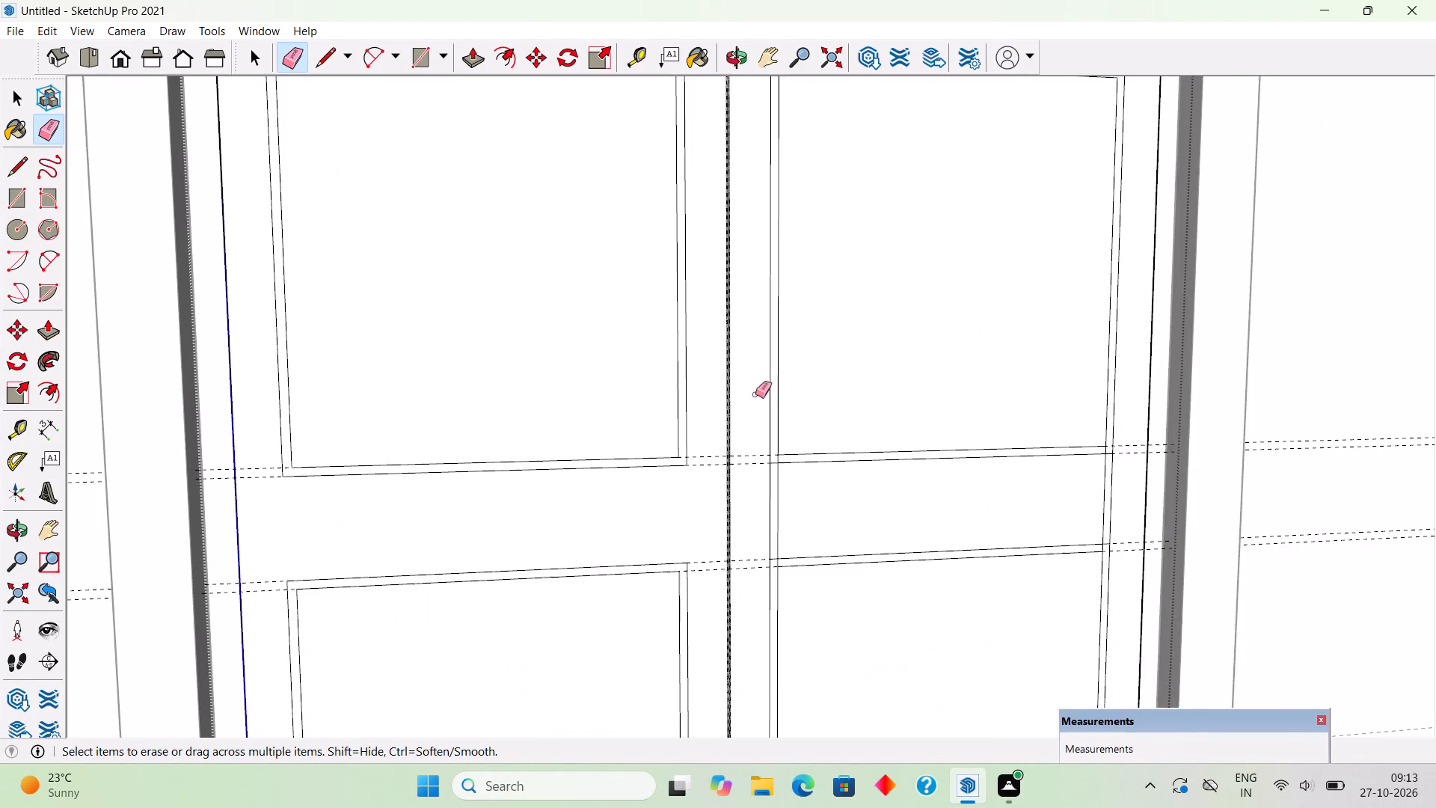
{"action": "scroll", "coordinate": [680, 443], "scroll_direction": "up", "scroll_amount": 6}
{"action": "scroll", "coordinate": [675, 429], "scroll_direction": "down", "scroll_amount": 4}
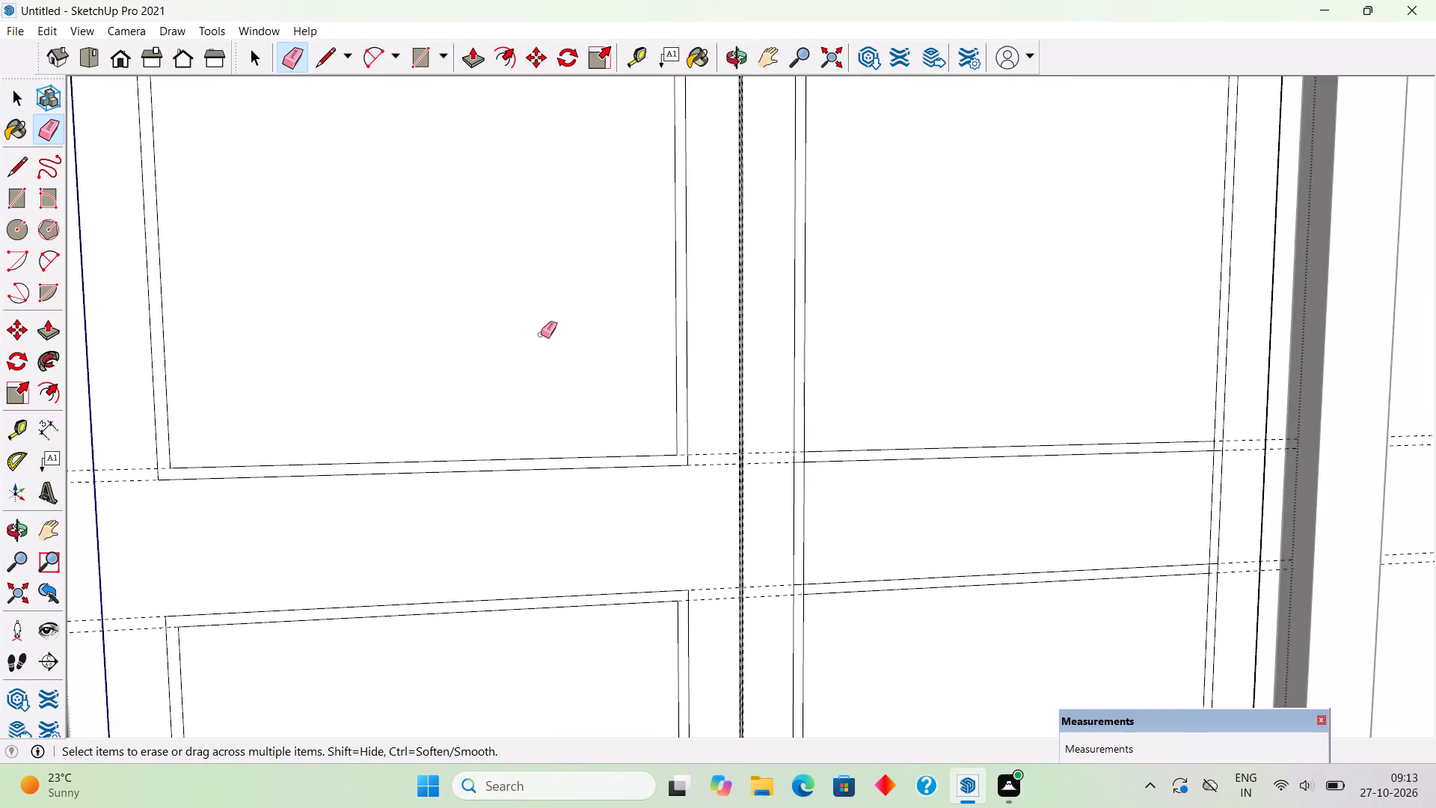
{"action": "scroll", "coordinate": [541, 334], "scroll_direction": "down", "scroll_amount": 8}
{"action": "scroll", "coordinate": [931, 635], "scroll_direction": "up", "scroll_amount": 4}
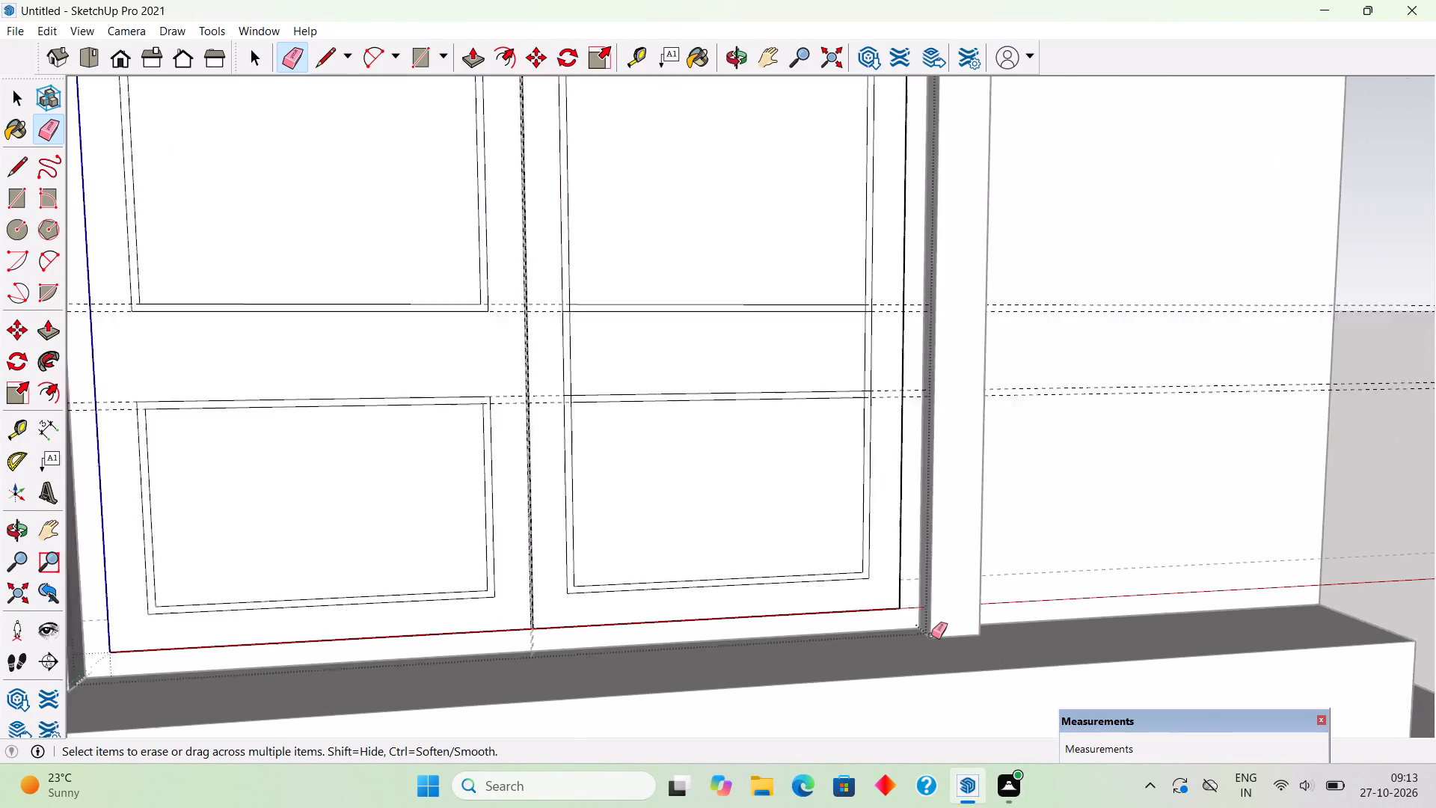
{"action": "scroll", "coordinate": [931, 635], "scroll_direction": "up", "scroll_amount": 2}
{"action": "scroll", "coordinate": [847, 308], "scroll_direction": "up", "scroll_amount": 4}
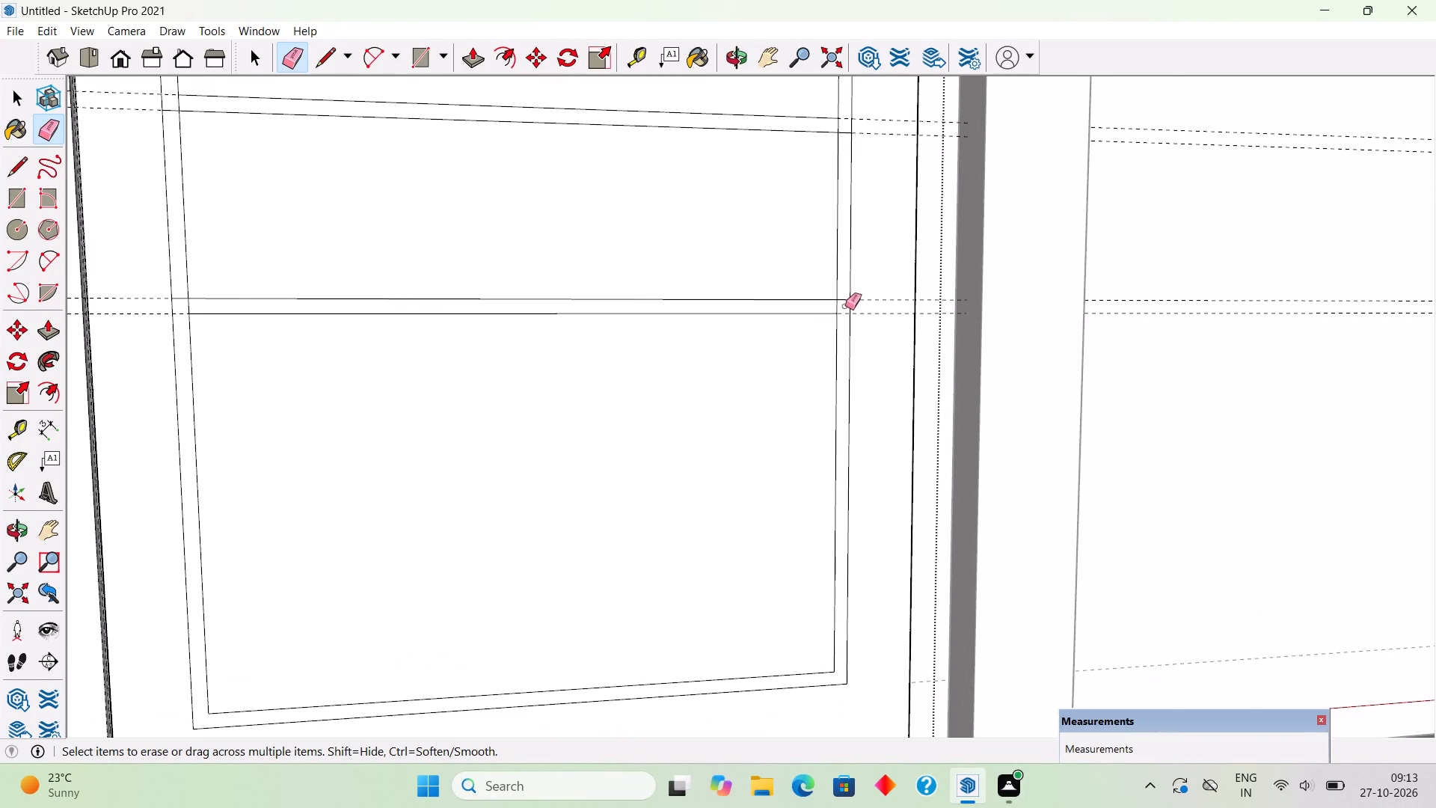
{"action": "left_click", "coordinate": [838, 307]}
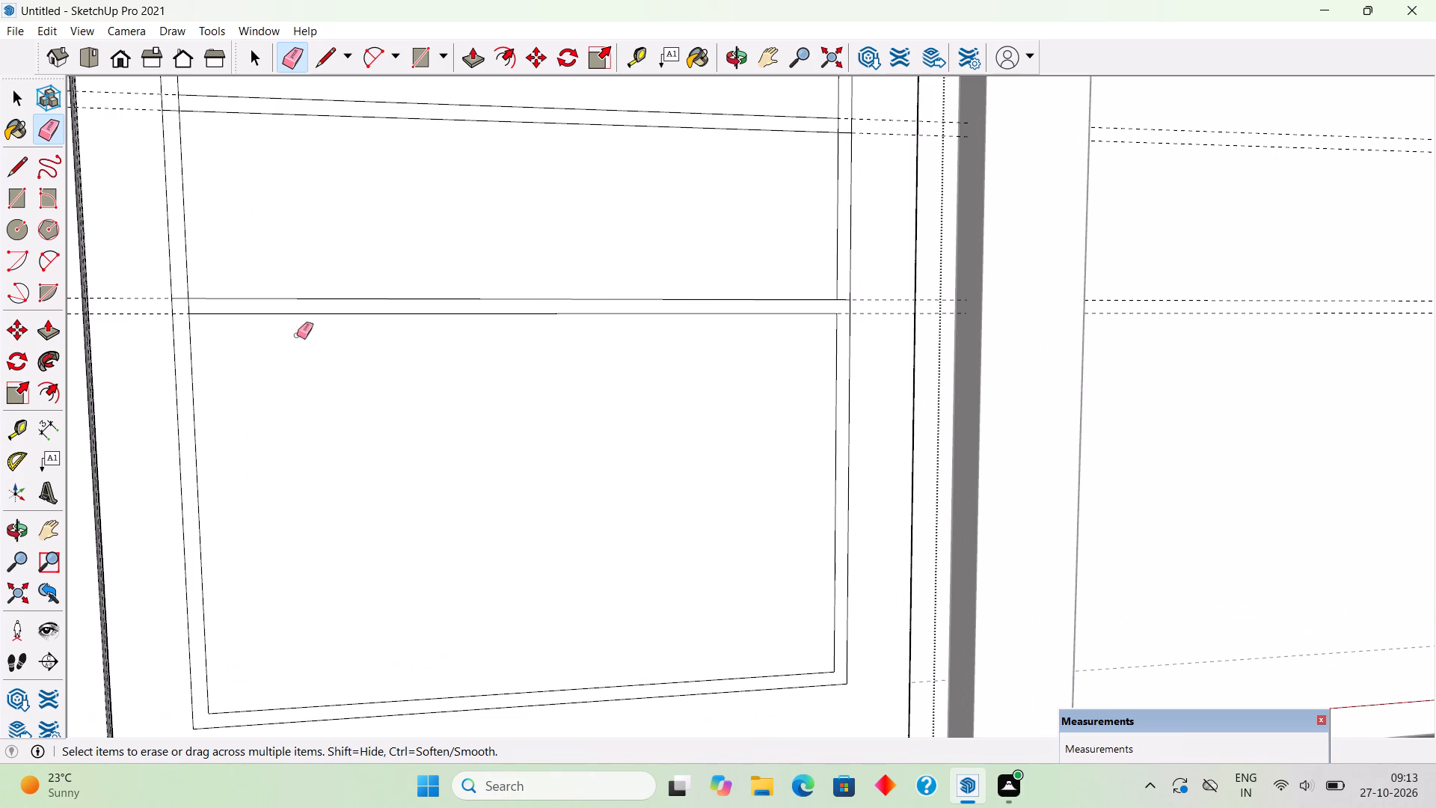
{"action": "left_click", "coordinate": [188, 307]}
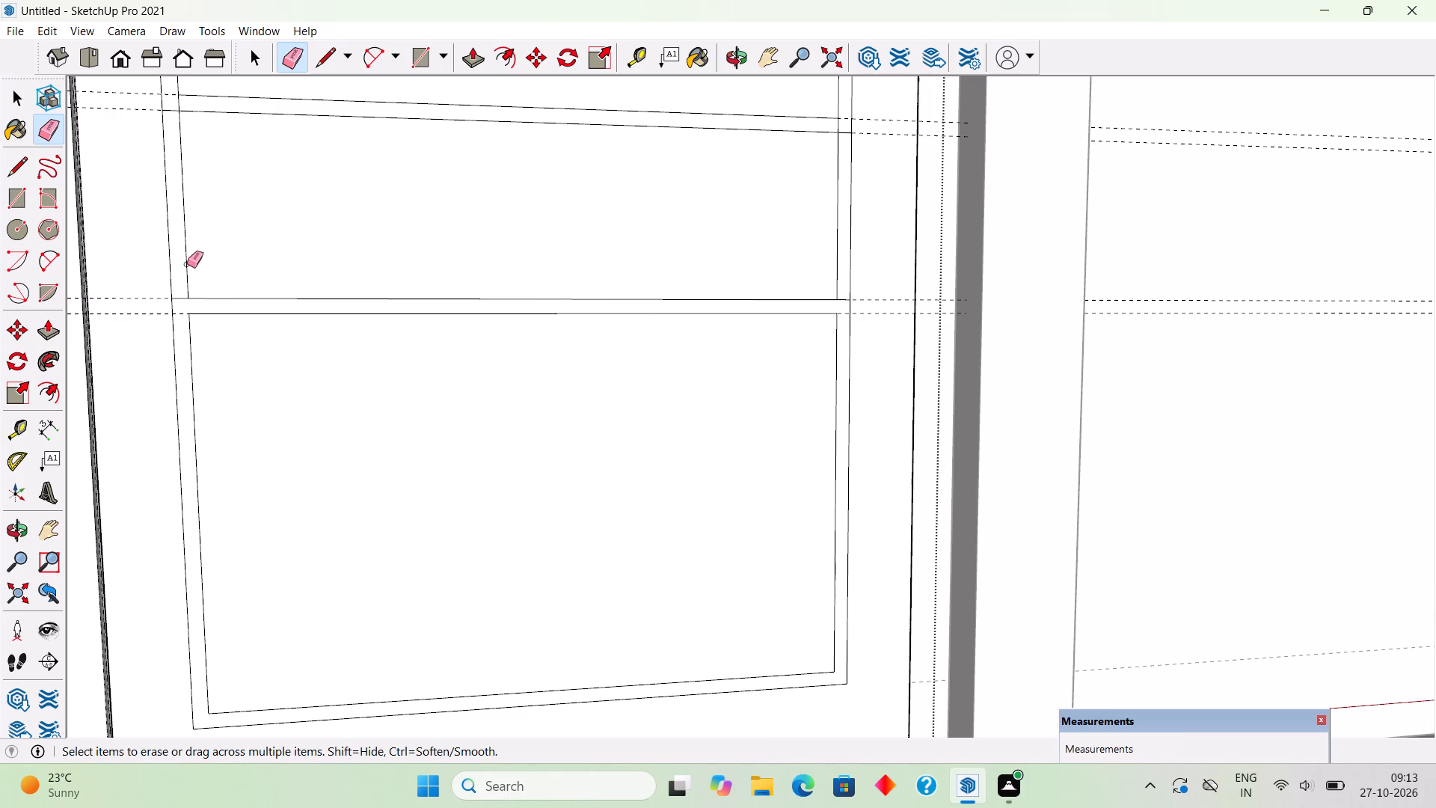
{"action": "left_click", "coordinate": [187, 264]}
{"action": "left_click", "coordinate": [170, 239]}
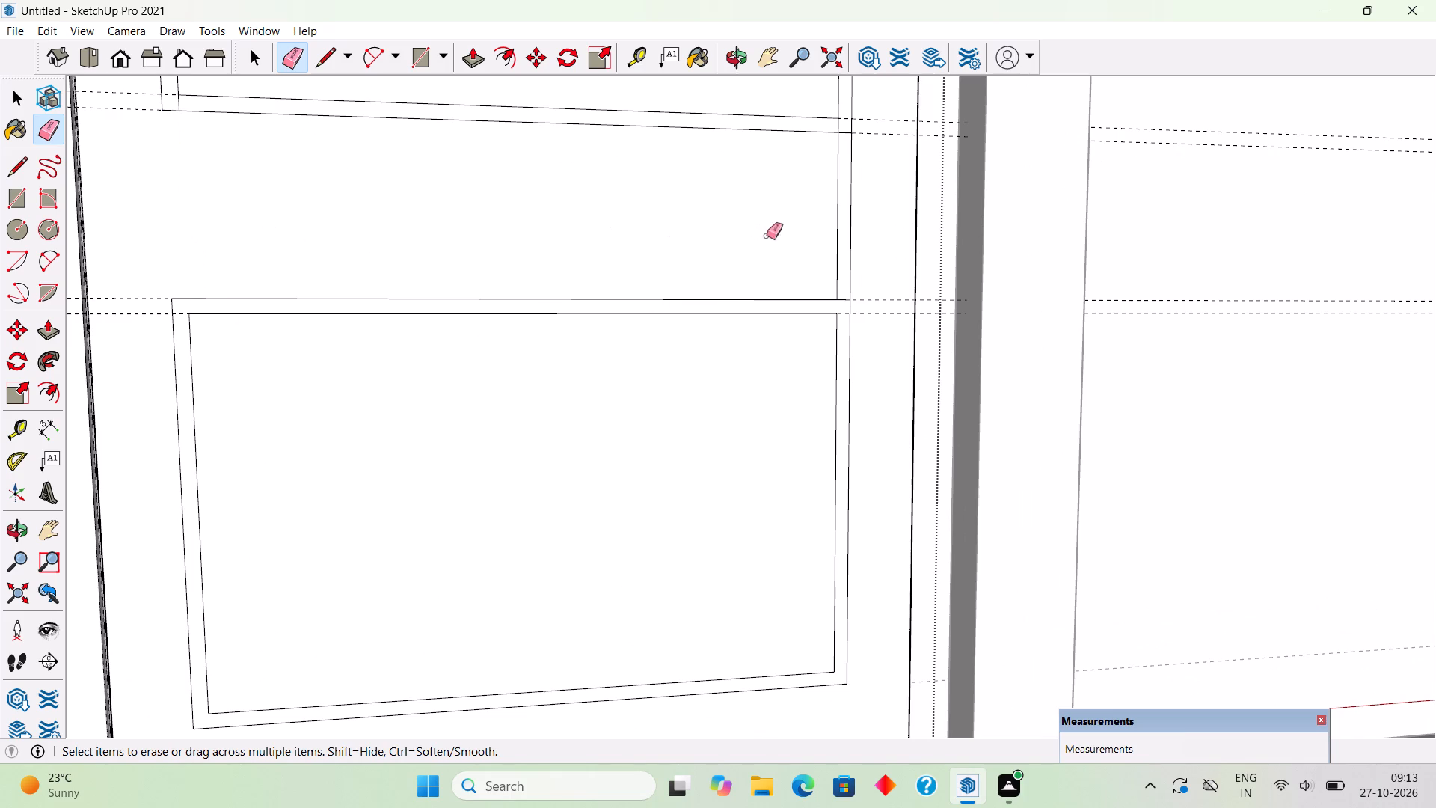
{"action": "left_click", "coordinate": [850, 244]}
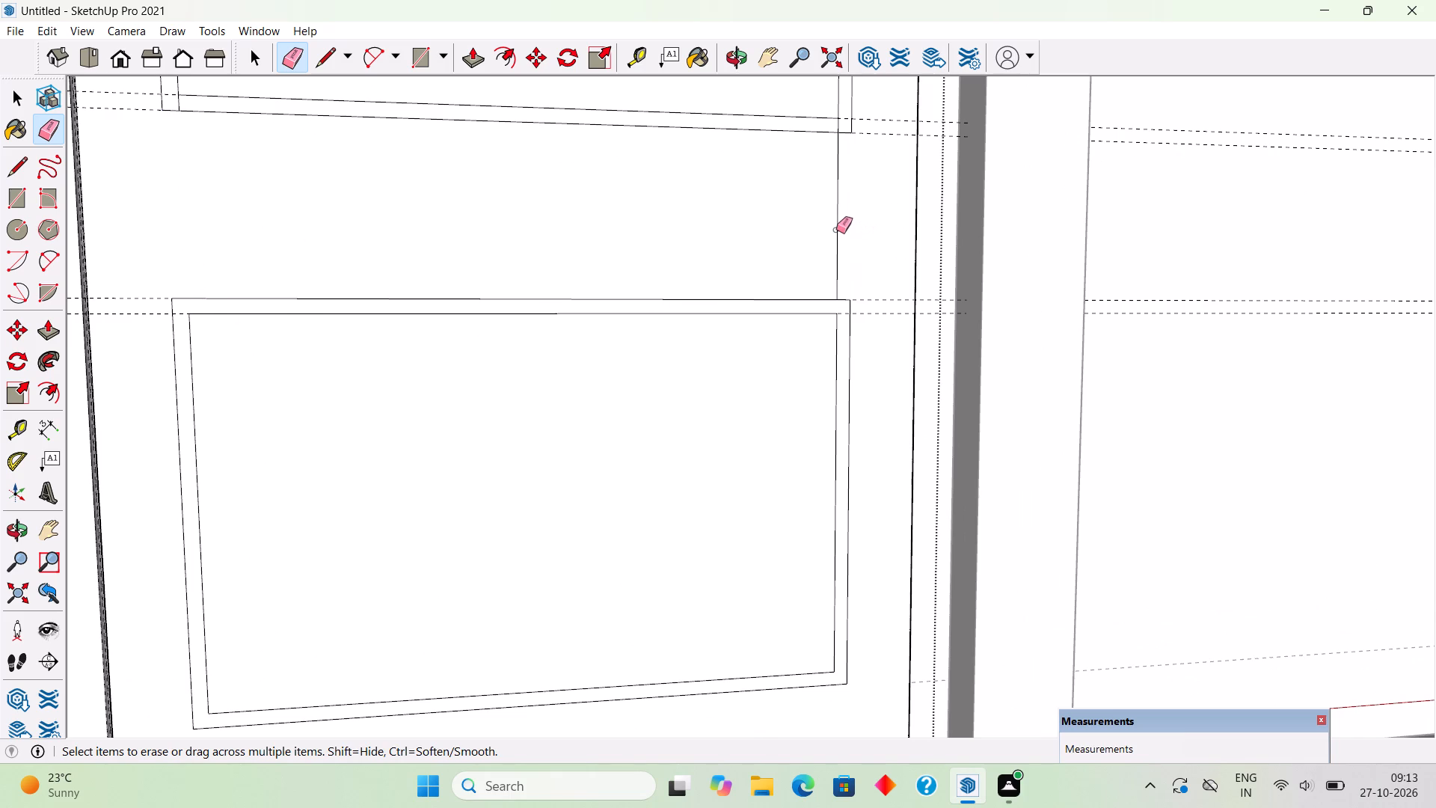
{"action": "left_click", "coordinate": [836, 230]}
Erase the two short inner vertical edge stubs at the lower corners of the right leaf's upper panel border.
{"action": "scroll", "coordinate": [929, 442], "scroll_direction": "down", "scroll_amount": 10}
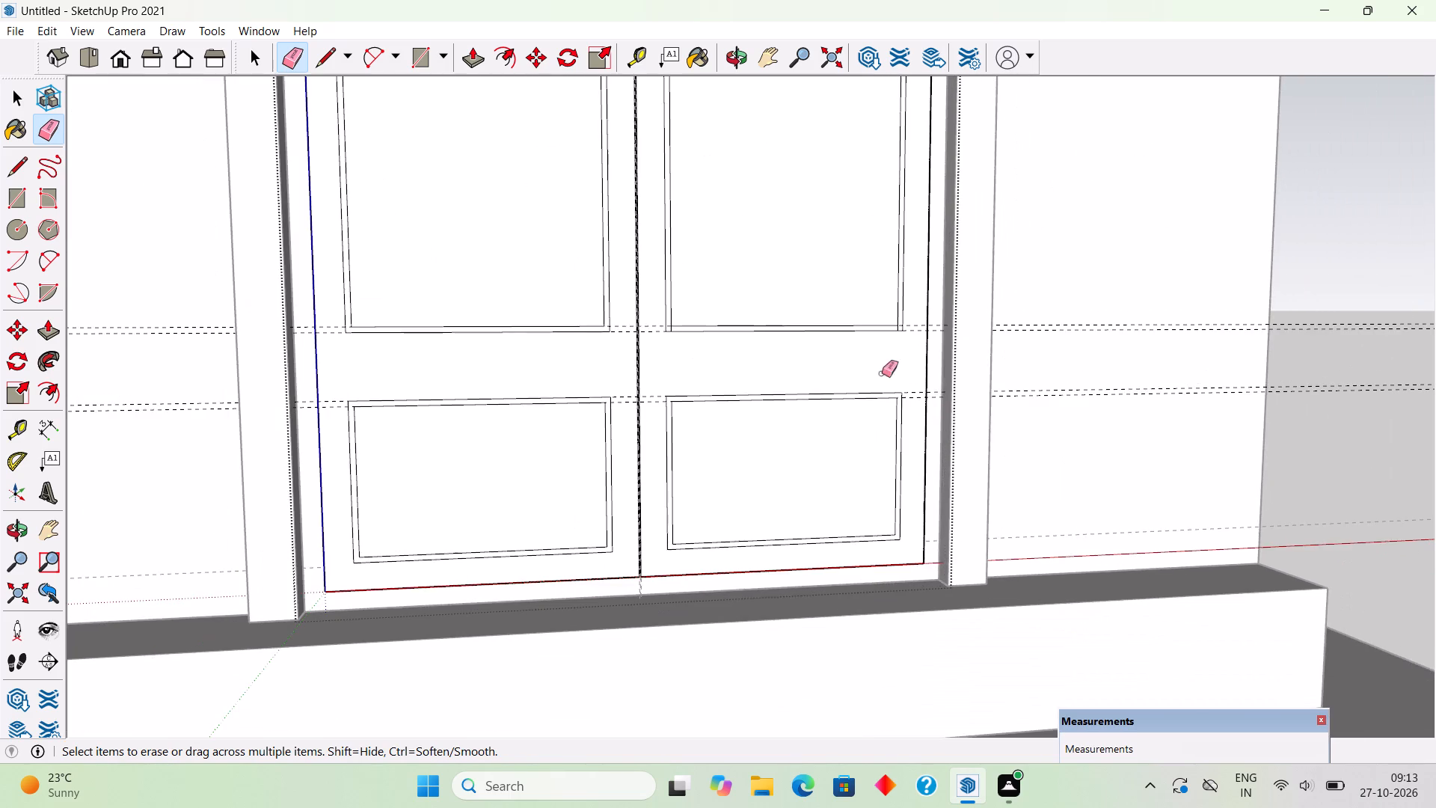
{"action": "scroll", "coordinate": [788, 227], "scroll_direction": "up", "scroll_amount": 5}
{"action": "scroll", "coordinate": [963, 340], "scroll_direction": "up", "scroll_amount": 6}
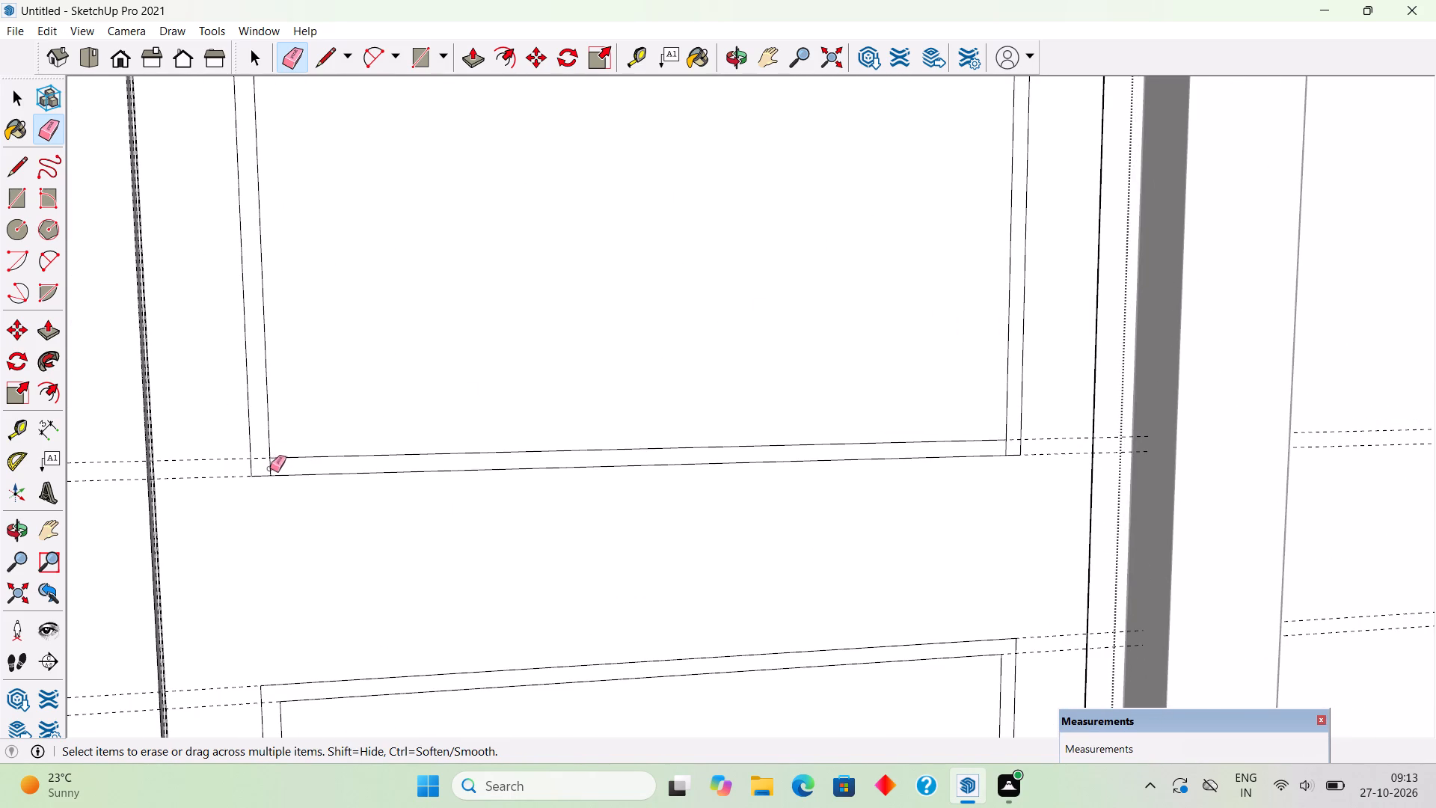
{"action": "left_click", "coordinate": [271, 465]}
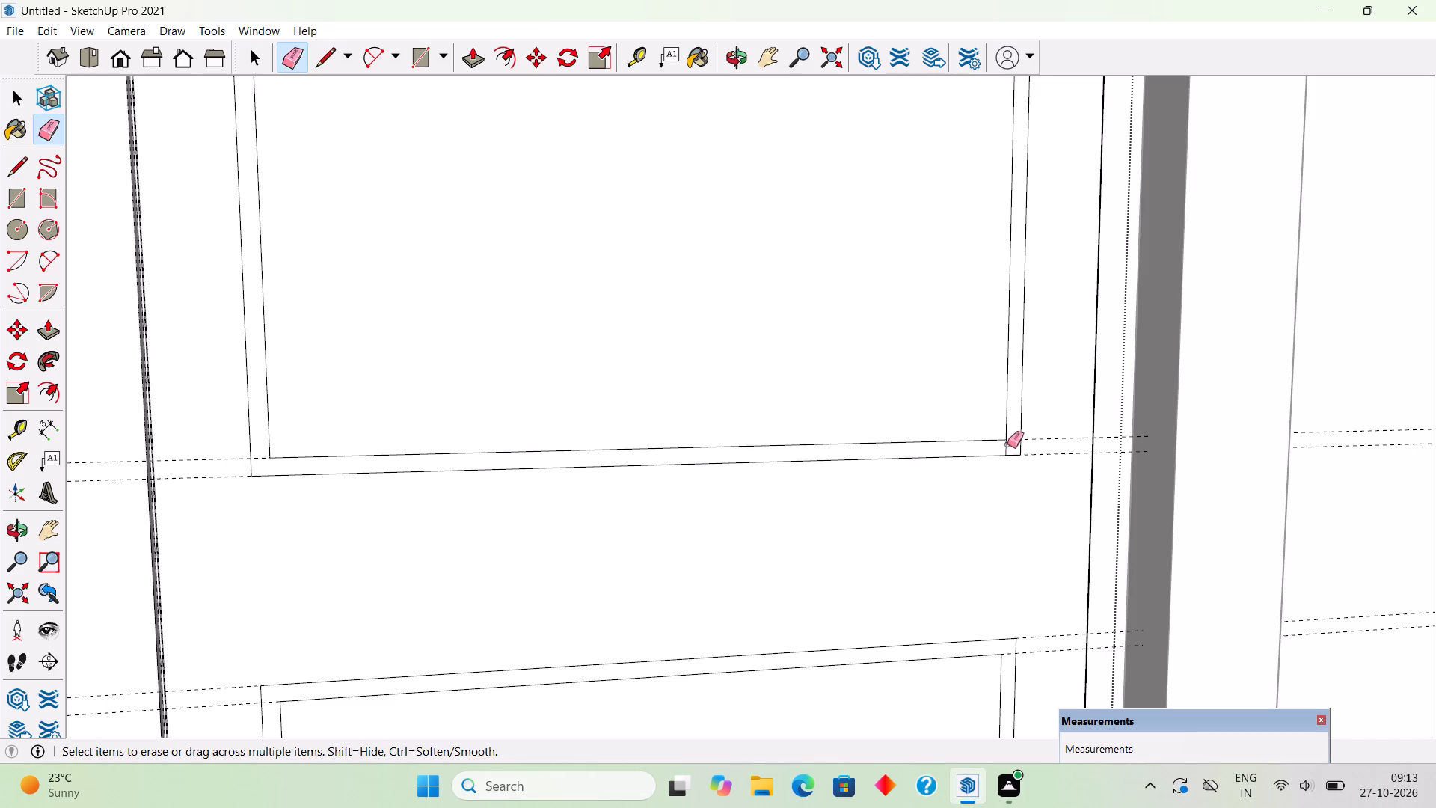
{"action": "left_click", "coordinate": [1006, 445]}
{"action": "scroll", "coordinate": [1056, 407], "scroll_direction": "down", "scroll_amount": 9}
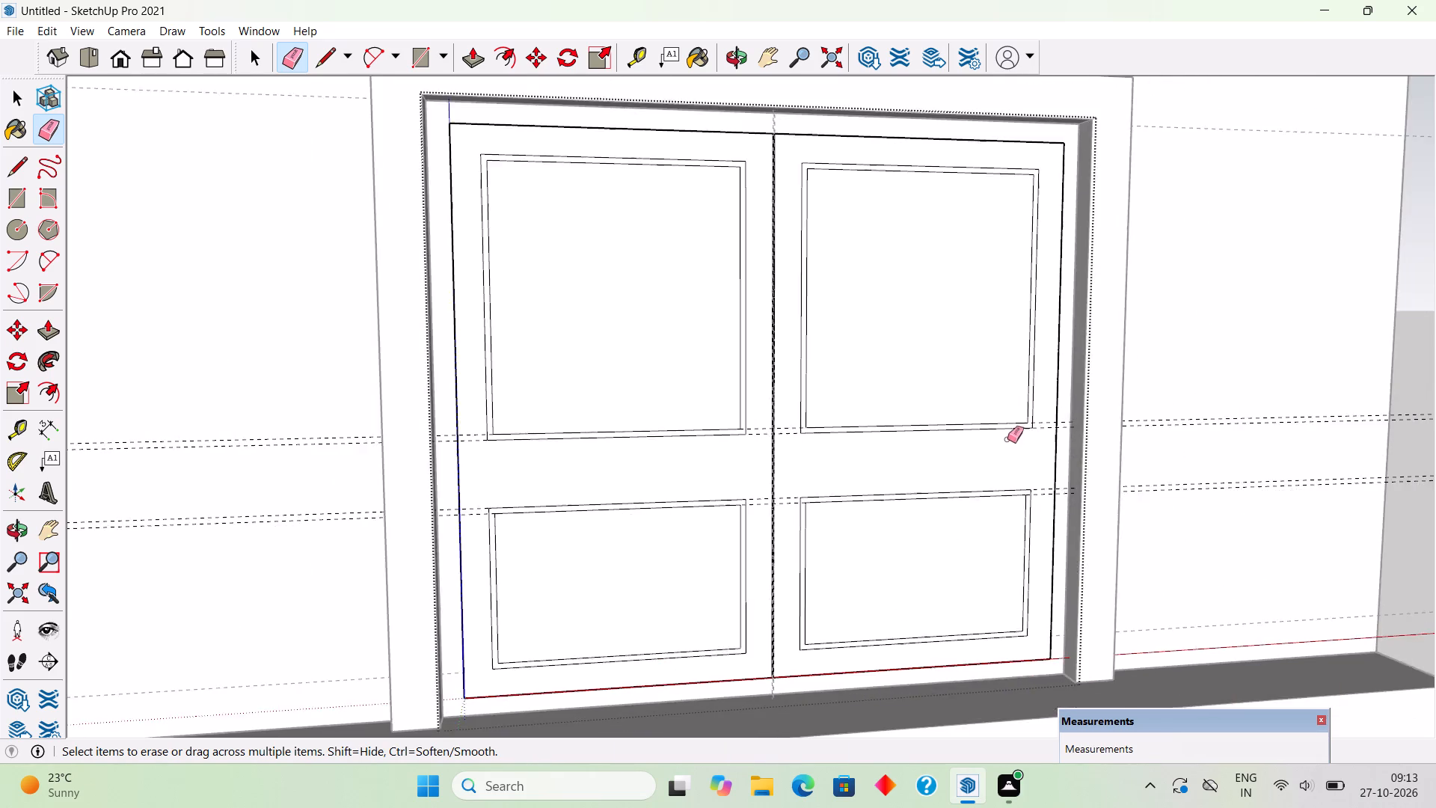
{"action": "scroll", "coordinate": [1007, 439], "scroll_direction": "down", "scroll_amount": 7}
{"action": "key", "text": "space"}
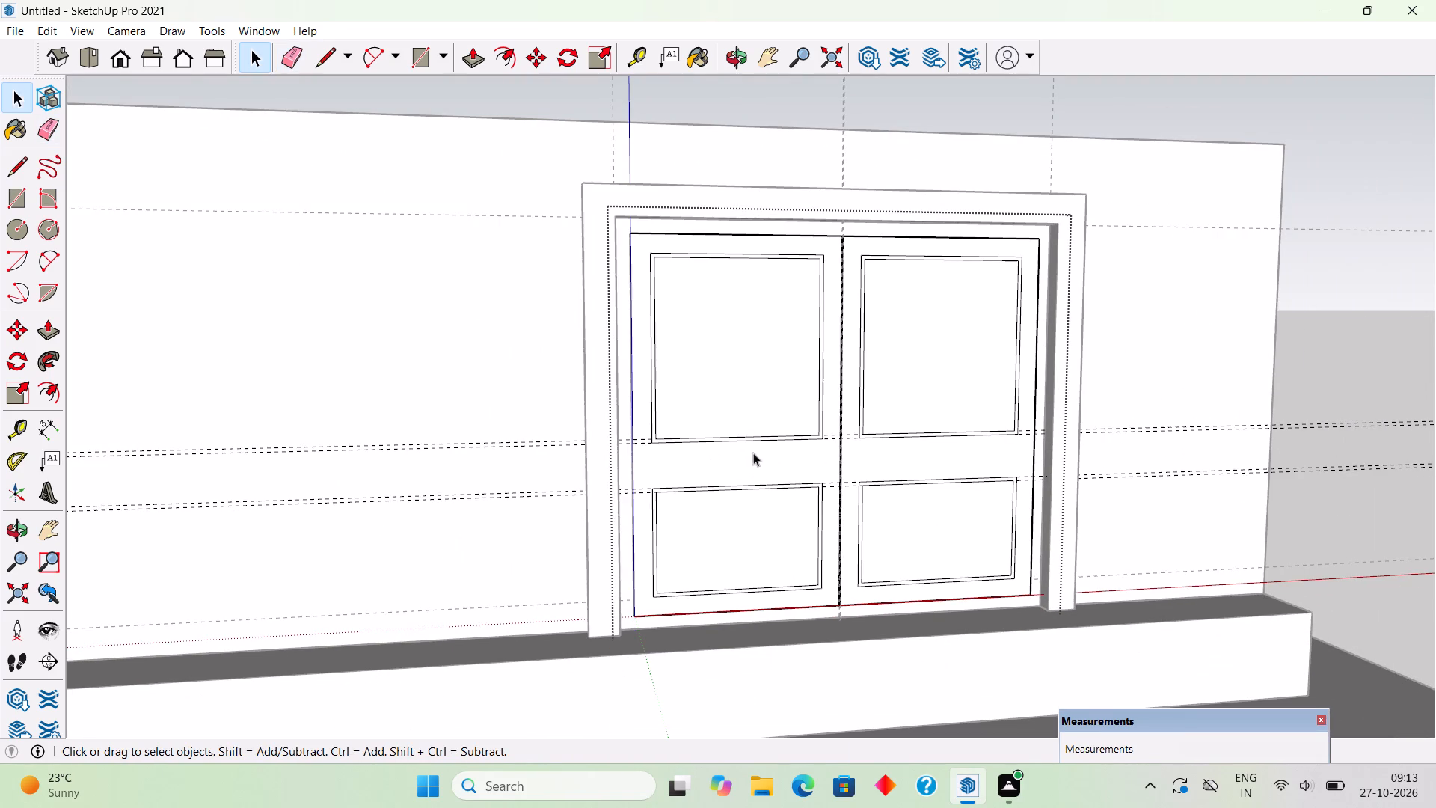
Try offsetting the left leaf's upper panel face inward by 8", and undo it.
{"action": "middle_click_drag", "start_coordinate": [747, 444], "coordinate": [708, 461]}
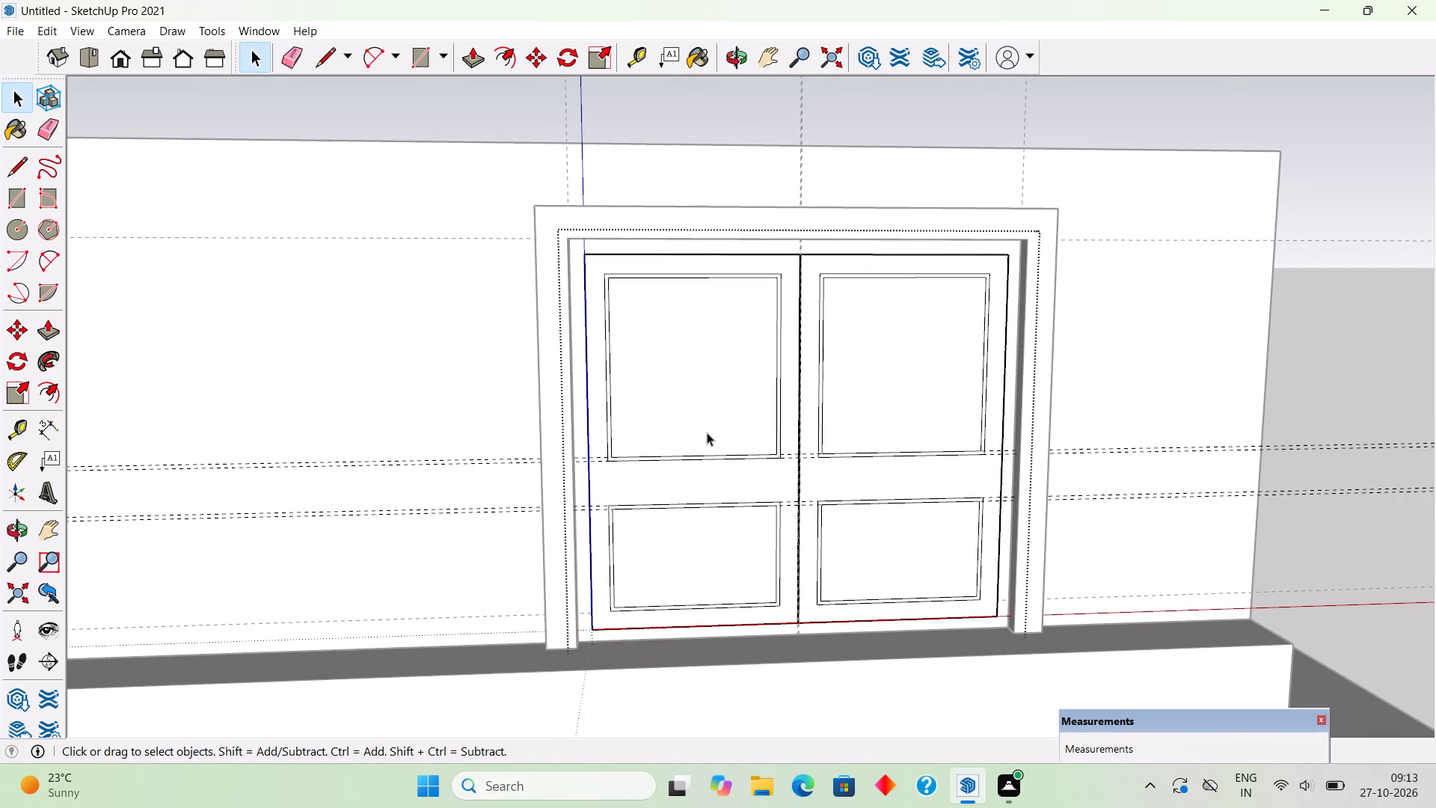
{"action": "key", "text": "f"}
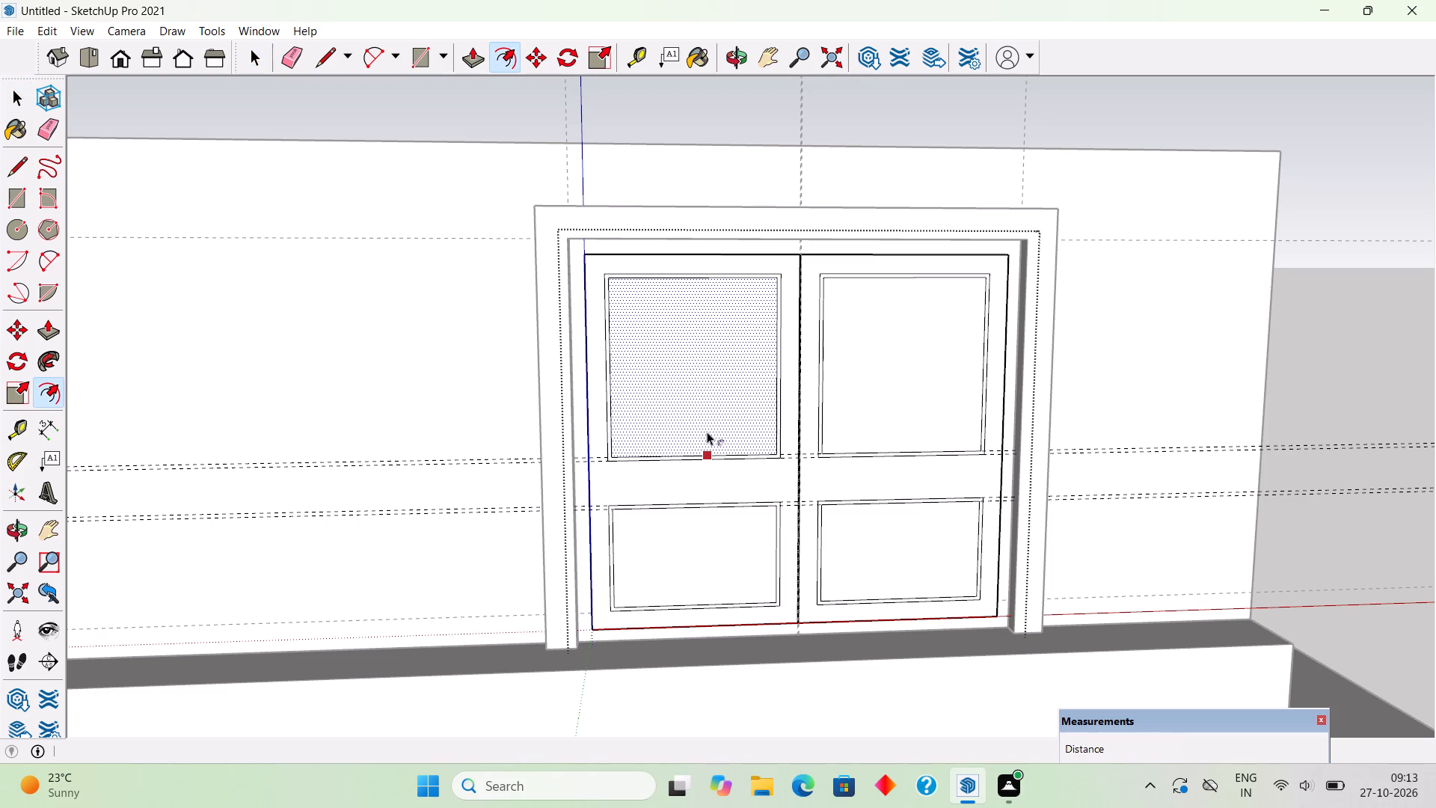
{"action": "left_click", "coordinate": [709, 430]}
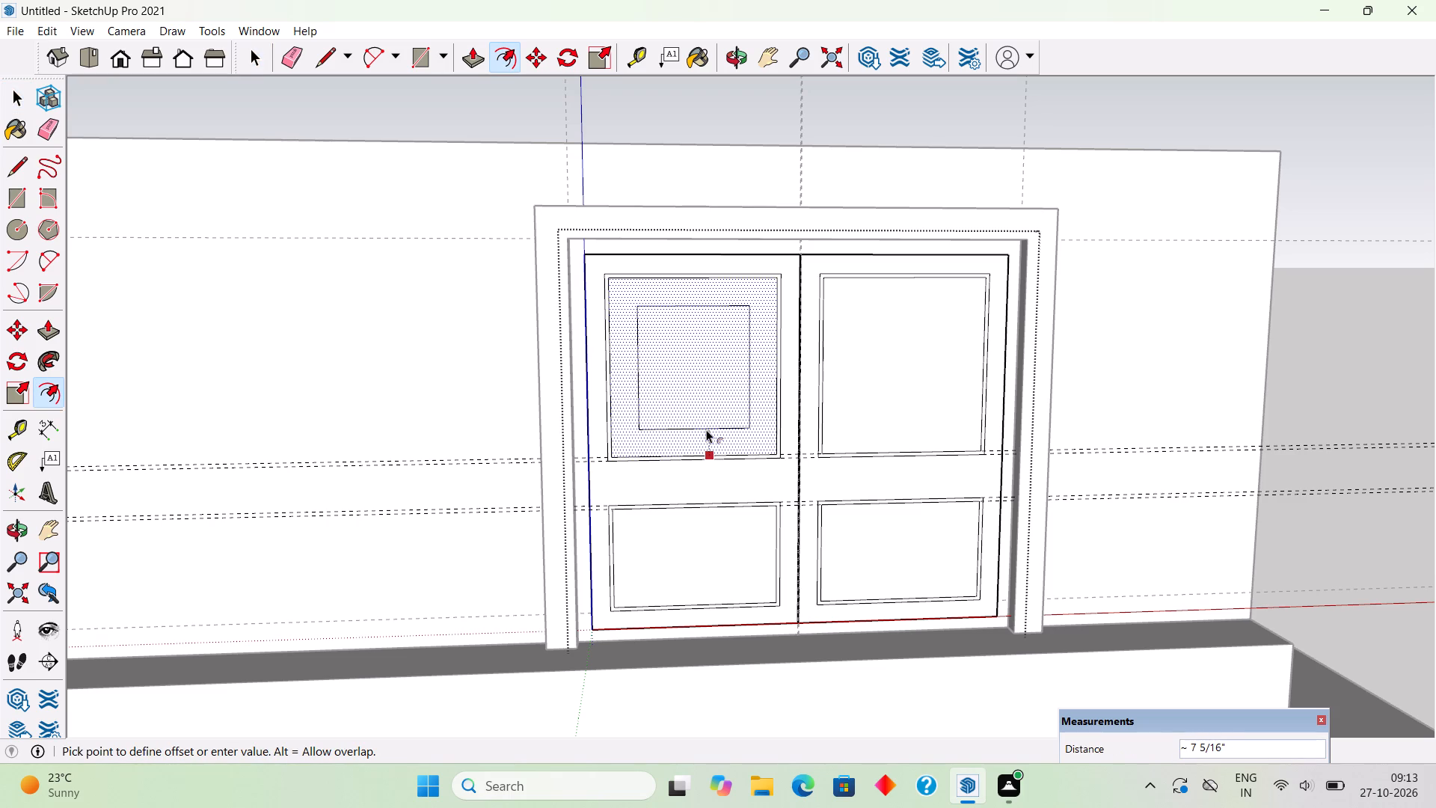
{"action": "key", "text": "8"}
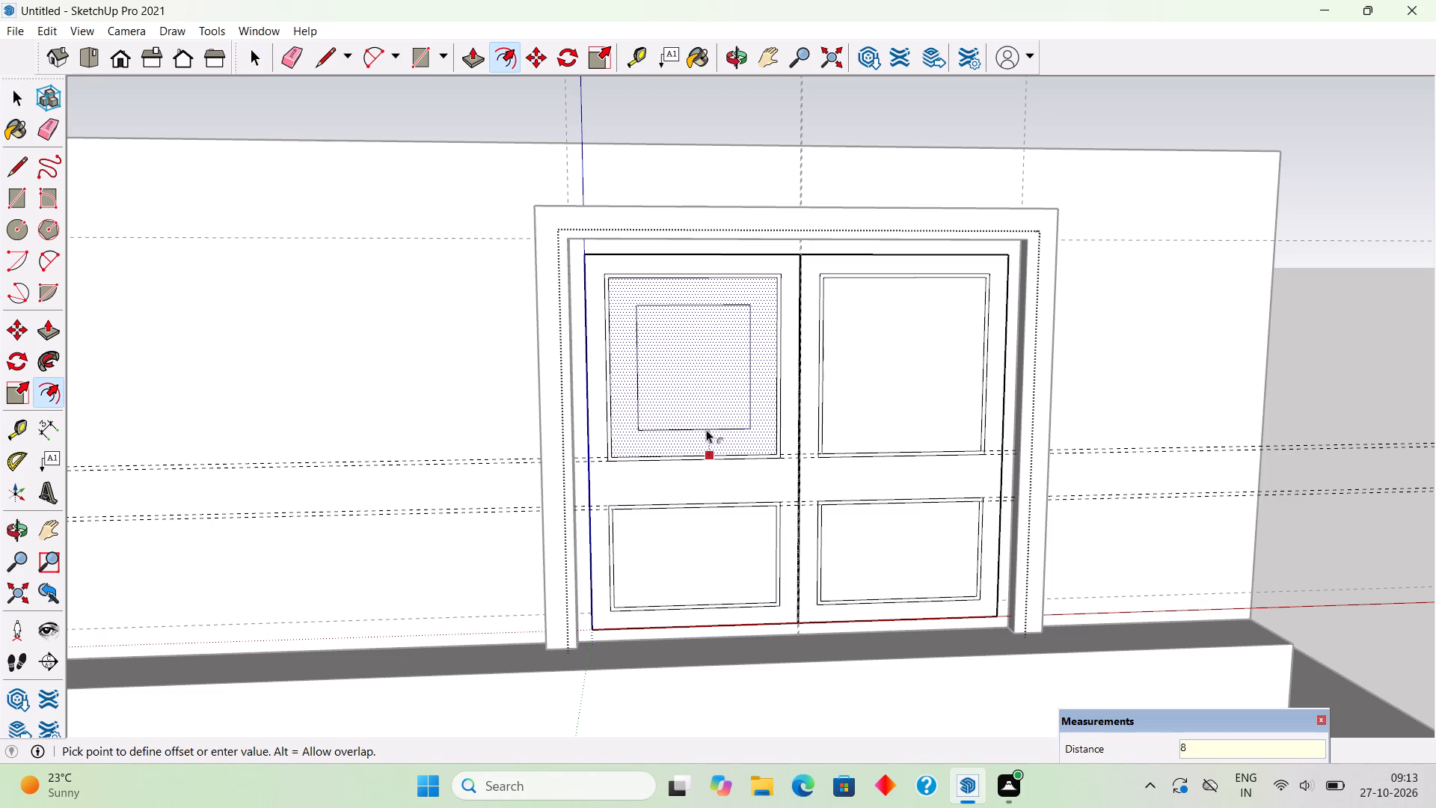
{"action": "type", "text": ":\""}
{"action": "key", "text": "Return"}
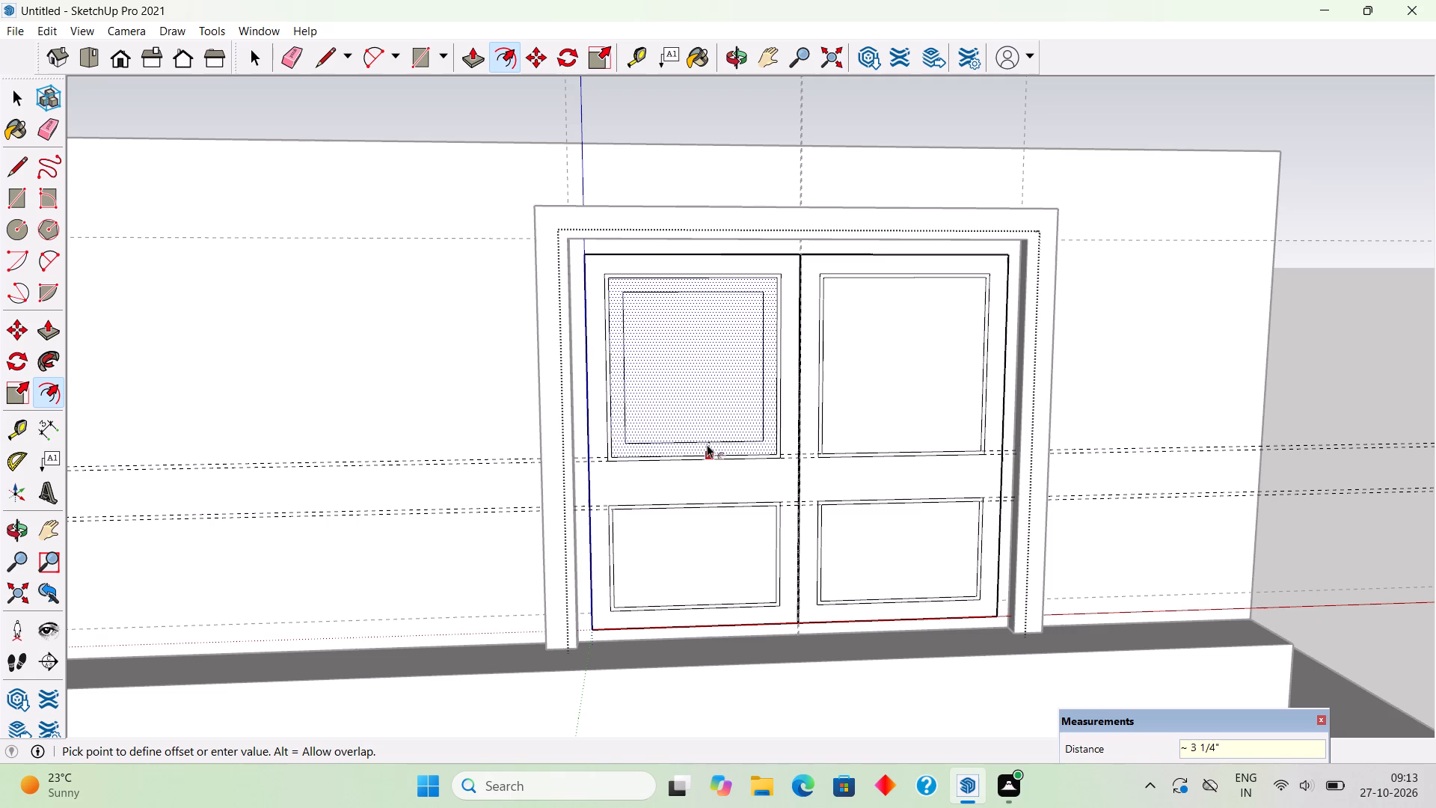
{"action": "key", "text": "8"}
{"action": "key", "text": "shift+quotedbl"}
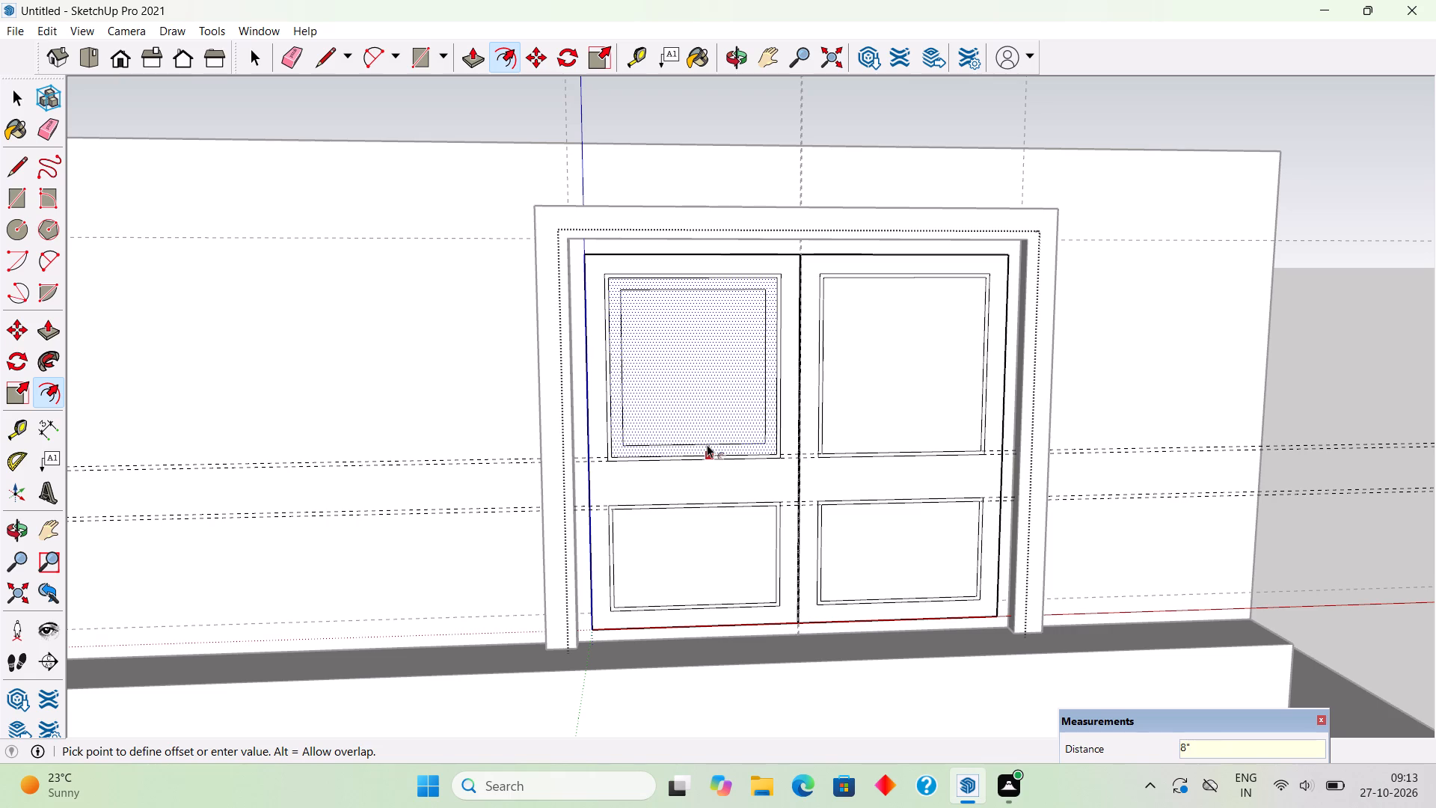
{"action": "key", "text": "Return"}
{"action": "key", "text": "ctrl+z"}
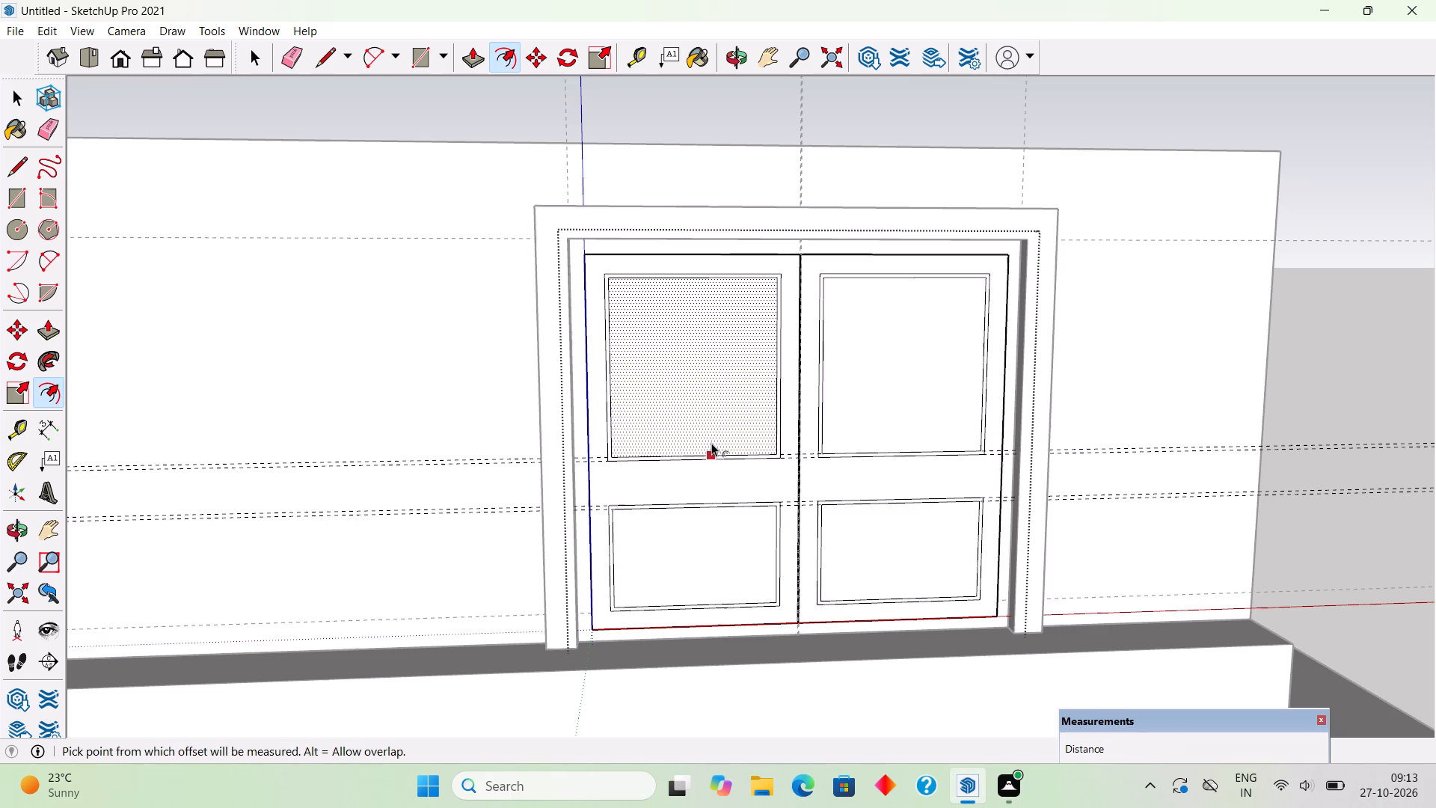
Offset the inner faces of the left leaf's upper and lower panels inward by 7" each.
{"action": "left_click", "coordinate": [716, 439]}
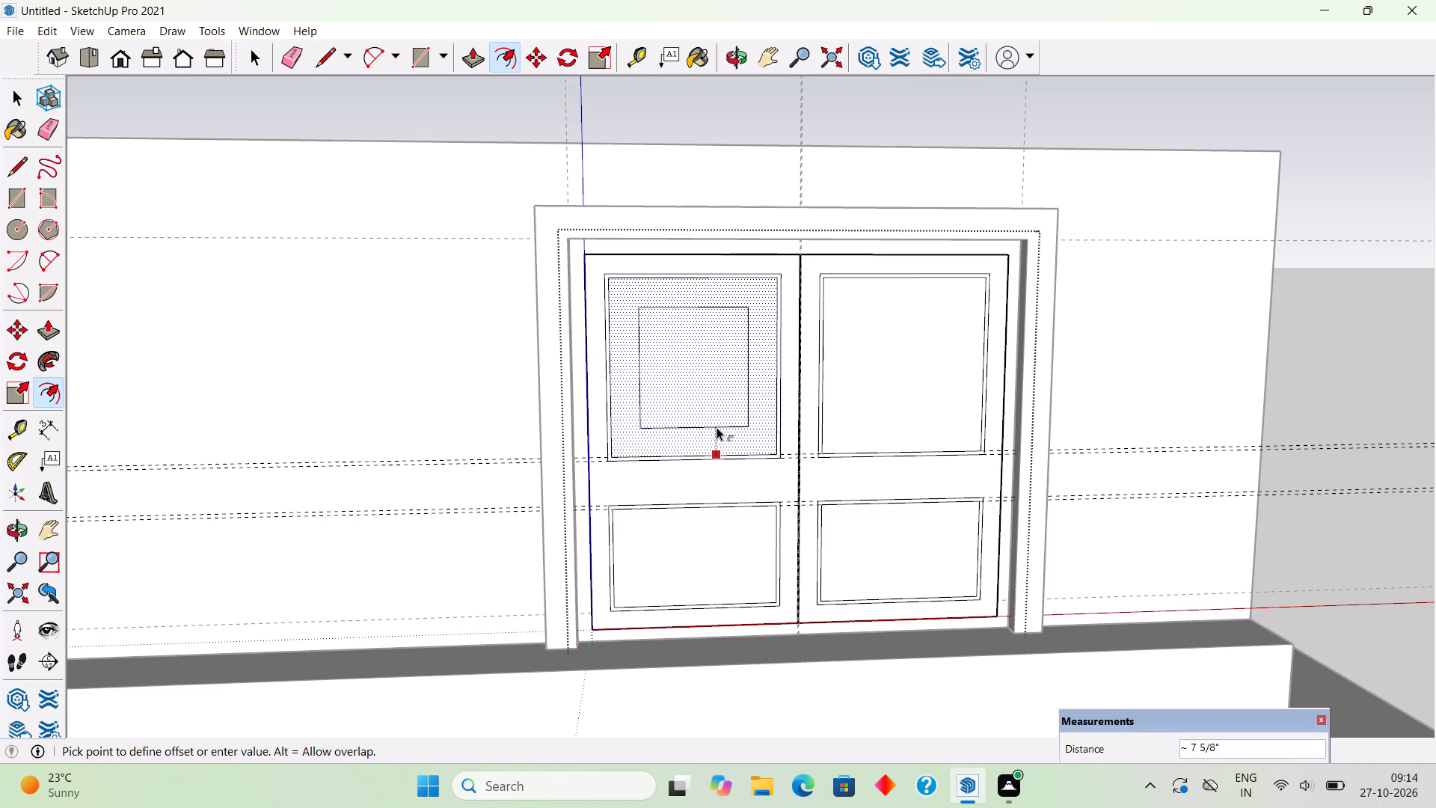
{"action": "type", "text": "7\""}
{"action": "key", "text": "Return"}
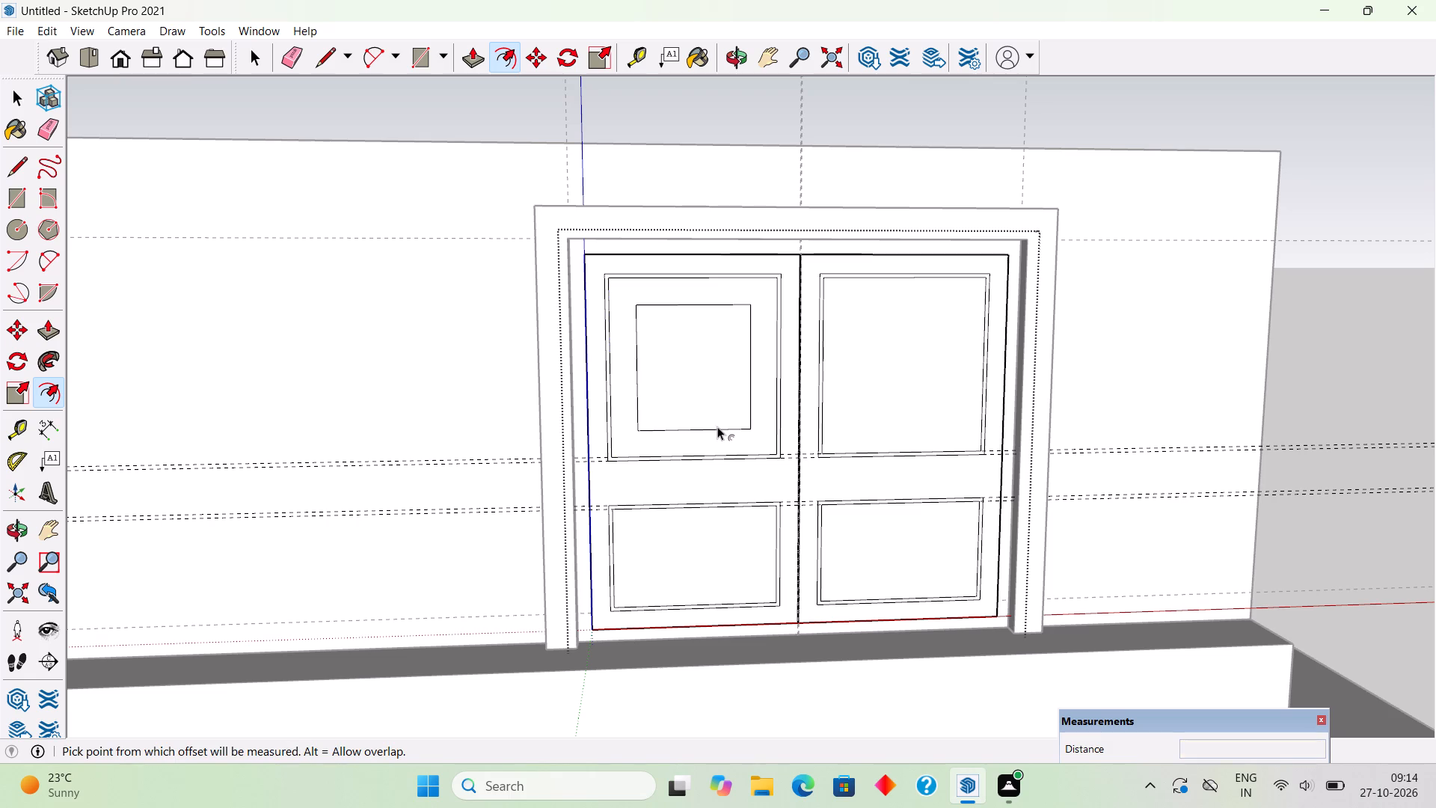
{"action": "left_click", "coordinate": [702, 593]}
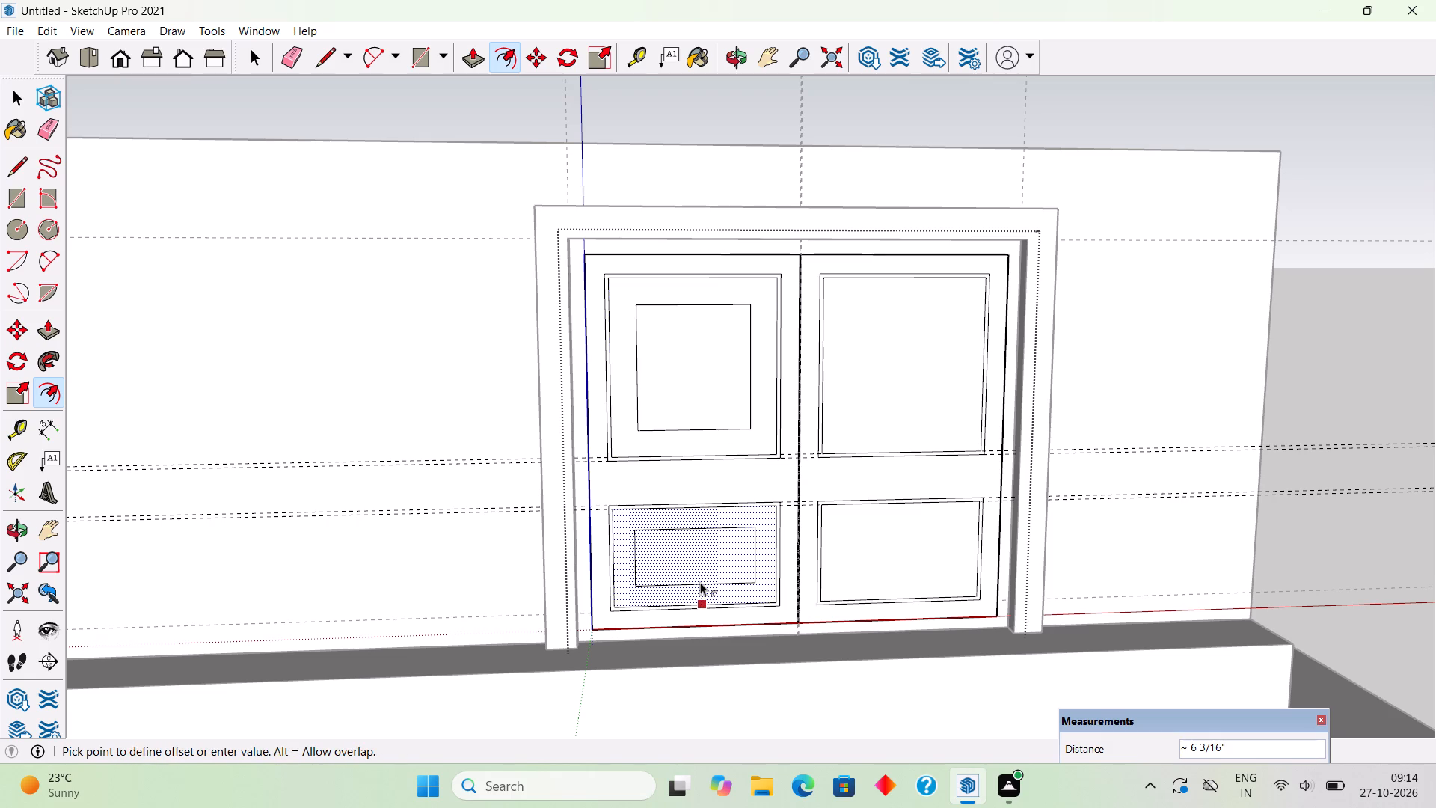
{"action": "key", "text": "7"}
{"action": "key", "text": "shift+quotedbl"}
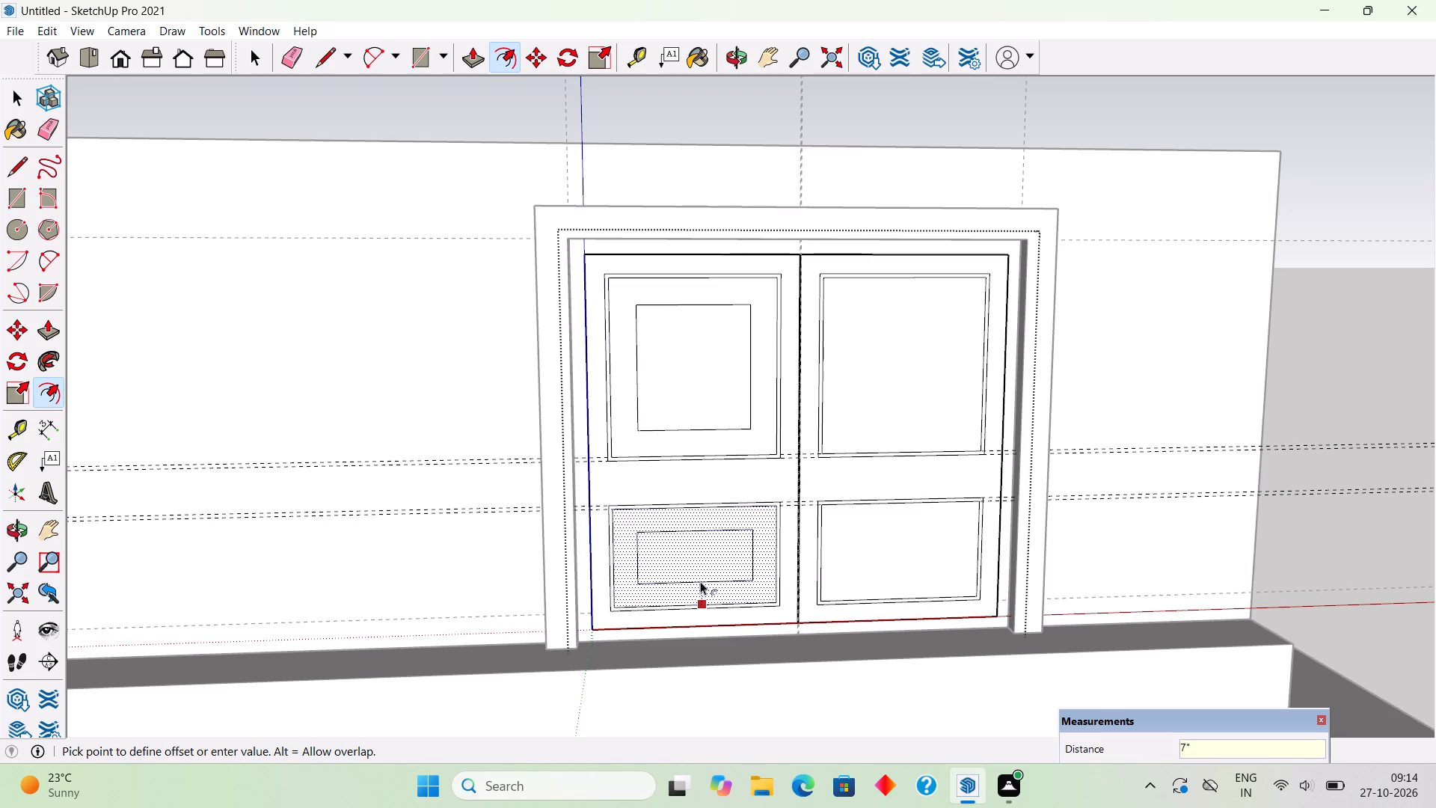
{"action": "key", "text": "Return"}
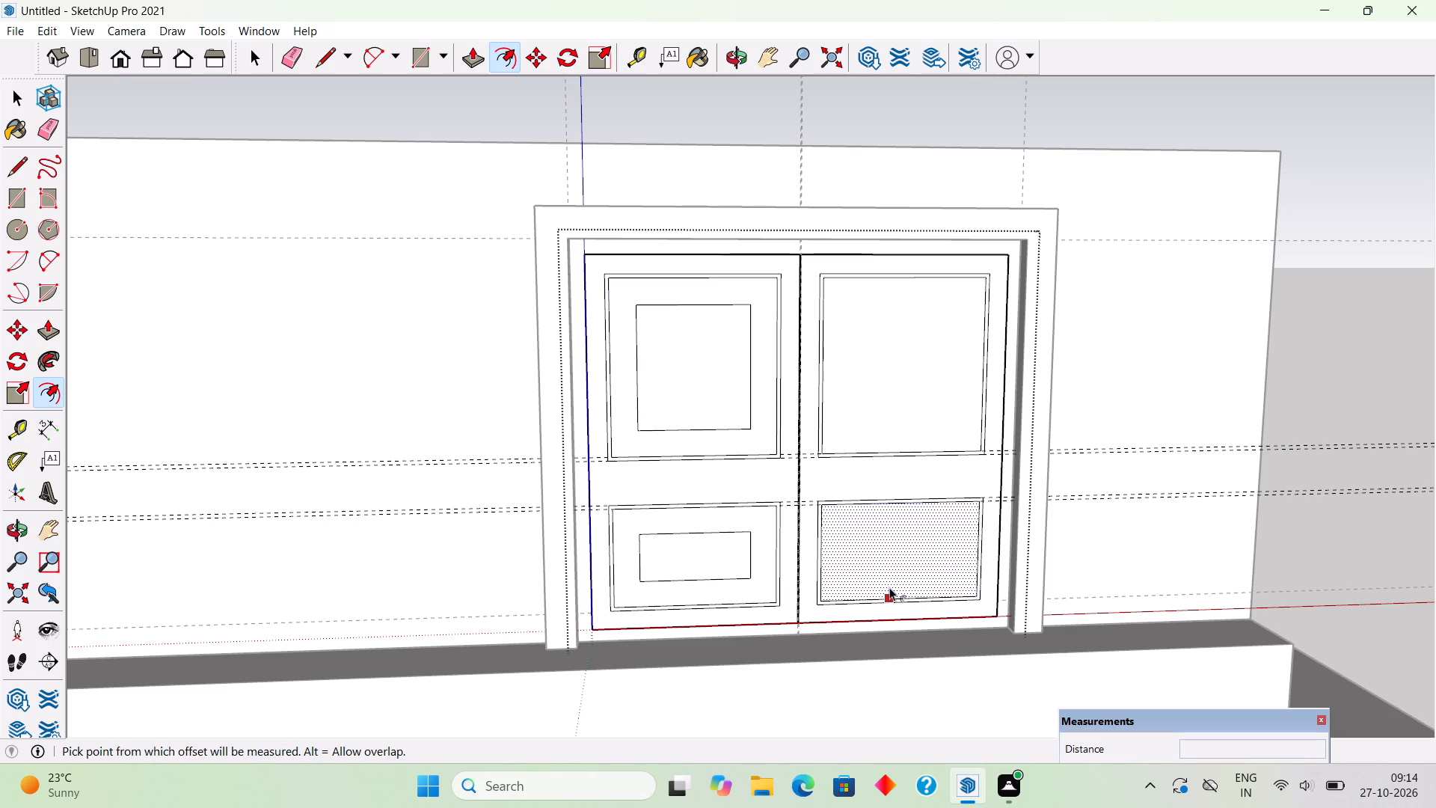
Offset the inner face of the right leaf's lower panel inward by 7".
{"action": "left_click", "coordinate": [889, 587]}
{"action": "key", "text": "7"}
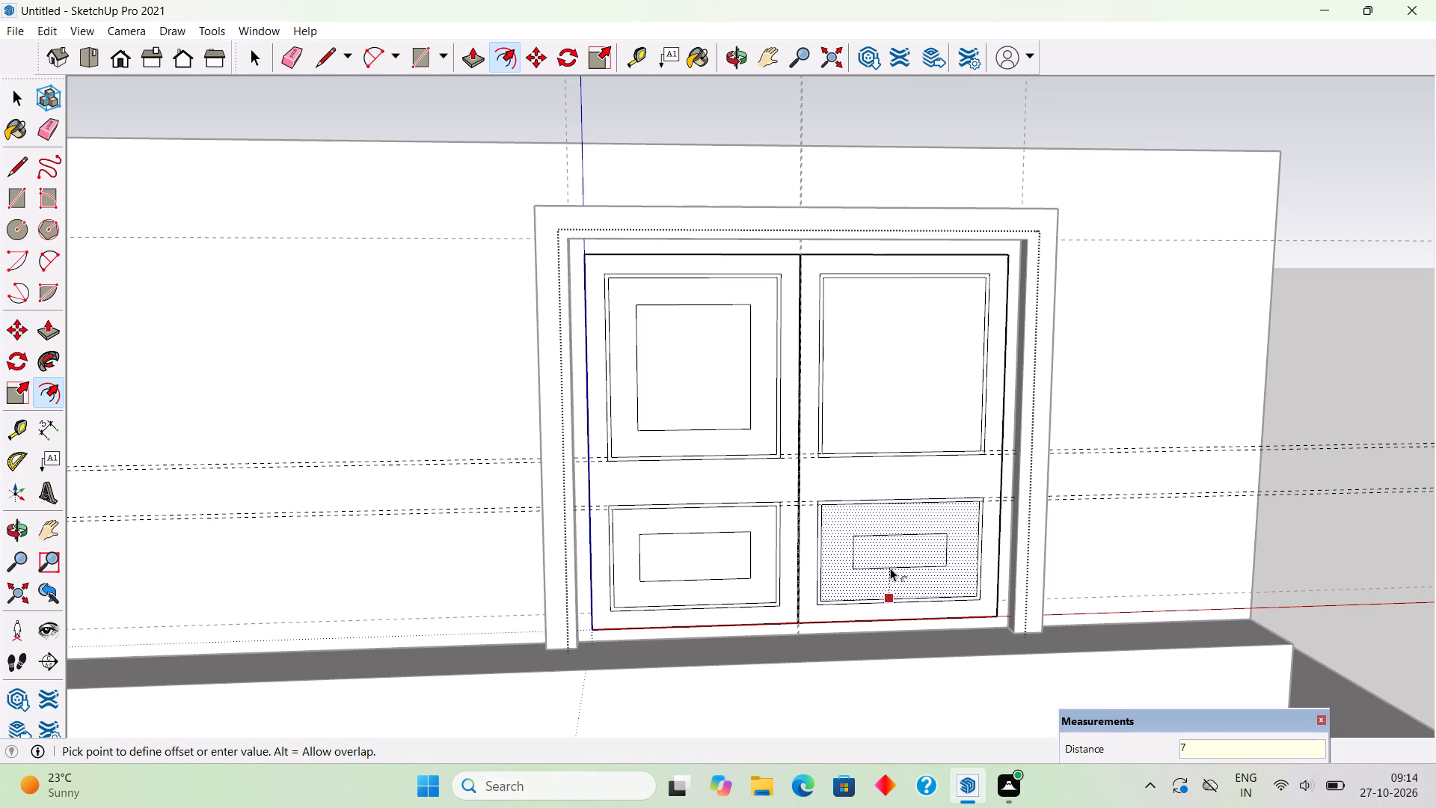
{"action": "key", "text": "shift+quotedbl"}
{"action": "key", "text": "Return"}
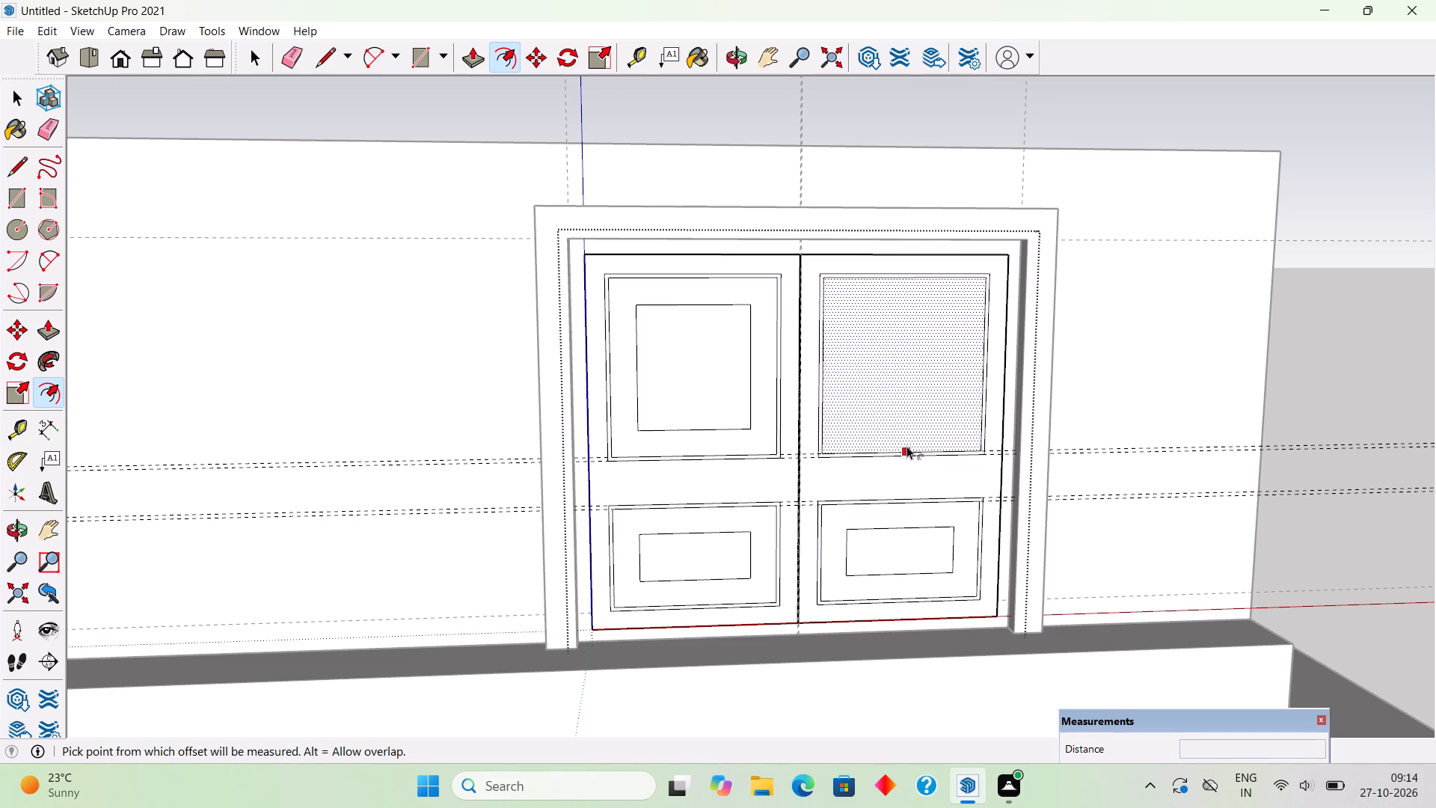
Offset the inner face of the right leaf's upper panel inward by 7".
{"action": "left_click", "coordinate": [907, 445]}
{"action": "key", "text": "7"}
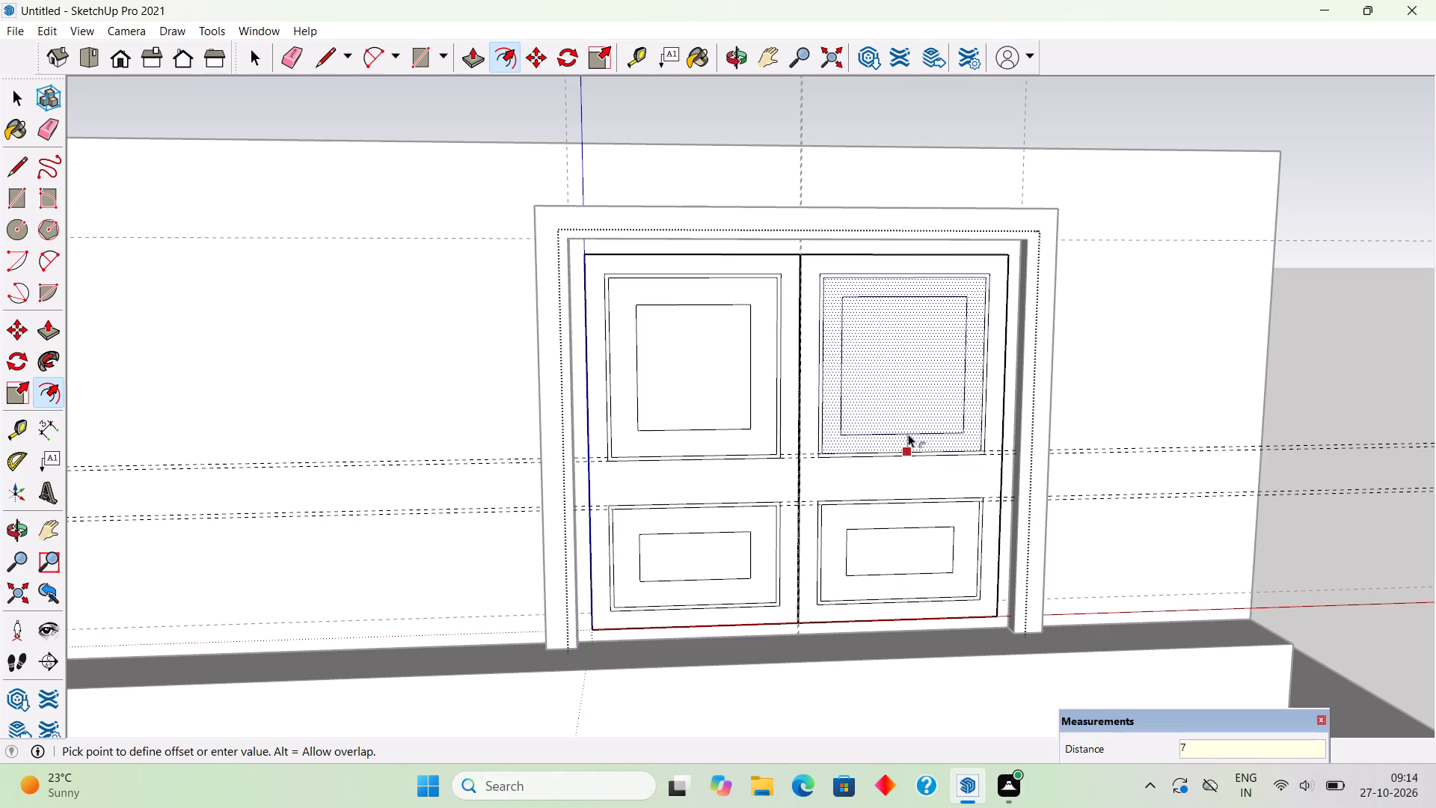
{"action": "key", "text": "shift+quotedbl"}
{"action": "key", "text": "Return"}
{"action": "key", "text": "space"}
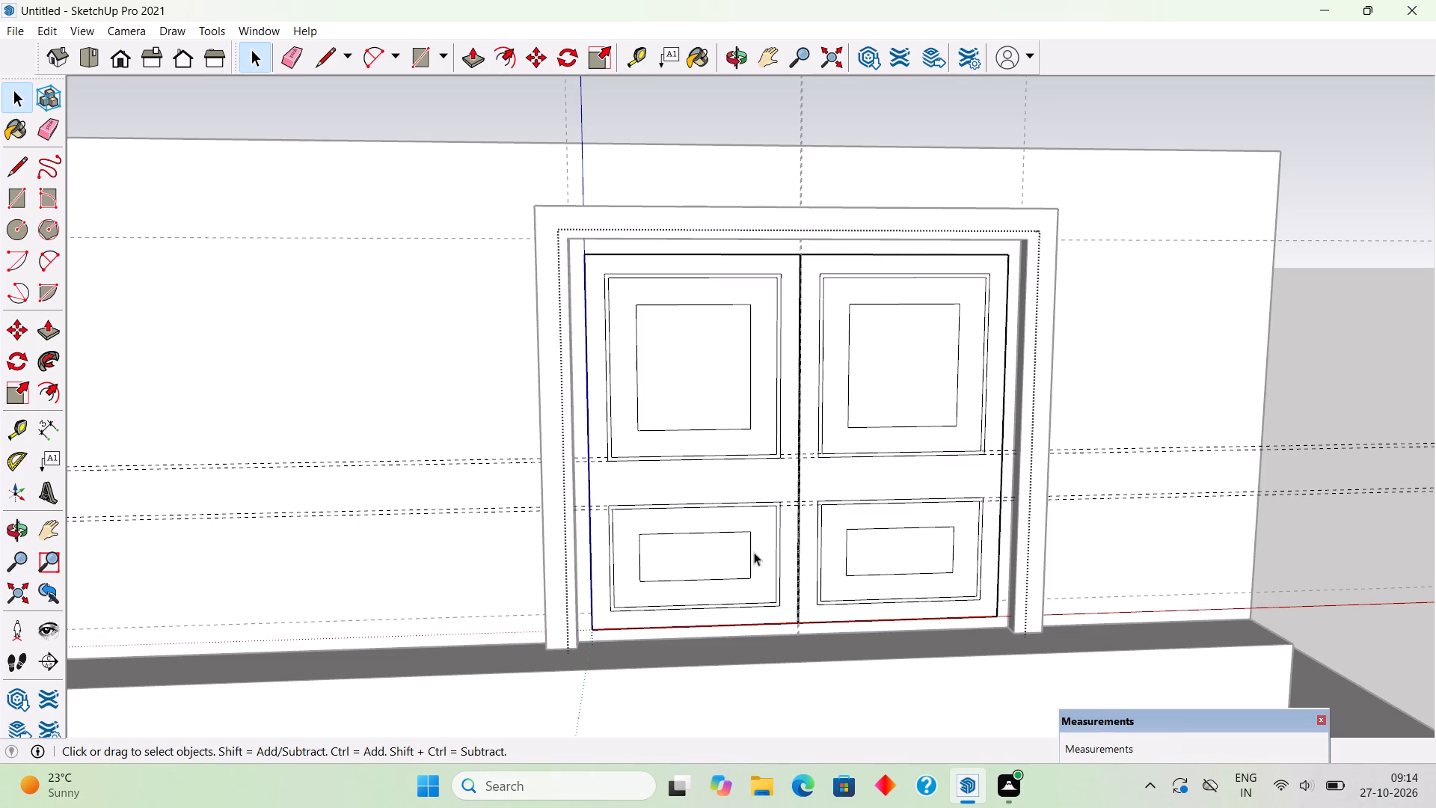
Offset the inset rectangle in the left leaf's lower panel outward by 1".
{"action": "middle_click_drag", "start_coordinate": [693, 560], "coordinate": [740, 558]}
{"action": "scroll", "coordinate": [705, 565], "scroll_direction": "up", "scroll_amount": 4}
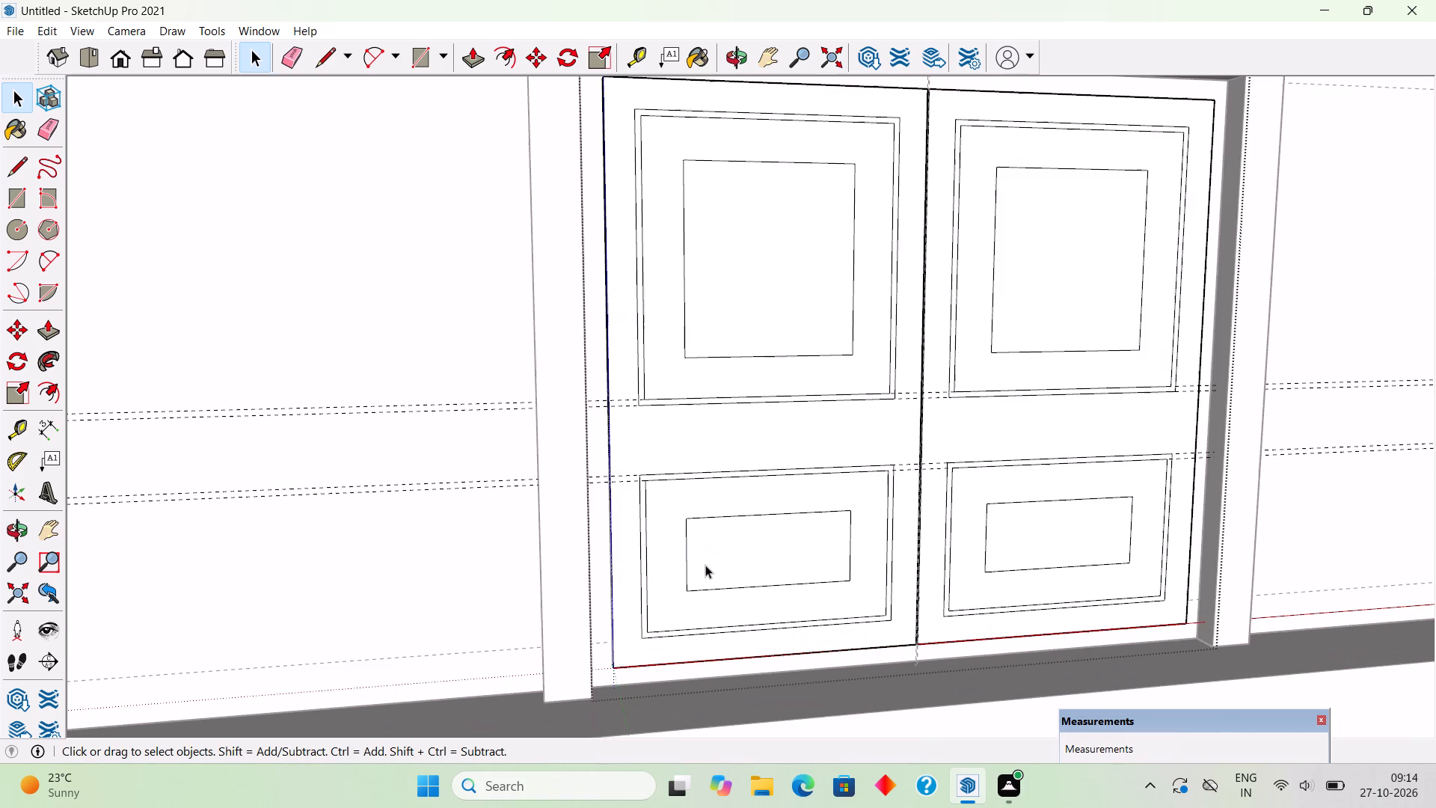
{"action": "left_click", "coordinate": [705, 564]}
{"action": "scroll", "coordinate": [705, 564], "scroll_direction": "up", "scroll_amount": 2}
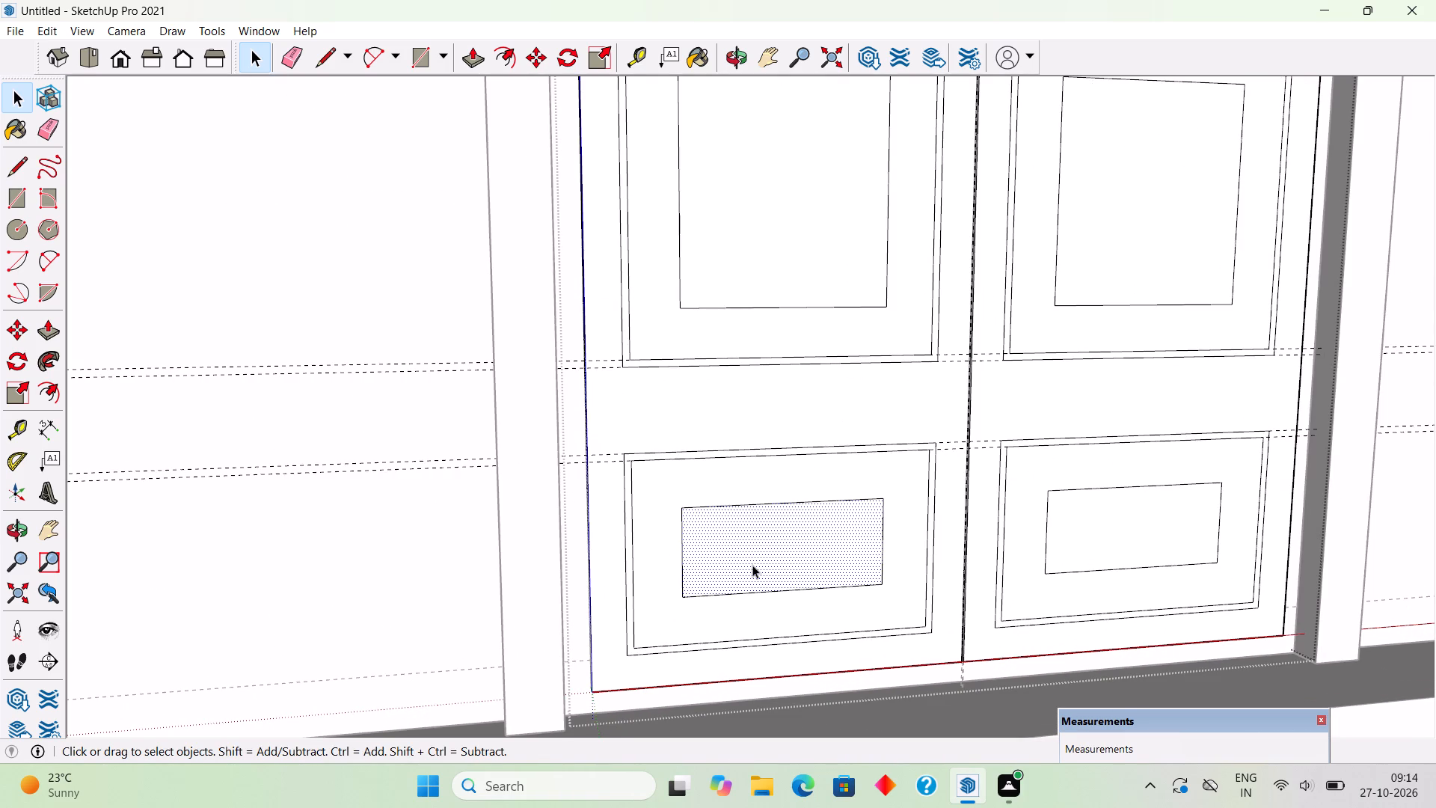
{"action": "key", "text": "f"}
{"action": "left_click", "coordinate": [754, 593]}
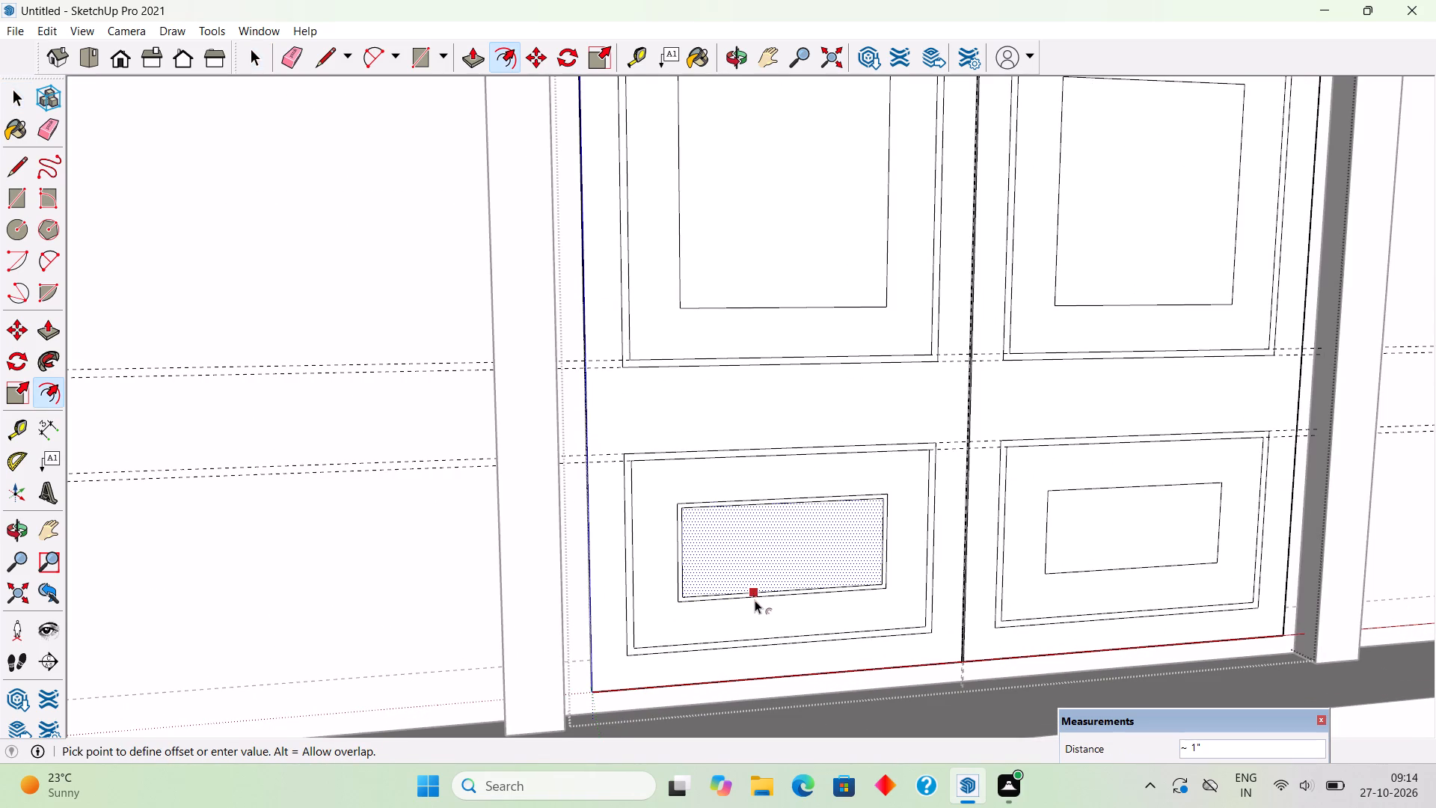
{"action": "type", "text": "1\""}
{"action": "key", "text": "Return"}
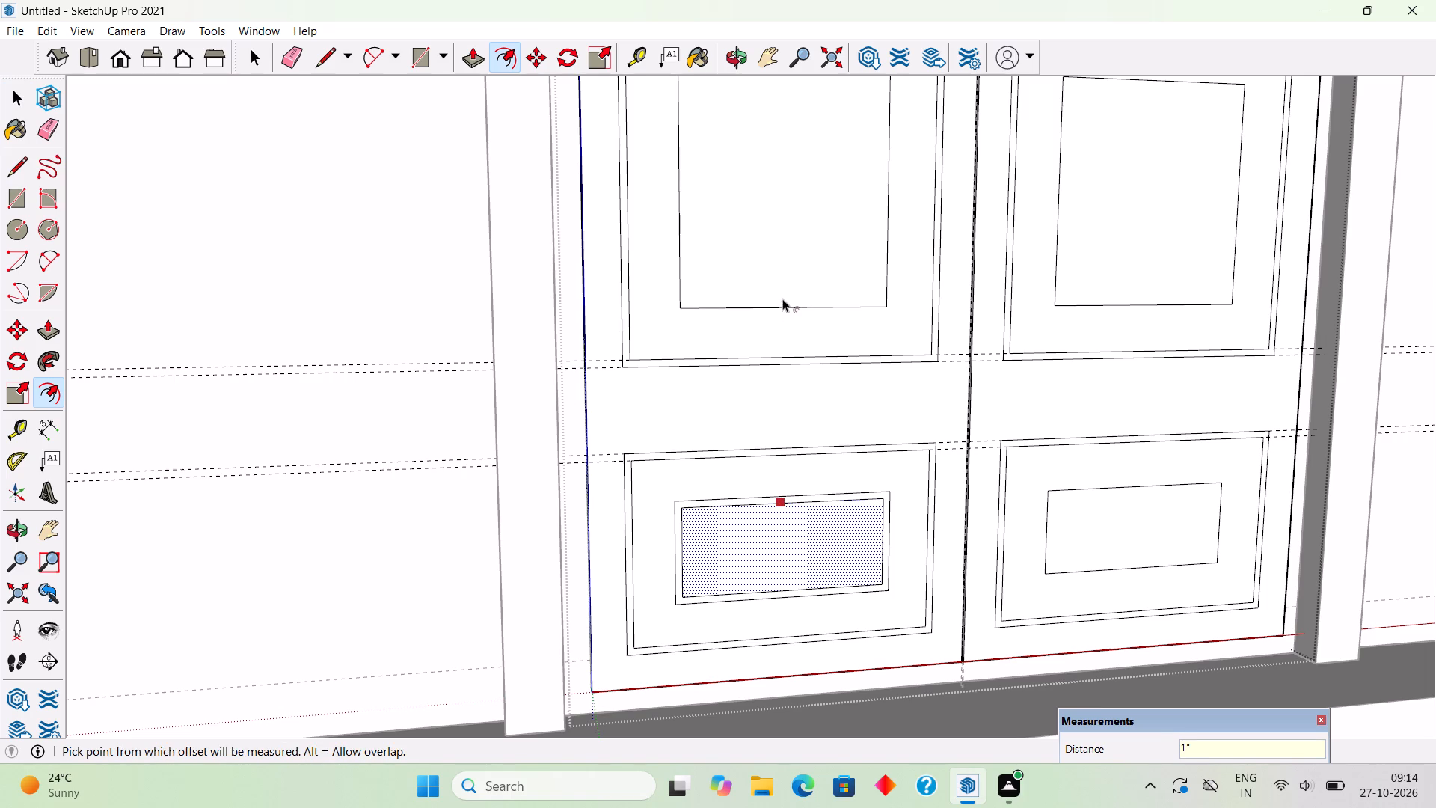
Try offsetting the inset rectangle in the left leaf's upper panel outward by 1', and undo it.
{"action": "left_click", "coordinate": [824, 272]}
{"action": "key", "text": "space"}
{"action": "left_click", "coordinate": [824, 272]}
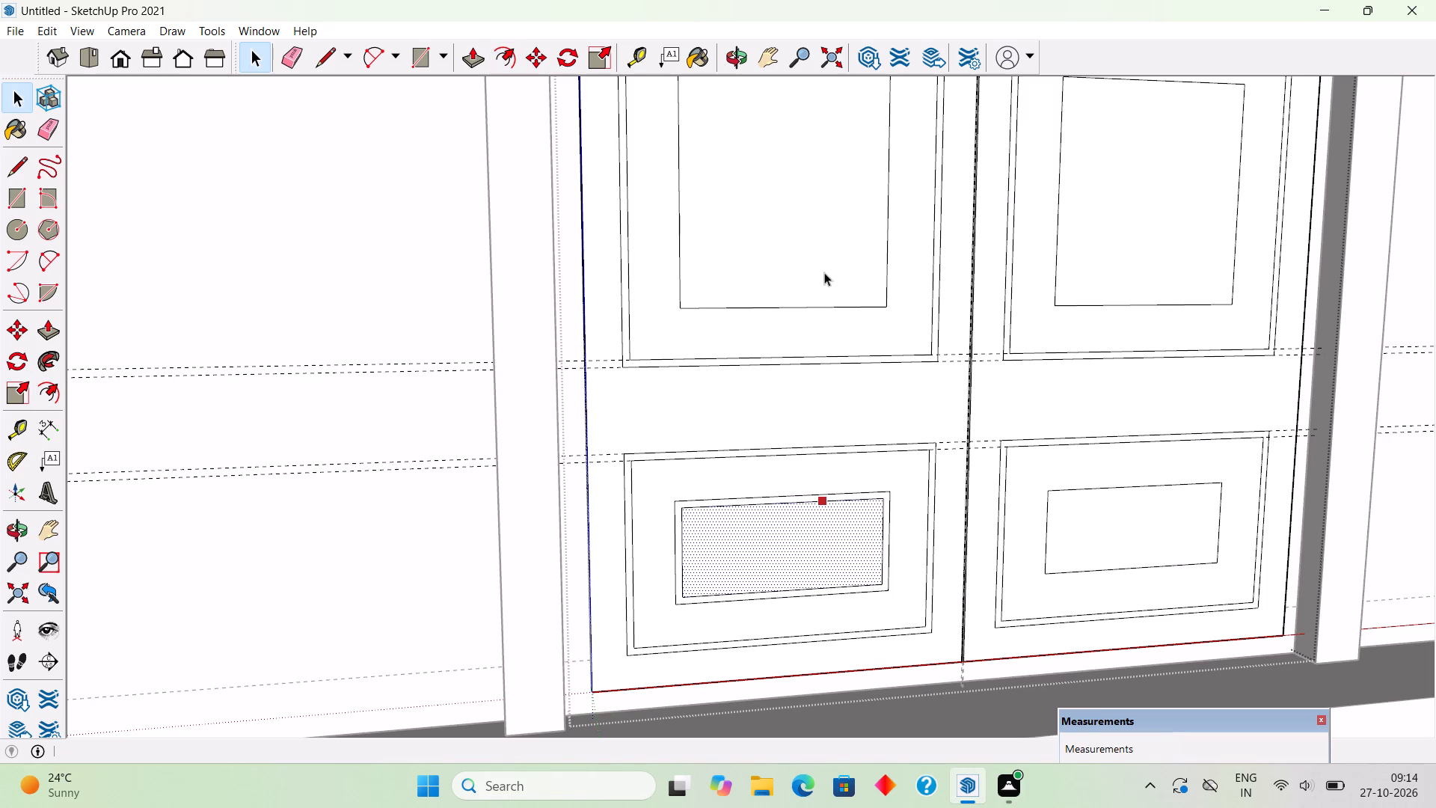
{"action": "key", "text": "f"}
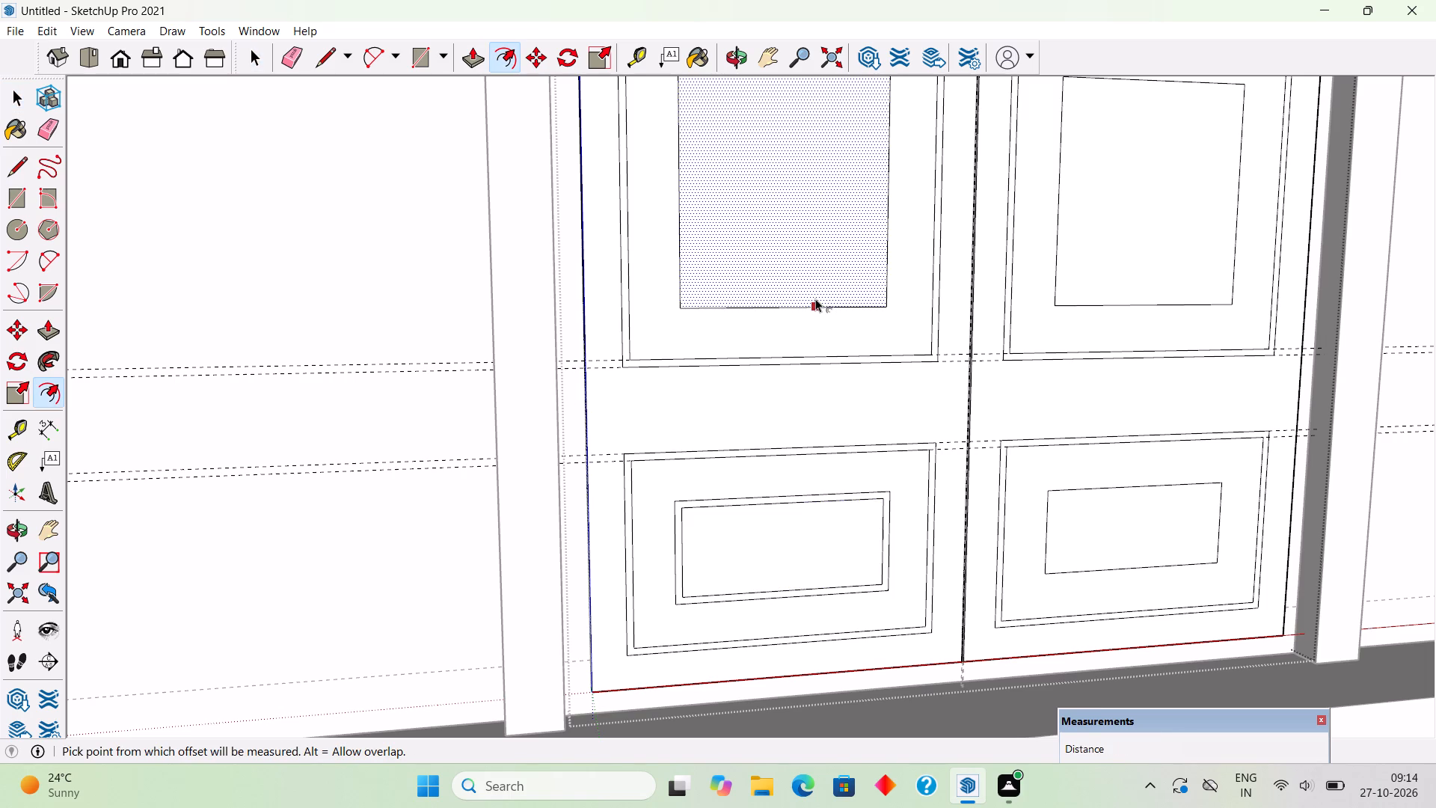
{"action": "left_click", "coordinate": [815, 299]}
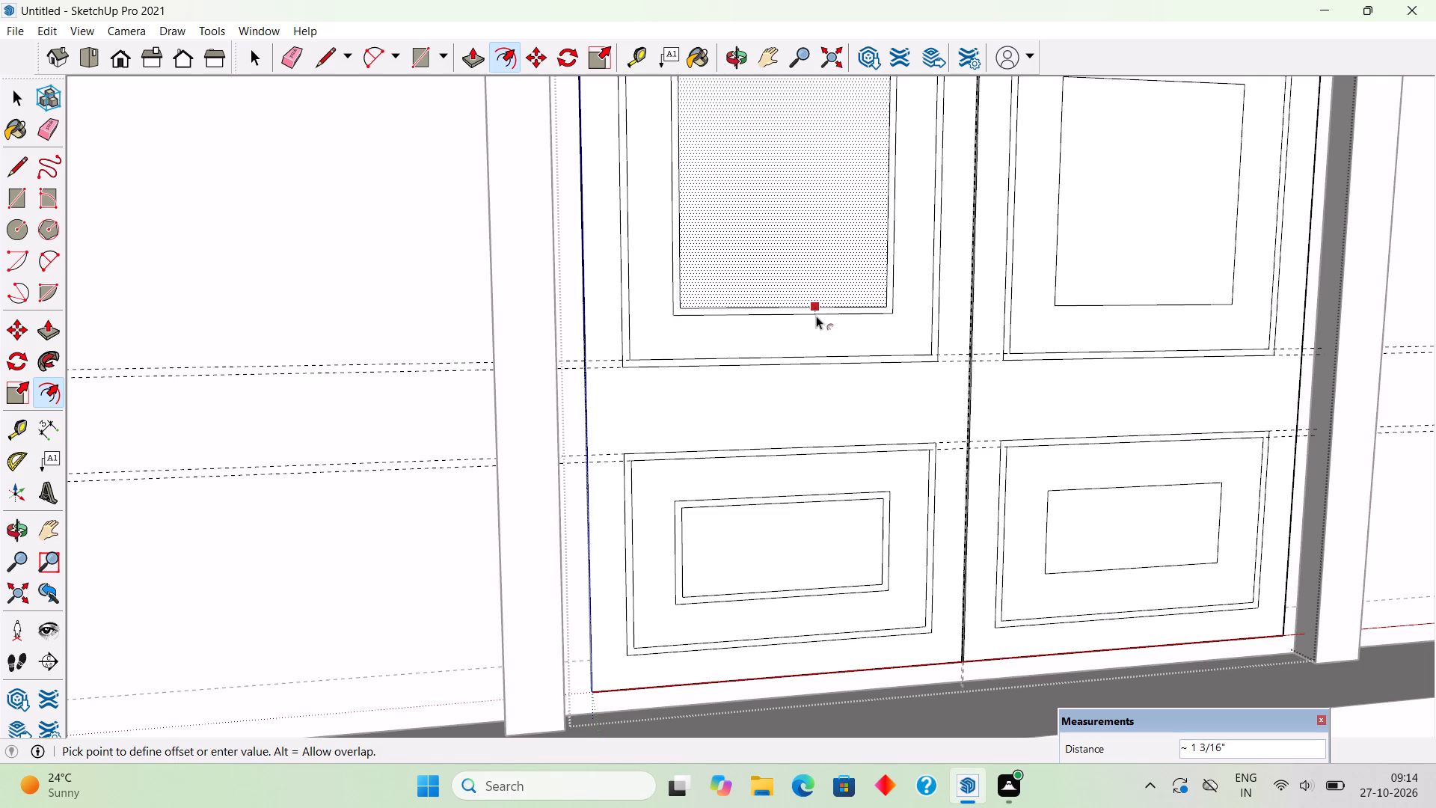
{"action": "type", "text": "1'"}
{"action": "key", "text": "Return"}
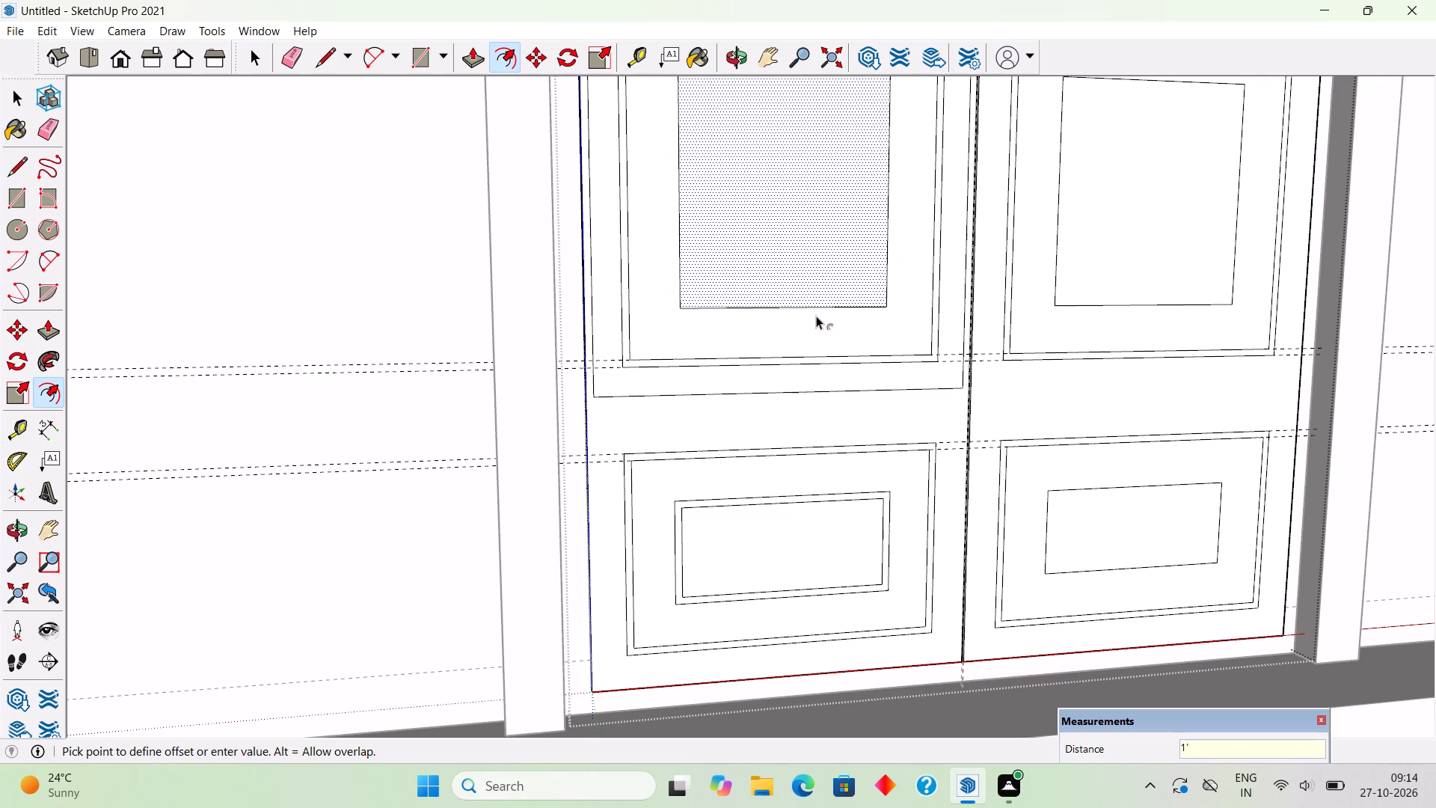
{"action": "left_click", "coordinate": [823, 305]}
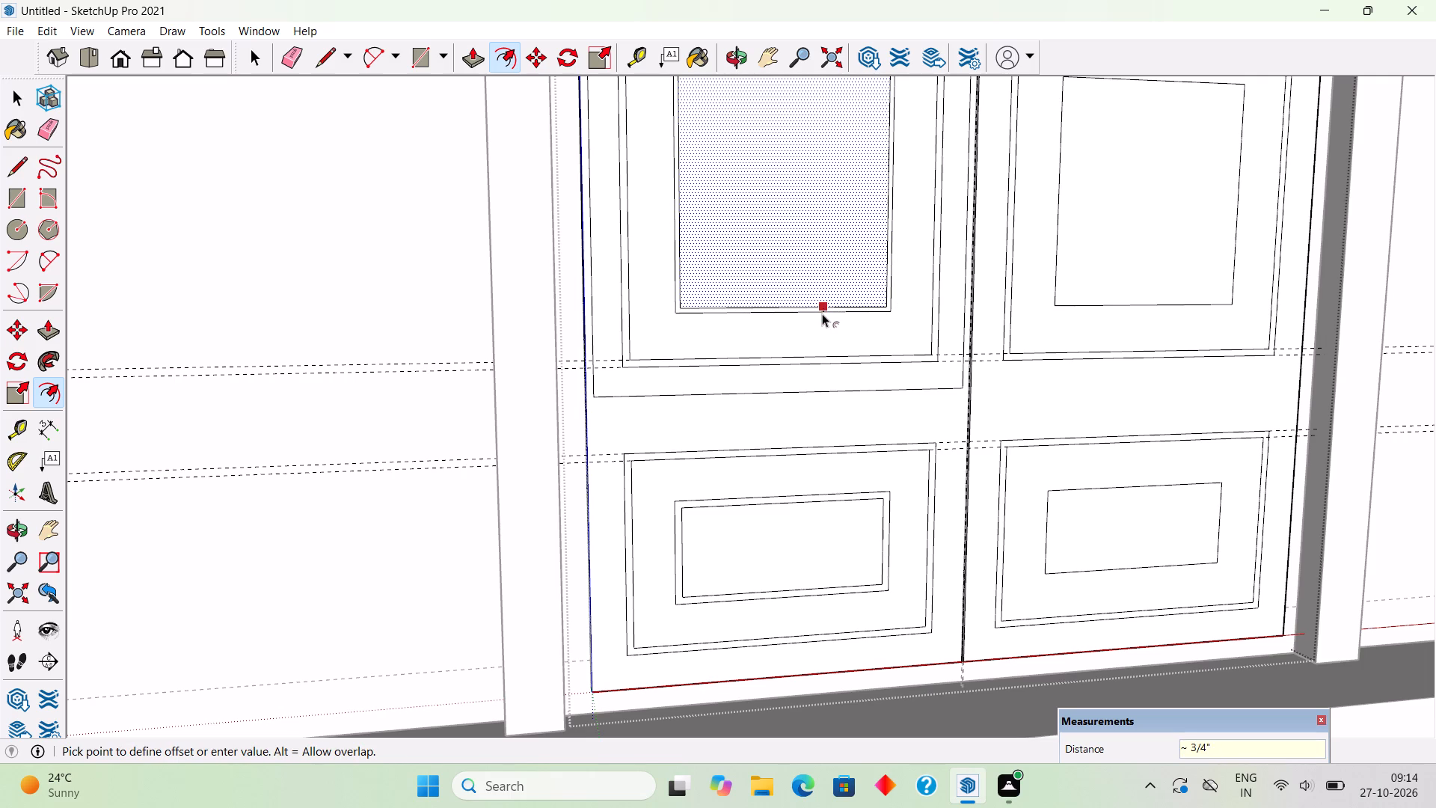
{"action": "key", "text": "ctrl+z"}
Offset the inset rectangle in the left leaf's upper panel outward by 1".
{"action": "left_click", "coordinate": [825, 307]}
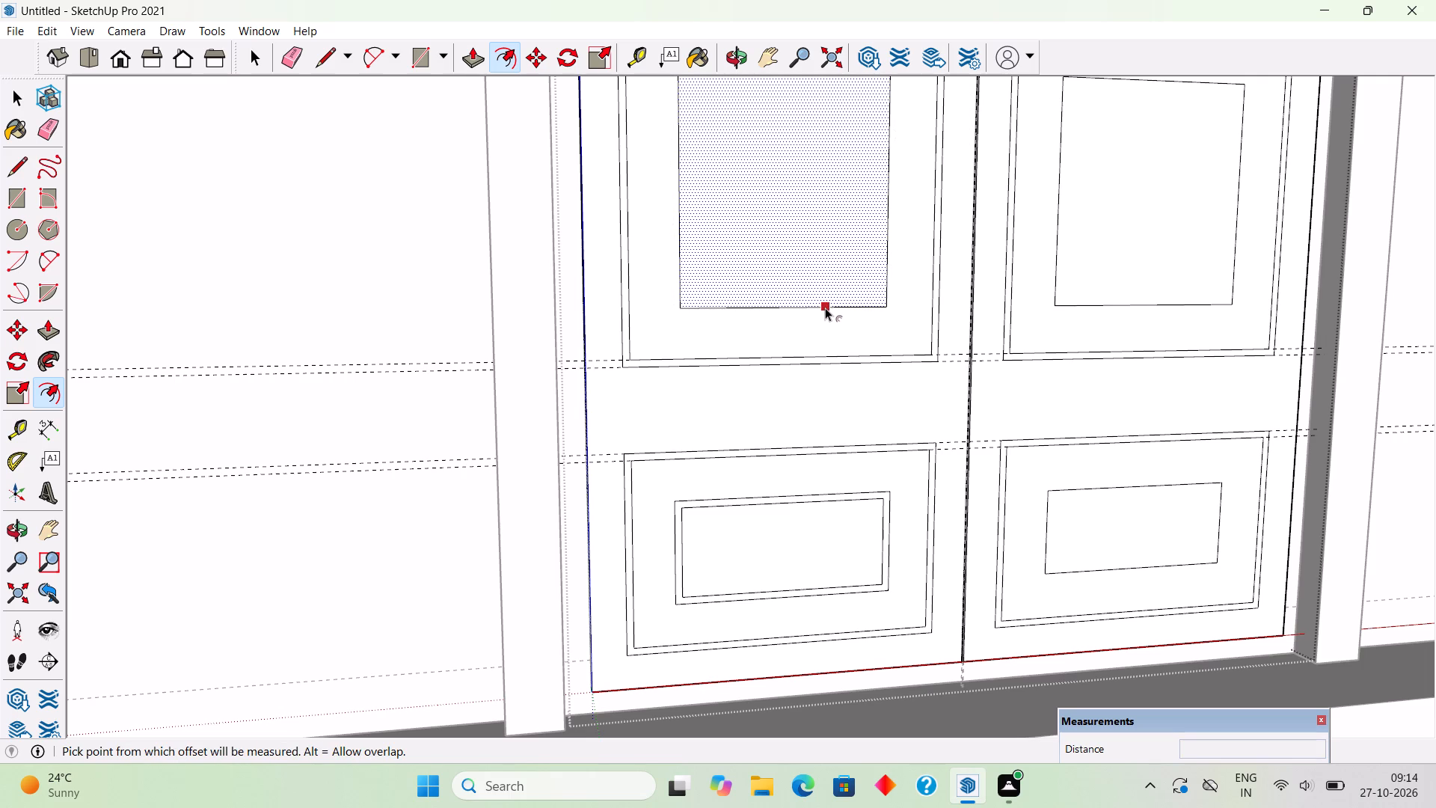
{"action": "type", "text": "1\""}
{"action": "key", "text": "Return"}
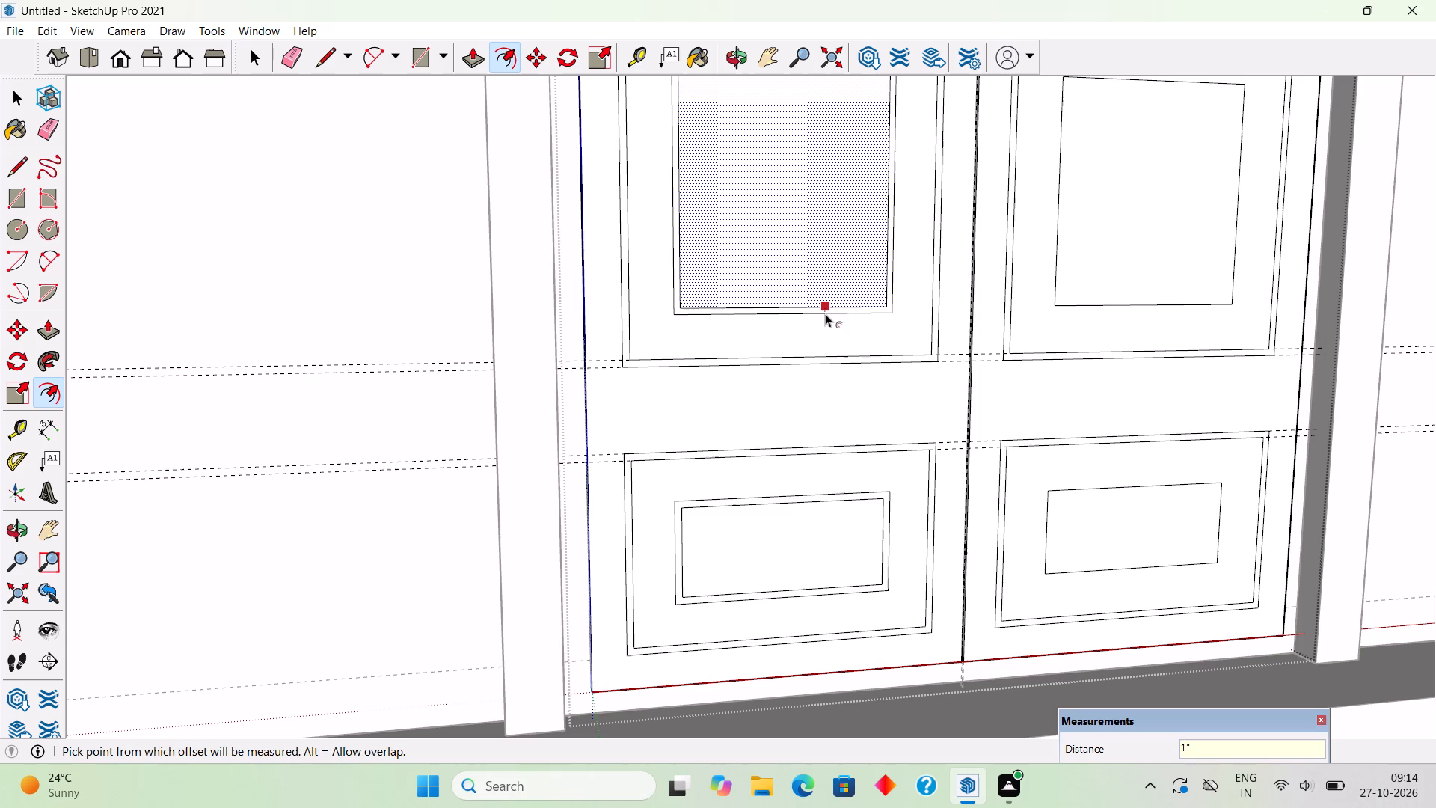
{"action": "key", "text": "space"}
Offset the inset rectangles in the right leaf's upper and lower panels outward by 1" each.
{"action": "left_click", "coordinate": [1156, 278]}
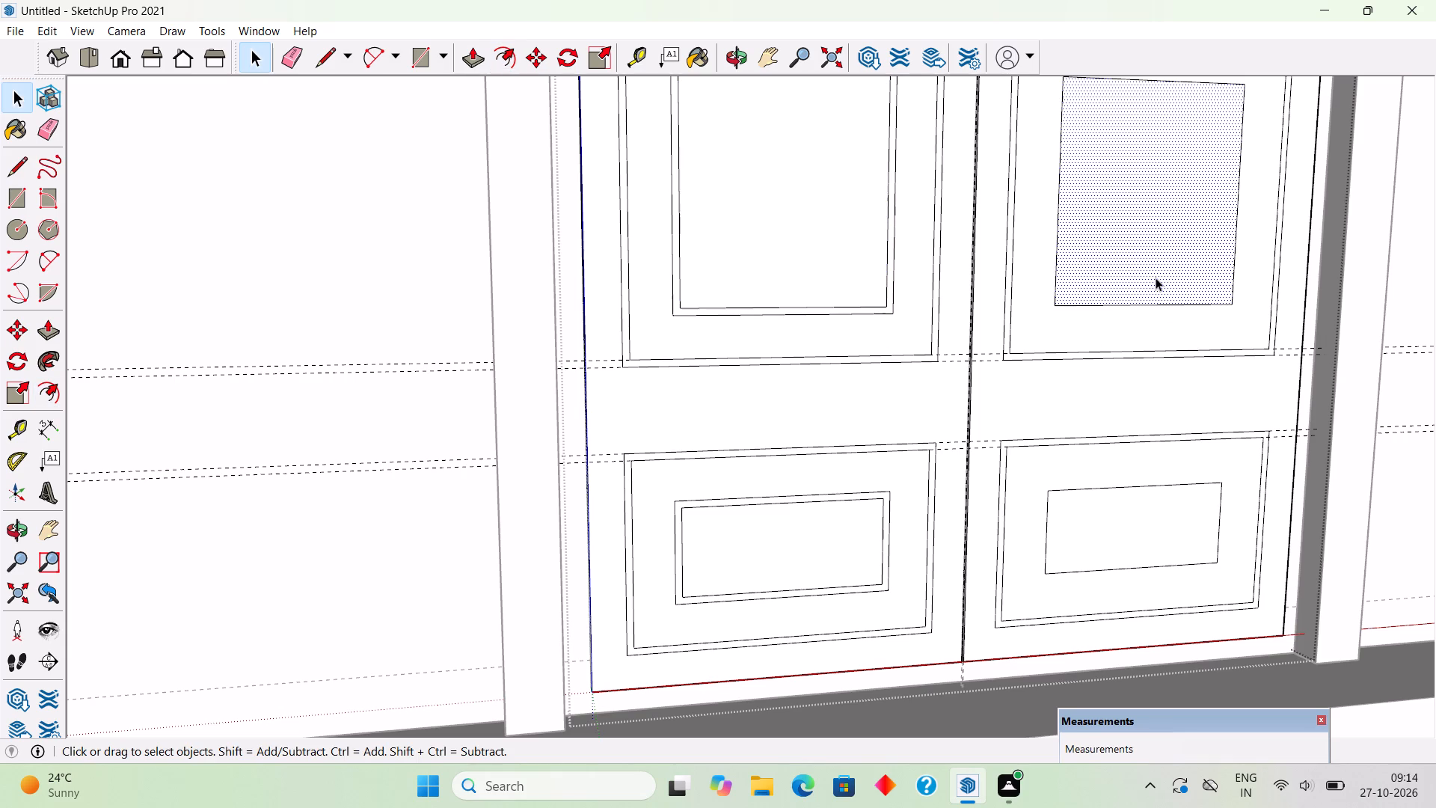
{"action": "key", "text": "f"}
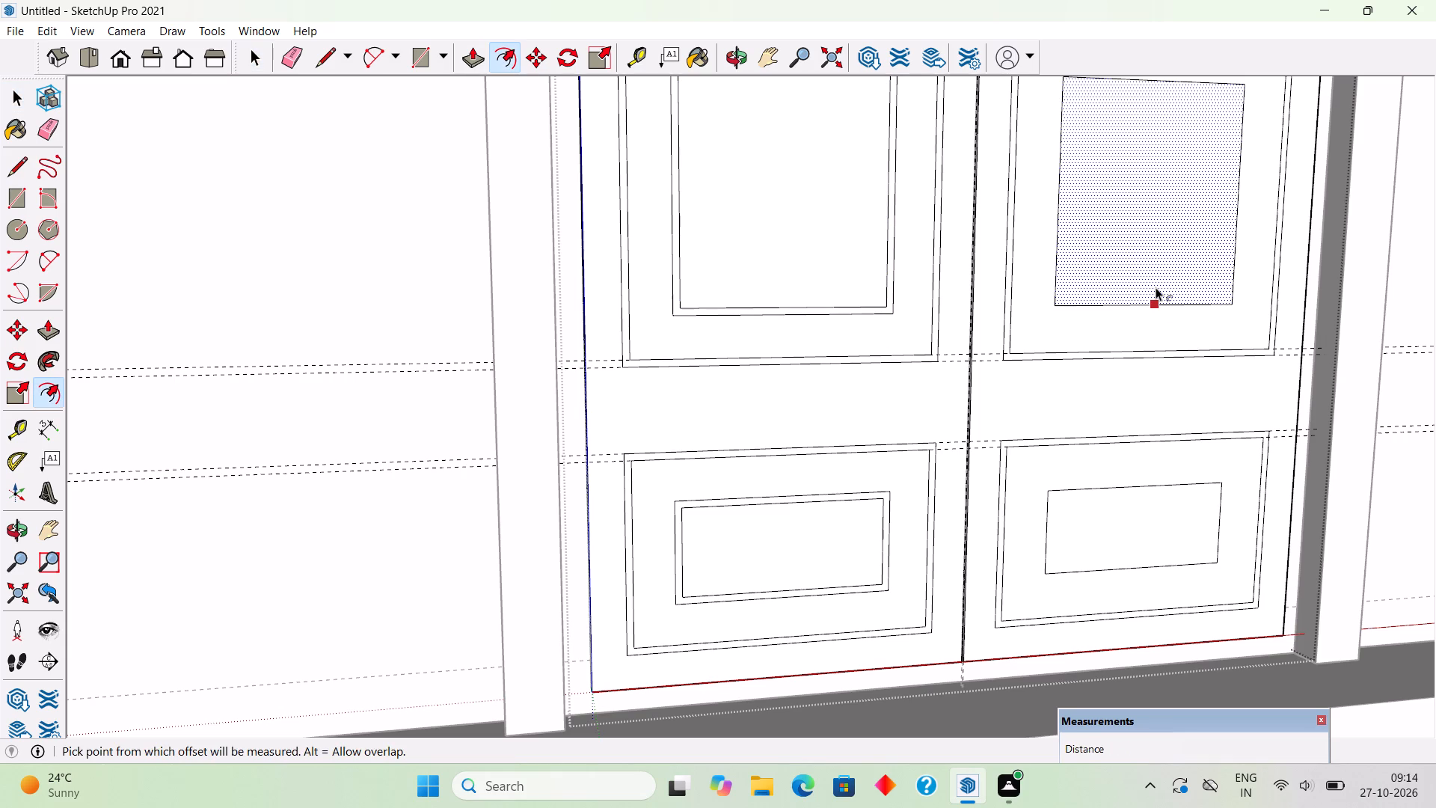
{"action": "left_click", "coordinate": [1156, 287]}
{"action": "type", "text": "1\""}
{"action": "key", "text": "Return"}
{"action": "key", "text": "space"}
{"action": "left_click", "coordinate": [1162, 519]}
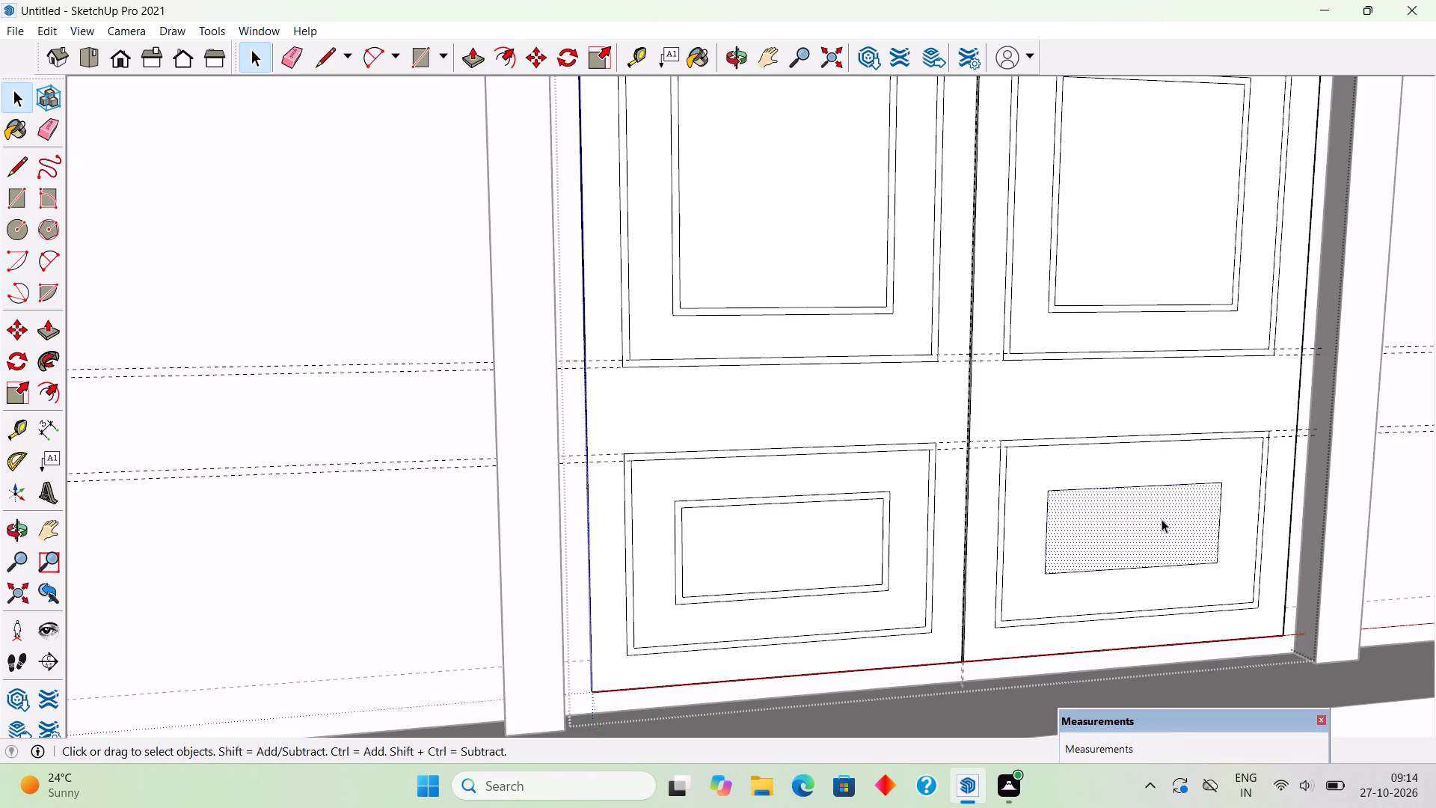
{"action": "key", "text": "f"}
{"action": "left_click", "coordinate": [1160, 549]}
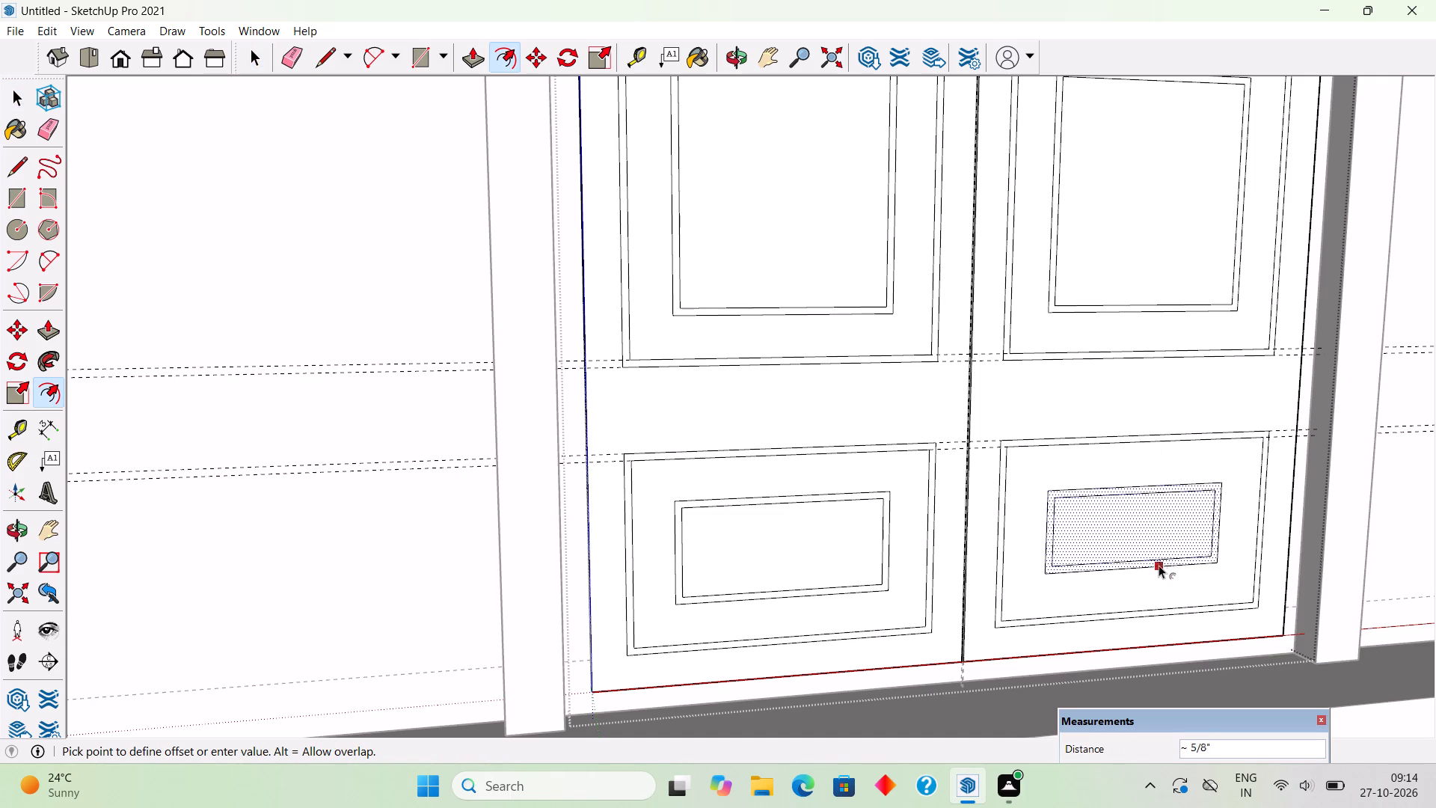
{"action": "type", "text": "1\""}
{"action": "key", "text": "Return"}
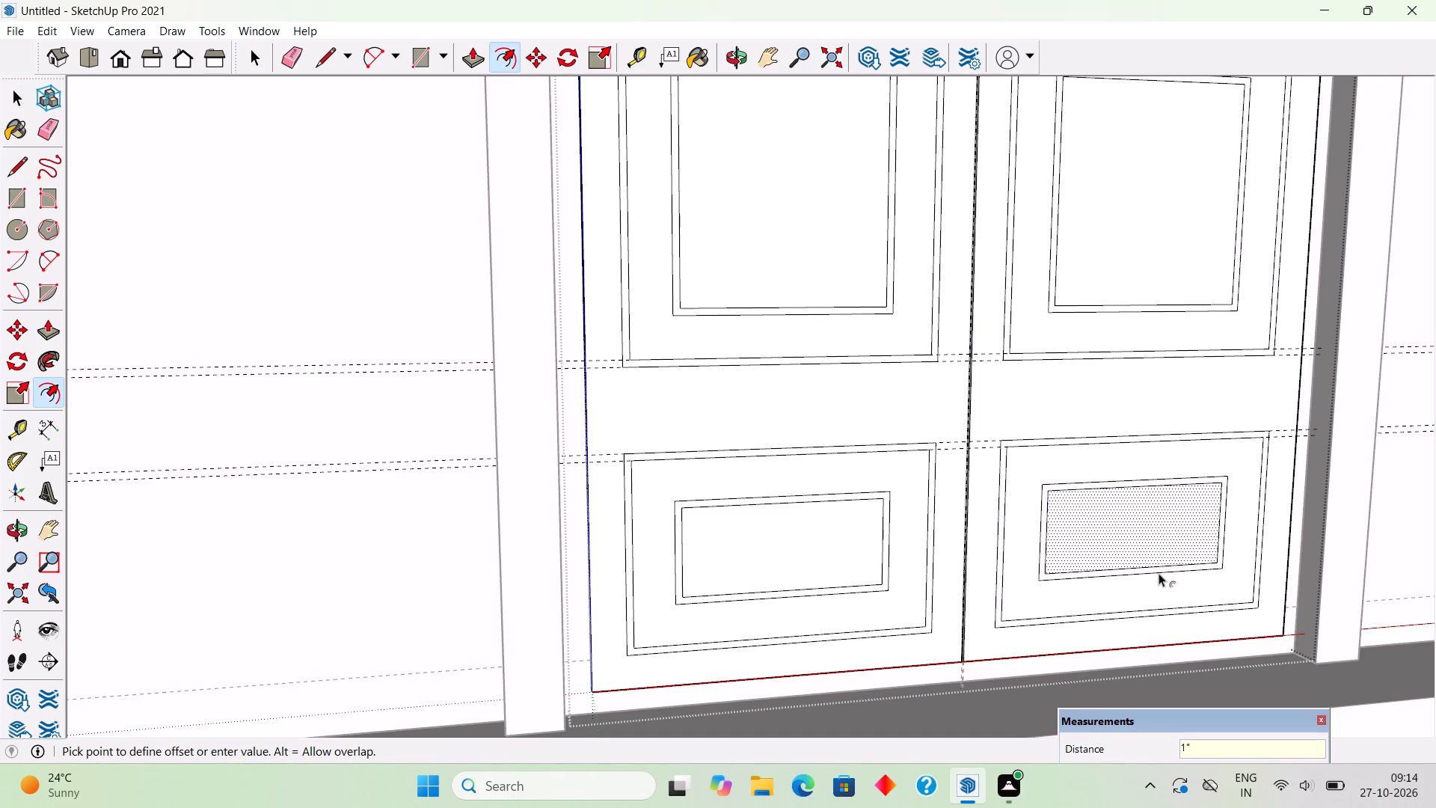
{"action": "key", "text": "space"}
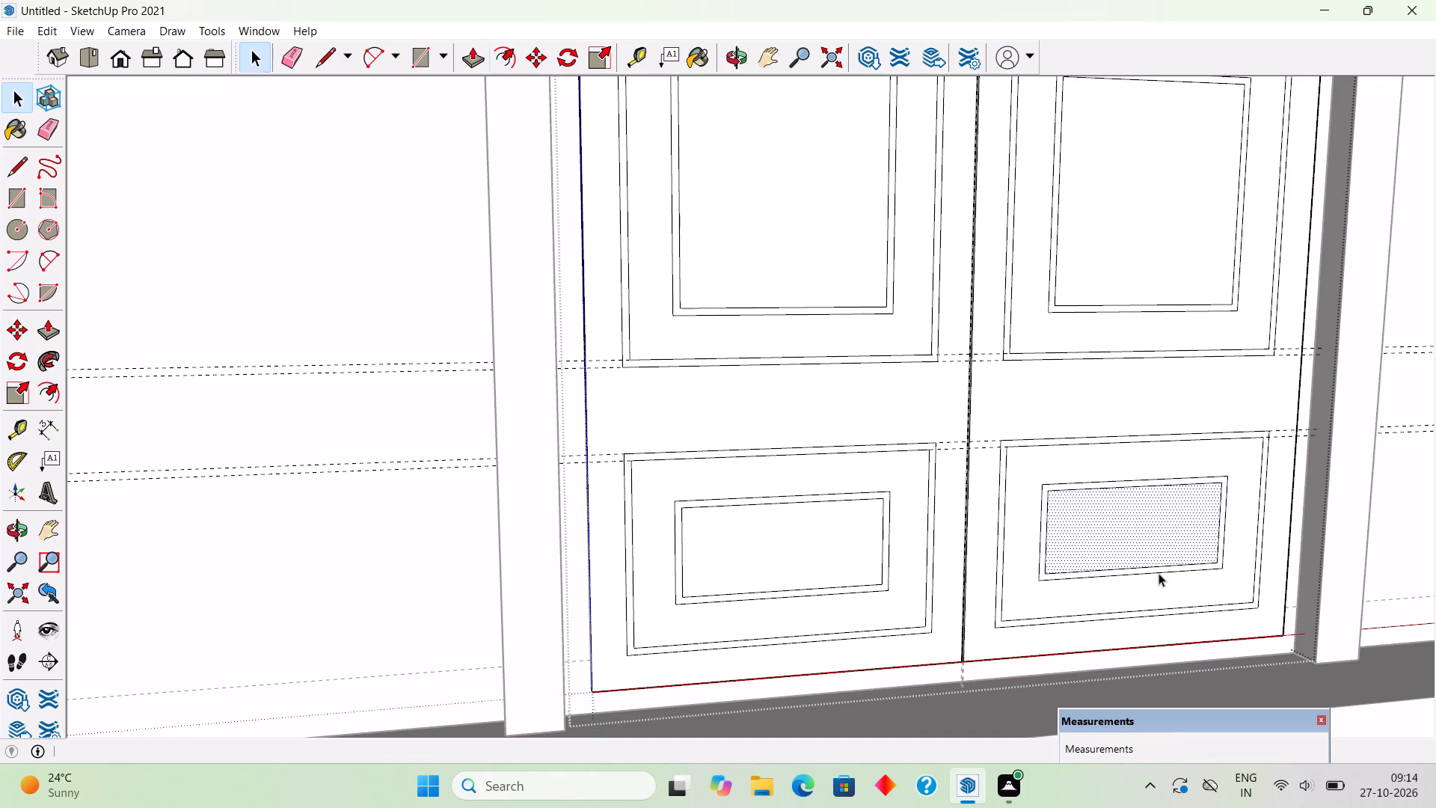
Offset the innermost rectangles of the right and left leaves' lower panels inward by 1" each.
{"action": "scroll", "coordinate": [818, 593], "scroll_direction": "up", "scroll_amount": 3}
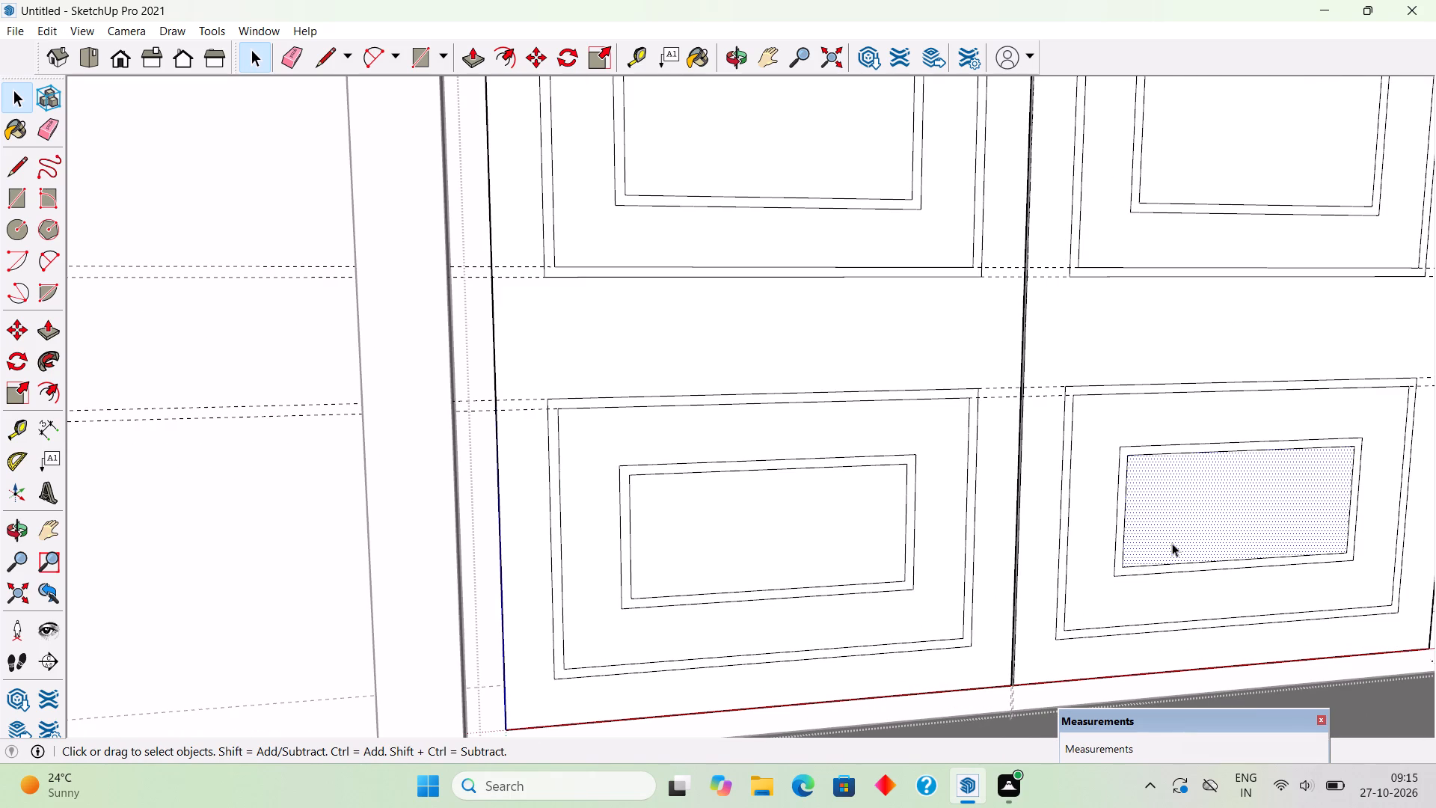
{"action": "key", "text": "f"}
{"action": "left_click", "coordinate": [1200, 562]}
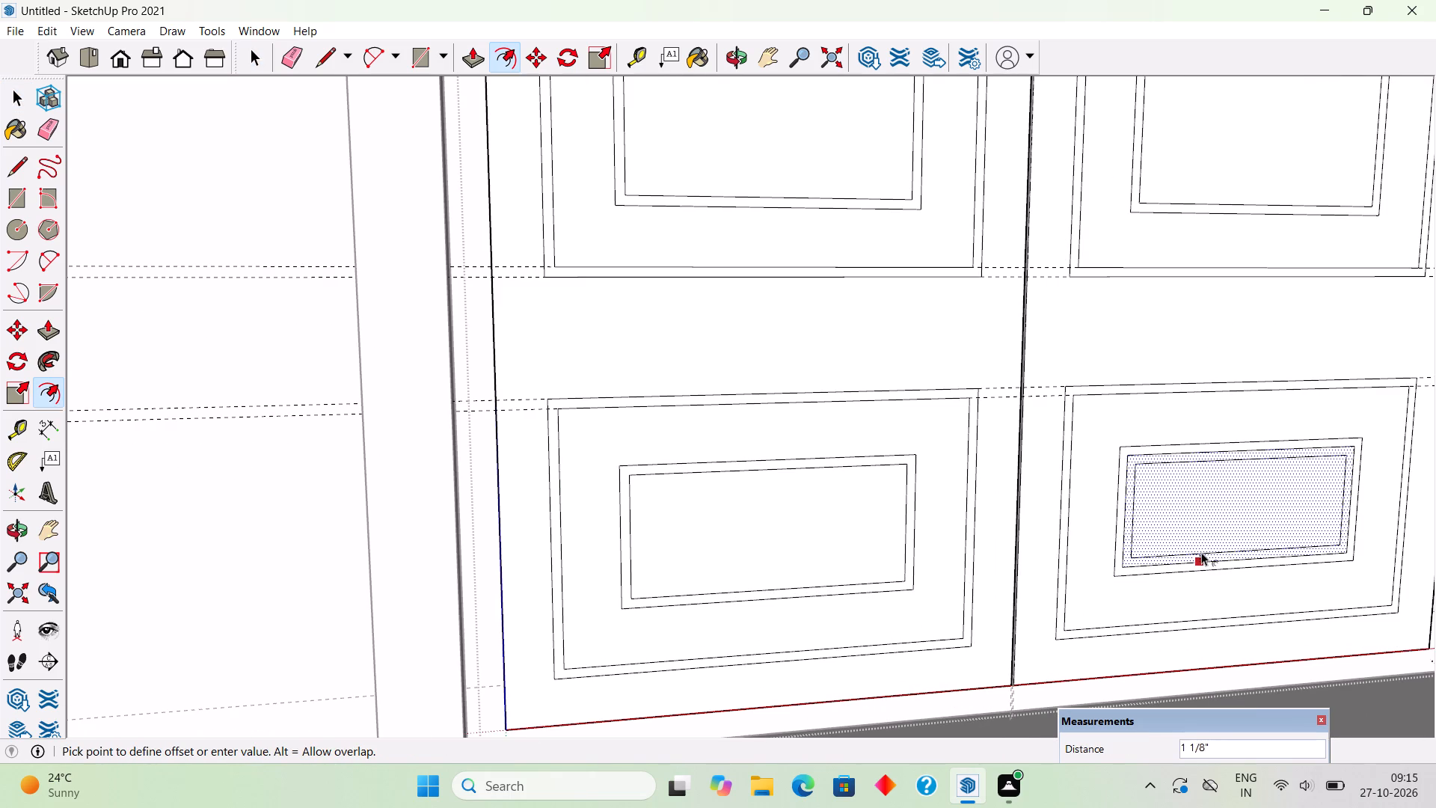
{"action": "type", "text": "1\""}
{"action": "key", "text": "Return"}
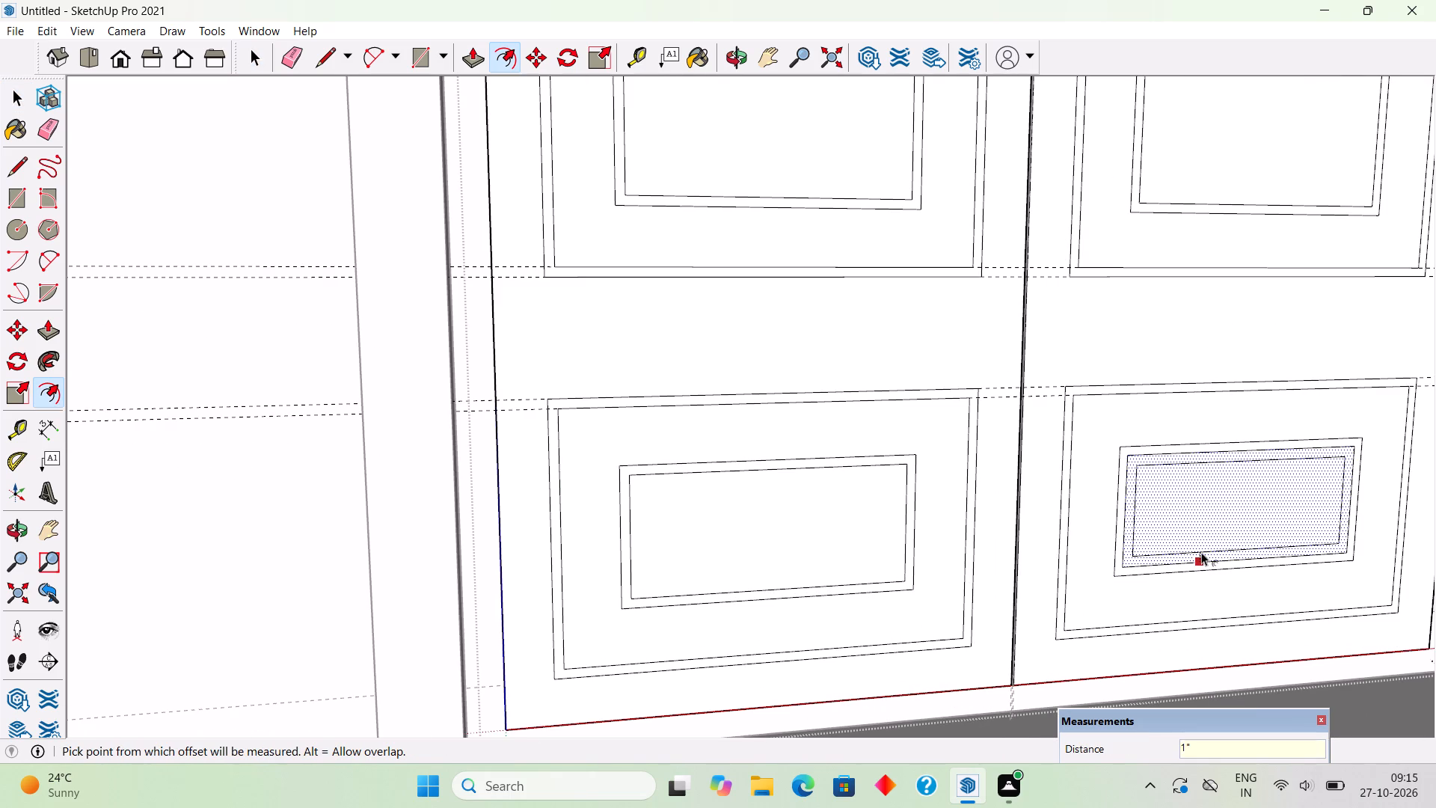
{"action": "key", "text": "space"}
{"action": "left_click", "coordinate": [830, 571]}
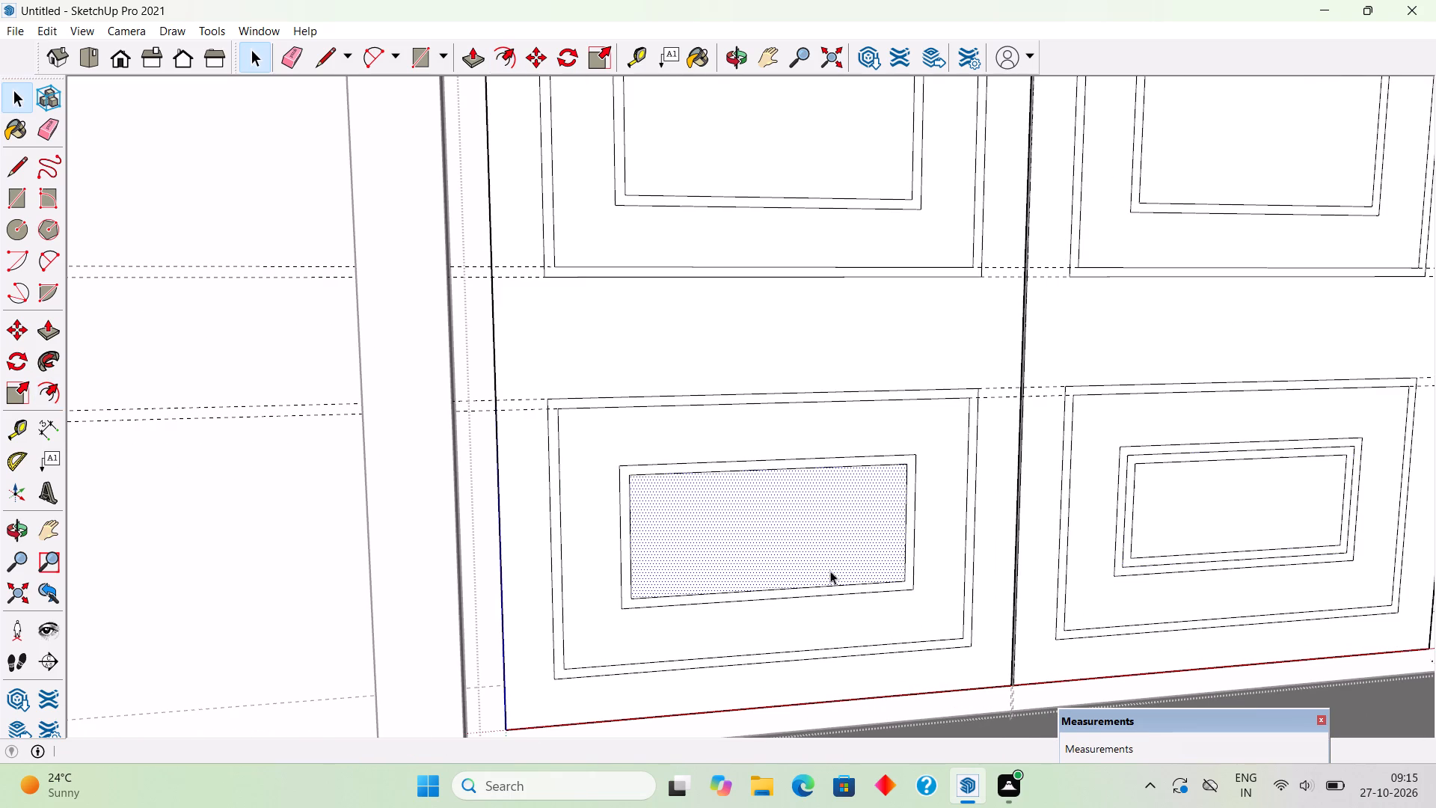
{"action": "key", "text": "f"}
{"action": "left_click", "coordinate": [835, 584]}
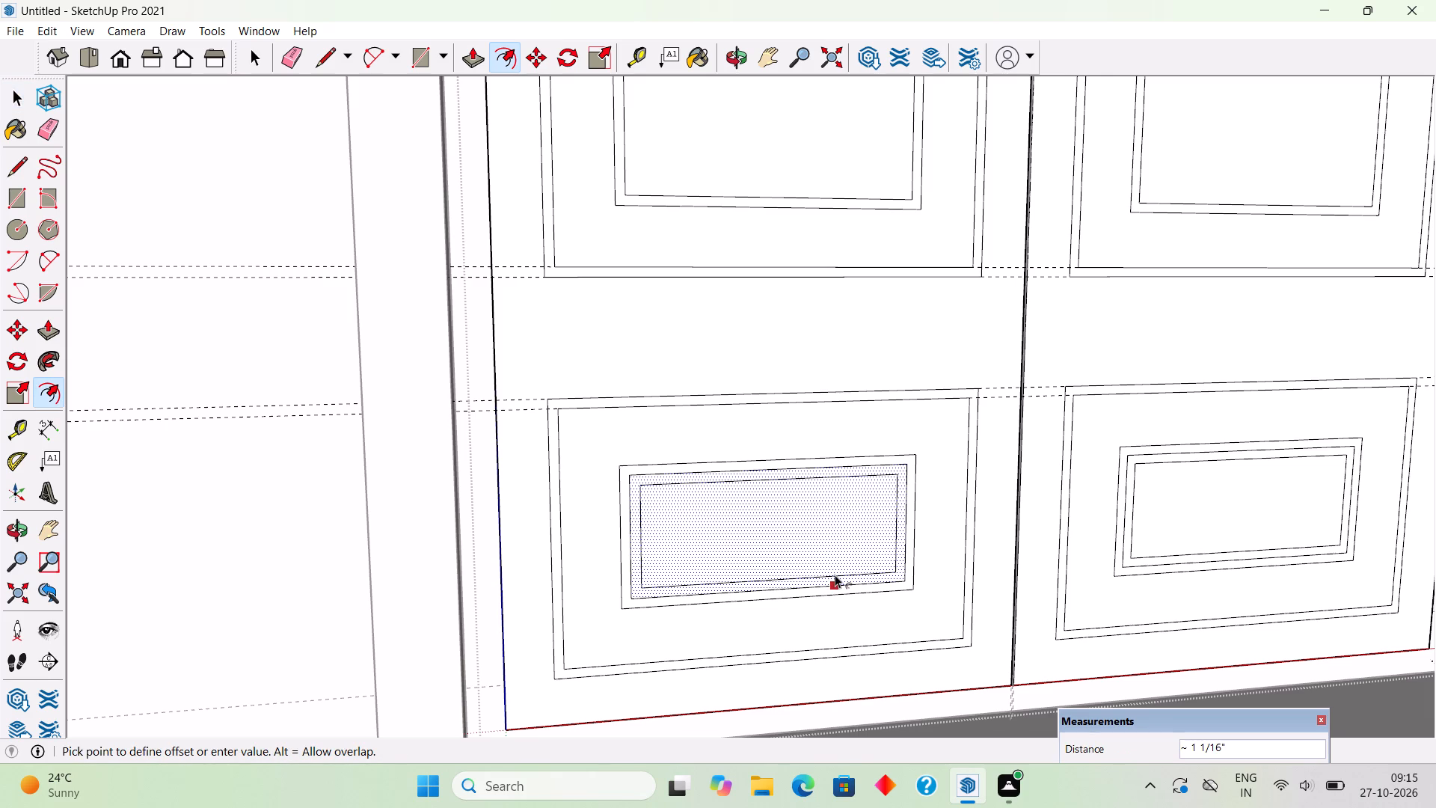
{"action": "type", "text": "1\""}
{"action": "key", "text": "Return"}
{"action": "scroll", "coordinate": [829, 616], "scroll_direction": "down", "scroll_amount": 4}
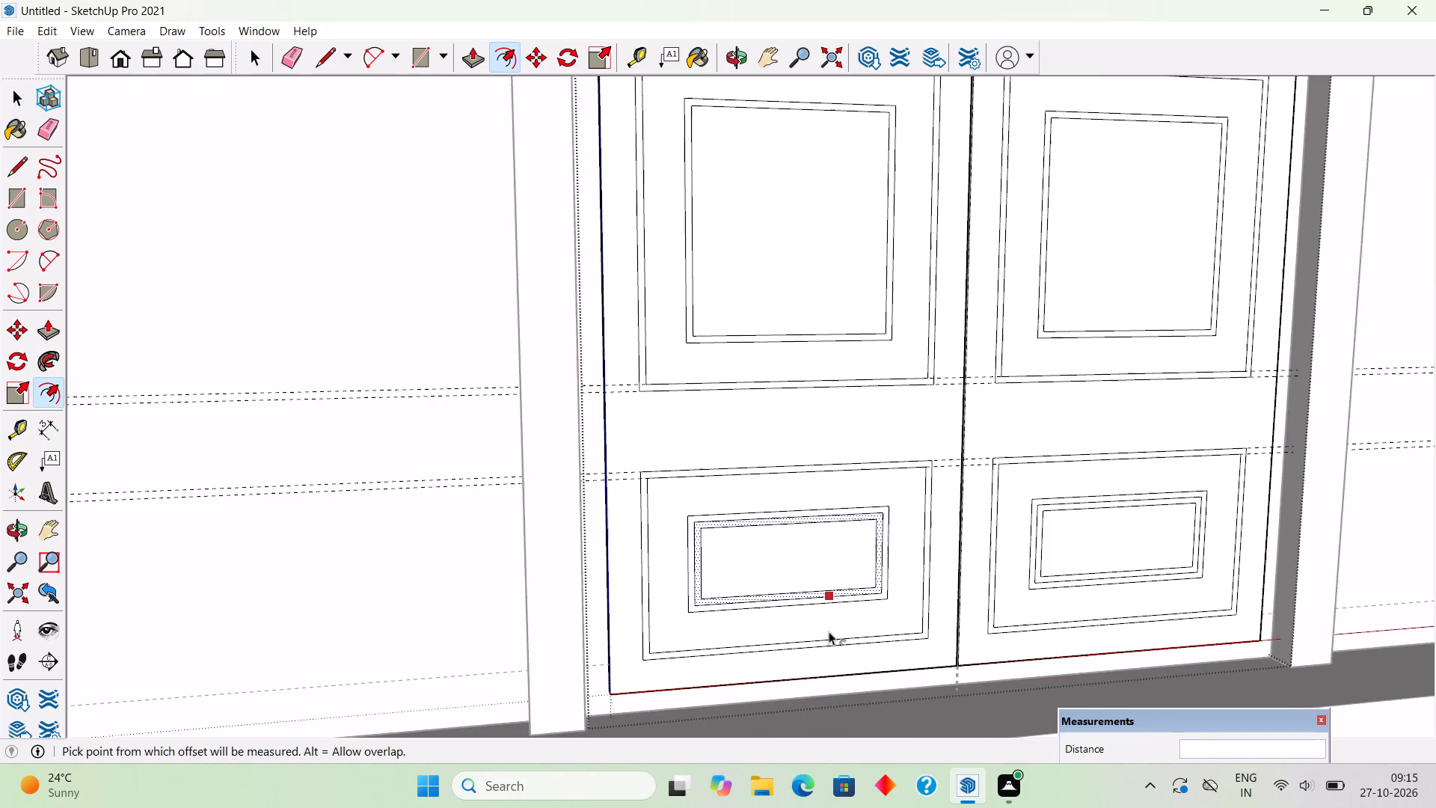
{"action": "scroll", "coordinate": [826, 625], "scroll_direction": "down", "scroll_amount": 4}
{"action": "key", "text": "space"}
Offset the innermost rectangles of the left and right leaves' upper panels inward by 1" each.
{"action": "left_click", "coordinate": [833, 373]}
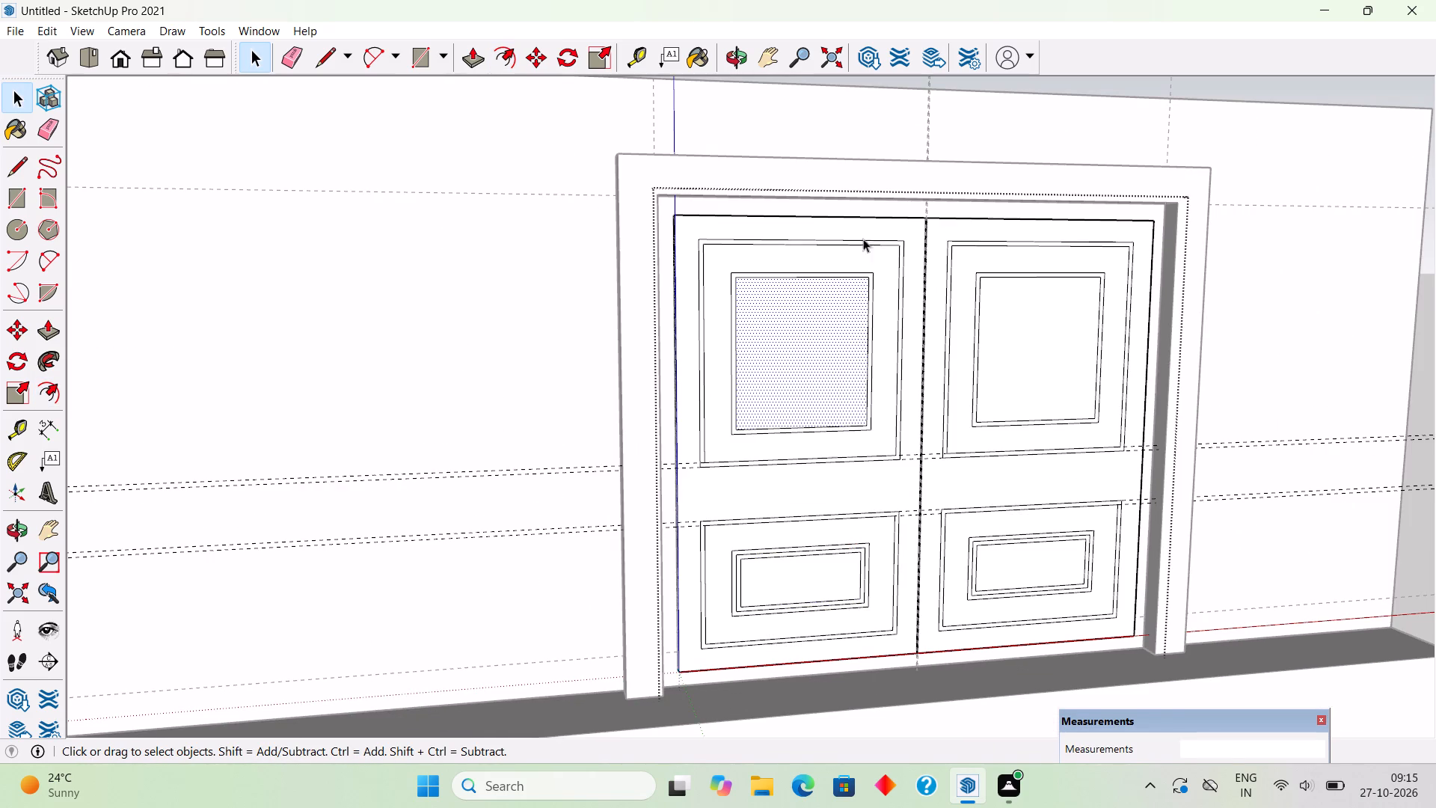
{"action": "scroll", "coordinate": [853, 197], "scroll_direction": "up", "scroll_amount": 3}
{"action": "key", "text": "f"}
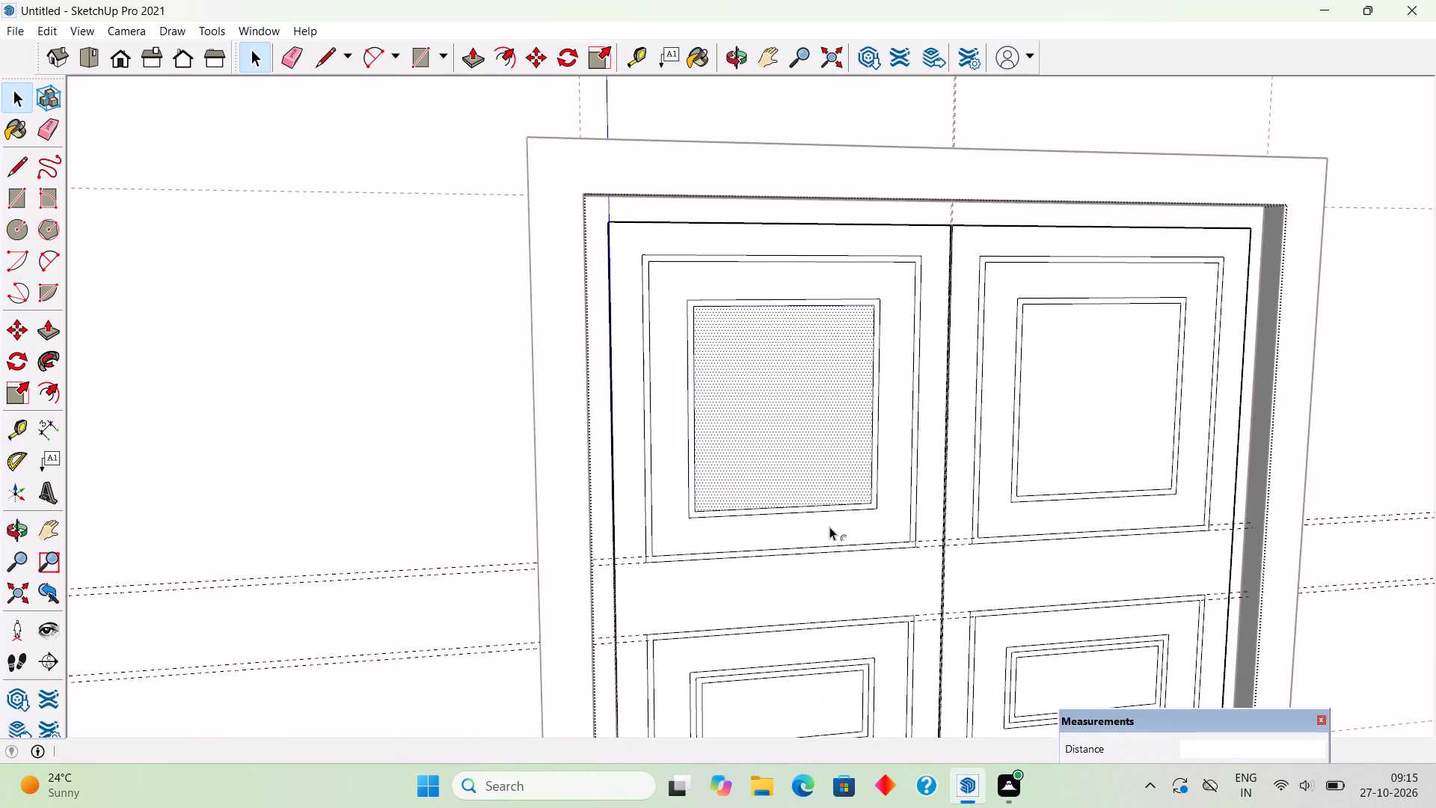
{"action": "left_click", "coordinate": [829, 503]}
{"action": "type", "text": "1\""}
{"action": "key", "text": "Return"}
{"action": "key", "text": "space"}
{"action": "left_click", "coordinate": [1040, 438]}
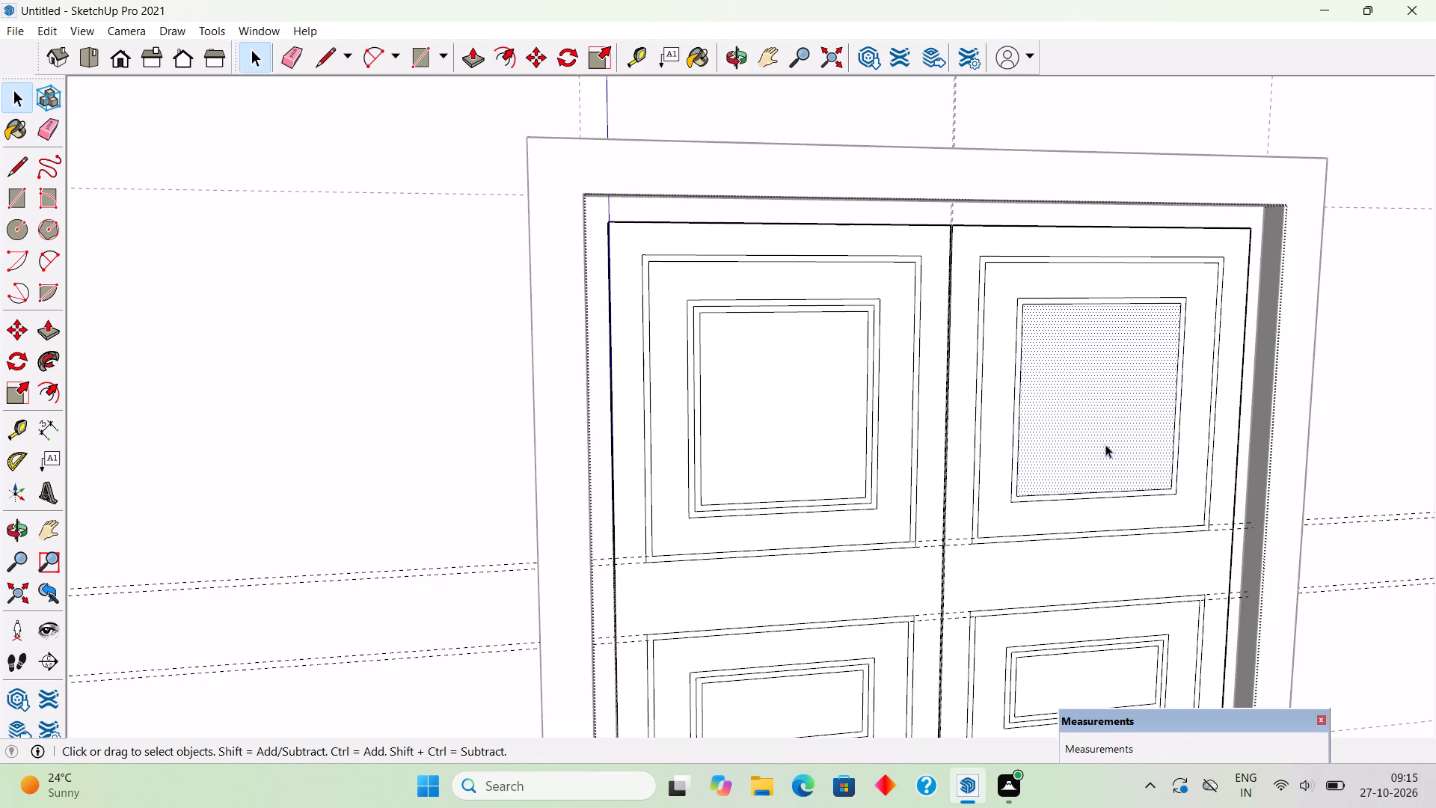
{"action": "key", "text": "f"}
{"action": "left_click", "coordinate": [1129, 472]}
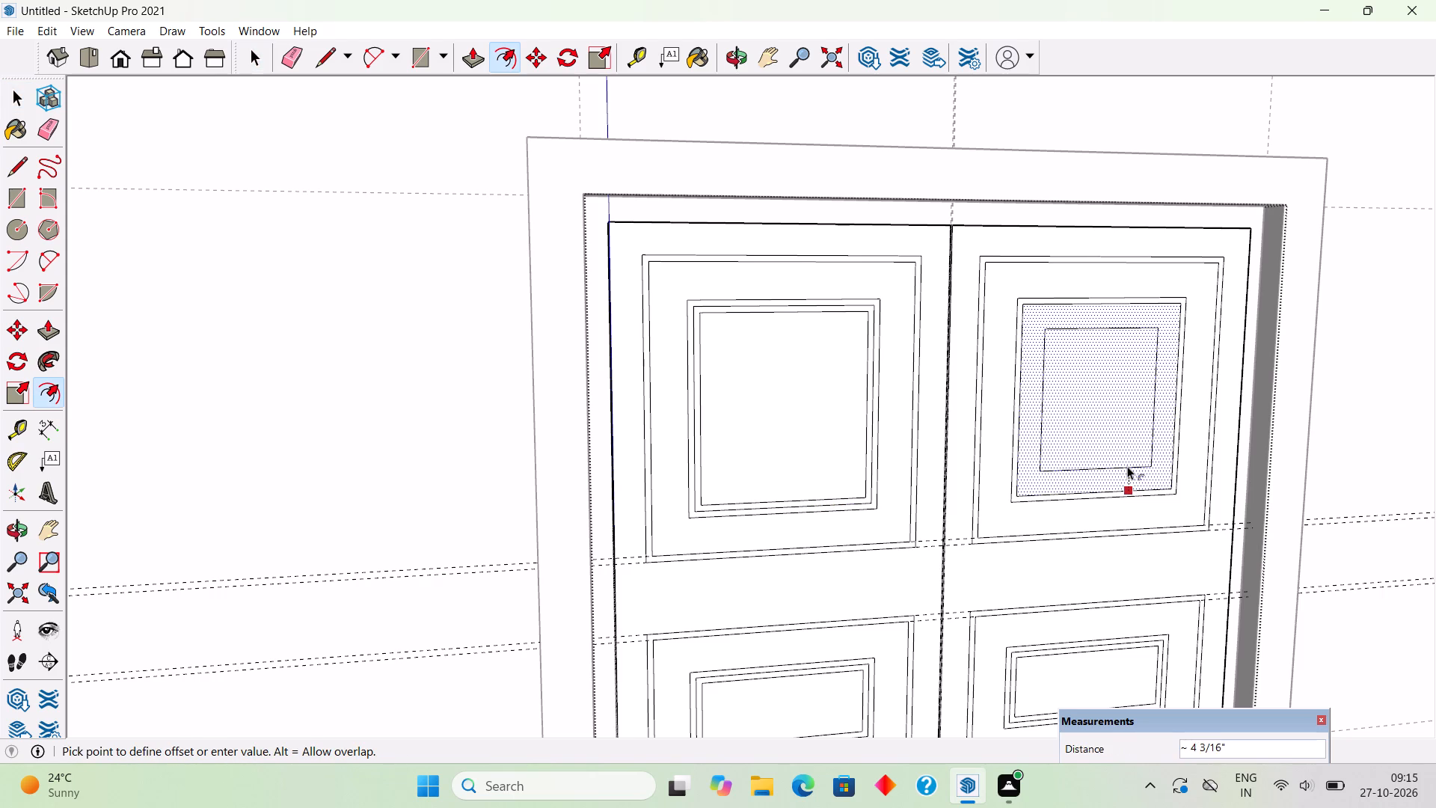
{"action": "type", "text": "1\""}
{"action": "key", "text": "Return"}
{"action": "key", "text": "space"}
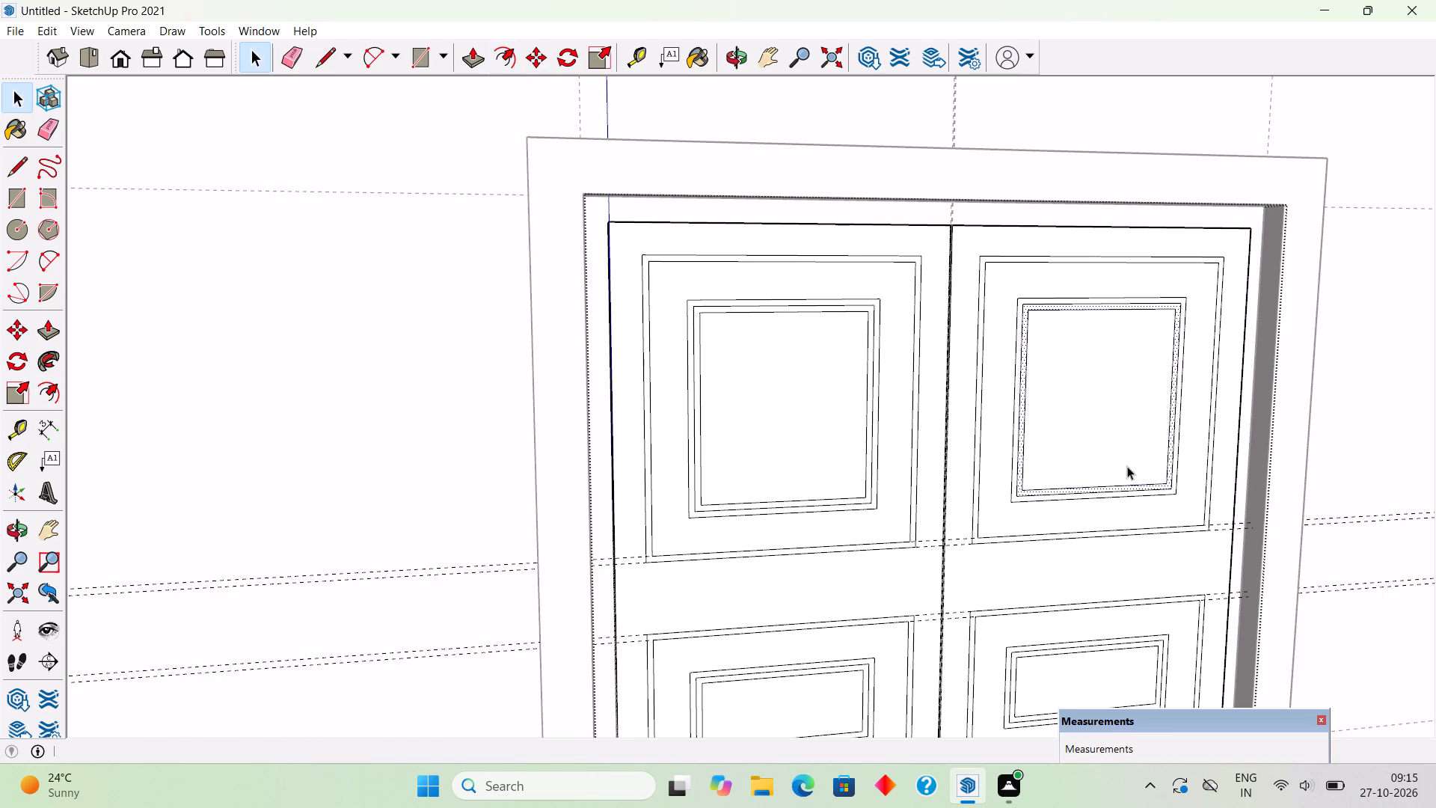
Push the outer border and the outermost inset border of the left leaf's upper panel in by 0.5".
{"action": "scroll", "coordinate": [1127, 466], "scroll_direction": "down", "scroll_amount": 4}
{"action": "middle_click_drag", "start_coordinate": [1132, 444], "coordinate": [1078, 343]}
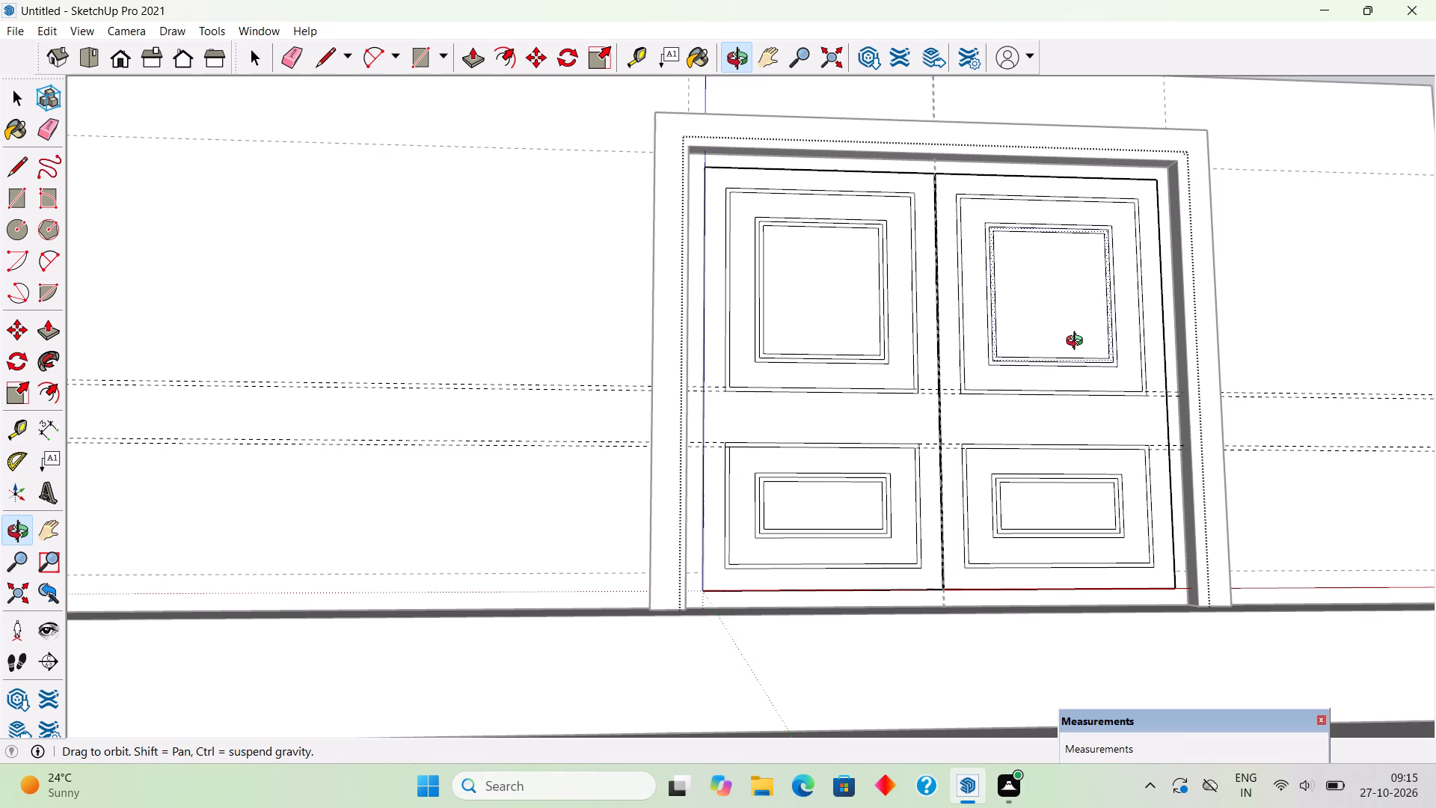
{"action": "middle_click_drag", "start_coordinate": [1078, 343], "coordinate": [1105, 365]}
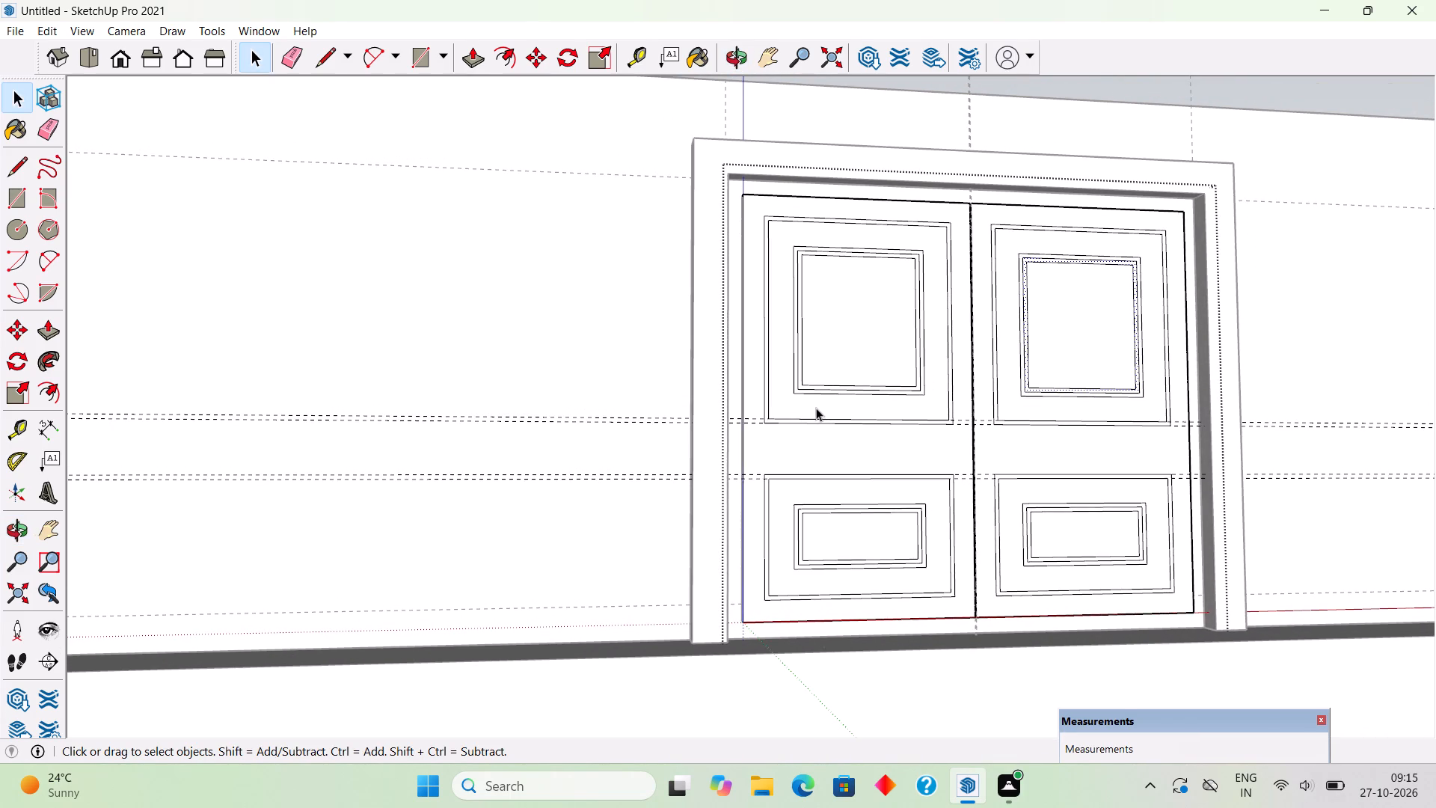
{"action": "scroll", "coordinate": [814, 408], "scroll_direction": "up", "scroll_amount": 4}
{"action": "middle_click_drag", "start_coordinate": [808, 460], "coordinate": [843, 491]}
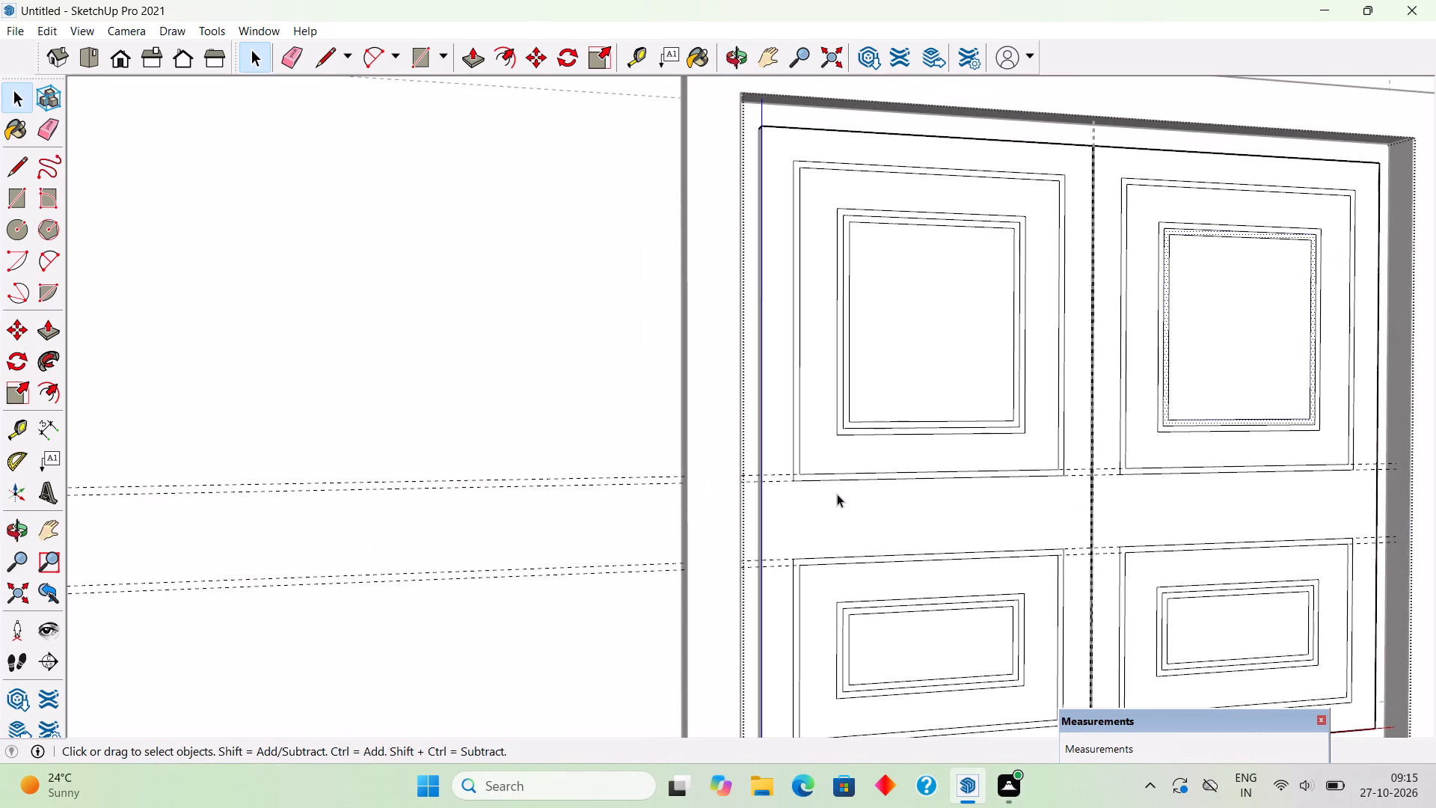
{"action": "key", "text": "p"}
{"action": "scroll", "coordinate": [794, 479], "scroll_direction": "up", "scroll_amount": 4}
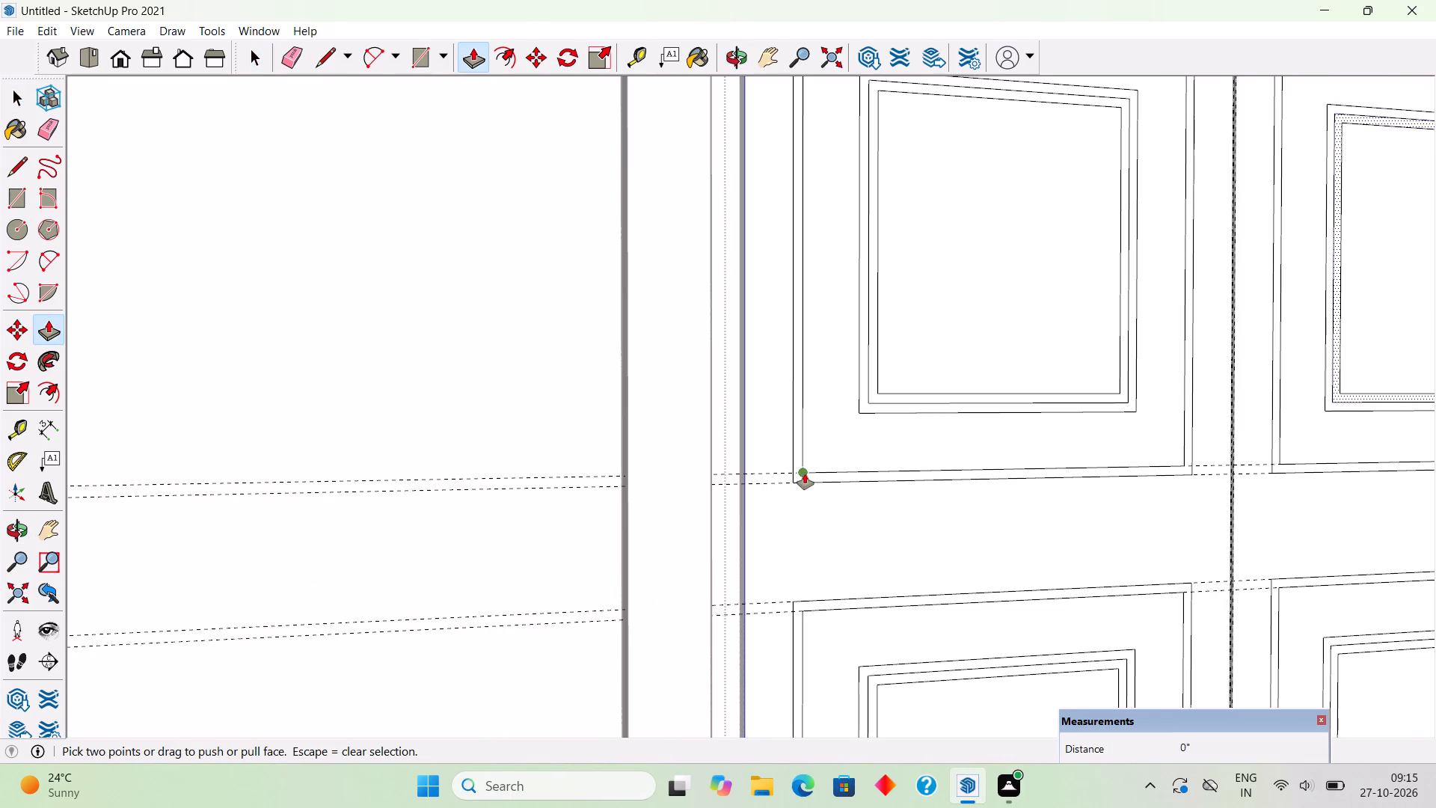
{"action": "scroll", "coordinate": [797, 441], "scroll_direction": "up", "scroll_amount": 5}
{"action": "key", "text": "space"}
{"action": "left_click", "coordinate": [797, 441]}
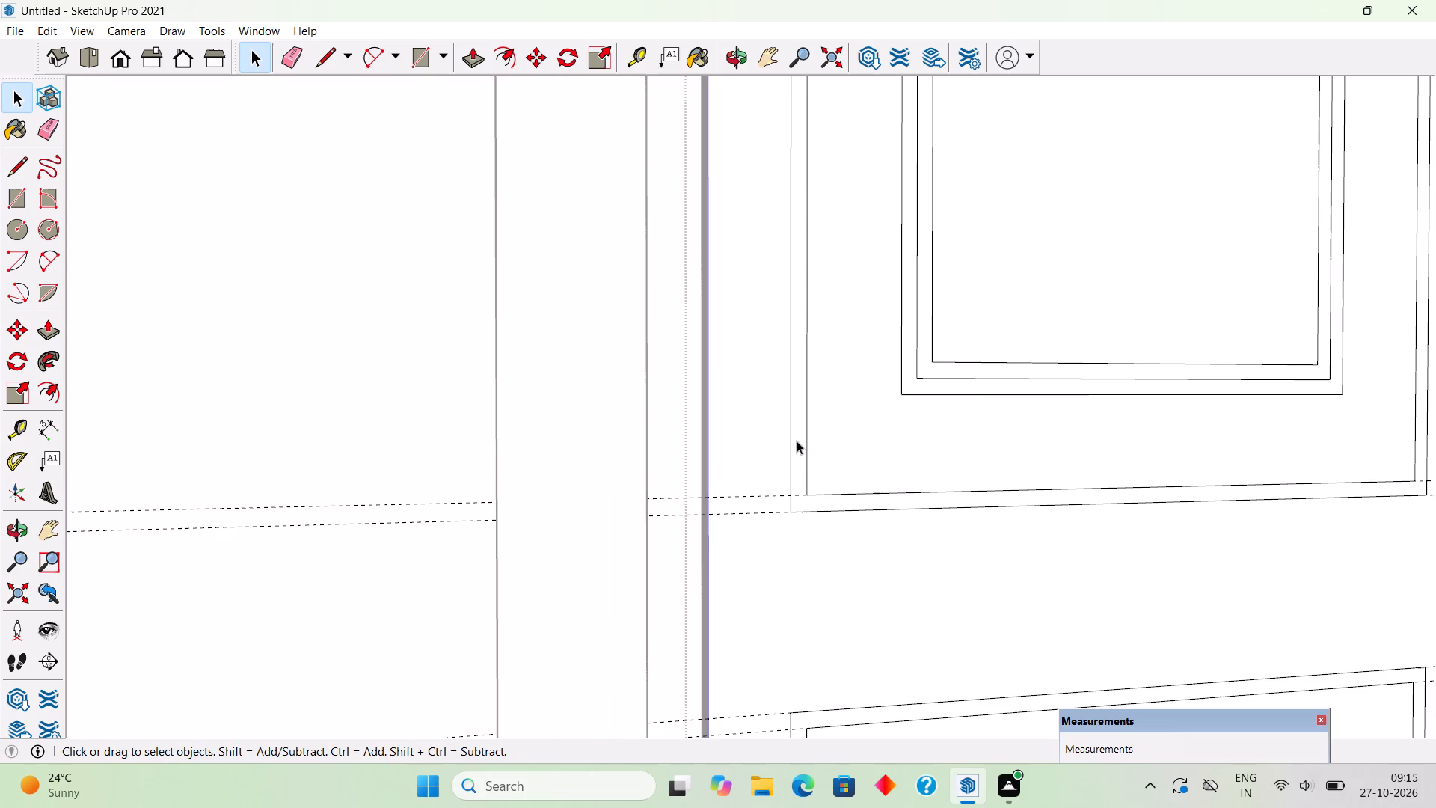
{"action": "middle_click_drag", "start_coordinate": [800, 525], "coordinate": [868, 599]}
{"action": "key", "text": "p"}
{"action": "scroll", "coordinate": [808, 480], "scroll_direction": "up", "scroll_amount": 4}
{"action": "left_click", "coordinate": [797, 447]}
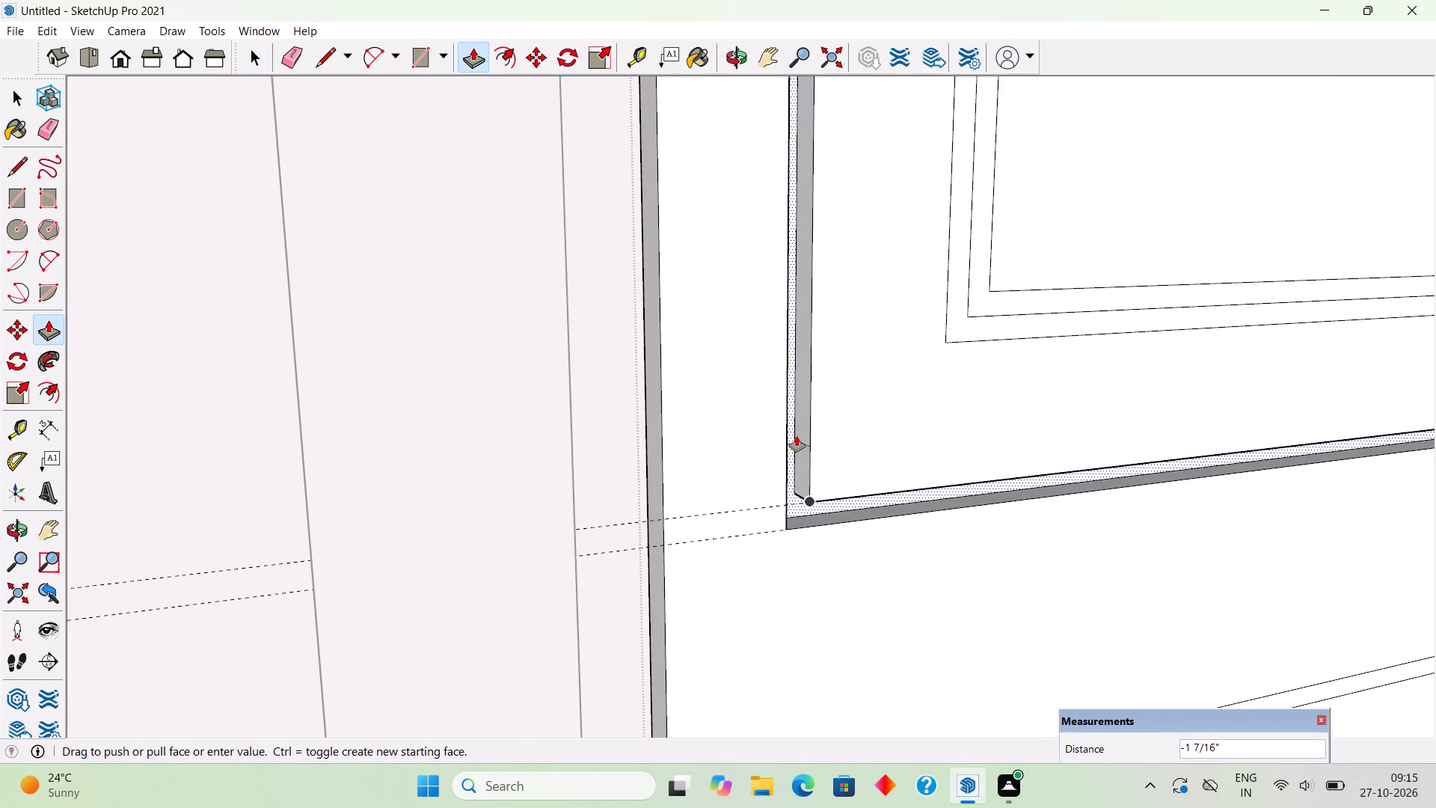
{"action": "type", "text": ".5\""}
{"action": "key", "text": "Return"}
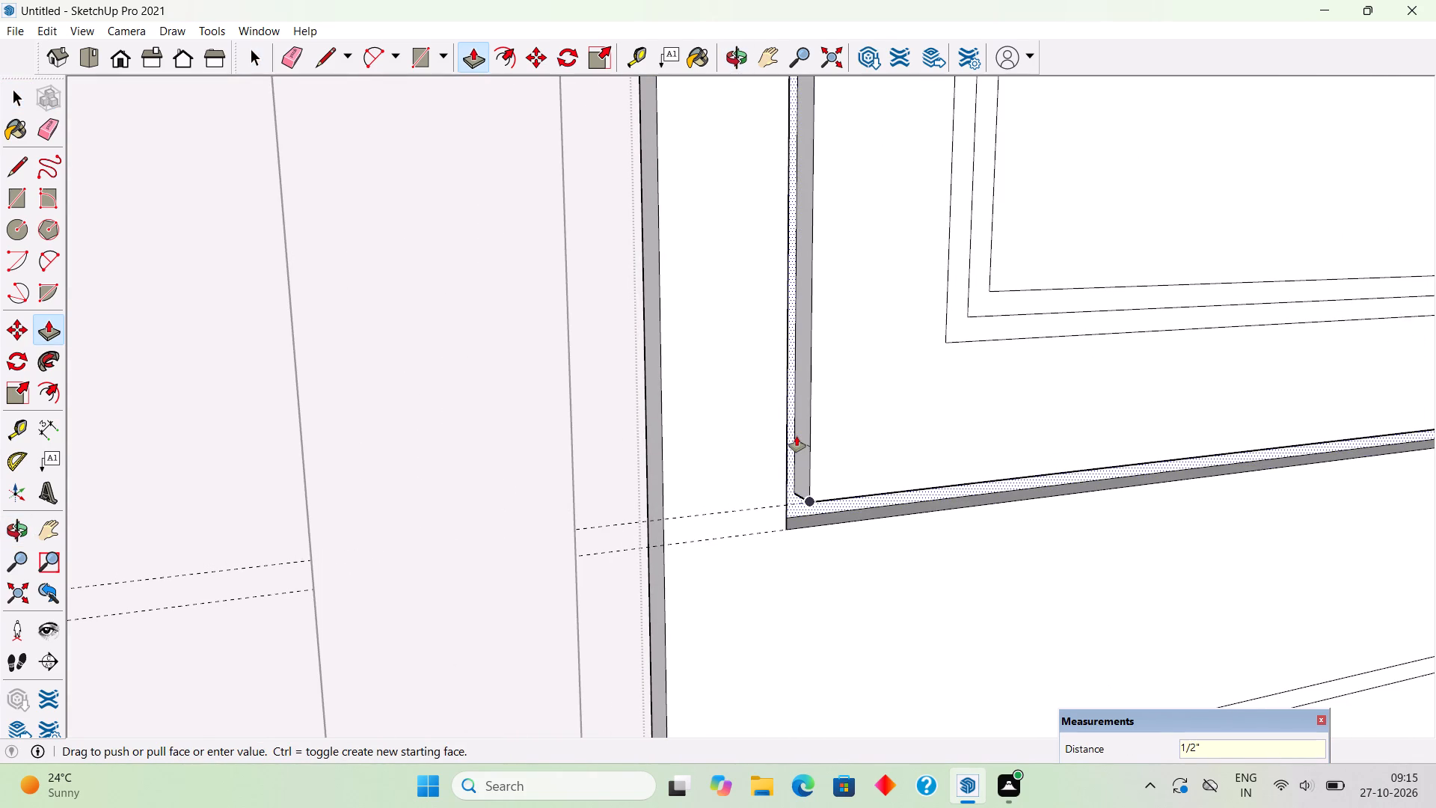
{"action": "double_click", "coordinate": [966, 318]}
Push the outer border and the outermost inset border of the left leaf's lower panel in by the same 0.5".
{"action": "scroll", "coordinate": [714, 385], "scroll_direction": "down", "scroll_amount": 9}
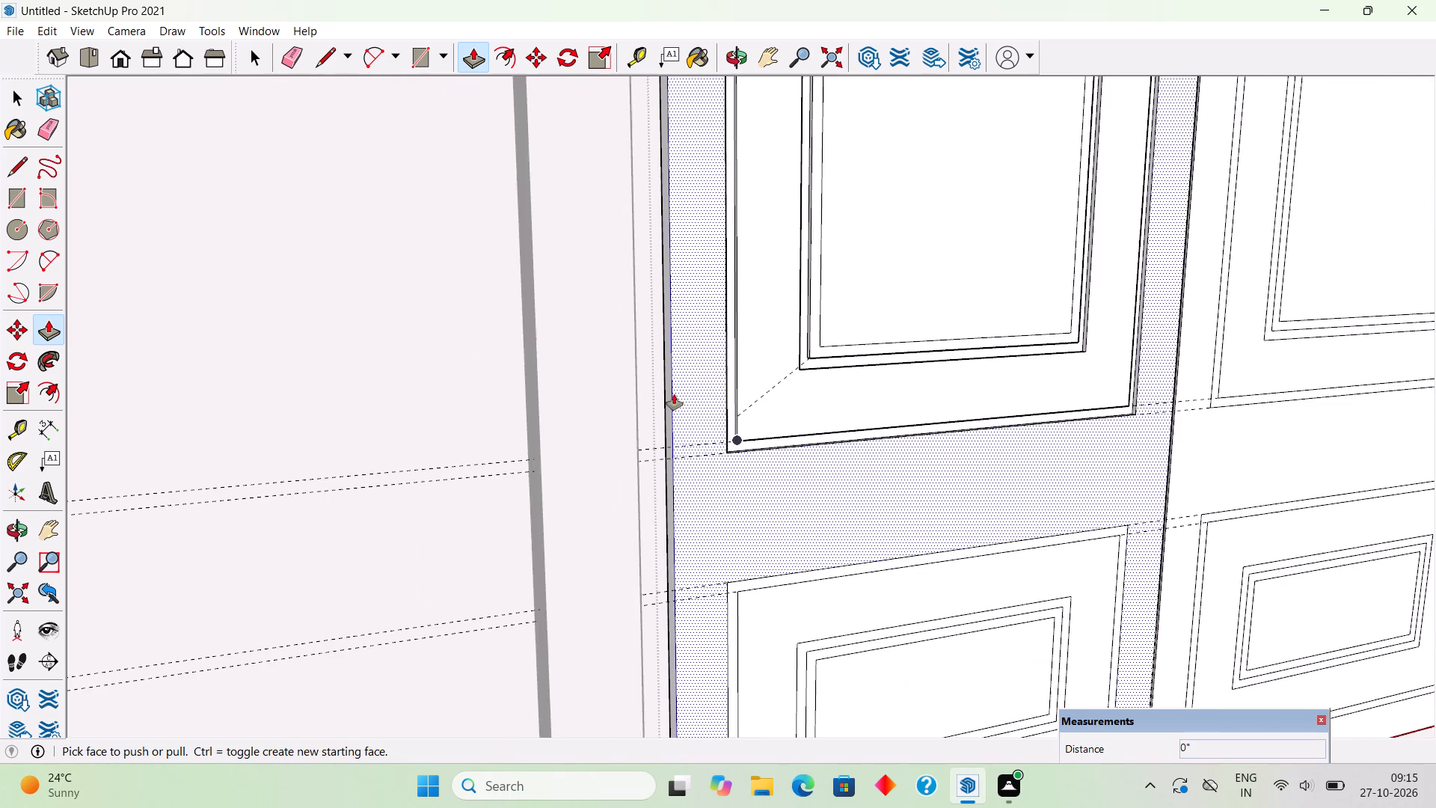
{"action": "scroll", "coordinate": [714, 324], "scroll_direction": "down", "scroll_amount": 7}
{"action": "scroll", "coordinate": [732, 673], "scroll_direction": "up", "scroll_amount": 11}
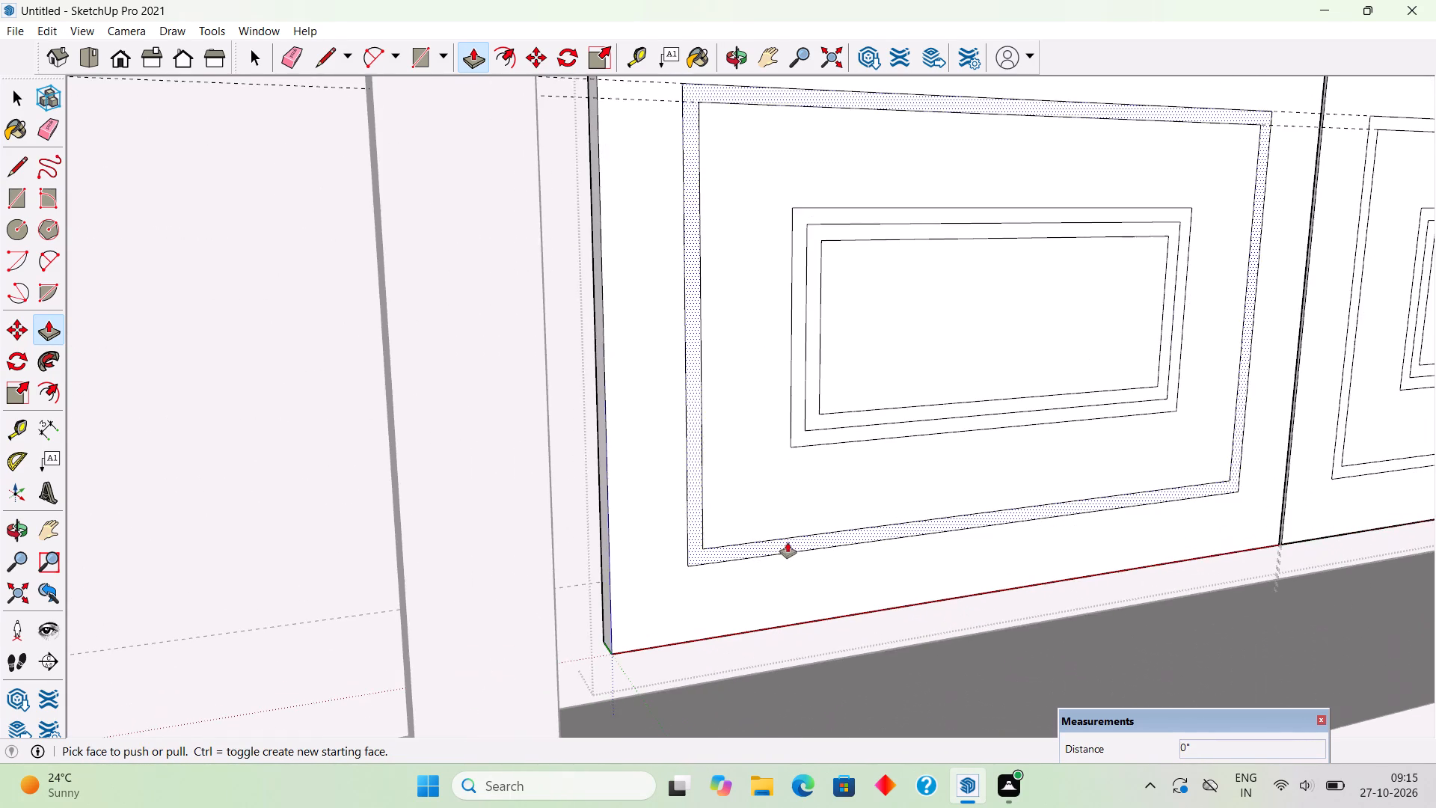
{"action": "double_click", "coordinate": [752, 552]}
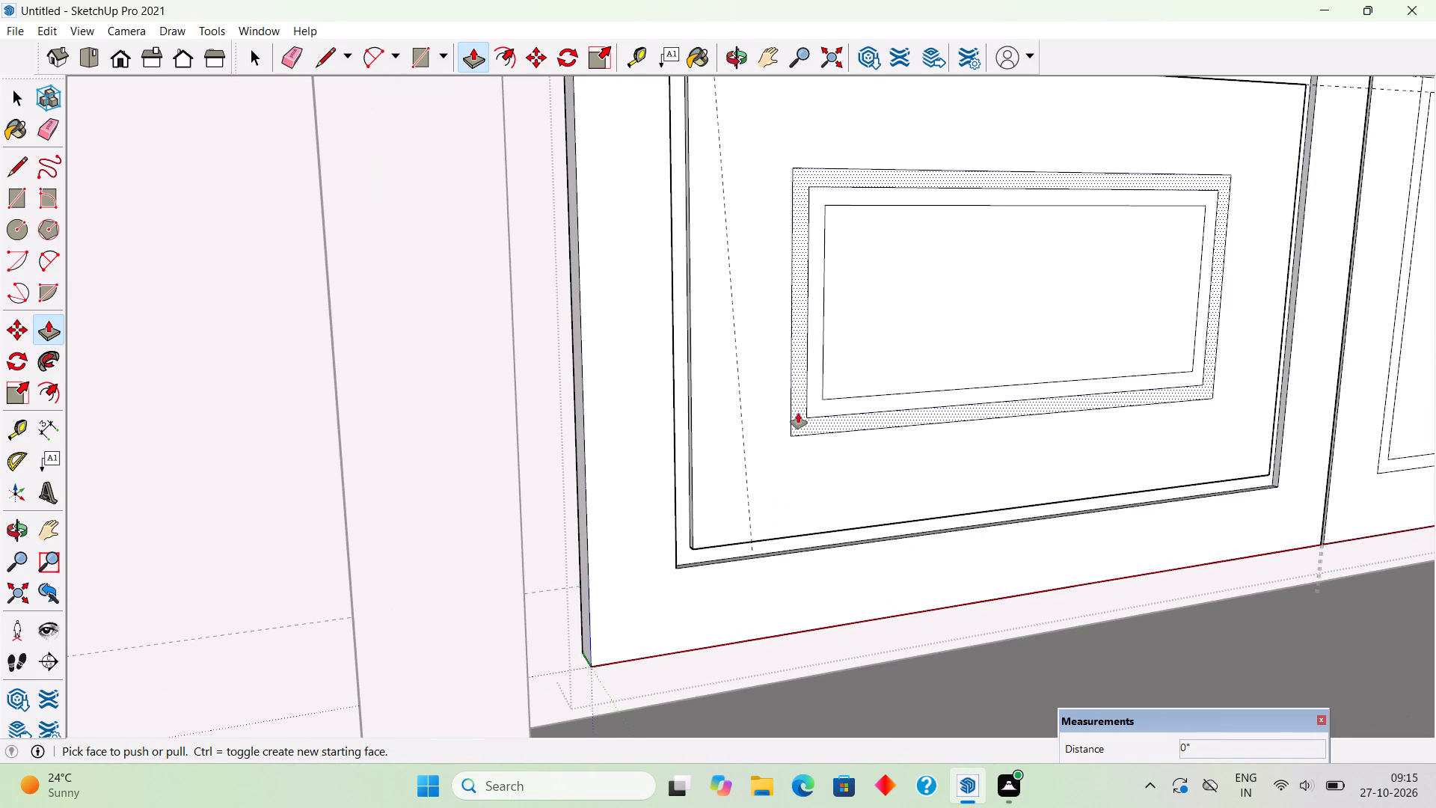
{"action": "double_click", "coordinate": [798, 413]}
Push the outer border and the outermost inset border of the right leaf's lower panel in by the same 0.5".
{"action": "scroll", "coordinate": [719, 516], "scroll_direction": "down", "scroll_amount": 4}
{"action": "scroll", "coordinate": [654, 561], "scroll_direction": "down", "scroll_amount": 9}
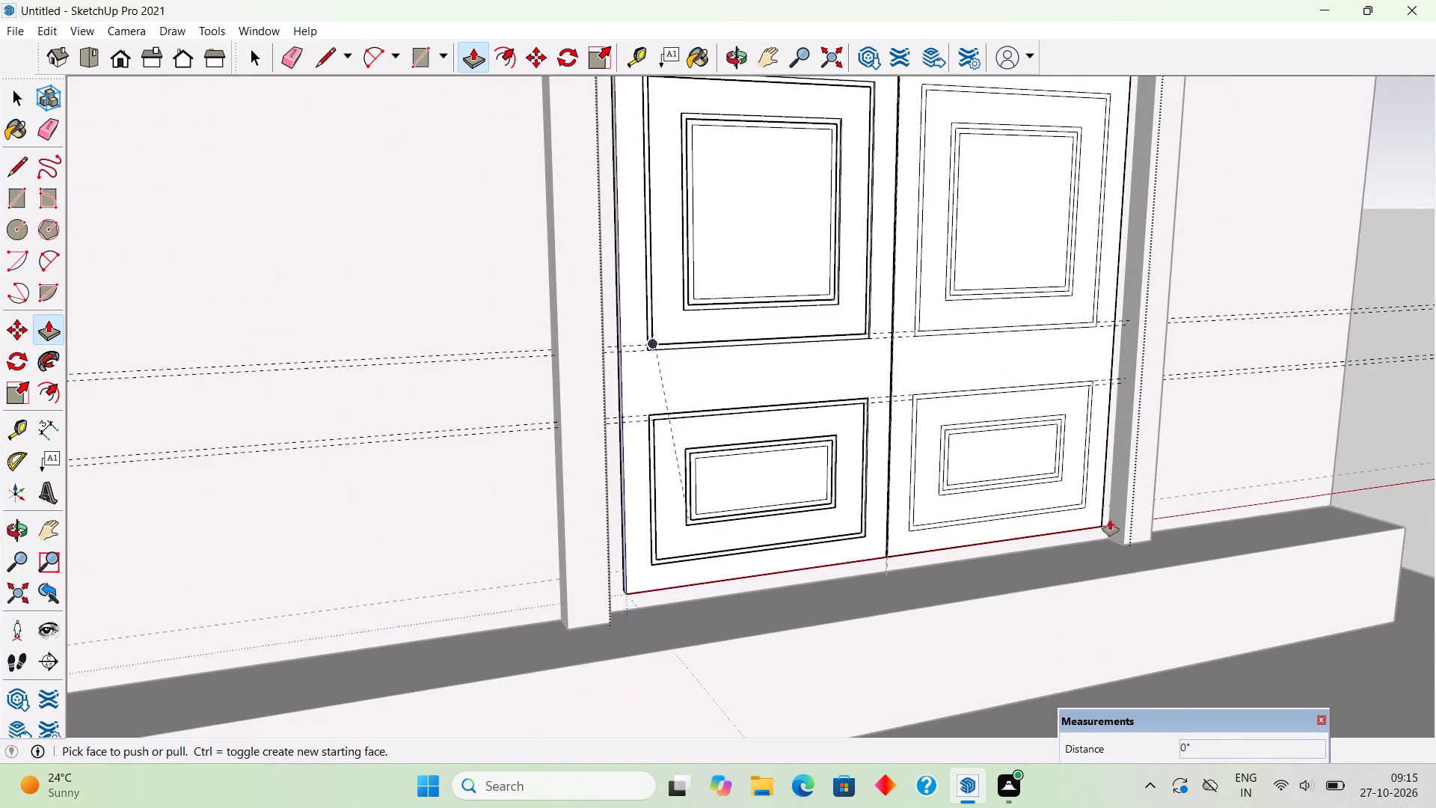
{"action": "scroll", "coordinate": [1072, 525], "scroll_direction": "up", "scroll_amount": 4}
{"action": "scroll", "coordinate": [841, 524], "scroll_direction": "up", "scroll_amount": 5}
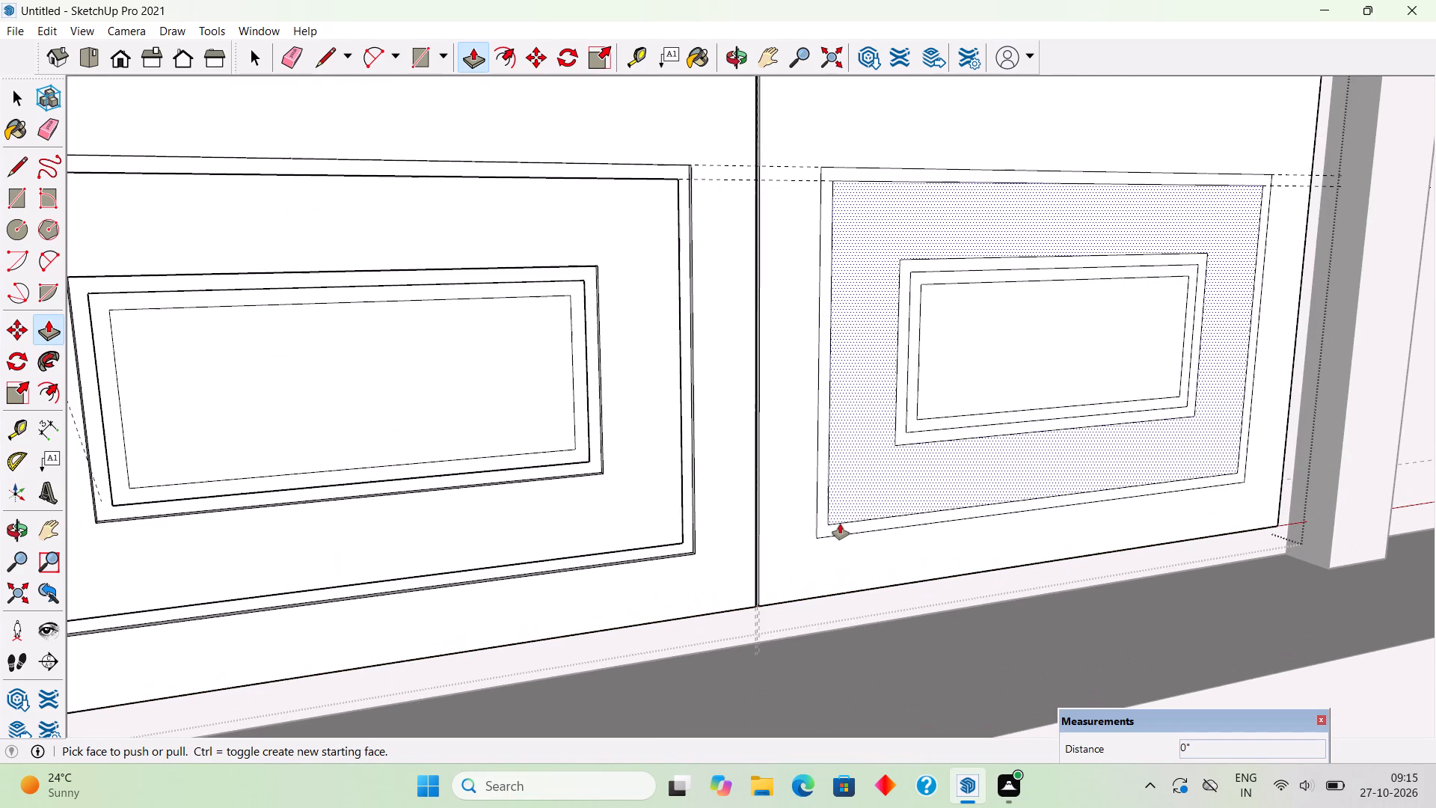
{"action": "left_click", "coordinate": [840, 526]}
{"action": "left_click", "coordinate": [840, 526]}
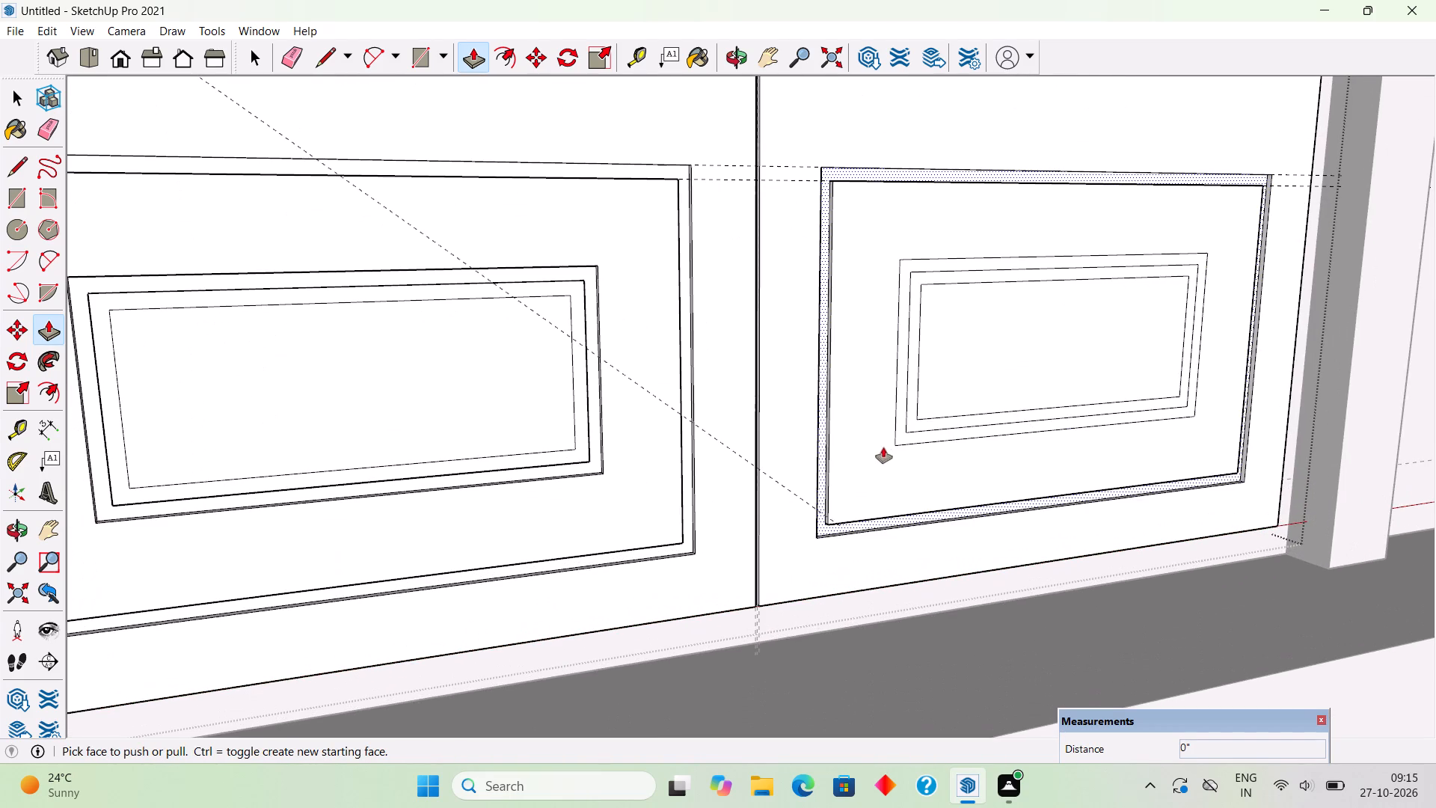
{"action": "double_click", "coordinate": [901, 437]}
{"action": "scroll", "coordinate": [879, 501], "scroll_direction": "down", "scroll_amount": 4}
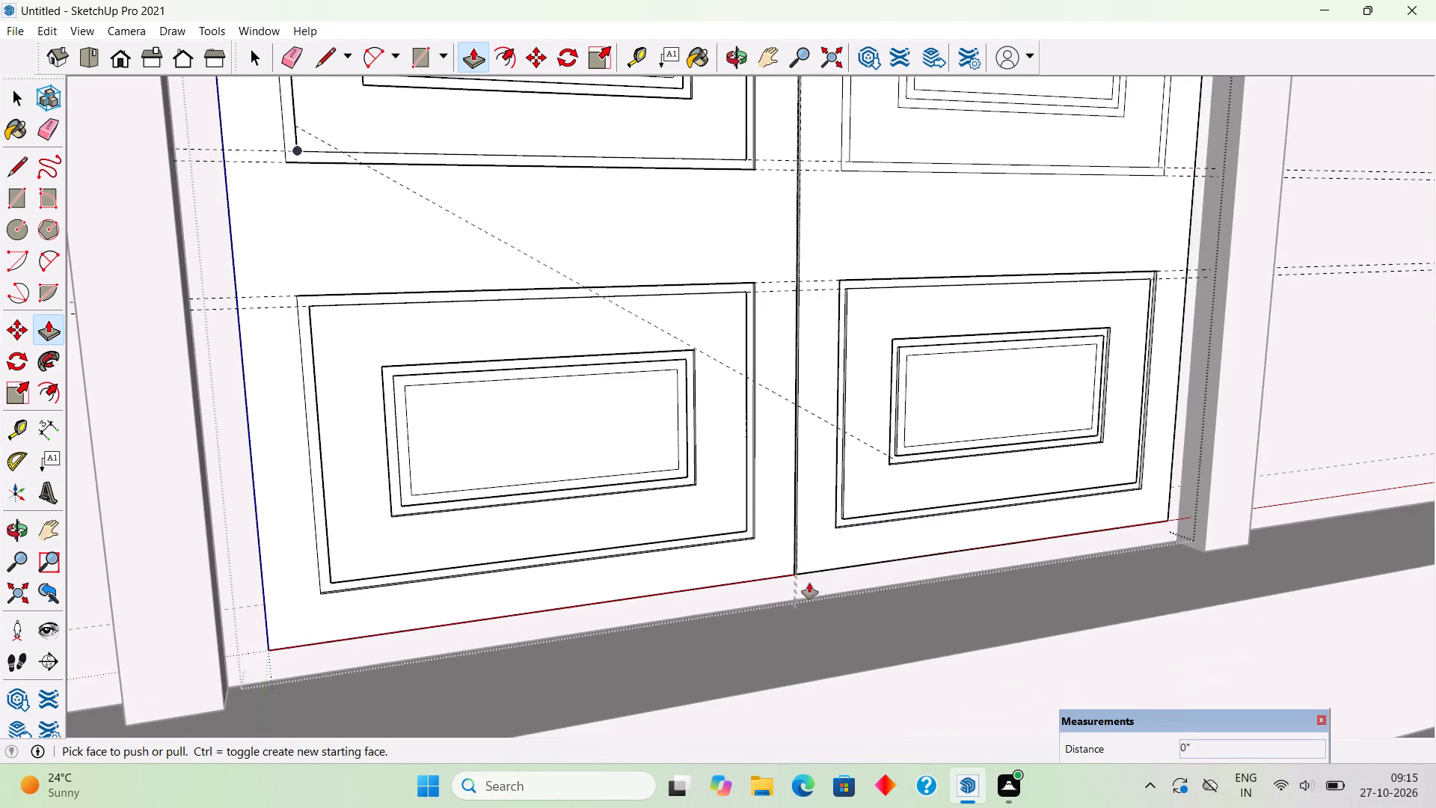
Push the outer border and the outermost inset border of the right leaf's upper panel in by the same 0.5".
{"action": "scroll", "coordinate": [800, 590], "scroll_direction": "down", "scroll_amount": 7}
{"action": "scroll", "coordinate": [834, 343], "scroll_direction": "up", "scroll_amount": 4}
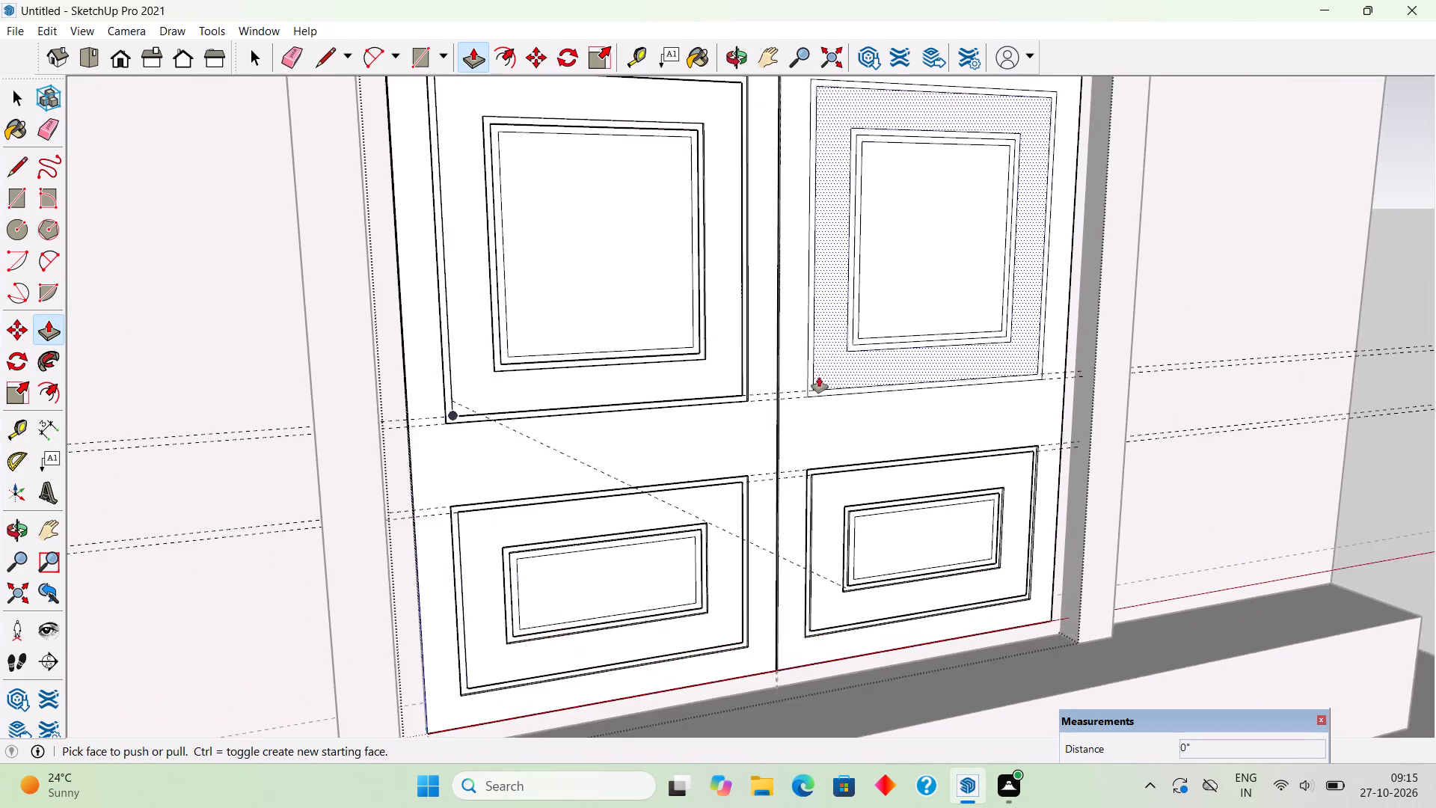
{"action": "scroll", "coordinate": [808, 395], "scroll_direction": "up", "scroll_amount": 2}
{"action": "double_click", "coordinate": [808, 395]}
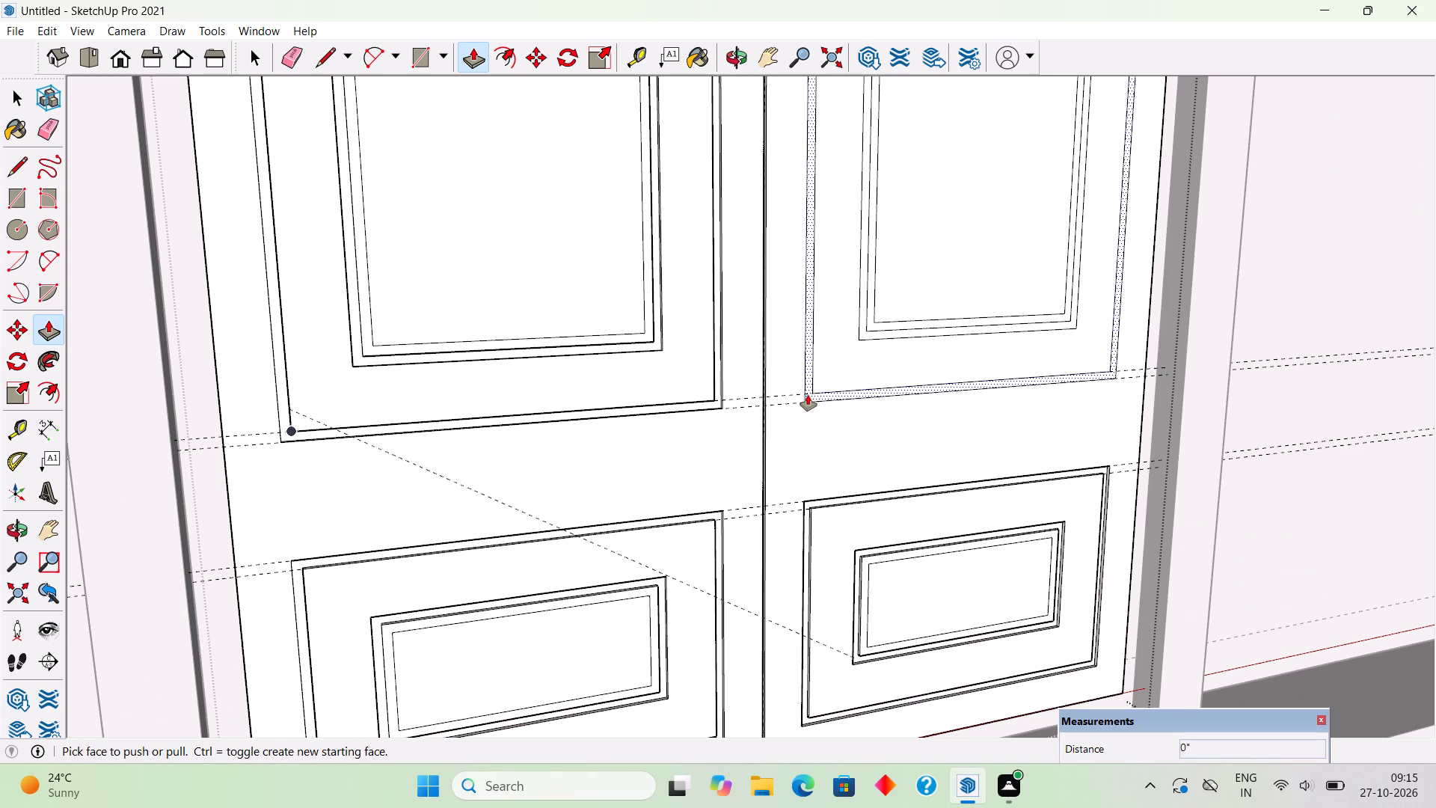
{"action": "double_click", "coordinate": [866, 329]}
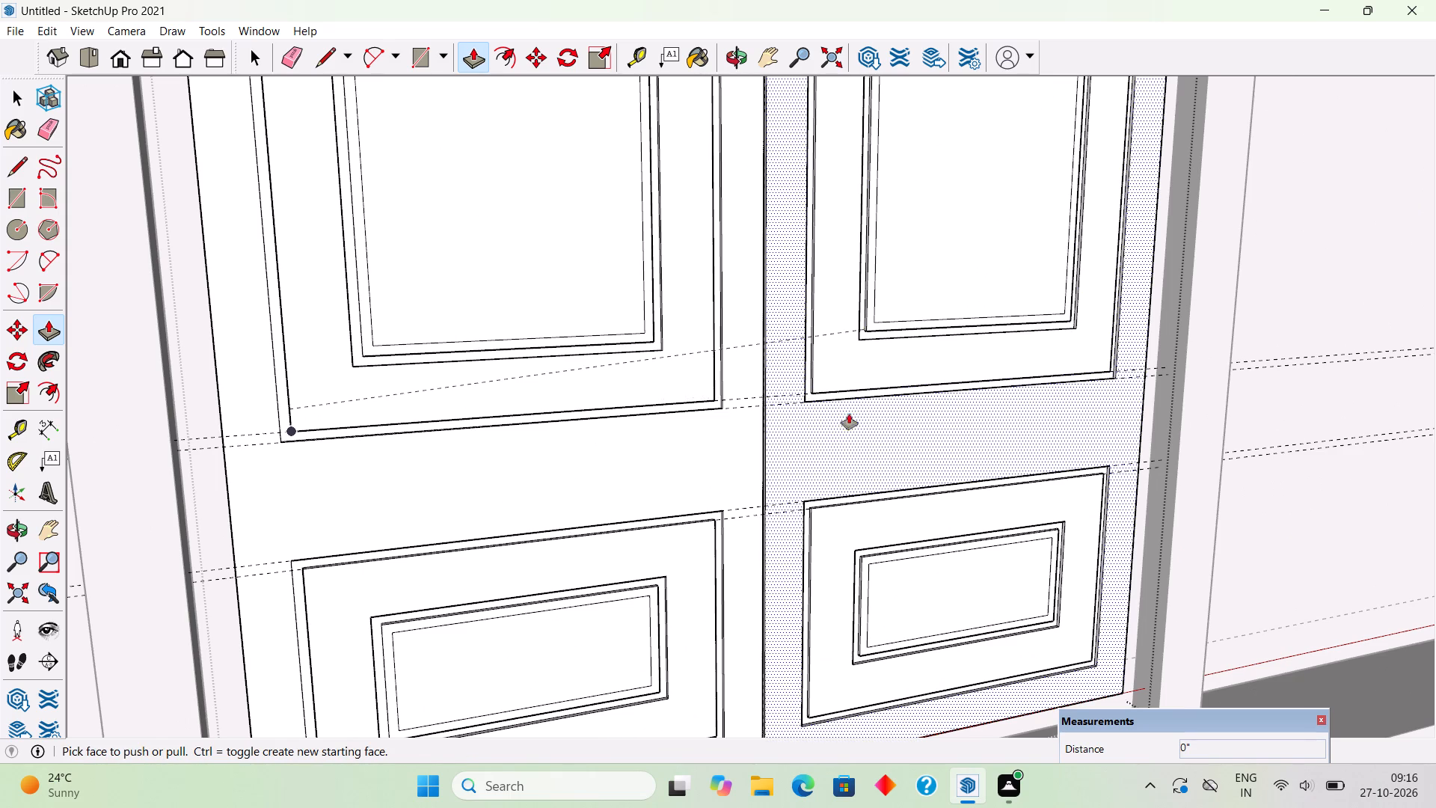
Push/pull the central faces of all four door panels outward by 0.3", and exit the door group.
{"action": "left_click", "coordinate": [567, 311]}
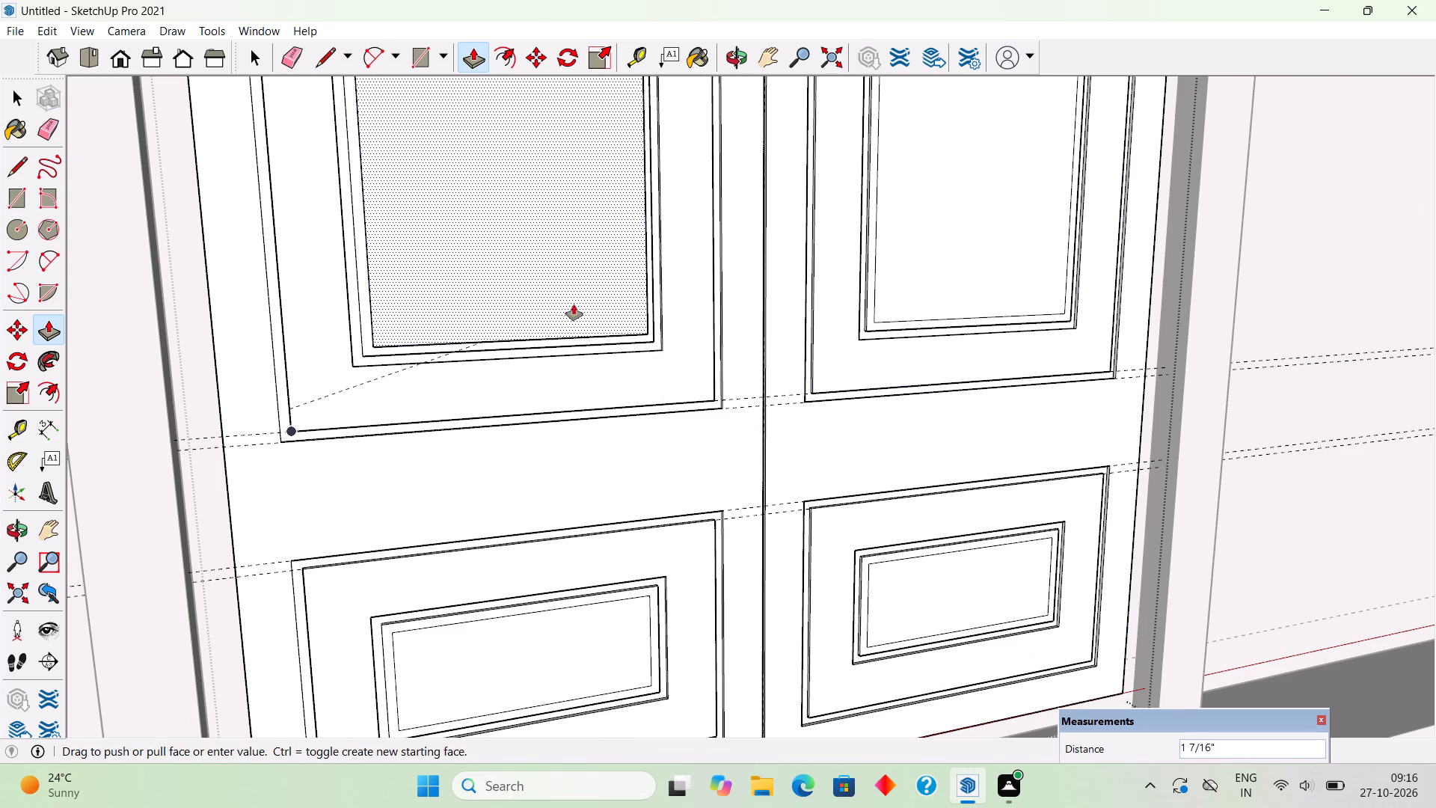
{"action": "type", "text": ".3\""}
{"action": "key", "text": "Return"}
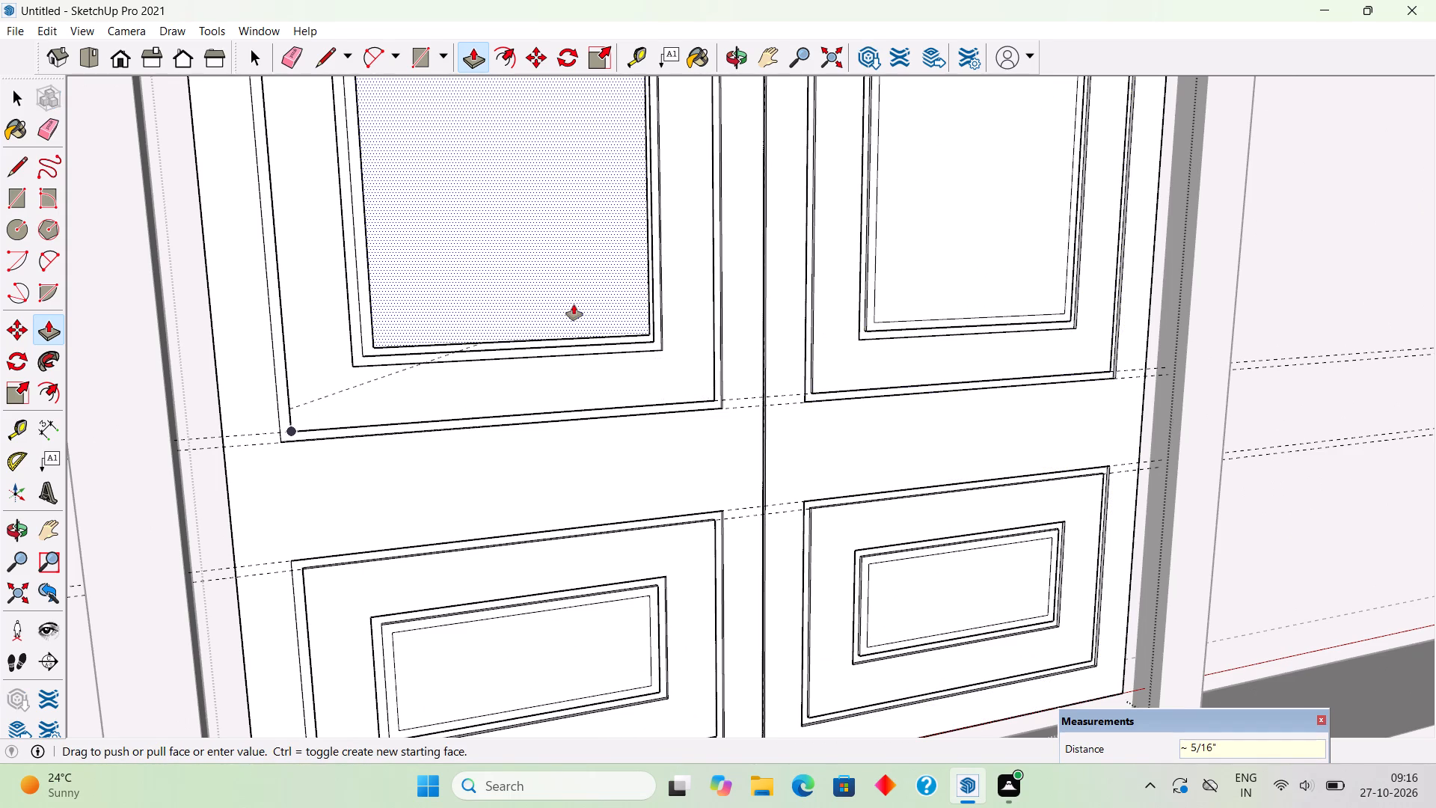
{"action": "double_click", "coordinate": [916, 240]}
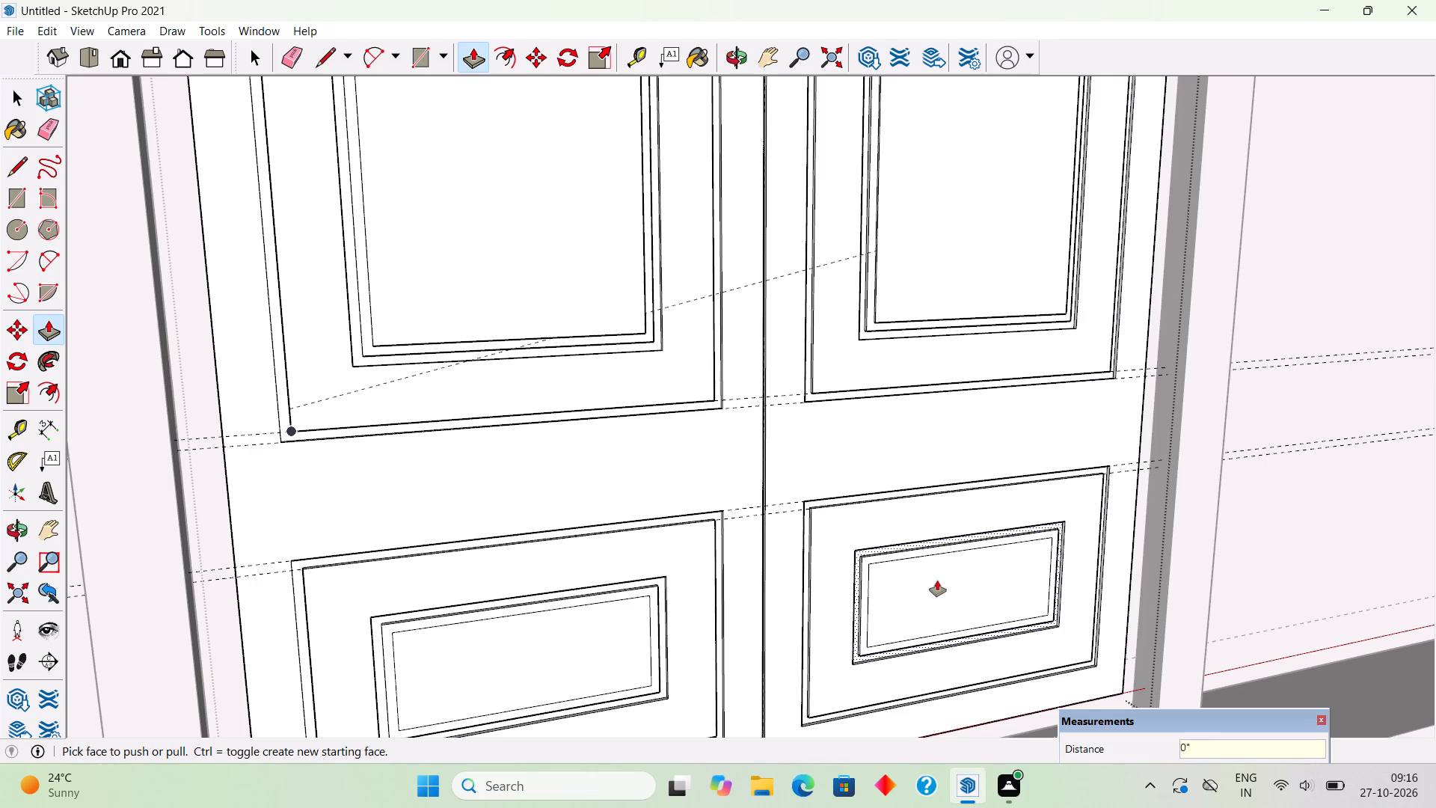
{"action": "double_click", "coordinate": [937, 581]}
{"action": "double_click", "coordinate": [562, 675]}
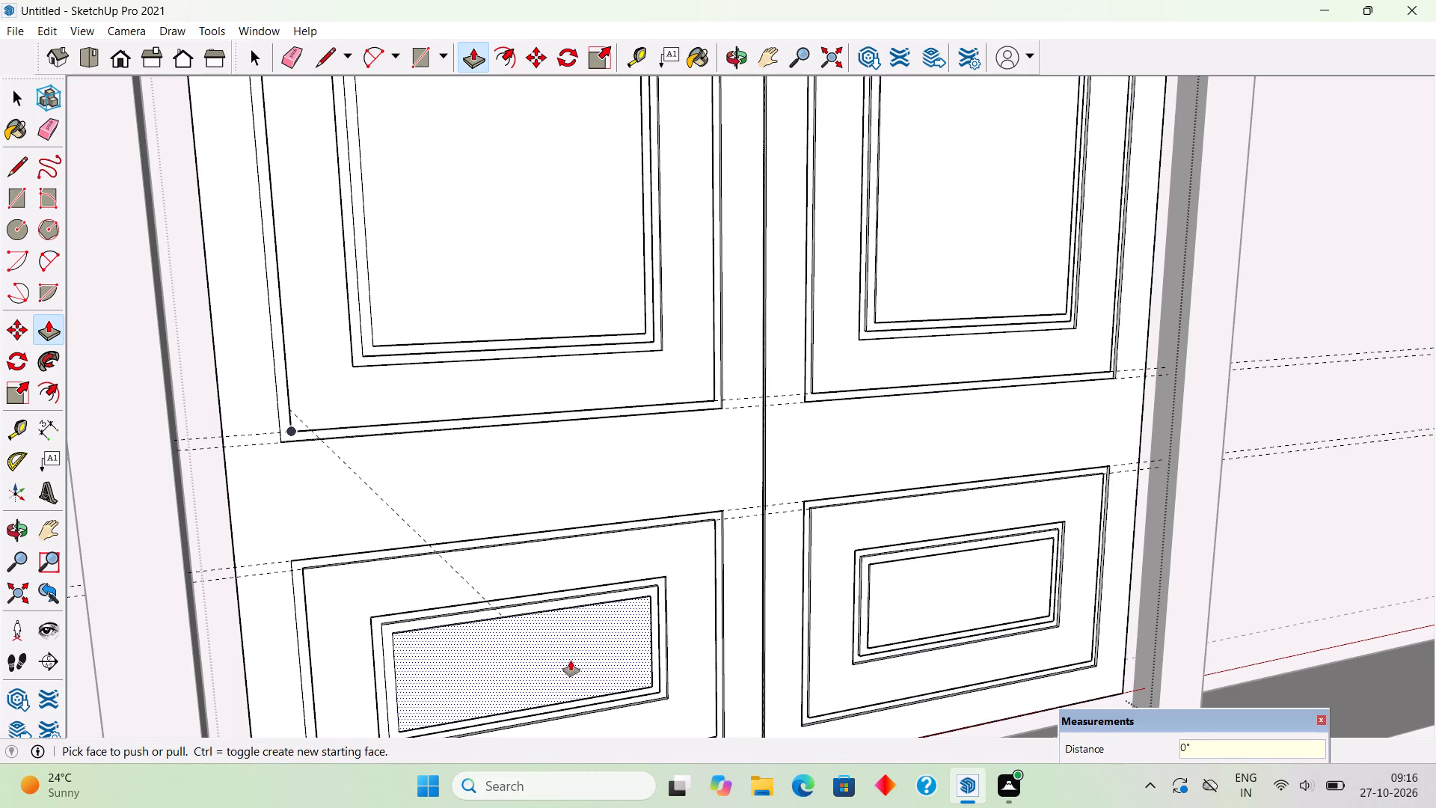
{"action": "key", "text": "space"}
{"action": "scroll", "coordinate": [691, 477], "scroll_direction": "down", "scroll_amount": 15}
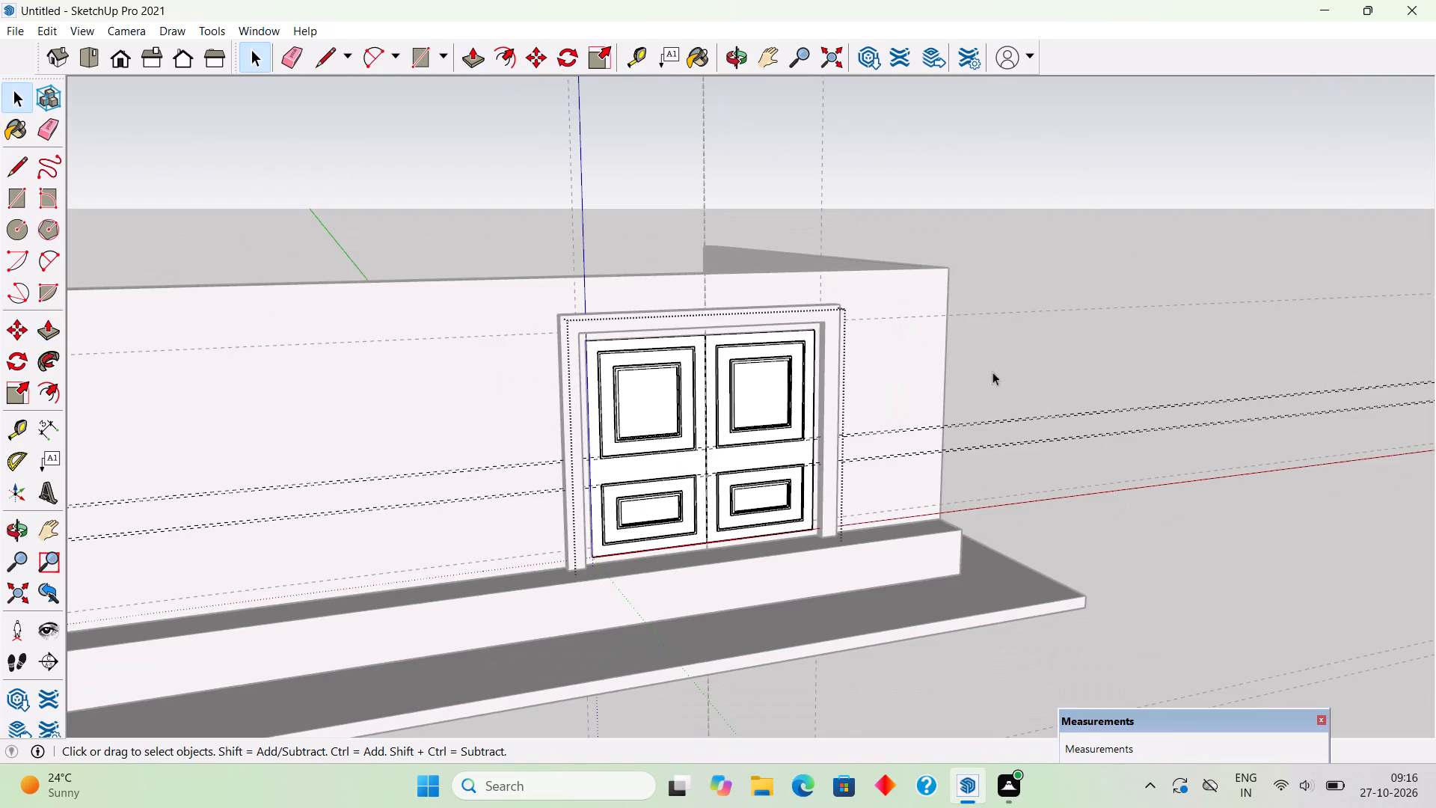
{"action": "left_click", "coordinate": [1010, 354]}
Draw a vertical handle rectangle about 2" by 1' 2" on the left leaf beside the centre joint, between the panel guides.
{"action": "middle_click_drag", "start_coordinate": [843, 435], "coordinate": [712, 365]}
{"action": "scroll", "coordinate": [458, 310], "scroll_direction": "up", "scroll_amount": 4}
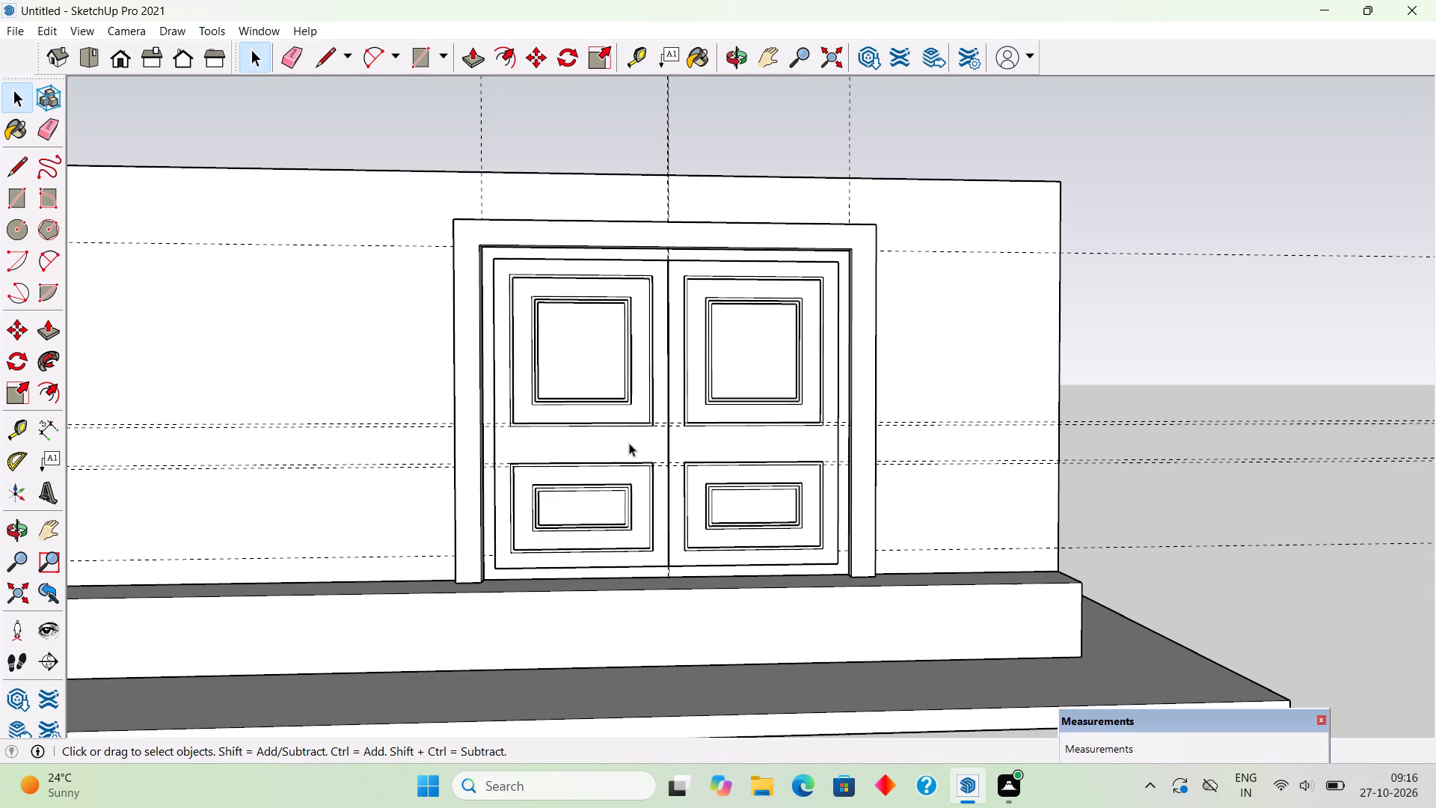
{"action": "scroll", "coordinate": [629, 443], "scroll_direction": "up", "scroll_amount": 16}
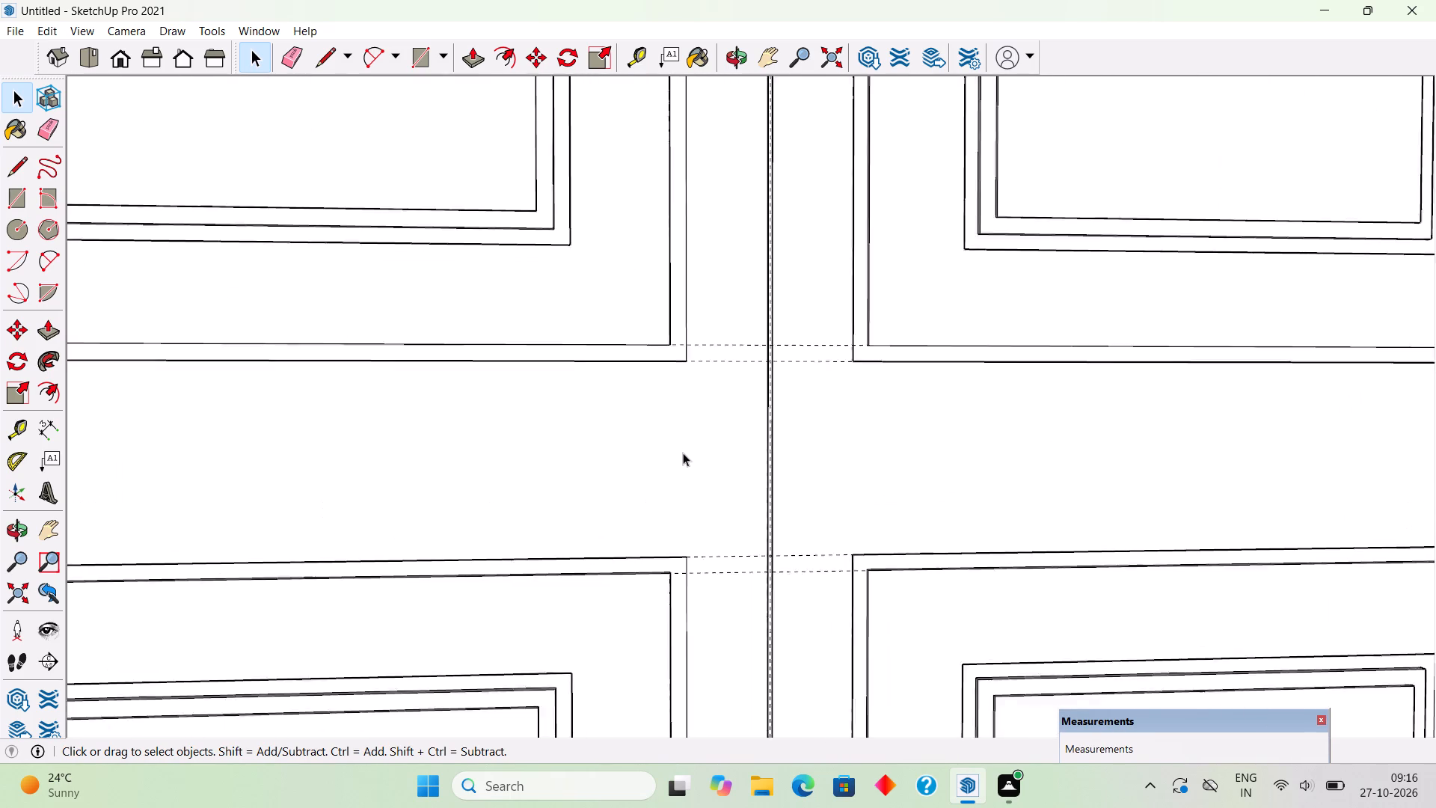
{"action": "scroll", "coordinate": [683, 453], "scroll_direction": "up", "scroll_amount": 3}
{"action": "key", "text": "r"}
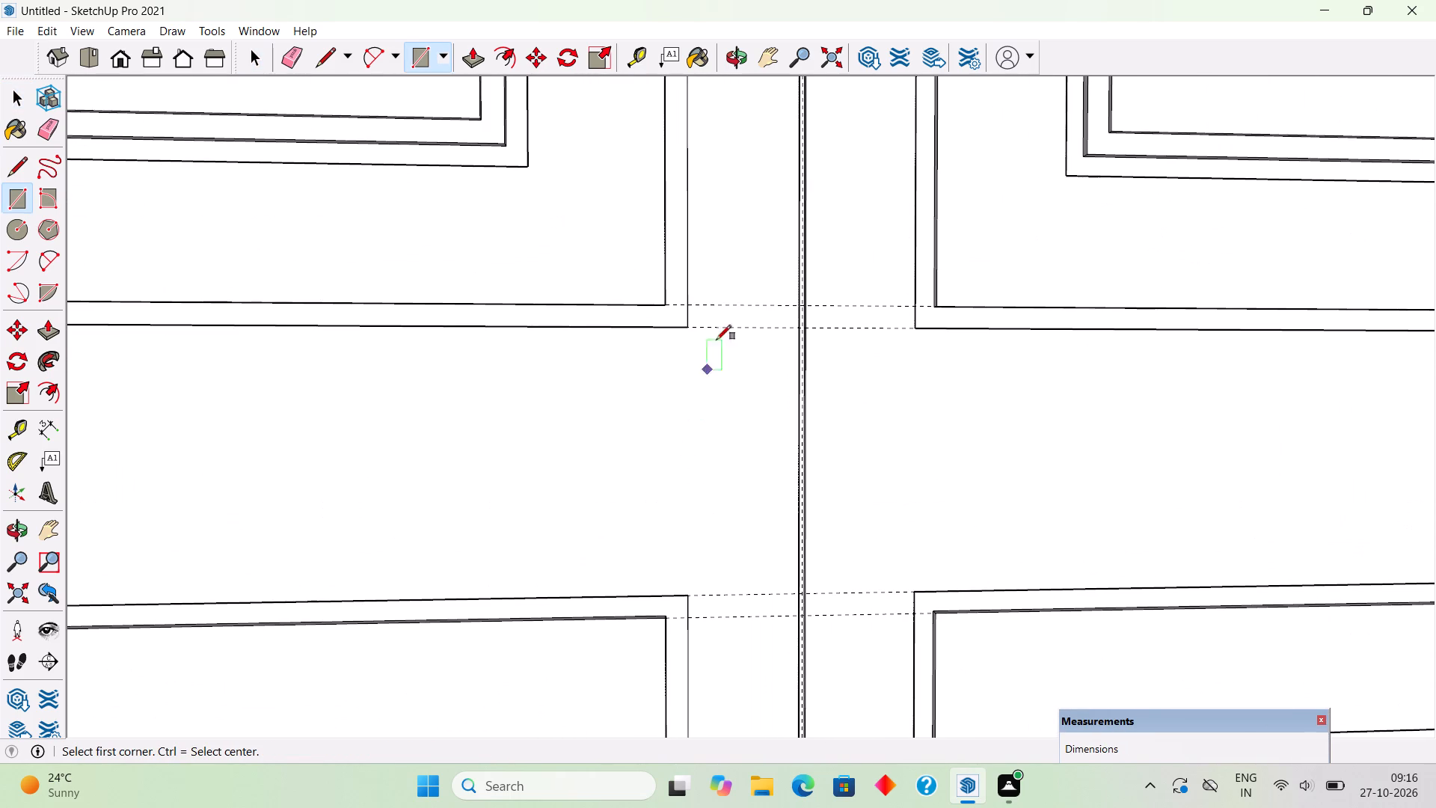
{"action": "left_click", "coordinate": [725, 302]}
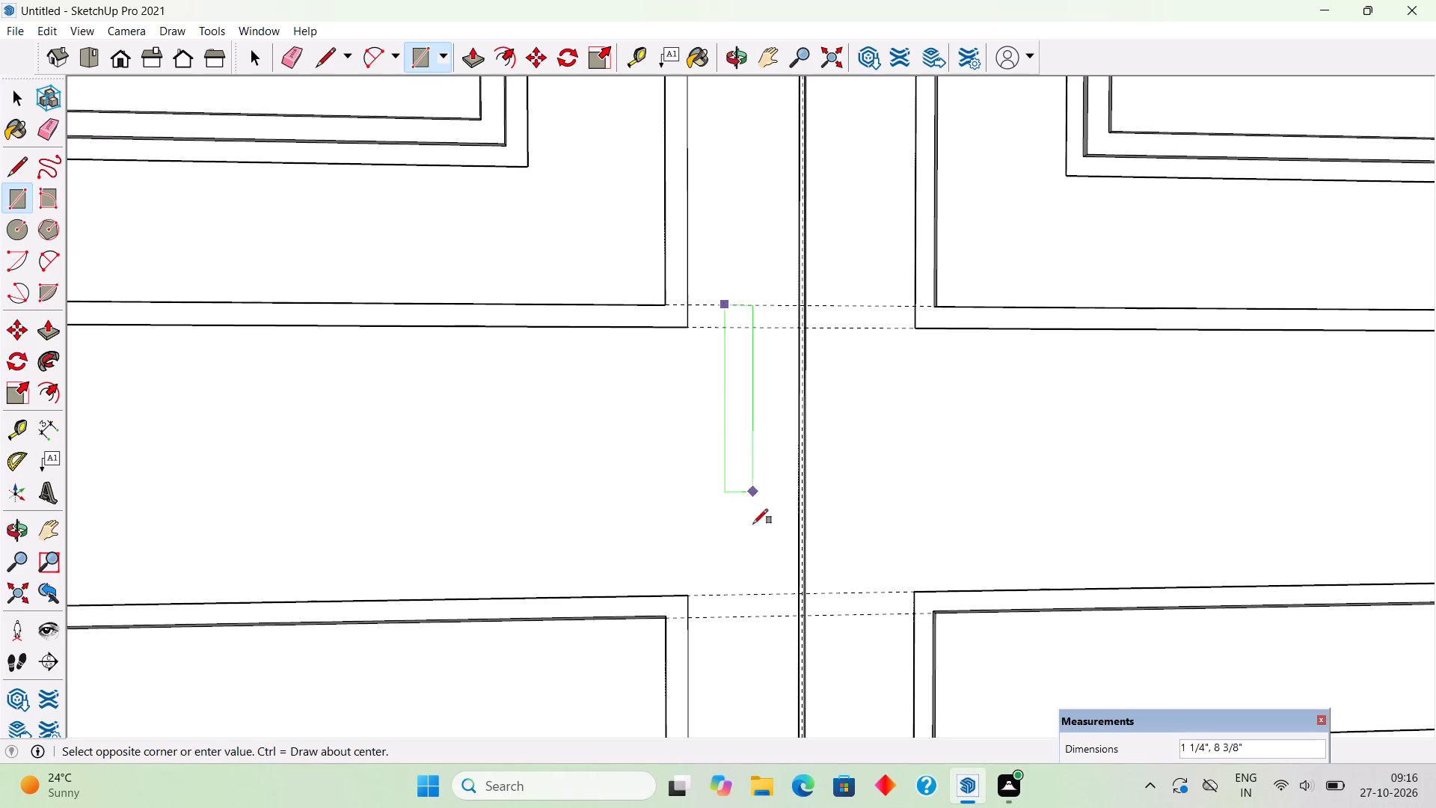
{"action": "left_click", "coordinate": [769, 614]}
Pull the handle rectangle out 2" from the door face.
{"action": "middle_click_drag", "start_coordinate": [657, 621], "coordinate": [1009, 654]}
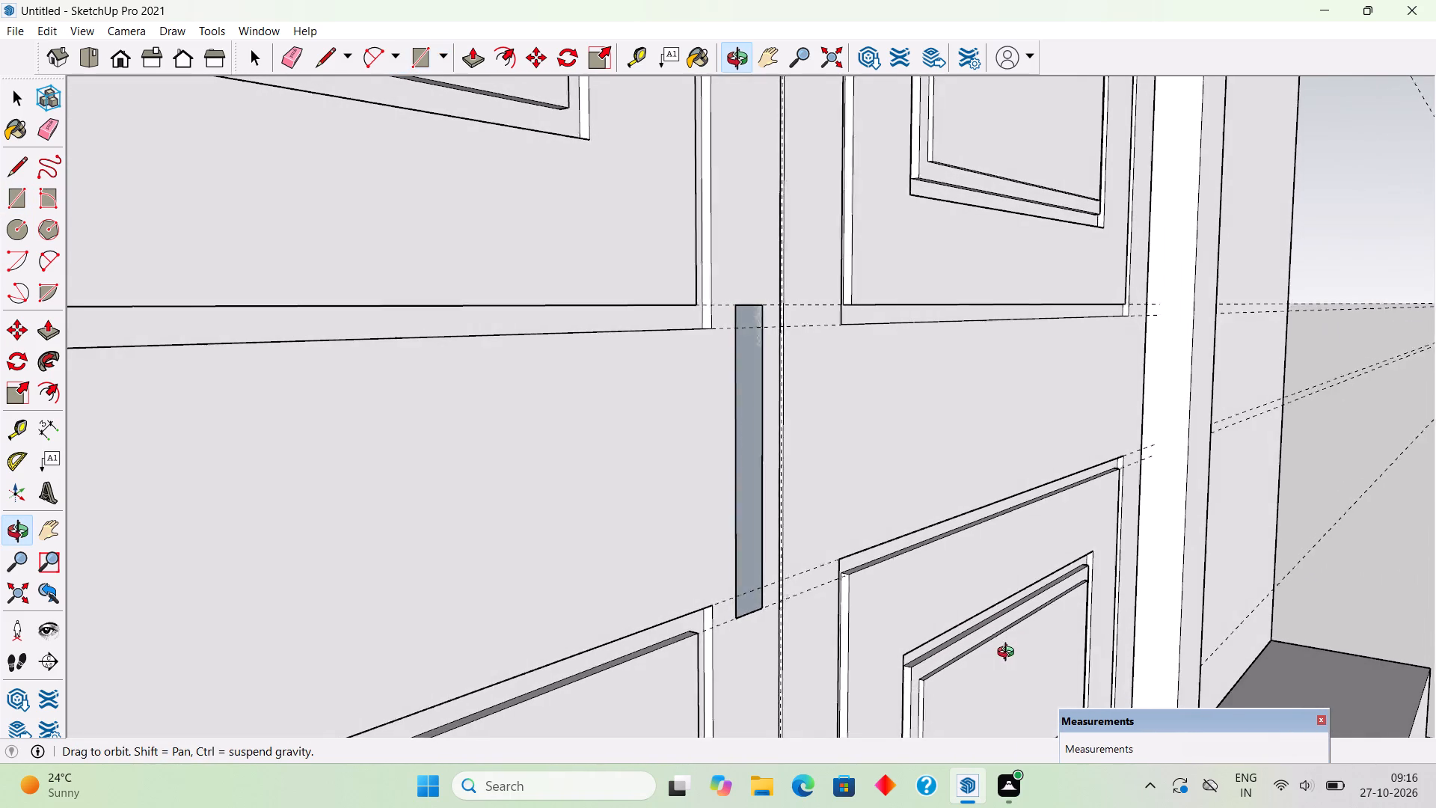
{"action": "middle_click_drag", "start_coordinate": [1009, 654], "coordinate": [1006, 654]}
{"action": "key", "text": "p"}
{"action": "left_click", "coordinate": [745, 507]}
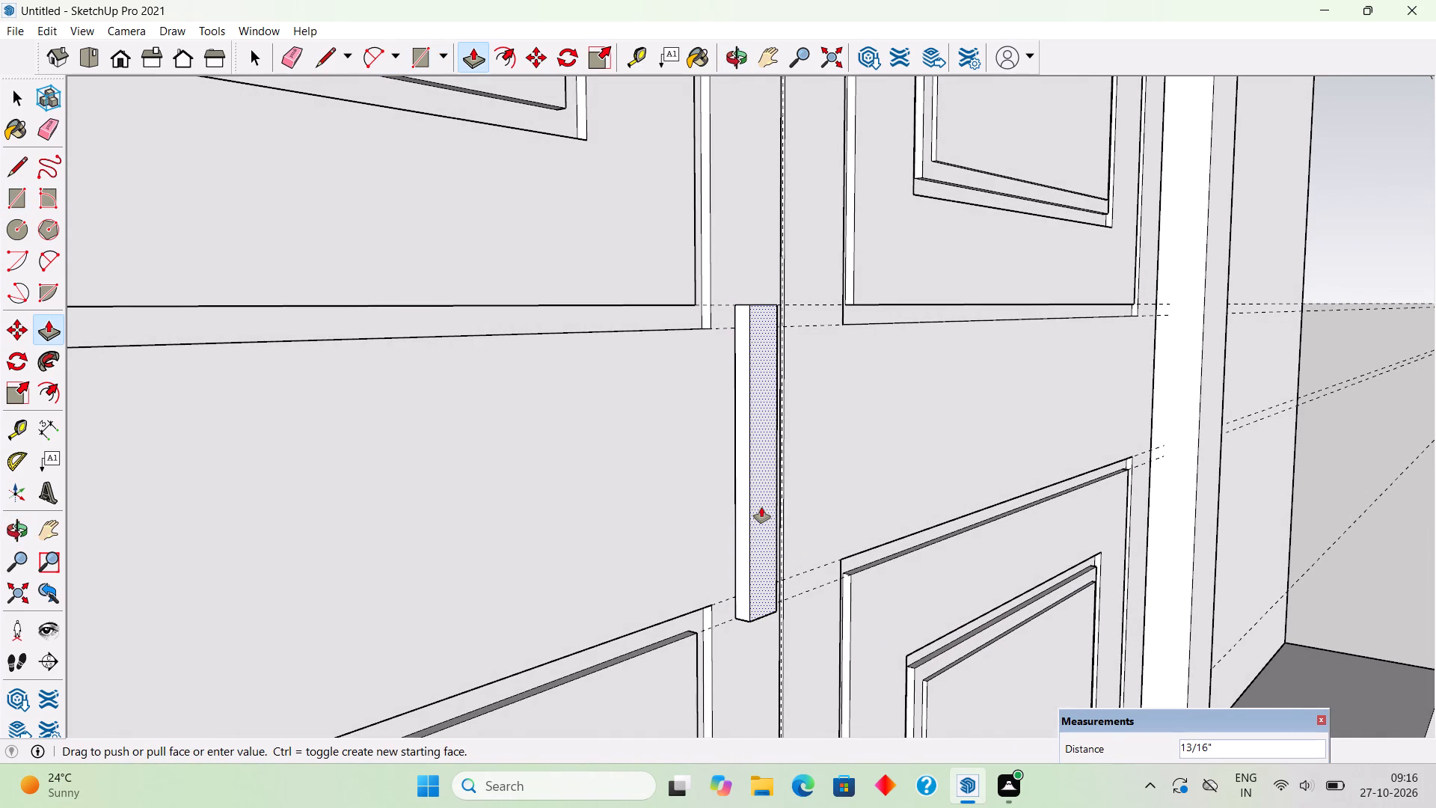
{"action": "key", "text": "2"}
{"action": "key", "text": "shift+quotedbl"}
{"action": "key", "text": "Return"}
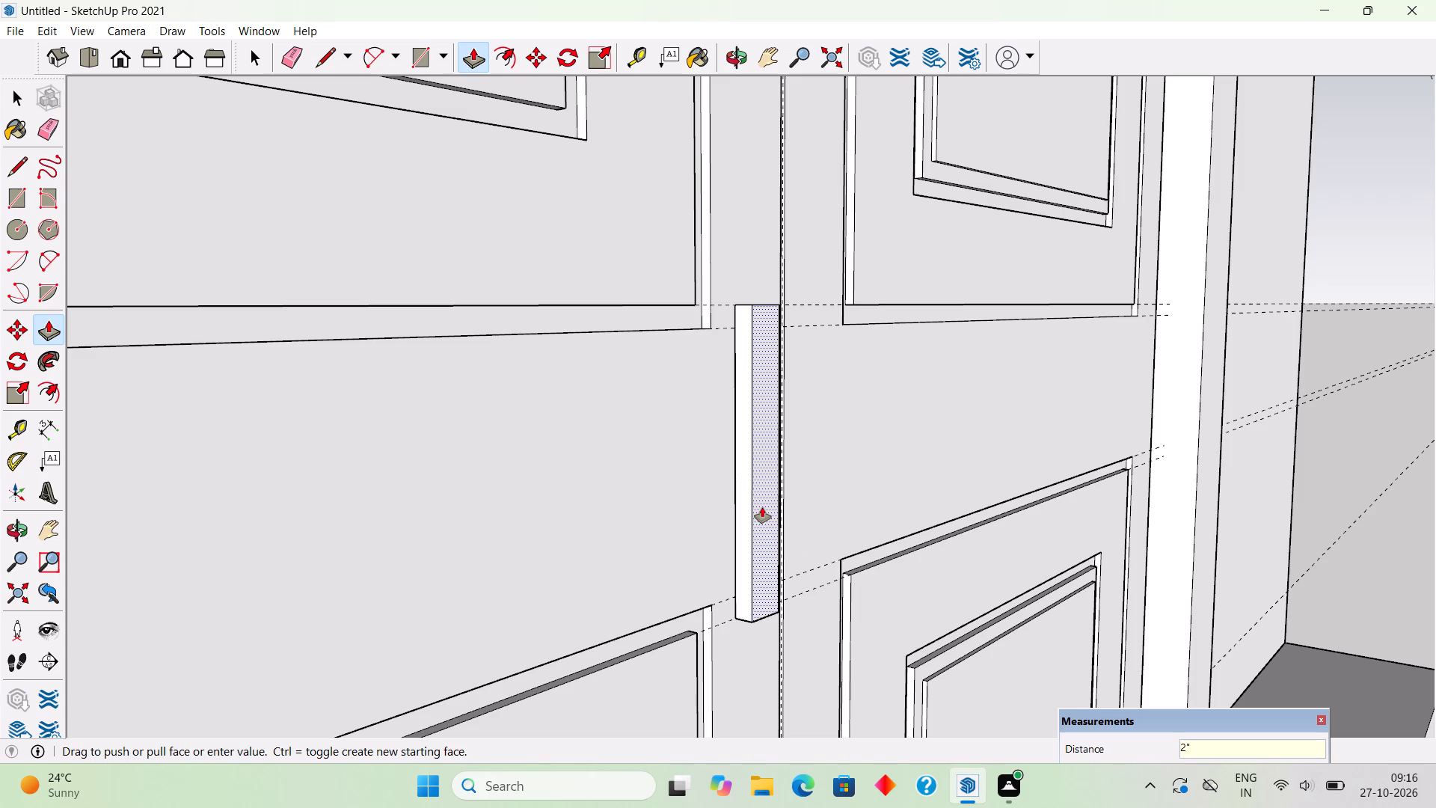
{"action": "key", "text": "space"}
Extend the handle bar's bottom face downward by 1" twice.
{"action": "middle_click_drag", "start_coordinate": [761, 443], "coordinate": [682, 178]}
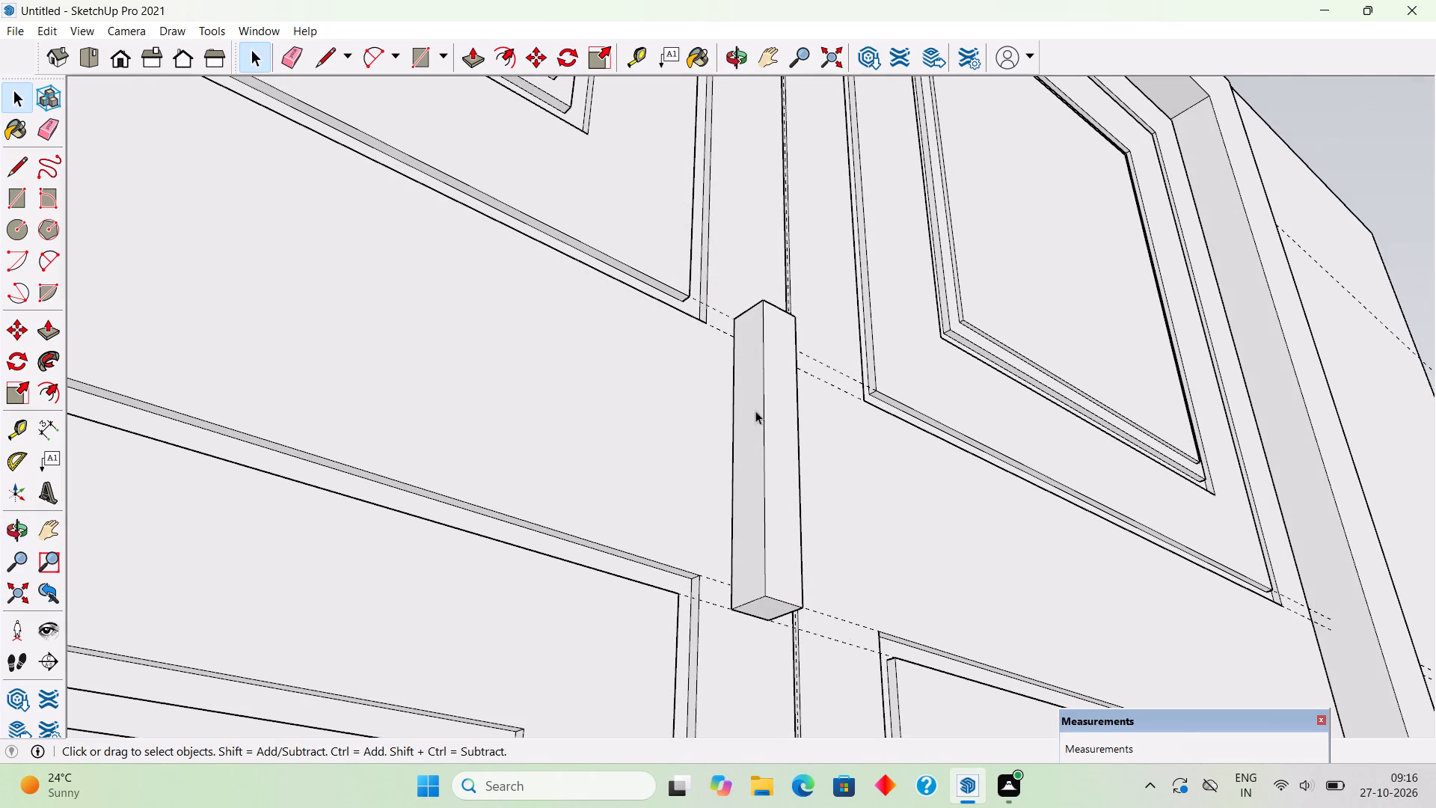
{"action": "key", "text": "p"}
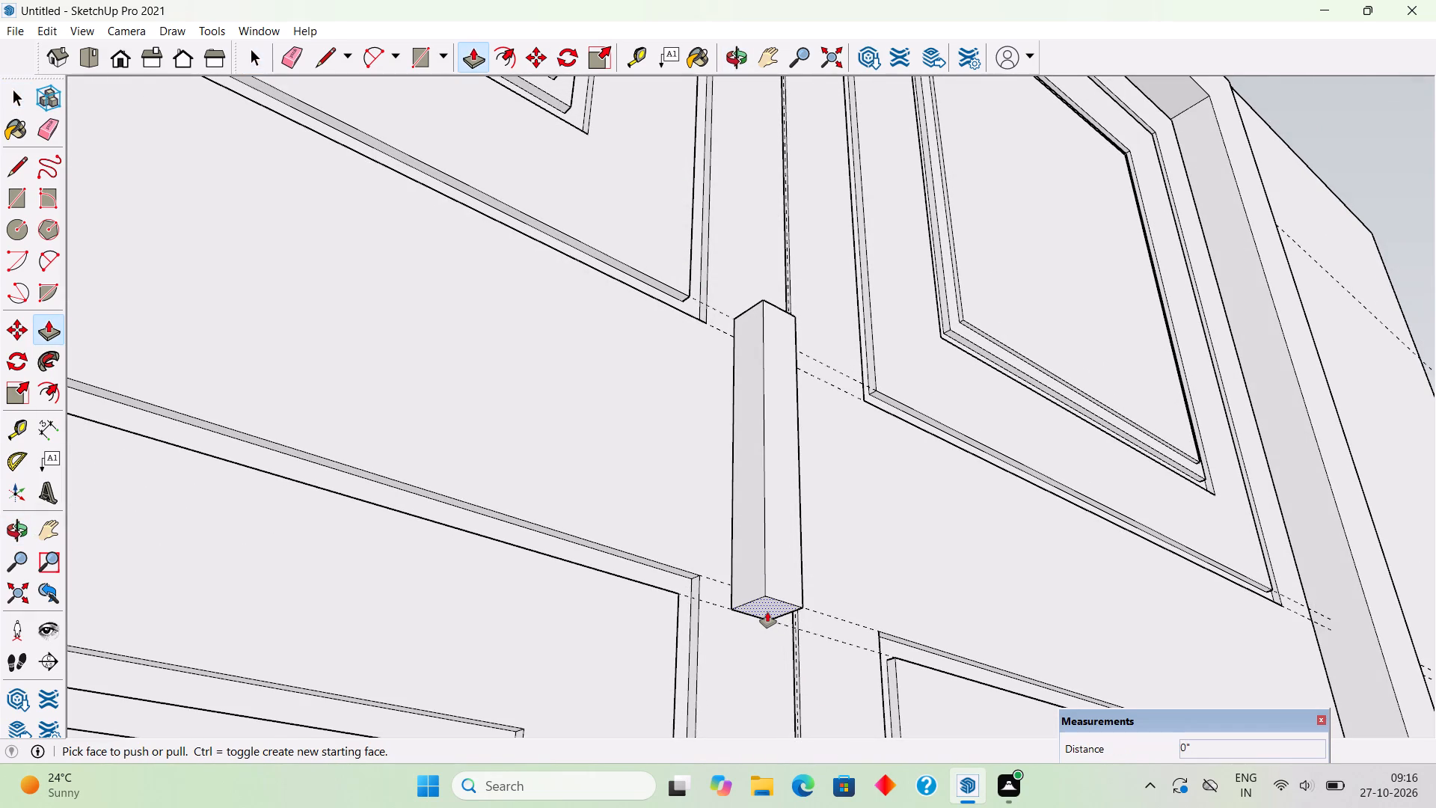
{"action": "left_click", "coordinate": [767, 612]}
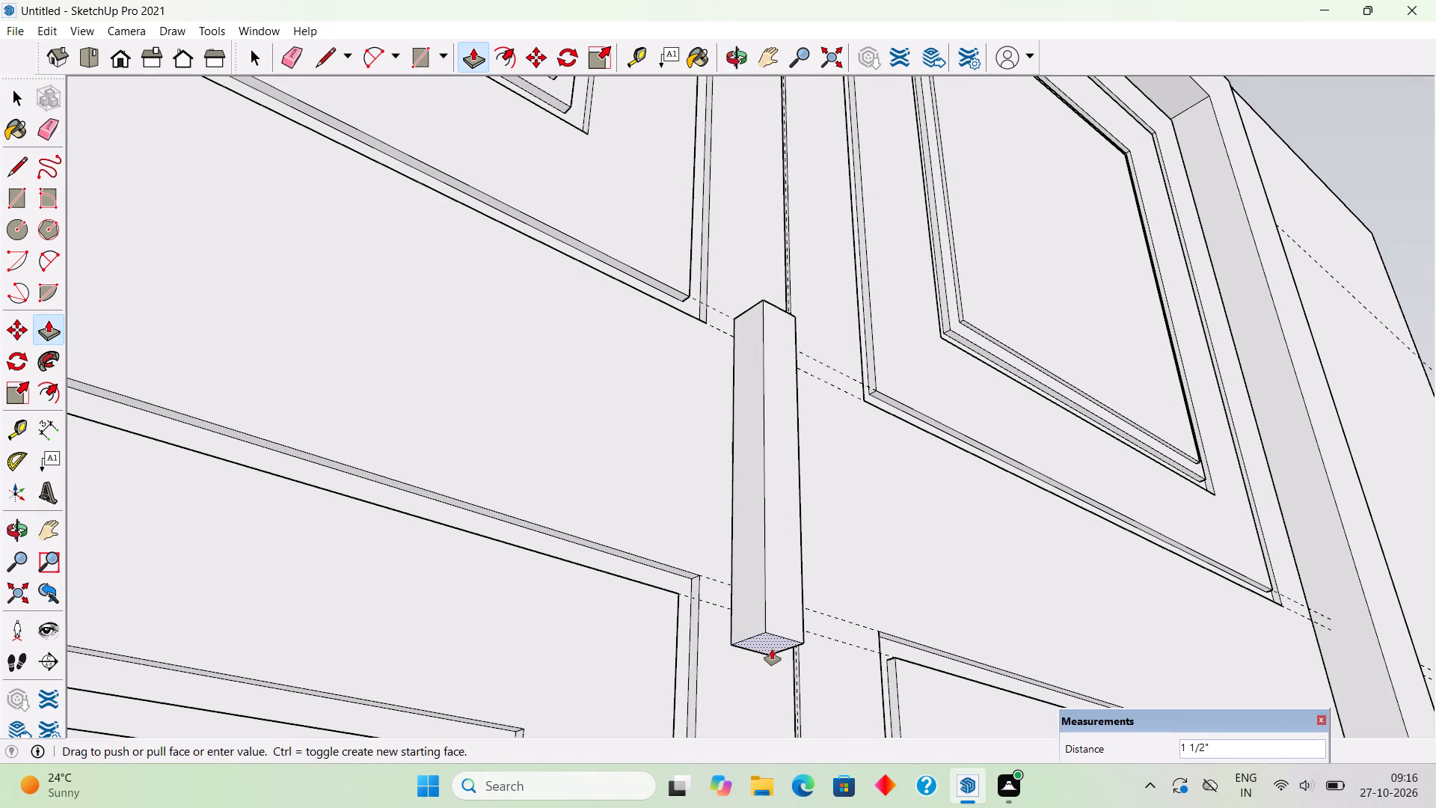
{"action": "type", "text": "1\""}
{"action": "key", "text": "Return"}
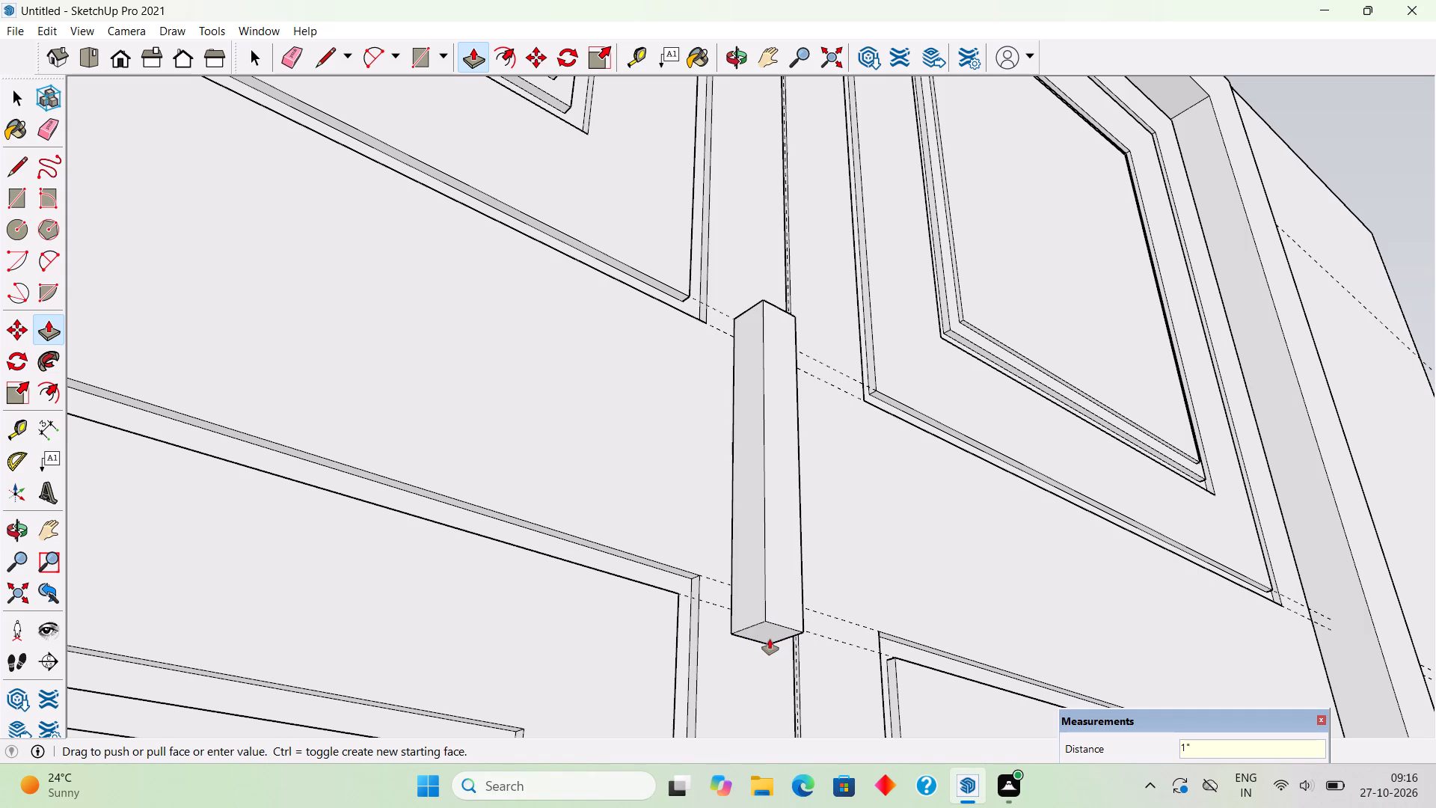
{"action": "left_click", "coordinate": [770, 634]}
{"action": "type", "text": "1\""}
{"action": "key", "text": "Return"}
Extend the handle bar's top face upward by 2".
{"action": "middle_click_drag", "start_coordinate": [782, 302], "coordinate": [853, 771]}
{"action": "left_click", "coordinate": [767, 280]}
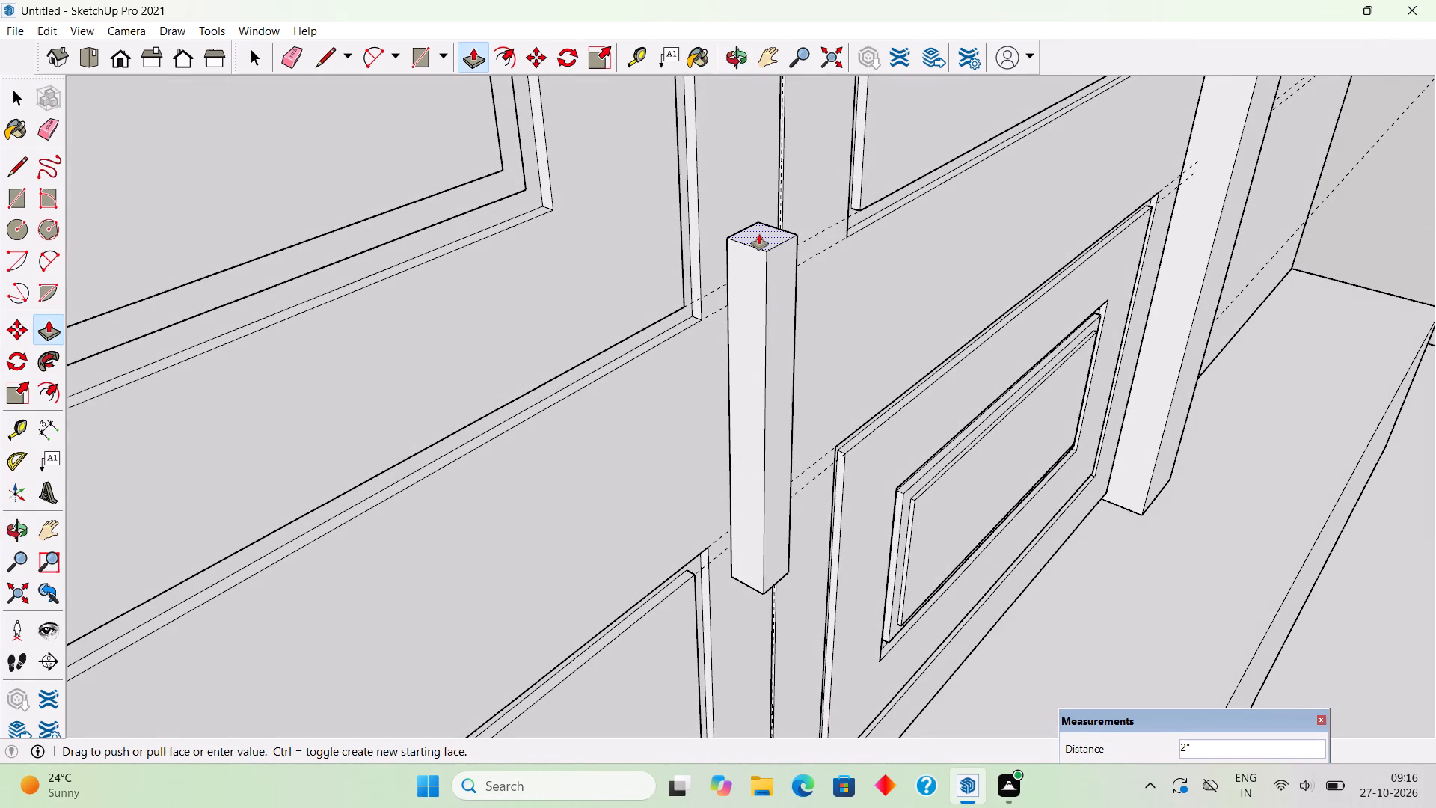
{"action": "type", "text": "2\""}
{"action": "key", "text": "Return"}
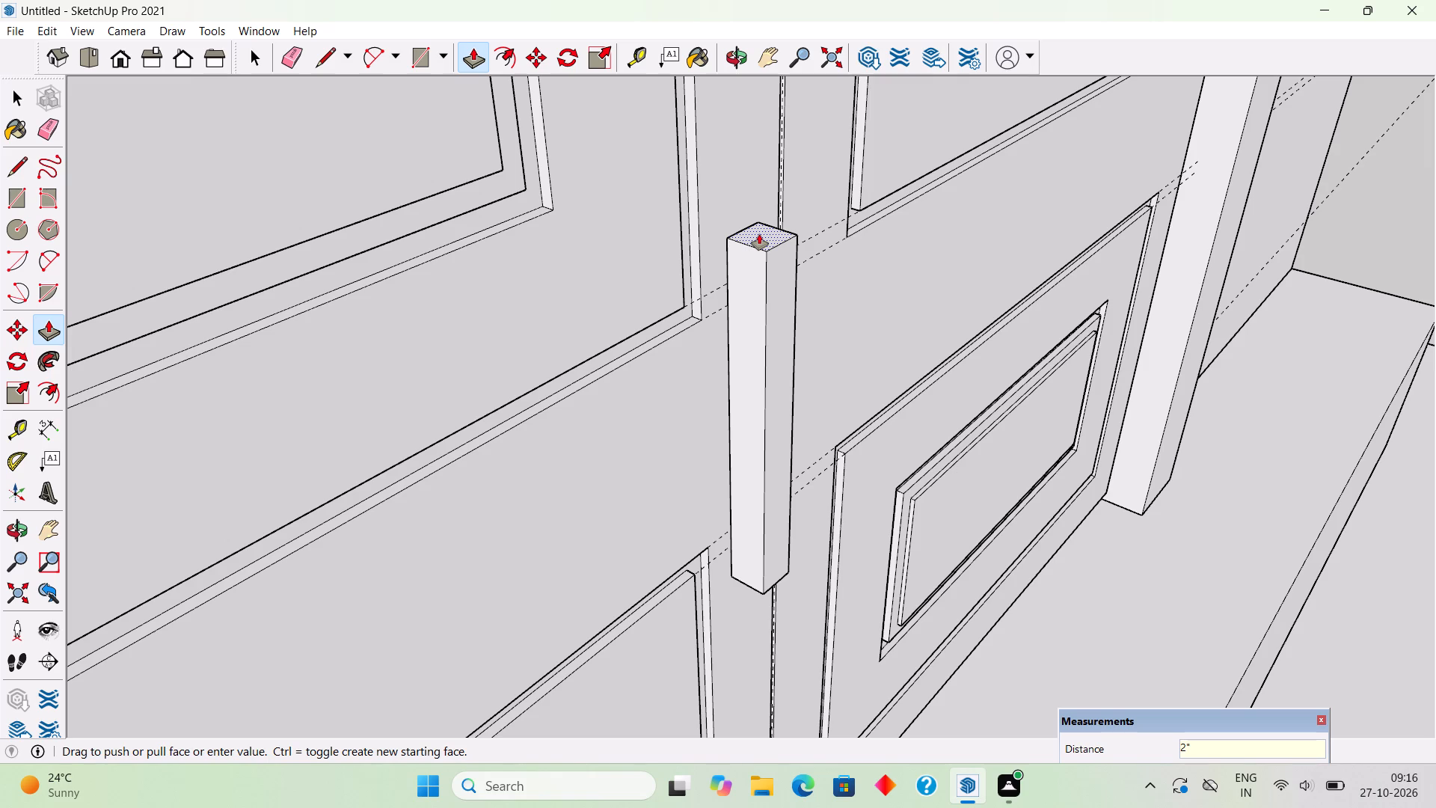
Offset the outline of the handle bar's side face inward by about 3/4".
{"action": "key", "text": "space"}
{"action": "middle_click_drag", "start_coordinate": [763, 383], "coordinate": [770, 362]}
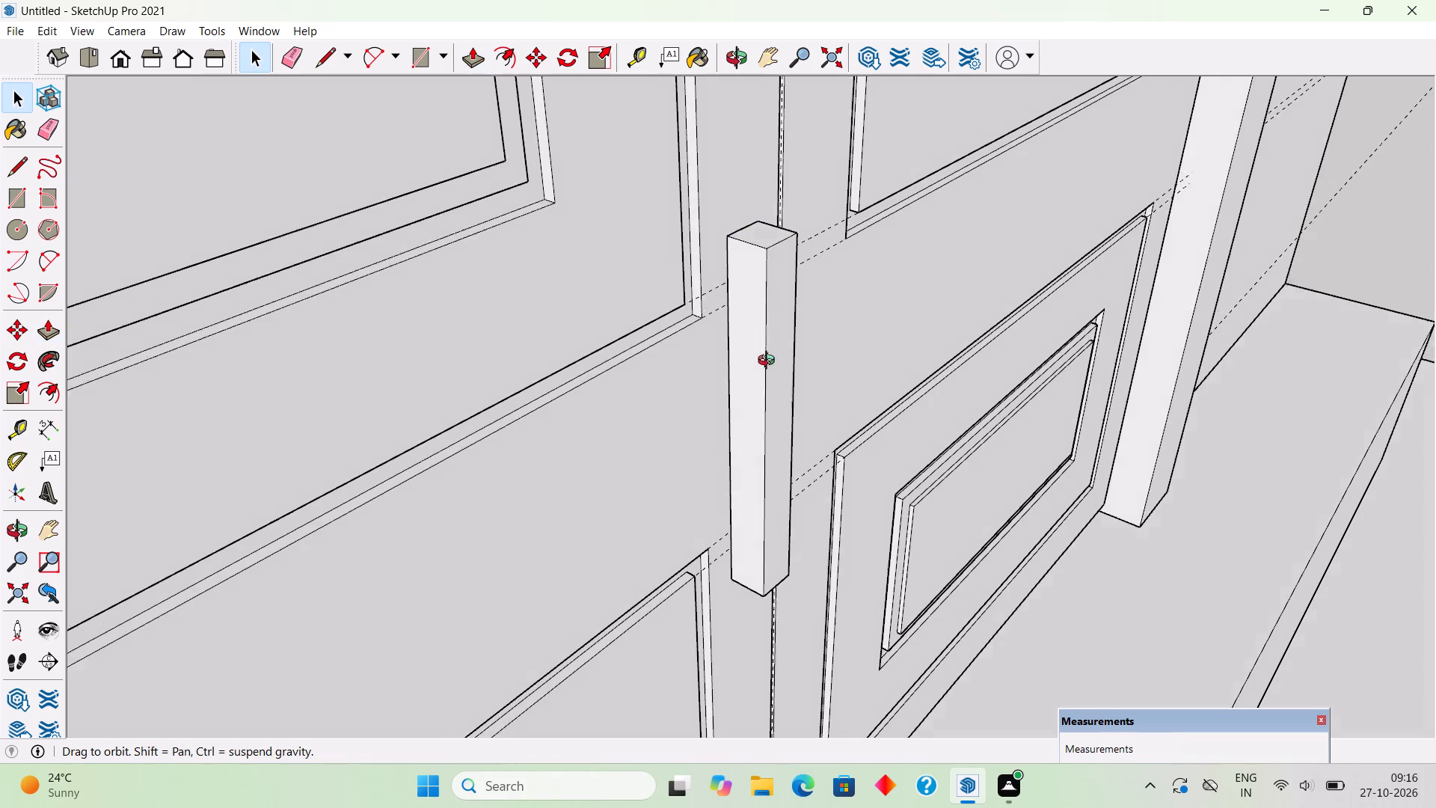
{"action": "middle_click_drag", "start_coordinate": [770, 362], "coordinate": [817, 293]}
{"action": "key", "text": "f"}
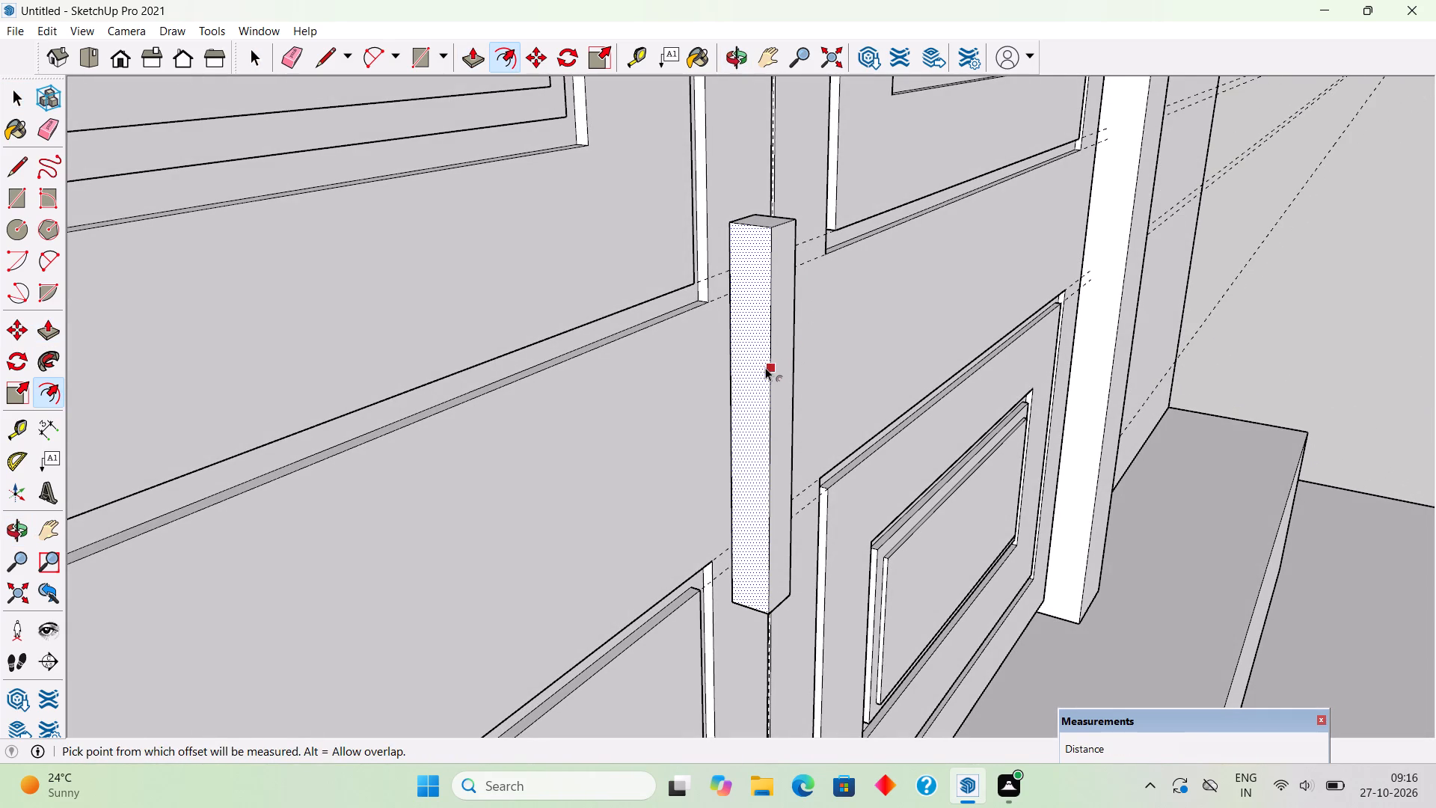
{"action": "left_click", "coordinate": [765, 367]}
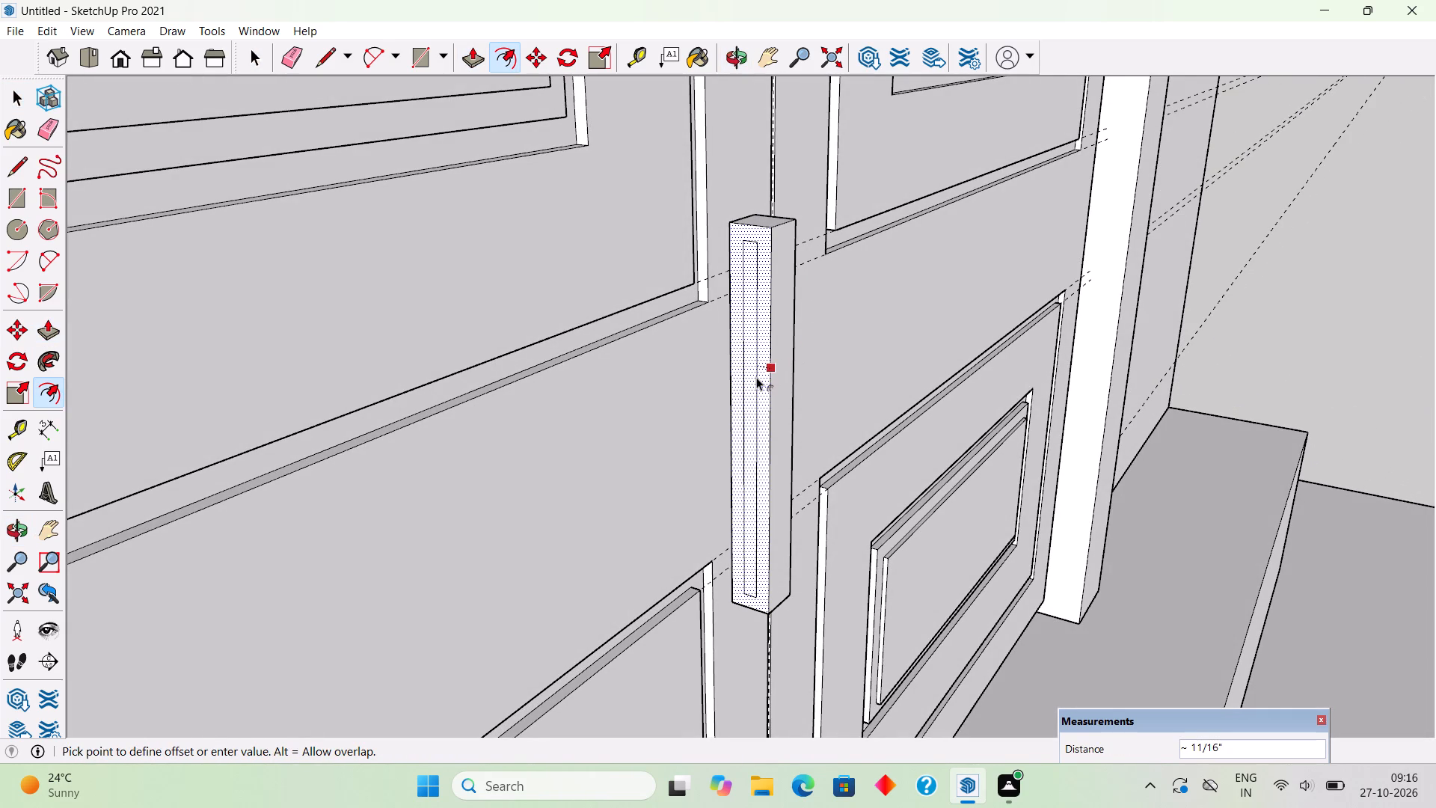
{"action": "left_click", "coordinate": [756, 377]}
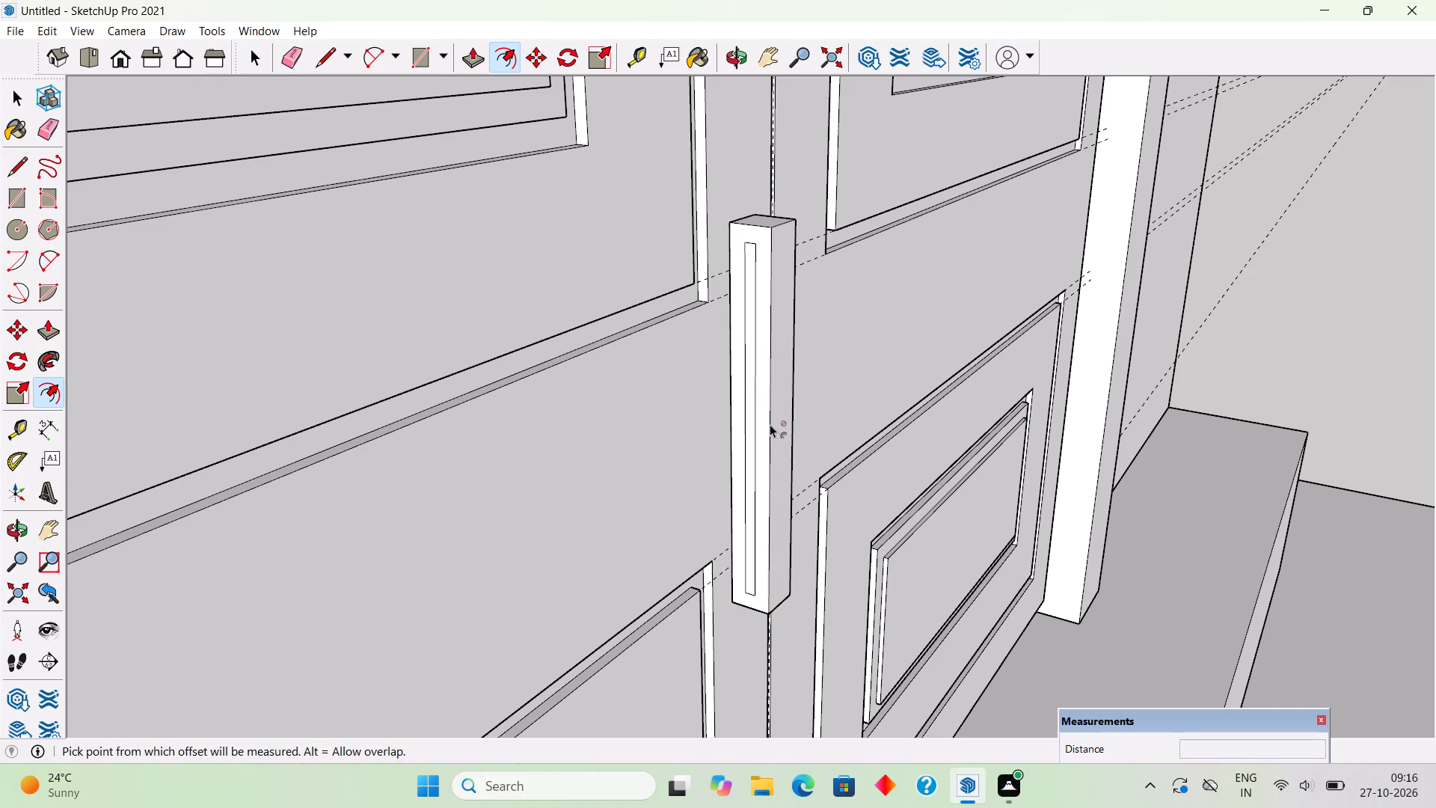
Draw short lines from the inset outline's top and bottom corners to the door-side edge, and erase the inset's long line between them.
{"action": "key", "text": "l"}
{"action": "scroll", "coordinate": [725, 628], "scroll_direction": "up", "scroll_amount": 9}
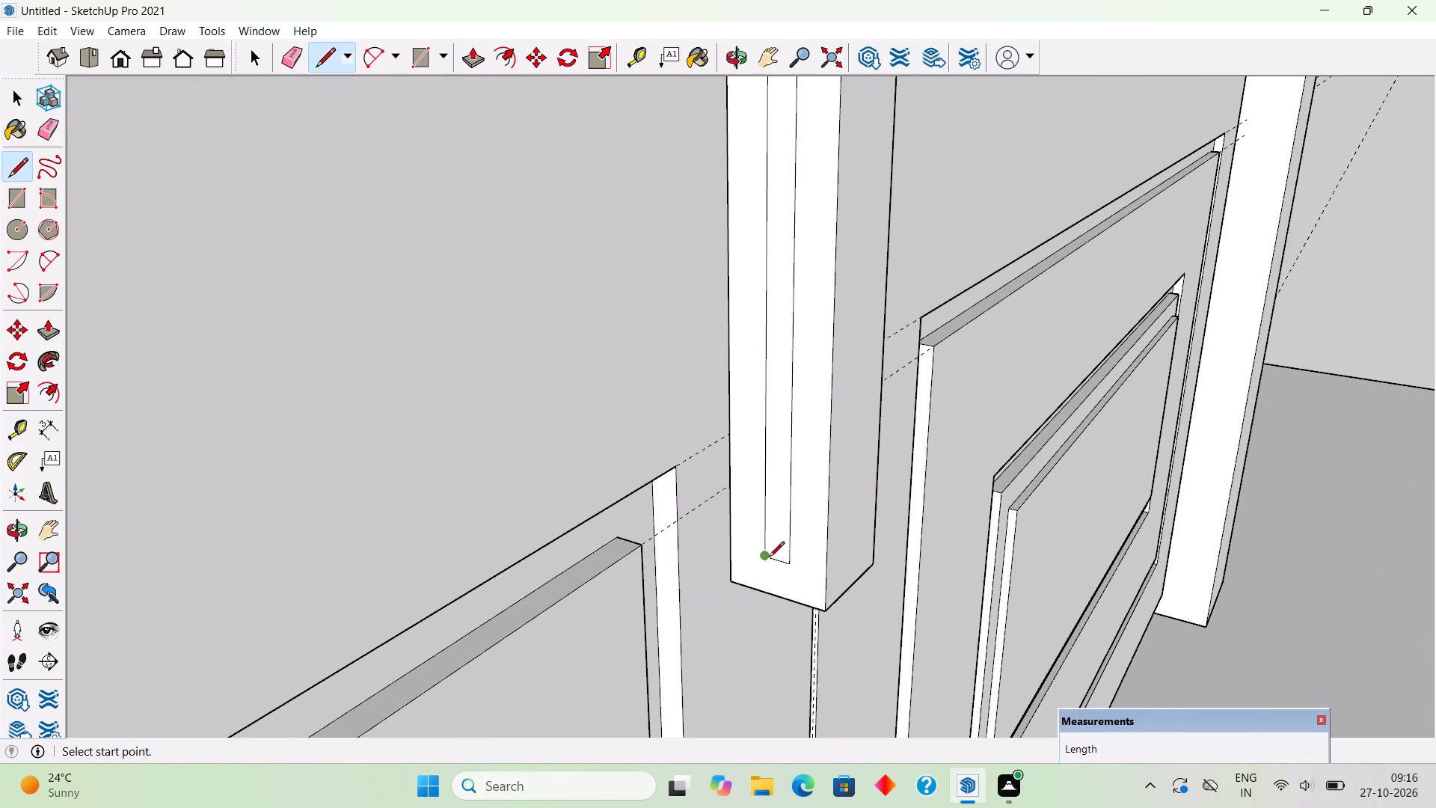
{"action": "left_click", "coordinate": [769, 557]}
{"action": "left_click", "coordinate": [734, 543]}
{"action": "scroll", "coordinate": [773, 628], "scroll_direction": "down", "scroll_amount": 9}
{"action": "scroll", "coordinate": [768, 229], "scroll_direction": "up", "scroll_amount": 3}
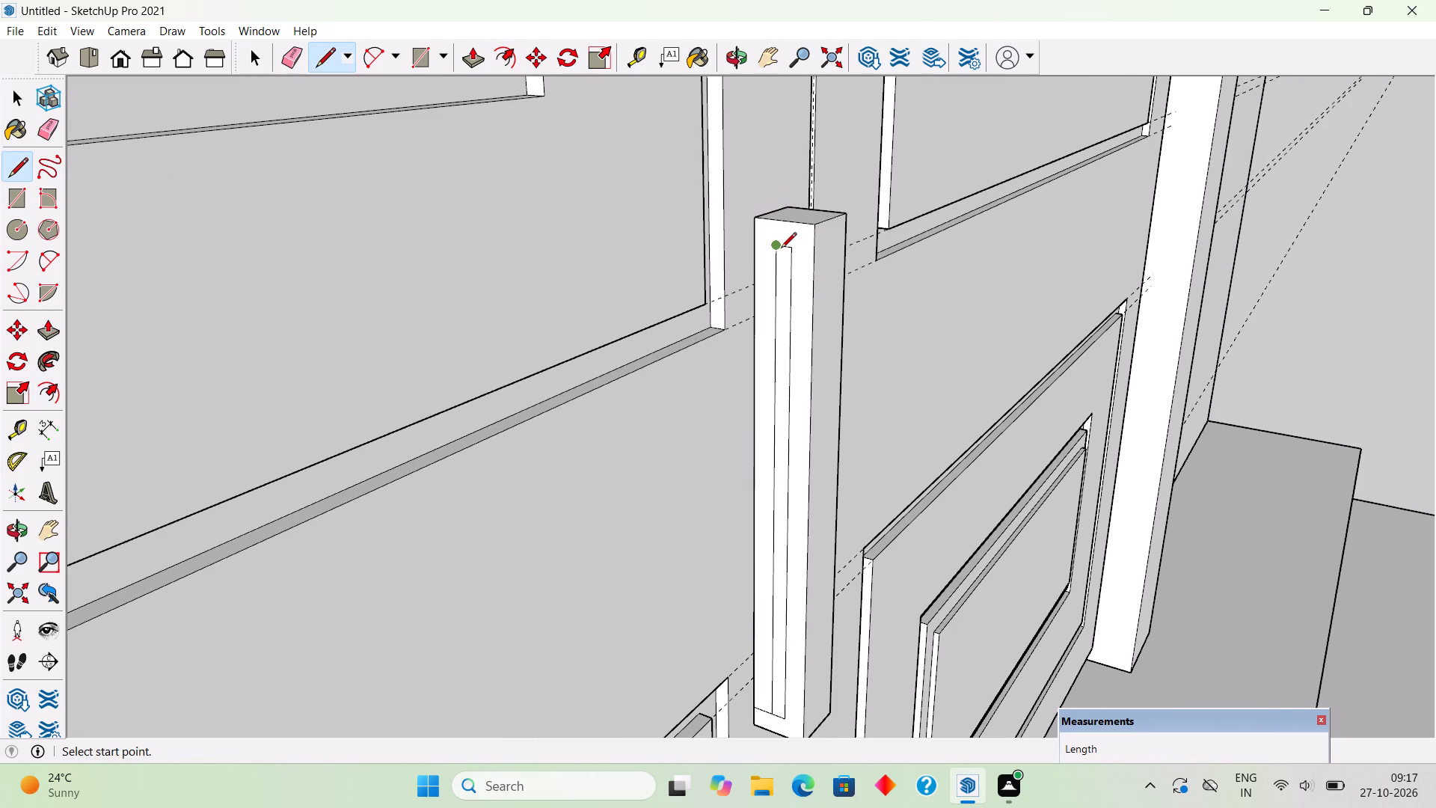
{"action": "left_click", "coordinate": [782, 250]}
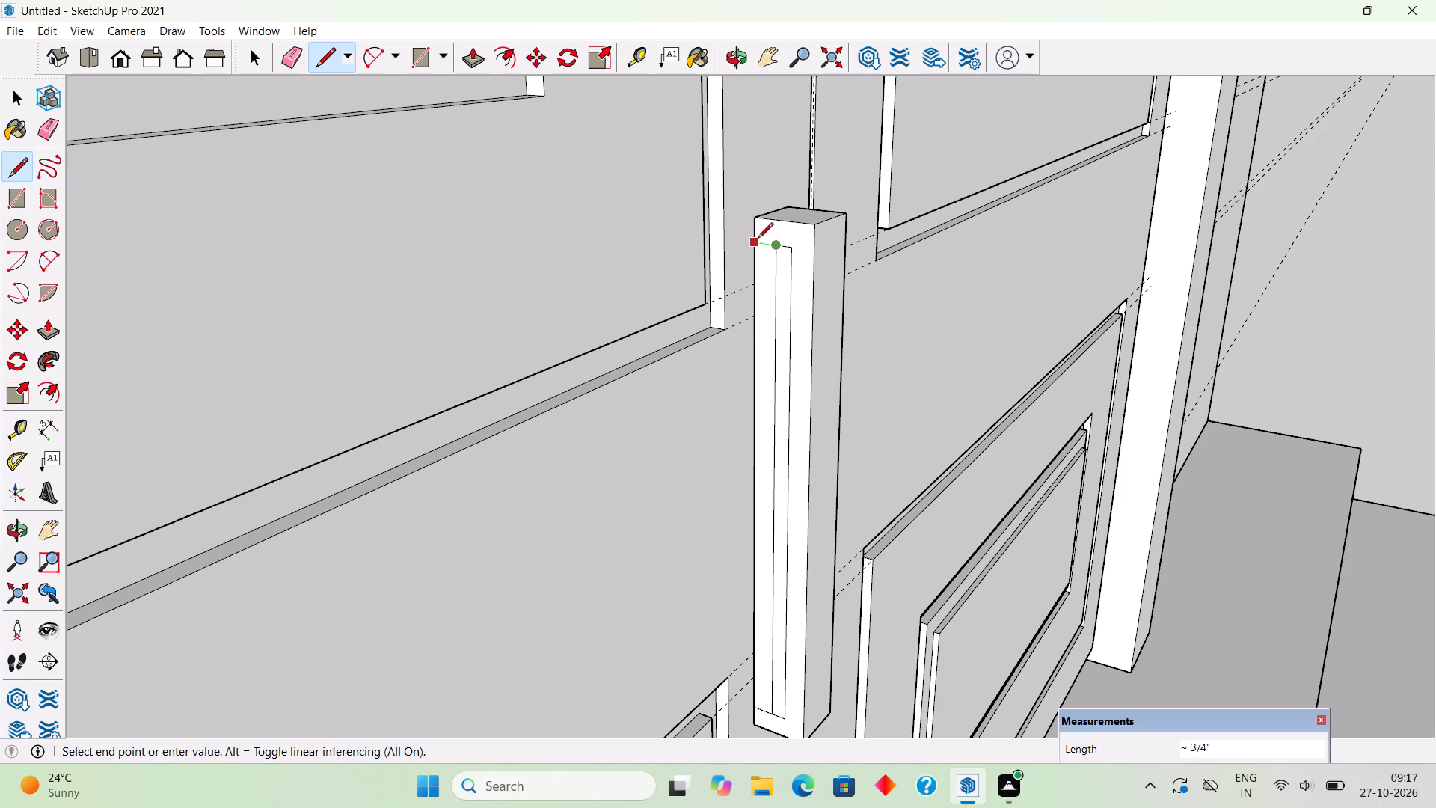
{"action": "left_click", "coordinate": [758, 239]}
{"action": "key", "text": "space"}
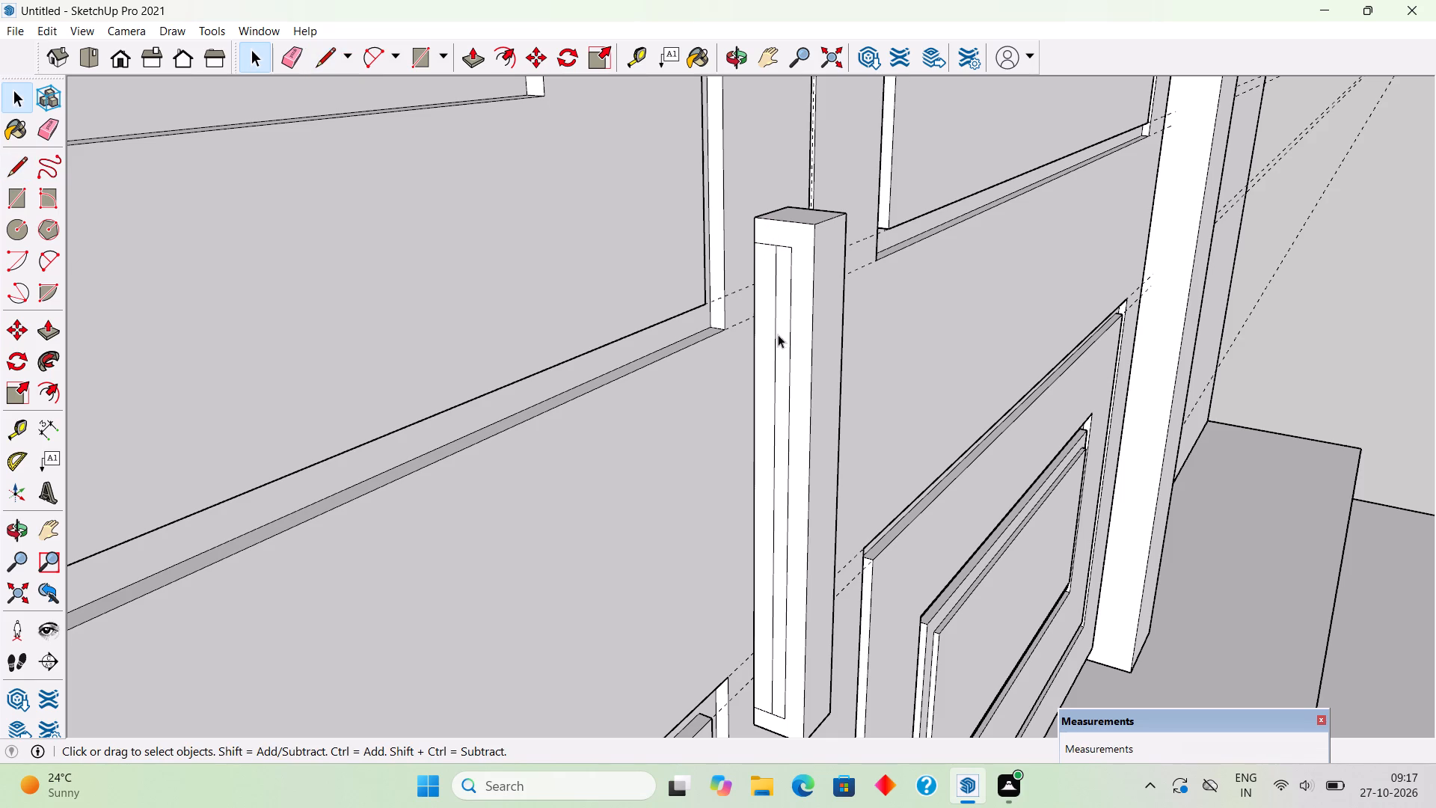
{"action": "left_click", "coordinate": [775, 342]}
{"action": "key", "text": "Delete"}
Push the inset face through the full 2" handle width to leave a grip opening between bar and door.
{"action": "left_click", "coordinate": [775, 342]}
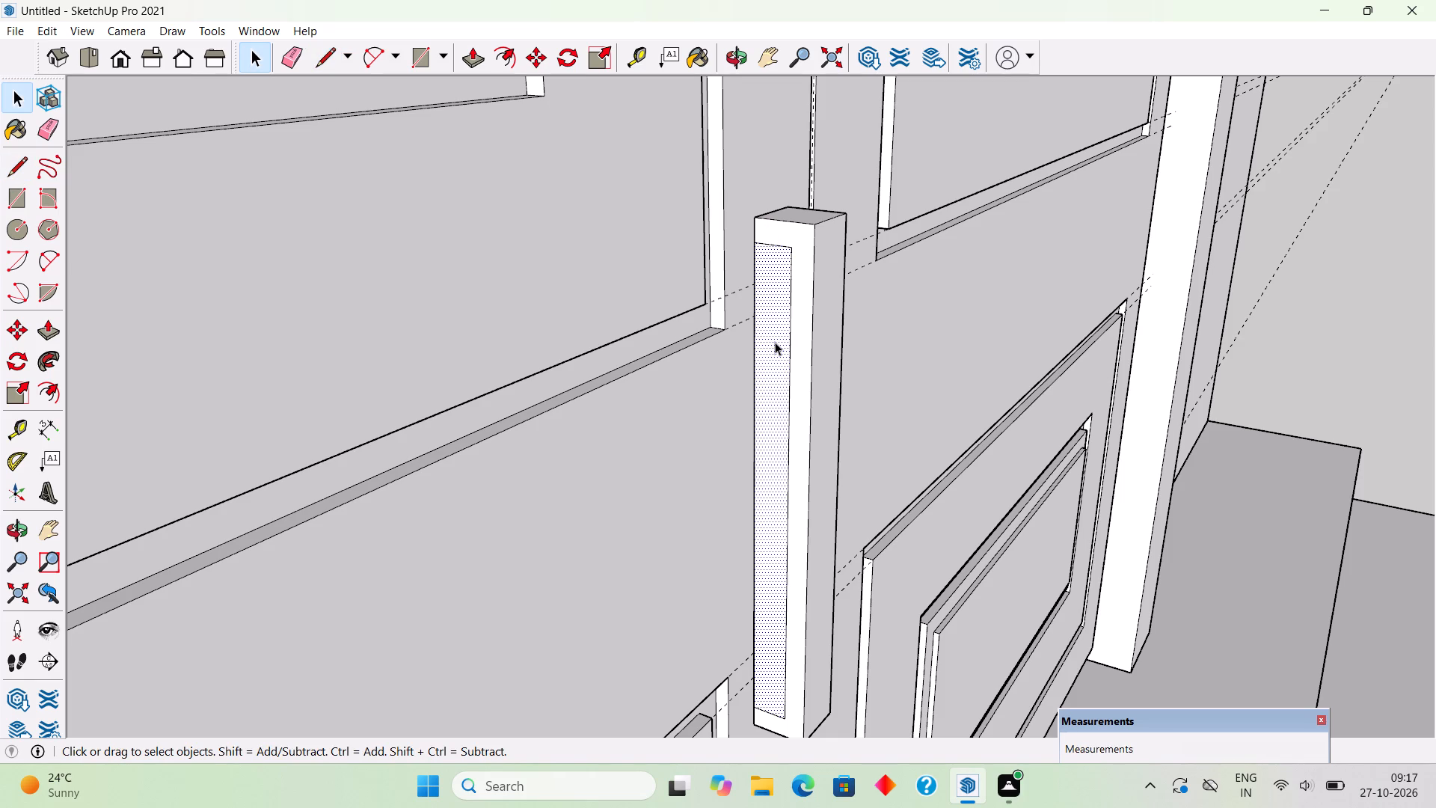
{"action": "key", "text": "p"}
{"action": "left_click_drag", "start_coordinate": [775, 342], "coordinate": [782, 273]}
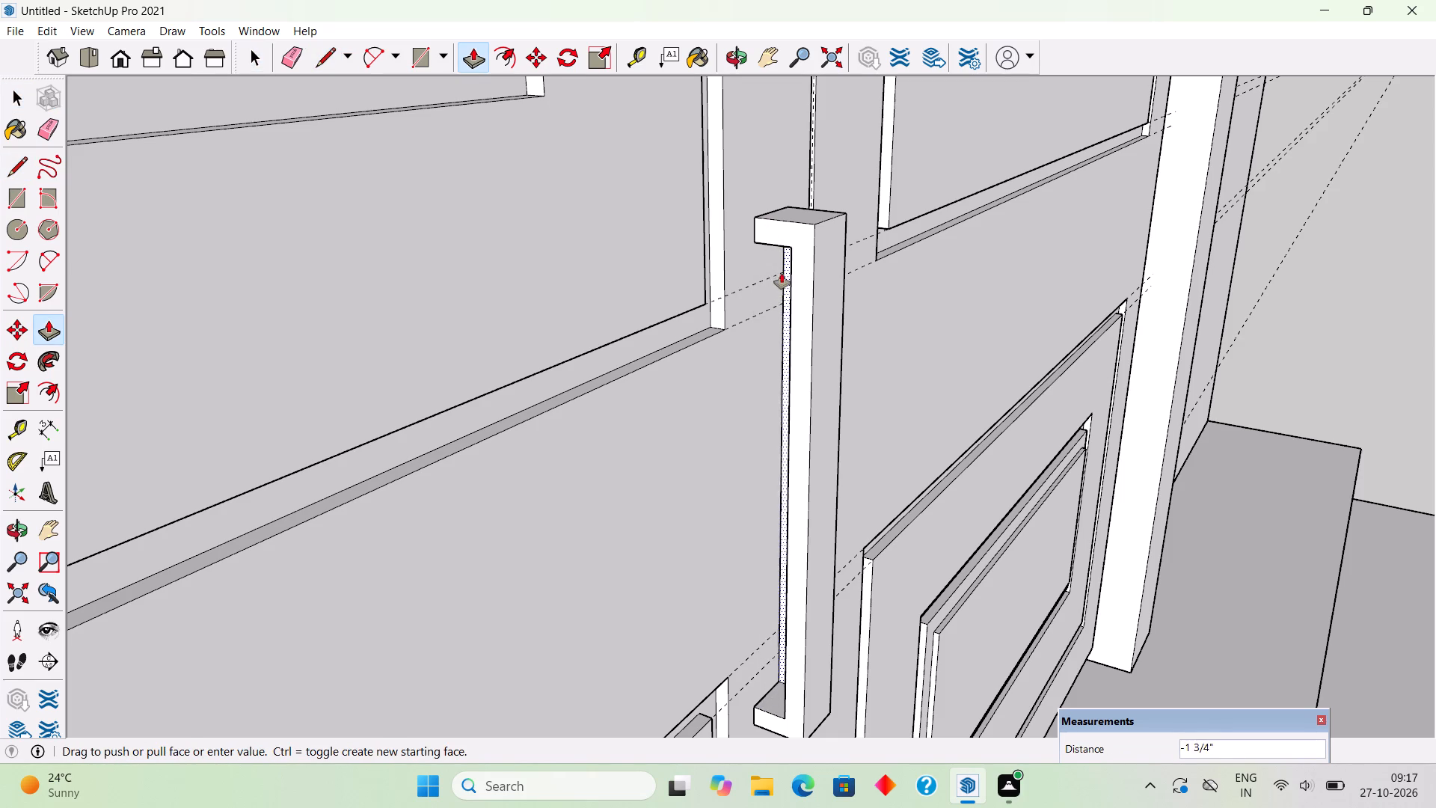
{"action": "left_click_drag", "start_coordinate": [782, 273], "coordinate": [782, 255]}
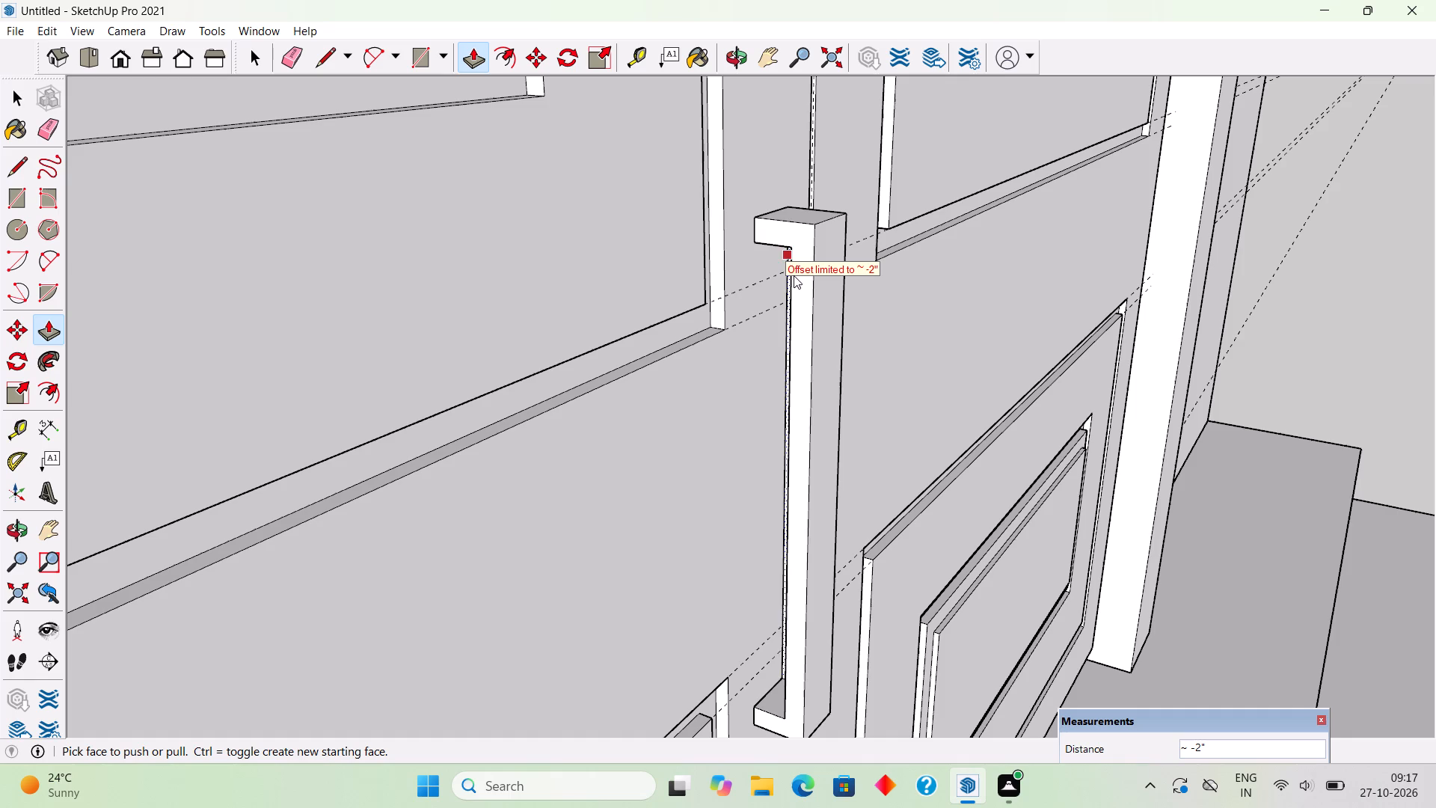
Extend the handle's top face upward and its bottom face downward by 1" each.
{"action": "left_click", "coordinate": [812, 214]}
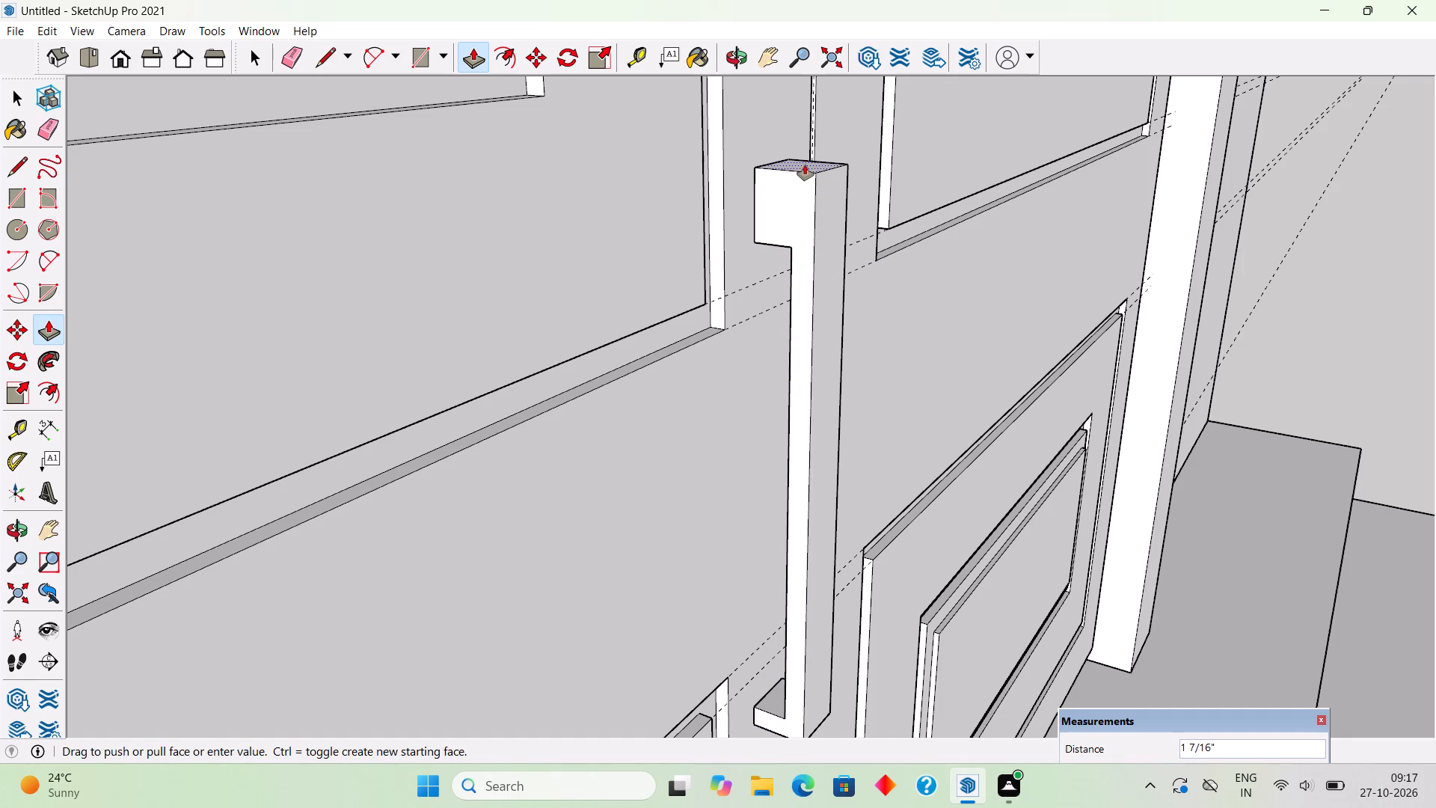
{"action": "type", "text": "1\""}
{"action": "key", "text": "Return"}
{"action": "scroll", "coordinate": [805, 165], "scroll_direction": "down", "scroll_amount": 3}
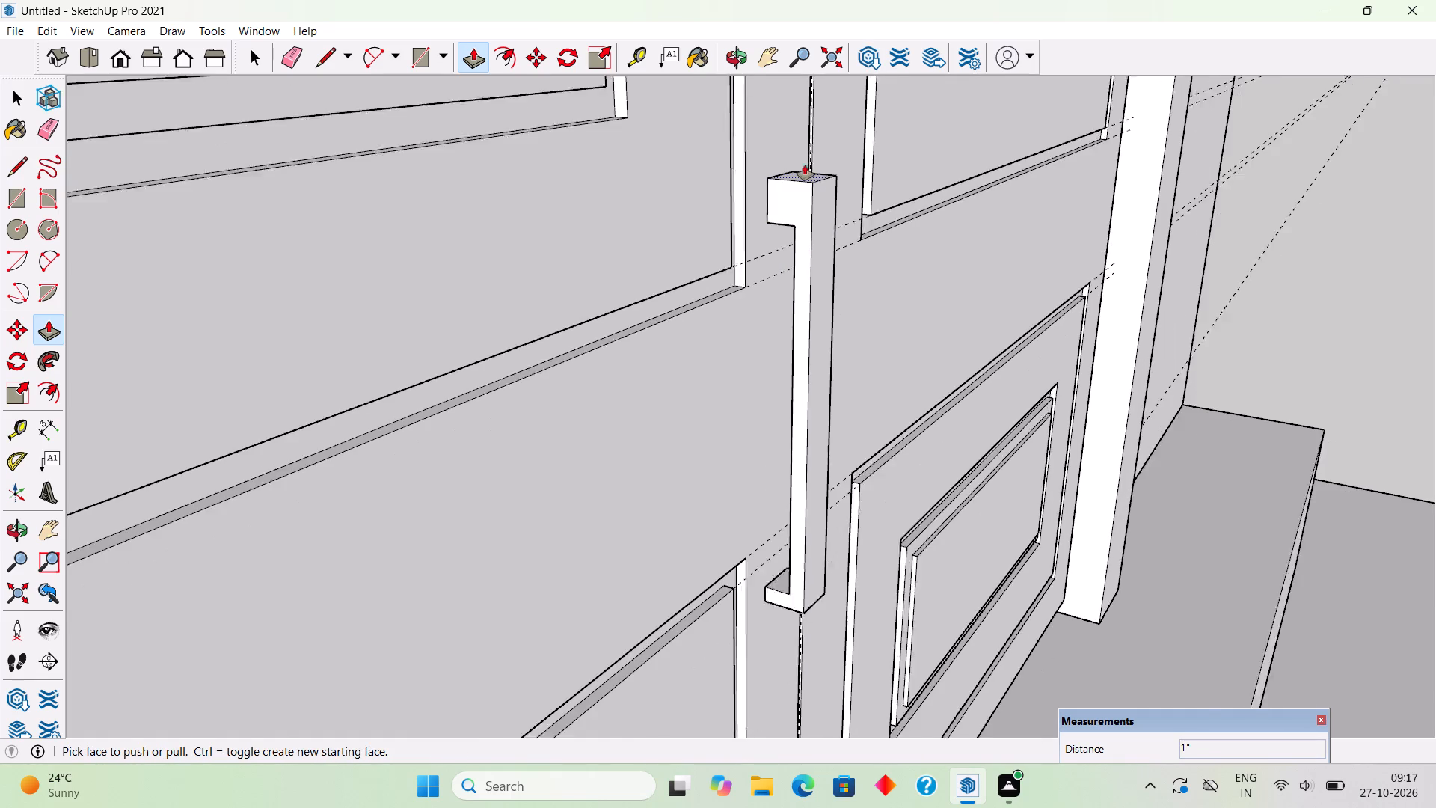
{"action": "scroll", "coordinate": [805, 165], "scroll_direction": "down", "scroll_amount": 1}
{"action": "scroll", "coordinate": [820, 438], "scroll_direction": "down", "scroll_amount": 3}
{"action": "scroll", "coordinate": [841, 599], "scroll_direction": "up", "scroll_amount": 1}
{"action": "middle_click_drag", "start_coordinate": [806, 506], "coordinate": [715, 209]}
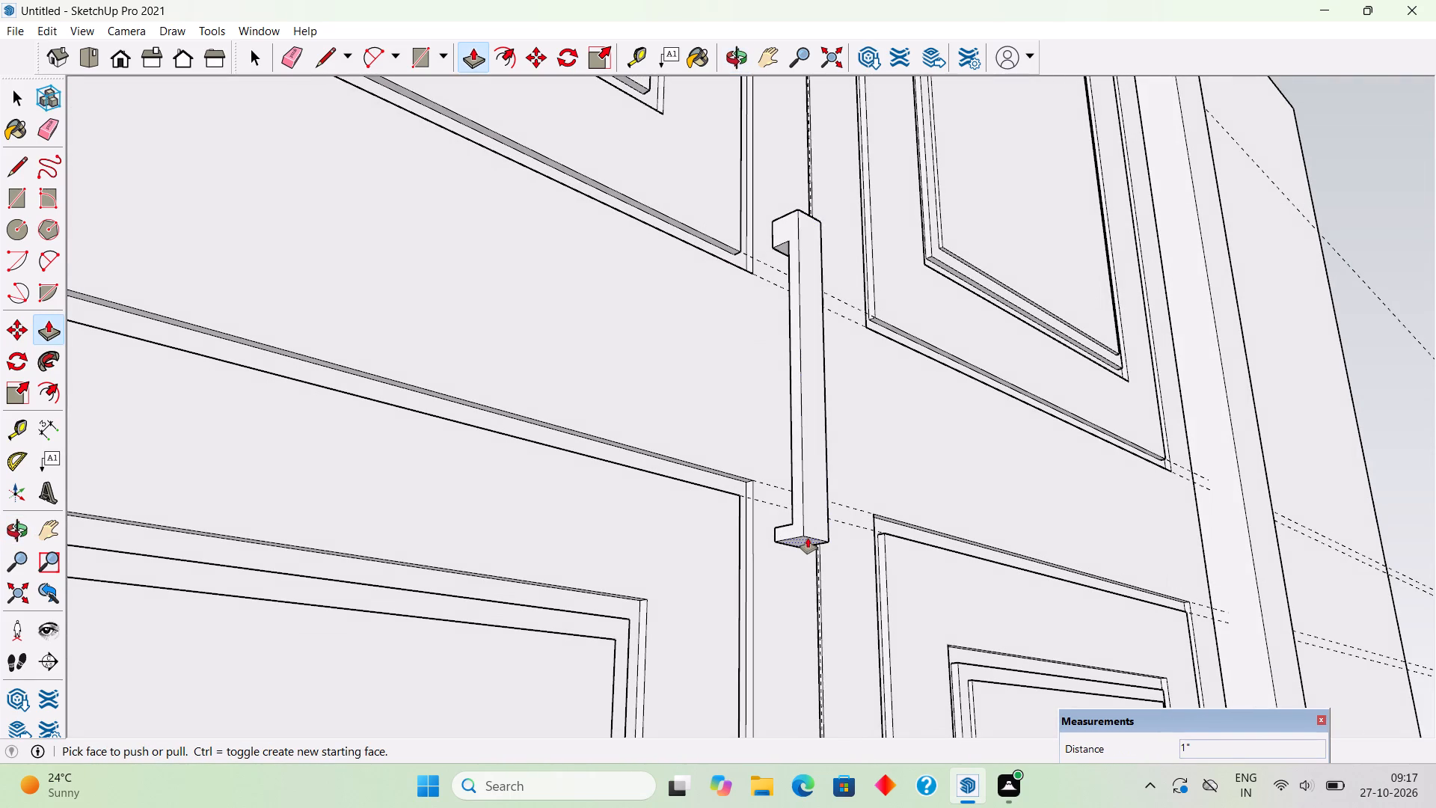
{"action": "left_click", "coordinate": [806, 539]}
{"action": "type", "text": "1\""}
{"action": "key", "text": "Return"}
Select the whole connected handle and make it a group.
{"action": "key", "text": "space"}
{"action": "triple_click", "coordinate": [810, 529]}
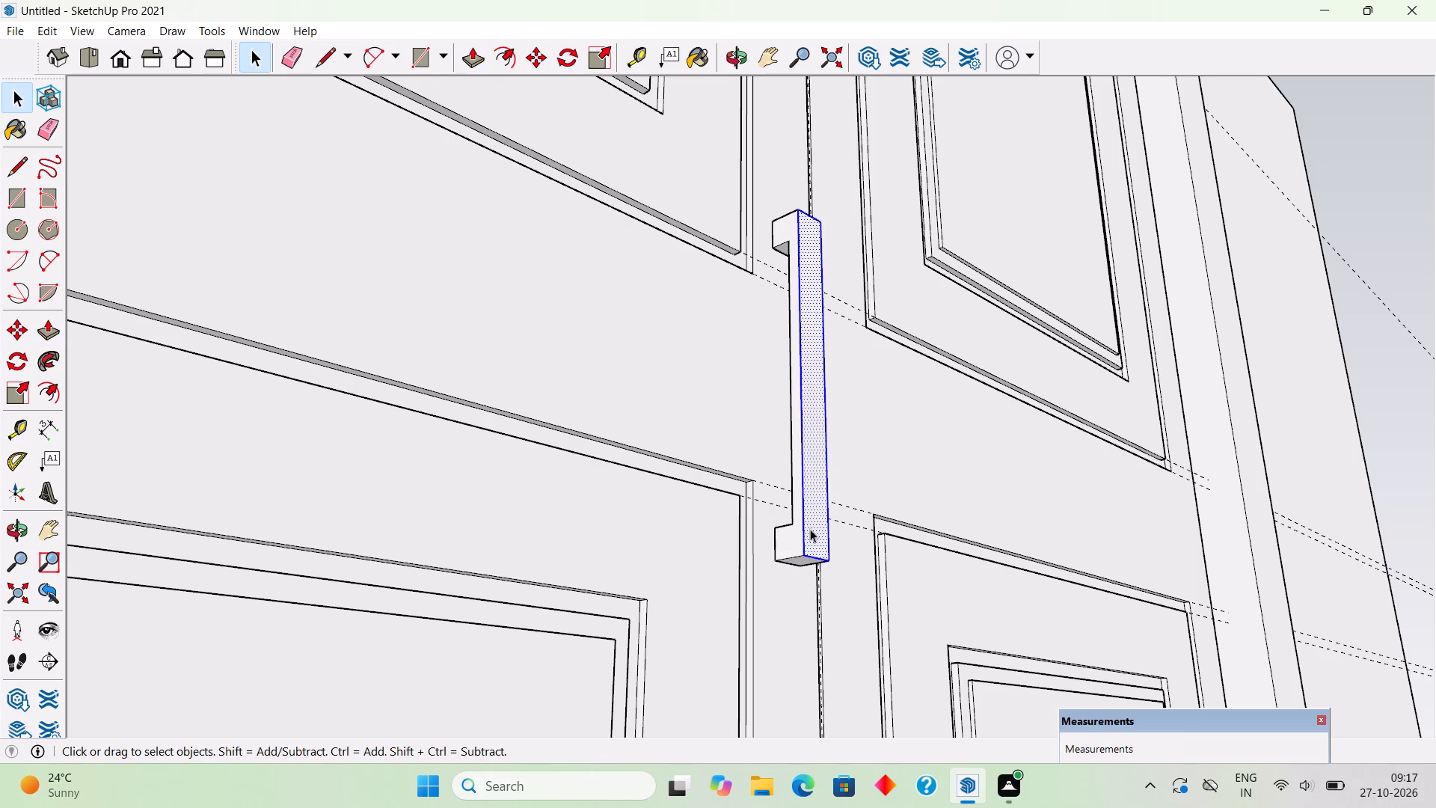
{"action": "right_click", "coordinate": [810, 529]}
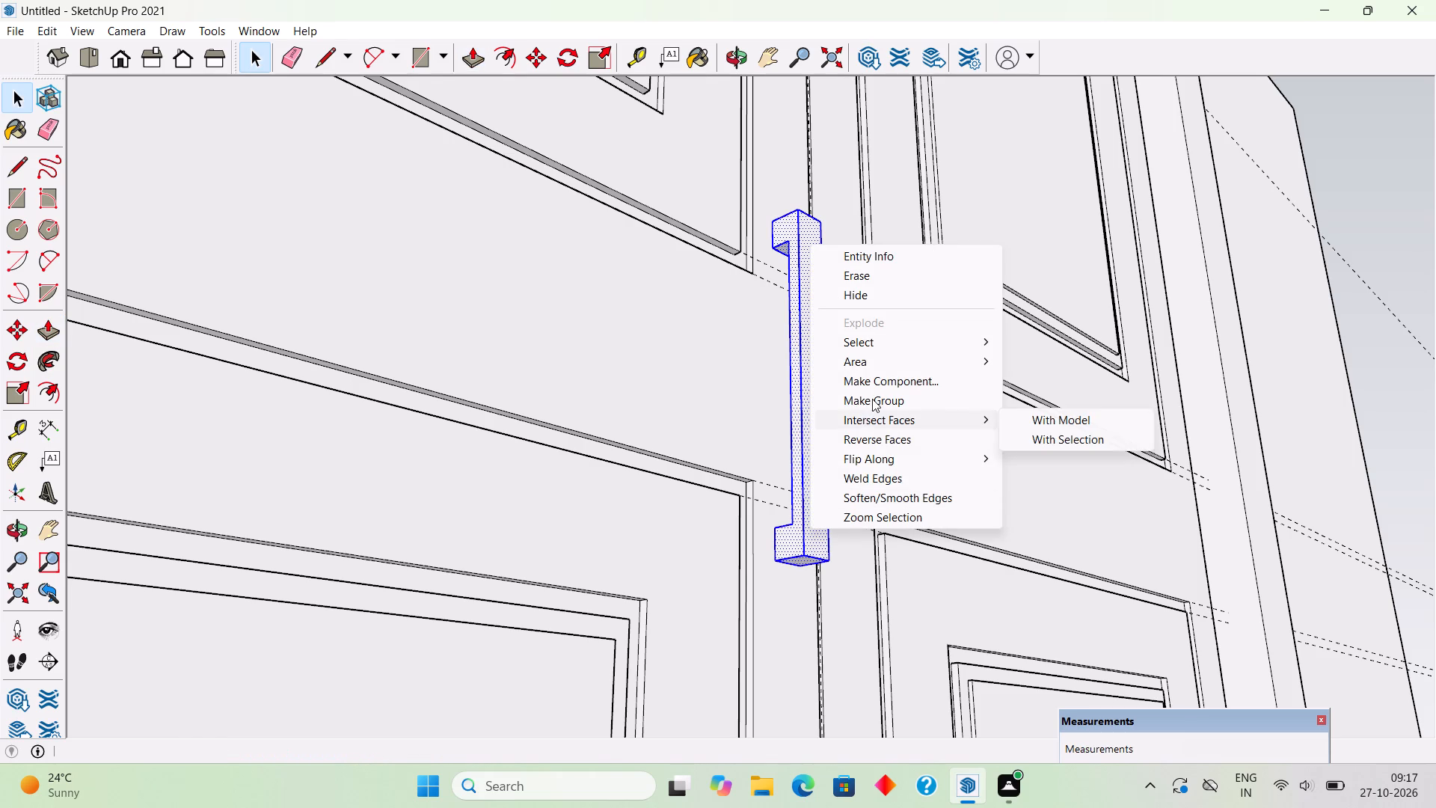
{"action": "left_click", "coordinate": [872, 399]}
Copy the handle group horizontally across the centre joint onto the right door leaf, between the joint and its panels, and clear the selection.
{"action": "scroll", "coordinate": [872, 399], "scroll_direction": "down", "scroll_amount": 10}
{"action": "middle_click_drag", "start_coordinate": [862, 409], "coordinate": [689, 486]}
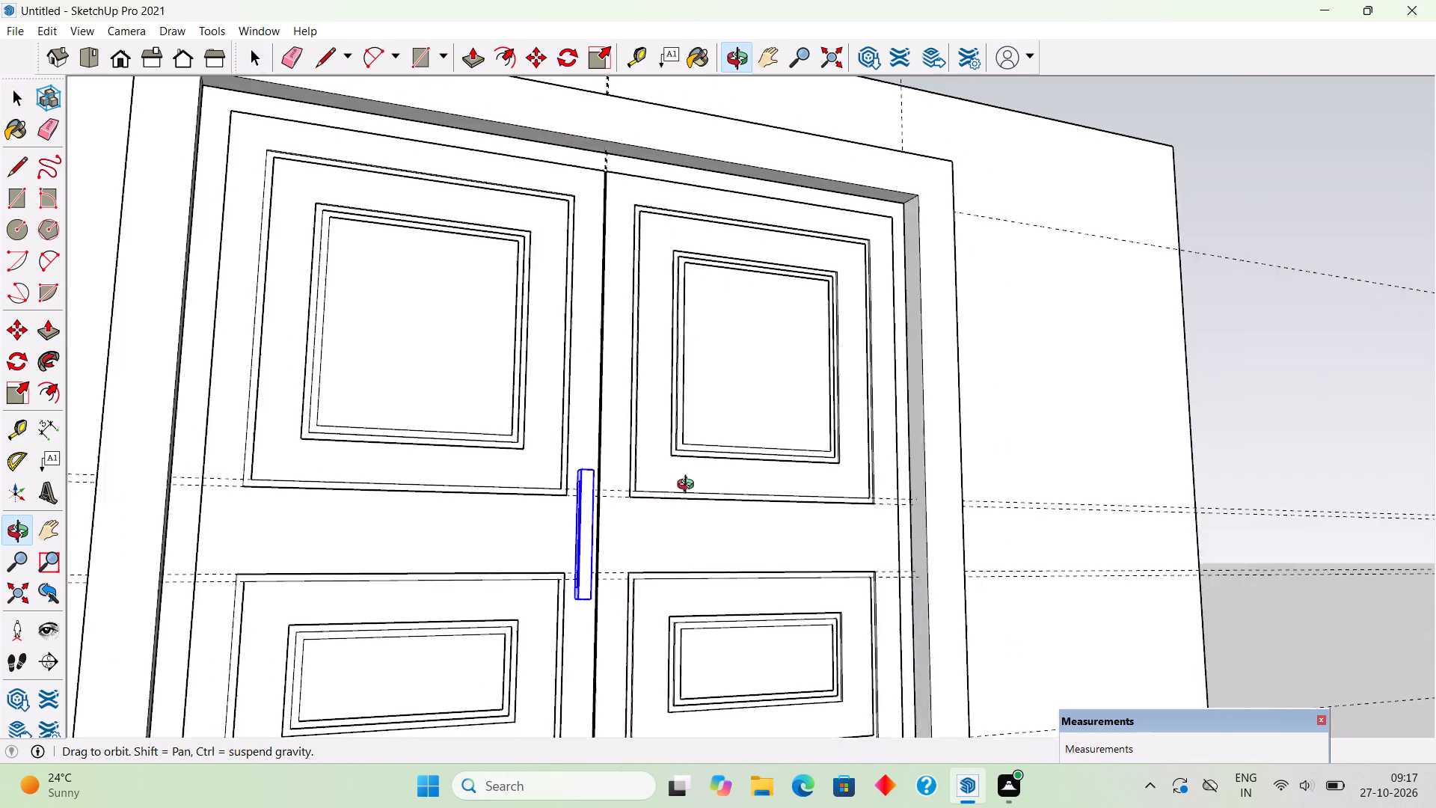
{"action": "middle_click_drag", "start_coordinate": [689, 486], "coordinate": [565, 503]}
{"action": "scroll", "coordinate": [565, 503], "scroll_direction": "down", "scroll_amount": 5}
{"action": "middle_click_drag", "start_coordinate": [557, 493], "coordinate": [550, 550]}
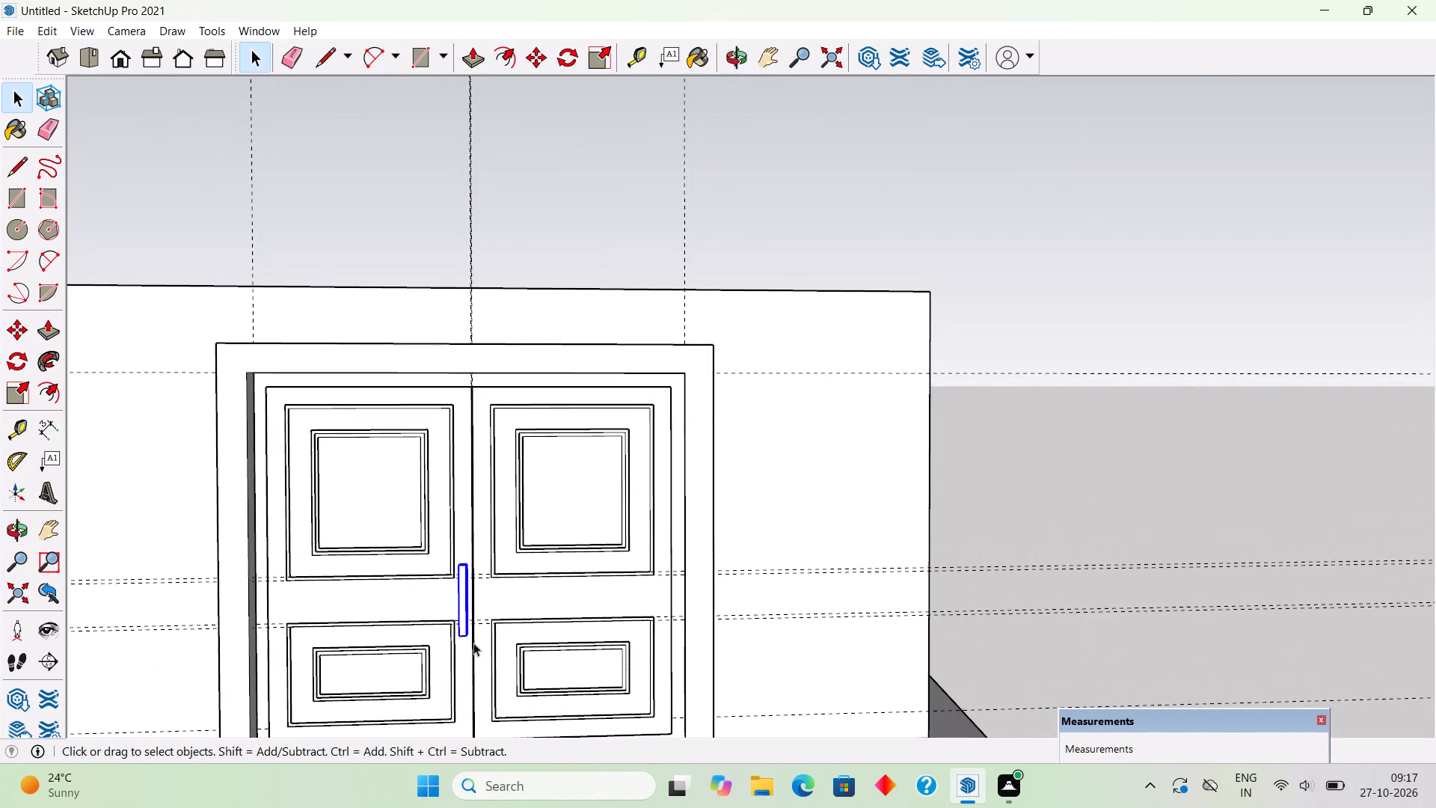
{"action": "scroll", "coordinate": [470, 646], "scroll_direction": "up", "scroll_amount": 17}
{"action": "scroll", "coordinate": [462, 593], "scroll_direction": "down", "scroll_amount": 2}
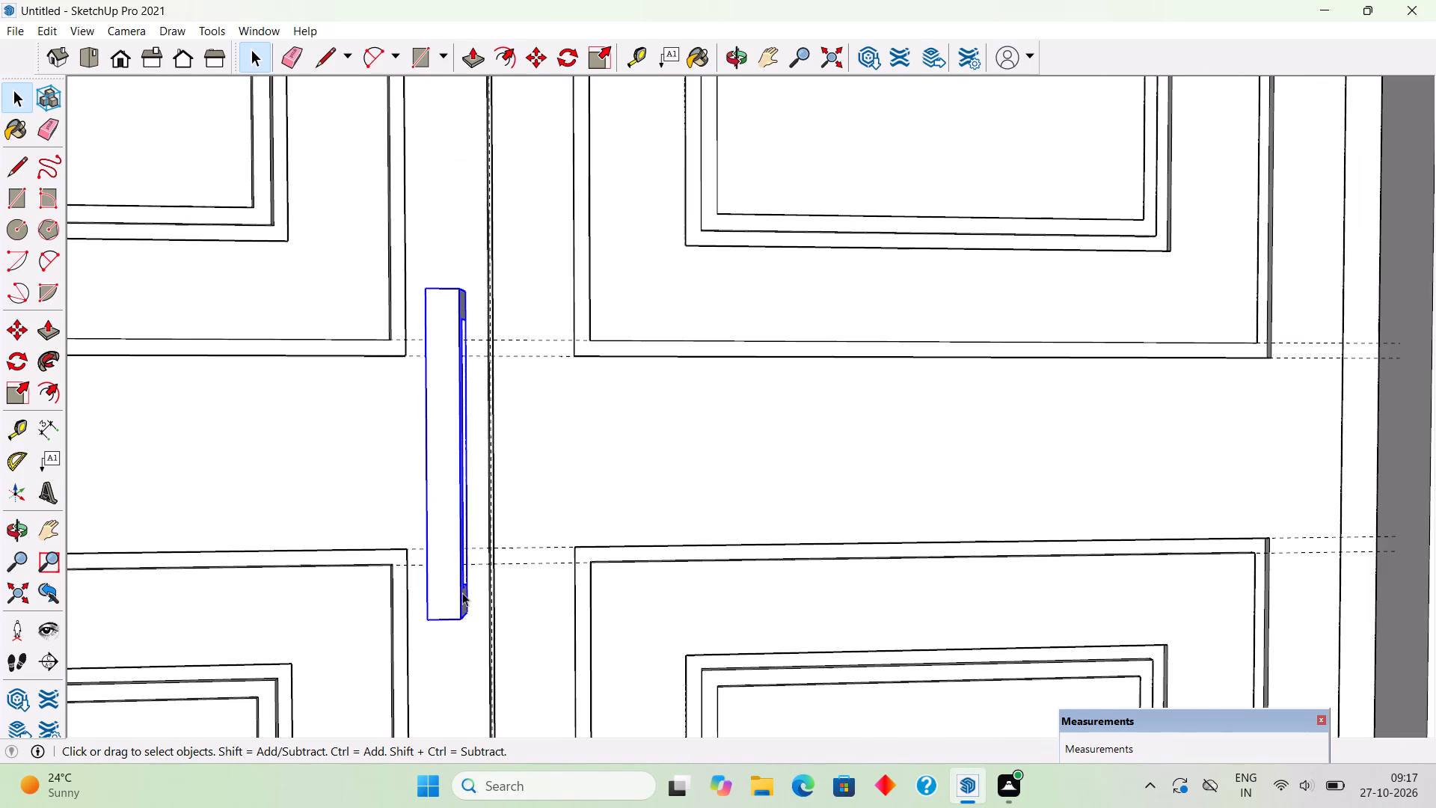
{"action": "key", "text": "m"}
{"action": "left_click", "coordinate": [454, 541]}
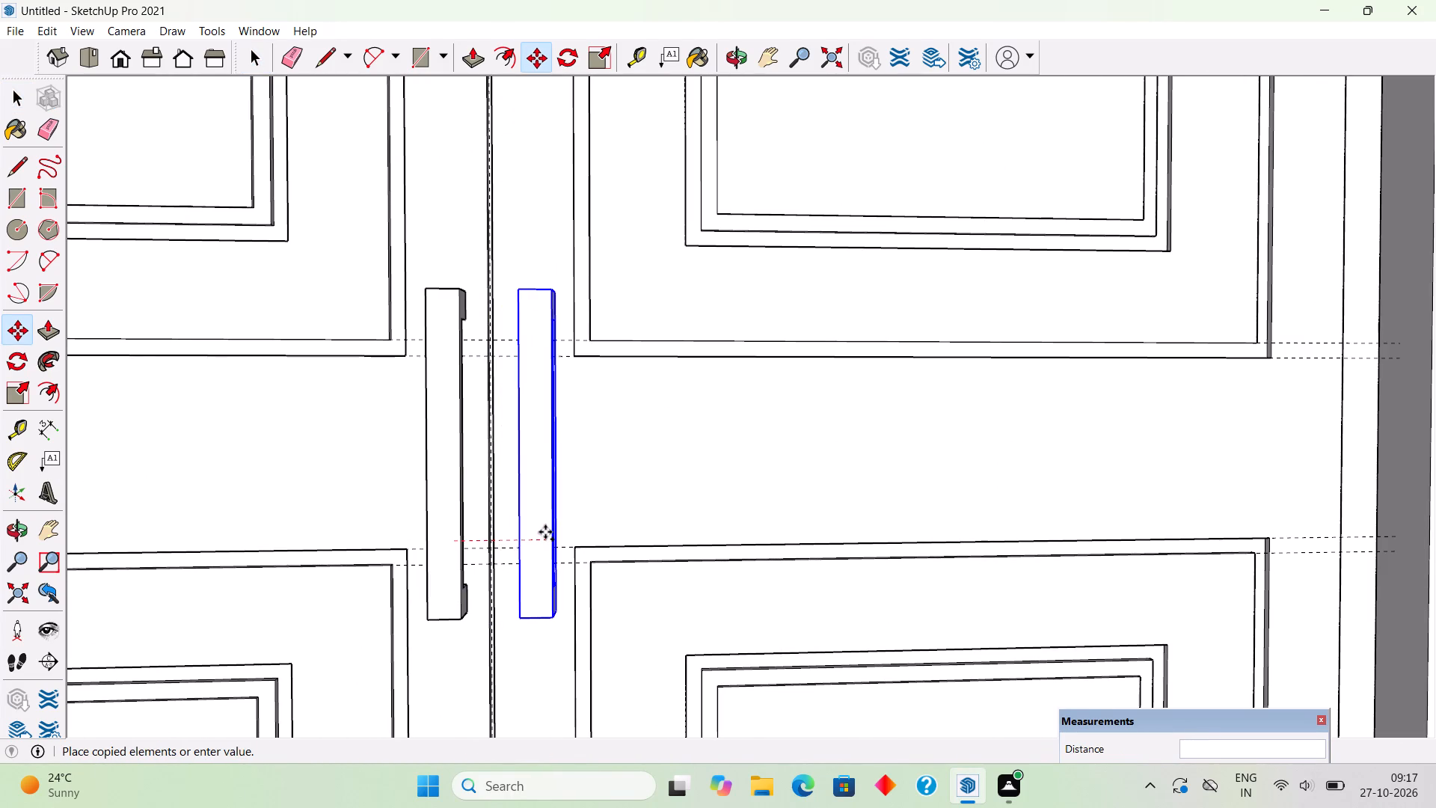
{"action": "left_click", "coordinate": [545, 532]}
{"action": "middle_click_drag", "start_coordinate": [577, 583], "coordinate": [692, 572]}
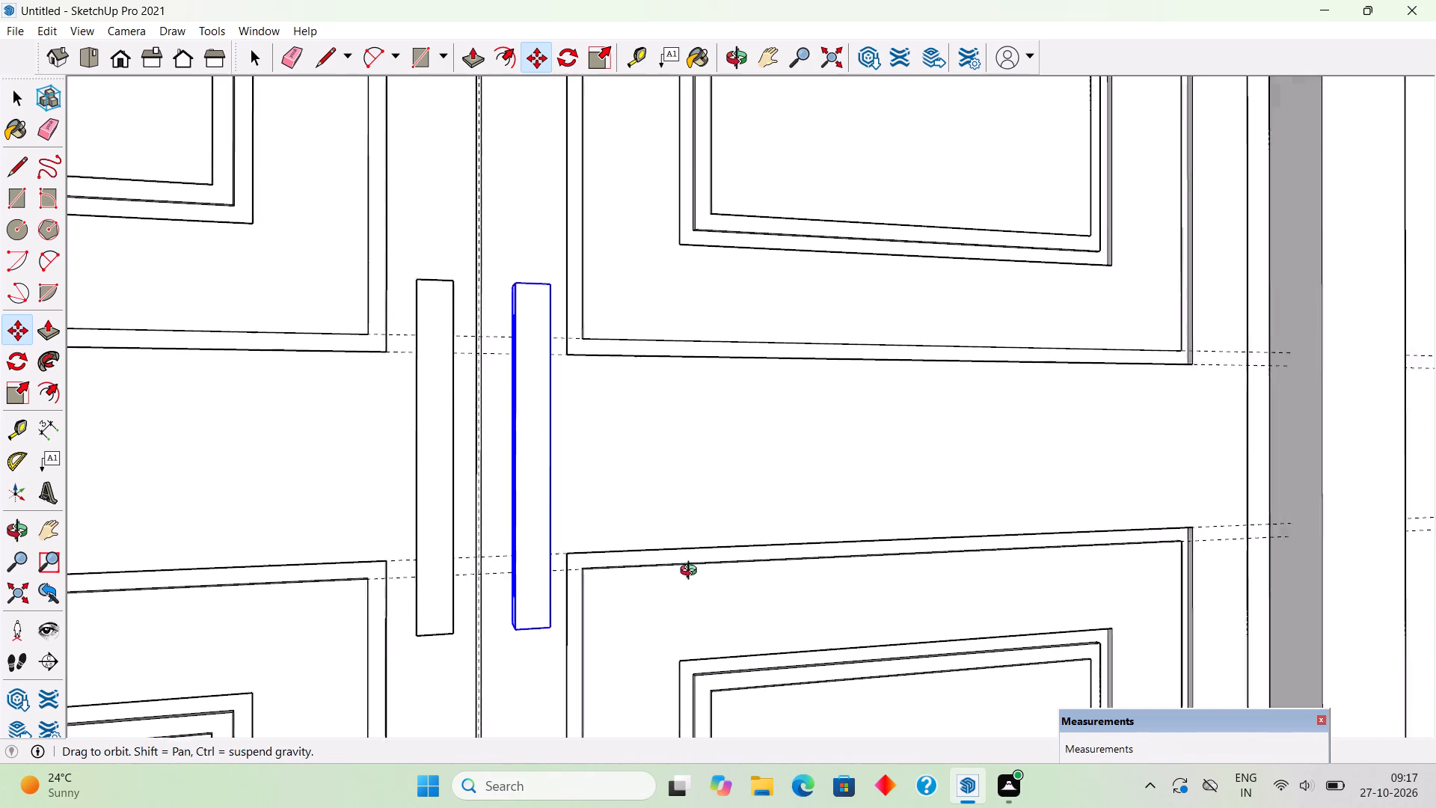
{"action": "middle_click_drag", "start_coordinate": [692, 572], "coordinate": [900, 587]}
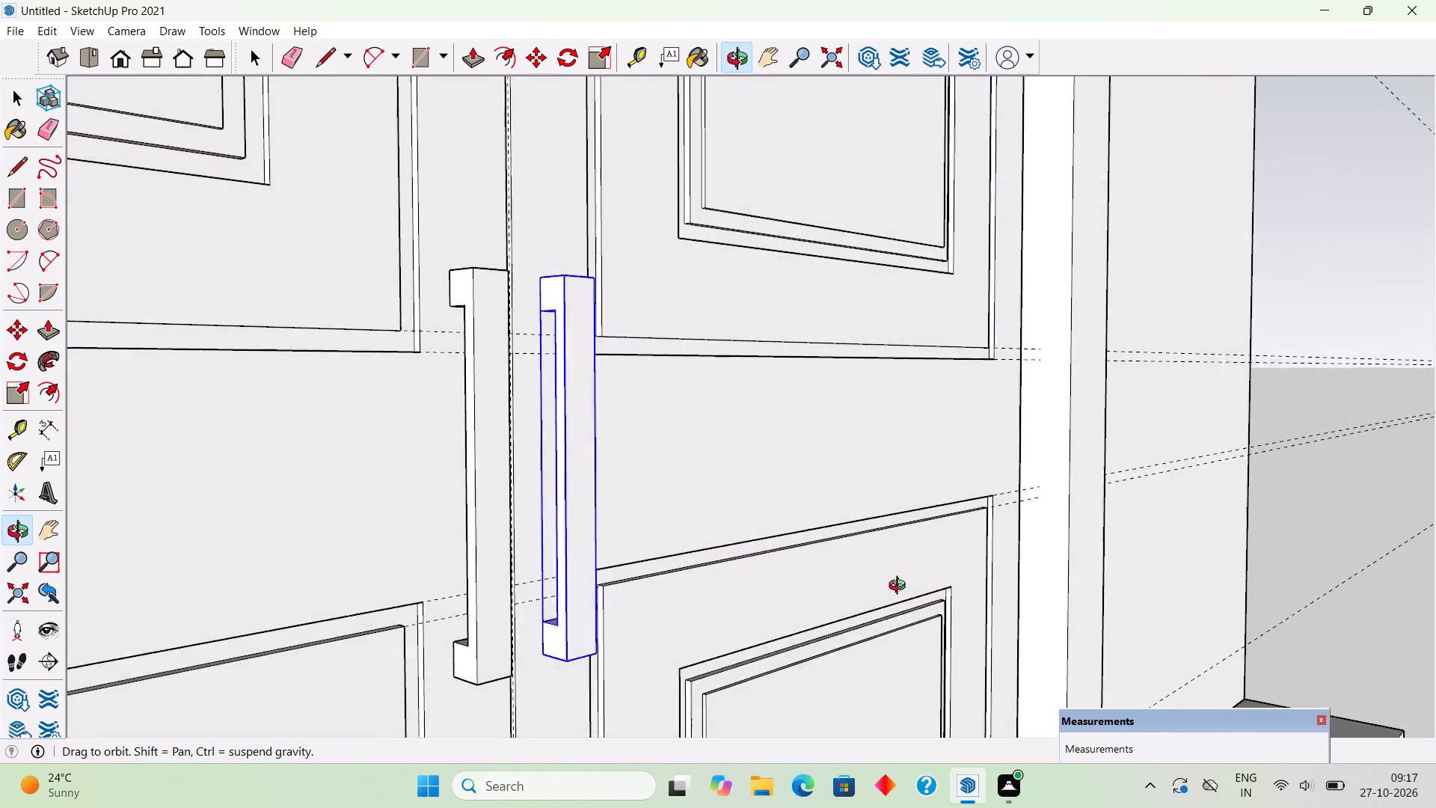
{"action": "middle_click_drag", "start_coordinate": [900, 587], "coordinate": [1019, 591]}
{"action": "key", "text": "space"}
{"action": "left_click", "coordinate": [995, 462]}
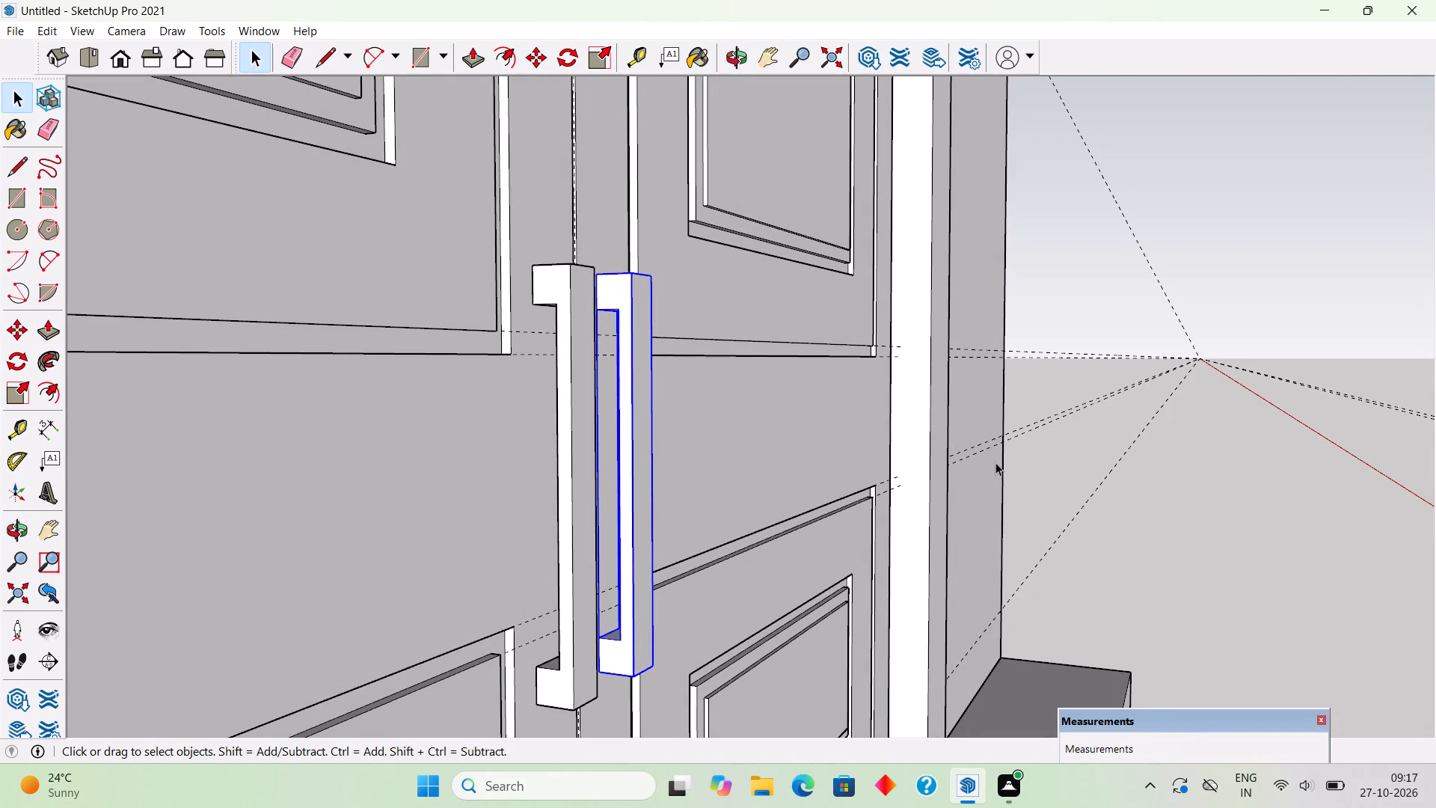
{"action": "left_click", "coordinate": [1047, 471]}
Examine the double door with its pair of handles and the surrounding wall and plinth from several viewpoints.
{"action": "scroll", "coordinate": [1043, 488], "scroll_direction": "down", "scroll_amount": 5}
{"action": "middle_click_drag", "start_coordinate": [1015, 521], "coordinate": [810, 519]}
{"action": "scroll", "coordinate": [809, 518], "scroll_direction": "down", "scroll_amount": 1}
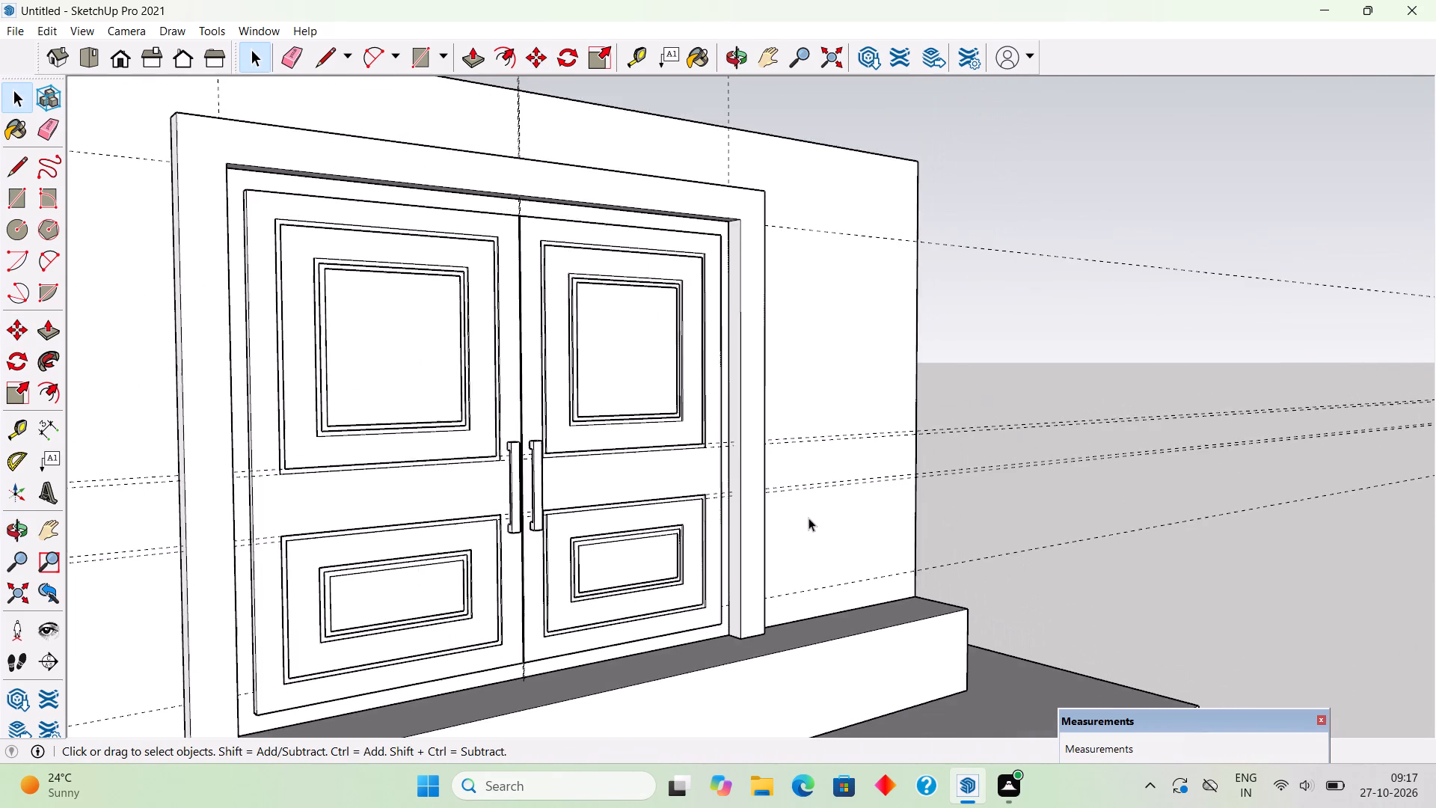
{"action": "scroll", "coordinate": [808, 518], "scroll_direction": "down", "scroll_amount": 7}
{"action": "middle_click_drag", "start_coordinate": [798, 523], "coordinate": [657, 511]}
{"action": "scroll", "coordinate": [648, 514], "scroll_direction": "down", "scroll_amount": 6}
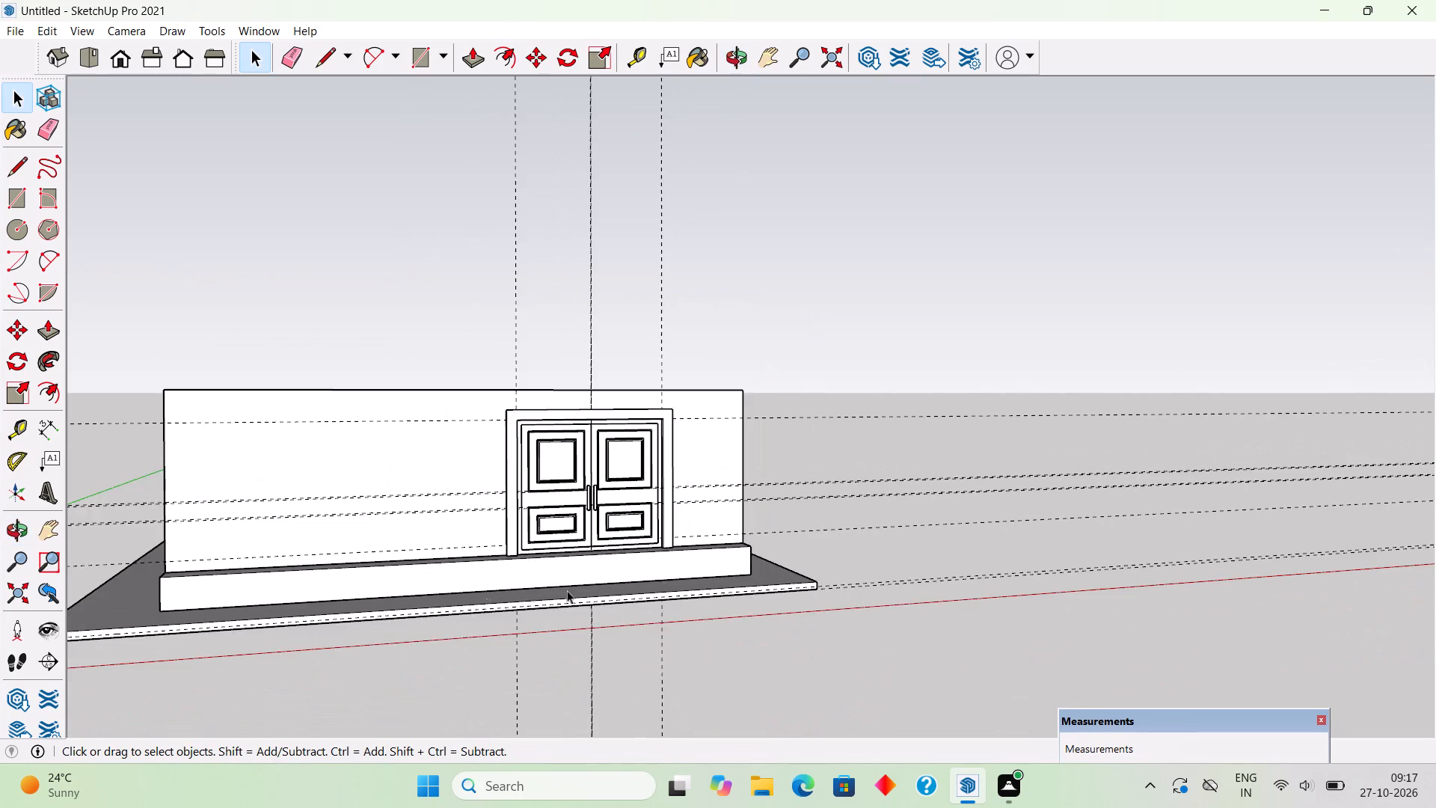
{"action": "scroll", "coordinate": [249, 546], "scroll_direction": "up", "scroll_amount": 5}
{"action": "middle_click_drag", "start_coordinate": [761, 593], "coordinate": [680, 561]}
{"action": "scroll", "coordinate": [665, 557], "scroll_direction": "down", "scroll_amount": 2}
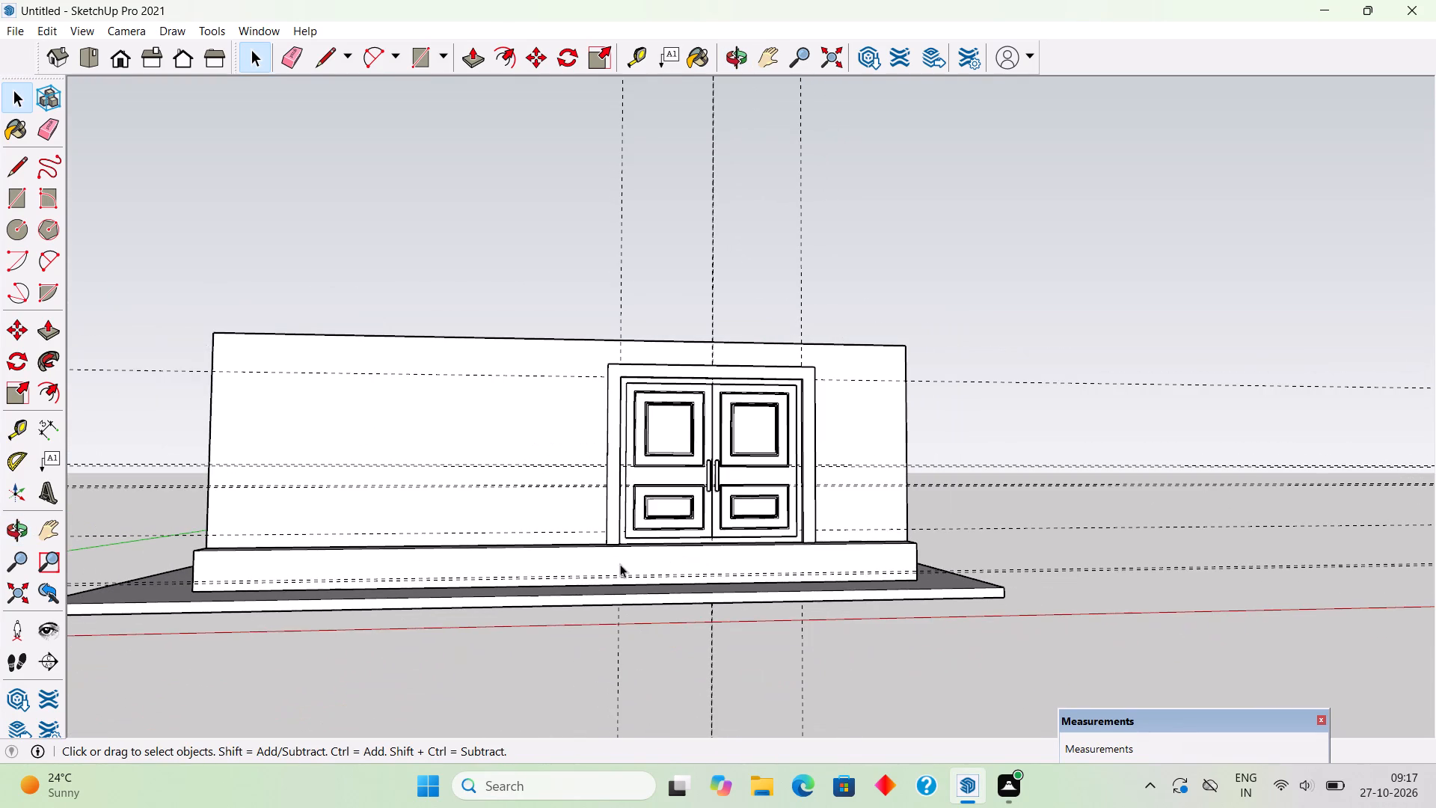
{"action": "scroll", "coordinate": [209, 407], "scroll_direction": "up", "scroll_amount": 5}
{"action": "middle_click_drag", "start_coordinate": [328, 415], "coordinate": [353, 484]}
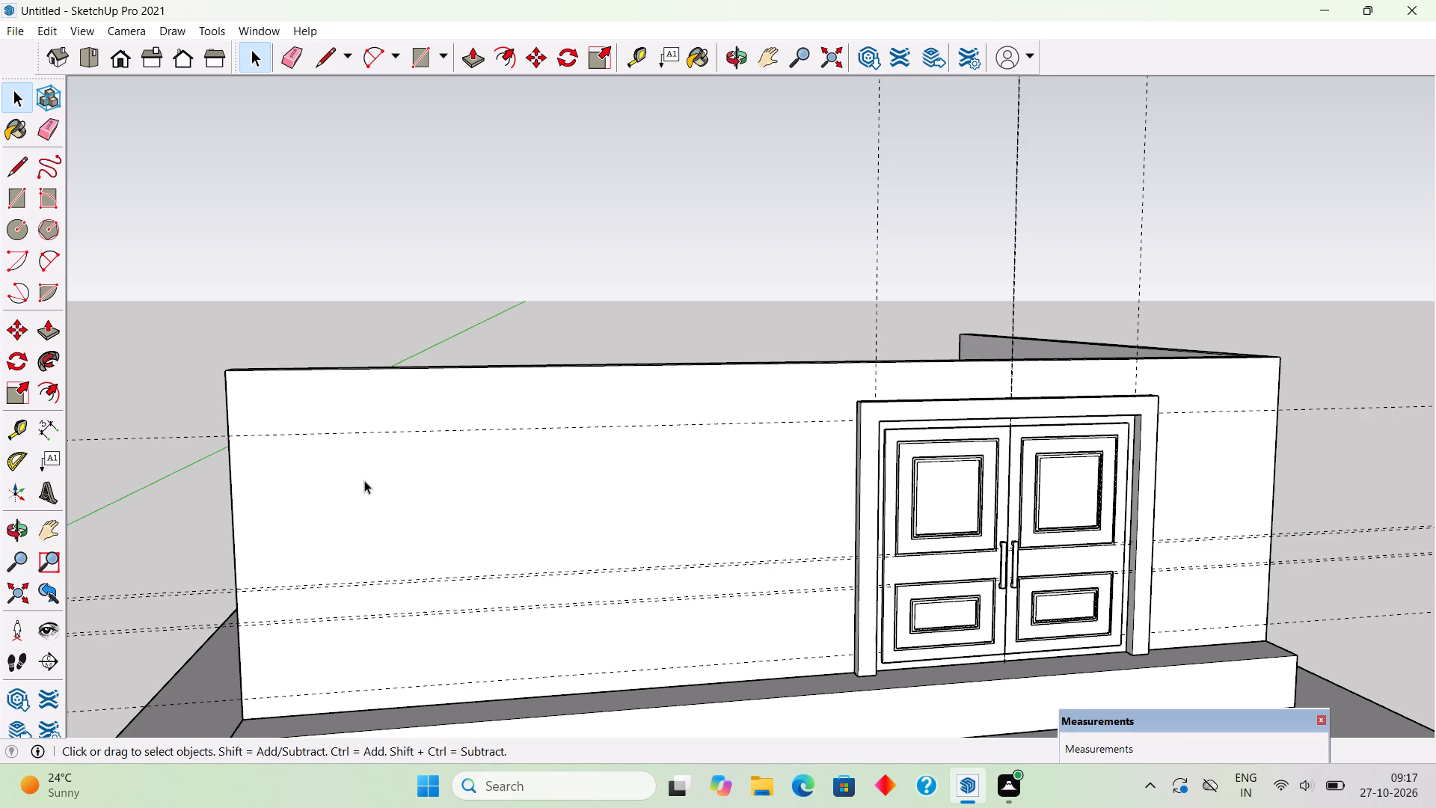
{"action": "scroll", "coordinate": [365, 480], "scroll_direction": "down", "scroll_amount": 2}
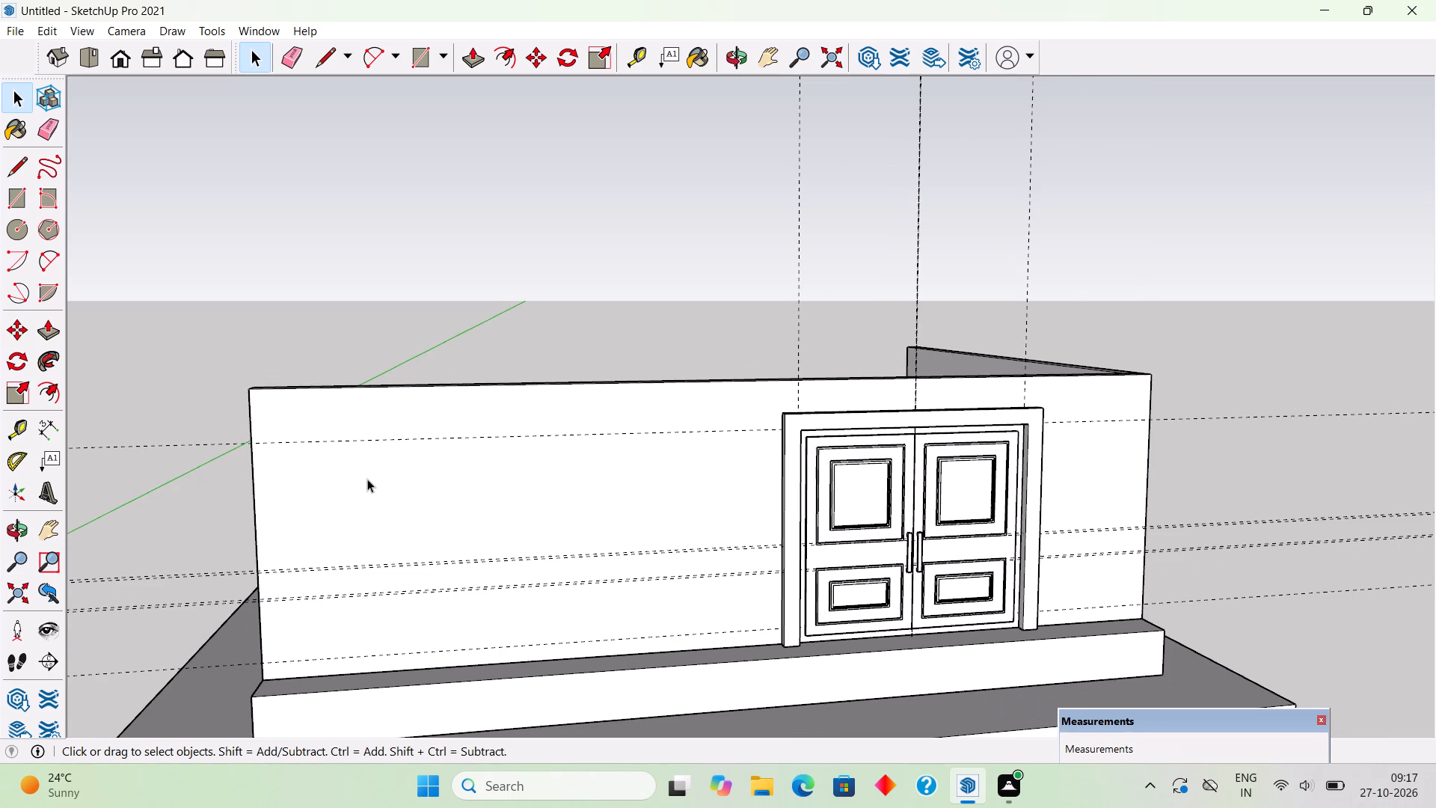
{"action": "scroll", "coordinate": [368, 478], "scroll_direction": "down", "scroll_amount": 4}
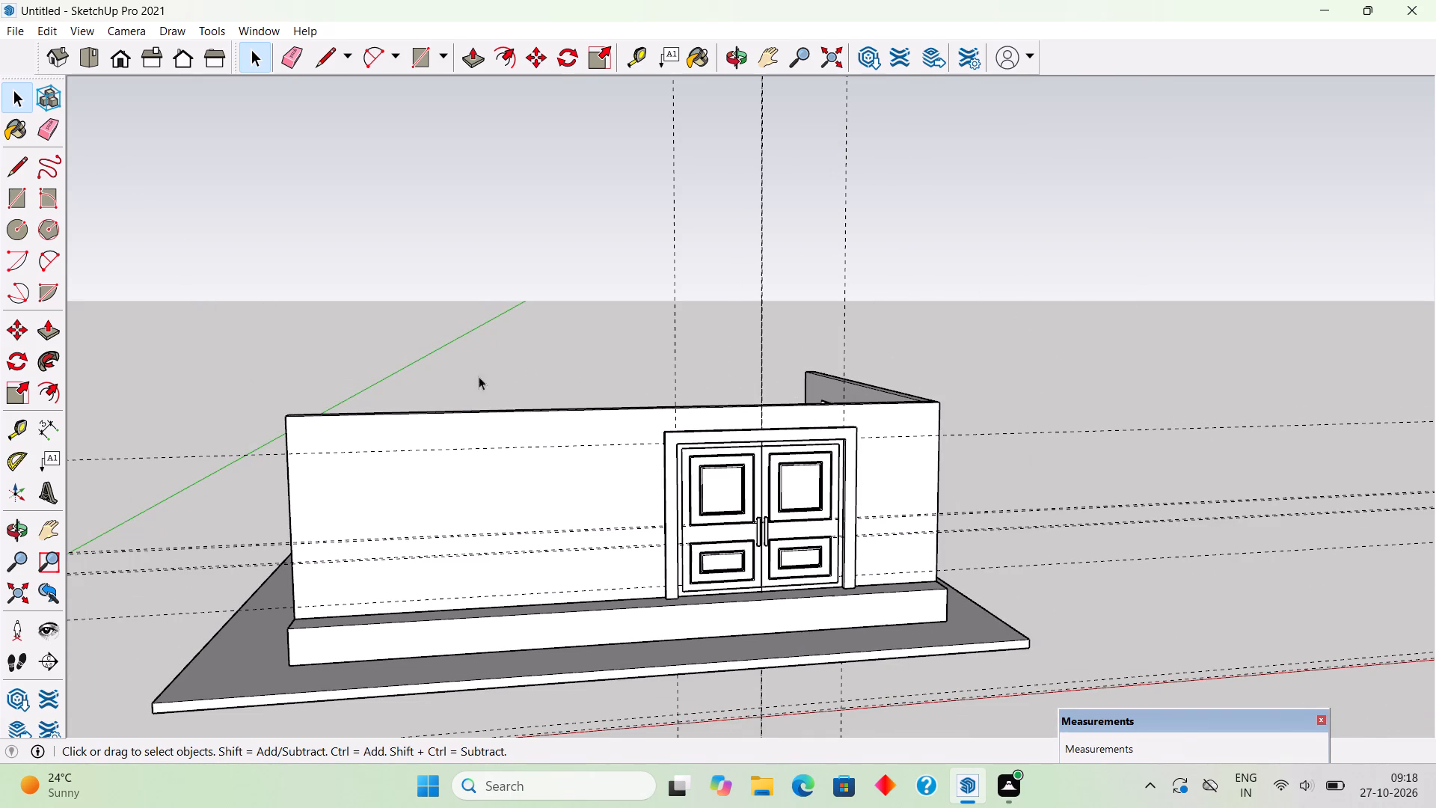
{"action": "scroll", "coordinate": [743, 279], "scroll_direction": "down", "scroll_amount": 3}
{"action": "scroll", "coordinate": [102, 587], "scroll_direction": "up", "scroll_amount": 6}
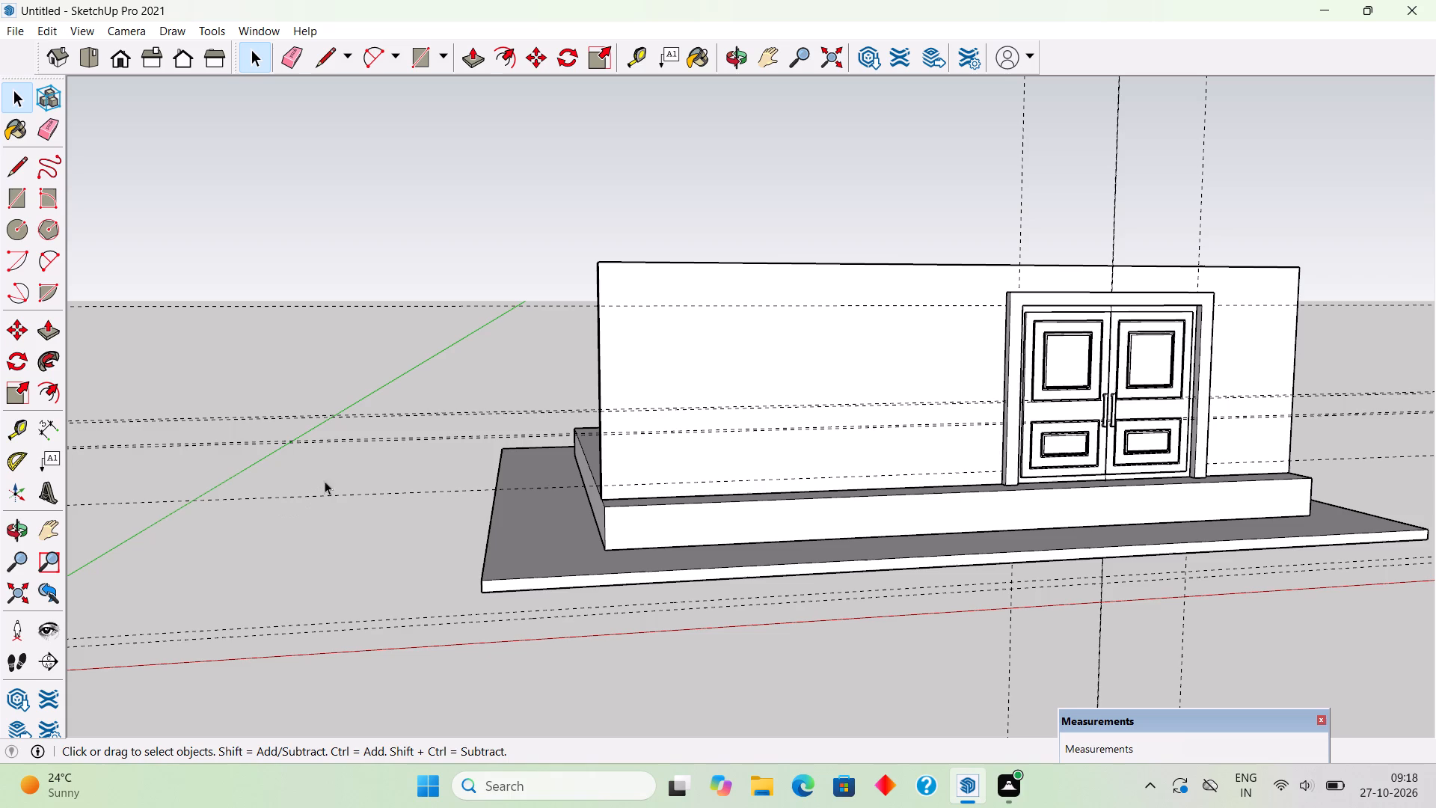
Select the double-door group that contains the horizontal panel guides.
{"action": "left_click_drag", "start_coordinate": [360, 449], "coordinate": [319, 386]}
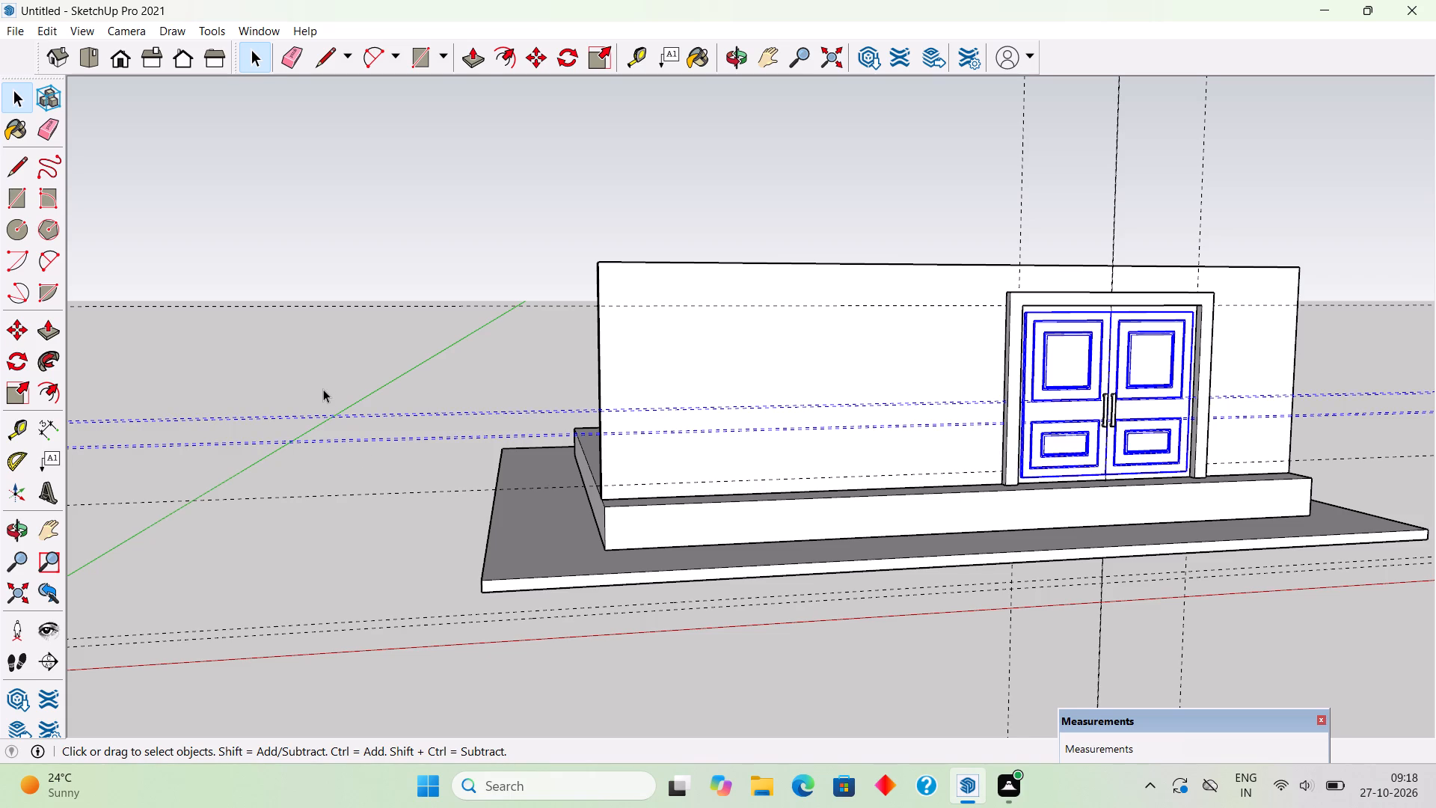
{"action": "left_click", "coordinate": [324, 390]}
{"action": "scroll", "coordinate": [773, 444], "scroll_direction": "up", "scroll_amount": 4}
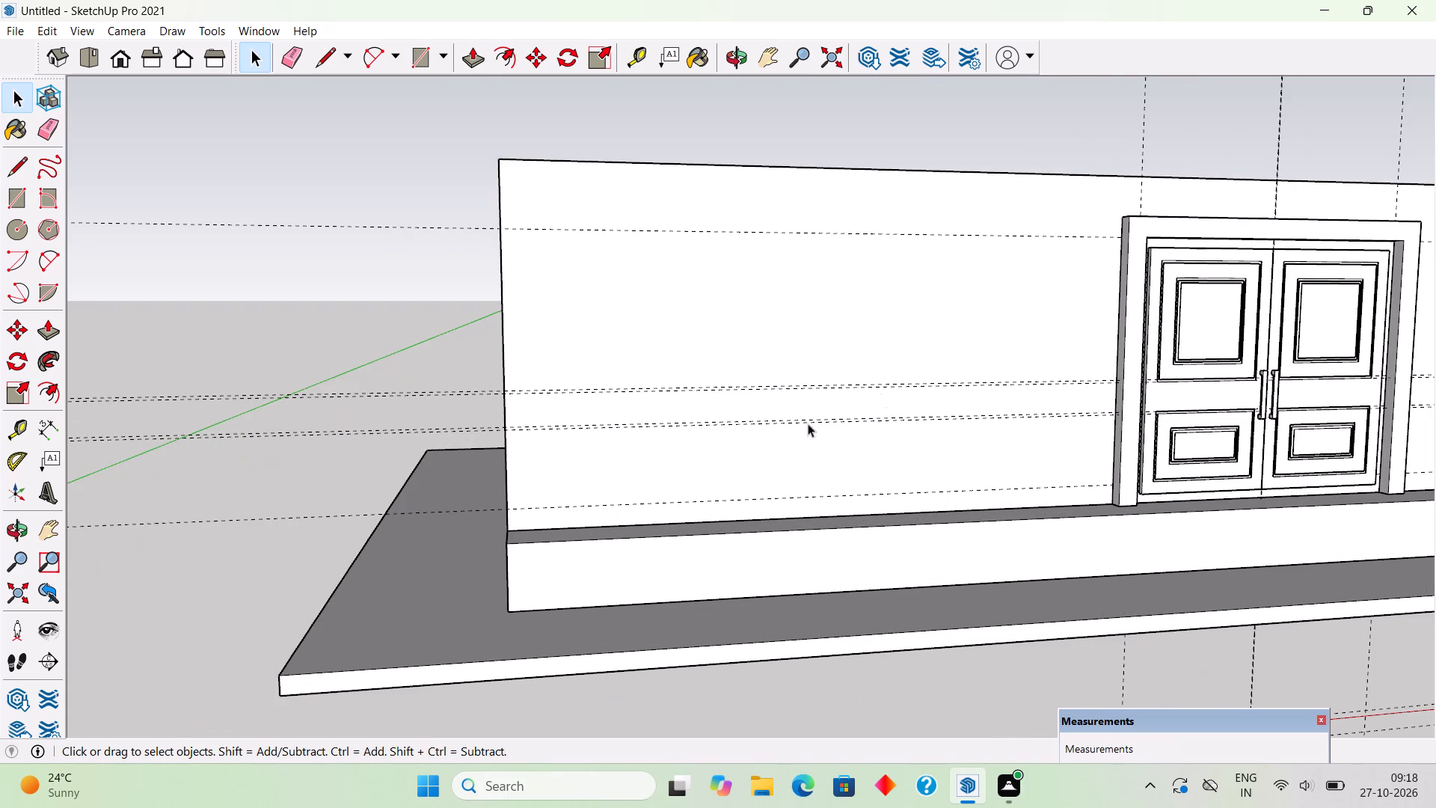
{"action": "scroll", "coordinate": [931, 400], "scroll_direction": "up", "scroll_amount": 4}
{"action": "left_click", "coordinate": [996, 376]}
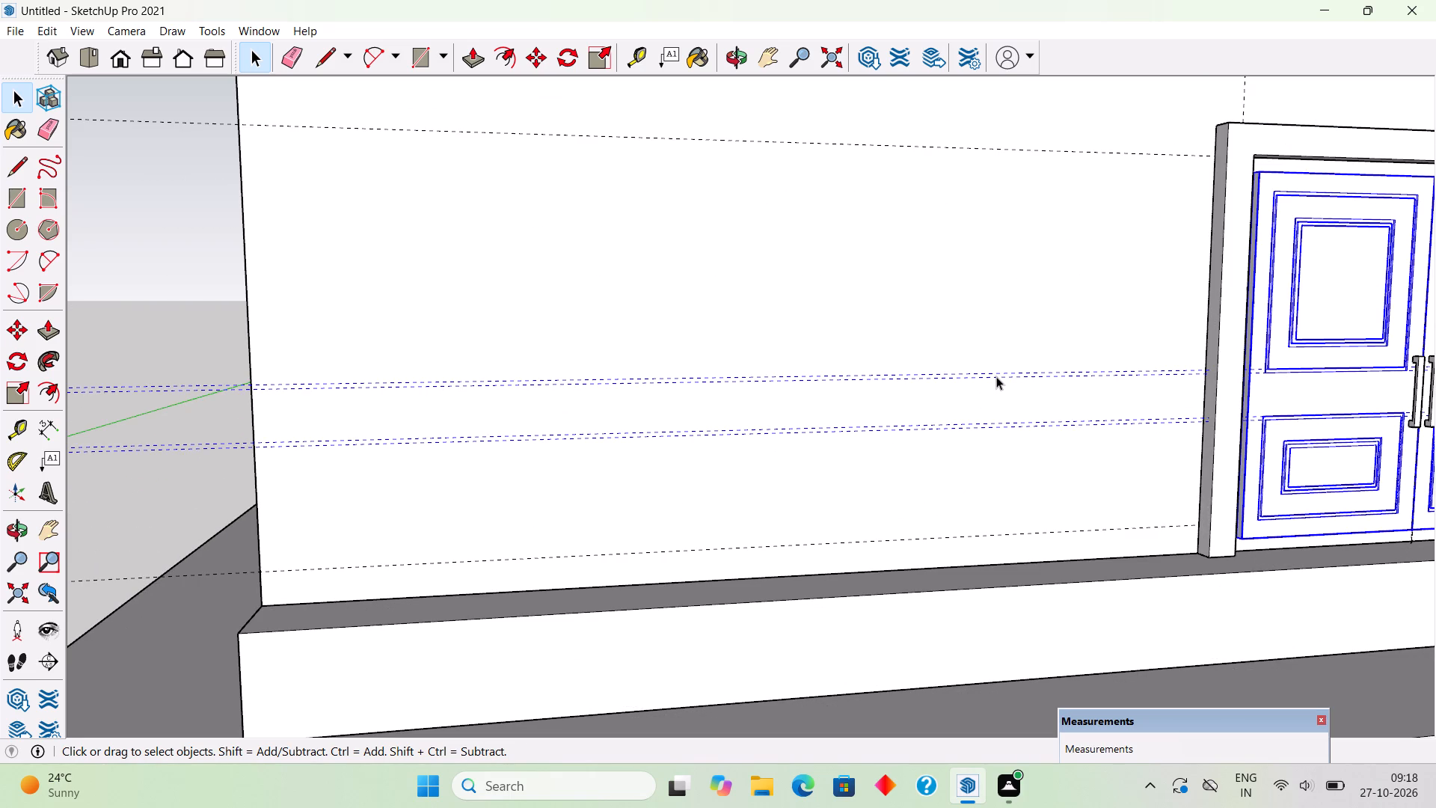
{"action": "scroll", "coordinate": [996, 376], "scroll_direction": "down", "scroll_amount": 4}
{"action": "key", "text": "space"}
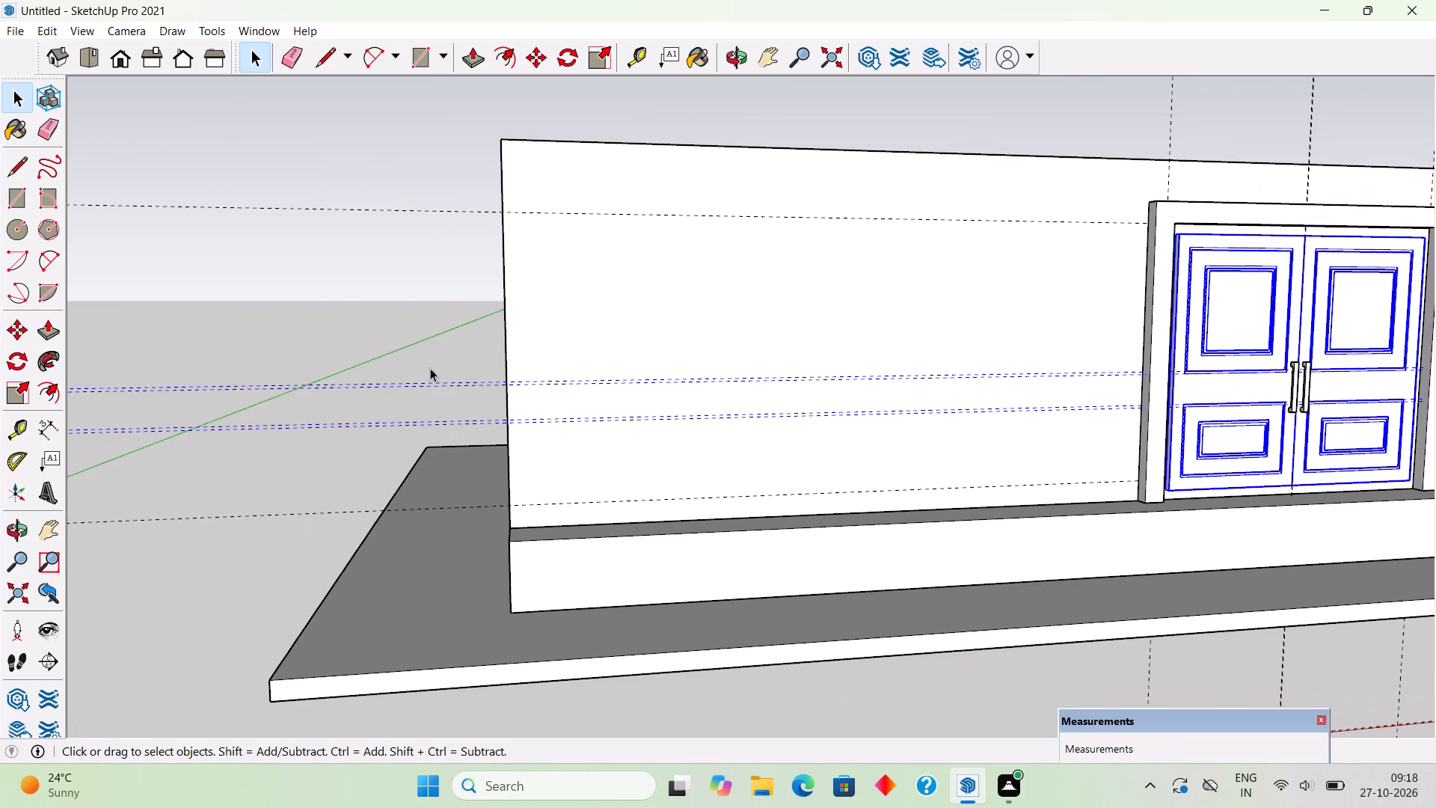
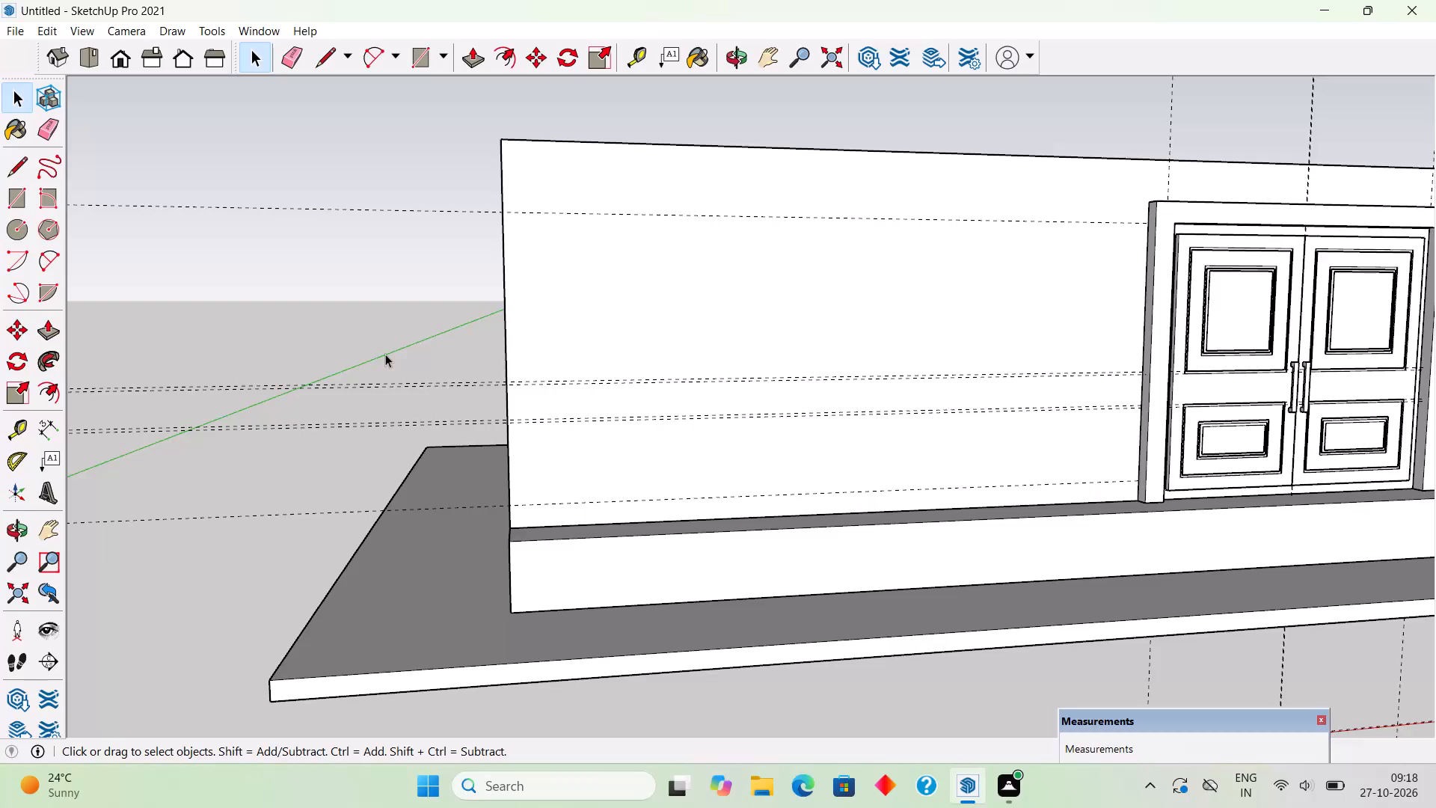
Place a vertical guide on the wall 6' from the door frame's outer edge and another 7' farther from the door.
{"action": "key", "text": "t"}
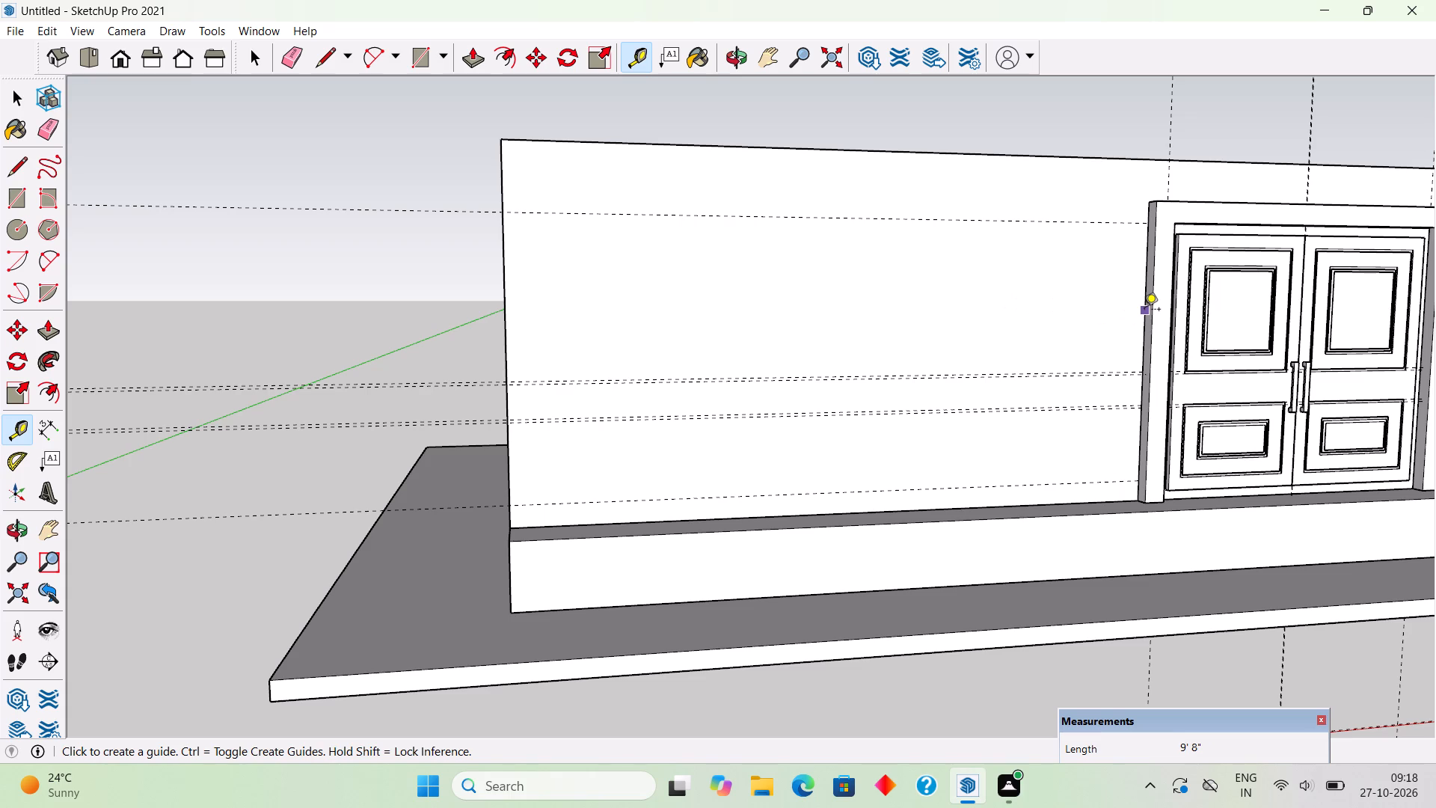
{"action": "left_click", "coordinate": [1144, 310]}
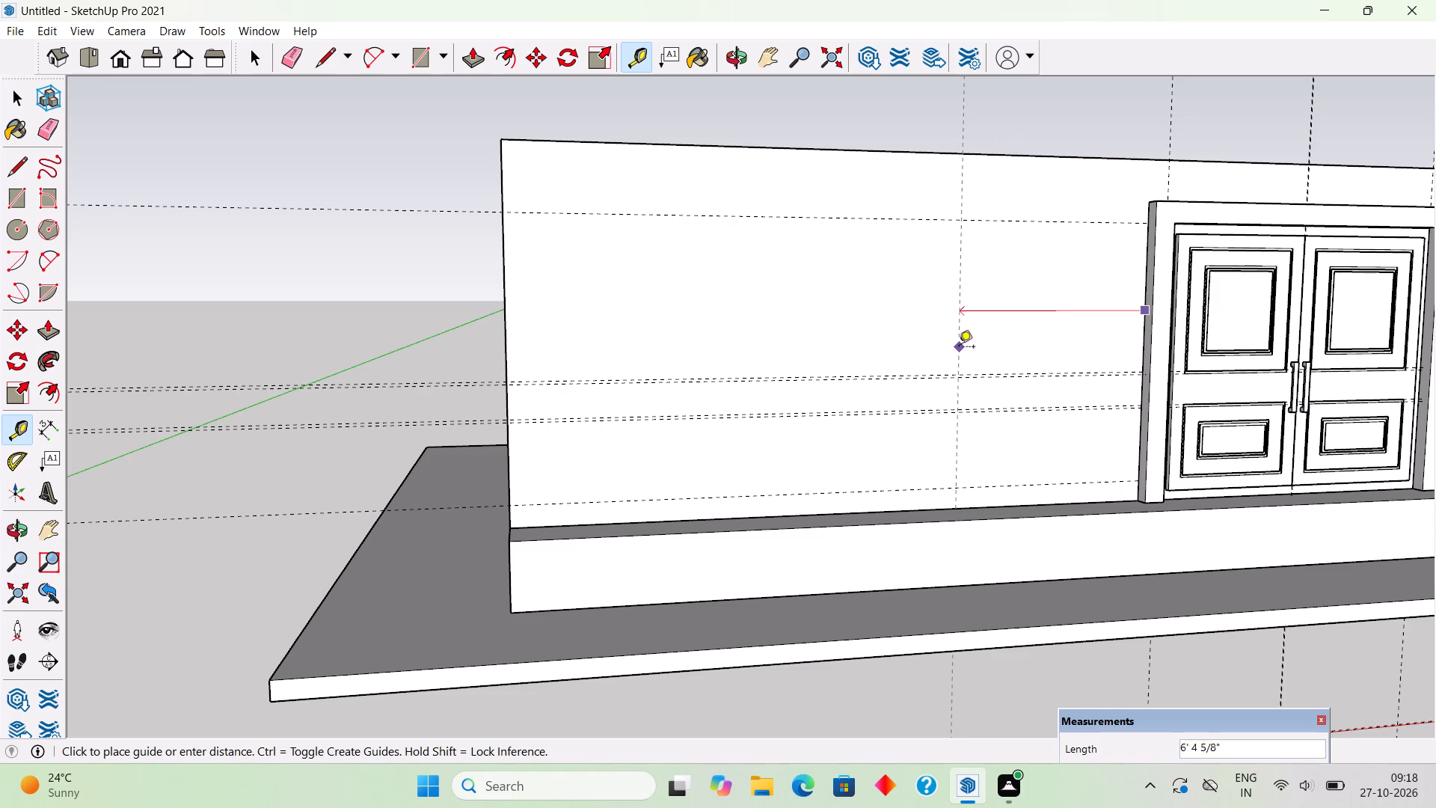
{"action": "key", "text": "9"}
{"action": "key", "text": "BackSpace"}
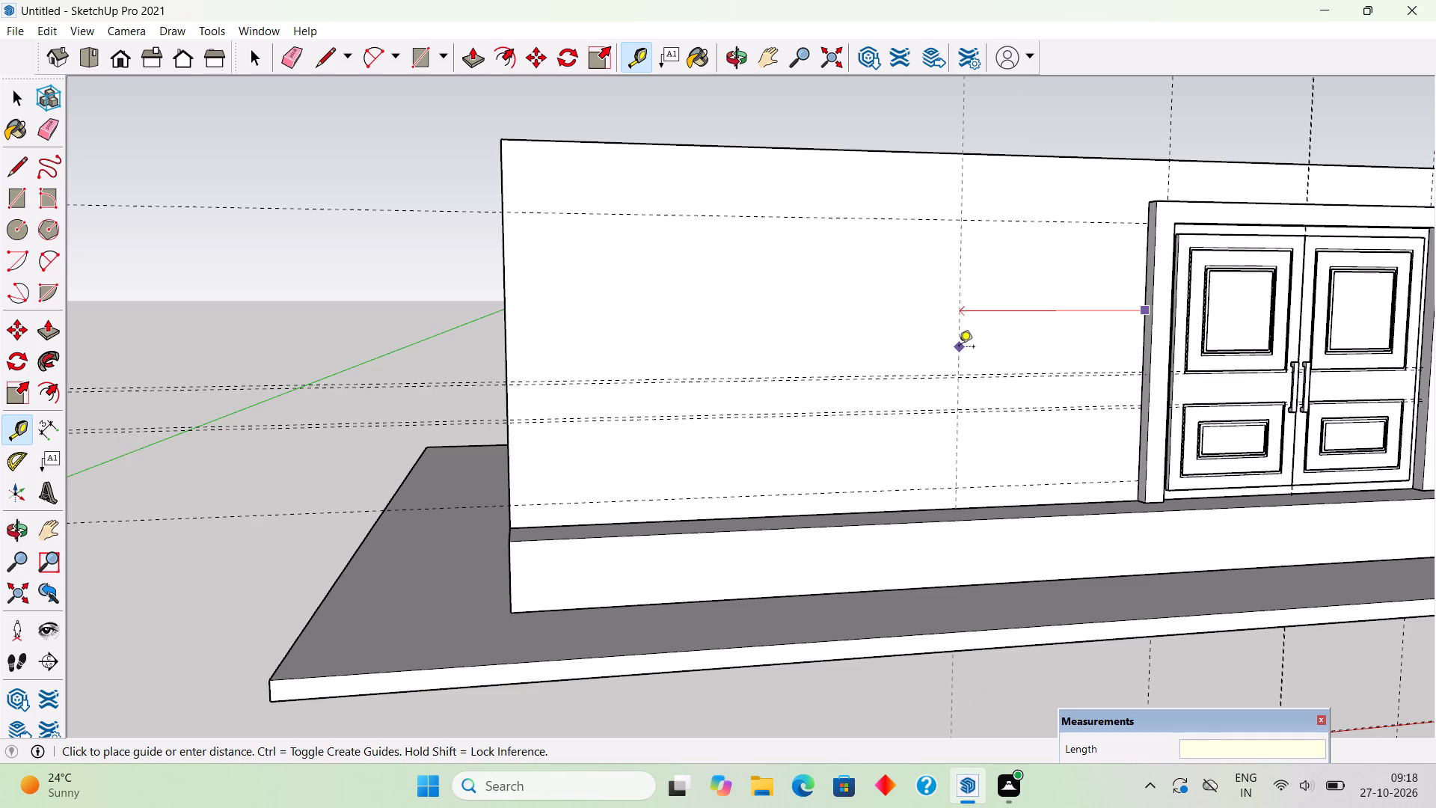
{"action": "type", "text": "6'"}
{"action": "key", "text": "Return"}
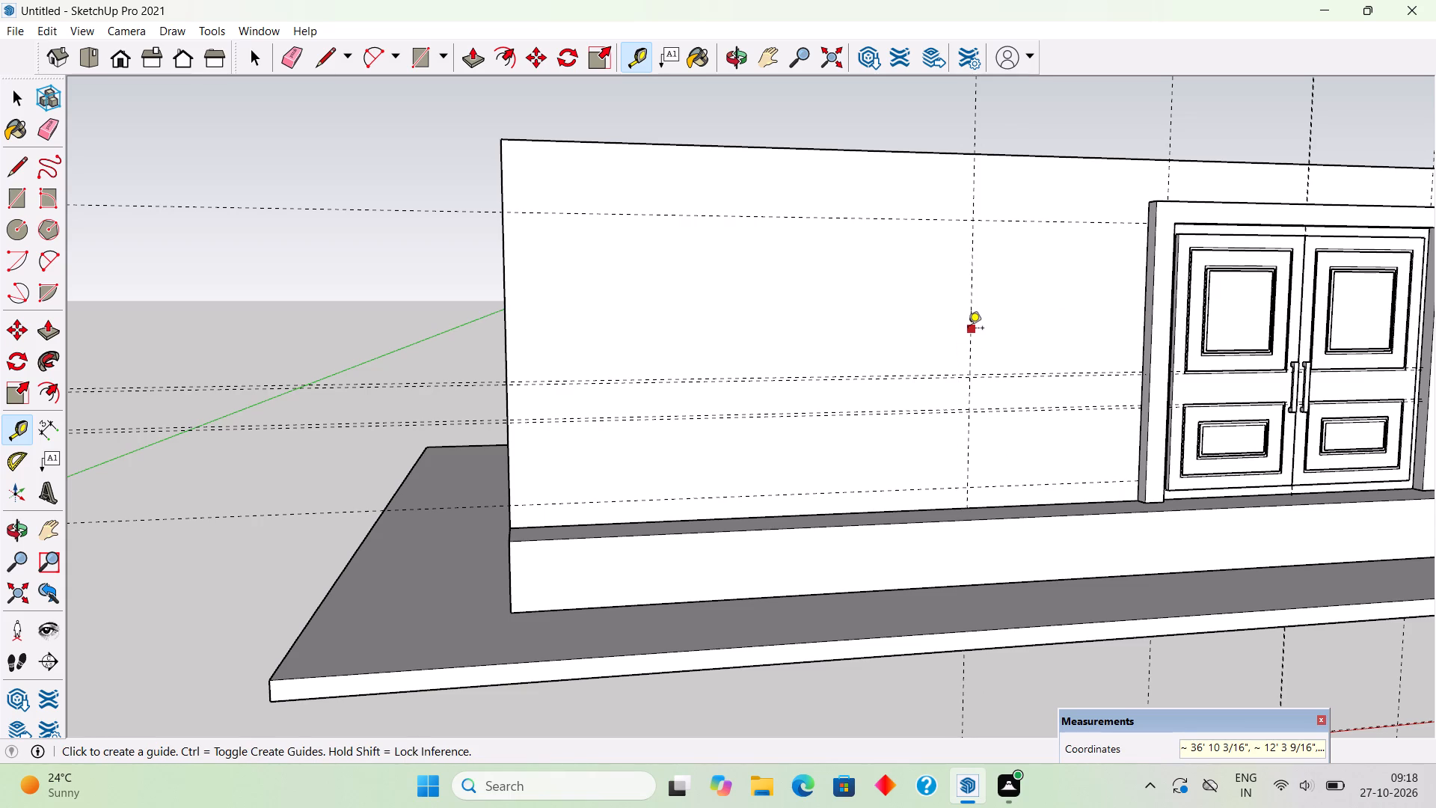
{"action": "left_click", "coordinate": [968, 329]}
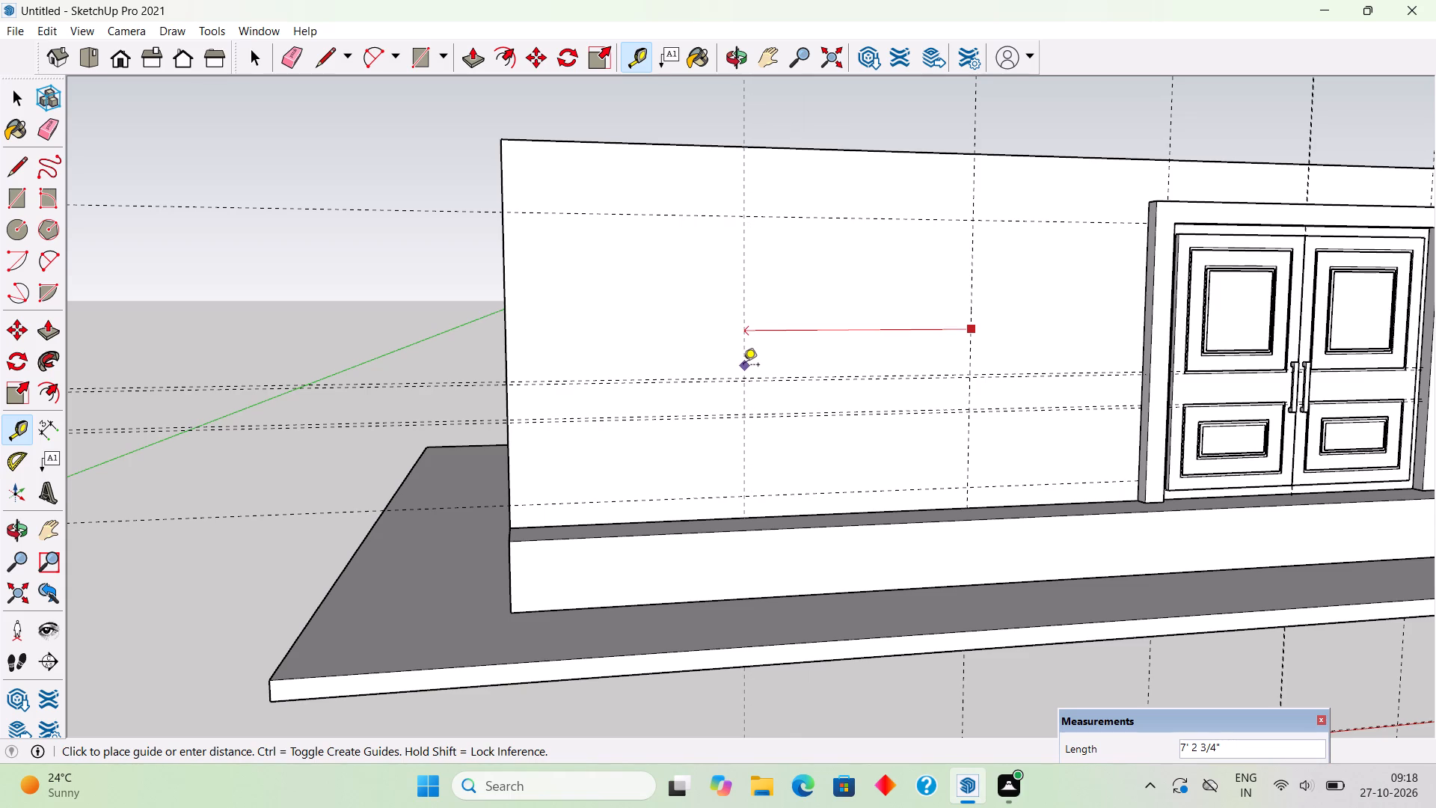
{"action": "type", "text": "7'"}
{"action": "key", "text": "Return"}
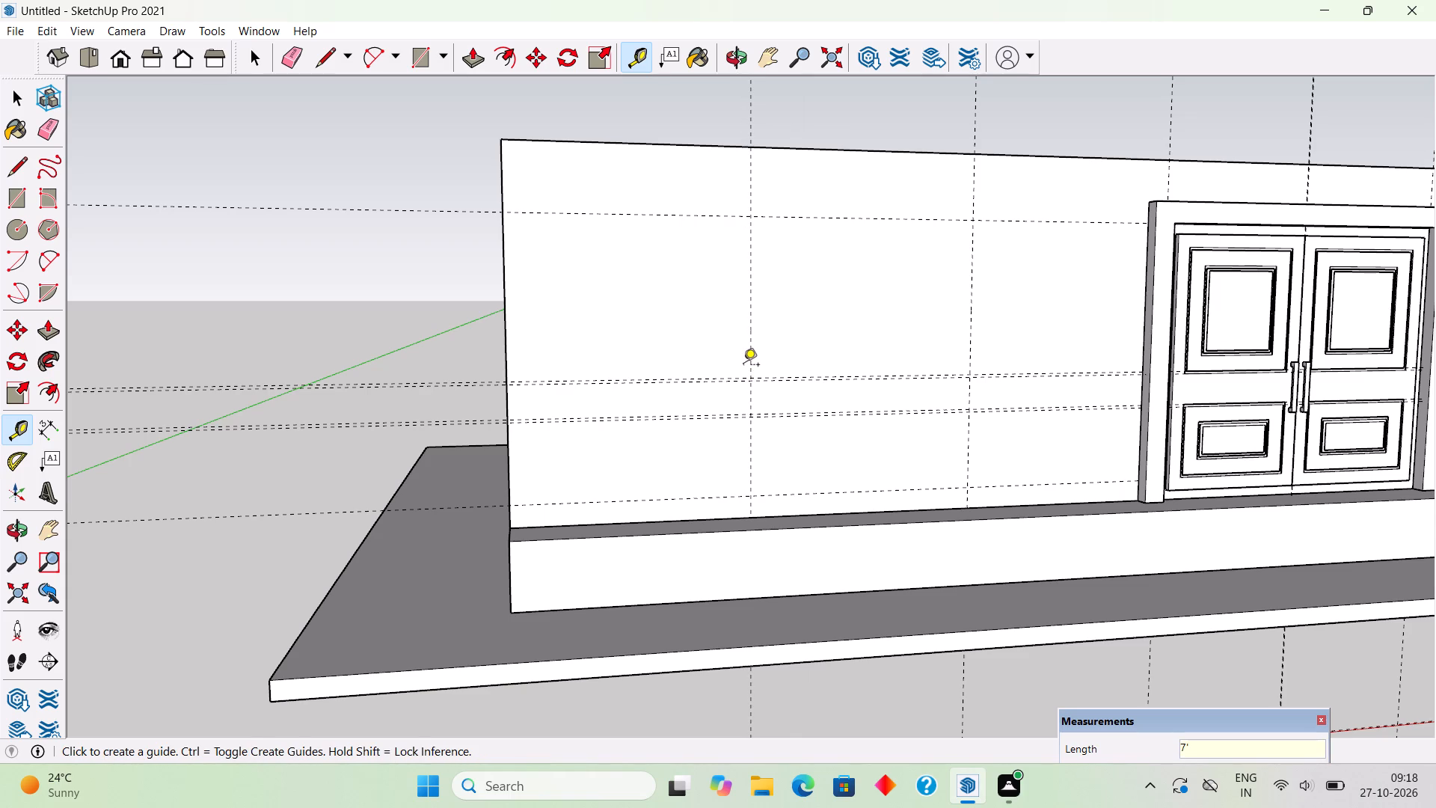
Place a horizontal guide 2' above the bottom edge of the wall.
{"action": "scroll", "coordinate": [950, 507], "scroll_direction": "up", "scroll_amount": 3}
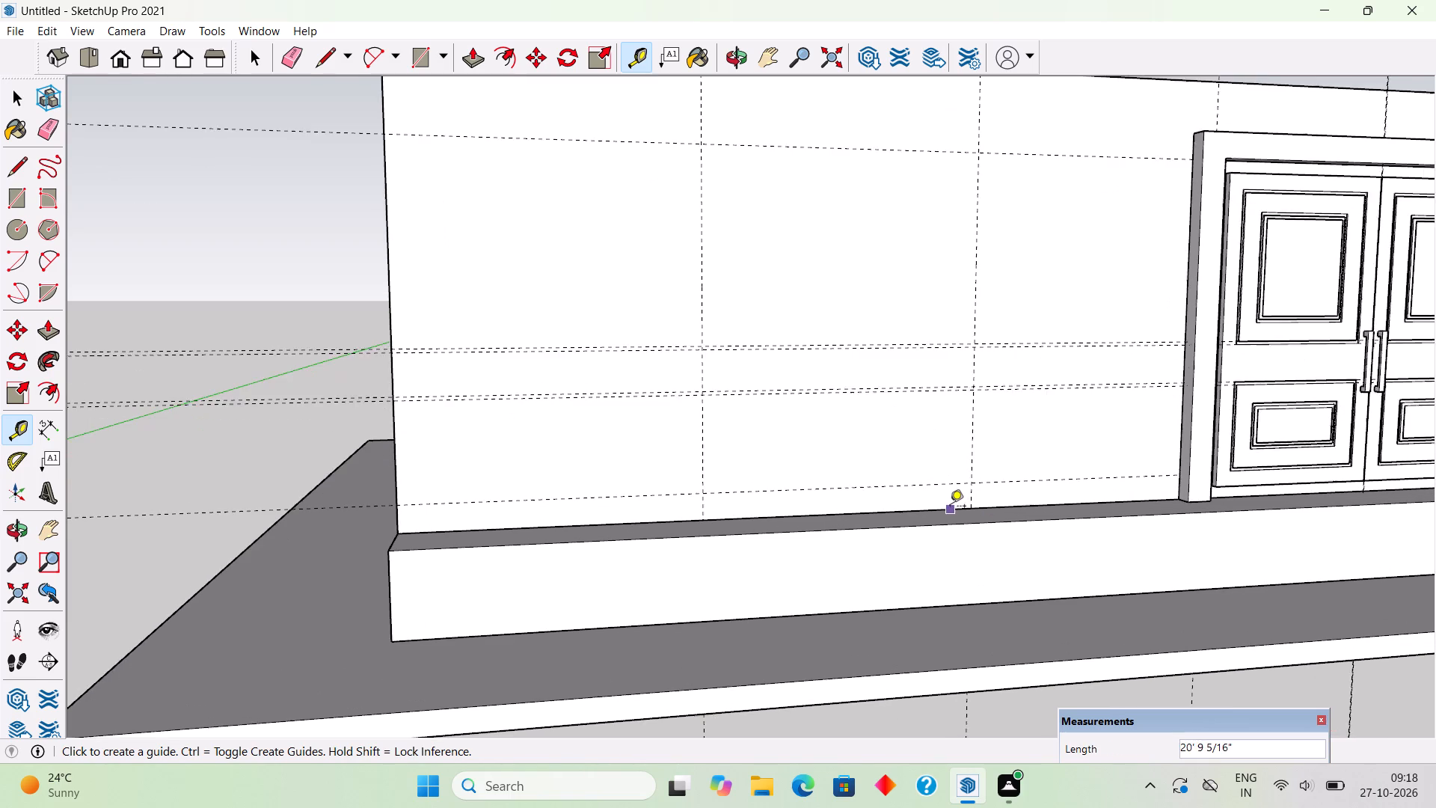
{"action": "scroll", "coordinate": [879, 369], "scroll_direction": "up", "scroll_amount": 3}
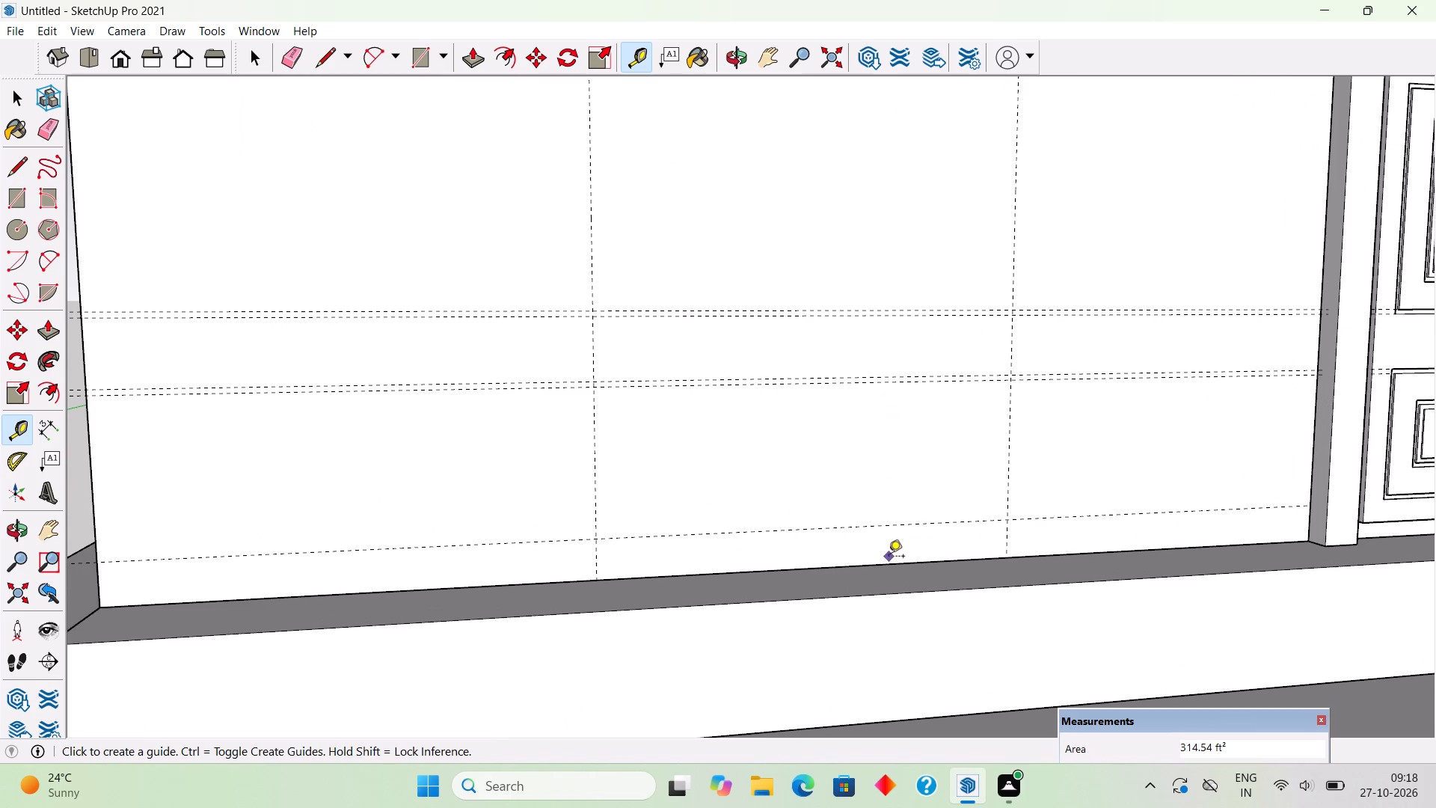
{"action": "left_click", "coordinate": [889, 566]}
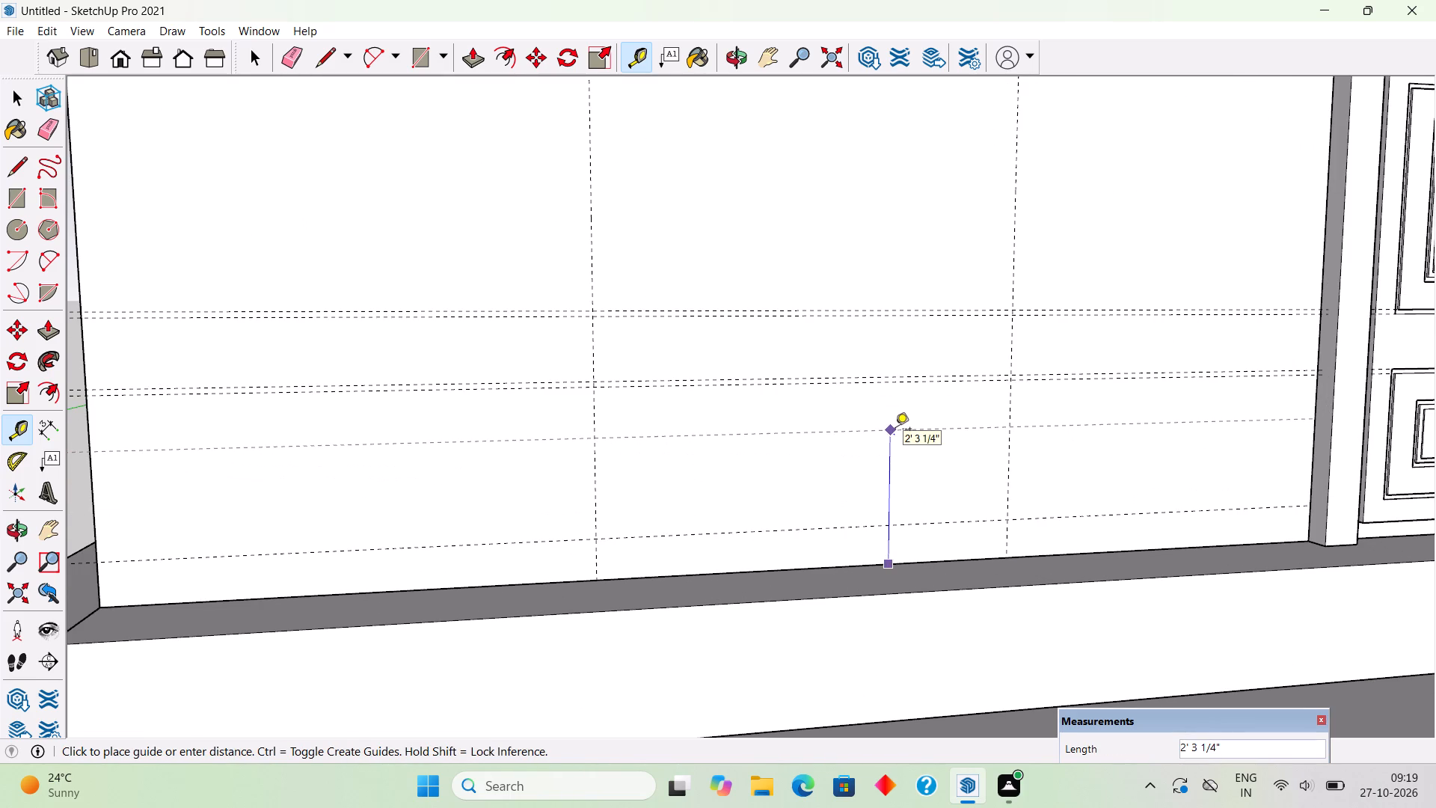
{"action": "type", "text": "2'"}
{"action": "key", "text": "Return"}
{"action": "key", "text": "space"}
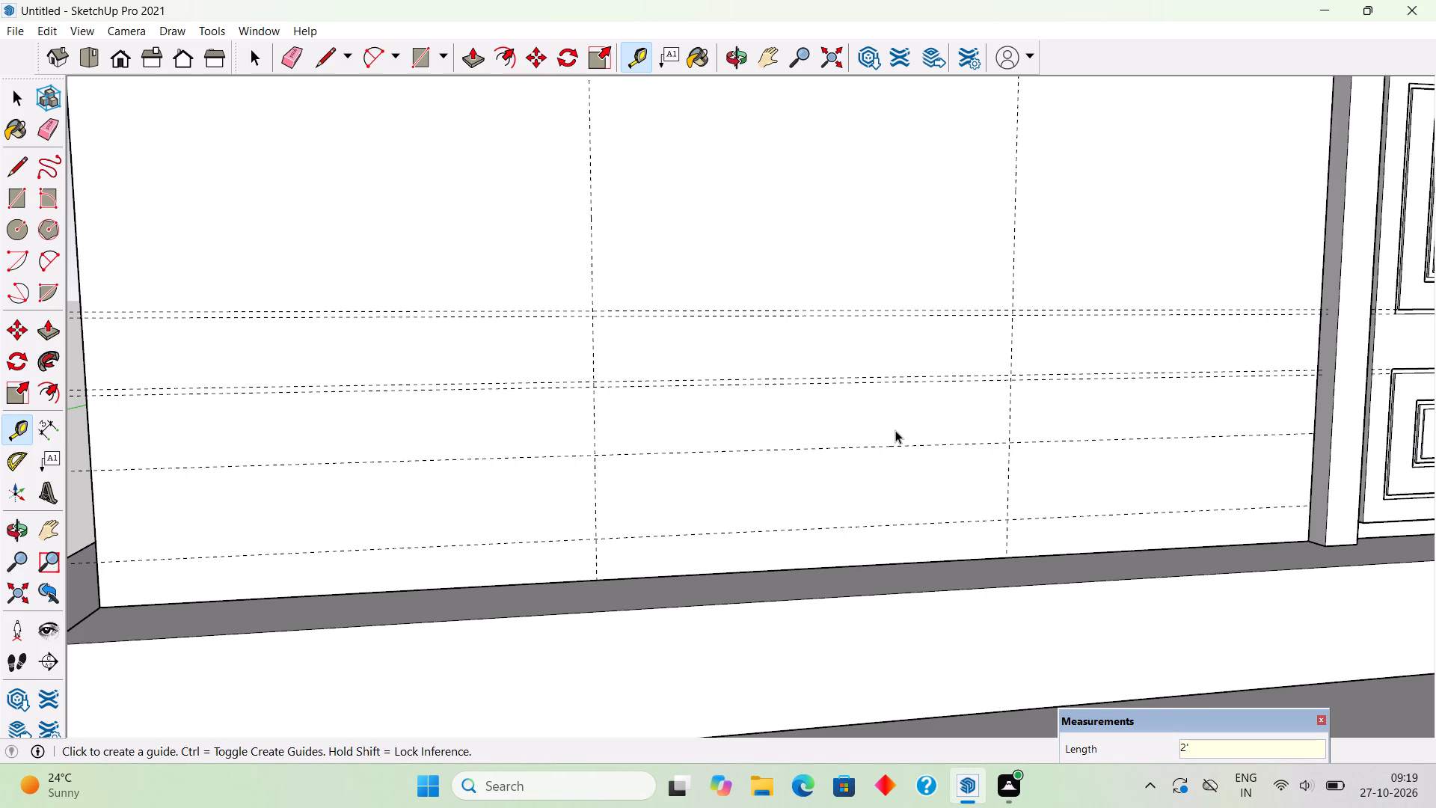
Inside the wall group, draw a 7' by 7' window rectangle between the vertical guides, from the door-head guide to the 2' guide.
{"action": "scroll", "coordinate": [895, 430], "scroll_direction": "down", "scroll_amount": 5}
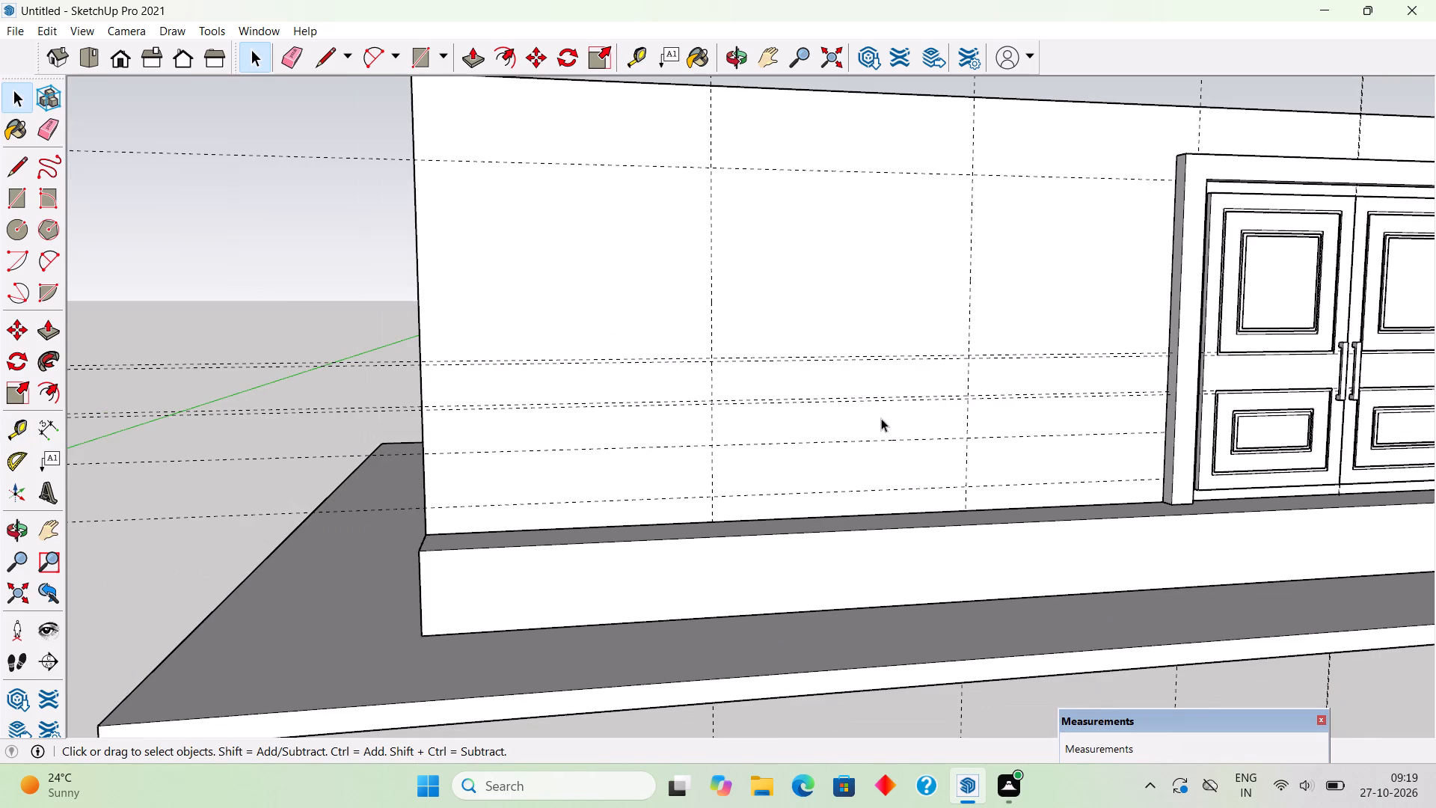
{"action": "scroll", "coordinate": [880, 417], "scroll_direction": "down", "scroll_amount": 1}
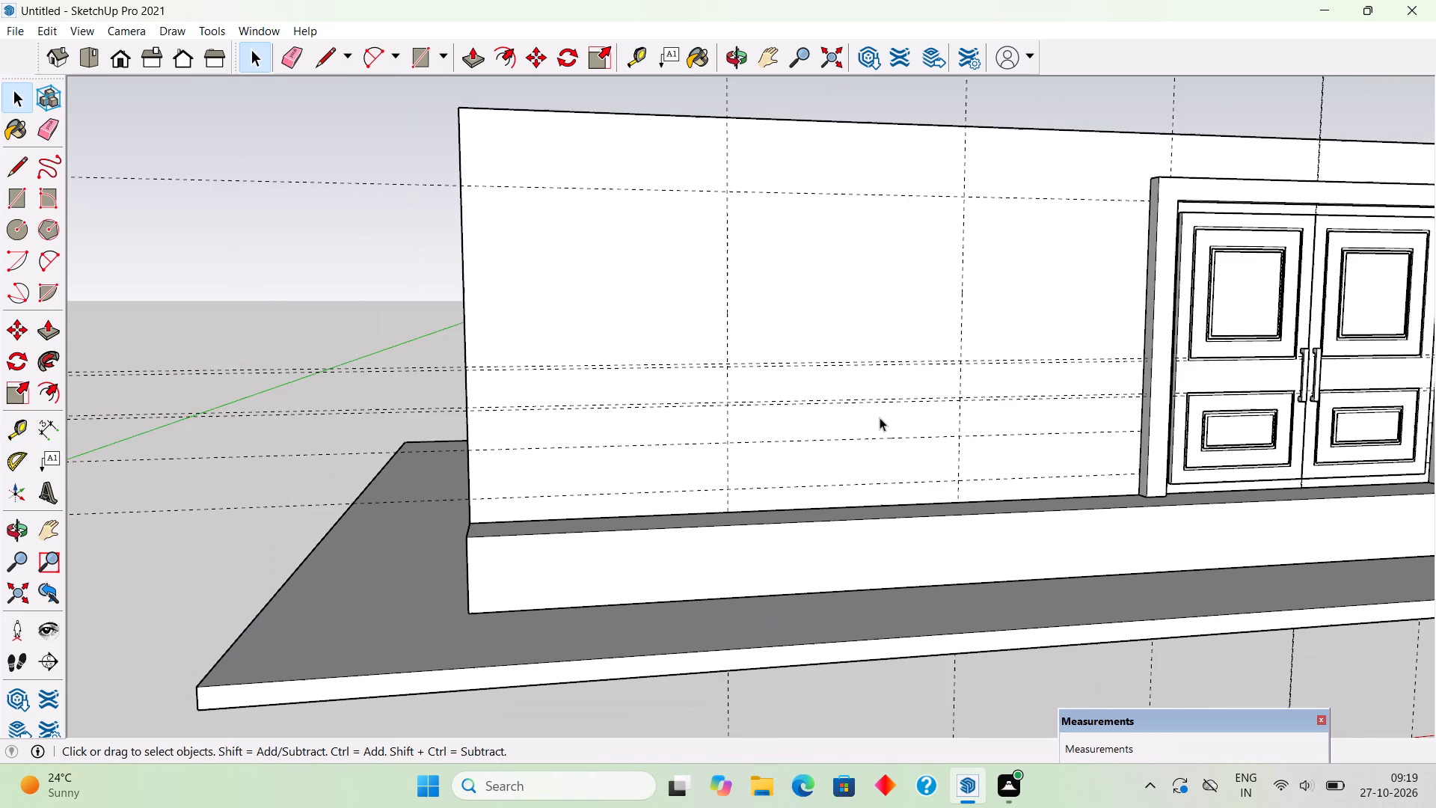
{"action": "middle_click_drag", "start_coordinate": [866, 411], "coordinate": [854, 406]}
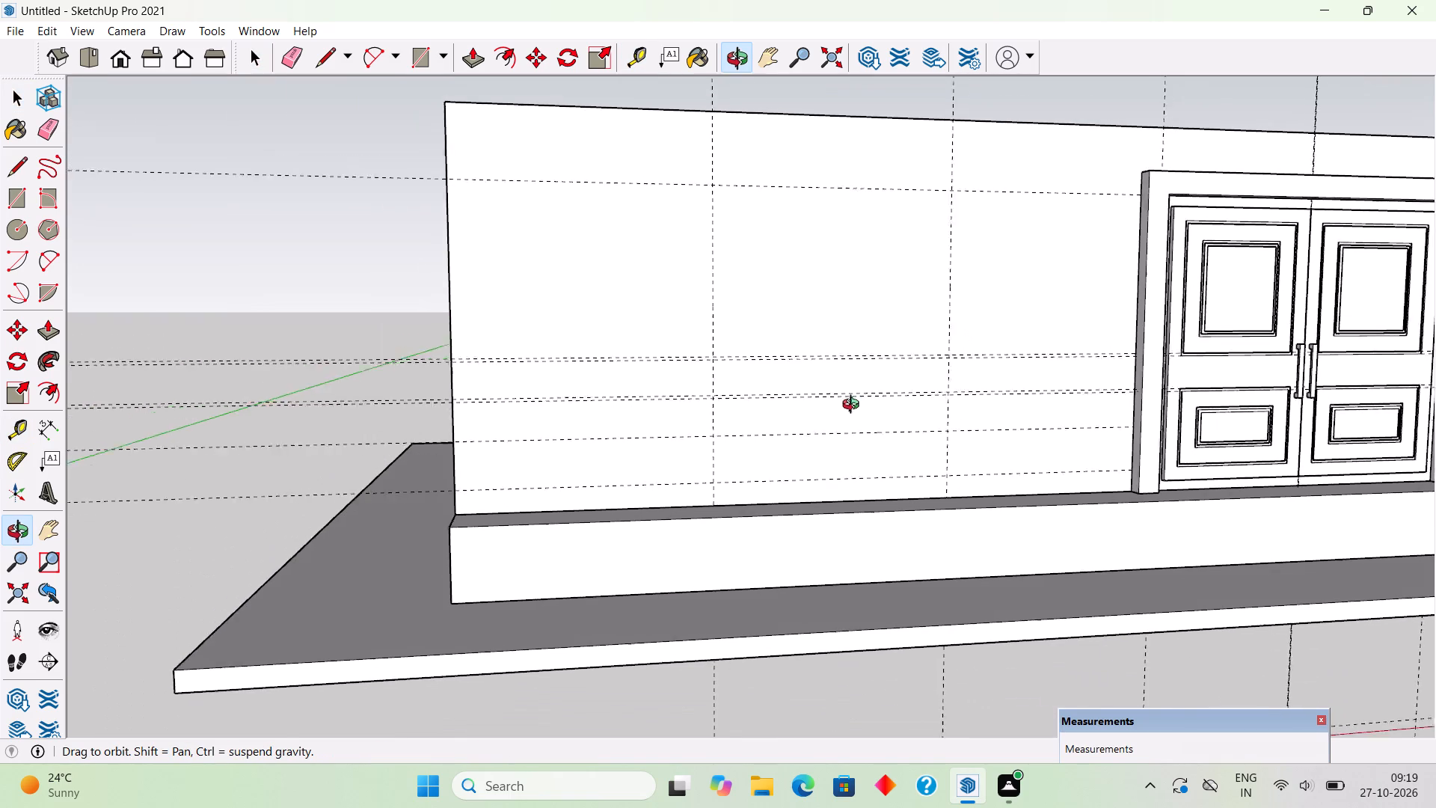
{"action": "middle_click_drag", "start_coordinate": [854, 406], "coordinate": [829, 403]}
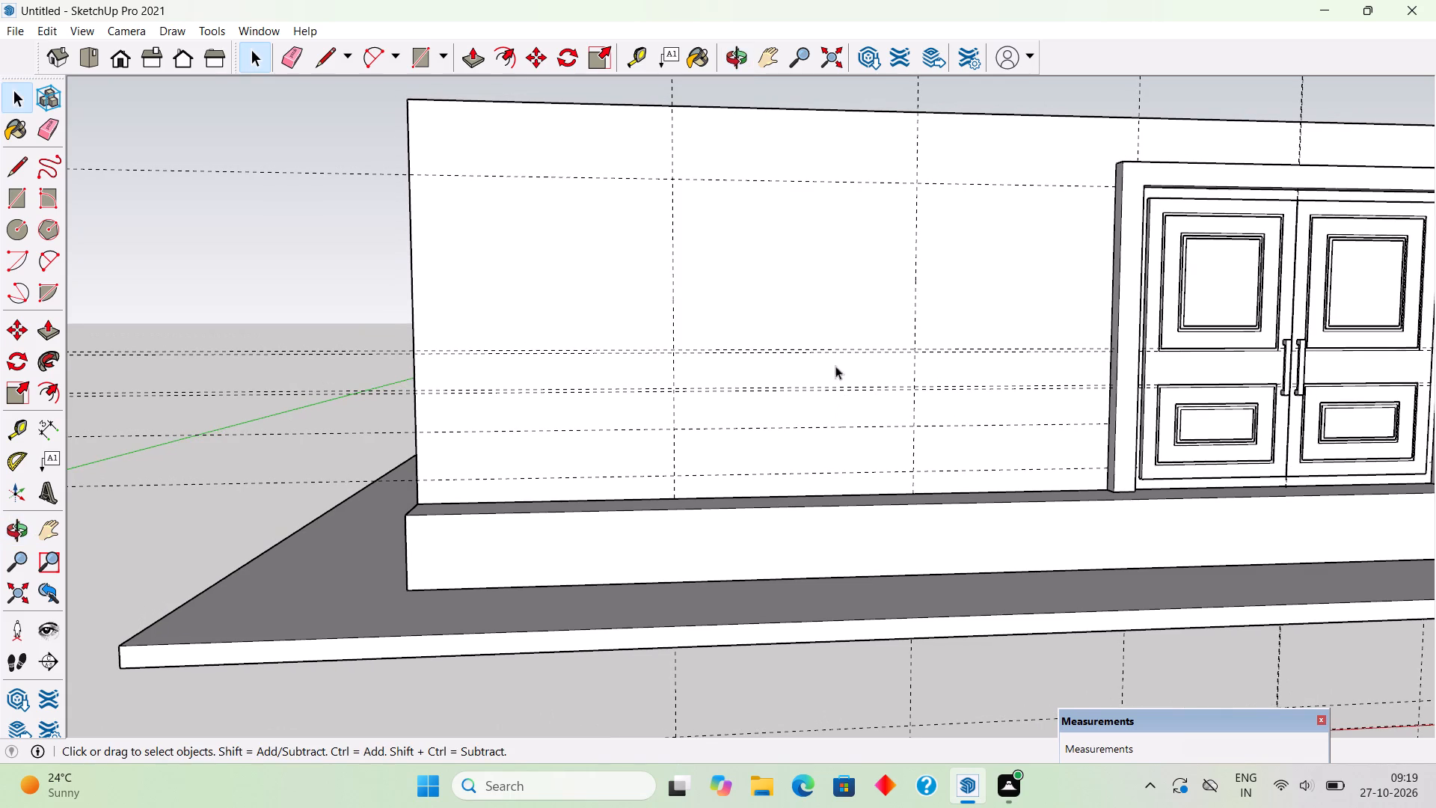
{"action": "triple_click", "coordinate": [807, 287]}
{"action": "key", "text": "r"}
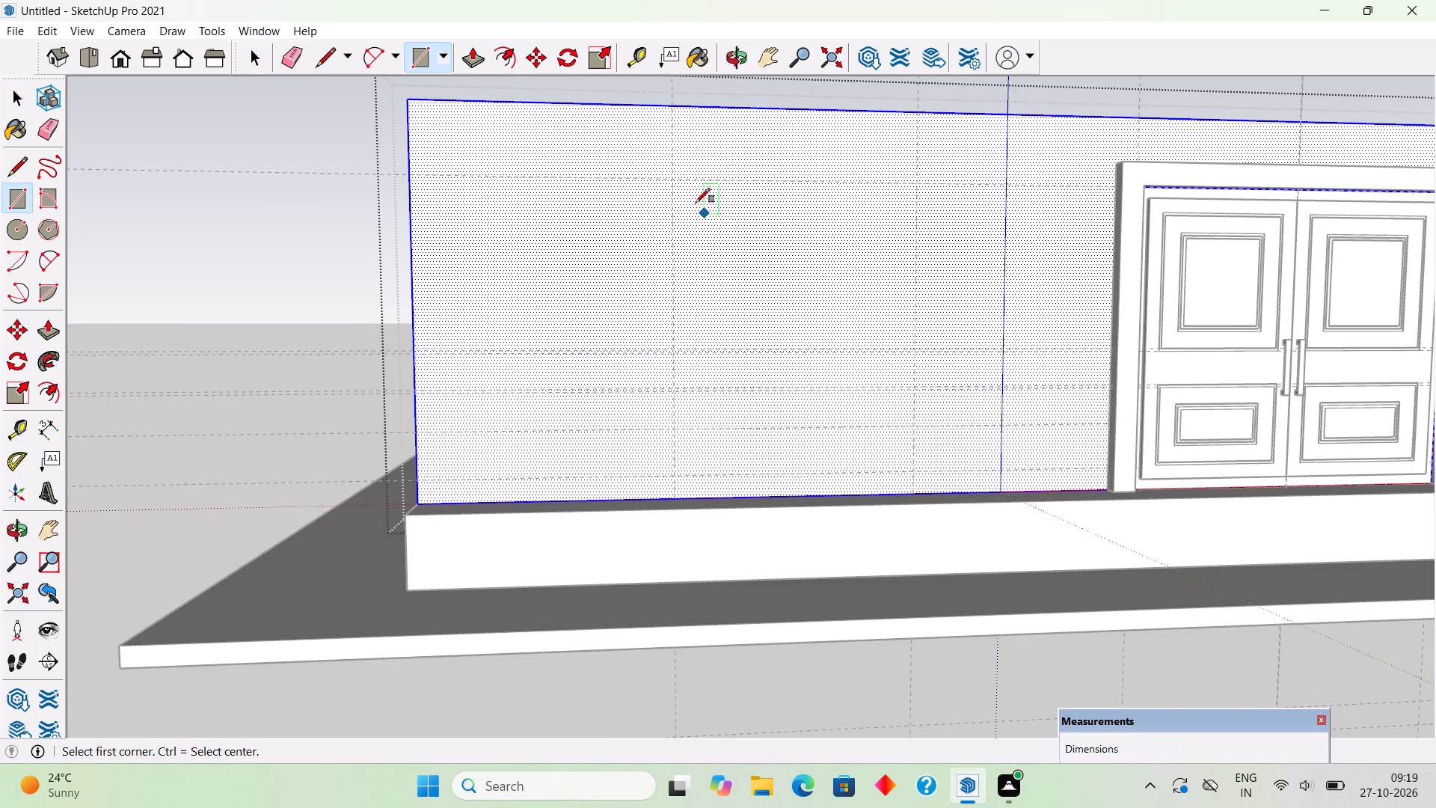
{"action": "left_click", "coordinate": [676, 182]}
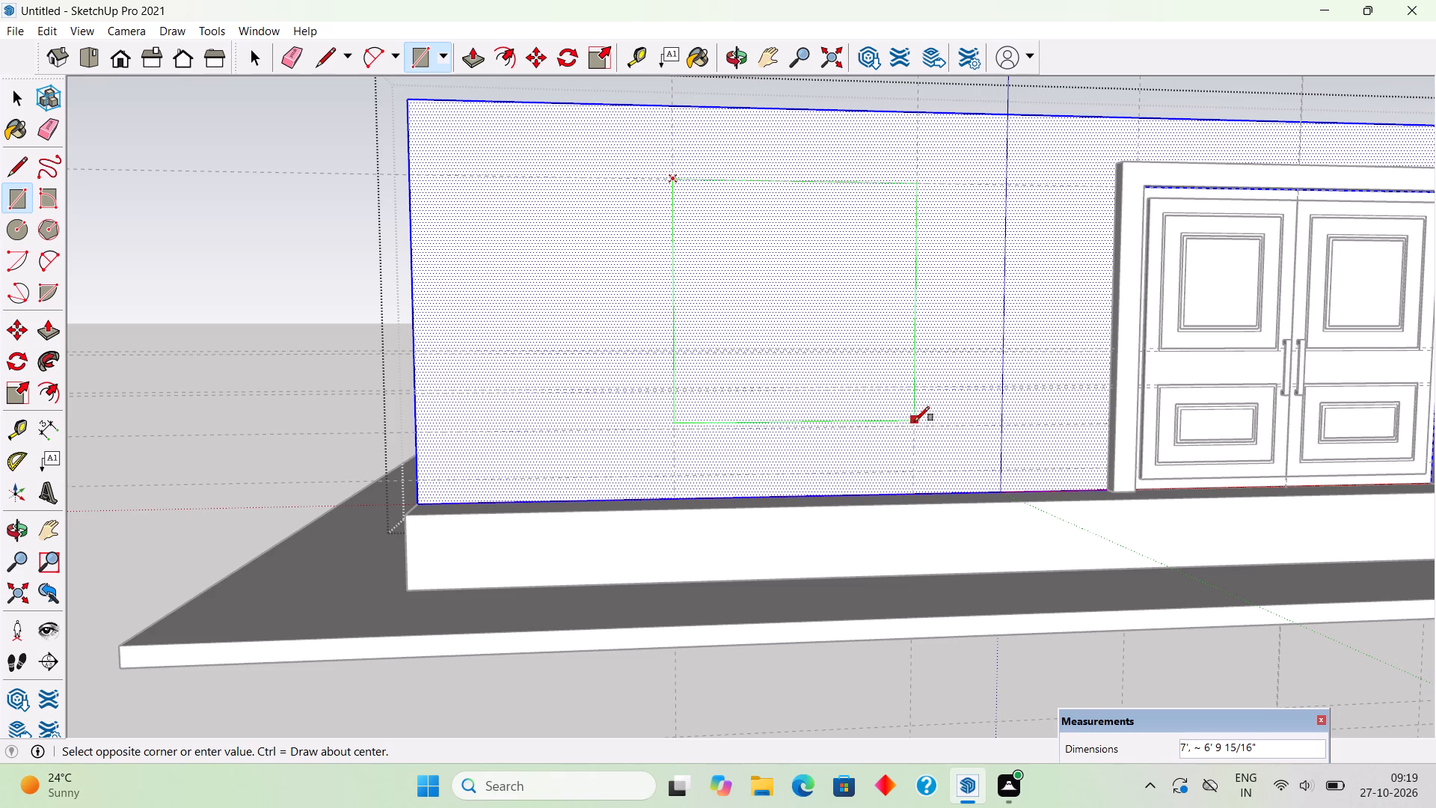
{"action": "left_click", "coordinate": [915, 421]}
Push the window rectangle 9" through the wall to cut an opening, and leave the wall group.
{"action": "key", "text": "p"}
{"action": "left_click_drag", "start_coordinate": [904, 405], "coordinate": [902, 400]}
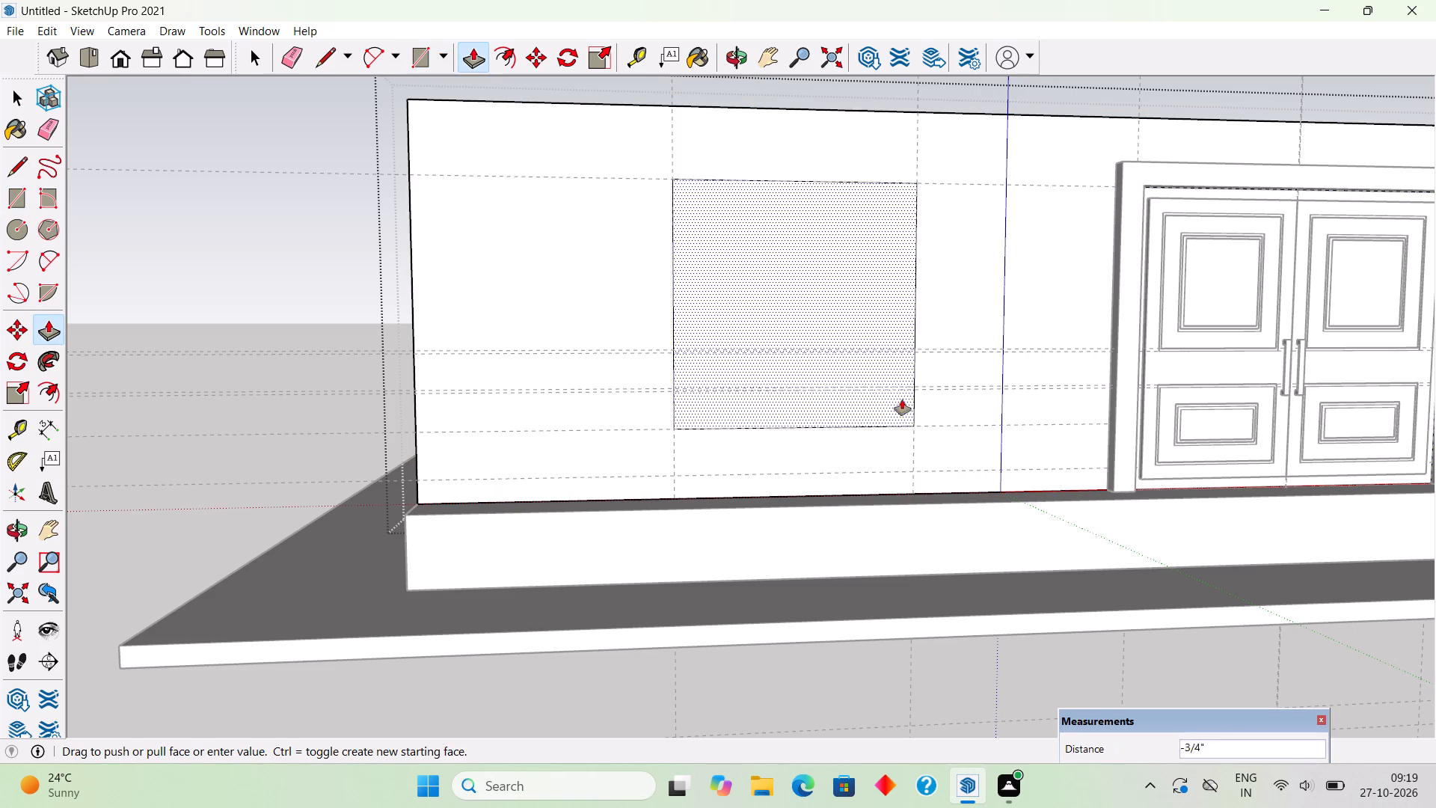
{"action": "left_click_drag", "start_coordinate": [902, 400], "coordinate": [835, 292]}
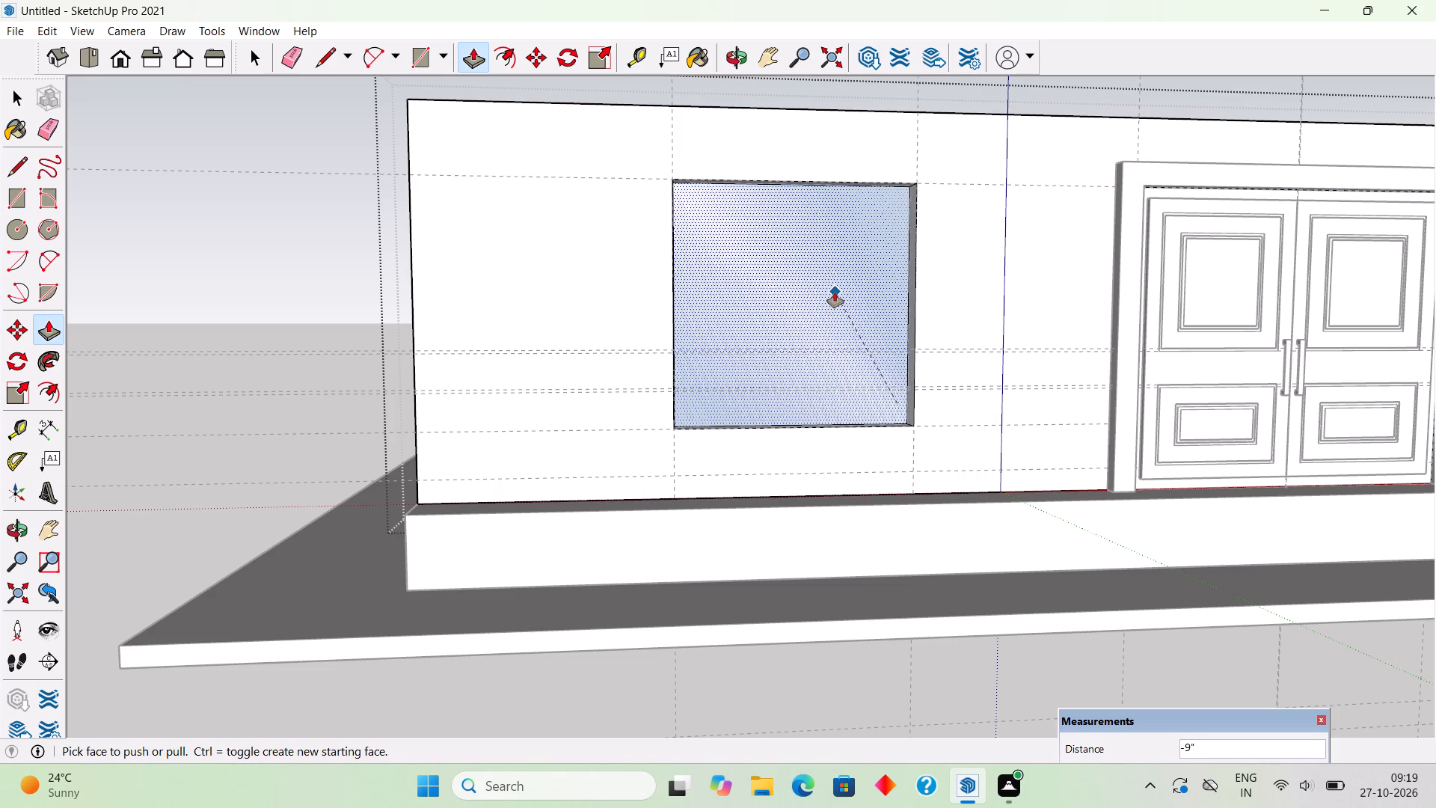
{"action": "key", "text": "space"}
{"action": "left_click", "coordinate": [360, 264]}
Examine the new window opening beside the double door from several viewpoints around the building.
{"action": "middle_click_drag", "start_coordinate": [652, 428], "coordinate": [670, 468]}
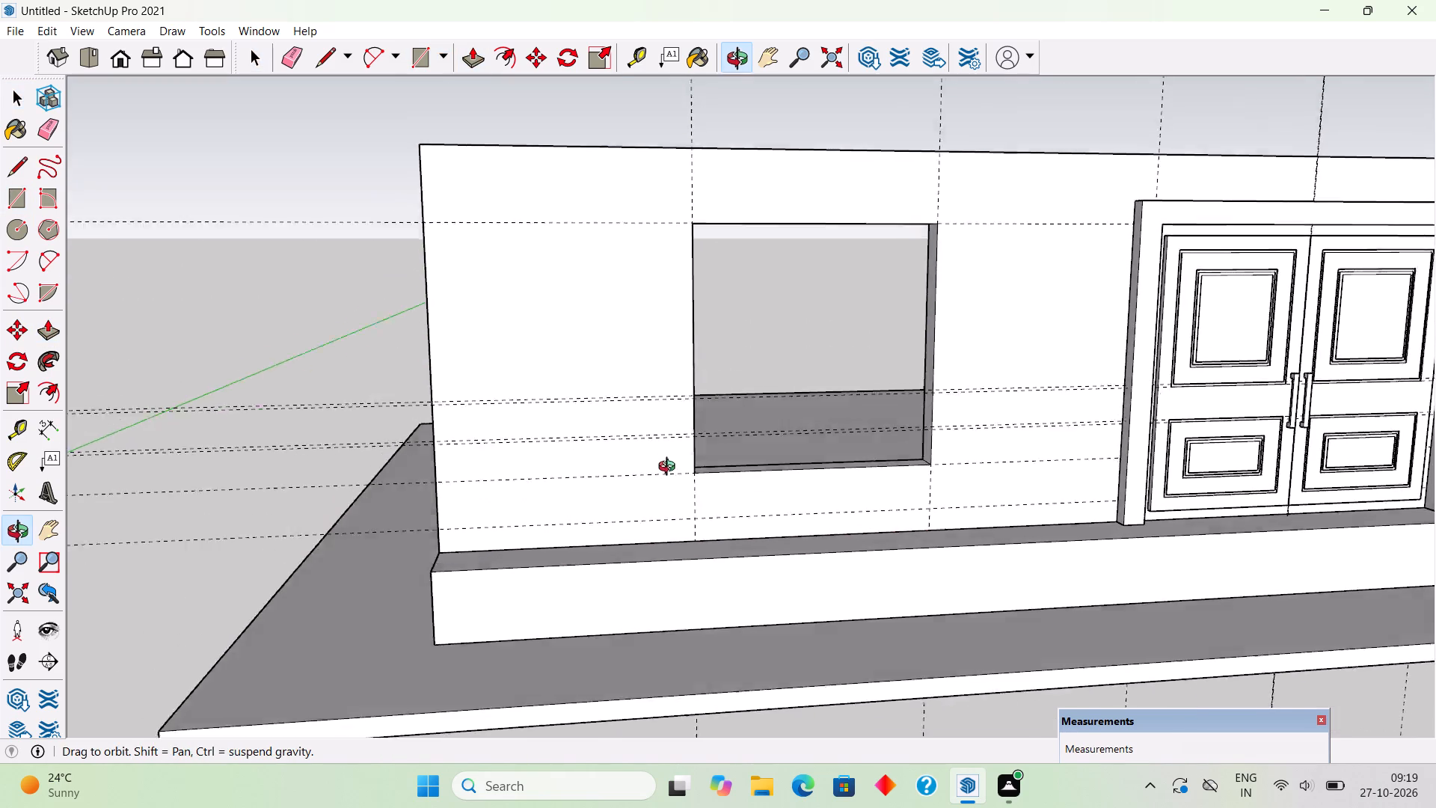
{"action": "middle_click_drag", "start_coordinate": [670, 468], "coordinate": [675, 482]}
{"action": "scroll", "coordinate": [675, 482], "scroll_direction": "down", "scroll_amount": 3}
{"action": "scroll", "coordinate": [675, 482], "scroll_direction": "up", "scroll_amount": 3}
{"action": "middle_click_drag", "start_coordinate": [856, 179], "coordinate": [784, 131]}
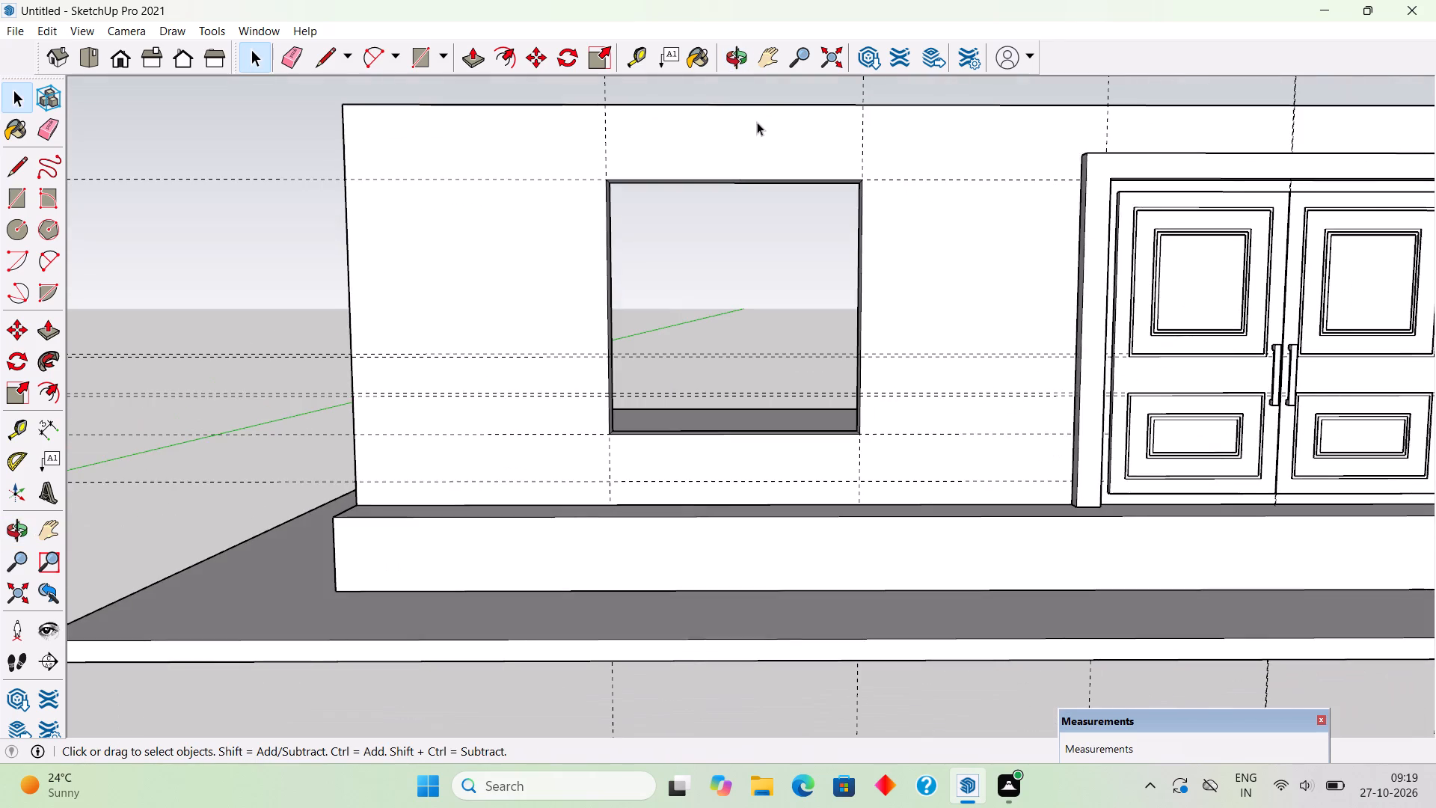
{"action": "scroll", "coordinate": [451, 133], "scroll_direction": "up", "scroll_amount": 2}
{"action": "scroll", "coordinate": [527, 243], "scroll_direction": "up", "scroll_amount": 2}
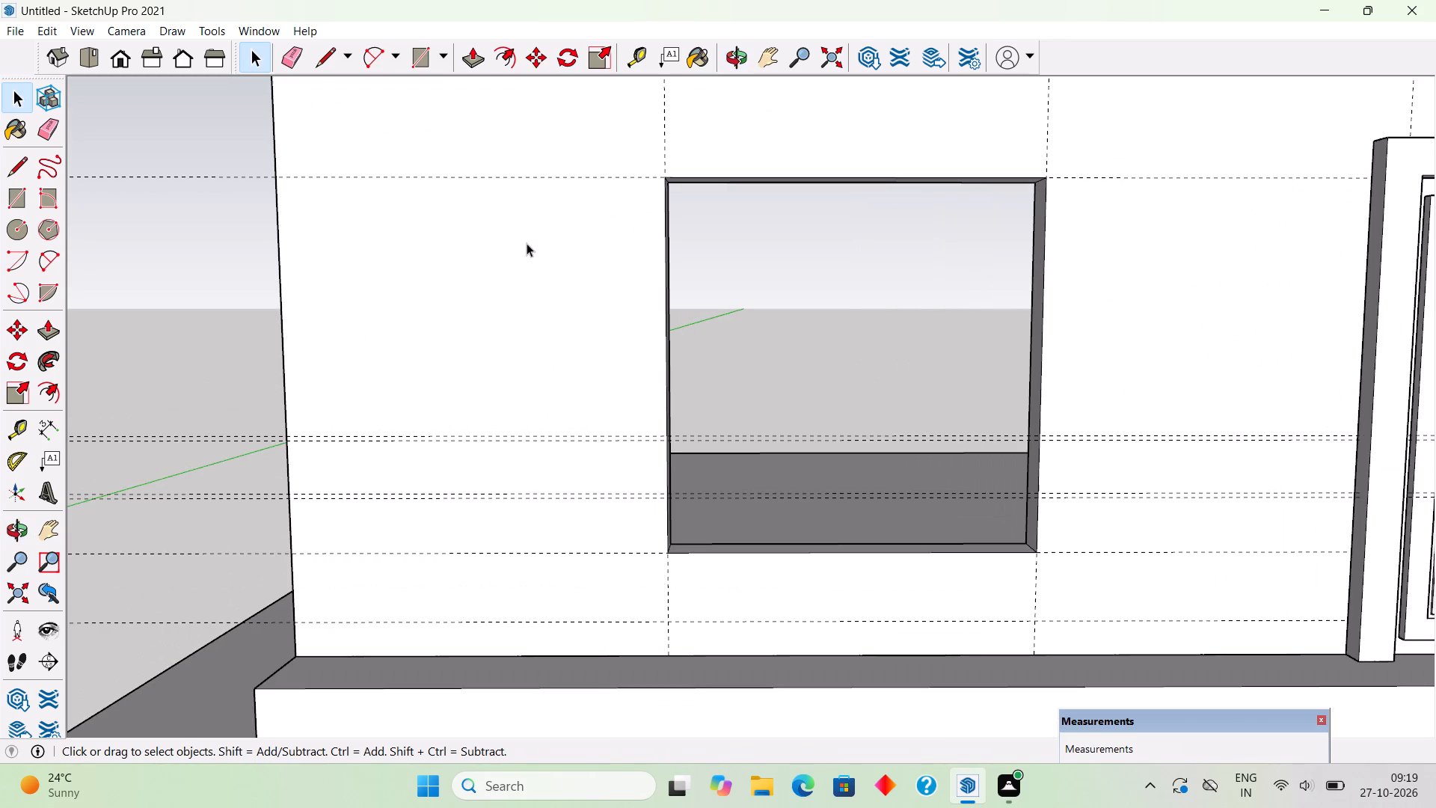
{"action": "middle_click", "coordinate": [590, 242]}
{"action": "scroll", "coordinate": [594, 245], "scroll_direction": "down", "scroll_amount": 2}
{"action": "middle_click_drag", "start_coordinate": [618, 292], "coordinate": [676, 310]}
{"action": "scroll", "coordinate": [676, 310], "scroll_direction": "down", "scroll_amount": 1}
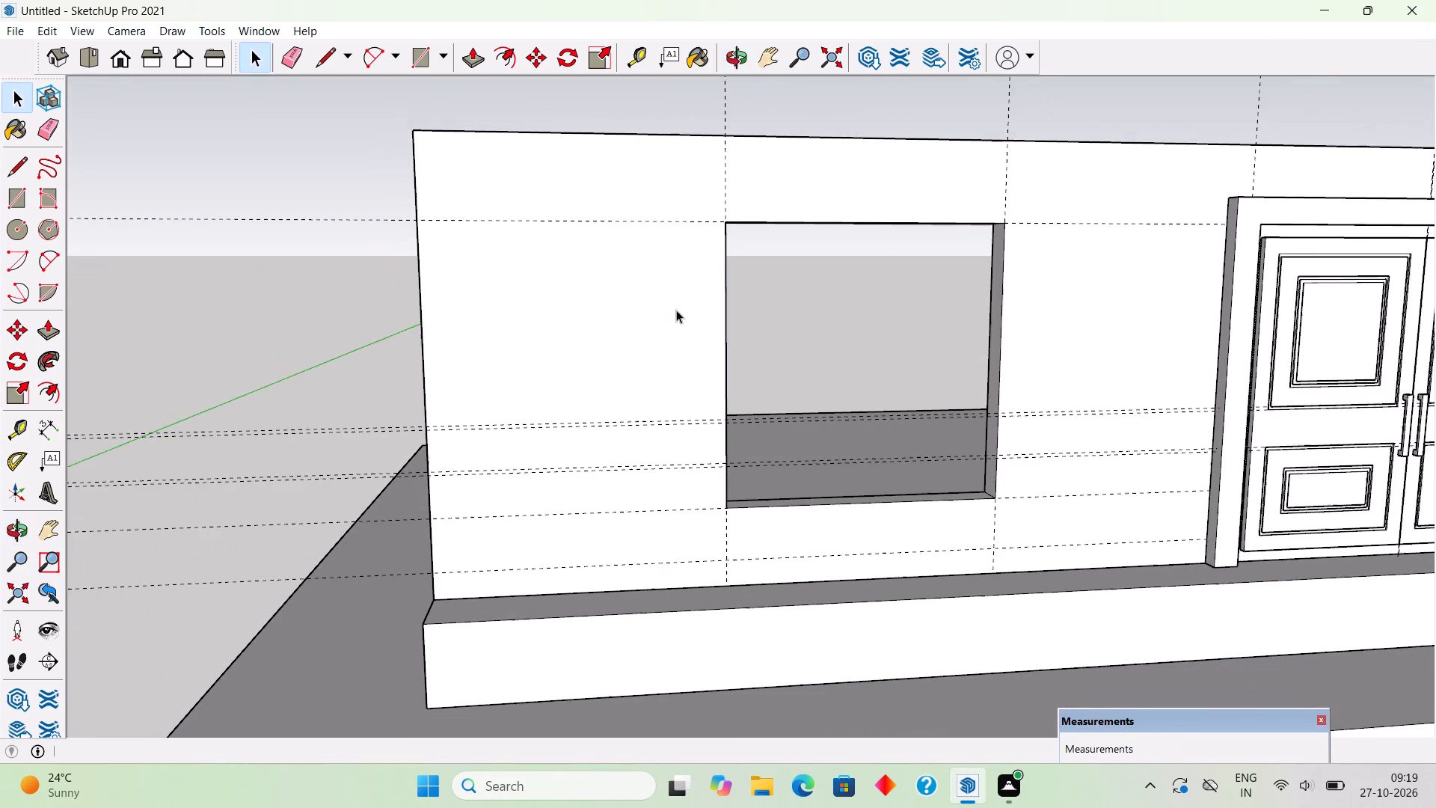
{"action": "scroll", "coordinate": [675, 310], "scroll_direction": "down", "scroll_amount": 4}
{"action": "middle_click_drag", "start_coordinate": [917, 403], "coordinate": [514, 349]}
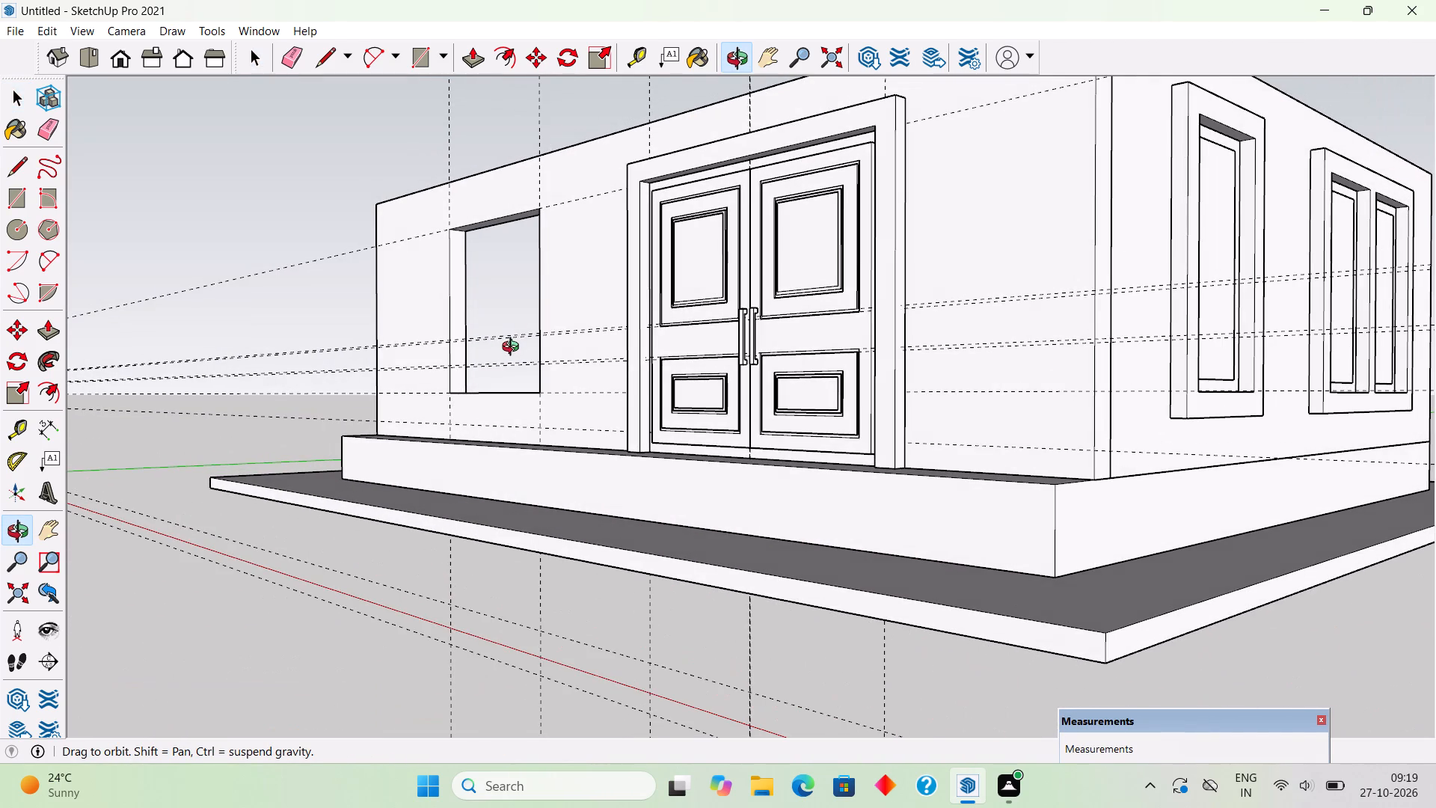
{"action": "middle_click_drag", "start_coordinate": [514, 349], "coordinate": [943, 408]}
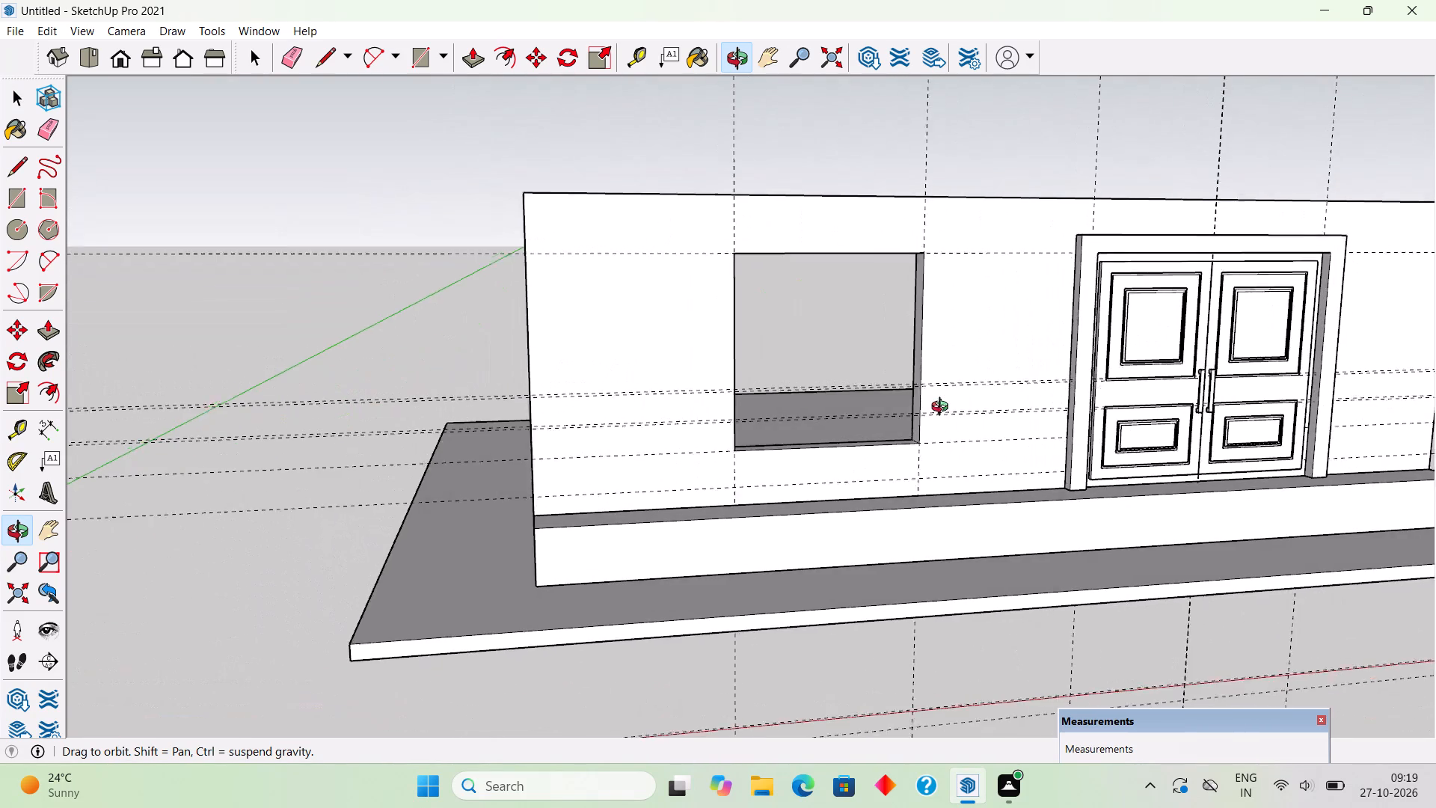
{"action": "middle_click_drag", "start_coordinate": [943, 408], "coordinate": [945, 393]}
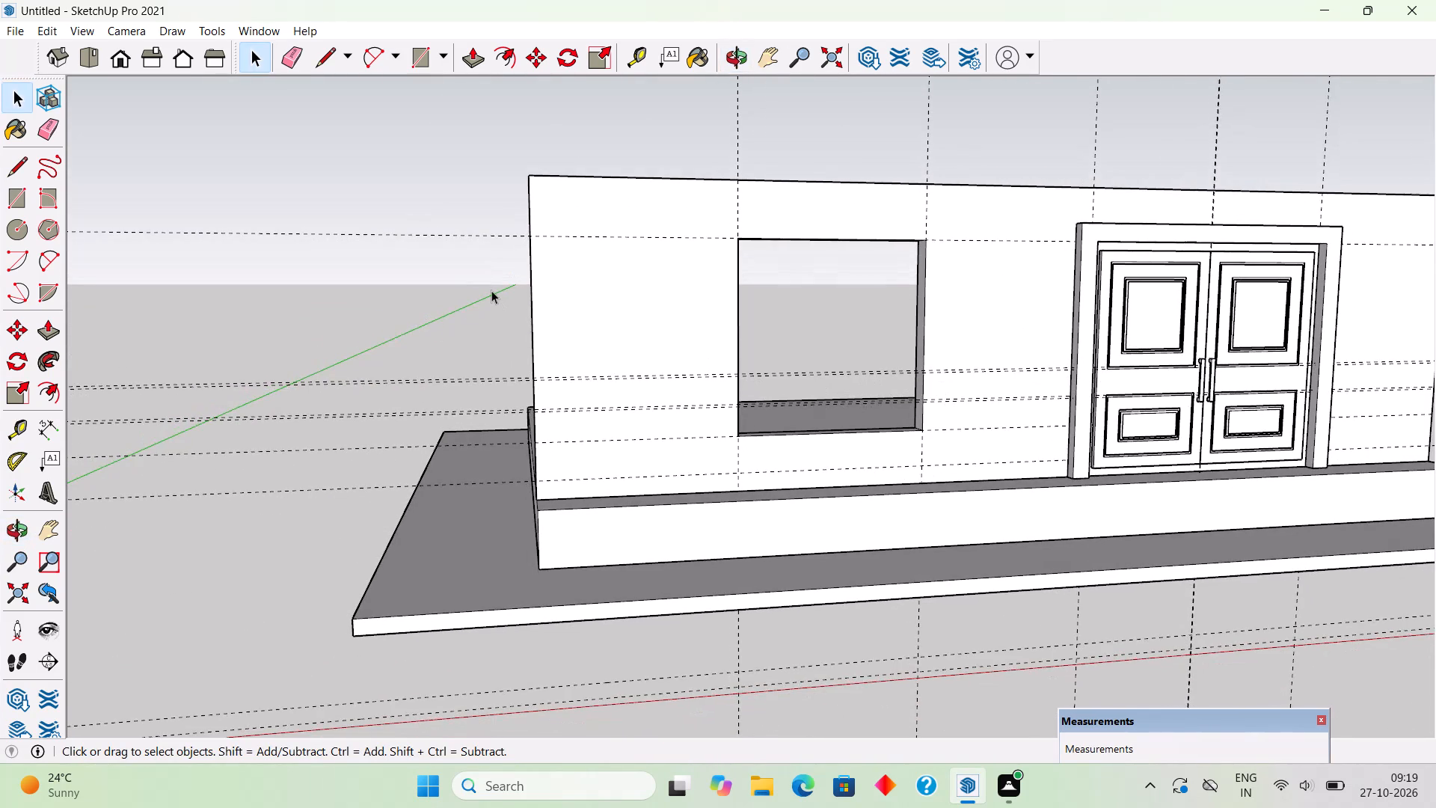
{"action": "scroll", "coordinate": [491, 290], "scroll_direction": "up", "scroll_amount": 5}
{"action": "scroll", "coordinate": [573, 294], "scroll_direction": "down", "scroll_amount": 3}
{"action": "middle_click_drag", "start_coordinate": [574, 294], "coordinate": [555, 302]}
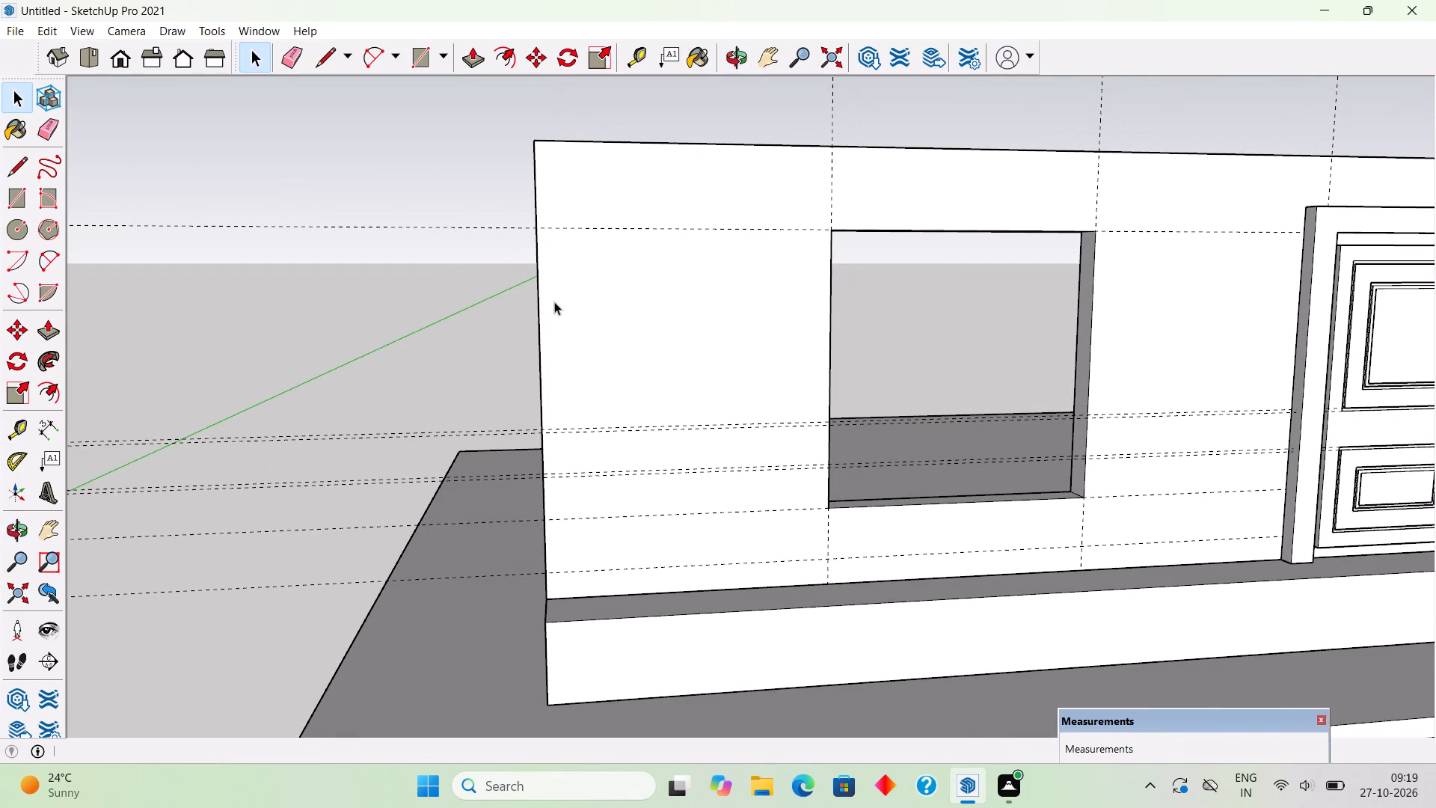
Draw a 7' by 7' rectangle over the window opening and offset its outline 8" outward.
{"action": "key", "text": "r"}
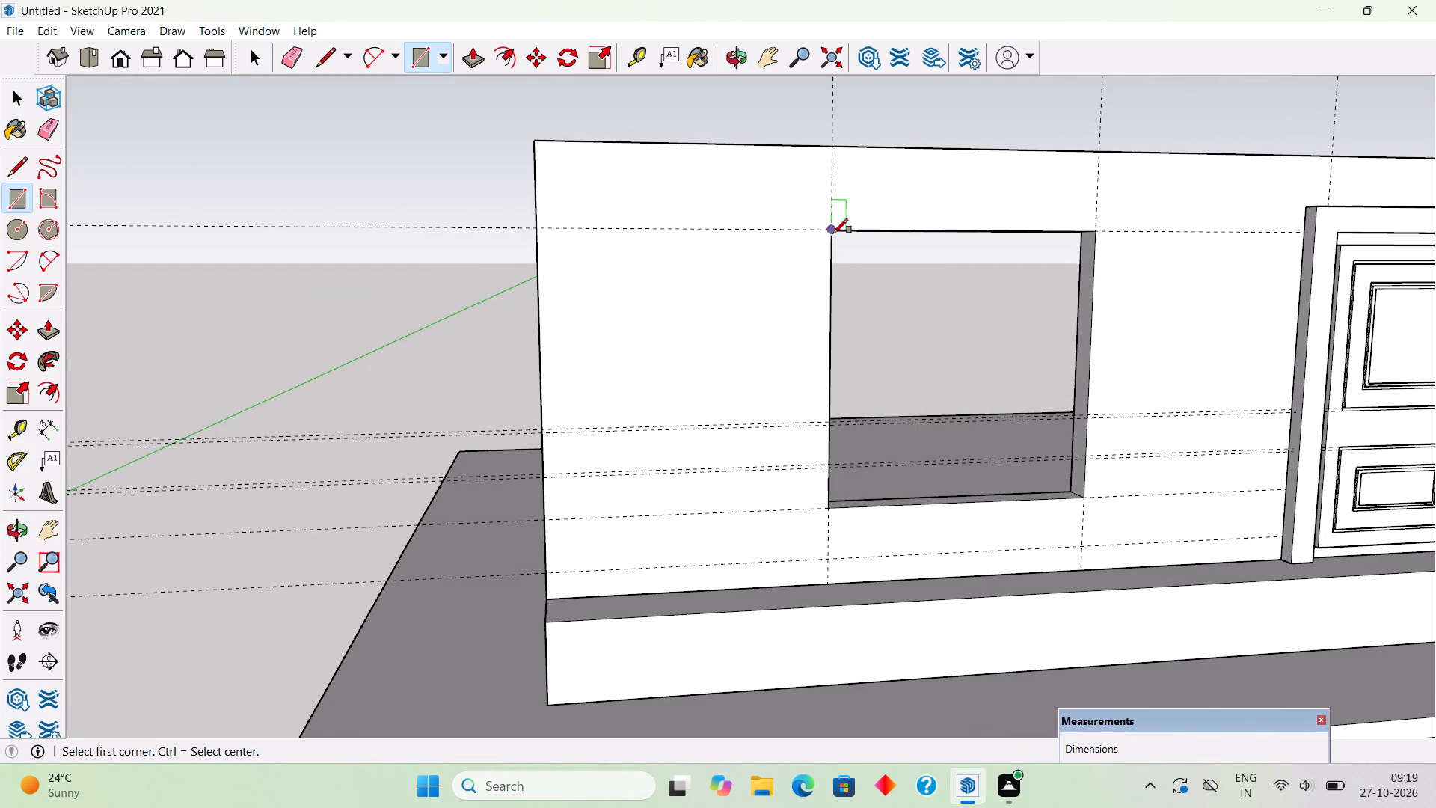
{"action": "left_click", "coordinate": [833, 233]}
{"action": "left_click", "coordinate": [1084, 496]}
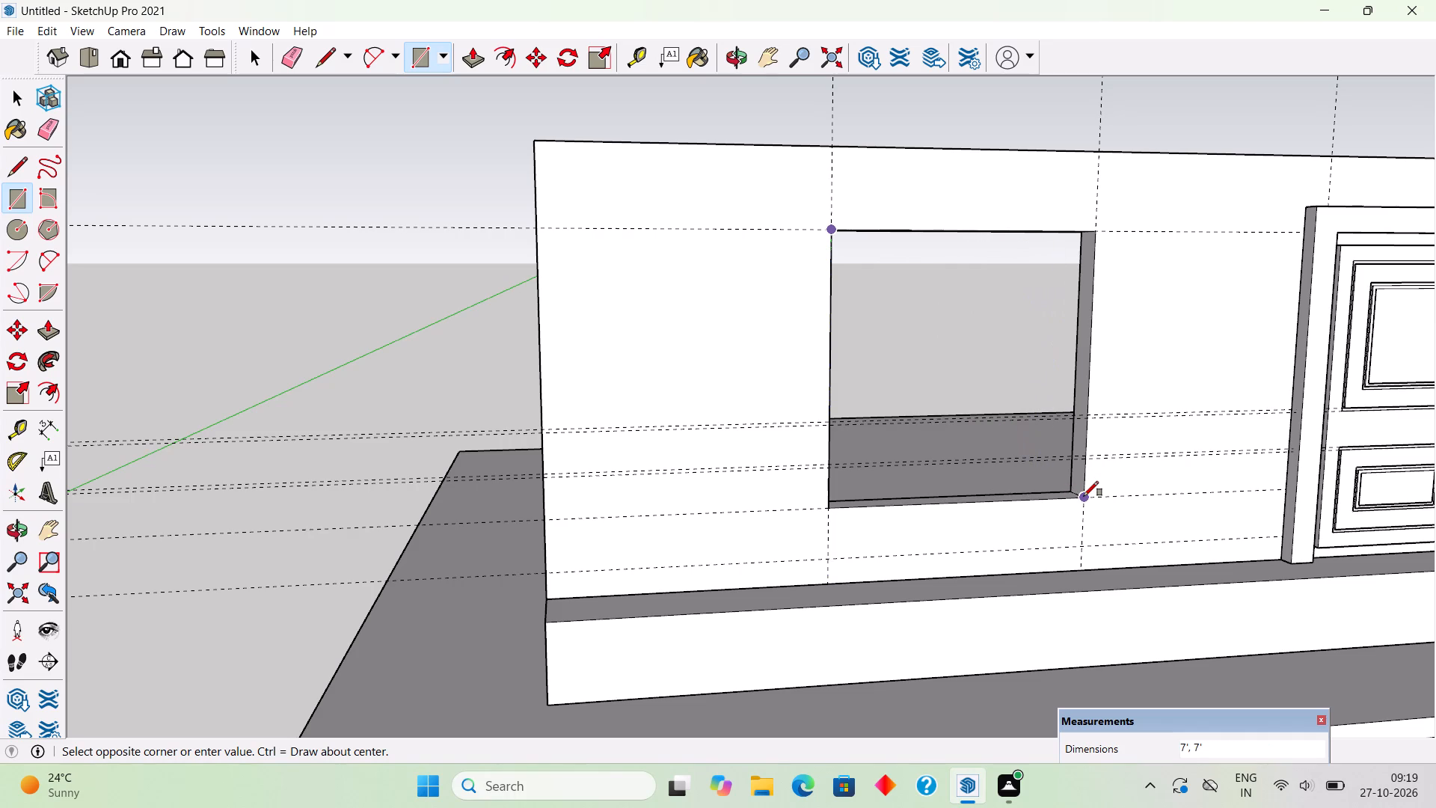
{"action": "key", "text": "f"}
{"action": "left_click", "coordinate": [1049, 486]}
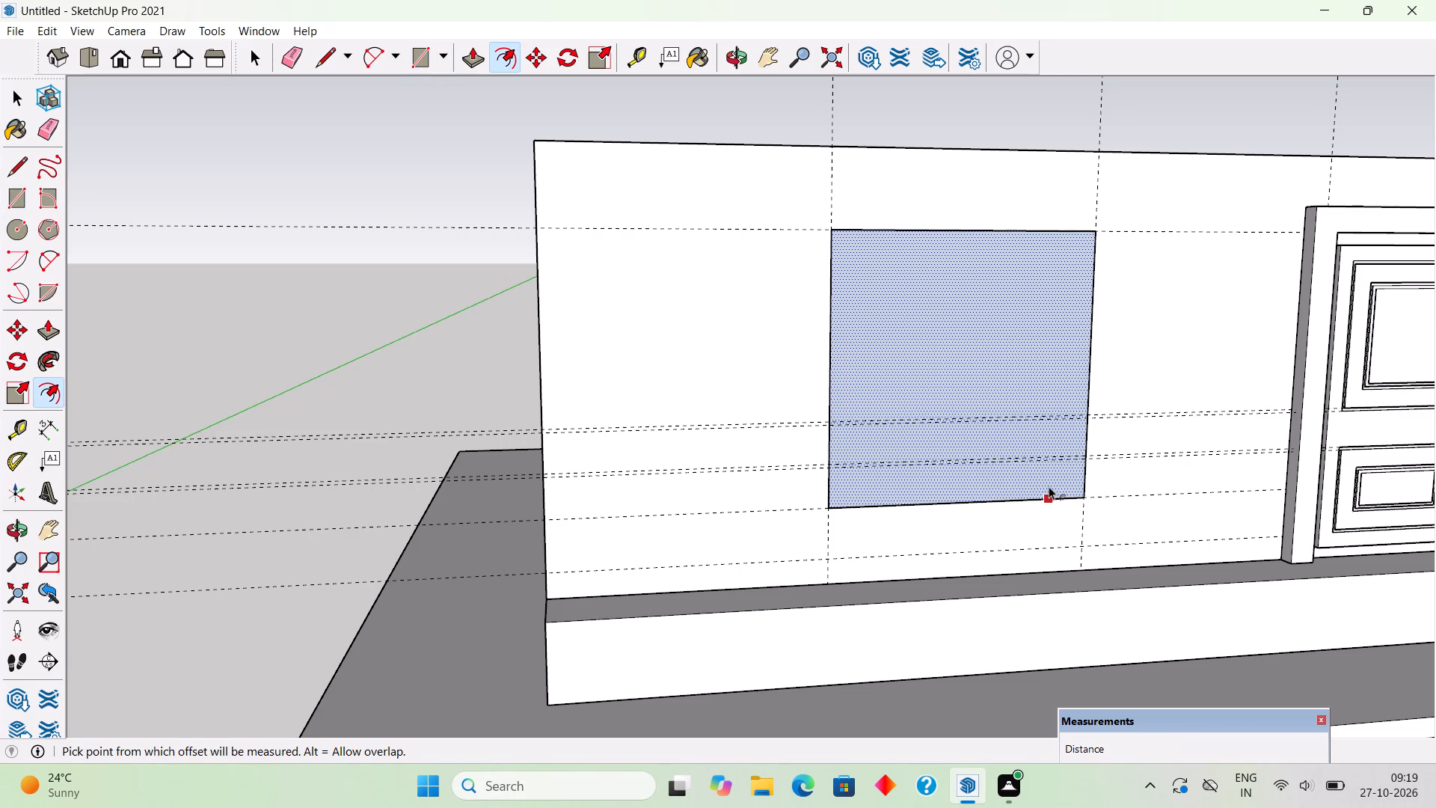
{"action": "key", "text": "8"}
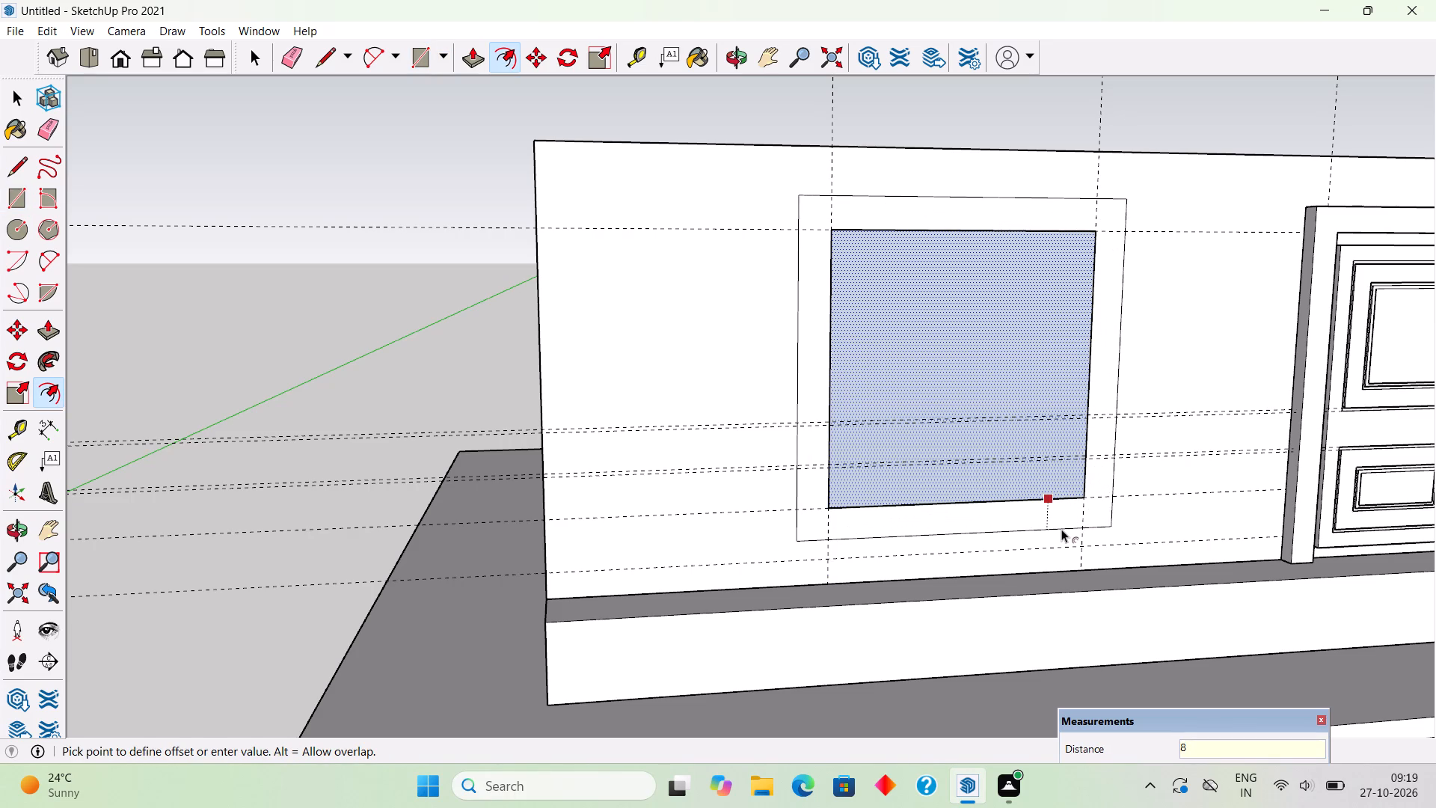
{"action": "key", "text": "shift+quotedbl"}
{"action": "key", "text": "Return"}
{"action": "key", "text": "space"}
Delete the inner rectangle face so only the border around the window opening remains.
{"action": "left_click", "coordinate": [908, 291]}
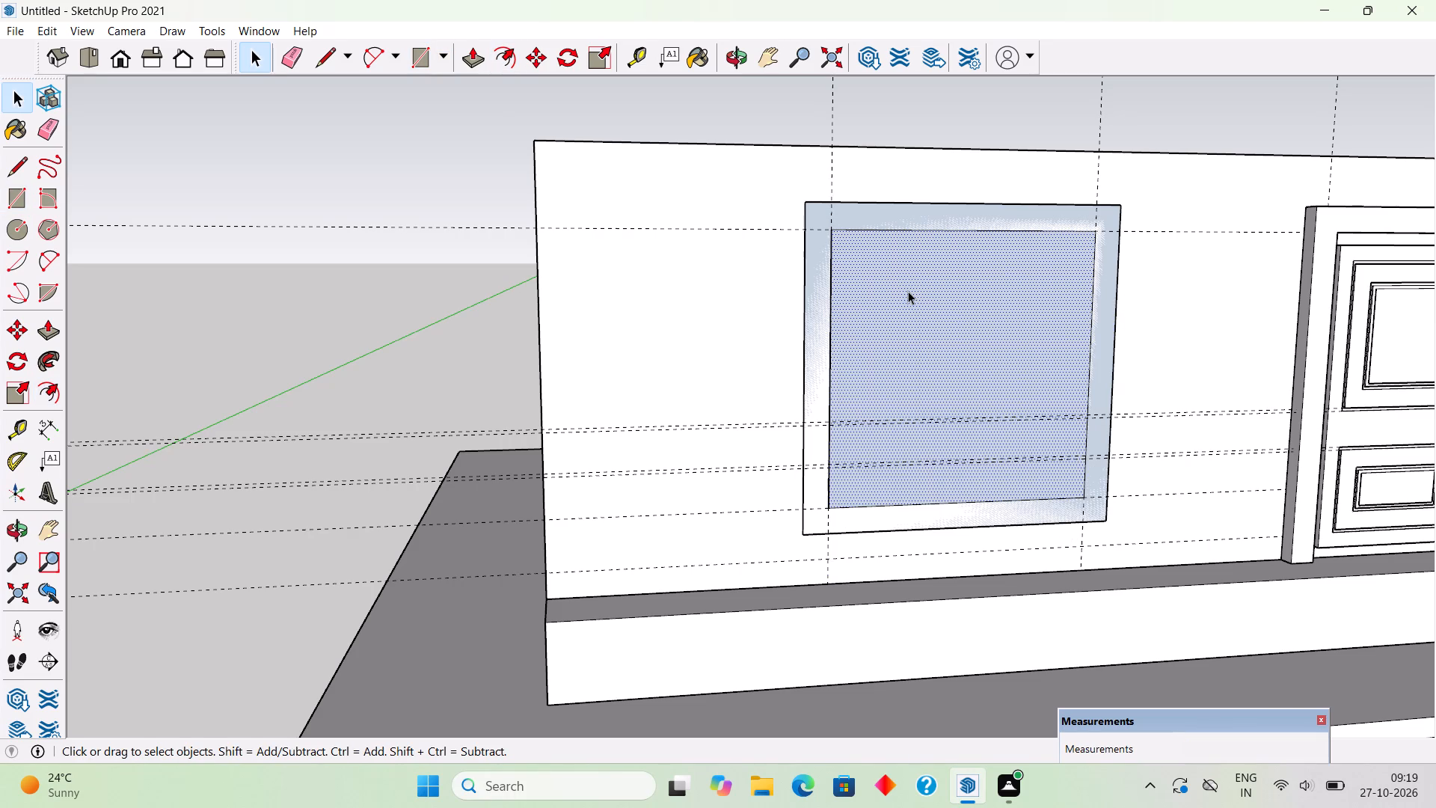
{"action": "key", "text": "Delete"}
Extrude the window border face by 5" to form a solid frame.
{"action": "key", "text": "p"}
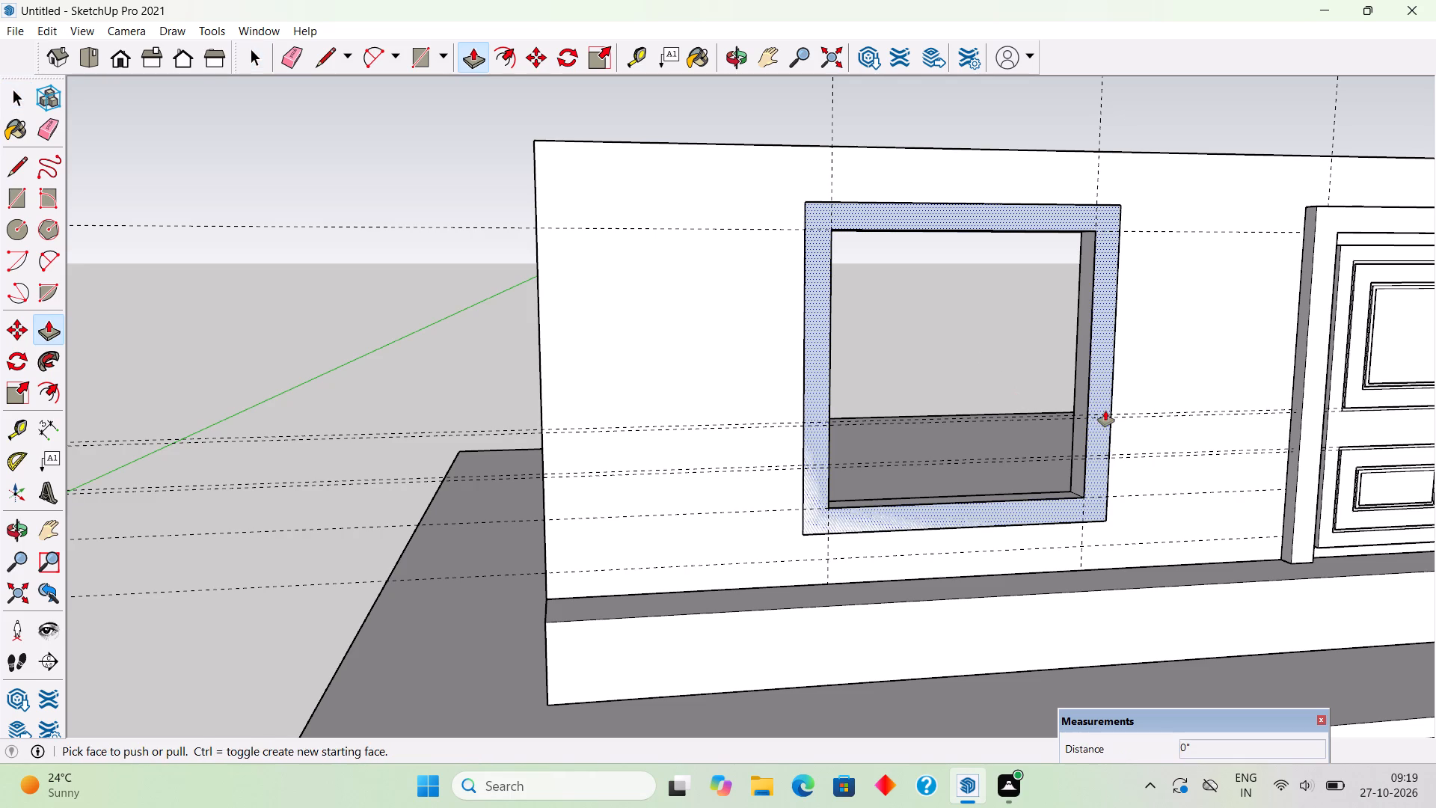
{"action": "double_click", "coordinate": [1105, 411]}
{"action": "key", "text": "5"}
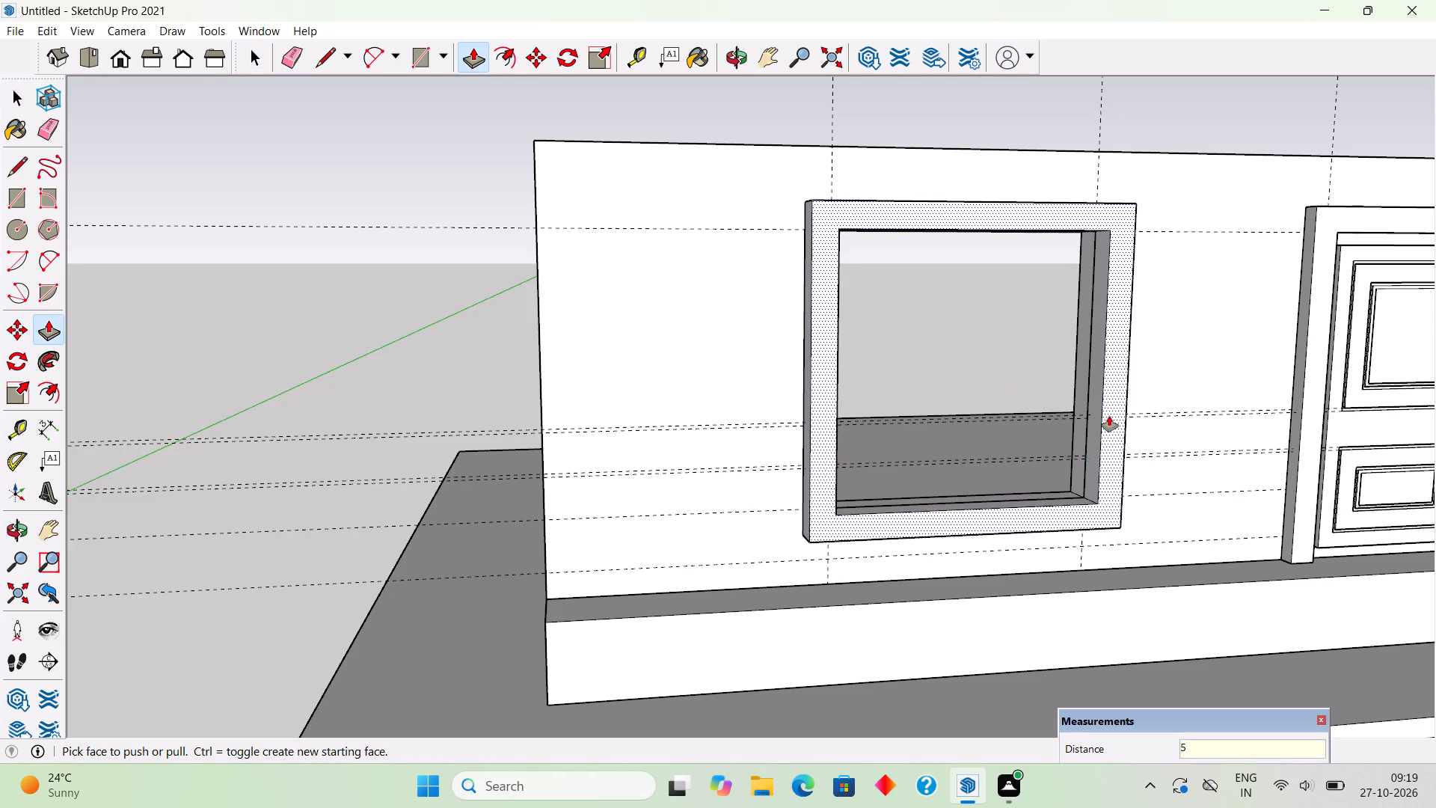
{"action": "key", "text": "shift+quotedbl"}
{"action": "key", "text": "Return"}
{"action": "key", "text": "space"}
Make the extruded window frame beside the double door into a group.
{"action": "triple_click", "coordinate": [1102, 423]}
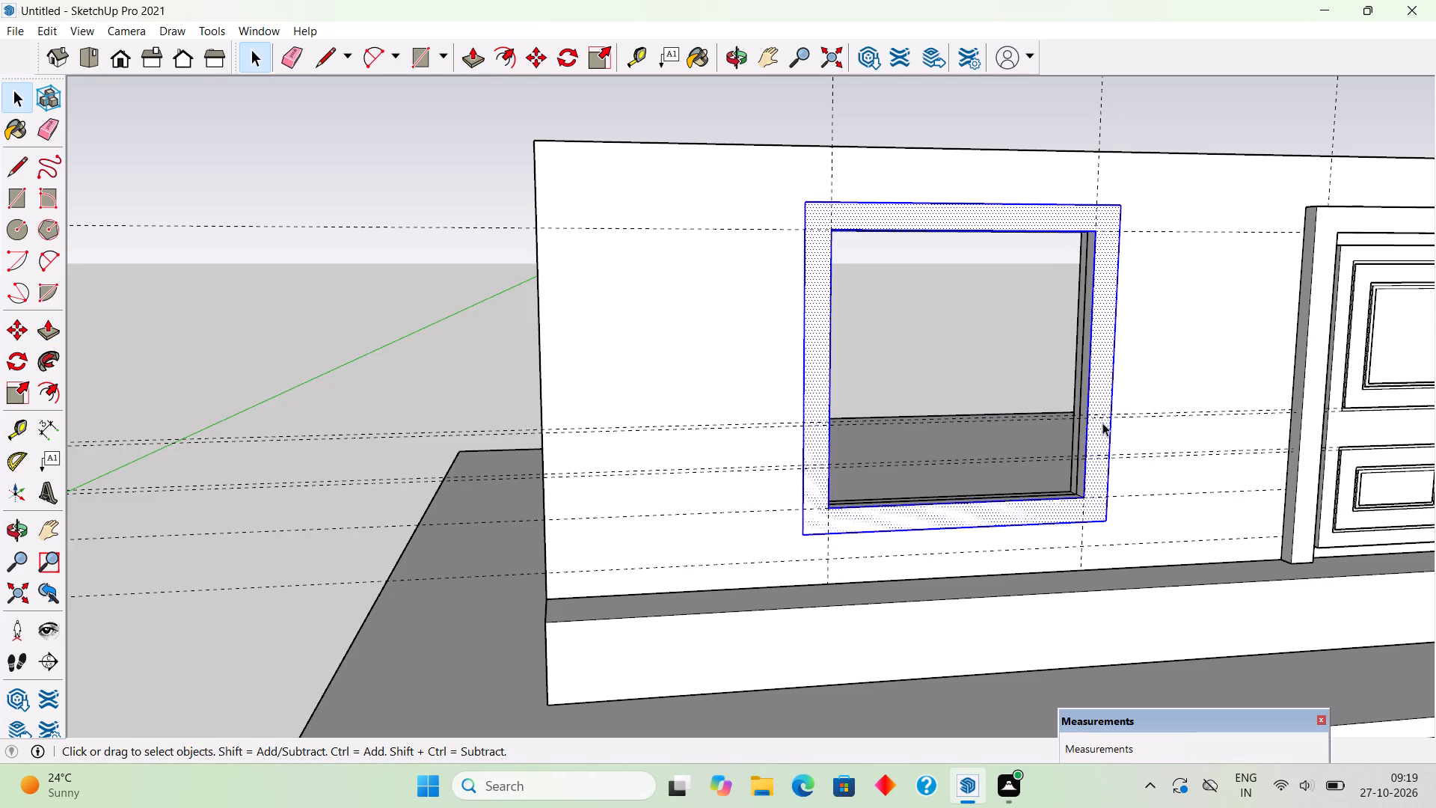
{"action": "right_click", "coordinate": [1102, 423]}
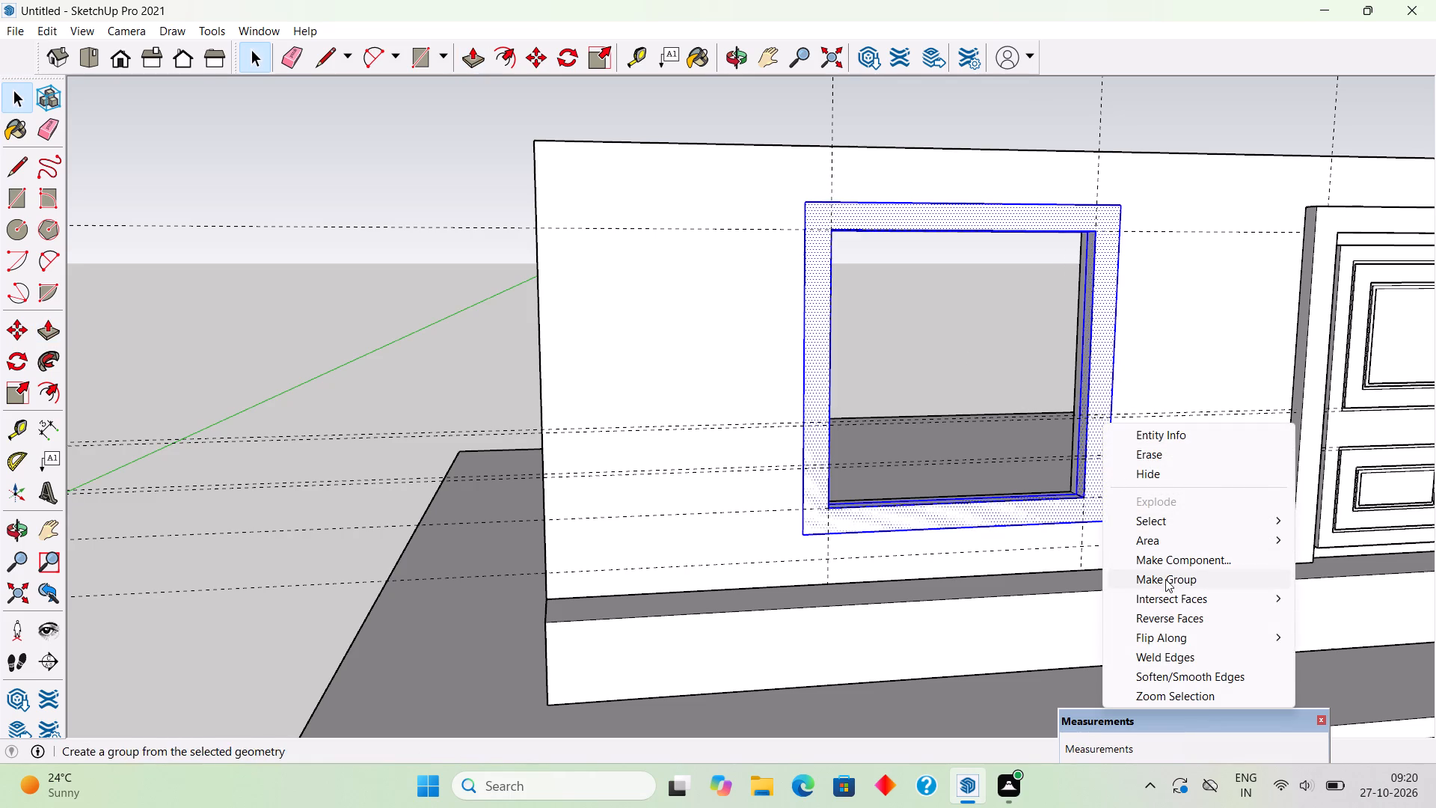
{"action": "left_click", "coordinate": [1165, 579]}
{"action": "scroll", "coordinate": [920, 430], "scroll_direction": "down", "scroll_amount": 4}
{"action": "left_click", "coordinate": [569, 315]}
Draw a 7' by 7' rectangle across the window opening, from its upper corner to the diagonally opposite lower corner.
{"action": "middle_click_drag", "start_coordinate": [880, 475], "coordinate": [1043, 503]}
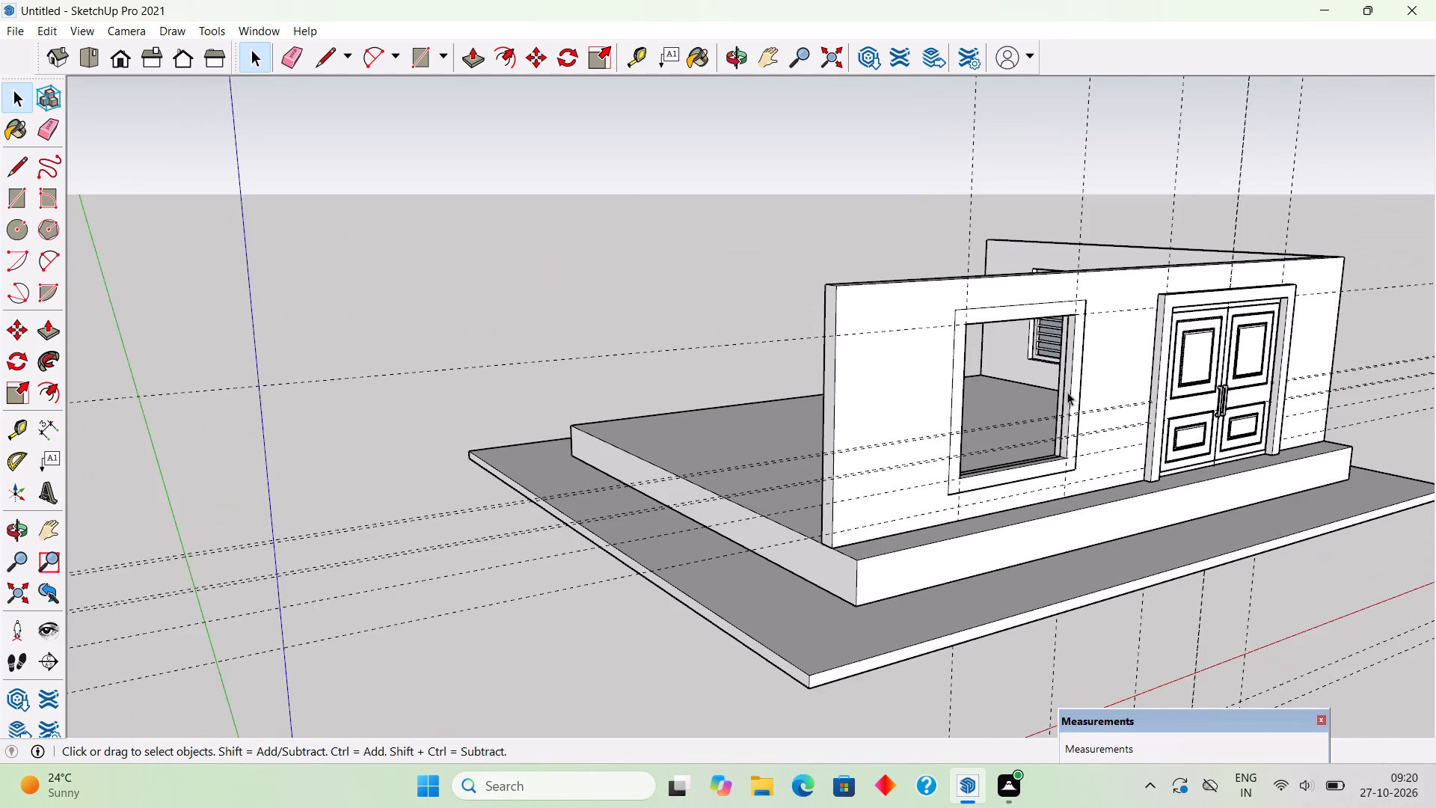
{"action": "scroll", "coordinate": [1067, 391], "scroll_direction": "up", "scroll_amount": 6}
{"action": "middle_click_drag", "start_coordinate": [1067, 393], "coordinate": [981, 379]}
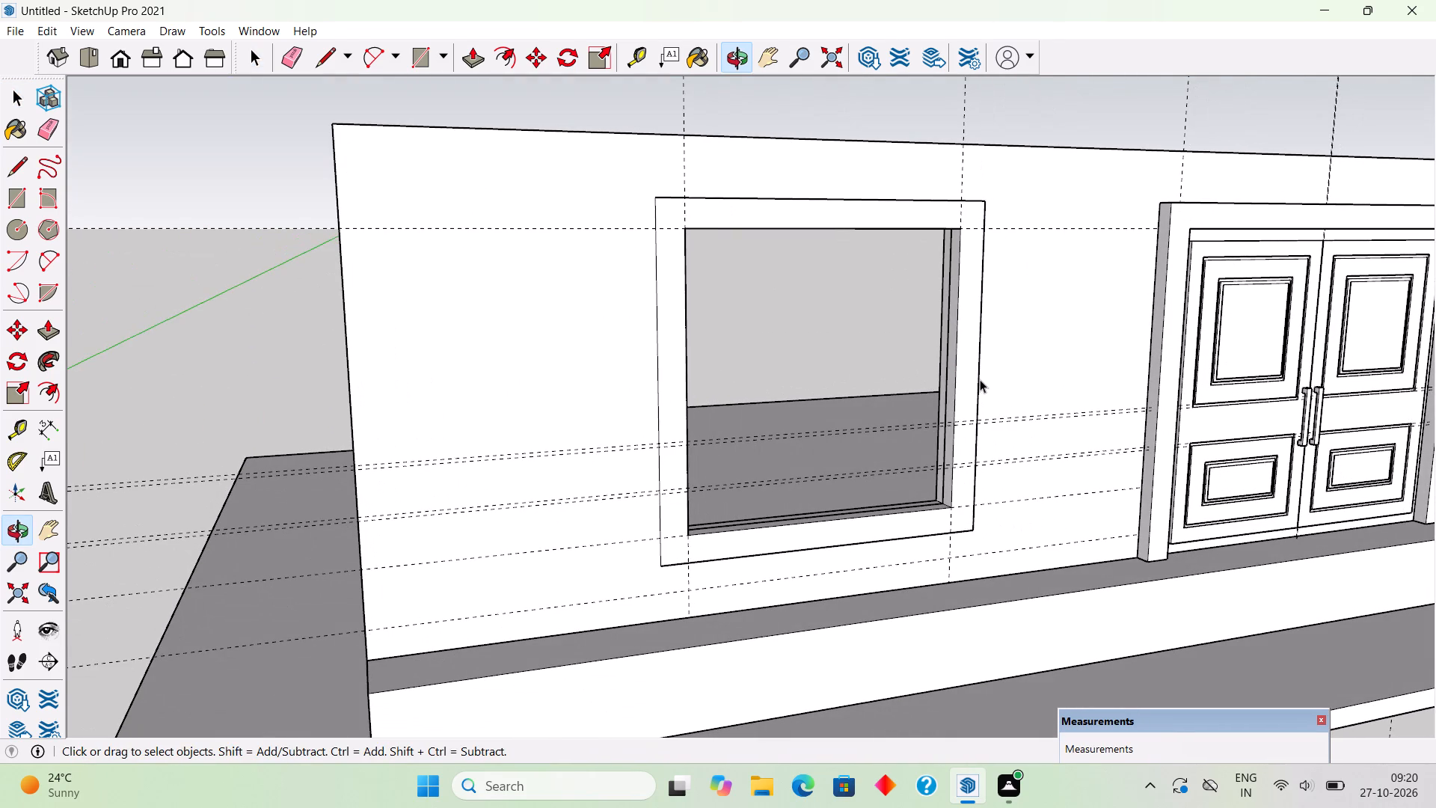
{"action": "key", "text": "r"}
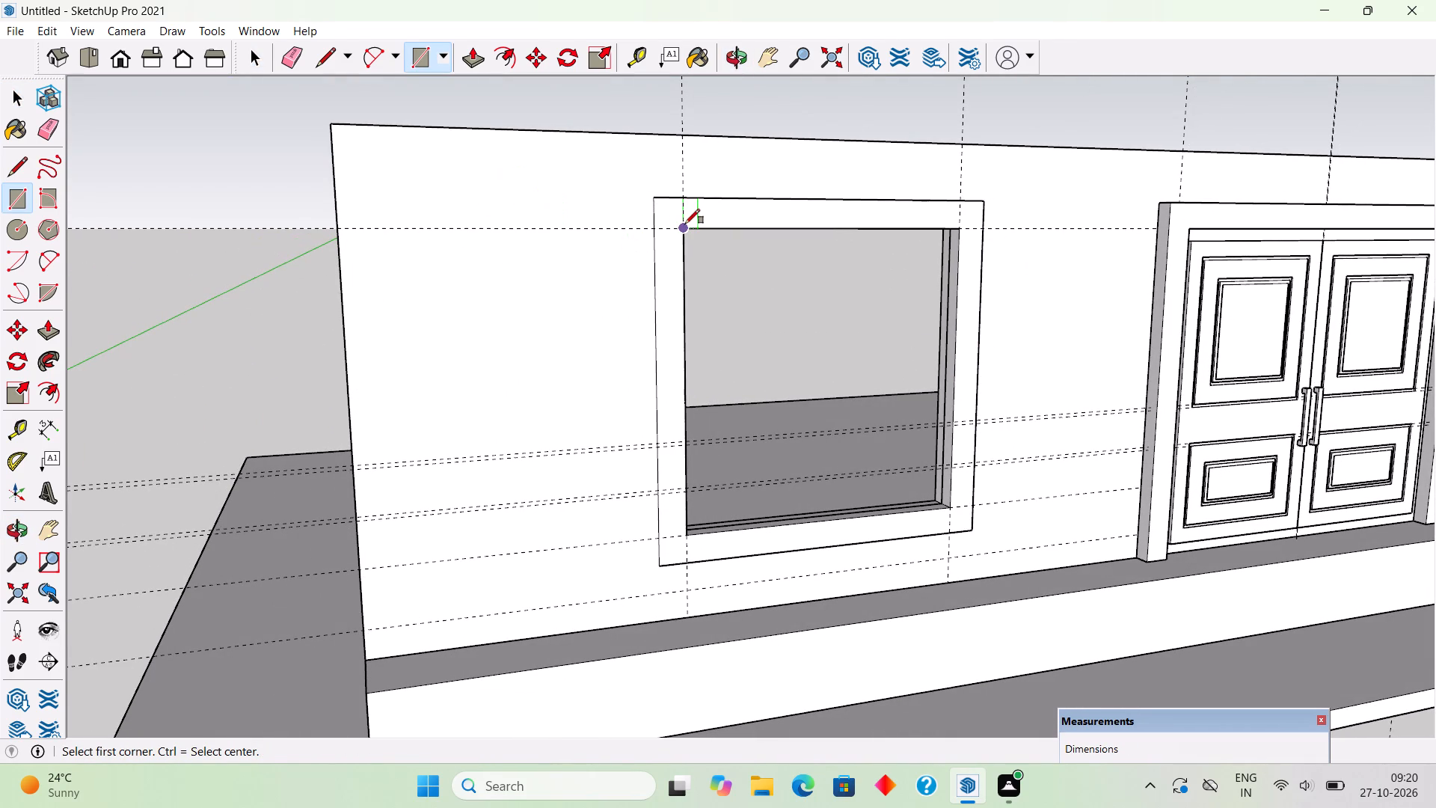
{"action": "left_click", "coordinate": [685, 224]}
{"action": "left_click", "coordinate": [954, 508]}
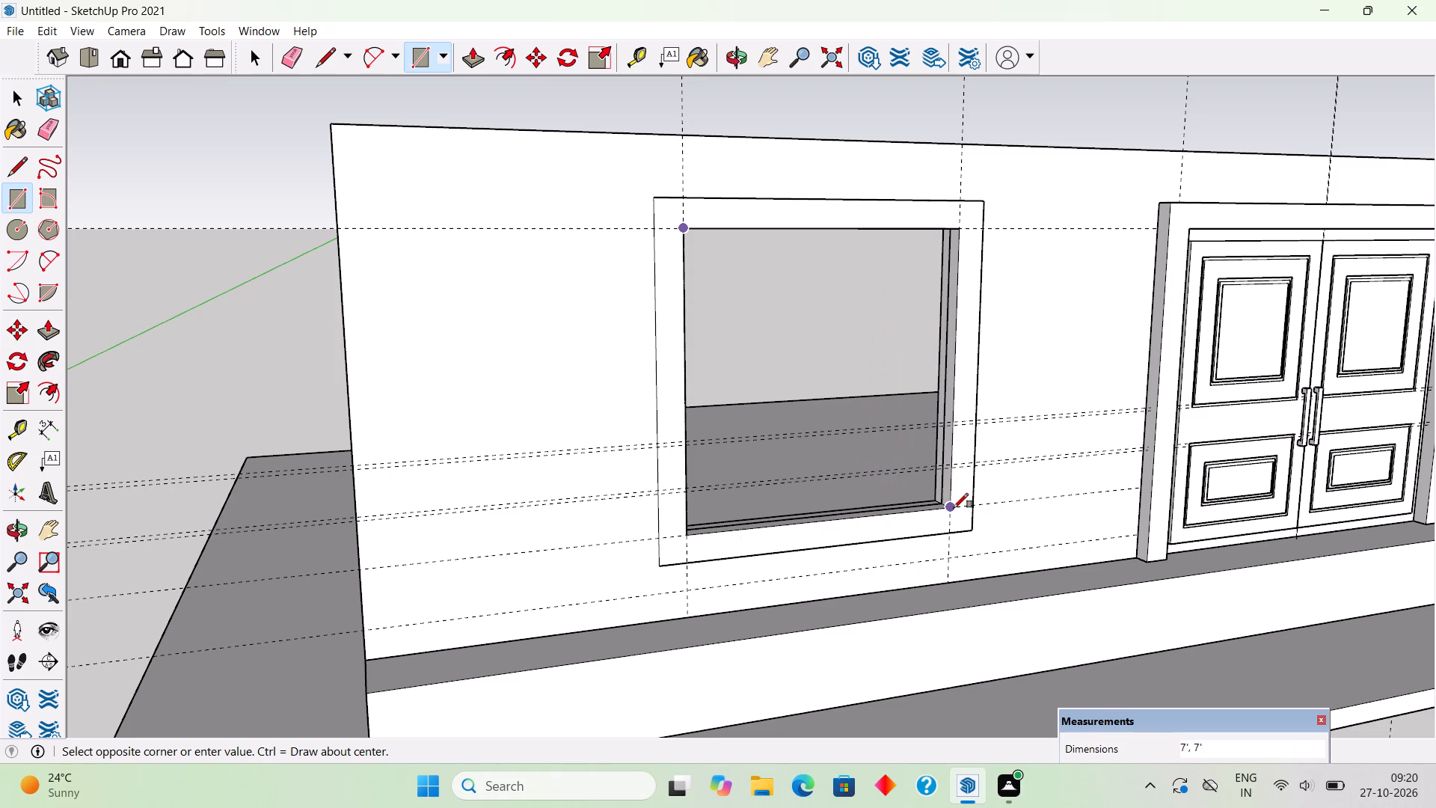
Offset the window rectangle's outline 6" inward.
{"action": "key", "text": "e"}
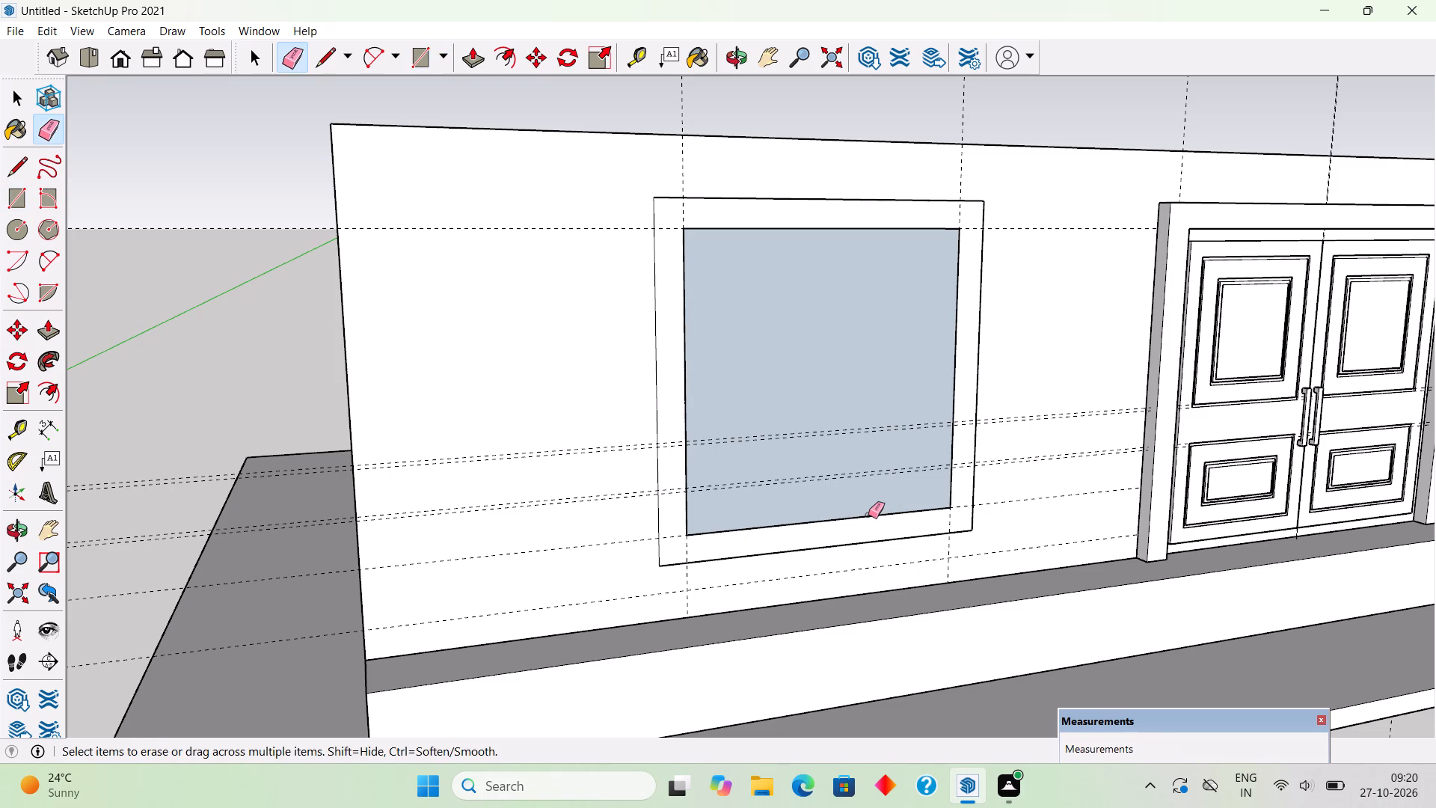
{"action": "key", "text": "f"}
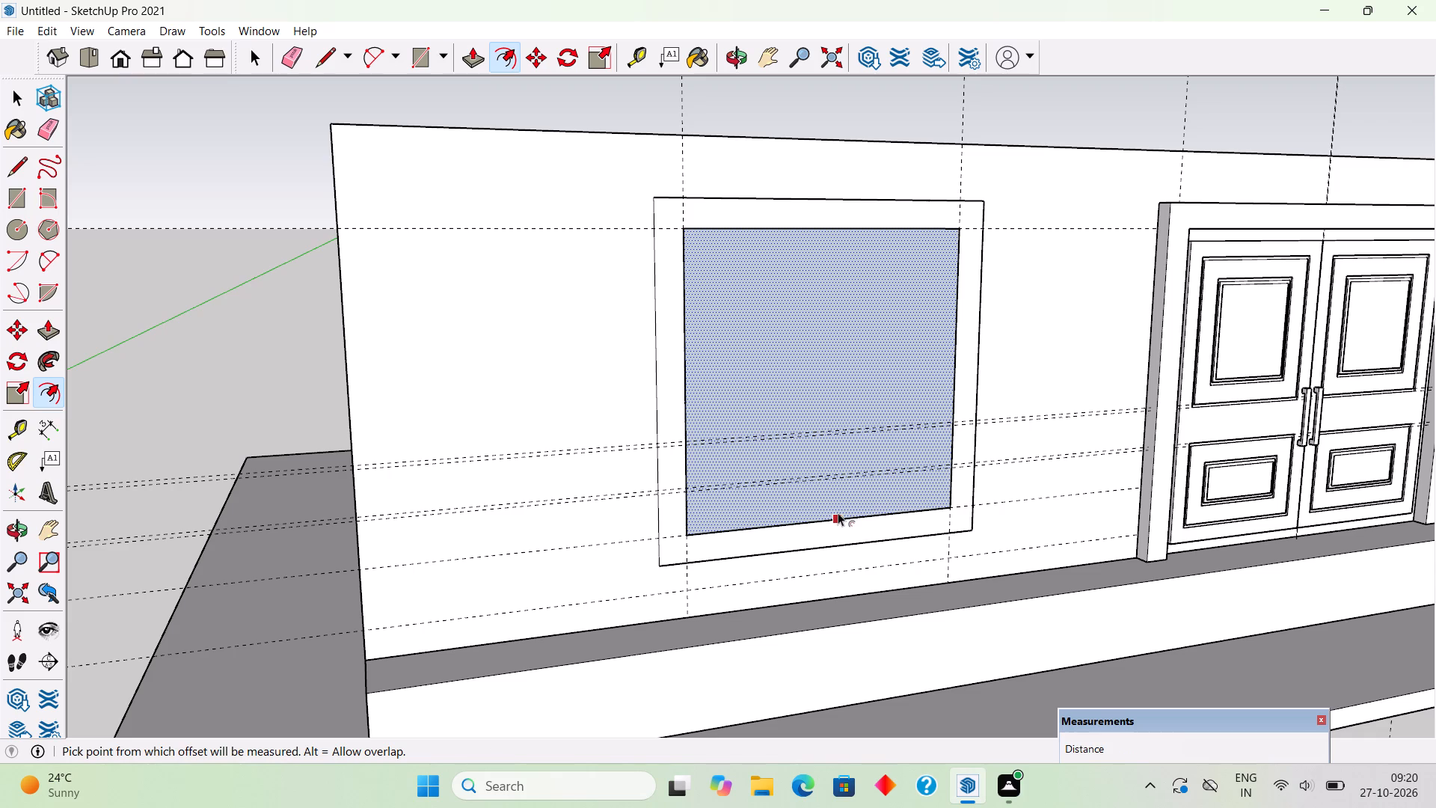
{"action": "left_click", "coordinate": [837, 512]}
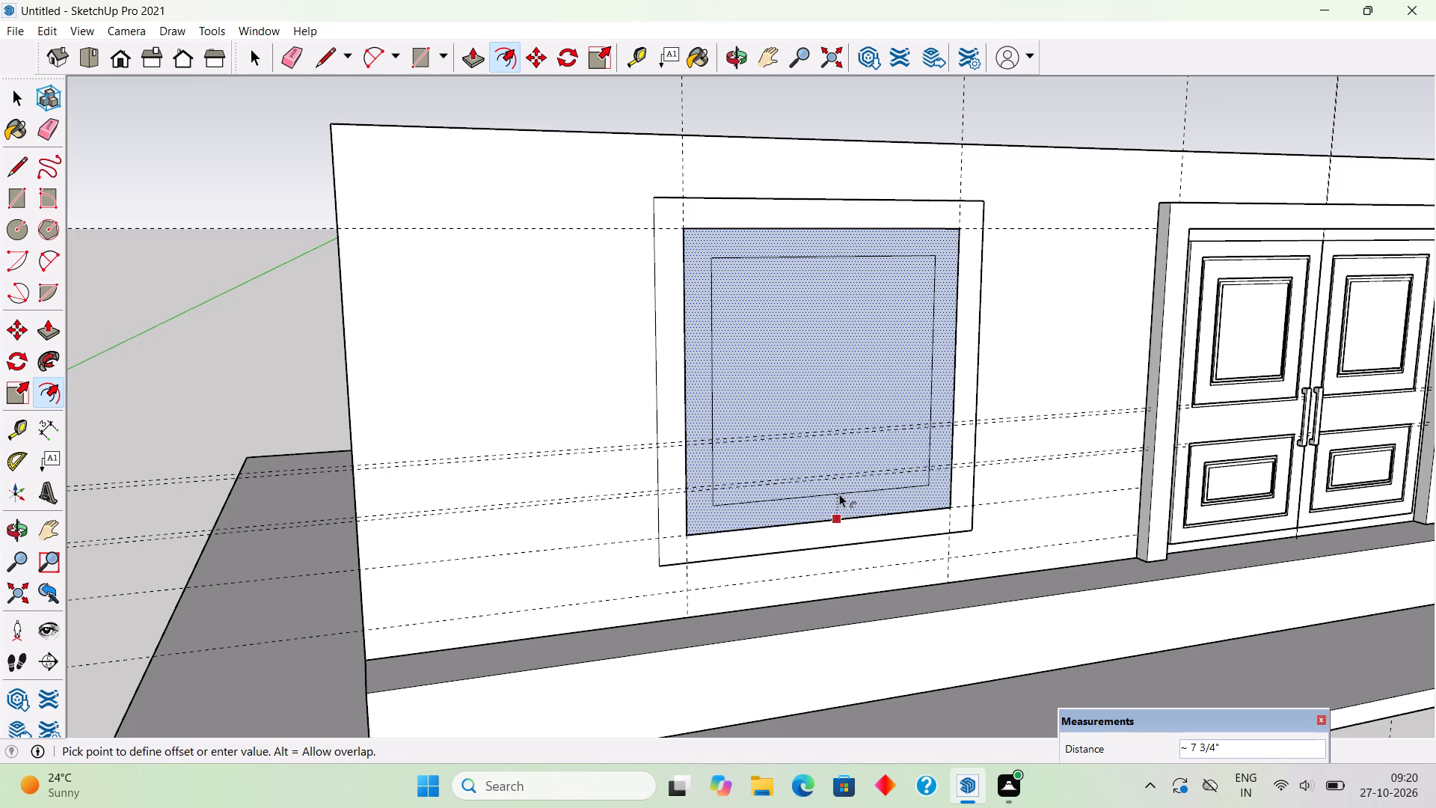
{"action": "type", "text": "6\""}
{"action": "key", "text": "Return"}
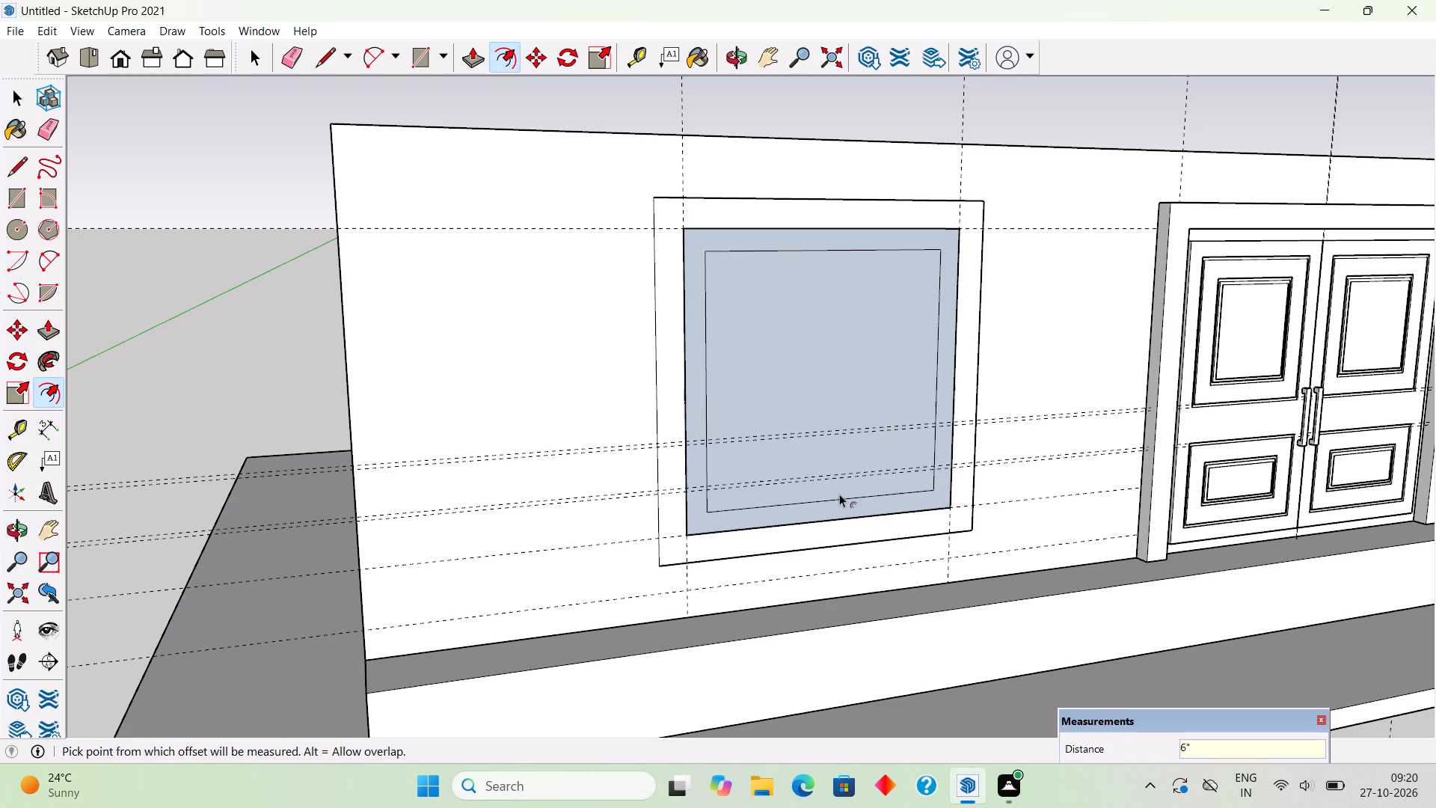
{"action": "key", "text": "space"}
Place a vertical guide through the middle of the window rectangle.
{"action": "middle_click_drag", "start_coordinate": [694, 473], "coordinate": [546, 426]}
{"action": "scroll", "coordinate": [546, 426], "scroll_direction": "down", "scroll_amount": 2}
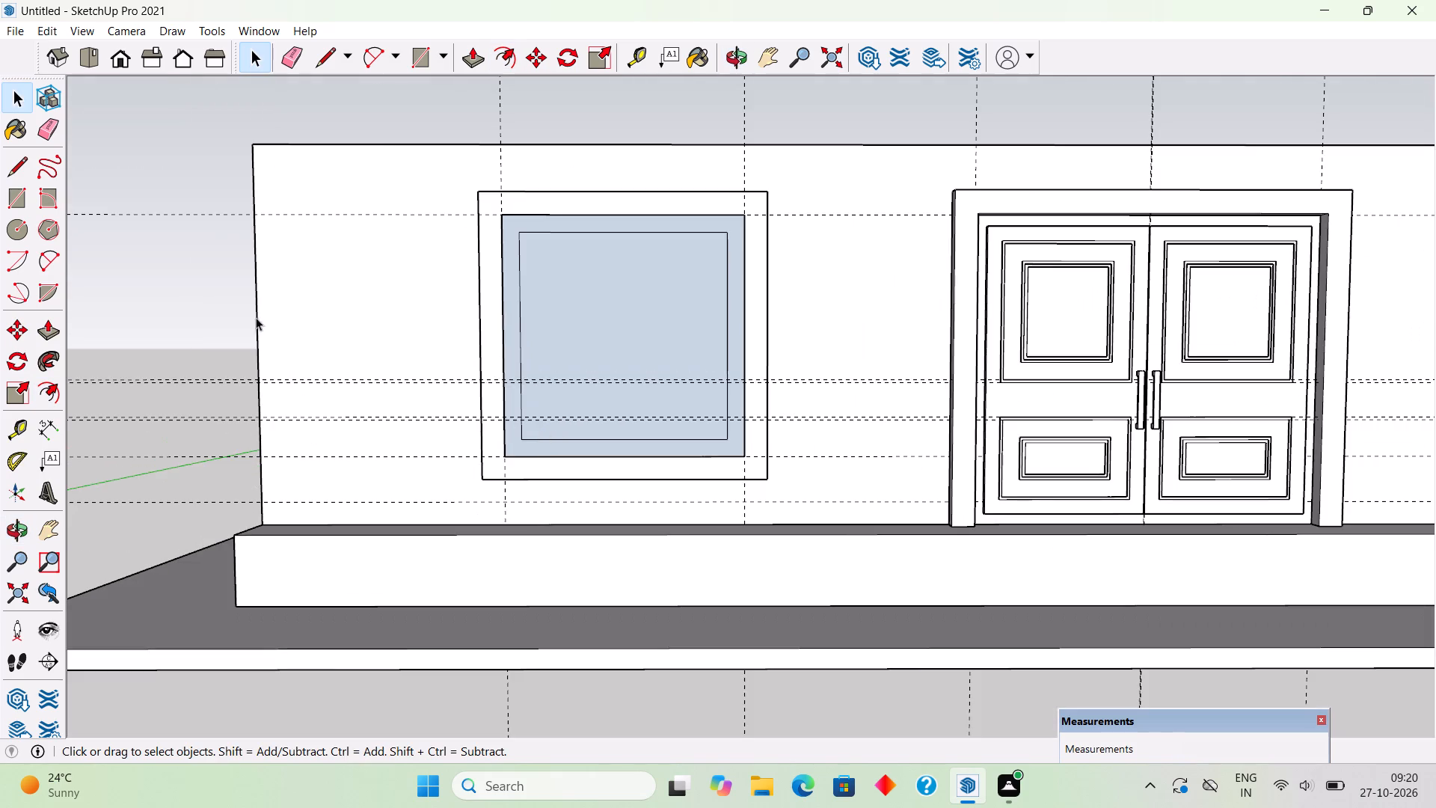
{"action": "scroll", "coordinate": [248, 312], "scroll_direction": "up", "scroll_amount": 3}
{"action": "middle_click_drag", "start_coordinate": [289, 326], "coordinate": [354, 336]}
{"action": "key", "text": "t"}
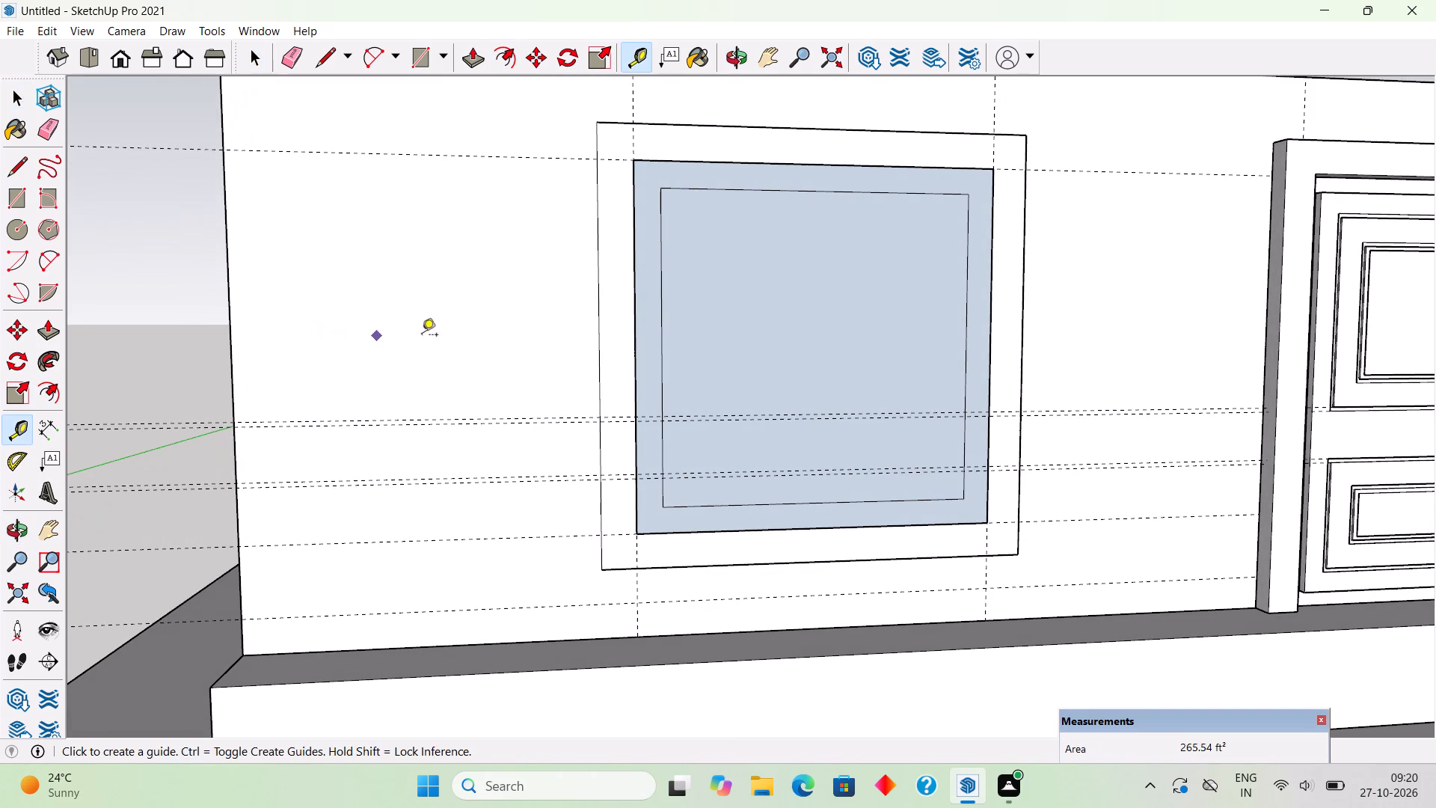
{"action": "left_click", "coordinate": [663, 342]}
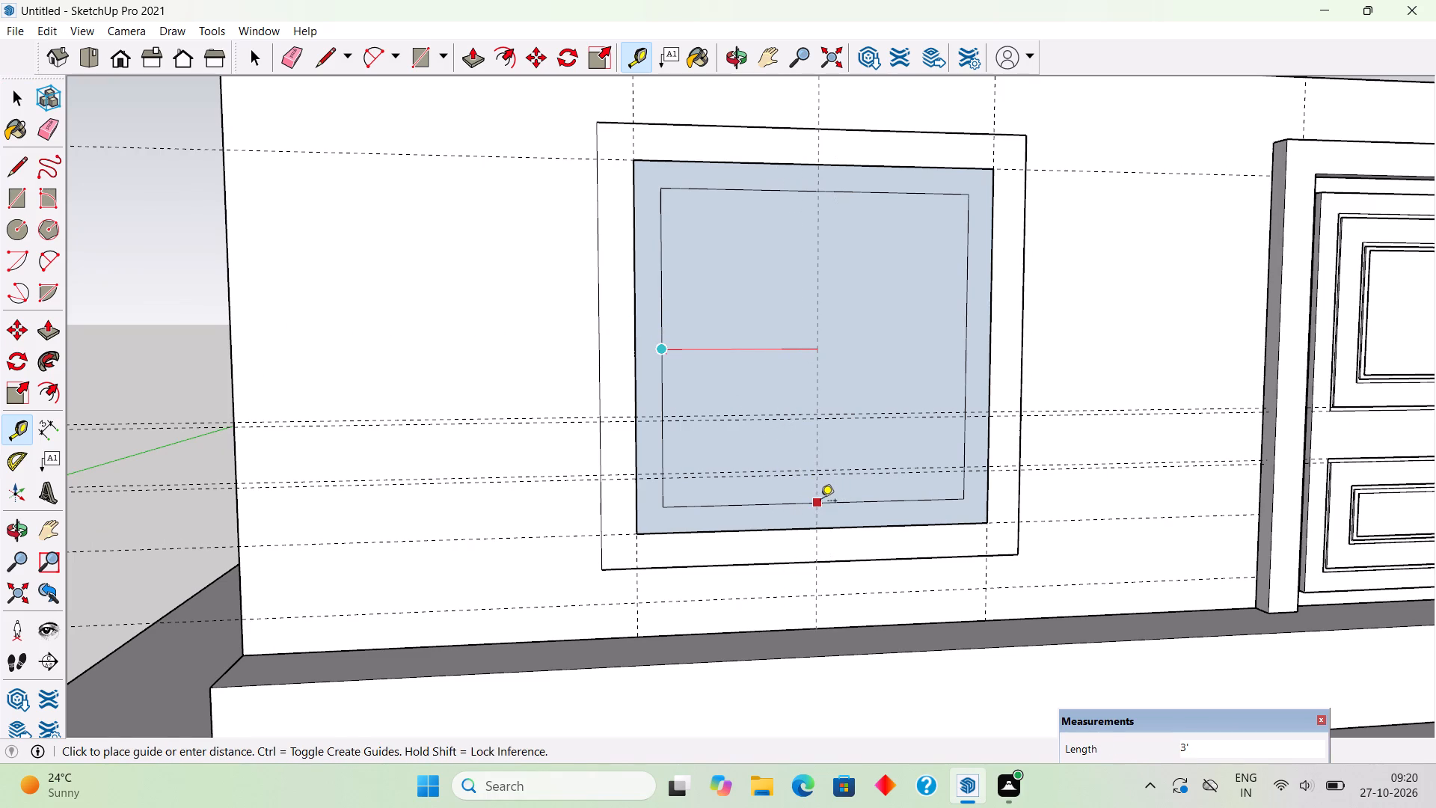
{"action": "key", "text": "t"}
{"action": "left_click", "coordinate": [992, 352]}
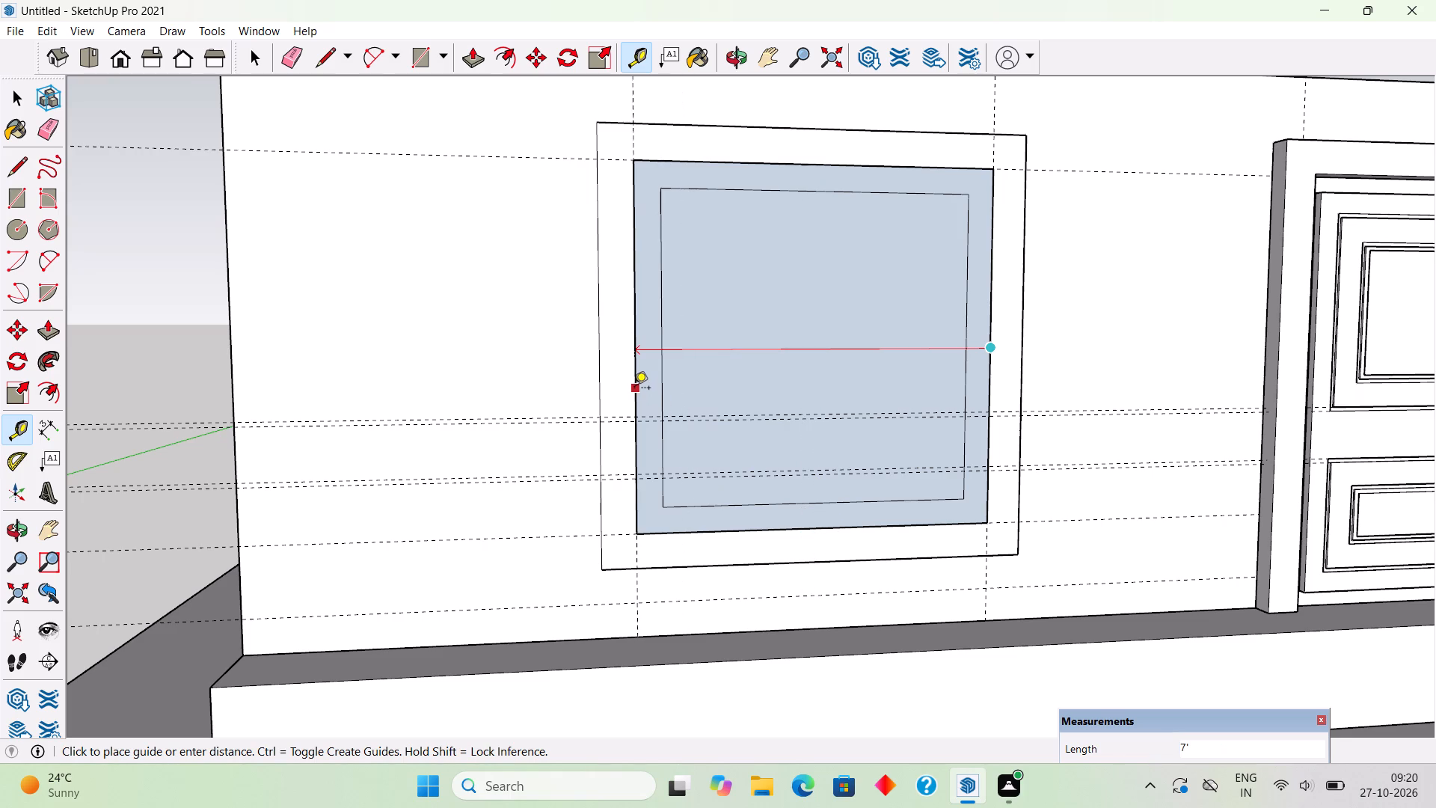
{"action": "left_click", "coordinate": [811, 530]}
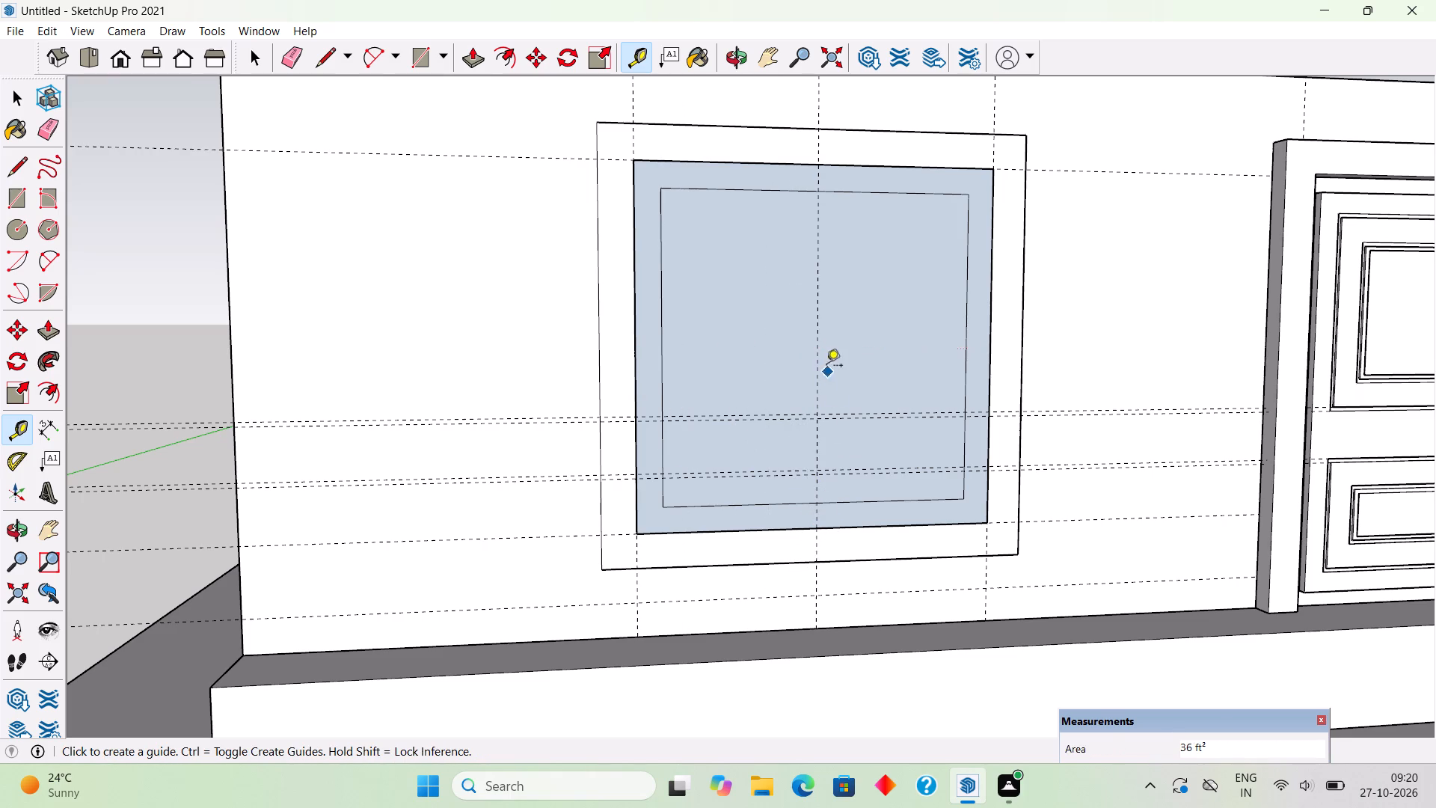
Add a vertical guide 3" to the door side of the window's centre guide and another 6" back from it.
{"action": "left_click", "coordinate": [814, 319]}
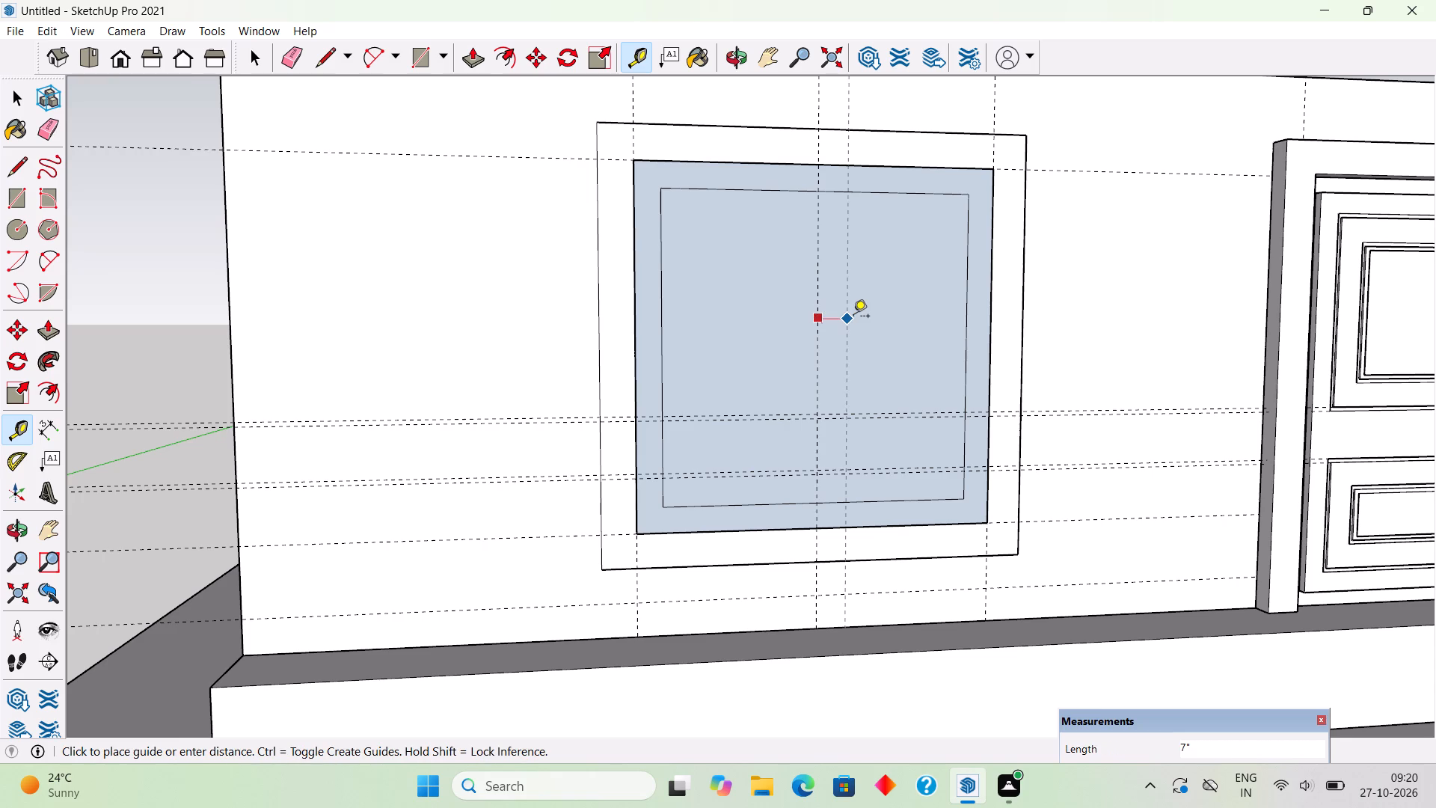
{"action": "type", "text": "3\""}
{"action": "key", "text": "Return"}
{"action": "left_click", "coordinate": [829, 341]}
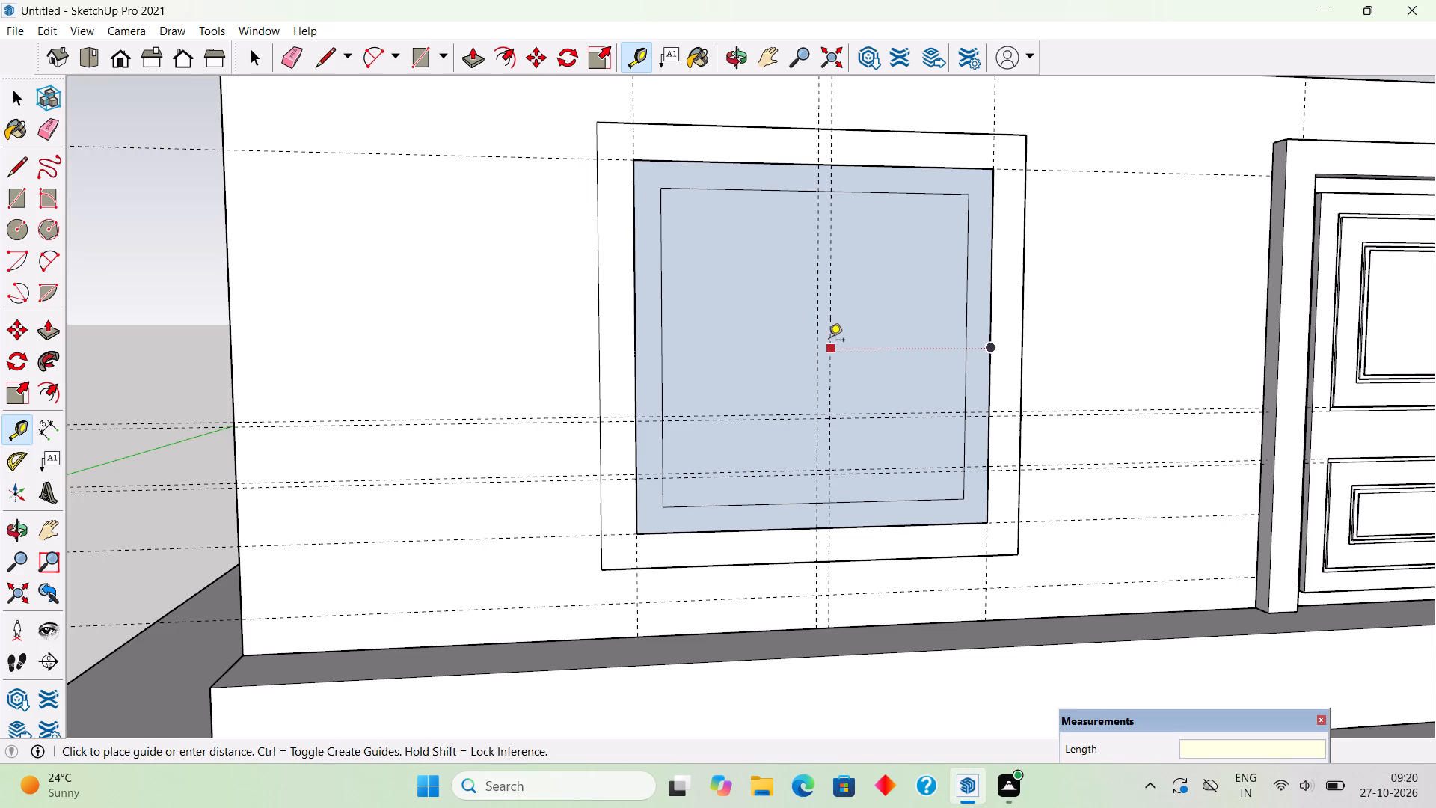
{"action": "key", "text": "t"}
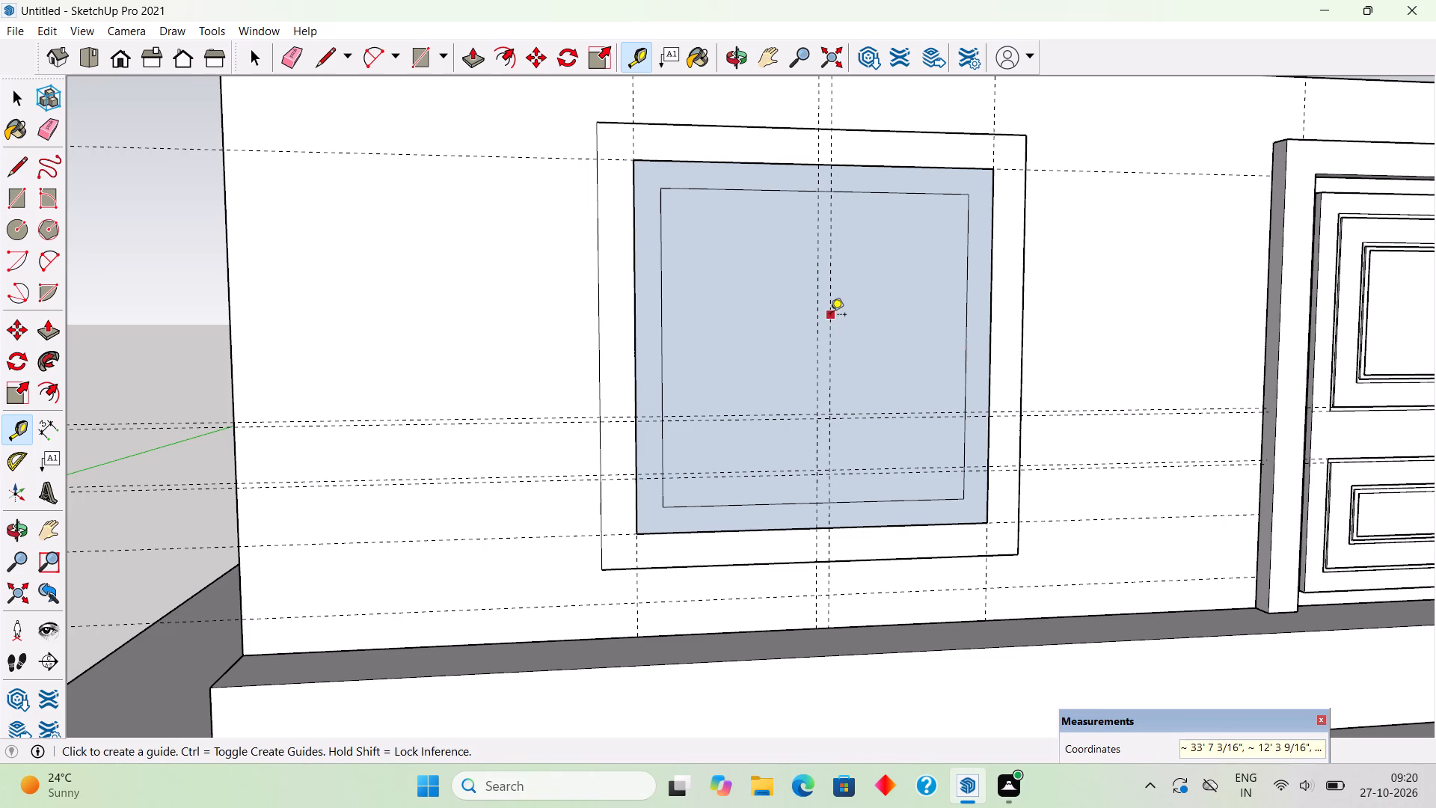
{"action": "left_click", "coordinate": [830, 316]}
{"action": "type", "text": "6\""}
{"action": "key", "text": "Return"}
Add a horizontal guide 1.5' below the inner rectangle's top edge and a second one 6" below that.
{"action": "left_click", "coordinate": [749, 189]}
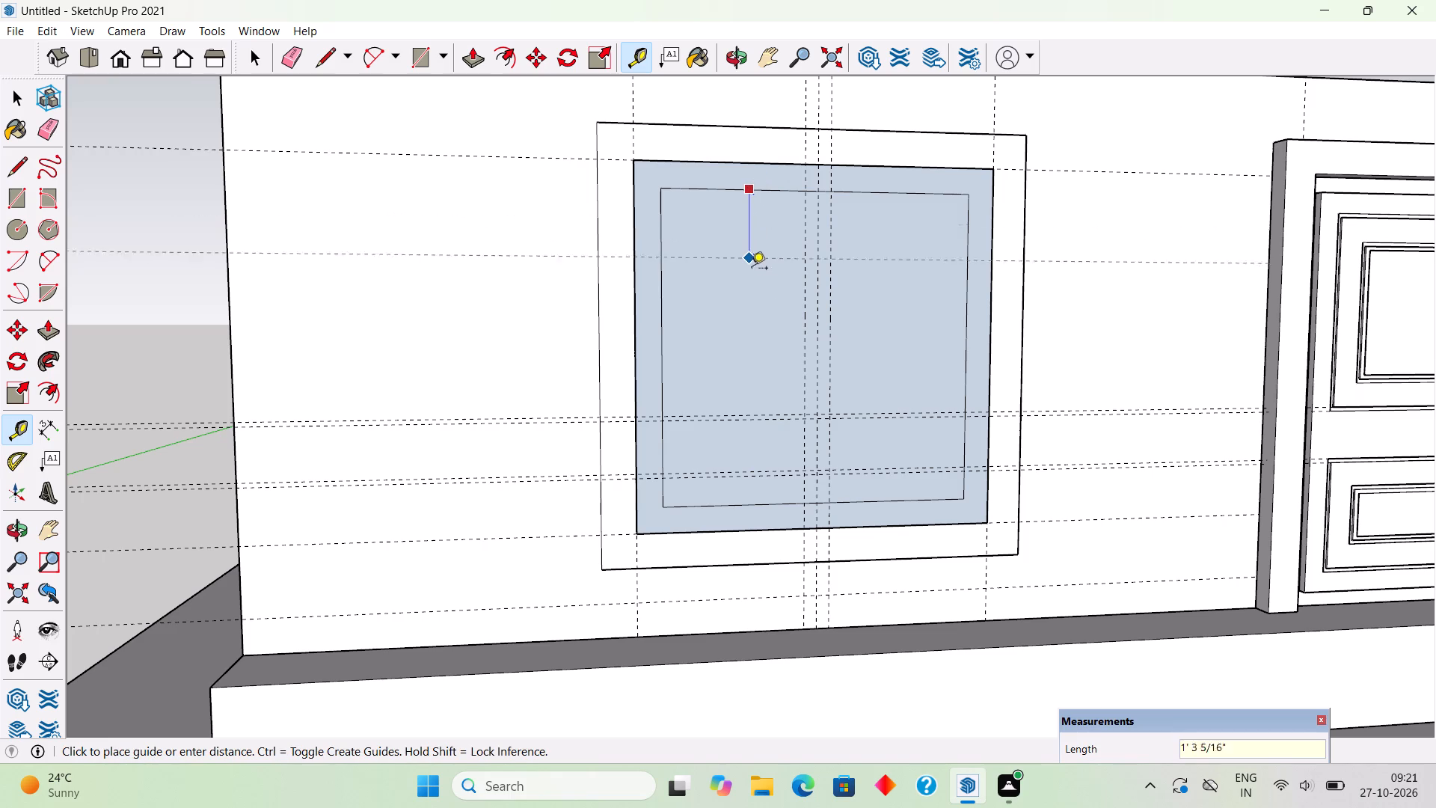
{"action": "type", "text": "1.5'"}
{"action": "key", "text": "Return"}
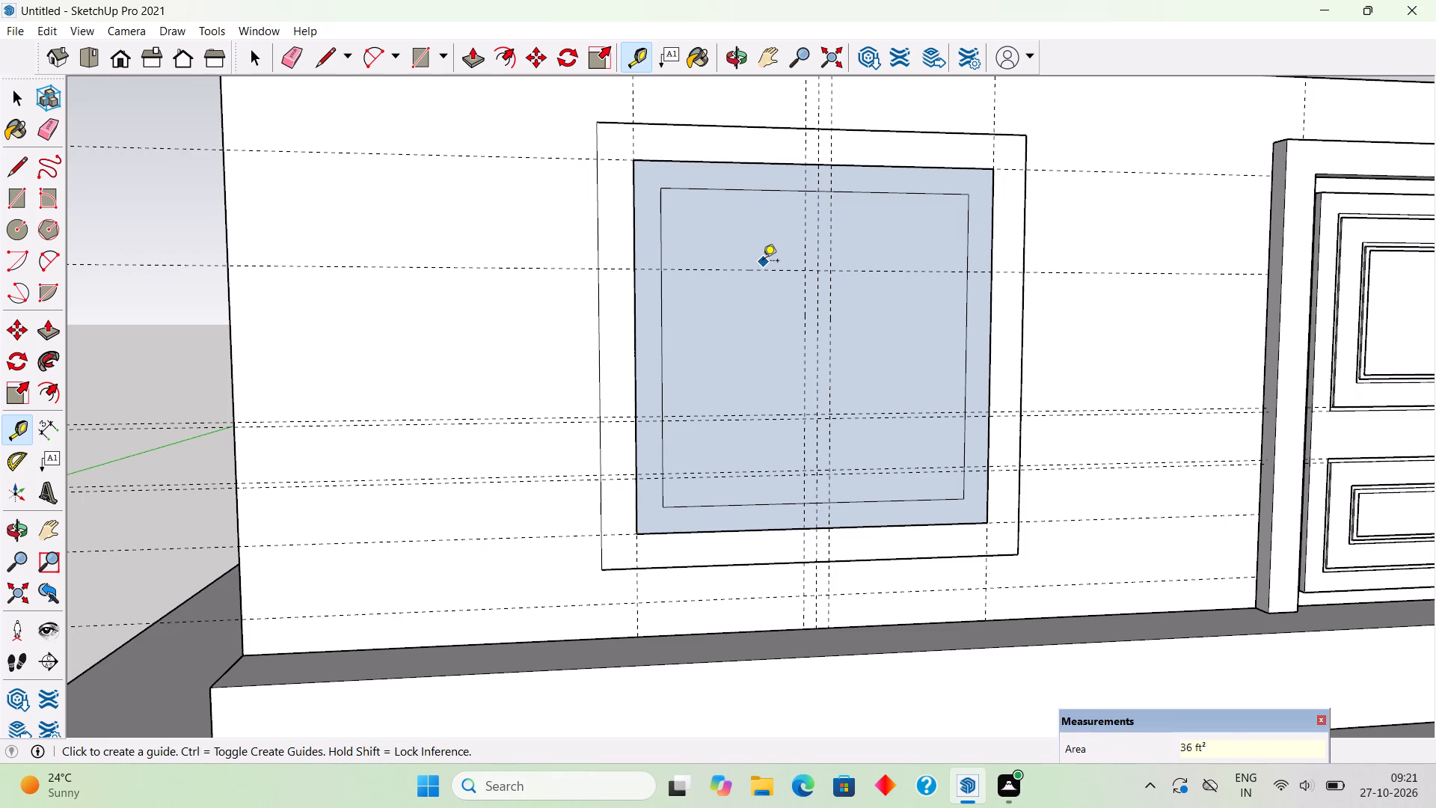
{"action": "left_click", "coordinate": [764, 269]}
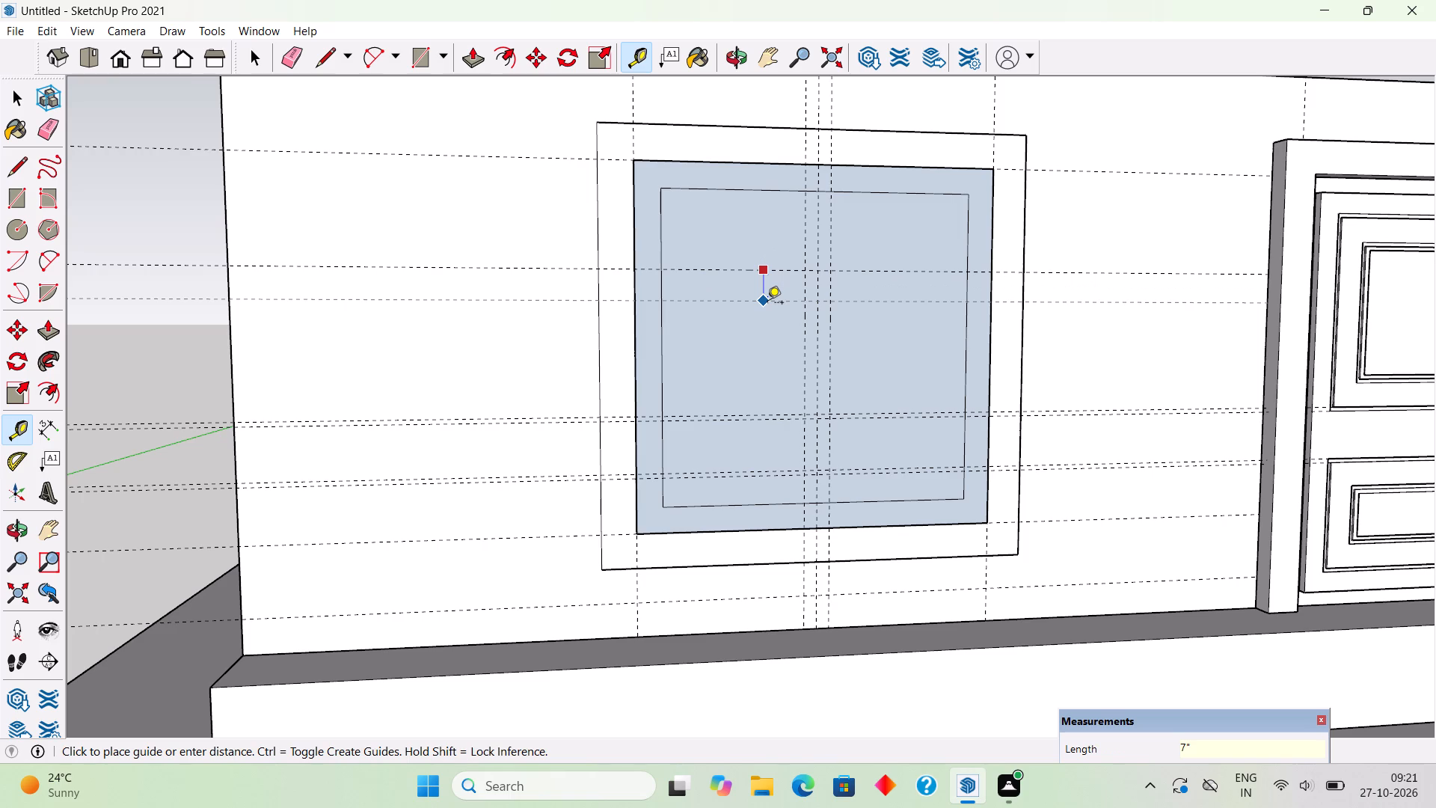
{"action": "type", "text": "6\""}
{"action": "key", "text": "Return"}
{"action": "key", "text": "space"}
Draw two 6' horizontal lines across the inner window rectangle along the two horizontal guides spaced 6" apart.
{"action": "middle_click_drag", "start_coordinate": [770, 403], "coordinate": [797, 444]}
{"action": "middle_click_drag", "start_coordinate": [684, 340], "coordinate": [586, 254]}
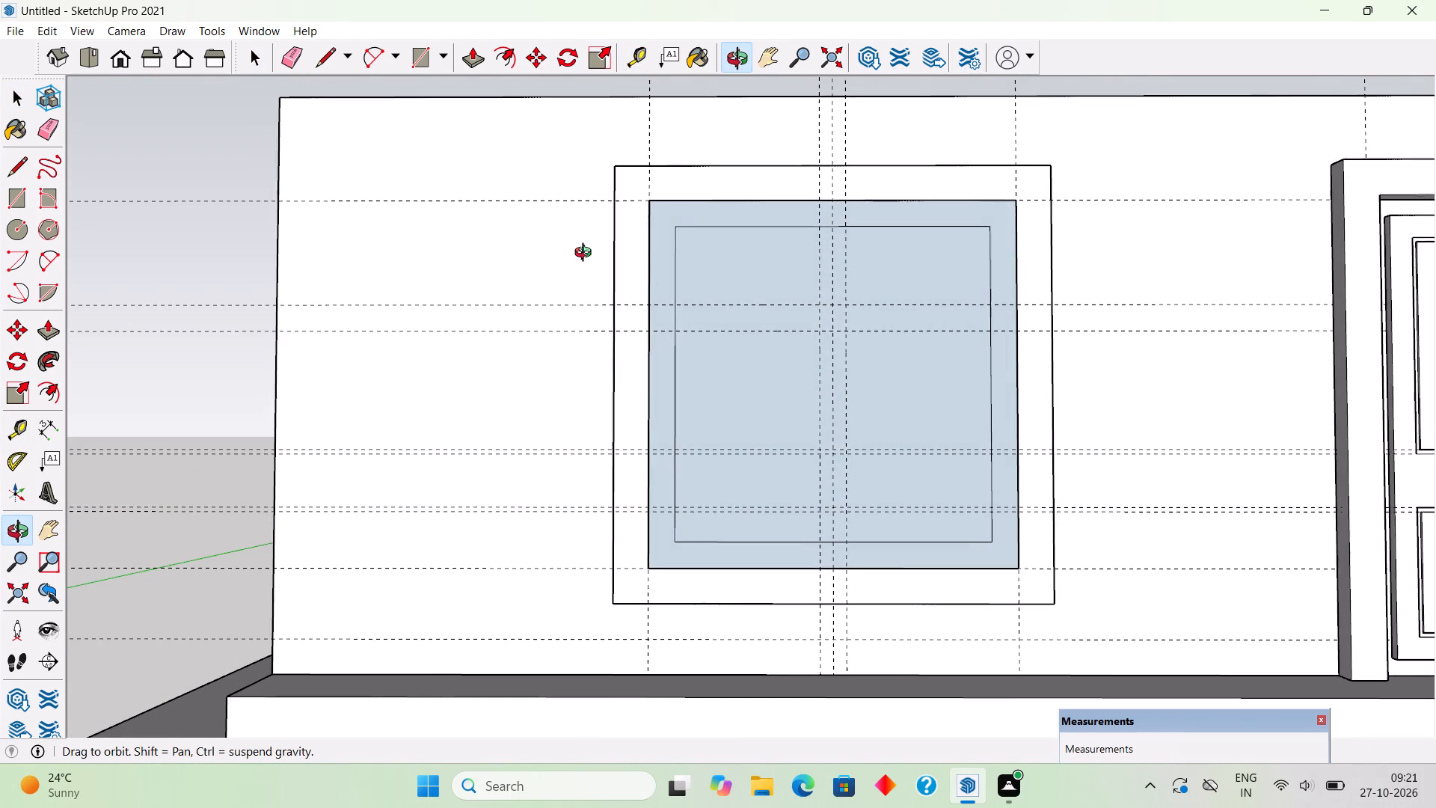
{"action": "middle_click_drag", "start_coordinate": [586, 254], "coordinate": [591, 252]}
{"action": "key", "text": "l"}
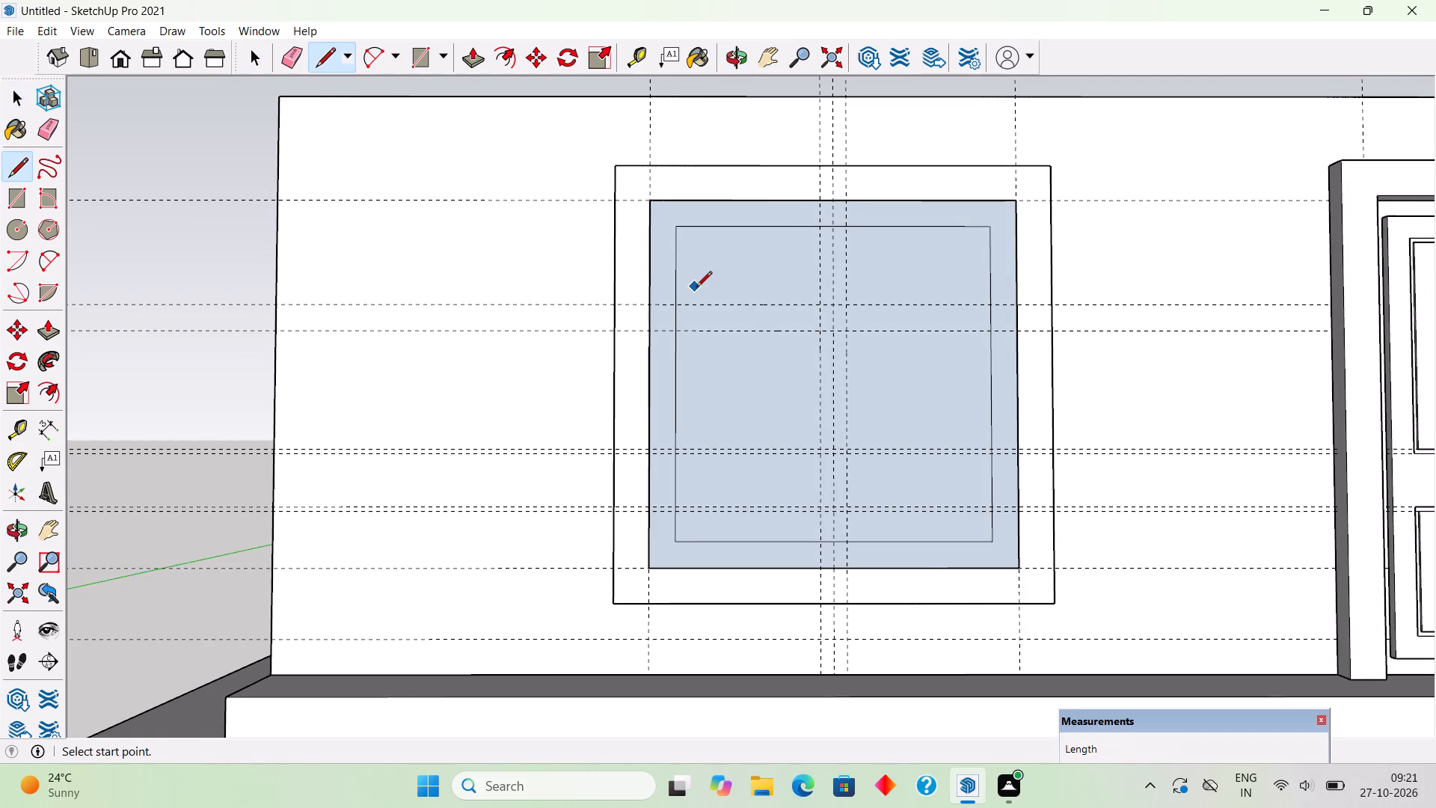
{"action": "left_click", "coordinate": [674, 304]}
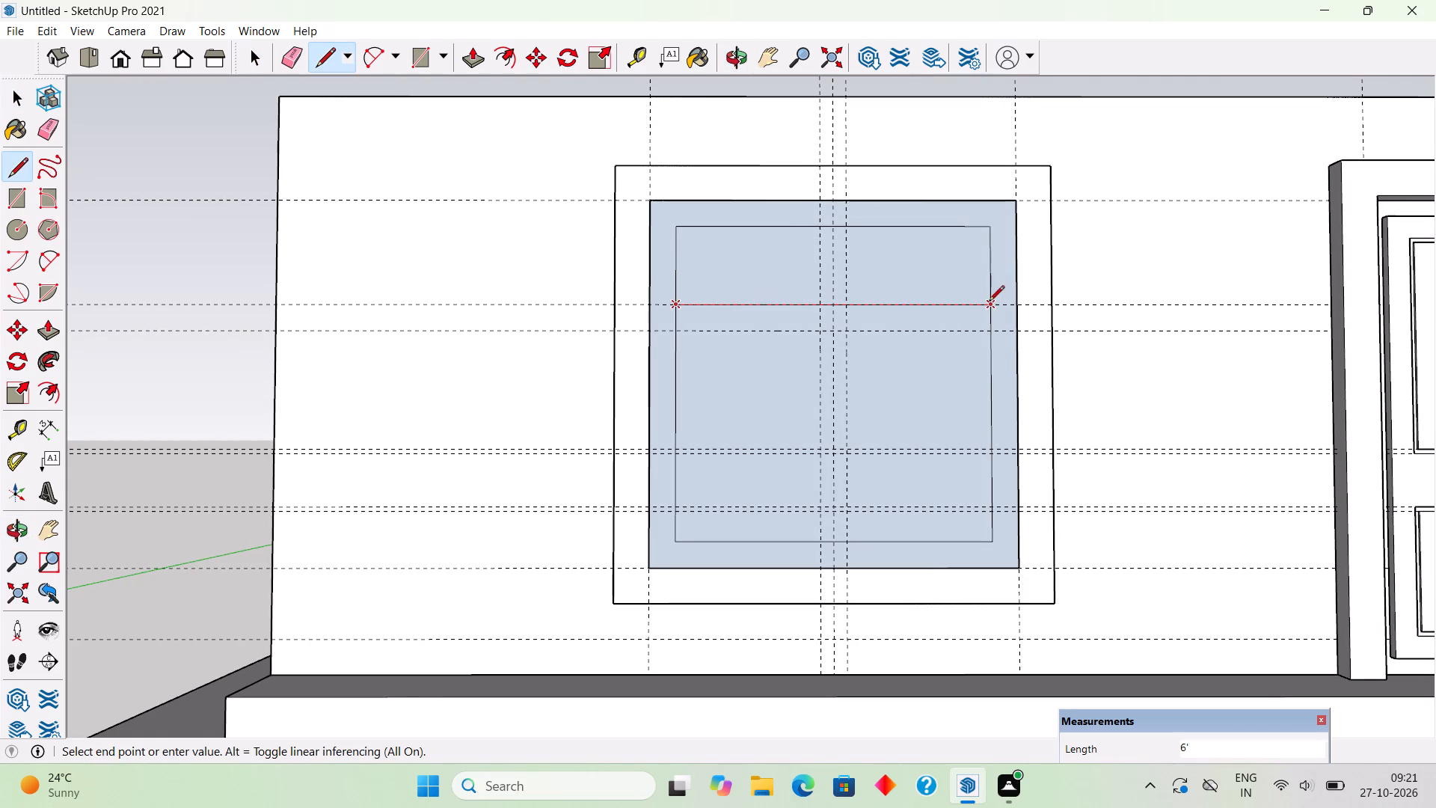
{"action": "left_click", "coordinate": [993, 302]}
{"action": "left_click", "coordinate": [672, 333]}
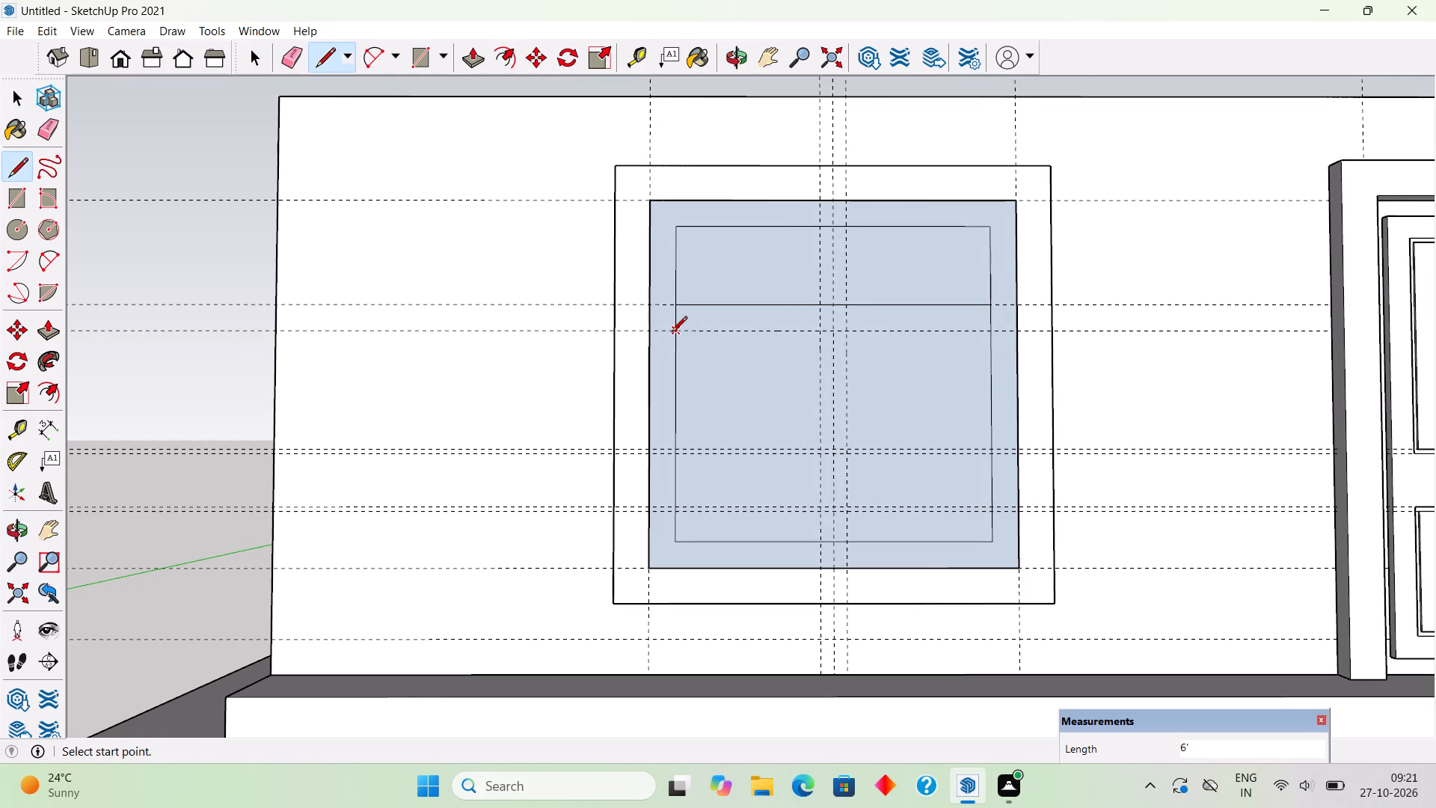
{"action": "left_click", "coordinate": [990, 331]}
Draw two 6' vertical lines through the inner window rectangle along the outer pair of vertical guides.
{"action": "left_click", "coordinate": [848, 545]}
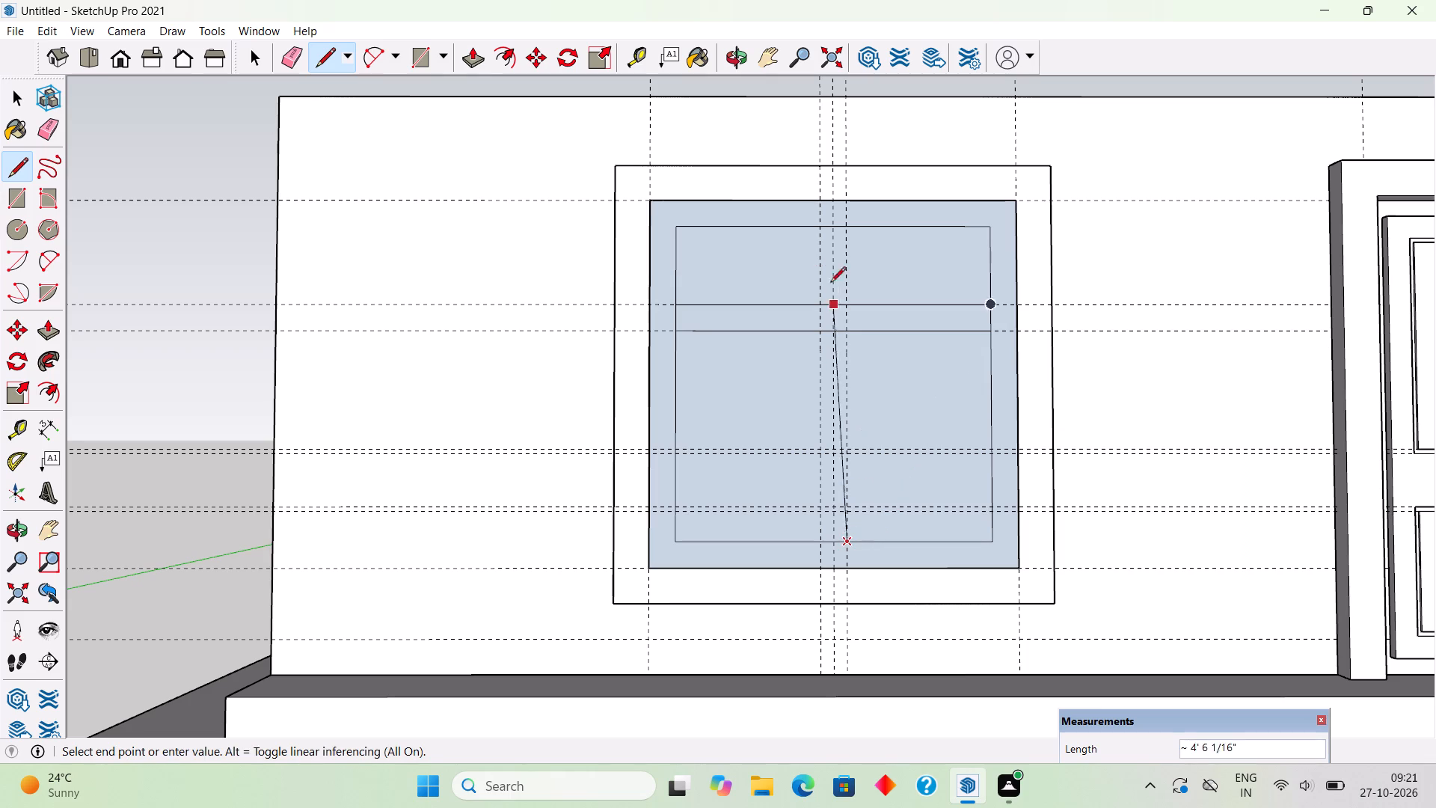
{"action": "left_click", "coordinate": [846, 223]}
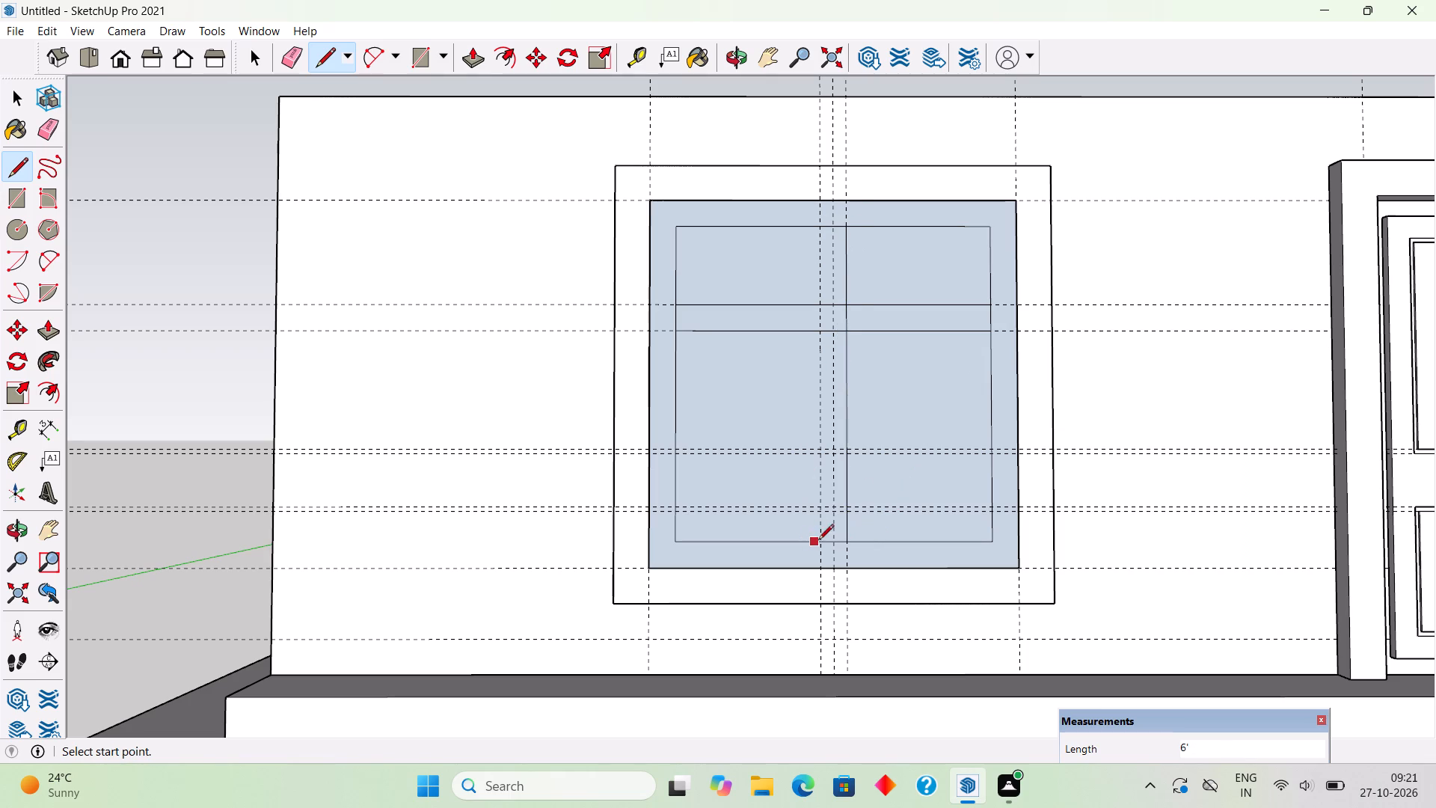
{"action": "left_click", "coordinate": [822, 539]}
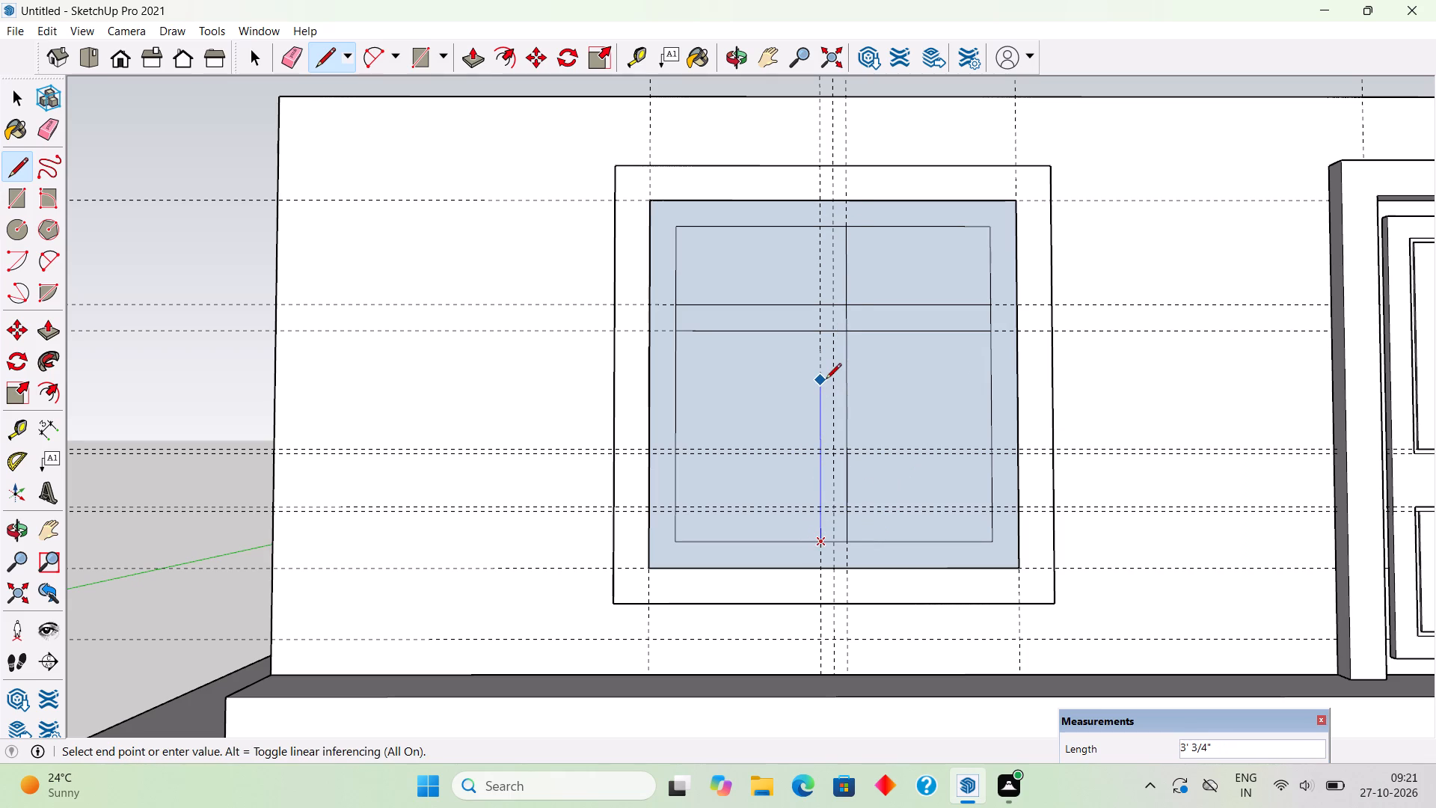
{"action": "left_click", "coordinate": [823, 225]}
{"action": "middle_click_drag", "start_coordinate": [869, 548], "coordinate": [959, 581]}
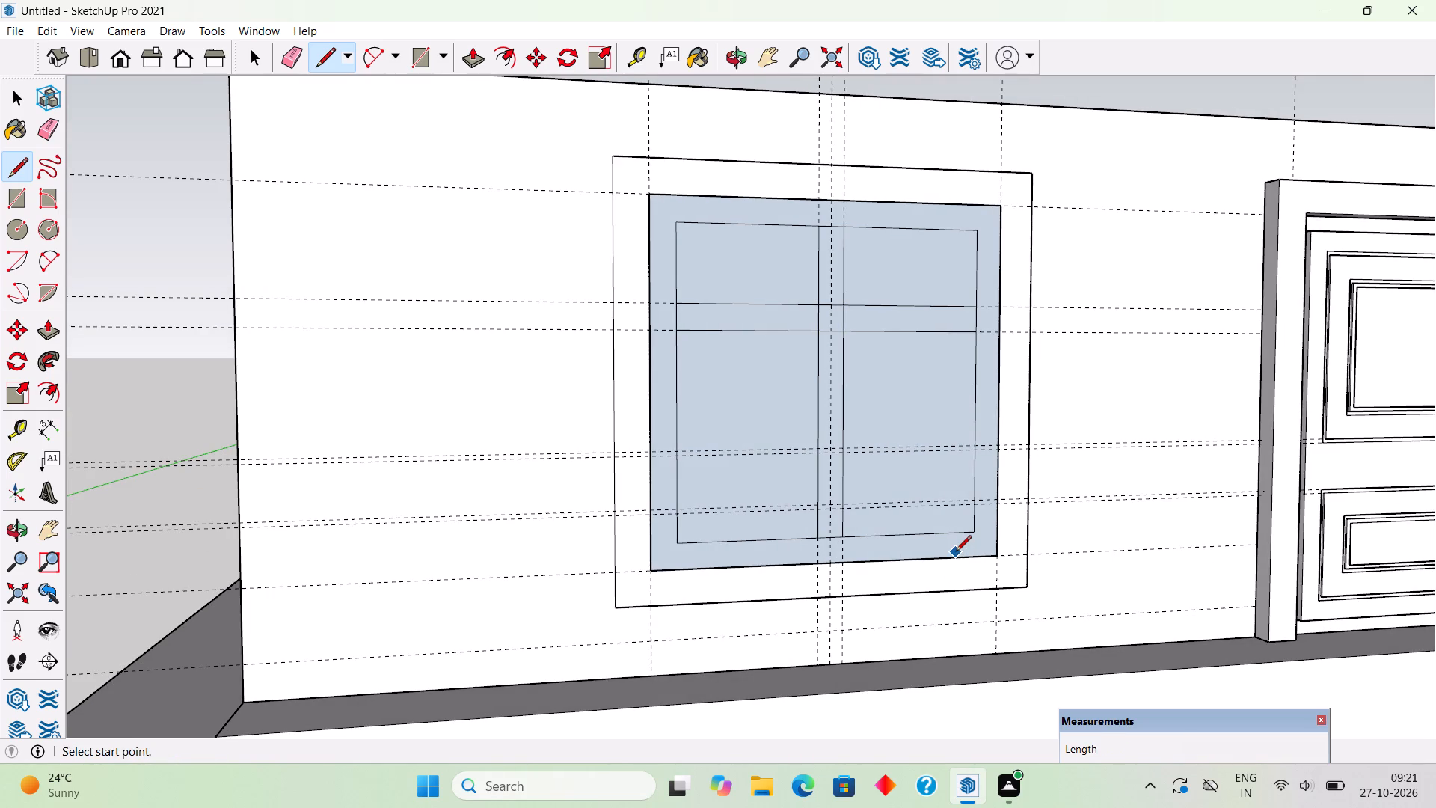
{"action": "key", "text": "space"}
Erase the four short line segments where the window's horizontal and vertical bars cross, merging them into one cross.
{"action": "scroll", "coordinate": [814, 245], "scroll_direction": "up", "scroll_amount": 4}
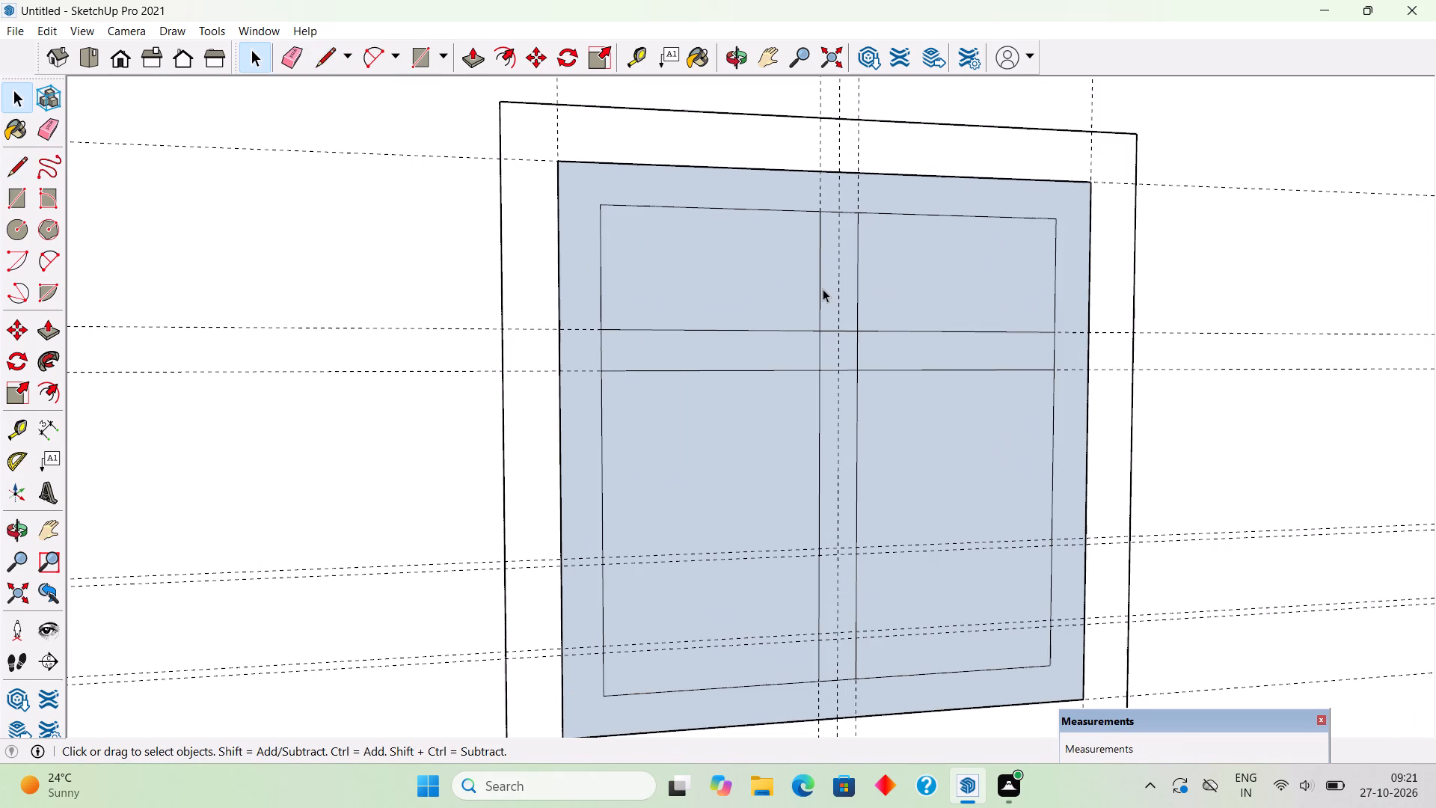
{"action": "key", "text": "e"}
{"action": "left_click", "coordinate": [842, 329]}
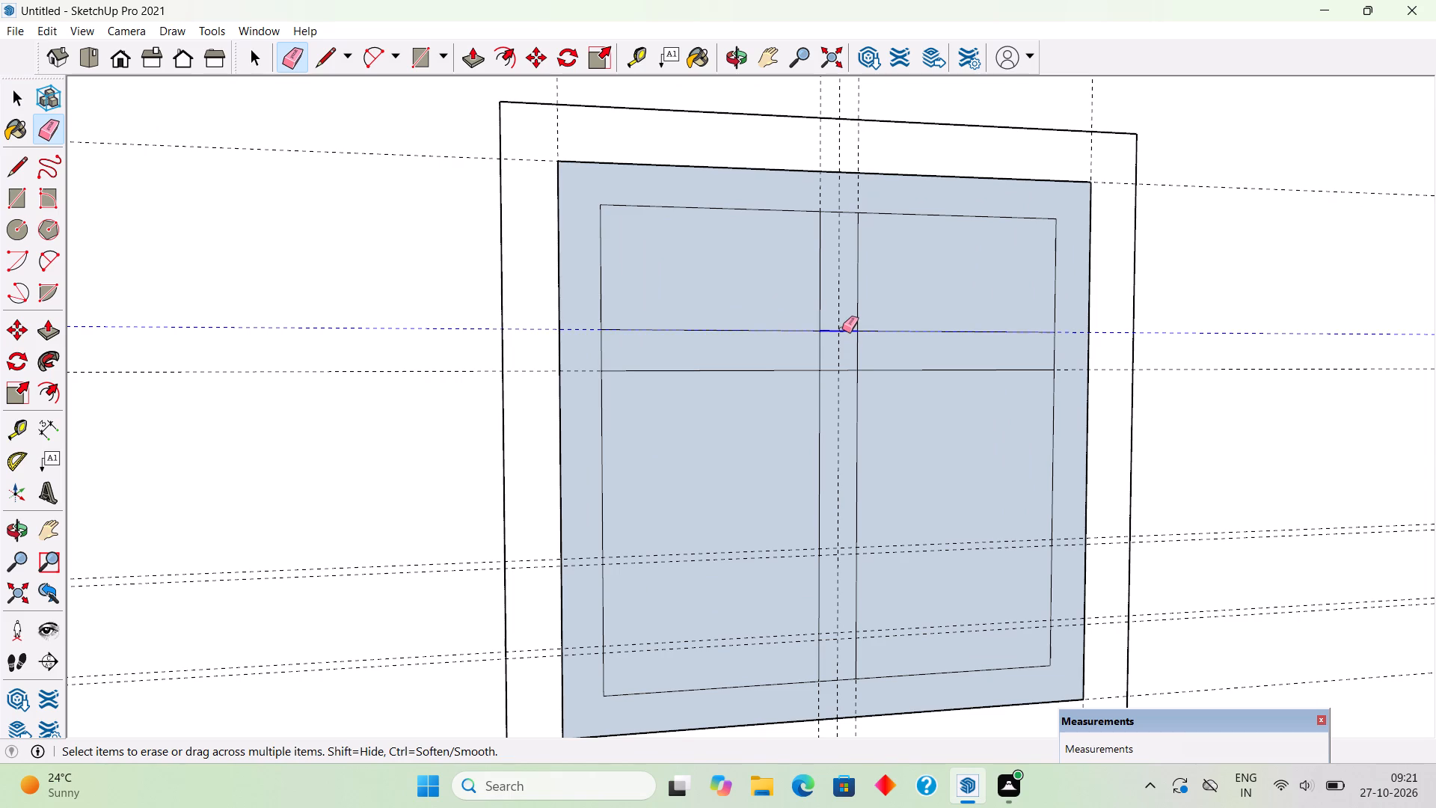
{"action": "left_click", "coordinate": [847, 370]}
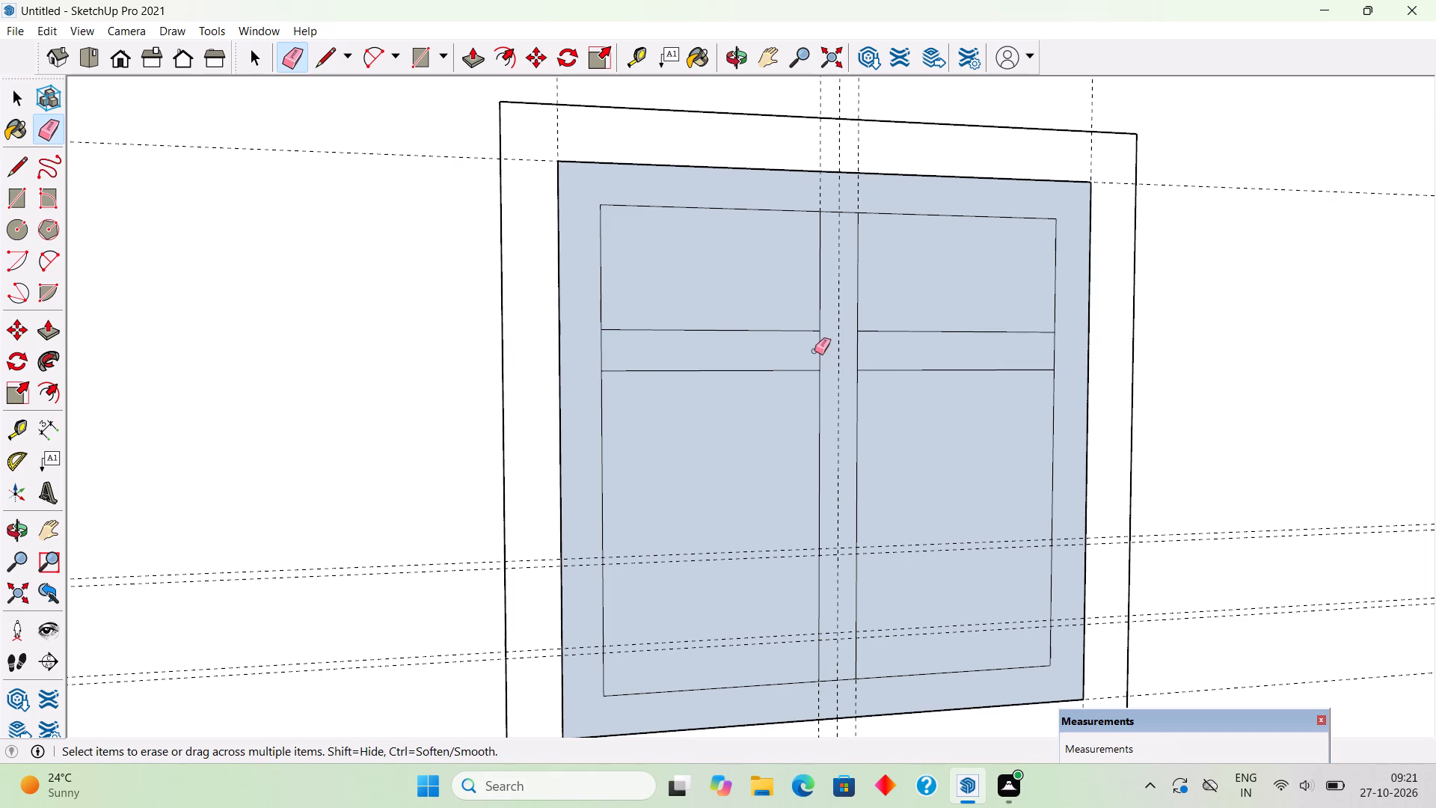
{"action": "left_click", "coordinate": [820, 355]}
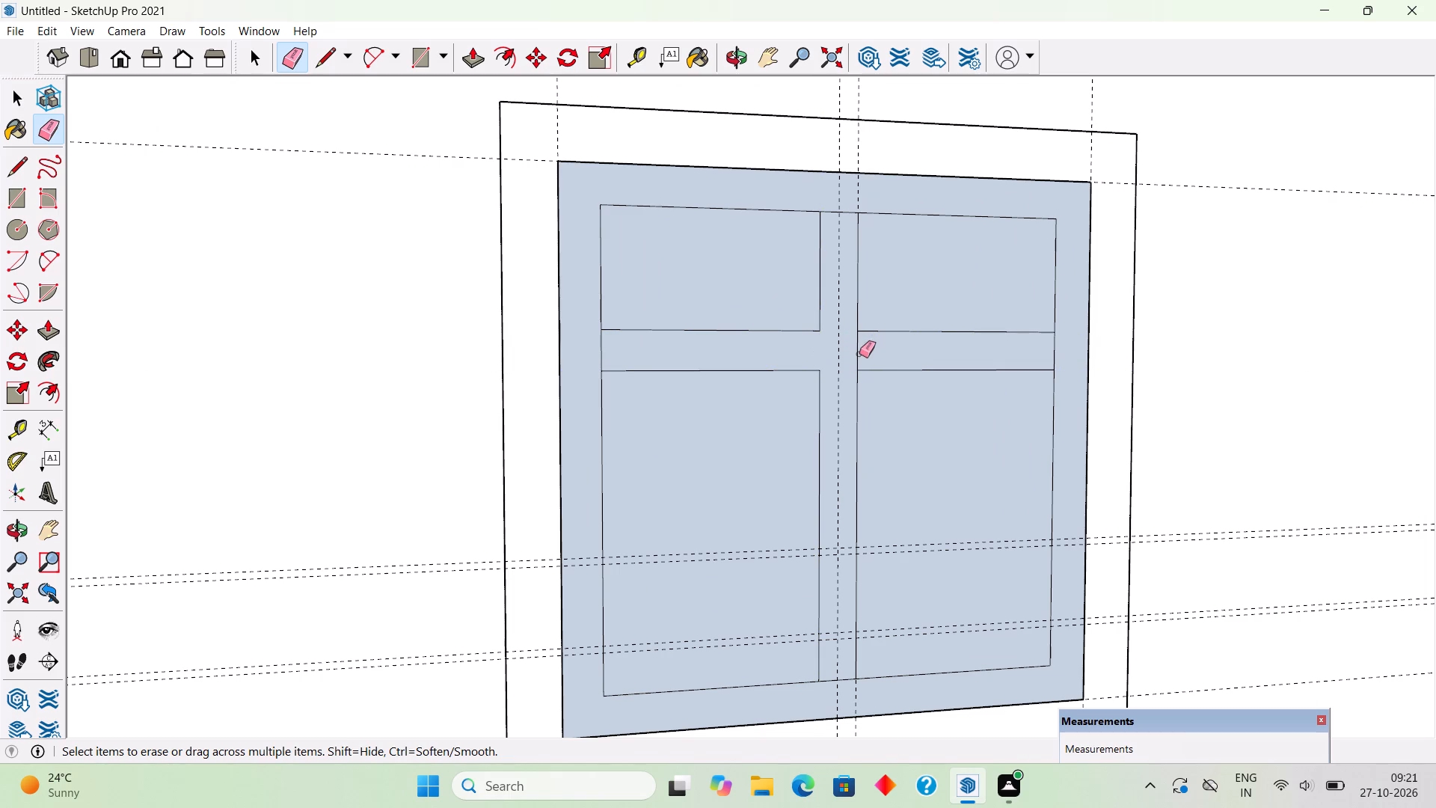
{"action": "left_click", "coordinate": [859, 354]}
{"action": "left_click", "coordinate": [855, 349]}
{"action": "left_click", "coordinate": [858, 351]}
Erase the four short segments where the window's crossing bars meet the frame, merging the bars with the surrounding frame.
{"action": "scroll", "coordinate": [798, 386], "scroll_direction": "down", "scroll_amount": 2}
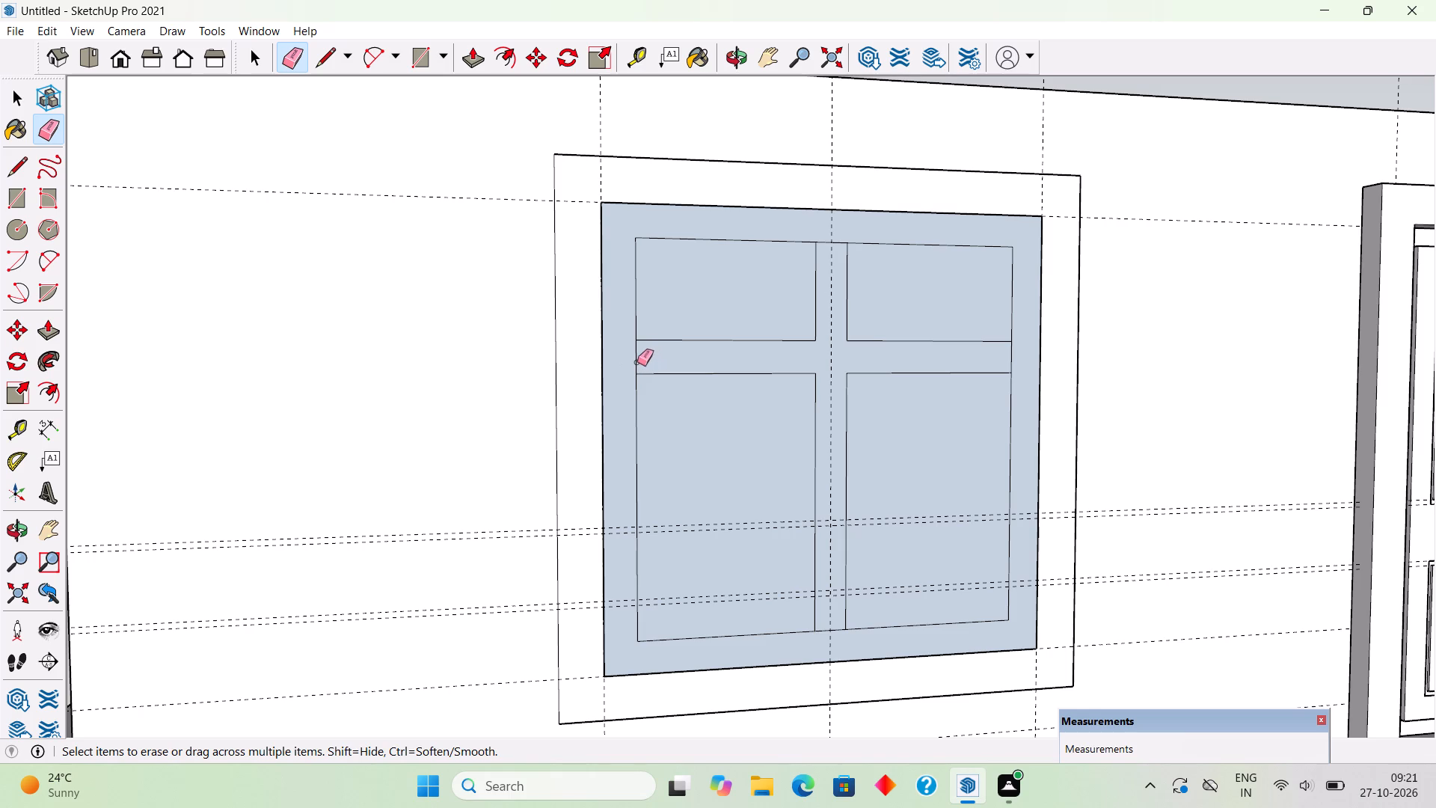
{"action": "left_click", "coordinate": [636, 361]}
{"action": "left_click", "coordinate": [1010, 358]}
{"action": "left_click", "coordinate": [832, 242]}
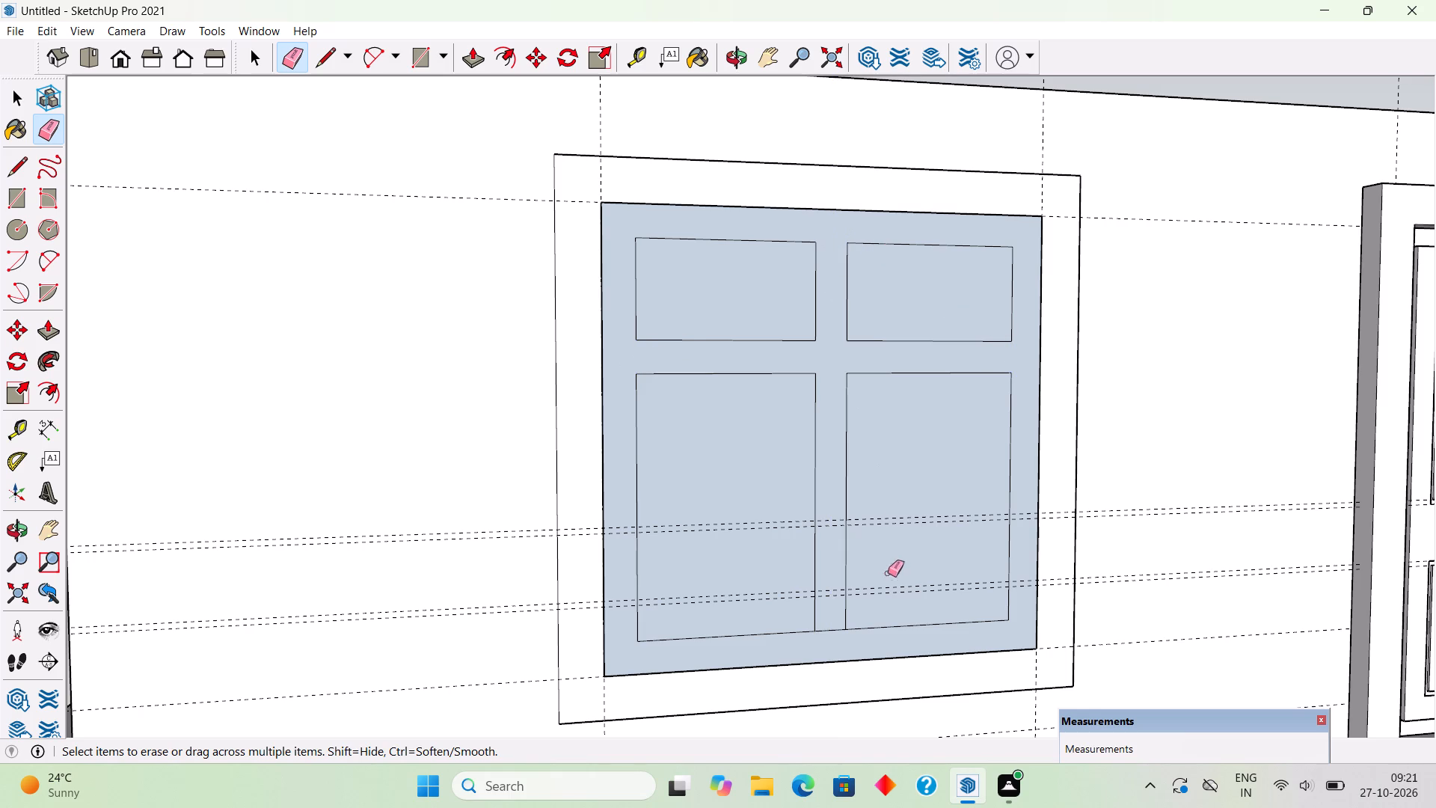
{"action": "left_click", "coordinate": [830, 628]}
Delete the four pane faces inside the window frame to open up the panes.
{"action": "key", "text": "space"}
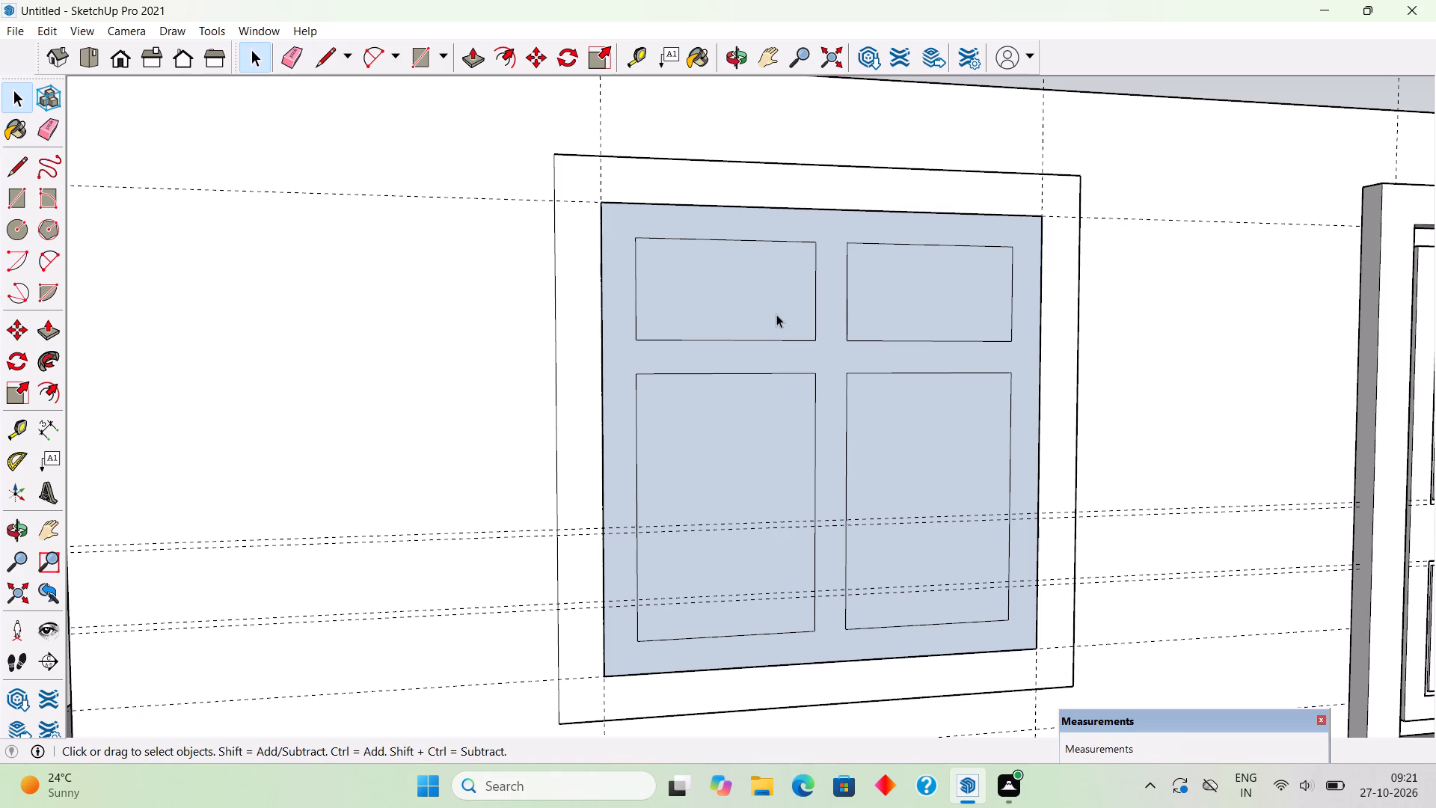
{"action": "left_click", "coordinate": [776, 314]}
{"action": "key", "text": "Delete"}
{"action": "left_click", "coordinate": [916, 290]}
{"action": "key", "text": "Delete"}
{"action": "left_click", "coordinate": [937, 477]}
{"action": "key", "text": "Delete"}
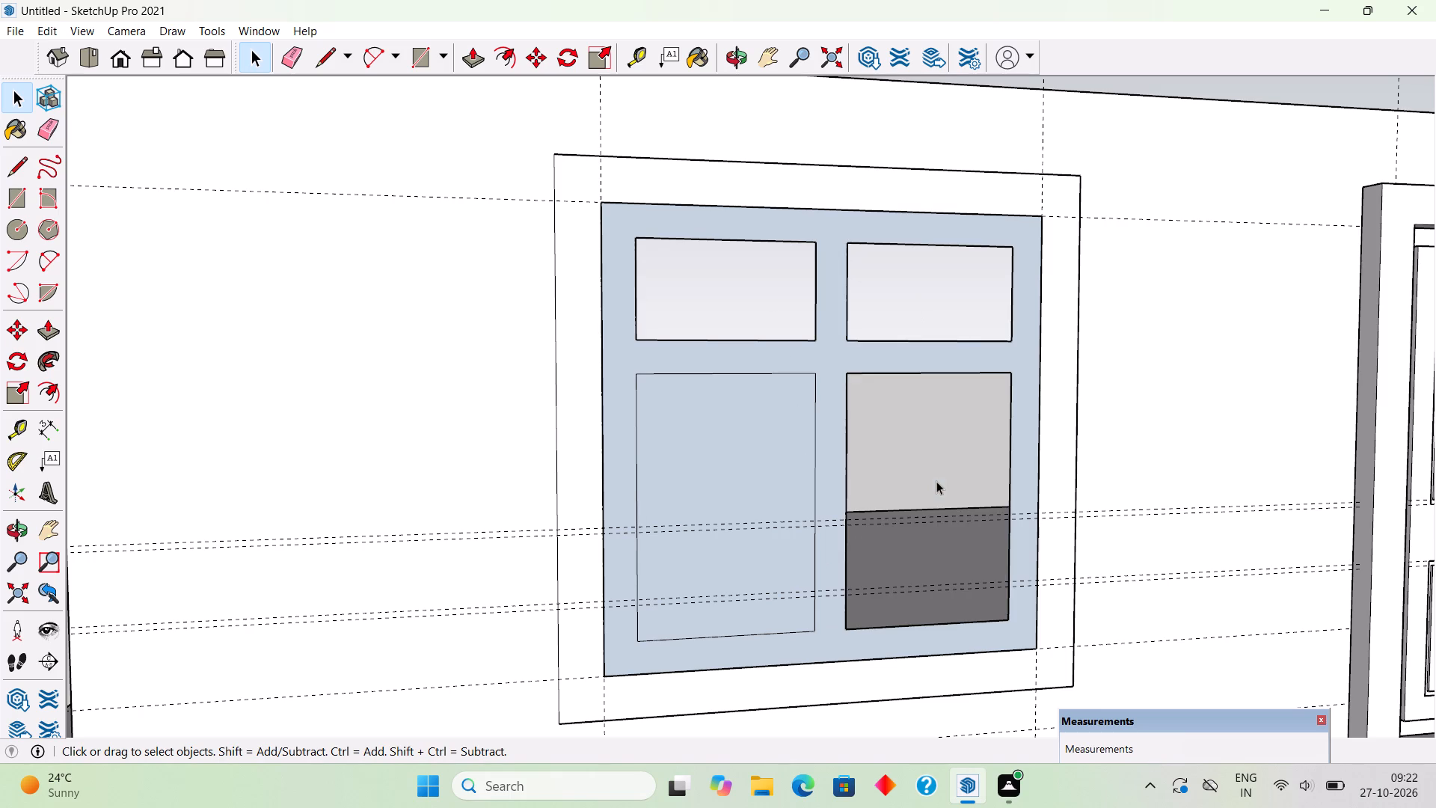
{"action": "left_click", "coordinate": [771, 486]}
{"action": "key", "text": "Delete"}
Push/Pull the window frame face with its crossing bars outward by 5".
{"action": "middle_click_drag", "start_coordinate": [791, 527], "coordinate": [814, 518]}
{"action": "scroll", "coordinate": [814, 518], "scroll_direction": "down", "scroll_amount": 2}
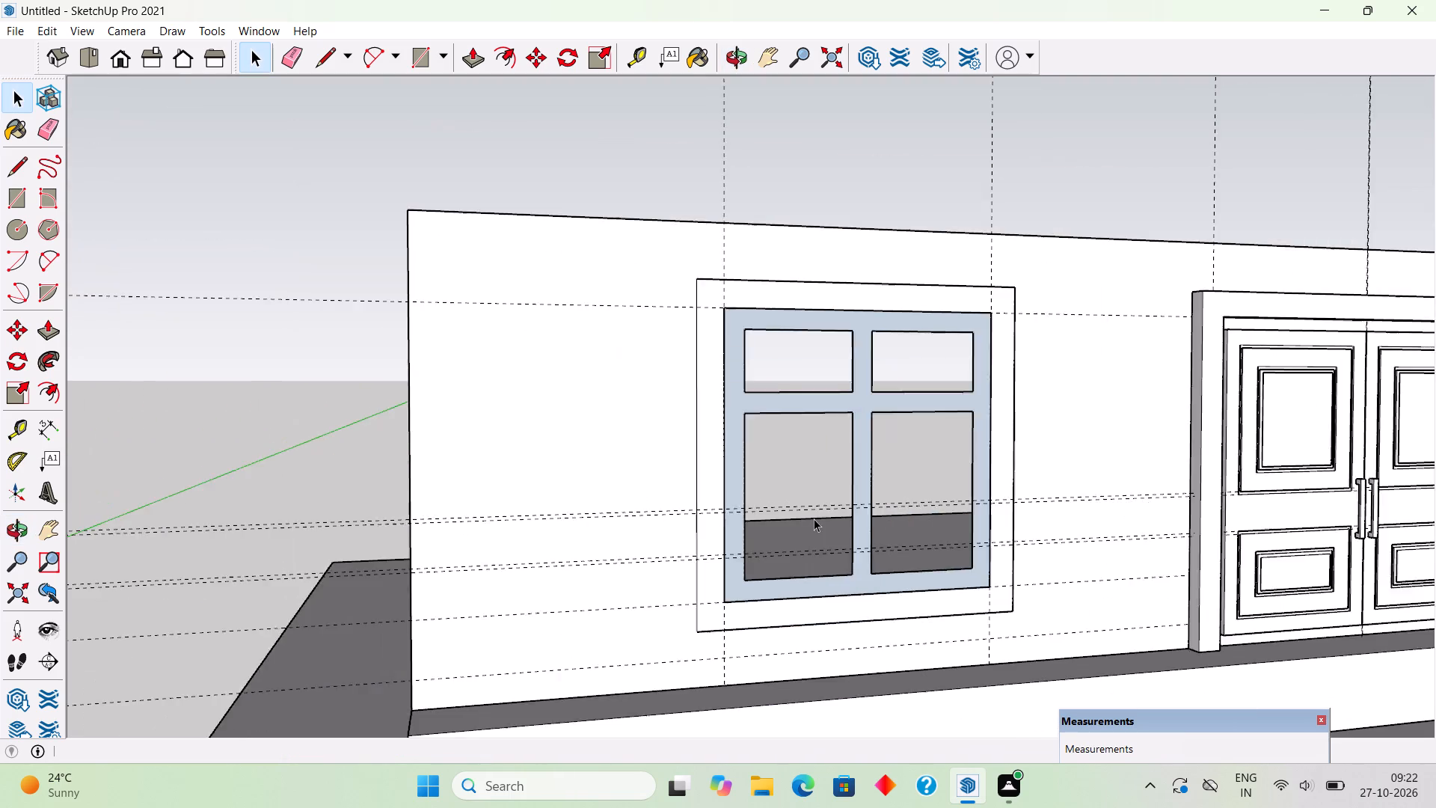
{"action": "scroll", "coordinate": [814, 518], "scroll_direction": "down", "scroll_amount": 1}
{"action": "middle_click_drag", "start_coordinate": [788, 439], "coordinate": [800, 473]}
{"action": "scroll", "coordinate": [898, 637], "scroll_direction": "up", "scroll_amount": 2}
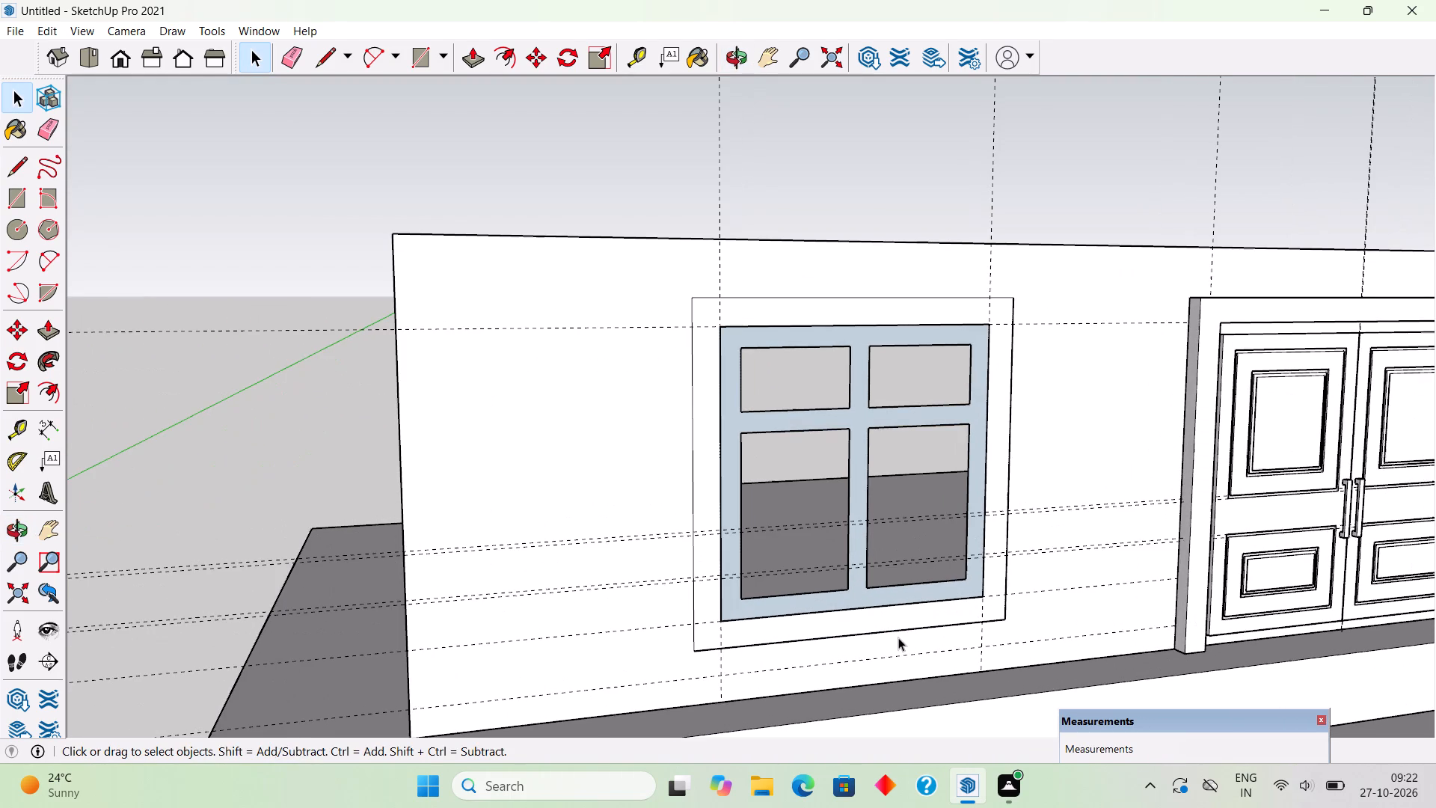
{"action": "key", "text": "p"}
{"action": "left_click", "coordinate": [933, 596]}
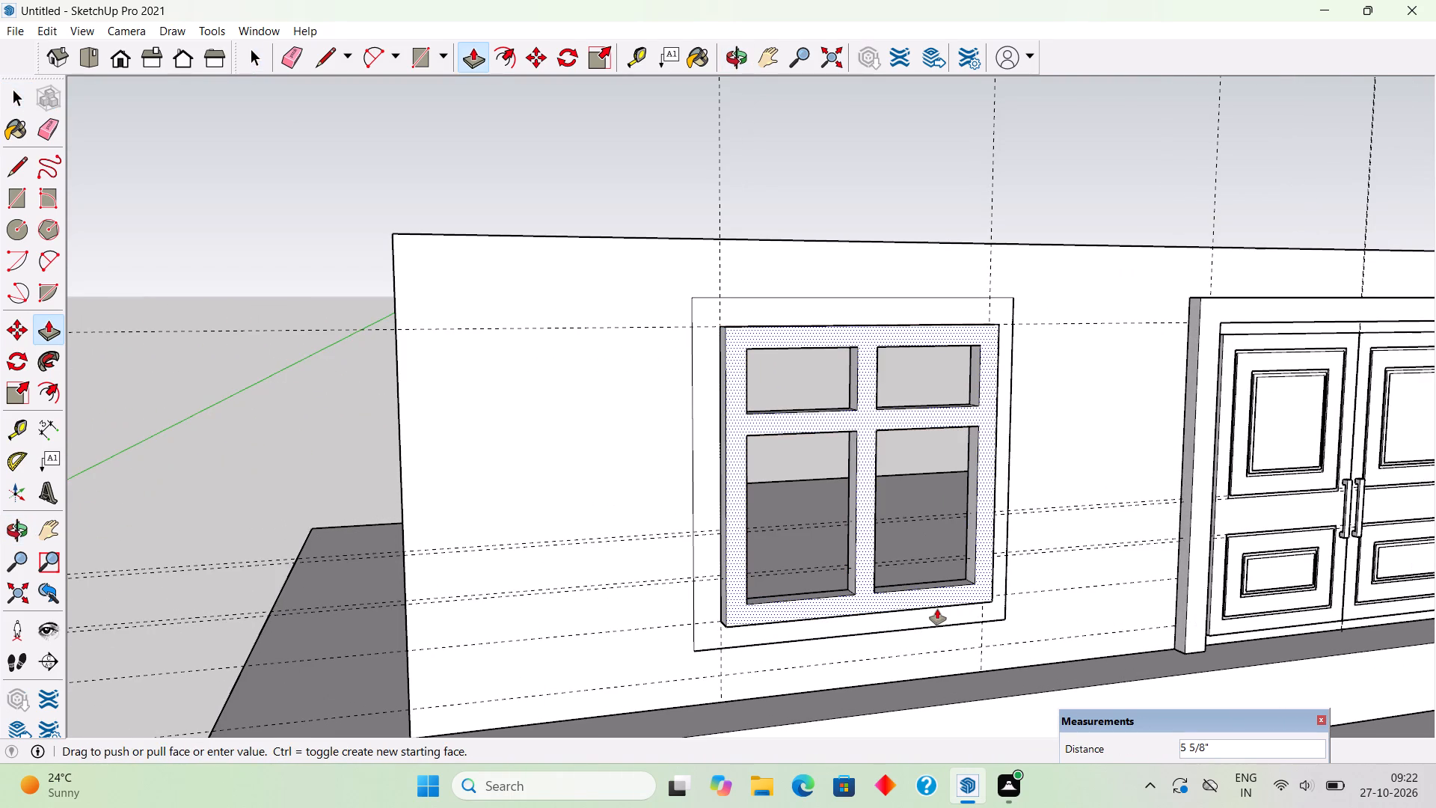
{"action": "type", "text": "5\""}
{"action": "key", "text": "Return"}
Select the whole extruded window frame with its bars and make it a group.
{"action": "key", "text": "space"}
{"action": "triple_click", "coordinate": [865, 593]}
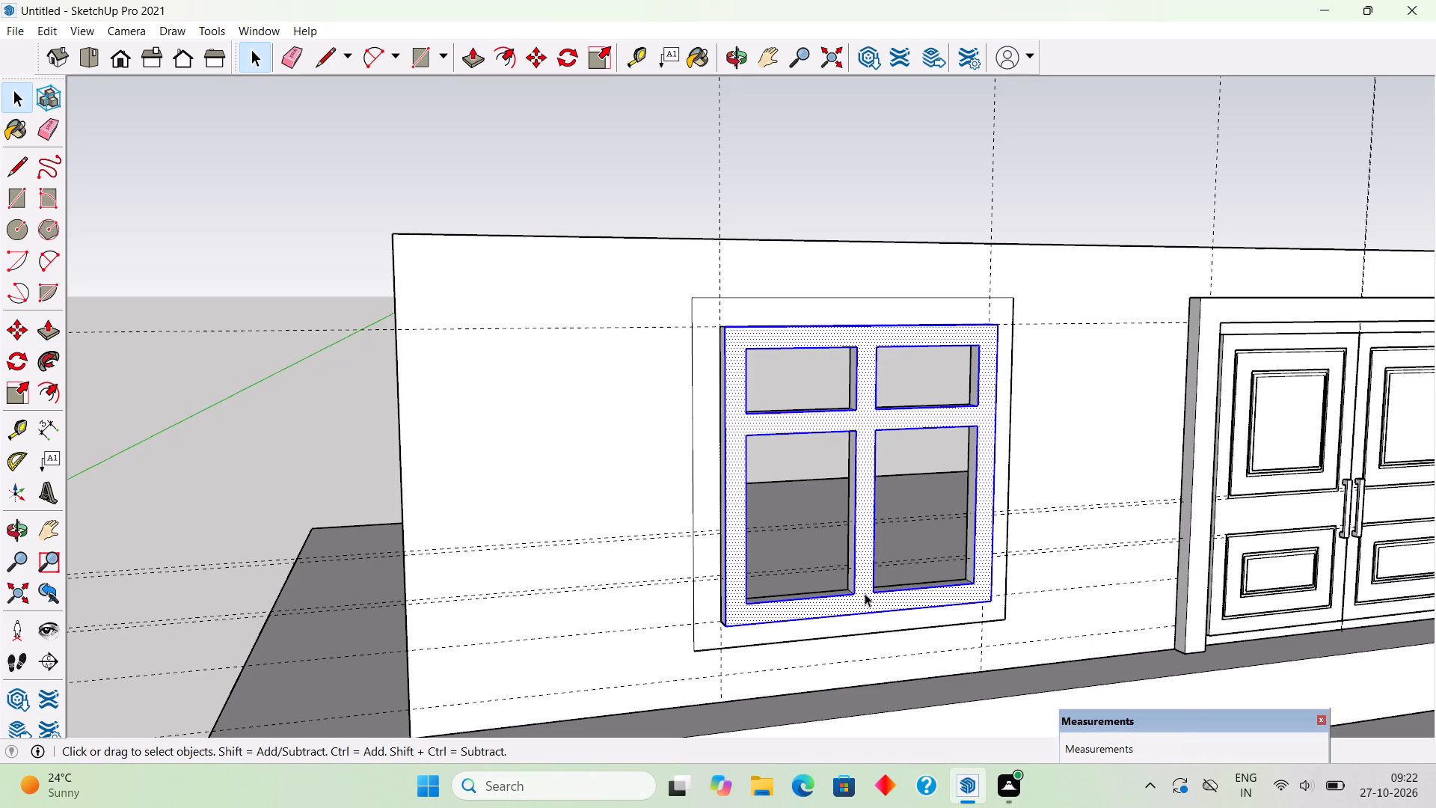
{"action": "right_click", "coordinate": [865, 593]}
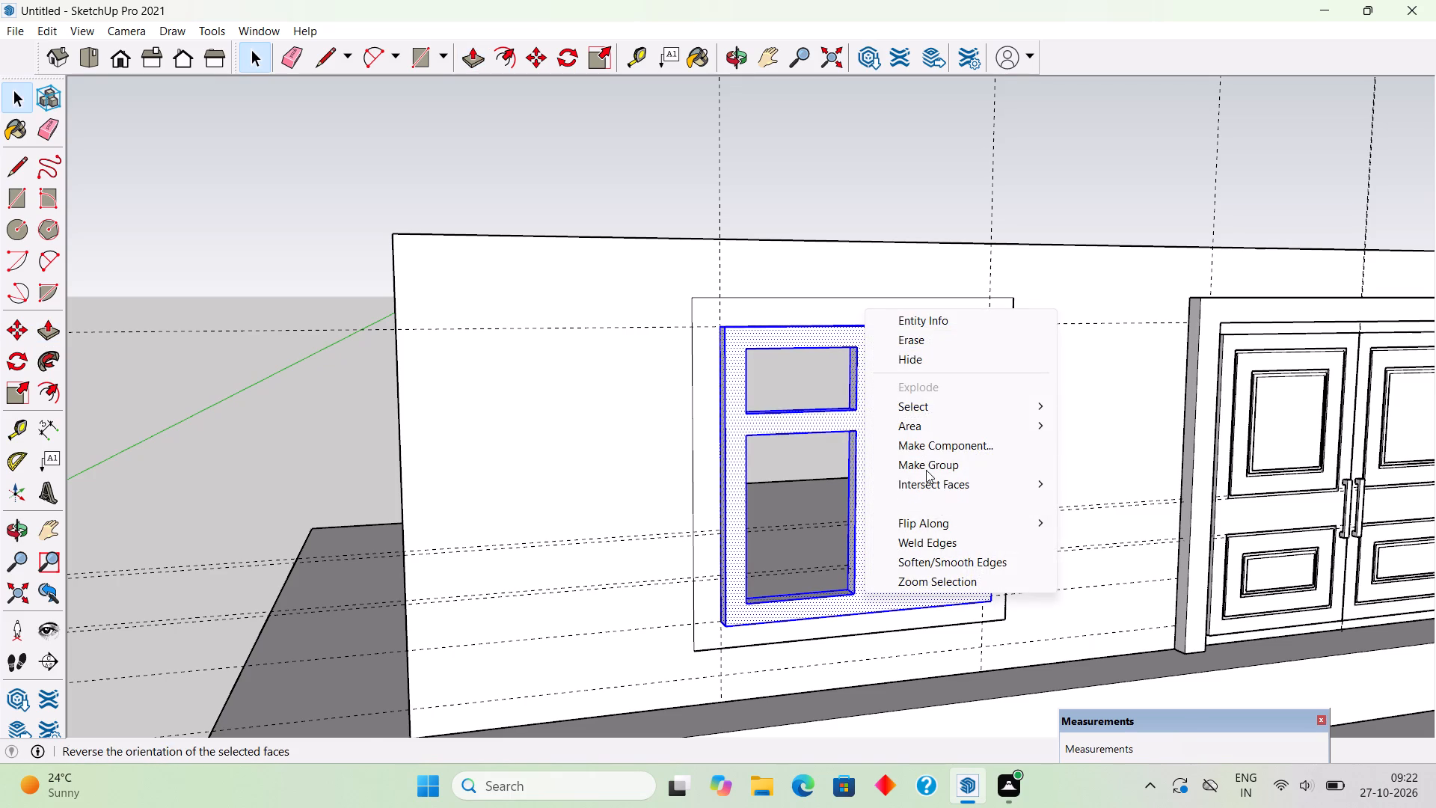
{"action": "left_click", "coordinate": [926, 470]}
{"action": "left_click", "coordinate": [902, 371]}
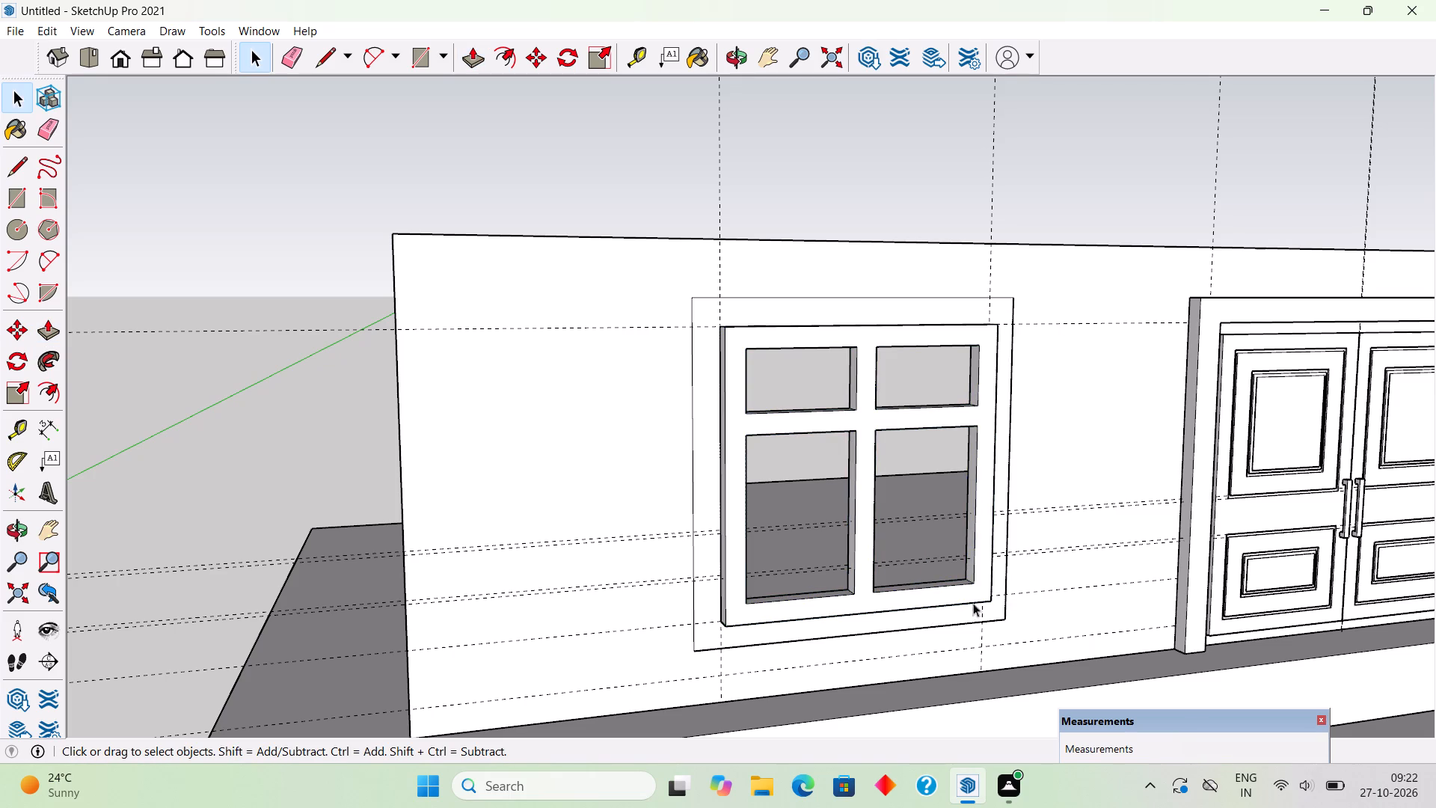
Move the window group inward from its lower front corner so it sits recessed within the wall opening.
{"action": "middle_click_drag", "start_coordinate": [849, 641], "coordinate": [1008, 653]}
{"action": "scroll", "coordinate": [1151, 548], "scroll_direction": "up", "scroll_amount": 6}
{"action": "scroll", "coordinate": [1086, 638], "scroll_direction": "up", "scroll_amount": 2}
{"action": "left_click", "coordinate": [1077, 592]}
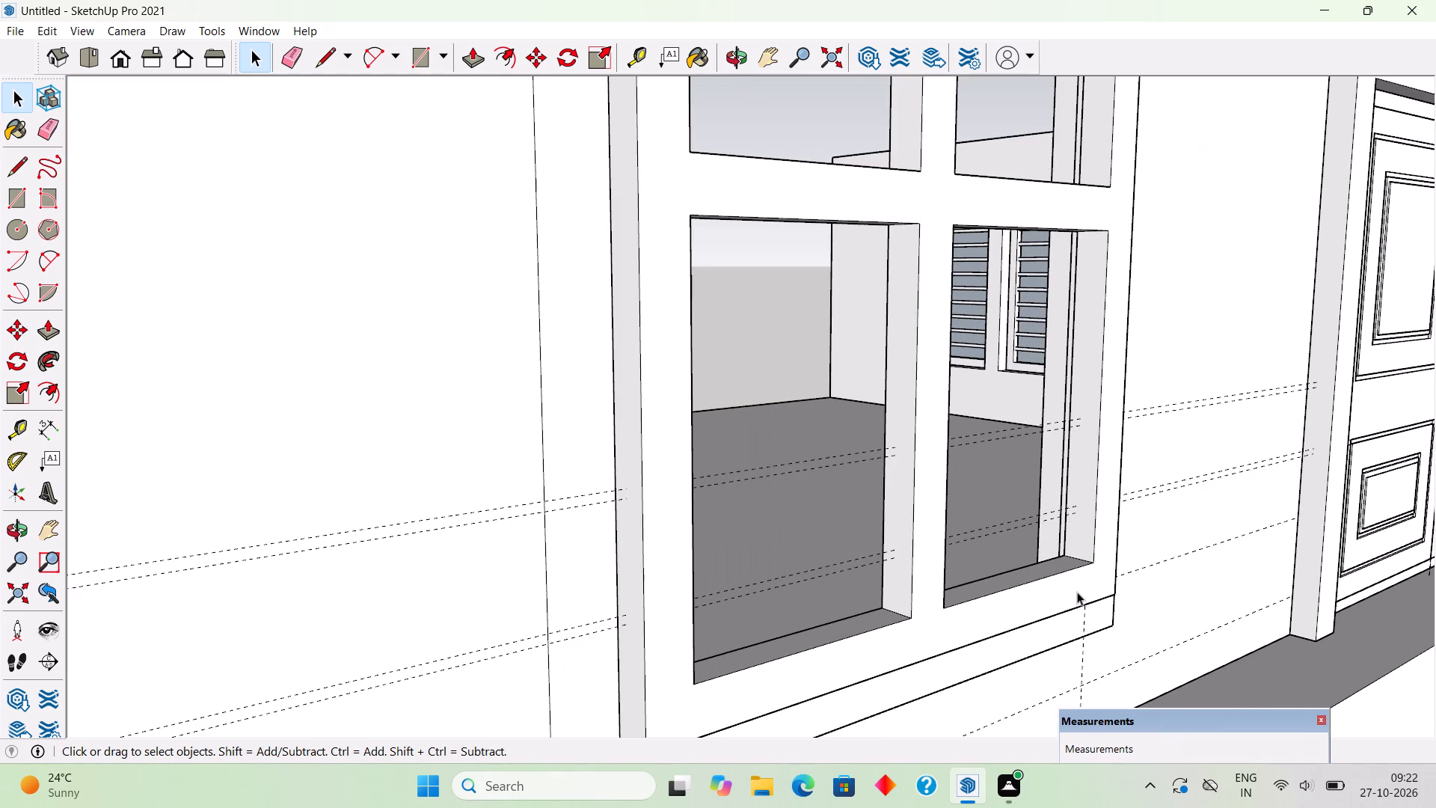
{"action": "scroll", "coordinate": [1164, 603], "scroll_direction": "up", "scroll_amount": 1}
{"action": "key", "text": "m"}
{"action": "left_click", "coordinate": [1109, 599]}
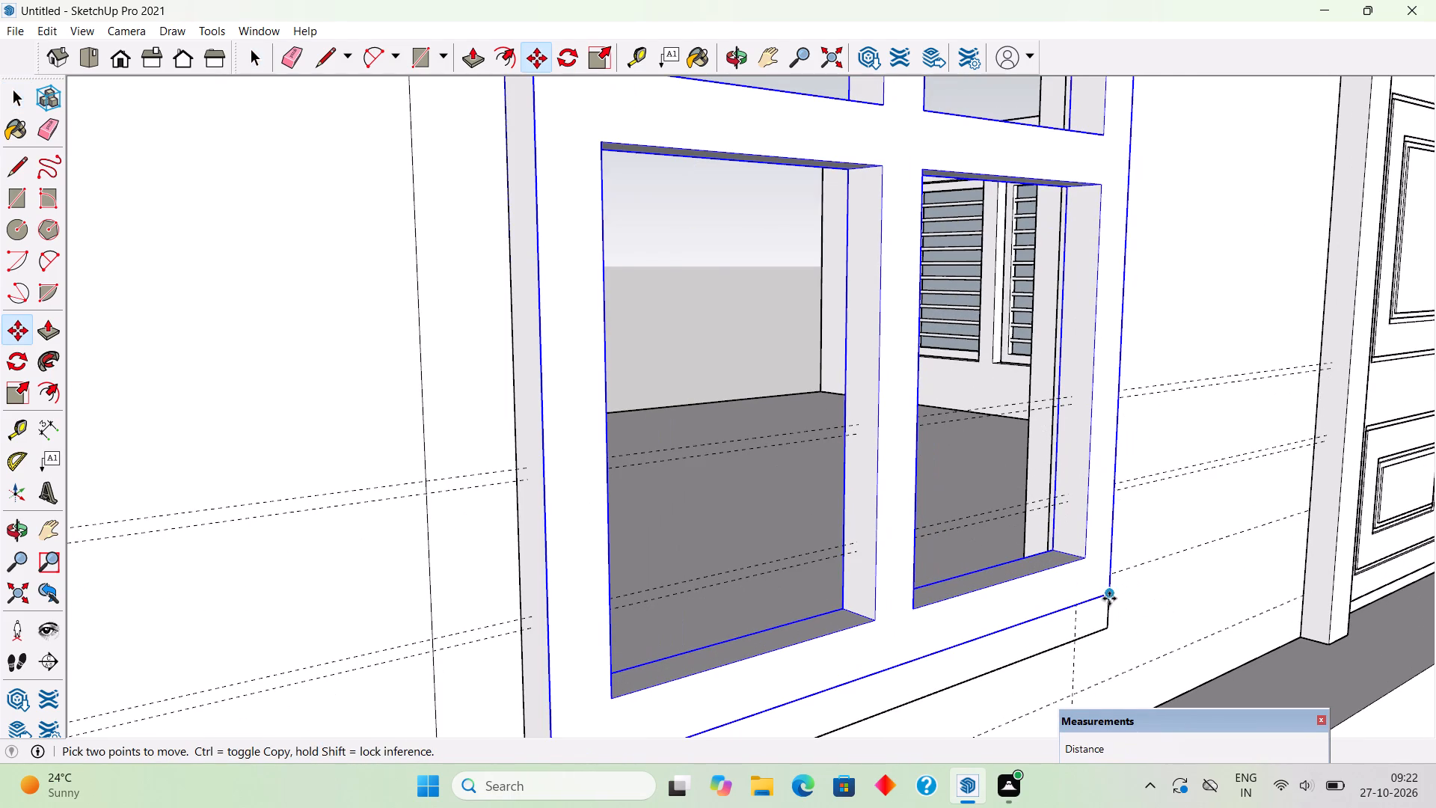
{"action": "left_click", "coordinate": [1043, 569]}
{"action": "key", "text": "space"}
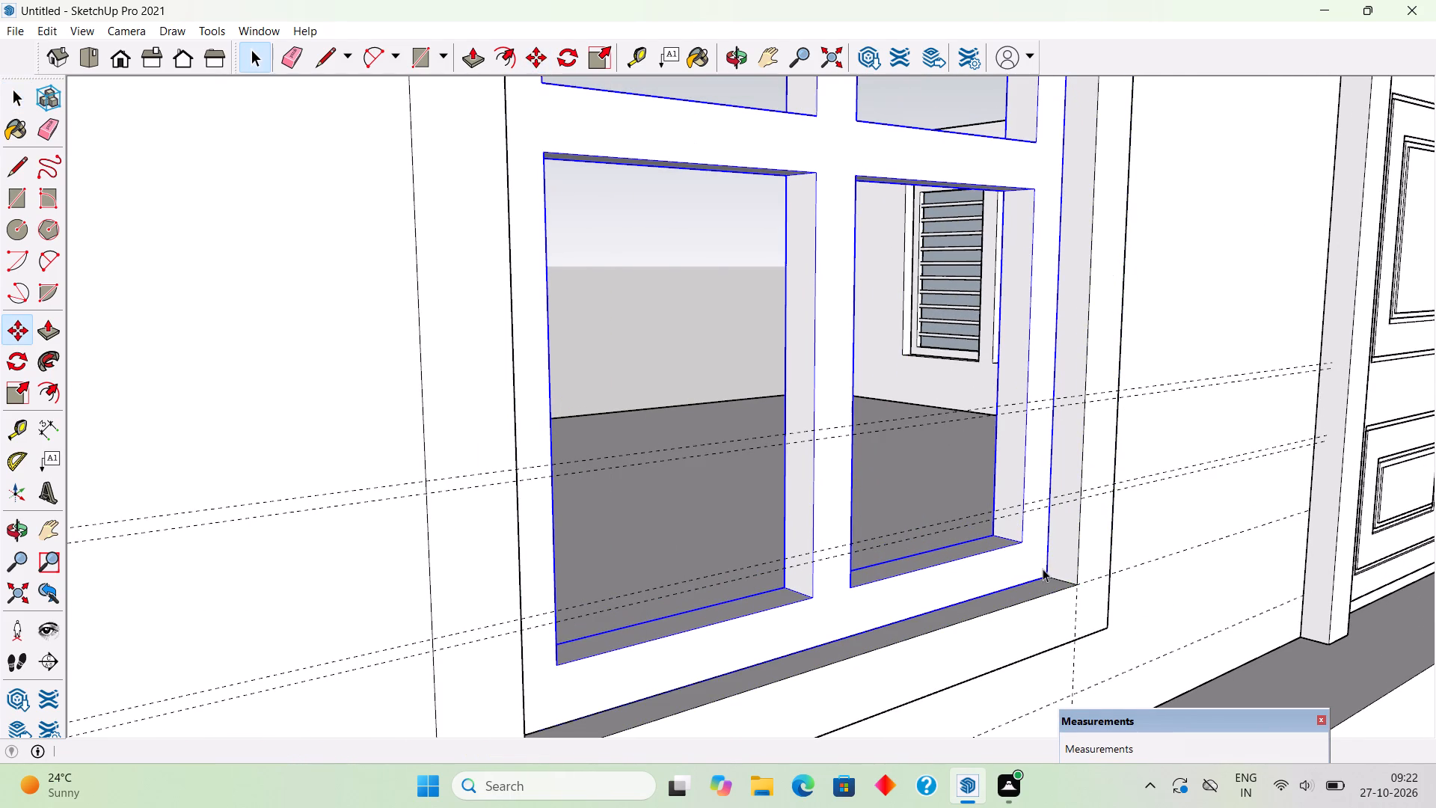
{"action": "scroll", "coordinate": [1043, 569], "scroll_direction": "down", "scroll_amount": 10}
{"action": "left_click", "coordinate": [497, 293]}
Inspect the recessed window and the double door on the front wall from several angles.
{"action": "middle_click_drag", "start_coordinate": [926, 462], "coordinate": [445, 462]}
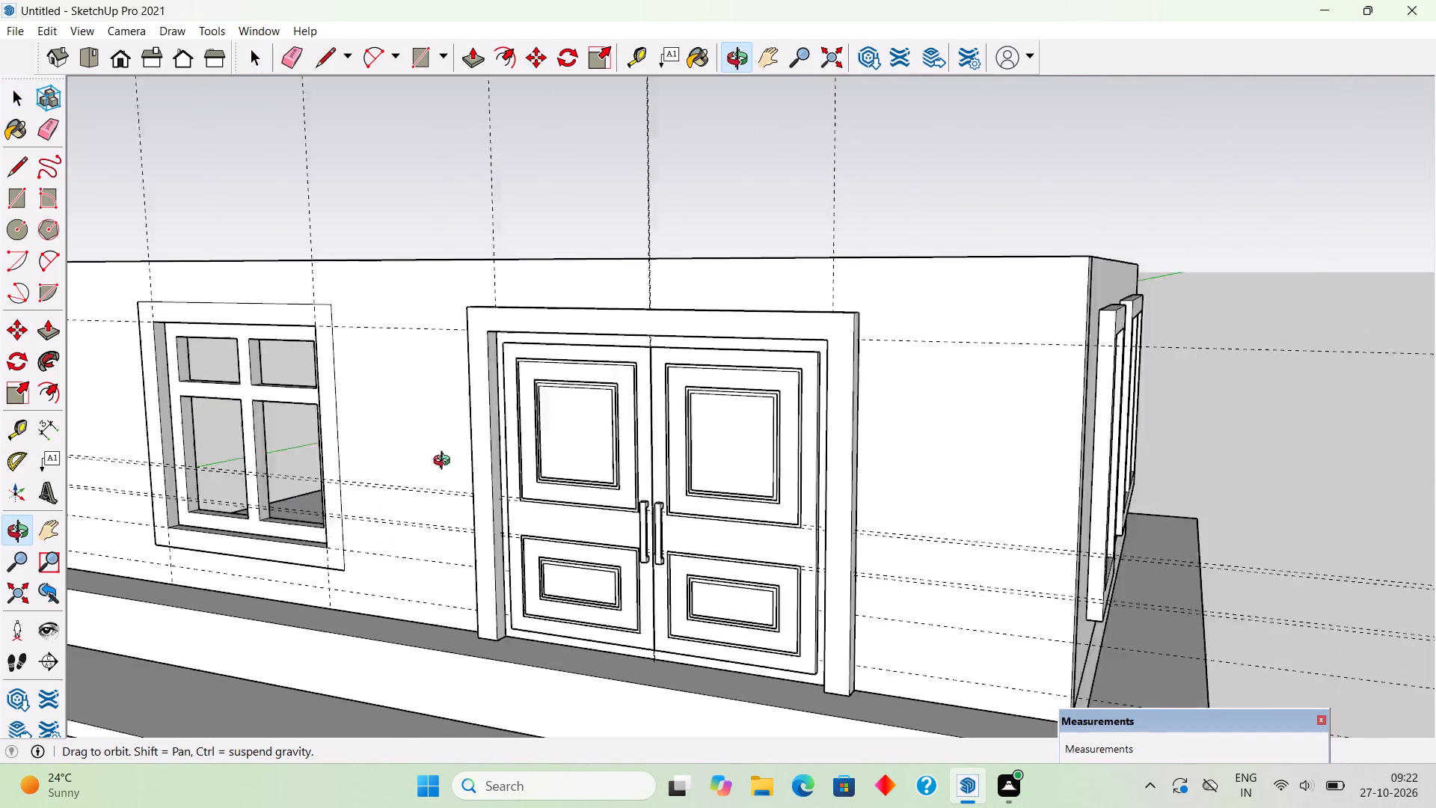
{"action": "middle_click_drag", "start_coordinate": [445, 462], "coordinate": [422, 462]}
{"action": "scroll", "coordinate": [422, 462], "scroll_direction": "down", "scroll_amount": 3}
{"action": "scroll", "coordinate": [168, 421], "scroll_direction": "up", "scroll_amount": 6}
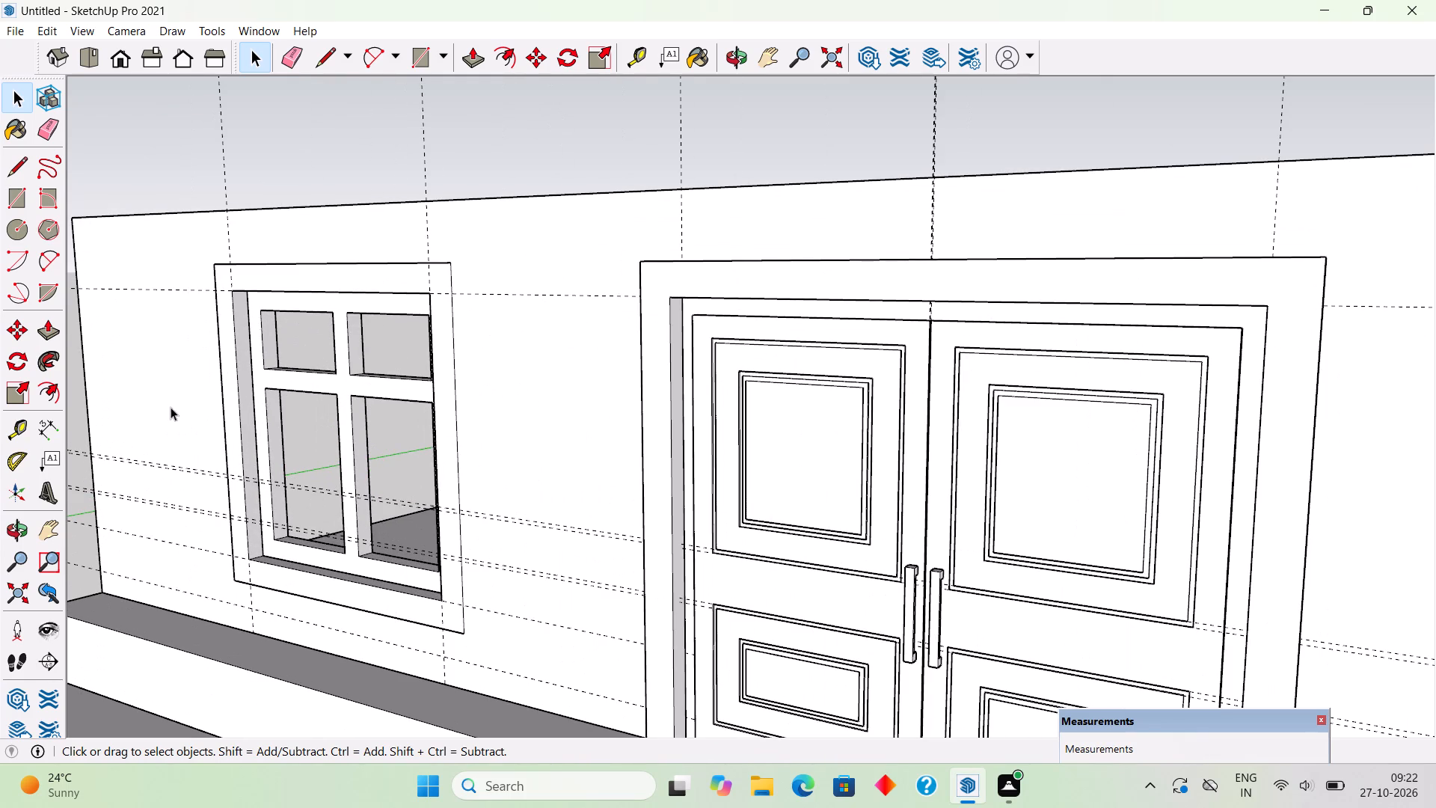
{"action": "middle_click_drag", "start_coordinate": [266, 408], "coordinate": [489, 460]}
{"action": "scroll", "coordinate": [489, 460], "scroll_direction": "down", "scroll_amount": 7}
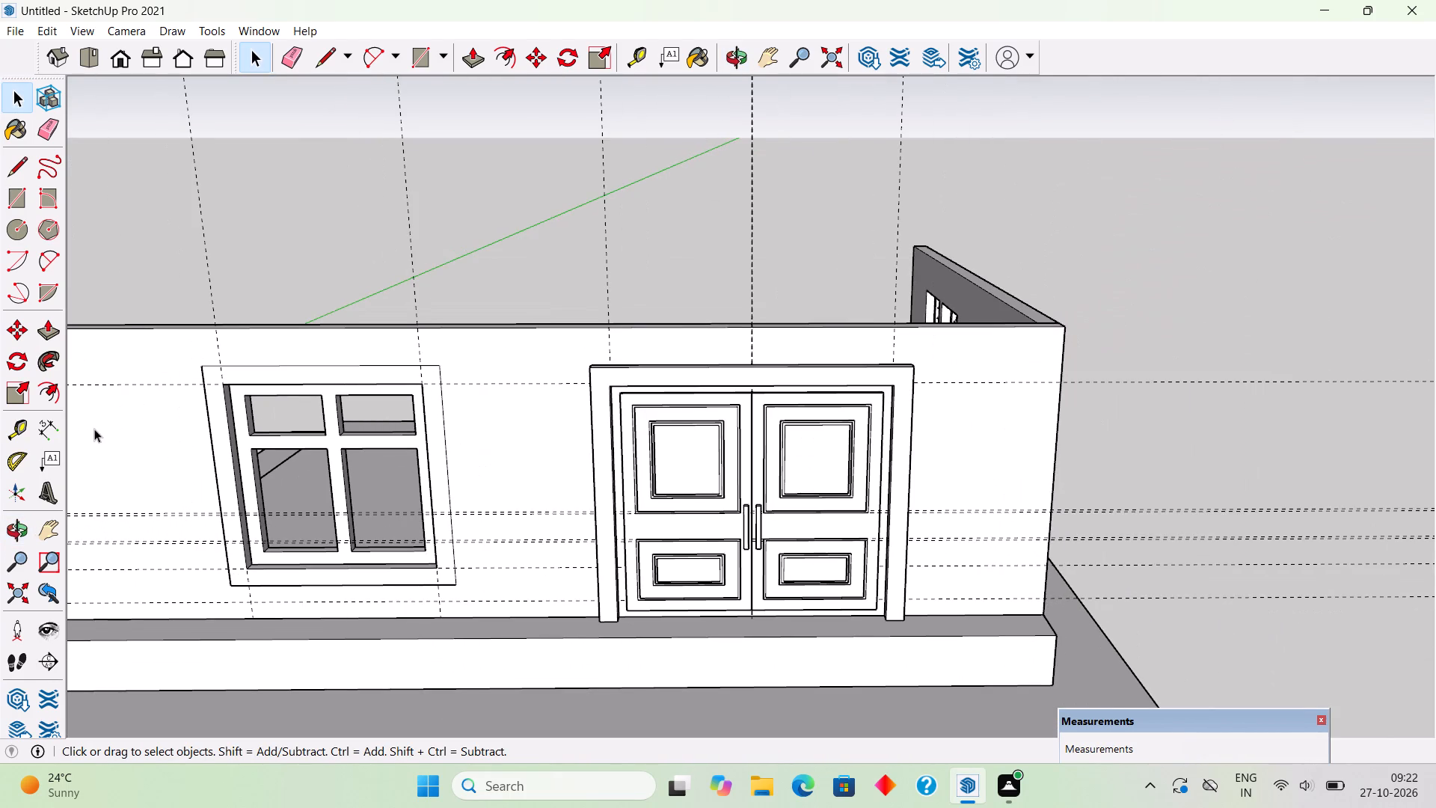
{"action": "scroll", "coordinate": [123, 420], "scroll_direction": "up", "scroll_amount": 7}
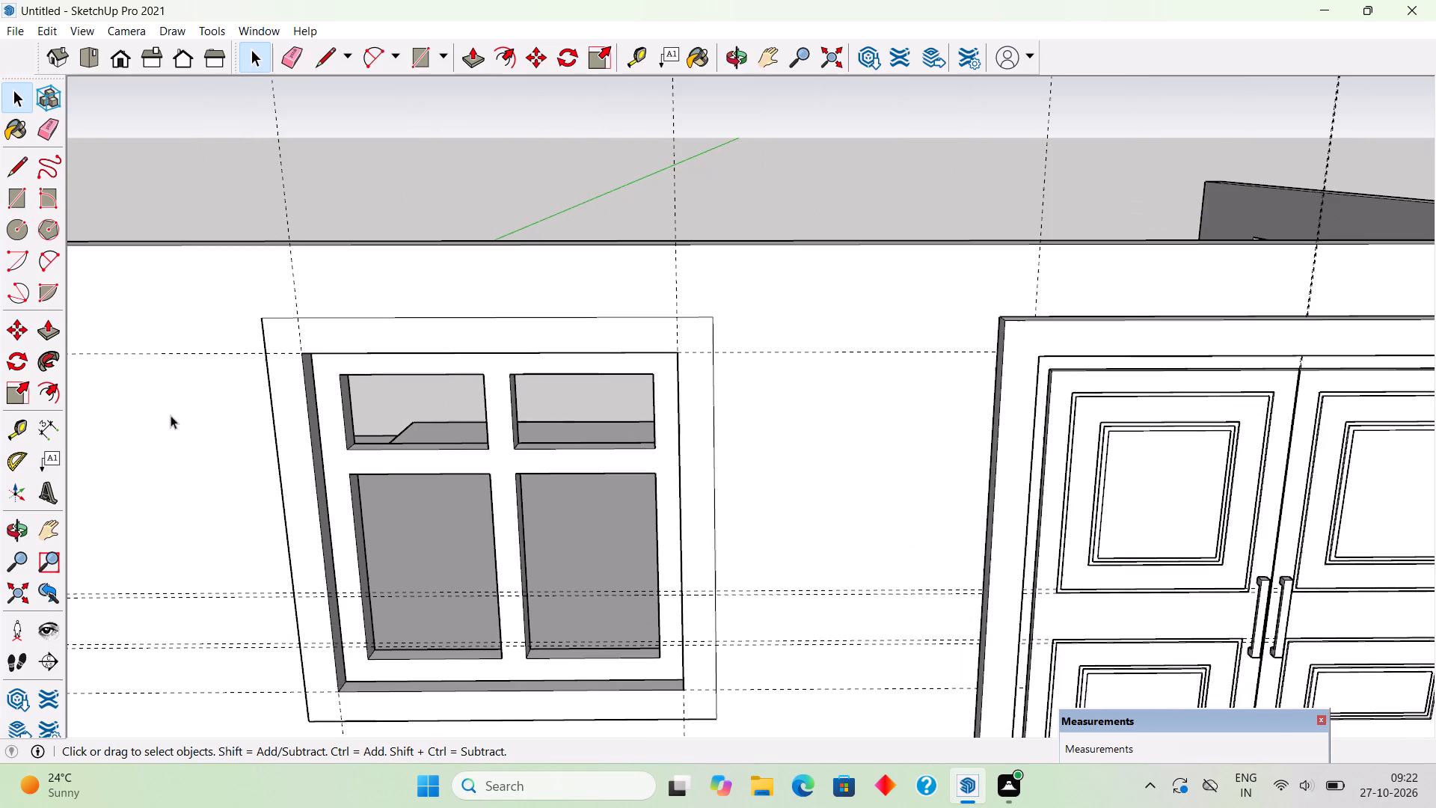
On the upper-left pane opening's side face, add a vertical guide 2 1/2" behind the front edge and a horizontal guide 9" above the bottom.
{"action": "middle_click_drag", "start_coordinate": [350, 419], "coordinate": [236, 369]}
{"action": "scroll", "coordinate": [242, 328], "scroll_direction": "up", "scroll_amount": 5}
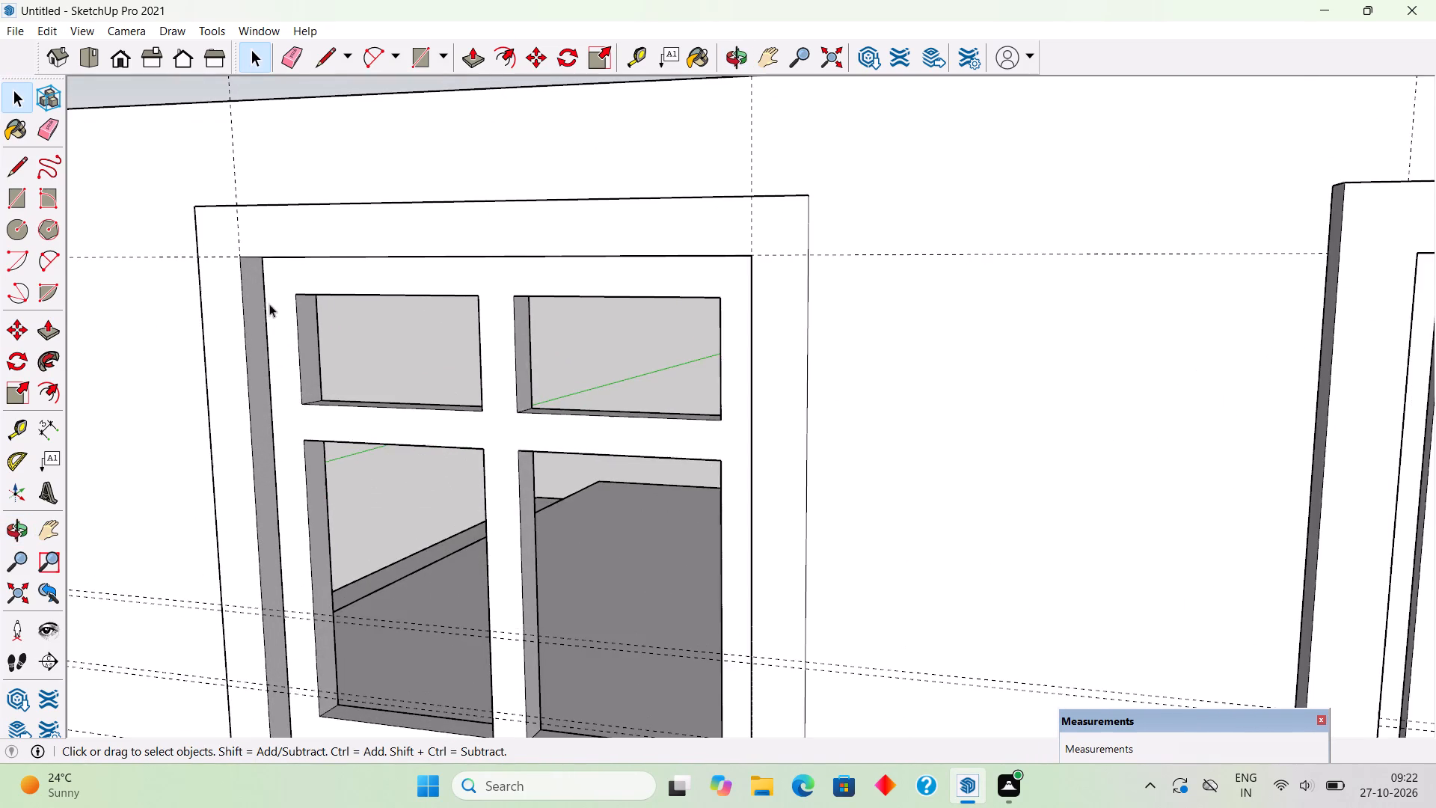
{"action": "middle_click_drag", "start_coordinate": [307, 252], "coordinate": [310, 199]}
{"action": "scroll", "coordinate": [316, 364], "scroll_direction": "up", "scroll_amount": 3}
{"action": "middle_click_drag", "start_coordinate": [291, 361], "coordinate": [182, 334]}
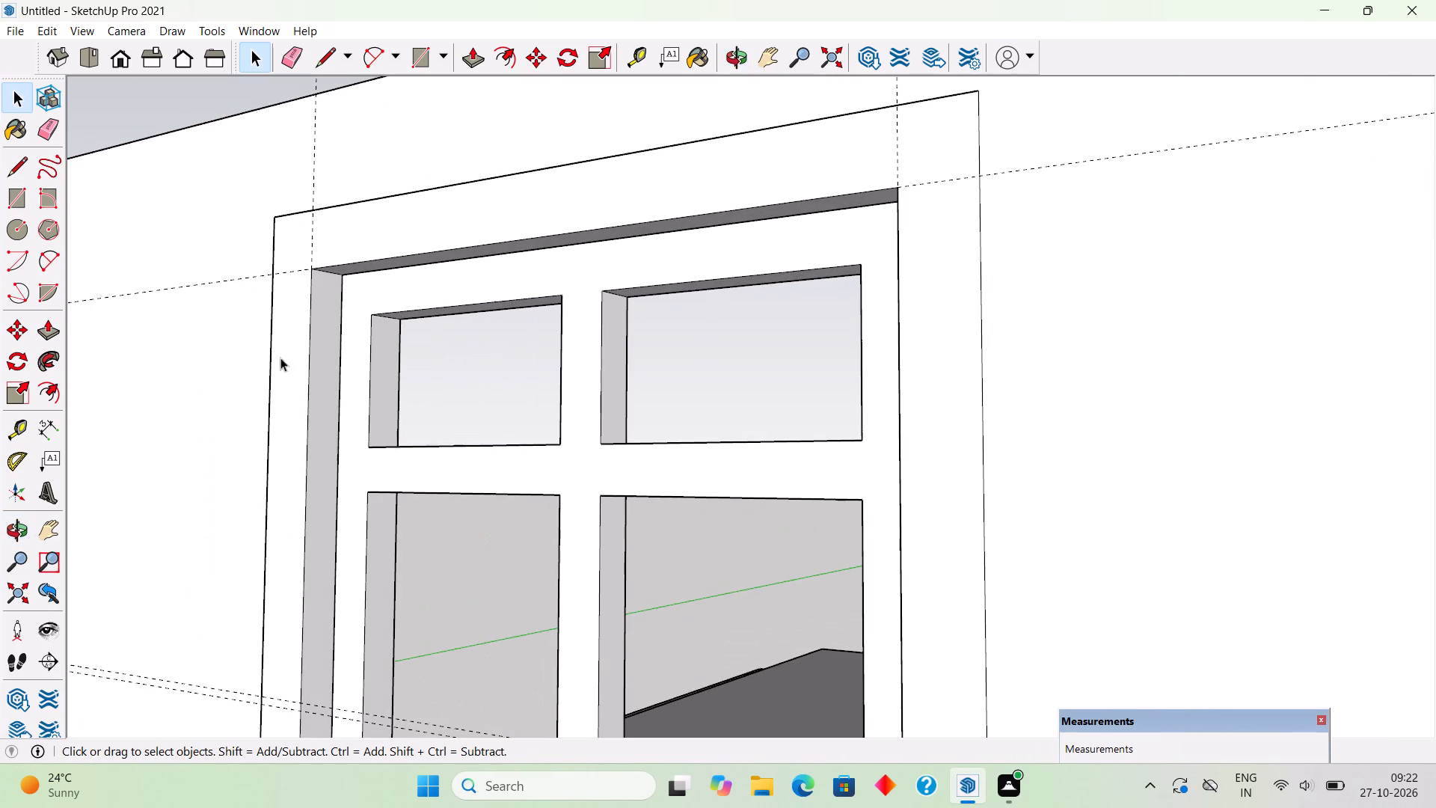
{"action": "middle_click_drag", "start_coordinate": [351, 404], "coordinate": [322, 432]}
{"action": "key", "text": "t"}
{"action": "scroll", "coordinate": [390, 374], "scroll_direction": "up", "scroll_amount": 4}
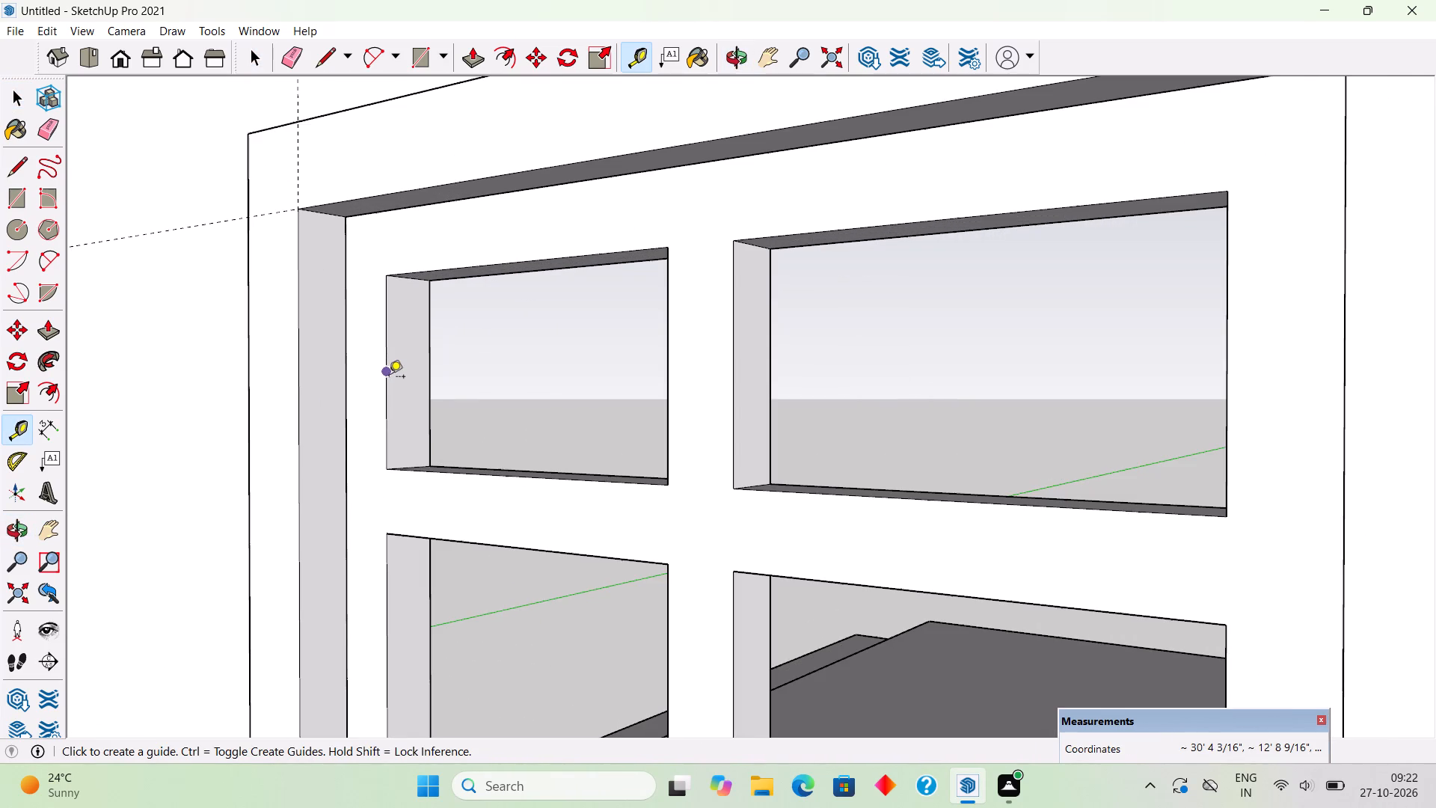
{"action": "left_click", "coordinate": [387, 396]}
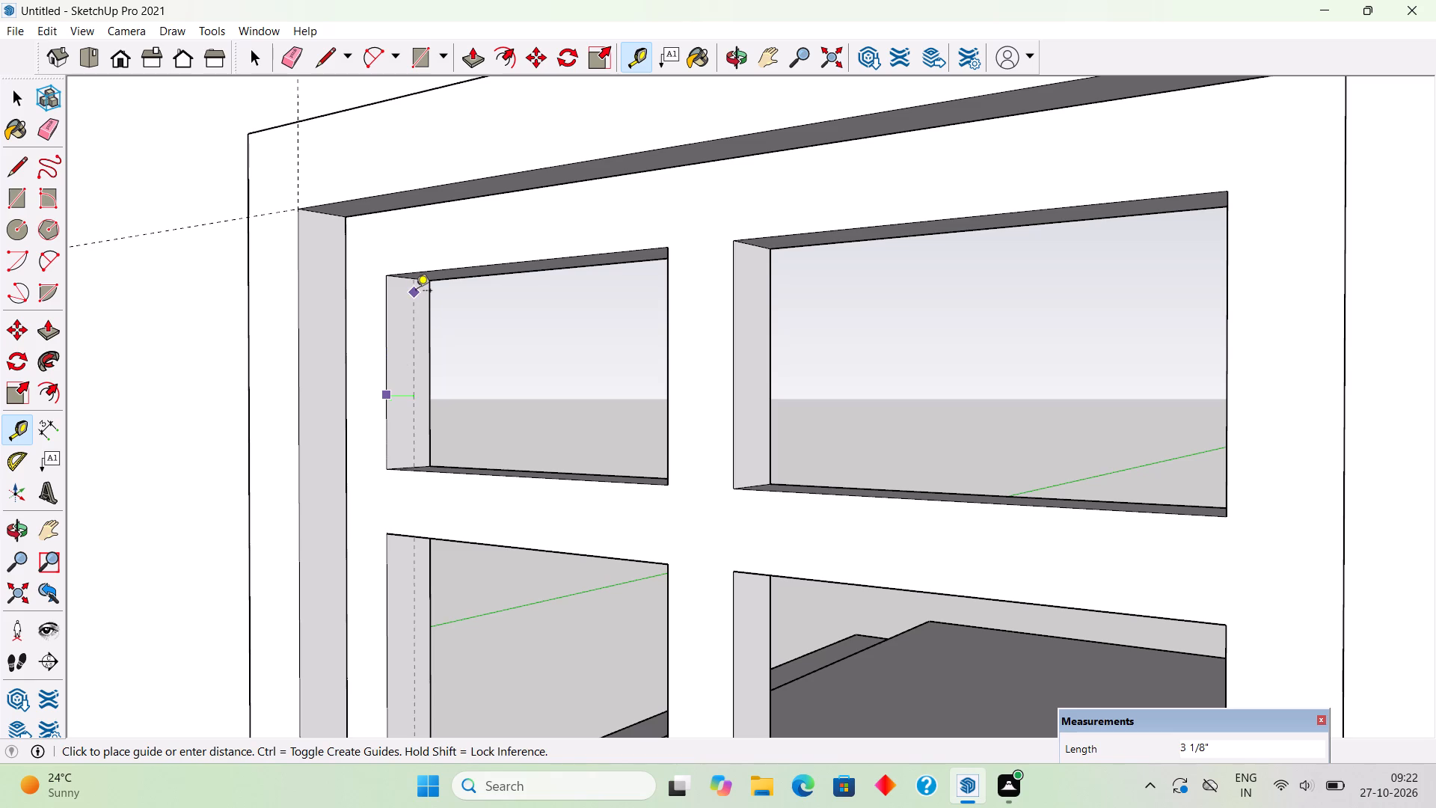
{"action": "scroll", "coordinate": [408, 285], "scroll_direction": "up", "scroll_amount": 4}
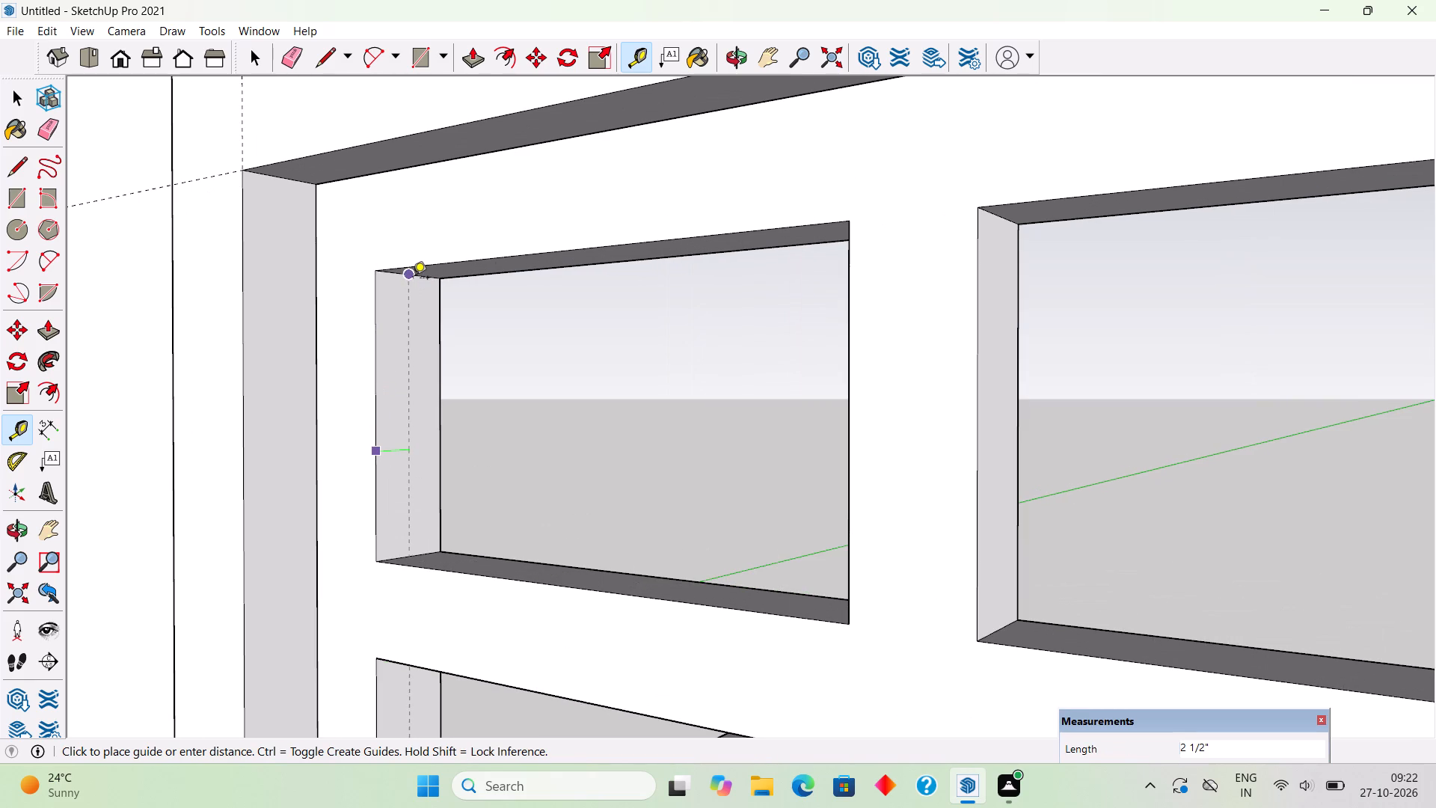
{"action": "left_click", "coordinate": [413, 279]}
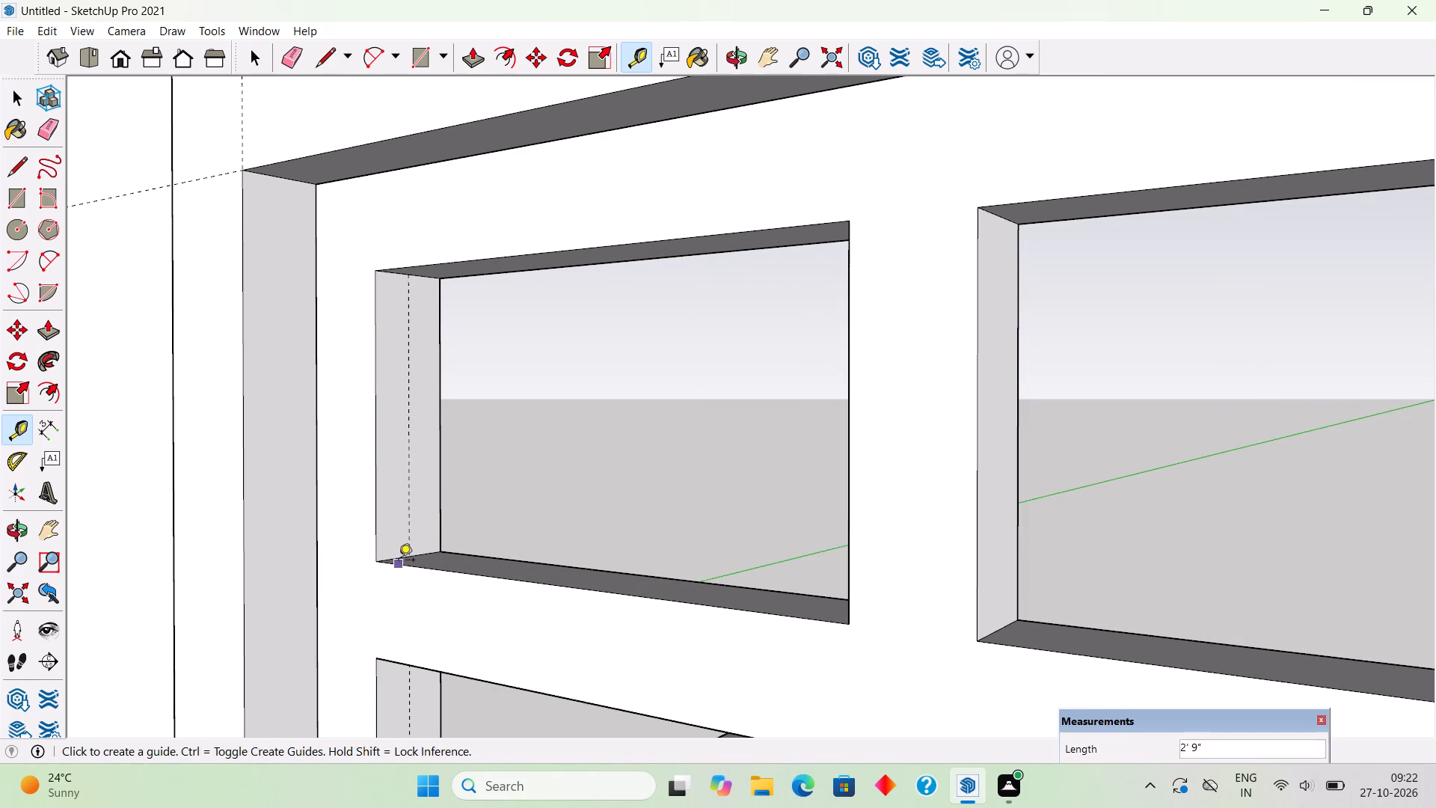
{"action": "left_click", "coordinate": [399, 553]}
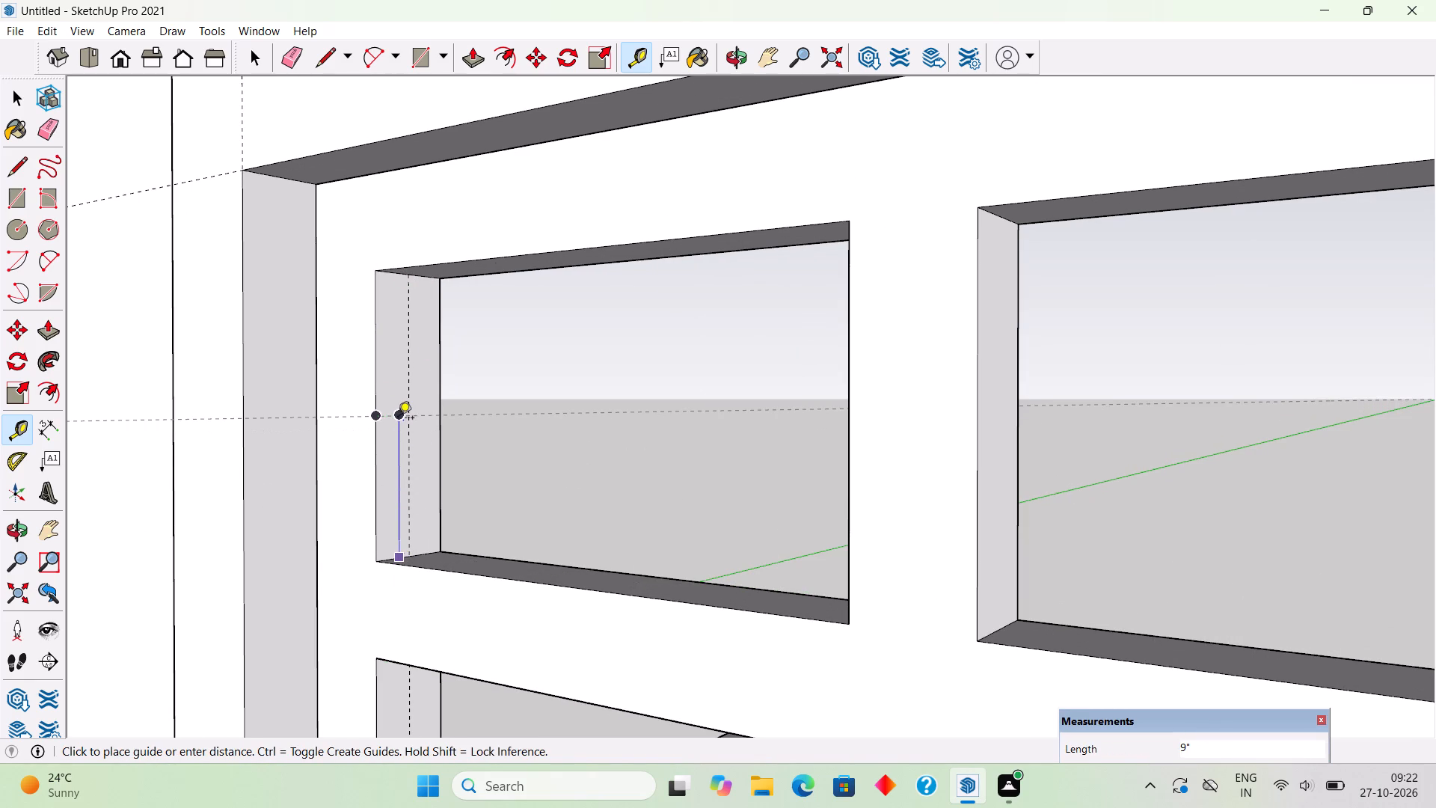
{"action": "left_click", "coordinate": [398, 418]}
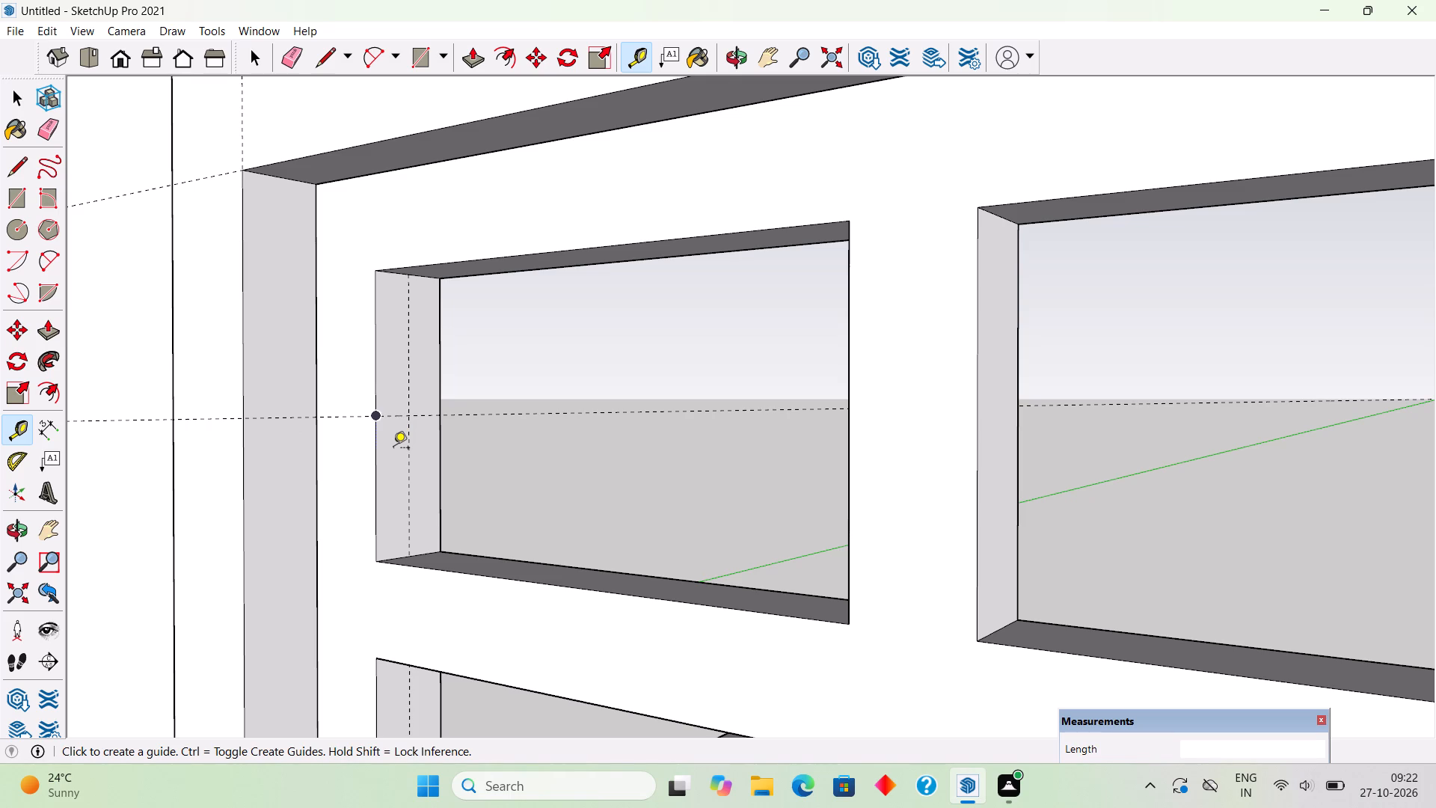
Add a lengthwise guide on the upper-left pane opening's bottom face, 2 1/2" behind its front edge.
{"action": "middle_click_drag", "start_coordinate": [651, 565], "coordinate": [580, 515]}
{"action": "scroll", "coordinate": [474, 486], "scroll_direction": "down", "scroll_amount": 7}
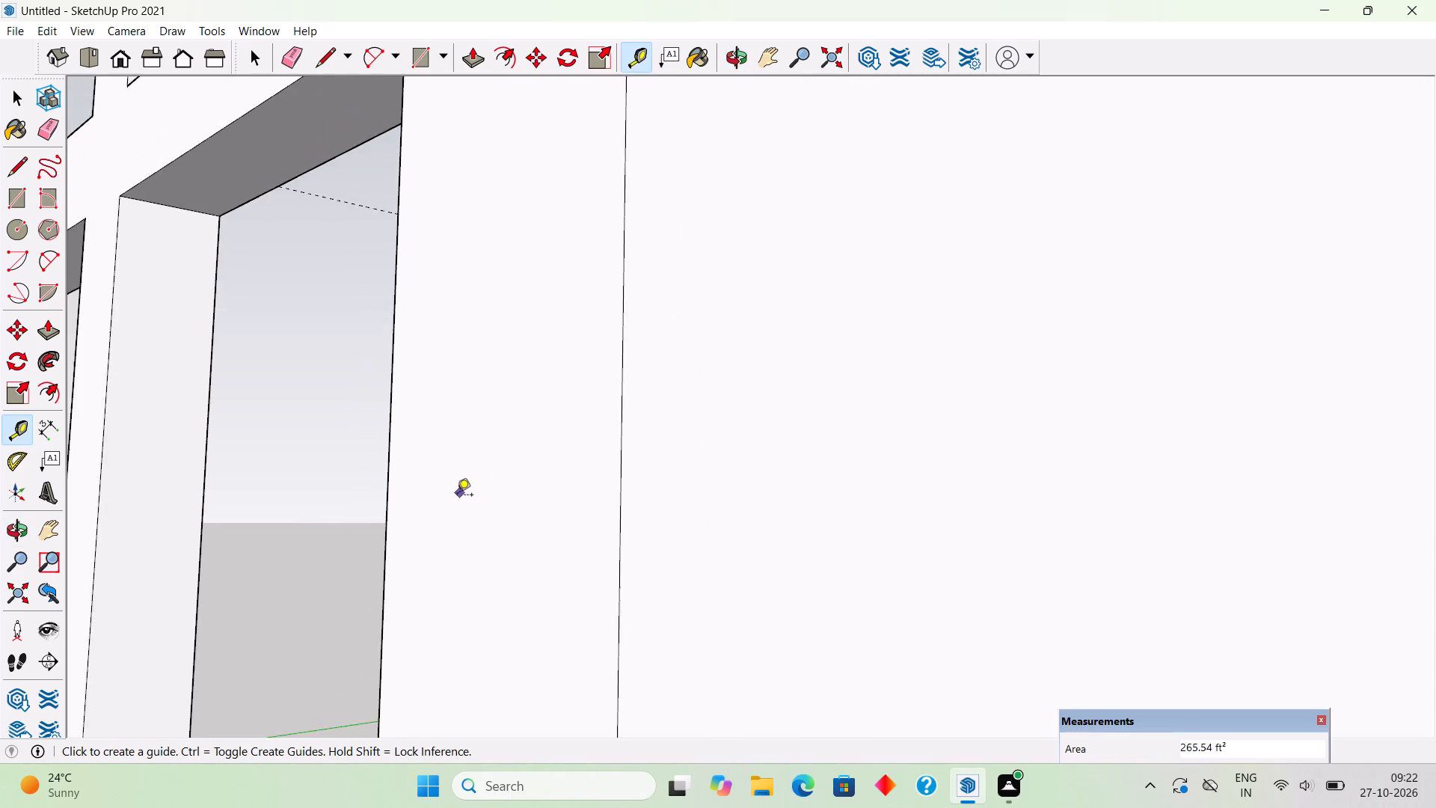
{"action": "scroll", "coordinate": [457, 496], "scroll_direction": "down", "scroll_amount": 5}
{"action": "middle_click_drag", "start_coordinate": [571, 456], "coordinate": [768, 509]}
{"action": "scroll", "coordinate": [768, 509], "scroll_direction": "down", "scroll_amount": 4}
{"action": "scroll", "coordinate": [699, 504], "scroll_direction": "down", "scroll_amount": 6}
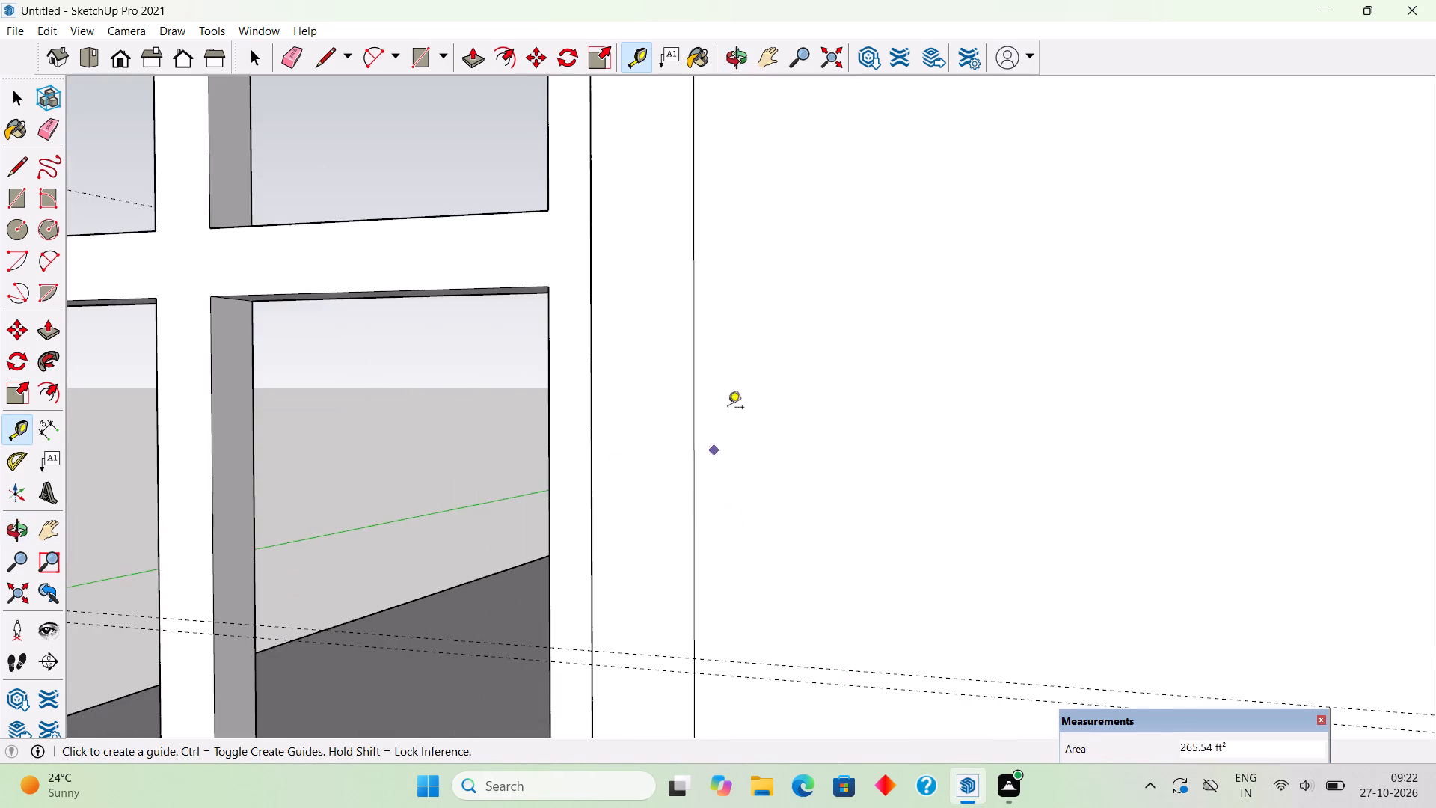
{"action": "scroll", "coordinate": [737, 388], "scroll_direction": "down", "scroll_amount": 10}
{"action": "middle_click_drag", "start_coordinate": [377, 391], "coordinate": [511, 566]}
{"action": "scroll", "coordinate": [244, 322], "scroll_direction": "up", "scroll_amount": 13}
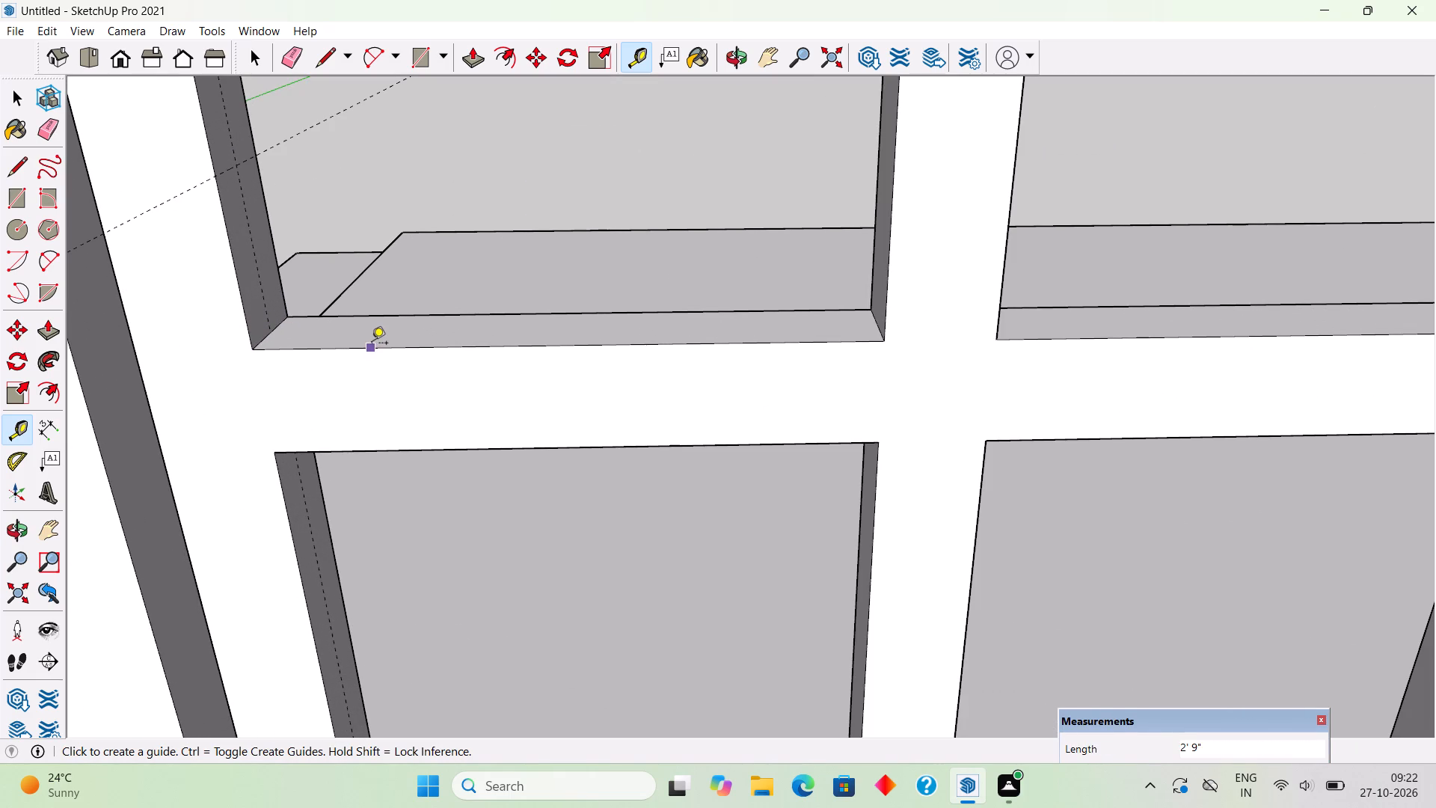
{"action": "left_click", "coordinate": [372, 344]}
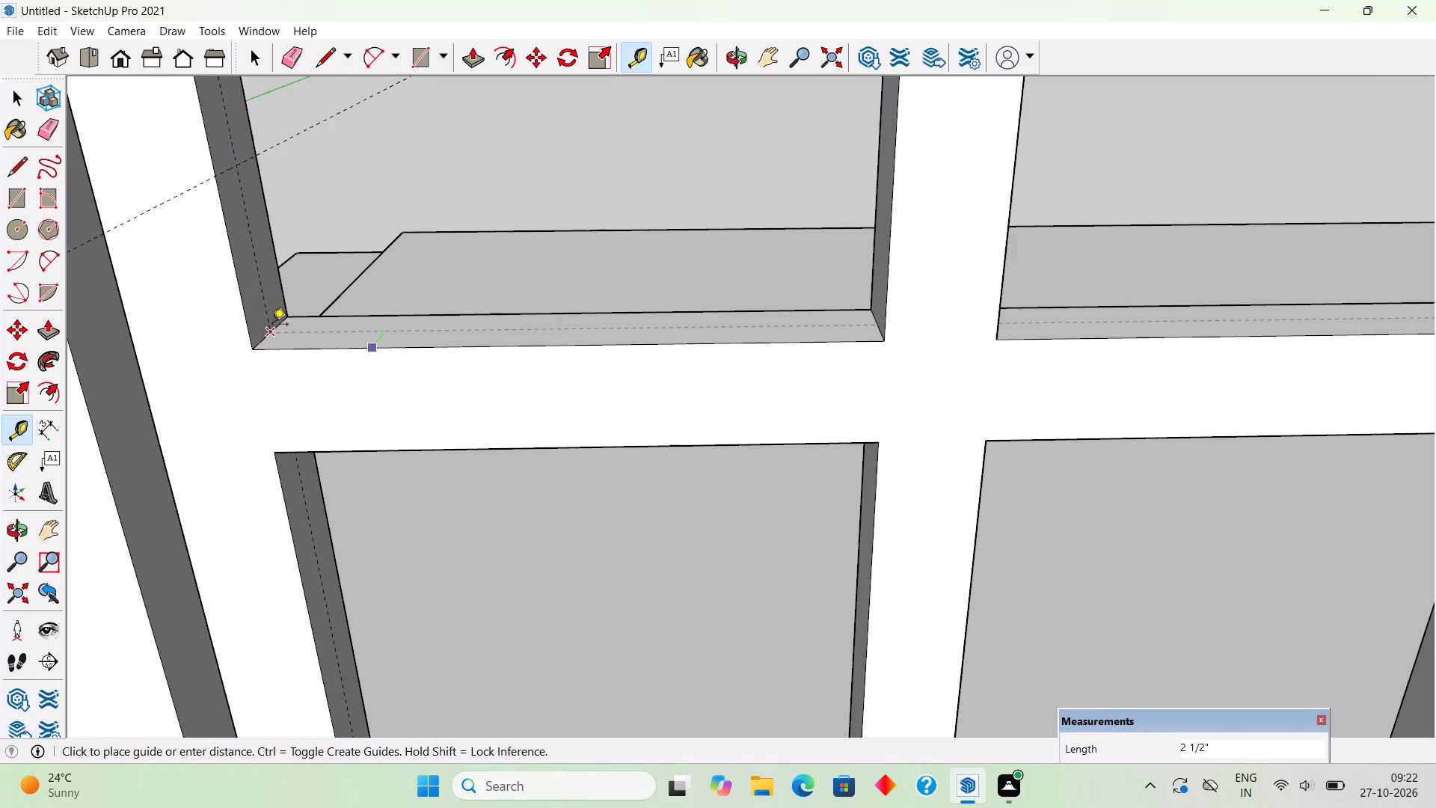
{"action": "left_click", "coordinate": [272, 325]}
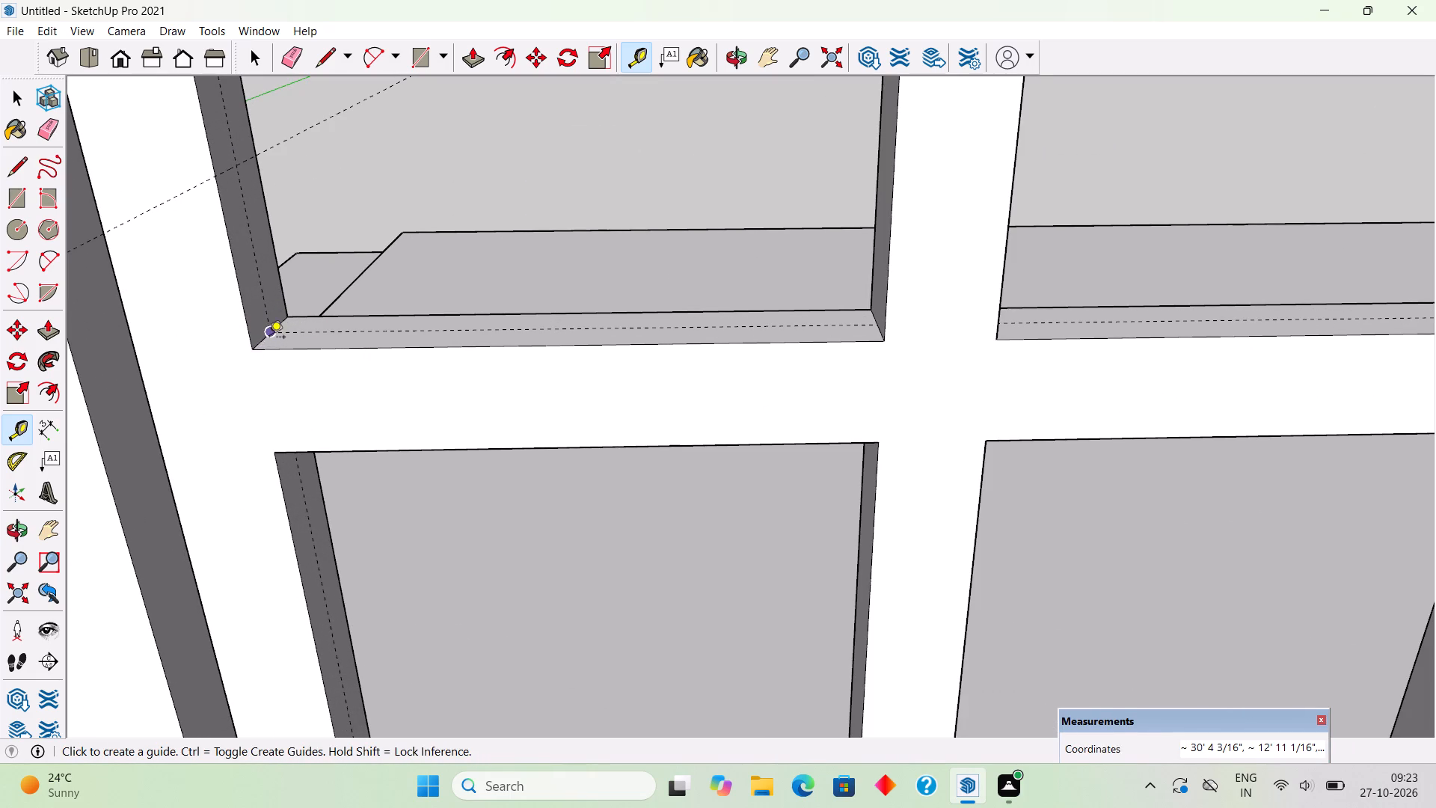
Add a guide through the middle of the upper-left pane opening's width, 1' 4 1/2" from its left side.
{"action": "scroll", "coordinate": [263, 343], "scroll_direction": "up", "scroll_amount": 5}
{"action": "left_click", "coordinate": [260, 342]}
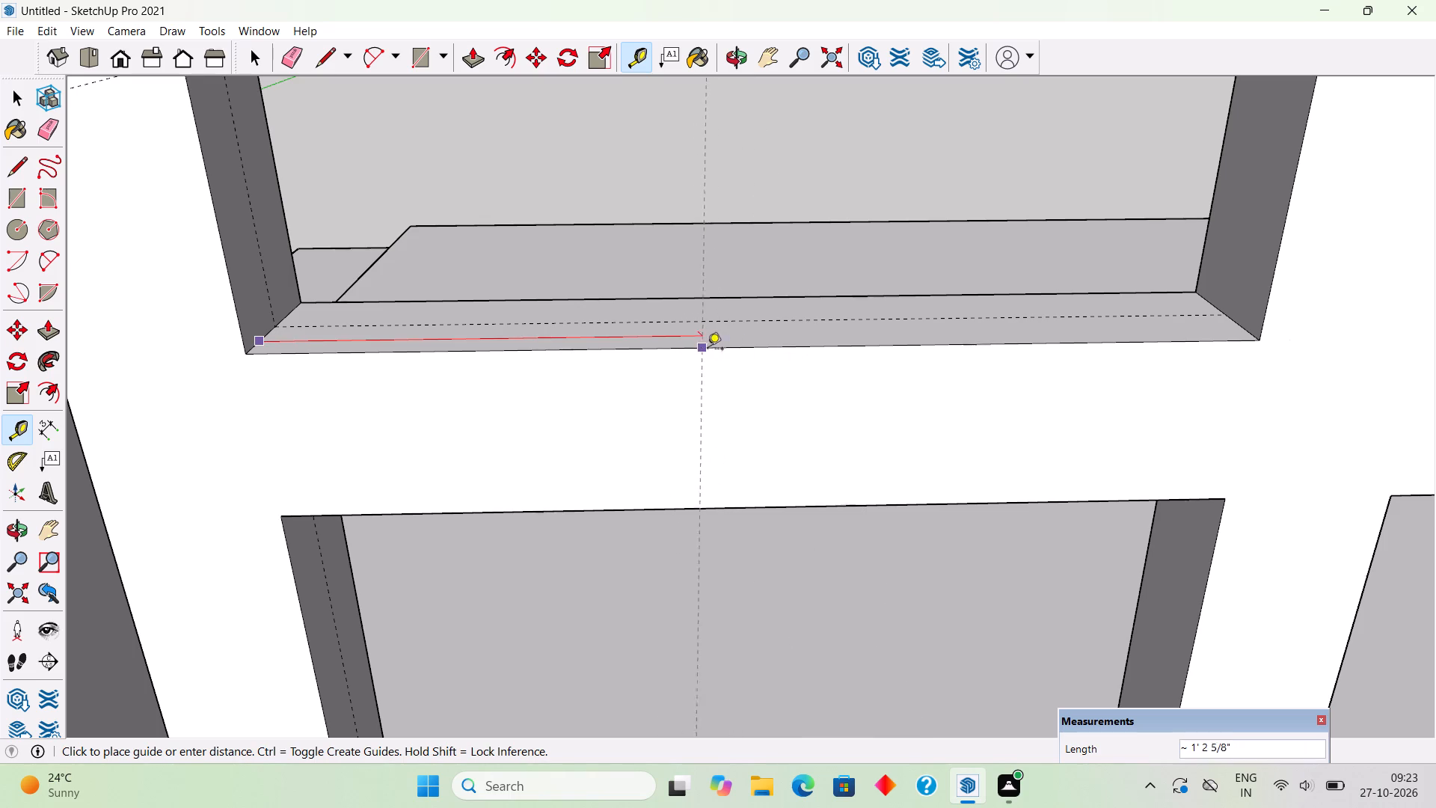
{"action": "left_click", "coordinate": [763, 352]}
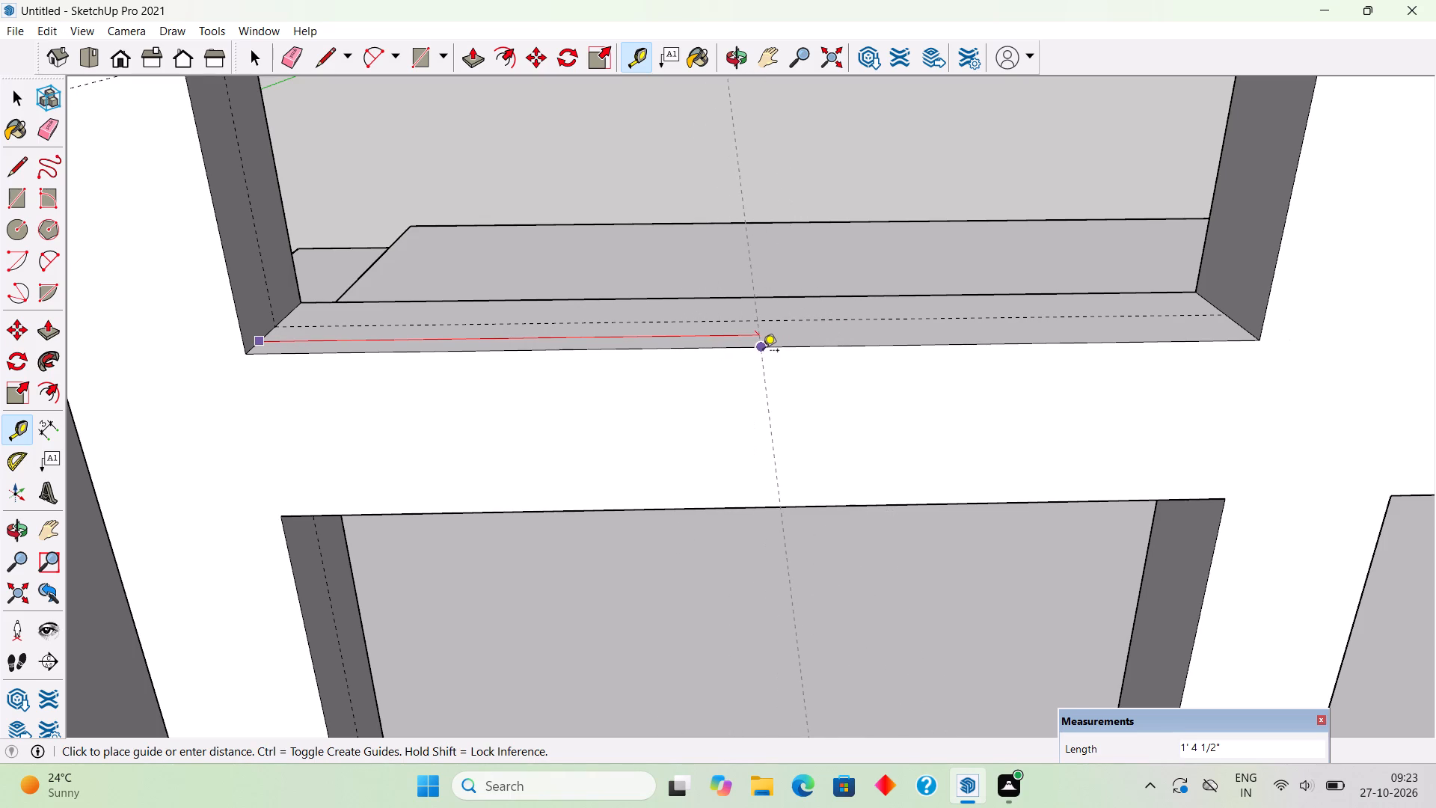
{"action": "scroll", "coordinate": [763, 352], "scroll_direction": "down", "scroll_amount": 4}
{"action": "middle_click_drag", "start_coordinate": [760, 368], "coordinate": [752, 463]}
{"action": "scroll", "coordinate": [751, 471], "scroll_direction": "down", "scroll_amount": 1}
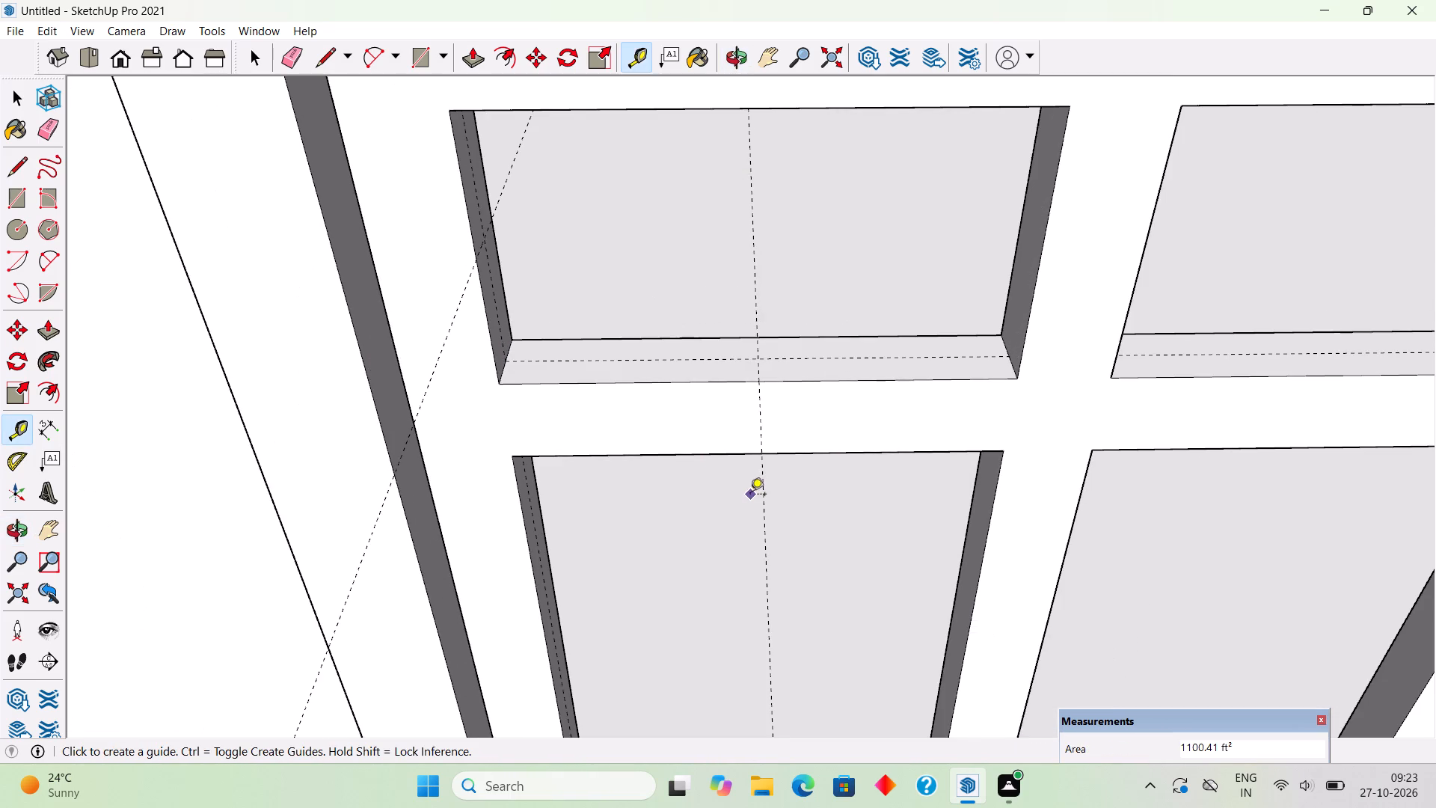
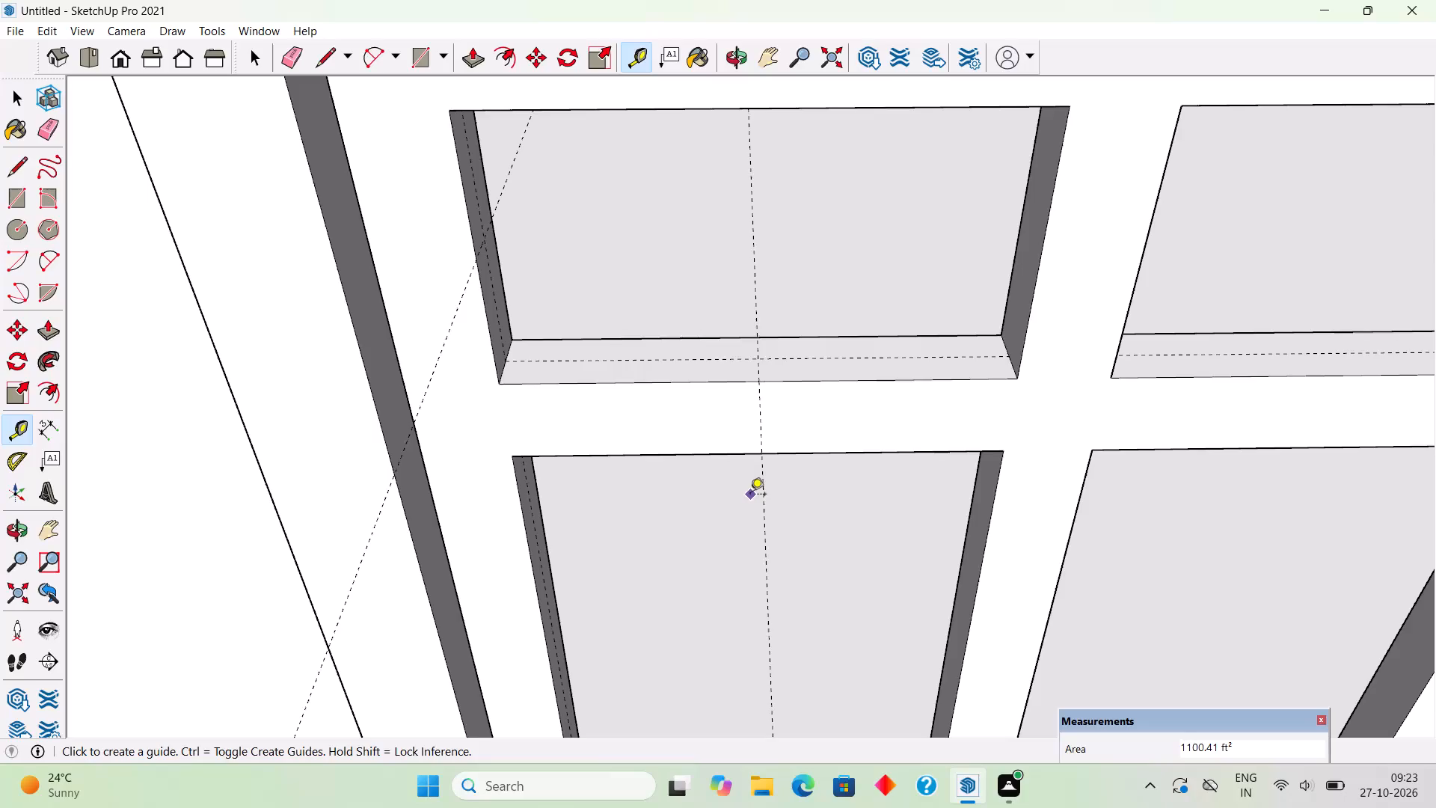
Place two vertical guides 6" to either side of the centre guide on the upper-left window opening's sill.
{"action": "scroll", "coordinate": [754, 377], "scroll_direction": "up", "scroll_amount": 1}
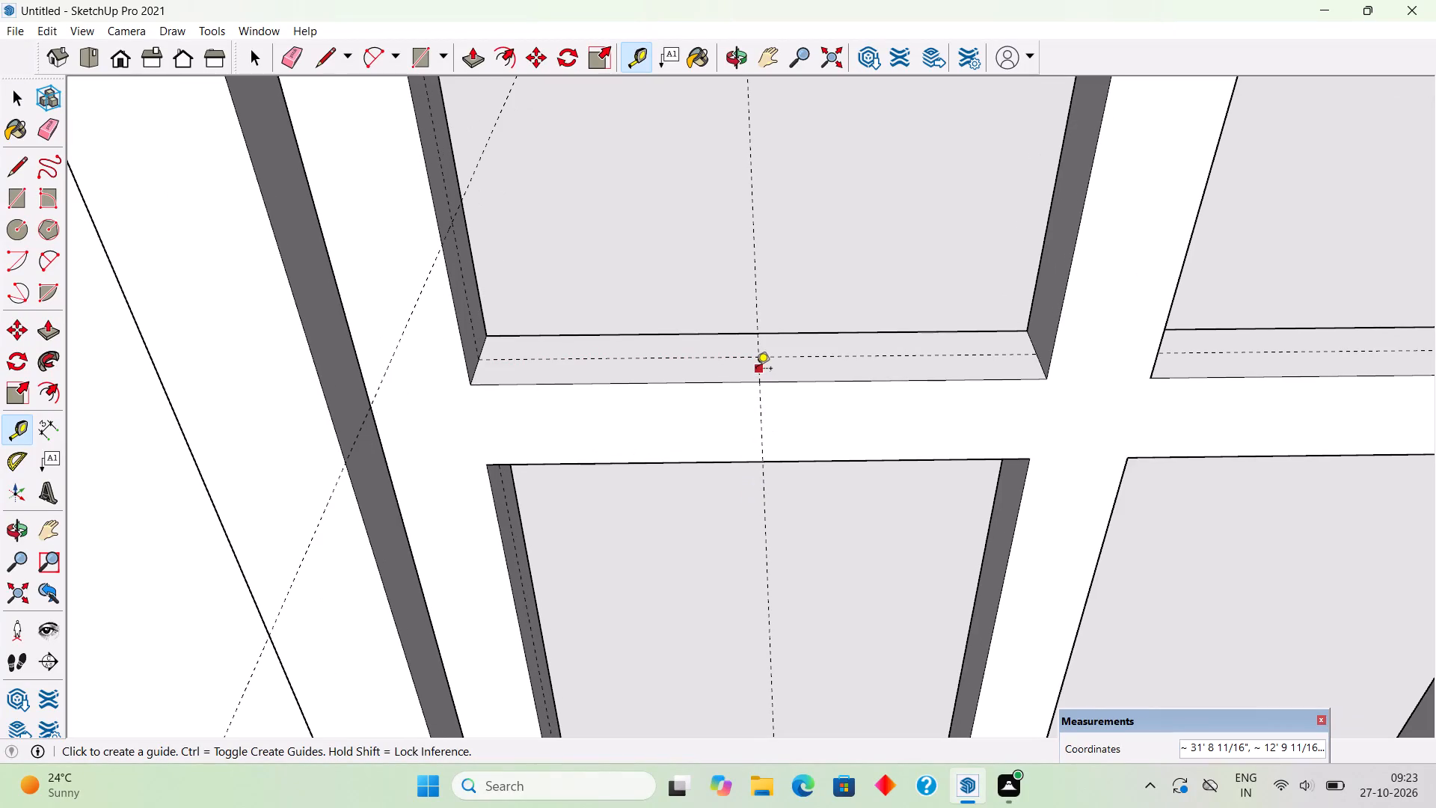
{"action": "left_click", "coordinate": [757, 370]}
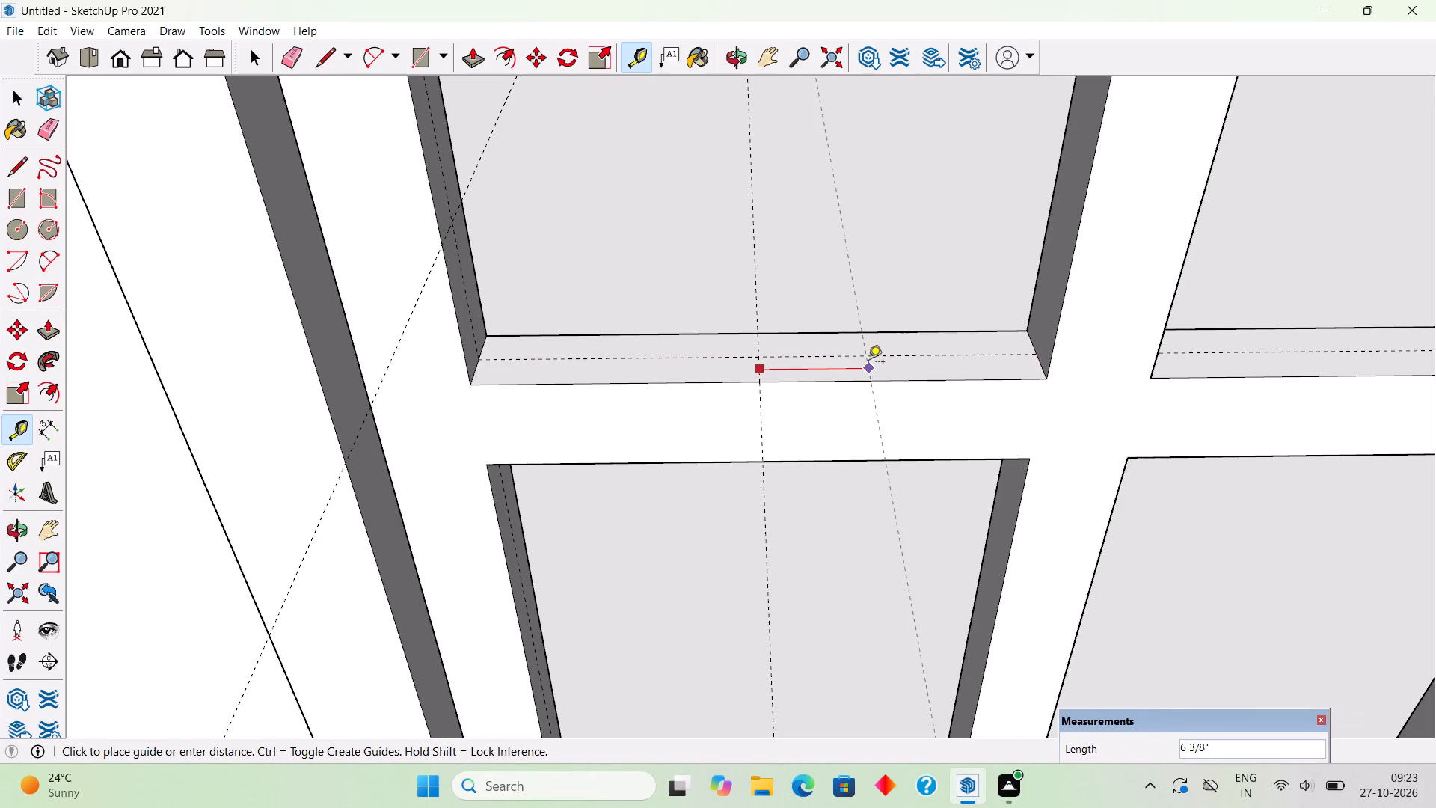
{"action": "type", "text": "6\""}
{"action": "key", "text": "Return"}
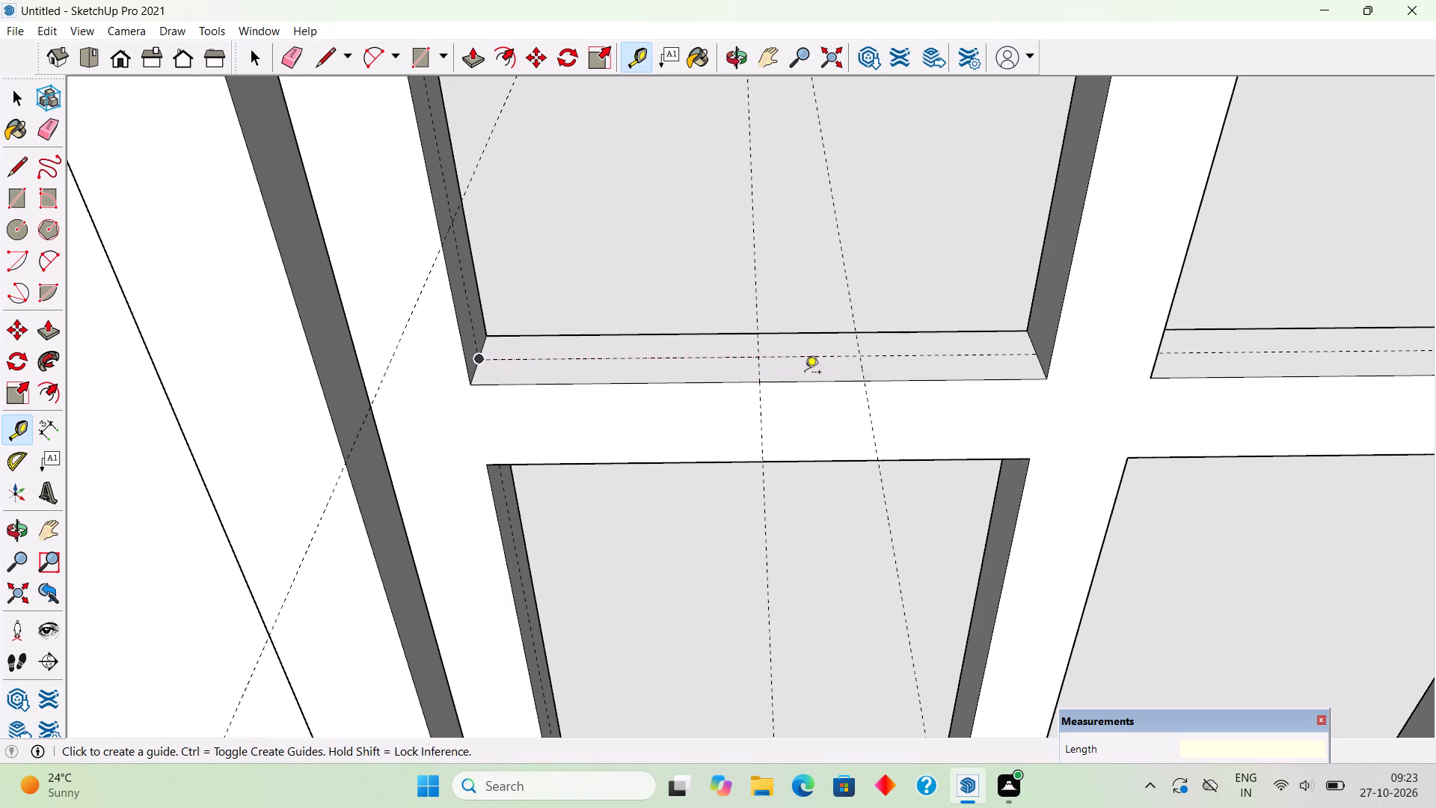
{"action": "left_click", "coordinate": [759, 370]}
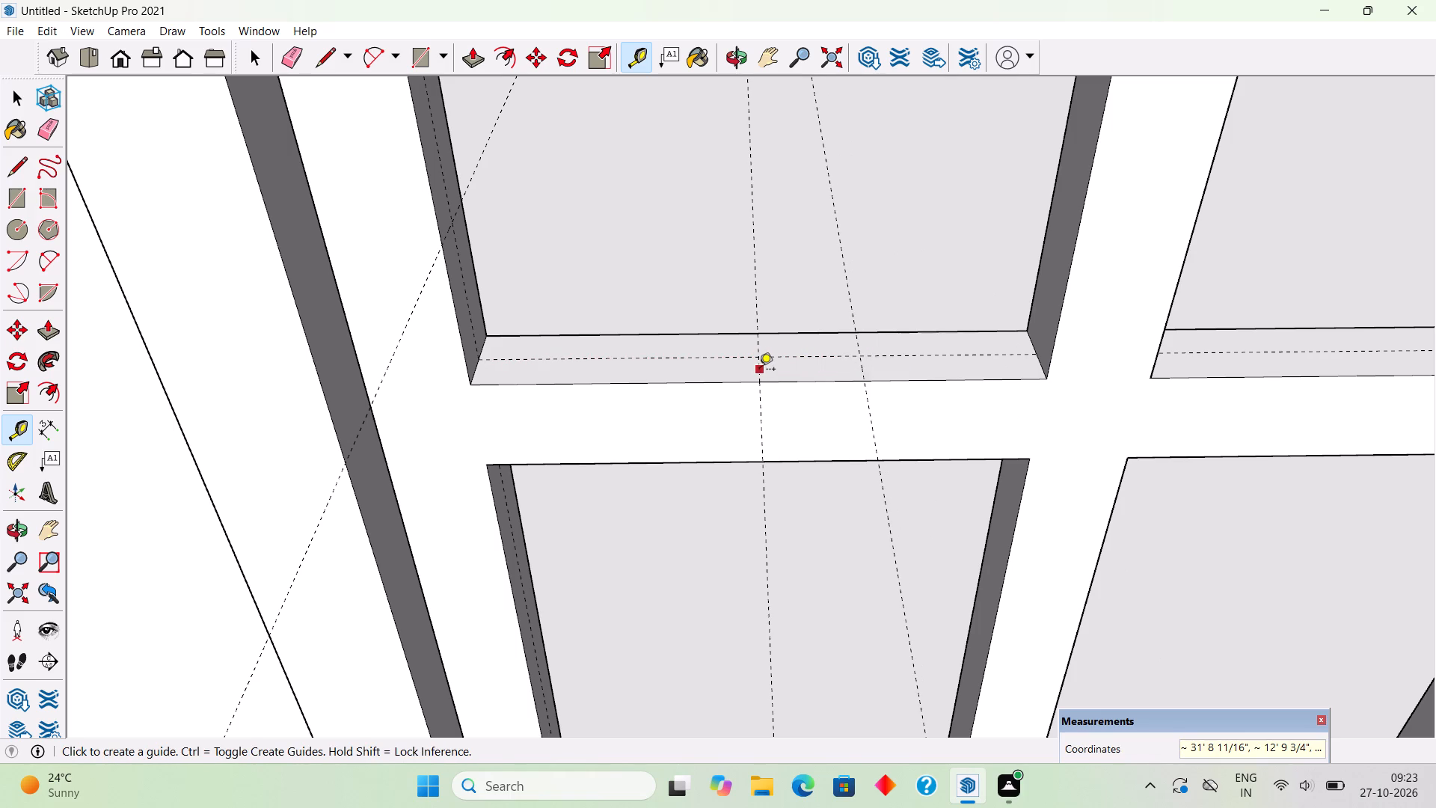
{"action": "type", "text": "6\""}
{"action": "key", "text": "Return"}
{"action": "key", "text": "space"}
Draw two 1" radius circles on the upper-left opening's sill, centred where the outer guides cross the sill's lengthwise guide.
{"action": "middle_click_drag", "start_coordinate": [646, 369], "coordinate": [634, 427]}
{"action": "key", "text": "c"}
{"action": "left_click", "coordinate": [657, 357]}
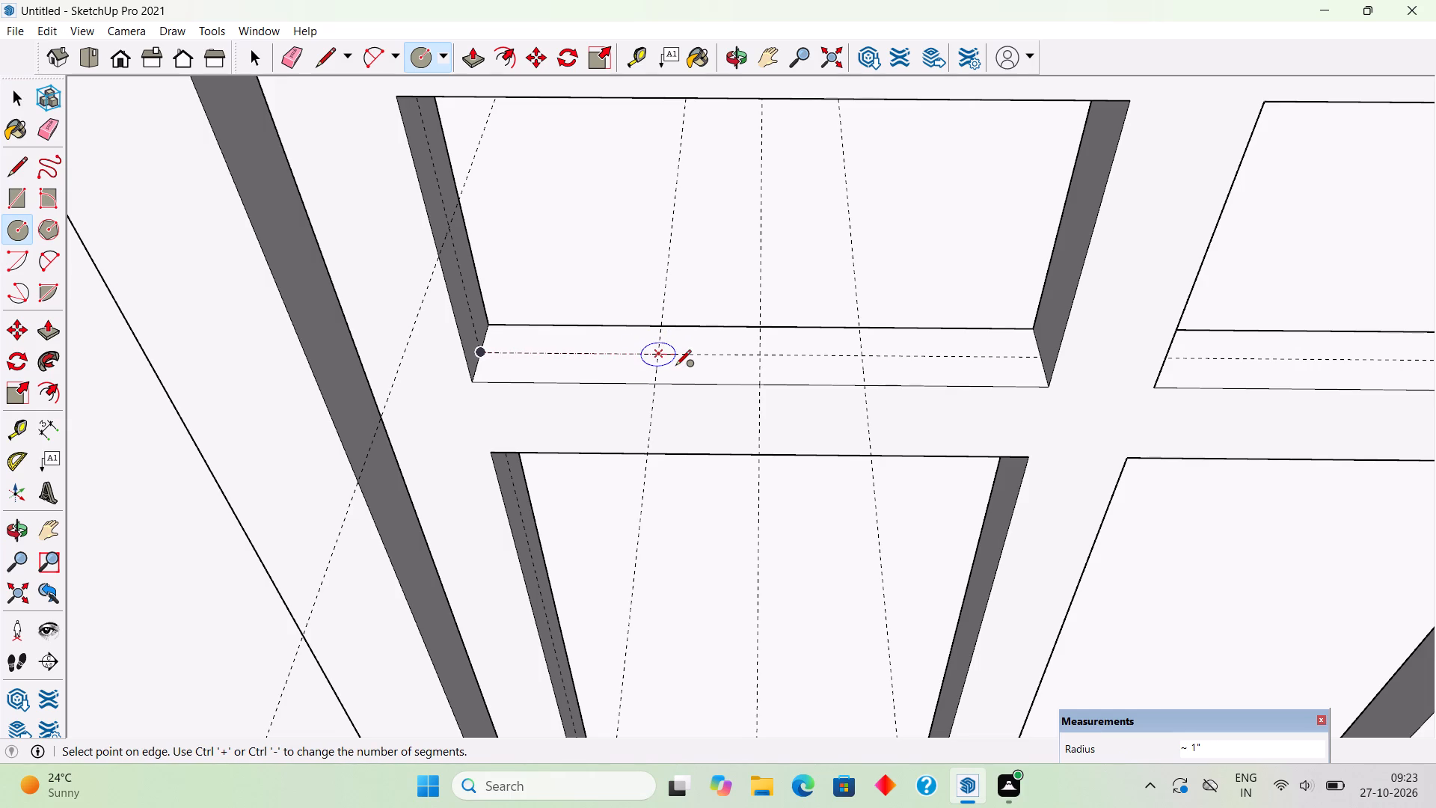
{"action": "left_click", "coordinate": [675, 366]}
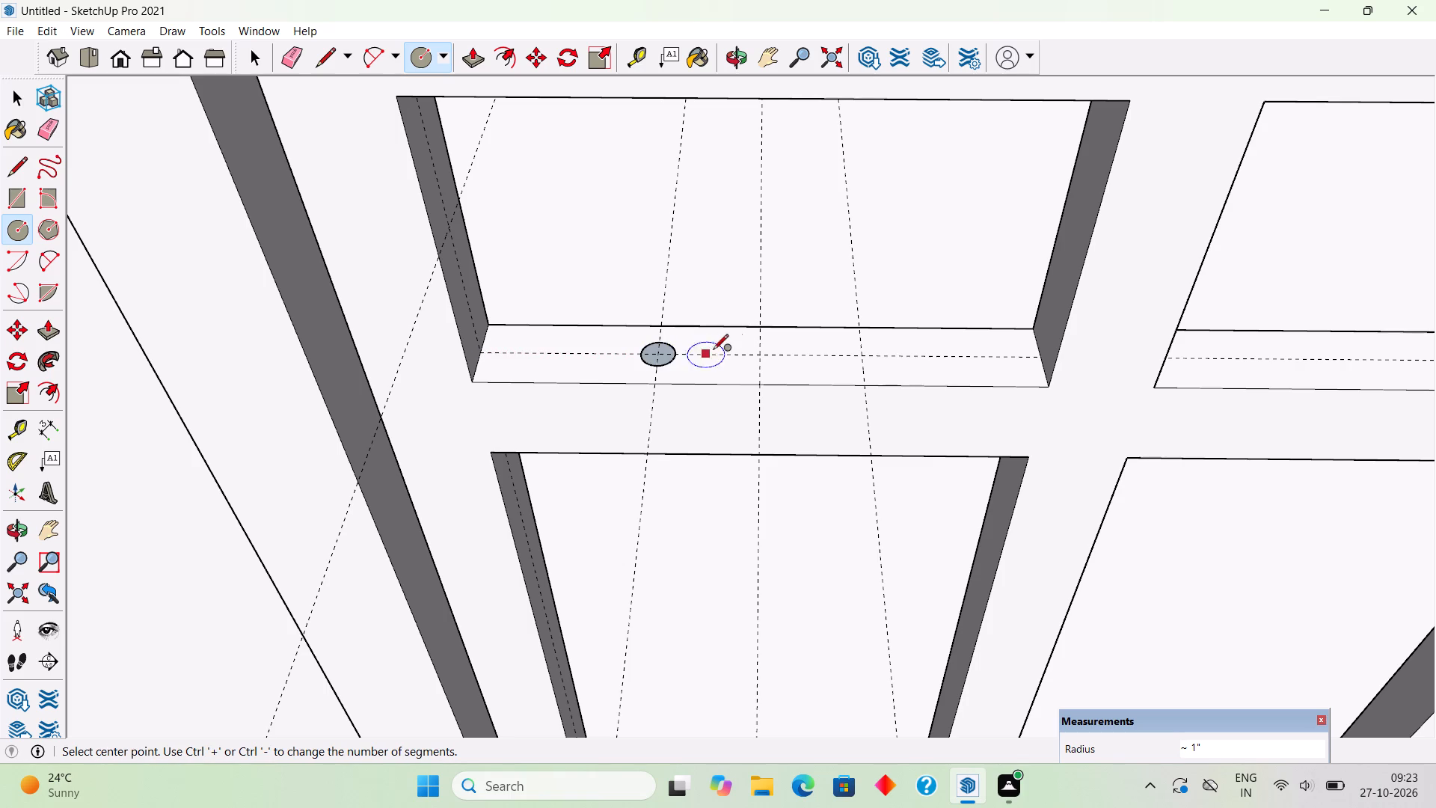
{"action": "left_click", "coordinate": [860, 357]}
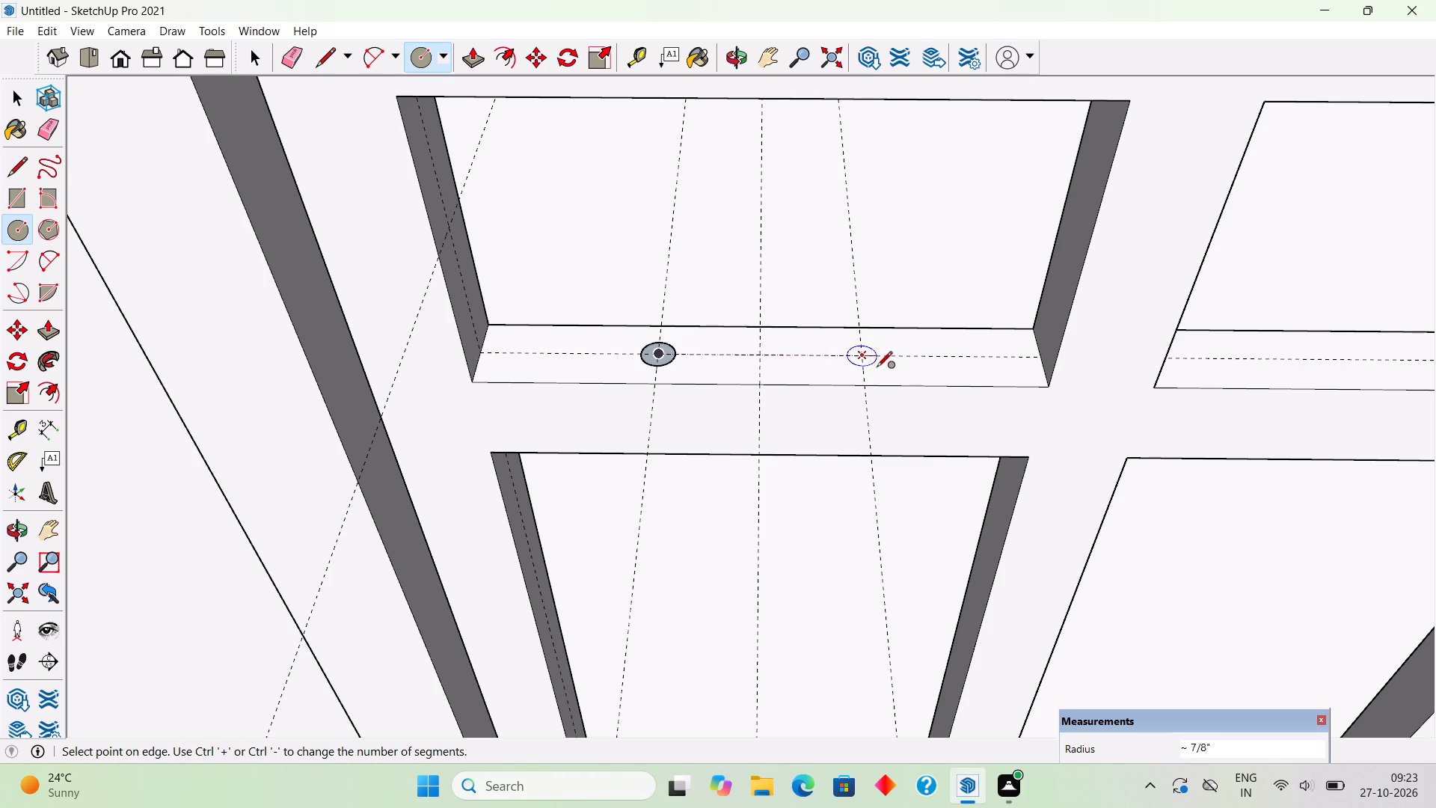
{"action": "type", "text": "1\""}
{"action": "key", "text": "Return"}
Draw a 1" radius circle on the upper-left opening's side jamb, centred on the intersection of its guides.
{"action": "scroll", "coordinate": [874, 417], "scroll_direction": "down", "scroll_amount": 9}
{"action": "middle_click_drag", "start_coordinate": [859, 427], "coordinate": [610, 226]}
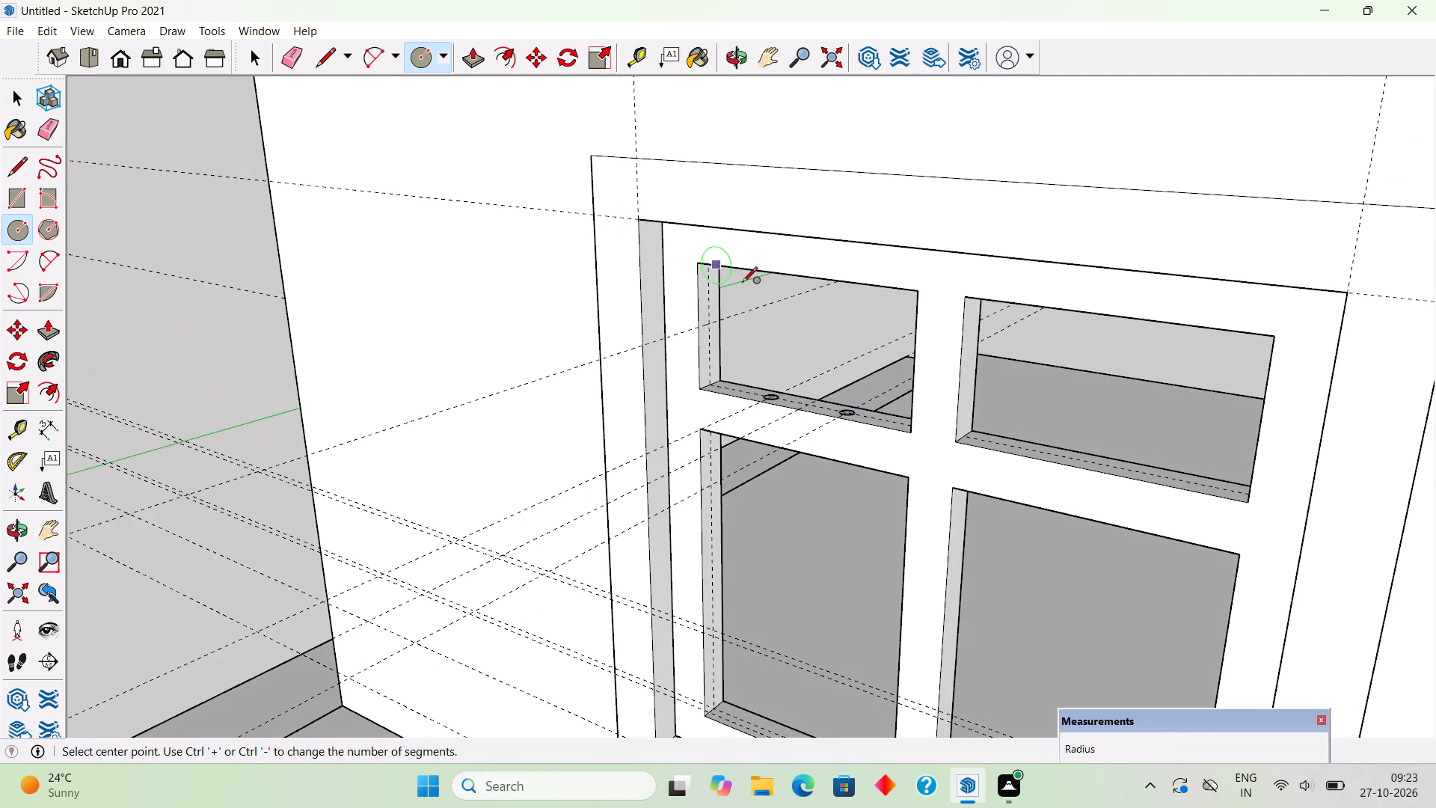
{"action": "scroll", "coordinate": [710, 302], "scroll_direction": "up", "scroll_amount": 4}
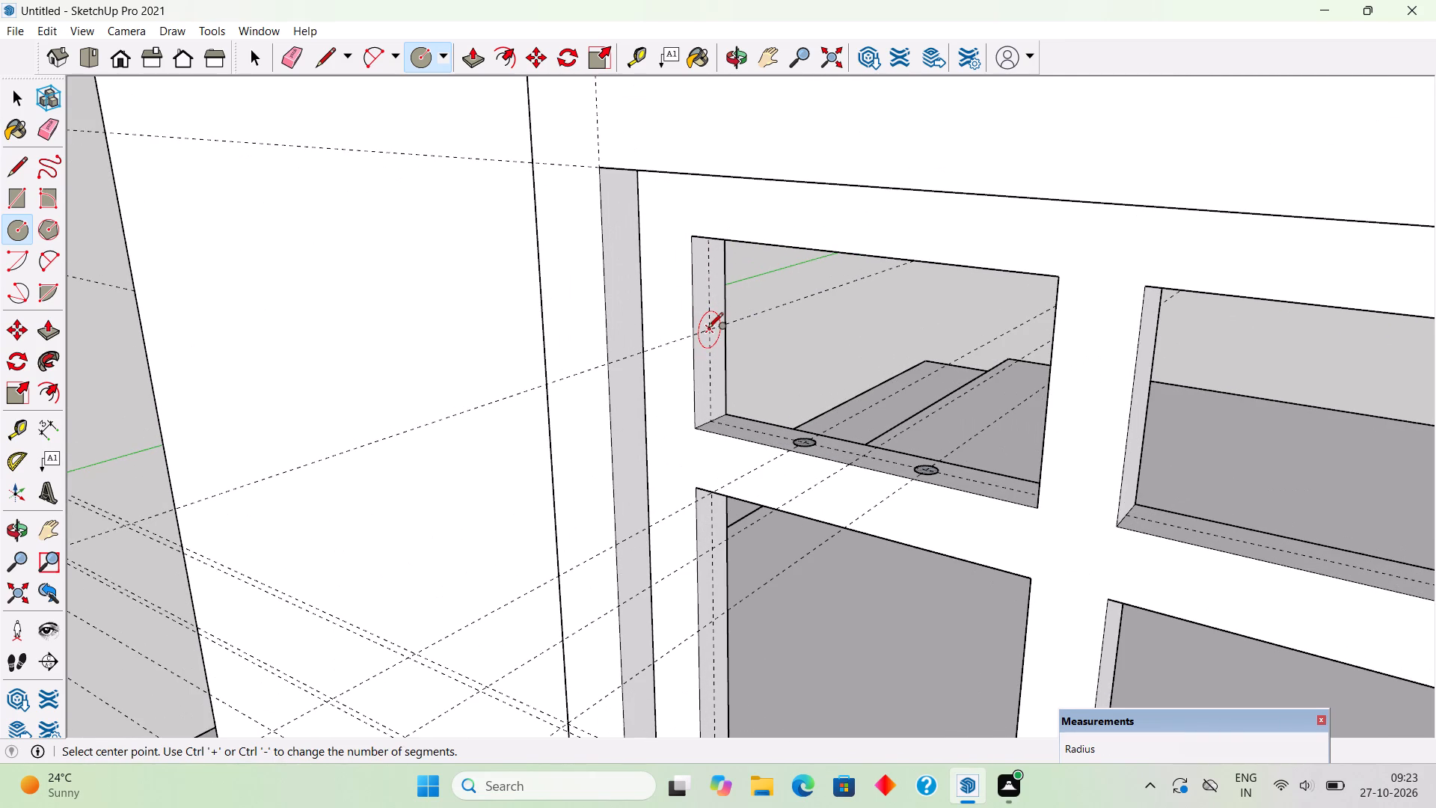
{"action": "left_click", "coordinate": [708, 329]}
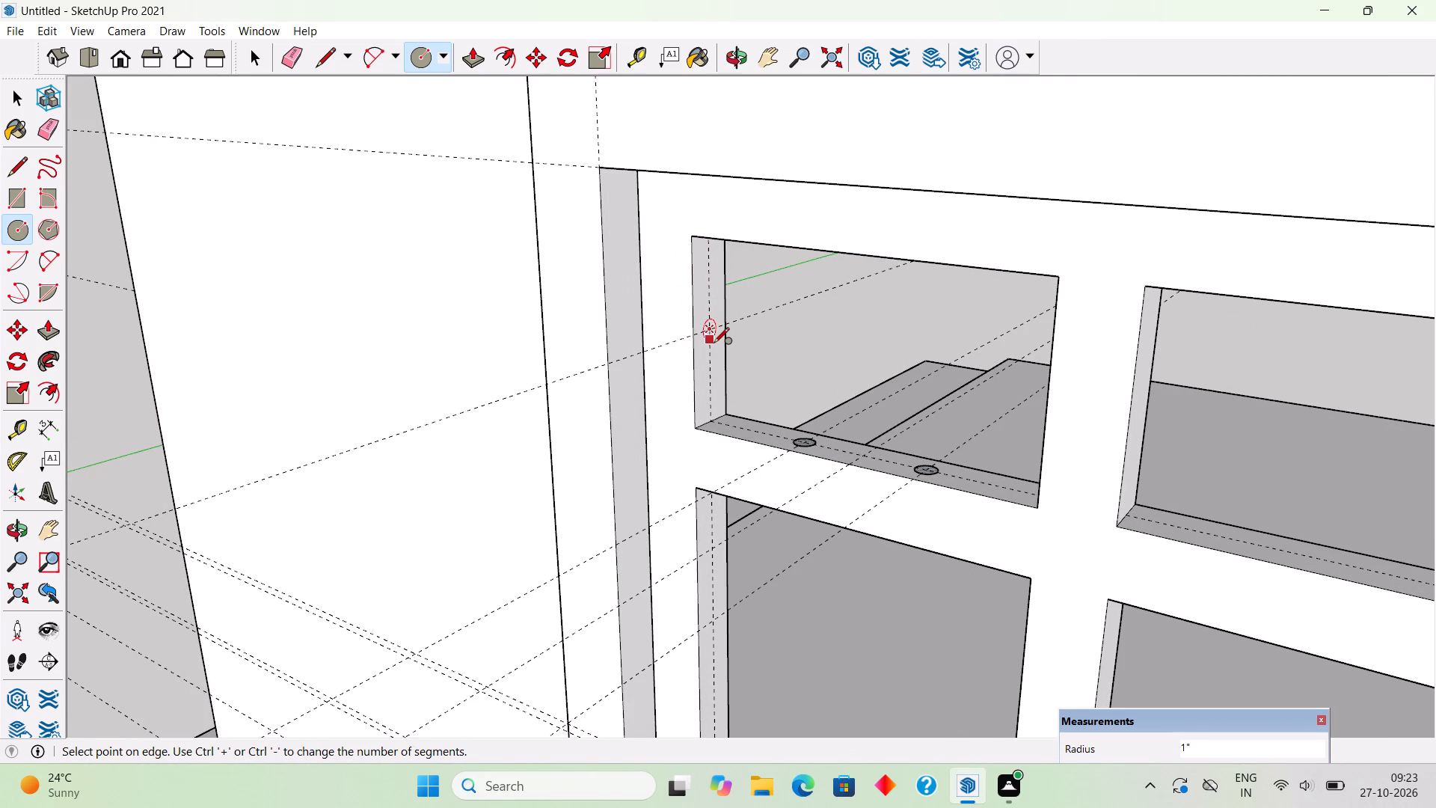
{"action": "type", "text": "1\""}
{"action": "key", "text": "Return"}
{"action": "key", "text": "space"}
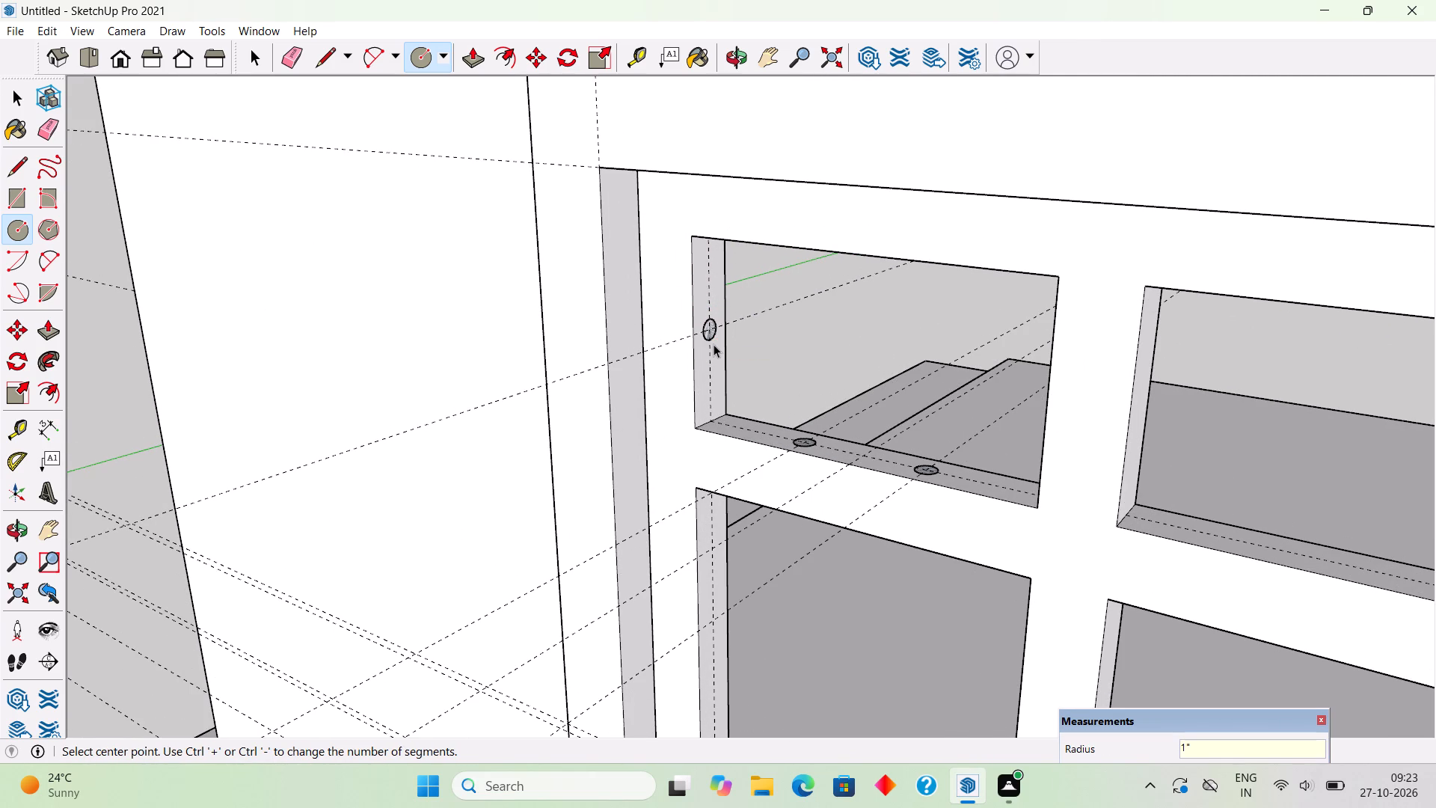
Push/Pull the jamb circle 6' across both upper window openings to form a horizontal round bar.
{"action": "key", "text": "p"}
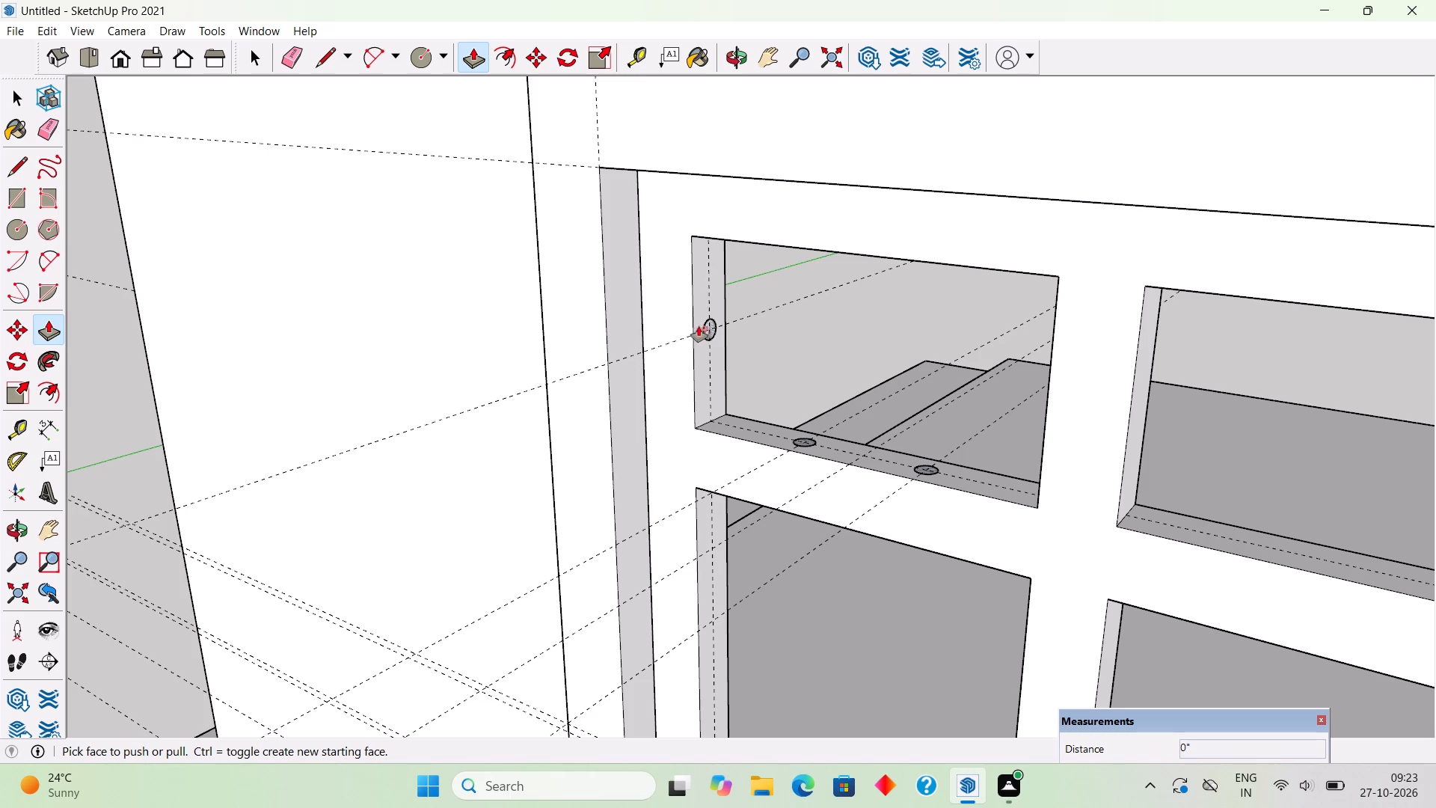
{"action": "left_click", "coordinate": [710, 330]}
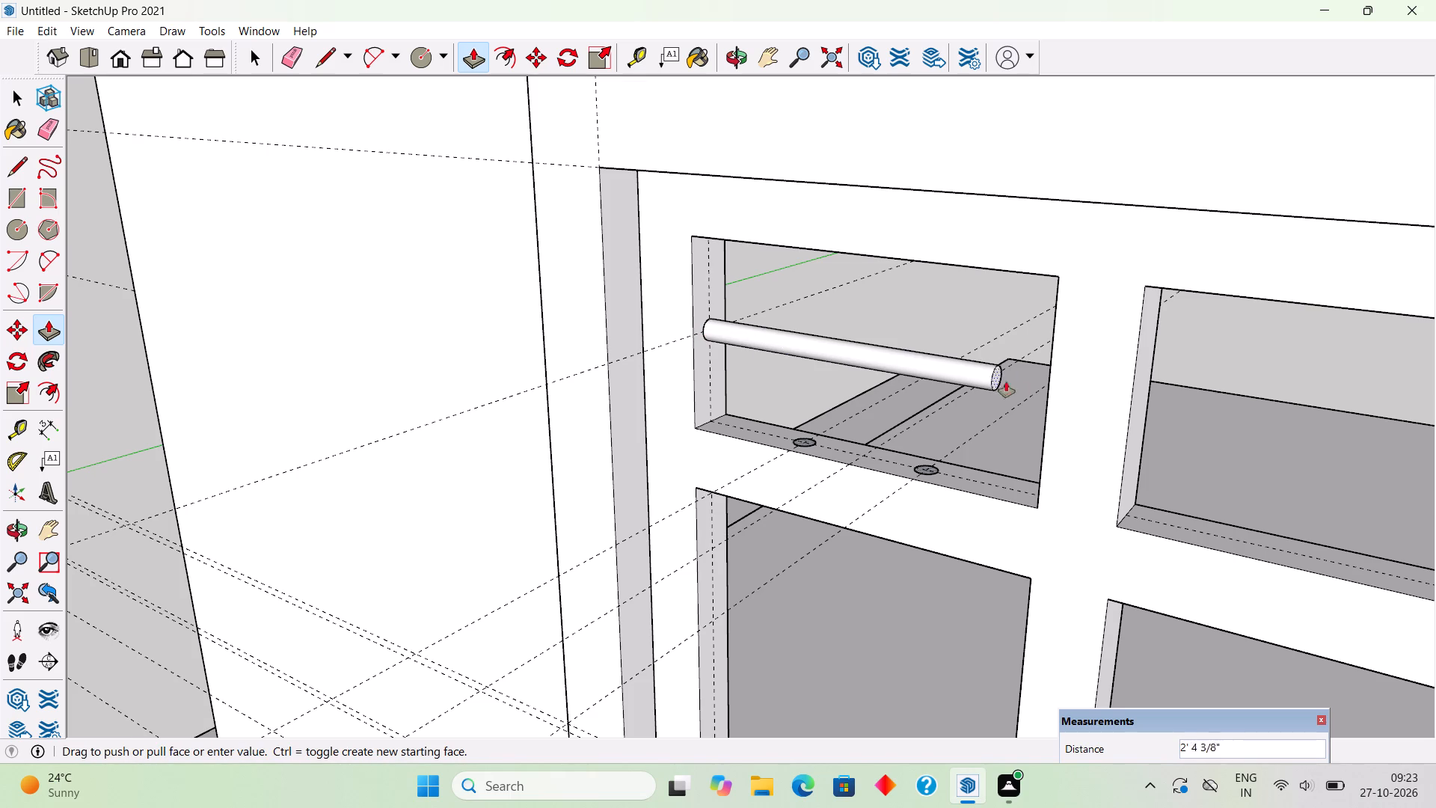
{"action": "scroll", "coordinate": [1058, 394], "scroll_direction": "down", "scroll_amount": 9}
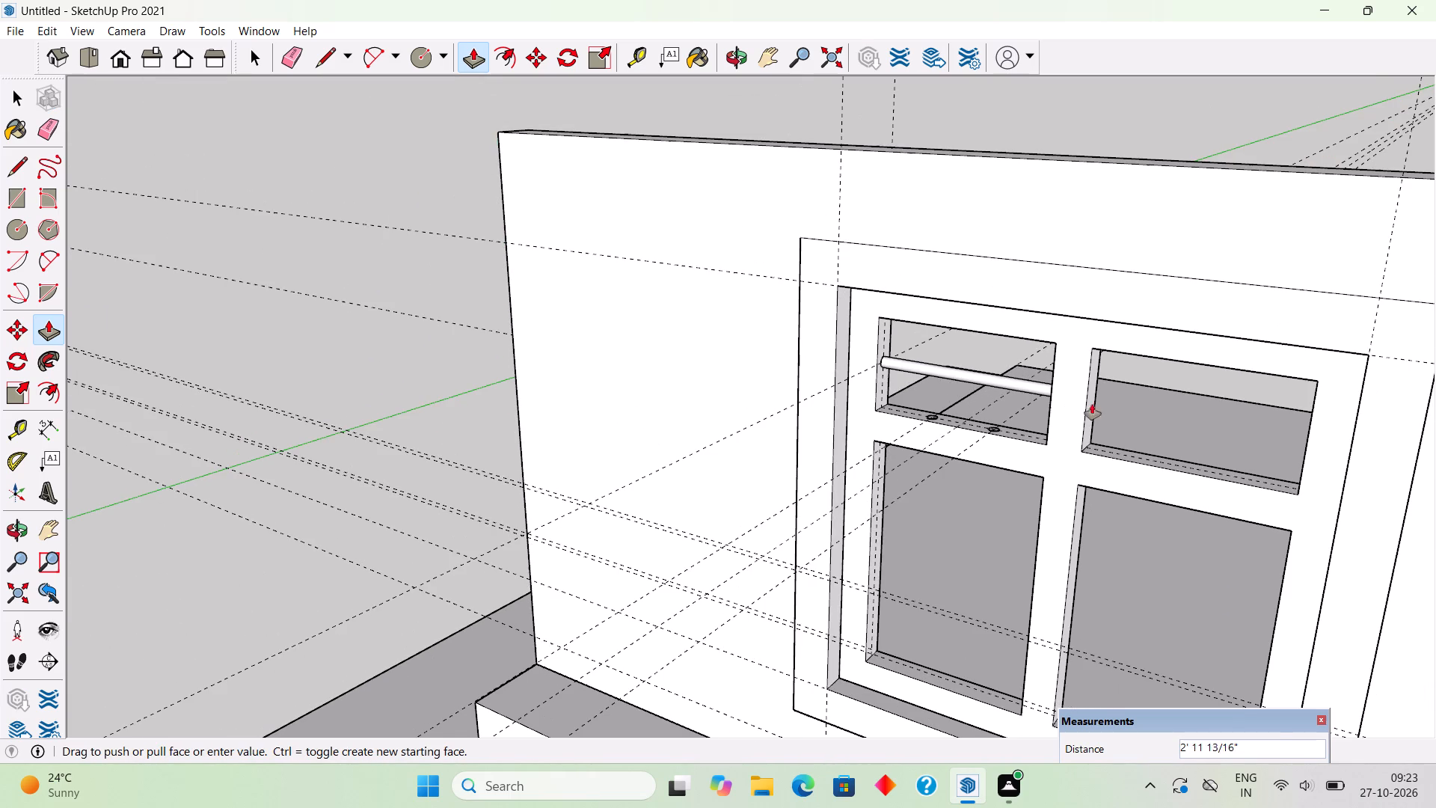
{"action": "left_click", "coordinate": [1303, 450]}
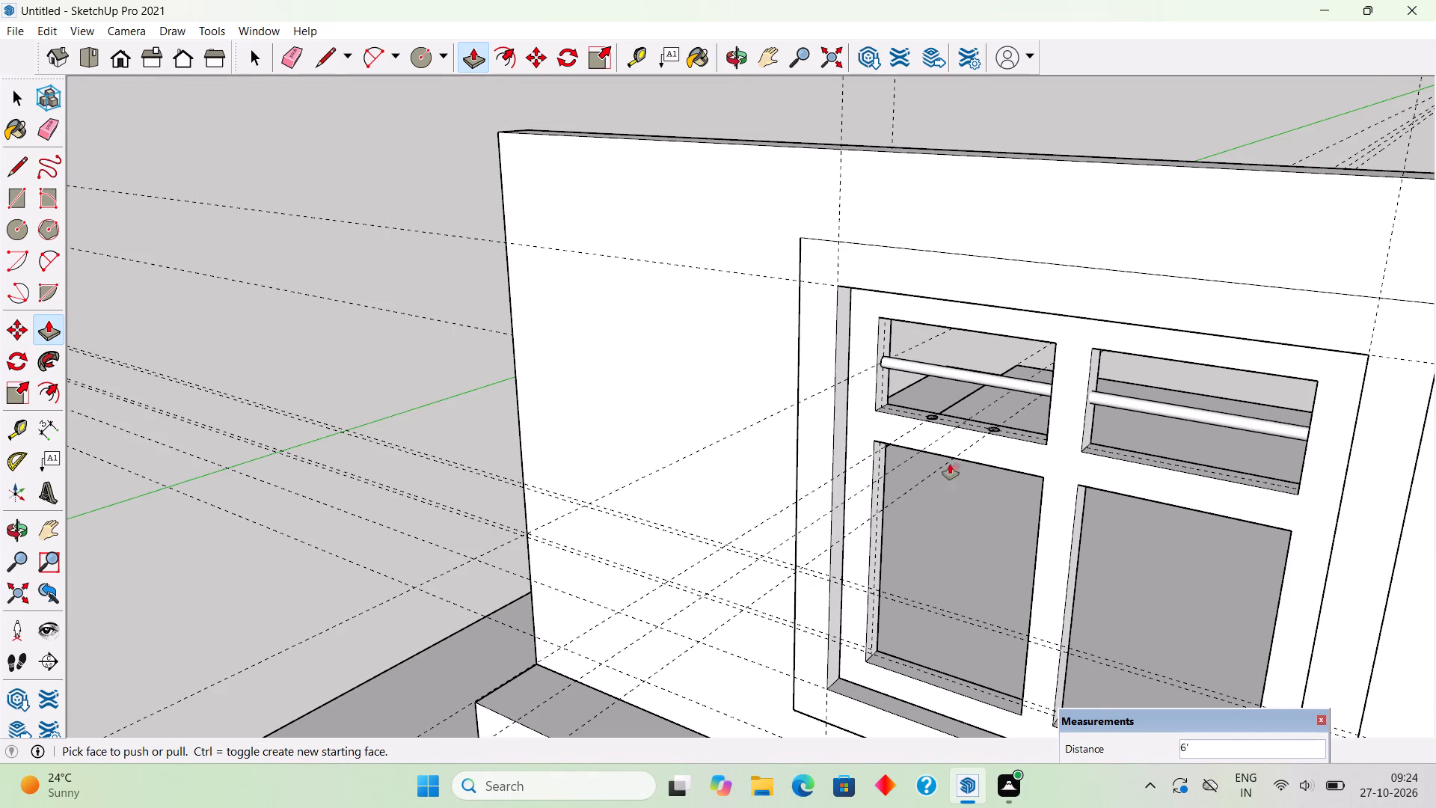
{"action": "middle_click_drag", "start_coordinate": [865, 479], "coordinate": [968, 596]}
{"action": "key", "text": "space"}
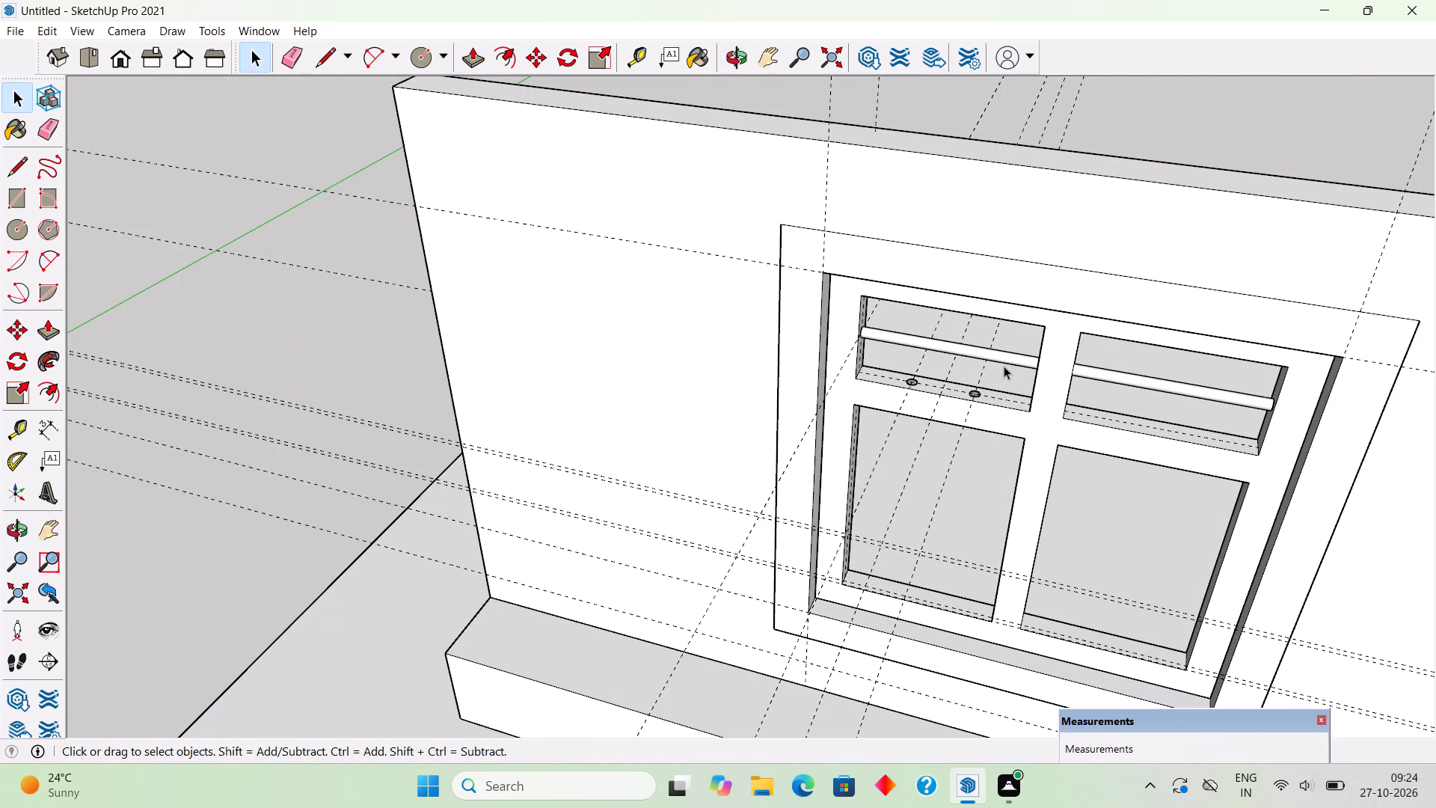
Select the whole horizontal bar, make it a group and clear the selection.
{"action": "scroll", "coordinate": [1004, 366], "scroll_direction": "up", "scroll_amount": 5}
{"action": "triple_click", "coordinate": [1003, 352]}
{"action": "right_click", "coordinate": [1003, 352]}
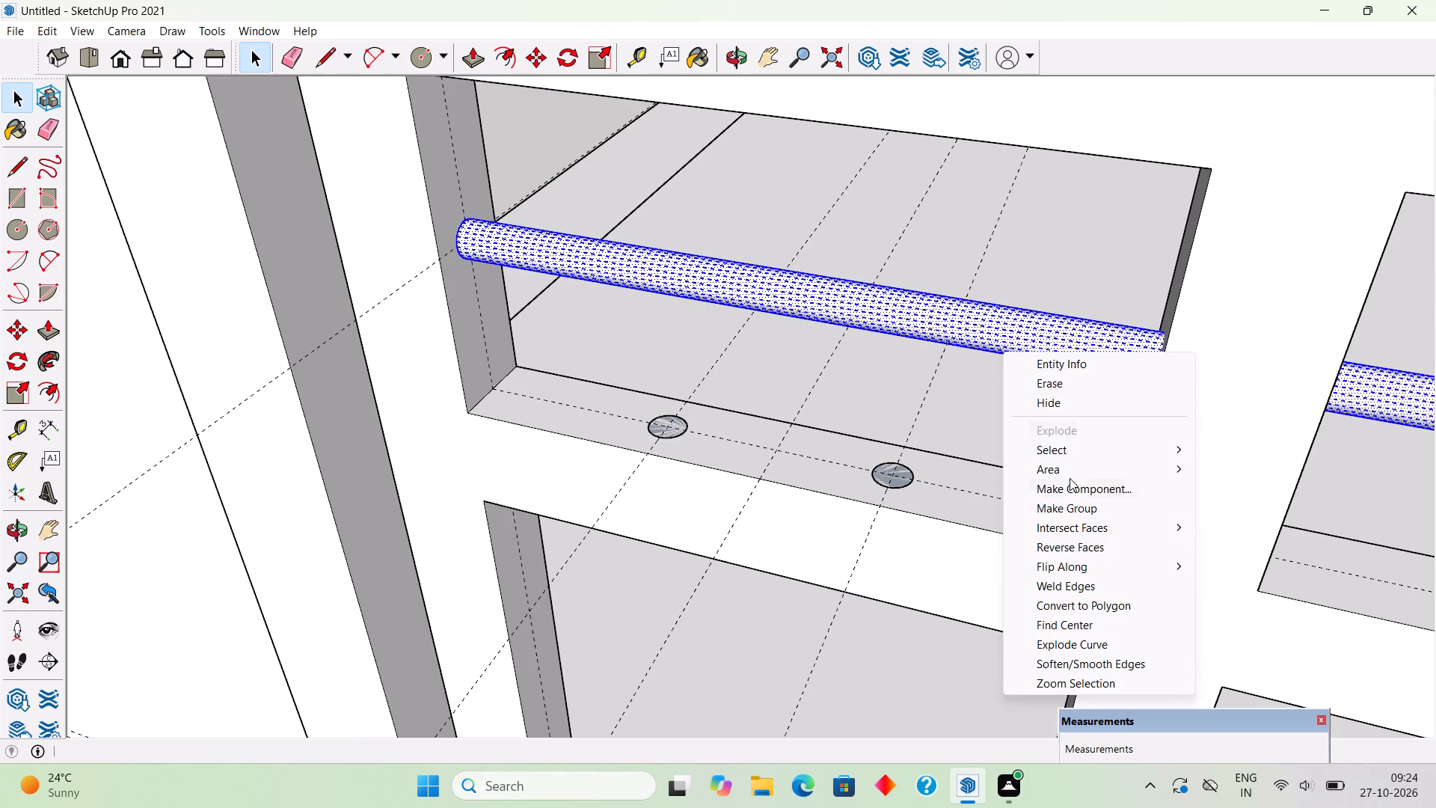
{"action": "left_click", "coordinate": [1087, 502]}
{"action": "scroll", "coordinate": [1087, 502], "scroll_direction": "down", "scroll_amount": 5}
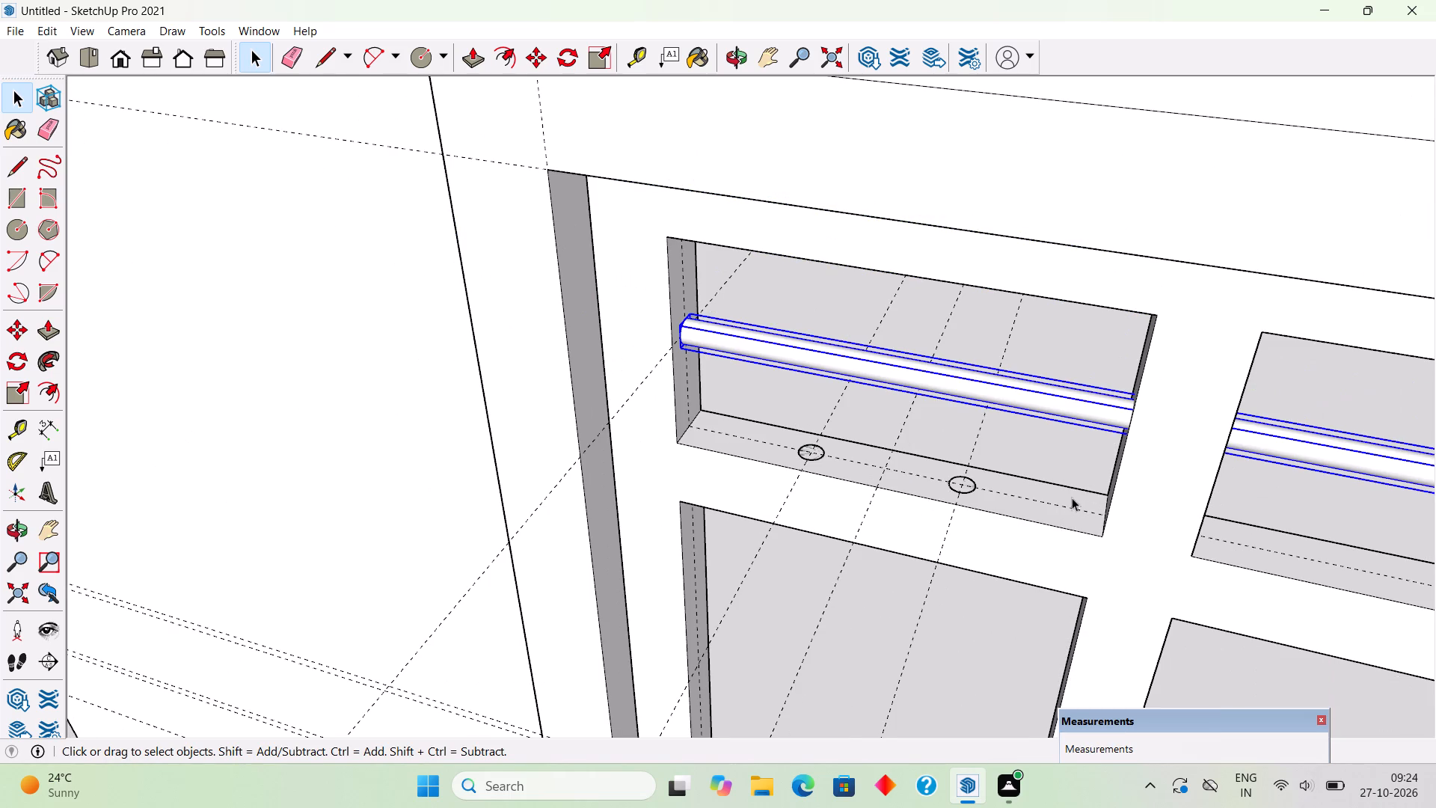
{"action": "scroll", "coordinate": [592, 322], "scroll_direction": "down", "scroll_amount": 8}
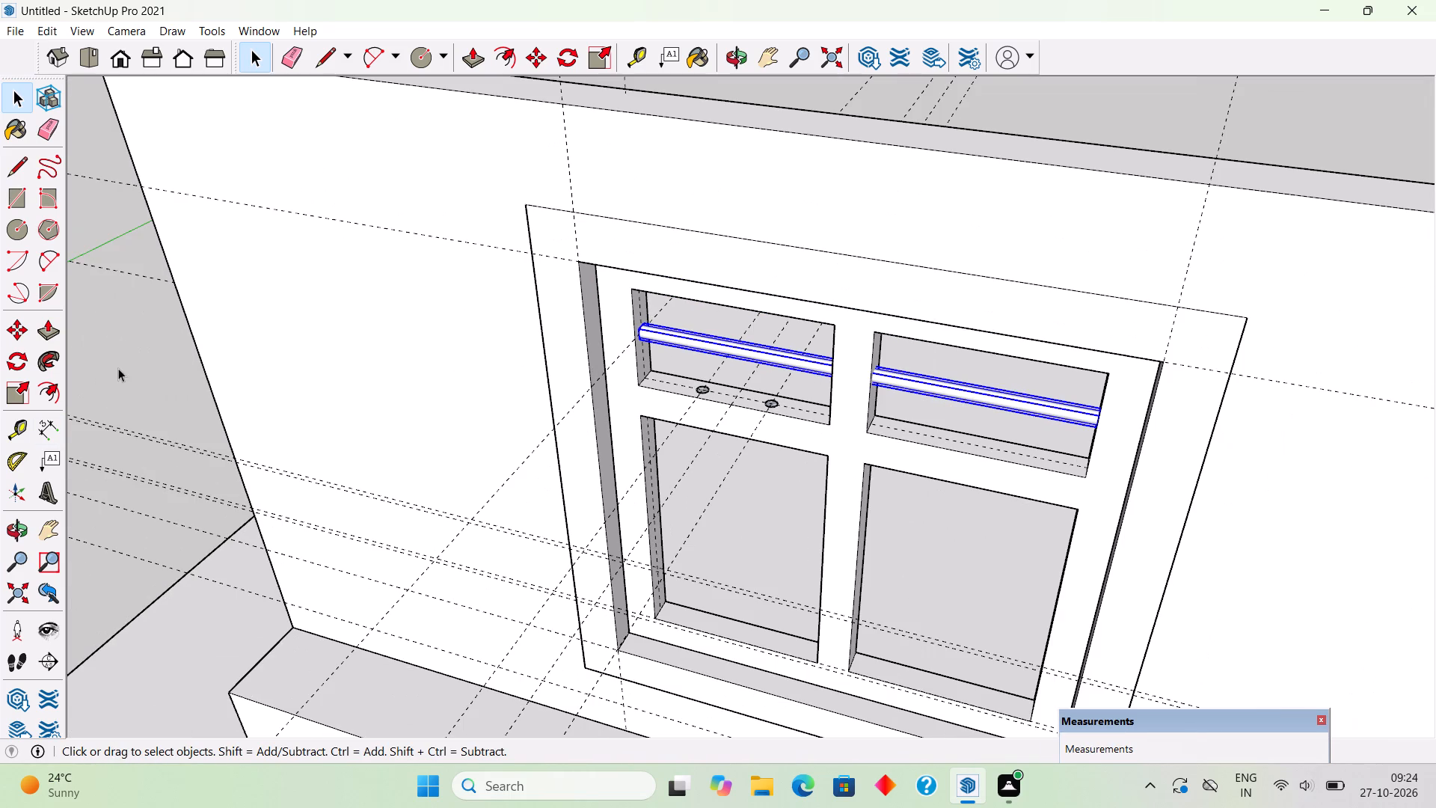
{"action": "left_click", "coordinate": [118, 368]}
Push/Pull both sill circles up 1' 6" to the head of the upper-left opening as vertical bars.
{"action": "scroll", "coordinate": [739, 340], "scroll_direction": "up", "scroll_amount": 4}
{"action": "key", "text": "p"}
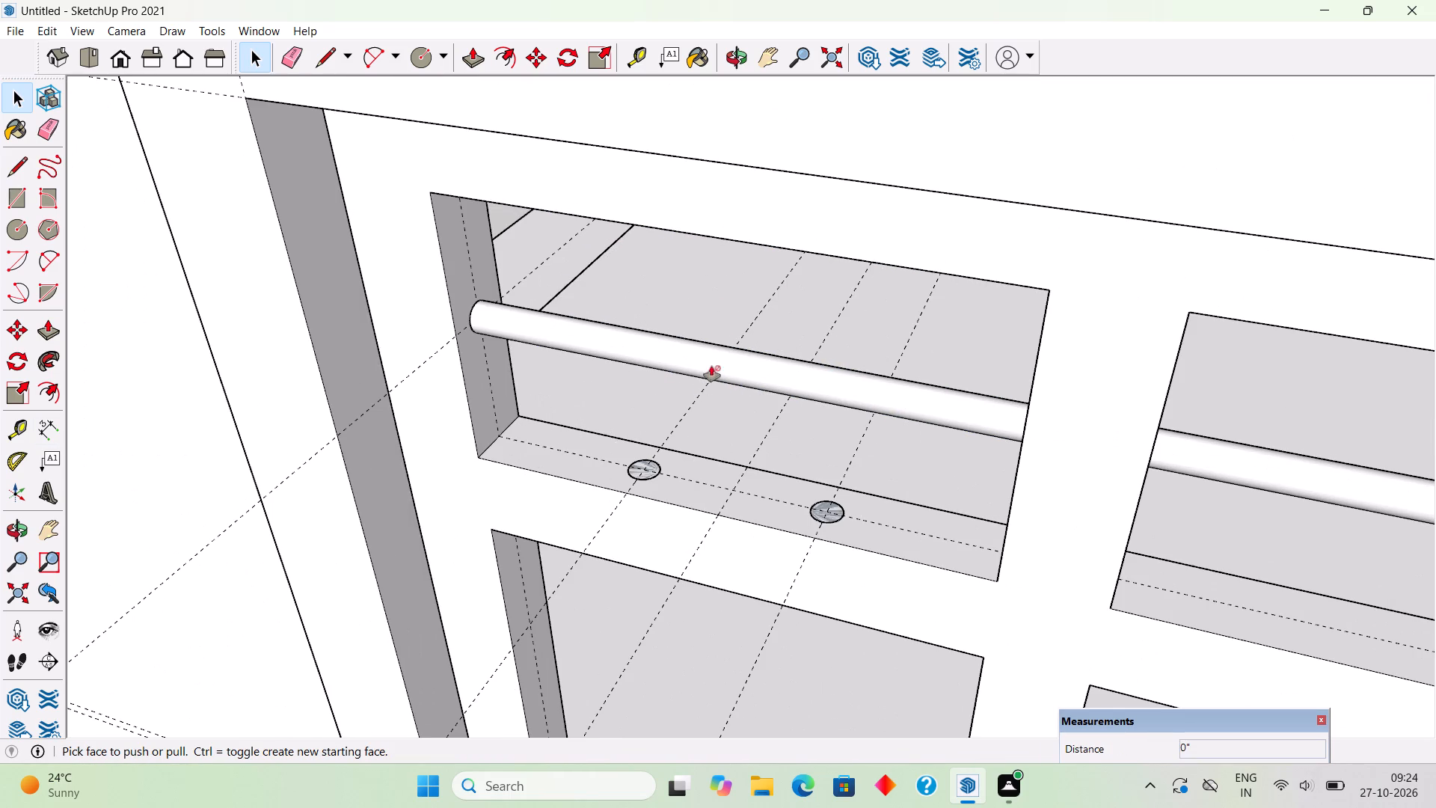
{"action": "left_click", "coordinate": [645, 470]}
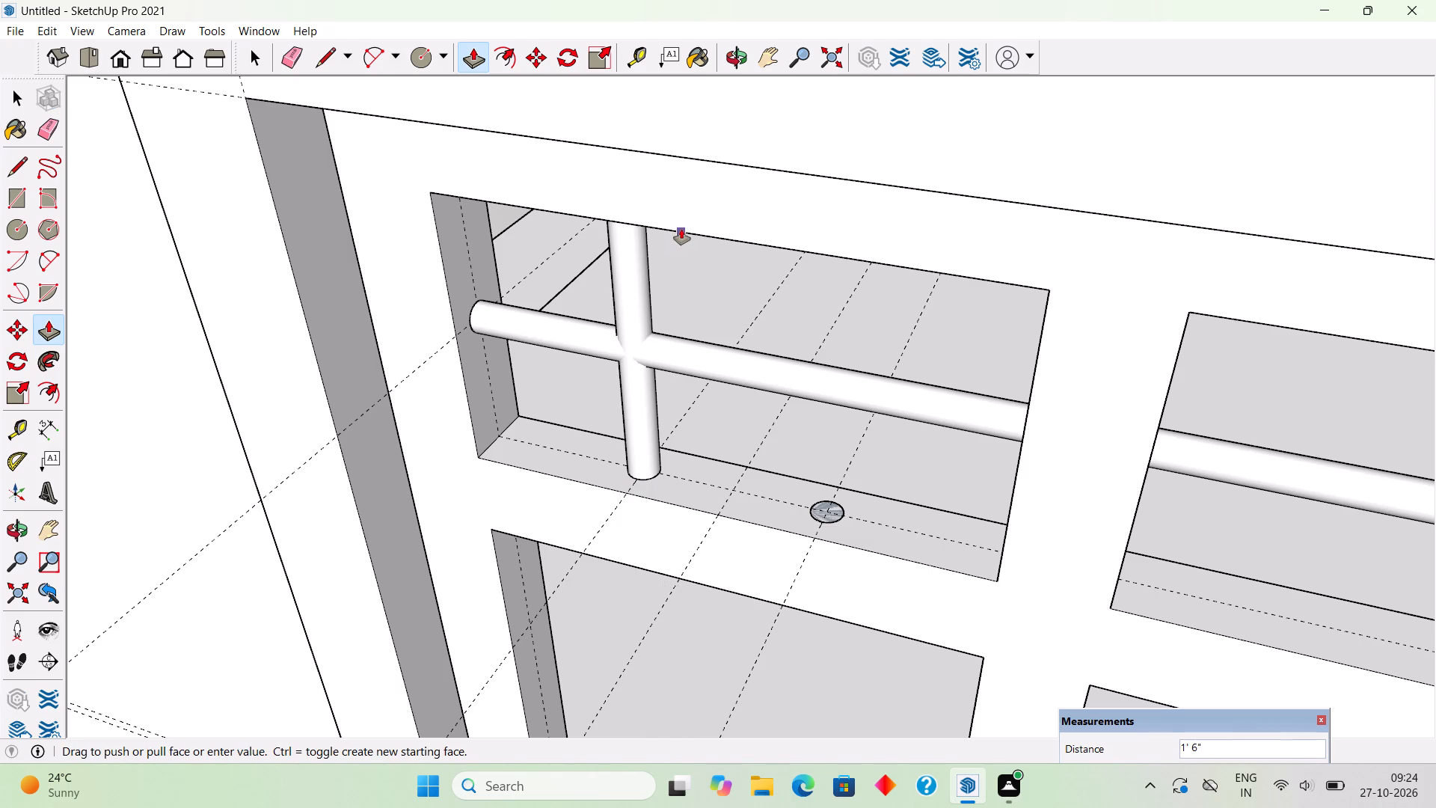
{"action": "left_click", "coordinate": [681, 229]}
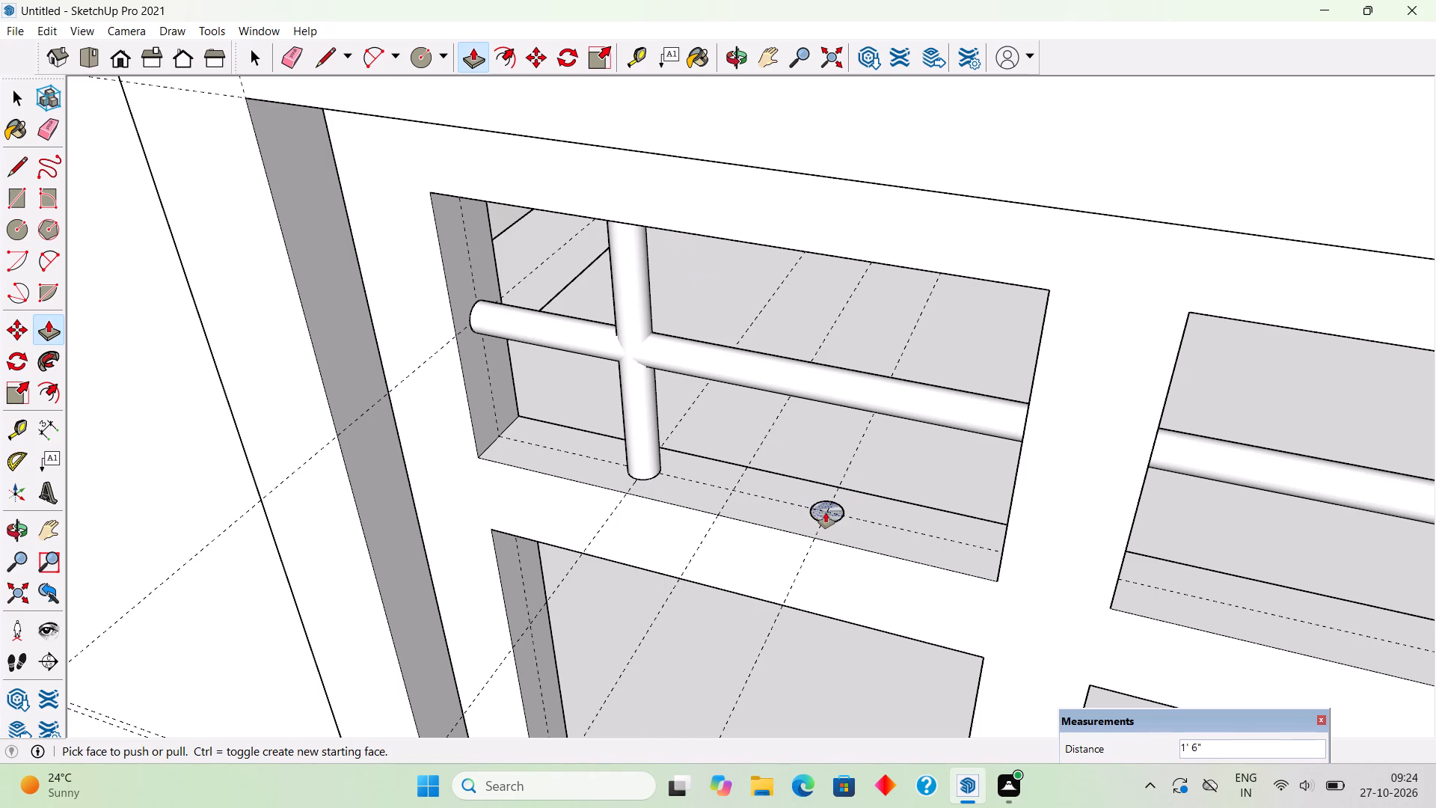
{"action": "left_click", "coordinate": [826, 512]}
{"action": "left_click", "coordinate": [882, 260]}
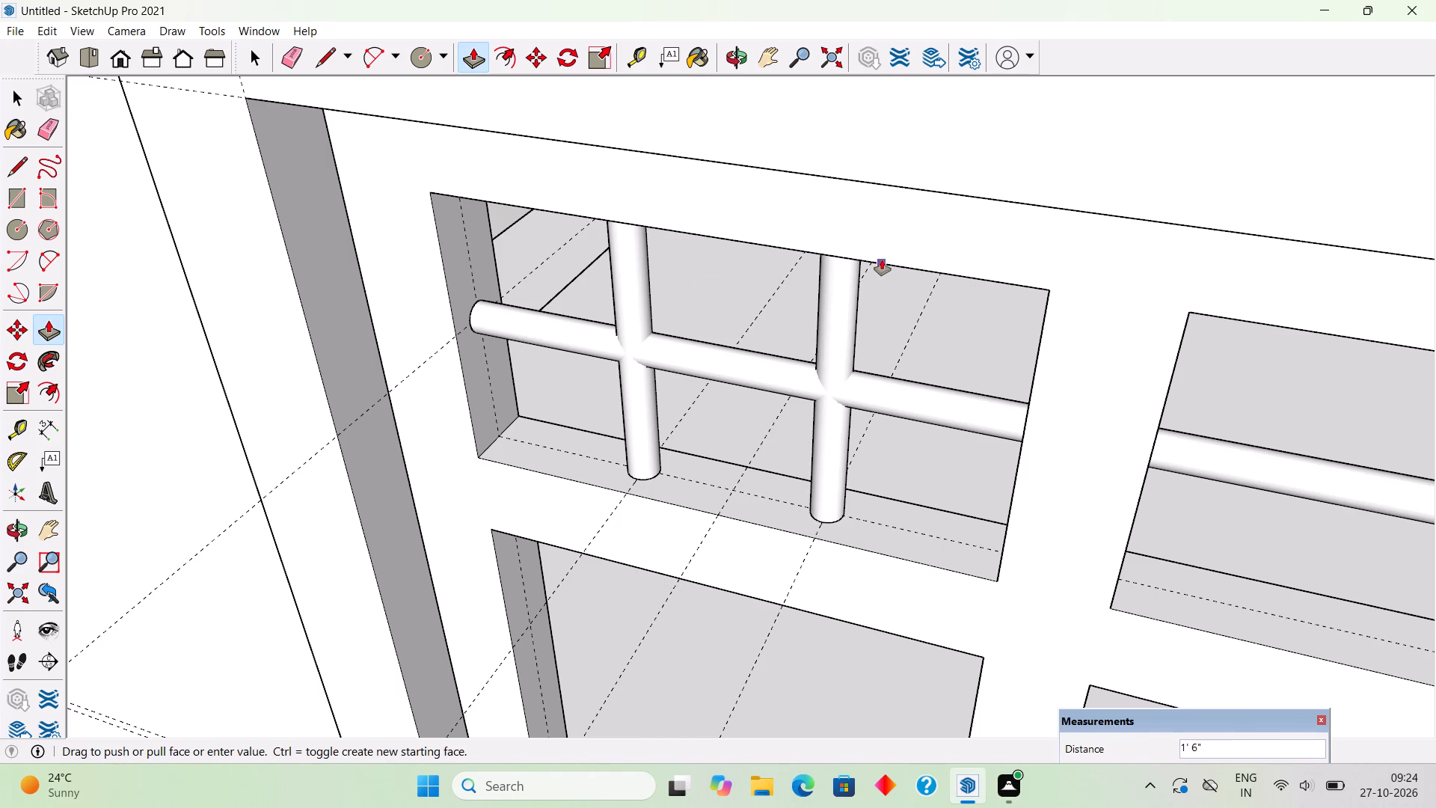
{"action": "key", "text": "space"}
Make each of the two vertical bars in the upper-left opening its own group and clear the selection.
{"action": "scroll", "coordinate": [878, 315], "scroll_direction": "down", "scroll_amount": 5}
{"action": "scroll", "coordinate": [900, 489], "scroll_direction": "down", "scroll_amount": 3}
{"action": "middle_click_drag", "start_coordinate": [976, 482], "coordinate": [1037, 372]}
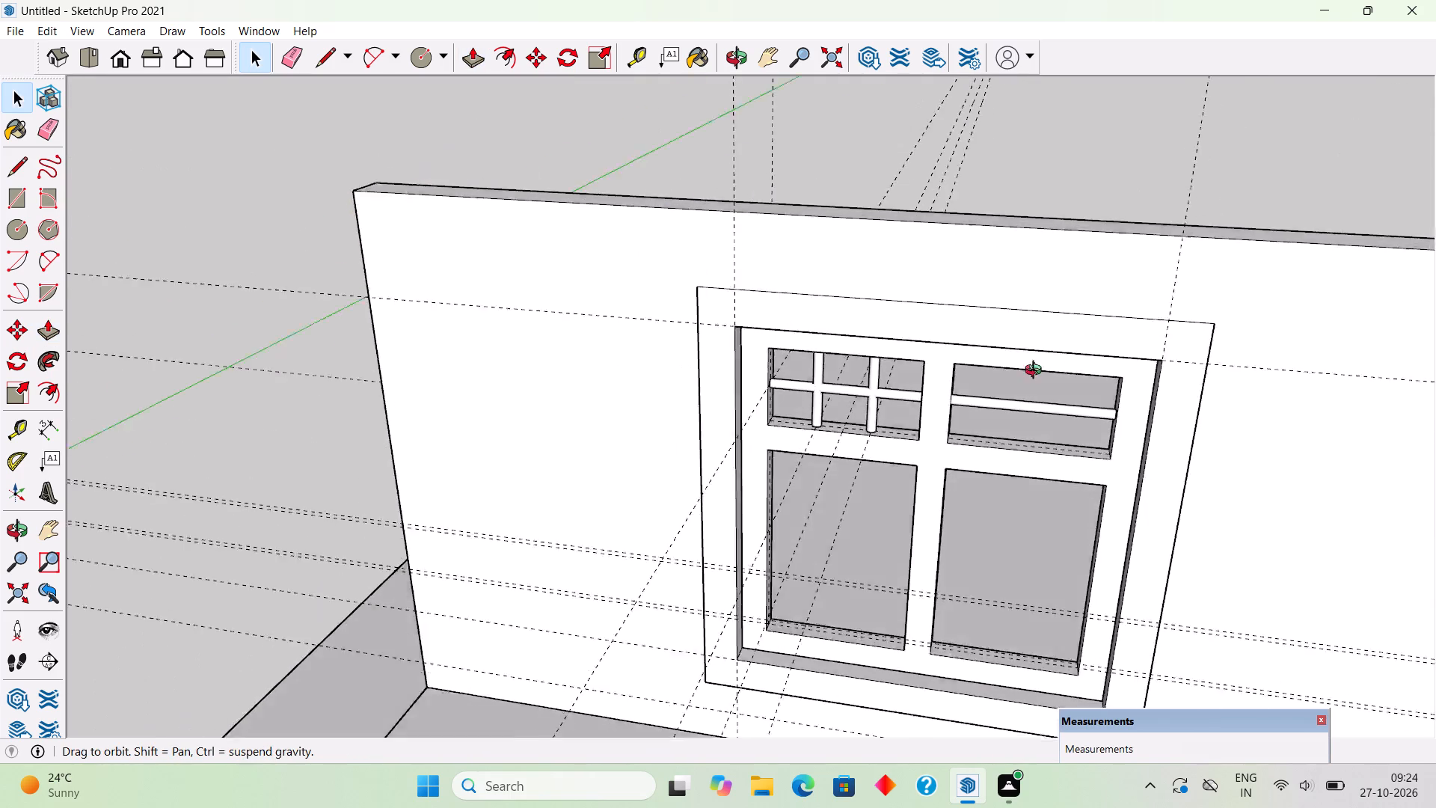
{"action": "middle_click_drag", "start_coordinate": [1037, 372], "coordinate": [1043, 169]}
{"action": "middle_click_drag", "start_coordinate": [749, 454], "coordinate": [758, 573]}
{"action": "scroll", "coordinate": [833, 397], "scroll_direction": "up", "scroll_amount": 8}
{"action": "scroll", "coordinate": [906, 364], "scroll_direction": "down", "scroll_amount": 4}
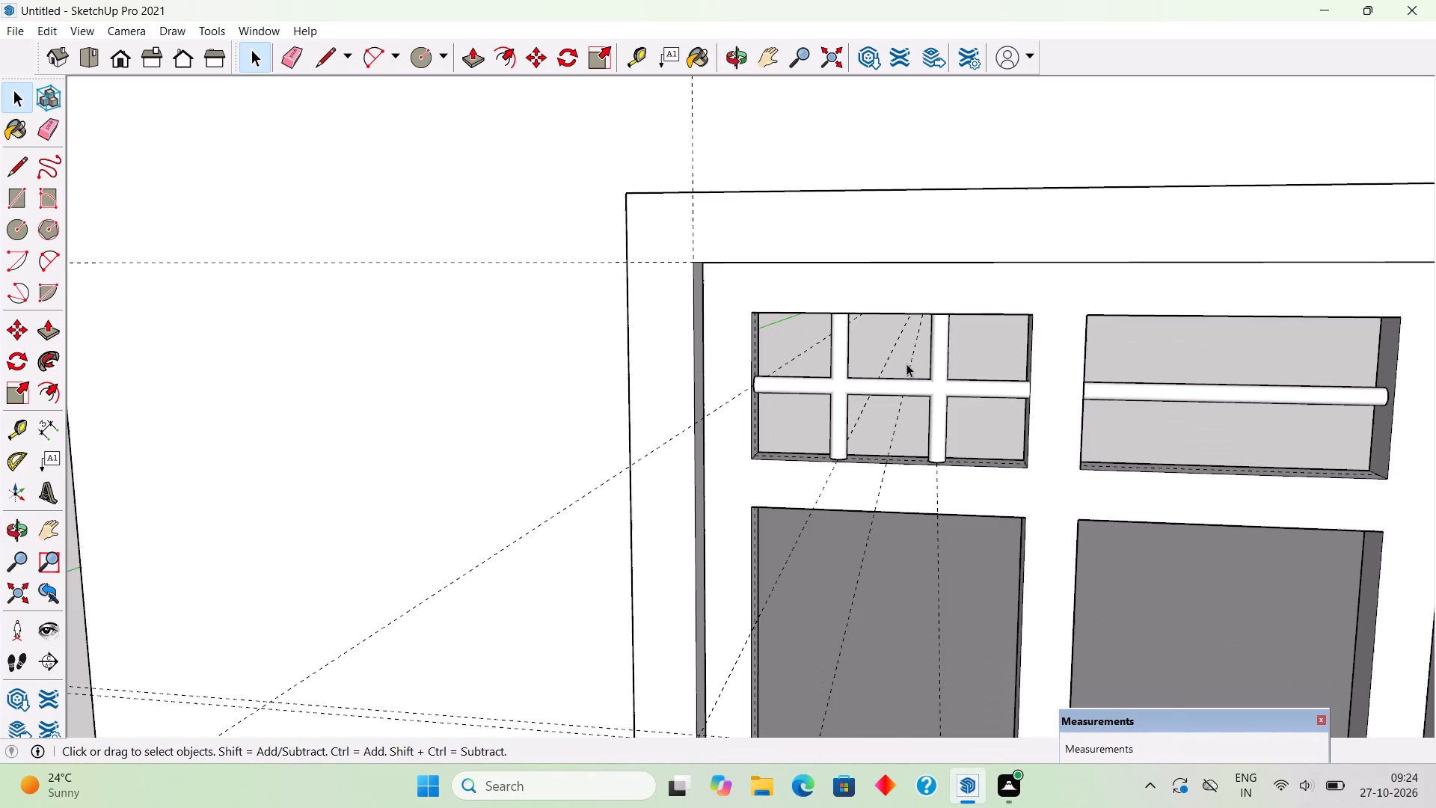
{"action": "triple_click", "coordinate": [940, 362]}
{"action": "right_click", "coordinate": [941, 362]}
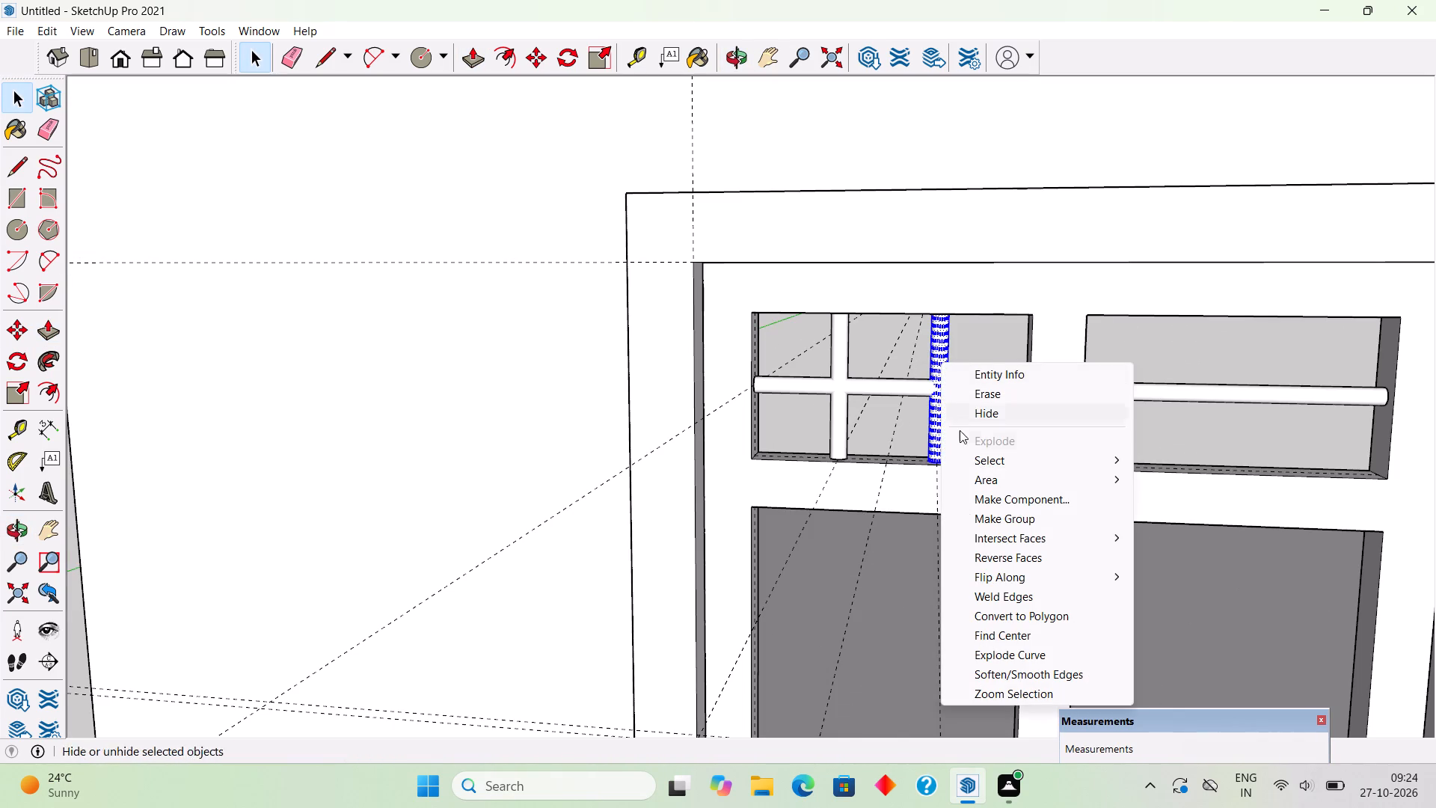
{"action": "left_click", "coordinate": [974, 516]}
{"action": "triple_click", "coordinate": [837, 370]}
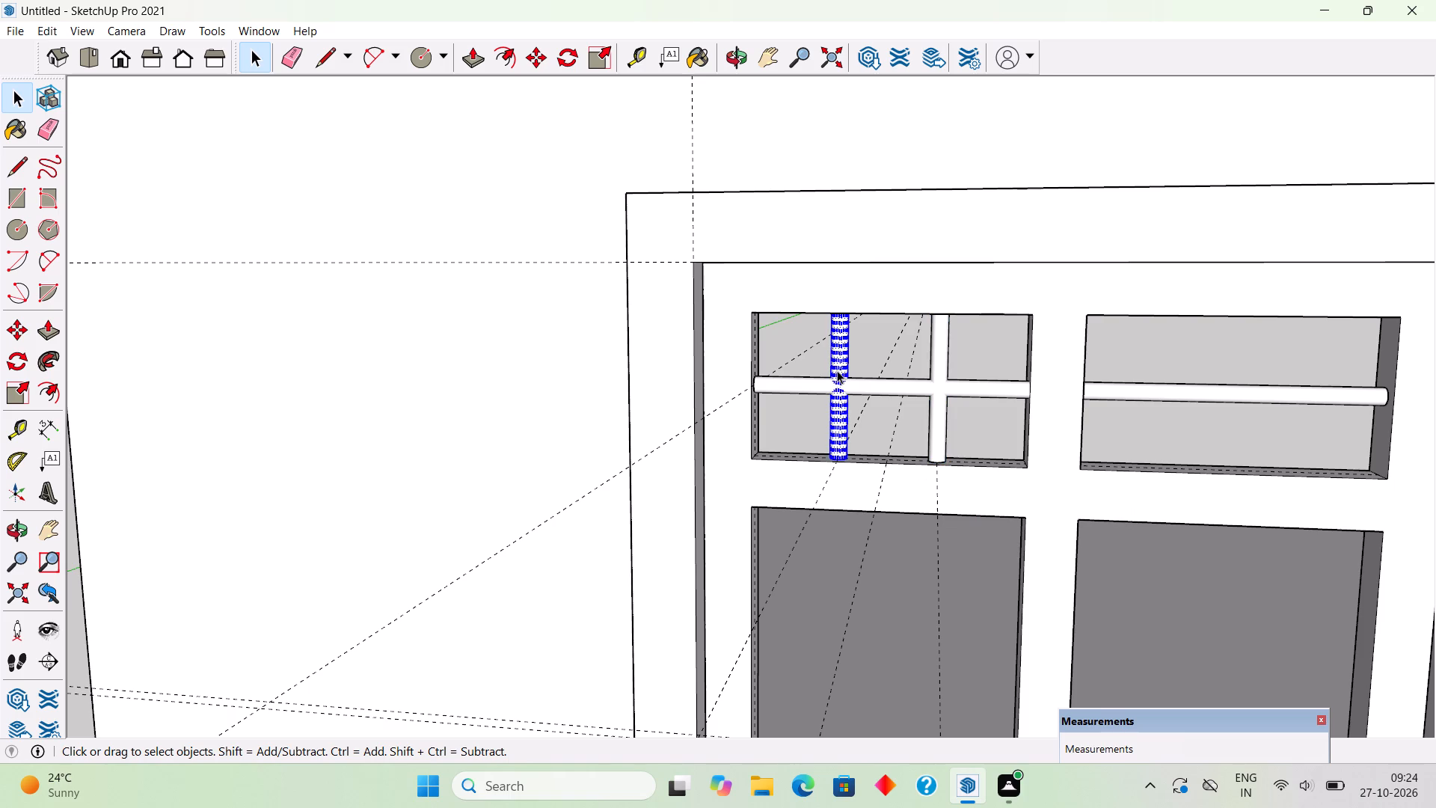
{"action": "right_click", "coordinate": [837, 370]}
{"action": "left_click", "coordinate": [890, 529]}
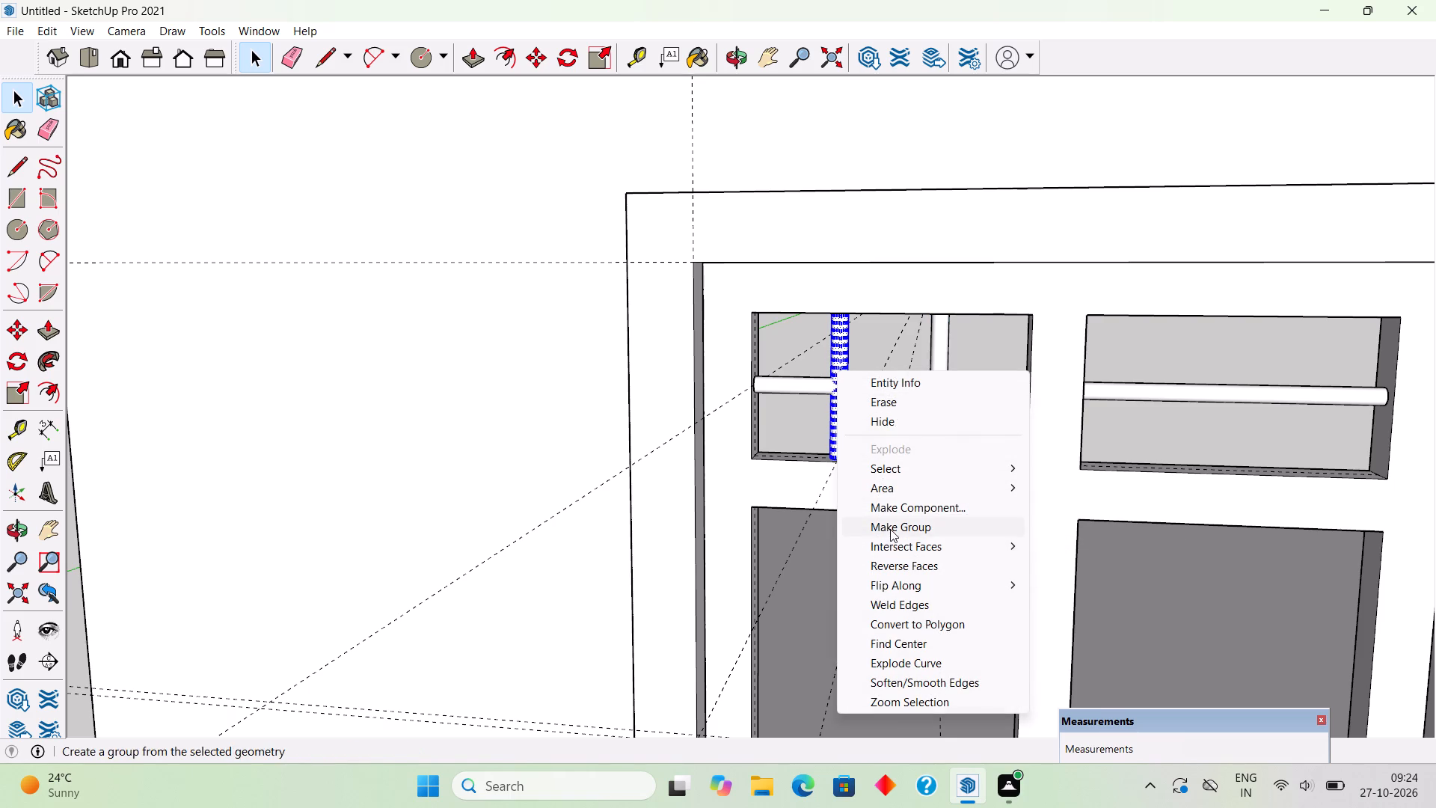
{"action": "scroll", "coordinate": [890, 526], "scroll_direction": "down", "scroll_amount": 10}
{"action": "left_click", "coordinate": [744, 416]}
Place a centre guide on the upper-right opening's sill, 1' 4 1/2" from its left inner edge.
{"action": "scroll", "coordinate": [1141, 569], "scroll_direction": "up", "scroll_amount": 2}
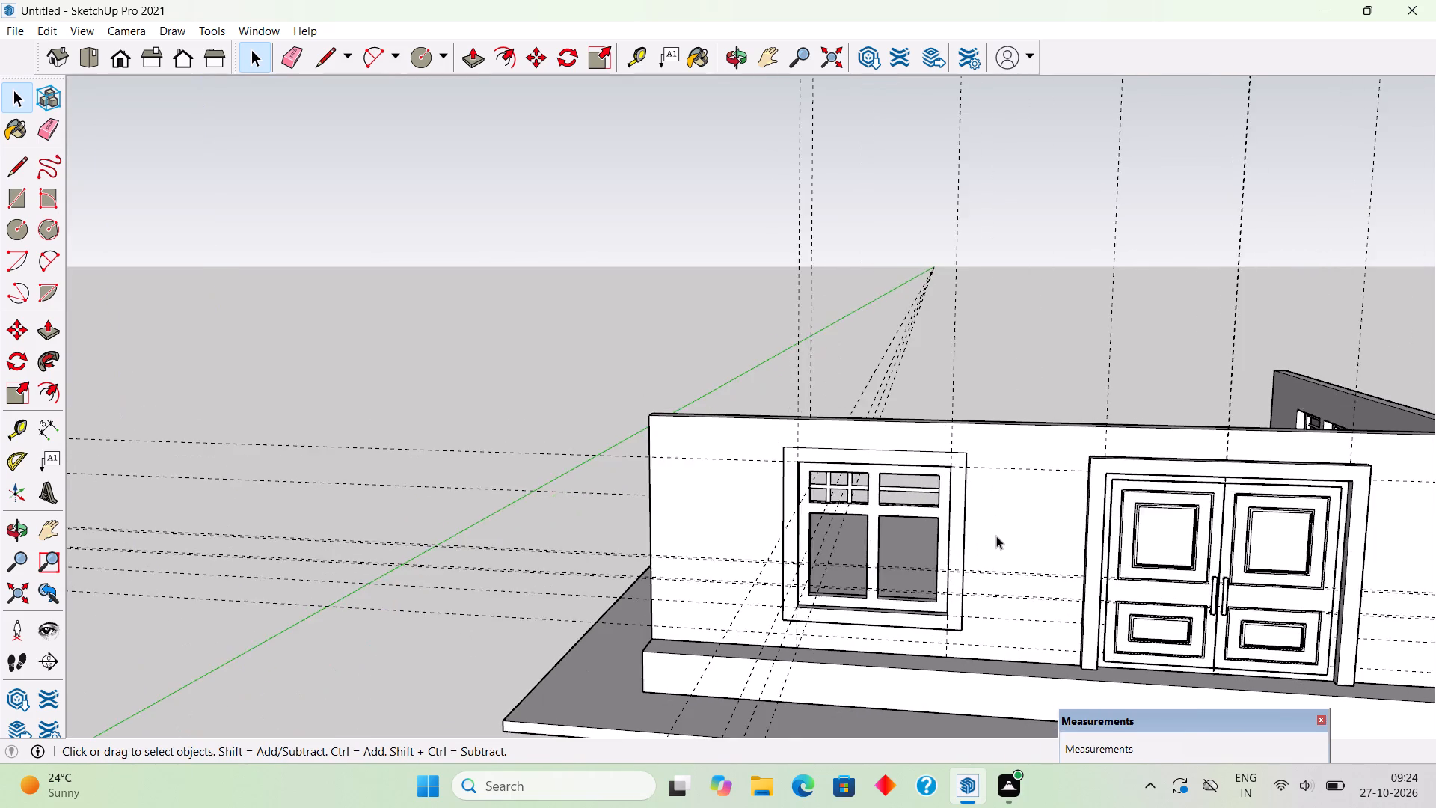
{"action": "scroll", "coordinate": [987, 541], "scroll_direction": "up", "scroll_amount": 3}
{"action": "middle_click_drag", "start_coordinate": [800, 545], "coordinate": [865, 632]}
{"action": "scroll", "coordinate": [995, 539], "scroll_direction": "up", "scroll_amount": 8}
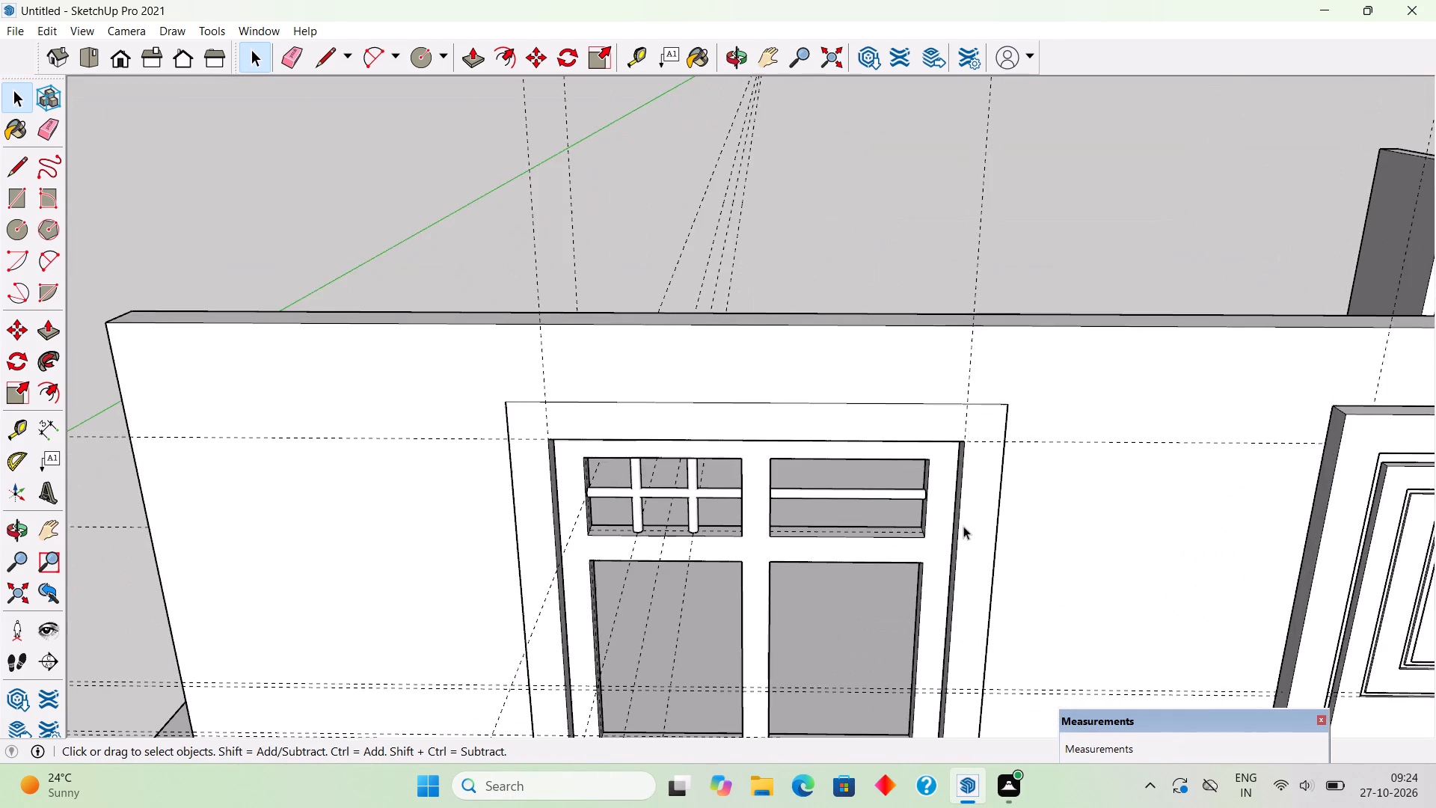
{"action": "scroll", "coordinate": [956, 537], "scroll_direction": "up", "scroll_amount": 4}
{"action": "middle_click_drag", "start_coordinate": [956, 575], "coordinate": [900, 664]}
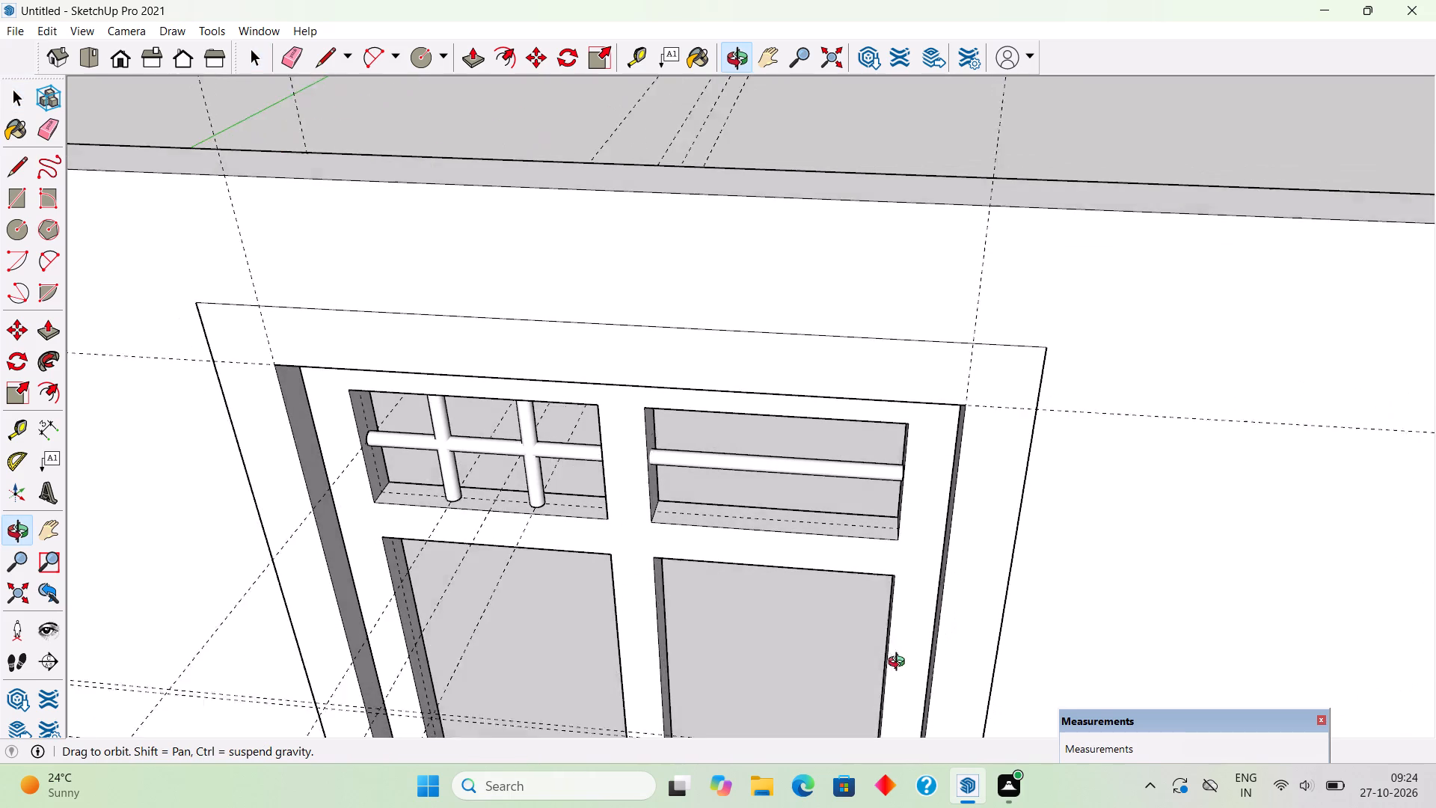
{"action": "middle_click_drag", "start_coordinate": [900, 664], "coordinate": [889, 668]}
{"action": "scroll", "coordinate": [857, 527], "scroll_direction": "up", "scroll_amount": 6}
{"action": "key", "text": "t"}
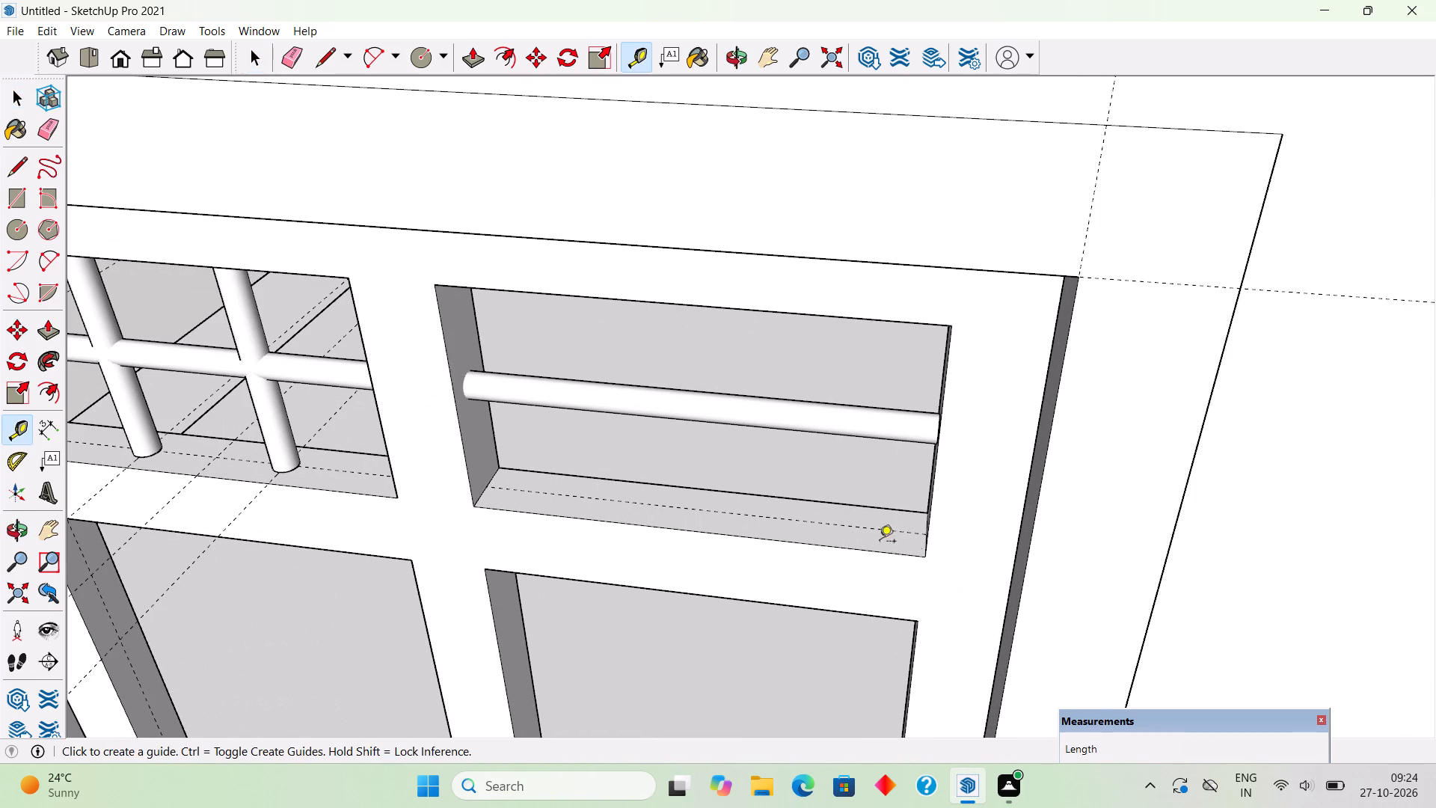
{"action": "scroll", "coordinate": [481, 498], "scroll_direction": "up", "scroll_amount": 5}
{"action": "left_click", "coordinate": [482, 492]}
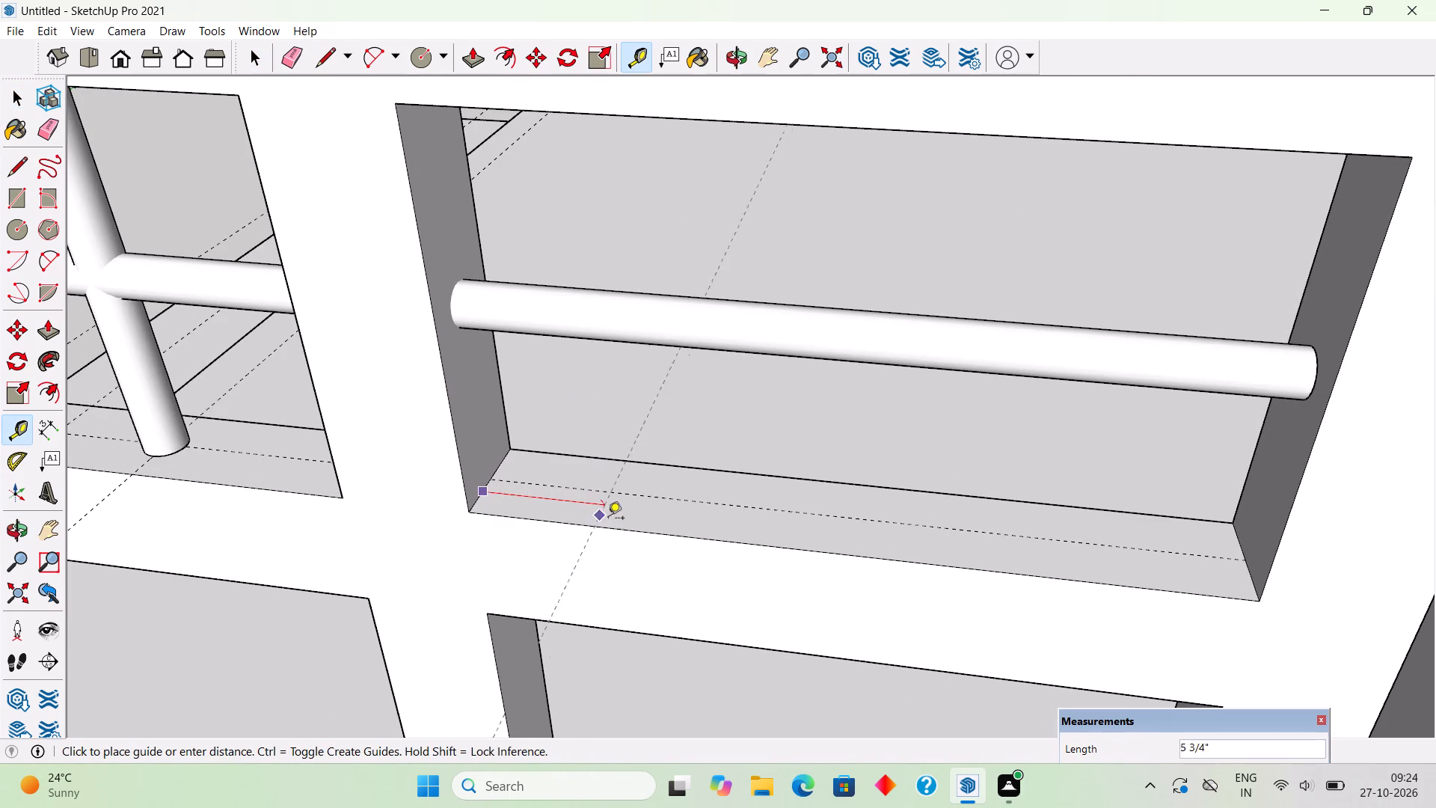
{"action": "scroll", "coordinate": [617, 523], "scroll_direction": "down", "scroll_amount": 3}
{"action": "left_click", "coordinate": [786, 545]}
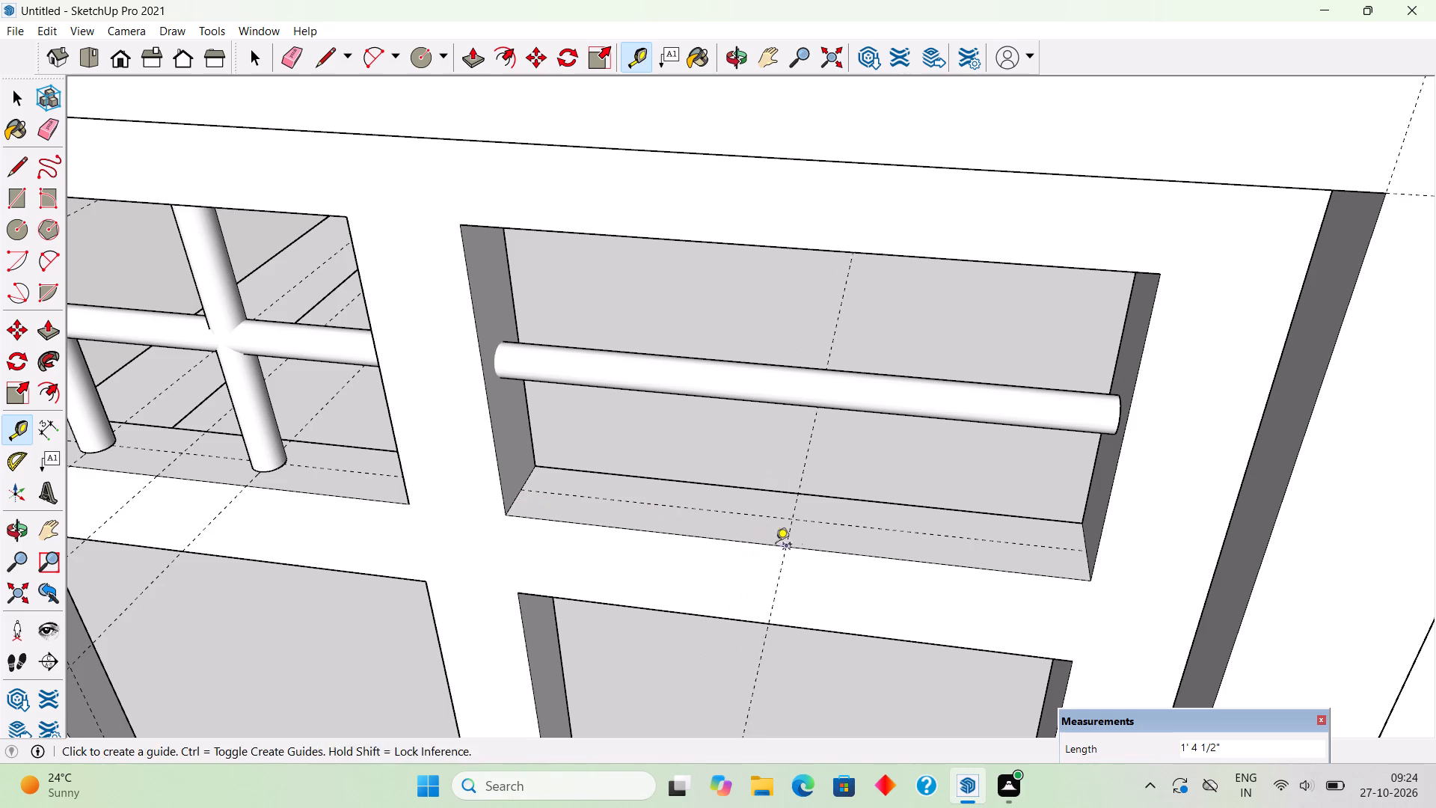
{"action": "middle_click_drag", "start_coordinate": [749, 553], "coordinate": [844, 585]}
{"action": "scroll", "coordinate": [842, 574], "scroll_direction": "down", "scroll_amount": 2}
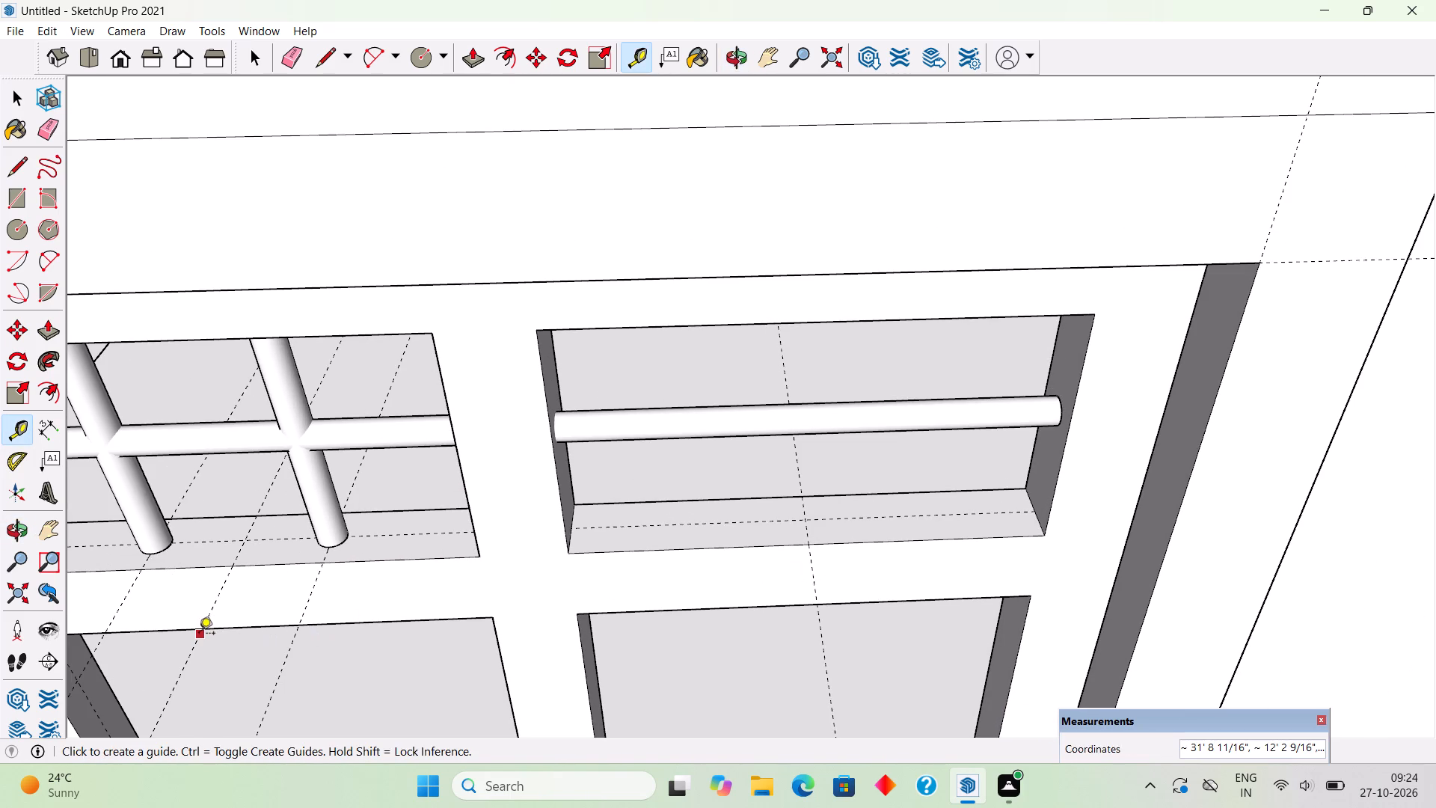
Place a guide 6" to each side of the centre guide on the upper-right opening's sill, matching the upper-left opening's spacing.
{"action": "left_click", "coordinate": [199, 634]}
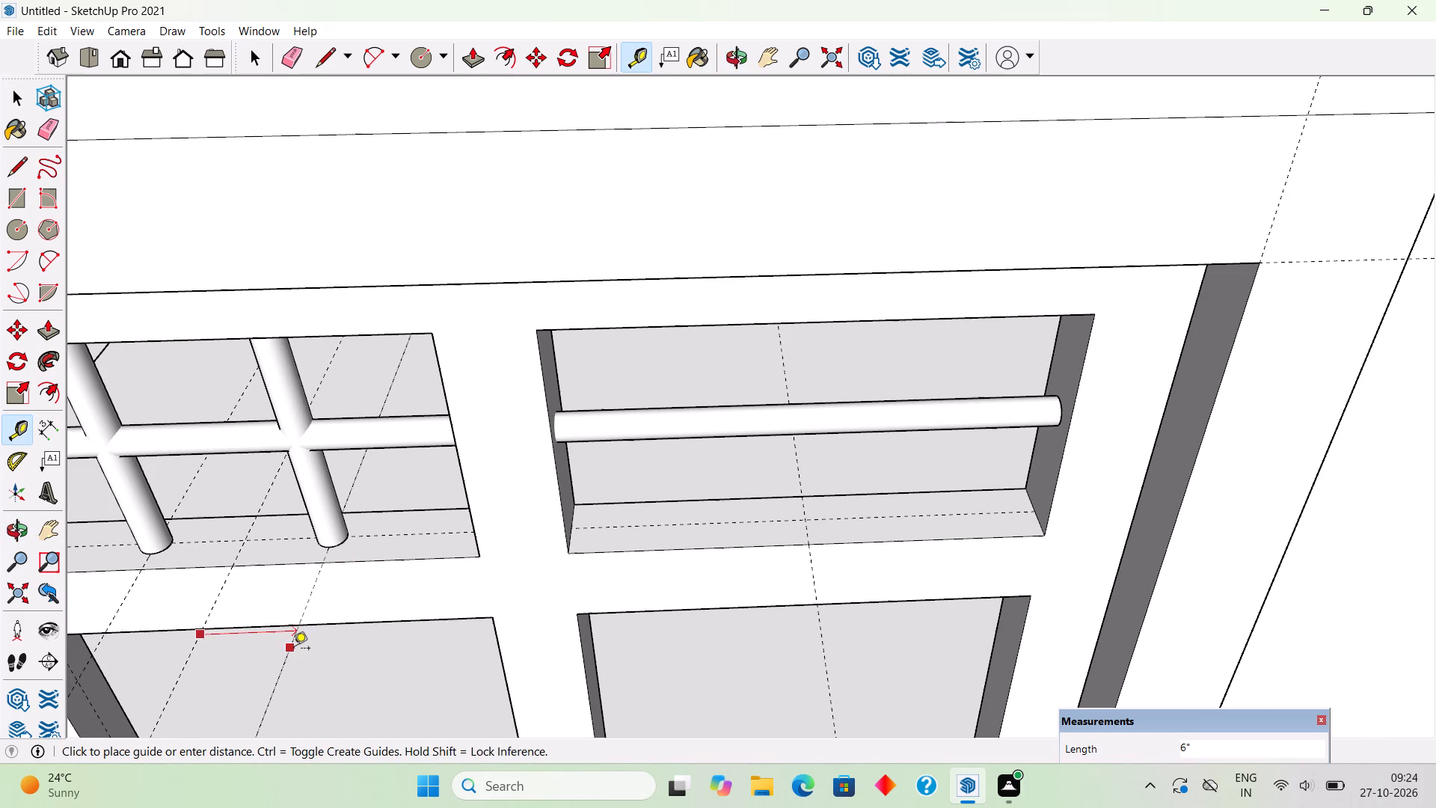
{"action": "key", "text": "t"}
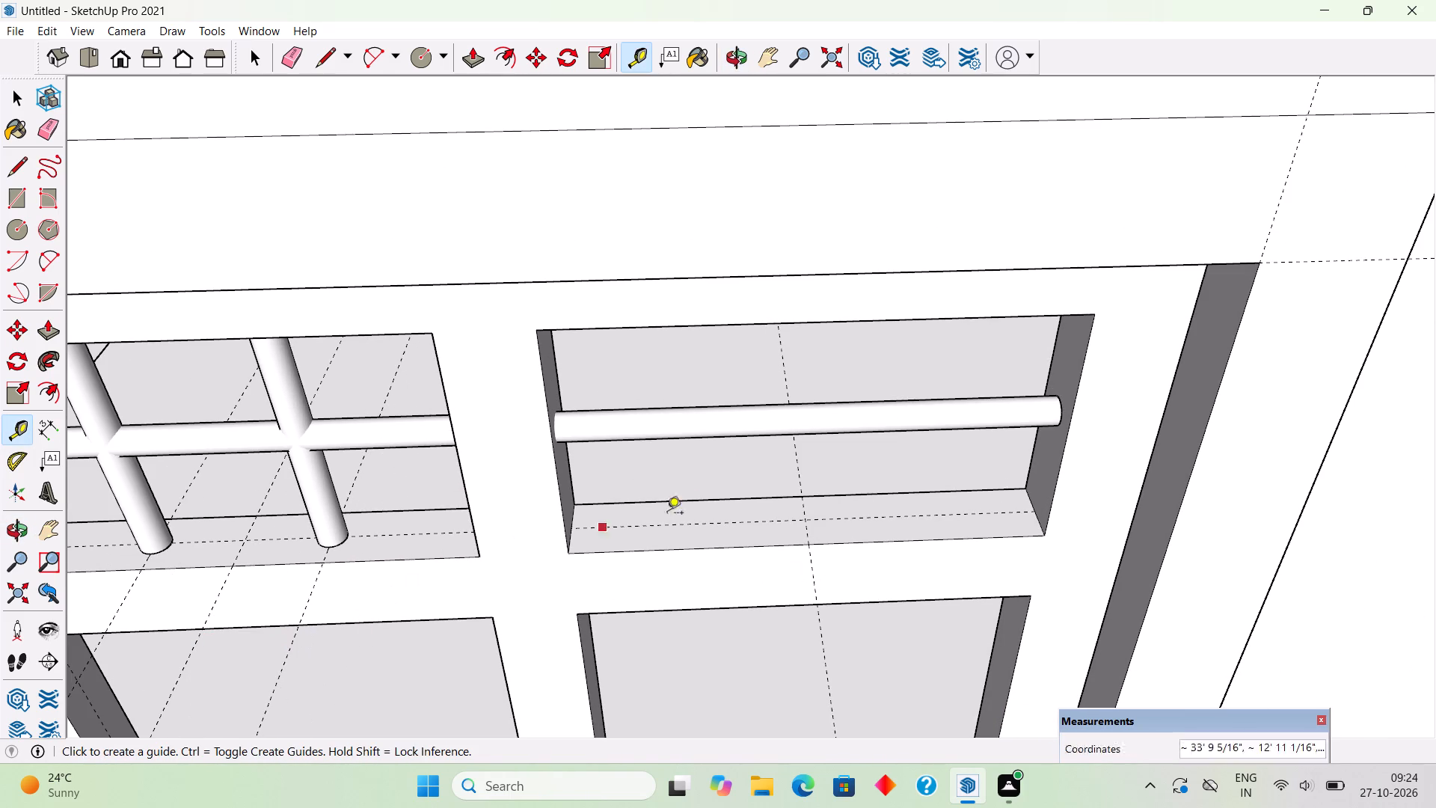
{"action": "left_click", "coordinate": [805, 537]}
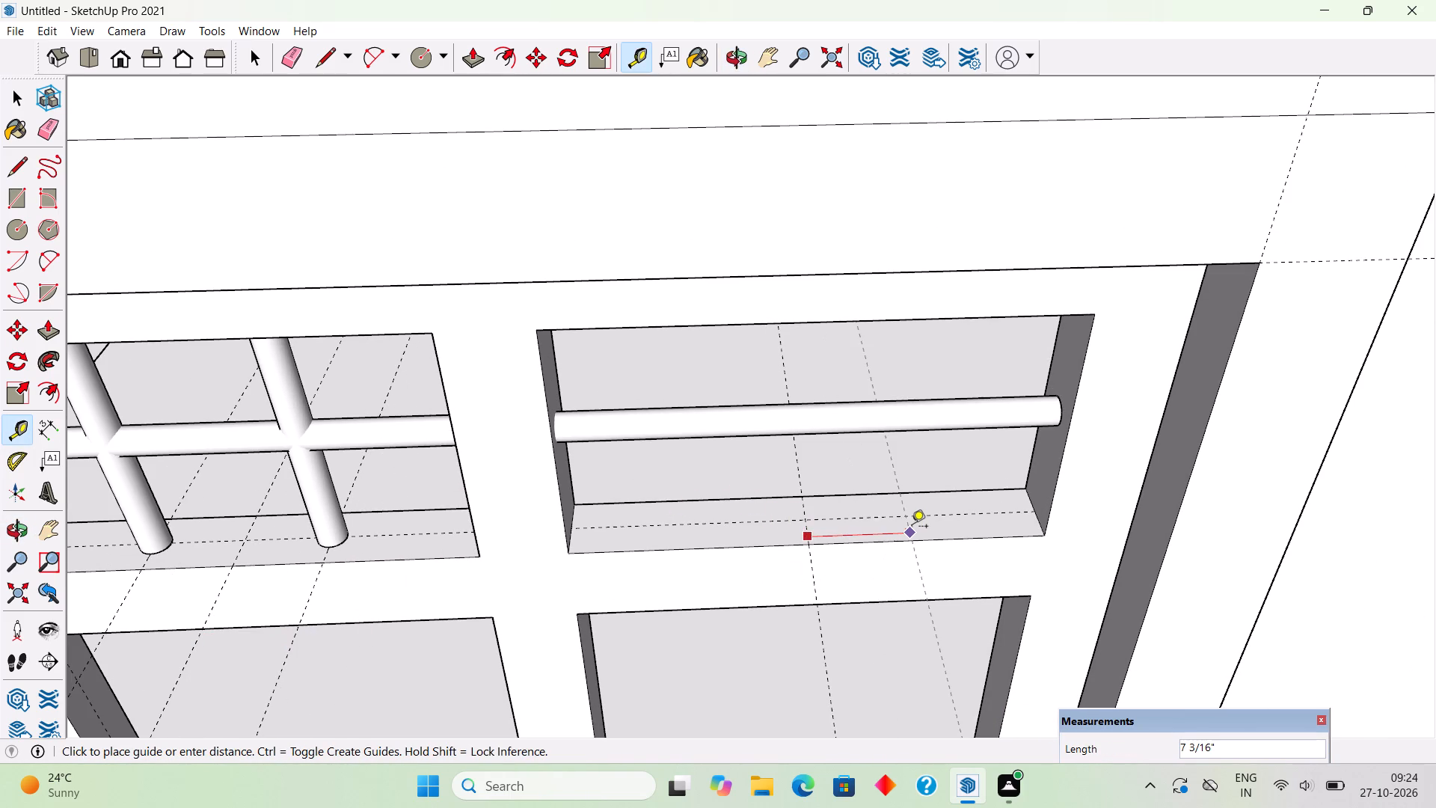
{"action": "type", "text": "6\""}
{"action": "key", "text": "Return"}
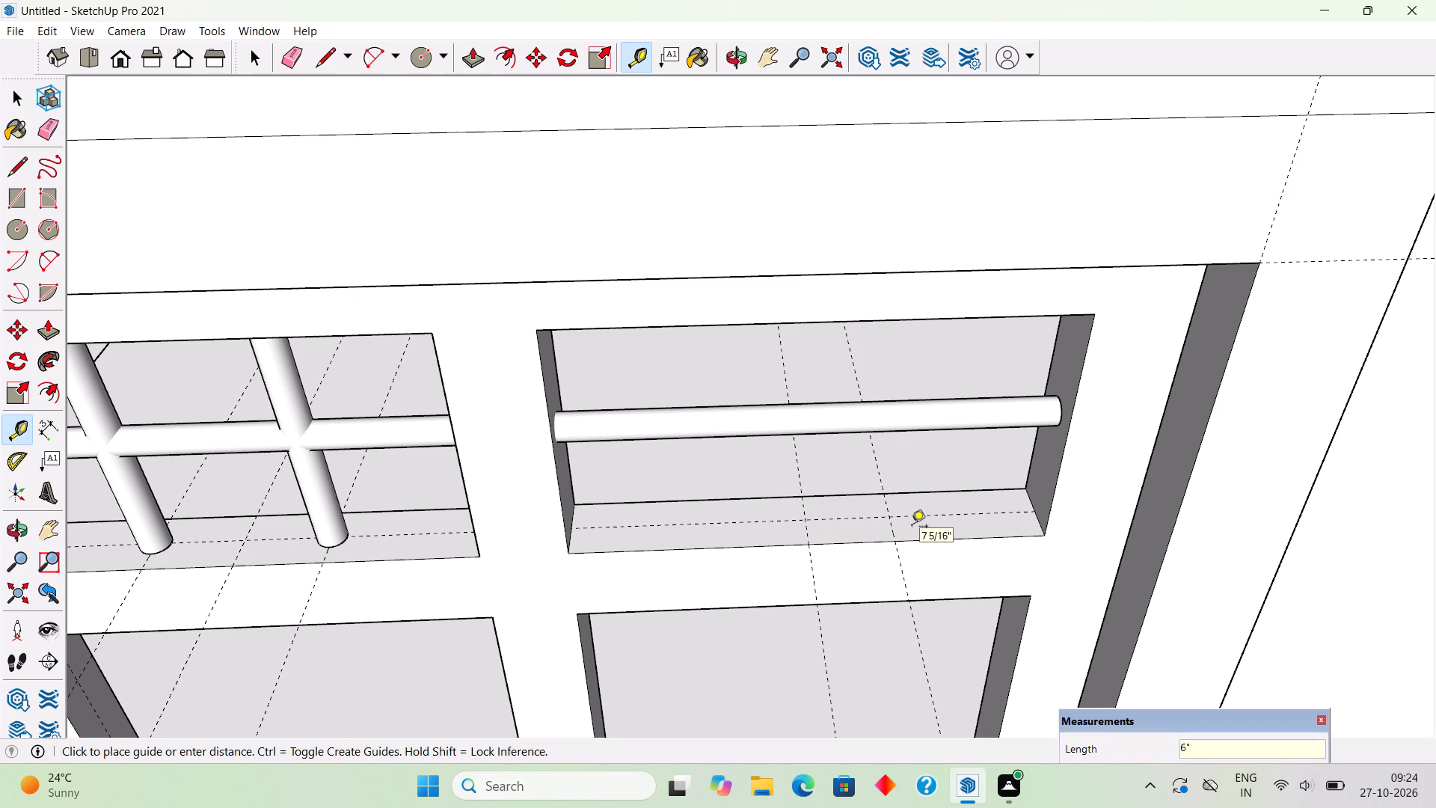
{"action": "left_click", "coordinate": [810, 529]}
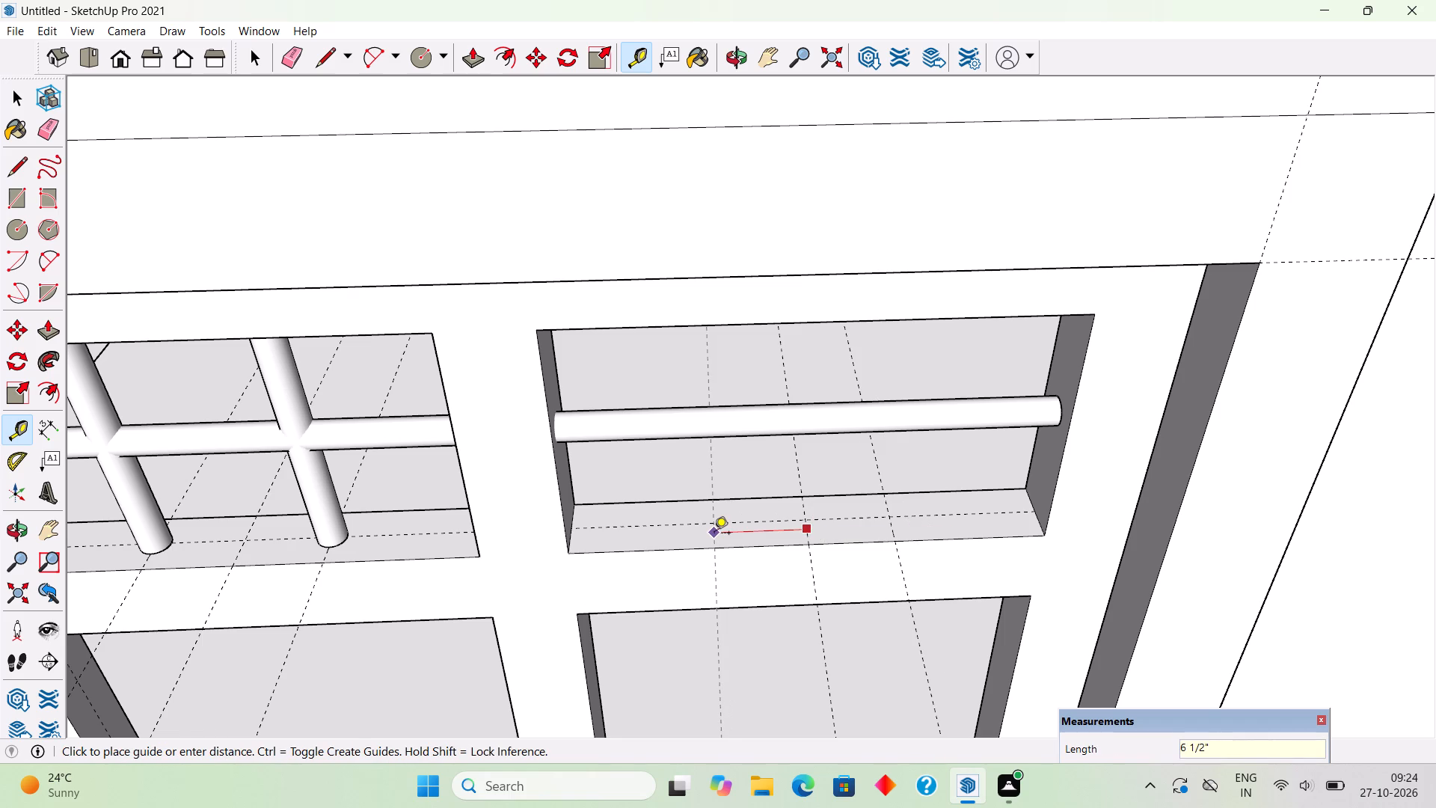
{"action": "type", "text": "6\""}
{"action": "key", "text": "Return"}
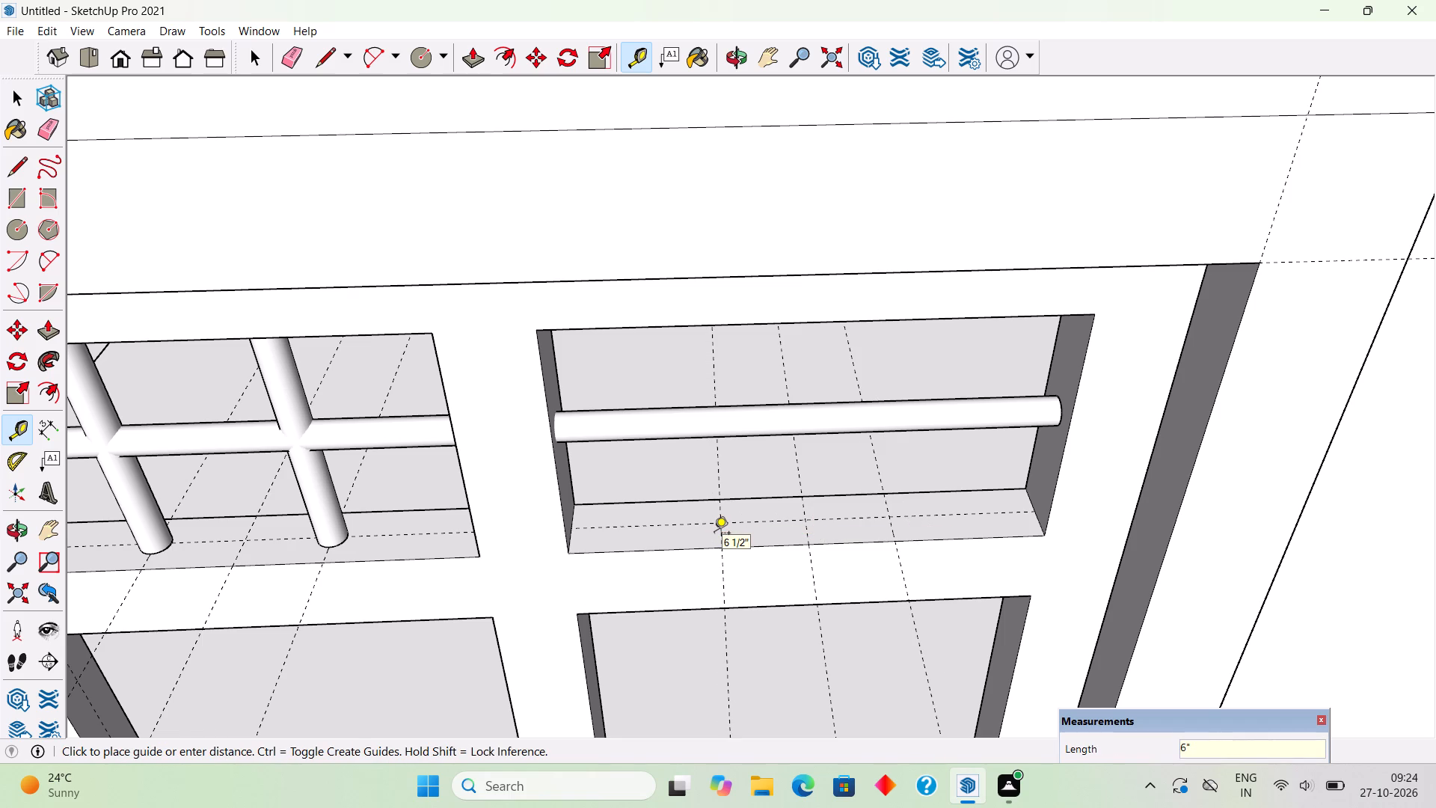
Draw two circles of 1" radius on the upper-right opening's sill, centred where the outer guides cross the sill's lengthwise guide.
{"action": "key", "text": "c"}
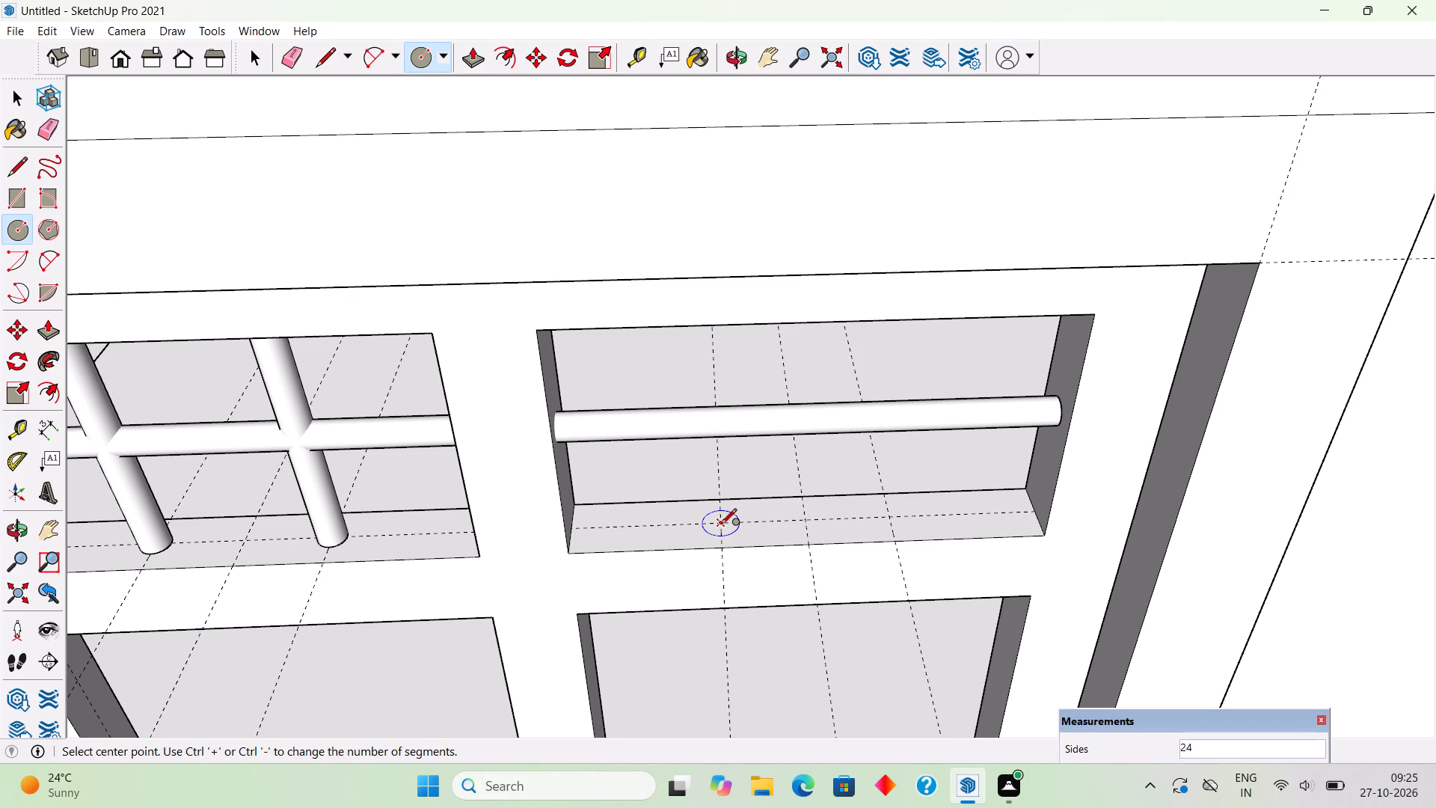
{"action": "left_click", "coordinate": [721, 525]}
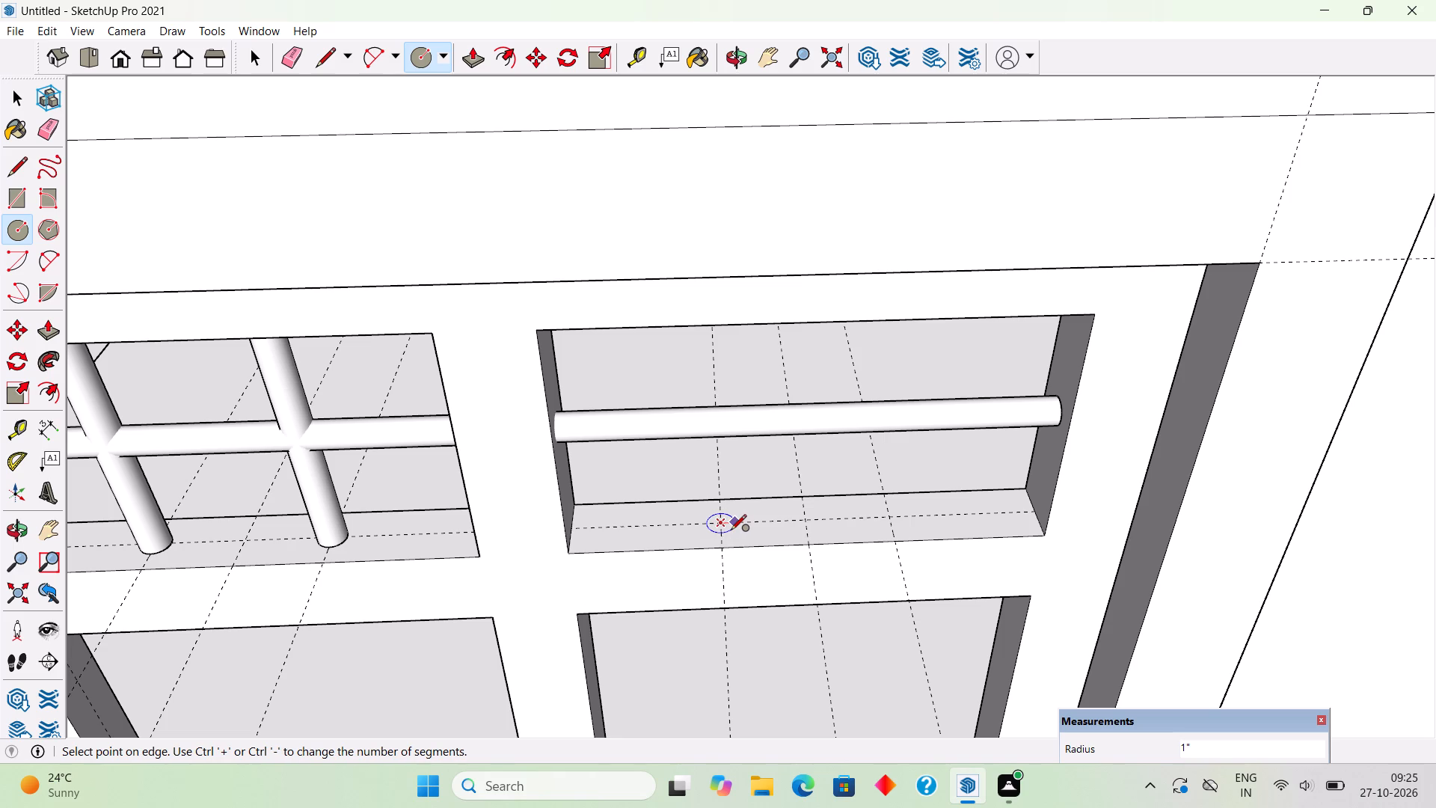
{"action": "left_click", "coordinate": [731, 531]}
{"action": "left_click", "coordinate": [891, 516]}
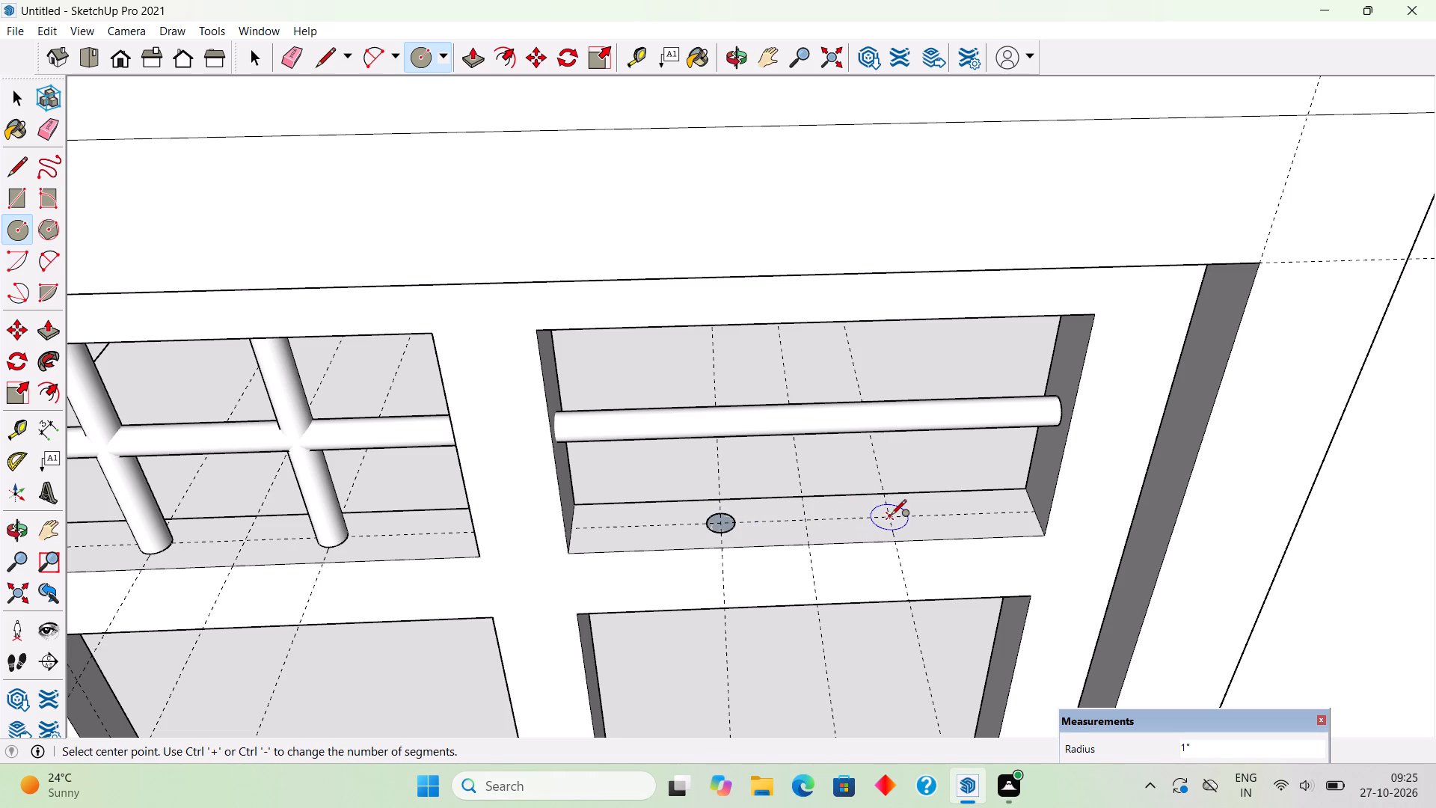
{"action": "left_click", "coordinate": [898, 524]}
Push/Pull both sill circles up 1' 6" to the head of the upper-right opening as vertical bars.
{"action": "key", "text": "p"}
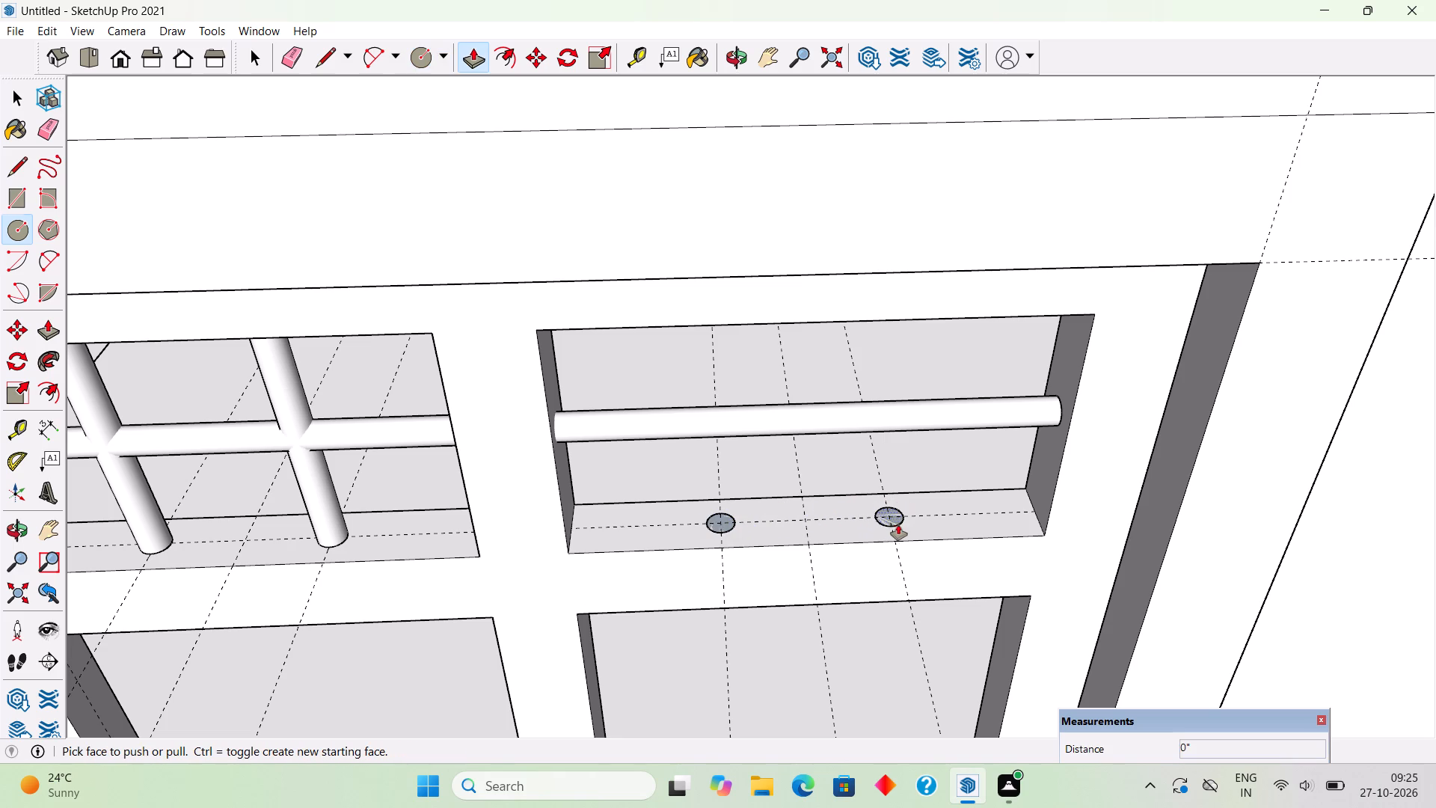
{"action": "left_click", "coordinate": [887, 519]}
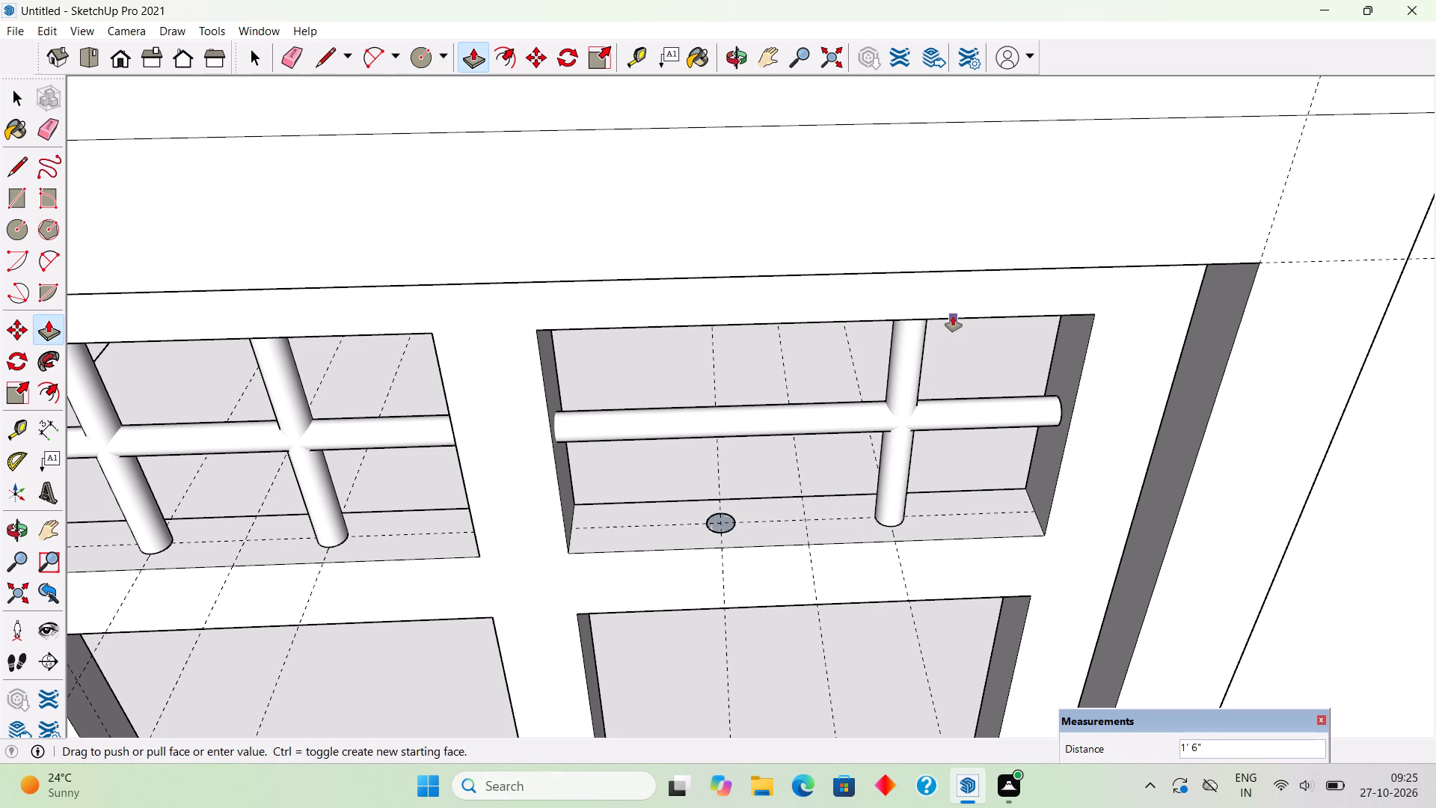
{"action": "left_click", "coordinate": [954, 315]}
{"action": "left_click", "coordinate": [724, 524]}
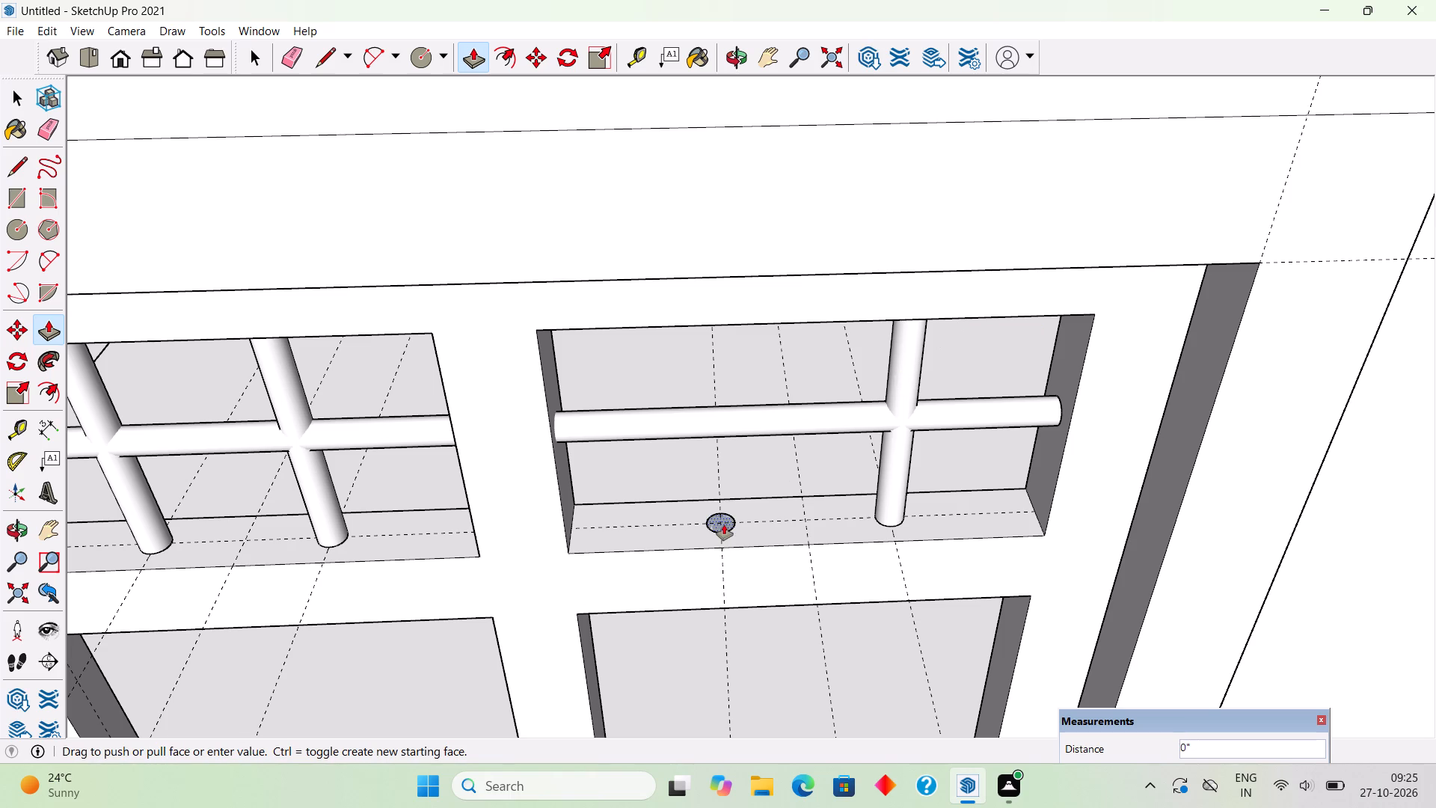
{"action": "left_click", "coordinate": [795, 325]}
Make each of the two vertical bars in the upper-right opening its own group and clear the selection.
{"action": "key", "text": "space"}
{"action": "scroll", "coordinate": [815, 453], "scroll_direction": "down", "scroll_amount": 7}
{"action": "middle_click_drag", "start_coordinate": [854, 541], "coordinate": [857, 244]}
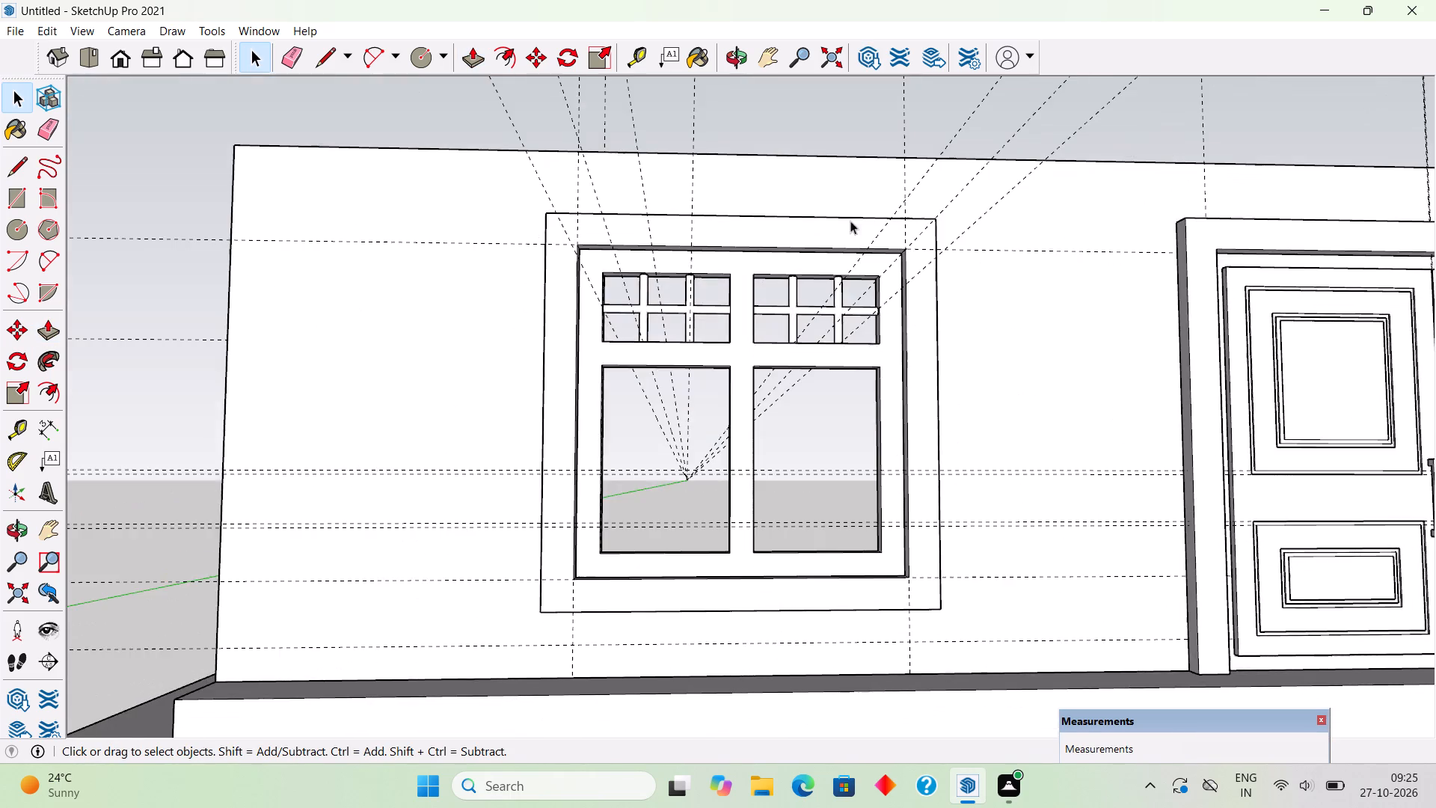
{"action": "scroll", "coordinate": [826, 193], "scroll_direction": "up", "scroll_amount": 9}
{"action": "triple_click", "coordinate": [747, 393]}
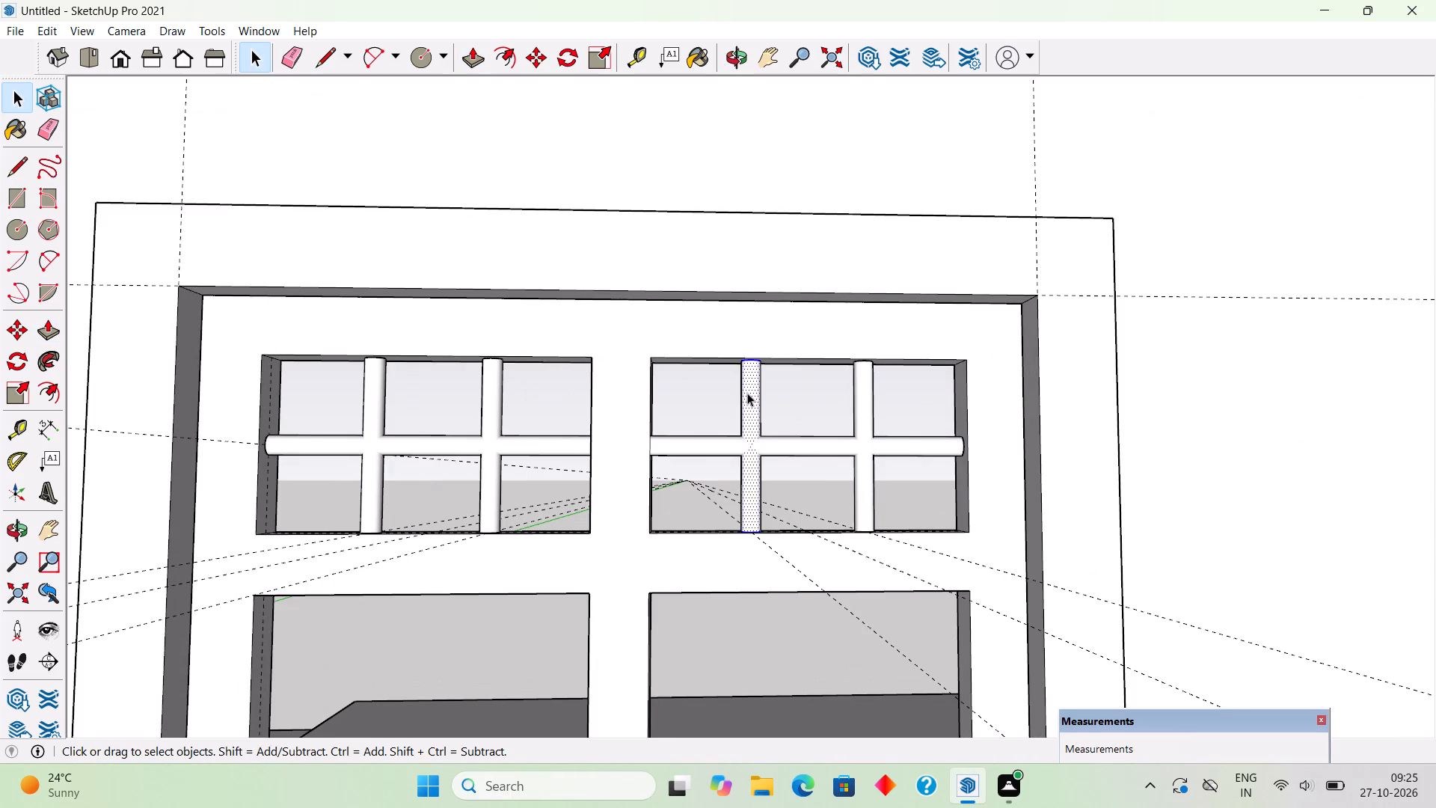
{"action": "right_click", "coordinate": [747, 393]}
{"action": "left_click", "coordinate": [801, 544]}
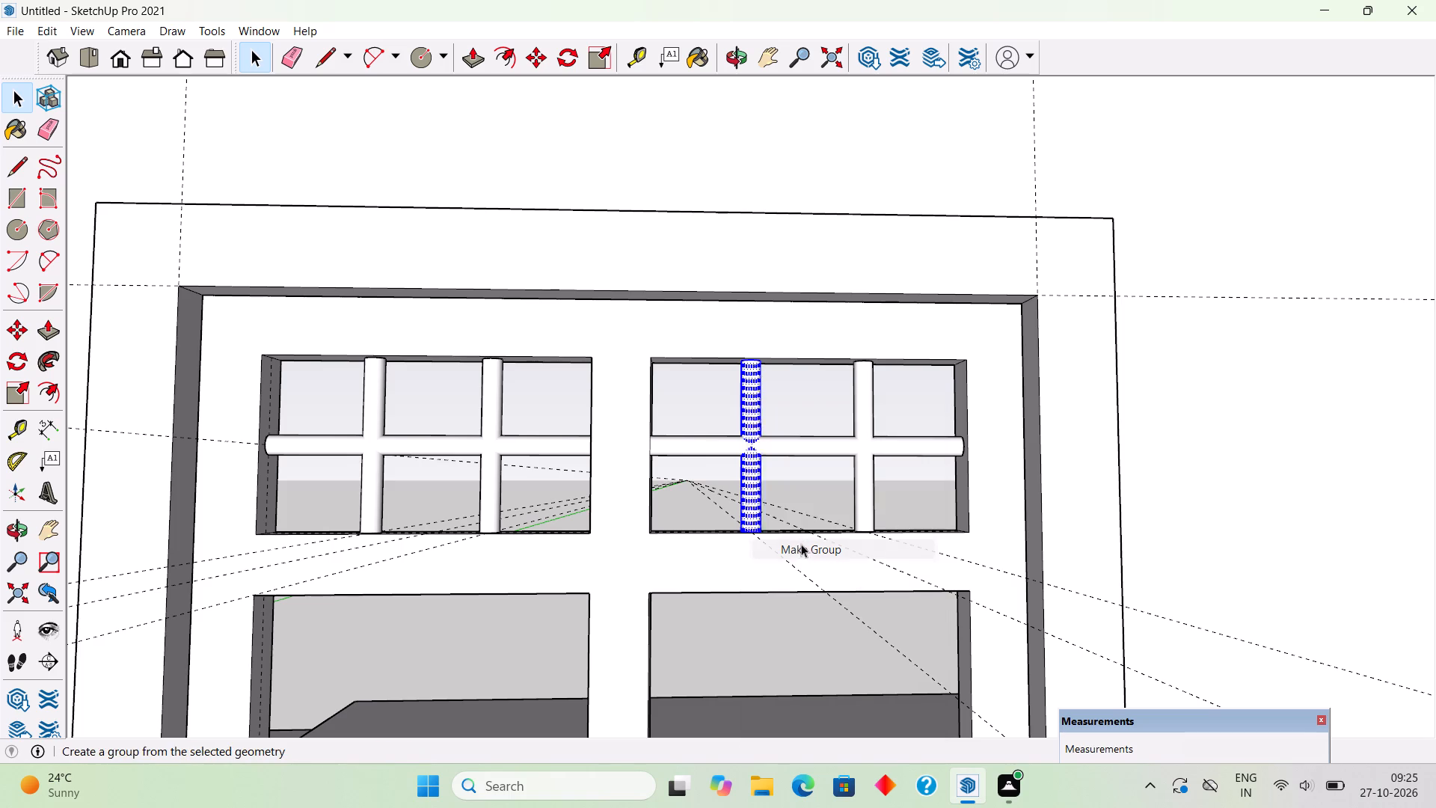
{"action": "triple_click", "coordinate": [863, 401]}
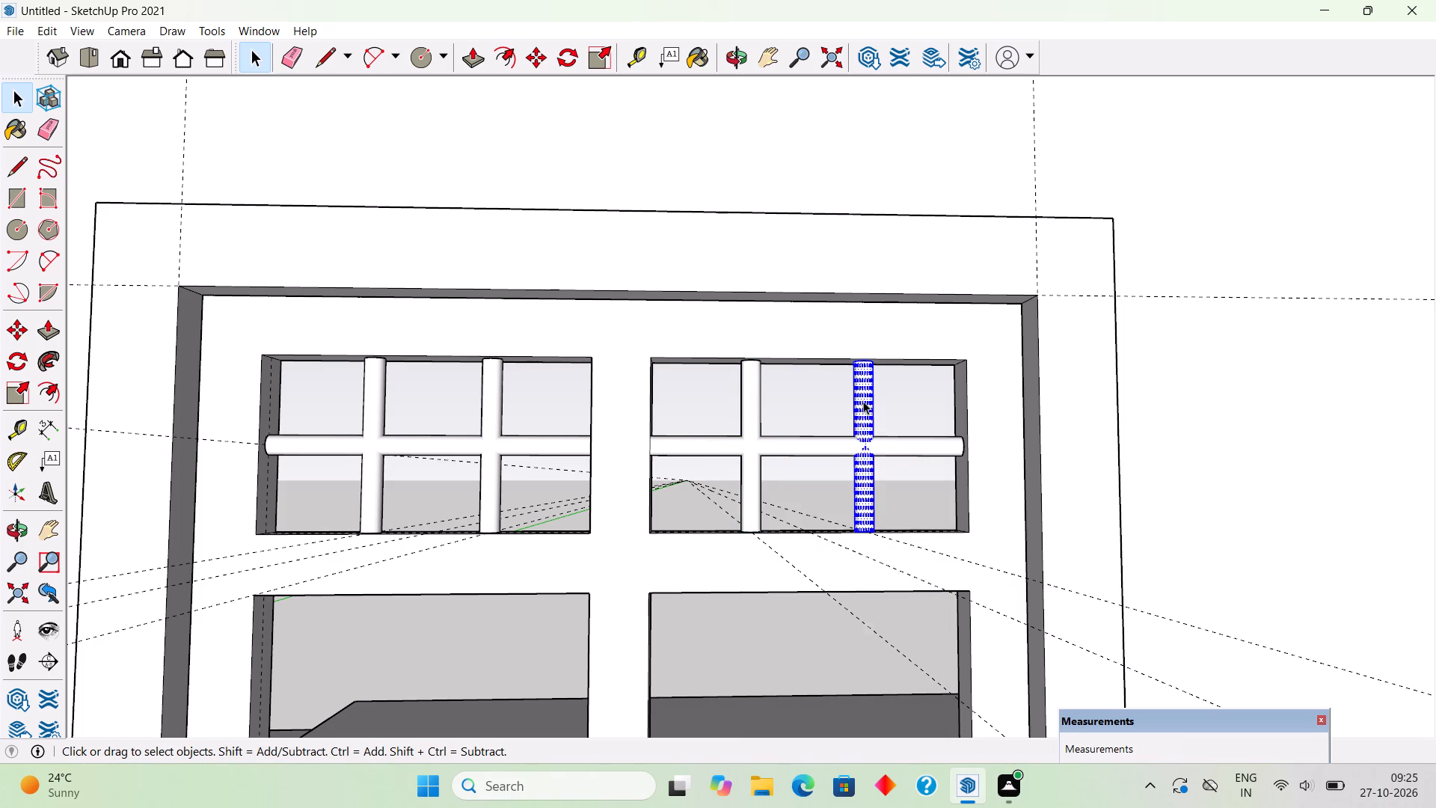
{"action": "right_click", "coordinate": [863, 401]}
{"action": "left_click", "coordinate": [902, 556]}
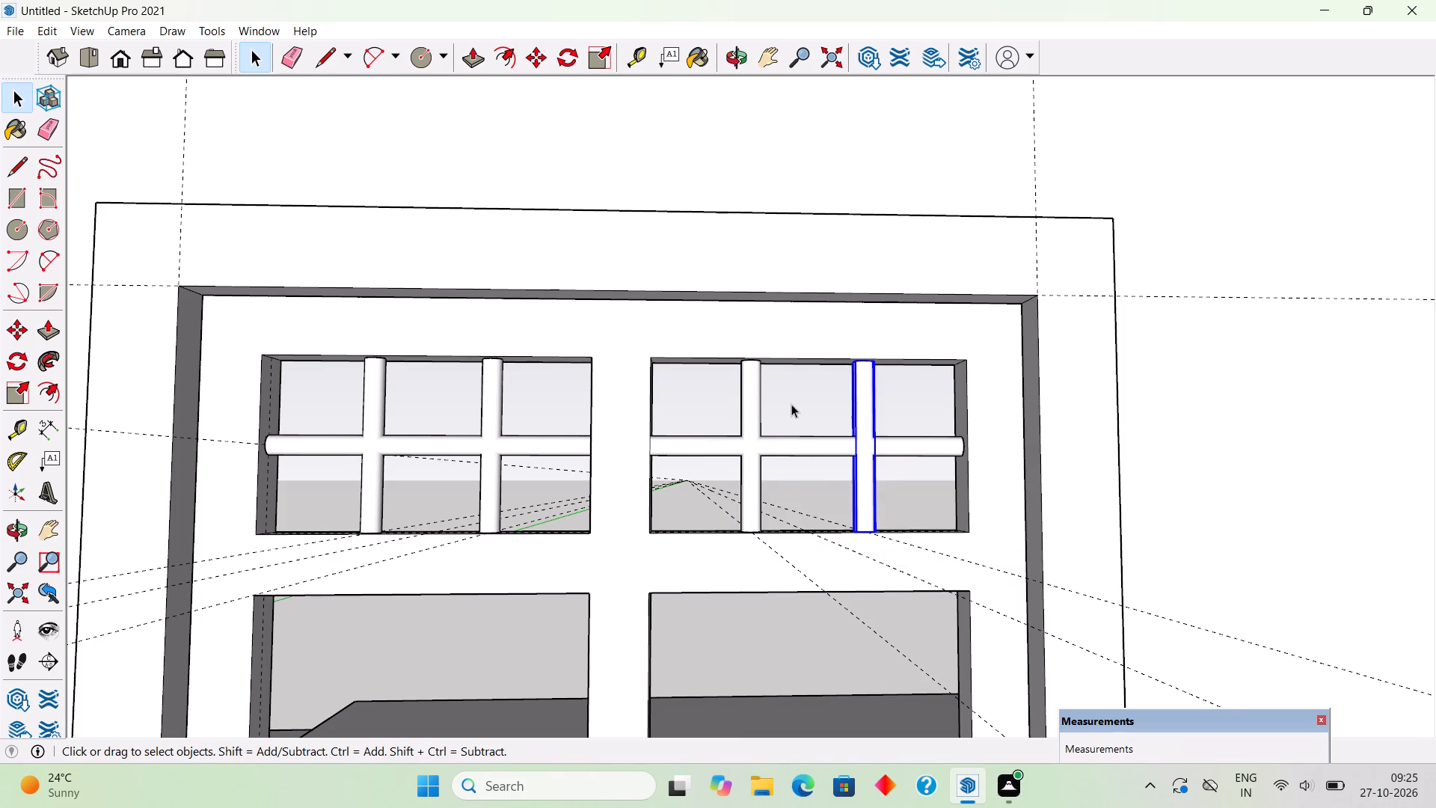
{"action": "left_click", "coordinate": [791, 404]}
Draw a 2' 9" by 1' 6" rectangle corner to corner over each of the window's two upper openings.
{"action": "scroll", "coordinate": [791, 404], "scroll_direction": "down", "scroll_amount": 6}
{"action": "middle_click_drag", "start_coordinate": [684, 411], "coordinate": [677, 478]}
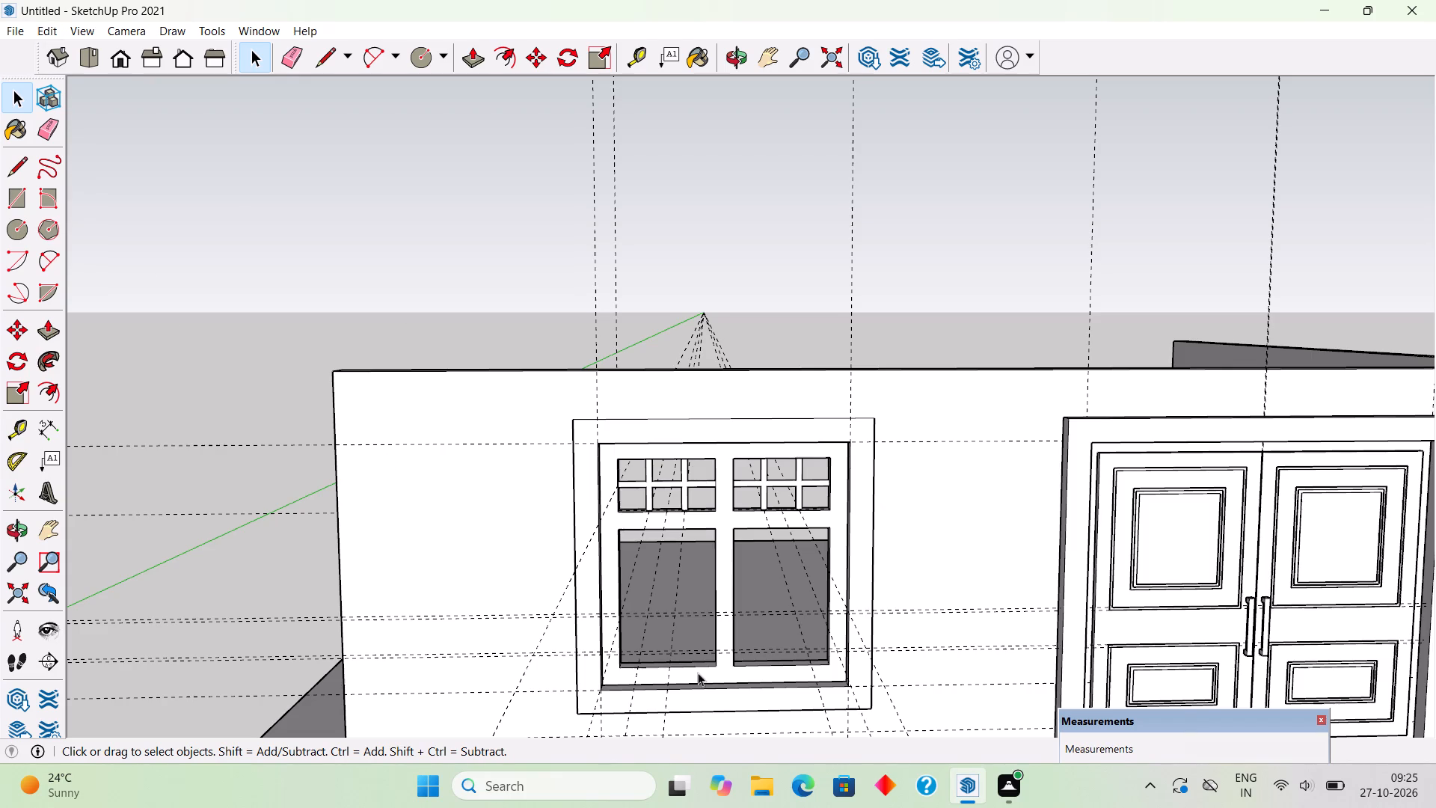
{"action": "scroll", "coordinate": [685, 677], "scroll_direction": "up", "scroll_amount": 8}
{"action": "scroll", "coordinate": [684, 686], "scroll_direction": "down", "scroll_amount": 1}
{"action": "key", "text": "r"}
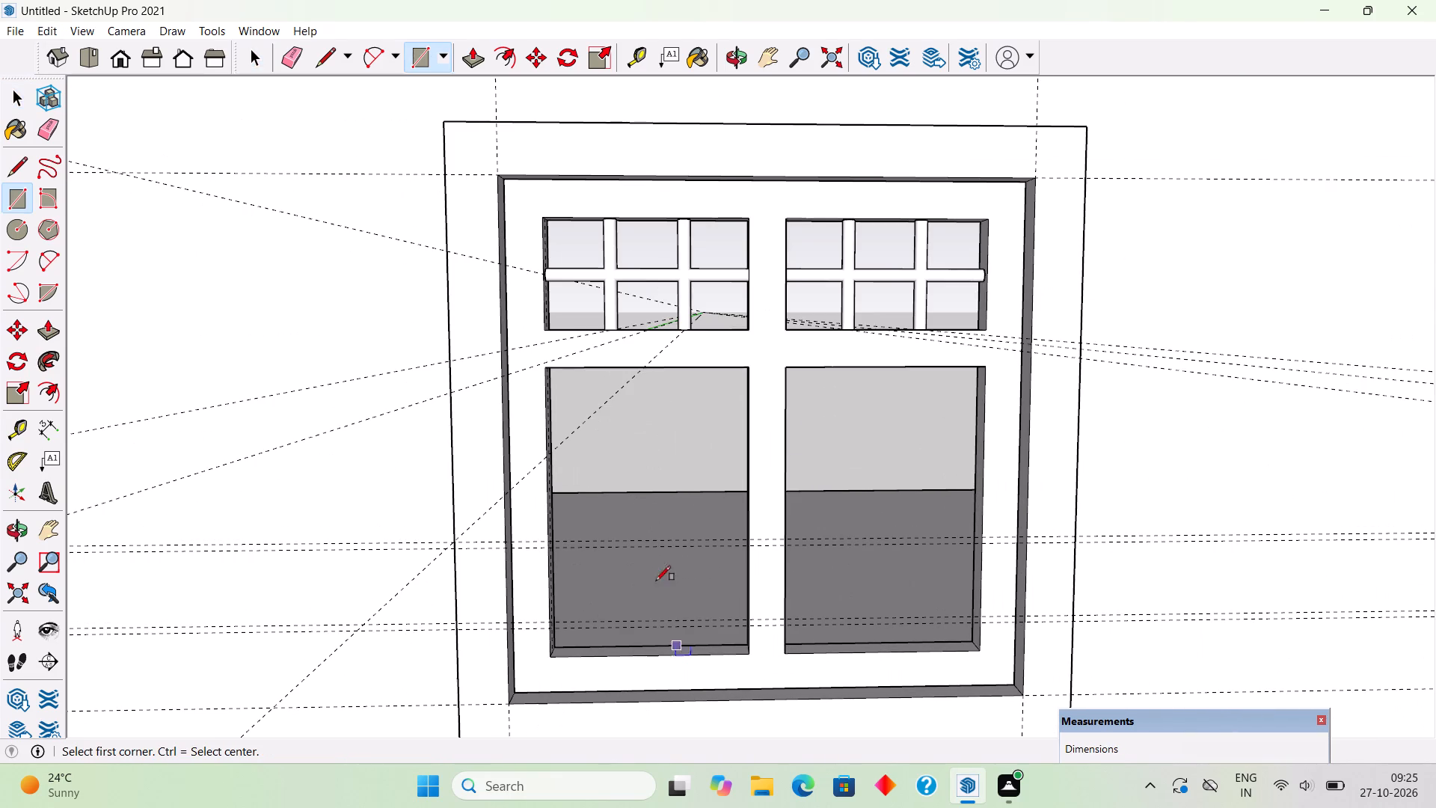
{"action": "left_click", "coordinate": [541, 217]}
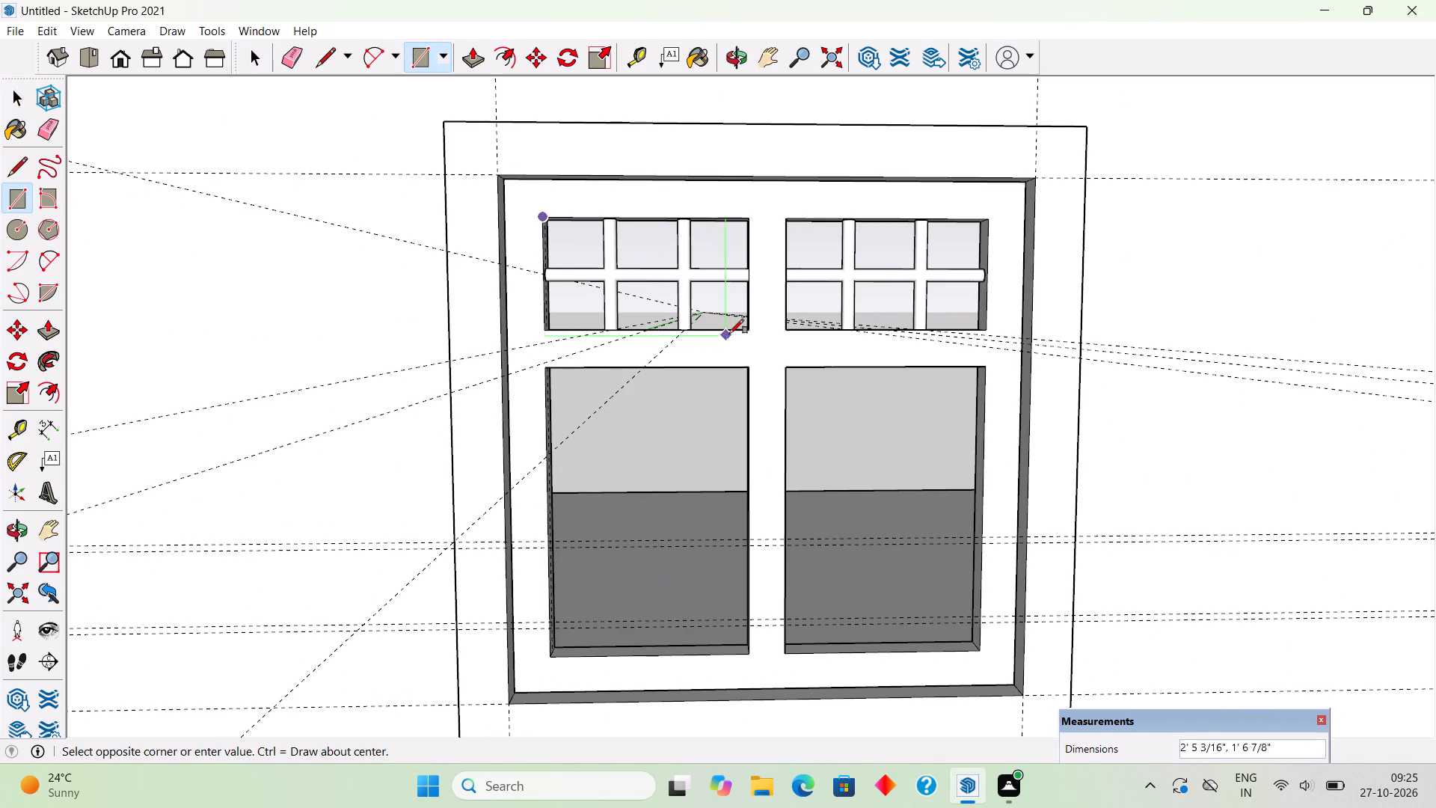
{"action": "left_click", "coordinate": [746, 331]}
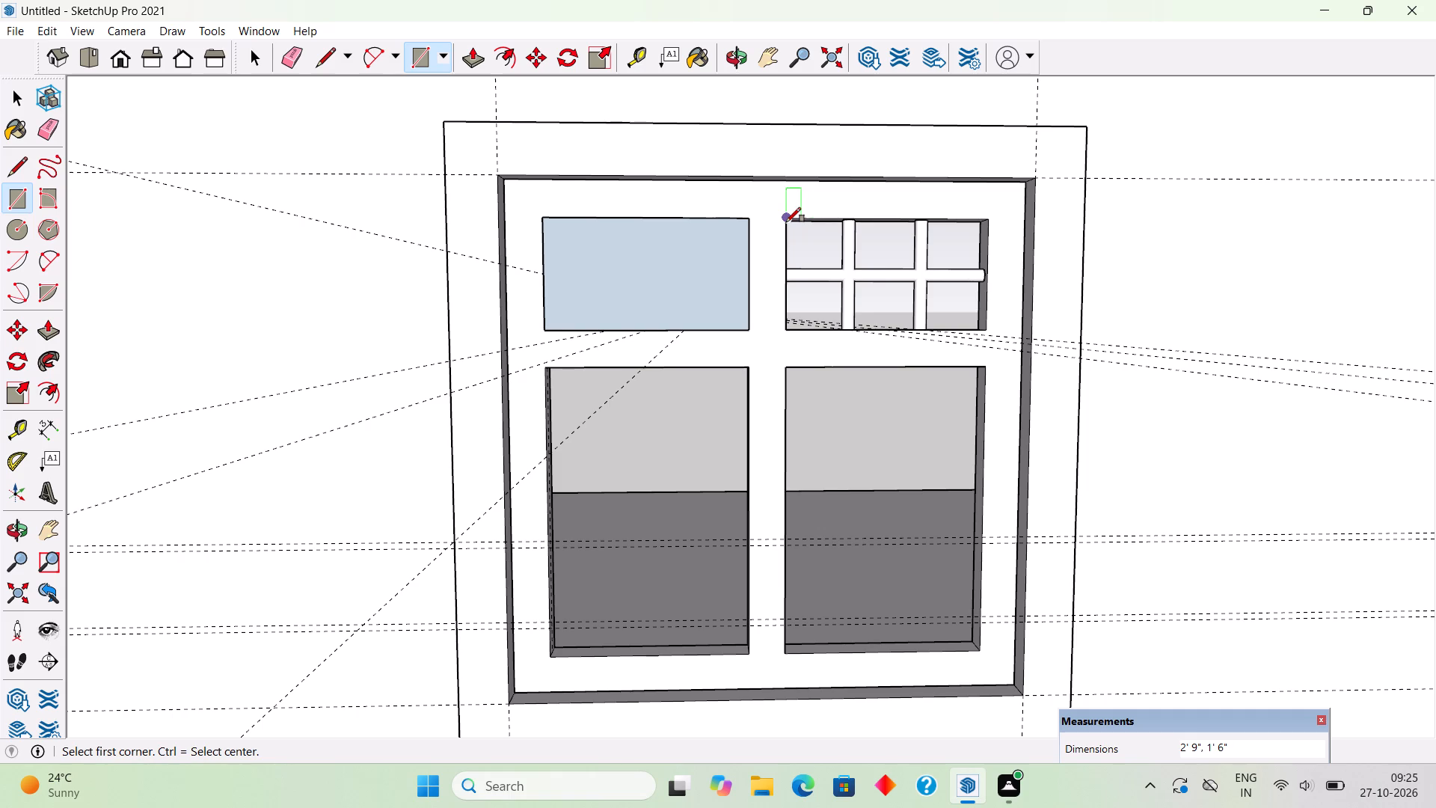
{"action": "left_click", "coordinate": [786, 222]}
{"action": "left_click", "coordinate": [986, 331]}
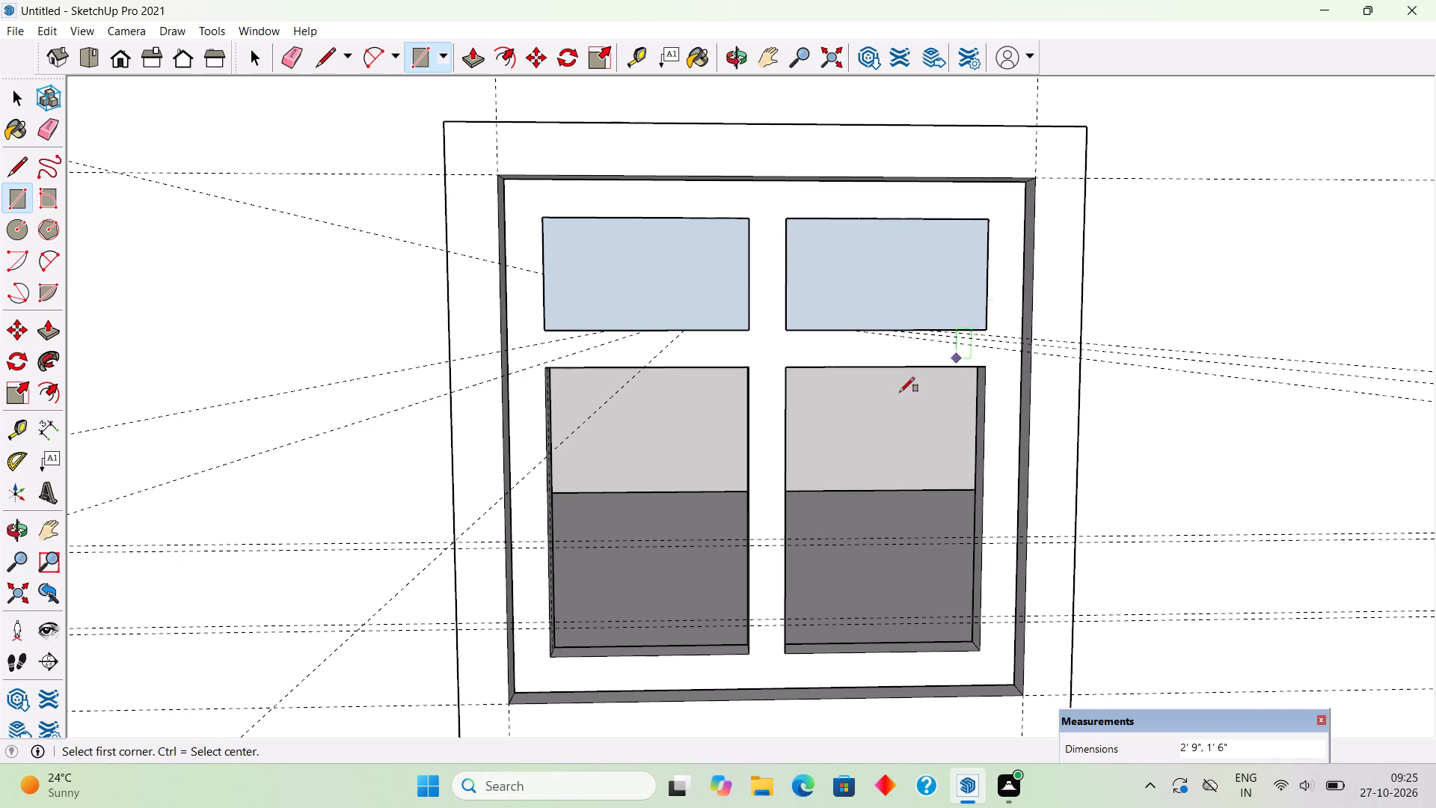
Draw a 2' 9" by 4' rectangle corner to corner over each of the window's two lower openings.
{"action": "left_click", "coordinate": [786, 369]}
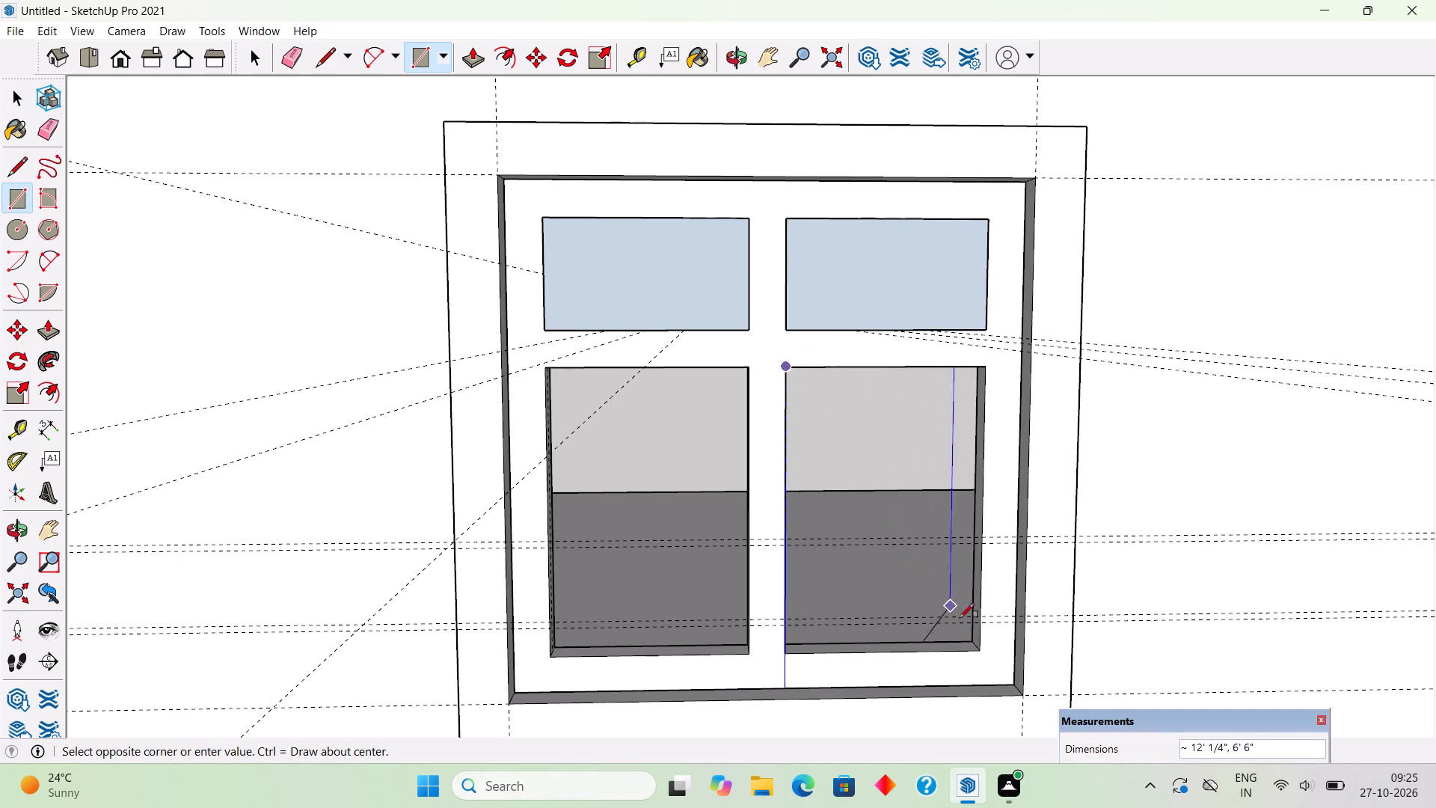
{"action": "left_click", "coordinate": [980, 647]}
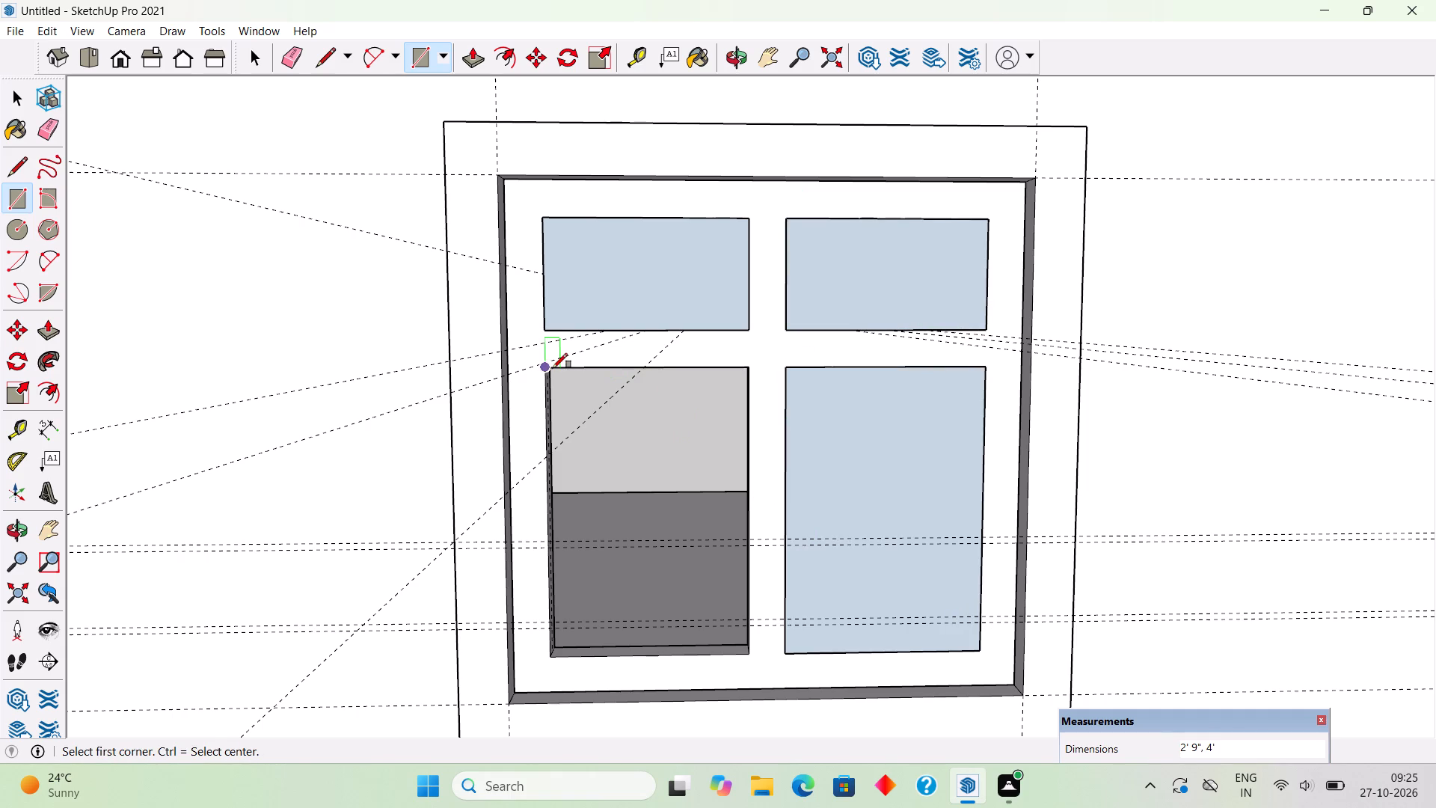
{"action": "left_click", "coordinate": [553, 368]}
{"action": "left_click", "coordinate": [751, 652]}
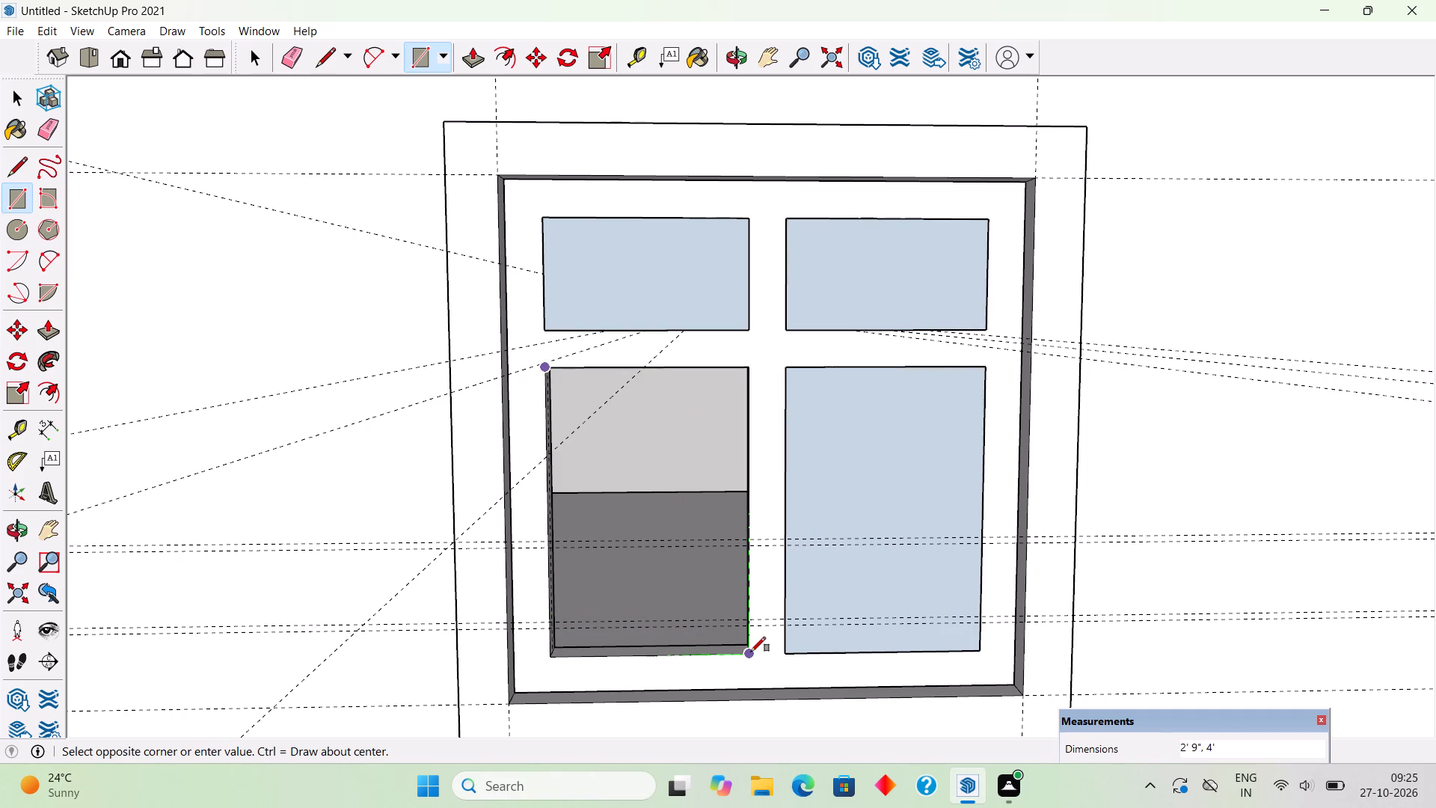
Make each of the four pane rectangles, with its edges, its own group and clear the selection.
{"action": "key", "text": "space"}
{"action": "double_click", "coordinate": [691, 291]}
{"action": "left_click", "coordinate": [691, 291]}
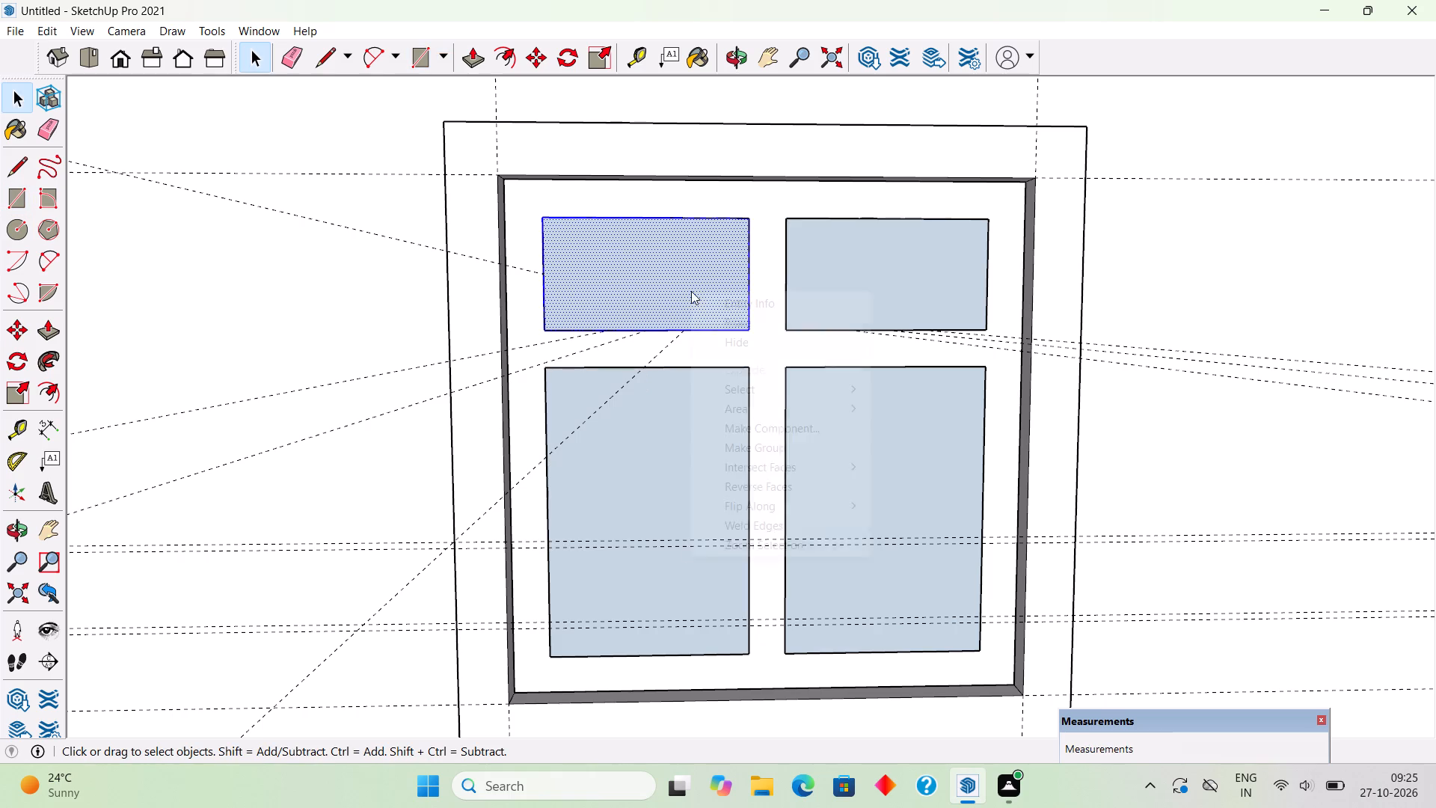
{"action": "right_click", "coordinate": [691, 291]}
{"action": "left_click", "coordinate": [754, 446]}
{"action": "triple_click", "coordinate": [847, 293]}
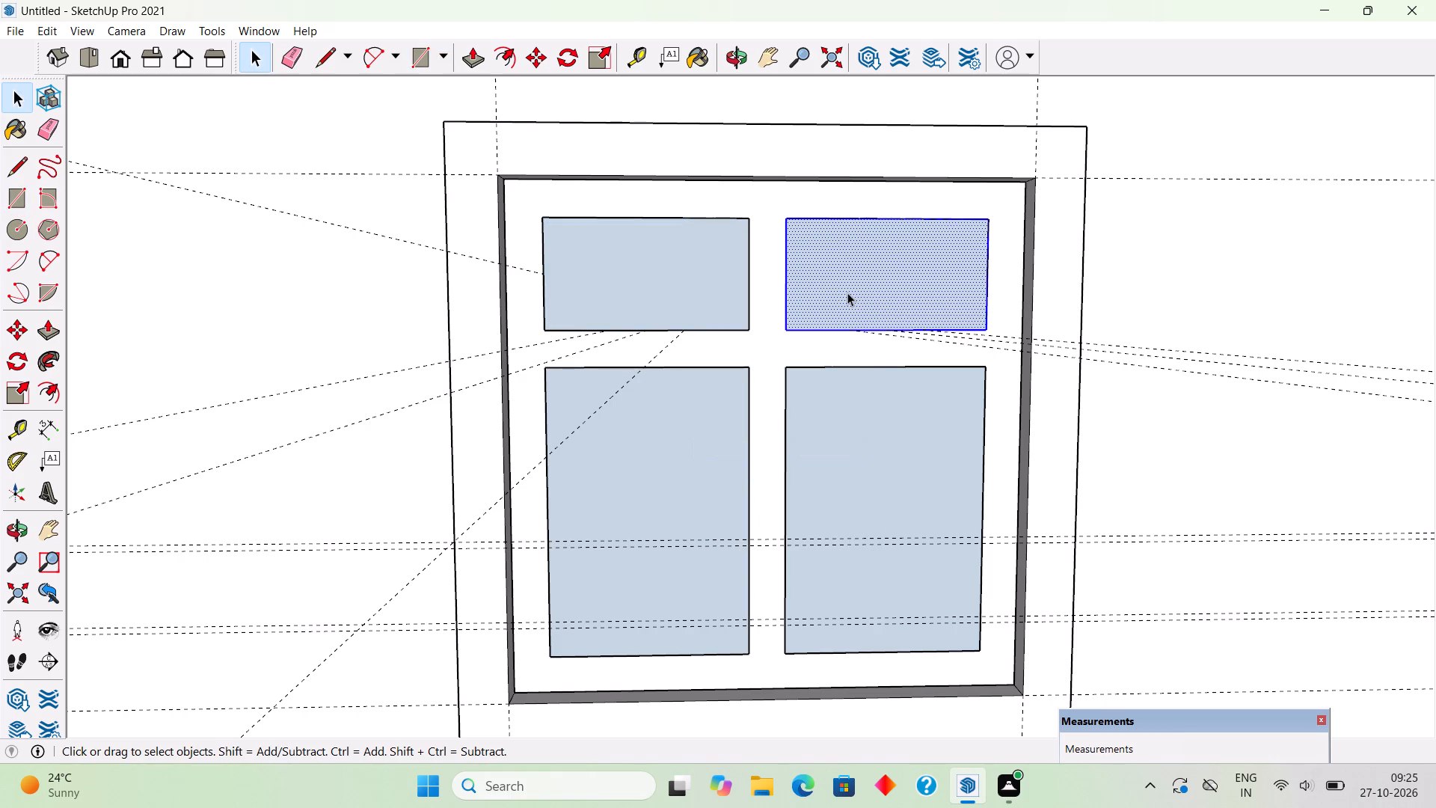
{"action": "right_click", "coordinate": [847, 293]}
{"action": "left_click", "coordinate": [901, 447]}
{"action": "triple_click", "coordinate": [711, 468]}
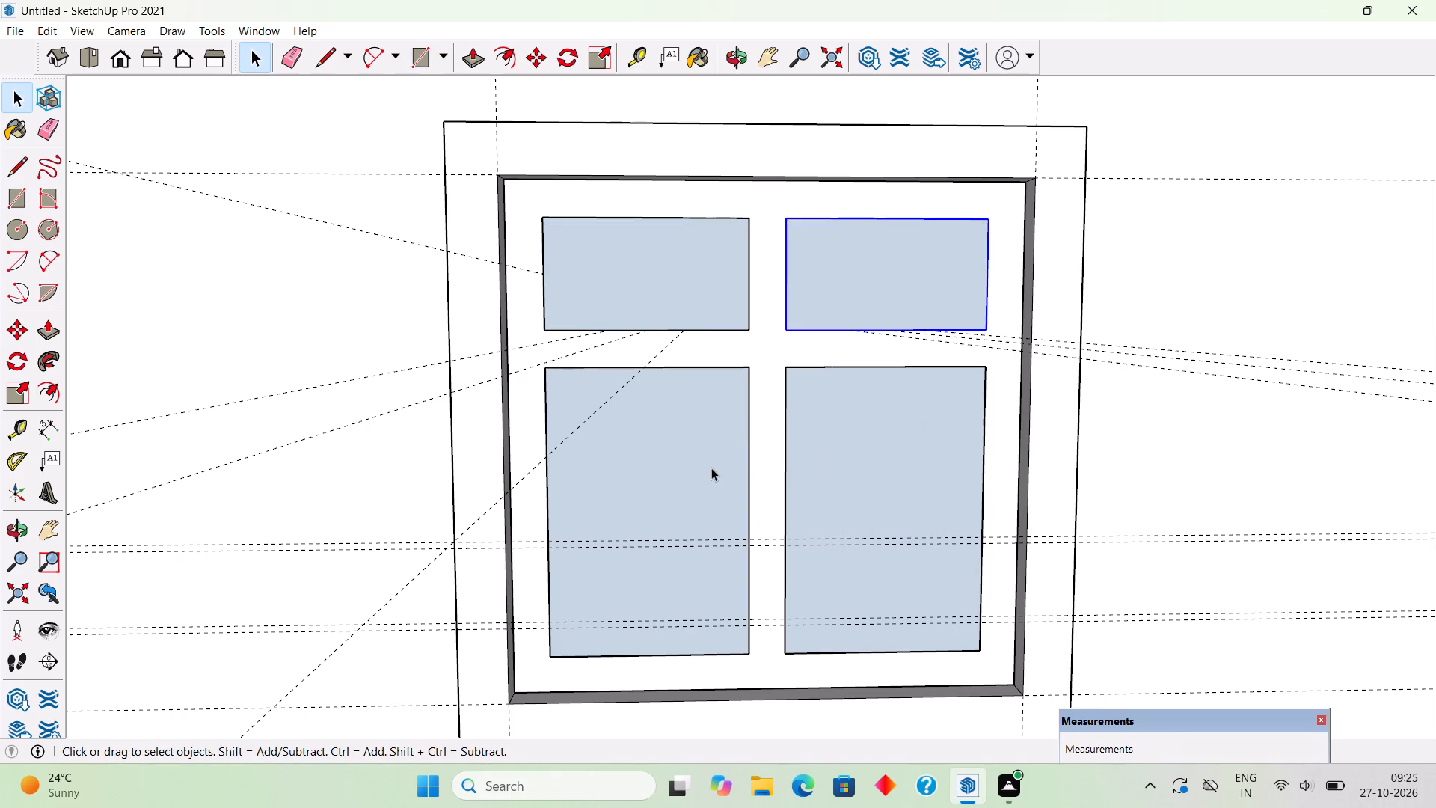
{"action": "right_click", "coordinate": [711, 468]}
{"action": "left_click", "coordinate": [770, 625]}
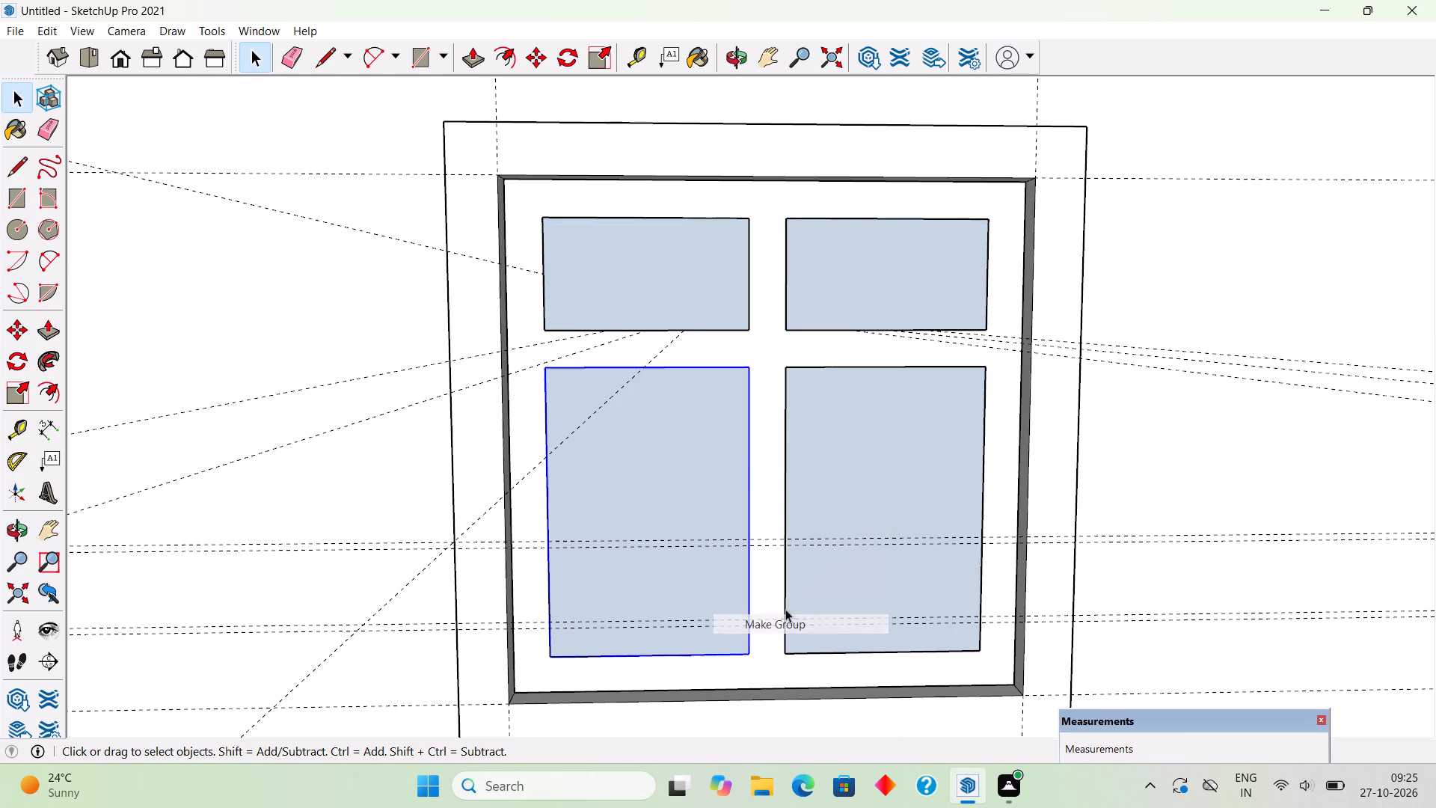
{"action": "triple_click", "coordinate": [880, 476]}
{"action": "right_click", "coordinate": [880, 475]}
{"action": "left_click", "coordinate": [930, 623]}
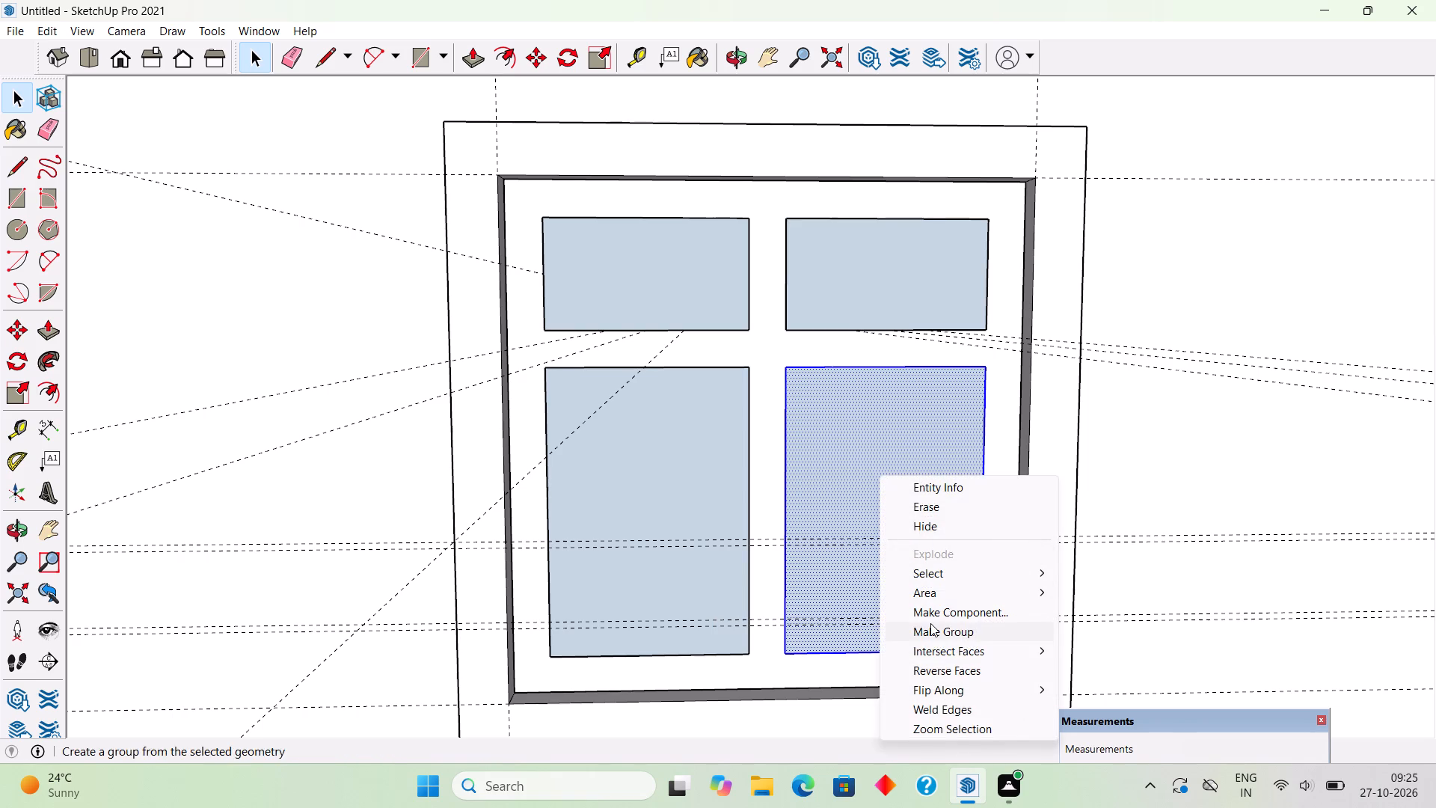
{"action": "scroll", "coordinate": [905, 584], "scroll_direction": "down", "scroll_amount": 5}
{"action": "scroll", "coordinate": [841, 426], "scroll_direction": "down", "scroll_amount": 6}
{"action": "left_click", "coordinate": [449, 255]}
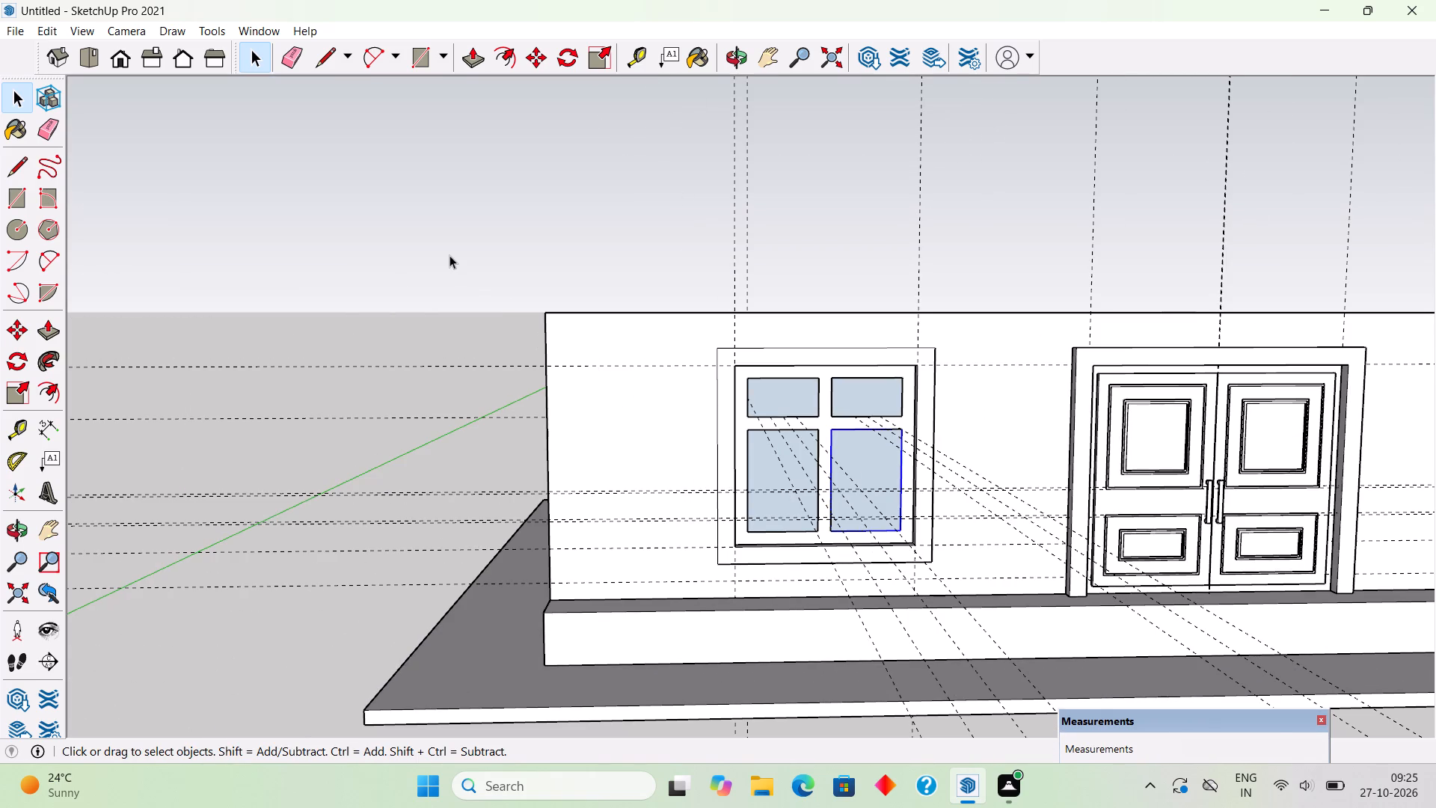
Delete all guides from the model.
{"action": "middle_click_drag", "start_coordinate": [676, 373], "coordinate": [774, 319]}
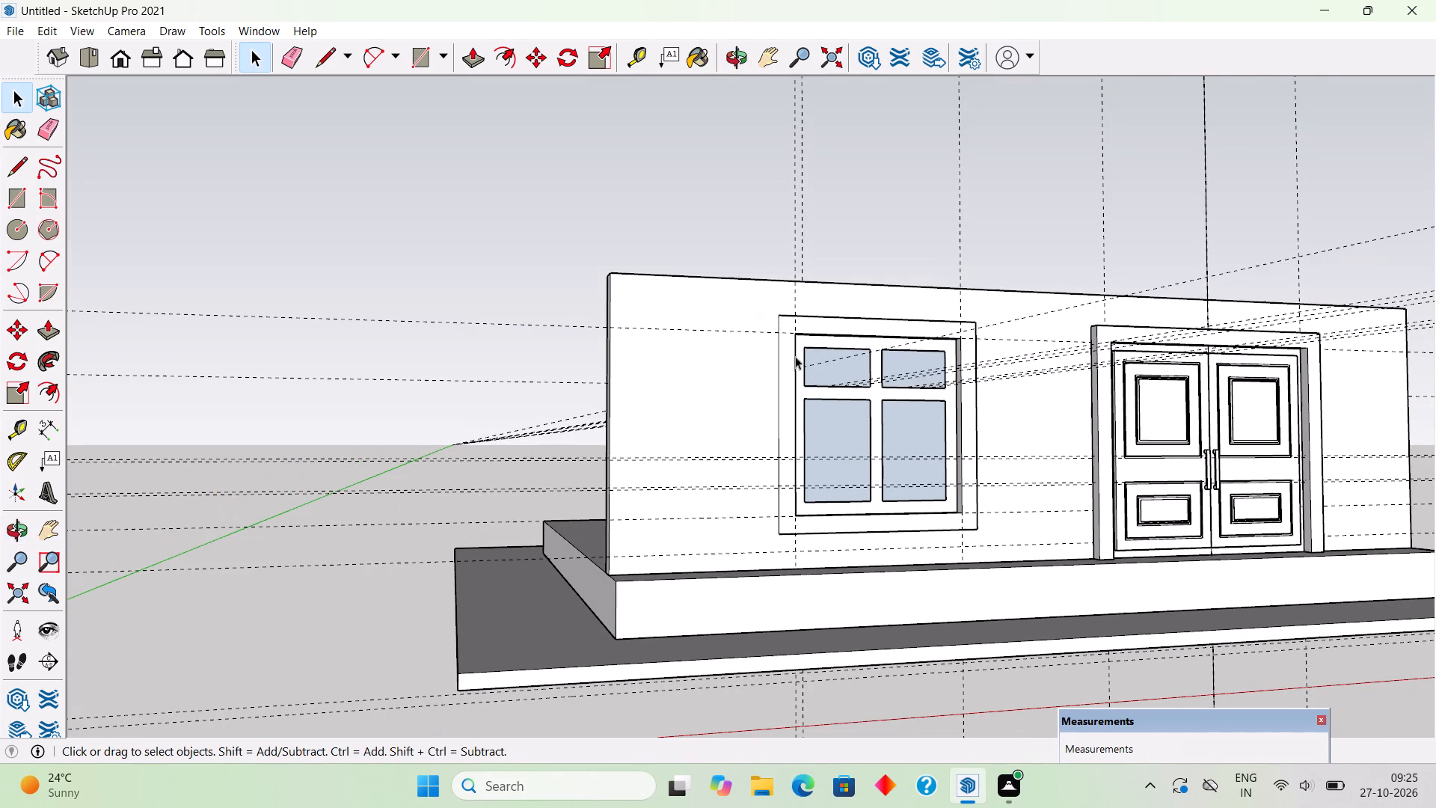
{"action": "middle_click_drag", "start_coordinate": [1138, 434], "coordinate": [1001, 470]}
{"action": "scroll", "coordinate": [976, 443], "scroll_direction": "down", "scroll_amount": 6}
{"action": "middle_click_drag", "start_coordinate": [915, 375], "coordinate": [783, 389]}
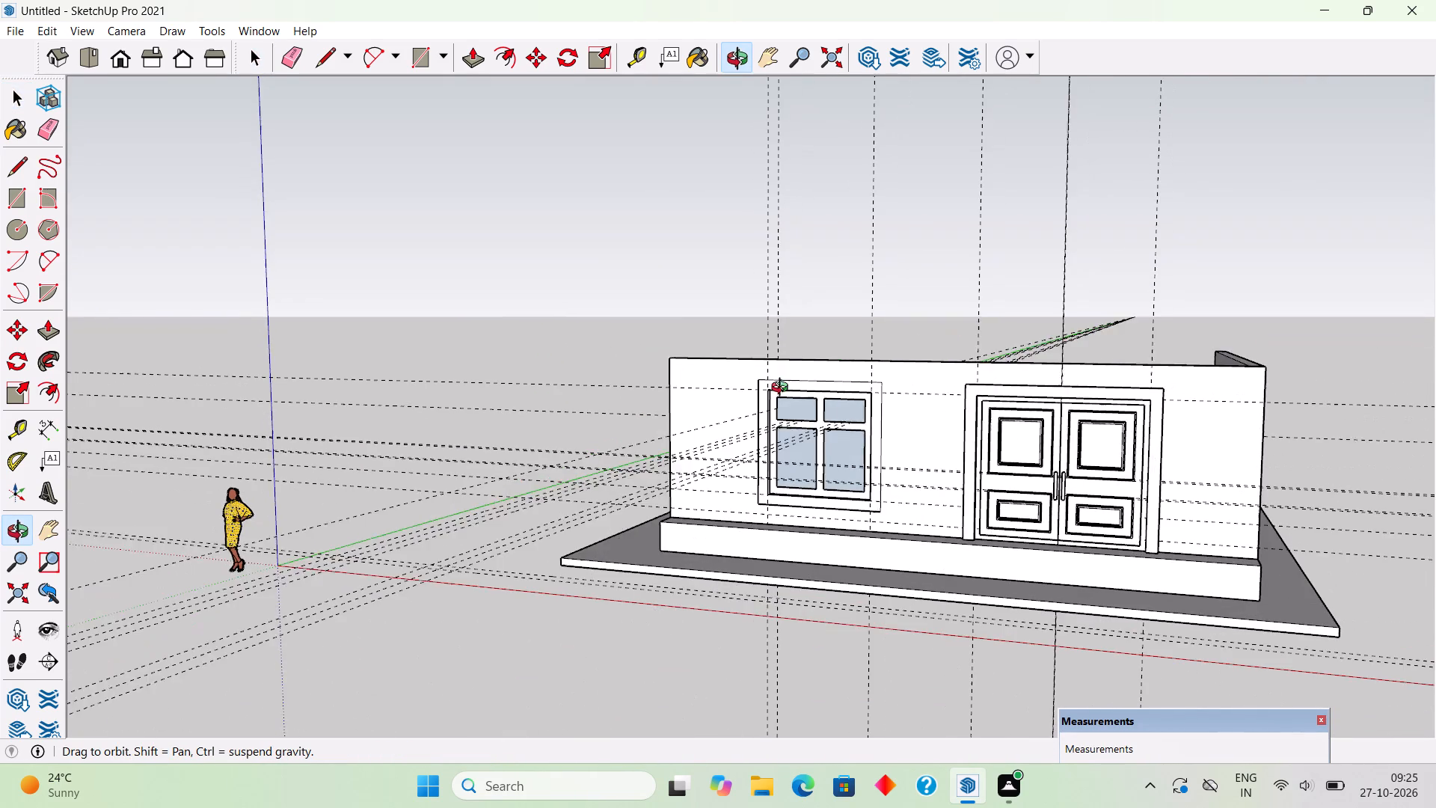
{"action": "middle_click_drag", "start_coordinate": [783, 389], "coordinate": [893, 427]}
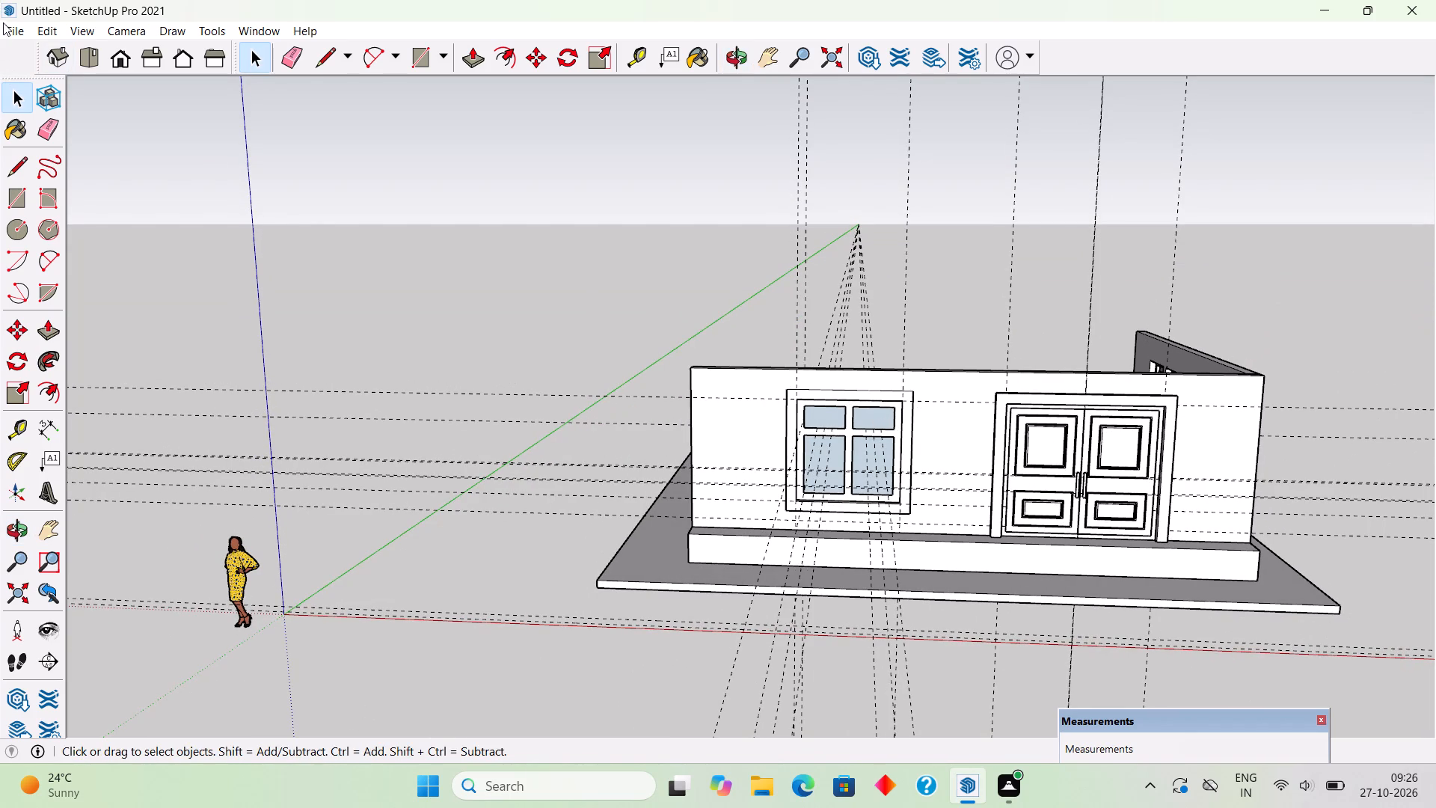
{"action": "left_click", "coordinate": [39, 25]}
{"action": "left_click", "coordinate": [140, 203]}
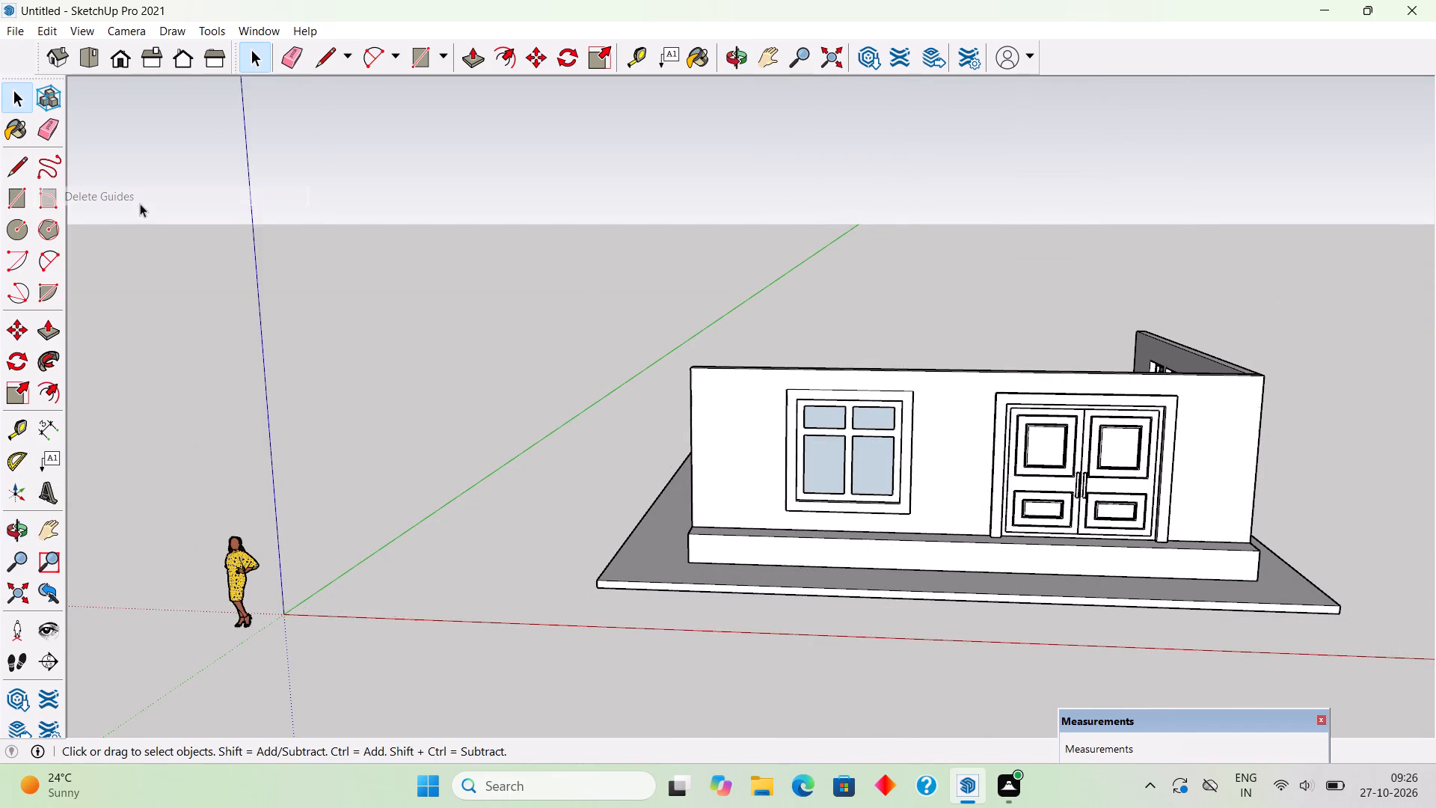
Examine the house's front wall with its window and double door from several angles and distances.
{"action": "scroll", "coordinate": [140, 203], "scroll_direction": "down", "scroll_amount": 5}
{"action": "middle_click_drag", "start_coordinate": [549, 345], "coordinate": [654, 352]}
{"action": "scroll", "coordinate": [526, 371], "scroll_direction": "up", "scroll_amount": 8}
{"action": "middle_click_drag", "start_coordinate": [544, 384], "coordinate": [606, 369]}
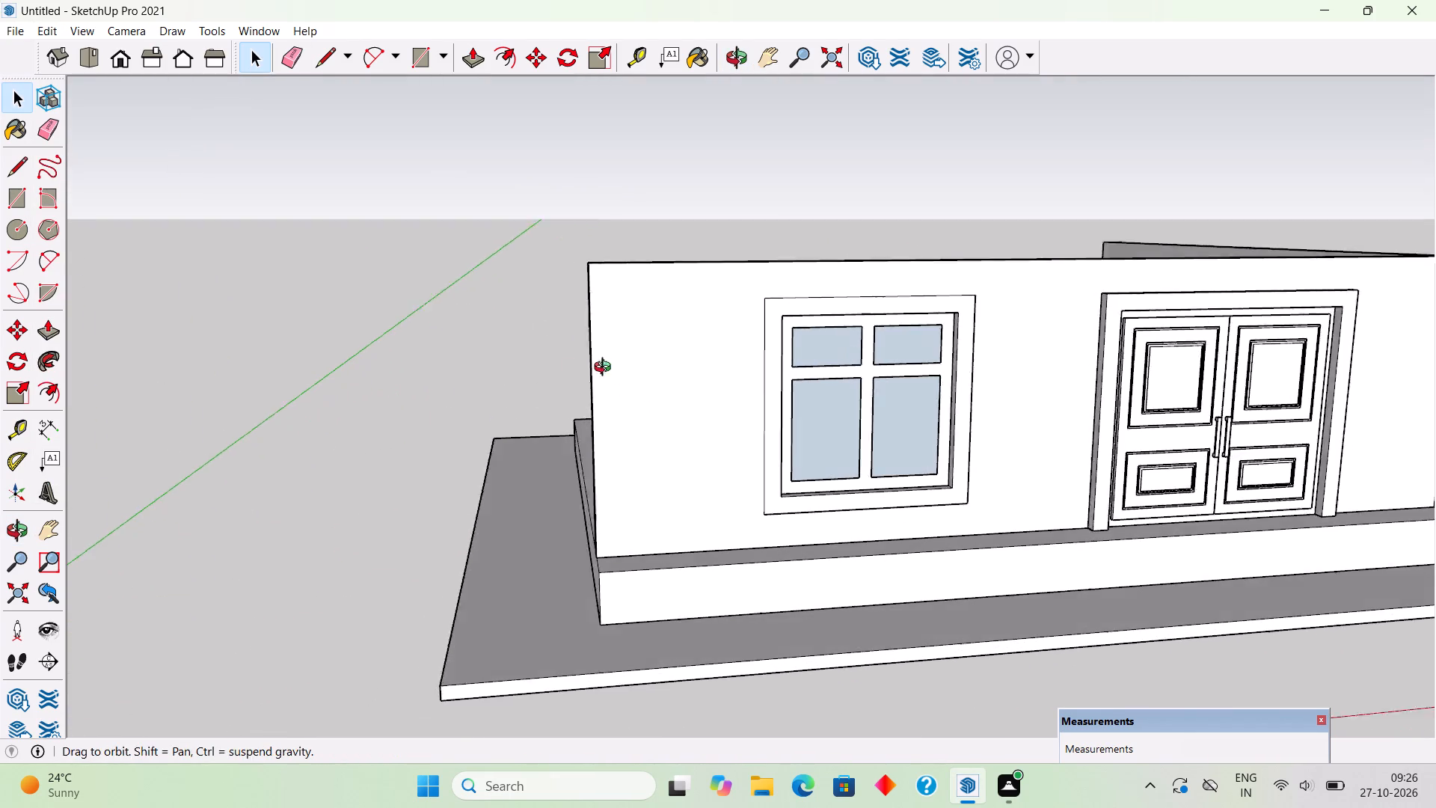
{"action": "middle_click_drag", "start_coordinate": [606, 369], "coordinate": [676, 366]}
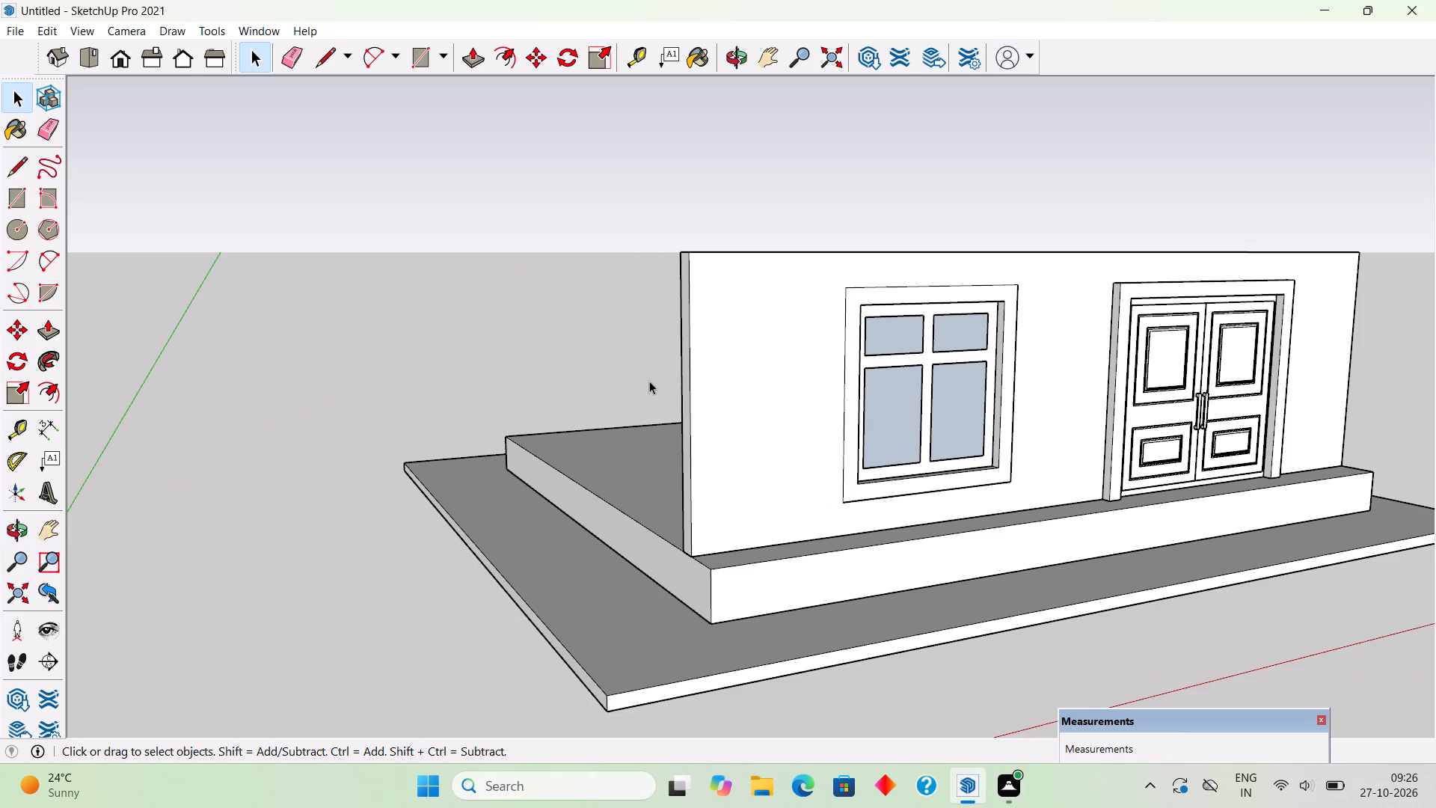
{"action": "scroll", "coordinate": [649, 381], "scroll_direction": "down", "scroll_amount": 3}
{"action": "middle_click_drag", "start_coordinate": [628, 373], "coordinate": [471, 330]}
{"action": "scroll", "coordinate": [471, 330], "scroll_direction": "up", "scroll_amount": 2}
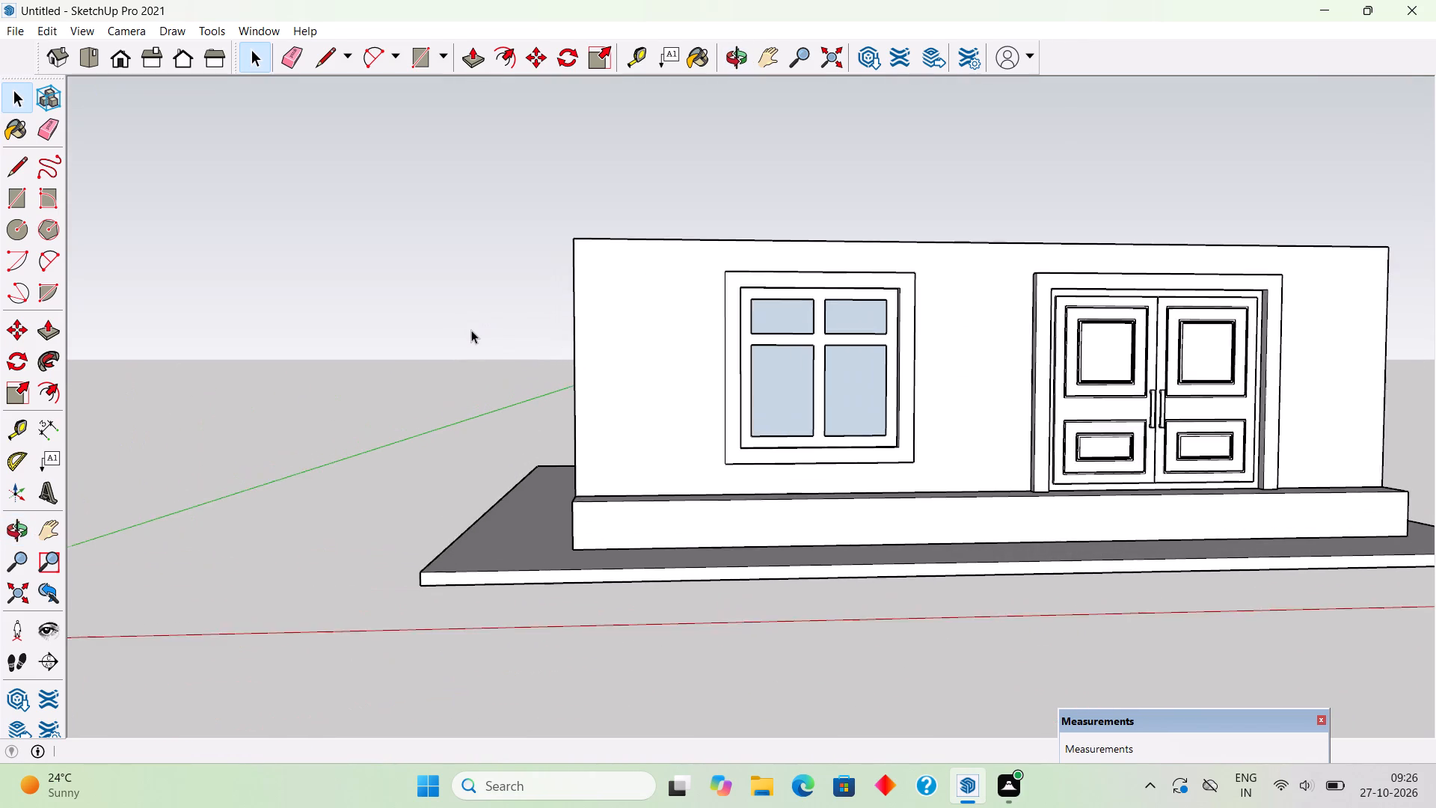
{"action": "scroll", "coordinate": [471, 330], "scroll_direction": "up", "scroll_amount": 1}
{"action": "scroll", "coordinate": [471, 330], "scroll_direction": "down", "scroll_amount": 1}
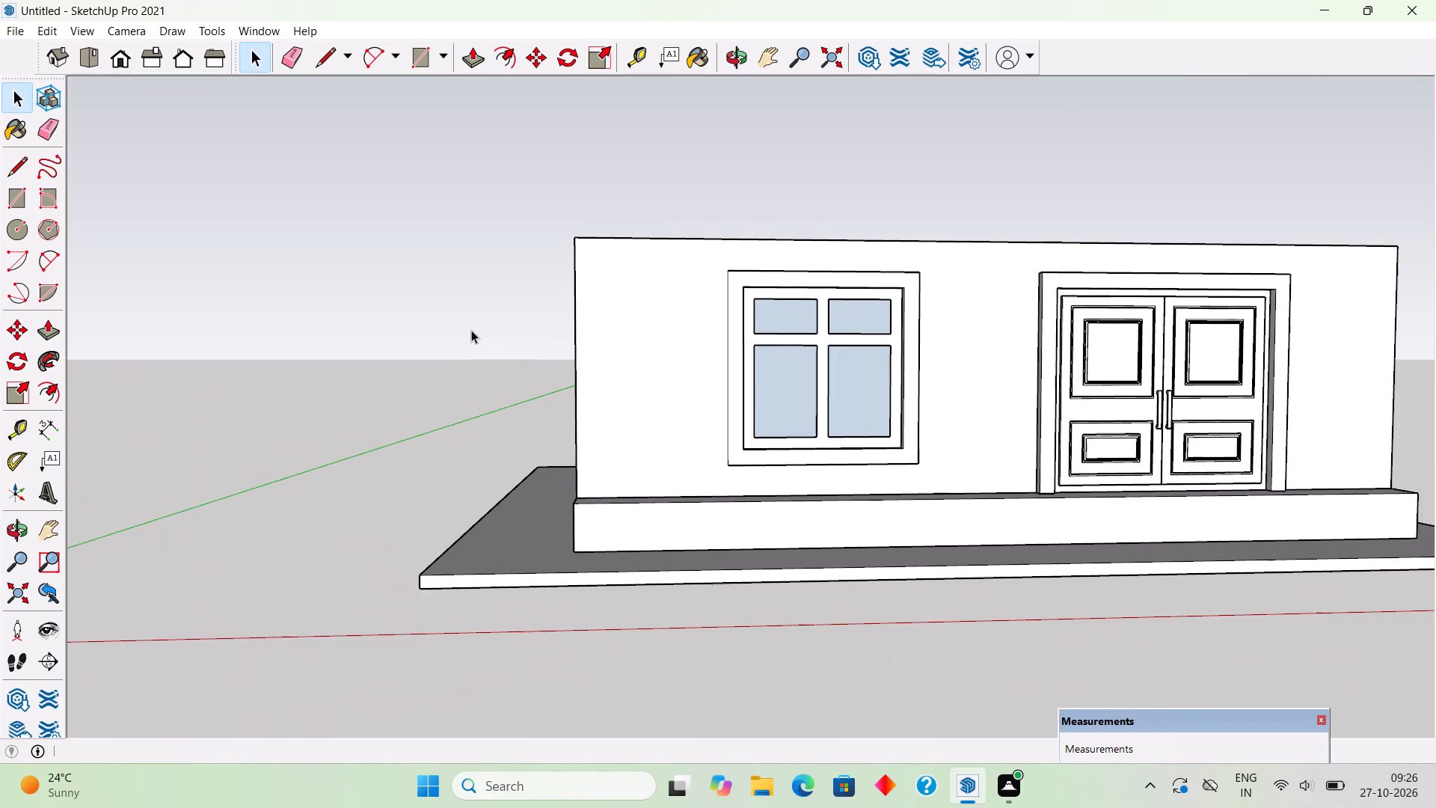
{"action": "scroll", "coordinate": [471, 330], "scroll_direction": "down", "scroll_amount": 2}
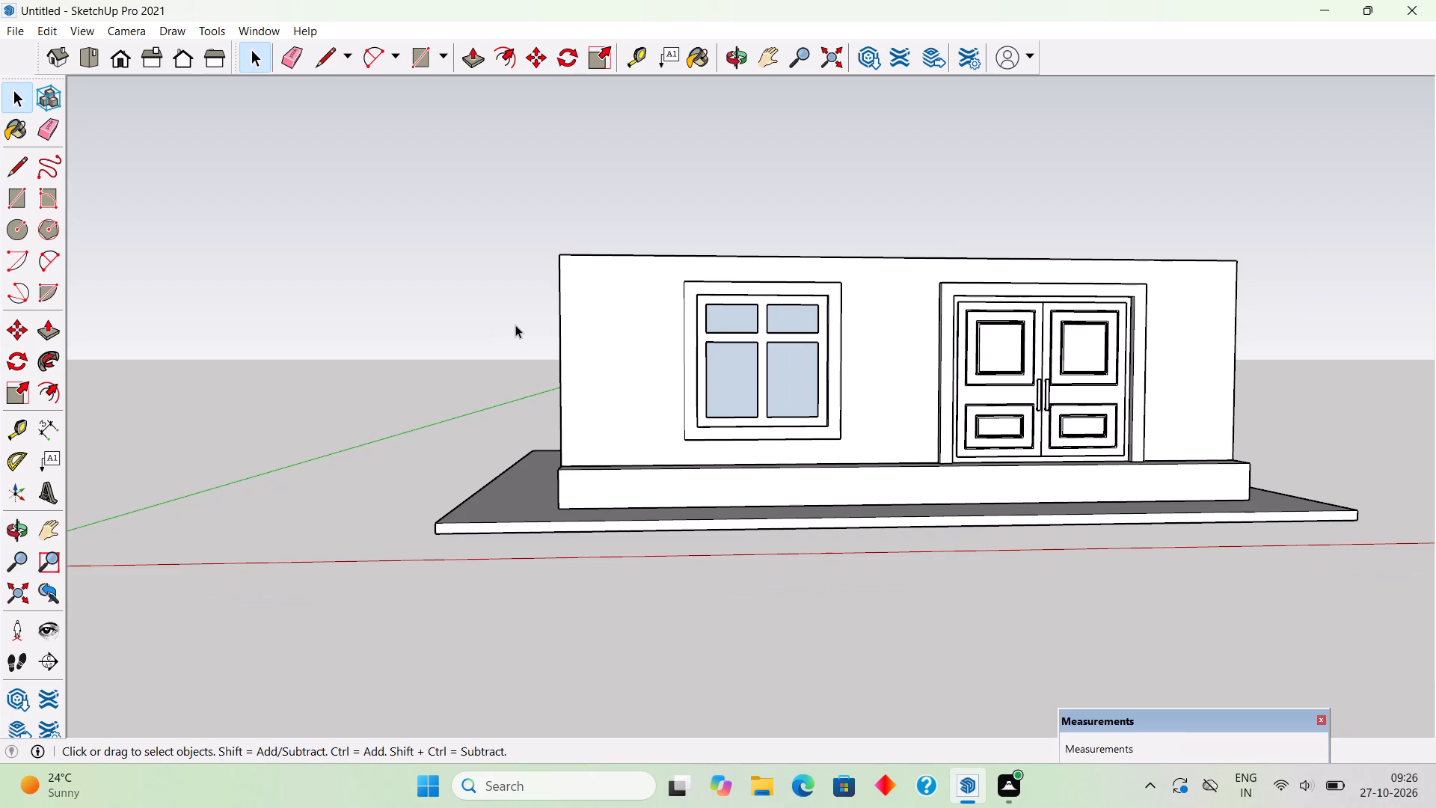
{"action": "scroll", "coordinate": [515, 325], "scroll_direction": "down", "scroll_amount": 9}
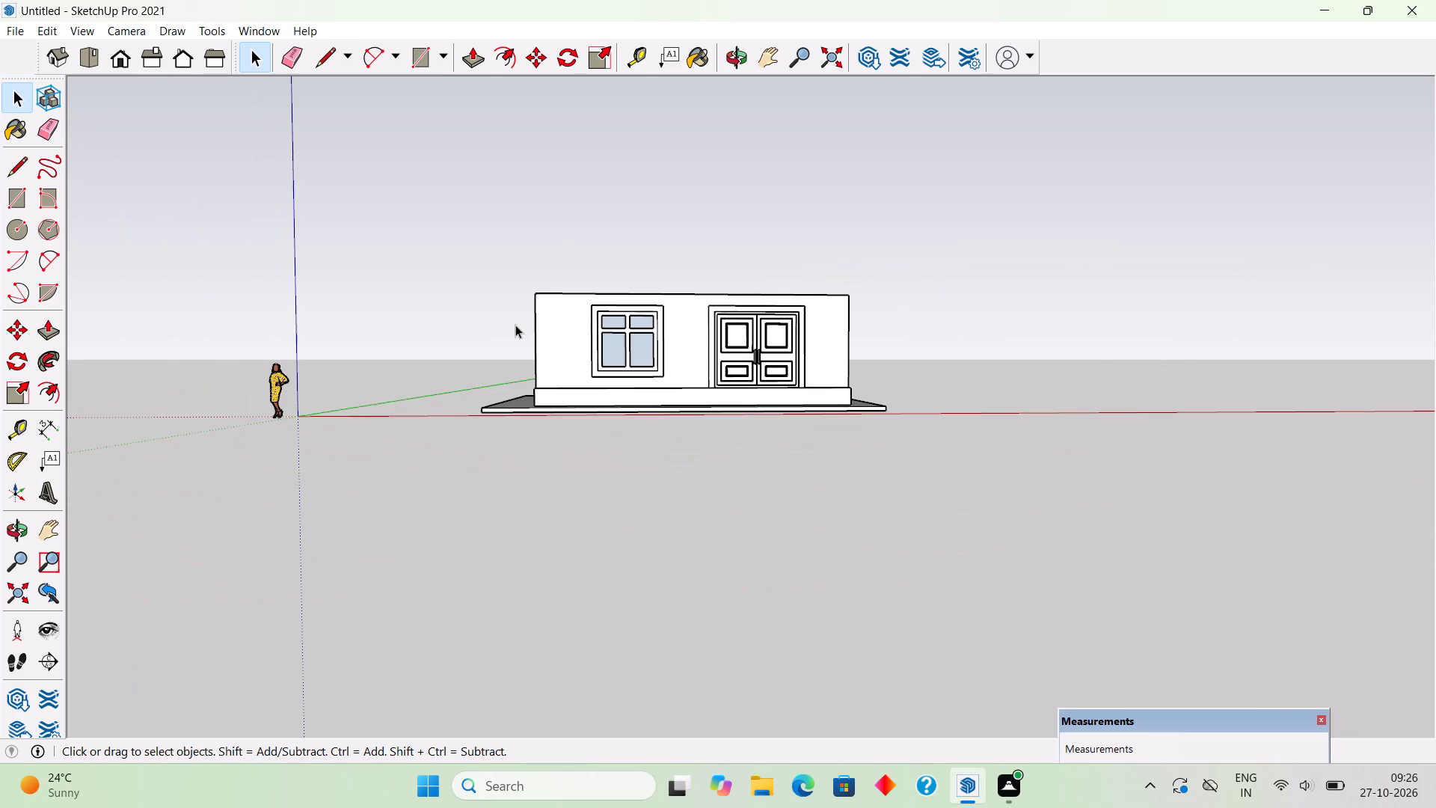
Push/Pull the ground slab's end face on the window side outward about 22' 2" inside its group.
{"action": "middle_click_drag", "start_coordinate": [711, 446], "coordinate": [988, 635]}
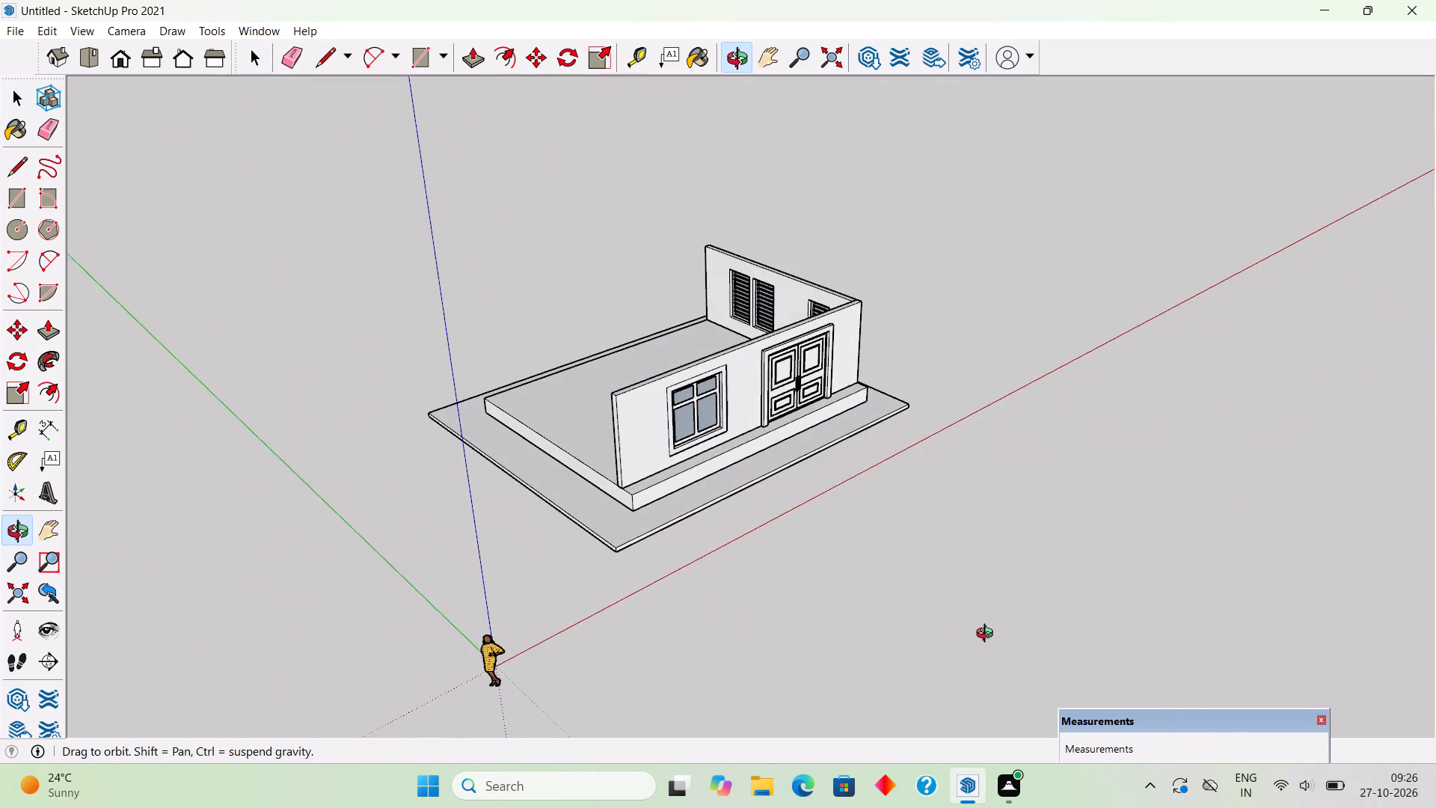
{"action": "middle_click_drag", "start_coordinate": [988, 635], "coordinate": [1050, 635]}
{"action": "scroll", "coordinate": [701, 470], "scroll_direction": "up", "scroll_amount": 5}
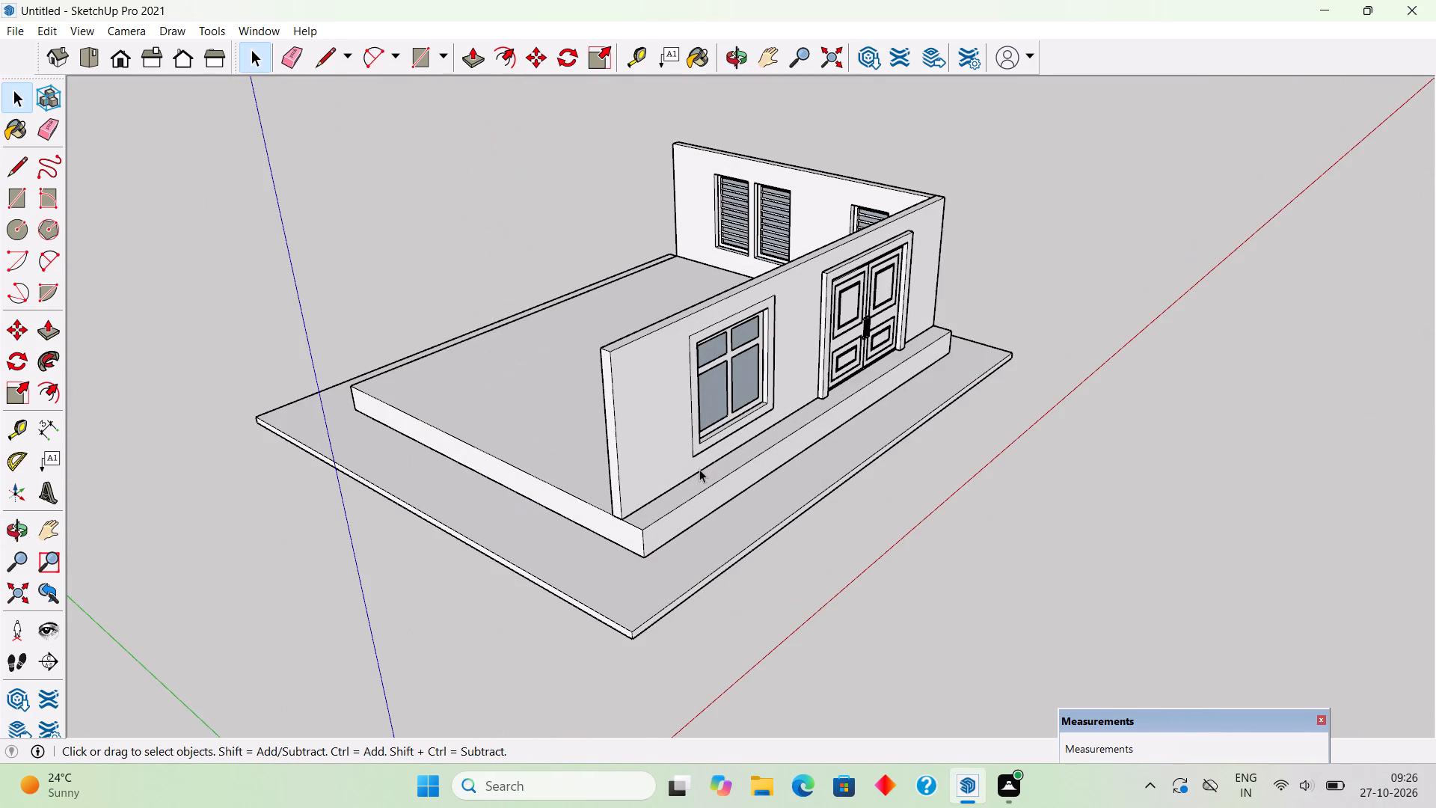
{"action": "scroll", "coordinate": [565, 447], "scroll_direction": "down", "scroll_amount": 4}
{"action": "double_click", "coordinate": [560, 539]}
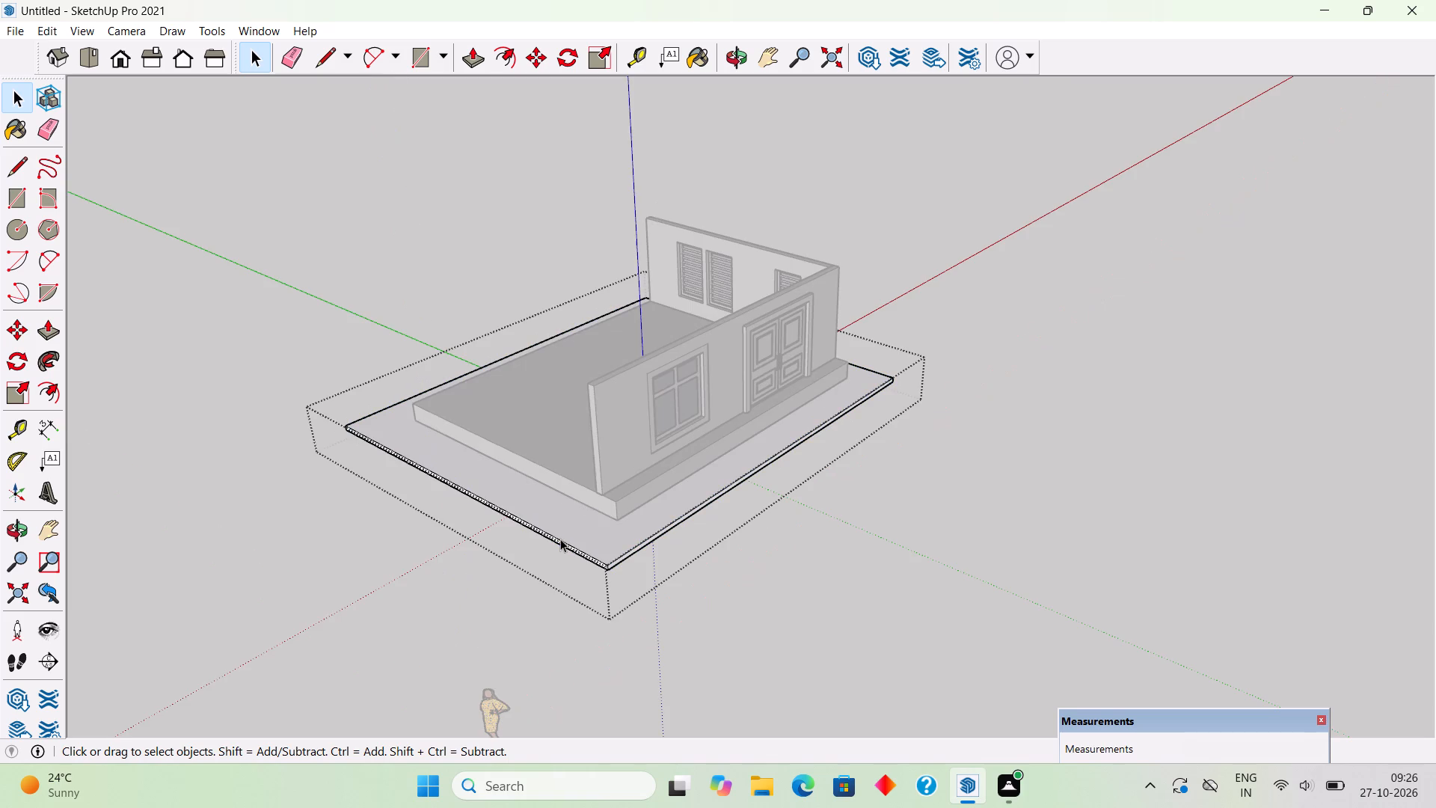
{"action": "left_click", "coordinate": [560, 539]}
{"action": "scroll", "coordinate": [563, 553], "scroll_direction": "up", "scroll_amount": 8}
{"action": "key", "text": "p"}
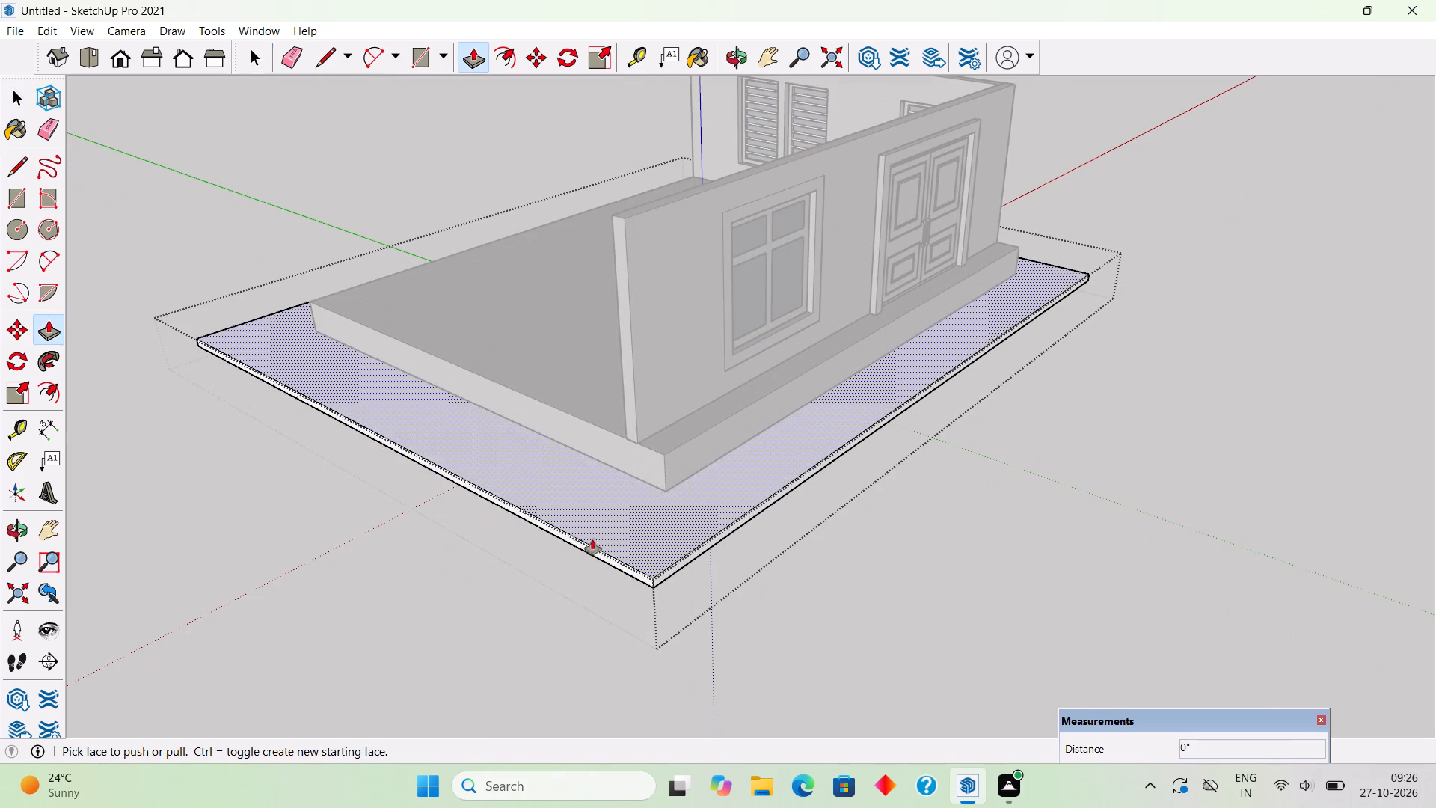
{"action": "left_click", "coordinate": [602, 555]}
{"action": "scroll", "coordinate": [464, 612], "scroll_direction": "down", "scroll_amount": 10}
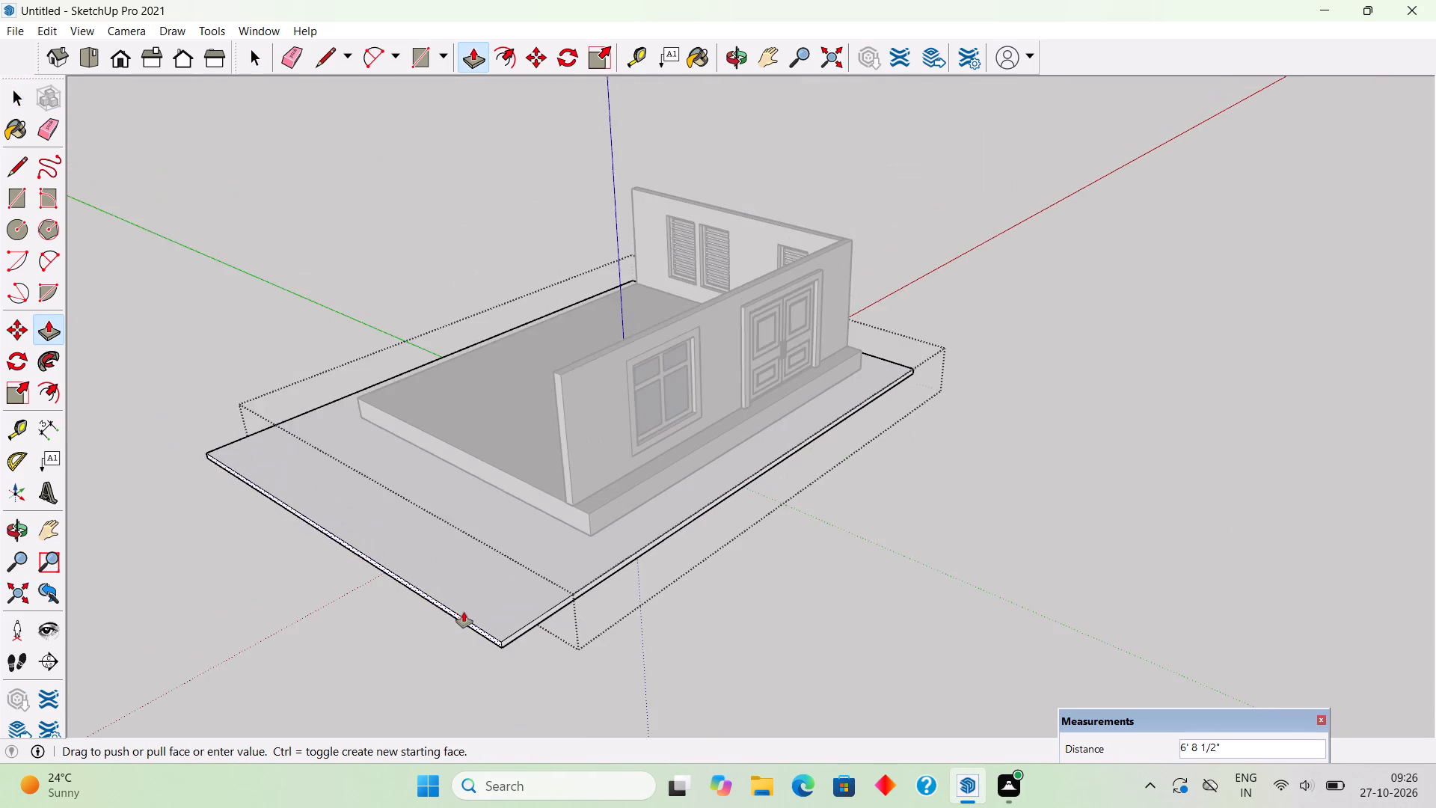
{"action": "scroll", "coordinate": [464, 612], "scroll_direction": "down", "scroll_amount": 4}
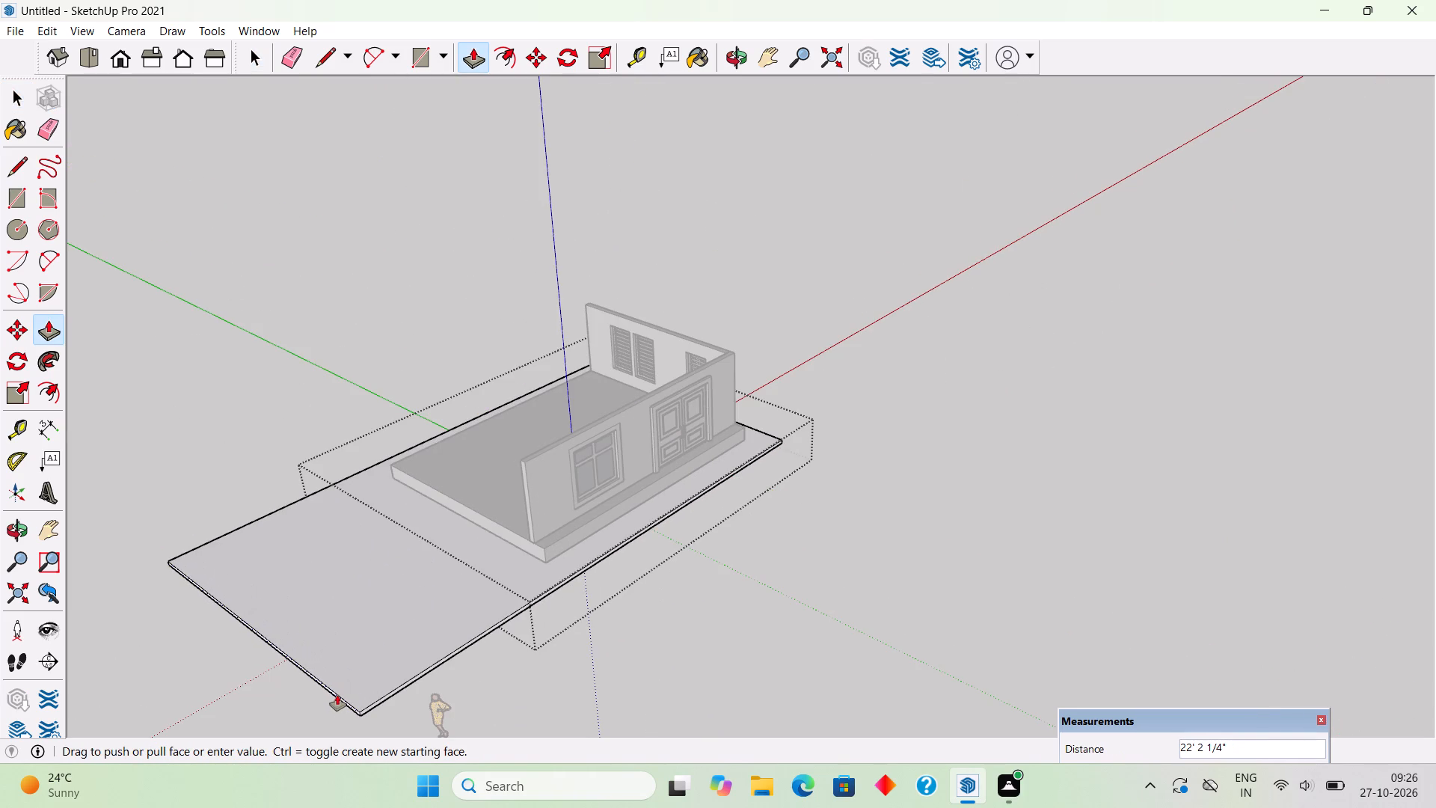
{"action": "left_click", "coordinate": [337, 695]}
{"action": "left_click_drag", "start_coordinate": [337, 695], "coordinate": [443, 661]}
{"action": "key", "text": "space"}
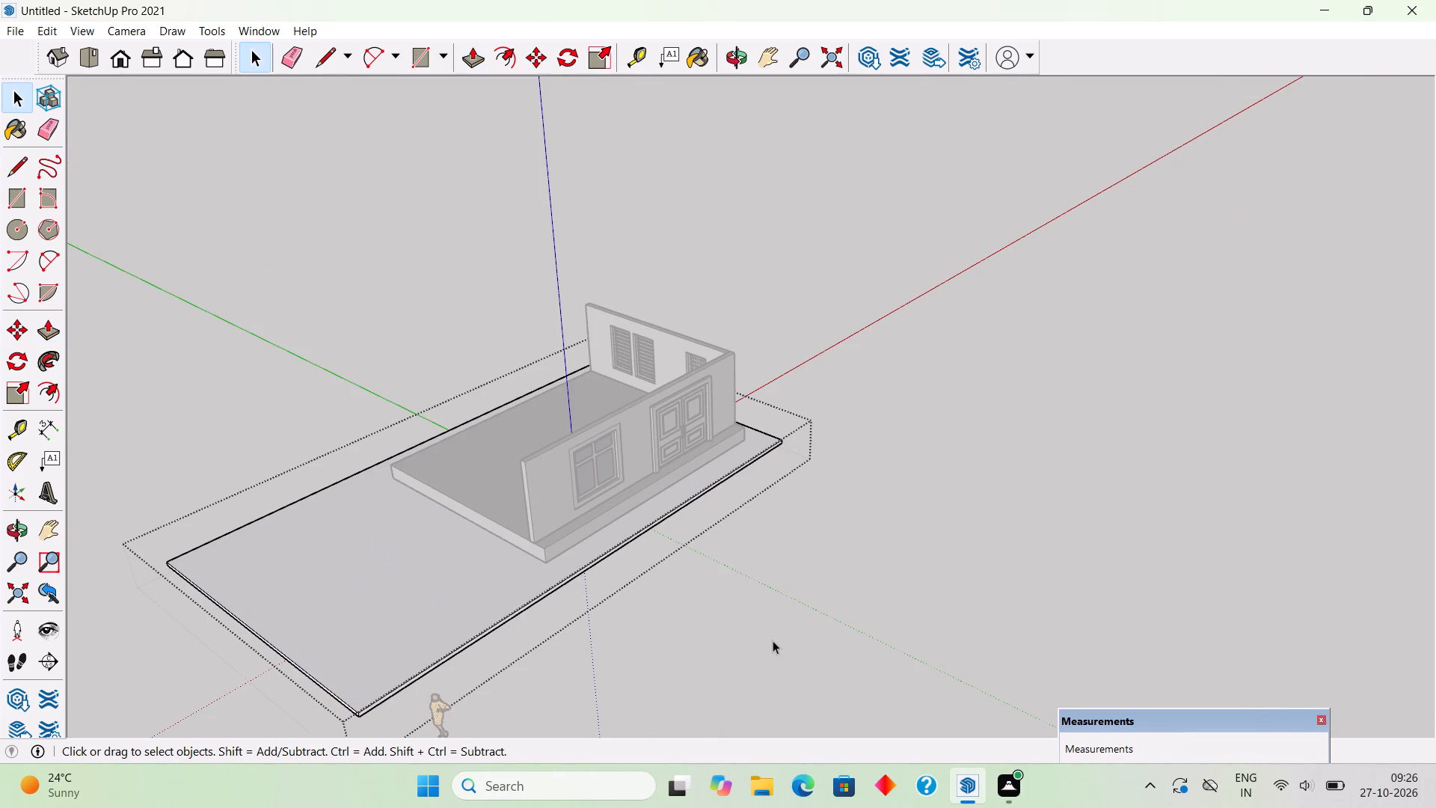
{"action": "left_click", "coordinate": [773, 640]}
Push/Pull the raised plinth's end face on the window side outward about 21' 3" inside its group.
{"action": "double_click", "coordinate": [512, 522]}
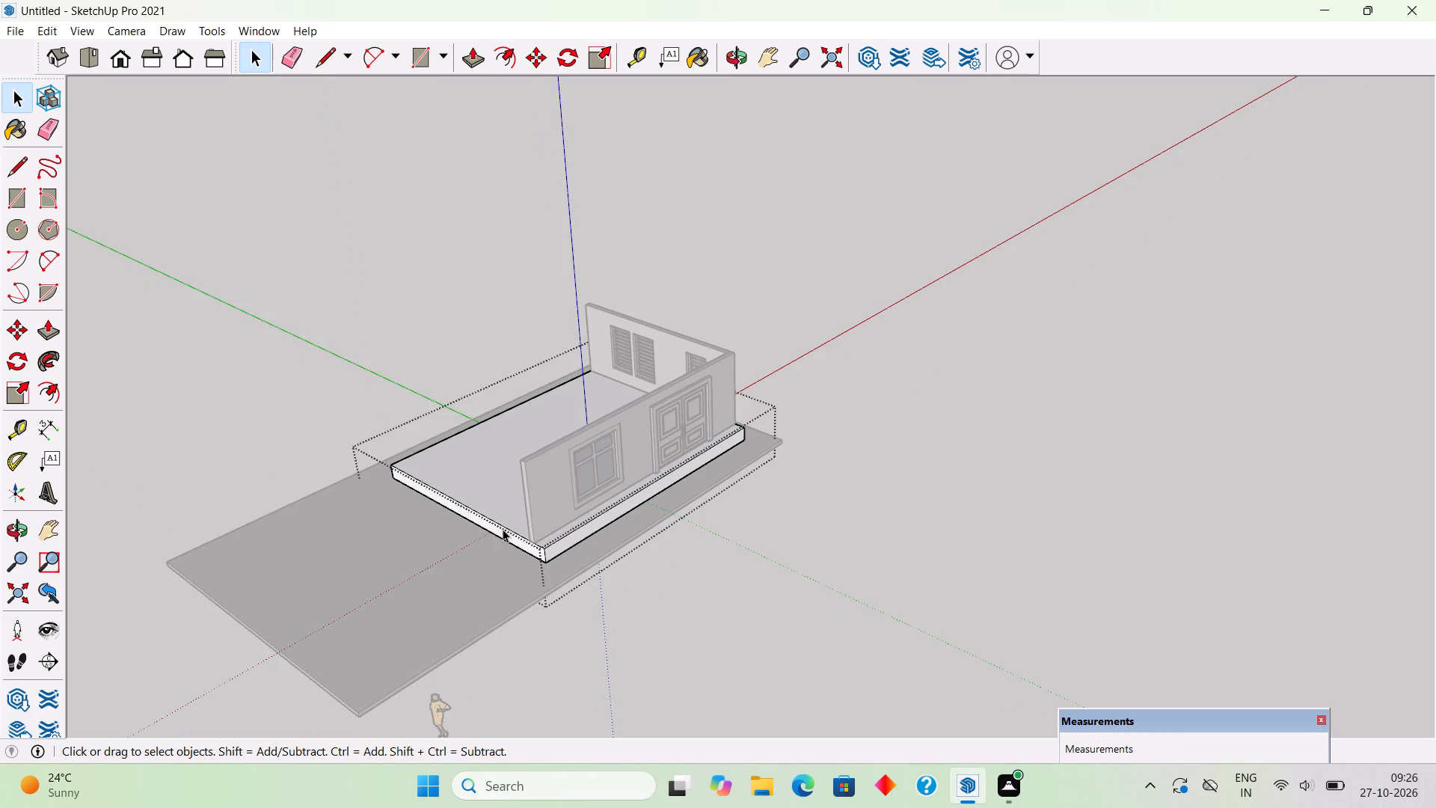
{"action": "key", "text": "p"}
{"action": "left_click", "coordinate": [507, 535]}
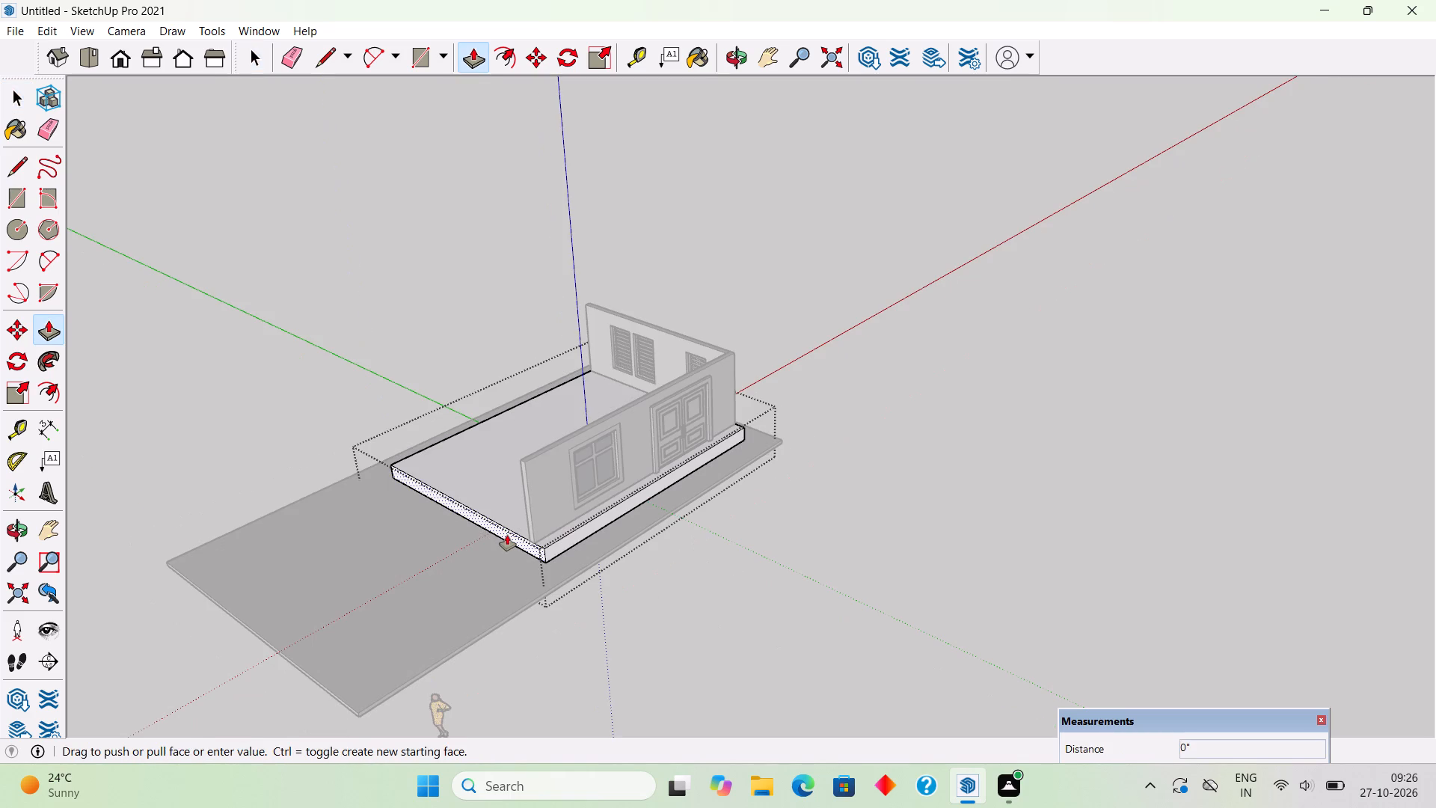
{"action": "left_click", "coordinate": [359, 643]}
{"action": "key", "text": "space"}
{"action": "left_click", "coordinate": [923, 624]}
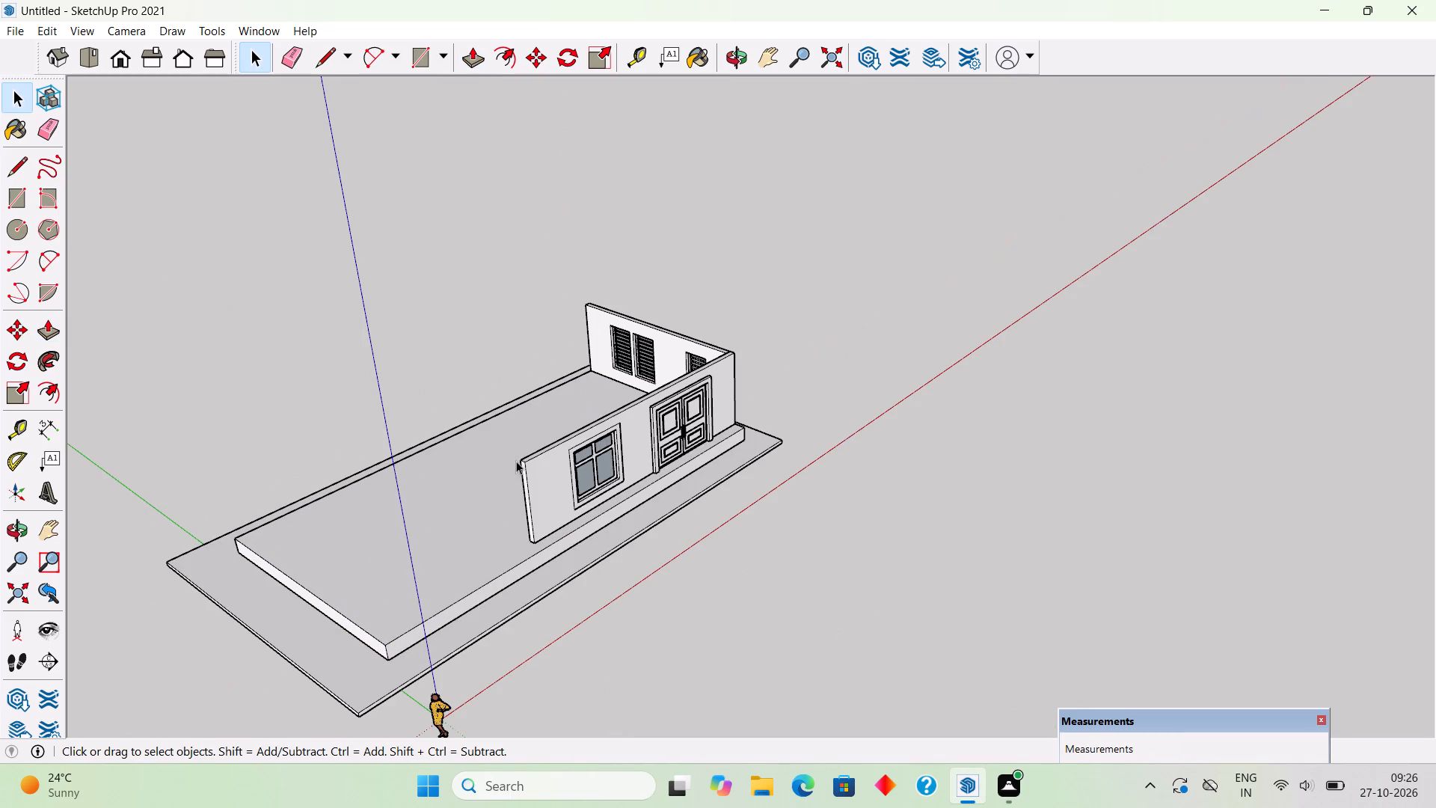
Push/Pull the ground slab's front face outward about 11' 11" inside its group.
{"action": "middle_click_drag", "start_coordinate": [527, 498], "coordinate": [533, 412]}
{"action": "scroll", "coordinate": [557, 560], "scroll_direction": "up", "scroll_amount": 4}
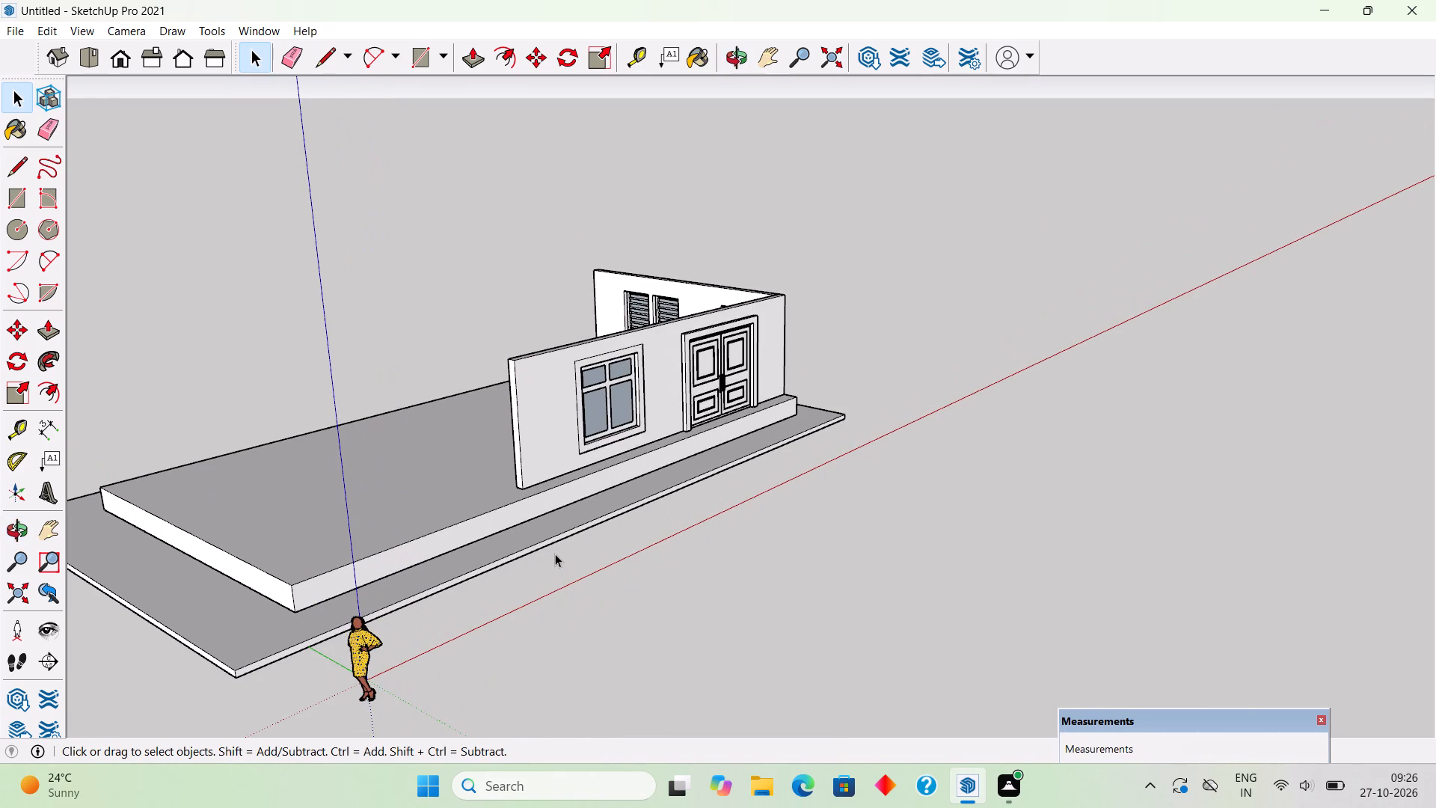
{"action": "triple_click", "coordinate": [551, 542]}
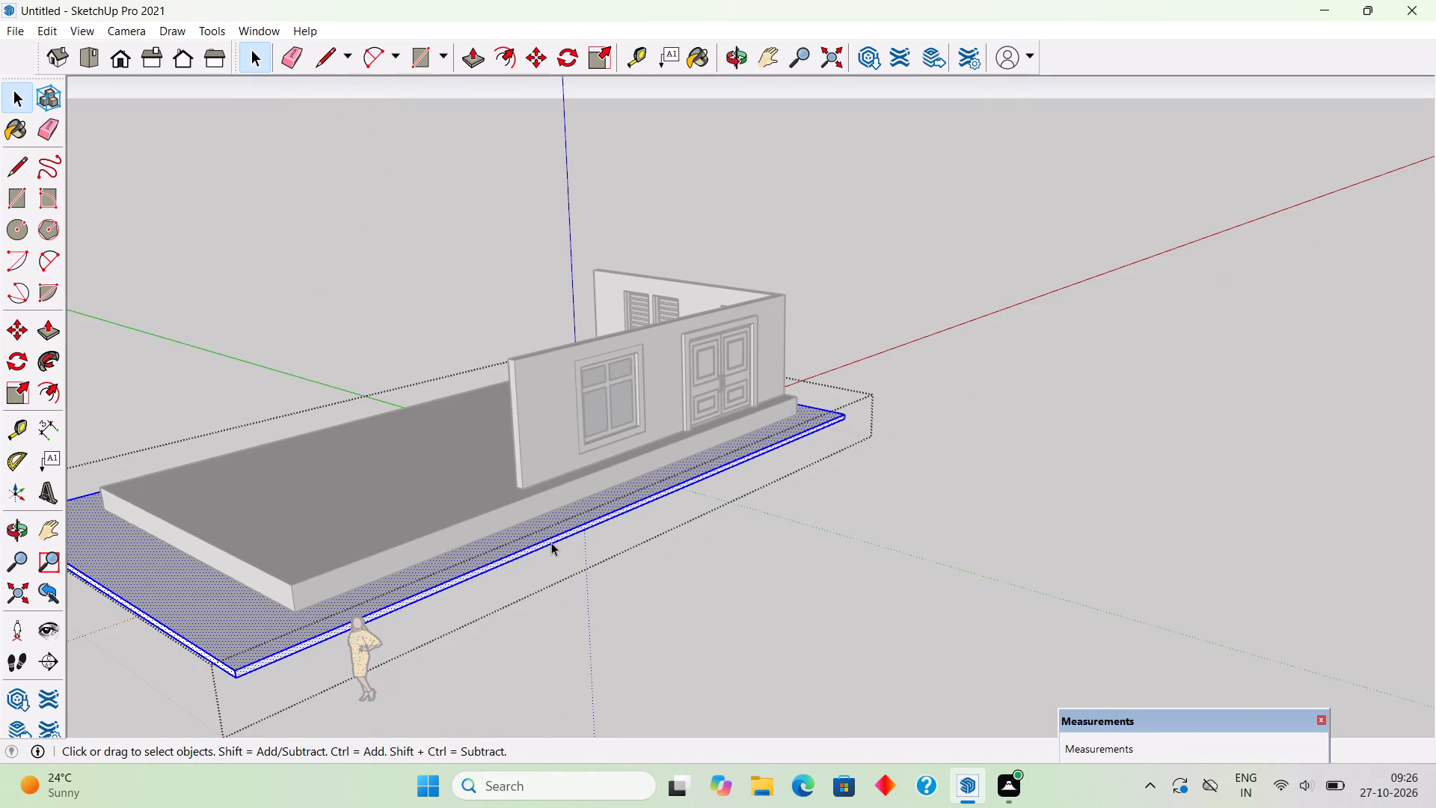
{"action": "key", "text": "p"}
{"action": "left_click", "coordinate": [551, 542]}
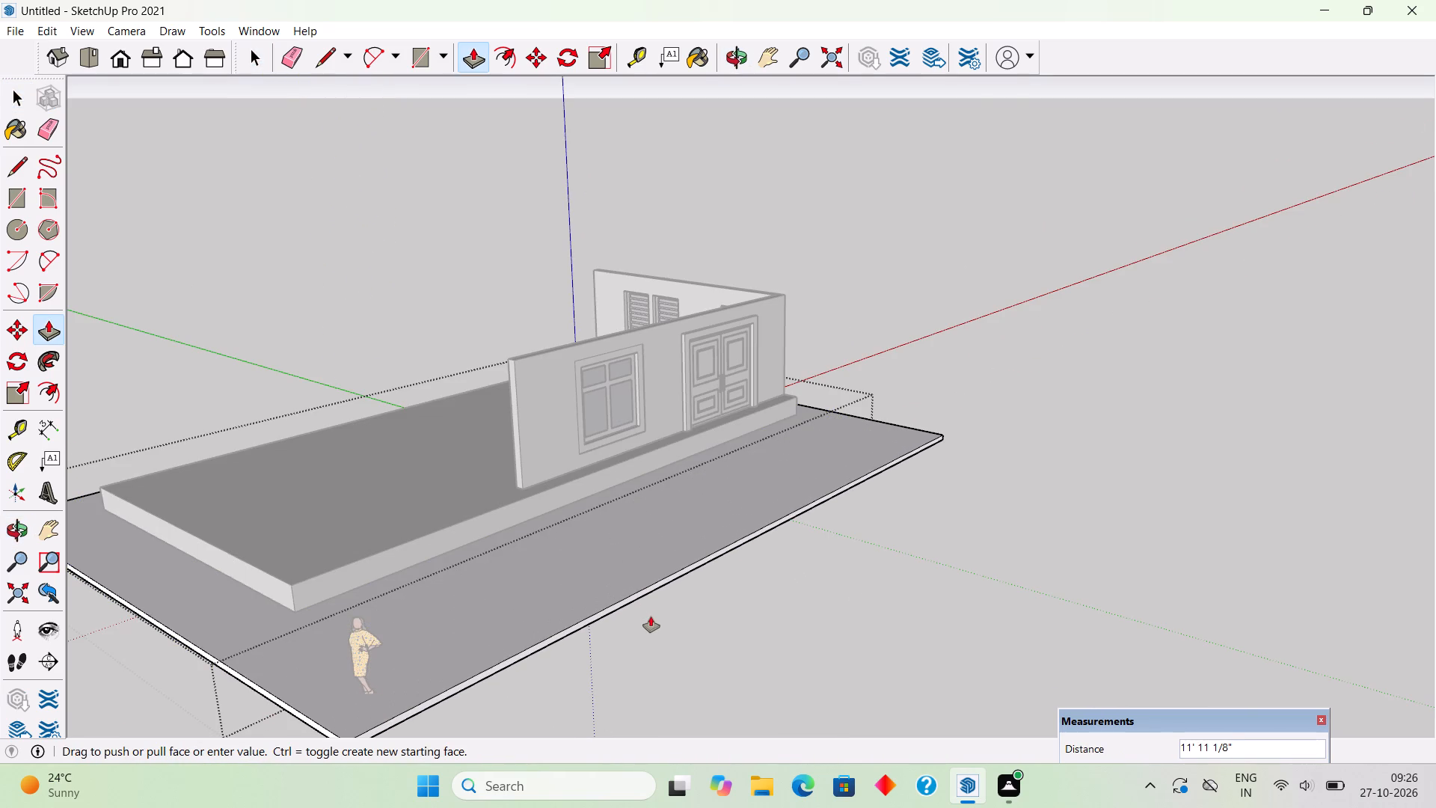
{"action": "left_click", "coordinate": [651, 616]}
{"action": "key", "text": "space"}
Push/Pull the raised plinth's front face outward inside its group, stopping short of the ground slab's front edge.
{"action": "double_click", "coordinate": [461, 498]}
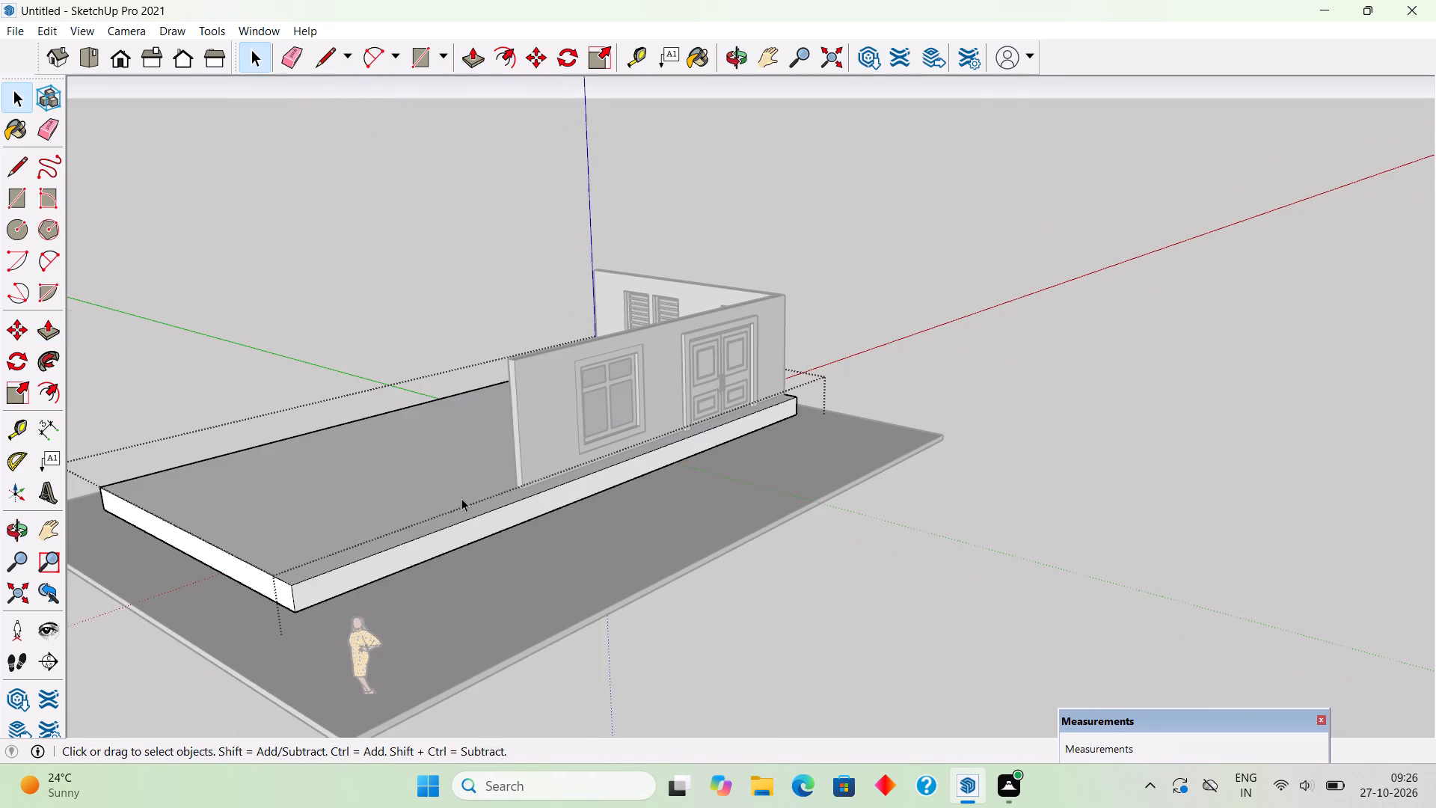
{"action": "left_click", "coordinate": [461, 498]}
{"action": "key", "text": "p"}
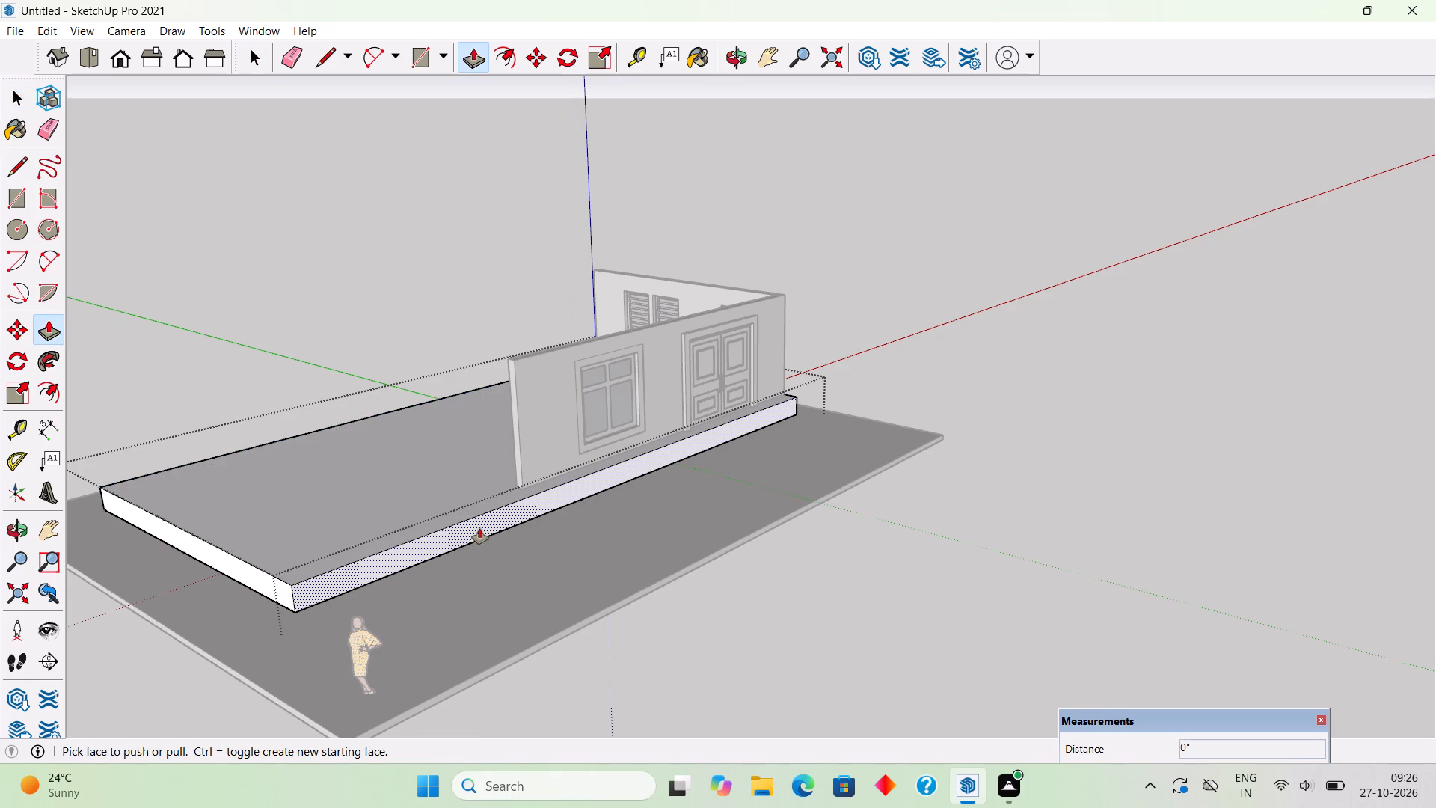
{"action": "left_click", "coordinate": [479, 528]}
{"action": "left_click", "coordinate": [534, 613]}
{"action": "key", "text": "space"}
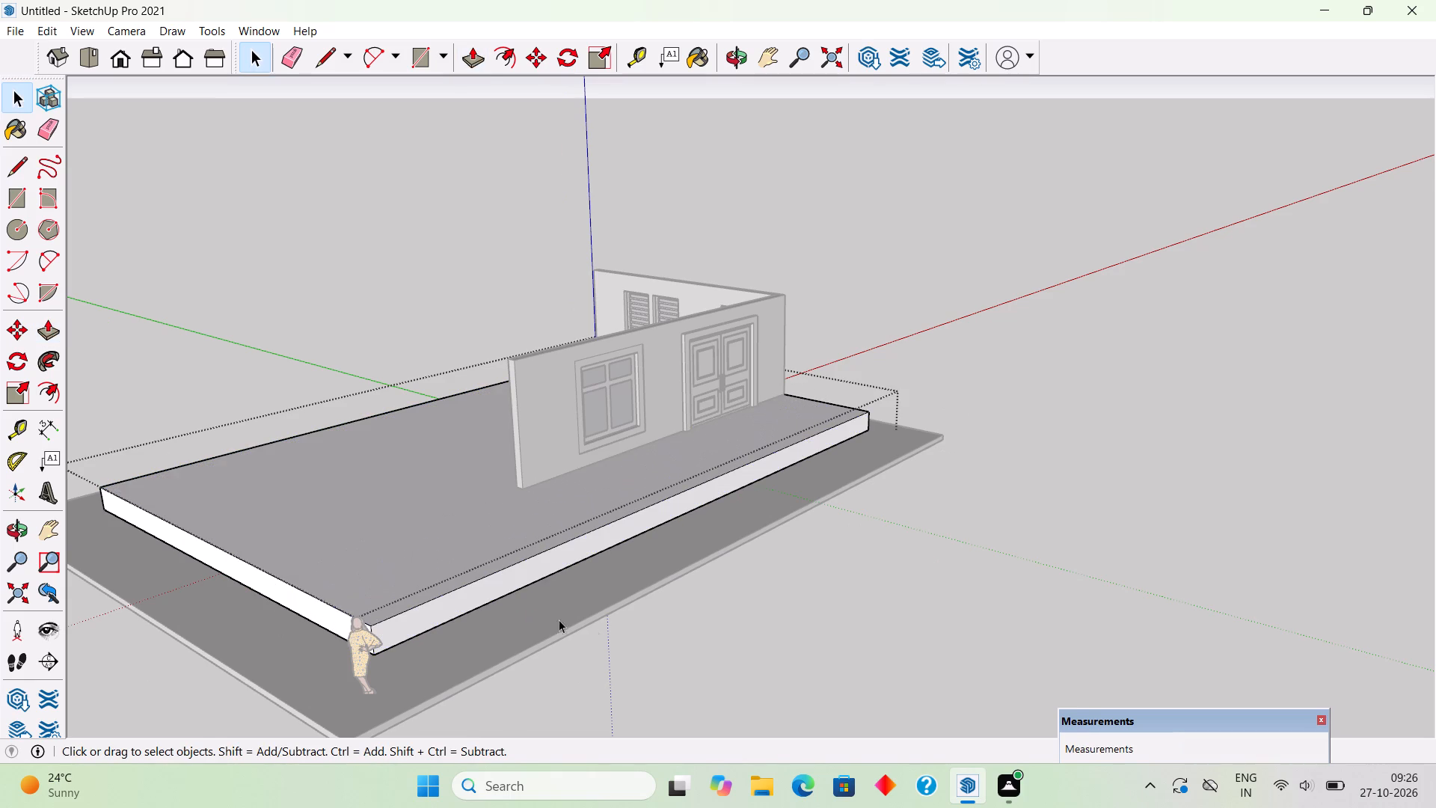
{"action": "left_click", "coordinate": [703, 659]}
Delete the standing human scale figure from the model.
{"action": "left_click", "coordinate": [355, 637]}
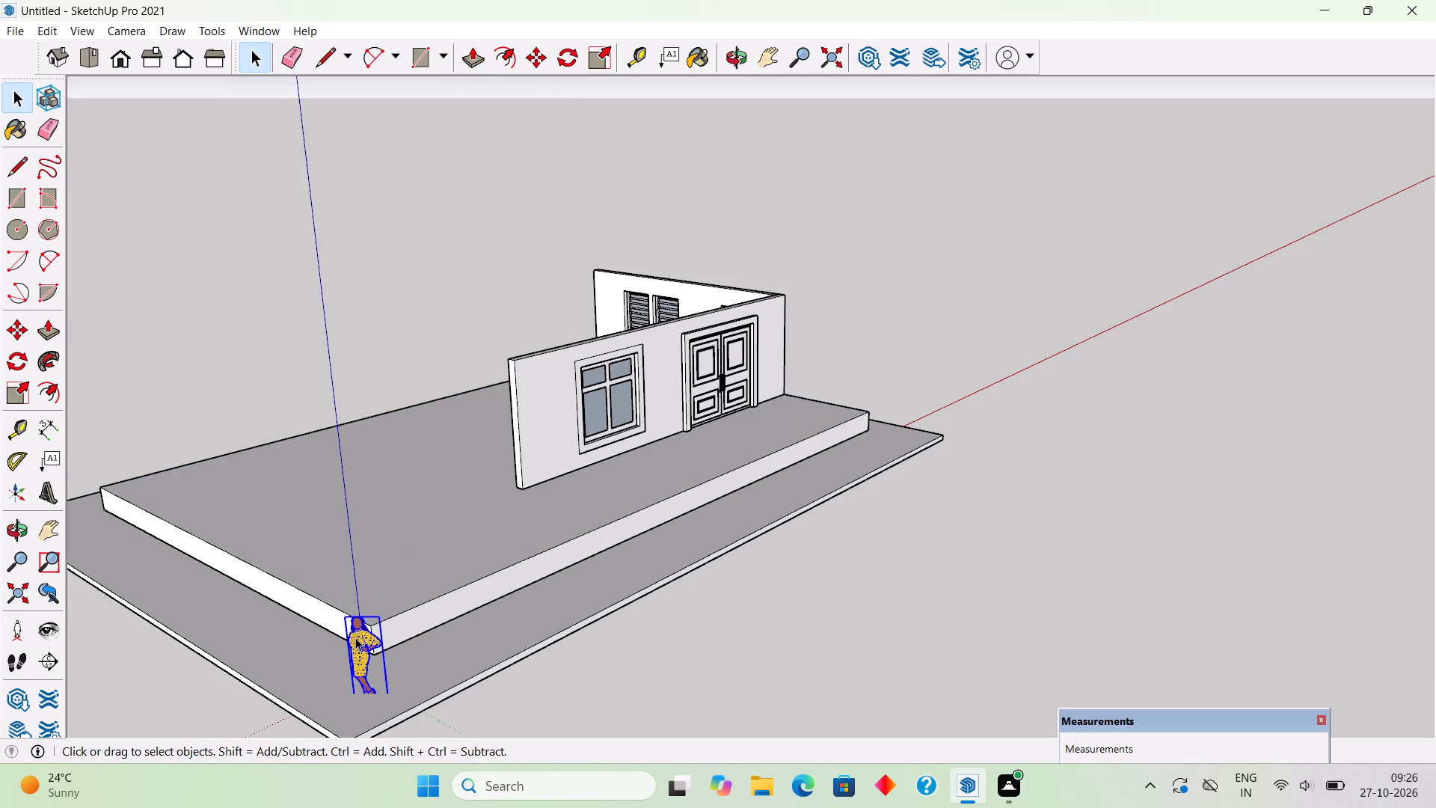
{"action": "key", "text": "Delete"}
Place a guide on the plinth parallel to the front wall, 6' out from the wall's base edge.
{"action": "middle_click_drag", "start_coordinate": [821, 579], "coordinate": [658, 555]}
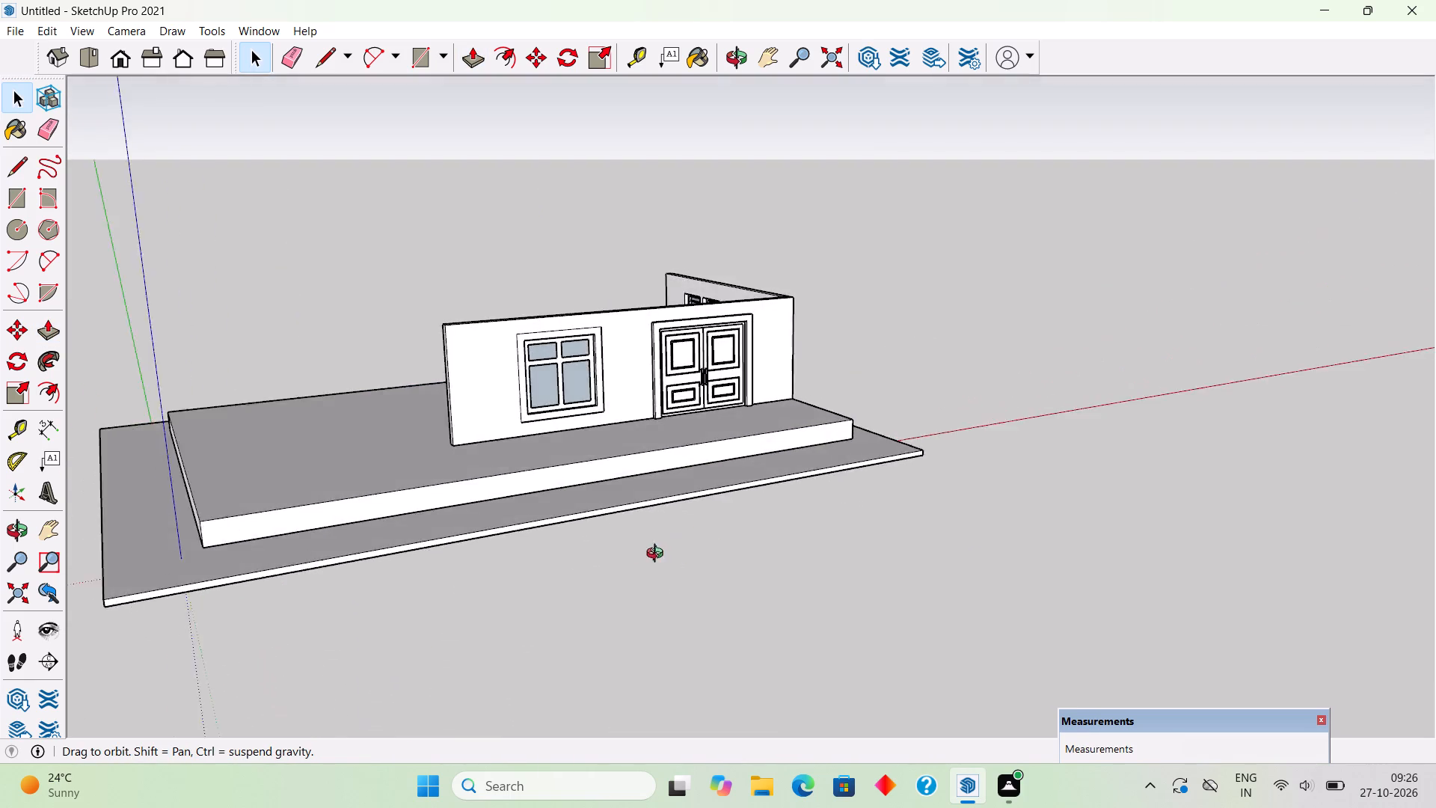
{"action": "middle_click_drag", "start_coordinate": [658, 555], "coordinate": [565, 620]}
{"action": "scroll", "coordinate": [565, 620], "scroll_direction": "down", "scroll_amount": 4}
{"action": "middle_click_drag", "start_coordinate": [761, 534], "coordinate": [625, 519]}
{"action": "scroll", "coordinate": [624, 506], "scroll_direction": "up", "scroll_amount": 2}
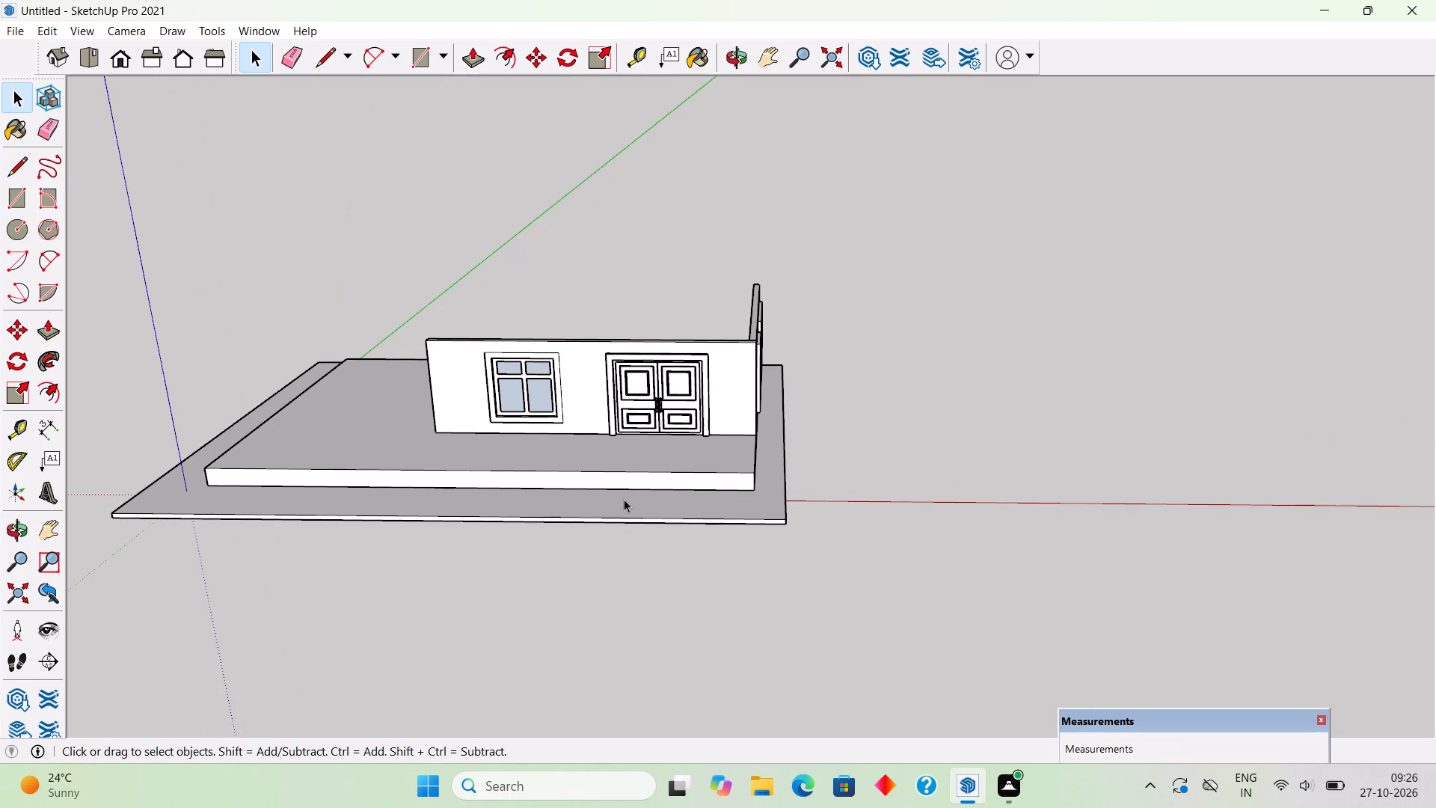
{"action": "scroll", "coordinate": [346, 316], "scroll_direction": "up", "scroll_amount": 5}
{"action": "scroll", "coordinate": [298, 387], "scroll_direction": "up", "scroll_amount": 2}
{"action": "middle_click_drag", "start_coordinate": [380, 446], "coordinate": [451, 481]}
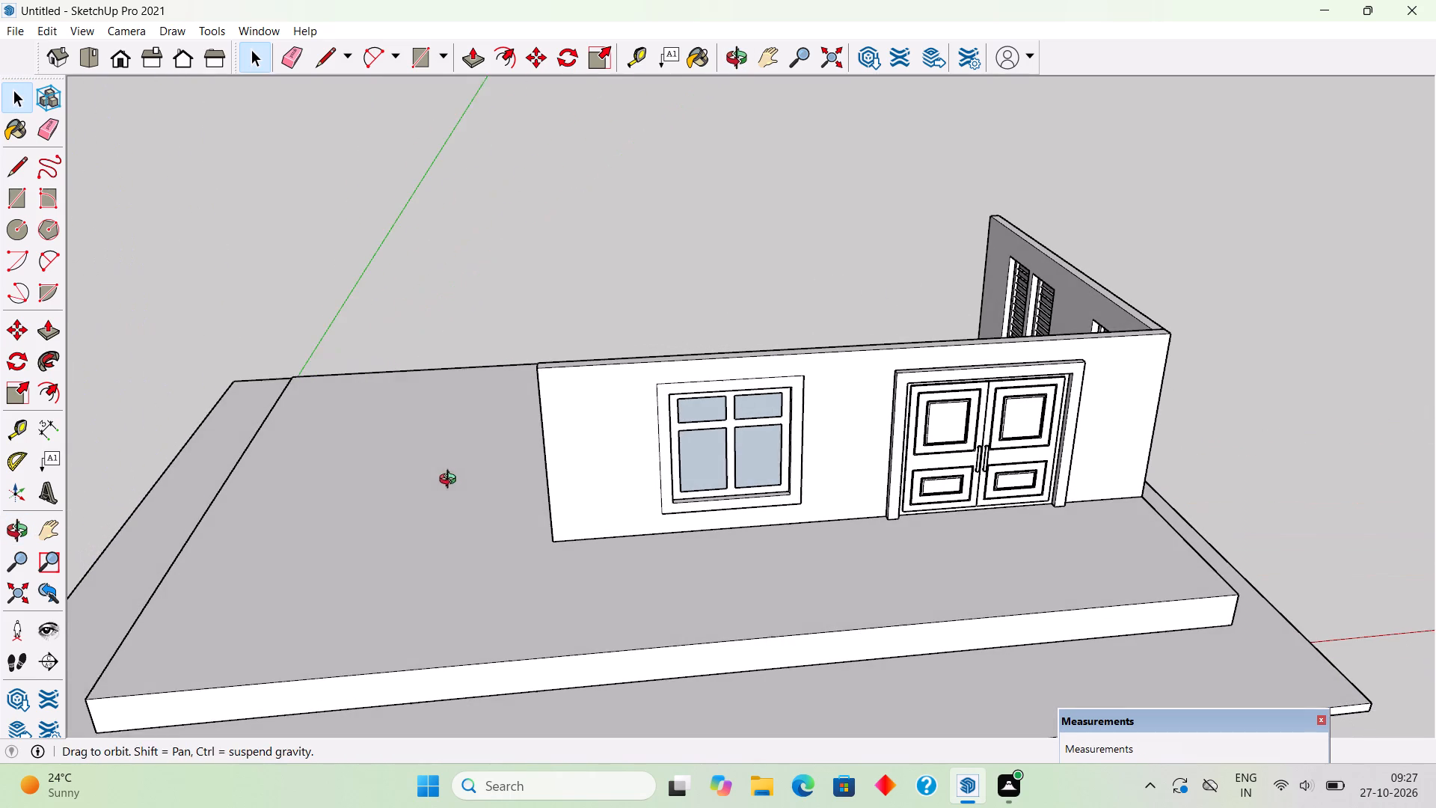
{"action": "middle_click_drag", "start_coordinate": [451, 481], "coordinate": [452, 481]}
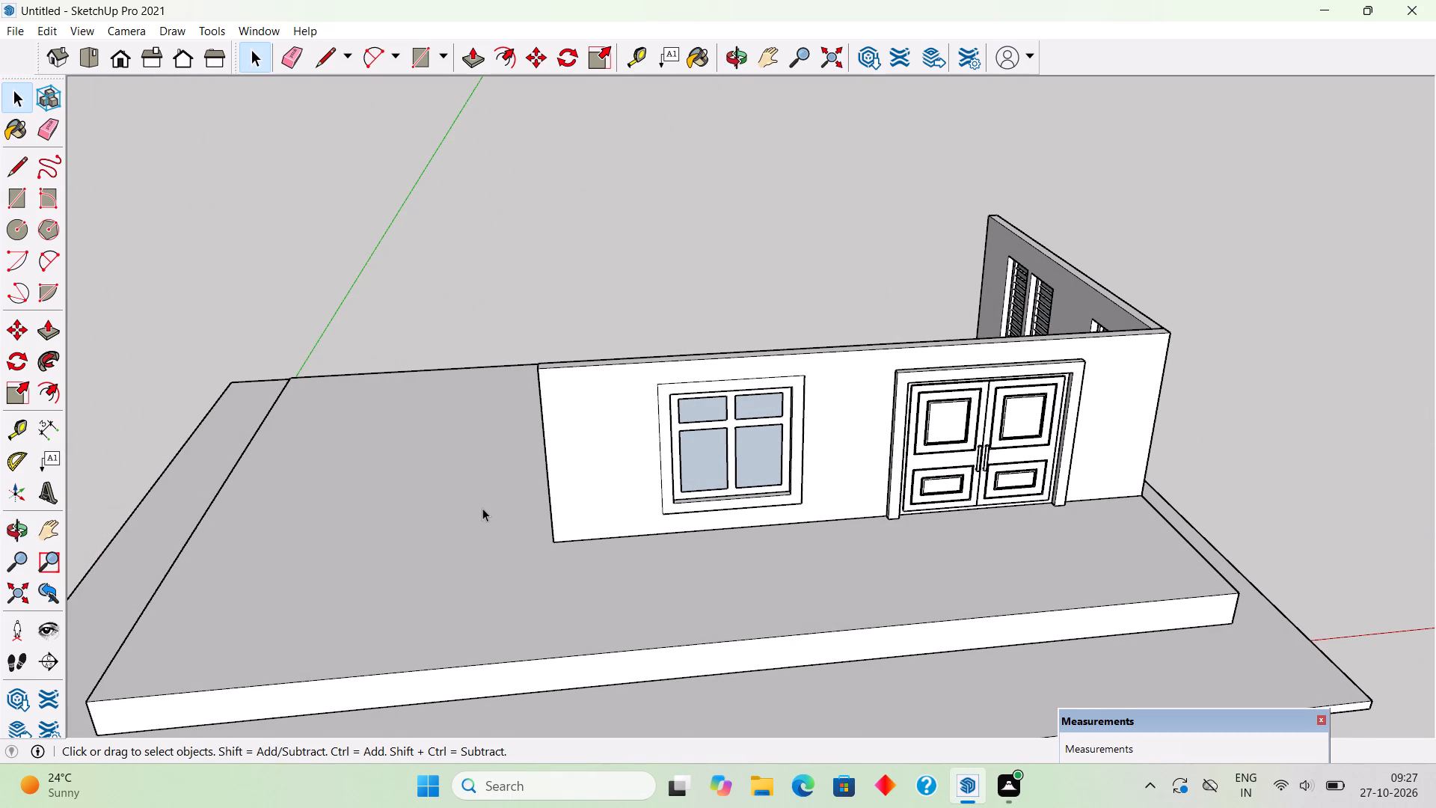
{"action": "scroll", "coordinate": [482, 508], "scroll_direction": "down", "scroll_amount": 5}
{"action": "middle_click_drag", "start_coordinate": [584, 495], "coordinate": [364, 621]}
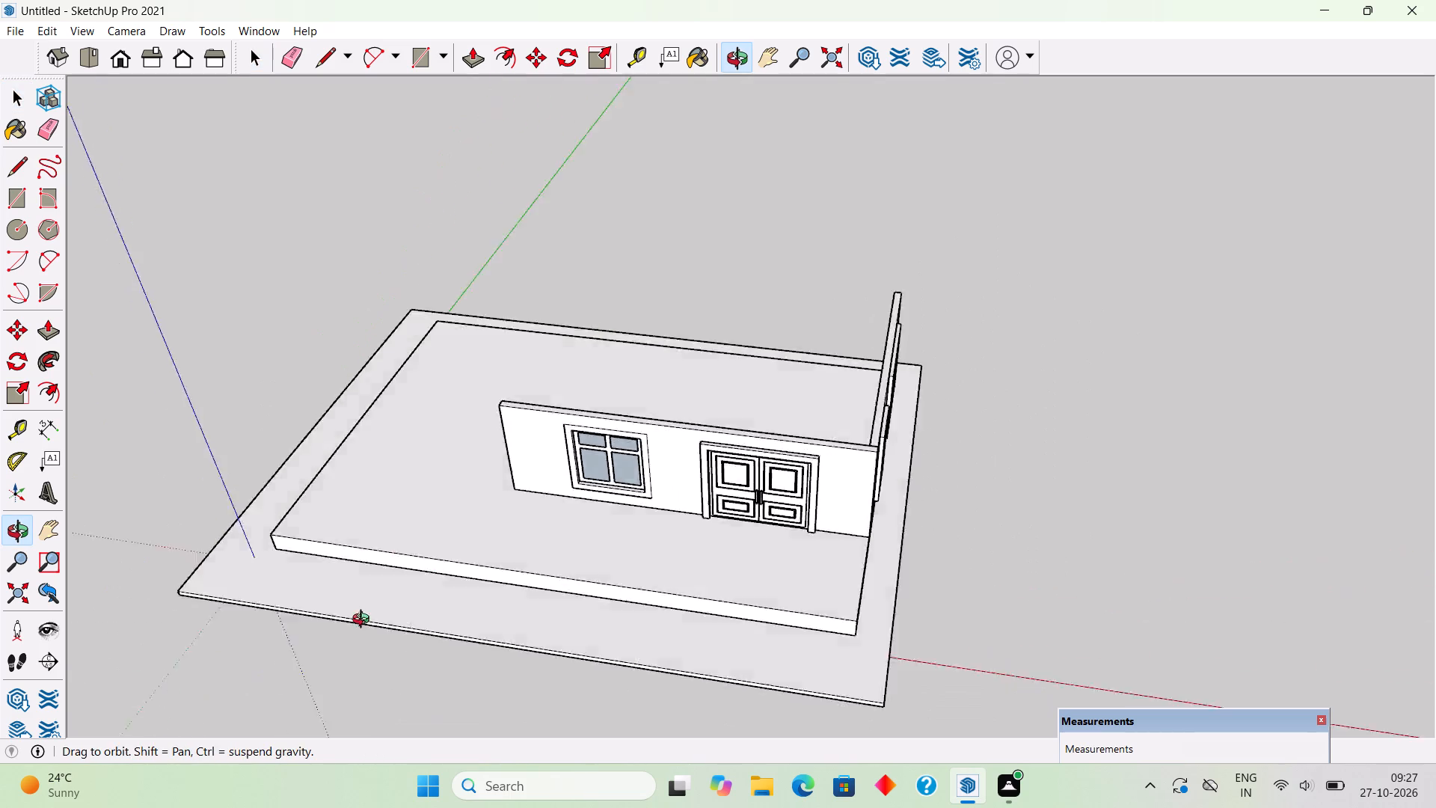
{"action": "middle_click_drag", "start_coordinate": [364, 621], "coordinate": [242, 638]}
{"action": "scroll", "coordinate": [807, 569], "scroll_direction": "up", "scroll_amount": 5}
{"action": "key", "text": "t"}
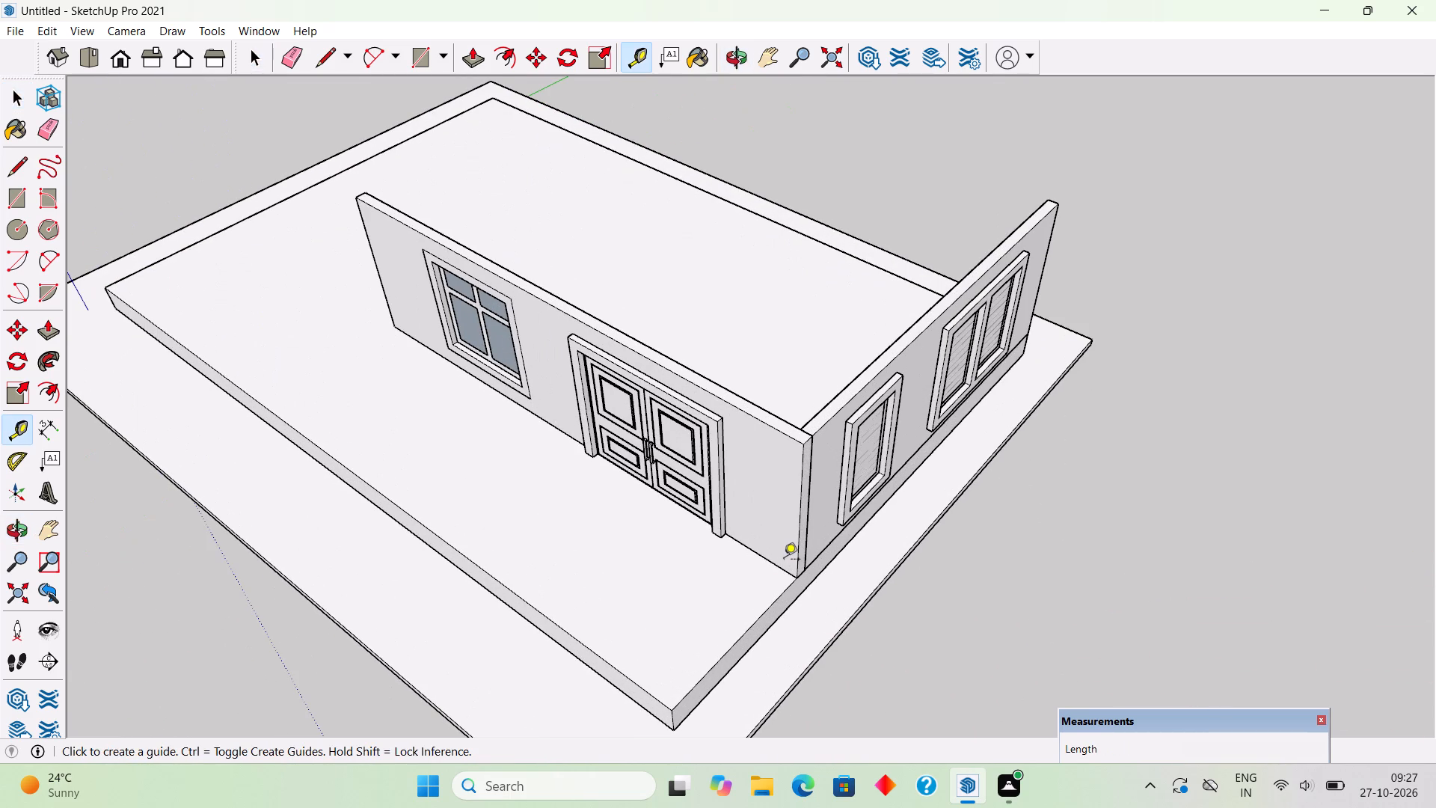
{"action": "left_click", "coordinate": [776, 562]}
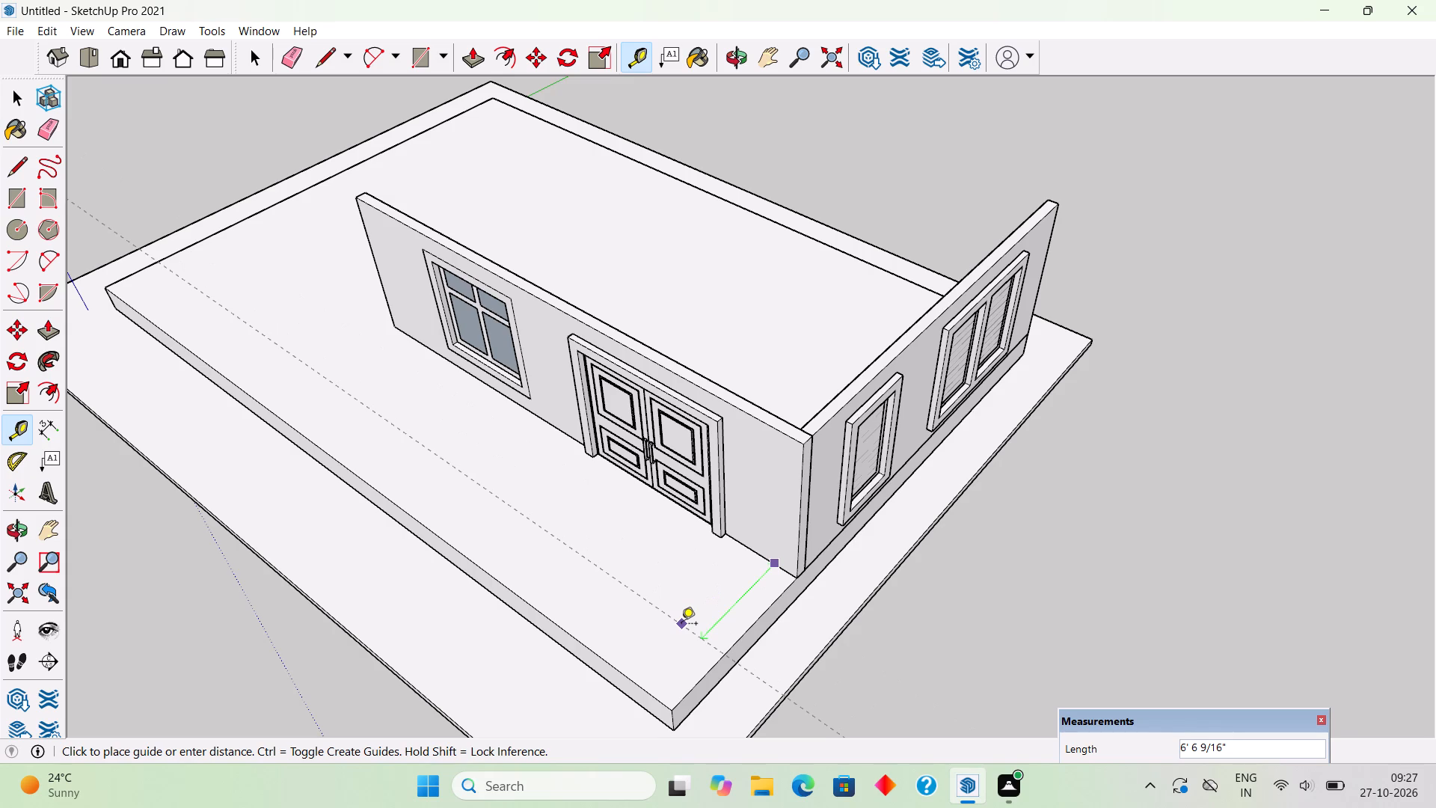
{"action": "key", "text": "6"}
{"action": "key", "text": "apostrophe"}
{"action": "key", "text": "Return"}
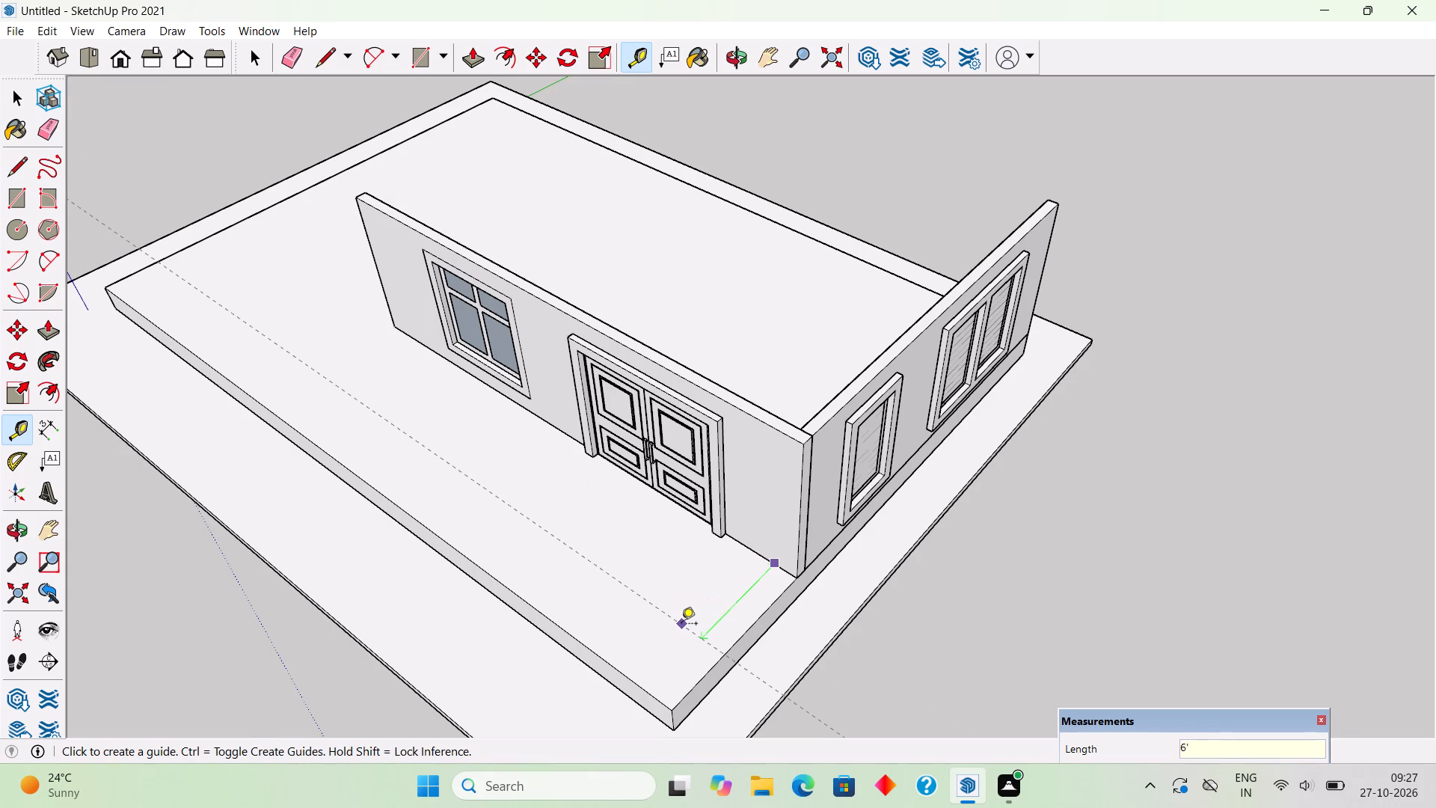
Place a vertical guide on the front wall 4' from the window frame's outer edge, towards the wall's free end.
{"action": "middle_click_drag", "start_coordinate": [515, 554], "coordinate": [846, 502]}
{"action": "scroll", "coordinate": [919, 489], "scroll_direction": "down", "scroll_amount": 3}
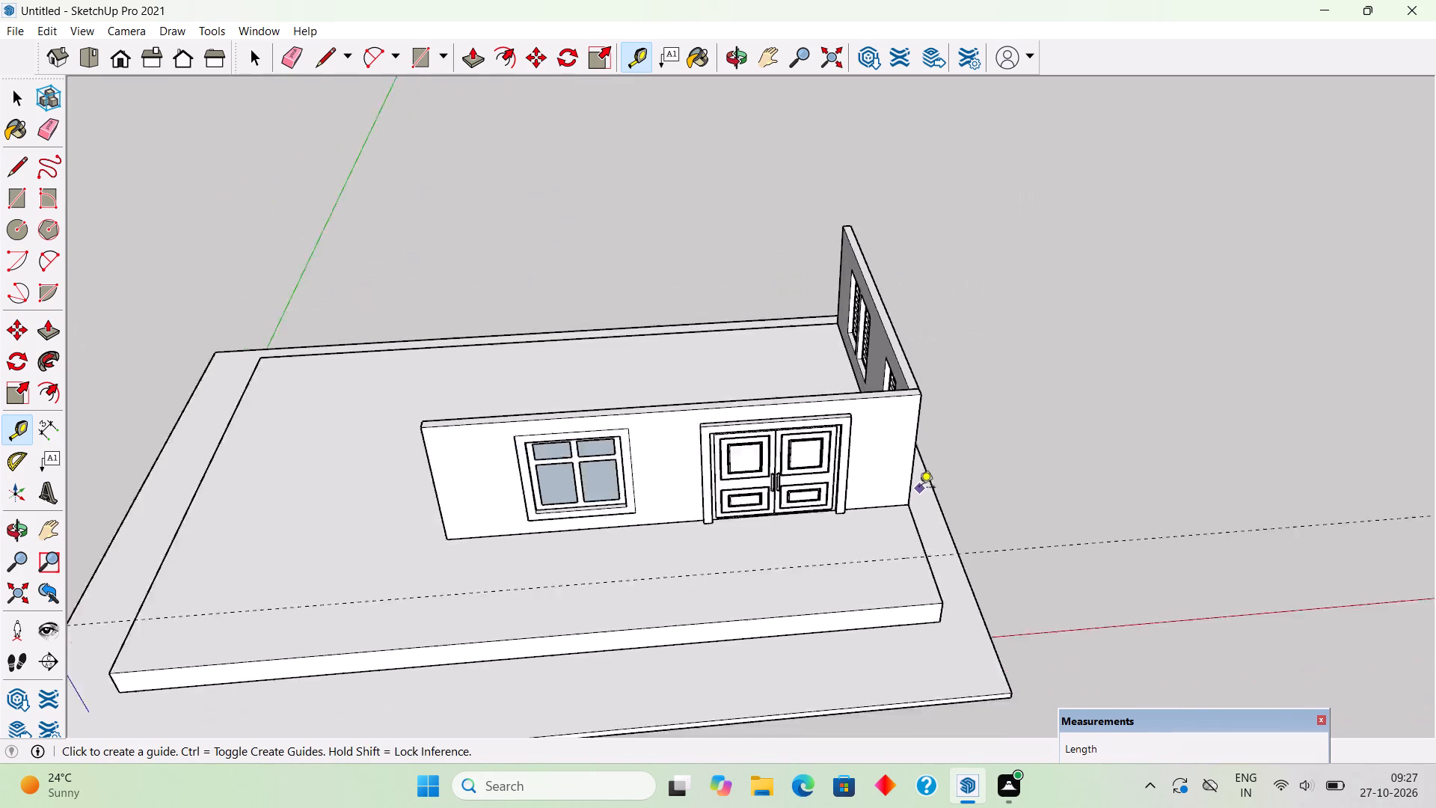
{"action": "scroll", "coordinate": [919, 489], "scroll_direction": "down", "scroll_amount": 1}
{"action": "middle_click_drag", "start_coordinate": [653, 575], "coordinate": [678, 456]}
{"action": "scroll", "coordinate": [500, 533], "scroll_direction": "up", "scroll_amount": 3}
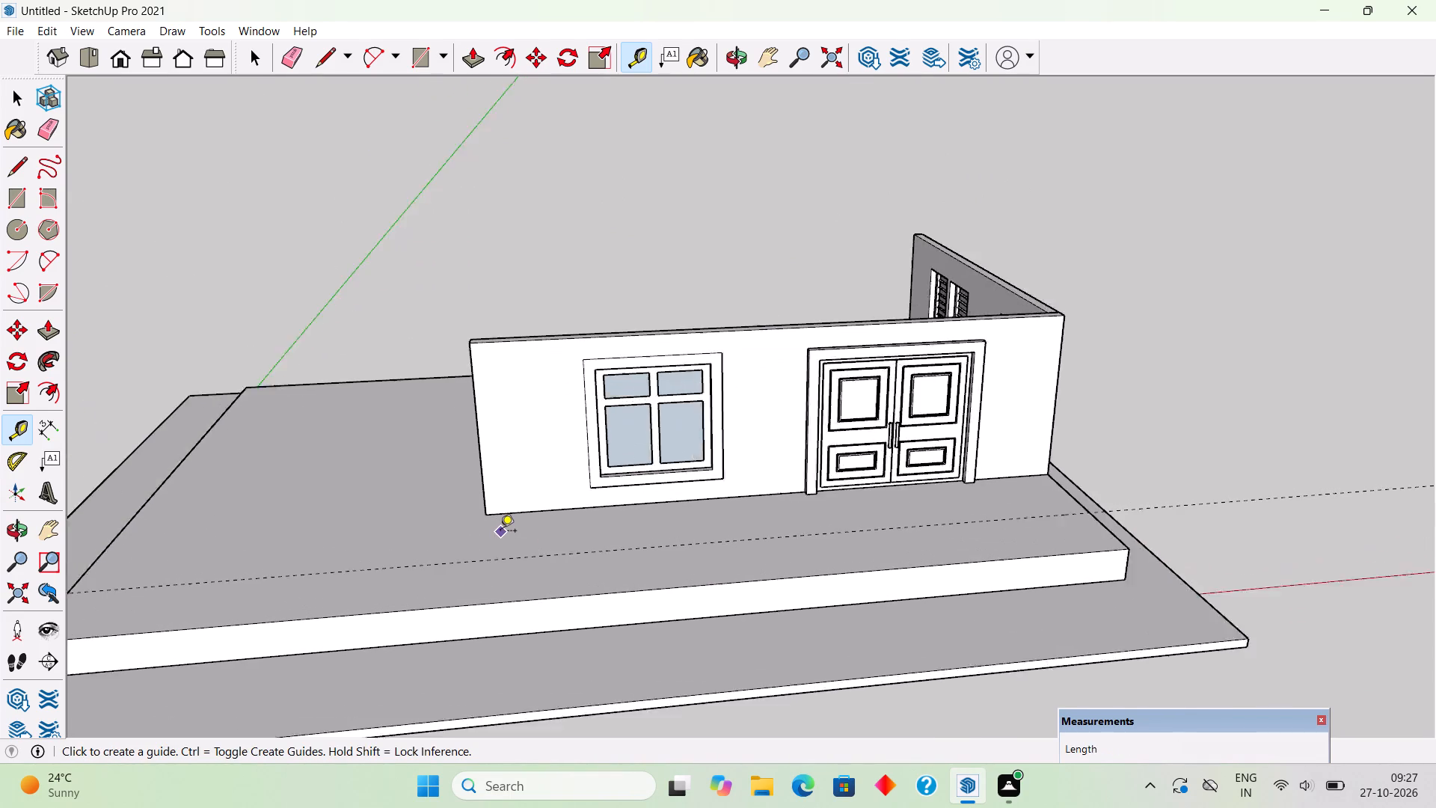
{"action": "scroll", "coordinate": [500, 532], "scroll_direction": "up", "scroll_amount": 2}
{"action": "scroll", "coordinate": [500, 532], "scroll_direction": "down", "scroll_amount": 2}
{"action": "middle_click_drag", "start_coordinate": [526, 500], "coordinate": [547, 489]}
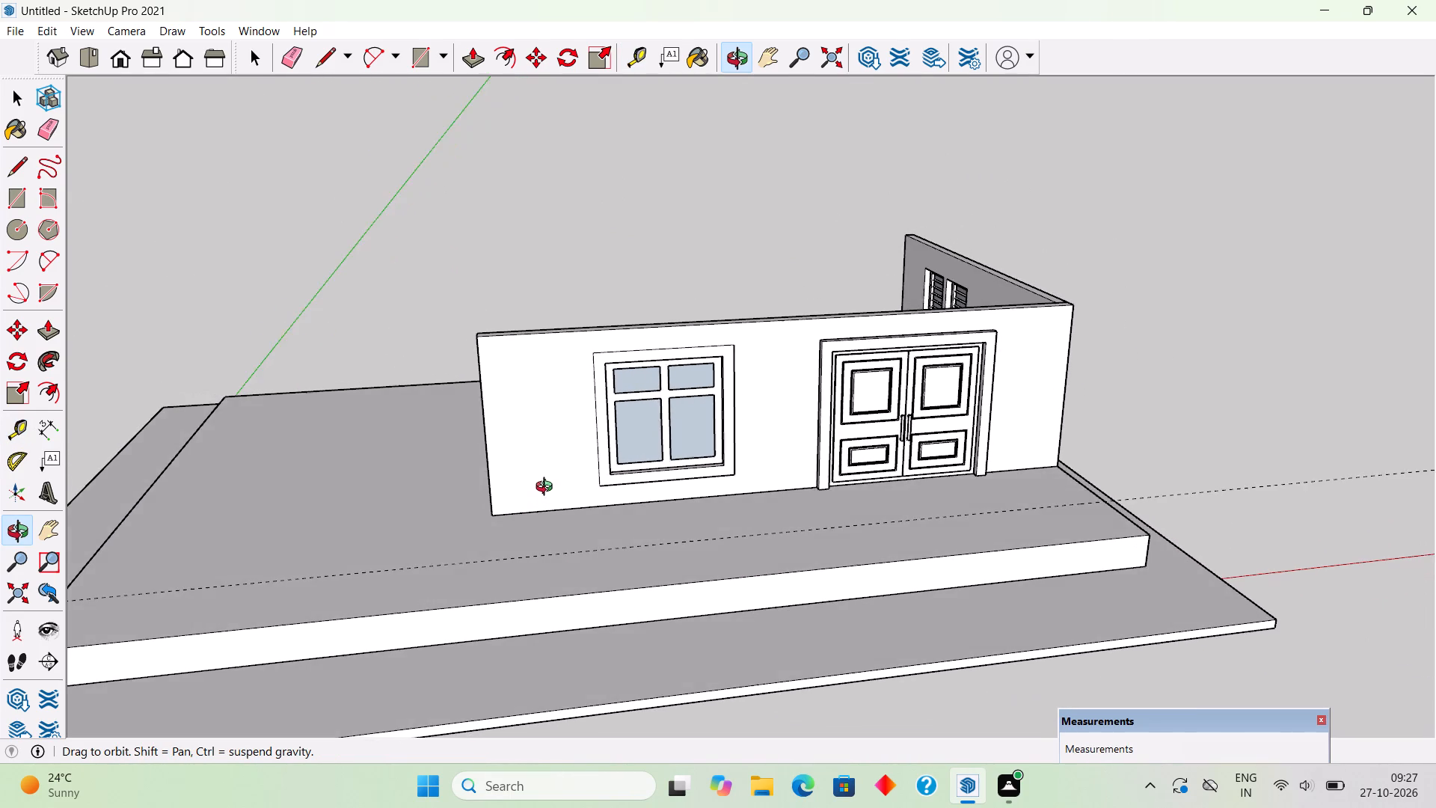
{"action": "middle_click_drag", "start_coordinate": [547, 489], "coordinate": [587, 502]}
{"action": "scroll", "coordinate": [533, 509], "scroll_direction": "up", "scroll_amount": 1}
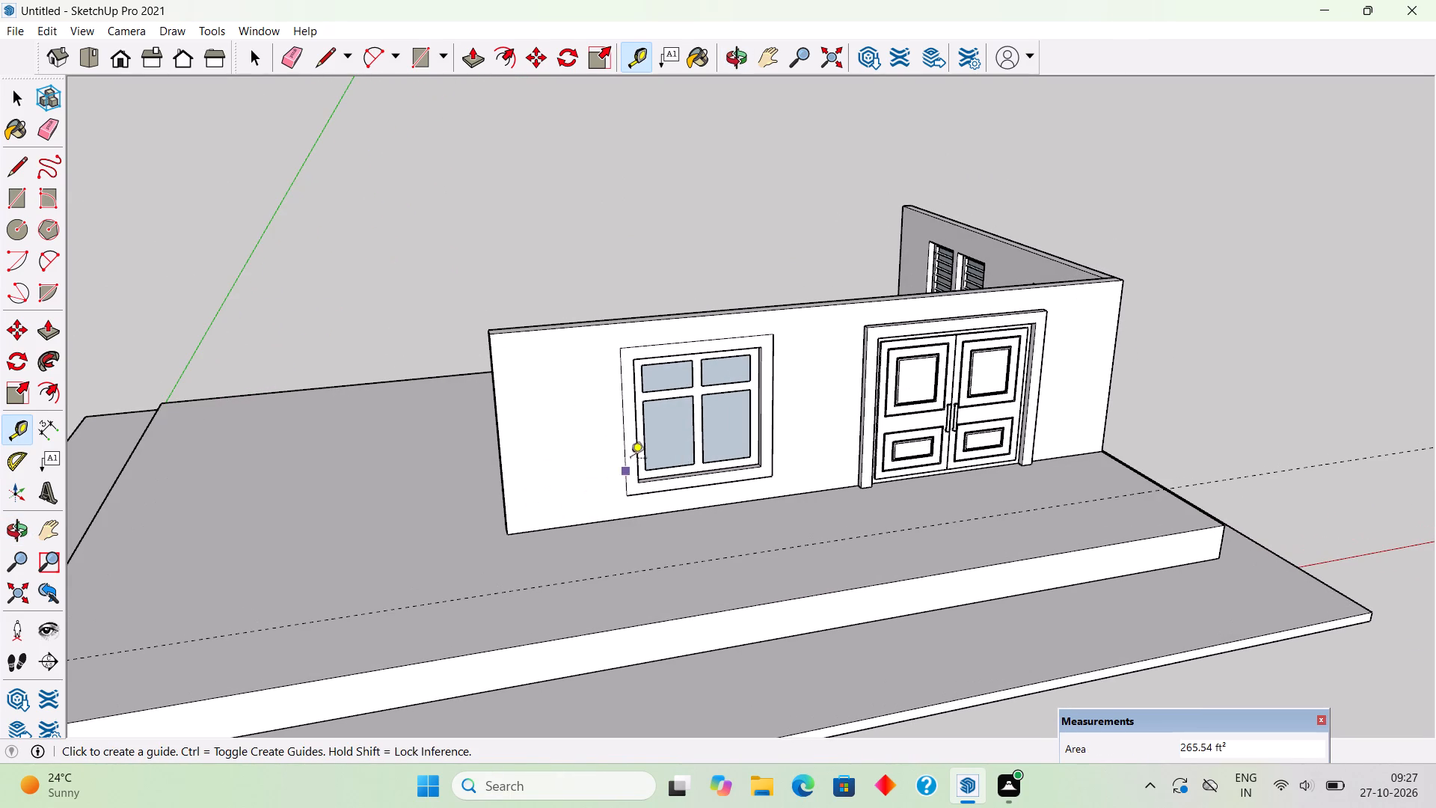
{"action": "left_click", "coordinate": [620, 418]}
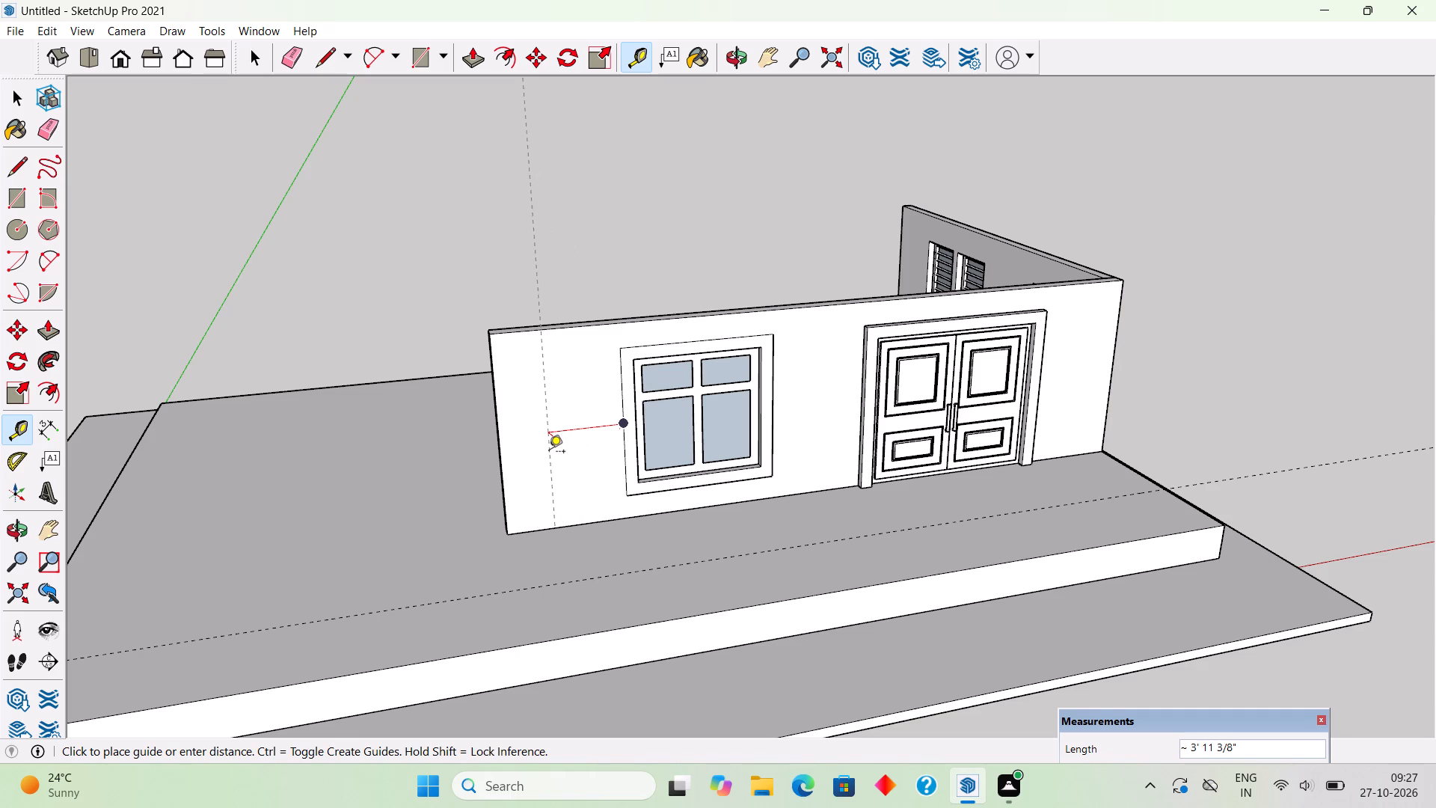
{"action": "type", "text": "4'"}
{"action": "key", "text": "Return"}
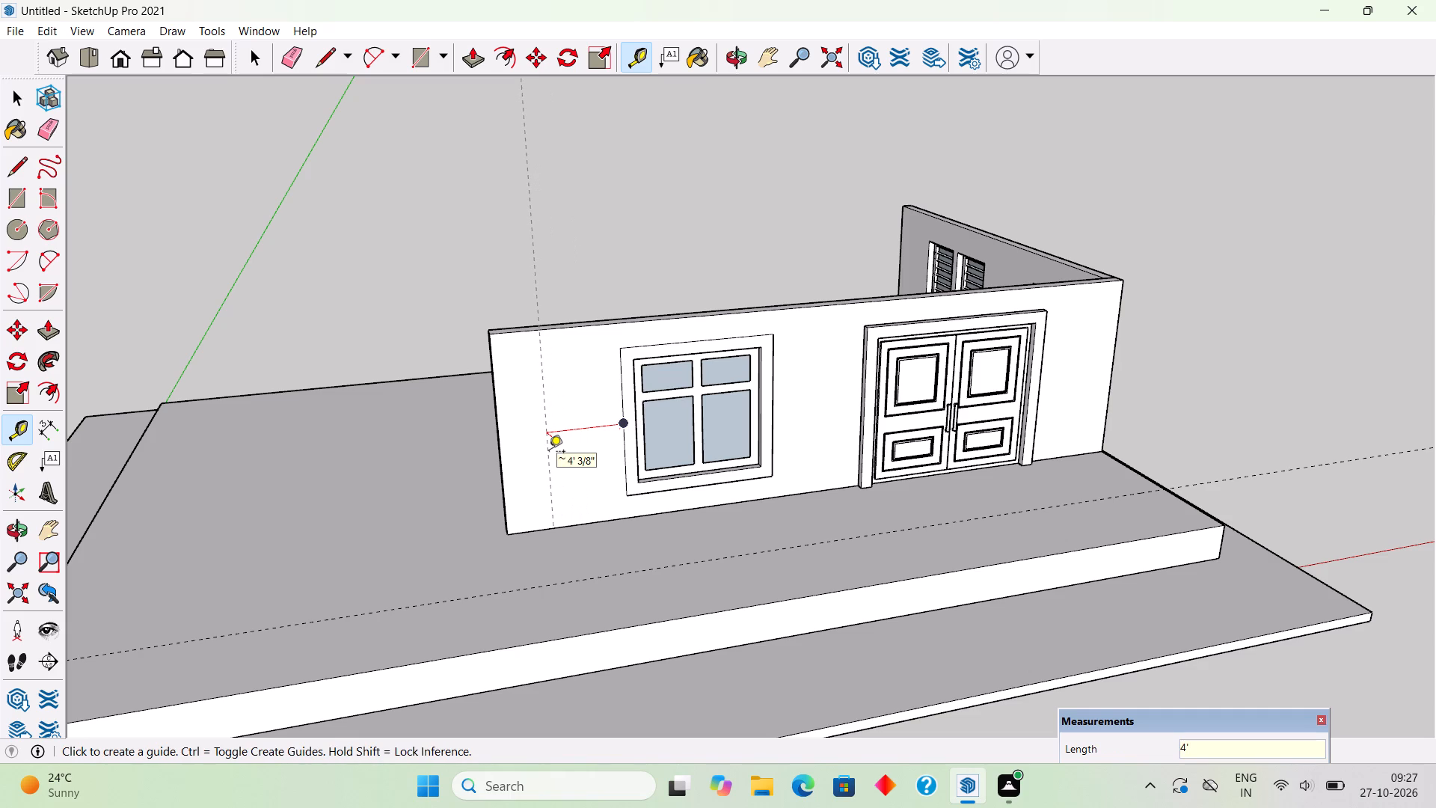
Push/Pull the front wall's free end face inward inside its group, about 2' 5" back to the vertical guide.
{"action": "key", "text": "space"}
{"action": "middle_click_drag", "start_coordinate": [497, 480], "coordinate": [653, 482]}
{"action": "triple_click", "coordinate": [614, 493]}
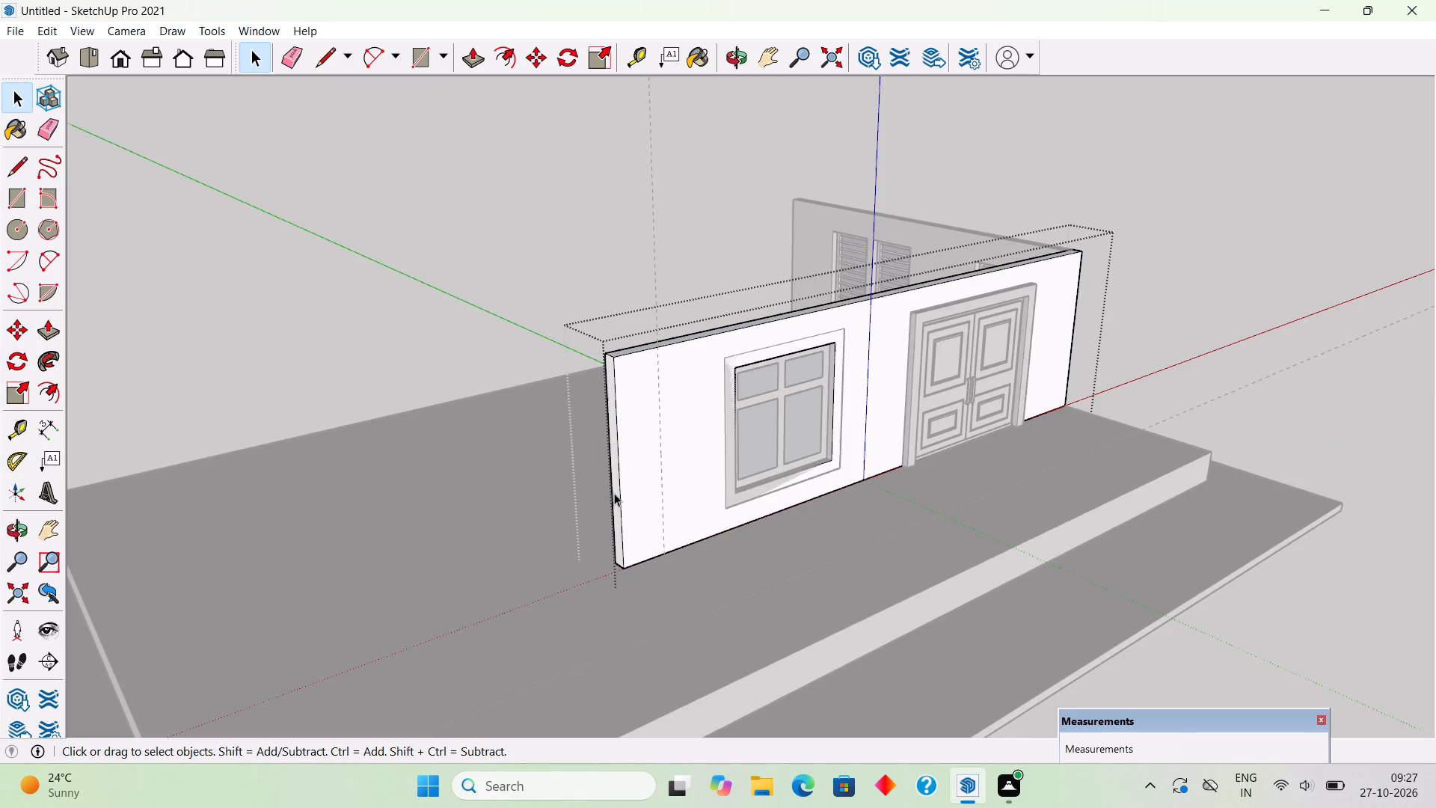
{"action": "key", "text": "p"}
{"action": "left_click", "coordinate": [619, 485]}
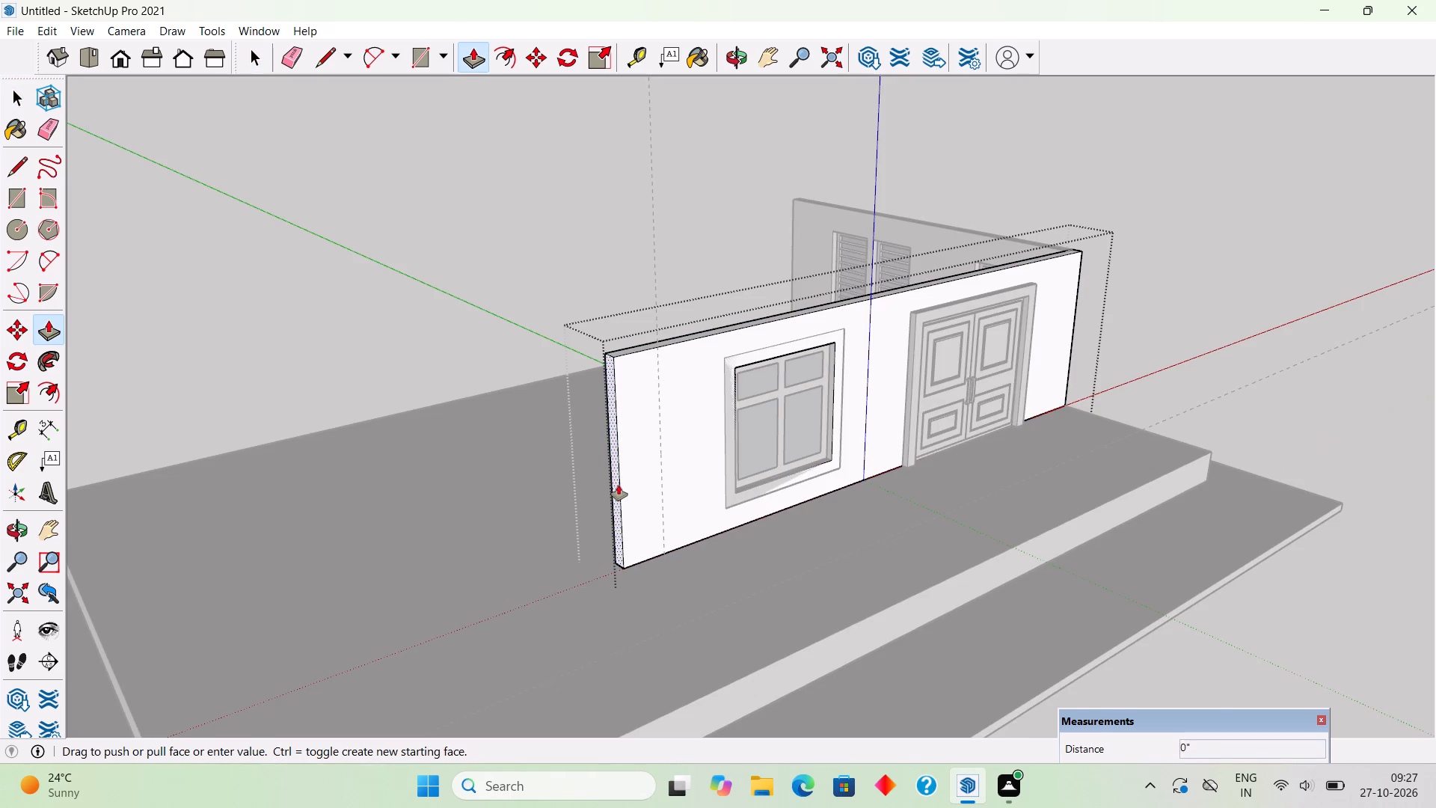
{"action": "left_click", "coordinate": [663, 453]}
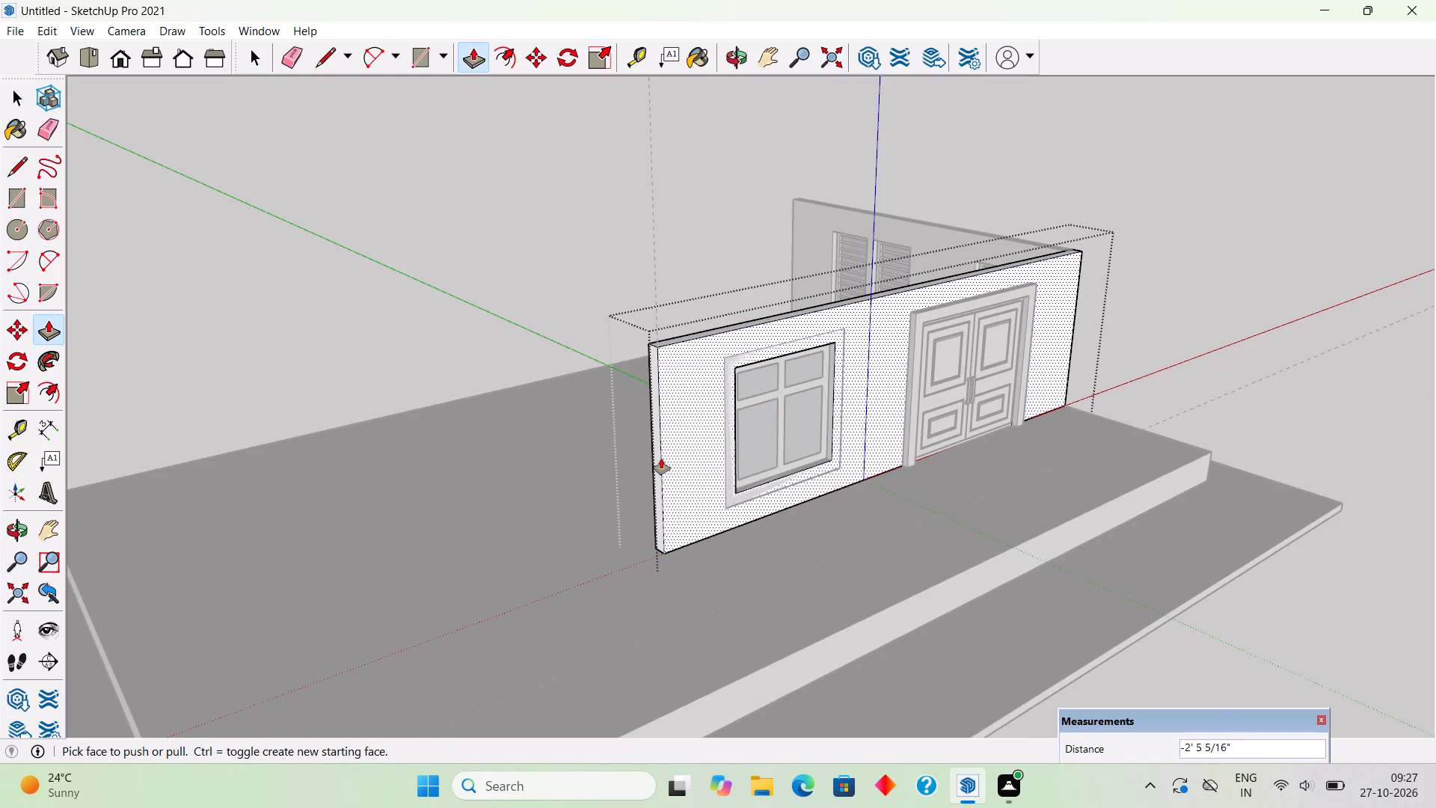
Pull the front wall's end face back outward by 1' and close the wall group.
{"action": "left_click", "coordinate": [661, 471]}
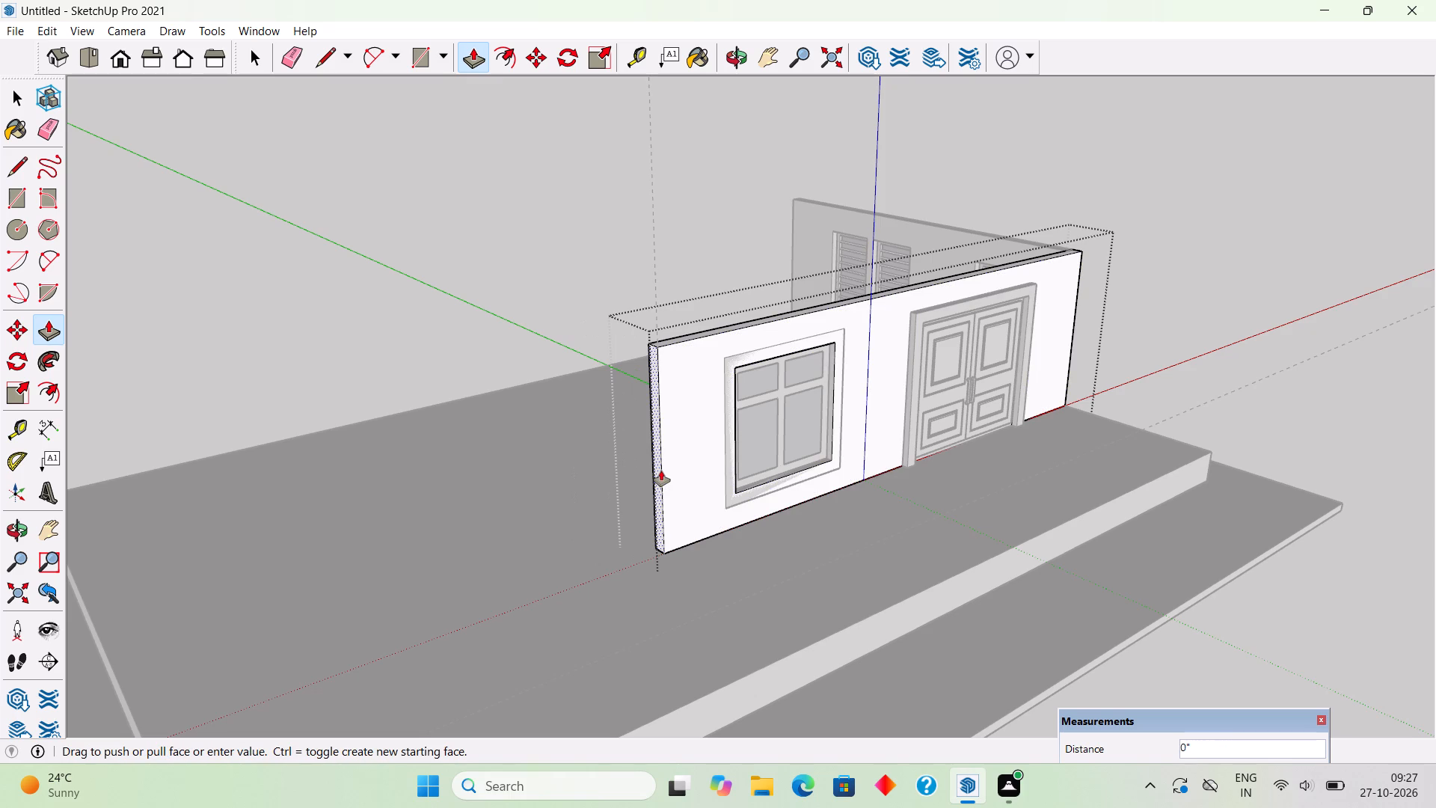
{"action": "type", "text": "1'"}
{"action": "key", "text": "Return"}
{"action": "key", "text": "space"}
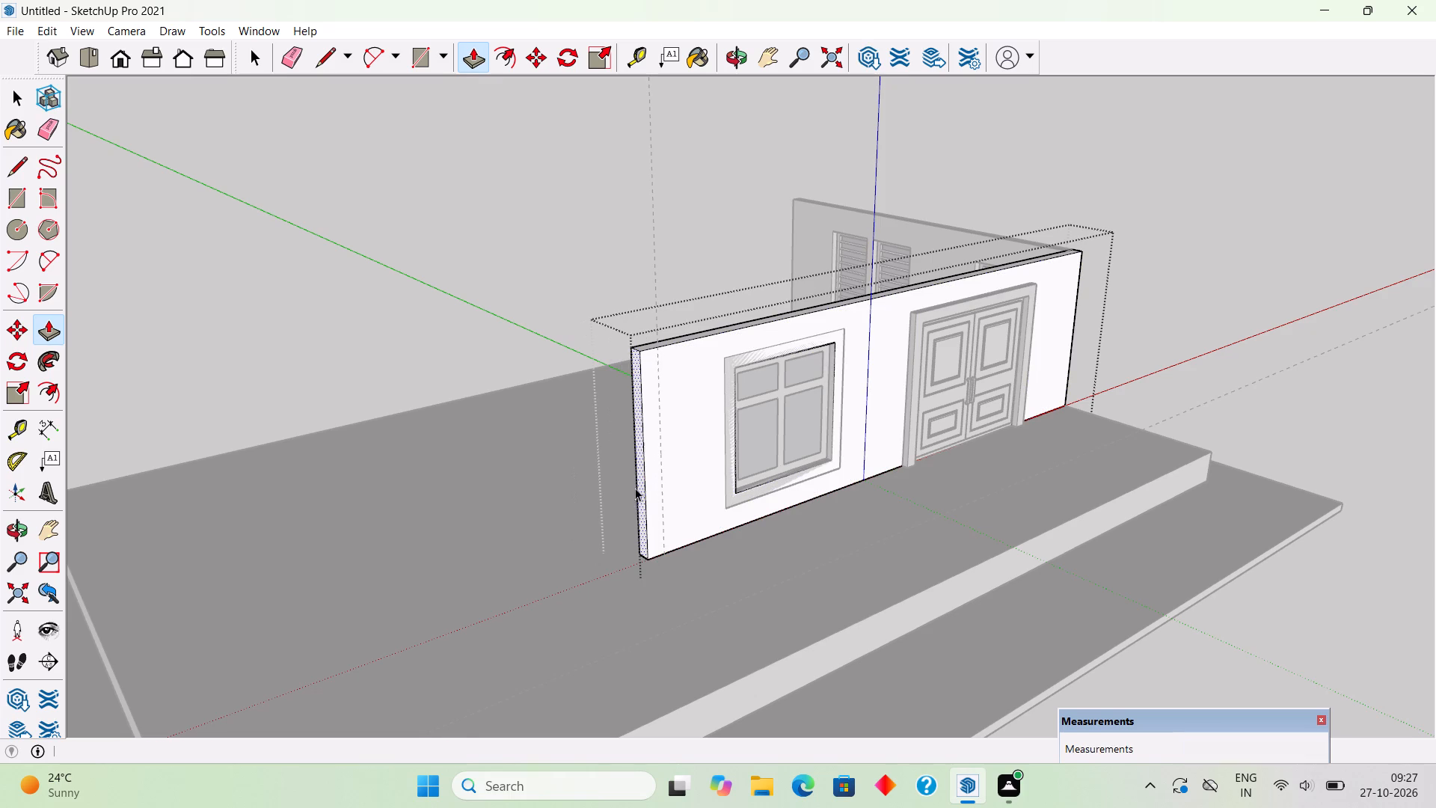
{"action": "left_click", "coordinate": [539, 226]}
Place a guide along the front wall's end base edge and a parallel guide 9" beyond it on the plinth.
{"action": "middle_click_drag", "start_coordinate": [719, 554], "coordinate": [901, 578]}
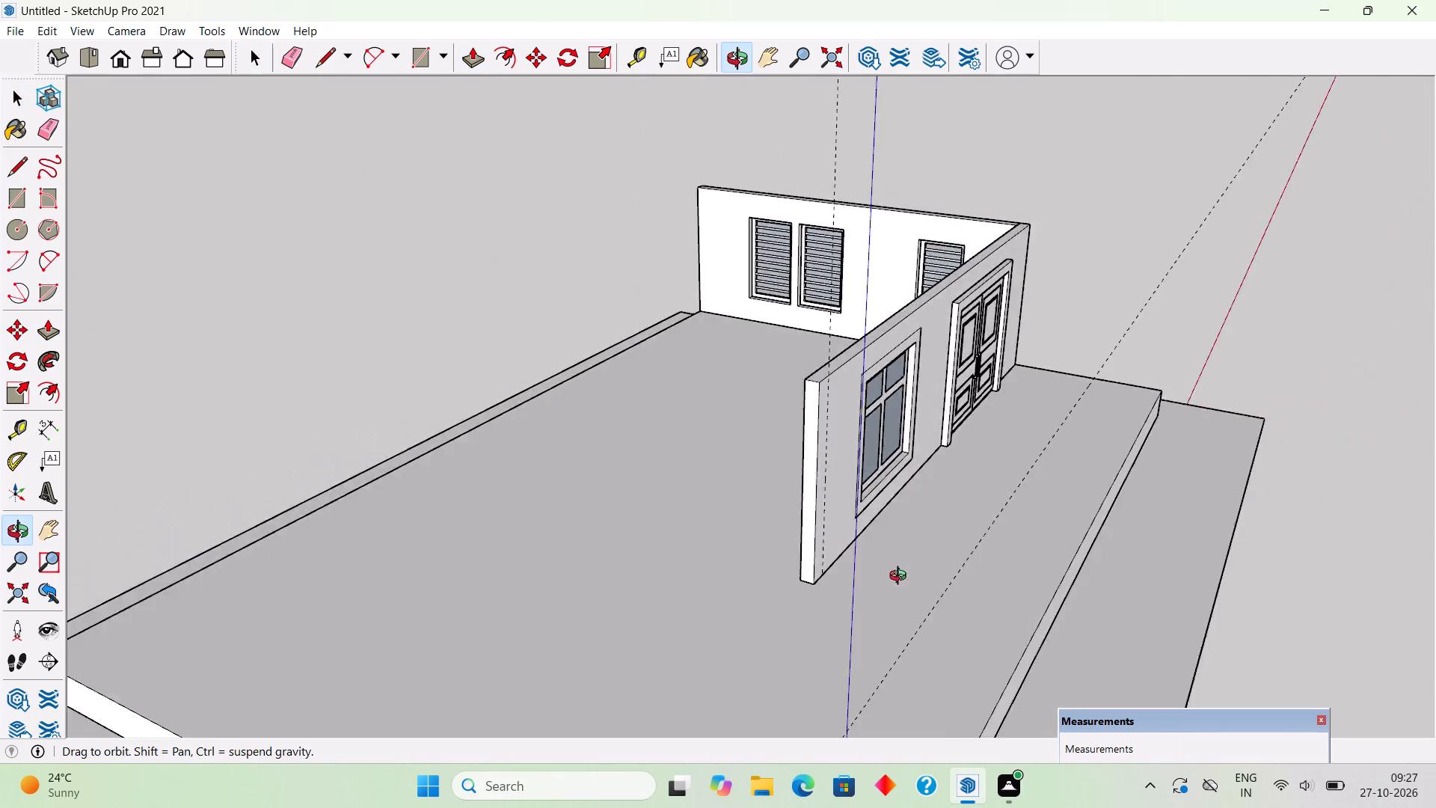
{"action": "middle_click_drag", "start_coordinate": [901, 578], "coordinate": [1040, 578]}
{"action": "scroll", "coordinate": [1081, 584], "scroll_direction": "up", "scroll_amount": 8}
{"action": "key", "text": "t"}
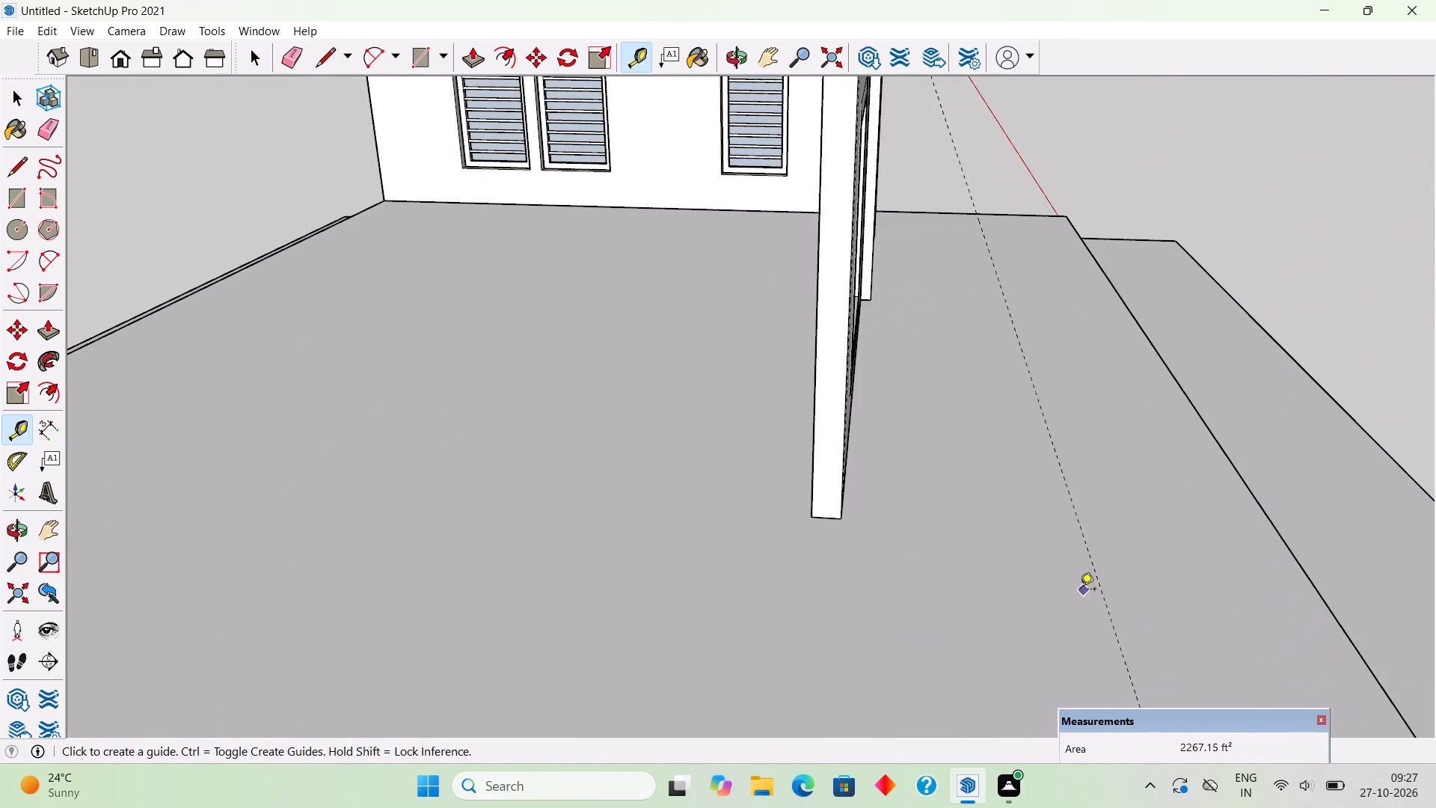
{"action": "scroll", "coordinate": [775, 528], "scroll_direction": "up", "scroll_amount": 5}
{"action": "double_click", "coordinate": [857, 514]}
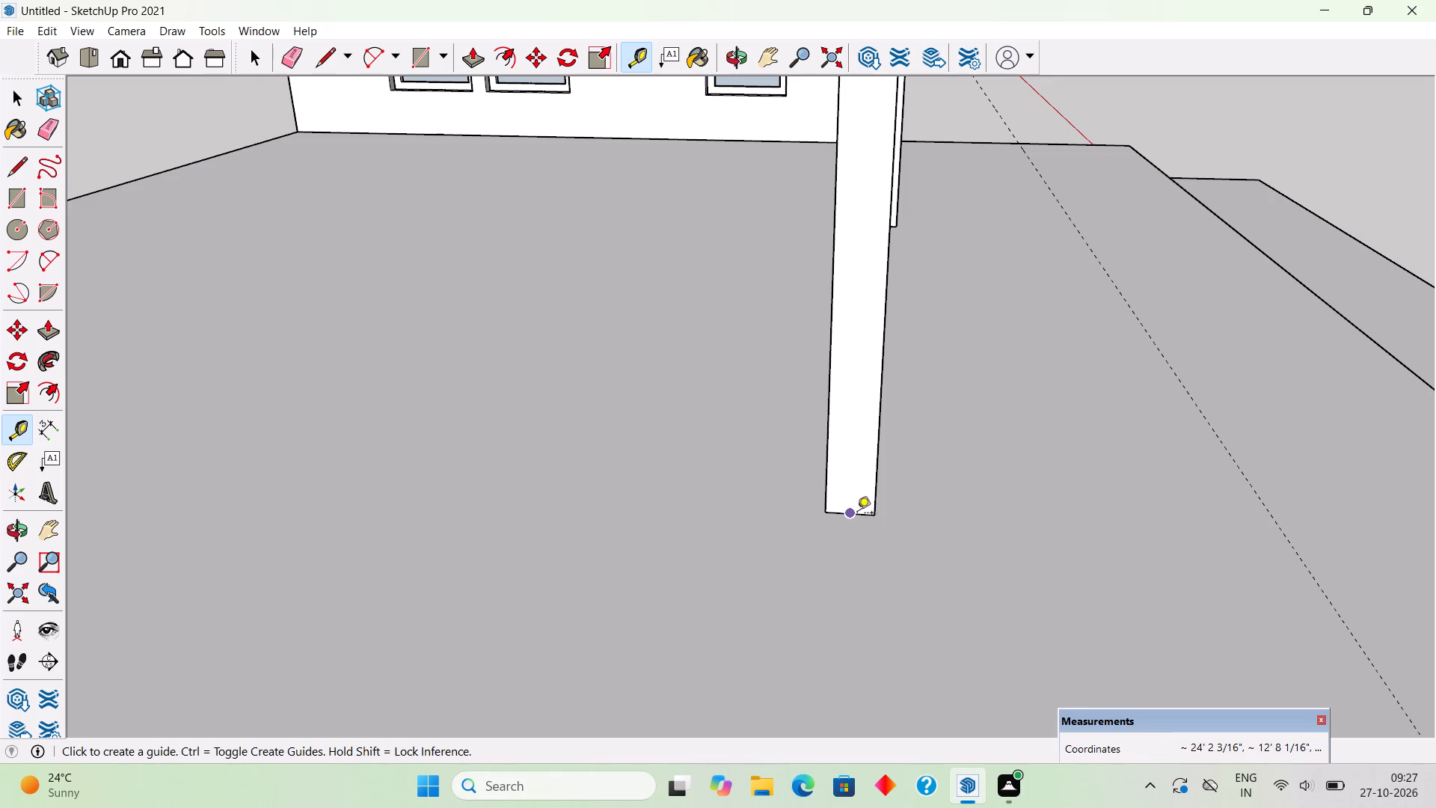
{"action": "left_click", "coordinate": [918, 521]}
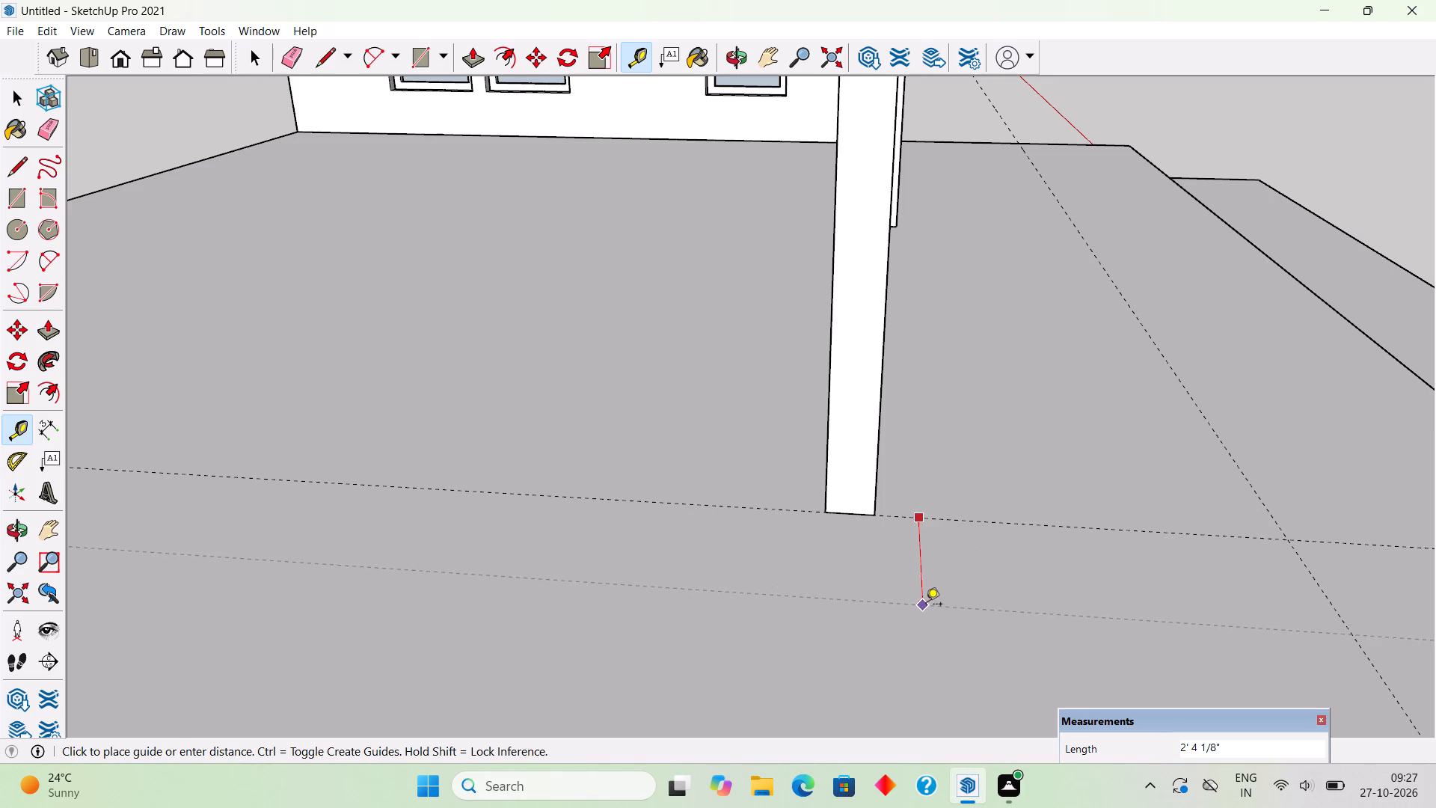
{"action": "type", "text": "9\""}
{"action": "key", "text": "Return"}
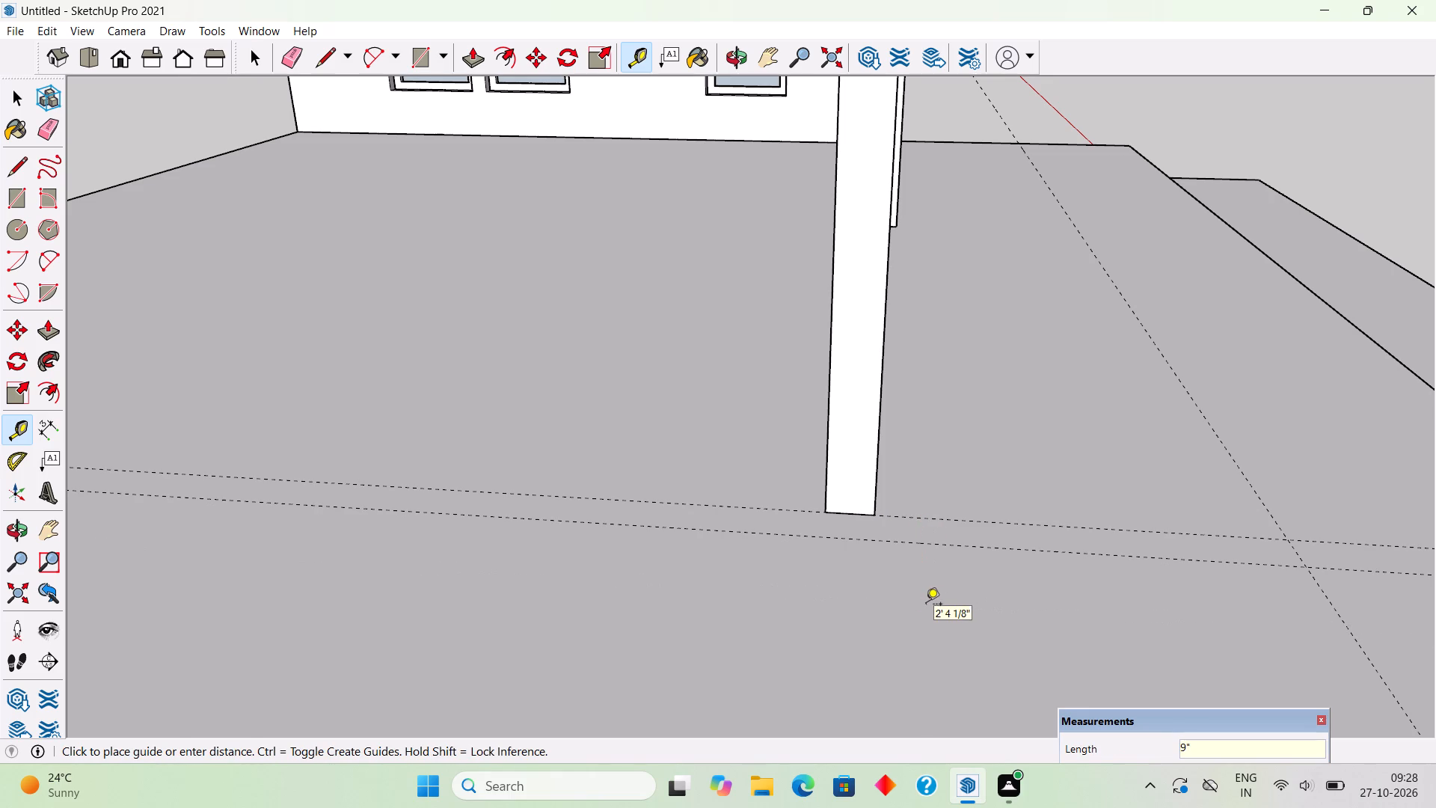
Draw a 9" by 6' 9" rectangle on the plinth from the front wall's back end corner to the crossing of the guides.
{"action": "key", "text": "space"}
{"action": "key", "text": "r"}
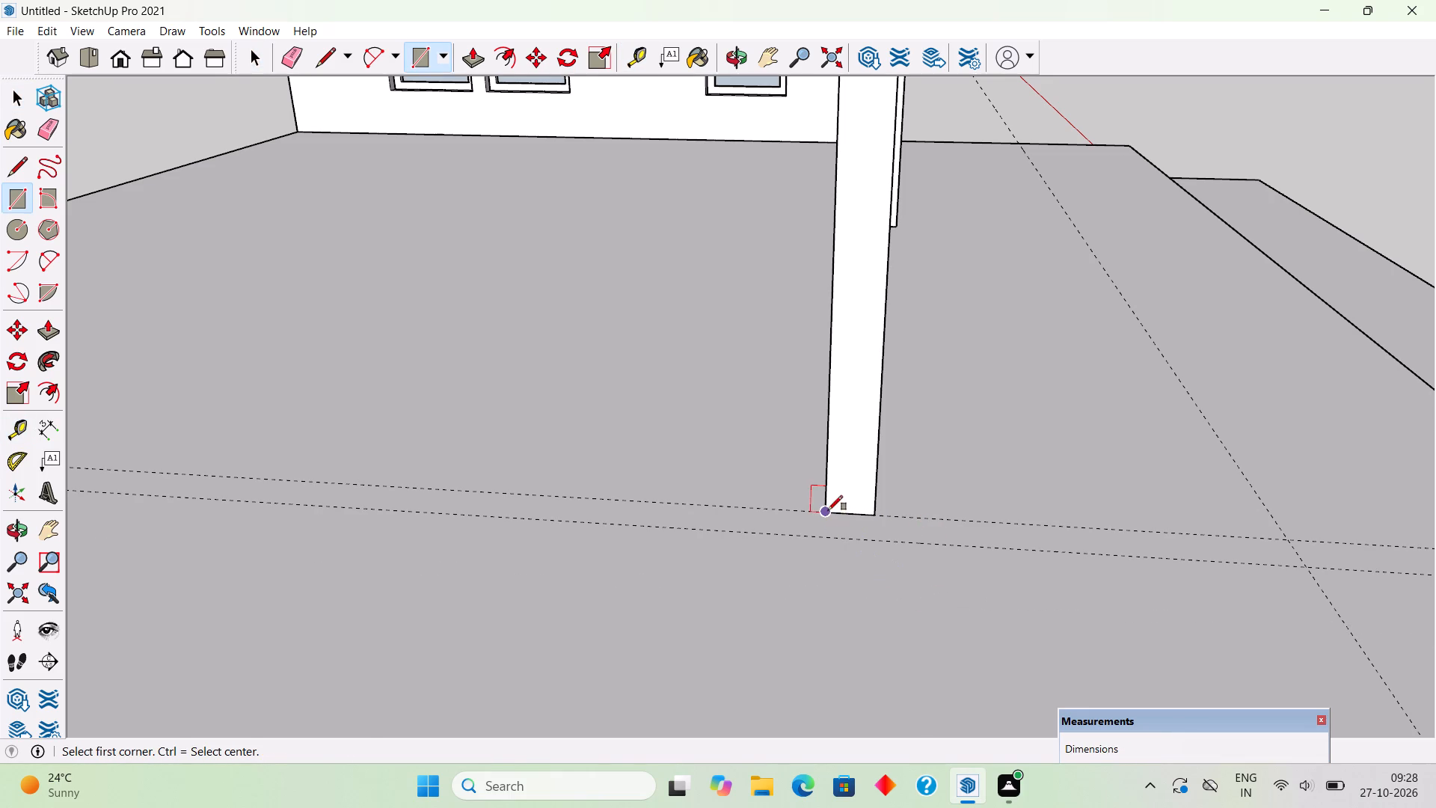
{"action": "left_click", "coordinate": [828, 510]}
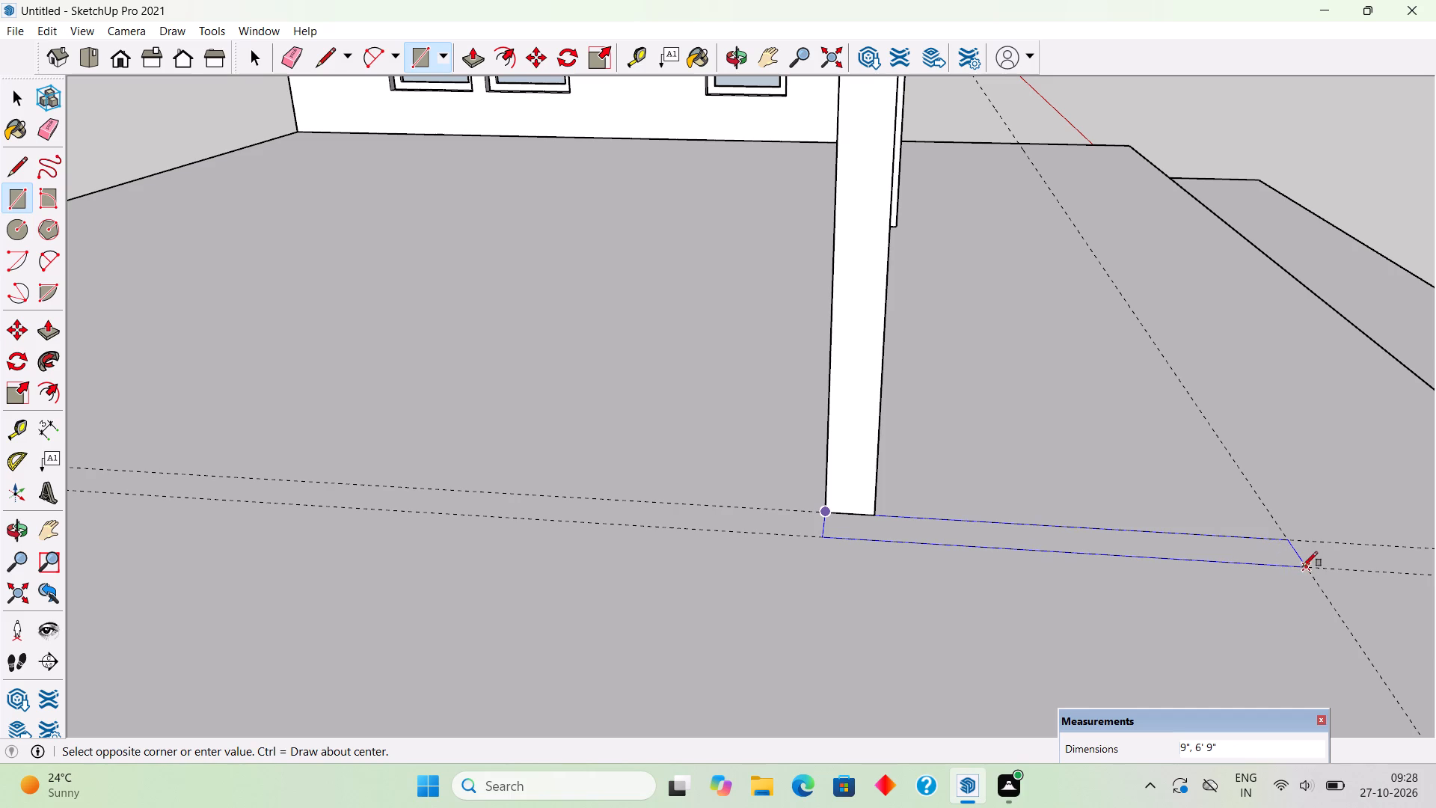
{"action": "left_click", "coordinate": [1310, 566]}
Push/Pull the 9" strip up 11' to the top of the front wall, forming a return wall.
{"action": "middle_click_drag", "start_coordinate": [1192, 588], "coordinate": [711, 610]}
{"action": "scroll", "coordinate": [711, 610], "scroll_direction": "down", "scroll_amount": 9}
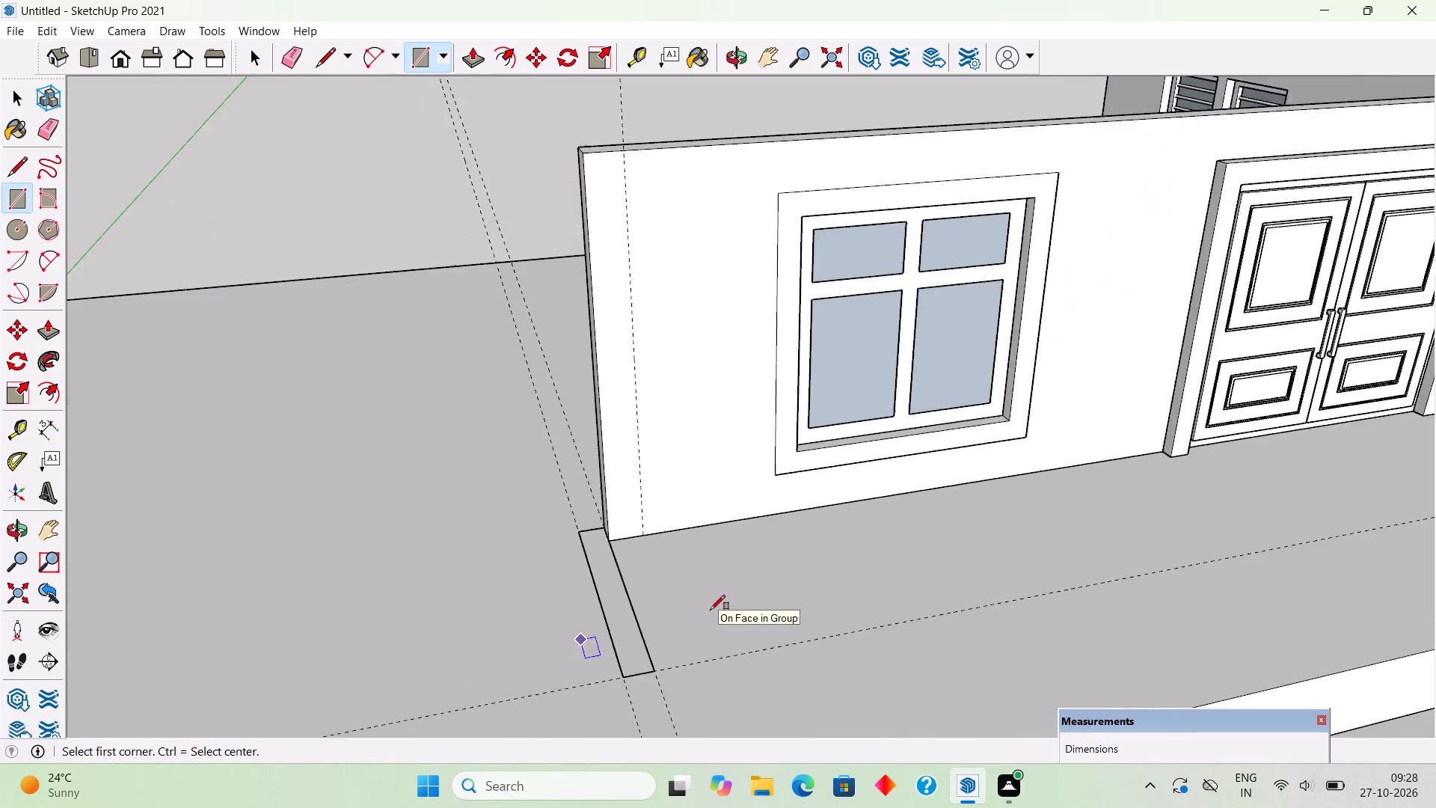
{"action": "middle_click_drag", "start_coordinate": [790, 652], "coordinate": [377, 663]}
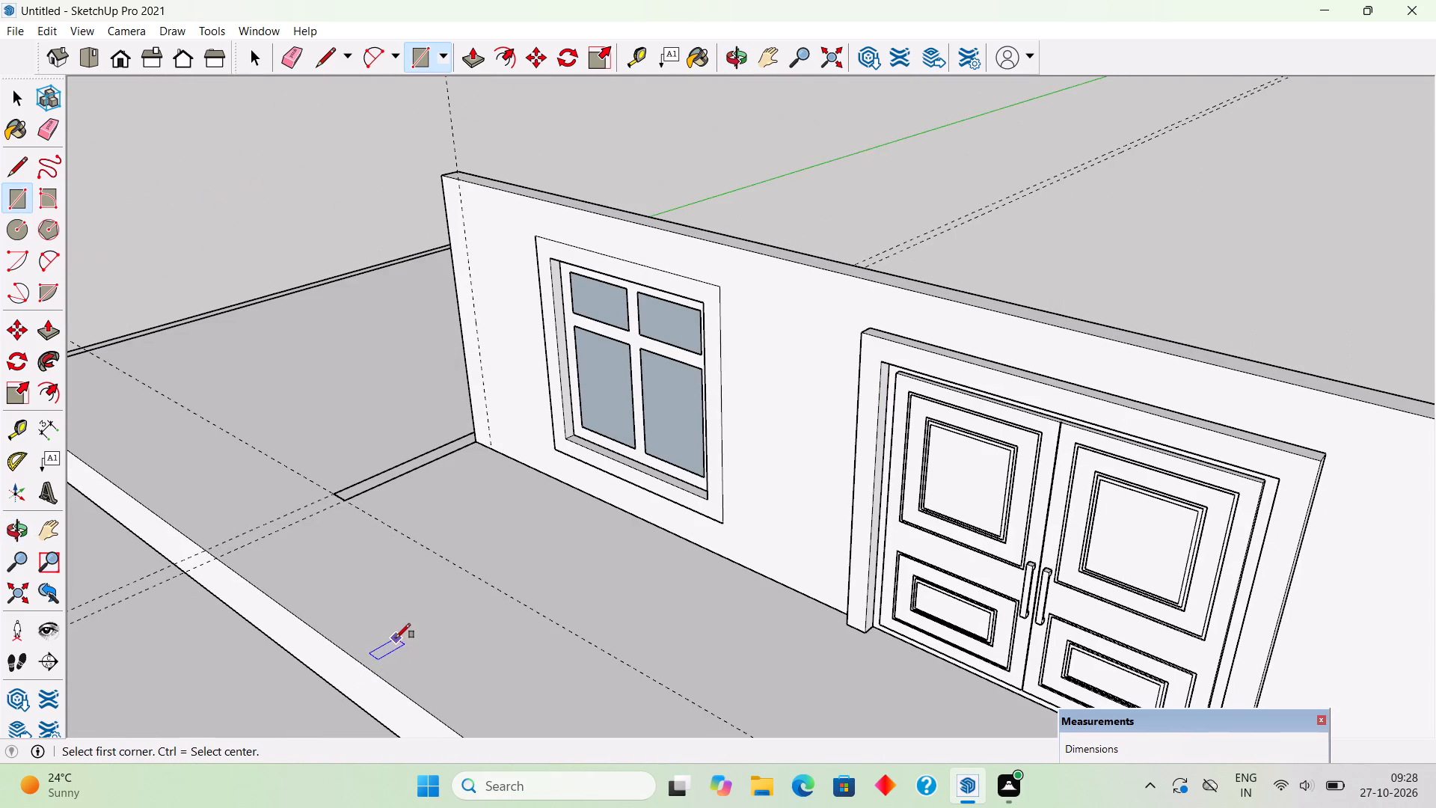
{"action": "key", "text": "p"}
{"action": "left_click", "coordinate": [394, 471]}
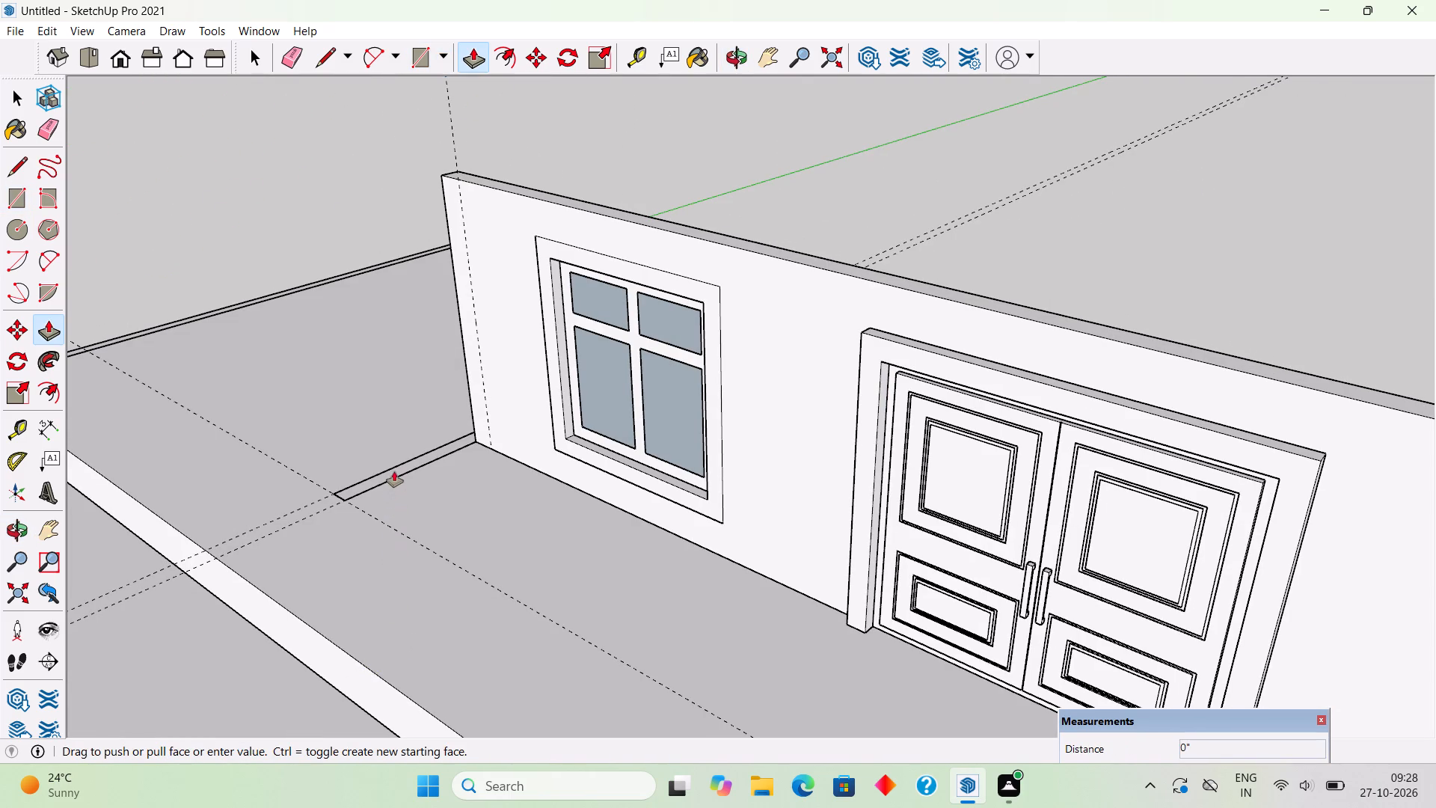
{"action": "left_click", "coordinate": [557, 200]}
{"action": "key", "text": "space"}
Select the whole return wall and make it a group.
{"action": "scroll", "coordinate": [565, 200], "scroll_direction": "down", "scroll_amount": 10}
{"action": "middle_click_drag", "start_coordinate": [443, 323], "coordinate": [576, 306]}
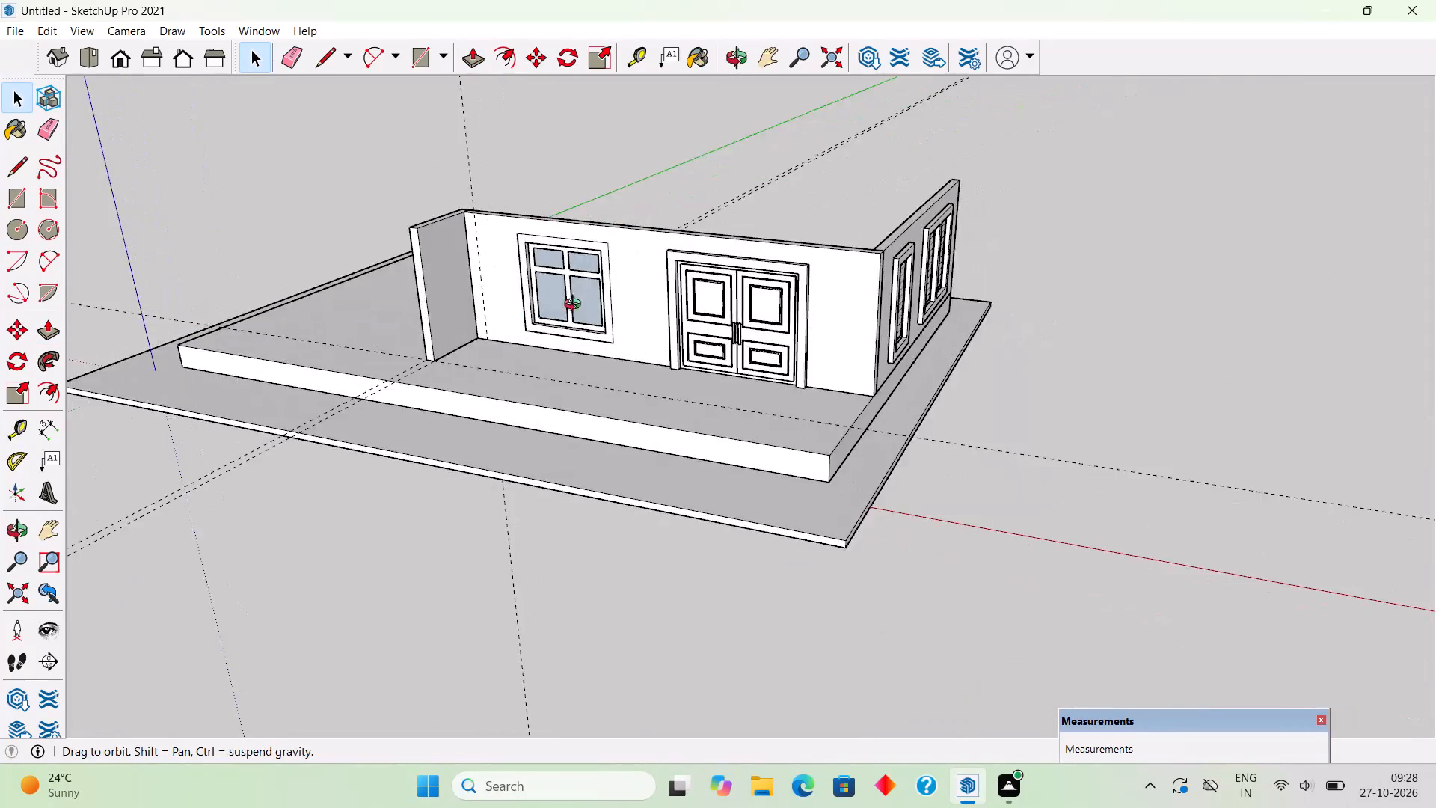
{"action": "middle_click_drag", "start_coordinate": [576, 306], "coordinate": [731, 376]}
{"action": "scroll", "coordinate": [439, 359], "scroll_direction": "up", "scroll_amount": 4}
{"action": "triple_click", "coordinate": [378, 359]}
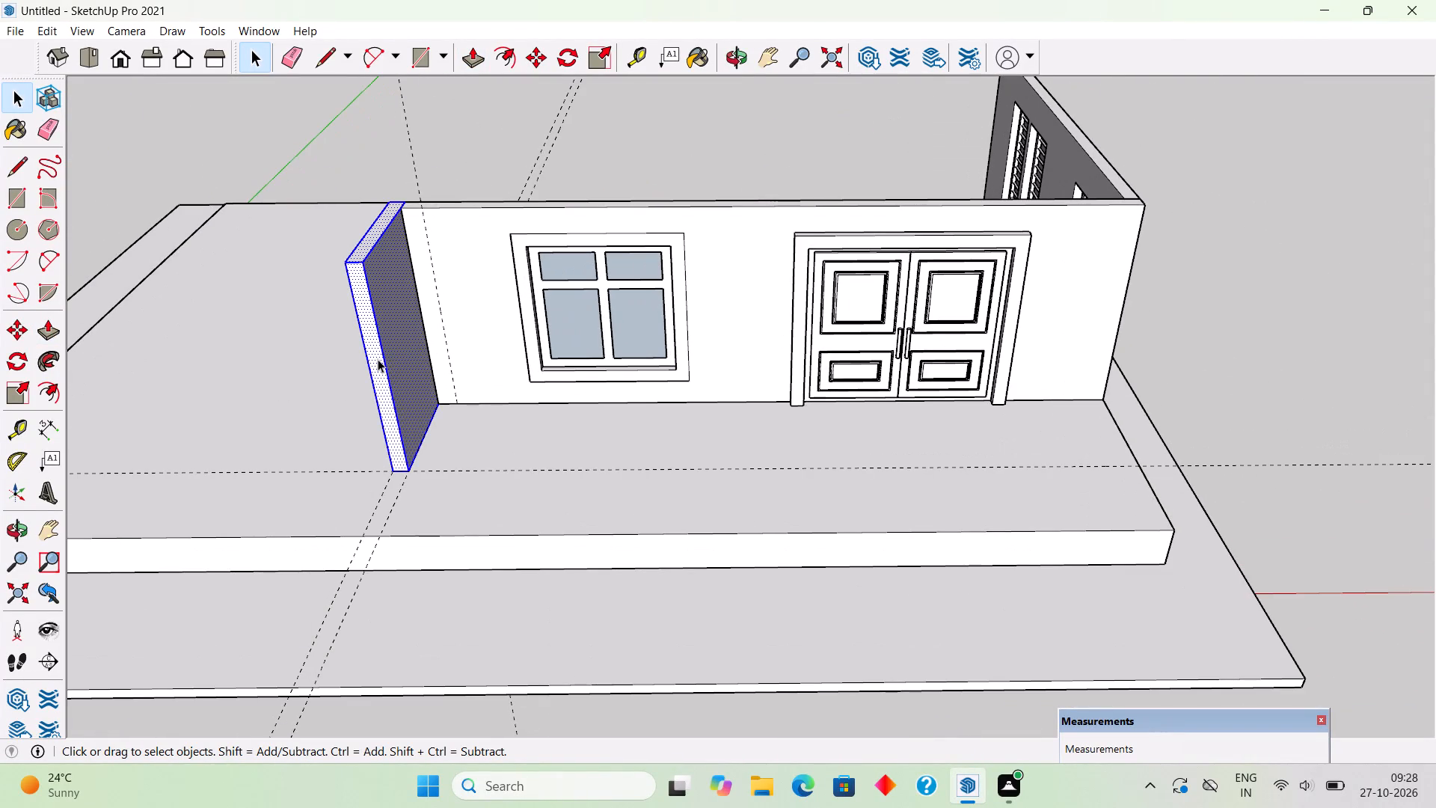
{"action": "right_click", "coordinate": [378, 359]}
{"action": "left_click", "coordinate": [441, 516]}
{"action": "scroll", "coordinate": [442, 501], "scroll_direction": "down", "scroll_amount": 10}
{"action": "left_click", "coordinate": [580, 283]}
Examine the return wall, front facade and plinth from several viewing angles.
{"action": "middle_click_drag", "start_coordinate": [592, 441], "coordinate": [619, 324]}
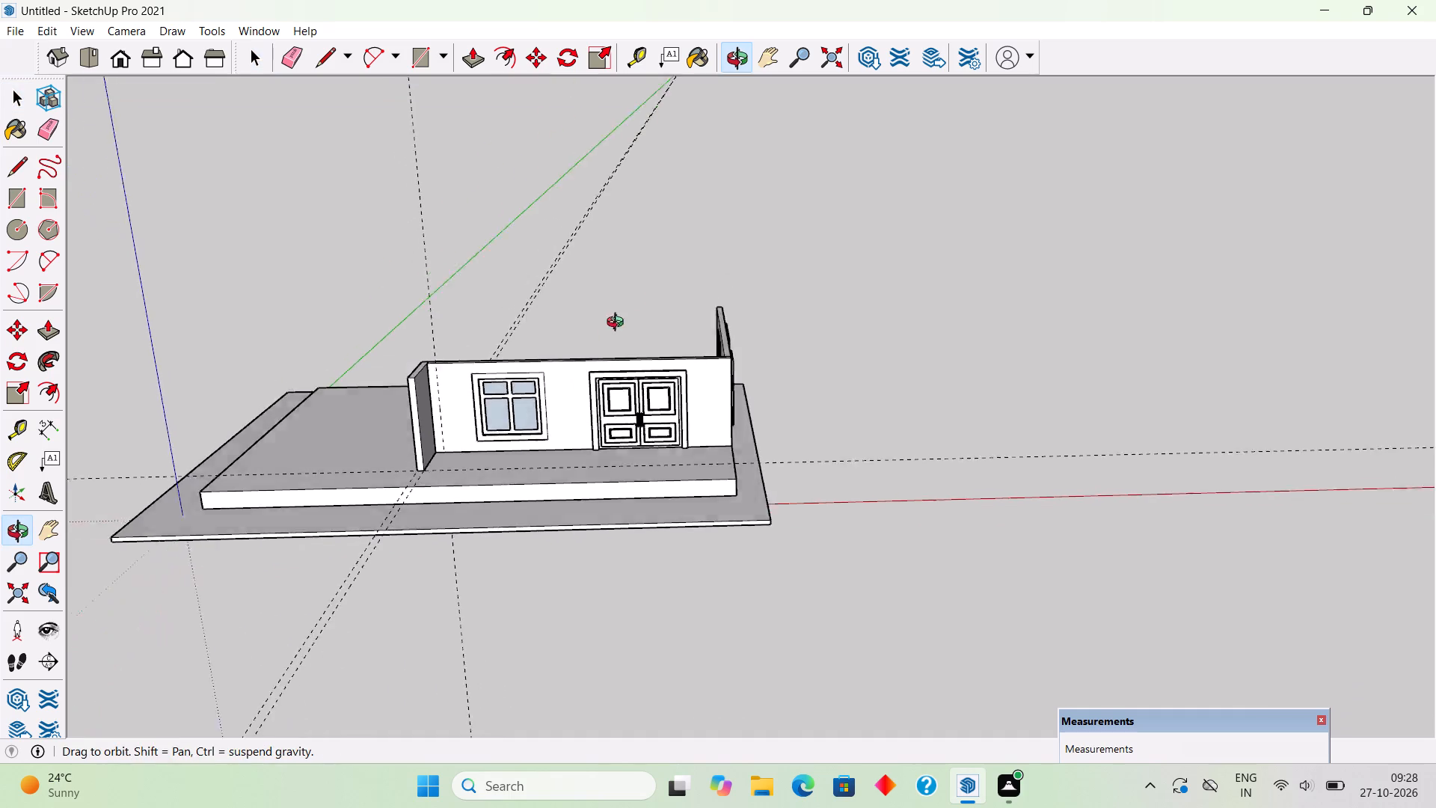
{"action": "middle_click_drag", "start_coordinate": [619, 324], "coordinate": [657, 284]}
{"action": "scroll", "coordinate": [0, 471], "scroll_direction": "up", "scroll_amount": 4}
{"action": "scroll", "coordinate": [440, 560], "scroll_direction": "up", "scroll_amount": 2}
{"action": "scroll", "coordinate": [429, 522], "scroll_direction": "down", "scroll_amount": 4}
{"action": "middle_click_drag", "start_coordinate": [657, 530], "coordinate": [449, 511]}
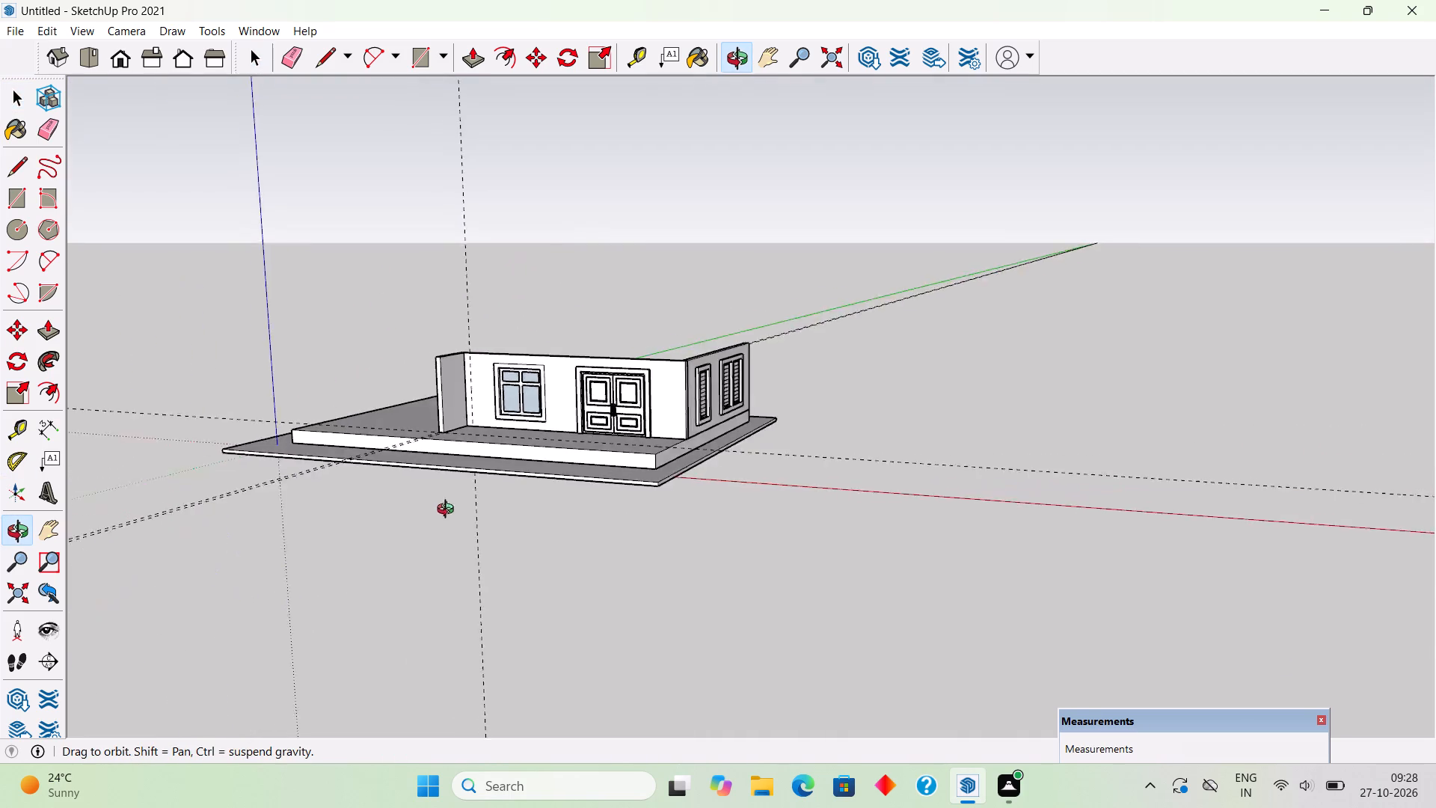
{"action": "middle_click_drag", "start_coordinate": [449, 511], "coordinate": [255, 507]}
{"action": "scroll", "coordinate": [266, 346], "scroll_direction": "up", "scroll_amount": 8}
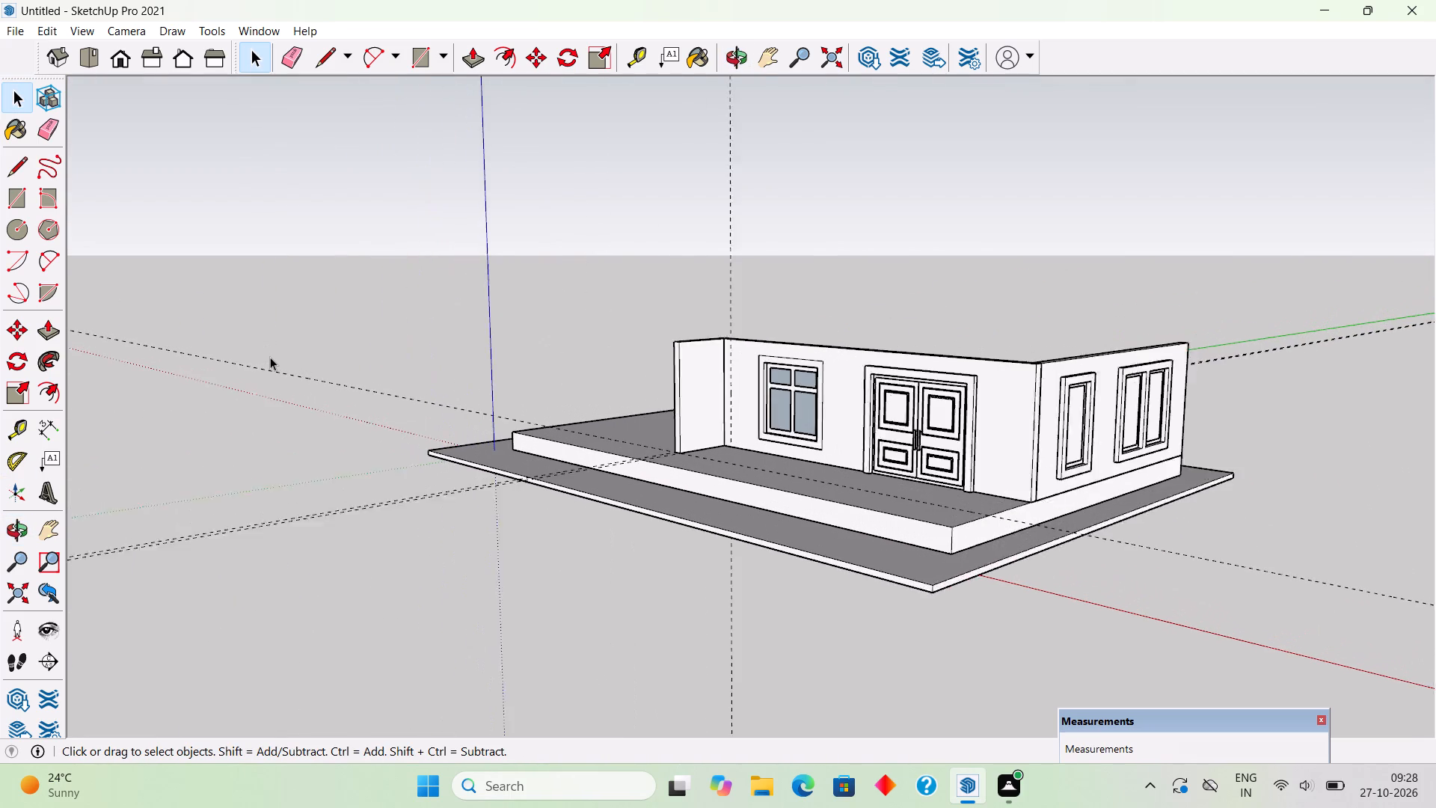
{"action": "scroll", "coordinate": [270, 357], "scroll_direction": "up", "scroll_amount": 1}
{"action": "middle_click_drag", "start_coordinate": [776, 487], "coordinate": [817, 467]}
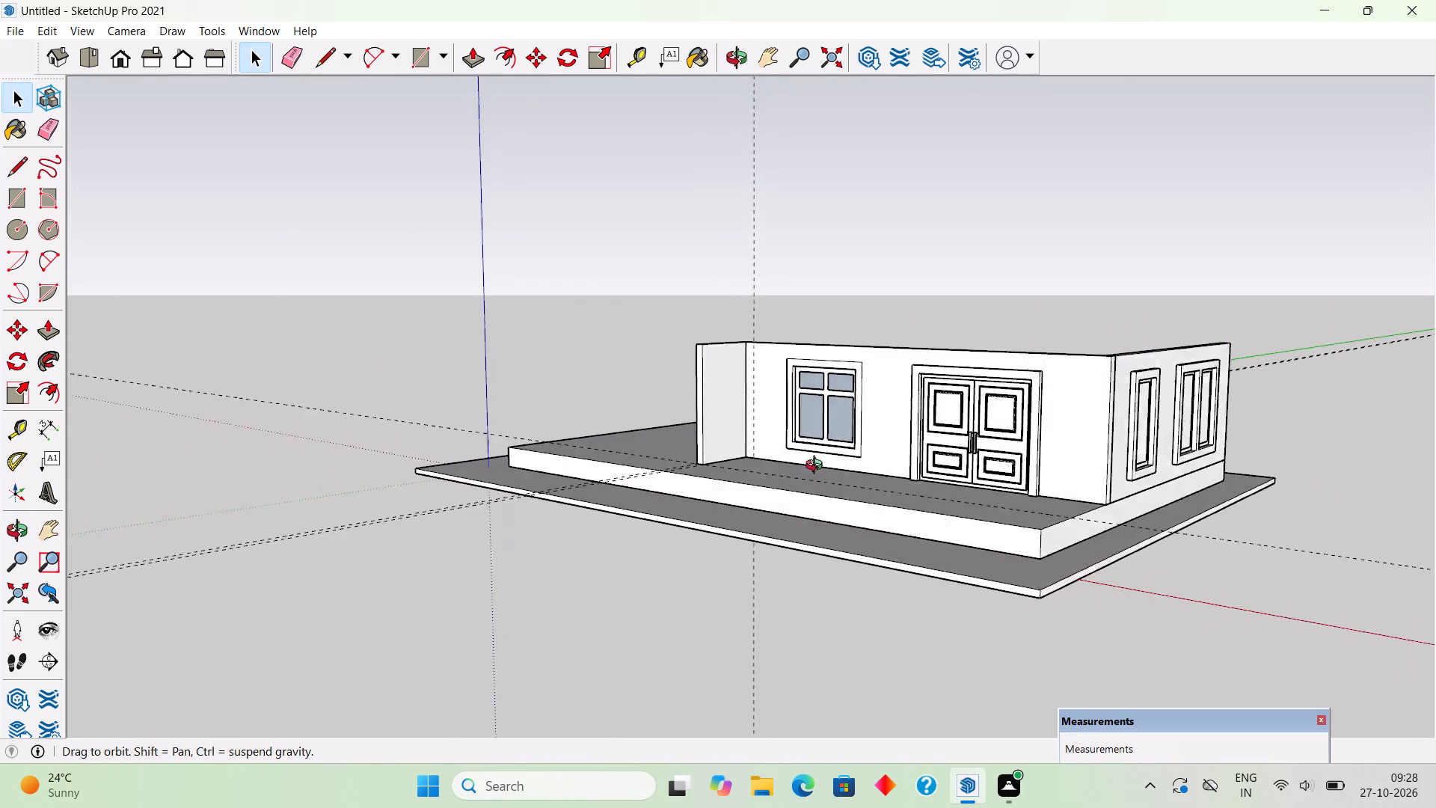
{"action": "middle_click_drag", "start_coordinate": [817, 467], "coordinate": [868, 508]}
{"action": "scroll", "coordinate": [636, 416], "scroll_direction": "up", "scroll_amount": 2}
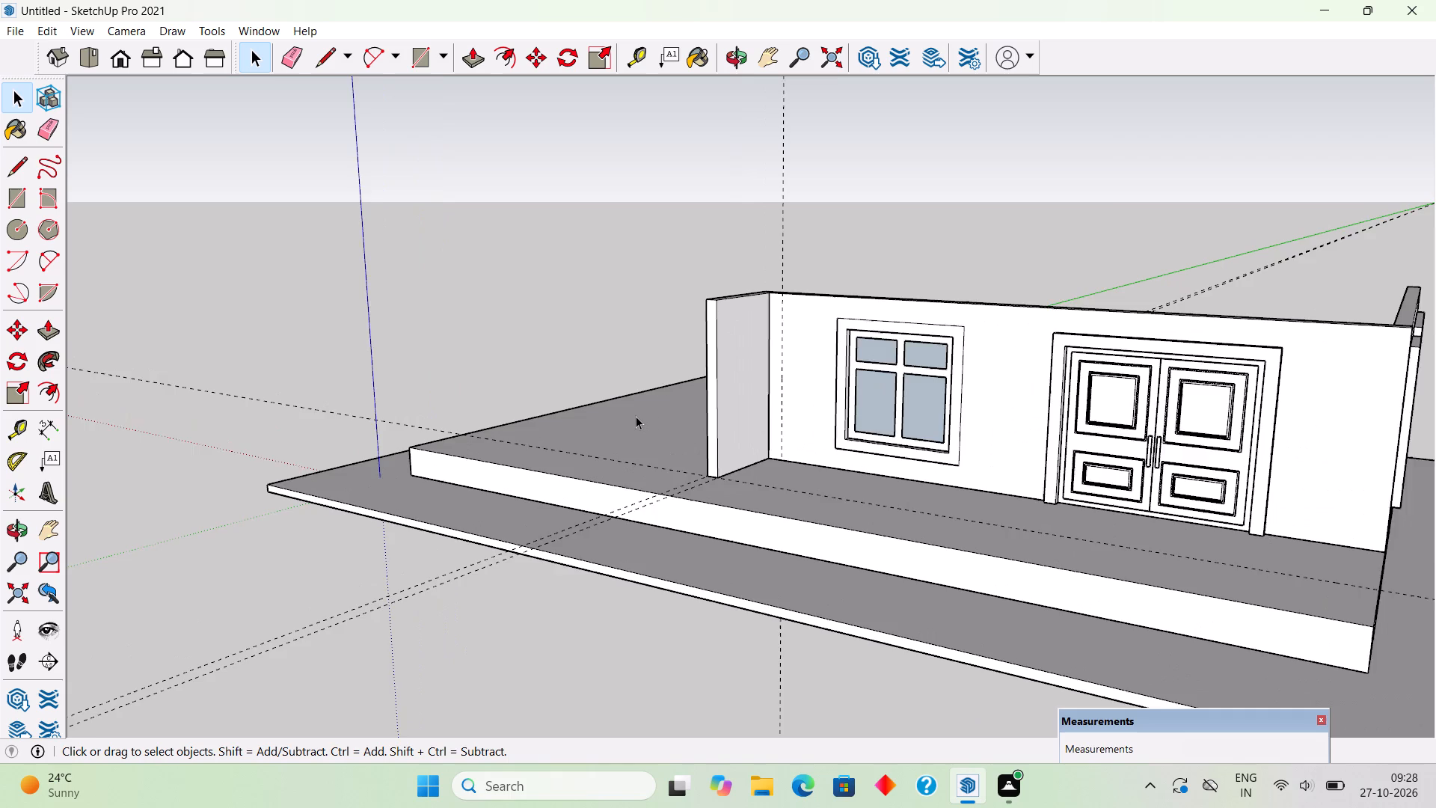
{"action": "scroll", "coordinate": [636, 416], "scroll_direction": "up", "scroll_amount": 2}
{"action": "scroll", "coordinate": [636, 416], "scroll_direction": "down", "scroll_amount": 4}
Place a guide on the plinth 9" behind the guide at the return wall's front end, parallel to the front wall.
{"action": "middle_click_drag", "start_coordinate": [636, 500], "coordinate": [927, 672]}
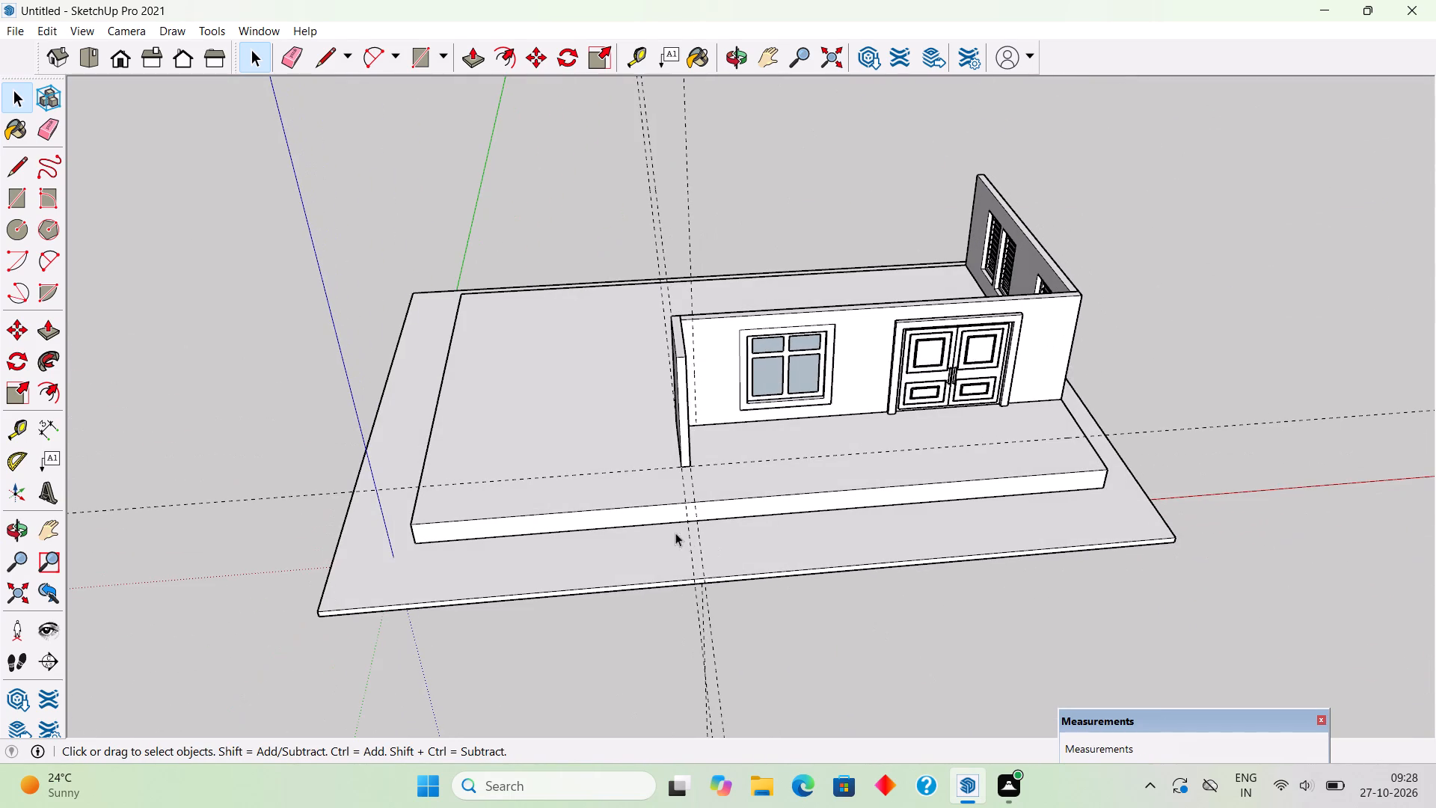
{"action": "middle_click_drag", "start_coordinate": [672, 552], "coordinate": [869, 676]}
{"action": "scroll", "coordinate": [639, 604], "scroll_direction": "up", "scroll_amount": 4}
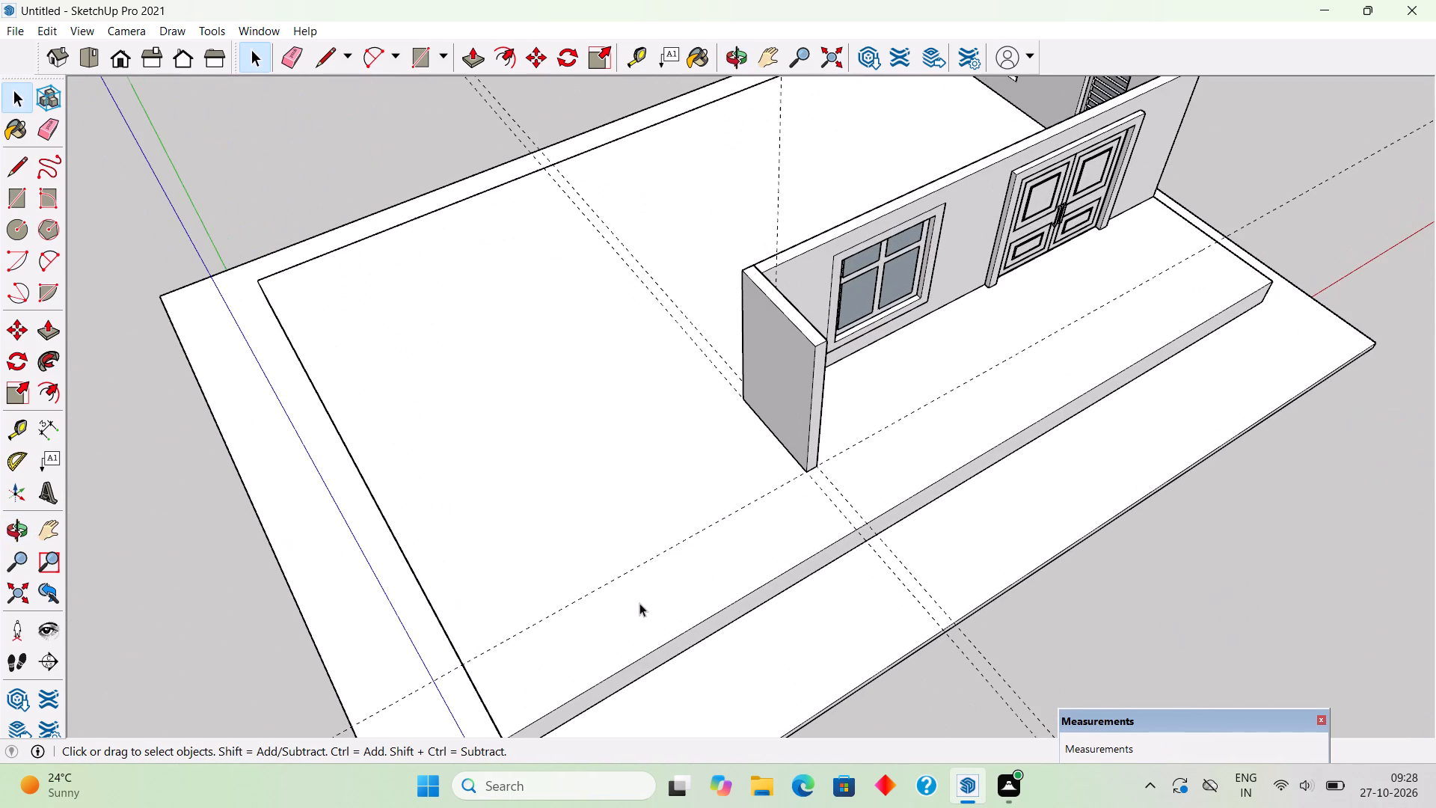
{"action": "key", "text": "t"}
{"action": "left_click", "coordinate": [654, 560]}
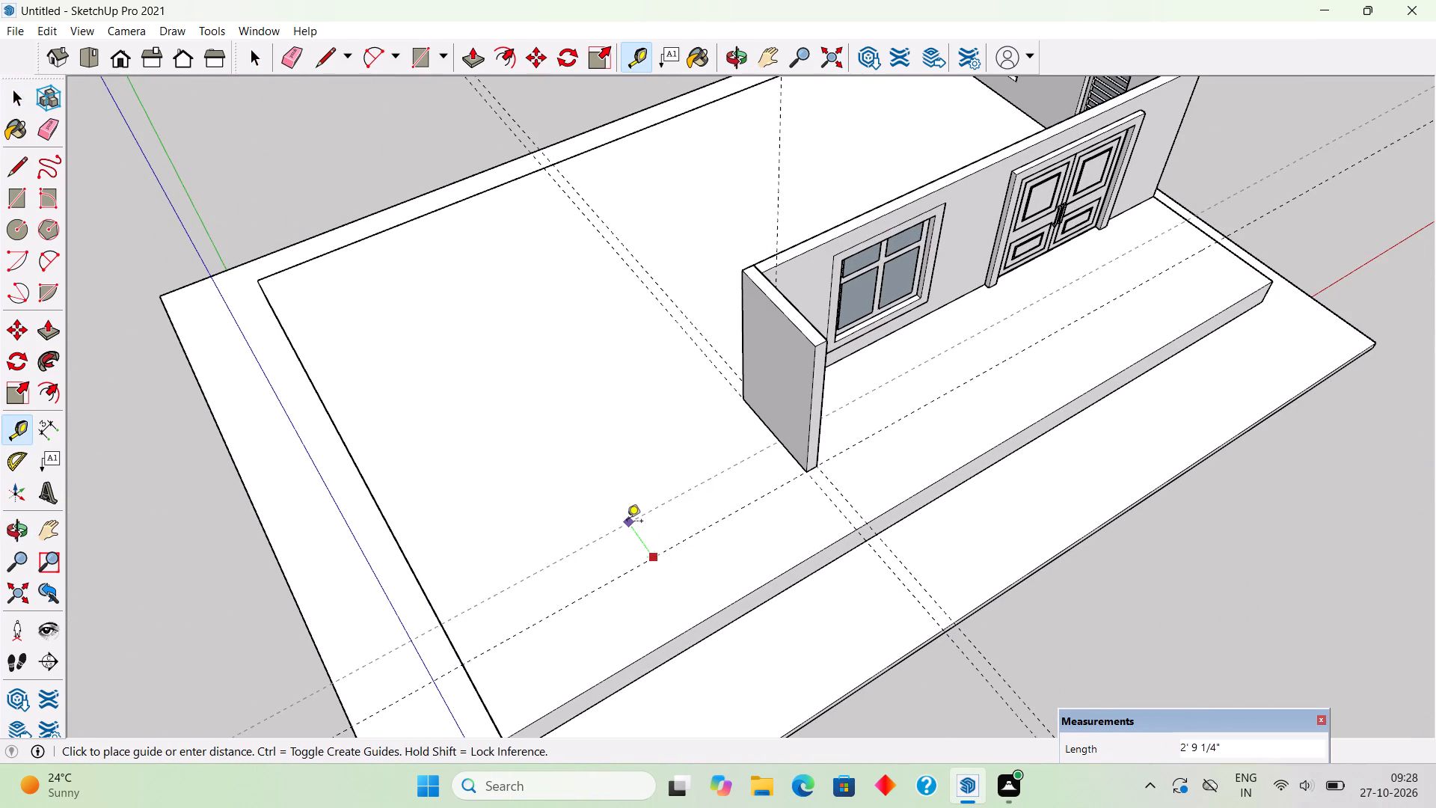
{"action": "type", "text": "9\""}
{"action": "key", "text": "Return"}
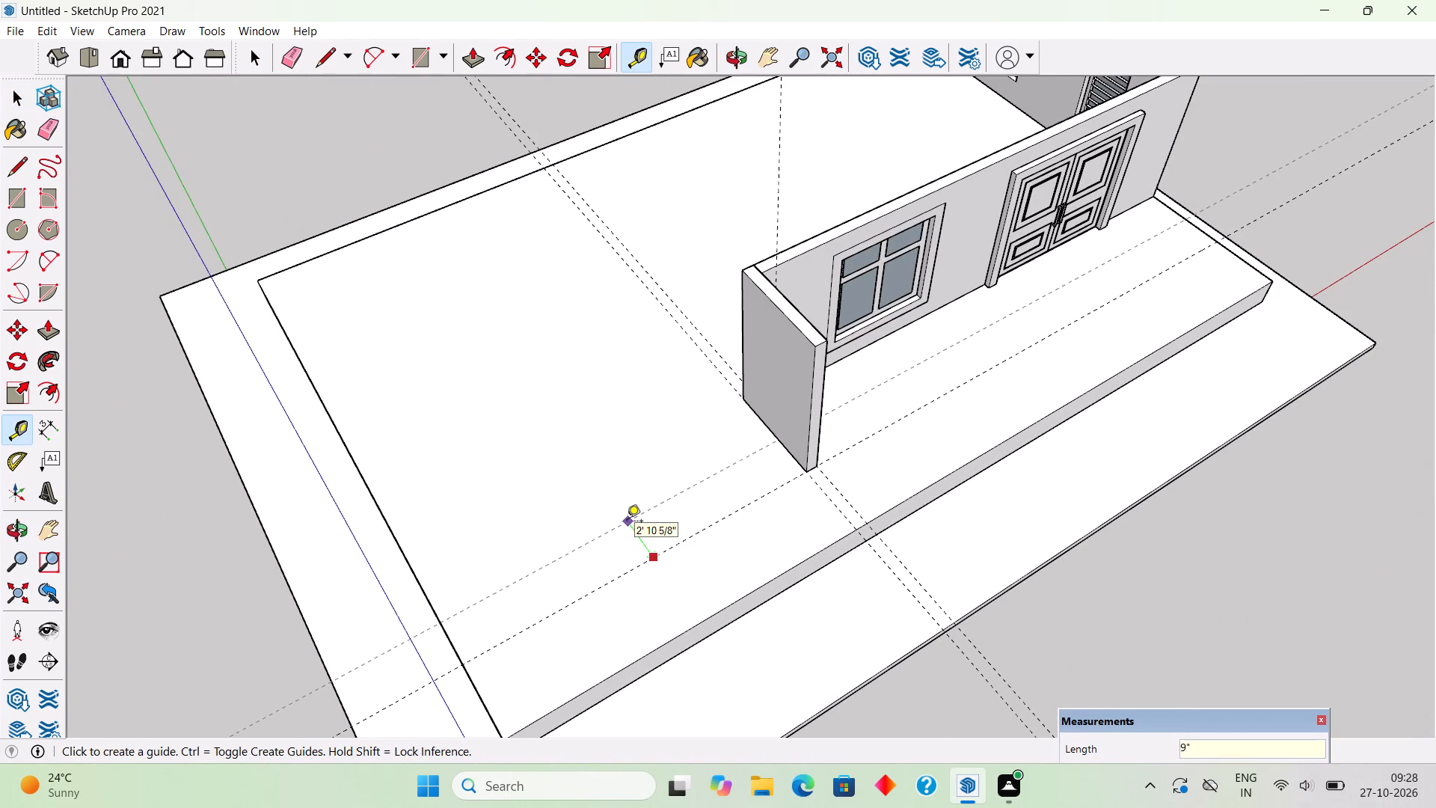
Draw a rectangle about 21' 11" by 1' 1" on the plinth from the return wall's front corner to the plinth's side edge.
{"action": "key", "text": "r"}
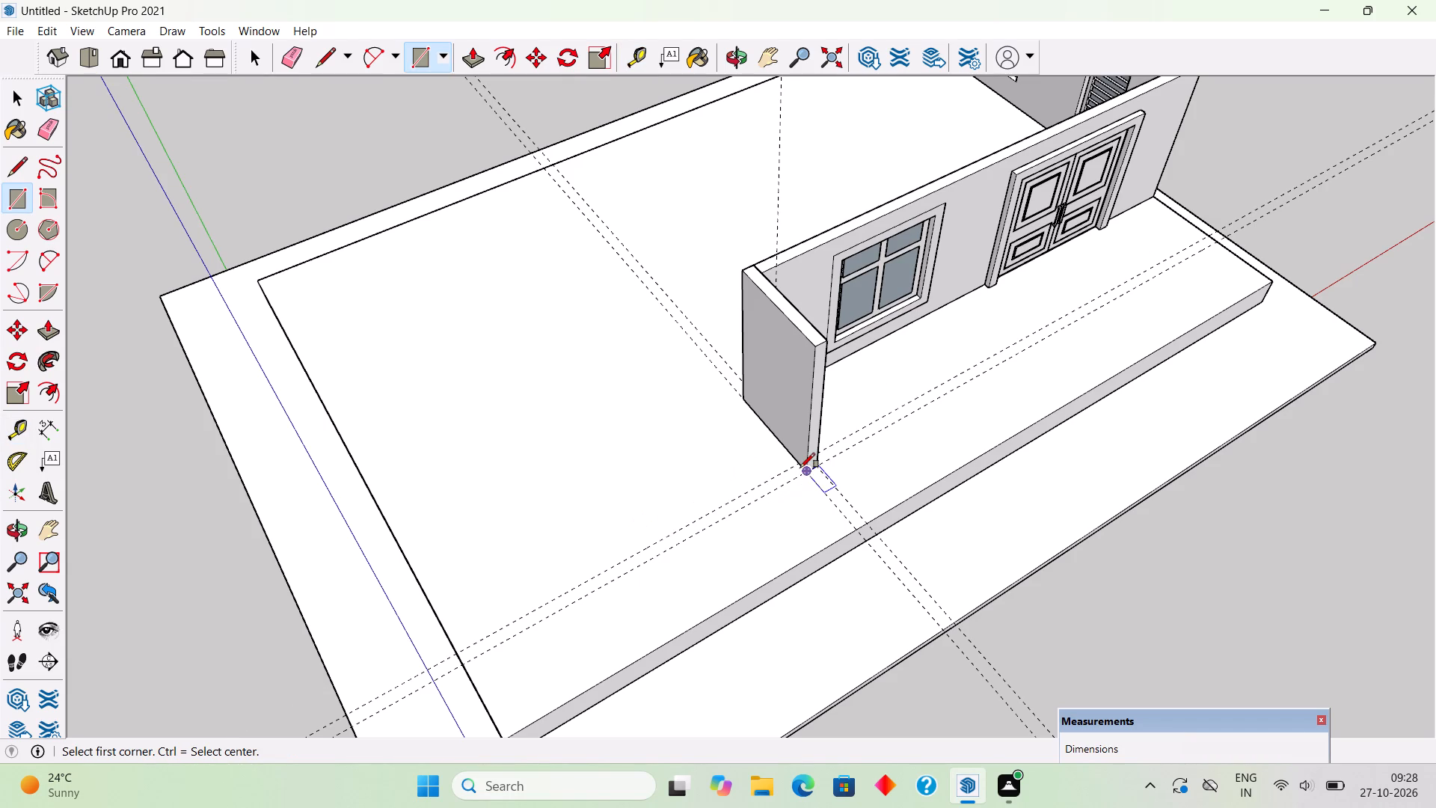
{"action": "left_click", "coordinate": [800, 468]}
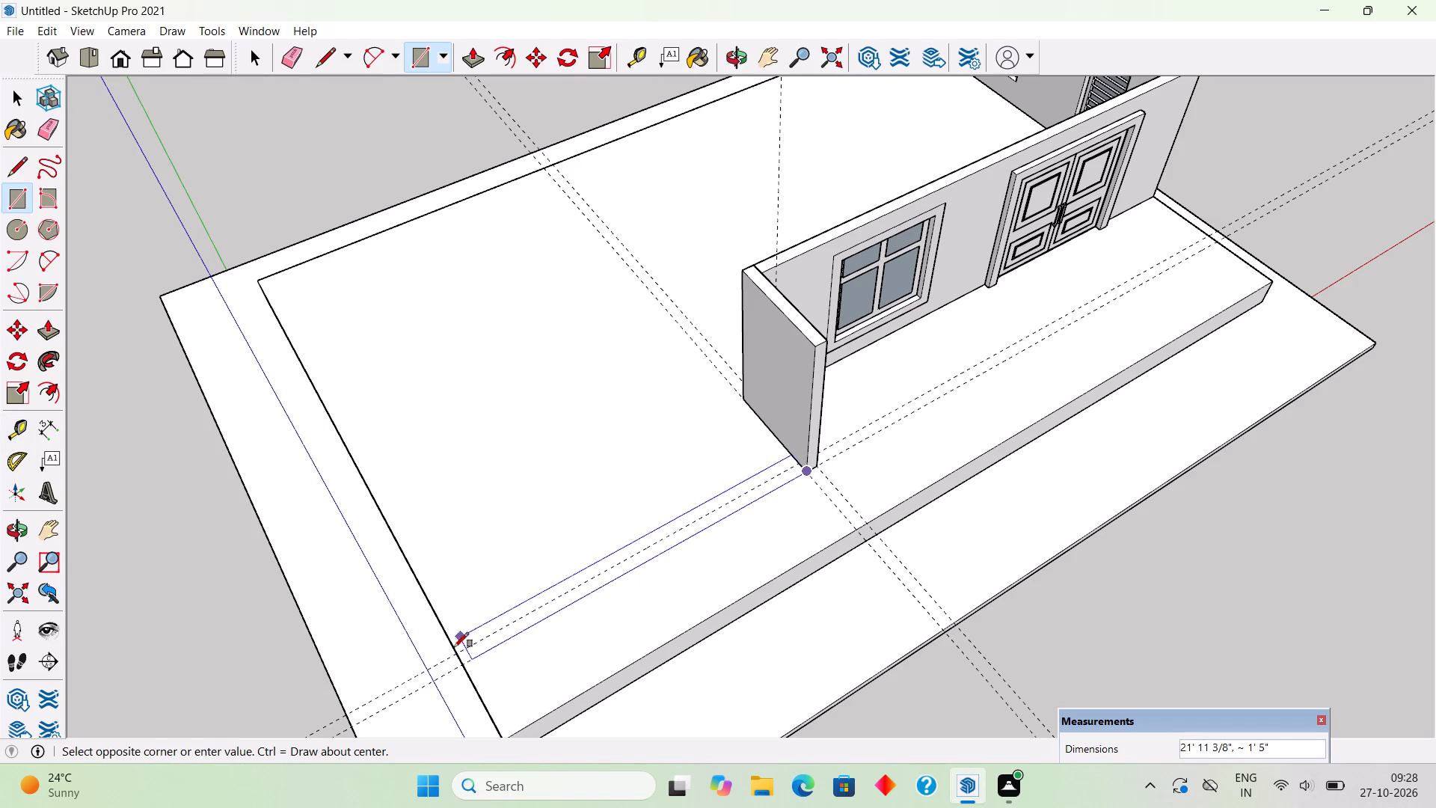
{"action": "left_click", "coordinate": [453, 649]}
Push/Pull the rectangle on the plinth up to the top of the return wall to form the side-bay front wall.
{"action": "key", "text": "p"}
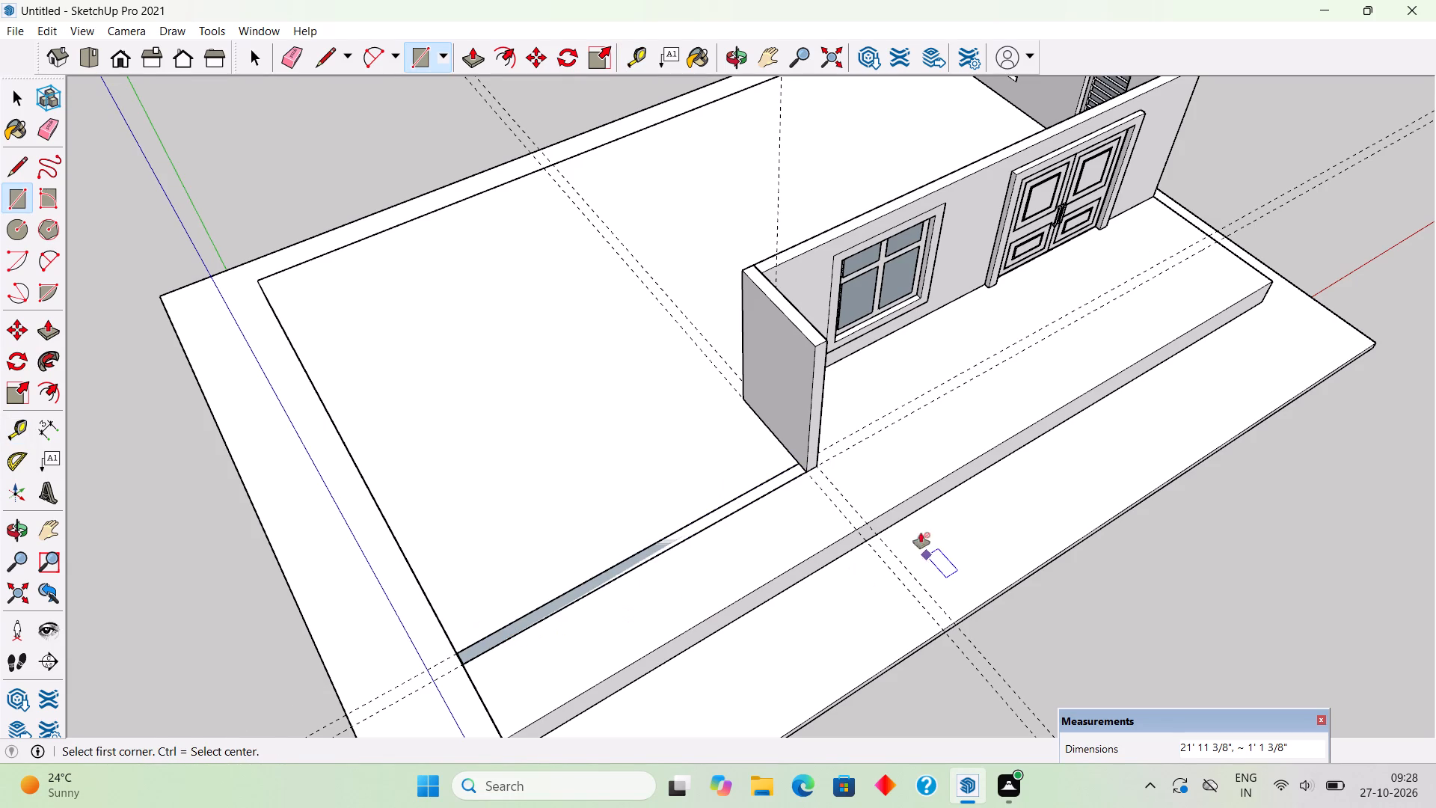
{"action": "left_click", "coordinate": [765, 486]}
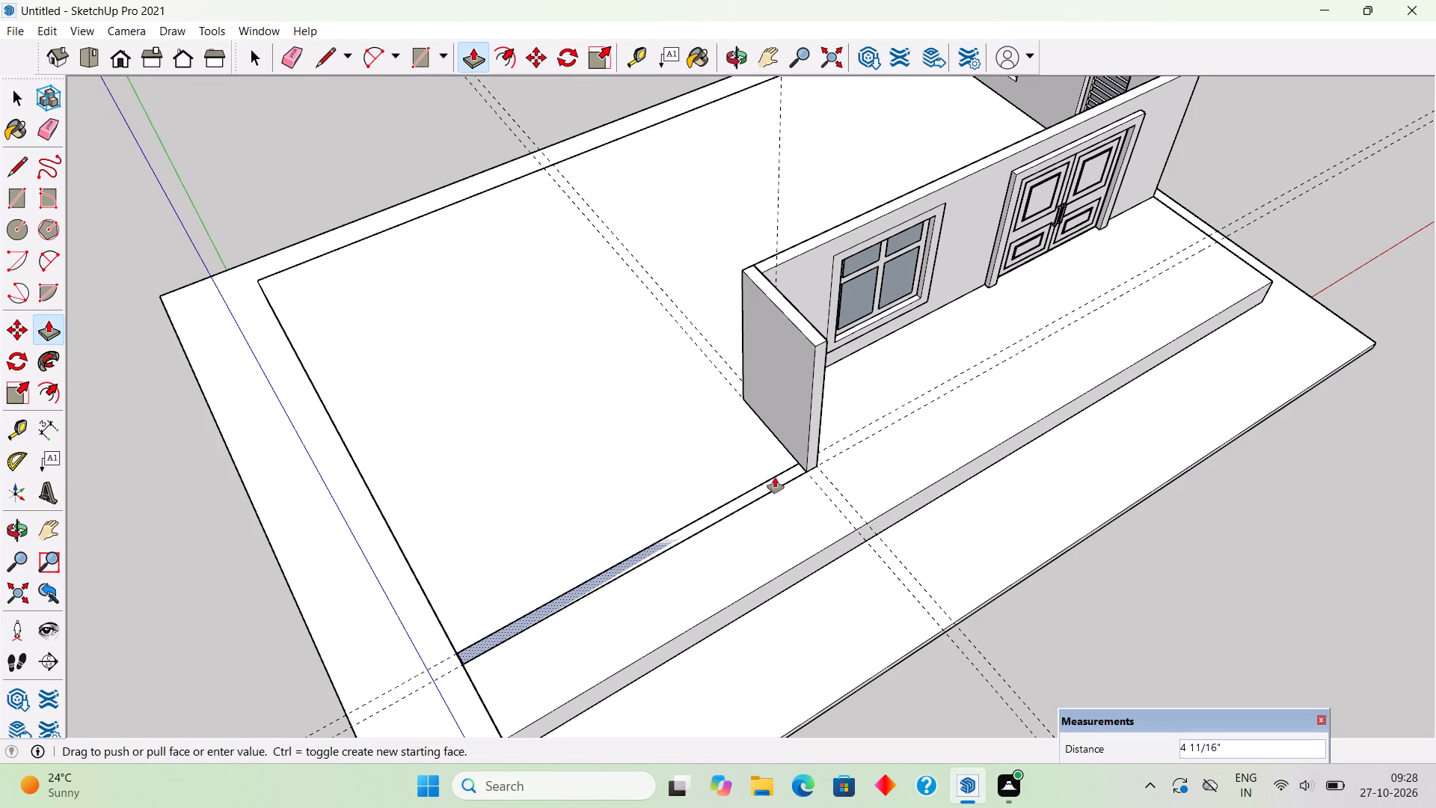
{"action": "left_click", "coordinate": [826, 335]}
{"action": "key", "text": "space"}
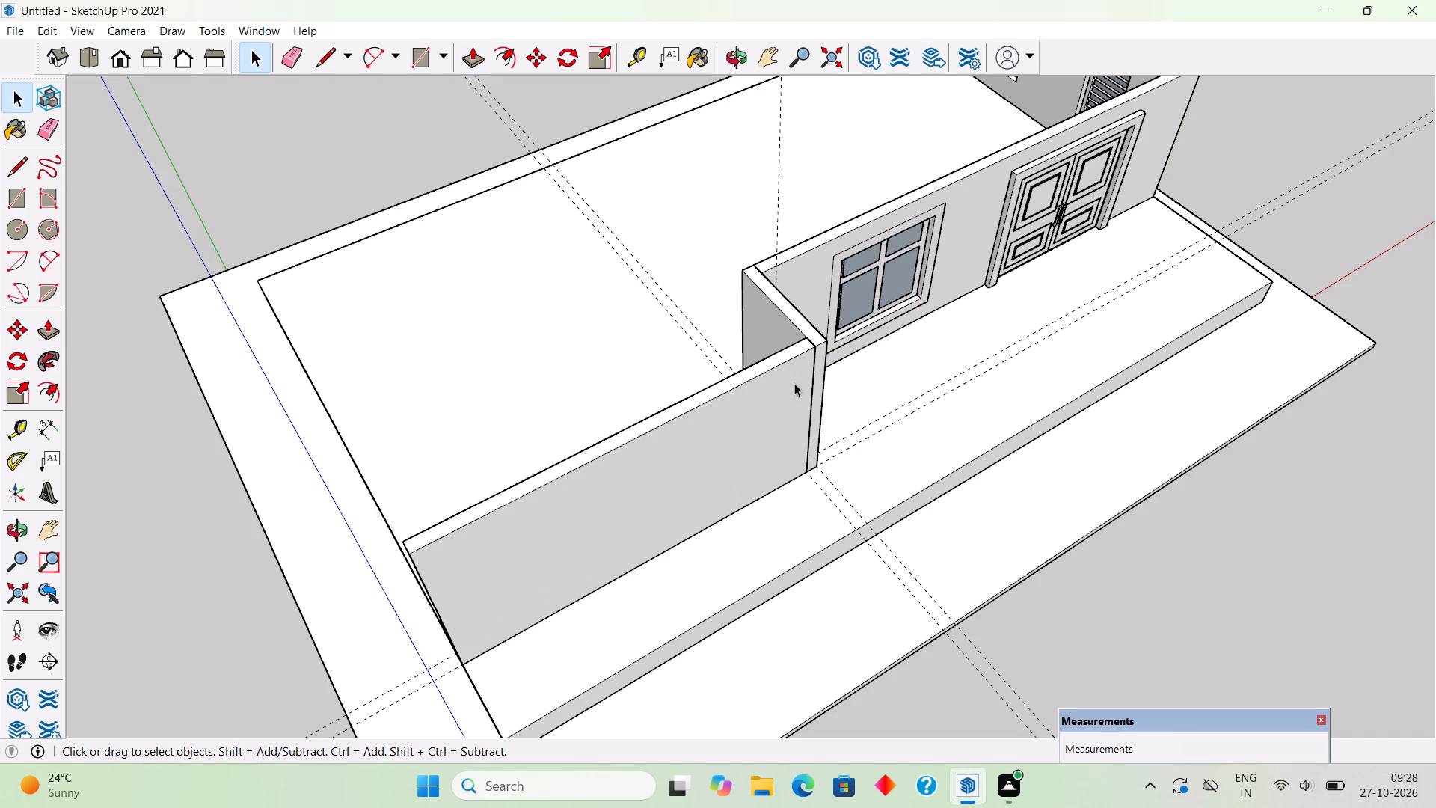
Select the whole side-bay front wall and make it a group.
{"action": "triple_click", "coordinate": [783, 391]}
{"action": "right_click", "coordinate": [783, 391]}
{"action": "left_click", "coordinate": [839, 548]}
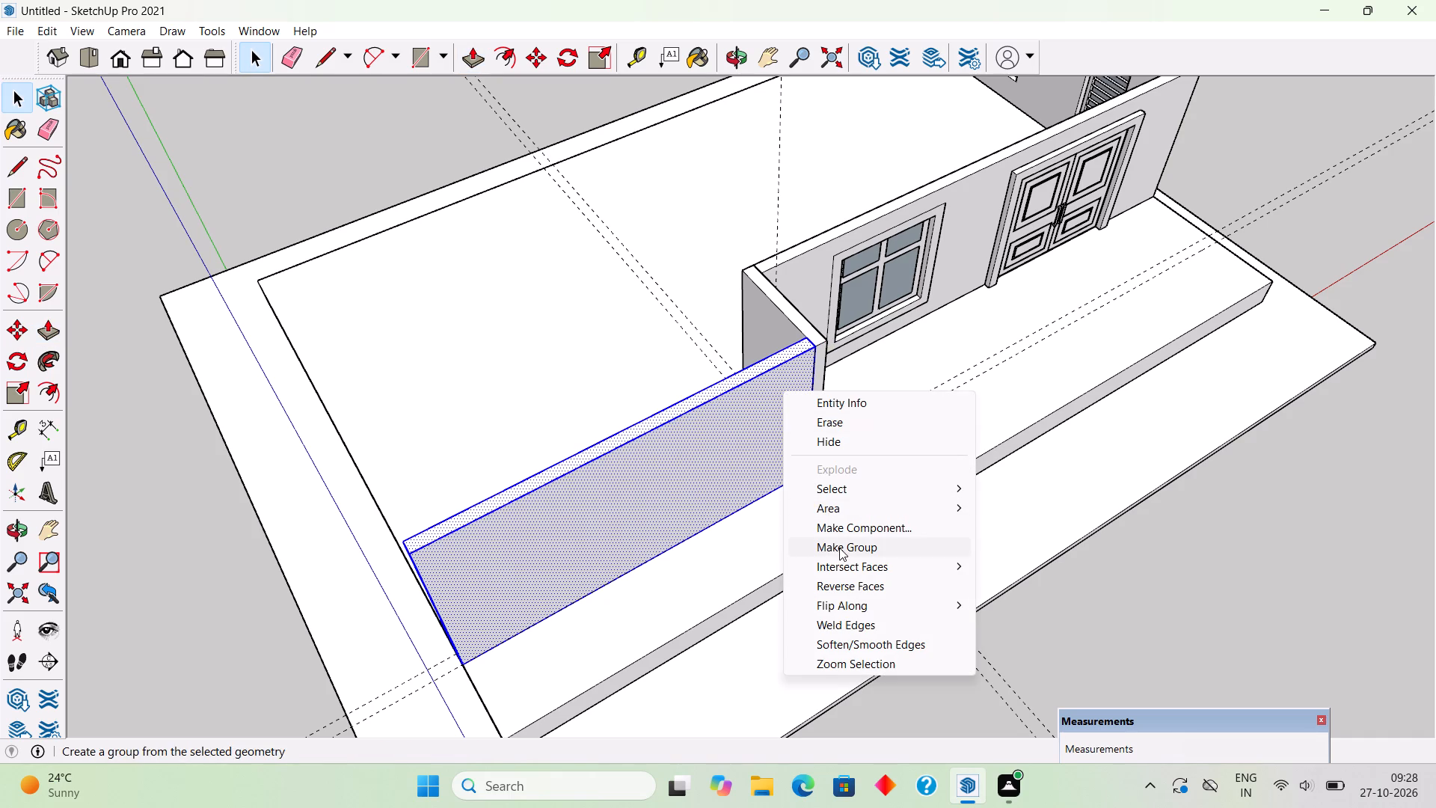
{"action": "scroll", "coordinate": [839, 548], "scroll_direction": "down", "scroll_amount": 6}
{"action": "left_click", "coordinate": [1220, 592]}
Examine the side-bay front wall, its free end and the plinth from the front and the side.
{"action": "middle_click_drag", "start_coordinate": [913, 539], "coordinate": [812, 349]}
{"action": "scroll", "coordinate": [619, 420], "scroll_direction": "up", "scroll_amount": 2}
{"action": "middle_click_drag", "start_coordinate": [778, 498], "coordinate": [679, 347]}
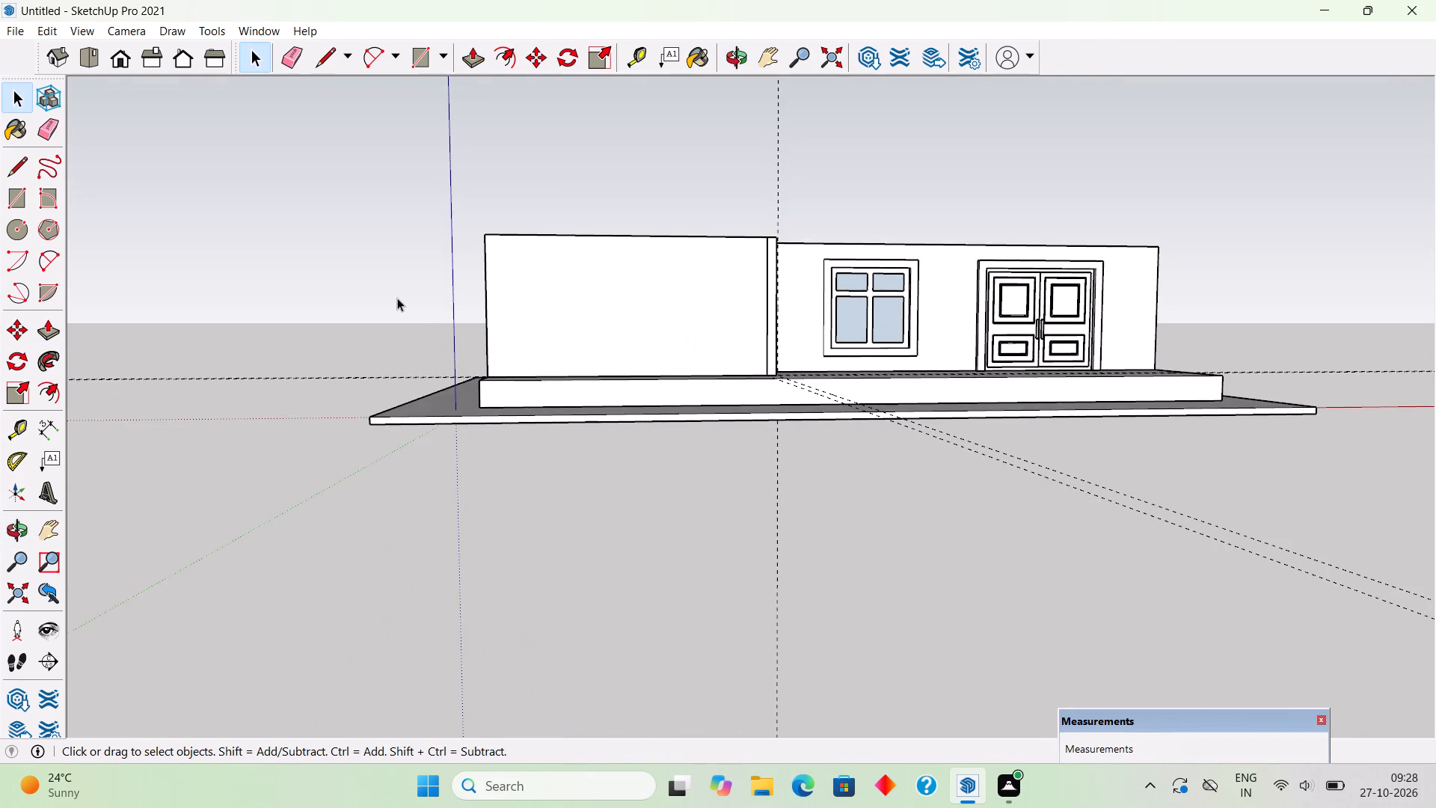
{"action": "scroll", "coordinate": [397, 298], "scroll_direction": "up", "scroll_amount": 4}
{"action": "scroll", "coordinate": [397, 298], "scroll_direction": "down", "scroll_amount": 5}
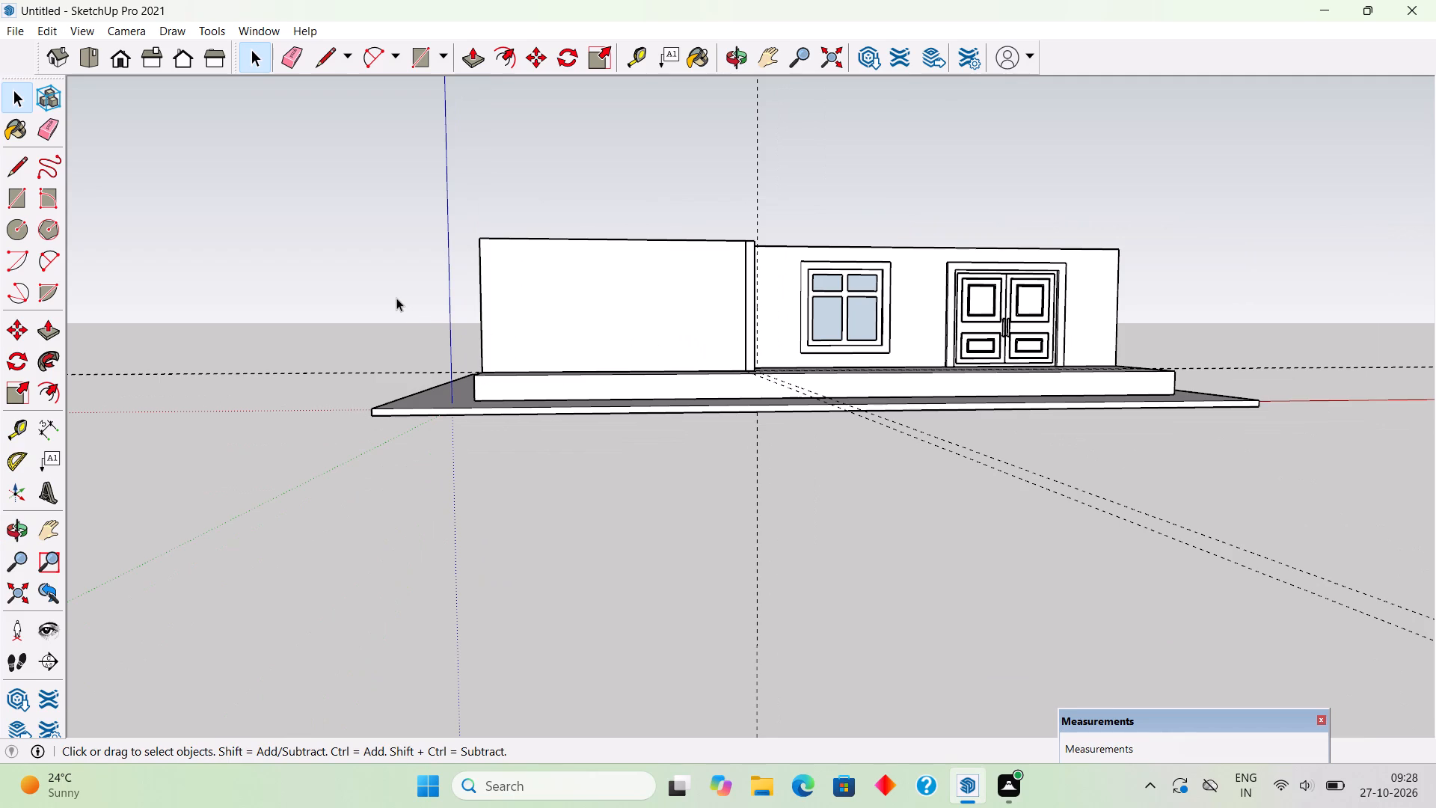
{"action": "scroll", "coordinate": [391, 294], "scroll_direction": "down", "scroll_amount": 2}
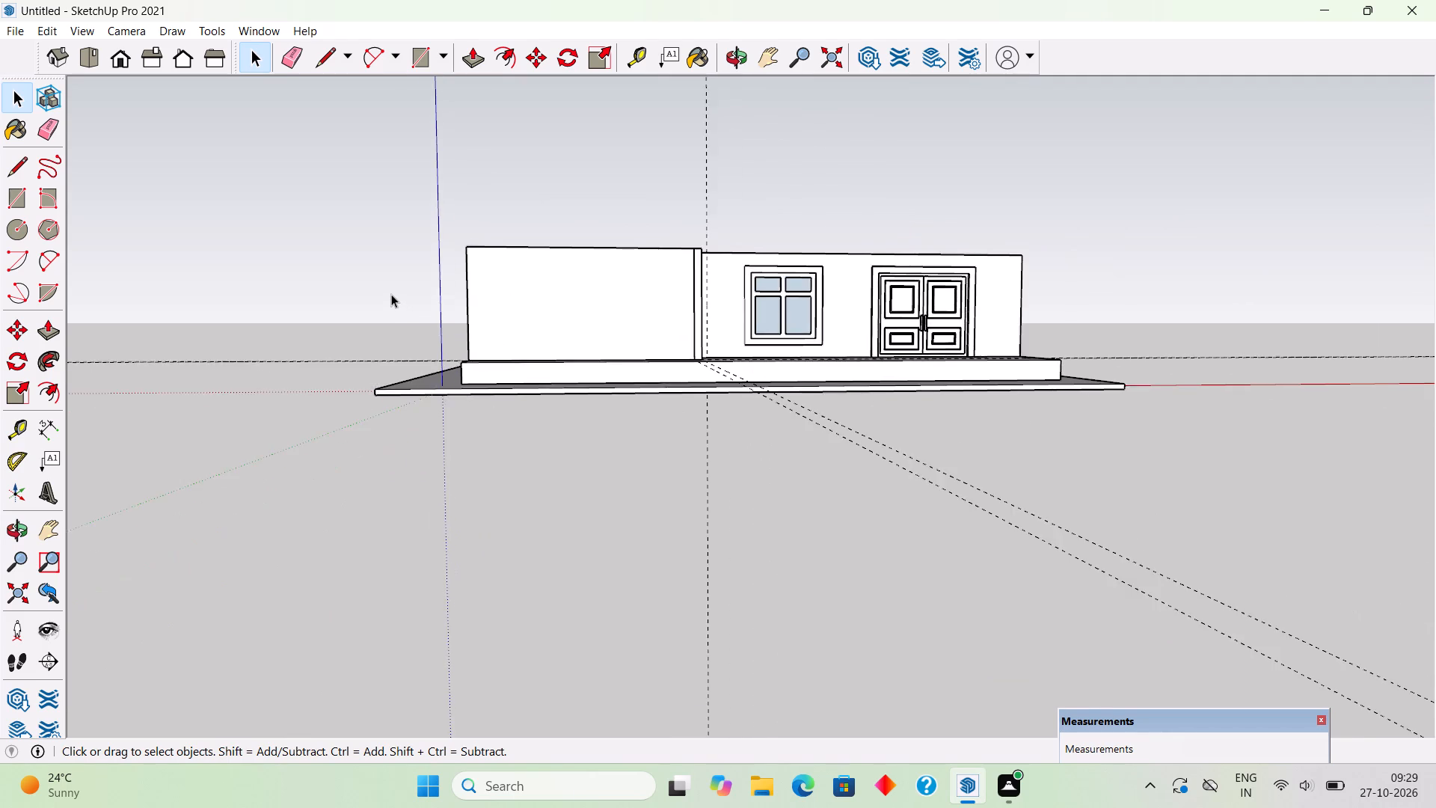
{"action": "scroll", "coordinate": [391, 294], "scroll_direction": "down", "scroll_amount": 3}
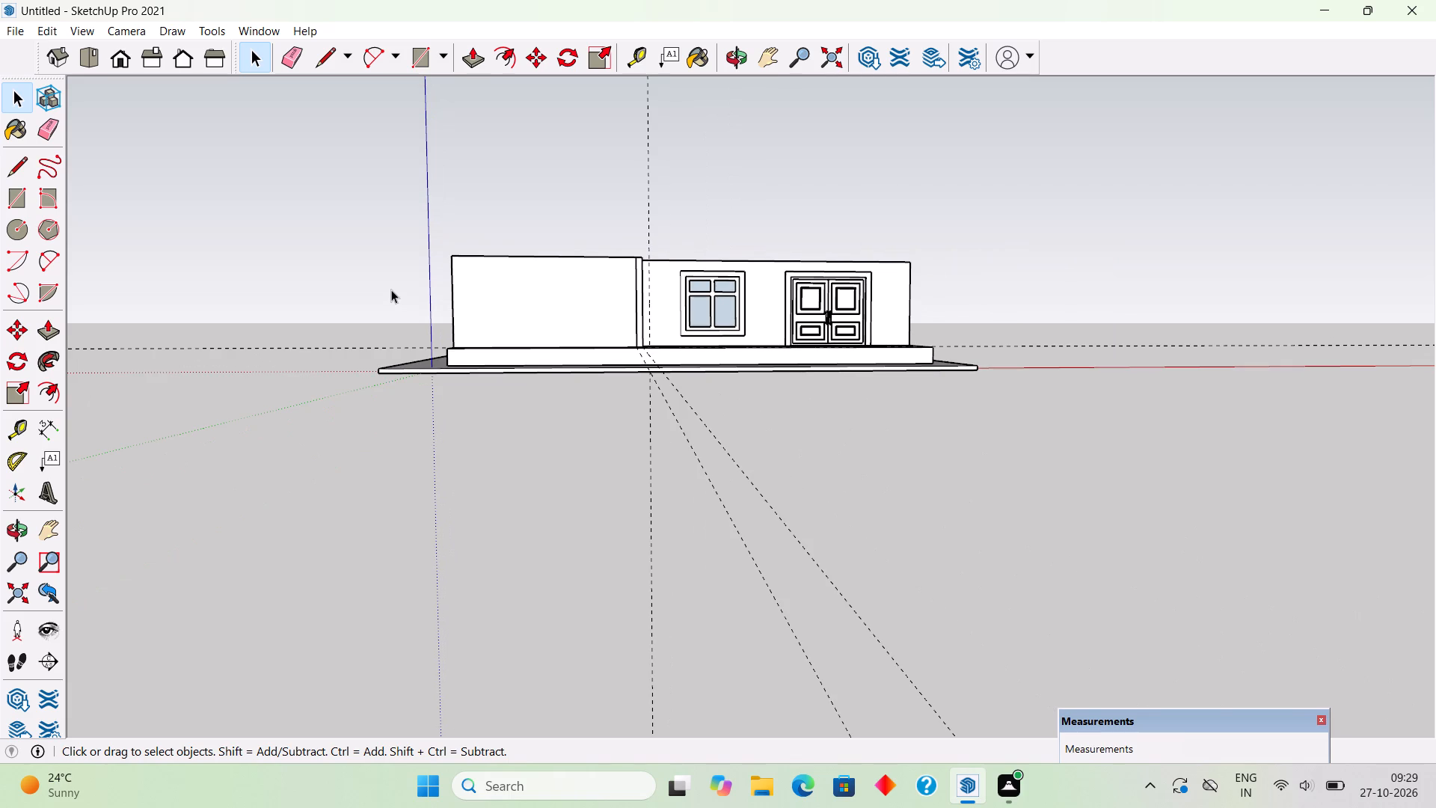
{"action": "scroll", "coordinate": [391, 290], "scroll_direction": "down", "scroll_amount": 2}
{"action": "middle_click_drag", "start_coordinate": [411, 323], "coordinate": [492, 376]}
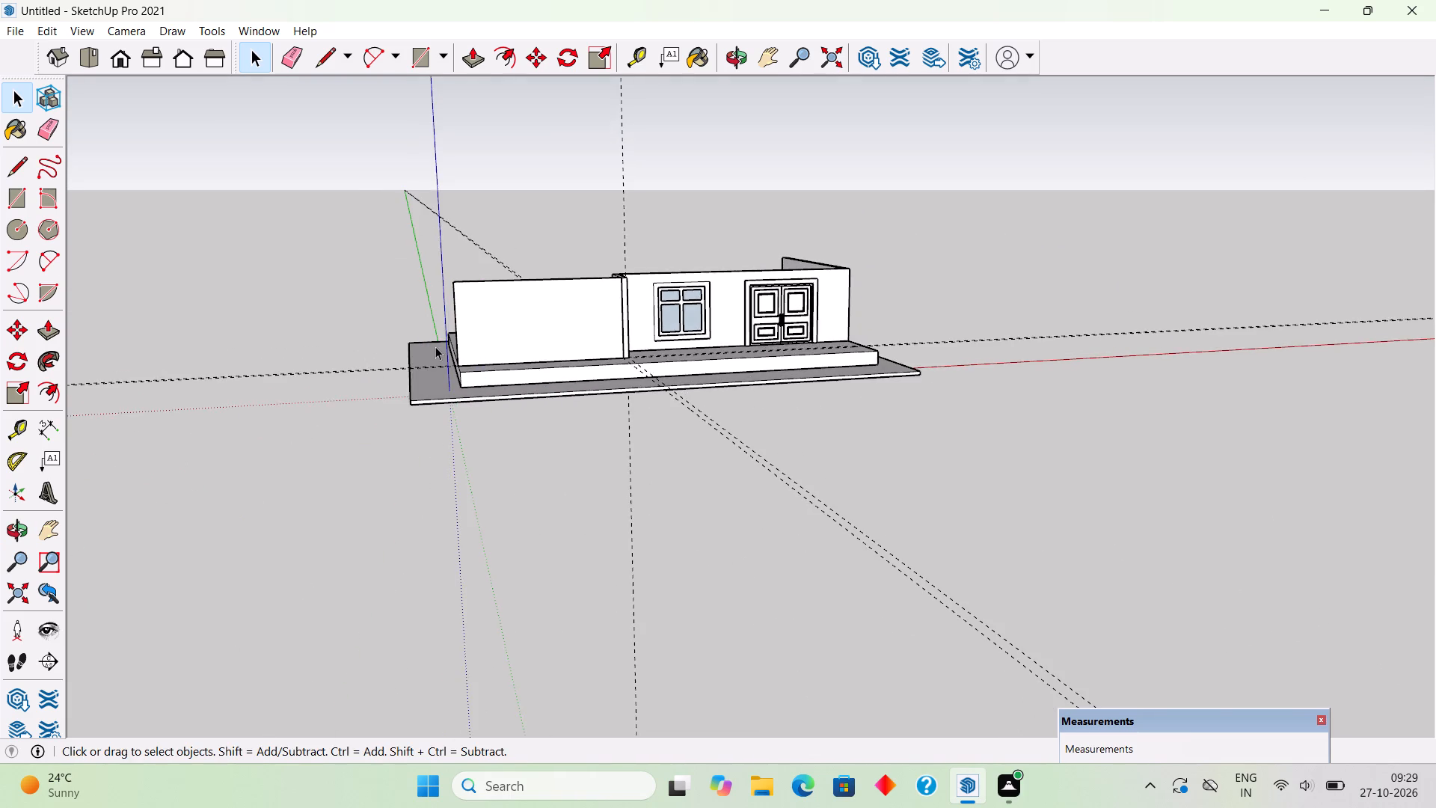
{"action": "scroll", "coordinate": [366, 325], "scroll_direction": "up", "scroll_amount": 8}
{"action": "middle_click_drag", "start_coordinate": [544, 340], "coordinate": [486, 321]}
{"action": "scroll", "coordinate": [307, 280], "scroll_direction": "up", "scroll_amount": 1}
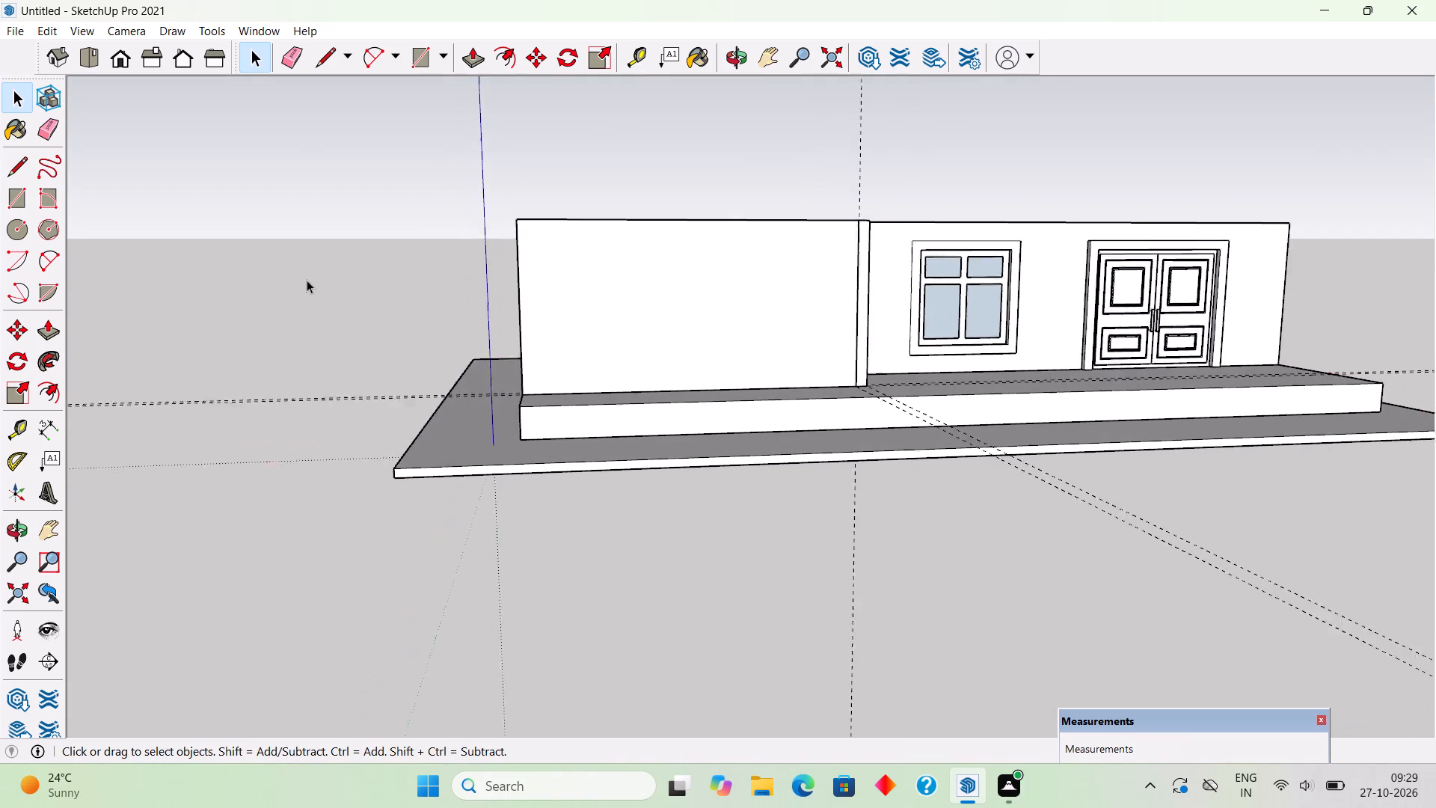
{"action": "scroll", "coordinate": [307, 280], "scroll_direction": "up", "scroll_amount": 2}
{"action": "middle_click_drag", "start_coordinate": [378, 299], "coordinate": [369, 291]}
{"action": "scroll", "coordinate": [327, 284], "scroll_direction": "up", "scroll_amount": 3}
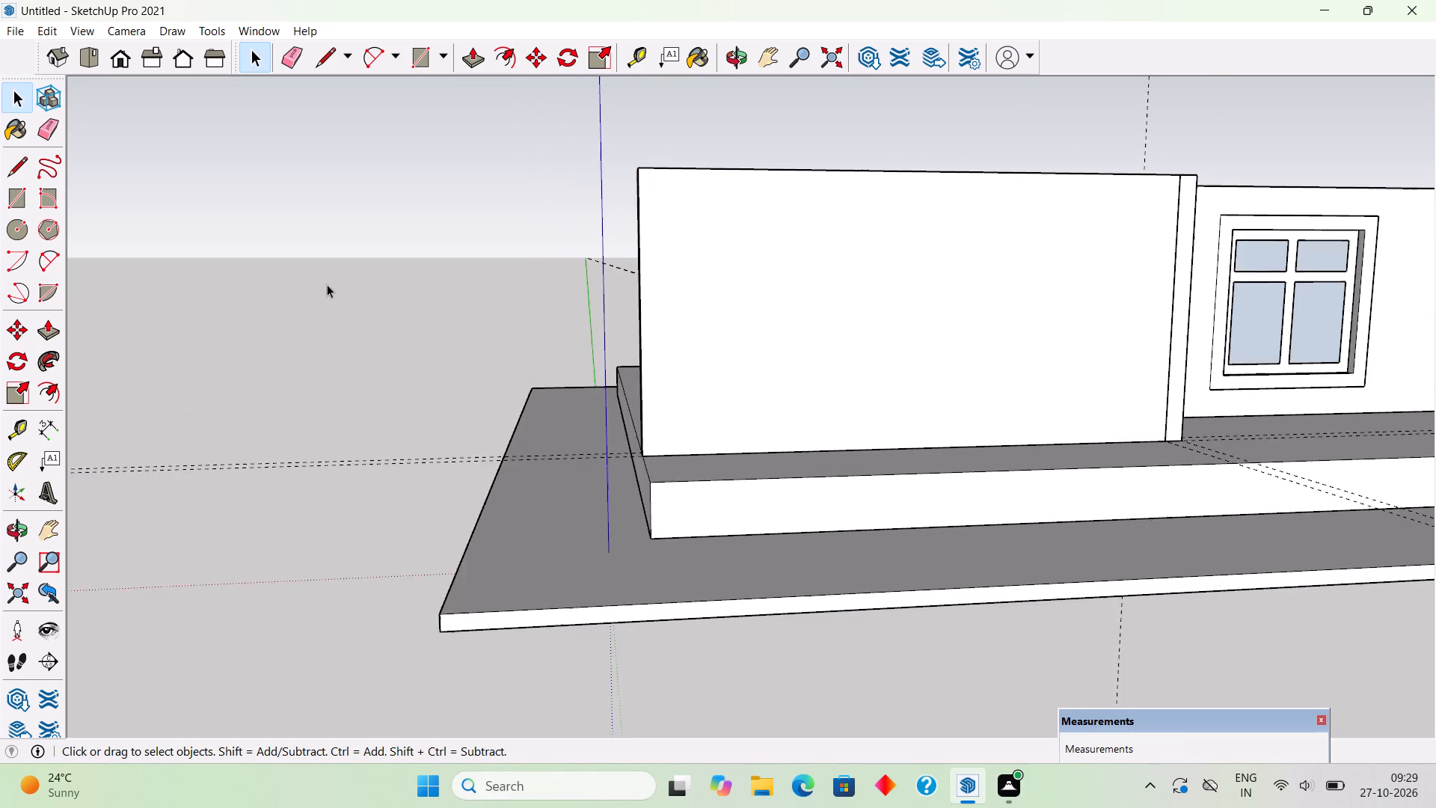
{"action": "scroll", "coordinate": [327, 284], "scroll_direction": "up", "scroll_amount": 1}
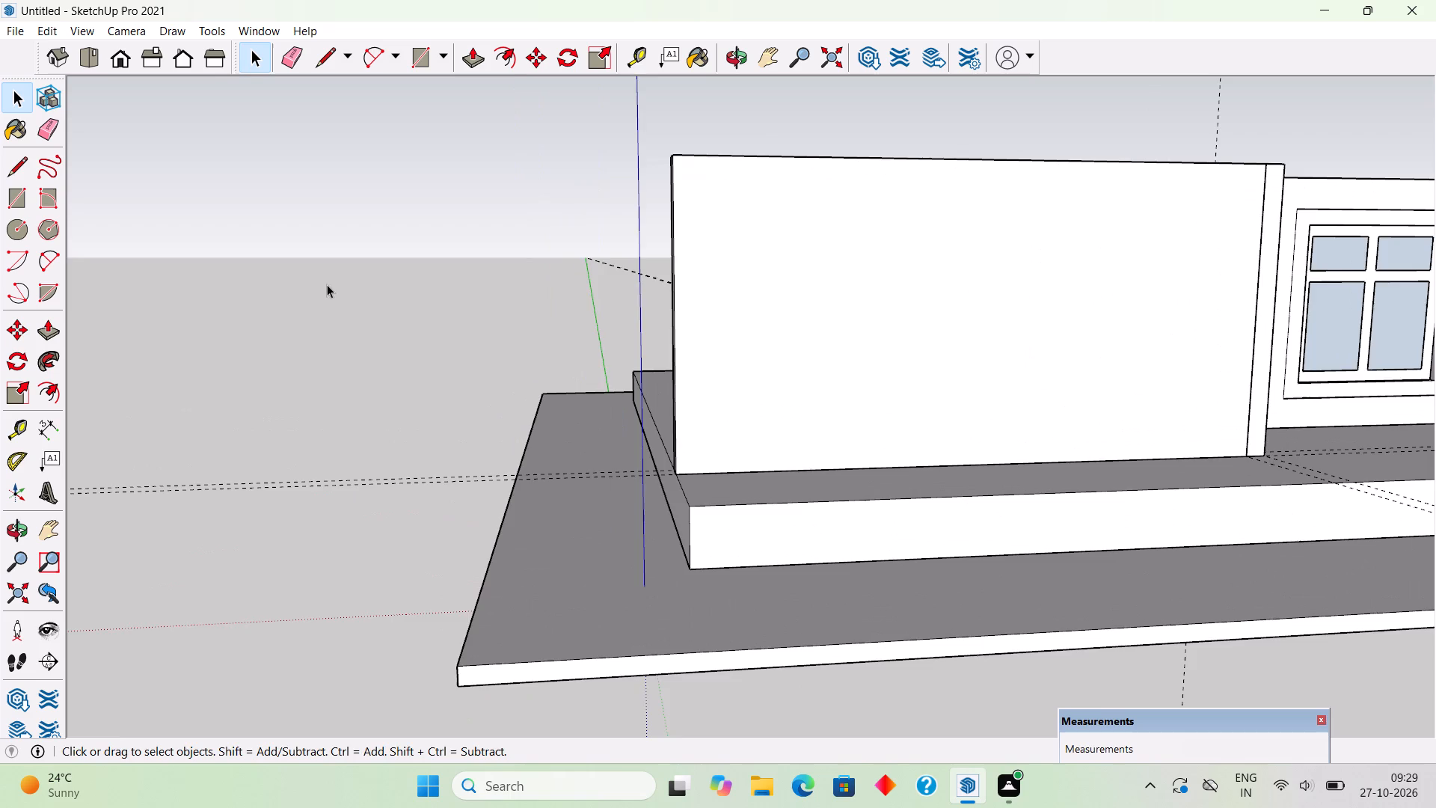
{"action": "middle_click_drag", "start_coordinate": [346, 292], "coordinate": [984, 362]}
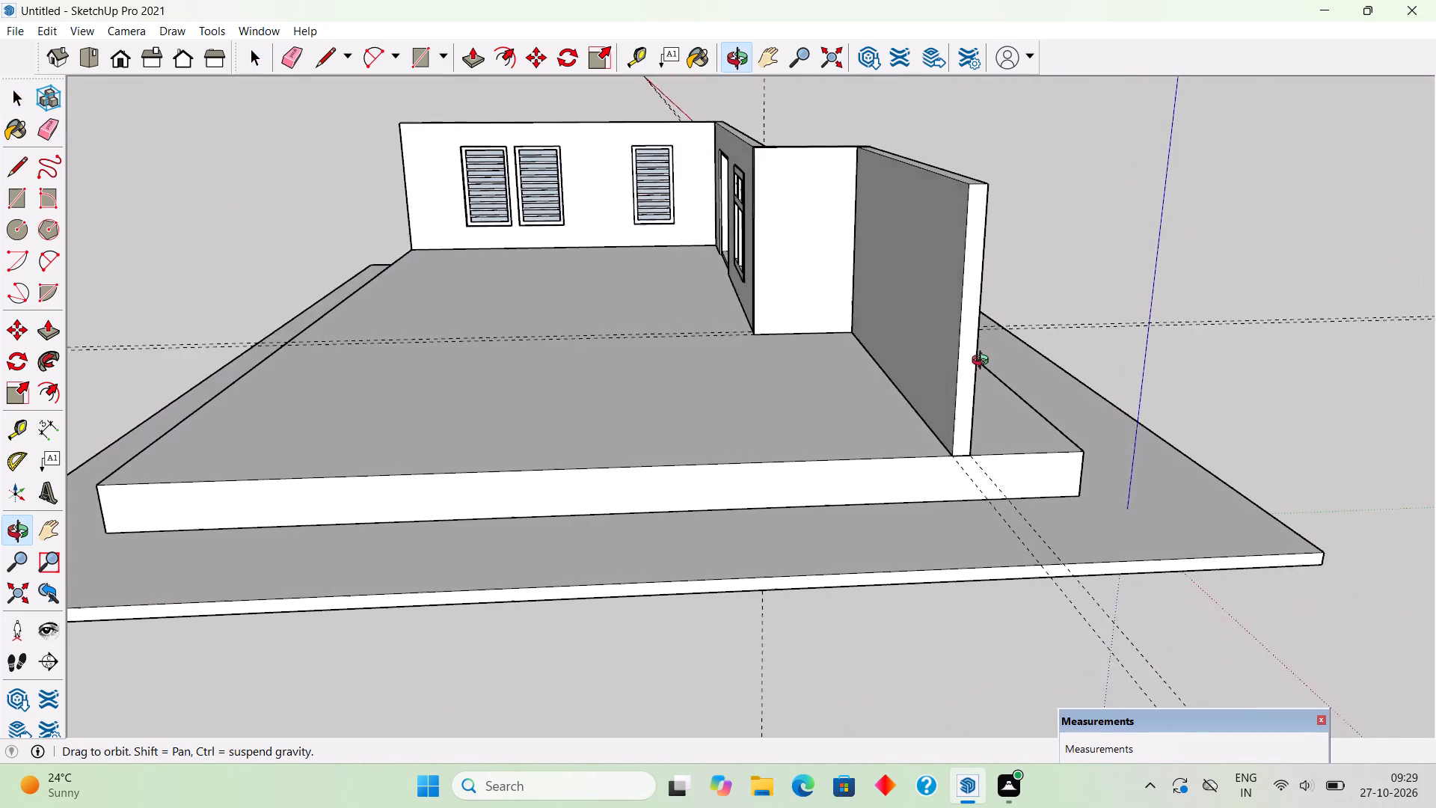
{"action": "middle_click_drag", "start_coordinate": [984, 362], "coordinate": [494, 304]}
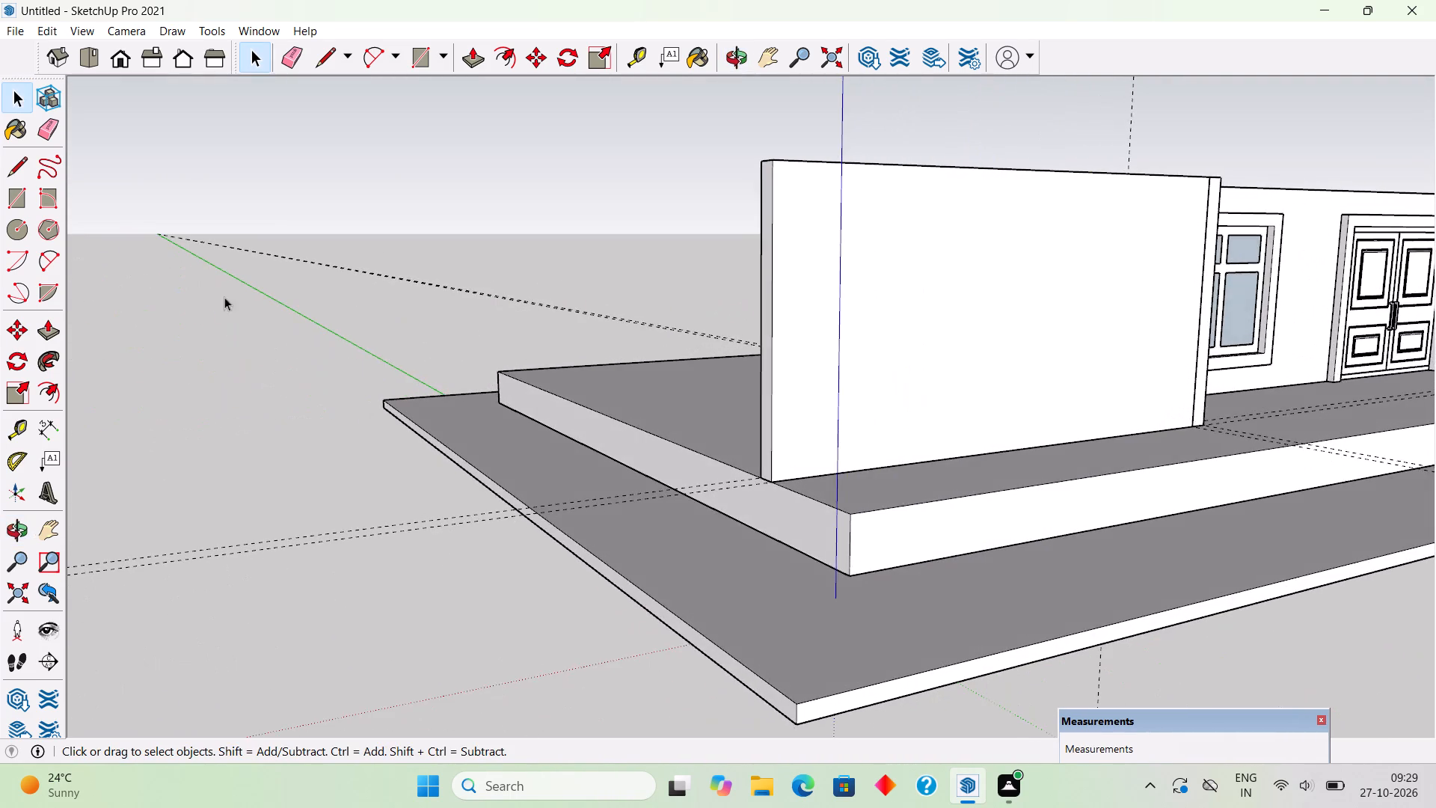
{"action": "scroll", "coordinate": [215, 296], "scroll_direction": "down", "scroll_amount": 4}
{"action": "scroll", "coordinate": [480, 361], "scroll_direction": "up", "scroll_amount": 1}
{"action": "middle_click_drag", "start_coordinate": [460, 361], "coordinate": [374, 349]}
{"action": "scroll", "coordinate": [286, 321], "scroll_direction": "down", "scroll_amount": 5}
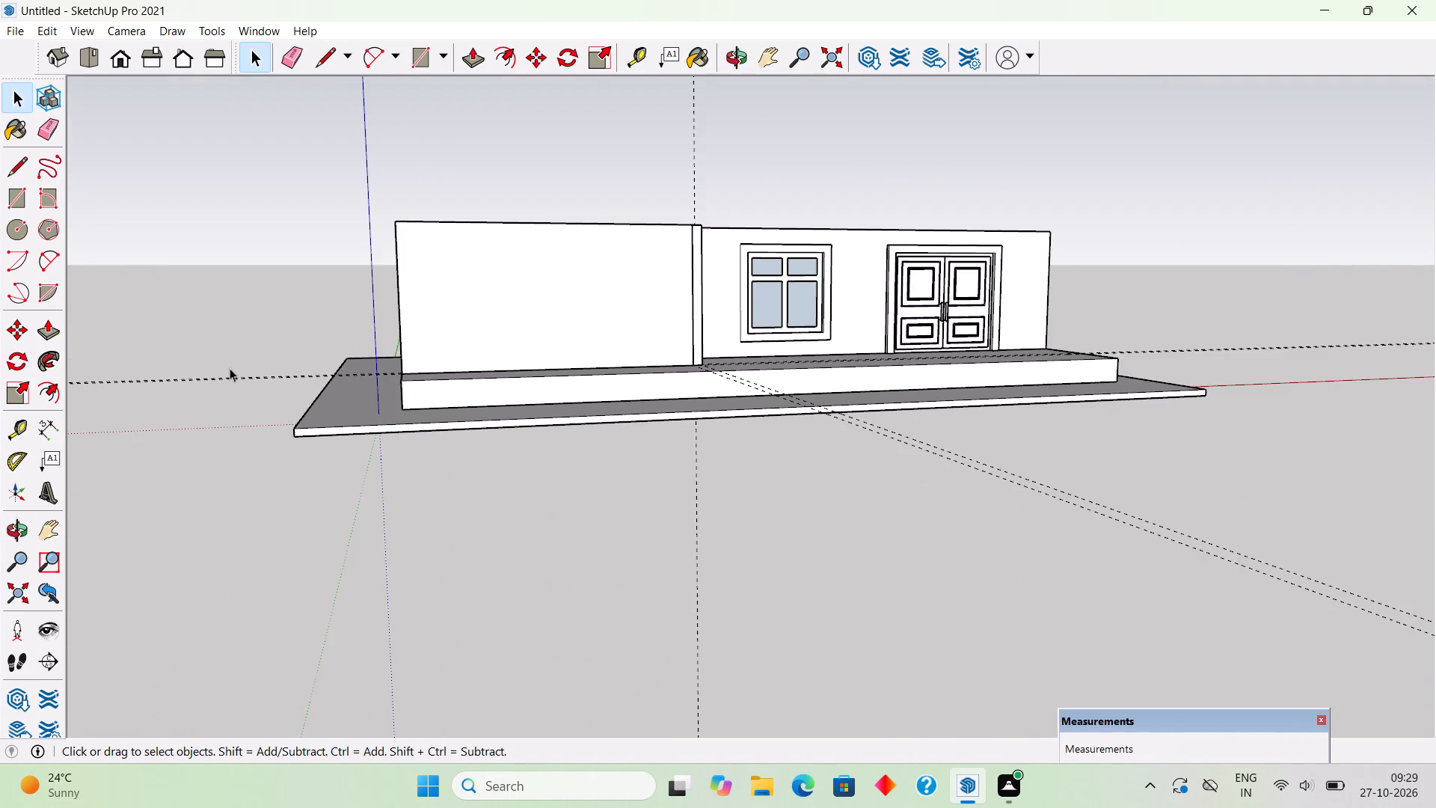
{"action": "scroll", "coordinate": [212, 348], "scroll_direction": "up", "scroll_amount": 5}
{"action": "middle_click_drag", "start_coordinate": [542, 335], "coordinate": [470, 326]}
{"action": "scroll", "coordinate": [277, 252], "scroll_direction": "up", "scroll_amount": 5}
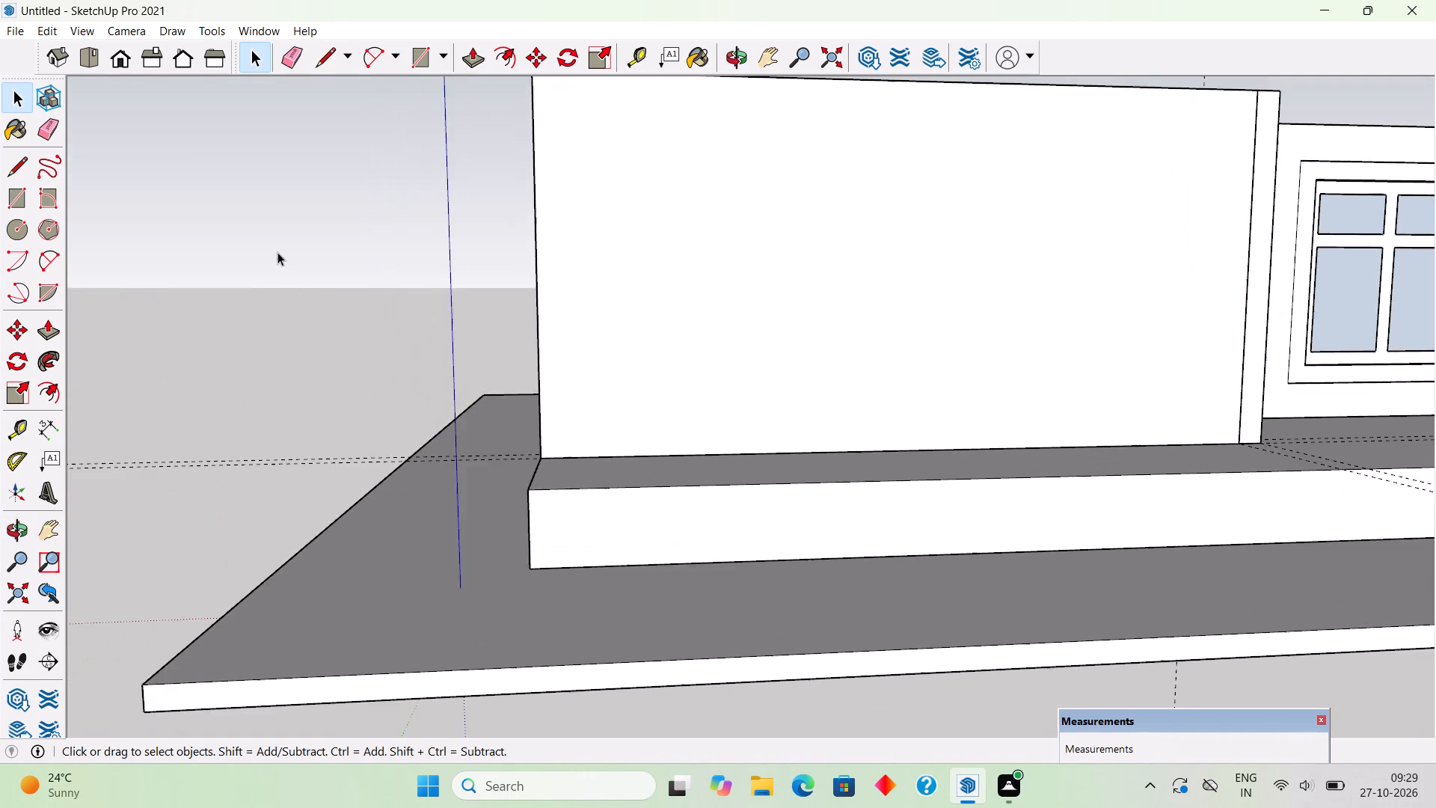
{"action": "scroll", "coordinate": [277, 252], "scroll_direction": "down", "scroll_amount": 3}
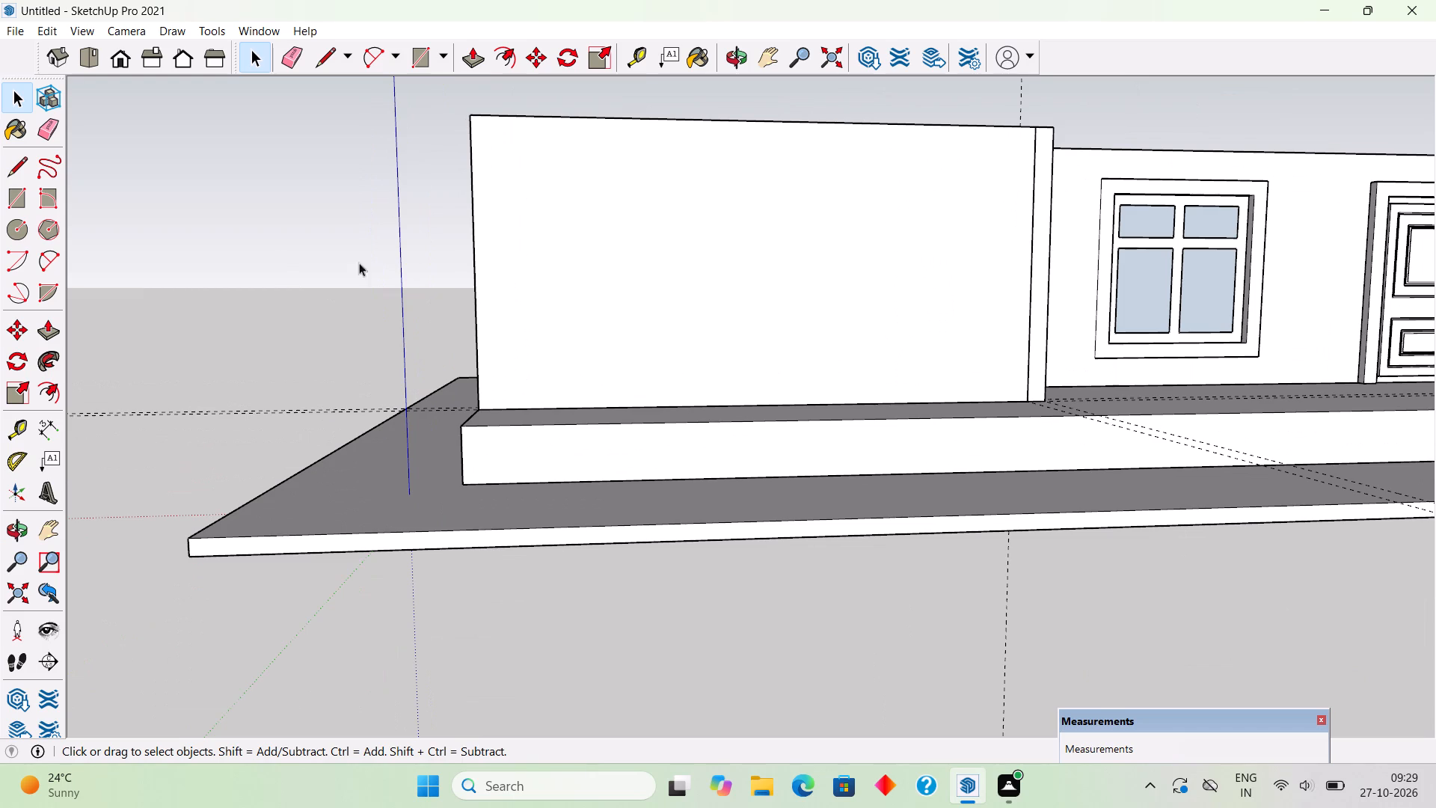
Place a vertical guide 2' from the side-bay wall's edge at the return wall, offset towards the window.
{"action": "key", "text": "t"}
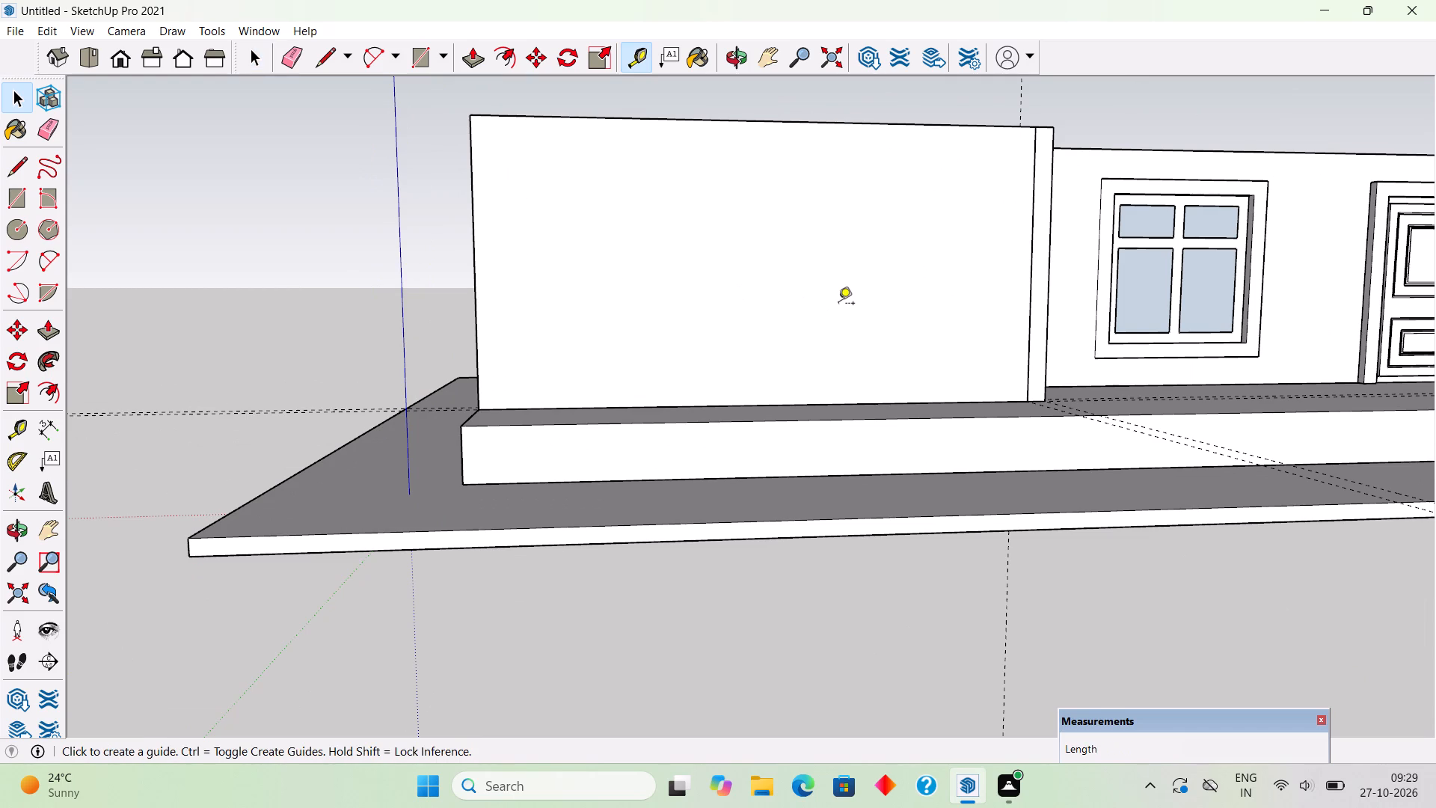
{"action": "left_click", "coordinate": [1028, 332]}
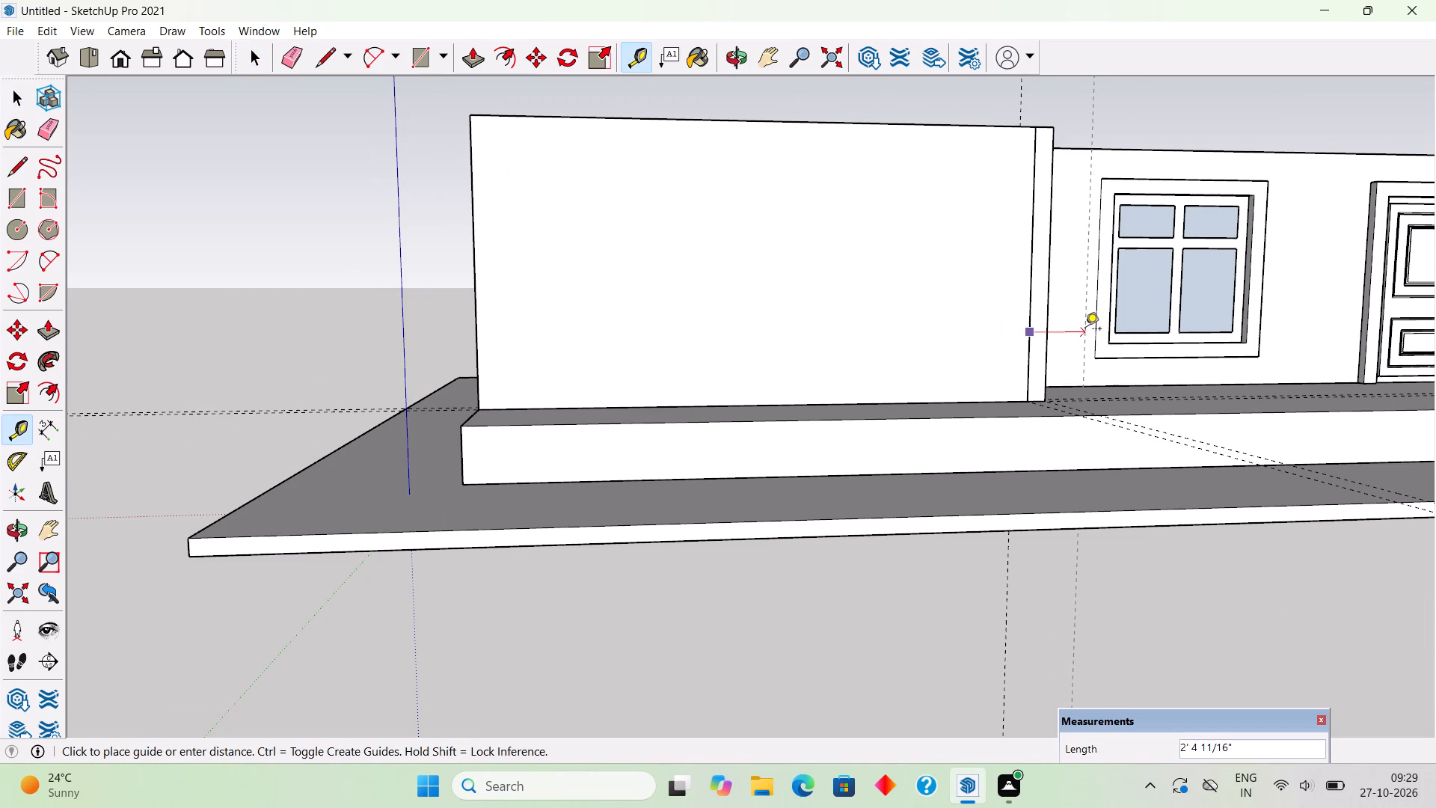
{"action": "key", "text": "2"}
{"action": "key", "text": "apostrophe"}
{"action": "key", "text": "Return"}
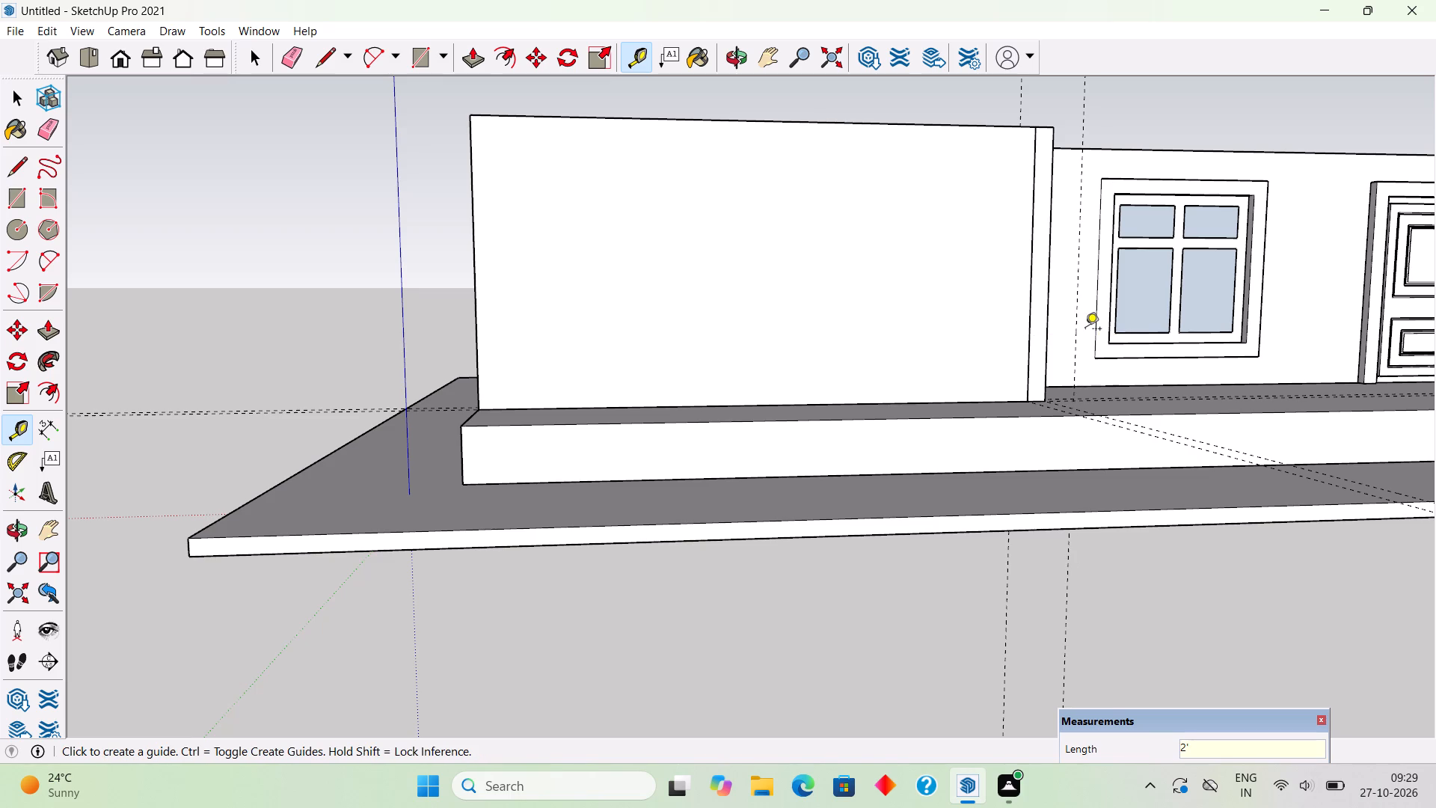
{"action": "key", "text": "space"}
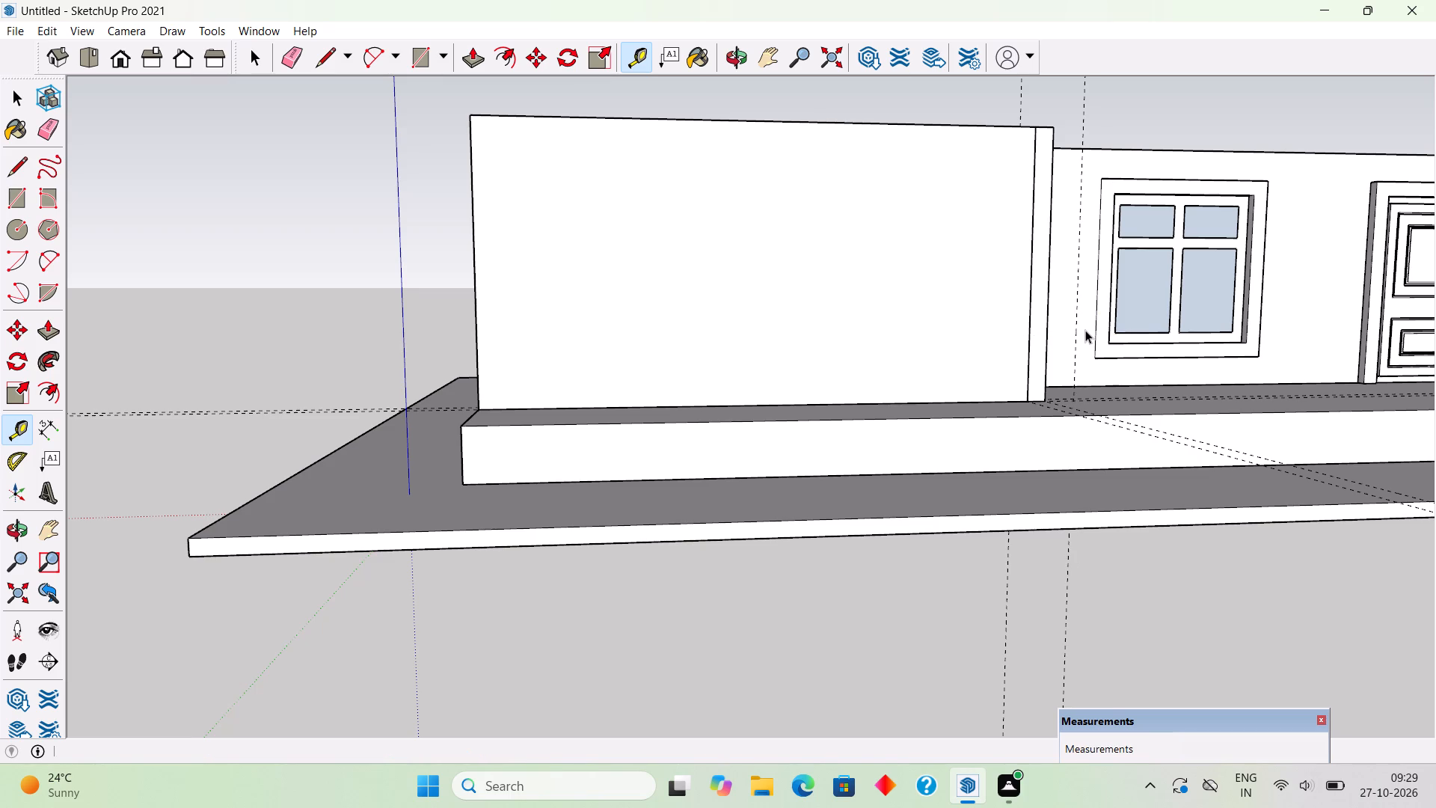
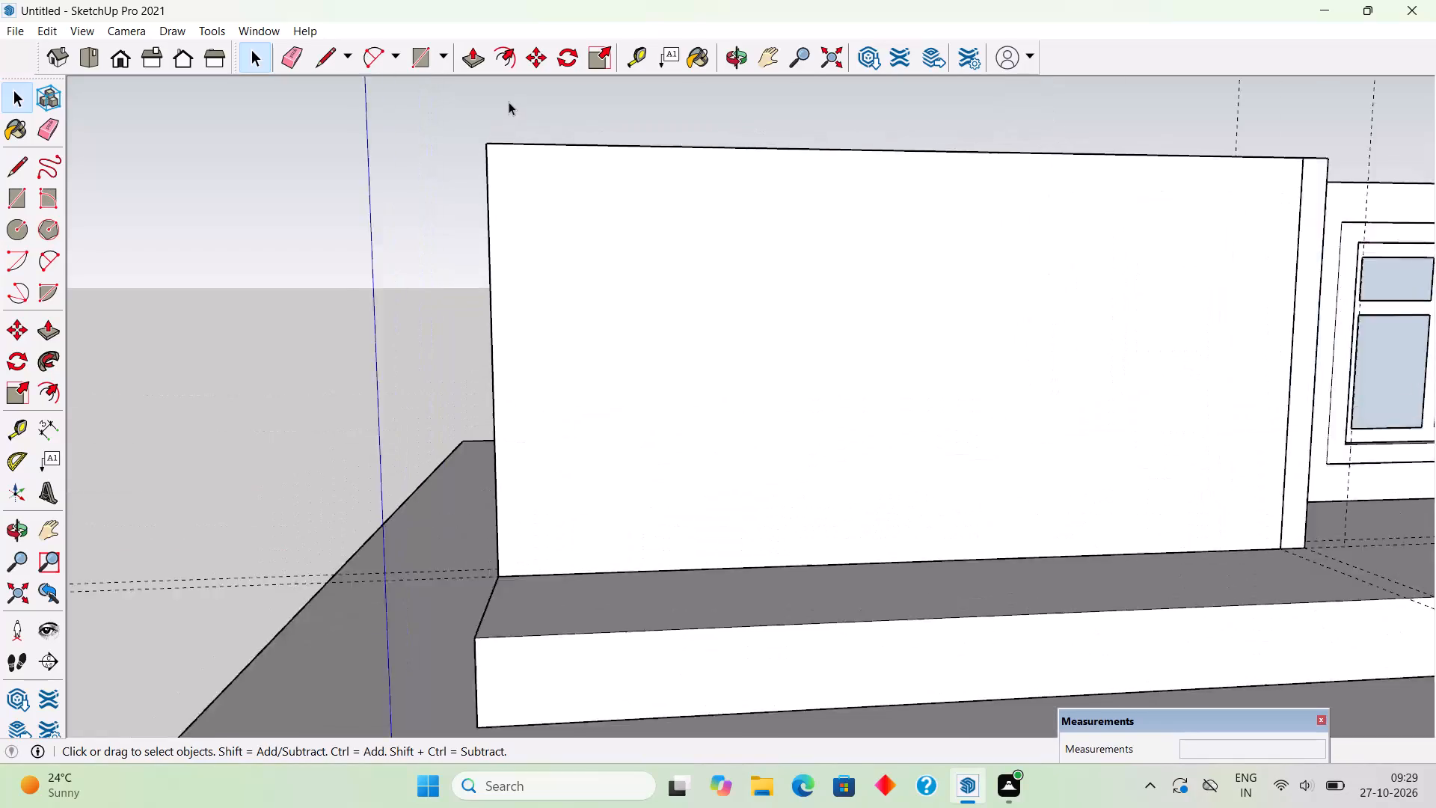
Draw a 2' by 11' vertical rectangle from the side-bay front wall's top corner to the foot of the 2' guide.
{"action": "scroll", "coordinate": [509, 102], "scroll_direction": "down", "scroll_amount": 2}
{"action": "middle_click_drag", "start_coordinate": [512, 132], "coordinate": [425, 146]}
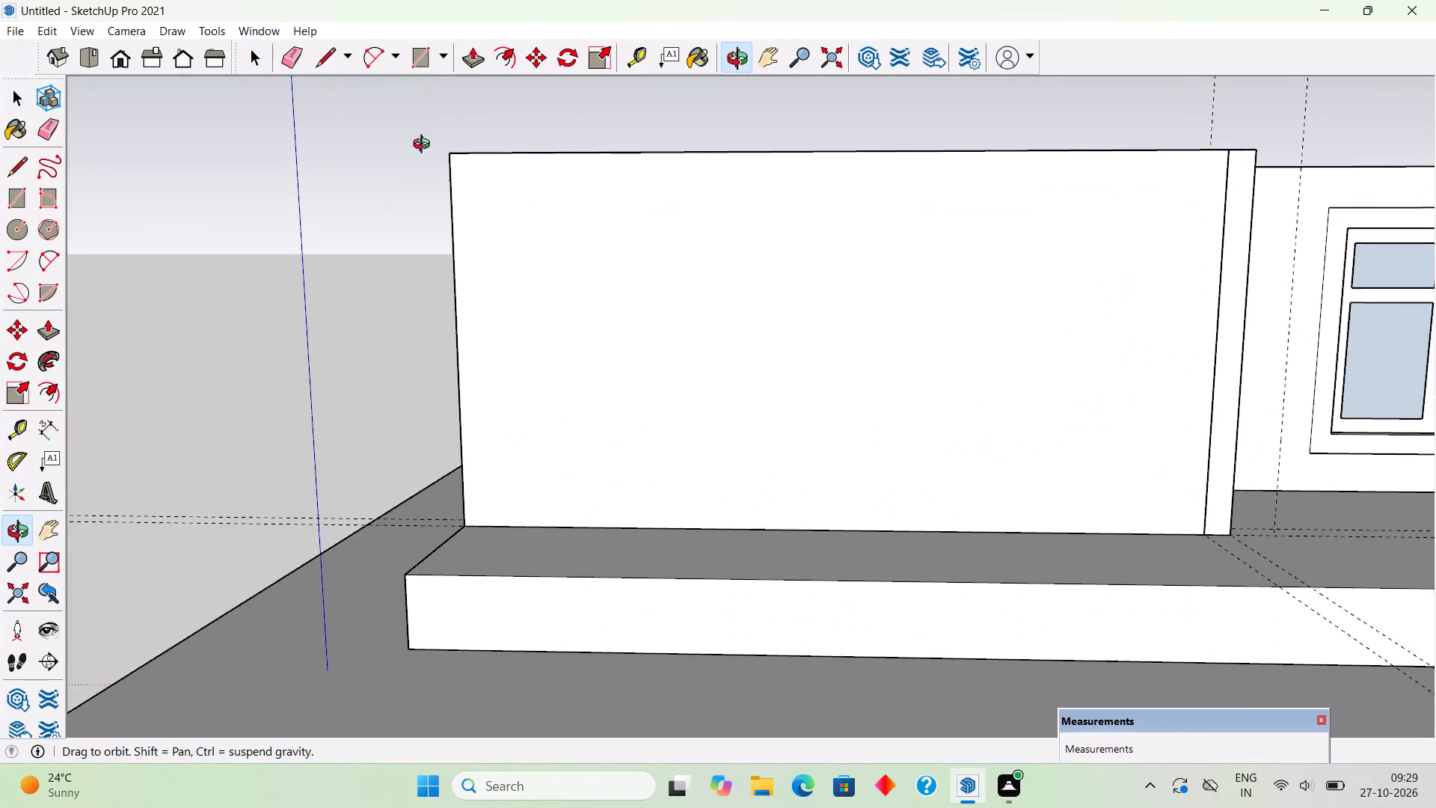
{"action": "middle_click_drag", "start_coordinate": [425, 146], "coordinate": [545, 215]}
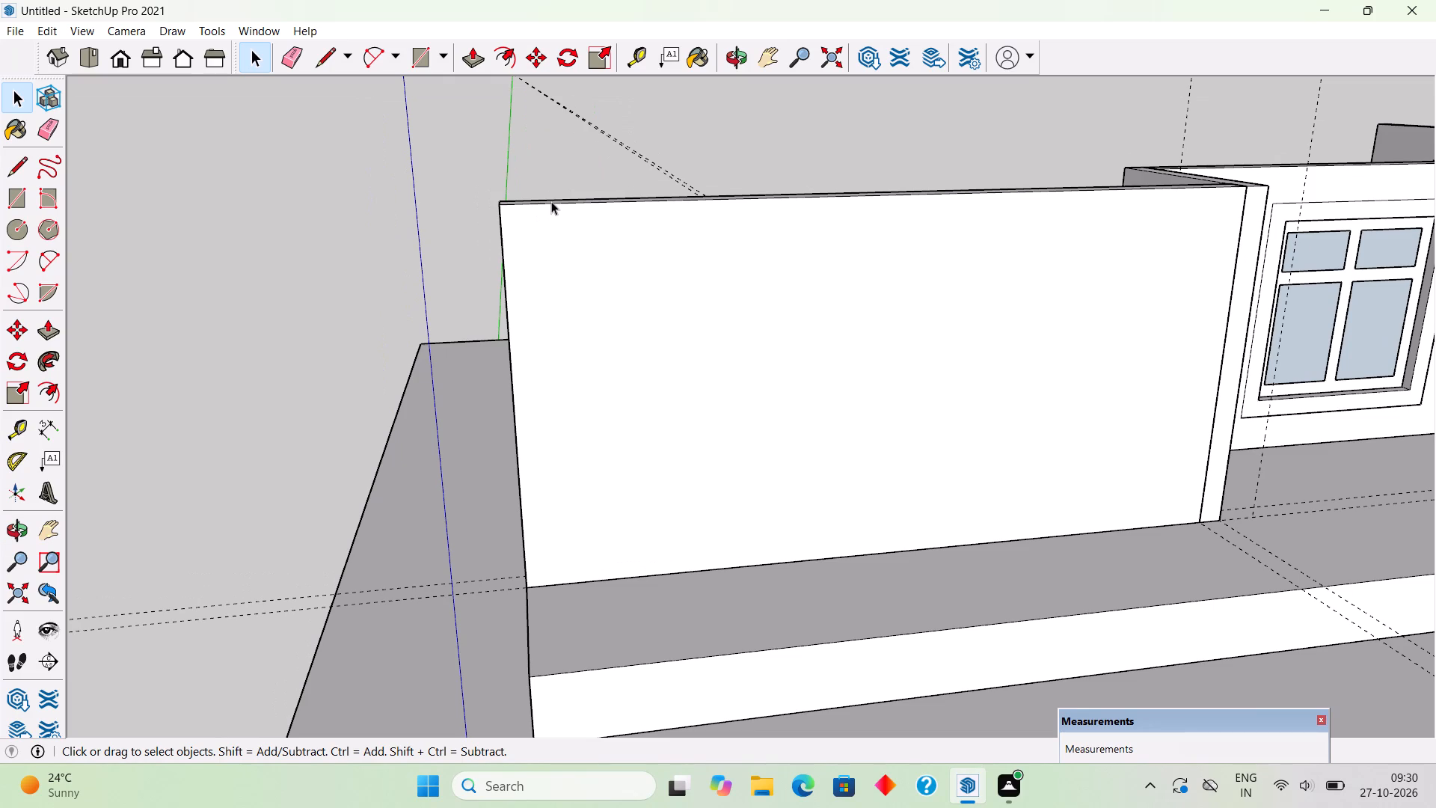
{"action": "scroll", "coordinate": [553, 192], "scroll_direction": "down", "scroll_amount": 3}
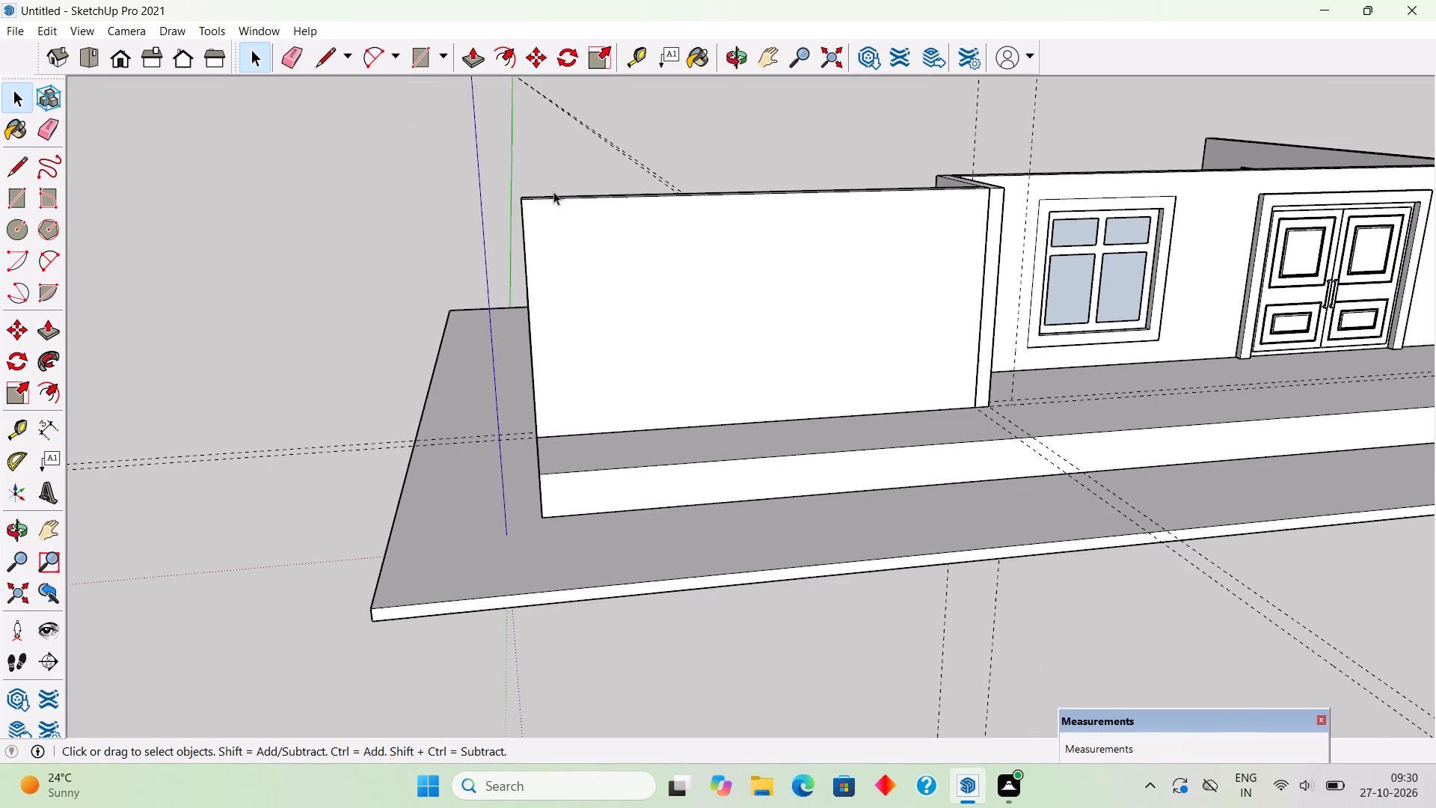
{"action": "scroll", "coordinate": [553, 192], "scroll_direction": "down", "scroll_amount": 1}
{"action": "scroll", "coordinate": [609, 208], "scroll_direction": "up", "scroll_amount": 2}
{"action": "scroll", "coordinate": [732, 259], "scroll_direction": "up", "scroll_amount": 1}
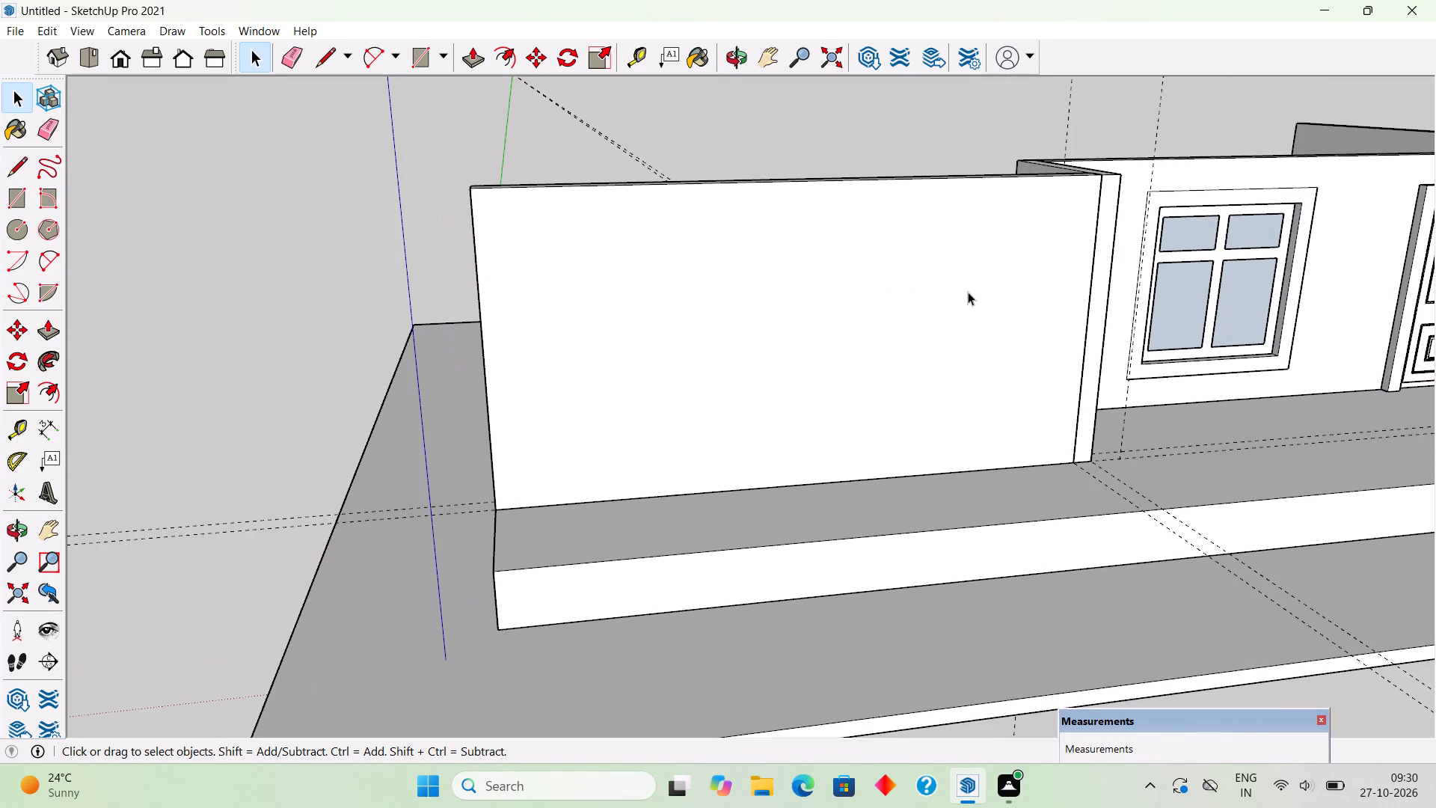
{"action": "middle_click_drag", "start_coordinate": [1054, 328], "coordinate": [1170, 384]}
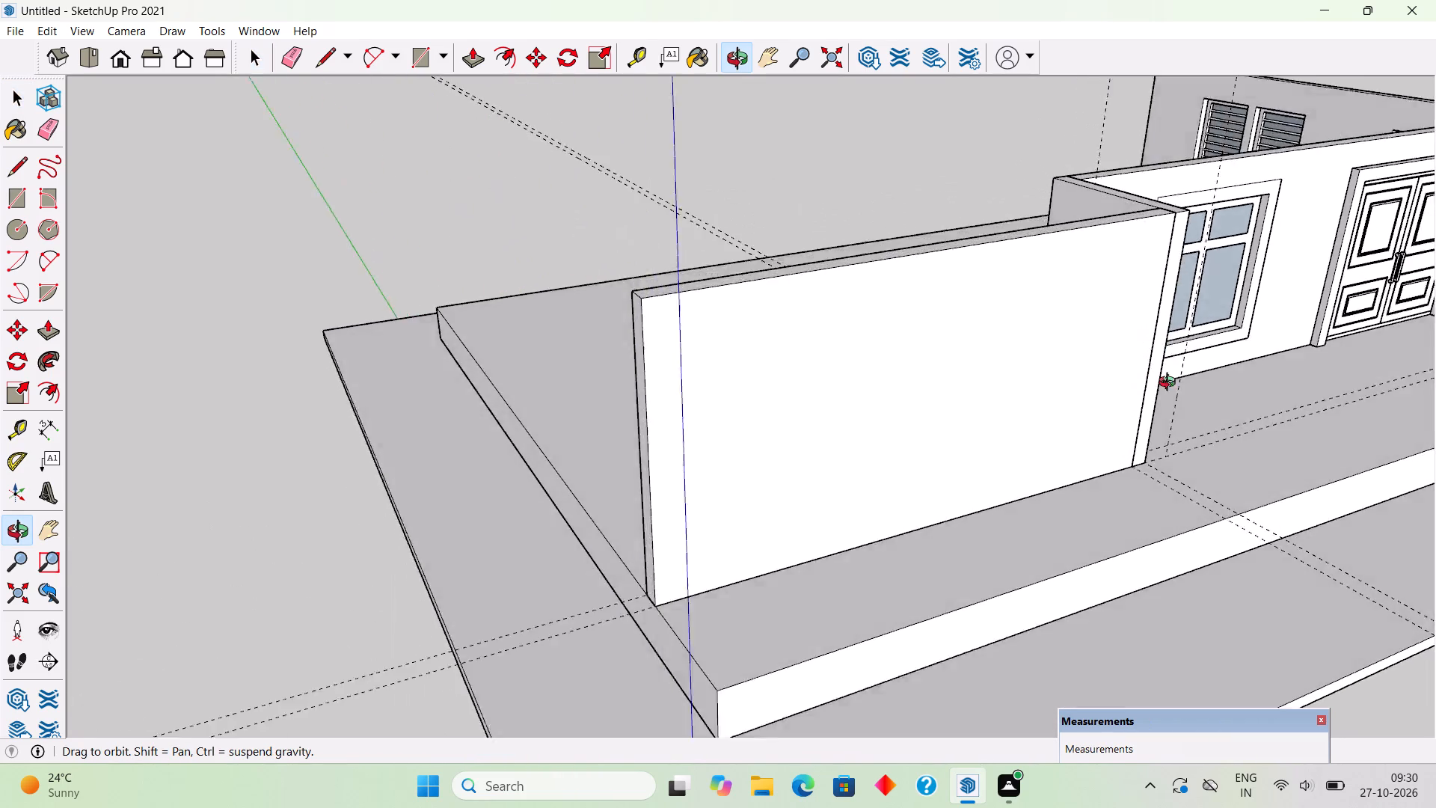
{"action": "middle_click_drag", "start_coordinate": [1170, 384], "coordinate": [1108, 423]}
{"action": "scroll", "coordinate": [1108, 422], "scroll_direction": "up", "scroll_amount": 3}
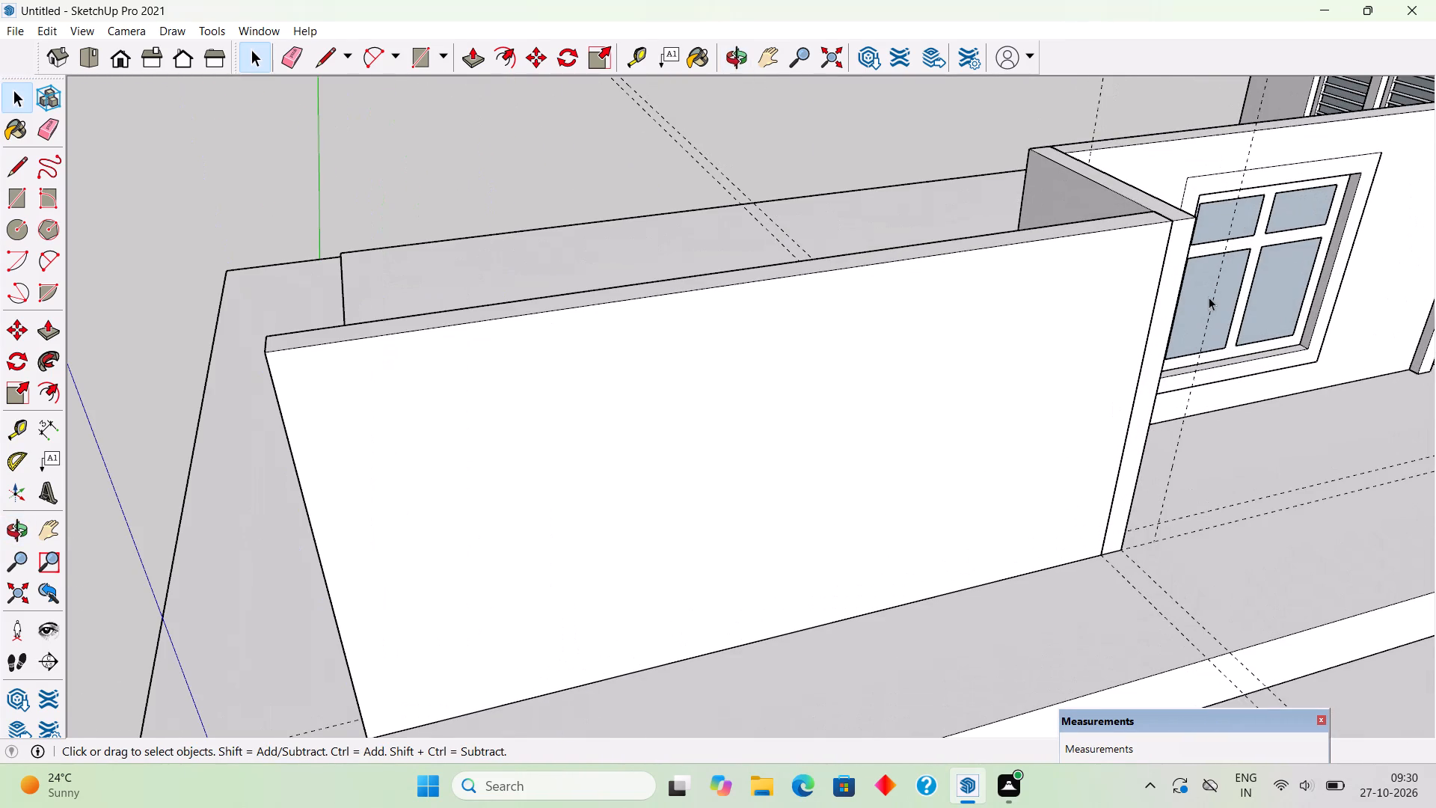
{"action": "key", "text": "r"}
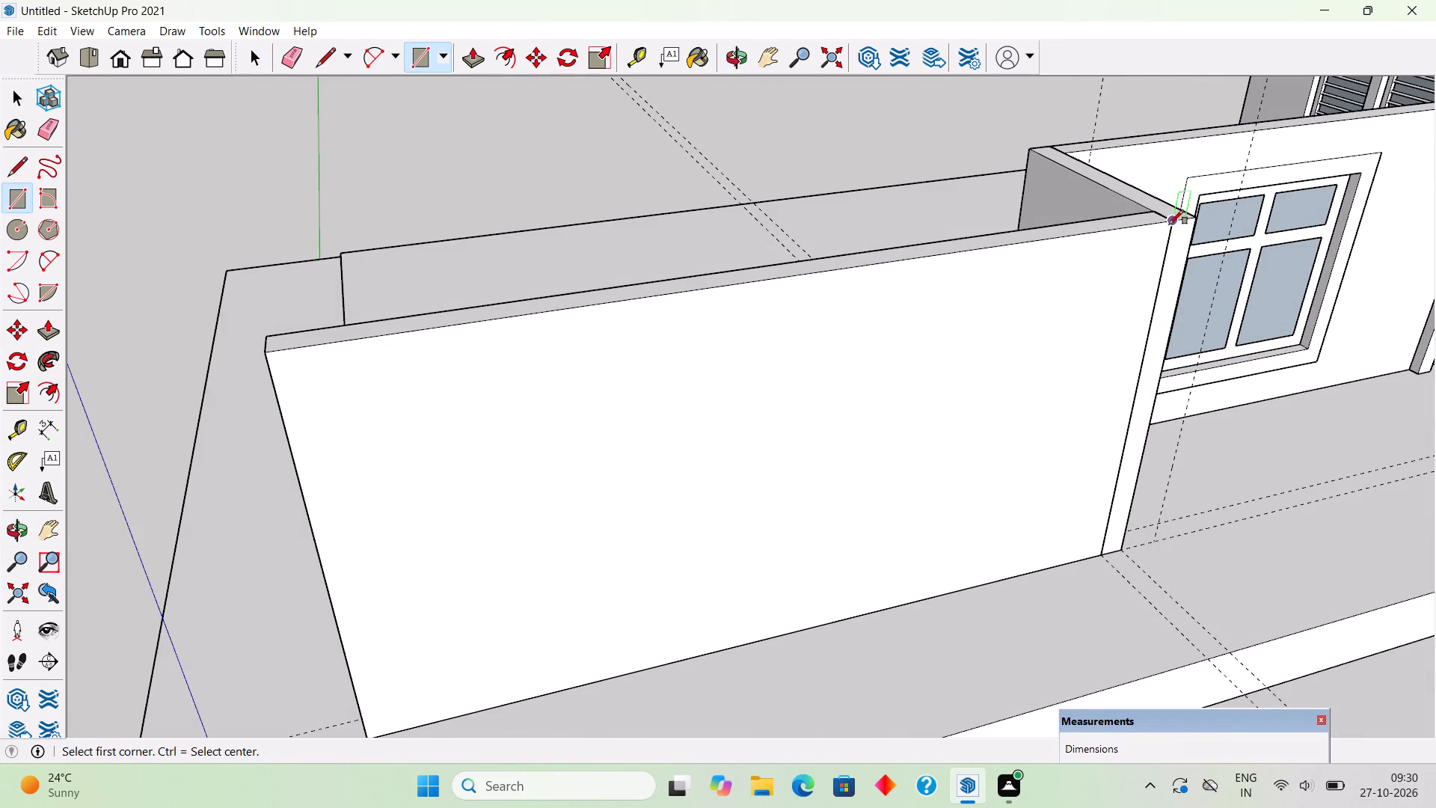
{"action": "left_click", "coordinate": [1170, 224]}
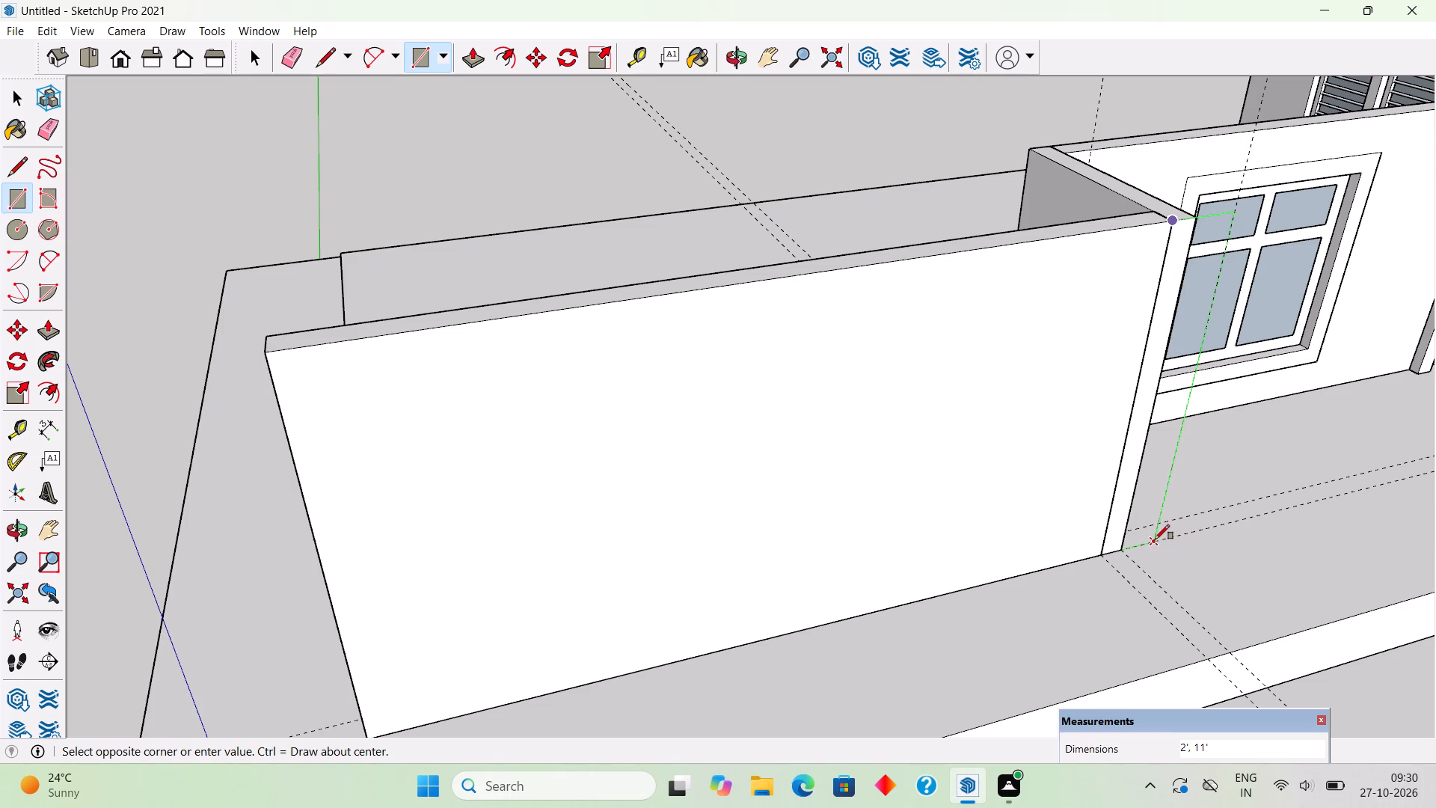
{"action": "left_click", "coordinate": [1157, 543]}
Push/Pull the rectangle at the side-bay wall's end 1.5' forward to form a pillar.
{"action": "scroll", "coordinate": [993, 542], "scroll_direction": "up", "scroll_amount": 1}
{"action": "middle_click_drag", "start_coordinate": [990, 536], "coordinate": [987, 492]}
{"action": "key", "text": "space"}
{"action": "key", "text": "p"}
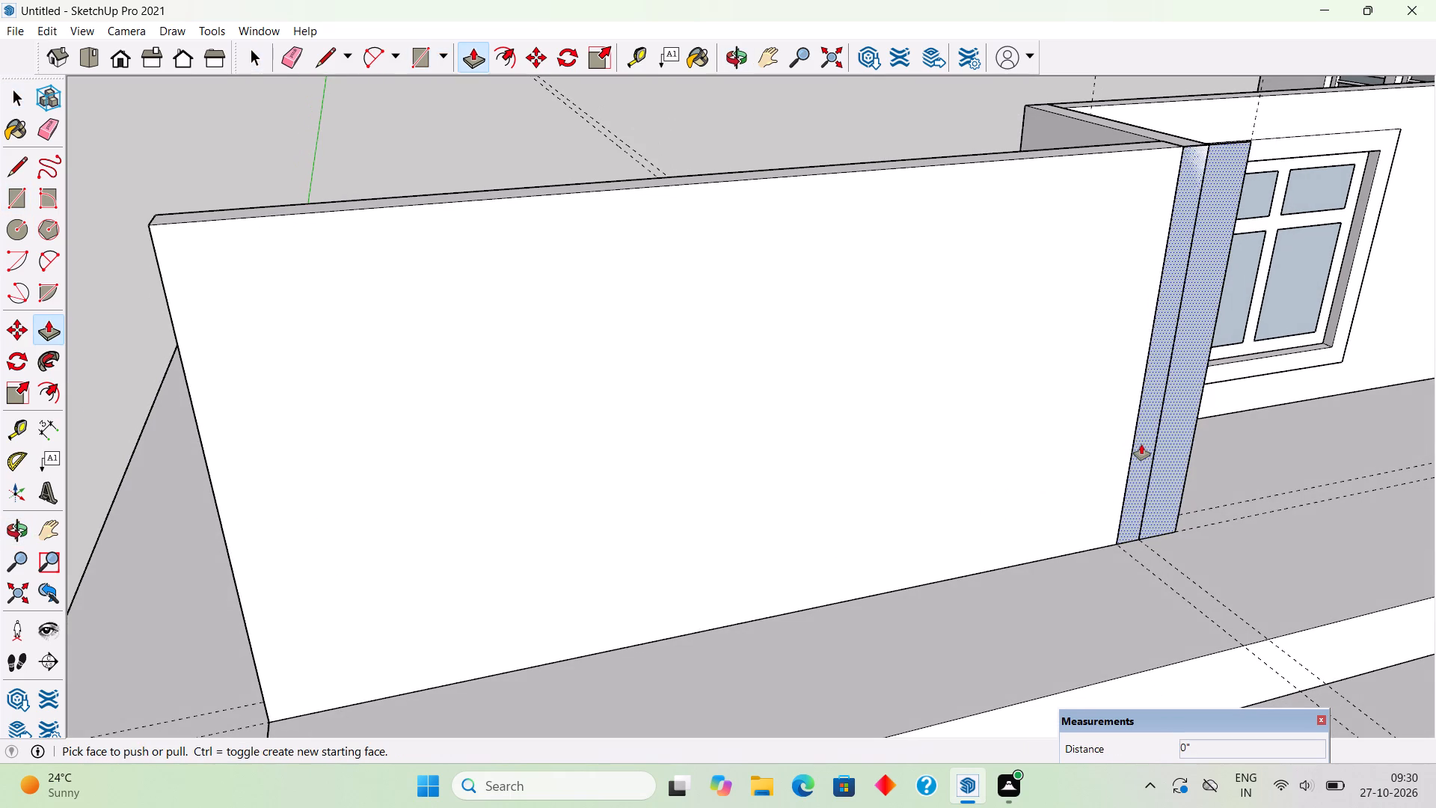
{"action": "left_click", "coordinate": [1141, 444]}
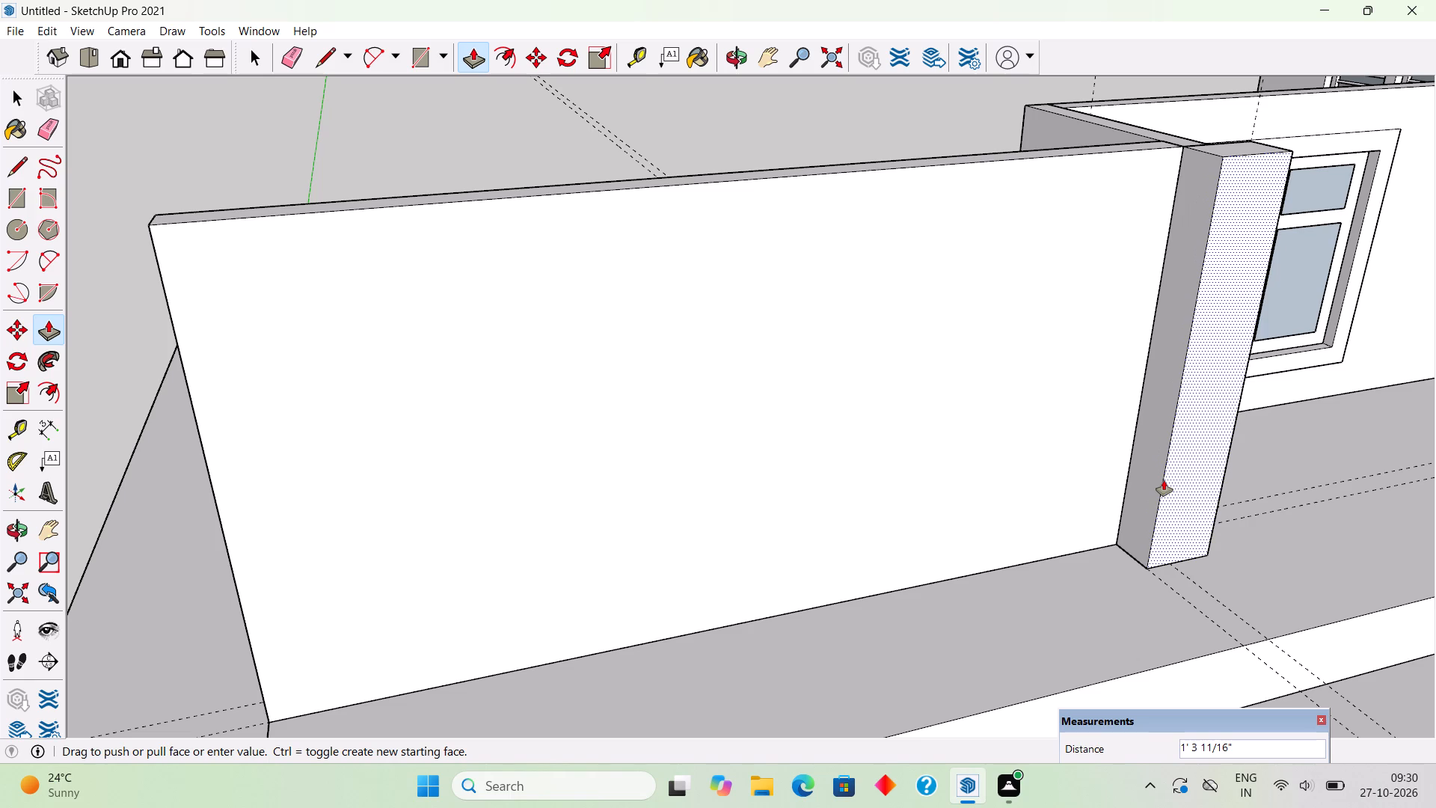
{"action": "type", "text": "1.5'"}
{"action": "key", "text": "Return"}
{"action": "key", "text": "space"}
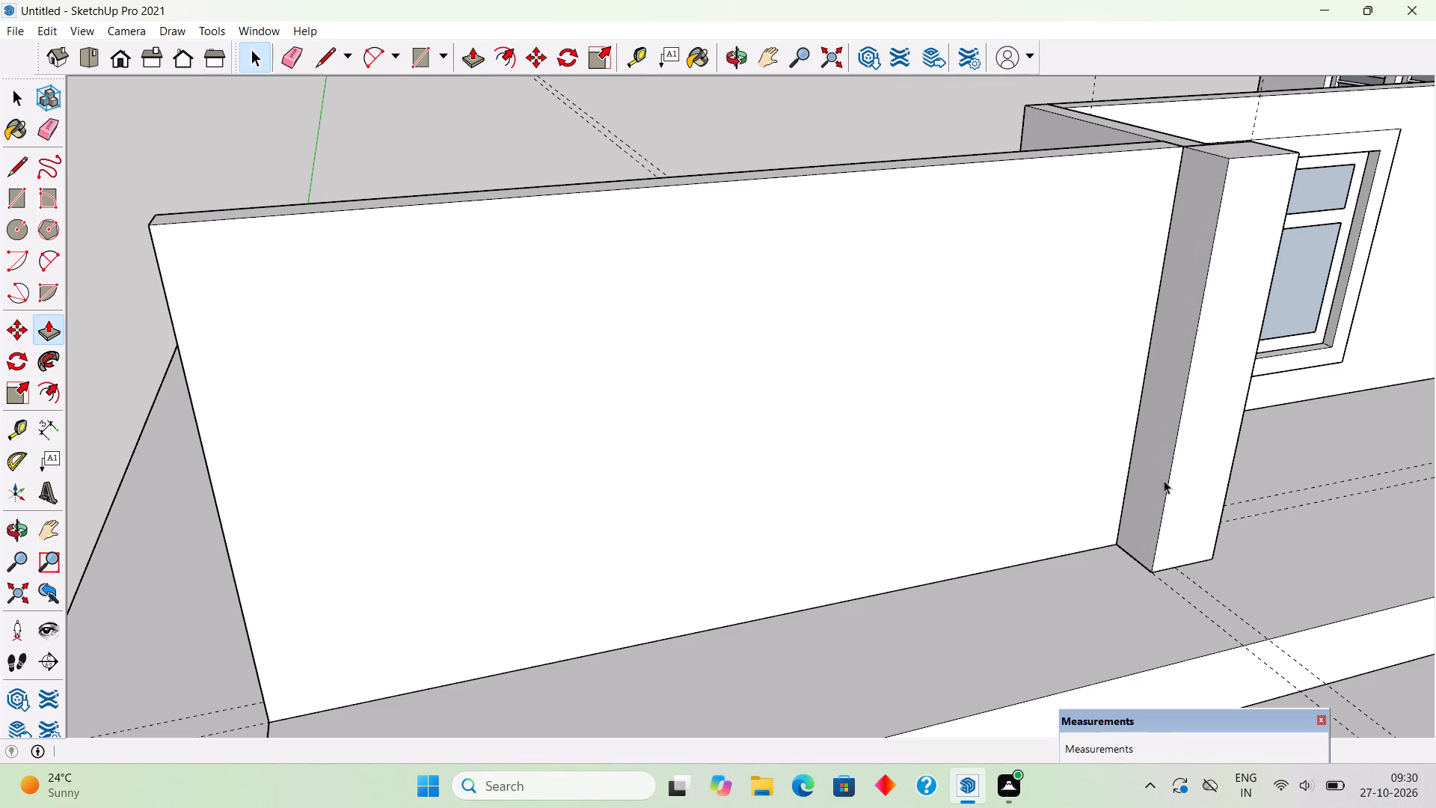
Select the whole pillar, make it a group and clear the selection.
{"action": "double_click", "coordinate": [1164, 480]}
{"action": "left_click", "coordinate": [1164, 480]}
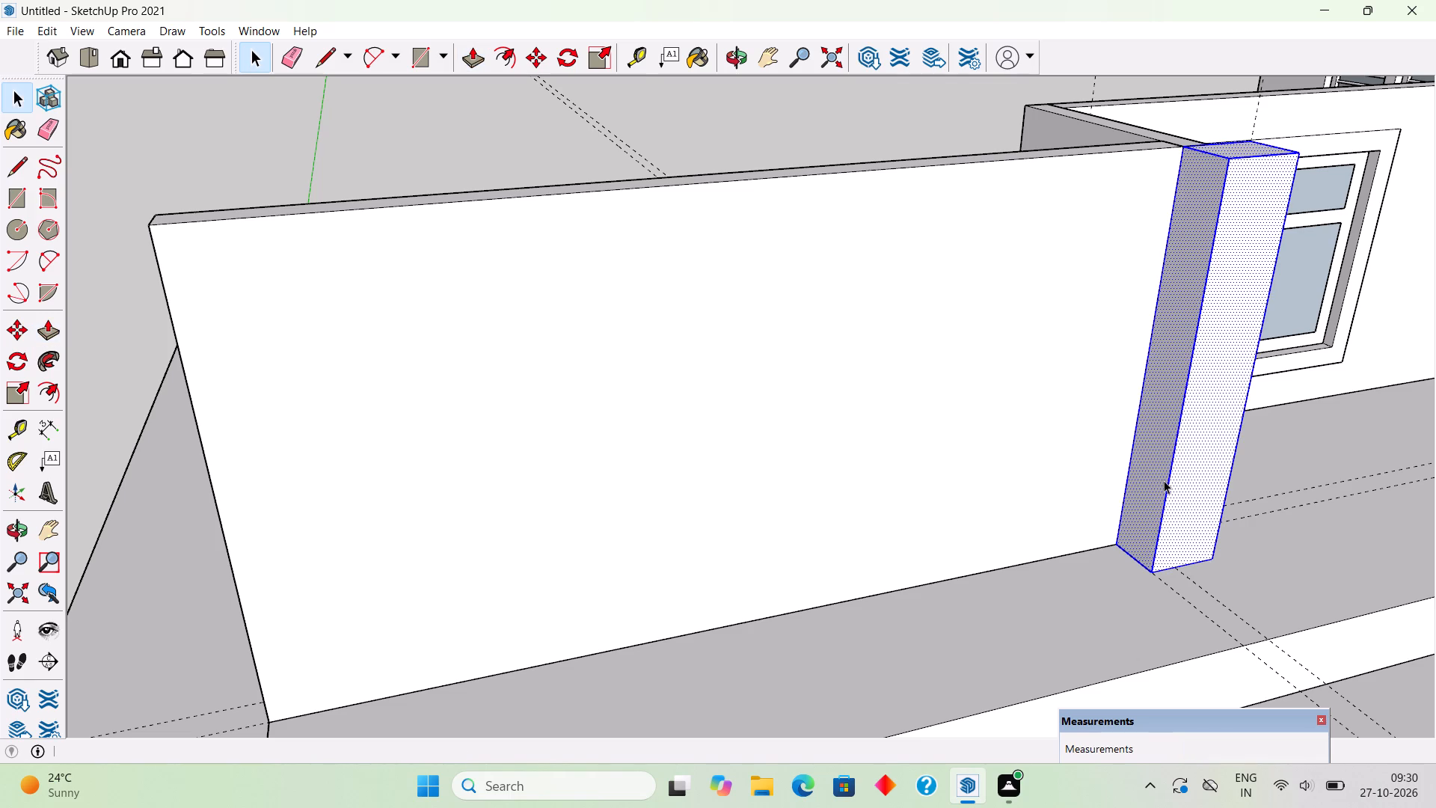
{"action": "right_click", "coordinate": [1164, 480]}
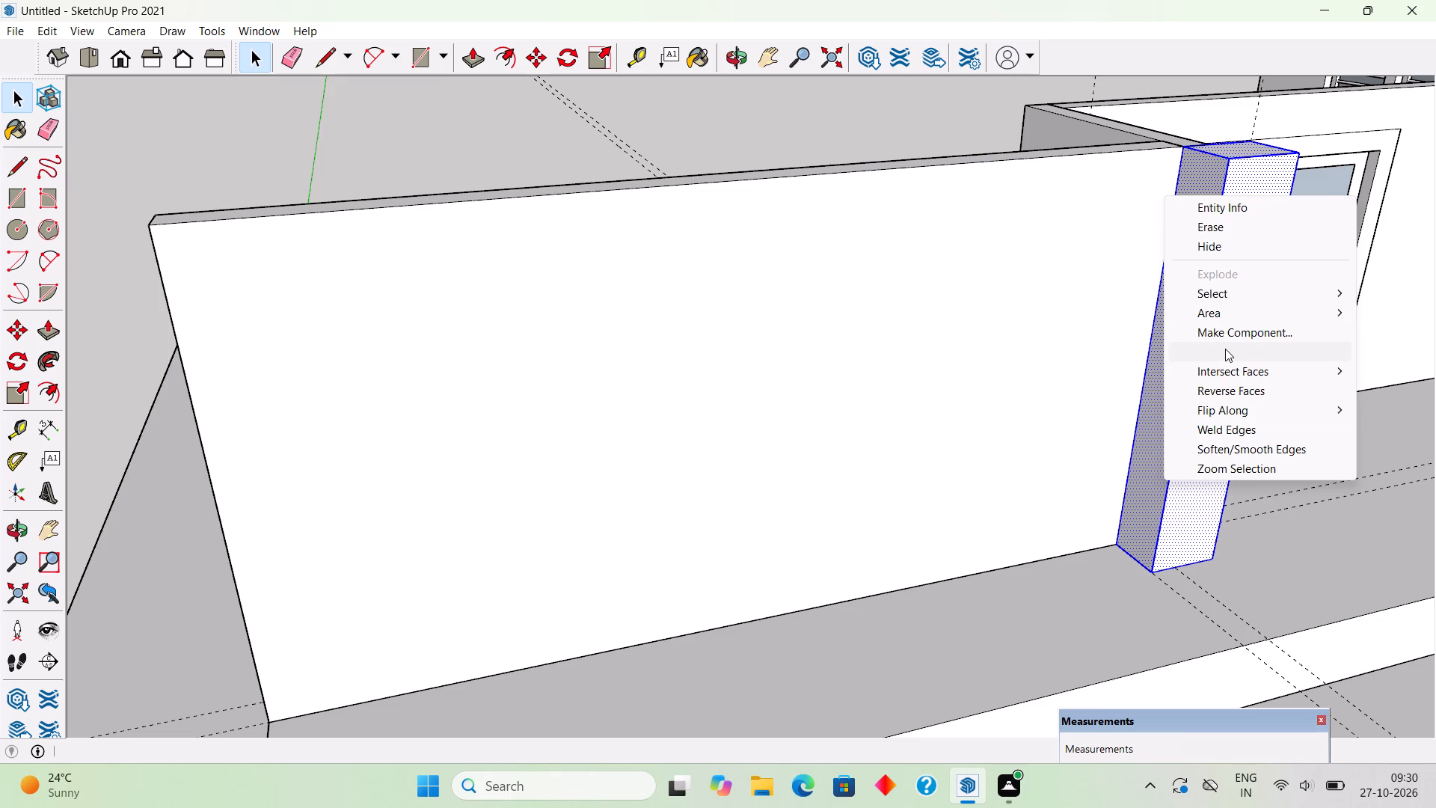
{"action": "left_click", "coordinate": [1225, 349]}
{"action": "scroll", "coordinate": [1225, 349], "scroll_direction": "down", "scroll_amount": 5}
{"action": "middle_click_drag", "start_coordinate": [1185, 342], "coordinate": [1105, 232]}
{"action": "scroll", "coordinate": [1105, 232], "scroll_direction": "down", "scroll_amount": 2}
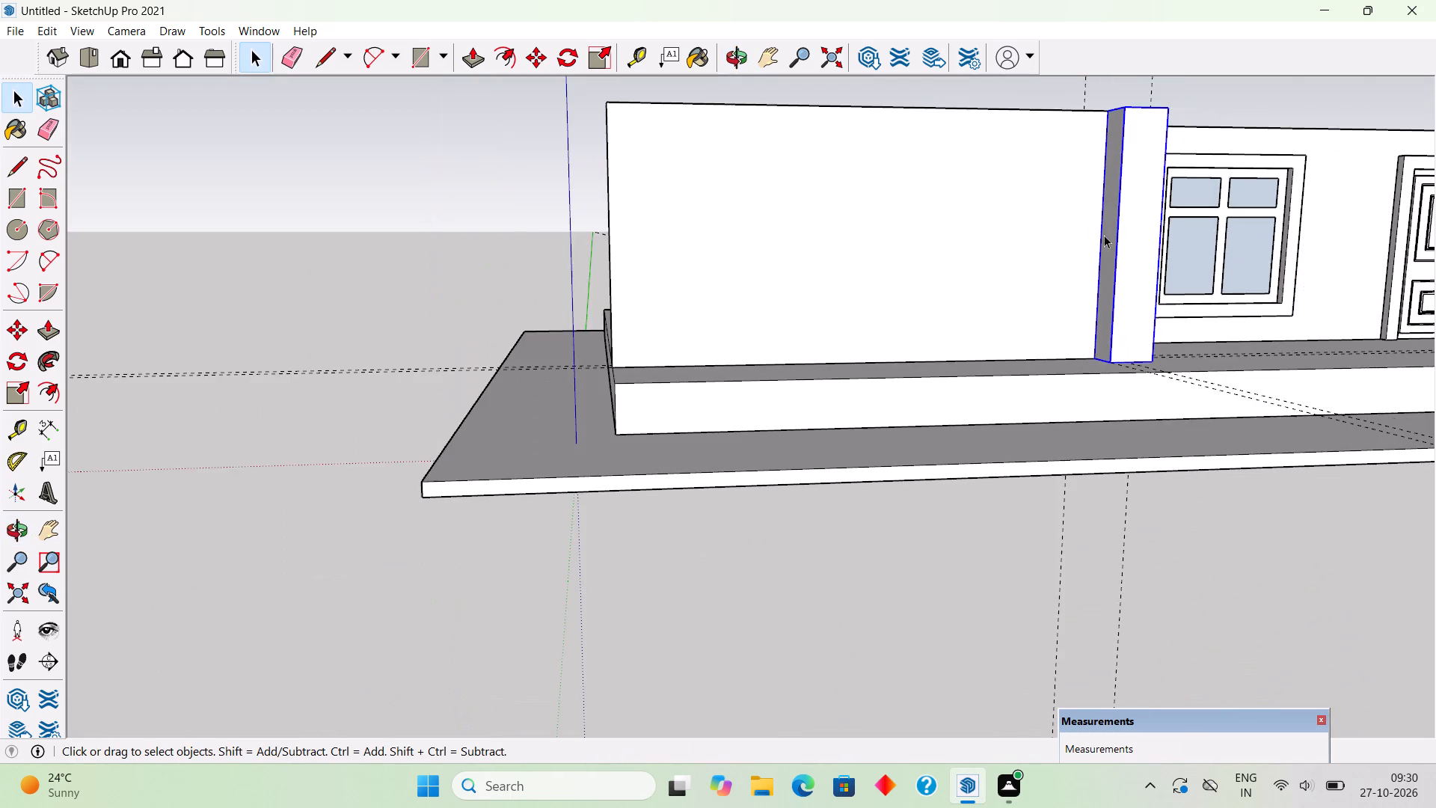
{"action": "scroll", "coordinate": [1114, 336], "scroll_direction": "down", "scroll_amount": 3}
{"action": "middle_click_drag", "start_coordinate": [1071, 363], "coordinate": [1007, 417]}
{"action": "scroll", "coordinate": [1007, 417], "scroll_direction": "down", "scroll_amount": 2}
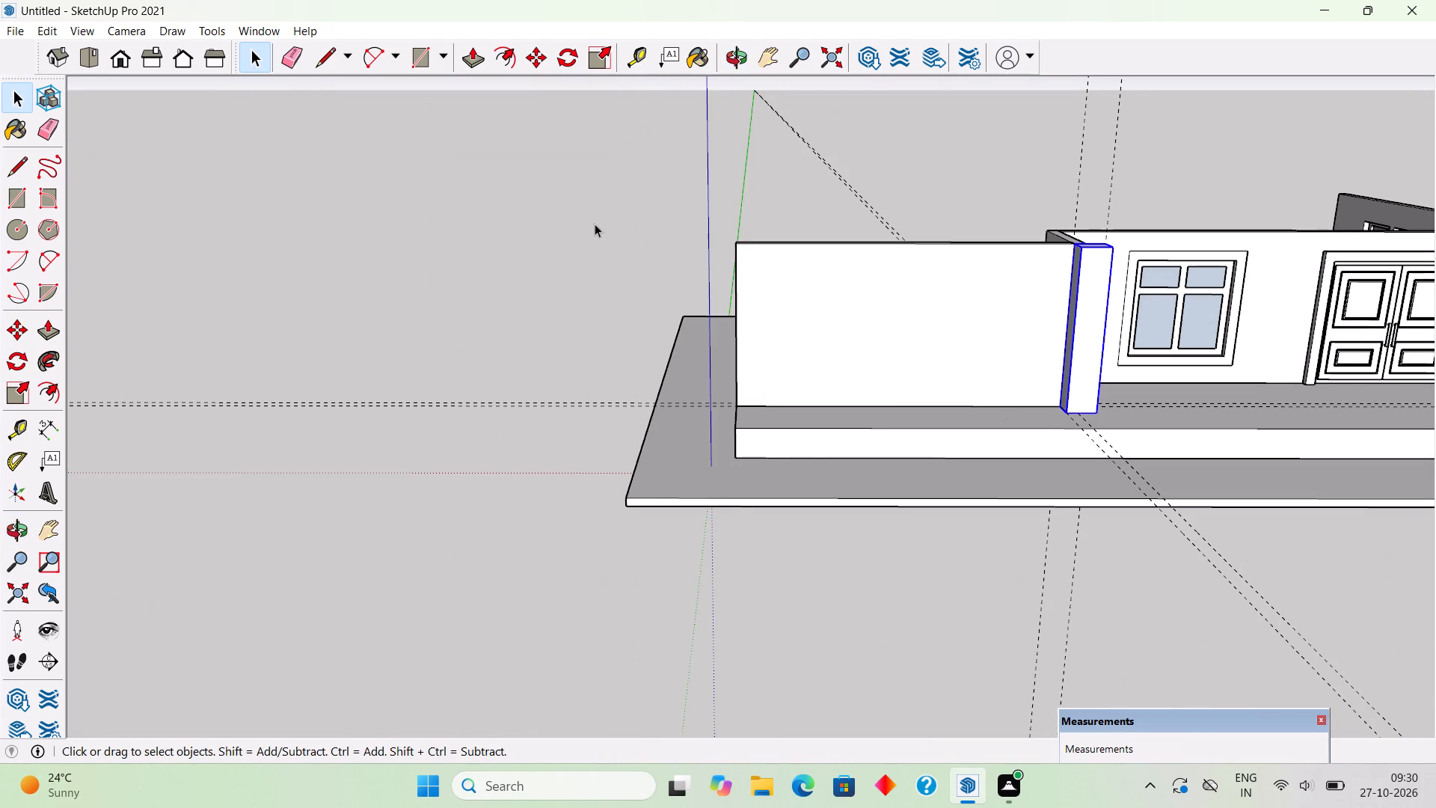
{"action": "left_click", "coordinate": [595, 224]}
Measure across the side-bay front wall from its edge at the pillar towards the middle of the wall.
{"action": "middle_click_drag", "start_coordinate": [1010, 307], "coordinate": [1003, 304]}
{"action": "scroll", "coordinate": [678, 212], "scroll_direction": "up", "scroll_amount": 4}
{"action": "middle_click_drag", "start_coordinate": [1043, 330], "coordinate": [1030, 319]}
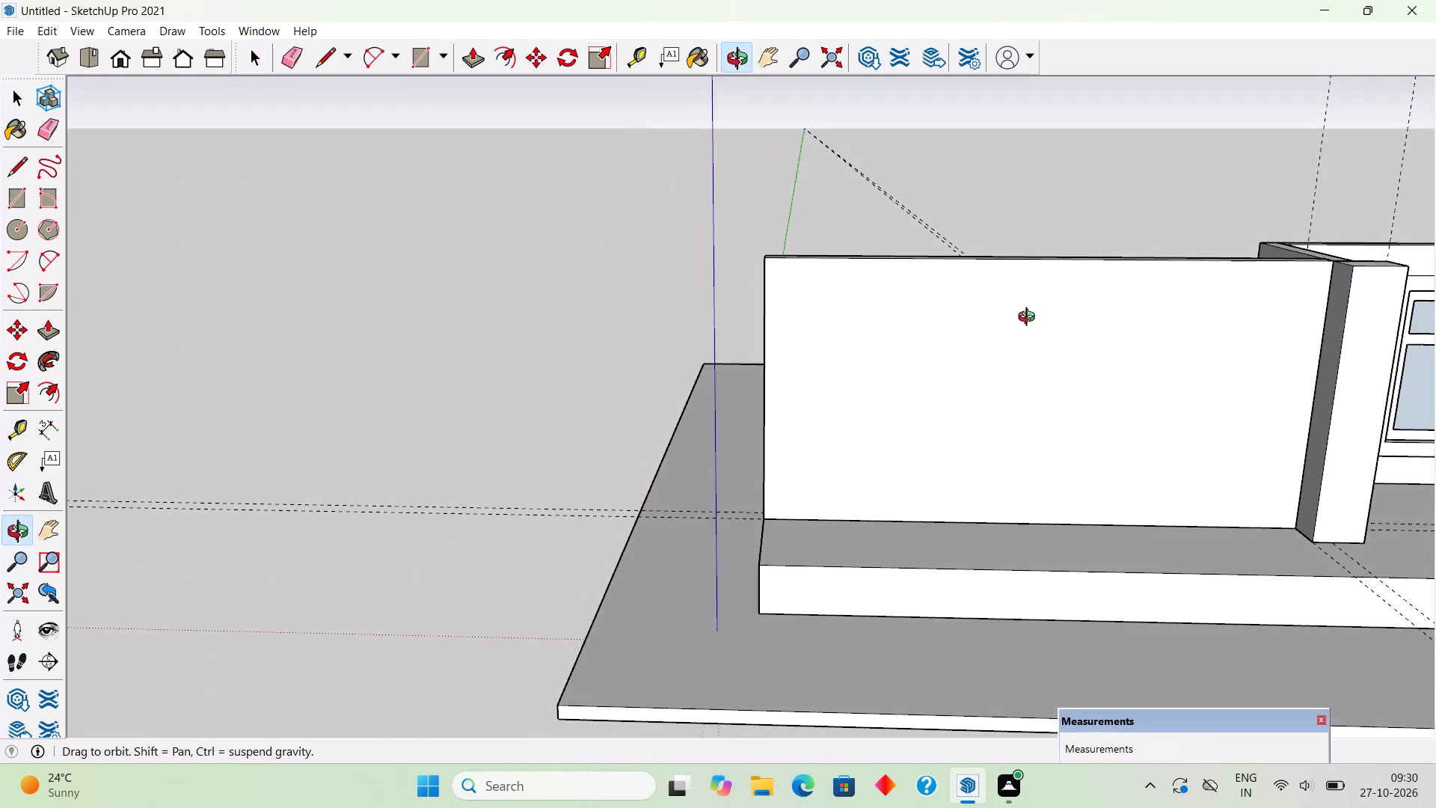
{"action": "middle_click_drag", "start_coordinate": [1030, 319], "coordinate": [983, 299]}
{"action": "scroll", "coordinate": [1363, 408], "scroll_direction": "up", "scroll_amount": 1}
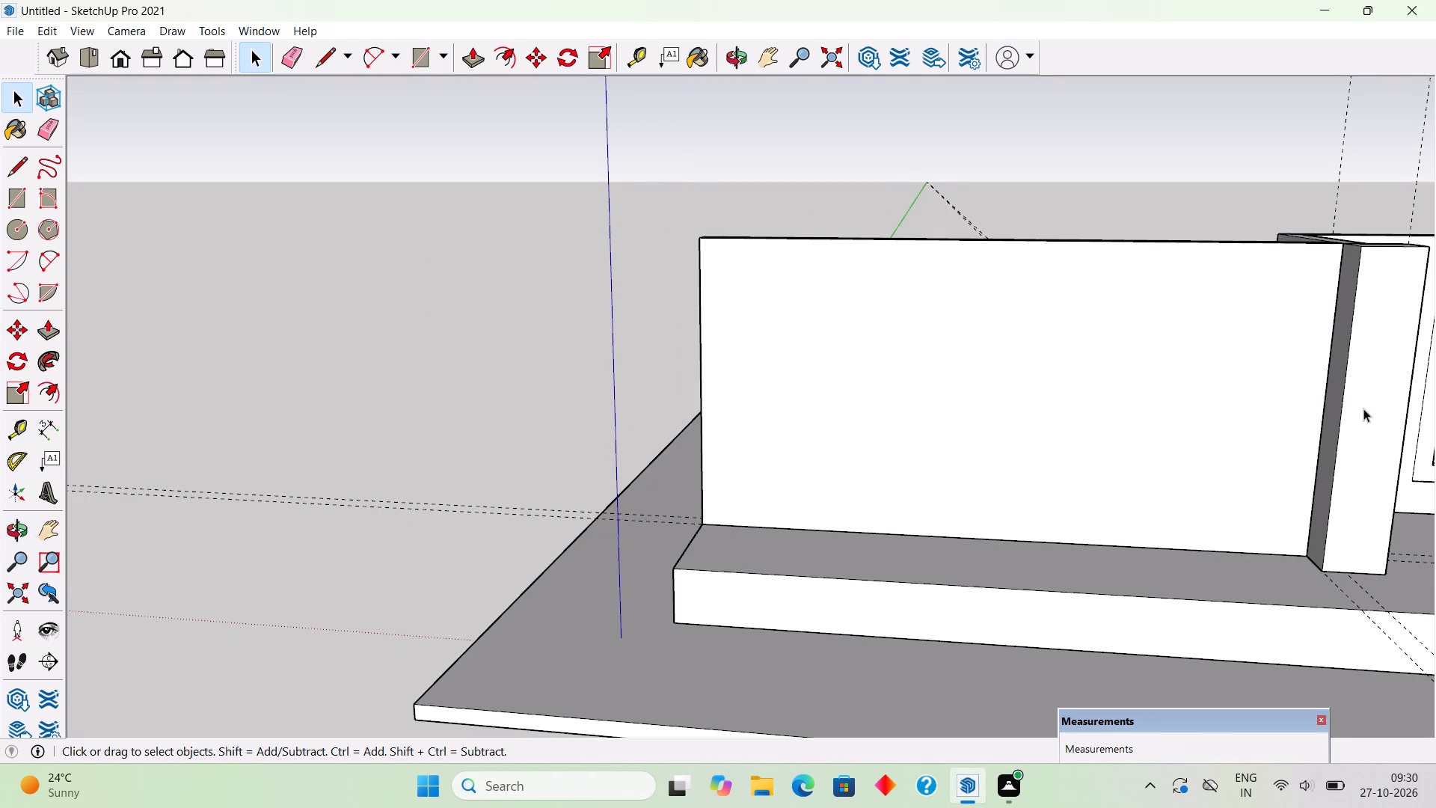
{"action": "key", "text": "t"}
{"action": "scroll", "coordinate": [1292, 383], "scroll_direction": "up", "scroll_amount": 2}
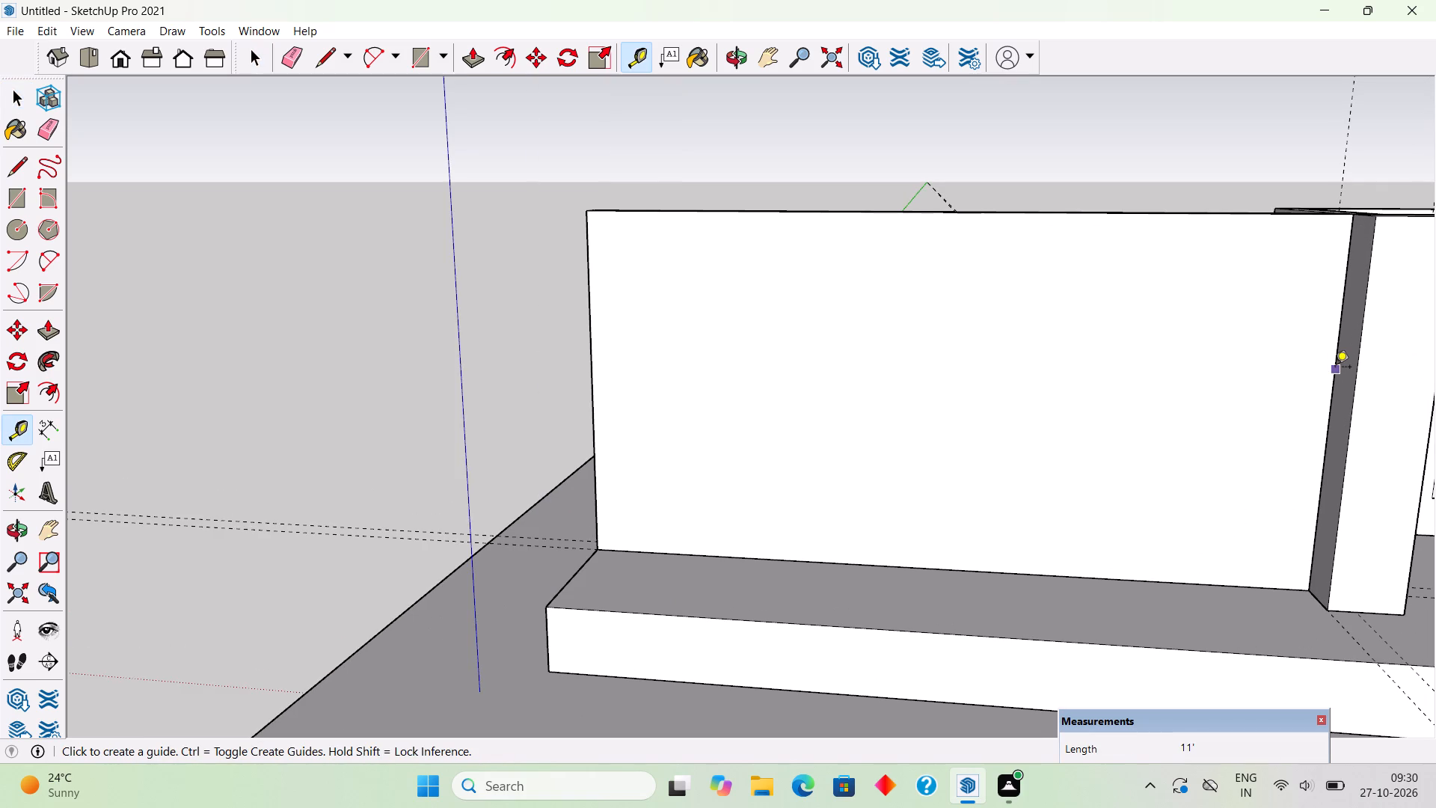
{"action": "left_click", "coordinate": [1335, 368]}
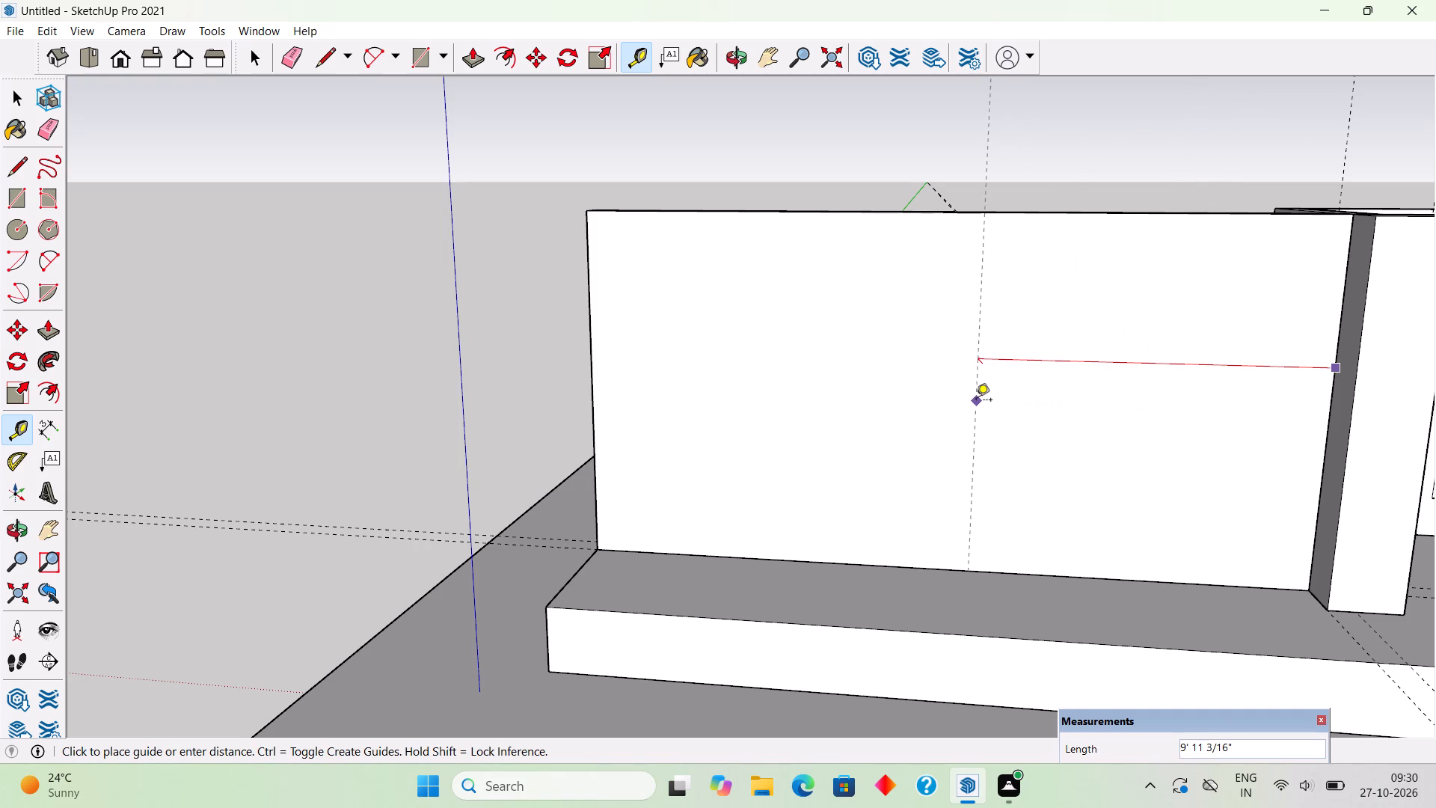
{"action": "key", "text": "t"}
Measure the width of the window opening between its inner side edges.
{"action": "scroll", "coordinate": [936, 416], "scroll_direction": "down", "scroll_amount": 6}
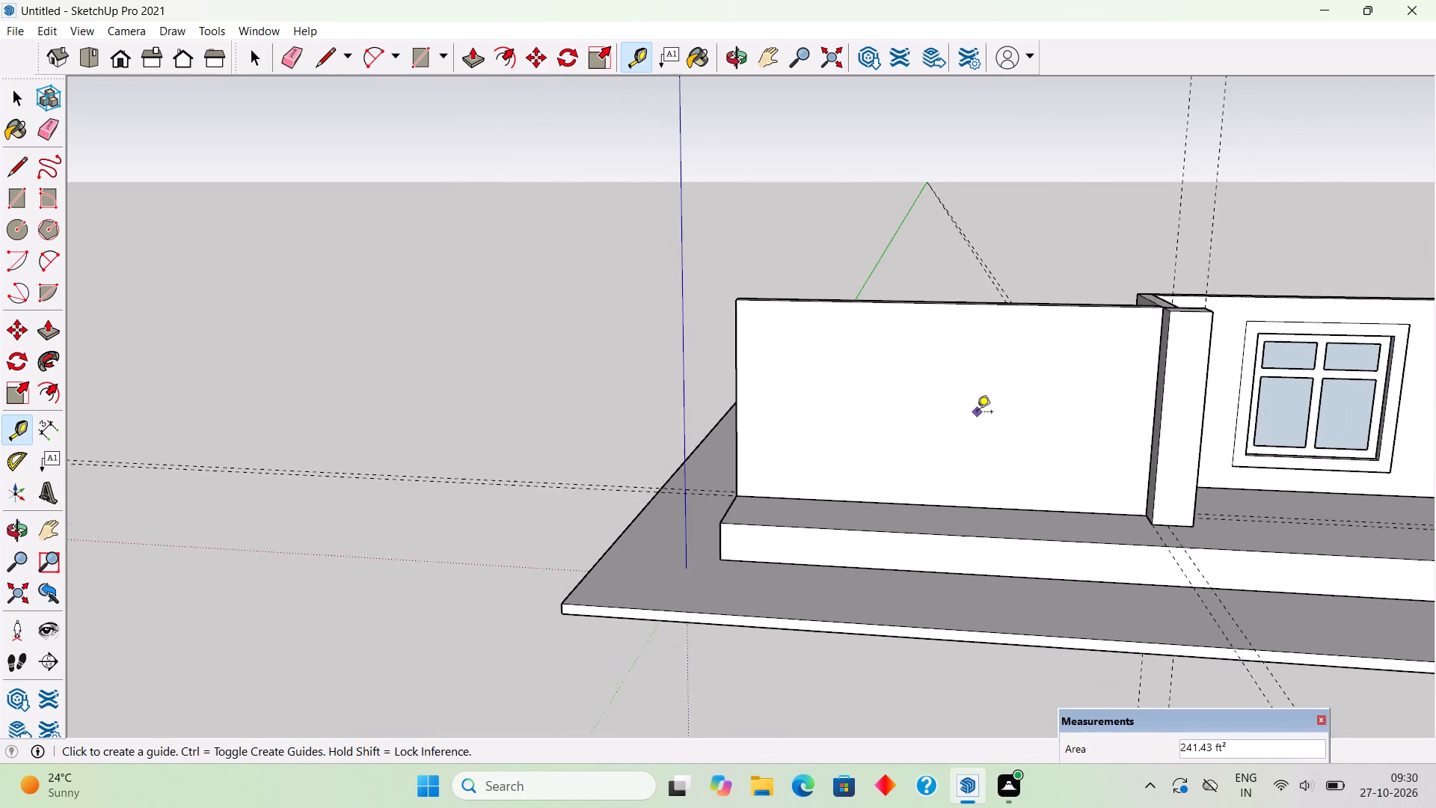
{"action": "scroll", "coordinate": [977, 413], "scroll_direction": "down", "scroll_amount": 1}
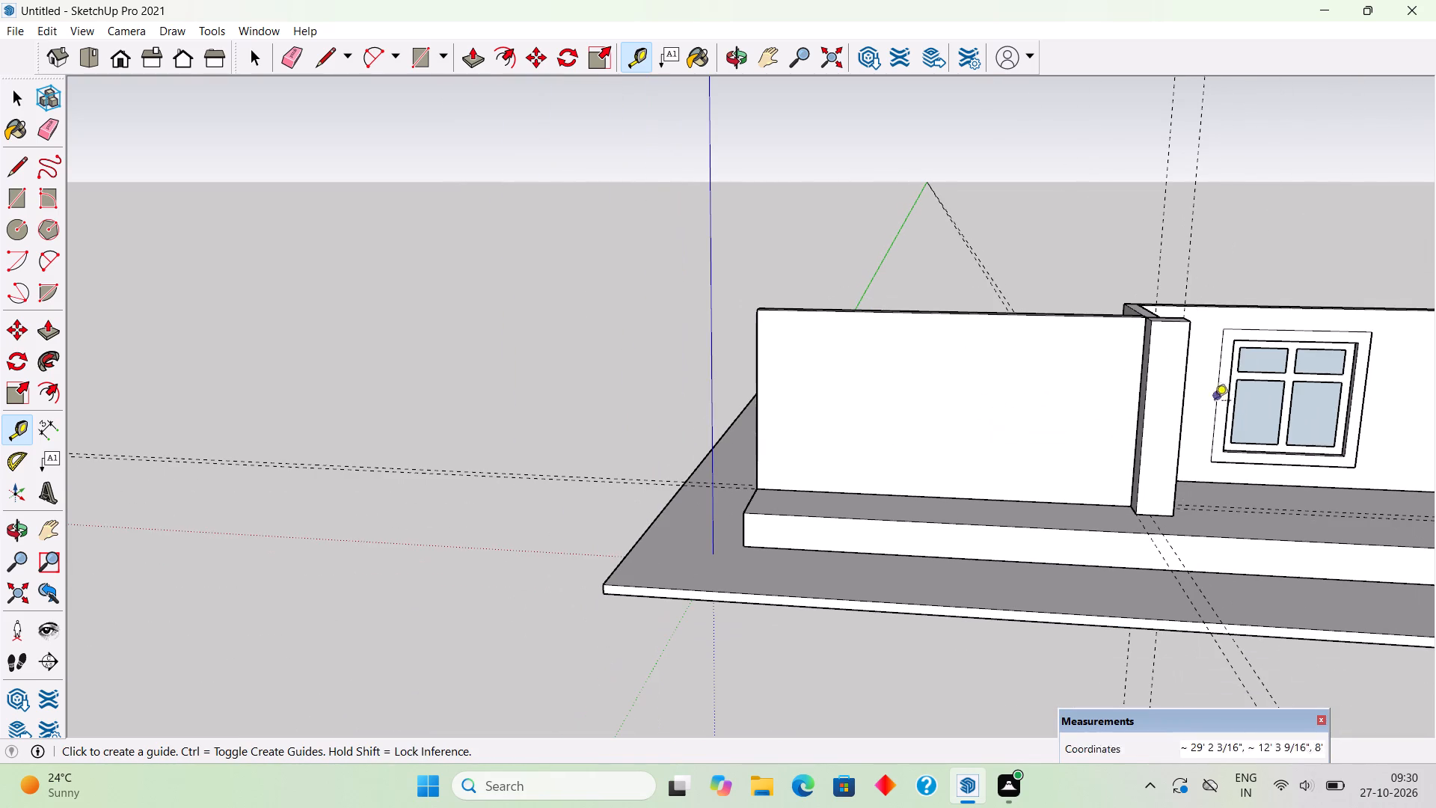
{"action": "scroll", "coordinate": [1366, 408], "scroll_direction": "up", "scroll_amount": 3}
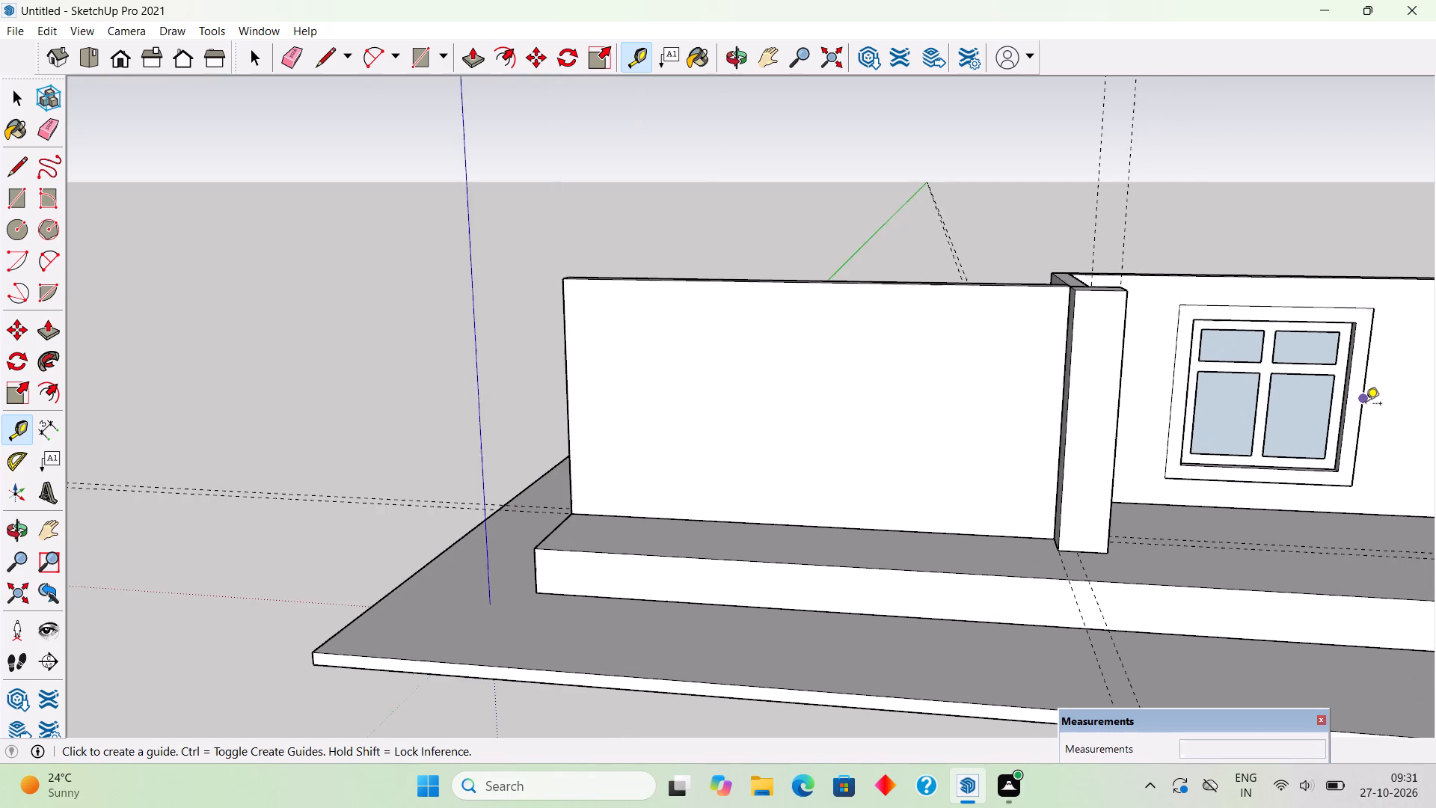
{"action": "scroll", "coordinate": [1366, 405], "scroll_direction": "up", "scroll_amount": 5}
{"action": "middle_click_drag", "start_coordinate": [1369, 400], "coordinate": [850, 314]}
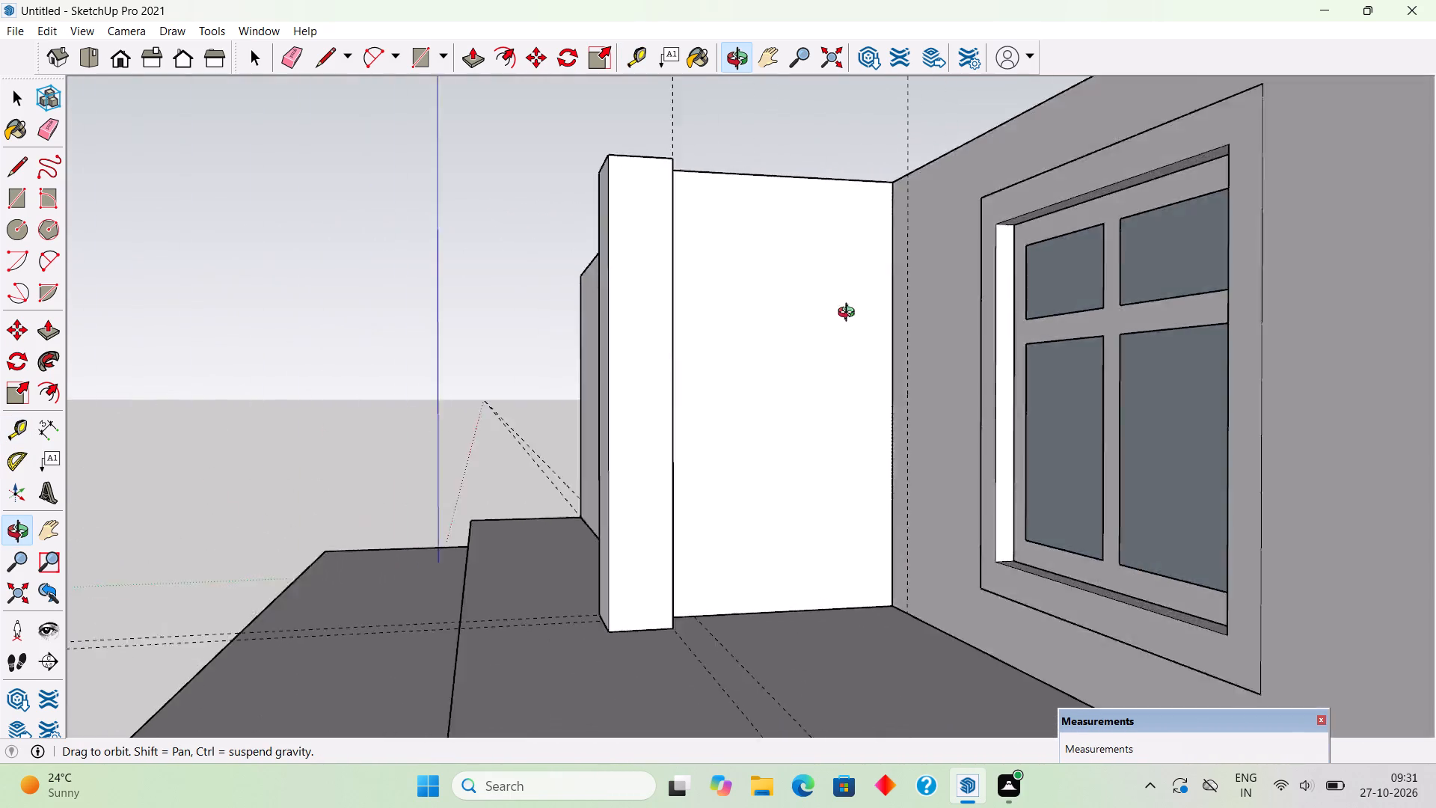
{"action": "middle_click_drag", "start_coordinate": [850, 314], "coordinate": [1435, 417]}
{"action": "scroll", "coordinate": [1312, 376], "scroll_direction": "up", "scroll_amount": 8}
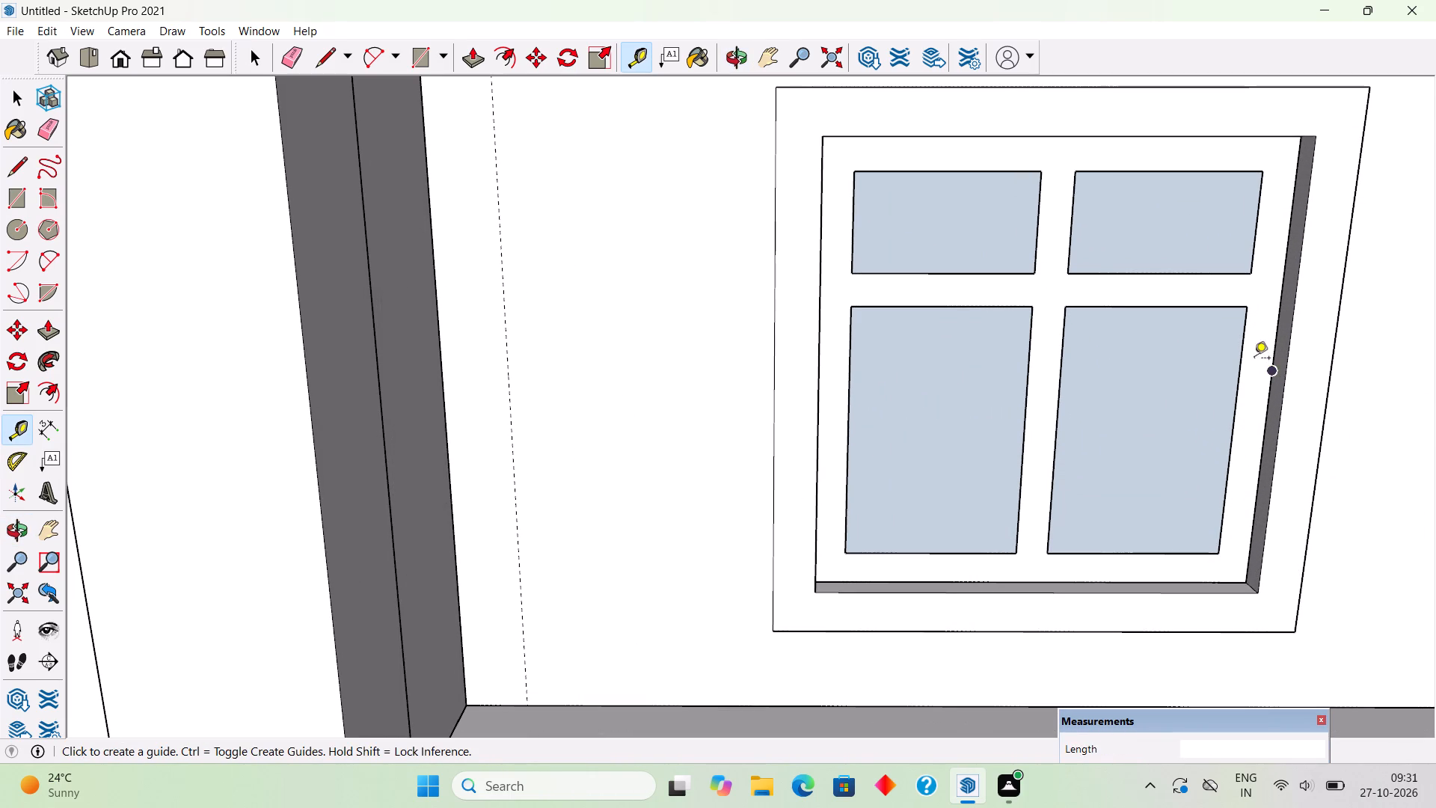
{"action": "left_click", "coordinate": [1277, 340]}
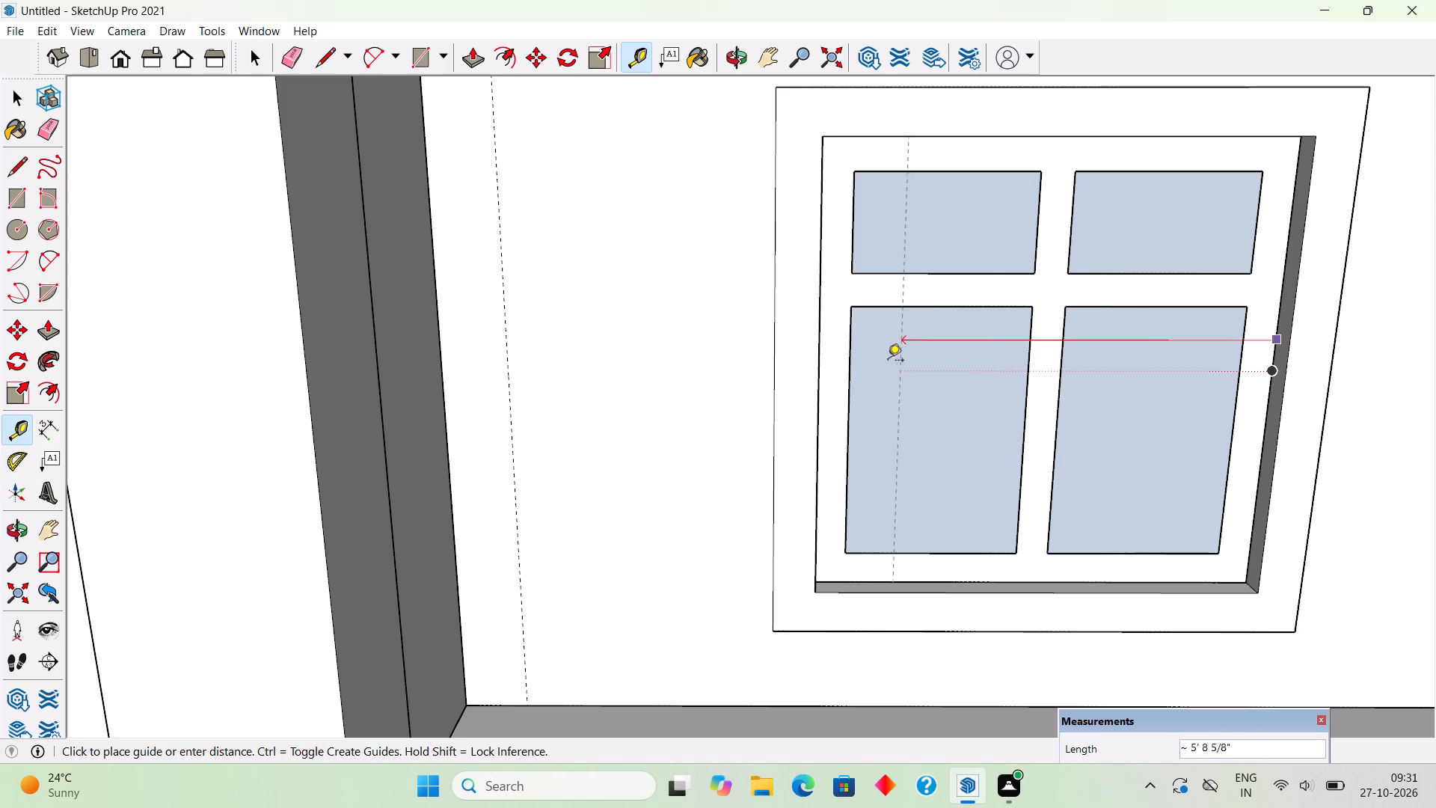
{"action": "middle_click_drag", "start_coordinate": [840, 364], "coordinate": [651, 350]}
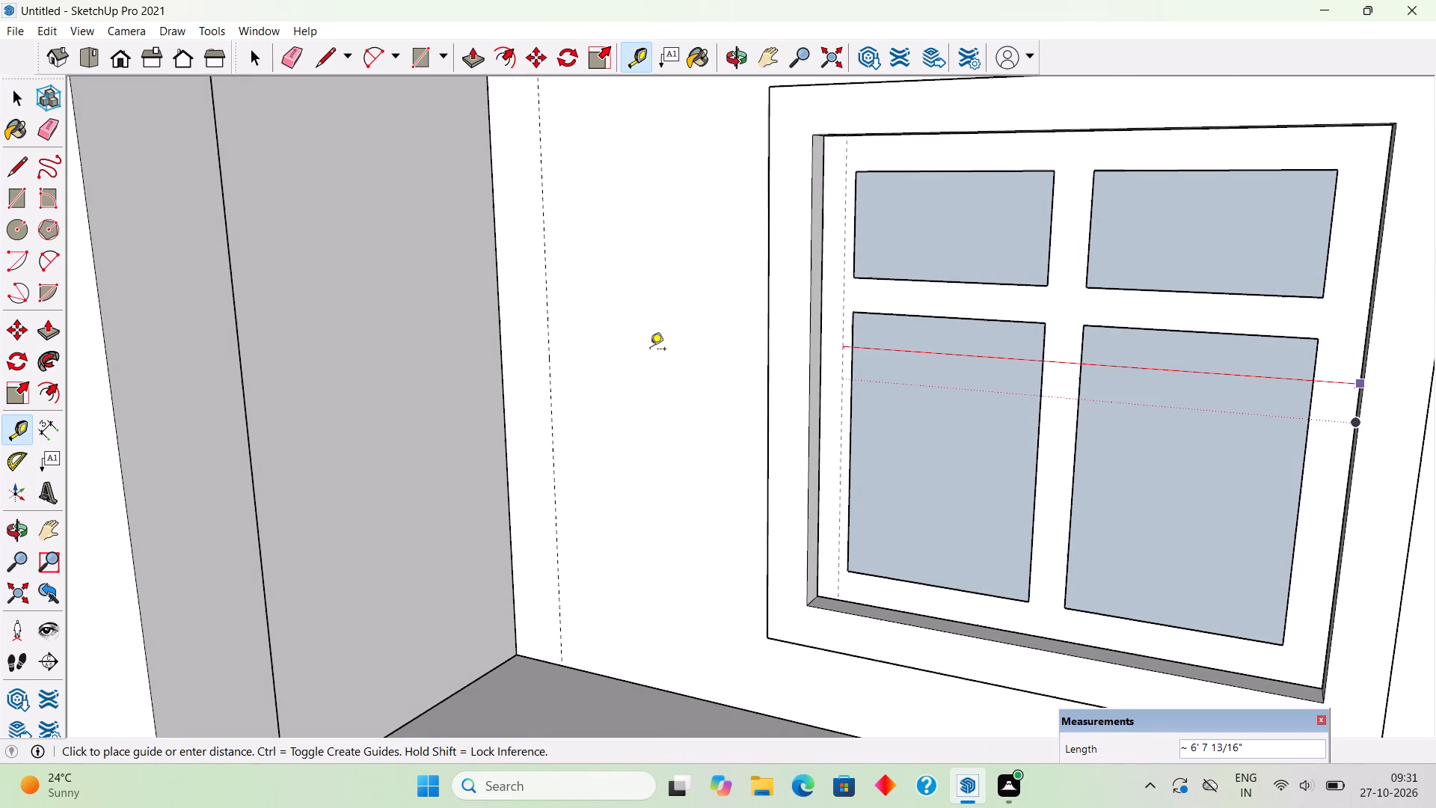
{"action": "scroll", "coordinate": [746, 375], "scroll_direction": "up", "scroll_amount": 2}
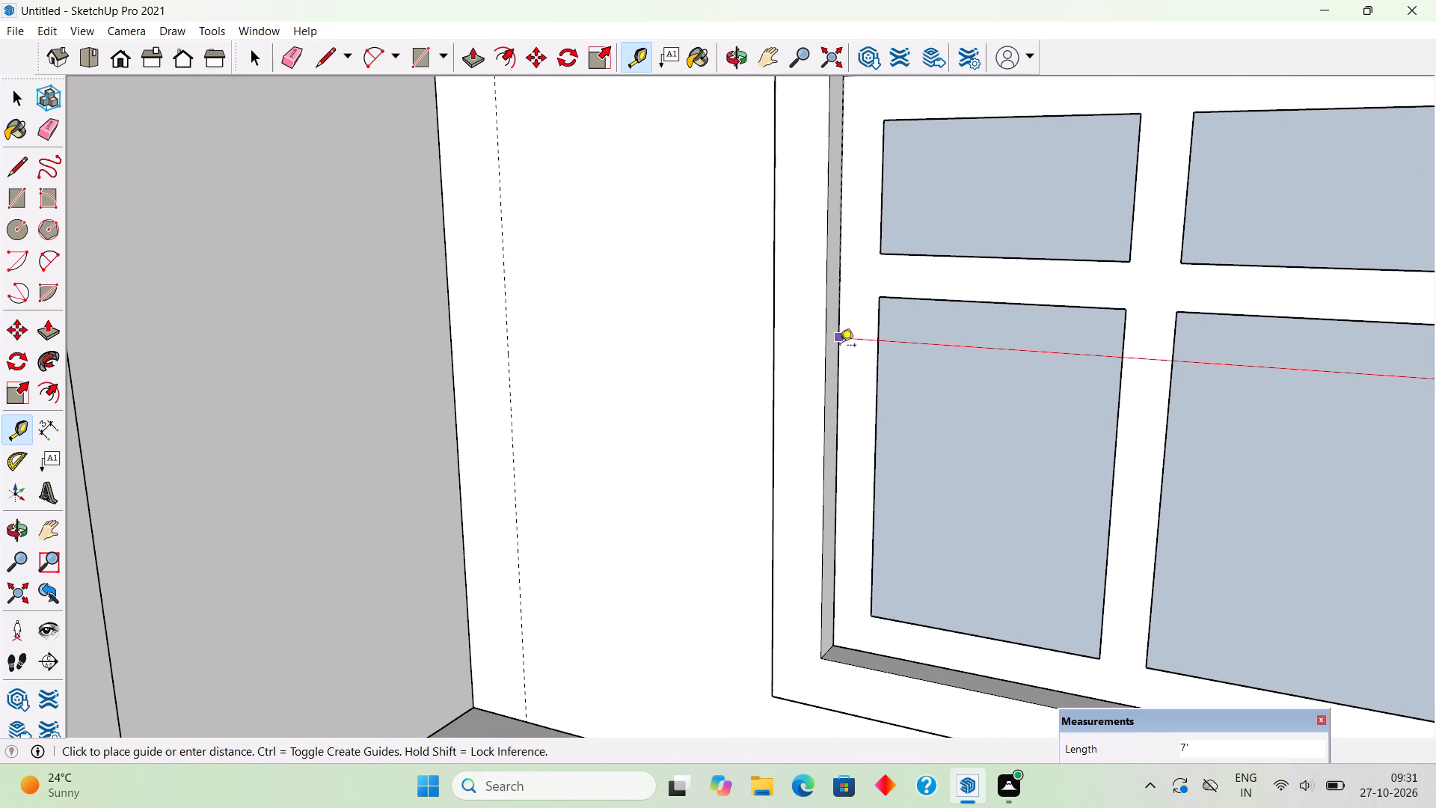
{"action": "scroll", "coordinate": [840, 346], "scroll_direction": "down", "scroll_amount": 9}
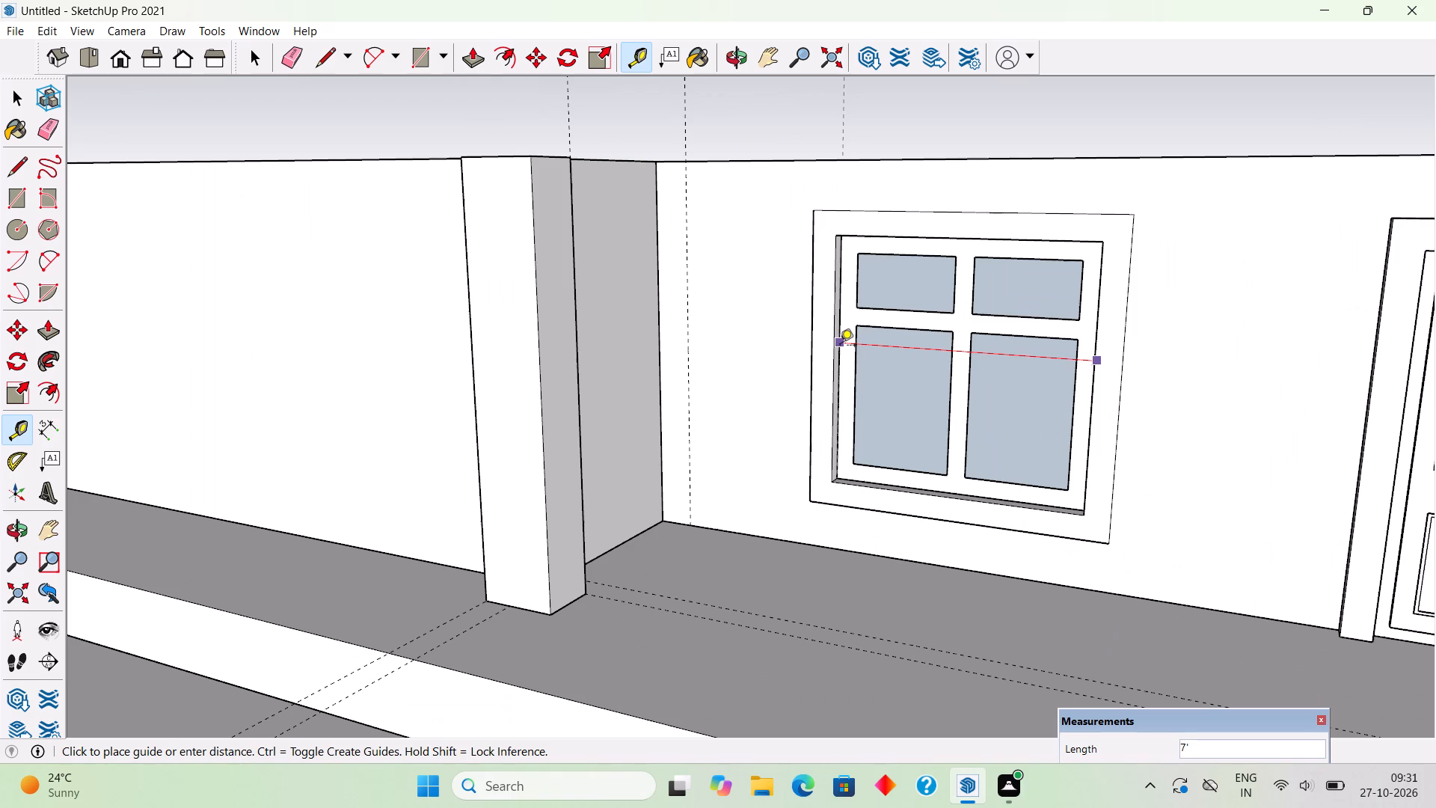
{"action": "key", "text": "space"}
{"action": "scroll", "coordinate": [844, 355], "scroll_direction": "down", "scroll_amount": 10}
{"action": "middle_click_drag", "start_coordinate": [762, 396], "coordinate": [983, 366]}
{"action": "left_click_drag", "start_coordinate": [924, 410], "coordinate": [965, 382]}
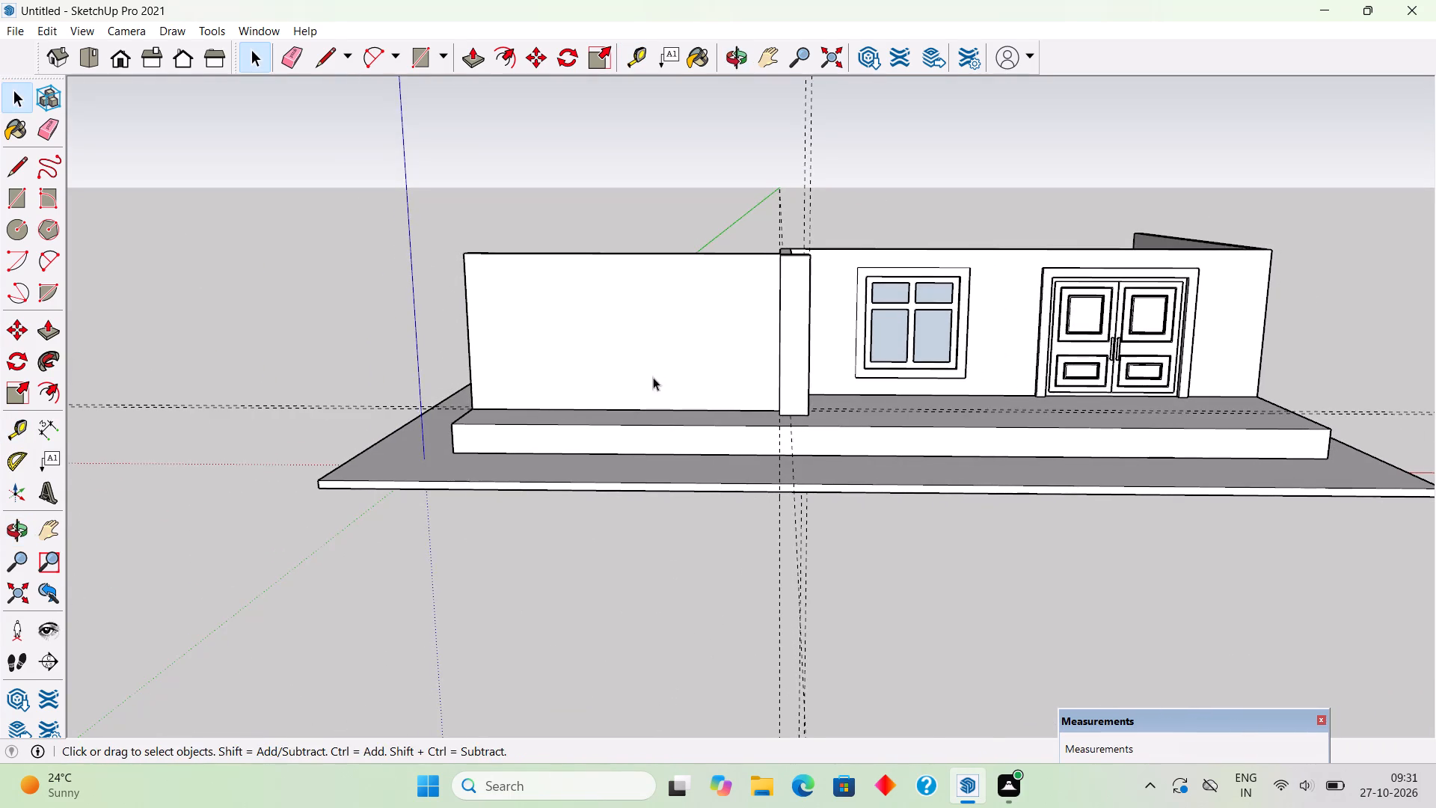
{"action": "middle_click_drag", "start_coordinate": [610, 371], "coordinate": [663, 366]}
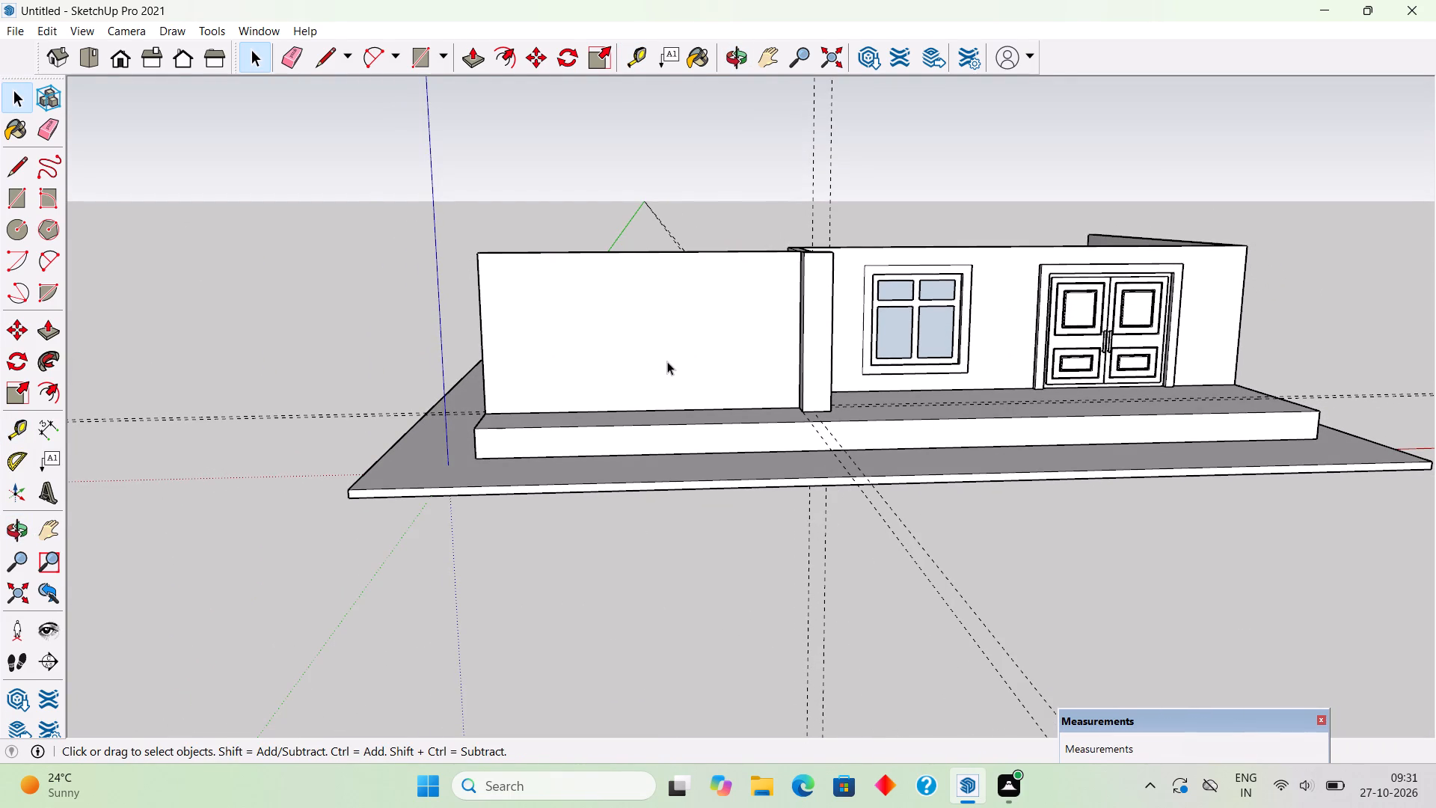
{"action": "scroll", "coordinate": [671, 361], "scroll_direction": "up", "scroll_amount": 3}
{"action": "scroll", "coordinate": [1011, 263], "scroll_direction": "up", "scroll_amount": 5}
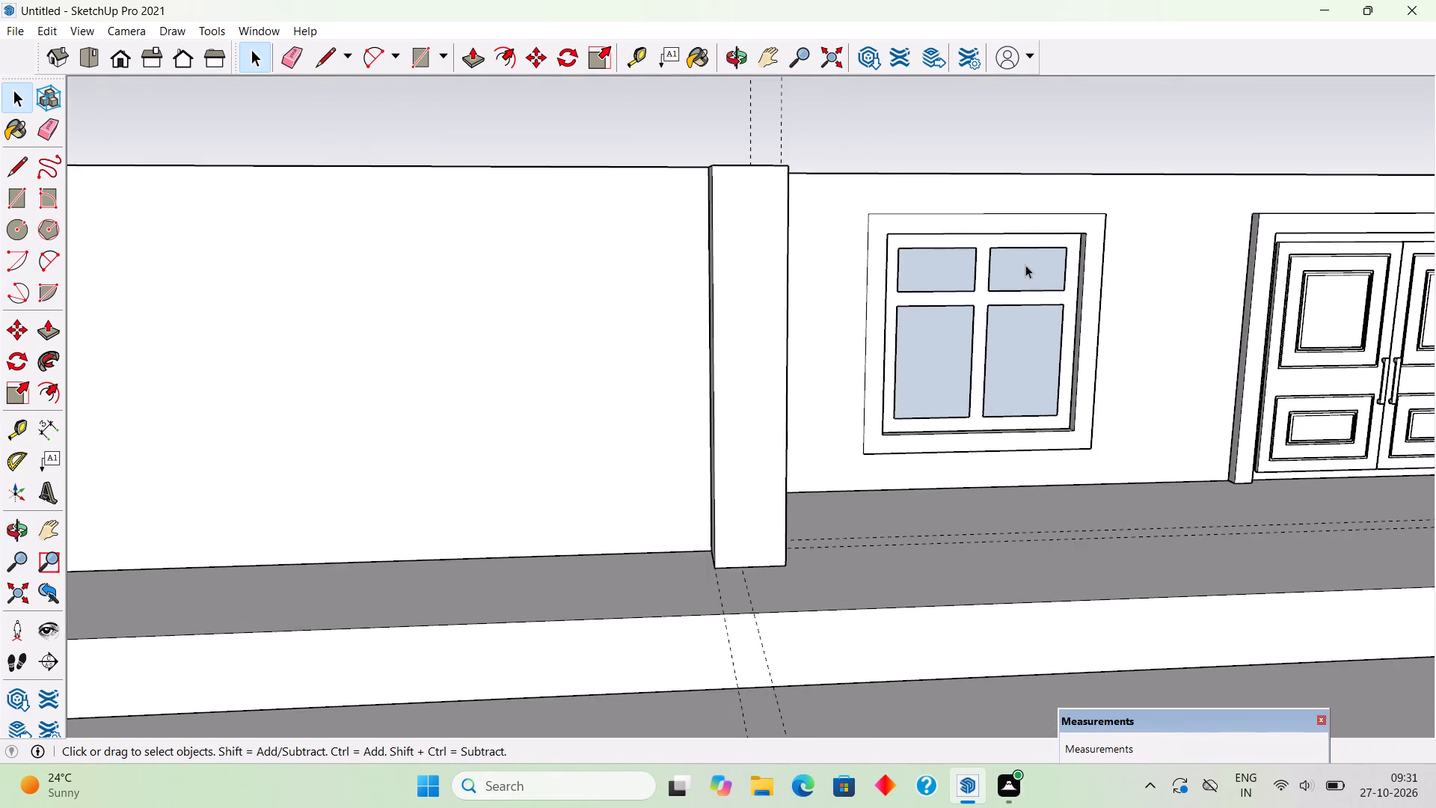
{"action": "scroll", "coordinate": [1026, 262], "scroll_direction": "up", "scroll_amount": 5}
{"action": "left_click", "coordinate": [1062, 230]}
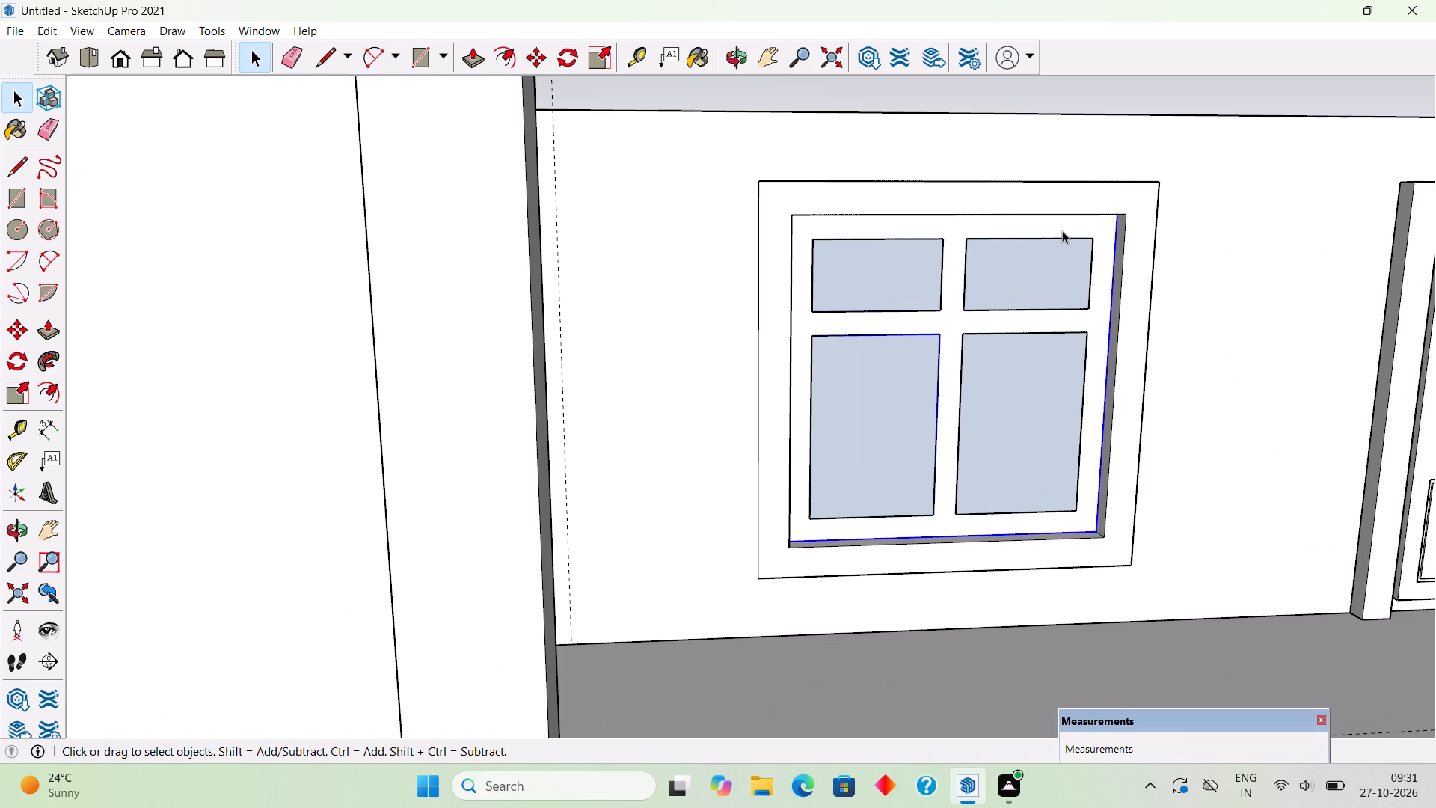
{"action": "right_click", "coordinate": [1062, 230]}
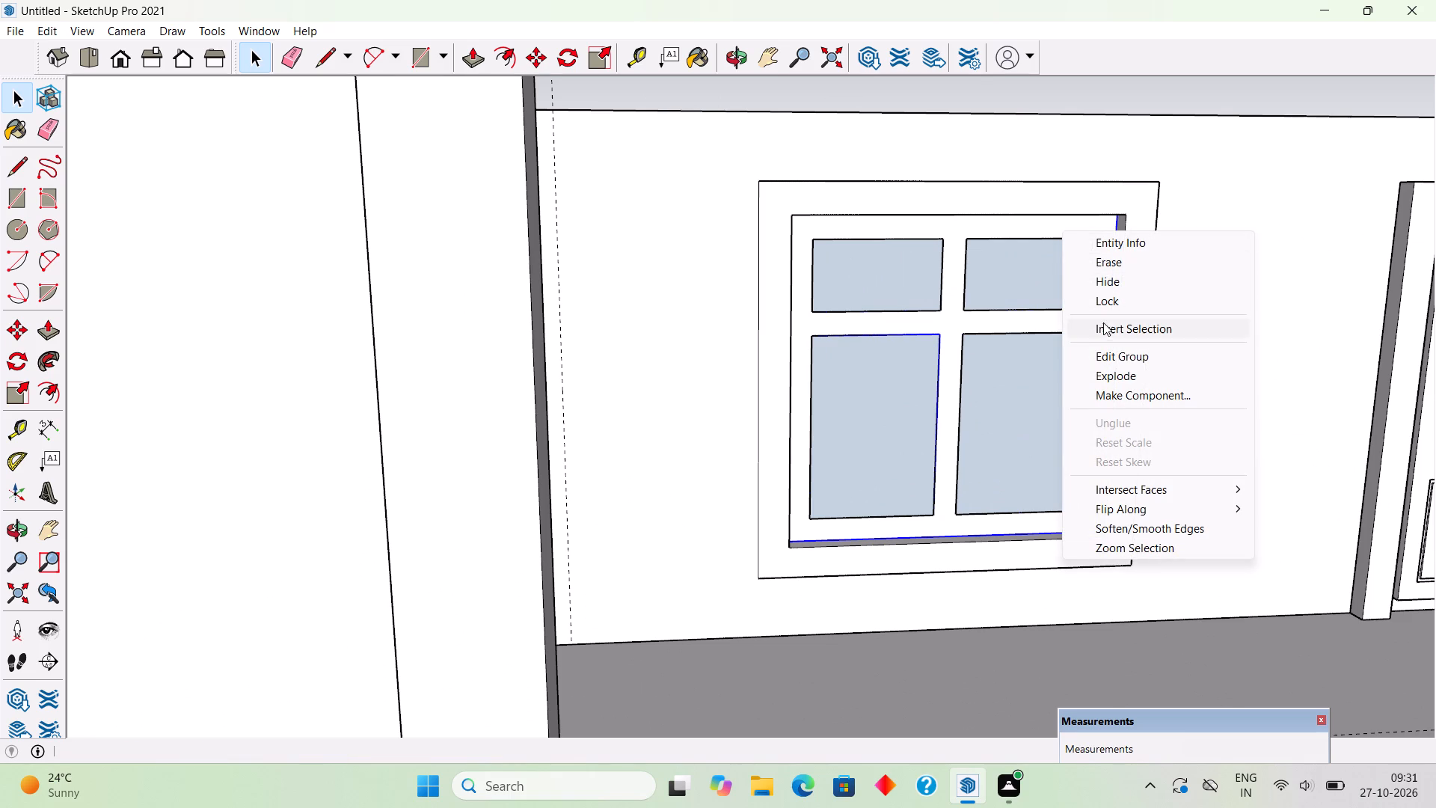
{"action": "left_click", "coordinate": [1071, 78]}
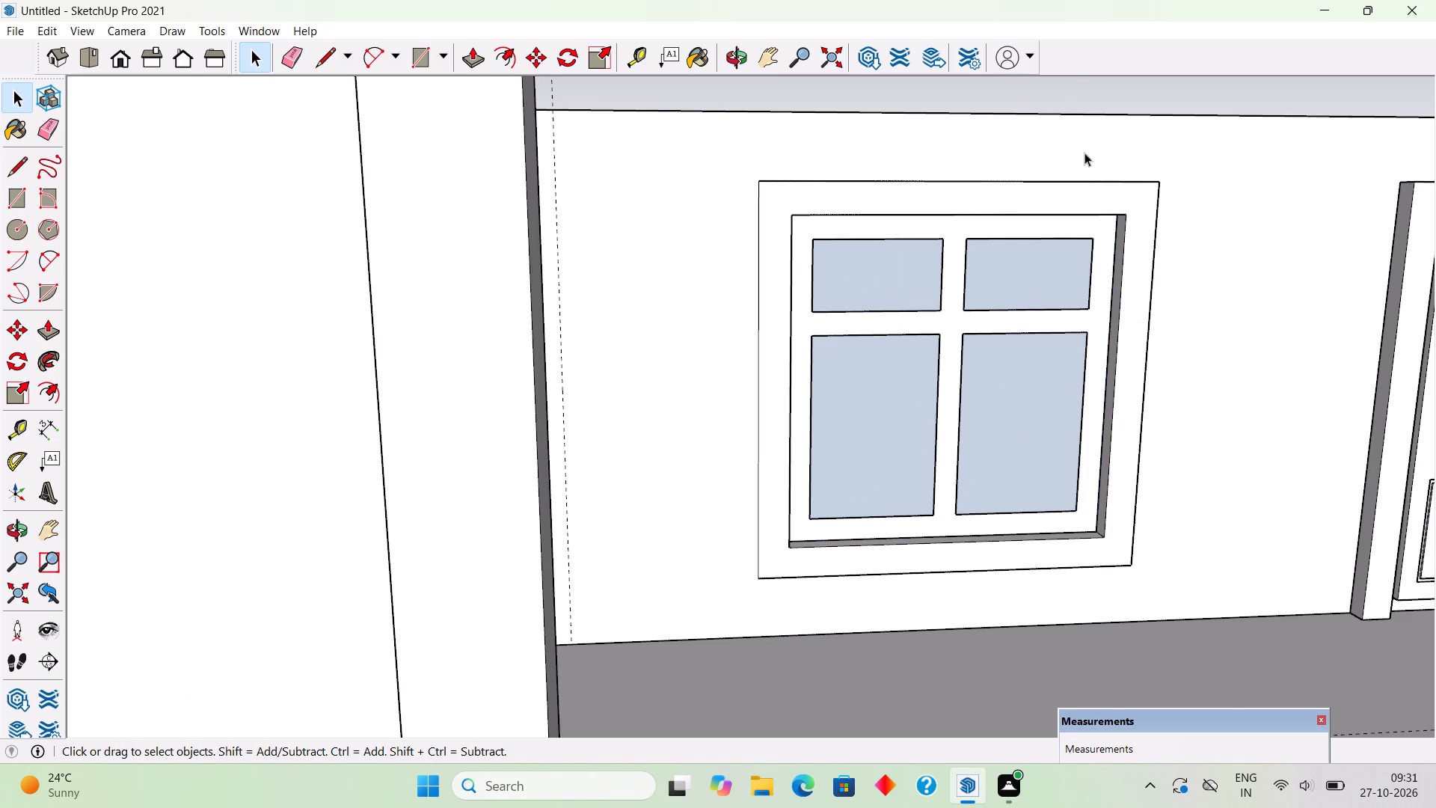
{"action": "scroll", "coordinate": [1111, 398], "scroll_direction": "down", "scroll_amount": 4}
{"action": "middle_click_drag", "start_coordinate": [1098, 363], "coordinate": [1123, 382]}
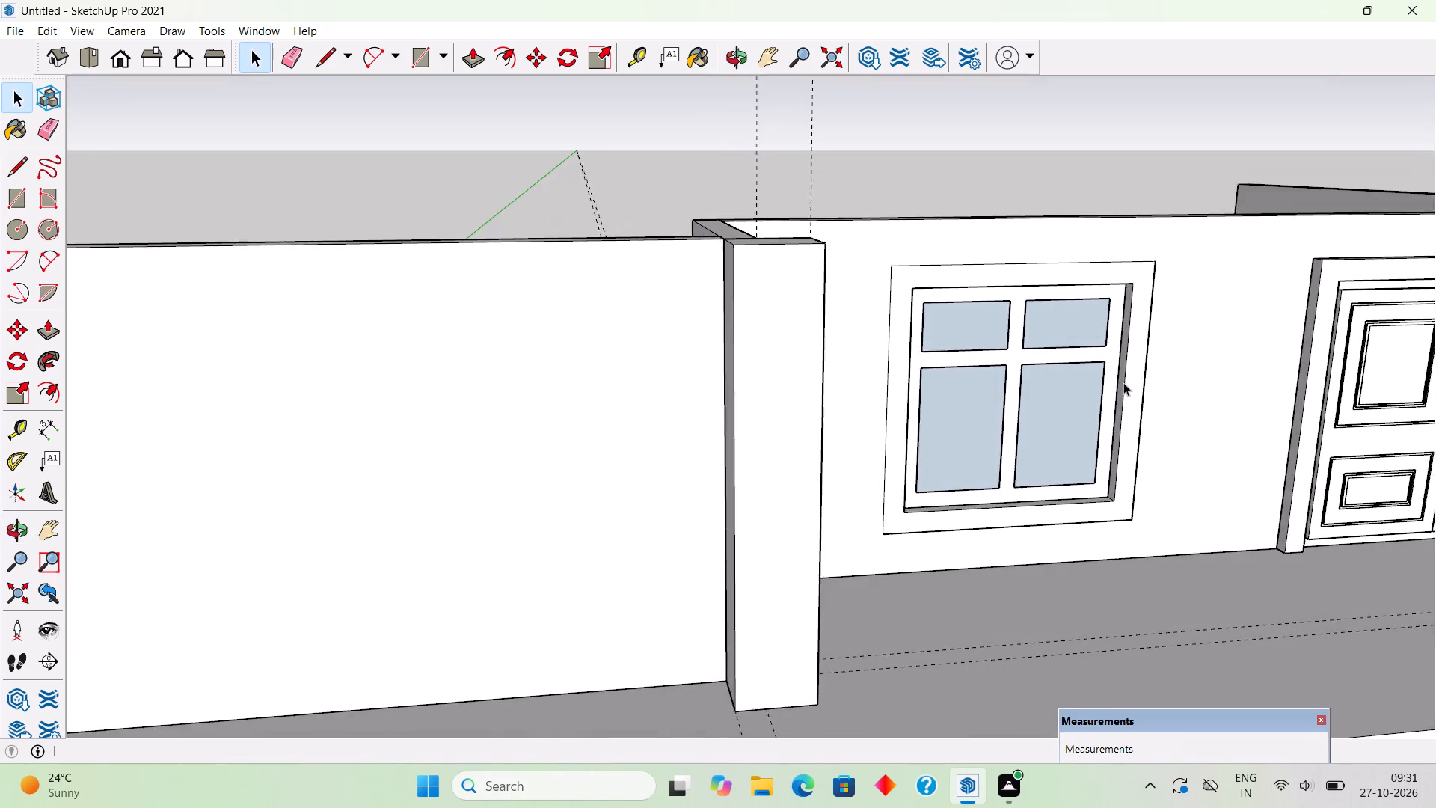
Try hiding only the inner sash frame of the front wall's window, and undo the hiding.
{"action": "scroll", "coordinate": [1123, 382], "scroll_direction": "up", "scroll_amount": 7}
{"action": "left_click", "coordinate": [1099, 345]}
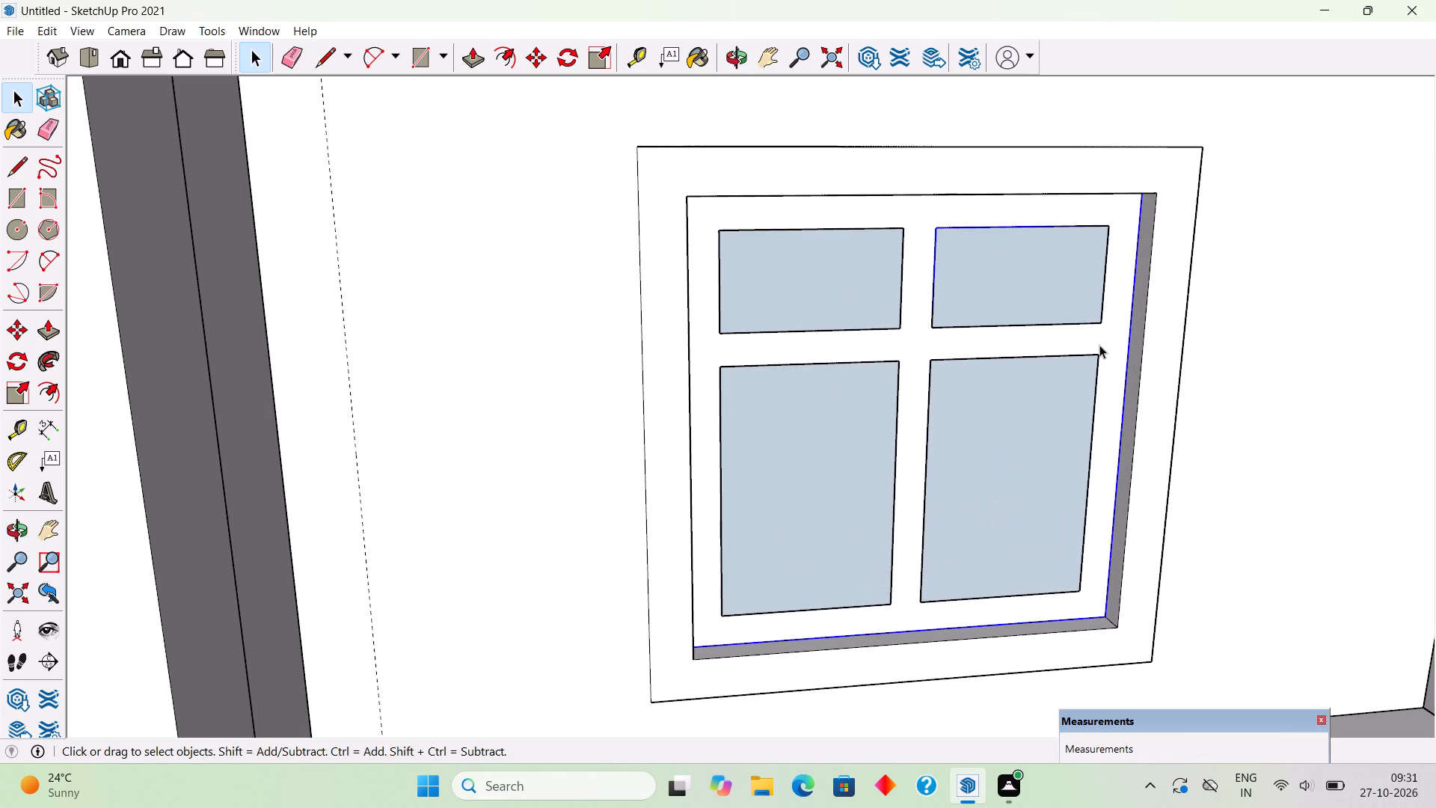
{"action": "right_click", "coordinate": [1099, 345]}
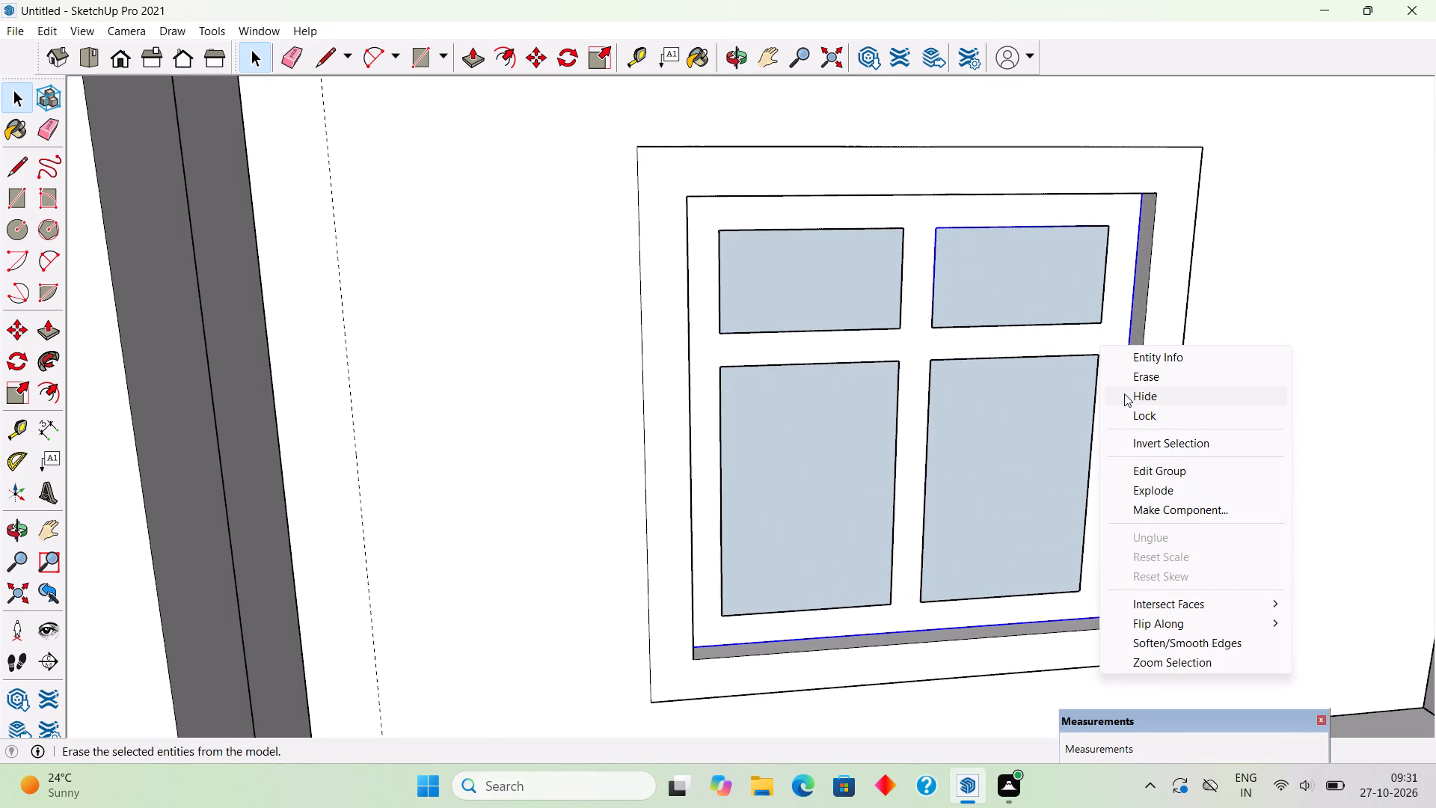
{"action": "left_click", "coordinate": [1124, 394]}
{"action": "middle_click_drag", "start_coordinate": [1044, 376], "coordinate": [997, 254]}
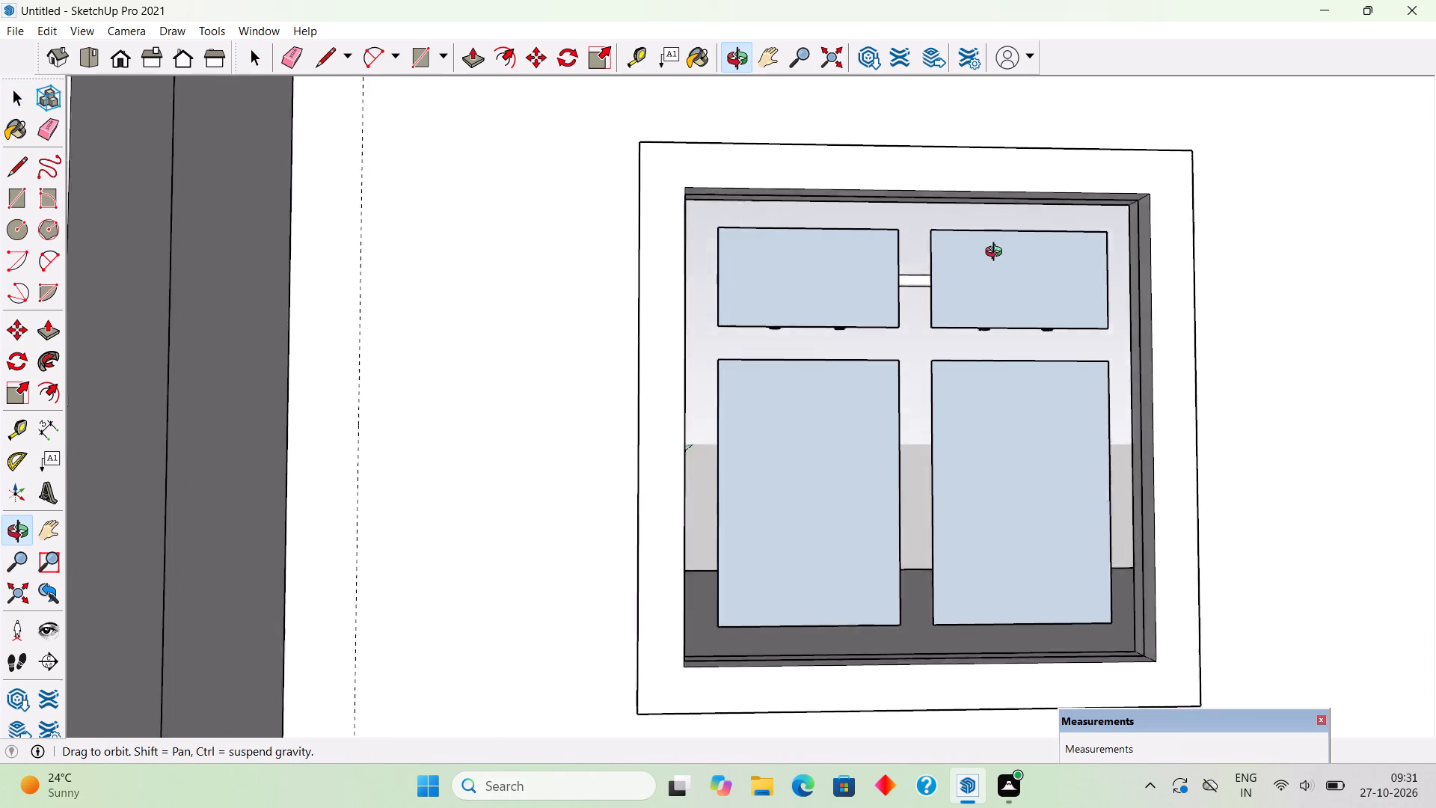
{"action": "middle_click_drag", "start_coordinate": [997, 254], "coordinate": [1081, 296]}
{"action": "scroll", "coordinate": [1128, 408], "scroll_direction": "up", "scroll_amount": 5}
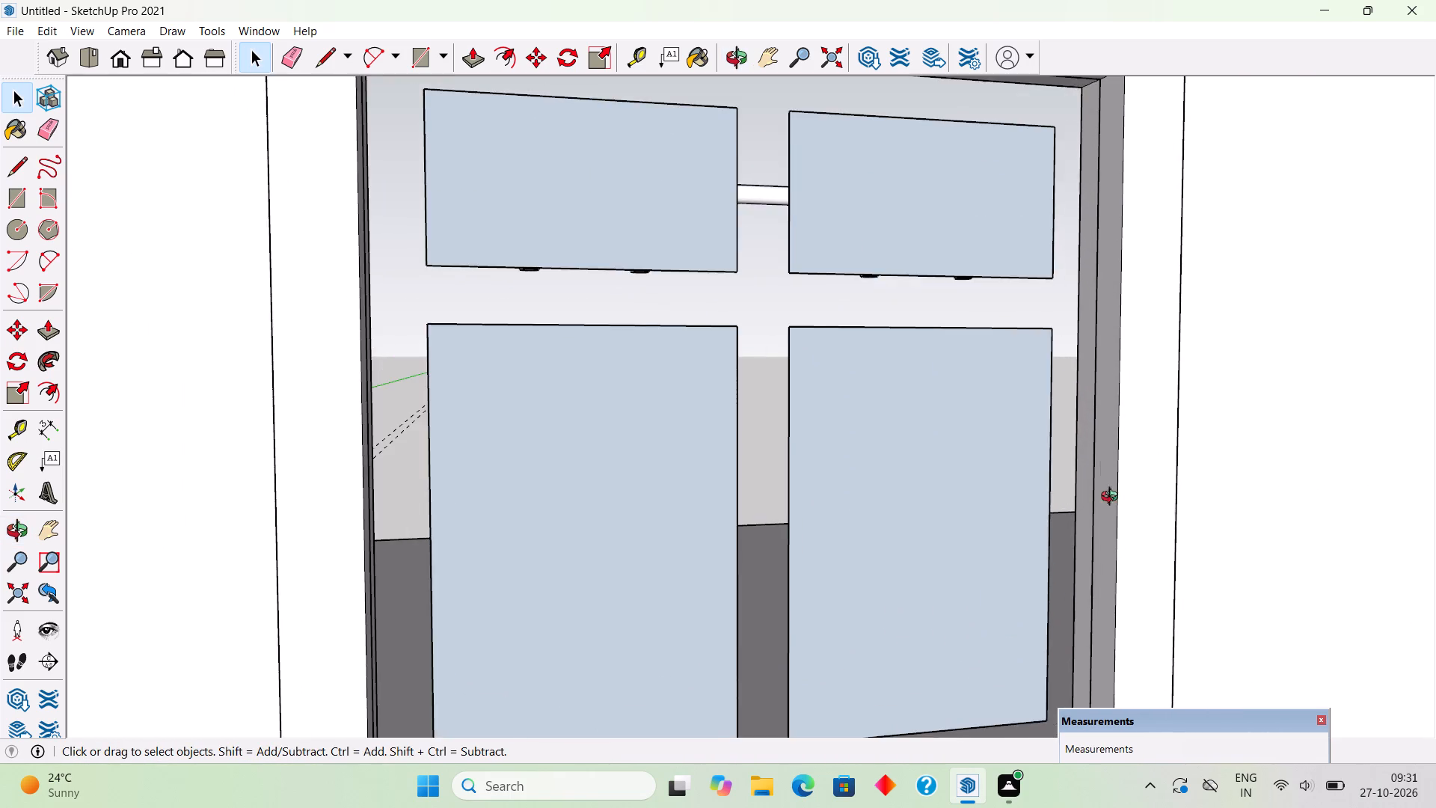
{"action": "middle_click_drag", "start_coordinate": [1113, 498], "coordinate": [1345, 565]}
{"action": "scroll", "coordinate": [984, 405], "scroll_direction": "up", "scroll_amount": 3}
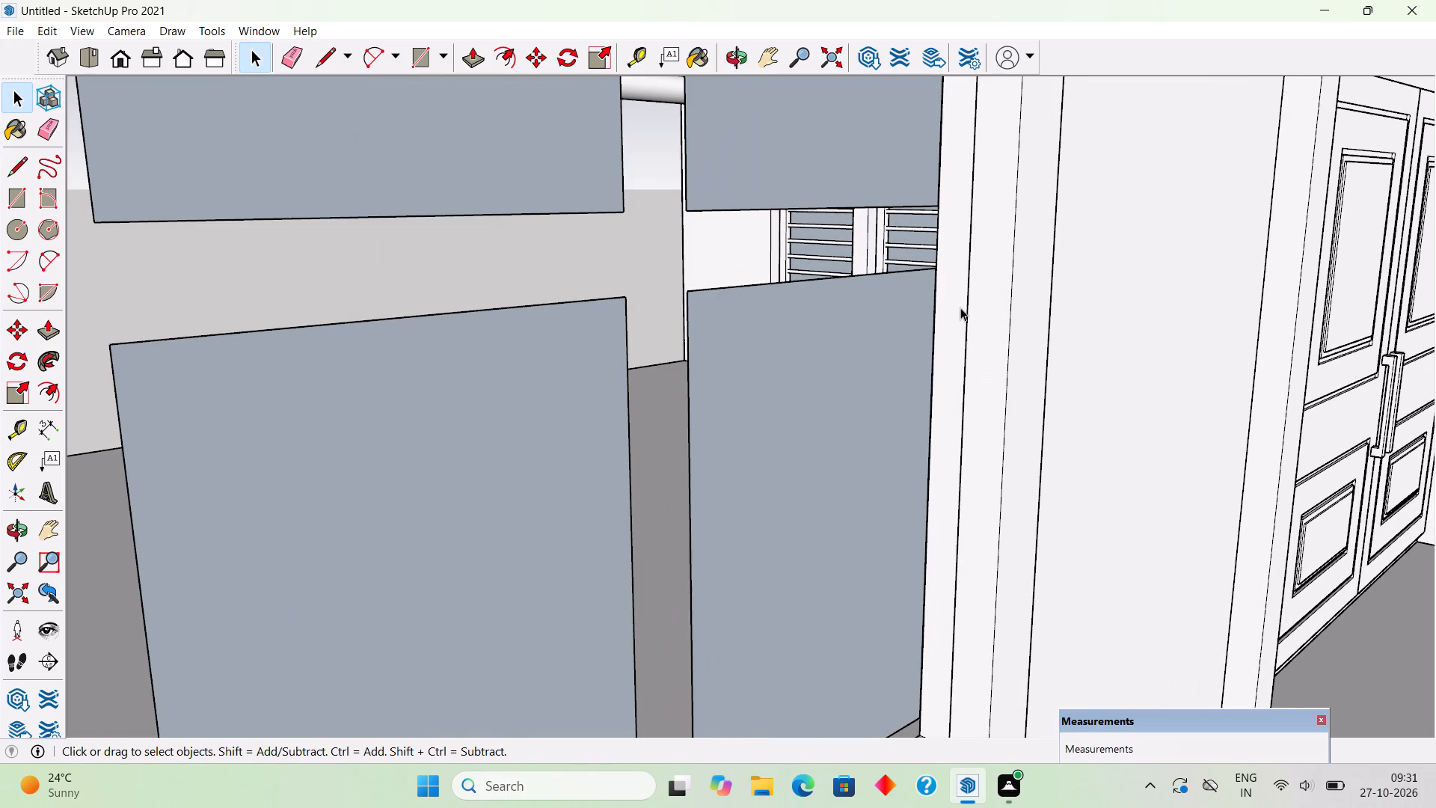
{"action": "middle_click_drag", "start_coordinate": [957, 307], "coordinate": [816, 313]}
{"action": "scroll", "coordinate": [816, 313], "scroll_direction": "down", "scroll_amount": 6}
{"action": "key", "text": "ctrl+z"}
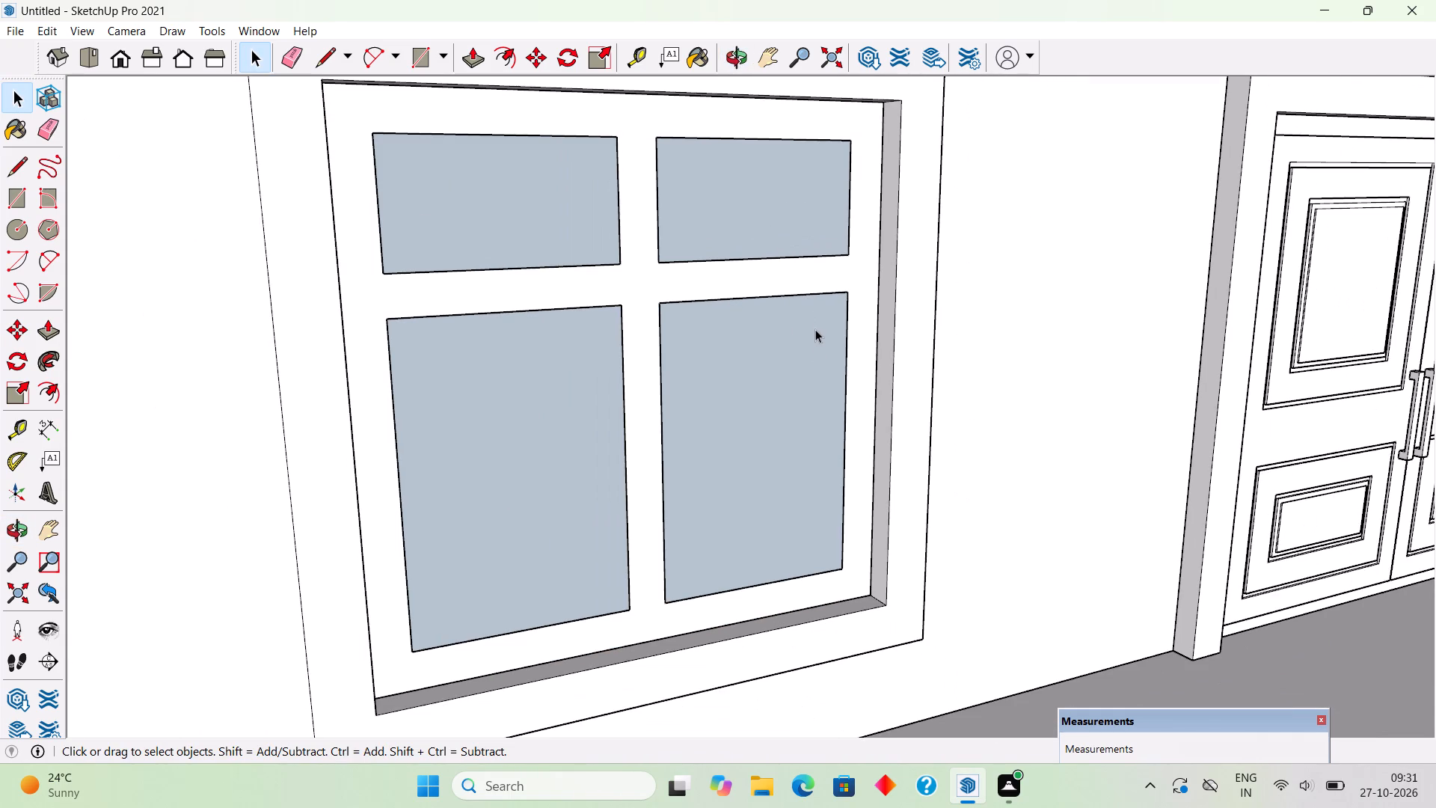
Select the window's inner sash frame with its four glass panes and the small bars in both upper lights, and make them one group.
{"action": "left_click", "coordinate": [651, 391], "text": "ctrl"}
{"action": "left_click", "coordinate": [717, 389], "text": "ctrl"}
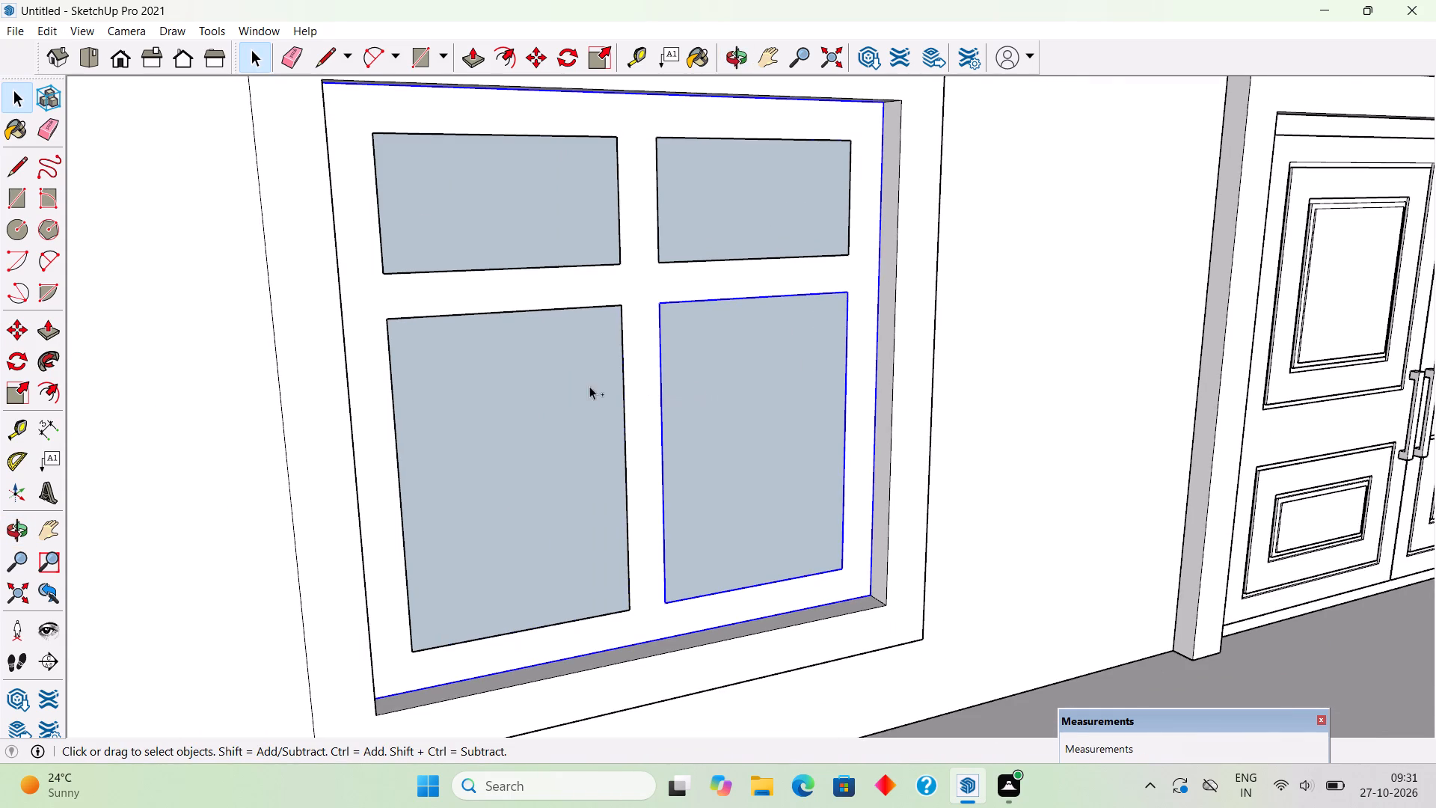
{"action": "left_click", "coordinate": [573, 386], "text": "ctrl"}
{"action": "left_click", "coordinate": [585, 242], "text": "ctrl"}
{"action": "left_click", "coordinate": [773, 254], "text": "ctrl"}
{"action": "scroll", "coordinate": [773, 258], "scroll_direction": "down", "scroll_amount": 8, "text": "ctrl"}
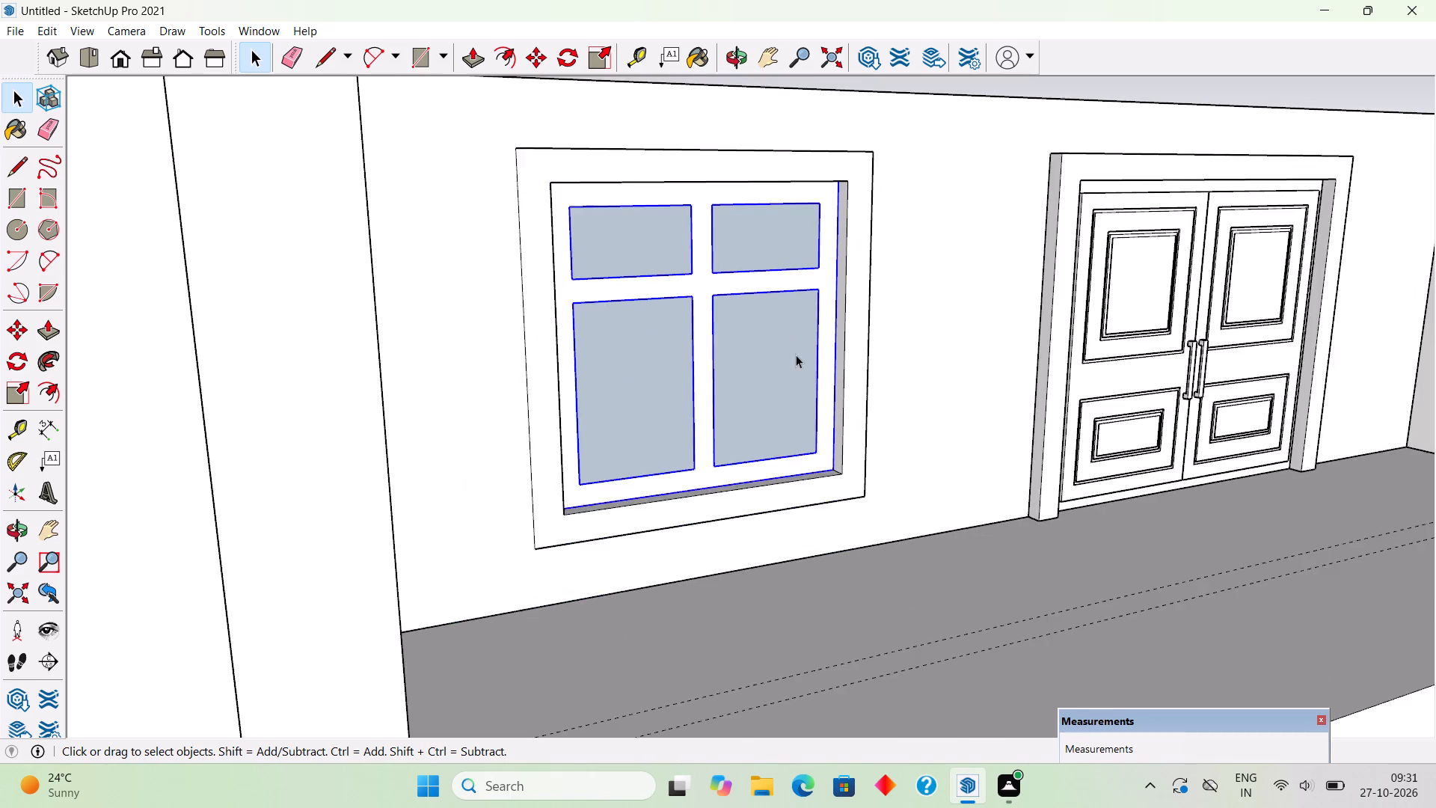
{"action": "scroll", "coordinate": [796, 355], "scroll_direction": "down", "scroll_amount": 2, "text": "ctrl"}
{"action": "middle_click_drag", "start_coordinate": [711, 361], "coordinate": [1307, 370]}
{"action": "middle_click_drag", "start_coordinate": [1296, 370], "coordinate": [1435, 368], "text": "ctrl"}
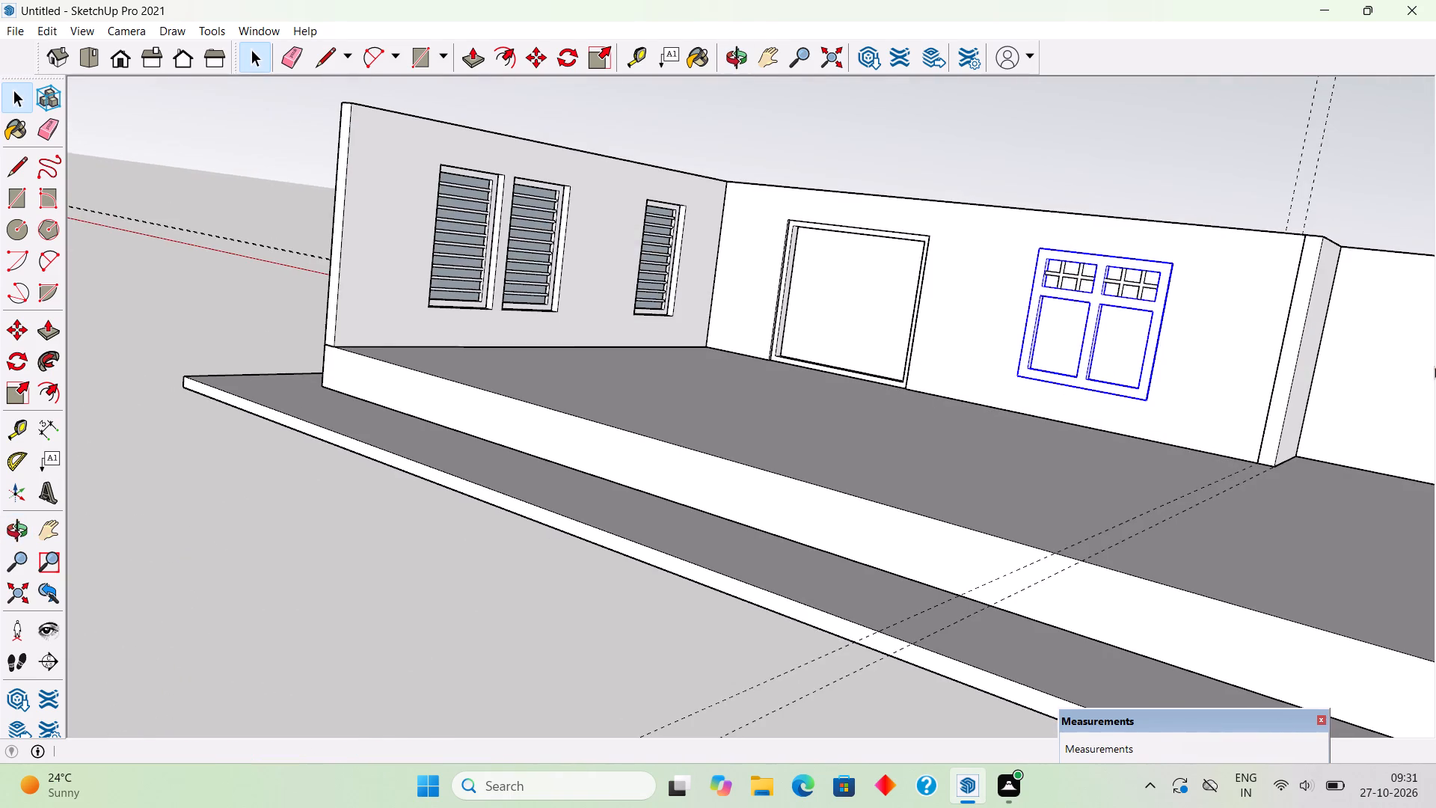
{"action": "scroll", "coordinate": [1039, 278], "scroll_direction": "up", "scroll_amount": 9, "text": "ctrl"}
{"action": "left_click", "coordinate": [1074, 271], "text": "ctrl"}
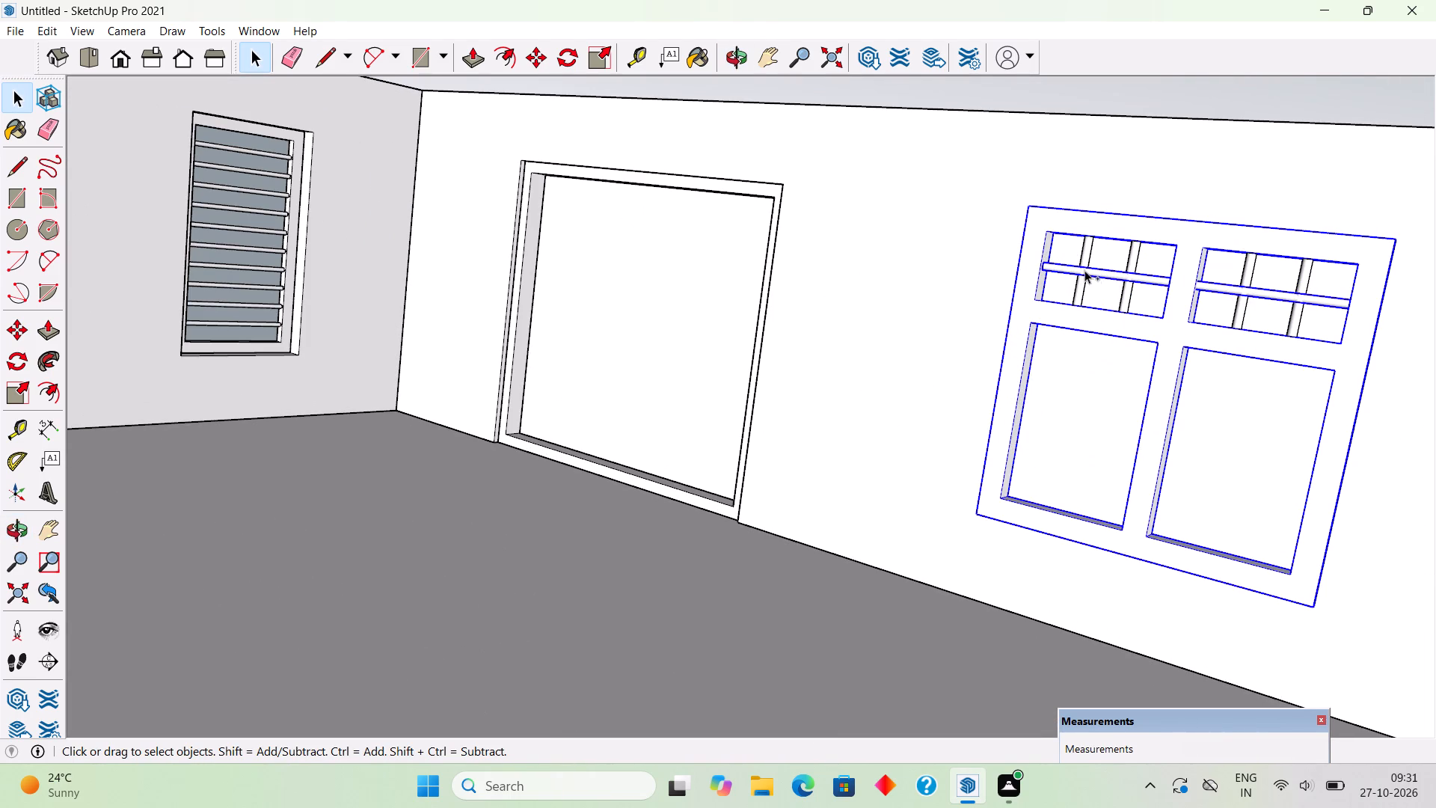
{"action": "left_click", "coordinate": [1081, 279], "text": "ctrl"}
{"action": "left_click", "coordinate": [1123, 301], "text": "ctrl"}
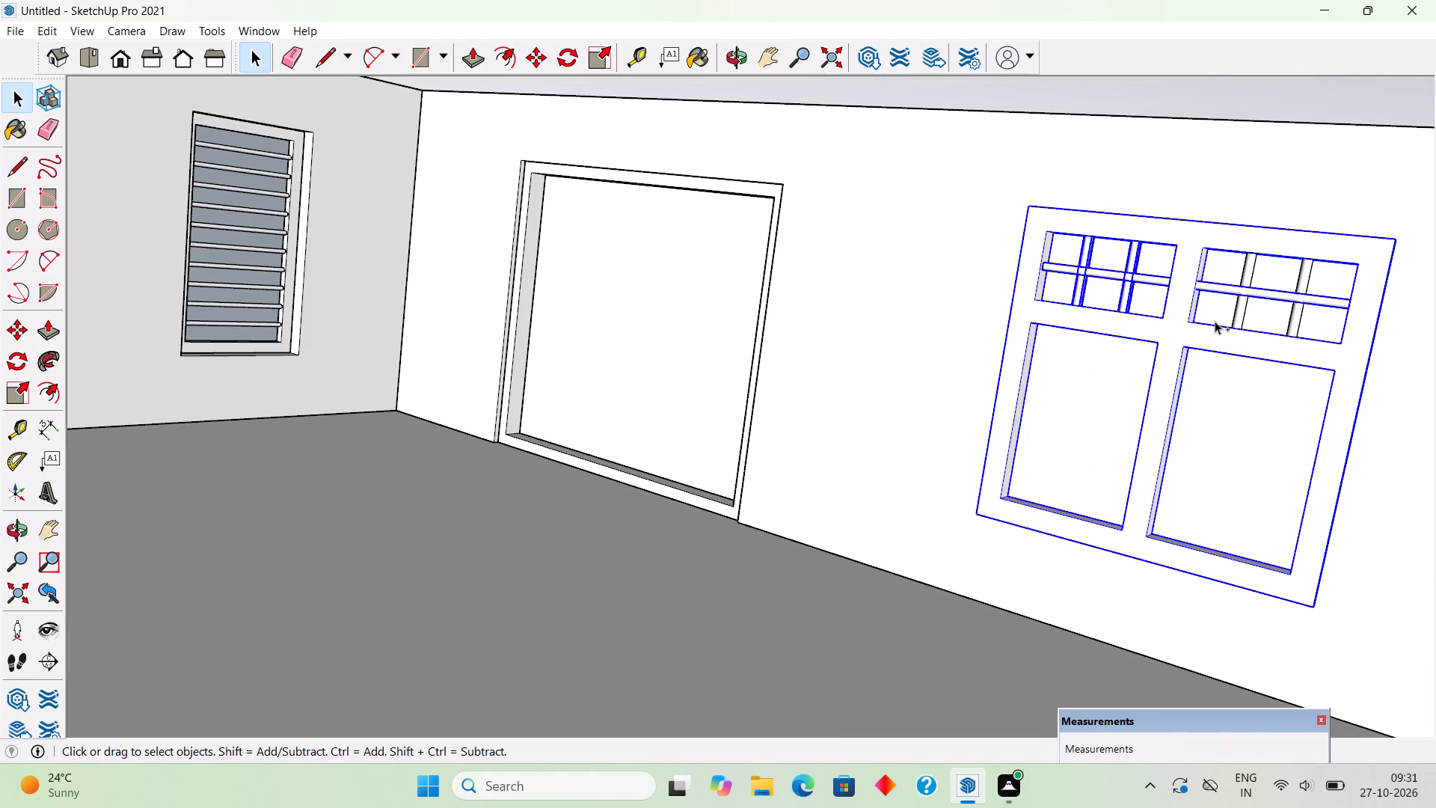
{"action": "left_click", "coordinate": [1235, 314], "text": "ctrl"}
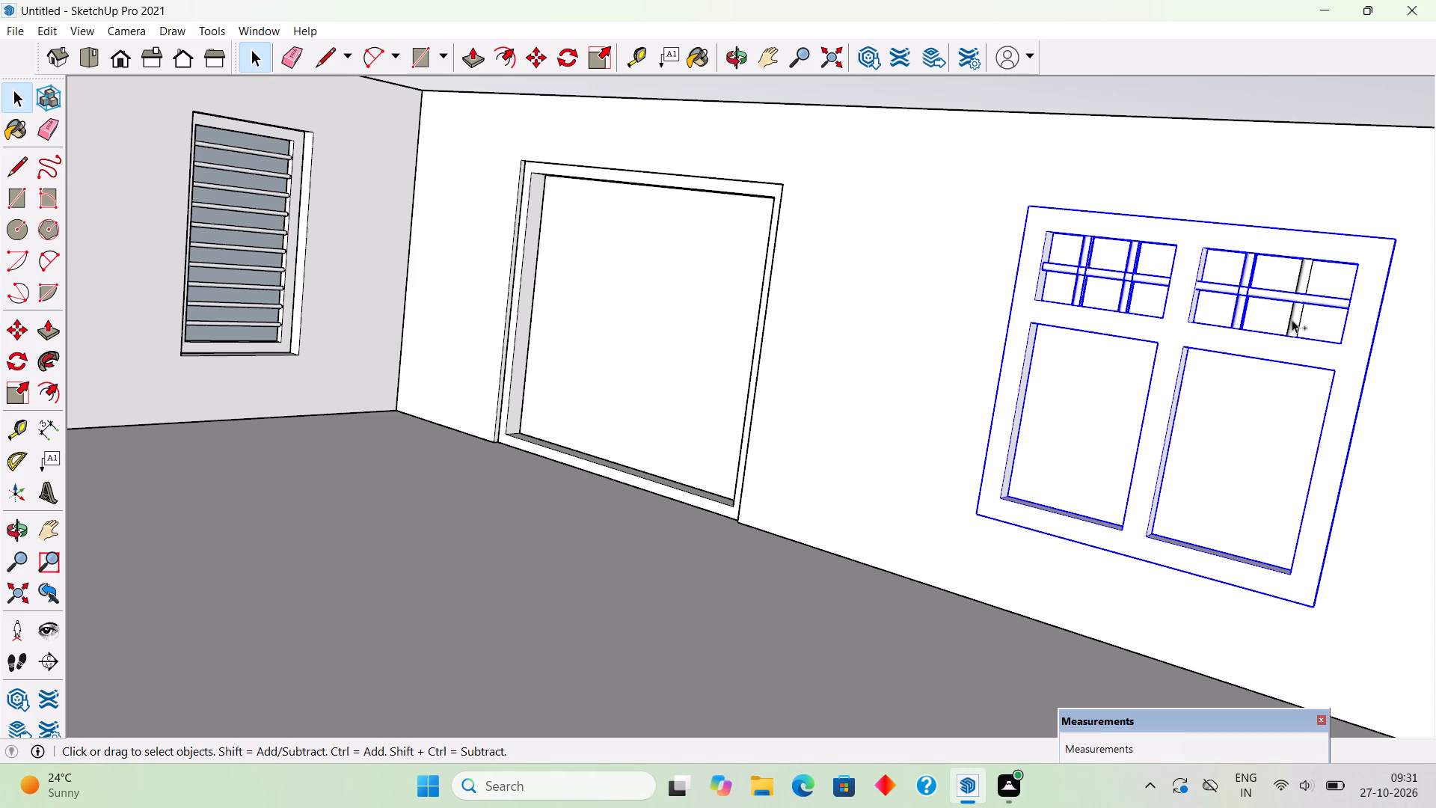
{"action": "left_click", "coordinate": [1291, 319], "text": "ctrl"}
{"action": "scroll", "coordinate": [1216, 364], "scroll_direction": "down", "scroll_amount": 3, "text": "ctrl"}
{"action": "right_click", "coordinate": [1216, 364], "text": "ctrl"}
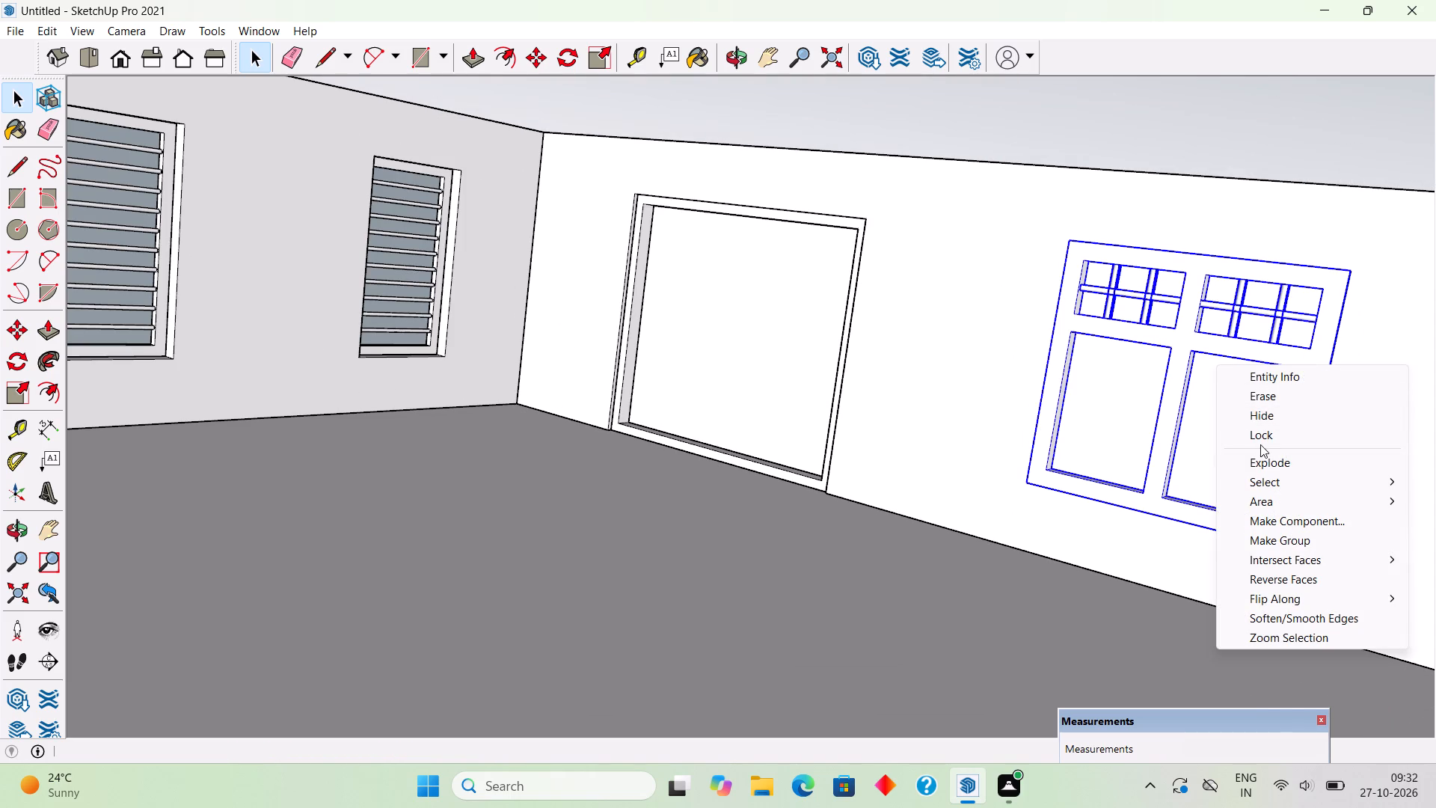
{"action": "left_click", "coordinate": [1276, 533]}
Hide the grouped window sash and panes on the front wall.
{"action": "scroll", "coordinate": [1247, 494], "scroll_direction": "down", "scroll_amount": 5}
{"action": "middle_click_drag", "start_coordinate": [1236, 369], "coordinate": [731, 322]}
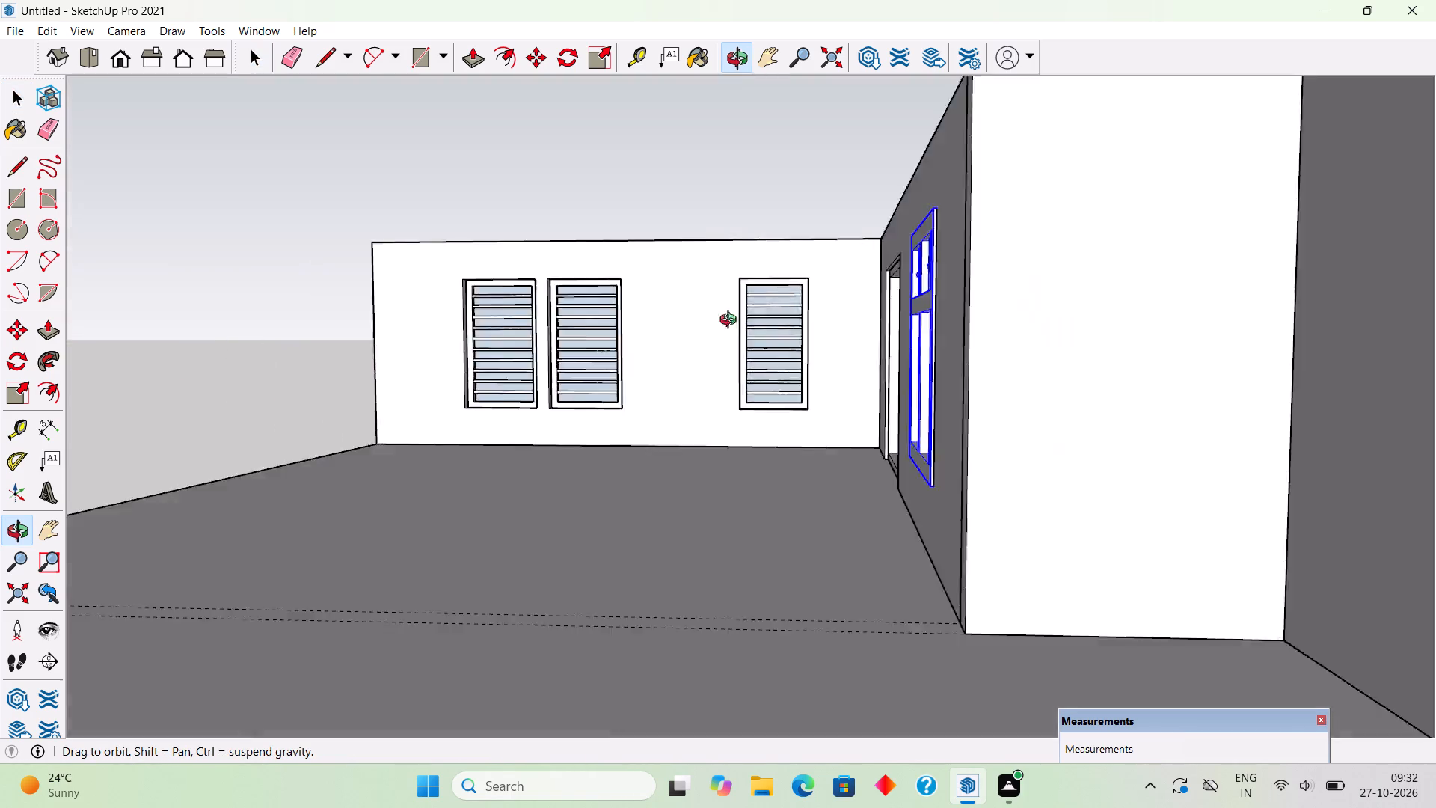
{"action": "middle_click_drag", "start_coordinate": [731, 322], "coordinate": [316, 357]}
{"action": "right_click", "coordinate": [315, 357]}
{"action": "left_click", "coordinate": [343, 403]}
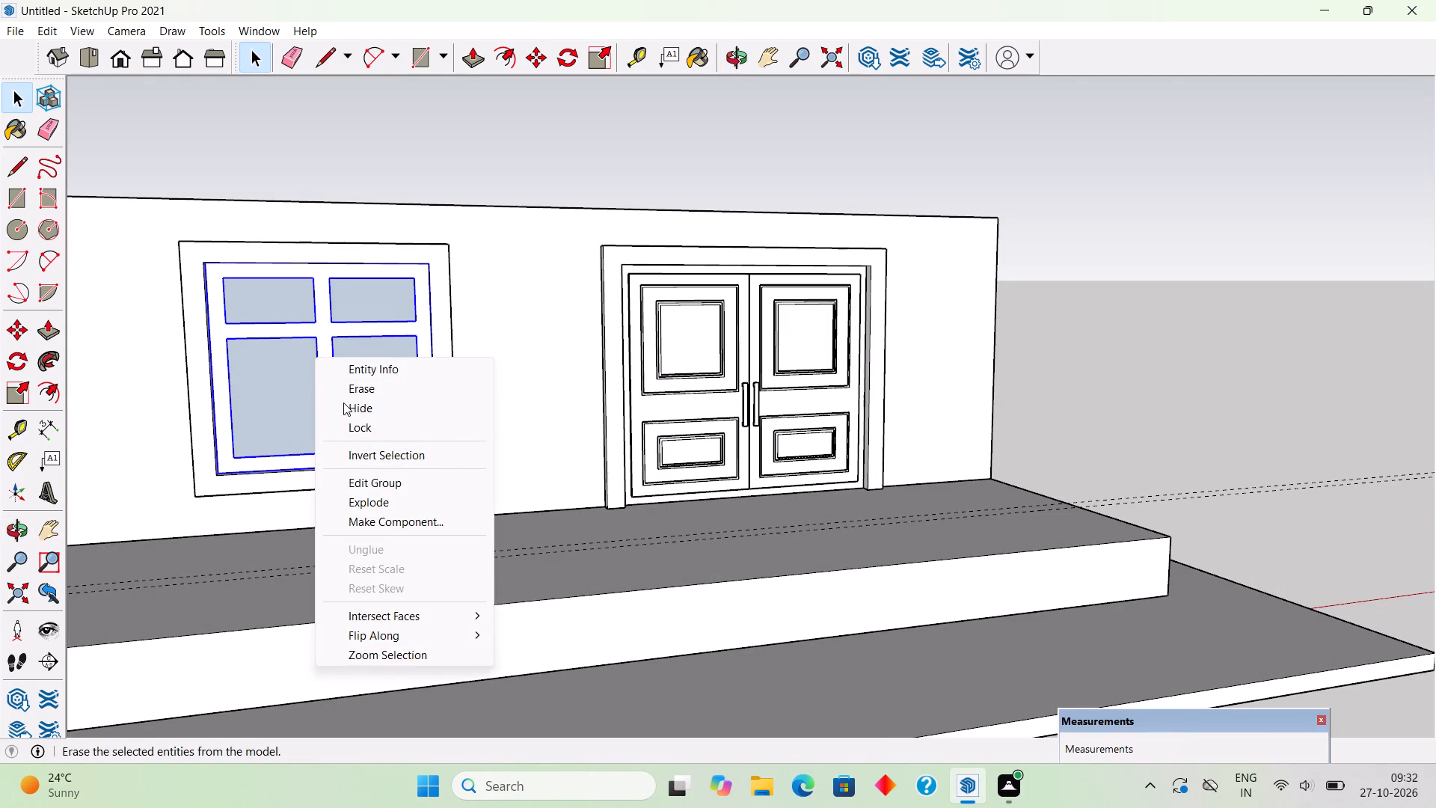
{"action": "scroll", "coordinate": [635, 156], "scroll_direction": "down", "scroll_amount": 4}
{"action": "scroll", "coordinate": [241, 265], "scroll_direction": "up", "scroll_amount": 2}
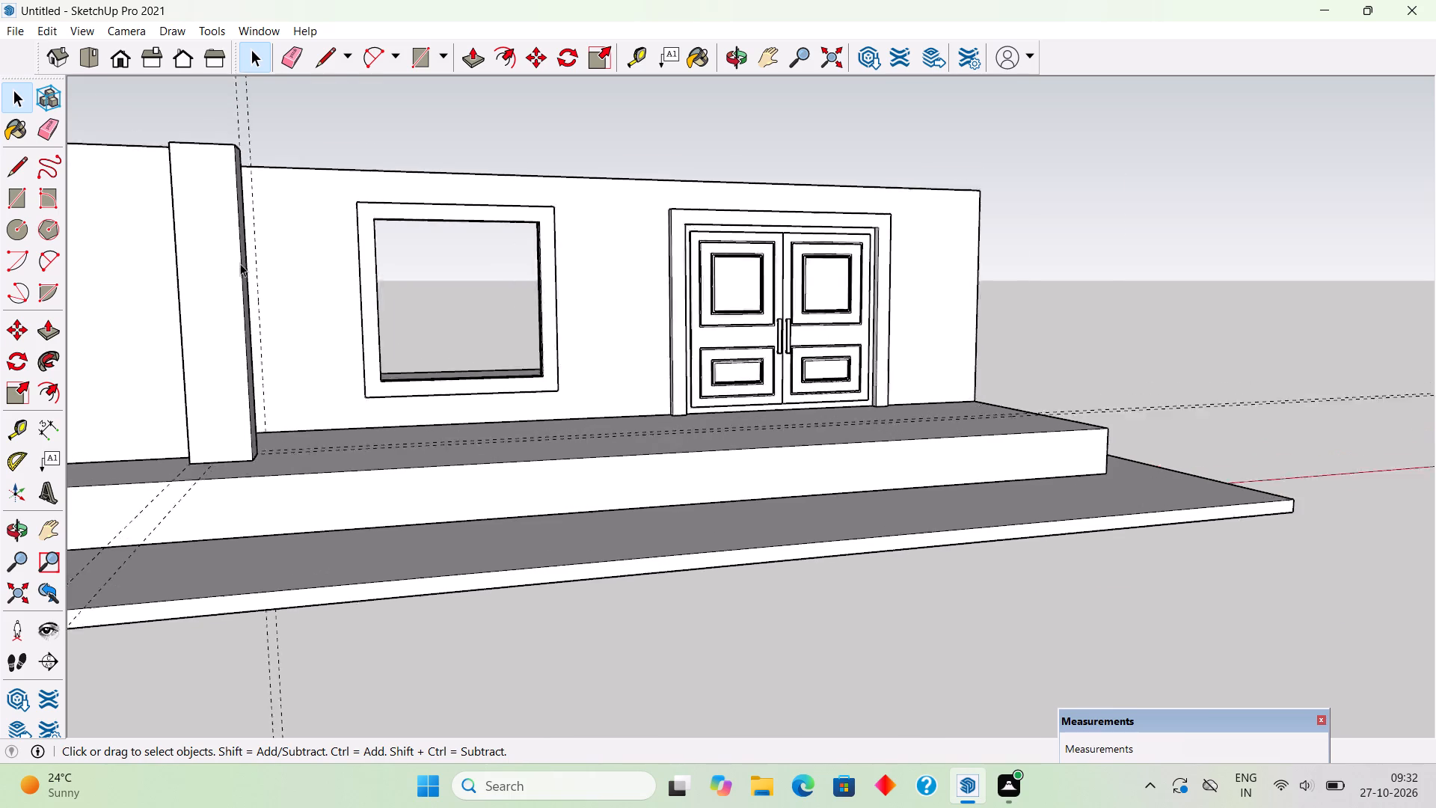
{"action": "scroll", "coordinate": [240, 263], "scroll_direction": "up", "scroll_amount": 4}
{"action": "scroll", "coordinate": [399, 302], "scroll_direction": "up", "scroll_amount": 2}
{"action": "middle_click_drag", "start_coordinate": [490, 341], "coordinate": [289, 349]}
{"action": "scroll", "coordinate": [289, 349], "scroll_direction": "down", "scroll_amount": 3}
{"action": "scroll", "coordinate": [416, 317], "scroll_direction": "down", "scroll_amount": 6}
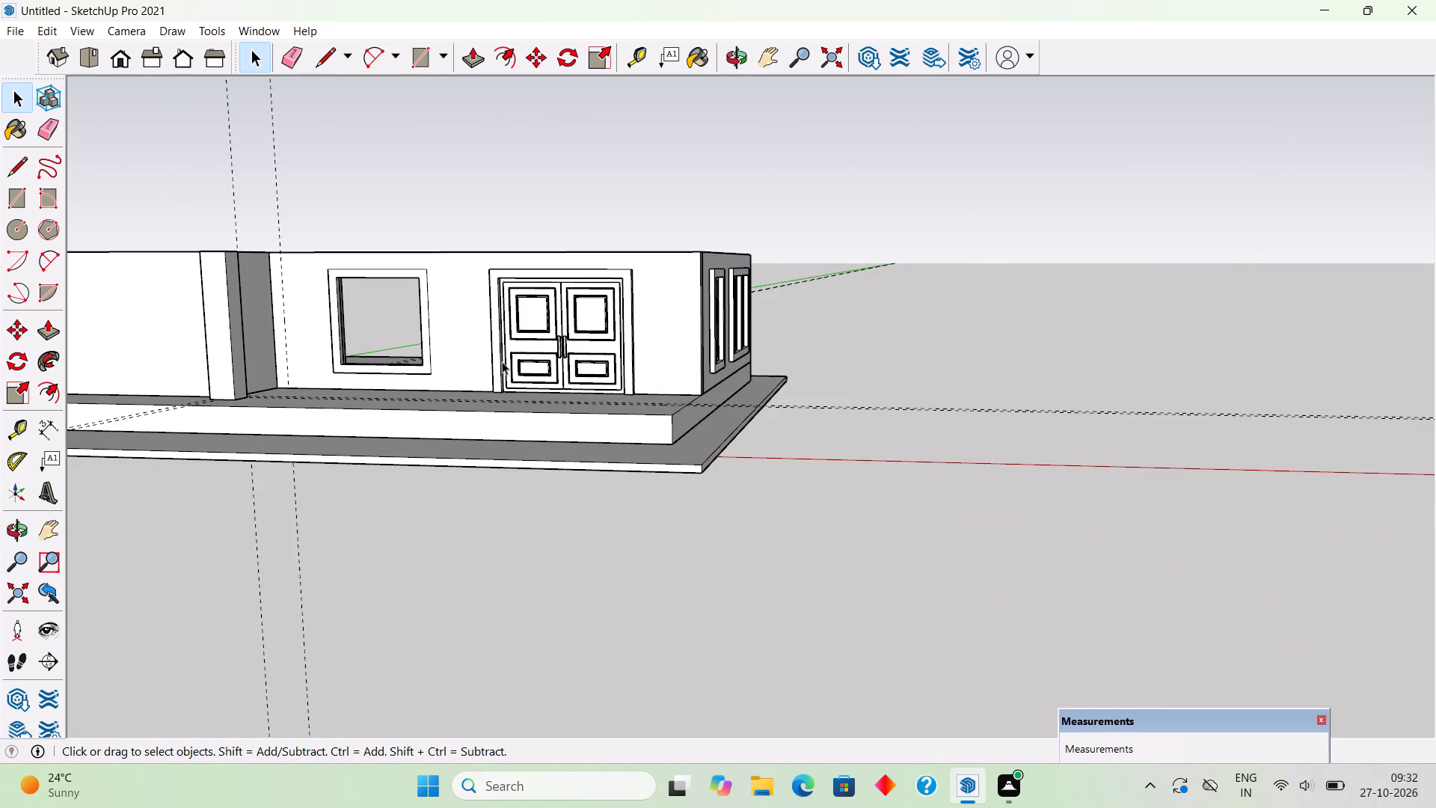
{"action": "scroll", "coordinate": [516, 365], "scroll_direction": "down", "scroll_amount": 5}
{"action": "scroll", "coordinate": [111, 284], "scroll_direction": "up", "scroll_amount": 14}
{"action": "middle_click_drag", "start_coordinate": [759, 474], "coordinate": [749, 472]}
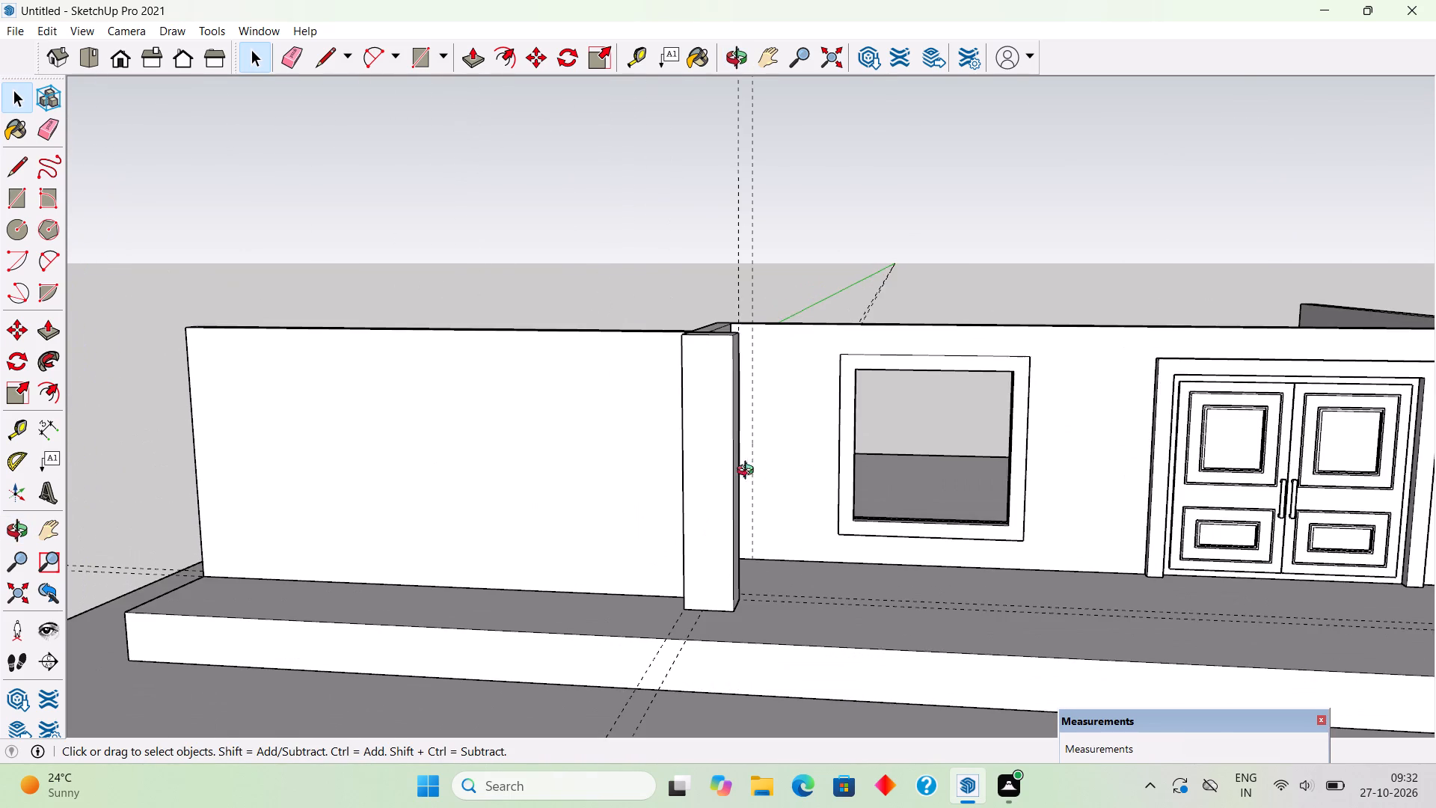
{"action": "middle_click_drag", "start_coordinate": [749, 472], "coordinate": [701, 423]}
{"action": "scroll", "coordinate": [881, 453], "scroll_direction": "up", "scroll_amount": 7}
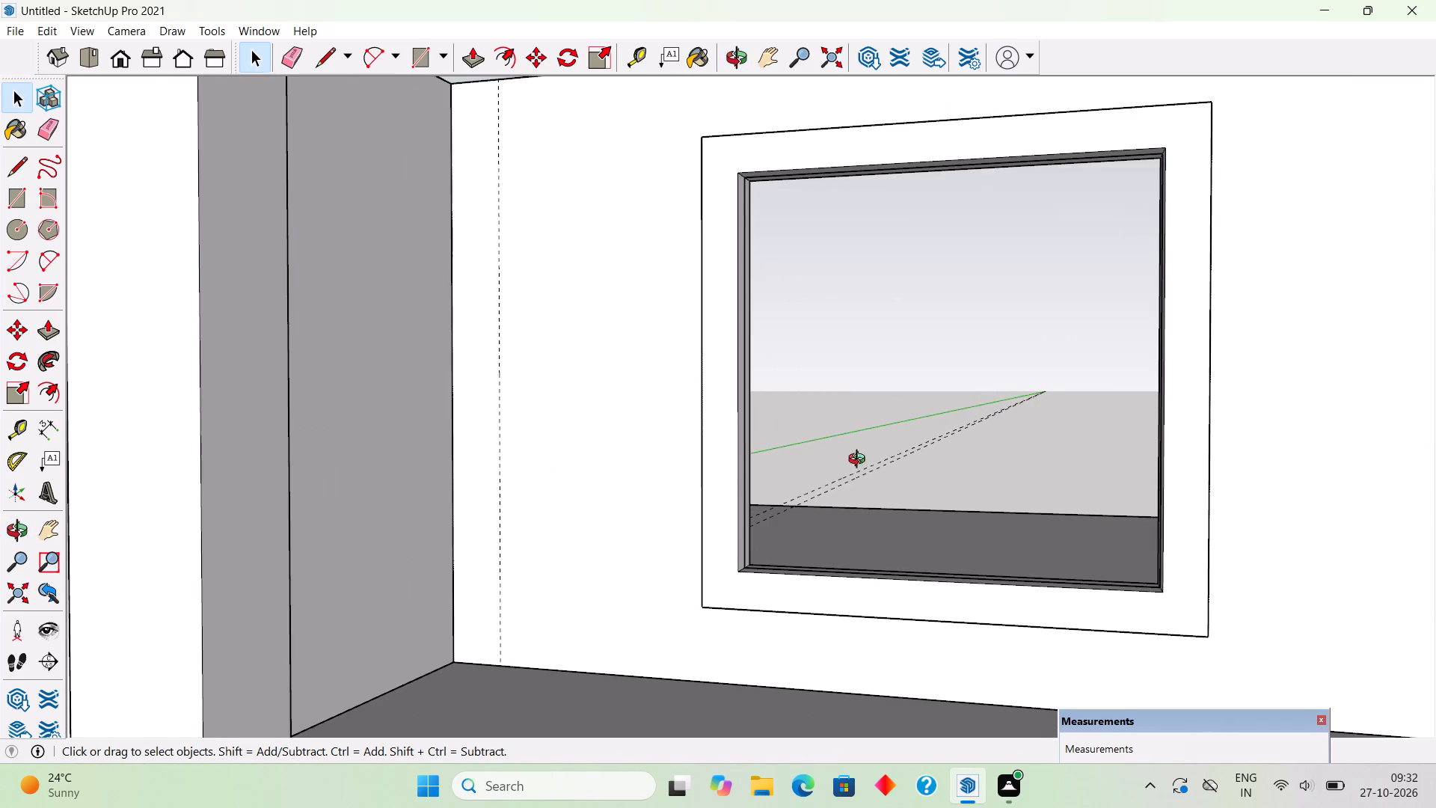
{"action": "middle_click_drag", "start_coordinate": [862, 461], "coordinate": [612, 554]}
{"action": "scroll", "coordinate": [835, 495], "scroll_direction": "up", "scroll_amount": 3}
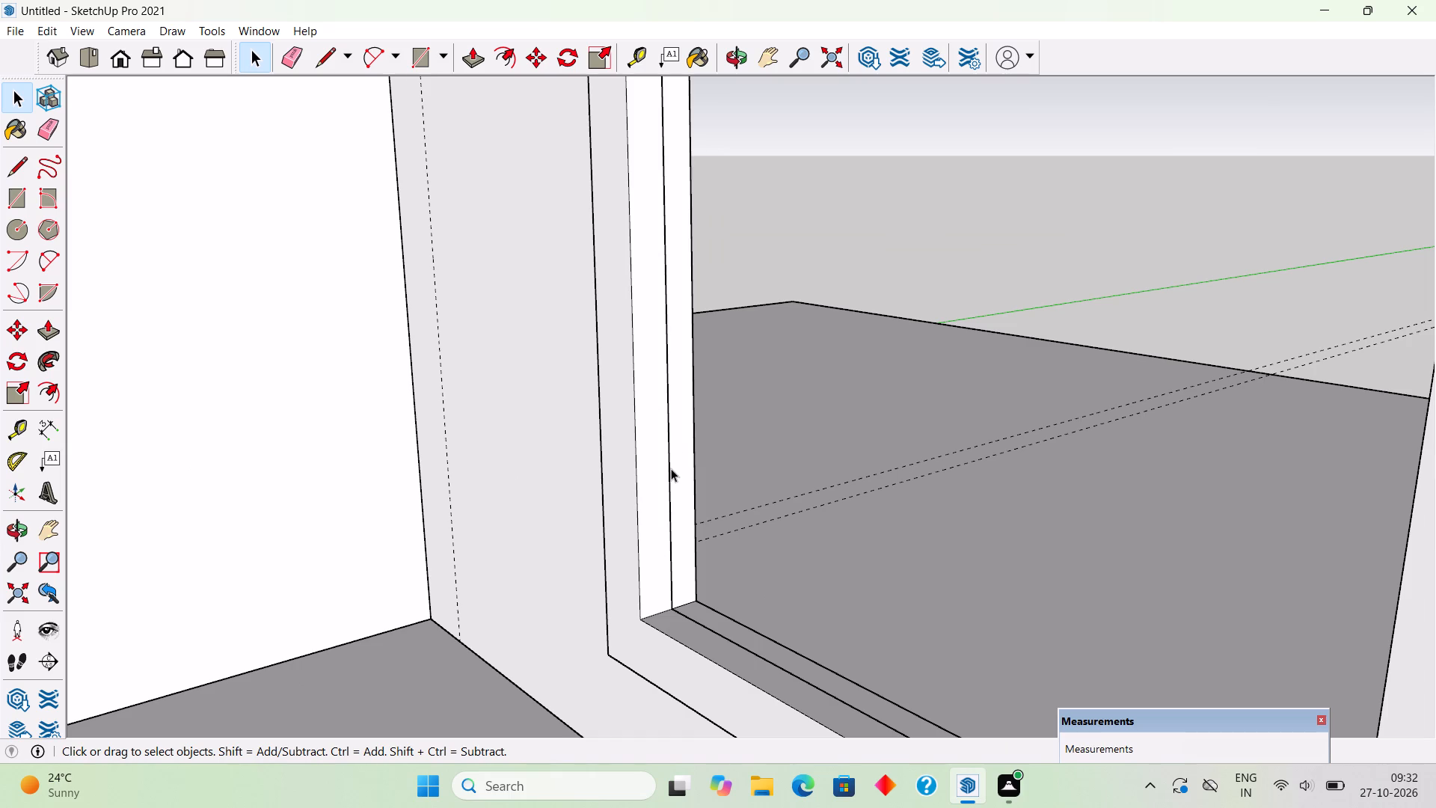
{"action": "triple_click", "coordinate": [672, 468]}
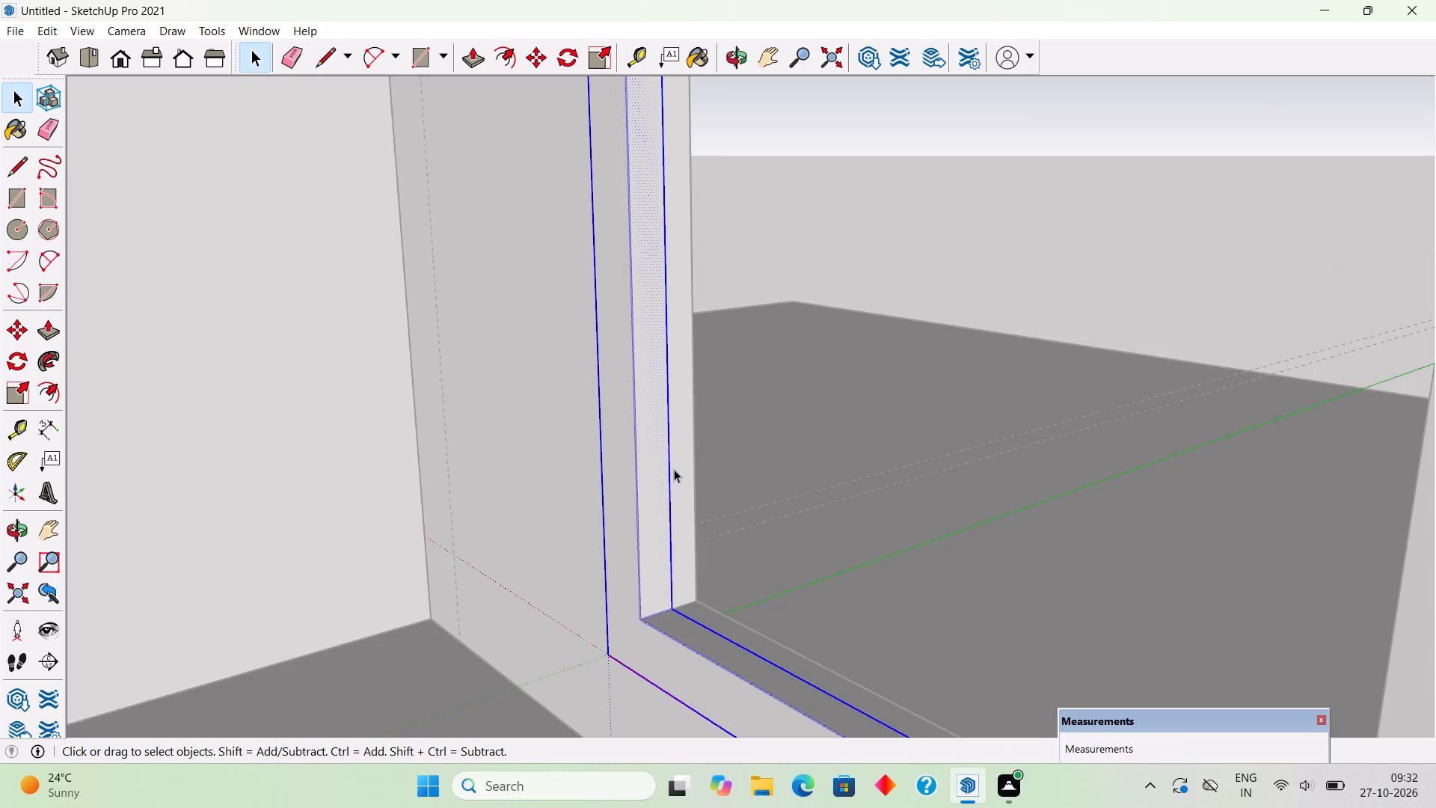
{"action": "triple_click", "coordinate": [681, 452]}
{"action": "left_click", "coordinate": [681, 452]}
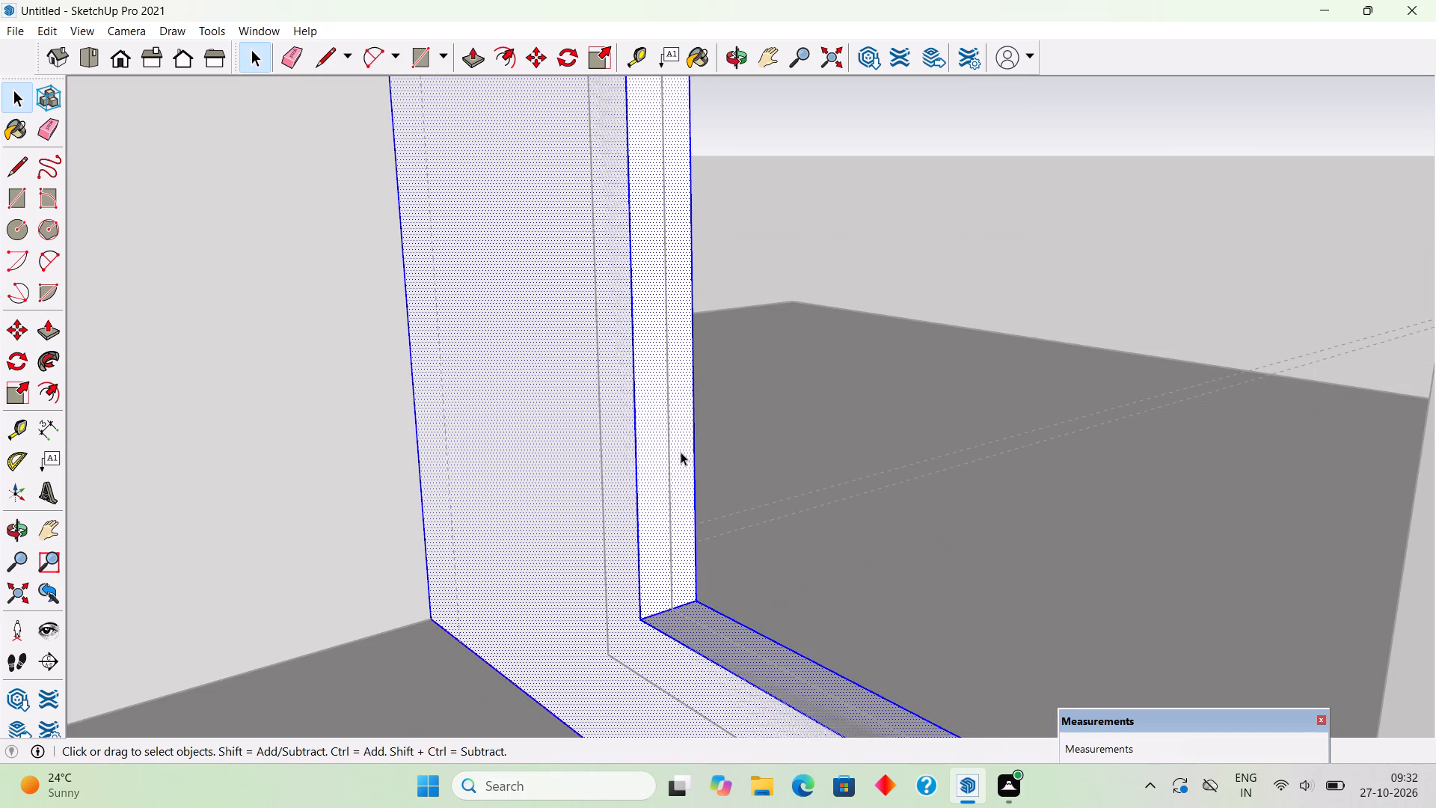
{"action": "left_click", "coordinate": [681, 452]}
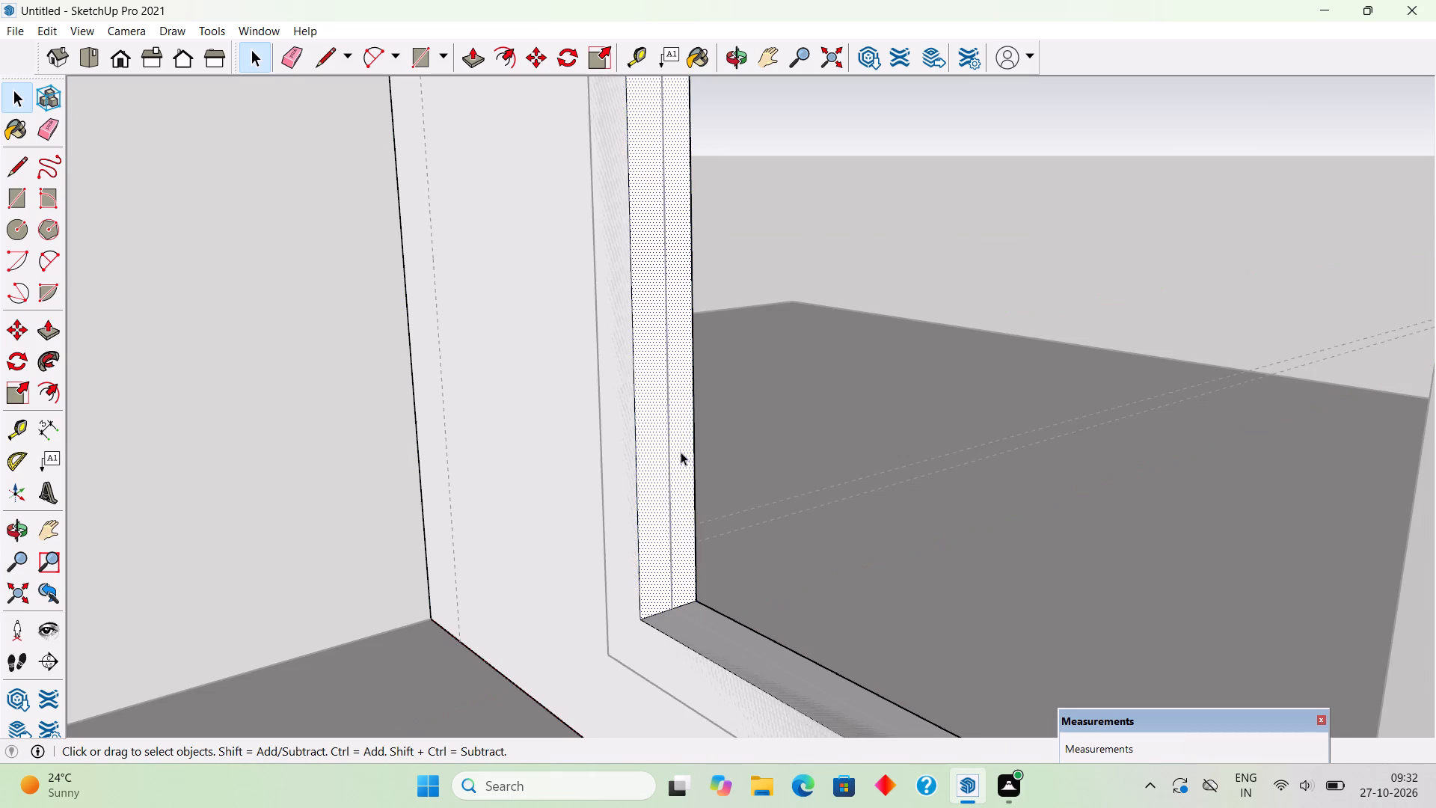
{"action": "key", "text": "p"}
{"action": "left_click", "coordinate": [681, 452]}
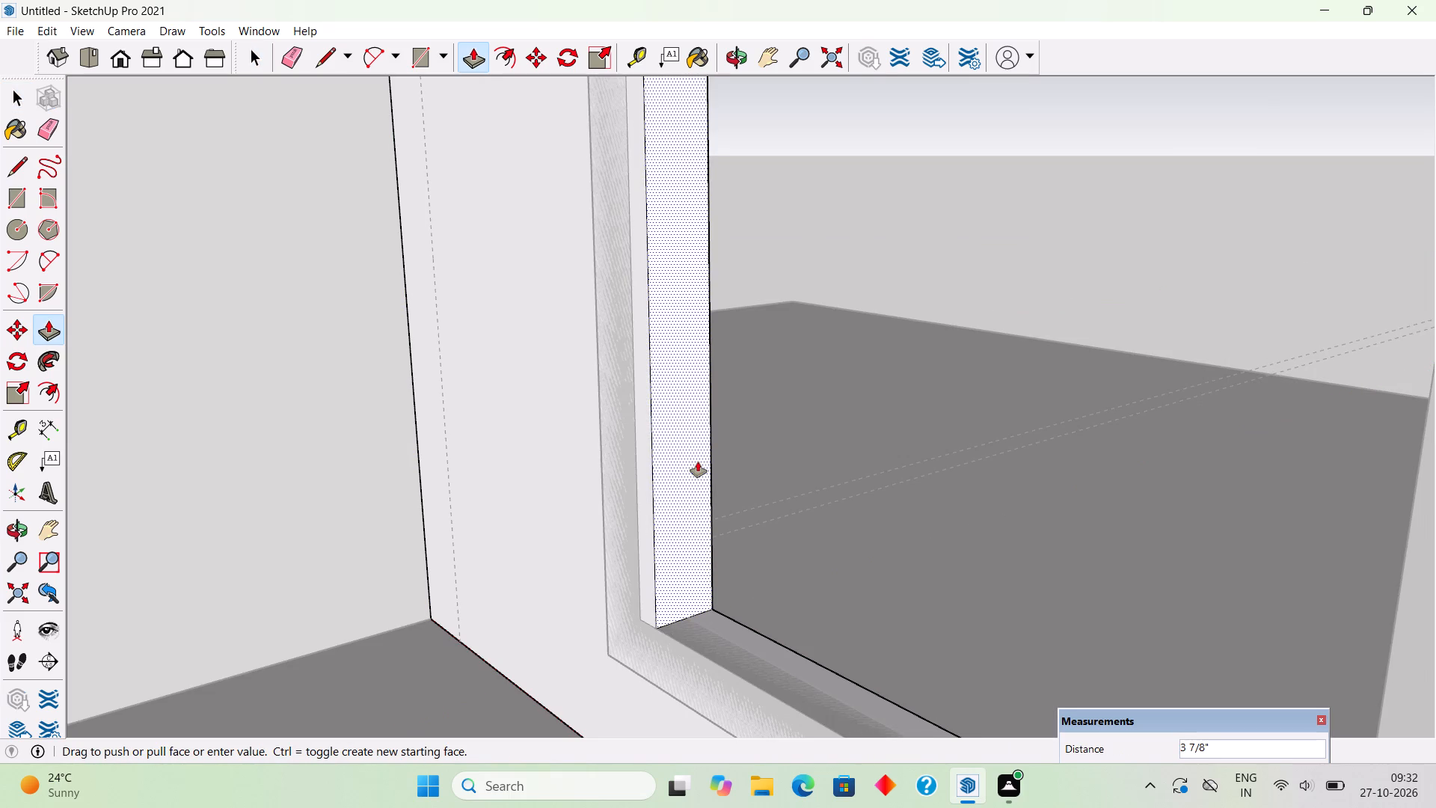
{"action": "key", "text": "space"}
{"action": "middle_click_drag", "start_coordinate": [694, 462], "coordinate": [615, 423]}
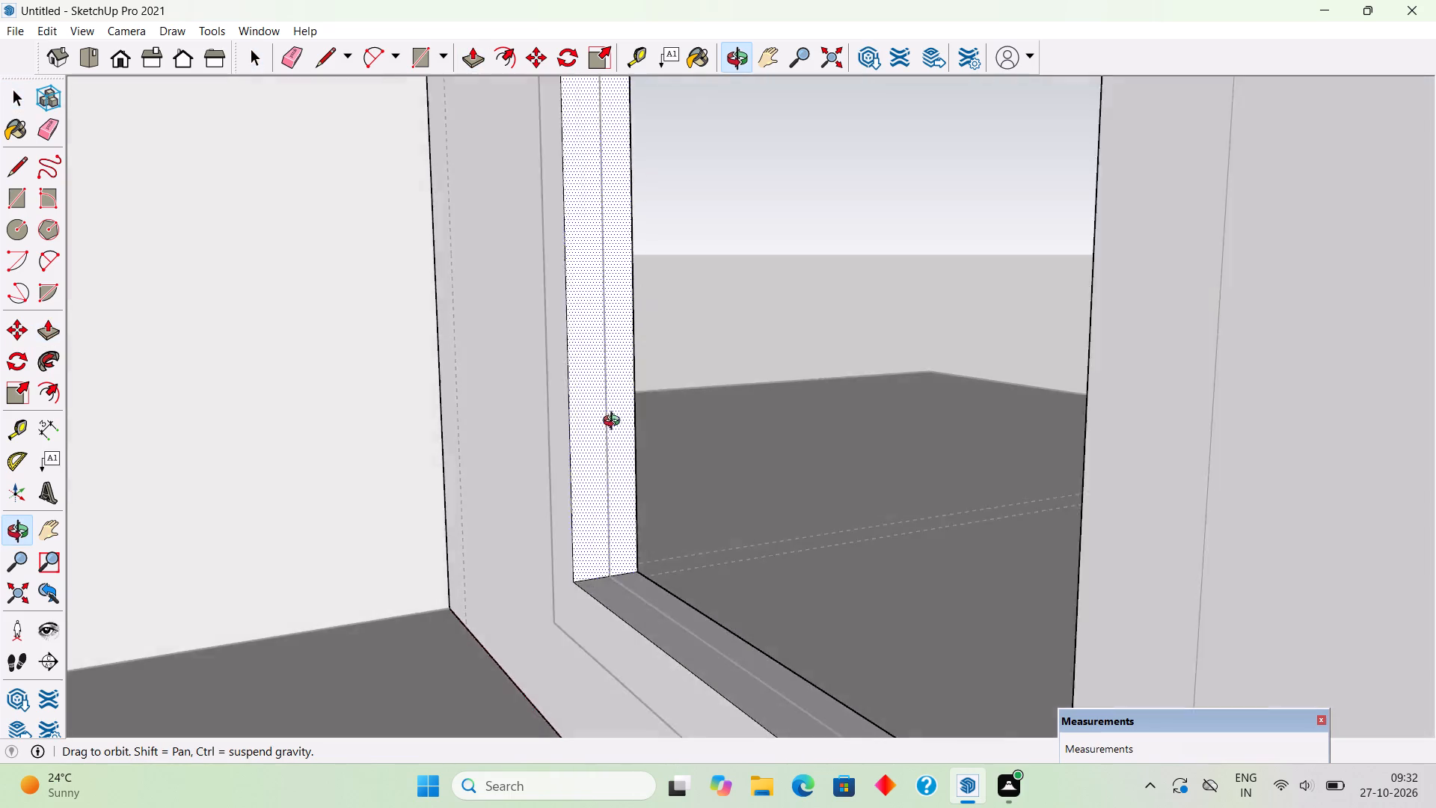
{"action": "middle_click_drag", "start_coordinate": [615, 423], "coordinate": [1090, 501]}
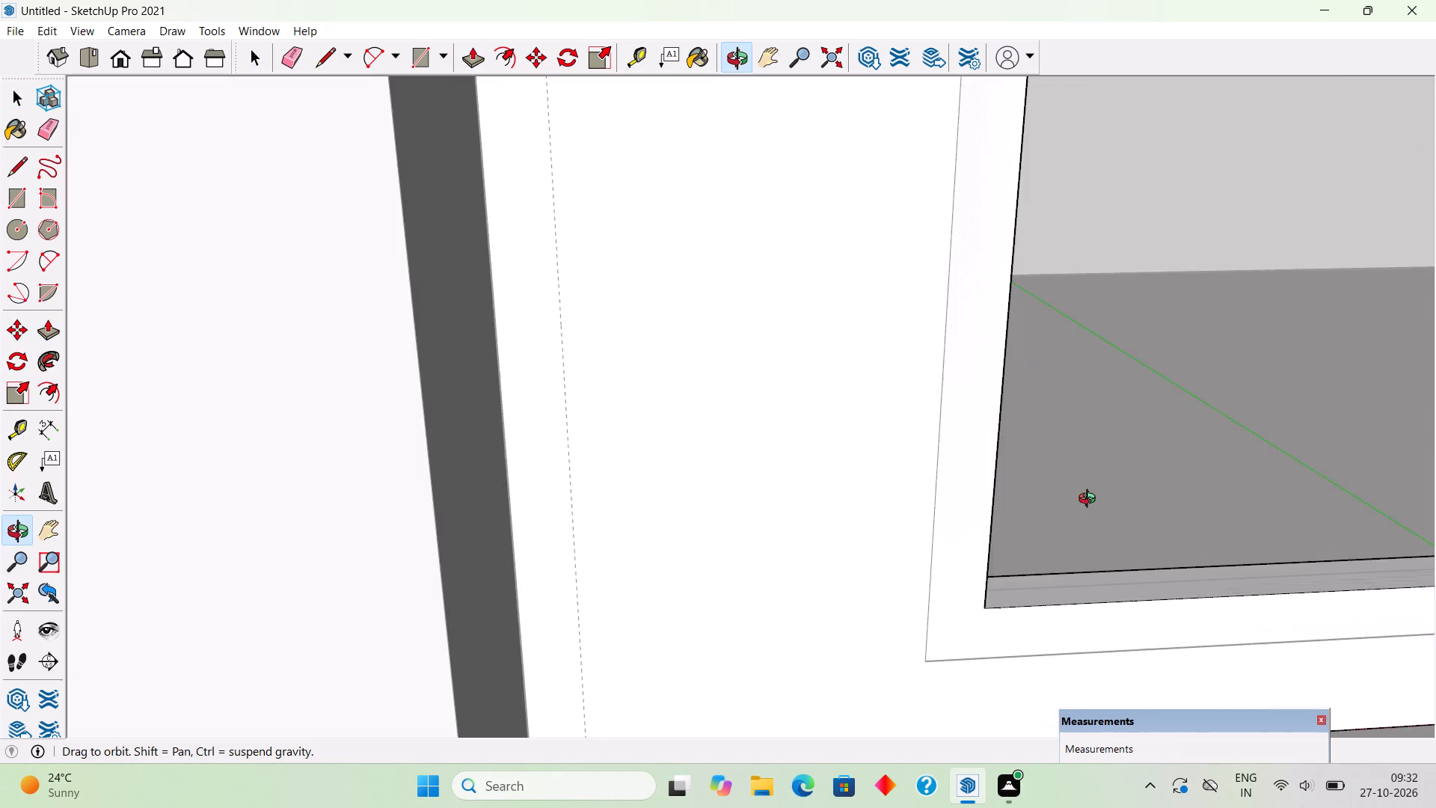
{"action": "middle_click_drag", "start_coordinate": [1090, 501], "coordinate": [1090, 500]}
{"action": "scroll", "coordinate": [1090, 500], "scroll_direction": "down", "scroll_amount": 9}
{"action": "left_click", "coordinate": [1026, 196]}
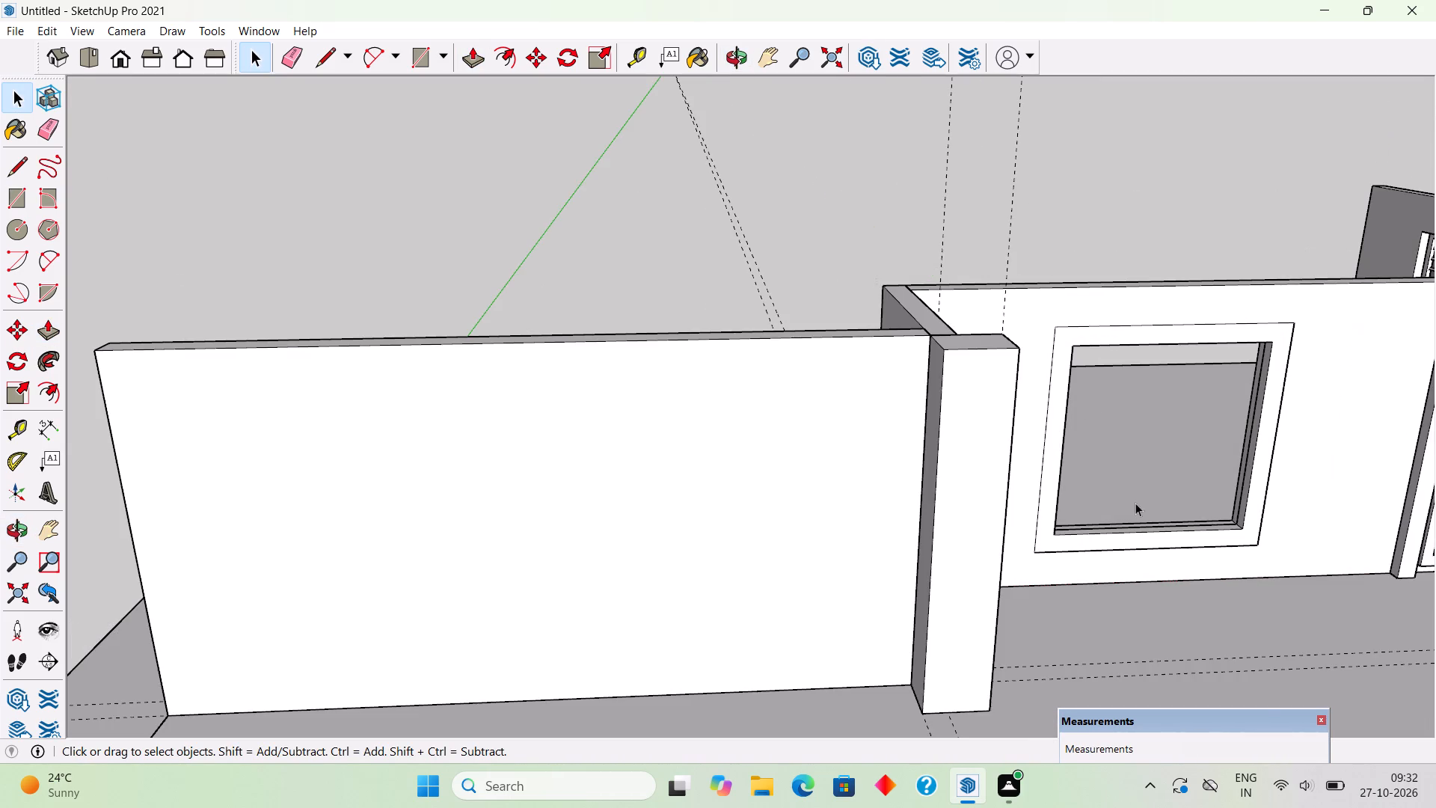
Move the window's outer frame 5" outward from the front wall and clear the selection.
{"action": "scroll", "coordinate": [1138, 505], "scroll_direction": "up", "scroll_amount": 2}
{"action": "left_click", "coordinate": [1289, 533]}
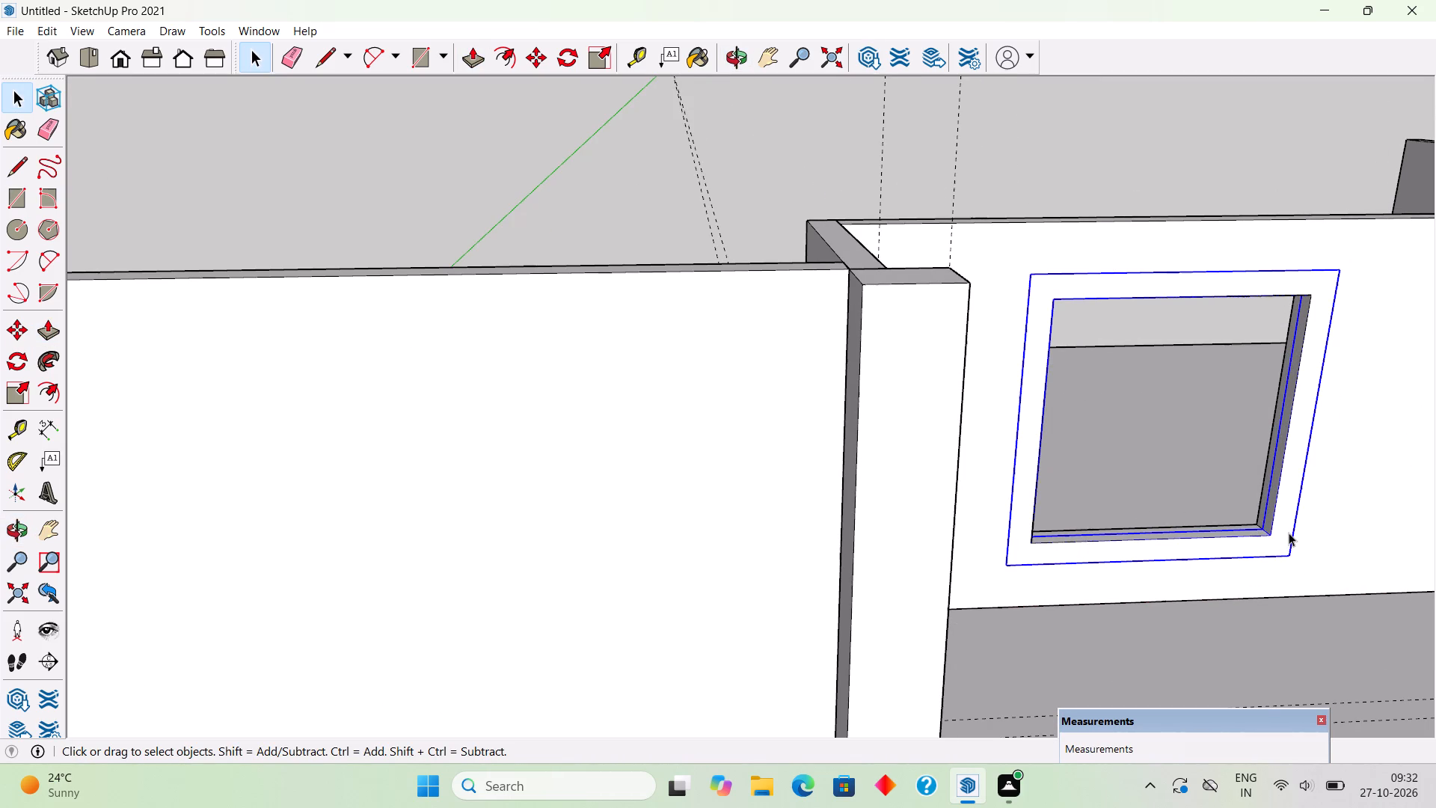
{"action": "middle_click_drag", "start_coordinate": [1117, 515], "coordinate": [666, 379]}
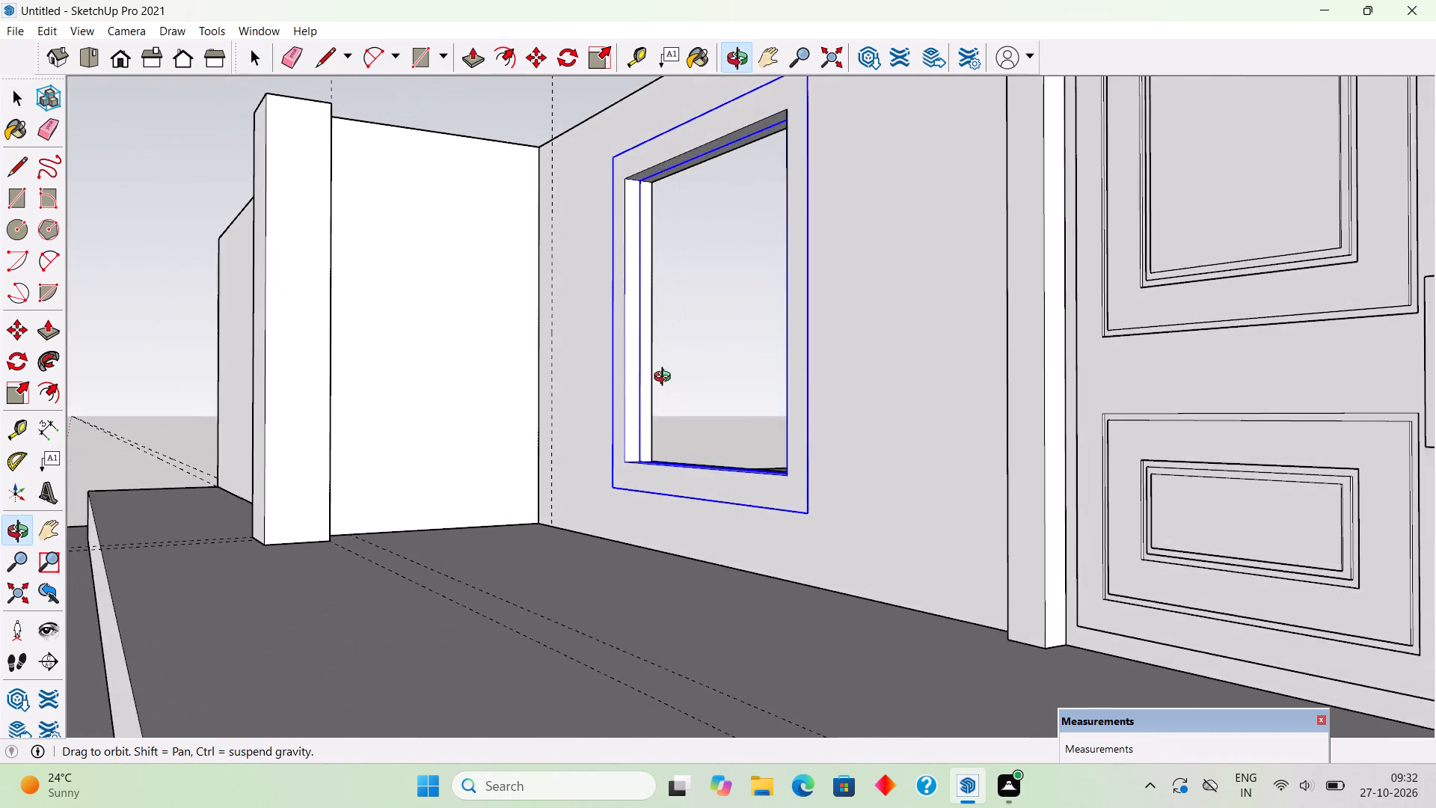
{"action": "middle_click_drag", "start_coordinate": [666, 379], "coordinate": [622, 415]}
{"action": "scroll", "coordinate": [689, 560], "scroll_direction": "up", "scroll_amount": 6}
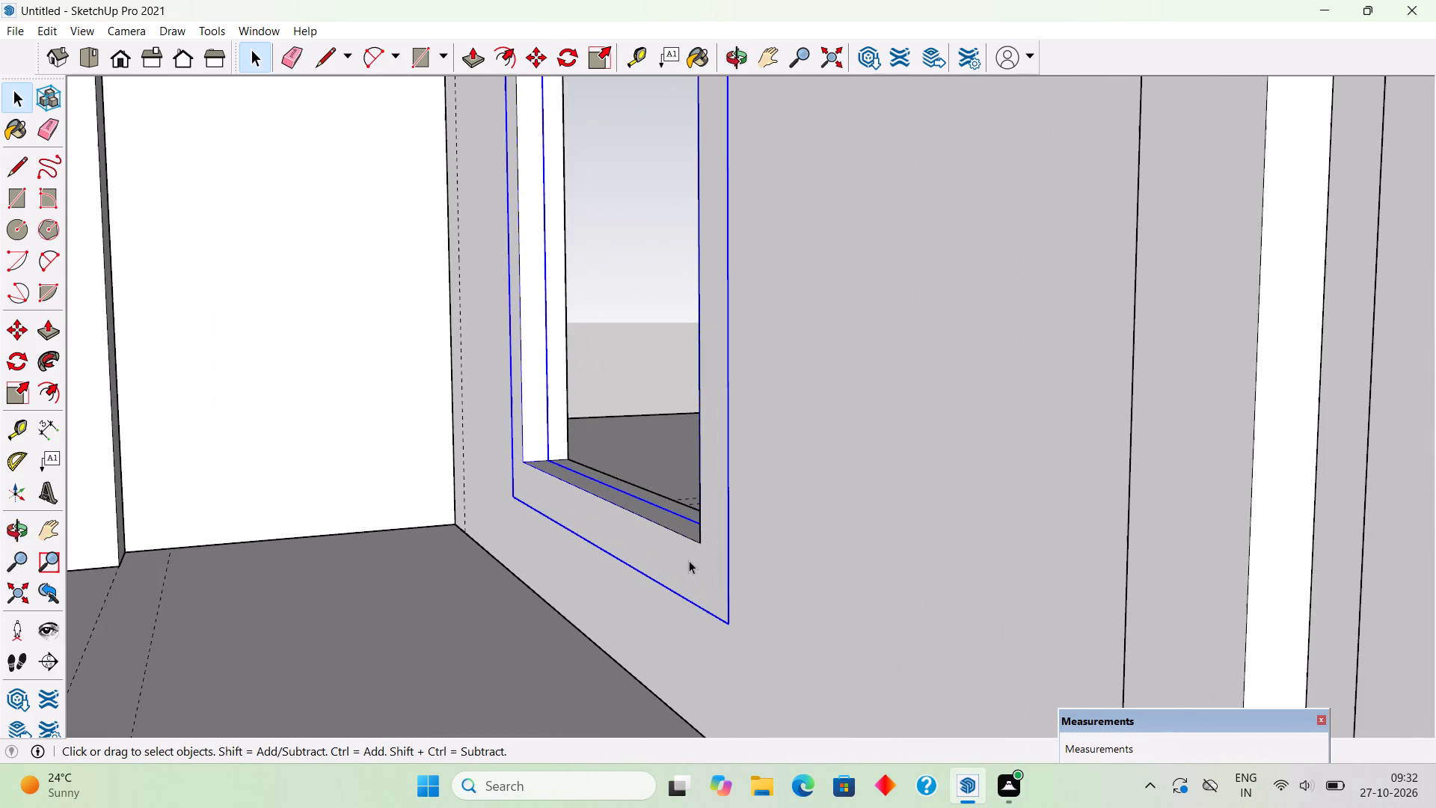
{"action": "key", "text": "m"}
{"action": "left_click", "coordinate": [728, 625]}
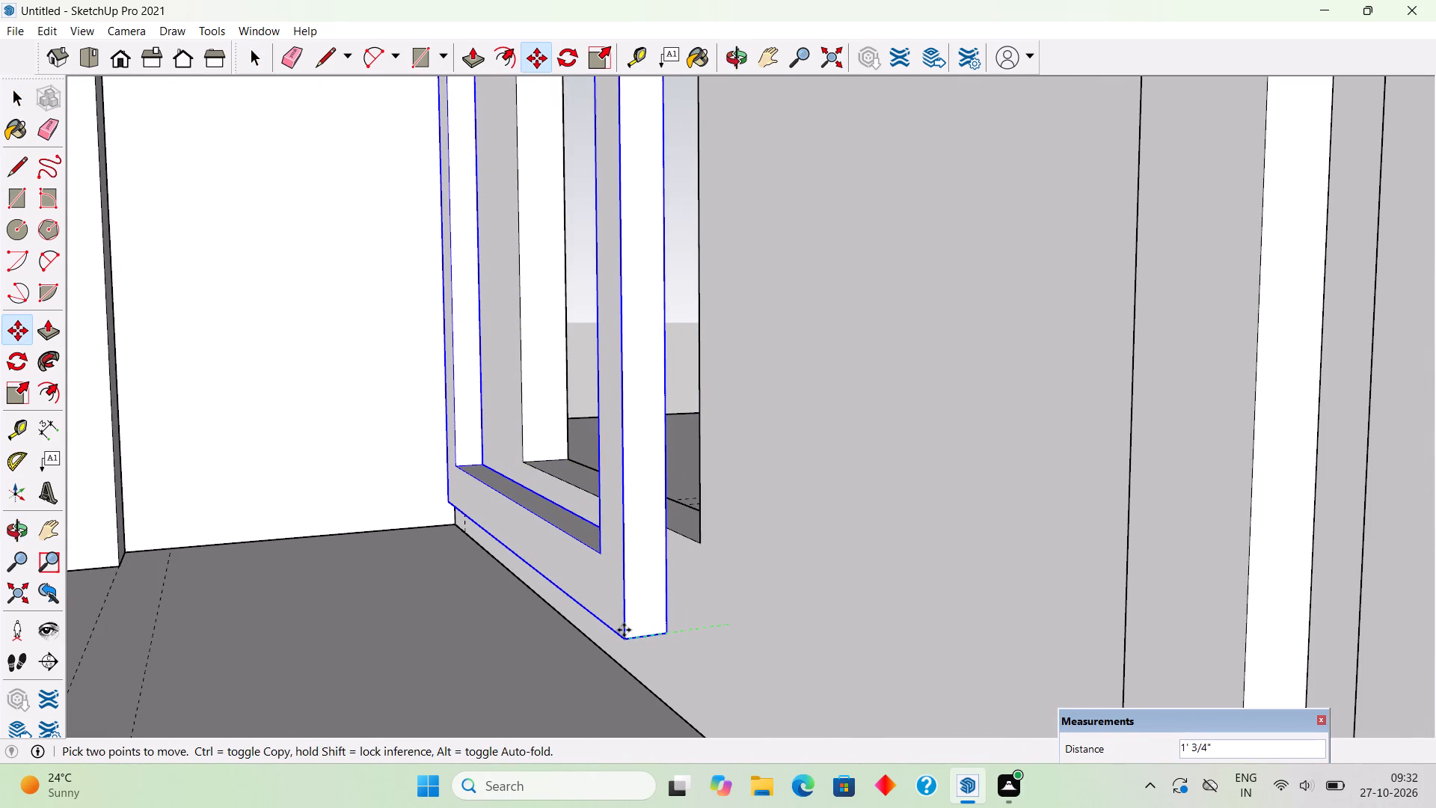
{"action": "key", "text": "5"}
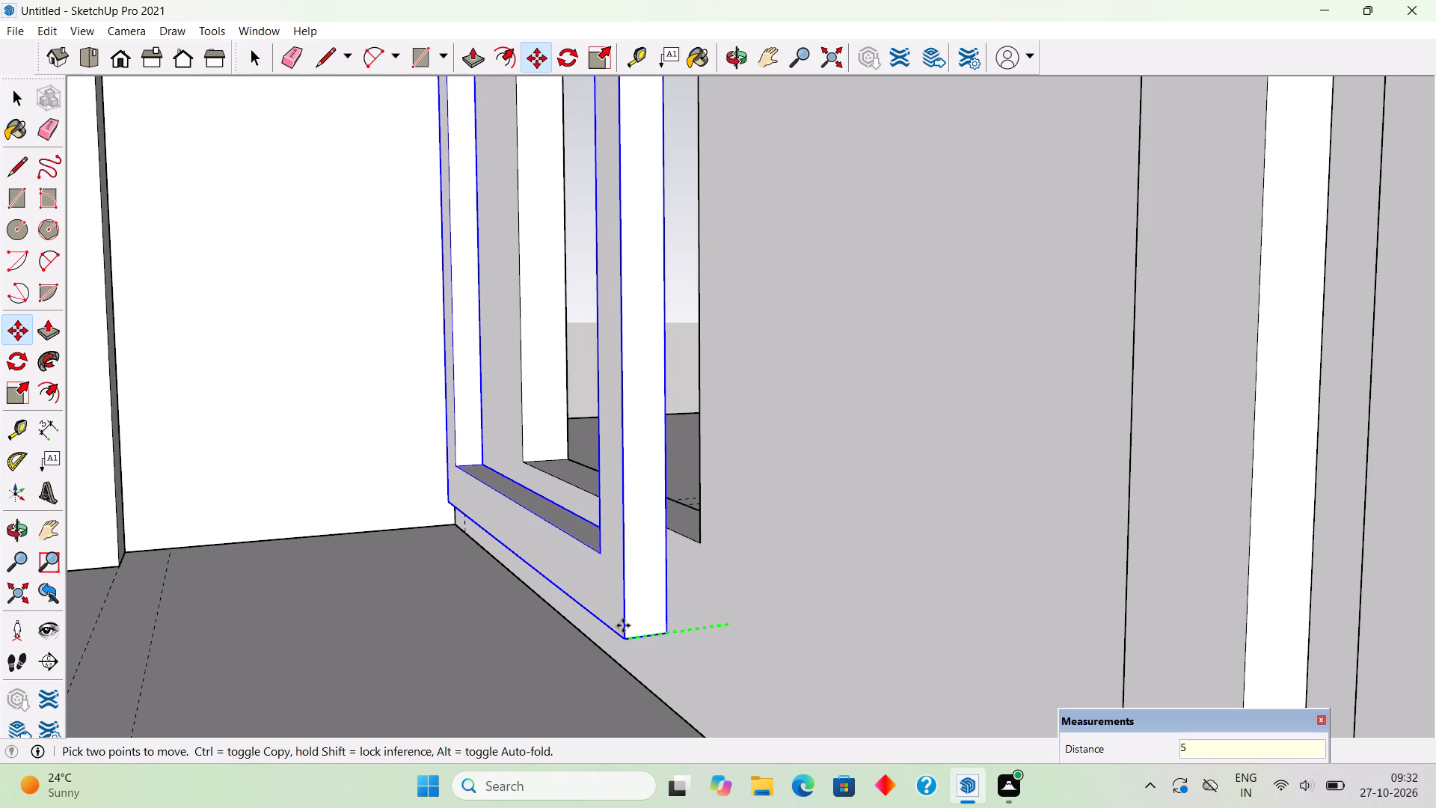
{"action": "key", "text": "shift+quotedbl"}
{"action": "key", "text": "Return"}
{"action": "key", "text": "space"}
{"action": "middle_click_drag", "start_coordinate": [705, 634], "coordinate": [1073, 743]}
{"action": "scroll", "coordinate": [767, 652], "scroll_direction": "down", "scroll_amount": 1}
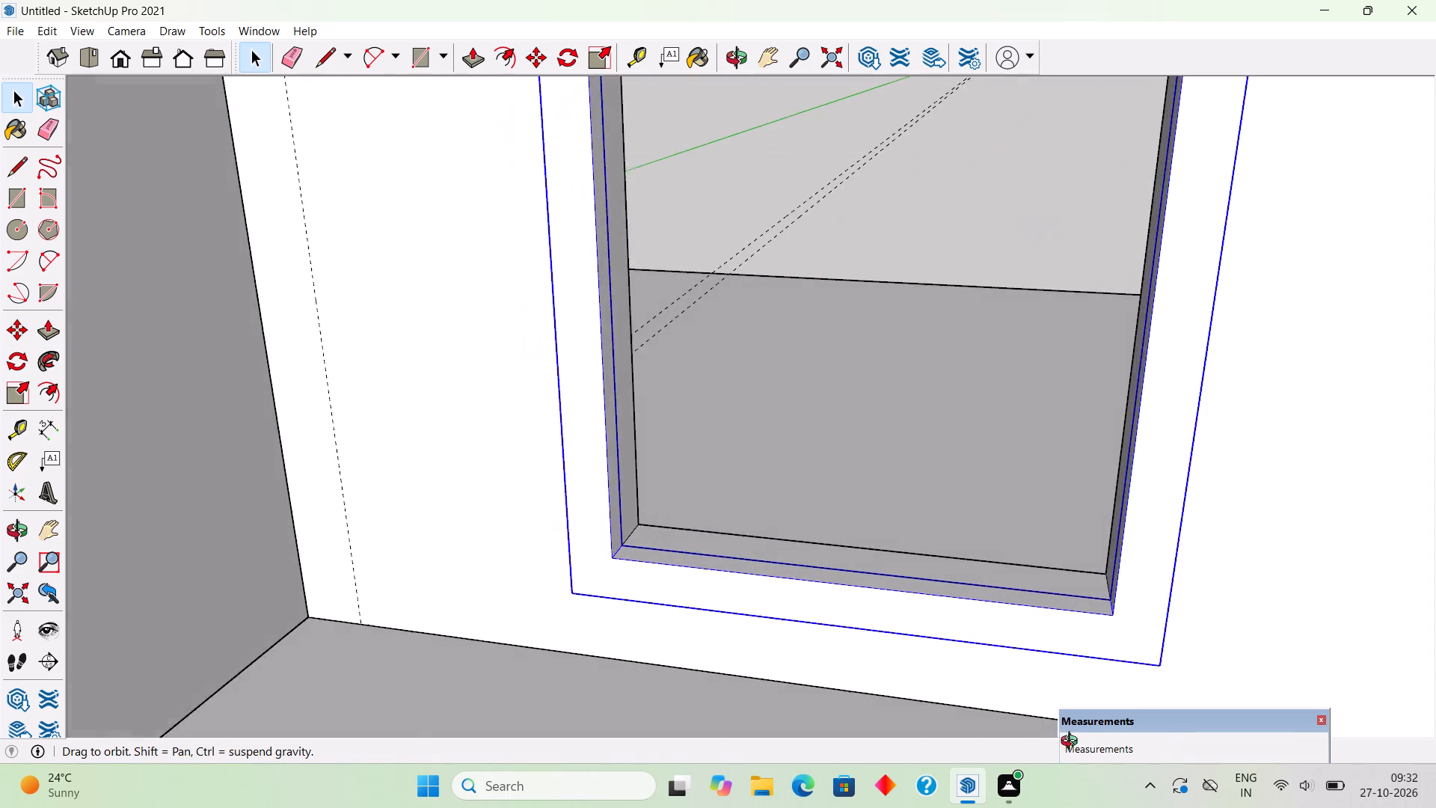
{"action": "middle_click_drag", "start_coordinate": [1073, 743], "coordinate": [1075, 743]}
{"action": "scroll", "coordinate": [1052, 710], "scroll_direction": "down", "scroll_amount": 4}
{"action": "left_click", "coordinate": [987, 319]}
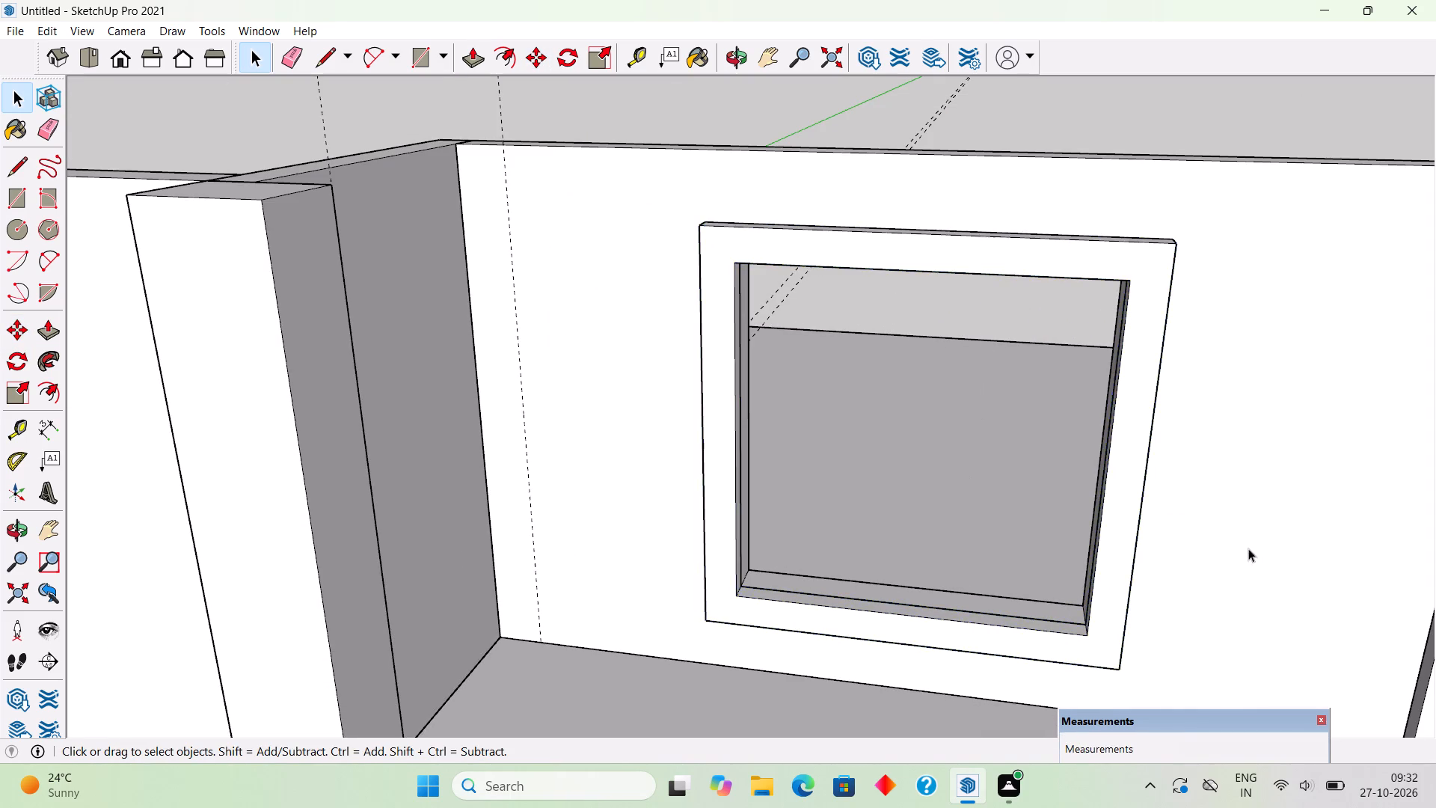
Push/Pull the front wall's window-opening jamb nearest the pillar 6" into the opening.
{"action": "middle_click_drag", "start_coordinate": [1234, 545], "coordinate": [853, 462]}
{"action": "scroll", "coordinate": [836, 493], "scroll_direction": "up", "scroll_amount": 5}
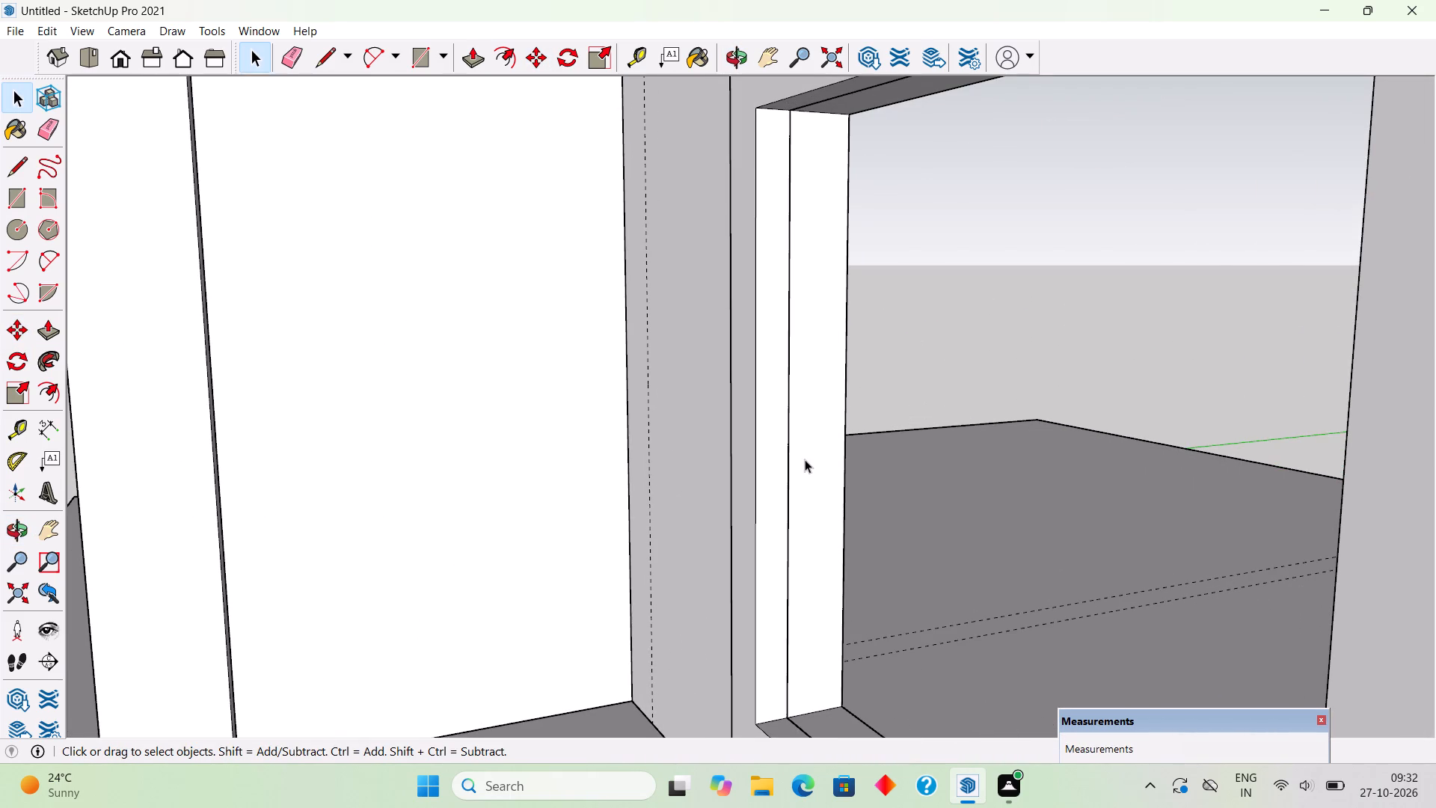
{"action": "triple_click", "coordinate": [805, 459]}
{"action": "key", "text": "p"}
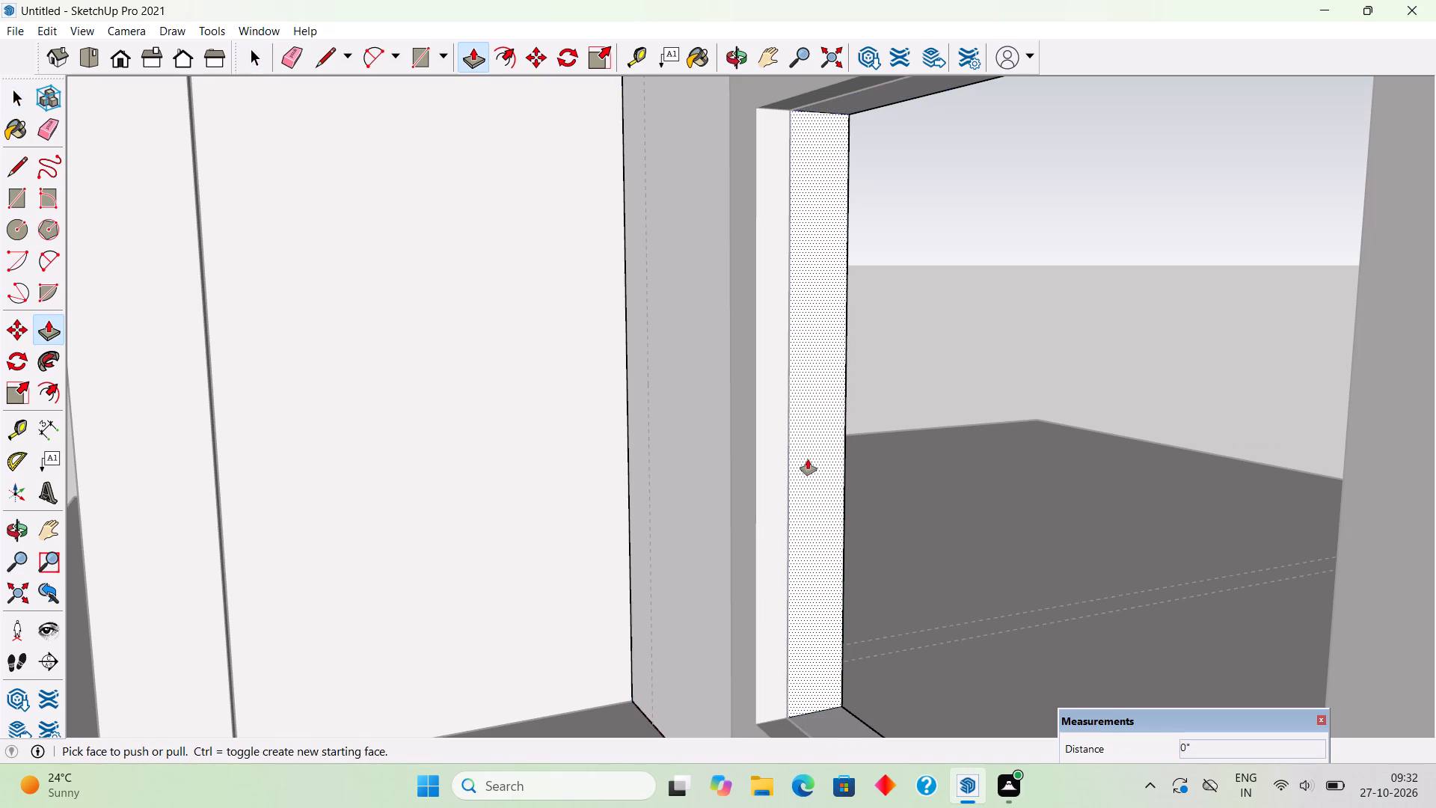
{"action": "left_click", "coordinate": [808, 459]}
{"action": "key", "text": "6"}
{"action": "key", "text": "shift+quotedbl"}
{"action": "key", "text": "Return"}
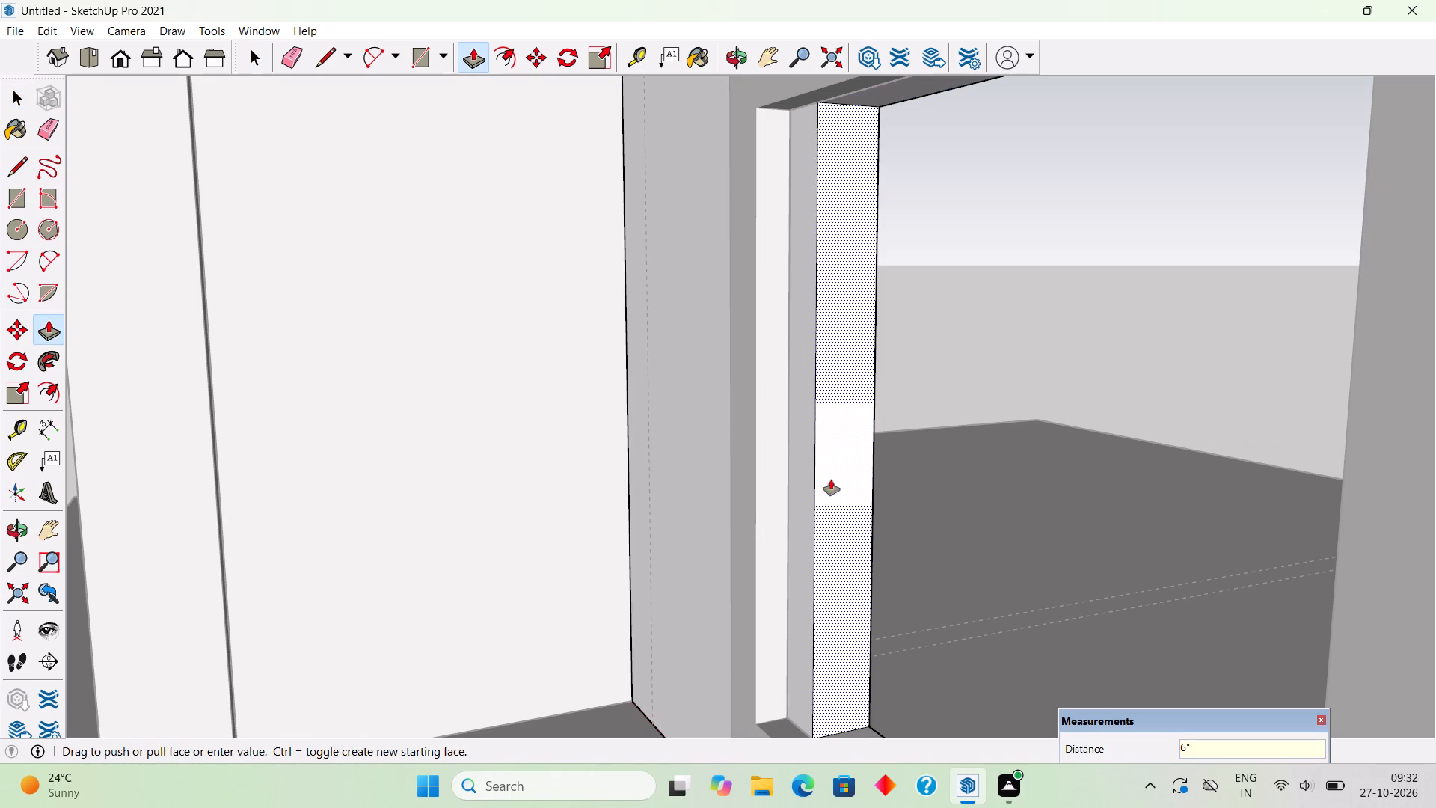
{"action": "key", "text": "space"}
{"action": "left_click", "coordinate": [1042, 337]}
{"action": "scroll", "coordinate": [1020, 360], "scroll_direction": "down", "scroll_amount": 8}
{"action": "middle_click_drag", "start_coordinate": [716, 442], "coordinate": [729, 457]}
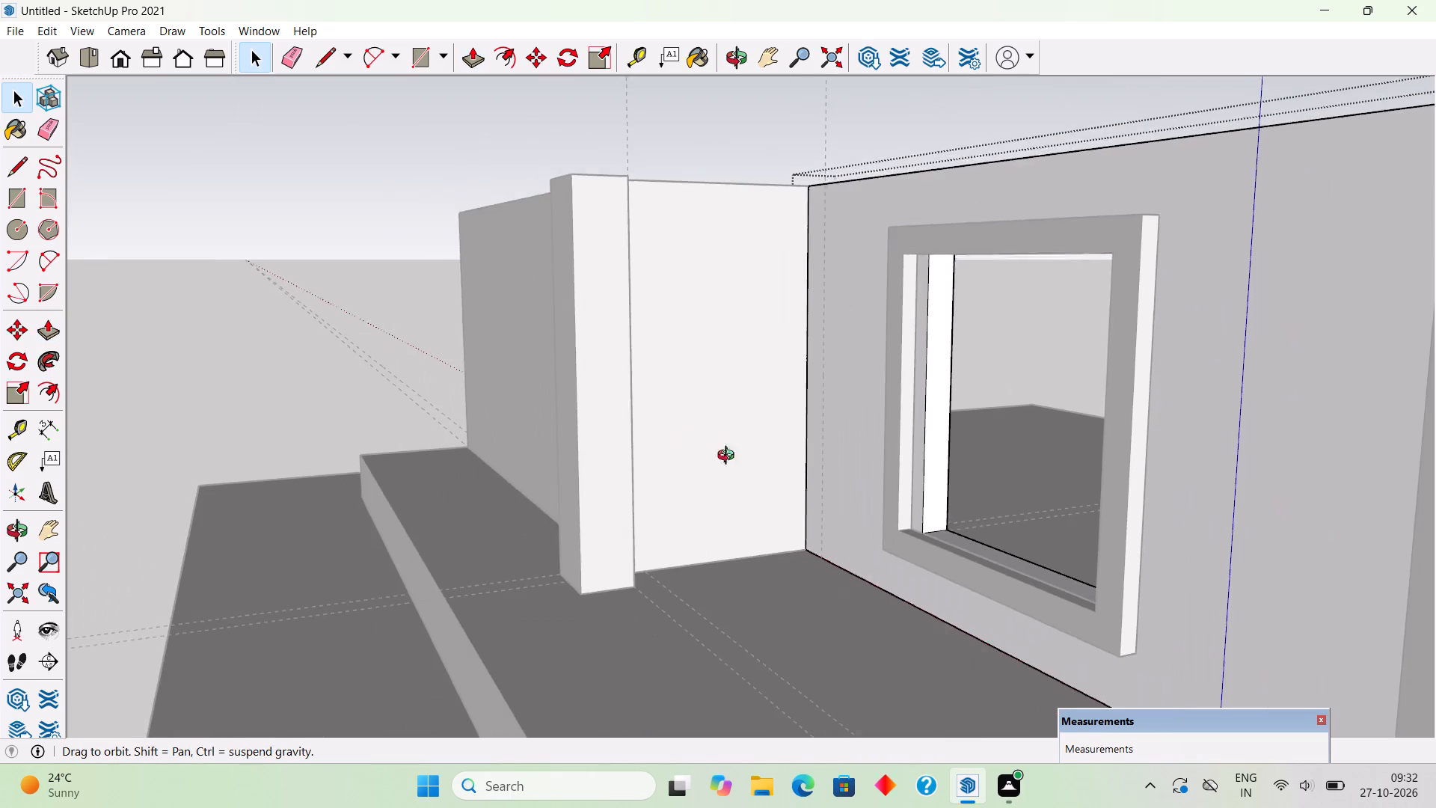
Push/Pull the front wall's window-opening jamb nearest the double door 6" into the opening, and leave the wall group.
{"action": "middle_click_drag", "start_coordinate": [729, 457], "coordinate": [1367, 521]}
{"action": "scroll", "coordinate": [1211, 358], "scroll_direction": "up", "scroll_amount": 5}
{"action": "scroll", "coordinate": [959, 380], "scroll_direction": "up", "scroll_amount": 3}
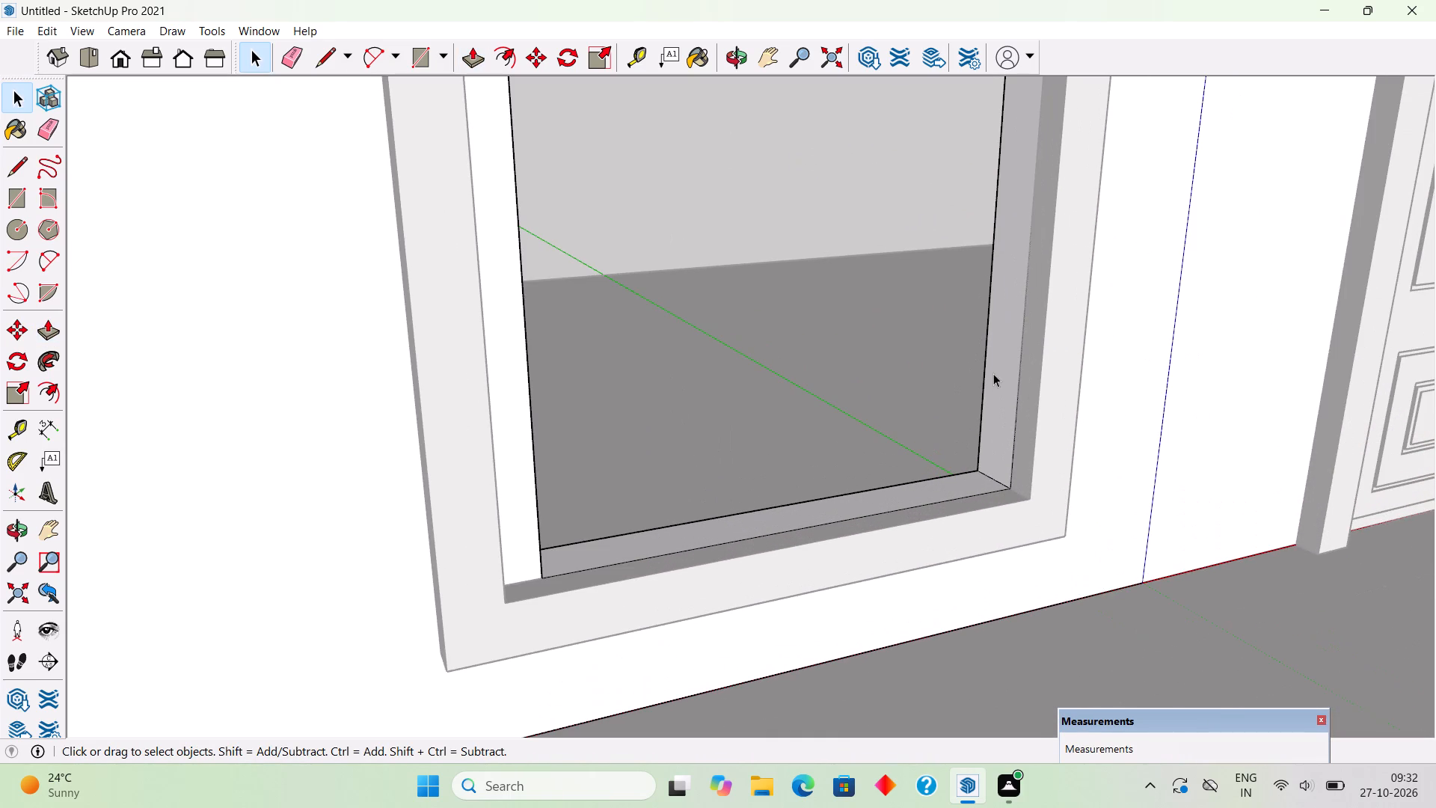
{"action": "triple_click", "coordinate": [997, 374]}
{"action": "left_click", "coordinate": [997, 374]}
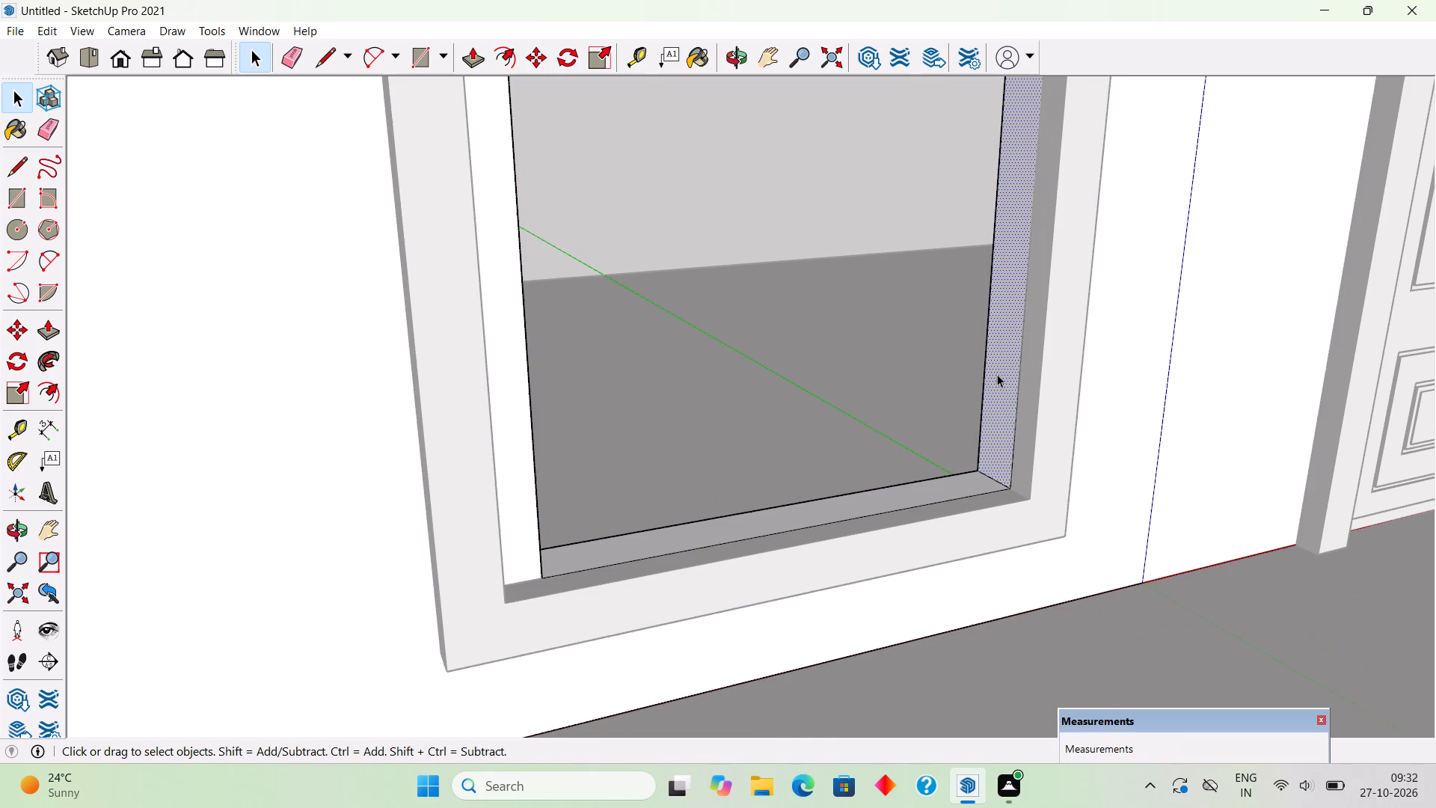
{"action": "key", "text": "p"}
{"action": "left_click", "coordinate": [997, 374]}
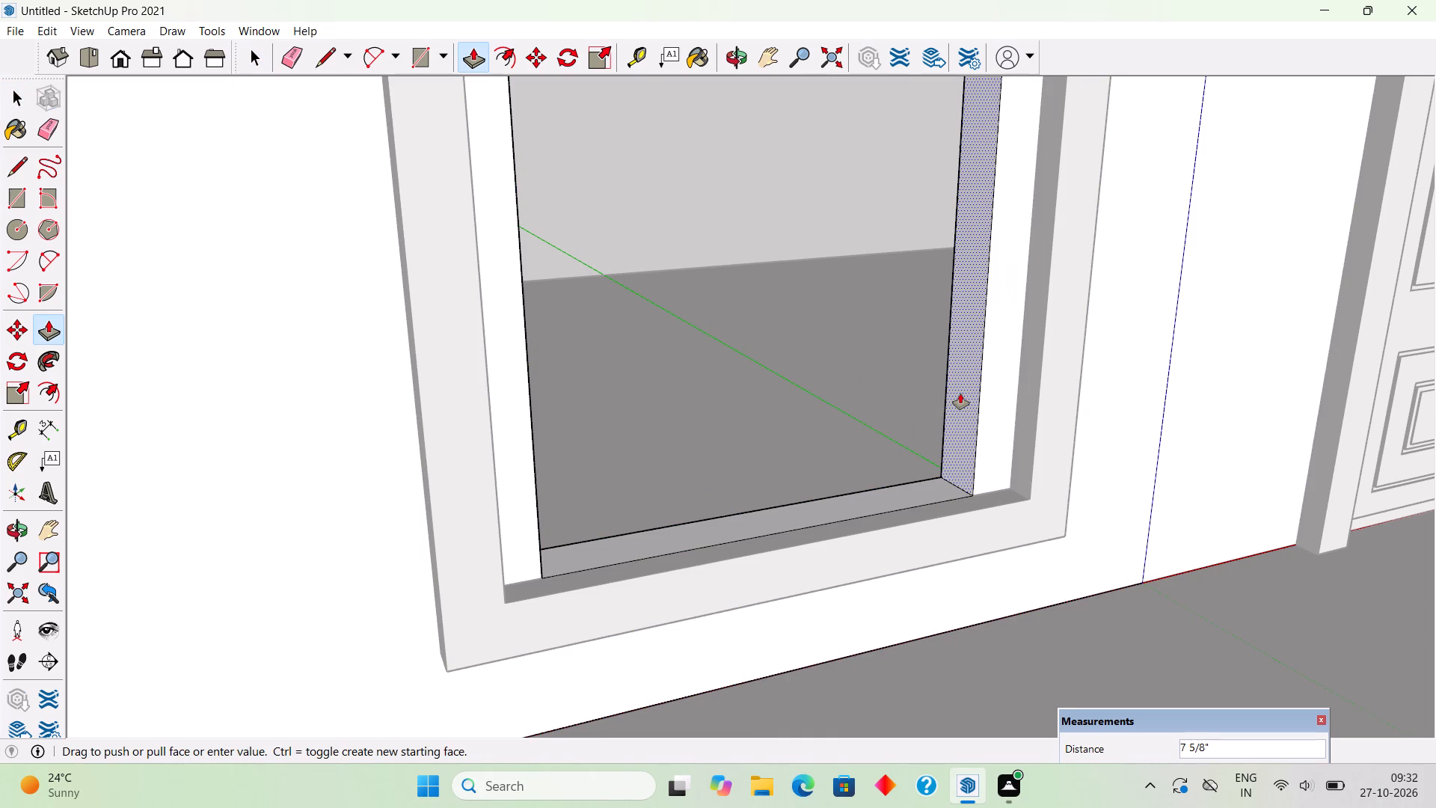
{"action": "type", "text": "6\""}
{"action": "key", "text": "Return"}
{"action": "key", "text": "space"}
{"action": "scroll", "coordinate": [959, 394], "scroll_direction": "down", "scroll_amount": 4}
{"action": "left_click", "coordinate": [880, 215]}
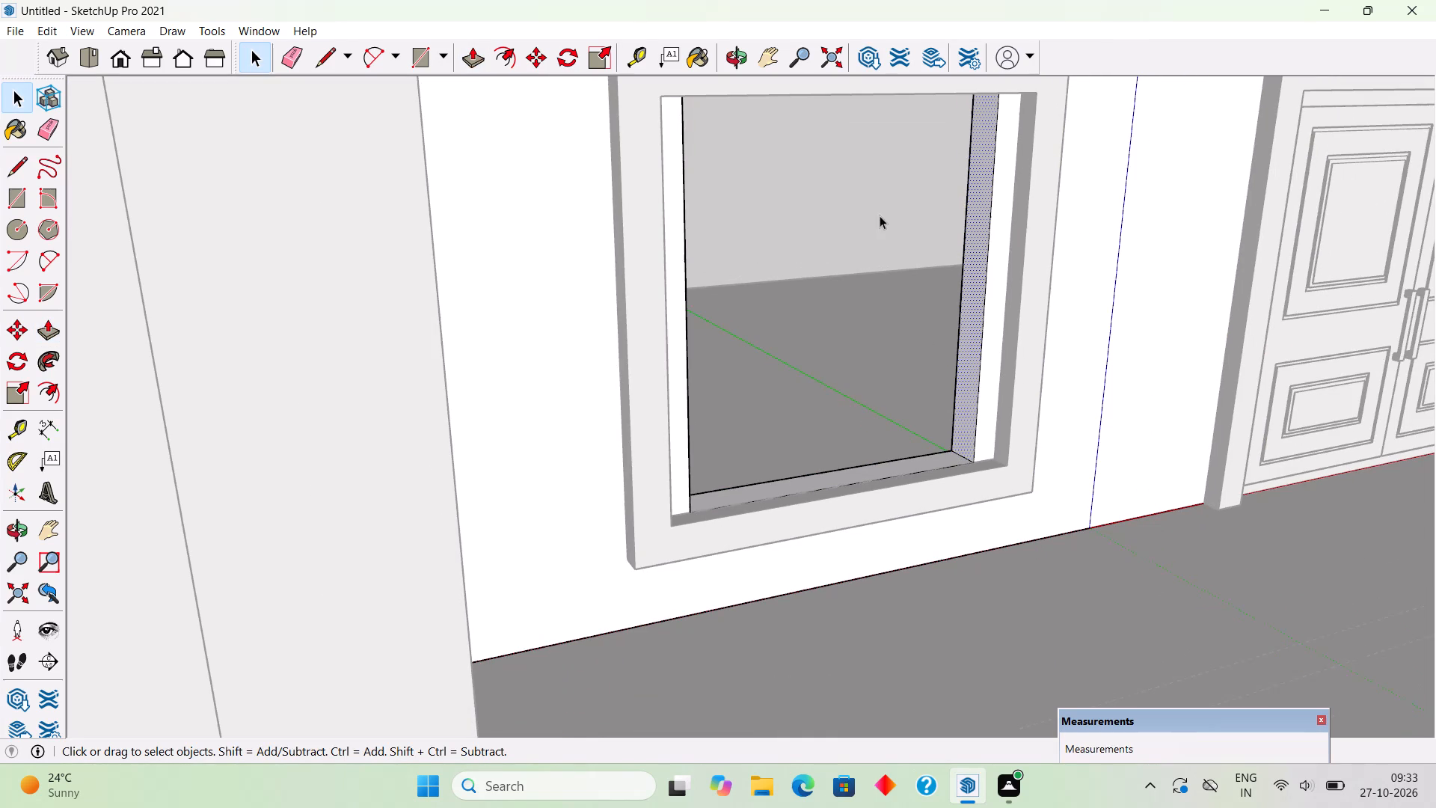
{"action": "scroll", "coordinate": [937, 474], "scroll_direction": "down", "scroll_amount": 12}
{"action": "middle_click_drag", "start_coordinate": [822, 444], "coordinate": [350, 376]}
{"action": "left_click", "coordinate": [458, 188]}
Push/Pull the window outer frame's inner side face nearest the pillar 6" into the opening.
{"action": "scroll", "coordinate": [536, 399], "scroll_direction": "up", "scroll_amount": 10}
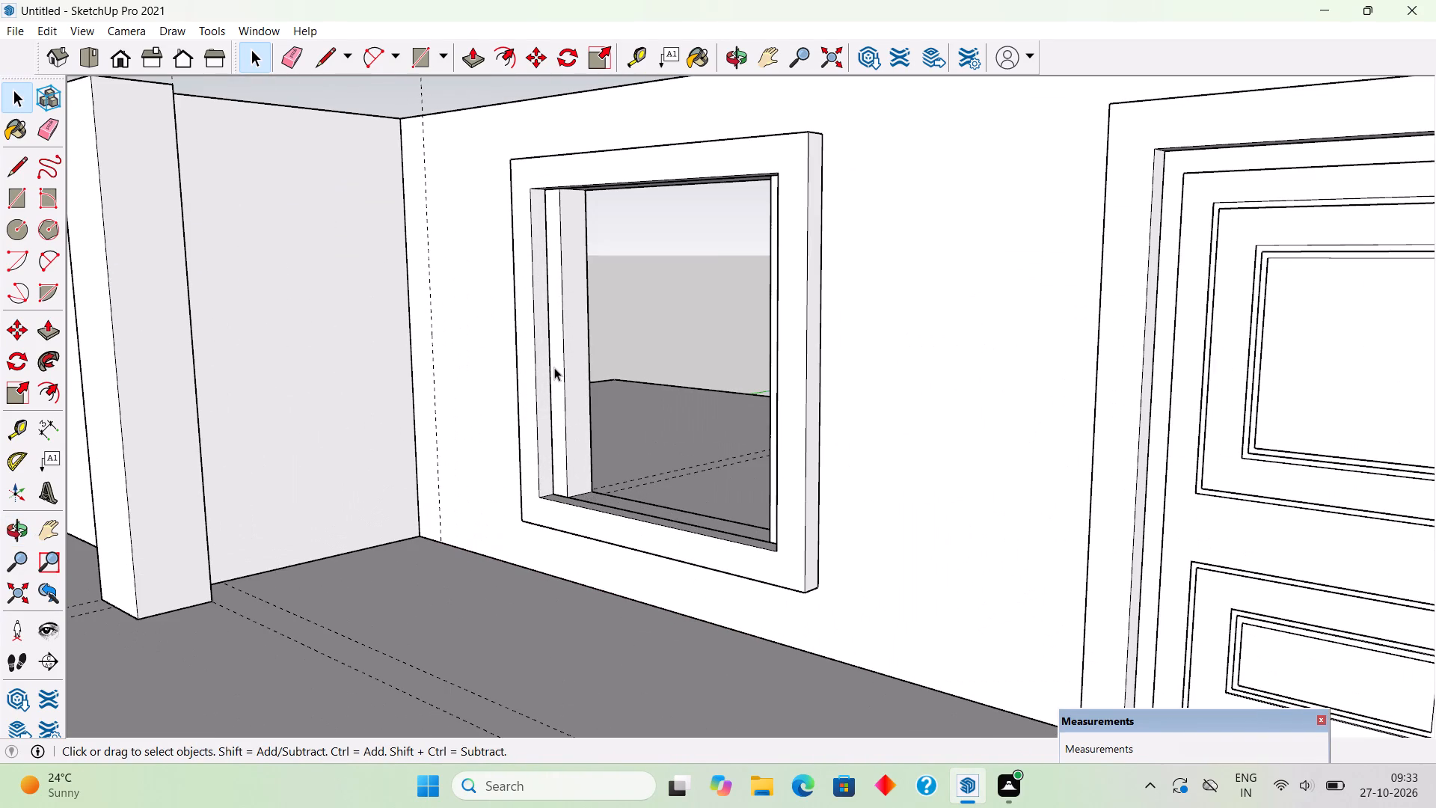
{"action": "triple_click", "coordinate": [544, 370]}
{"action": "scroll", "coordinate": [544, 370], "scroll_direction": "up", "scroll_amount": 4}
{"action": "key", "text": "p"}
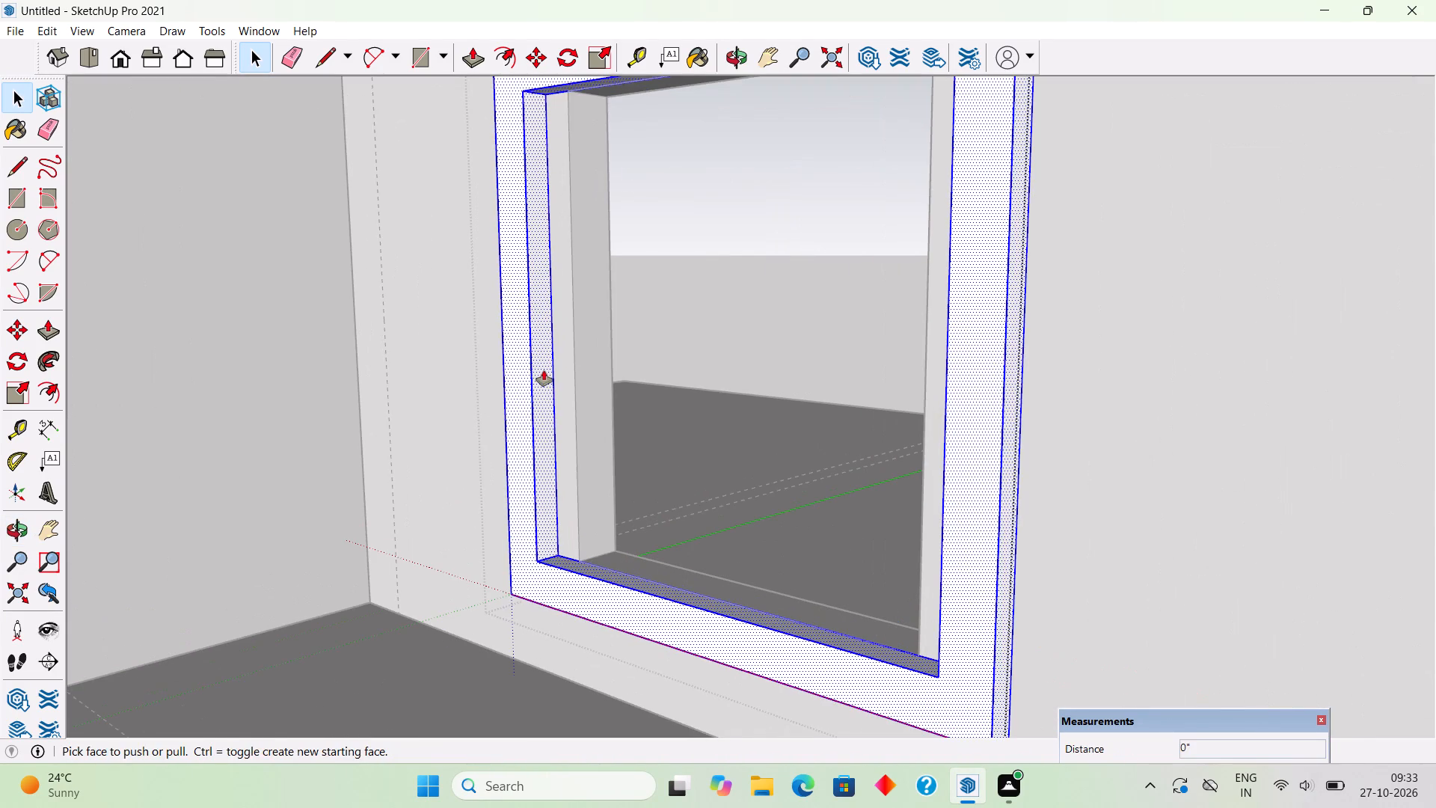
{"action": "left_click", "coordinate": [544, 370]}
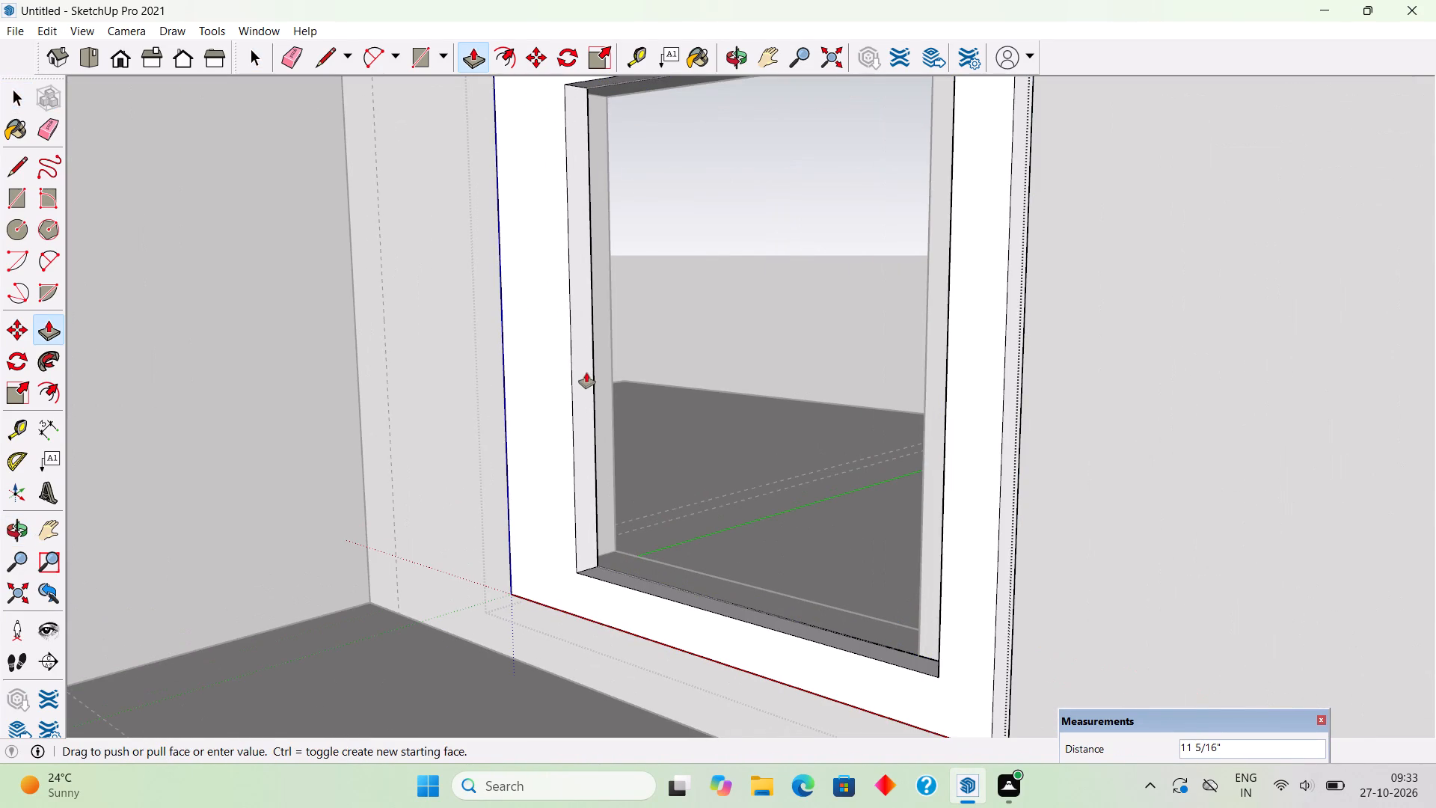
{"action": "type", "text": "6\""}
{"action": "key", "text": "Return"}
{"action": "key", "text": "space"}
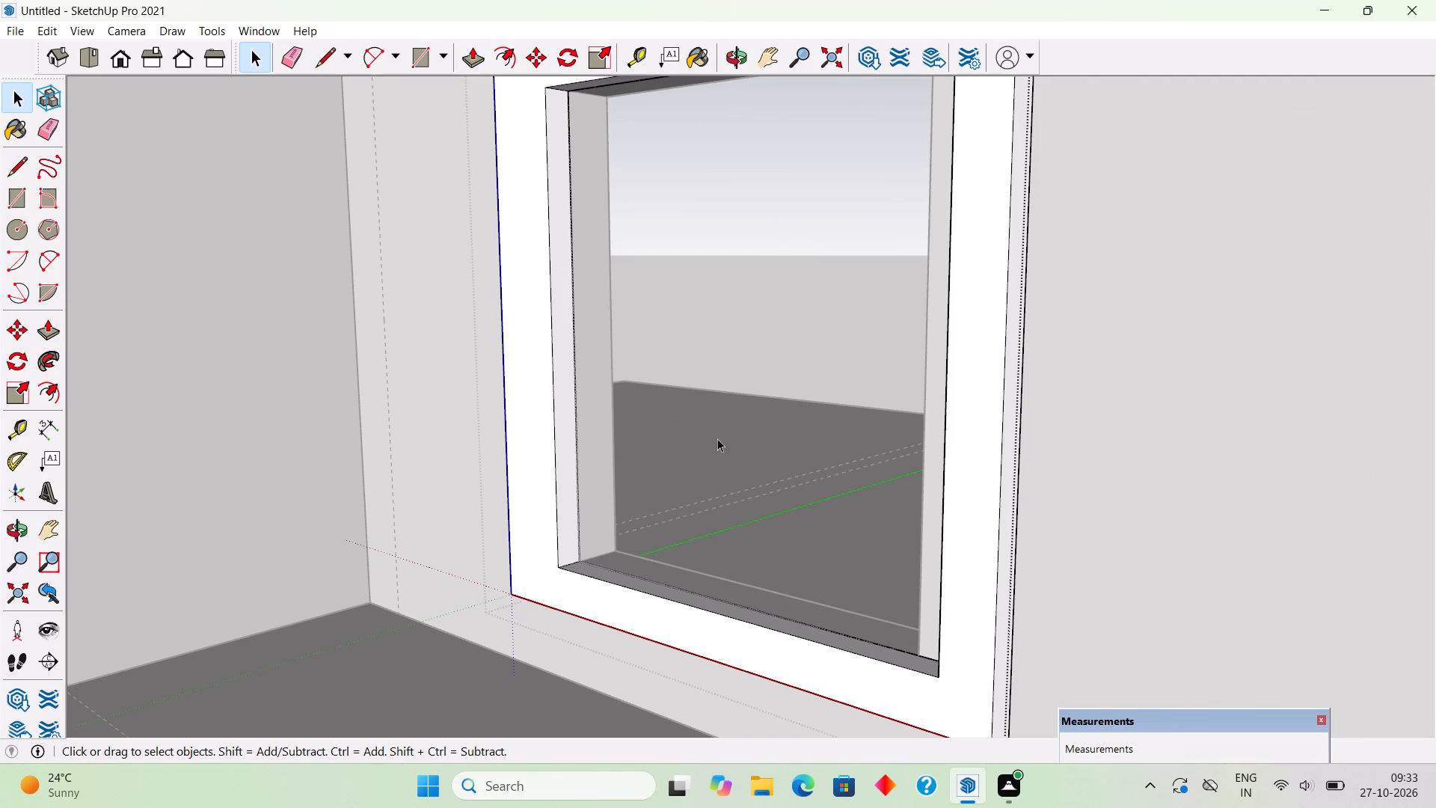
Push the window frame's outermost side face nearest the pillar 6" inward and clear the selection.
{"action": "middle_click_drag", "start_coordinate": [1081, 553], "coordinate": [1435, 602]}
{"action": "middle_click_drag", "start_coordinate": [768, 518], "coordinate": [803, 530]}
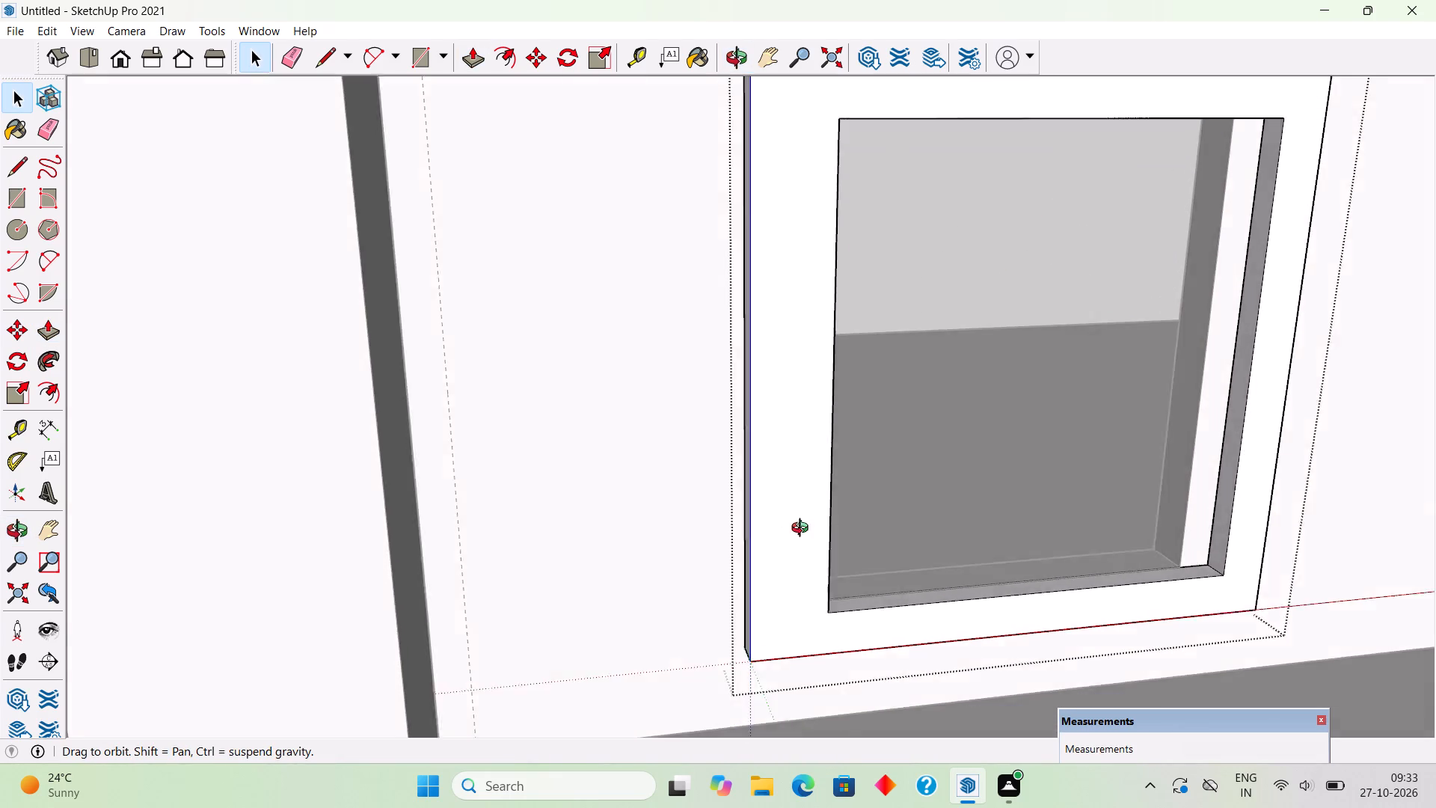
{"action": "middle_click_drag", "start_coordinate": [803, 530], "coordinate": [928, 659]}
{"action": "left_click", "coordinate": [788, 233]}
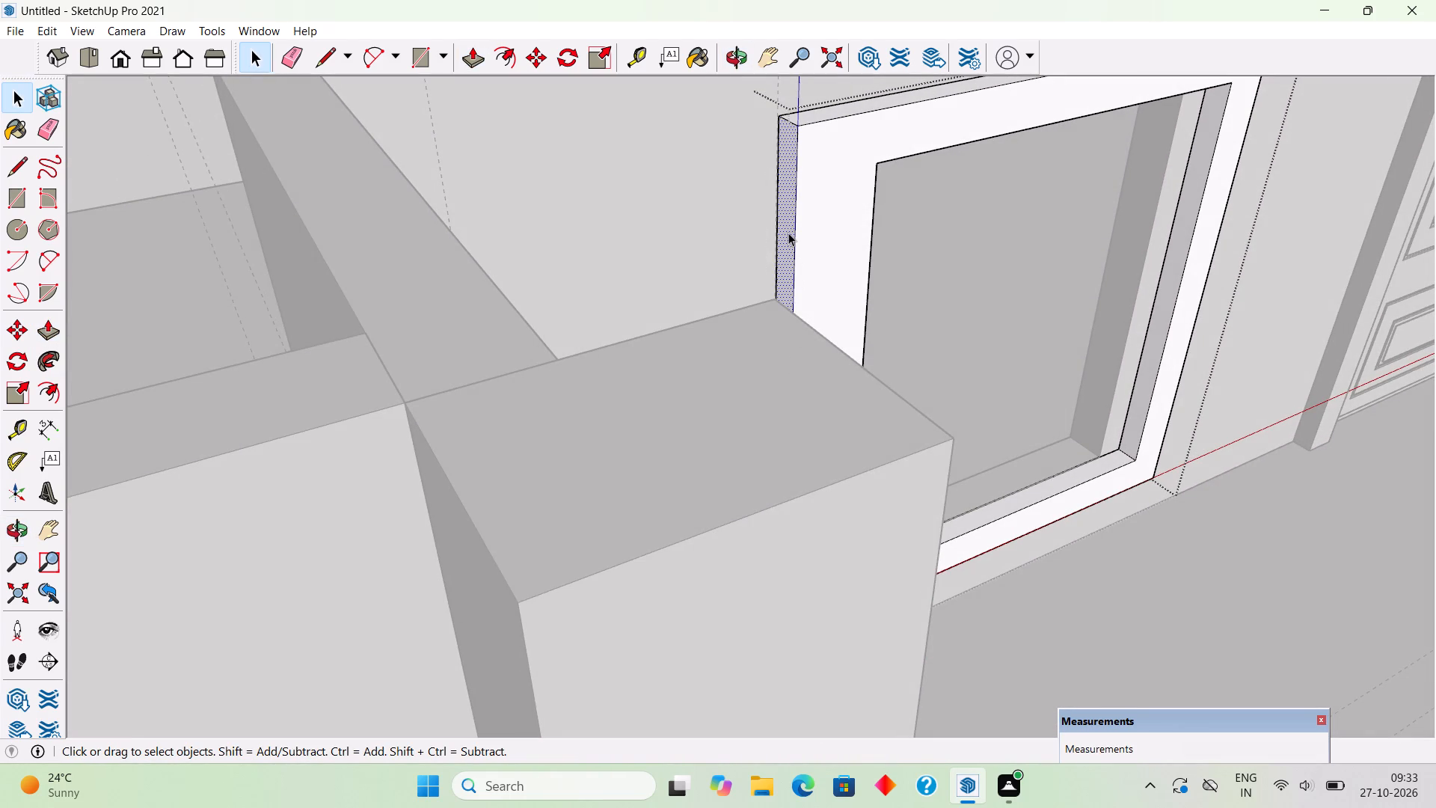
{"action": "key", "text": "p"}
{"action": "left_click", "coordinate": [788, 233]}
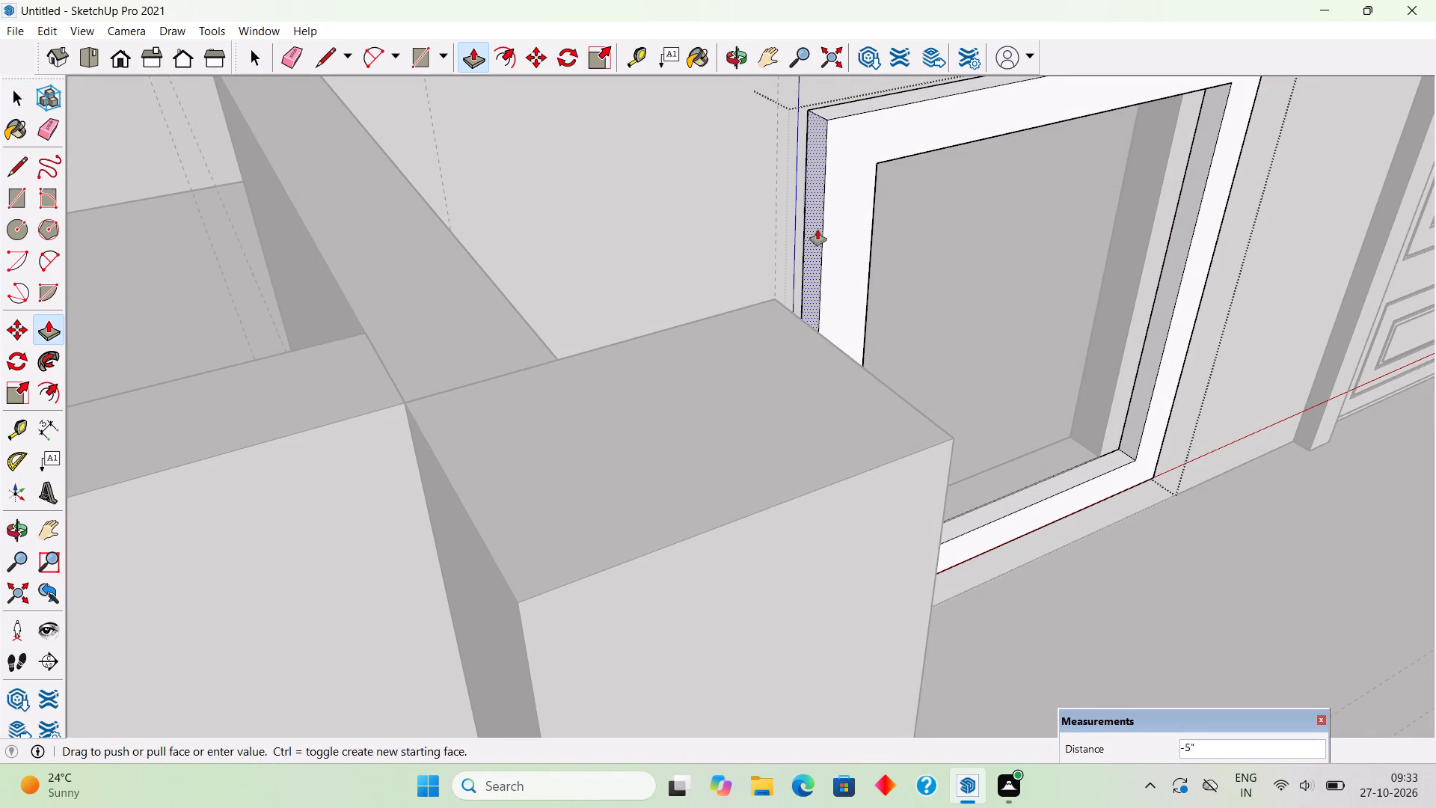
{"action": "type", "text": "6\""}
{"action": "key", "text": "Return"}
{"action": "key", "text": "space"}
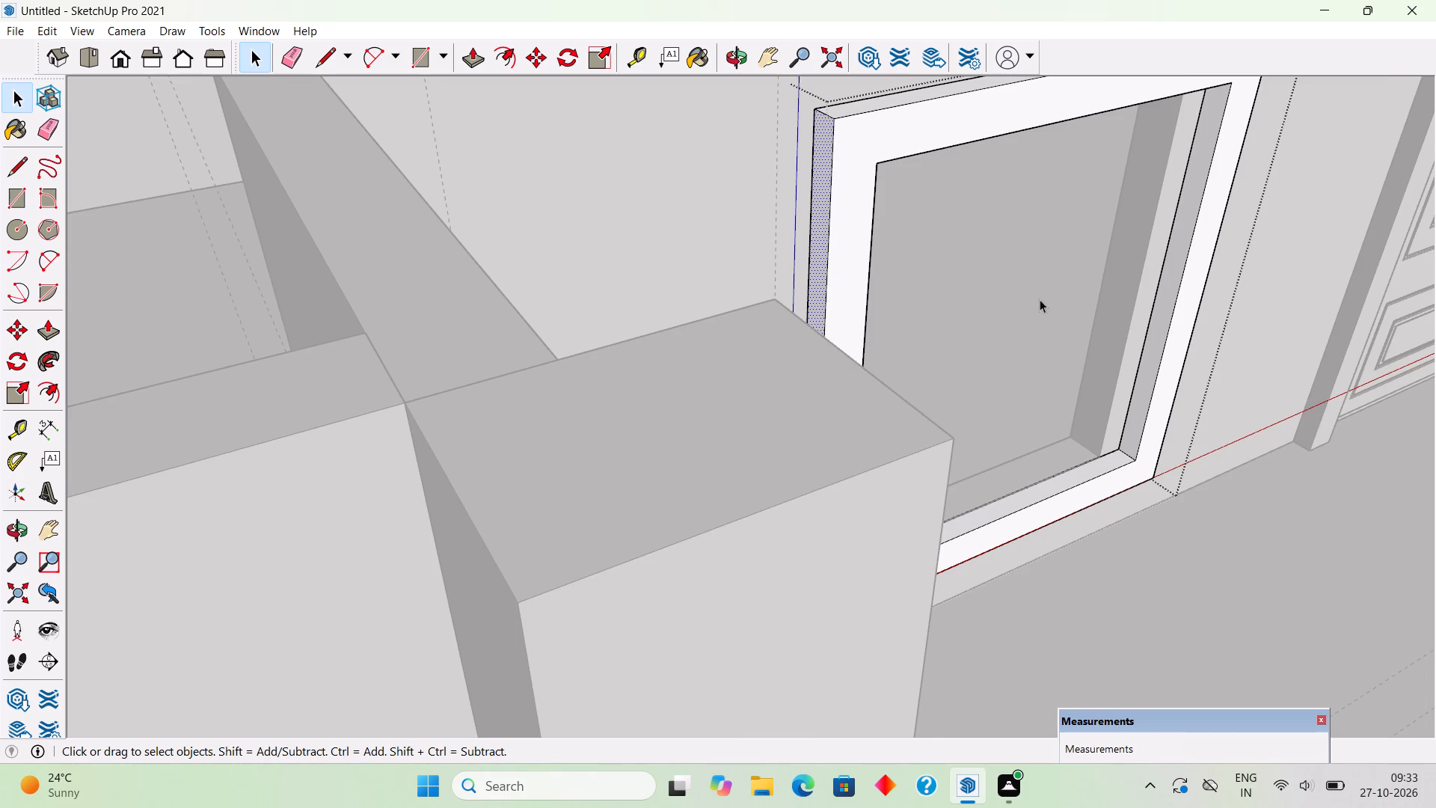
{"action": "scroll", "coordinate": [1043, 311], "scroll_direction": "down", "scroll_amount": 2}
{"action": "left_click", "coordinate": [1043, 311]}
Push/Pull the window frame's inner side face nearest the double door 6" into the opening, flush with the wall jamb.
{"action": "middle_click_drag", "start_coordinate": [1040, 378], "coordinate": [746, 373]}
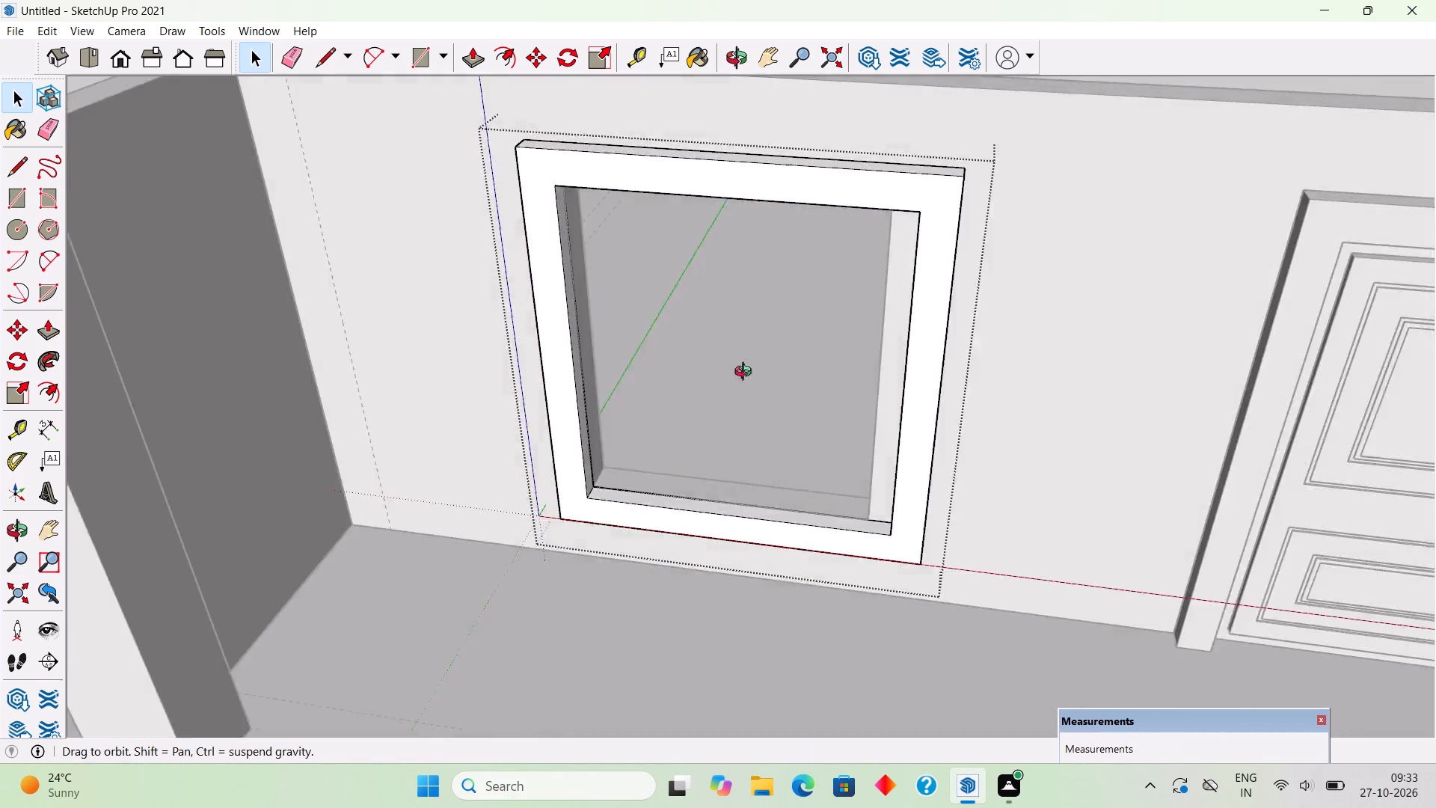
{"action": "middle_click_drag", "start_coordinate": [746, 373], "coordinate": [800, 379]}
{"action": "scroll", "coordinate": [960, 393], "scroll_direction": "up", "scroll_amount": 8}
{"action": "middle_click_drag", "start_coordinate": [1013, 482], "coordinate": [1111, 497]}
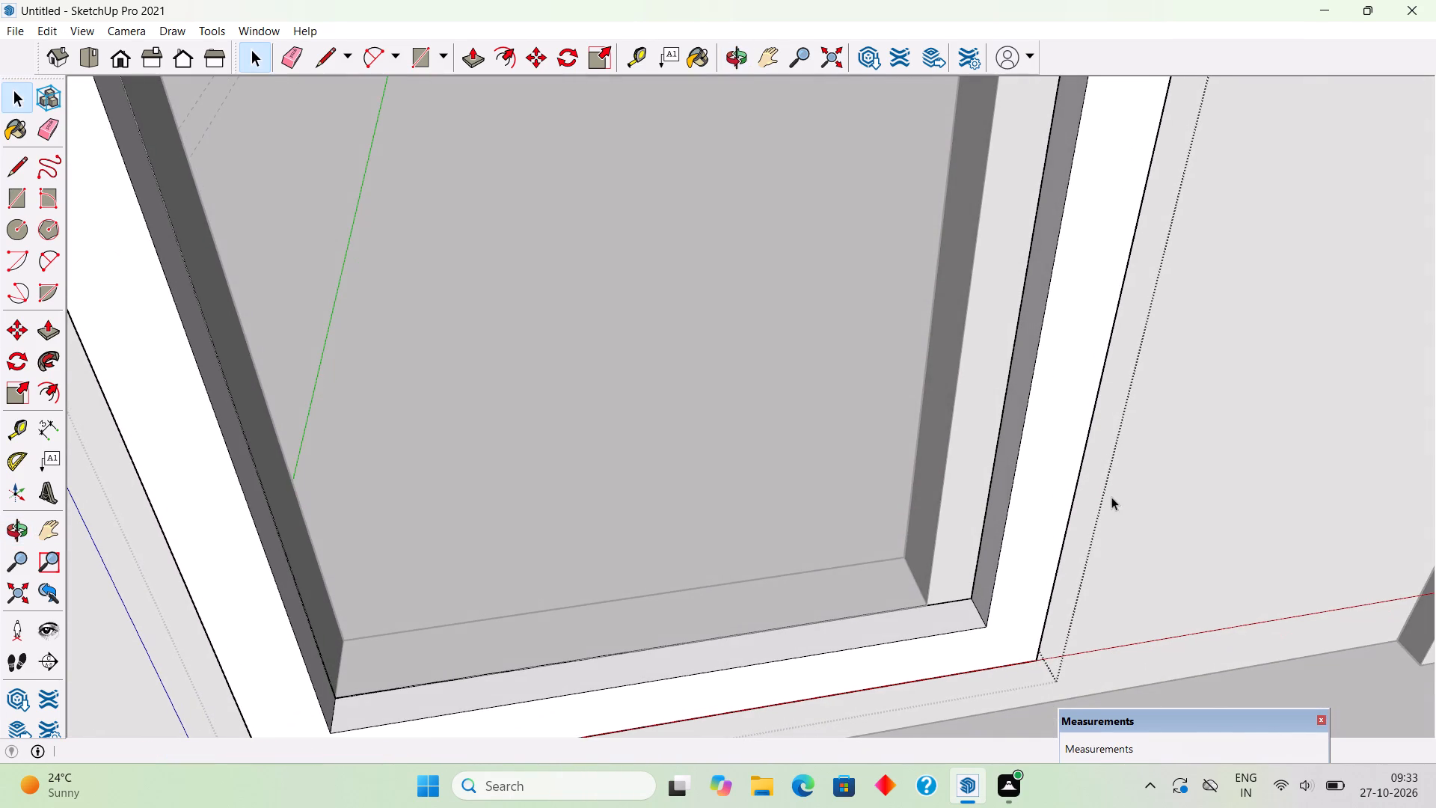
{"action": "key", "text": "p"}
{"action": "left_click", "coordinate": [1017, 424]}
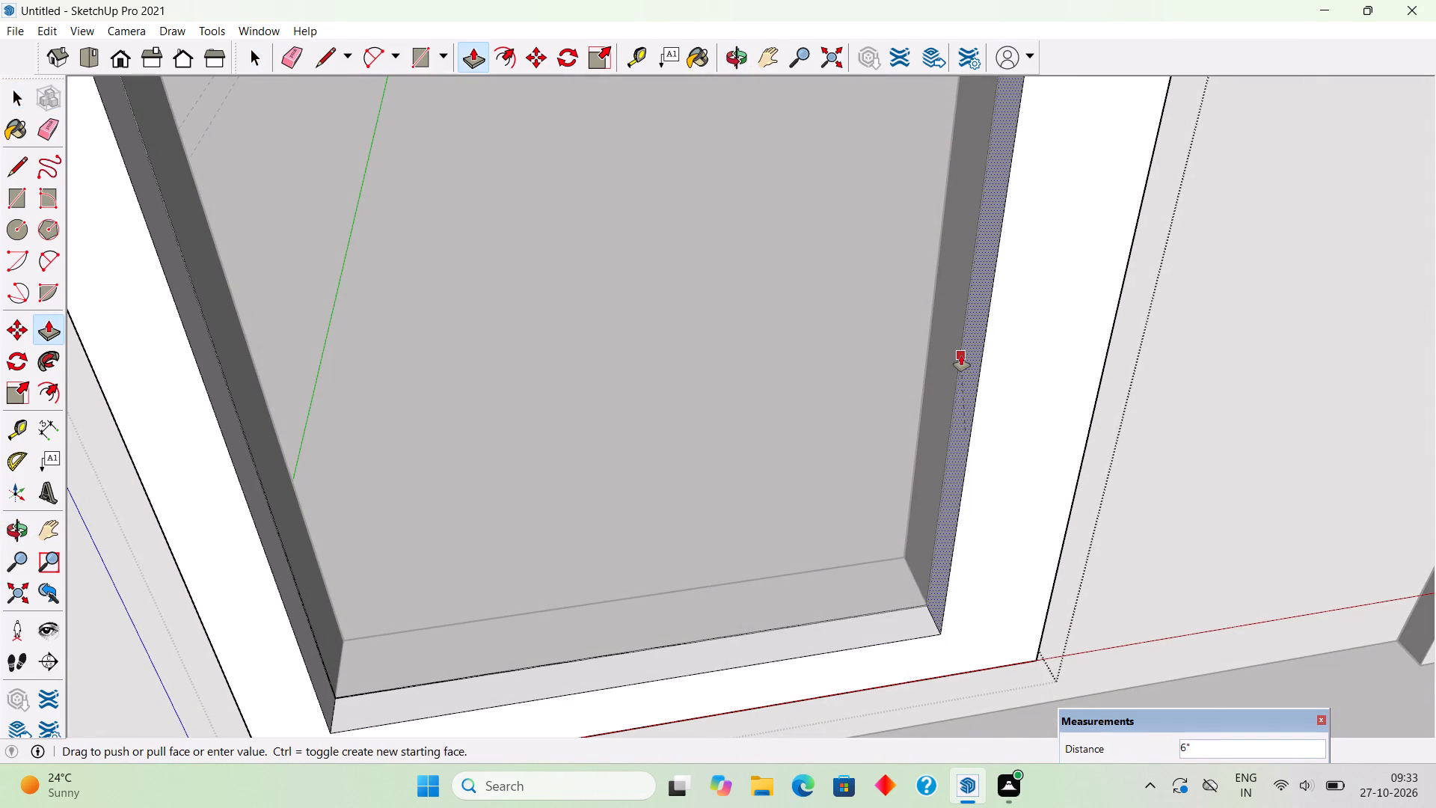
{"action": "left_click", "coordinate": [961, 355]}
Push the window frame's outermost side face nearest the double door 6" inward and leave the frame group.
{"action": "middle_click_drag", "start_coordinate": [1059, 452], "coordinate": [770, 387]}
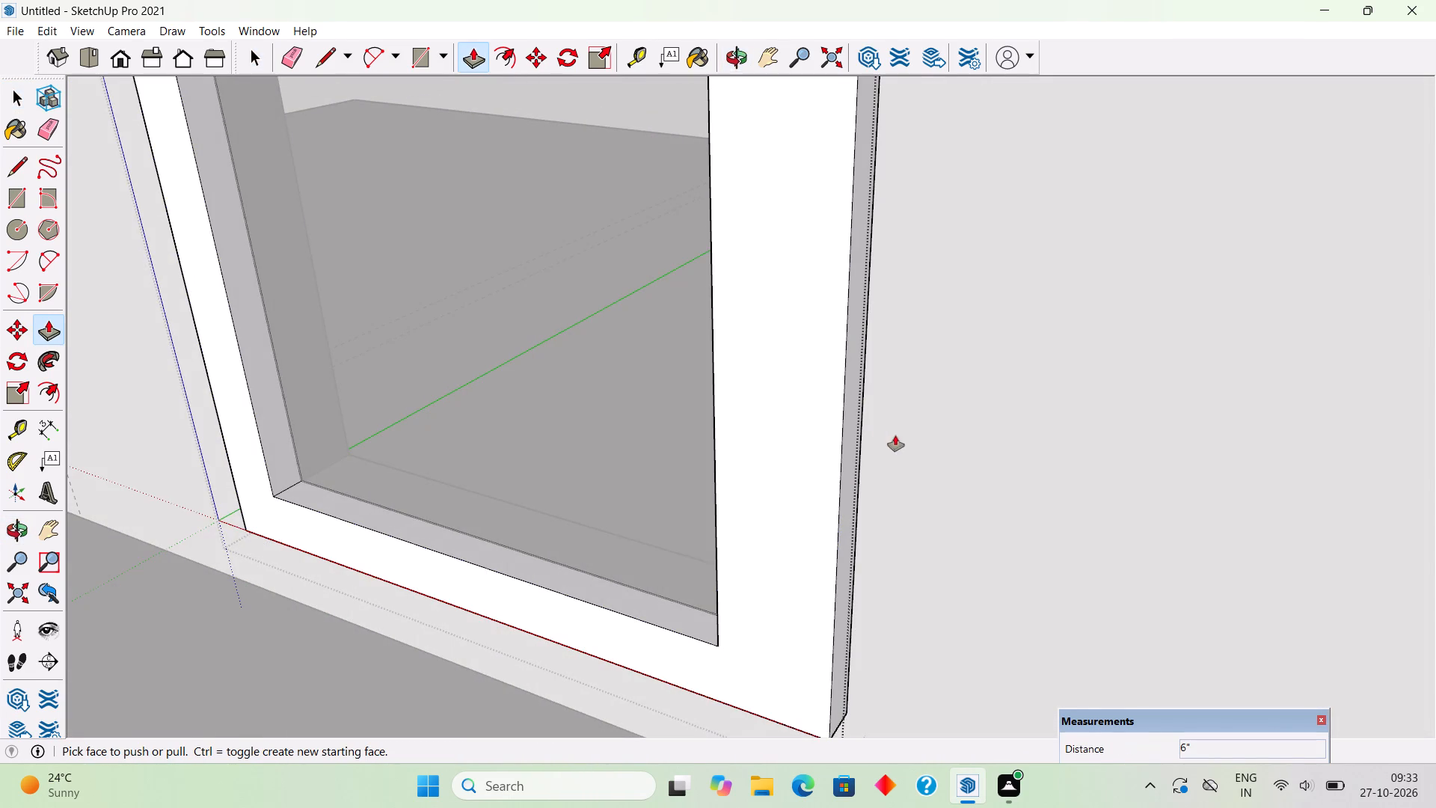
{"action": "left_click", "coordinate": [856, 417]}
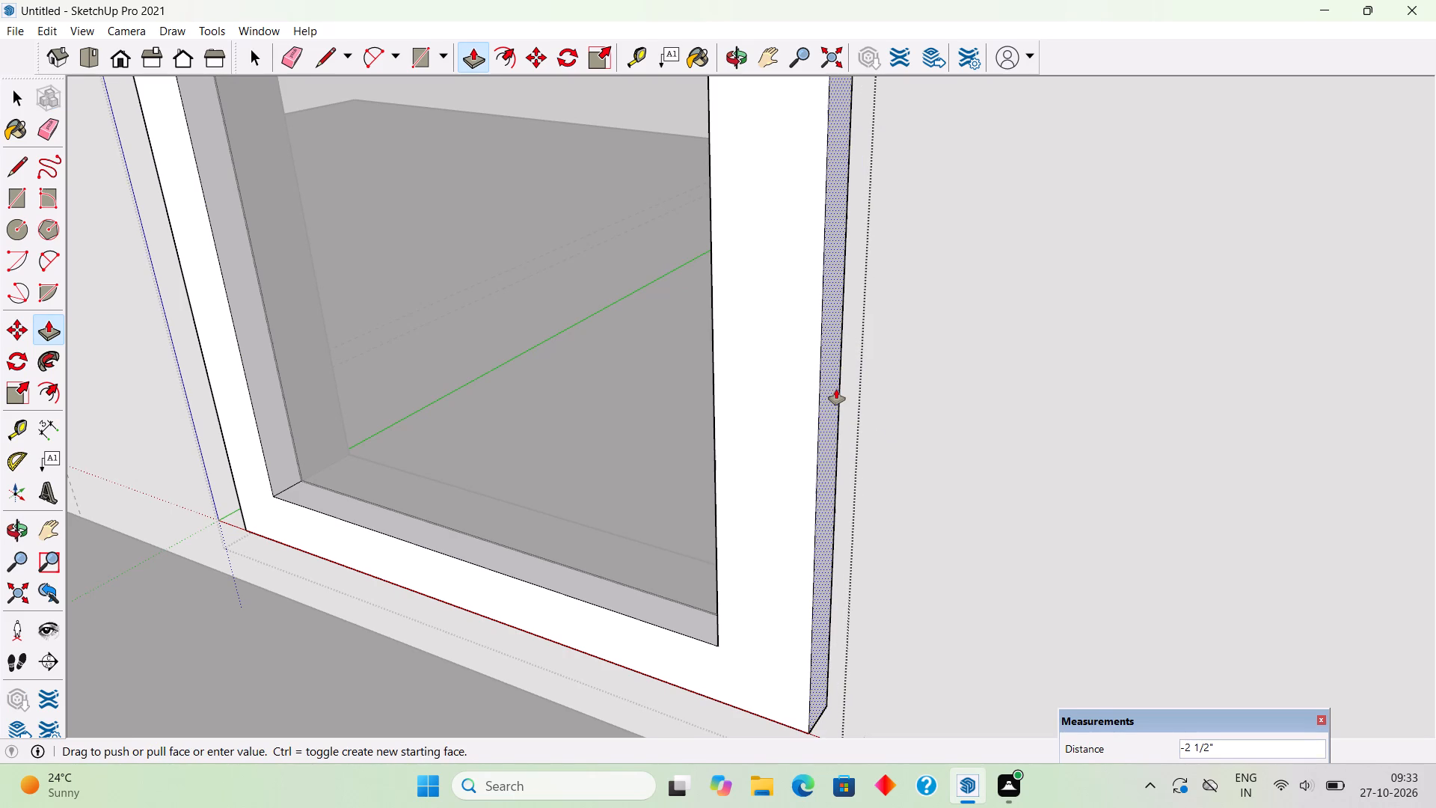
{"action": "type", "text": "6\""}
{"action": "key", "text": "Return"}
{"action": "key", "text": "space"}
{"action": "scroll", "coordinate": [836, 389], "scroll_direction": "down", "scroll_amount": 2}
{"action": "scroll", "coordinate": [836, 389], "scroll_direction": "up", "scroll_amount": 1}
{"action": "scroll", "coordinate": [836, 389], "scroll_direction": "down", "scroll_amount": 3}
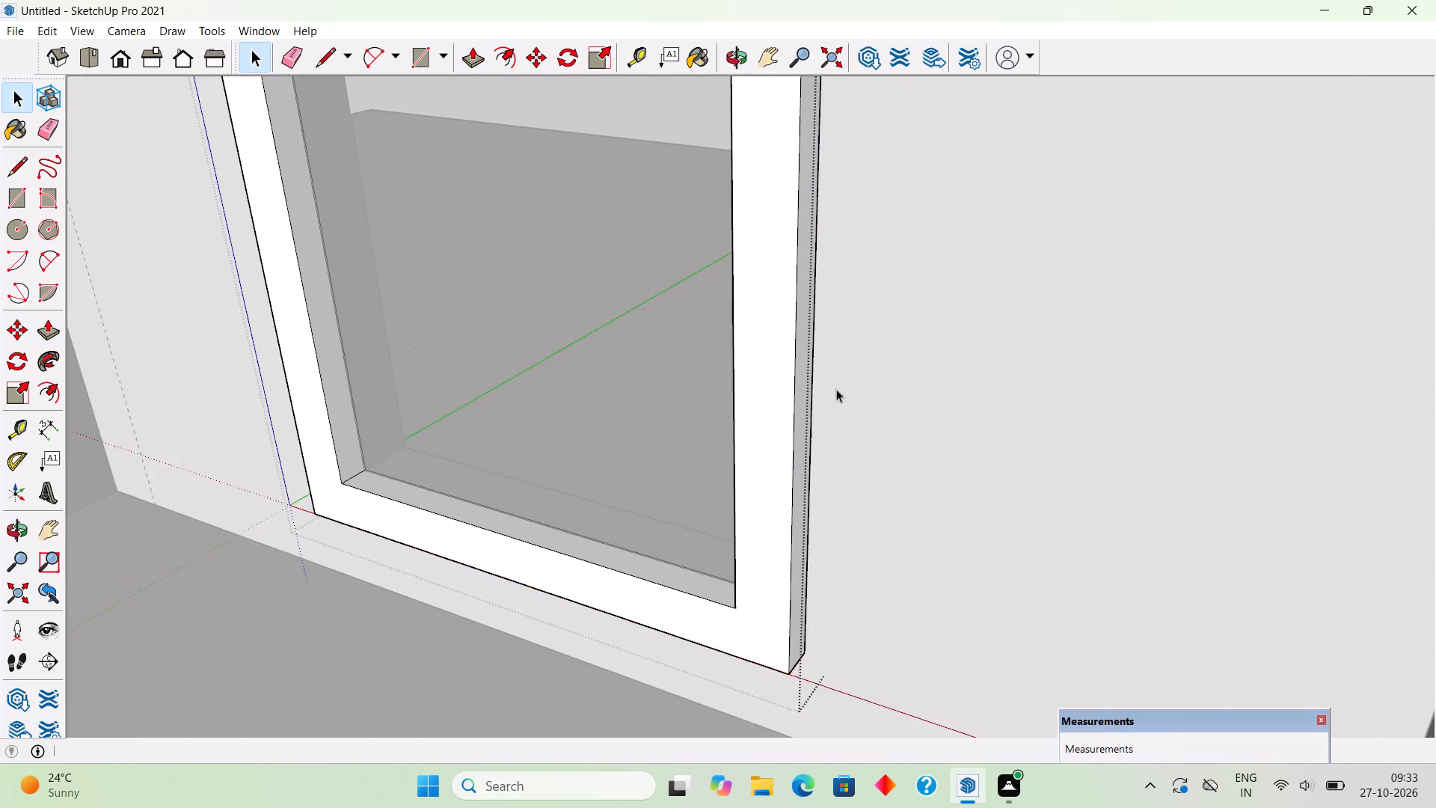
{"action": "scroll", "coordinate": [836, 389], "scroll_direction": "down", "scroll_amount": 16}
{"action": "left_click", "coordinate": [830, 245]}
Examine the window's width and placement on the front wall between the pillar and the double door.
{"action": "middle_click_drag", "start_coordinate": [754, 466], "coordinate": [847, 422]}
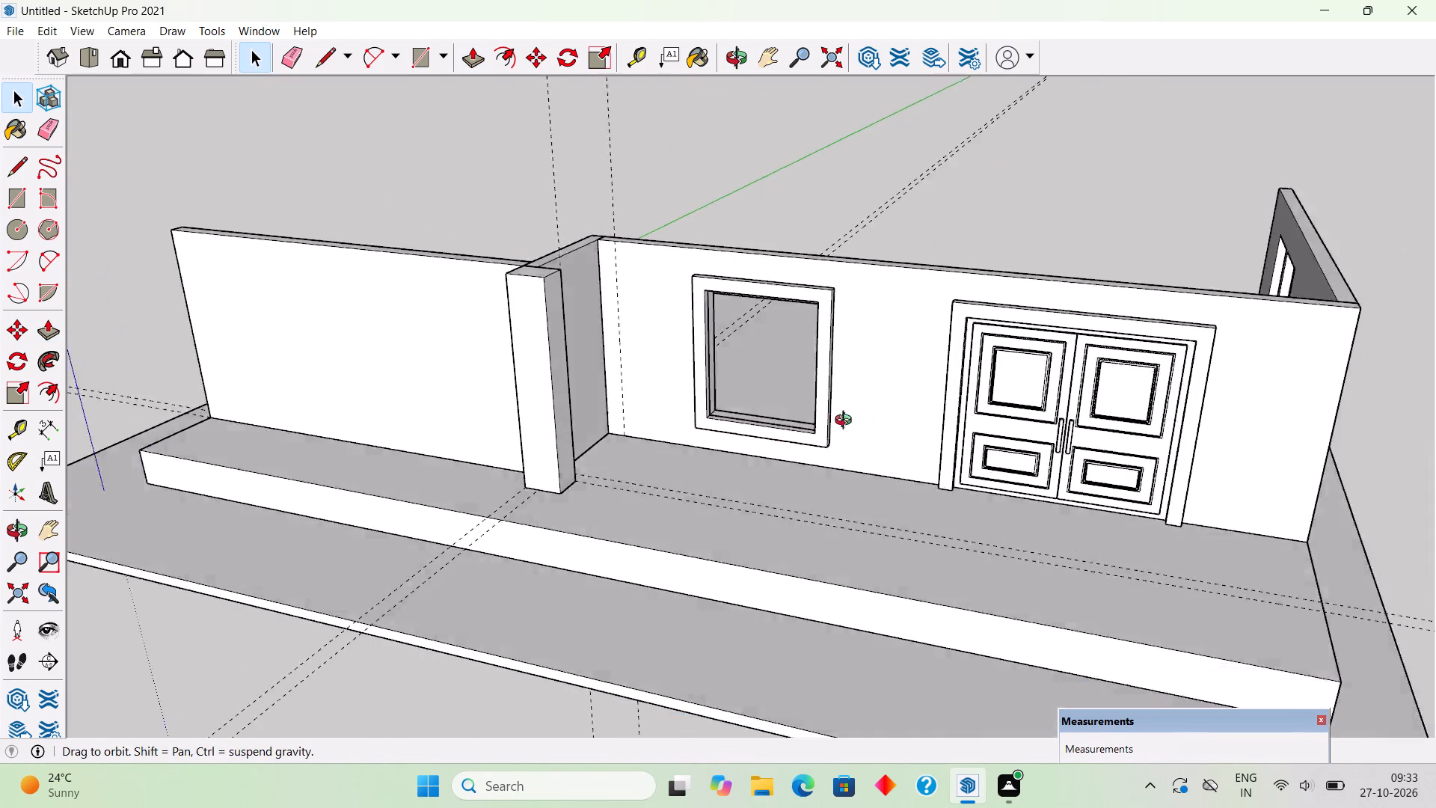
{"action": "middle_click_drag", "start_coordinate": [847, 422], "coordinate": [942, 376]}
{"action": "scroll", "coordinate": [821, 384], "scroll_direction": "up", "scroll_amount": 5}
{"action": "middle_click_drag", "start_coordinate": [835, 540], "coordinate": [937, 496]}
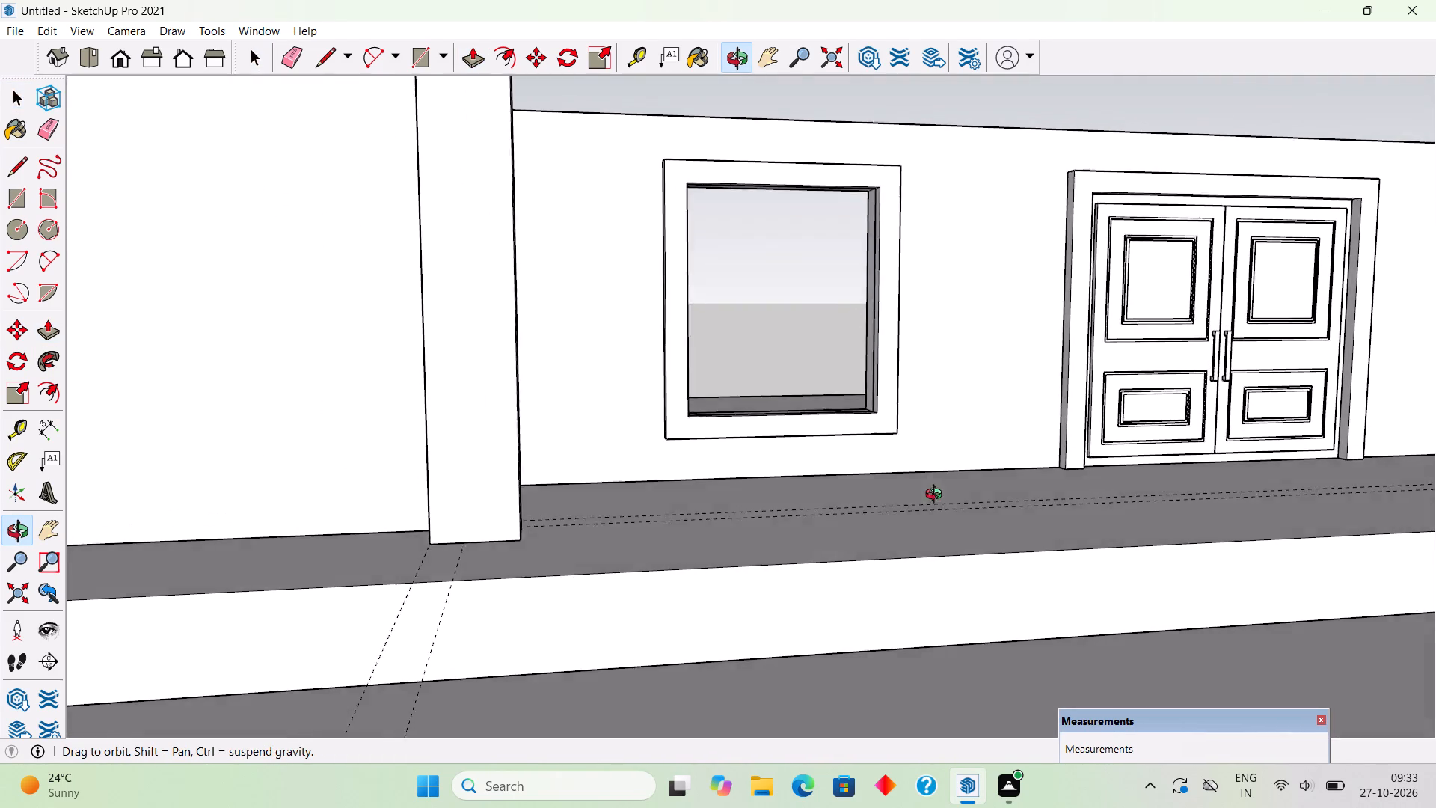
{"action": "middle_click_drag", "start_coordinate": [937, 496], "coordinate": [963, 518]}
{"action": "scroll", "coordinate": [963, 518], "scroll_direction": "up", "scroll_amount": 1}
{"action": "scroll", "coordinate": [963, 514], "scroll_direction": "down", "scroll_amount": 3}
{"action": "middle_click_drag", "start_coordinate": [931, 508], "coordinate": [865, 474]}
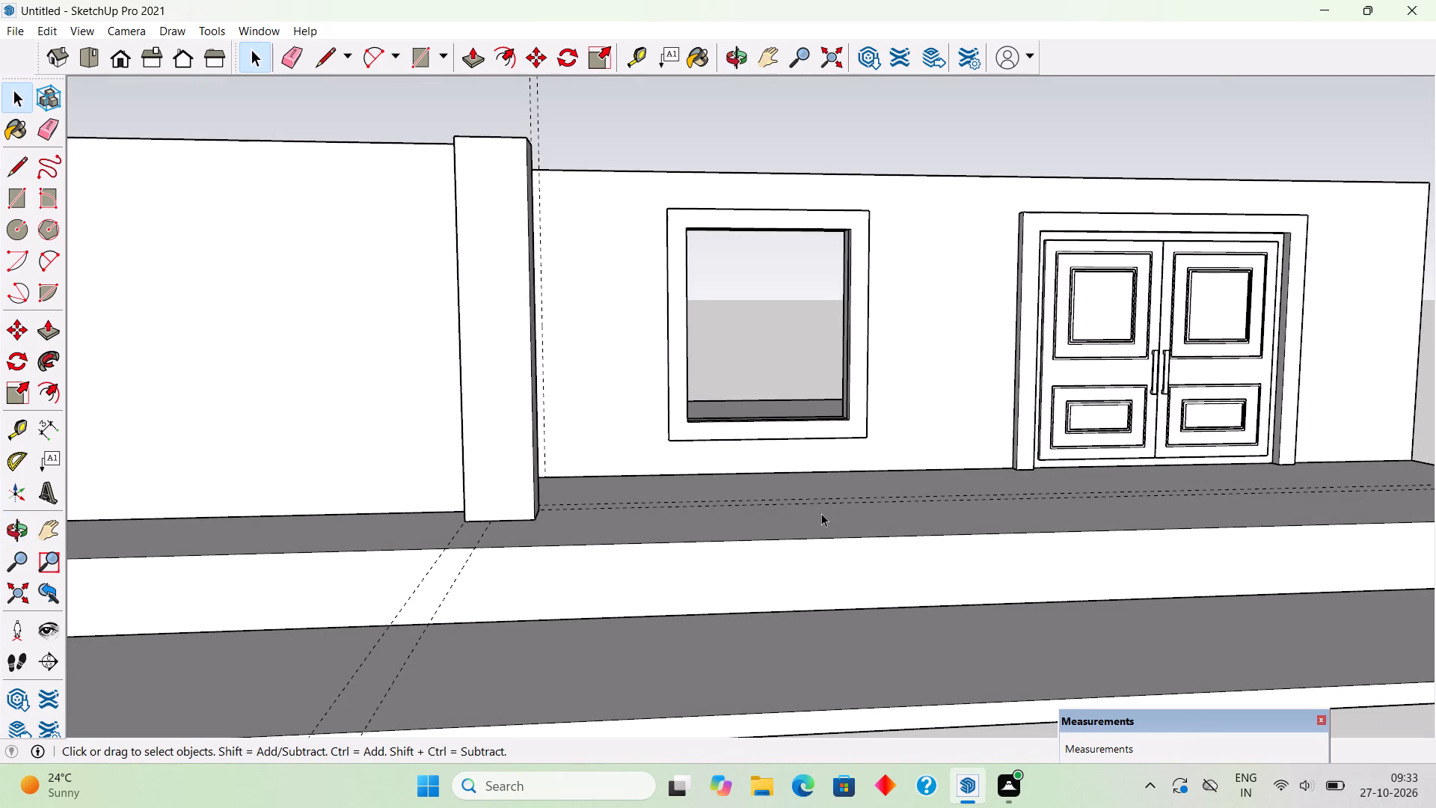
{"action": "middle_click_drag", "start_coordinate": [844, 404], "coordinate": [844, 404]}
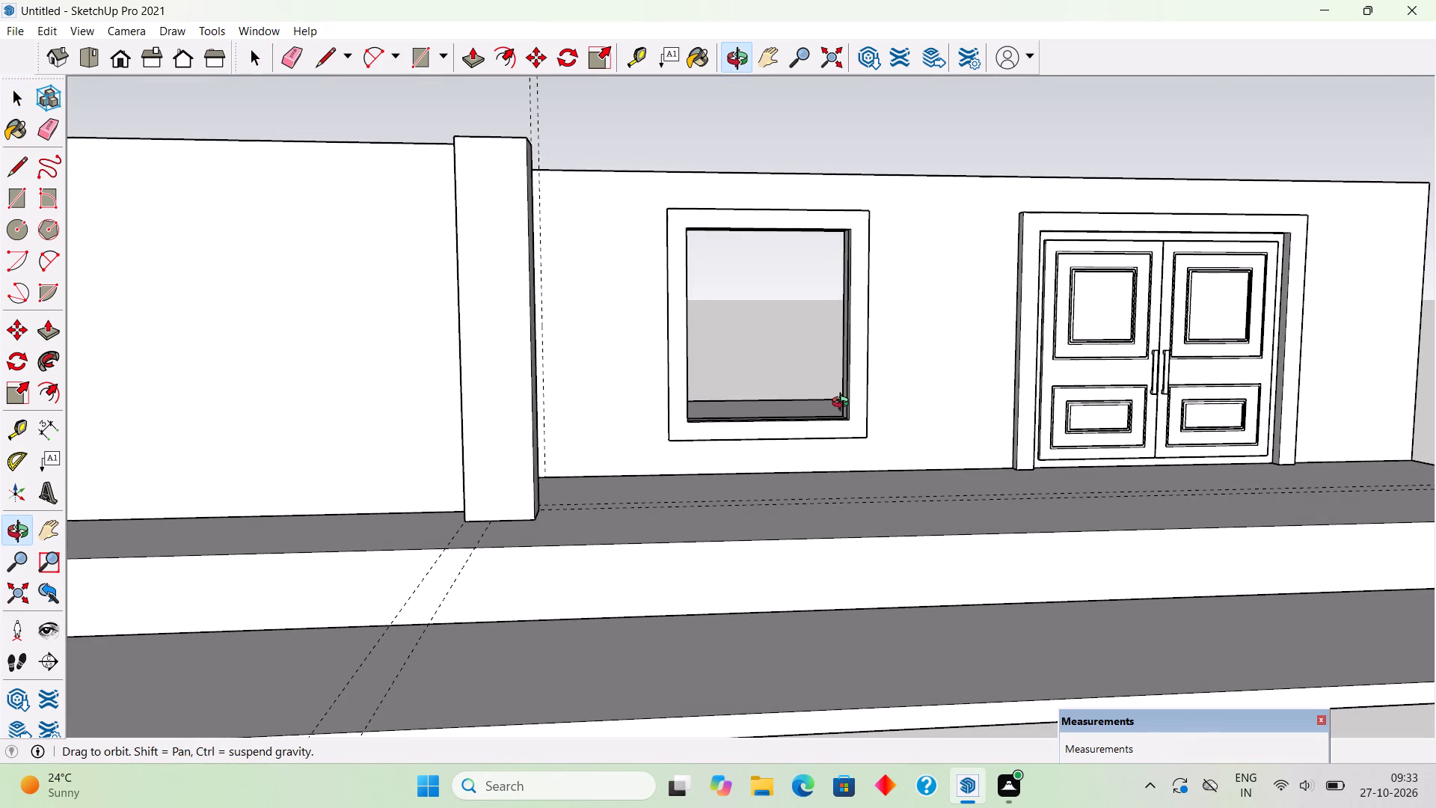
{"action": "middle_click_drag", "start_coordinate": [844, 404], "coordinate": [817, 400]}
{"action": "scroll", "coordinate": [817, 400], "scroll_direction": "up", "scroll_amount": 3}
{"action": "scroll", "coordinate": [817, 384], "scroll_direction": "down", "scroll_amount": 4}
Push/Pull the front wall's window-opening jamb nearest the pillar another 6" into the opening.
{"action": "middle_click_drag", "start_coordinate": [630, 330], "coordinate": [352, 382]}
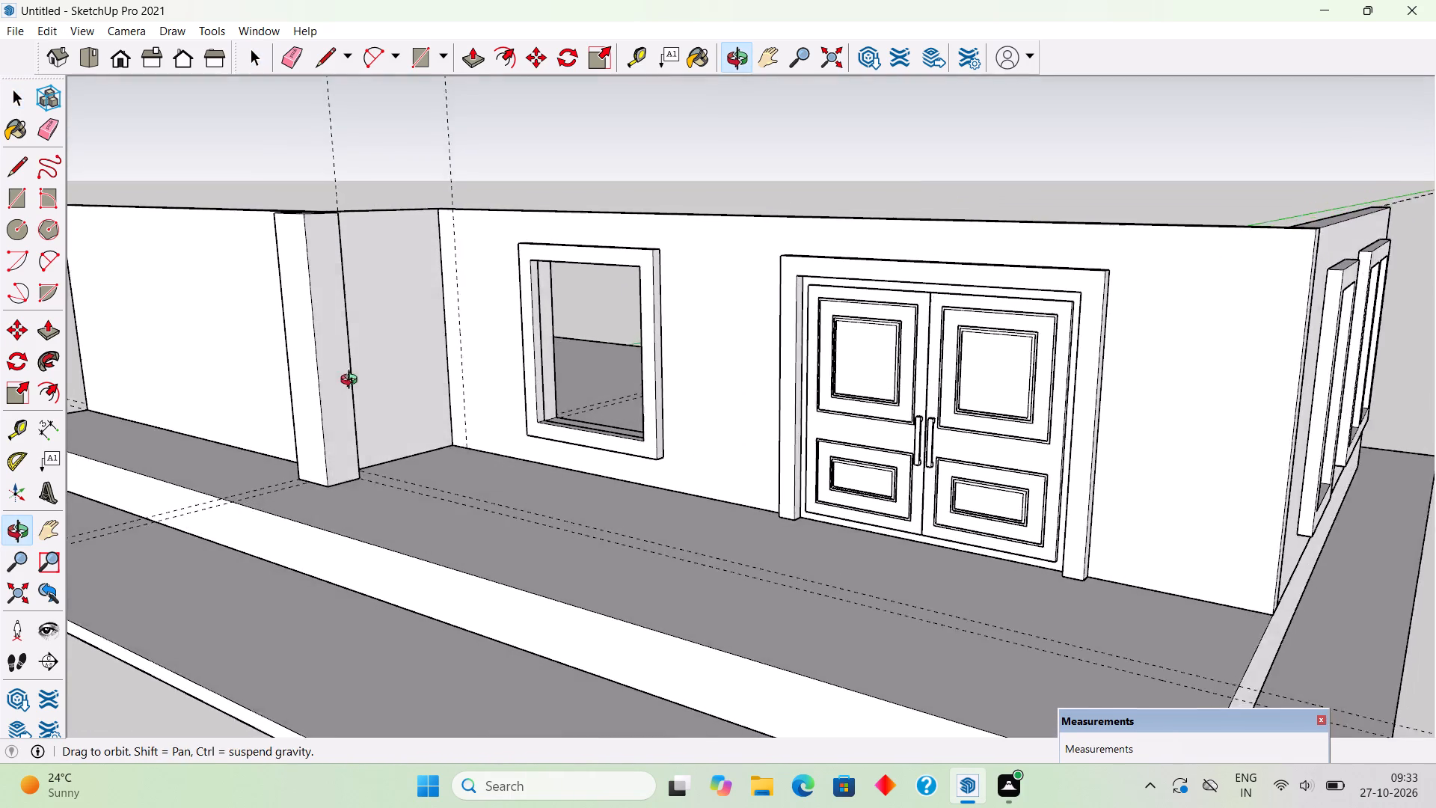
{"action": "middle_click_drag", "start_coordinate": [352, 382], "coordinate": [341, 383]}
{"action": "scroll", "coordinate": [478, 360], "scroll_direction": "up", "scroll_amount": 5}
{"action": "scroll", "coordinate": [583, 364], "scroll_direction": "up", "scroll_amount": 4}
{"action": "triple_click", "coordinate": [583, 364]}
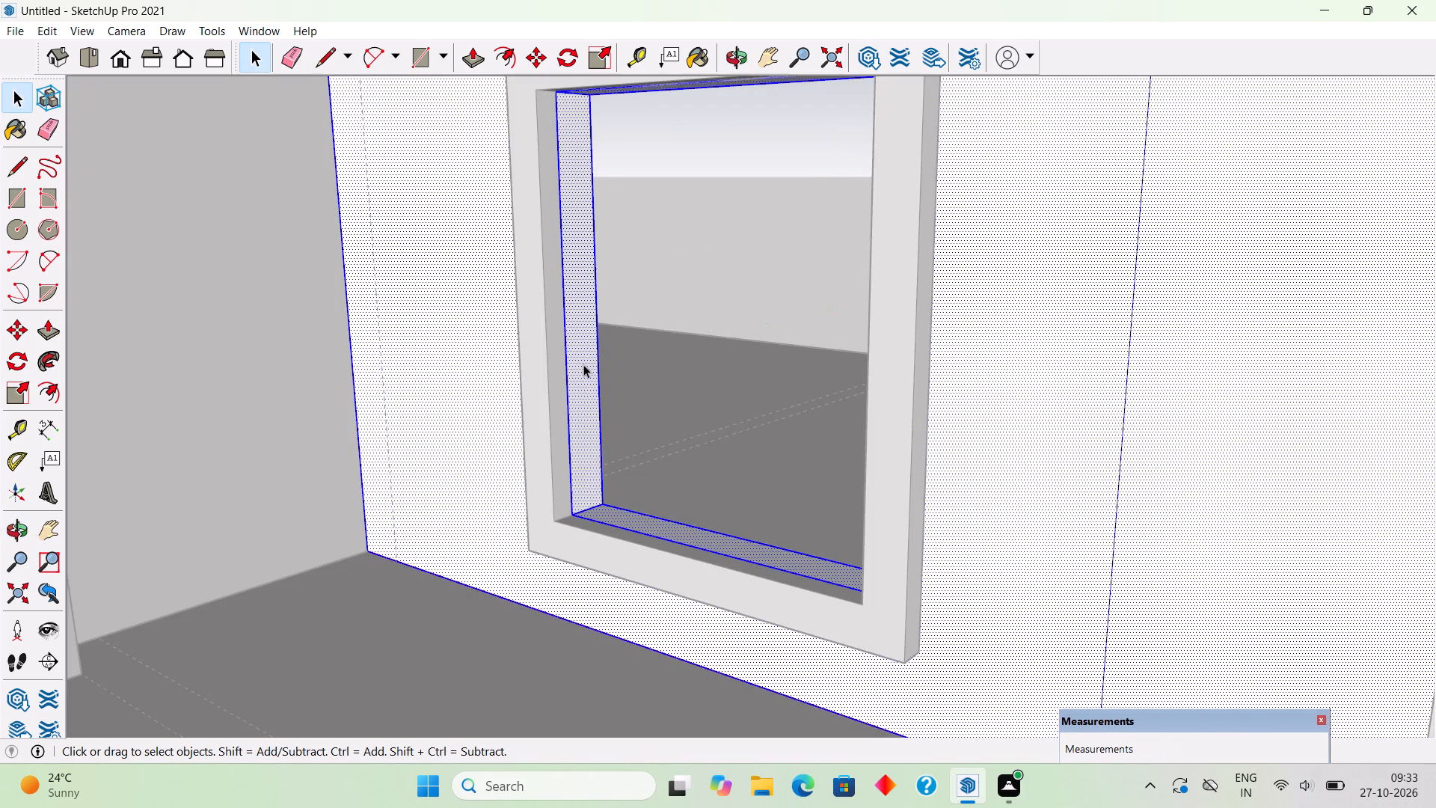
{"action": "key", "text": "p"}
{"action": "left_click", "coordinate": [583, 364]}
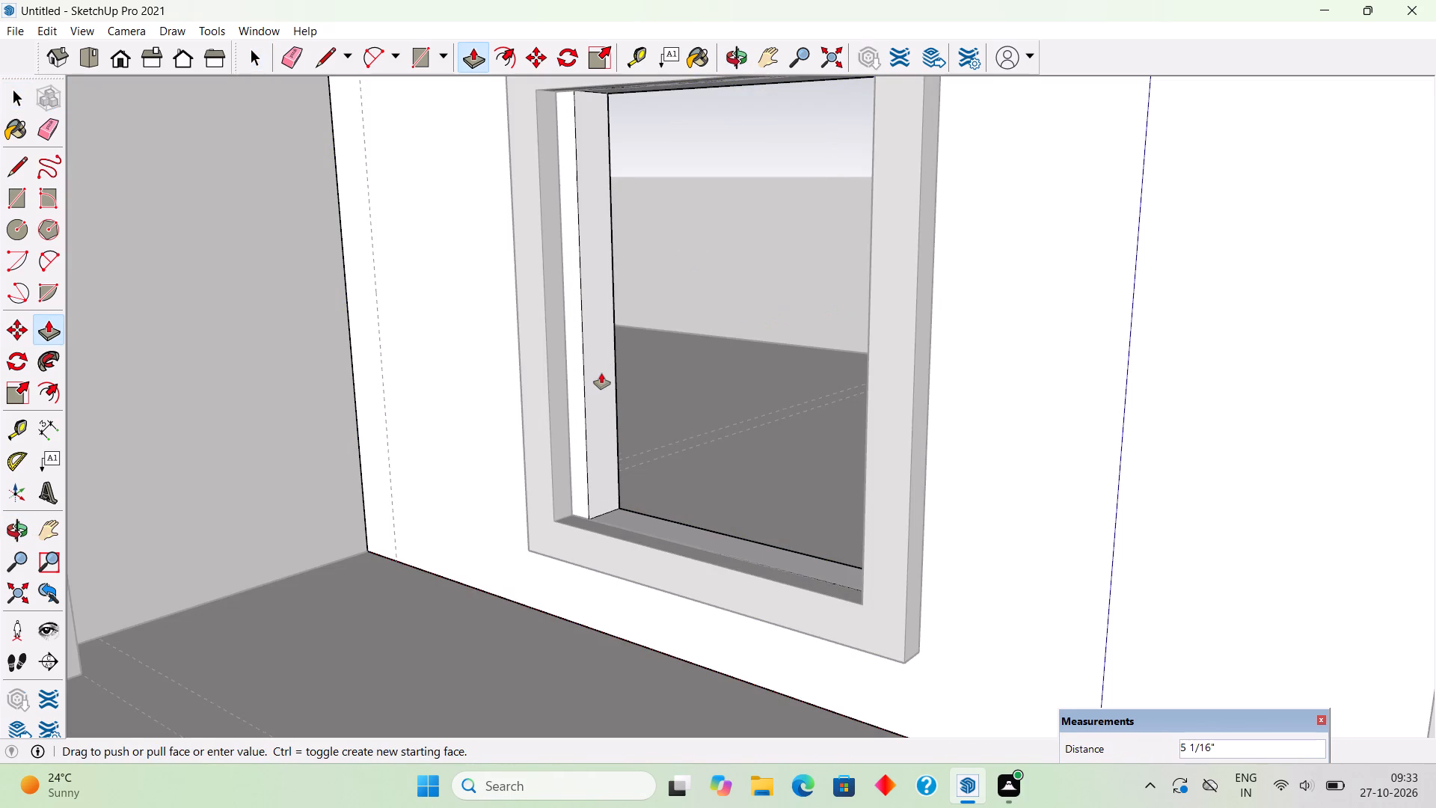
{"action": "type", "text": "6\""}
{"action": "key", "text": "Return"}
{"action": "key", "text": "space"}
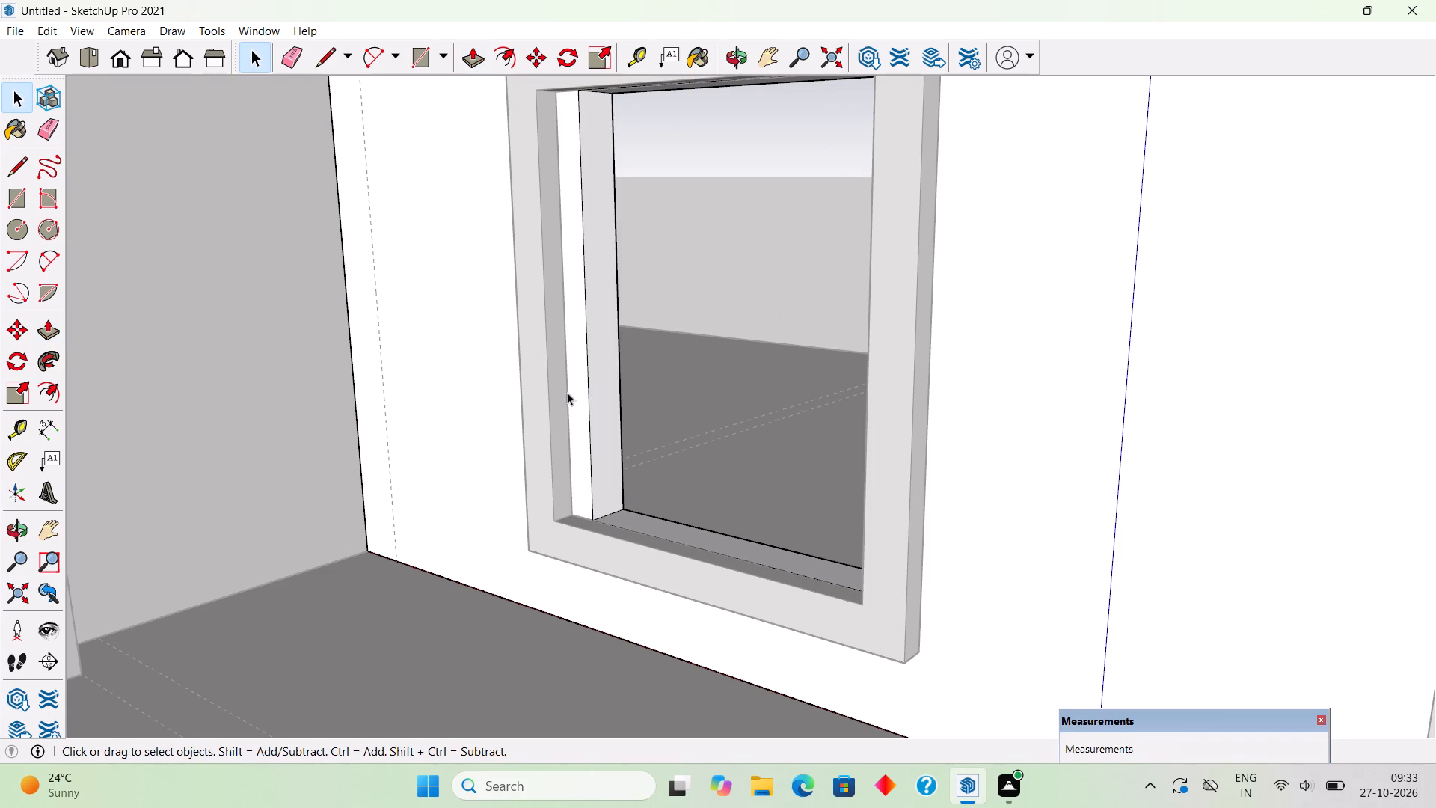
Push/Pull the window frame's inner side face nearest the pillar another 6" inward, flush with the wall jamb.
{"action": "triple_click", "coordinate": [537, 410]}
{"action": "key", "text": "p"}
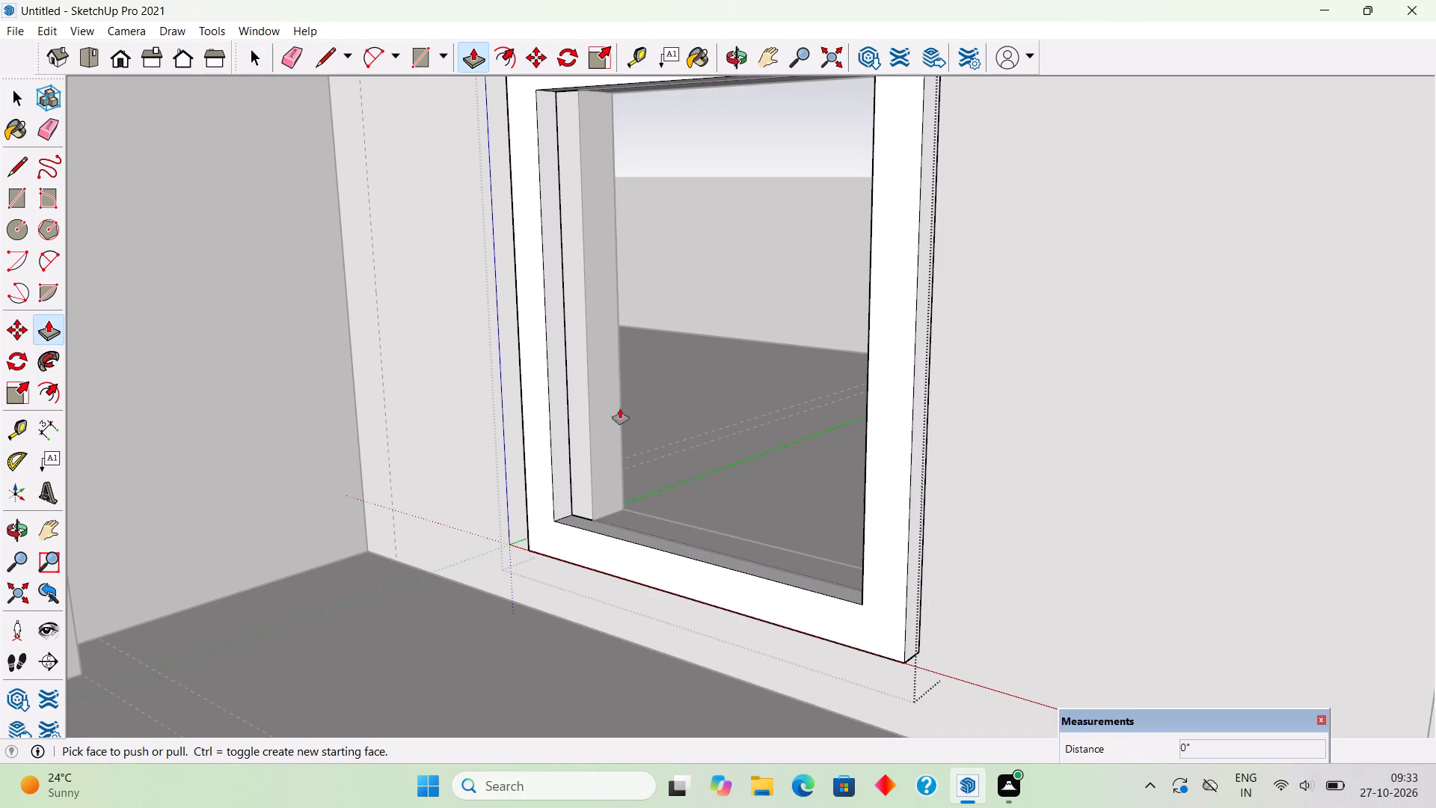
{"action": "left_click", "coordinate": [549, 405]}
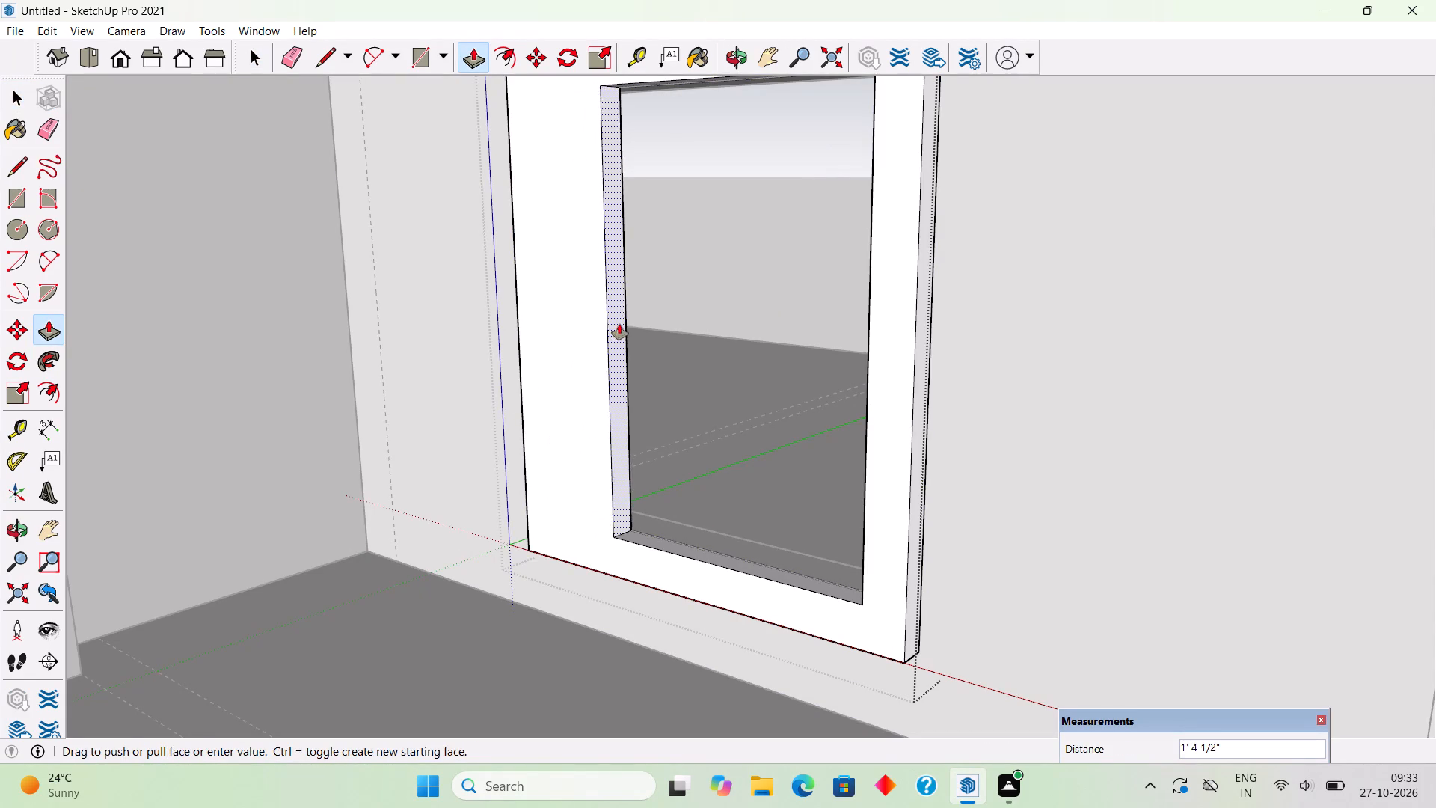
{"action": "middle_click_drag", "start_coordinate": [619, 324], "coordinate": [466, 337]}
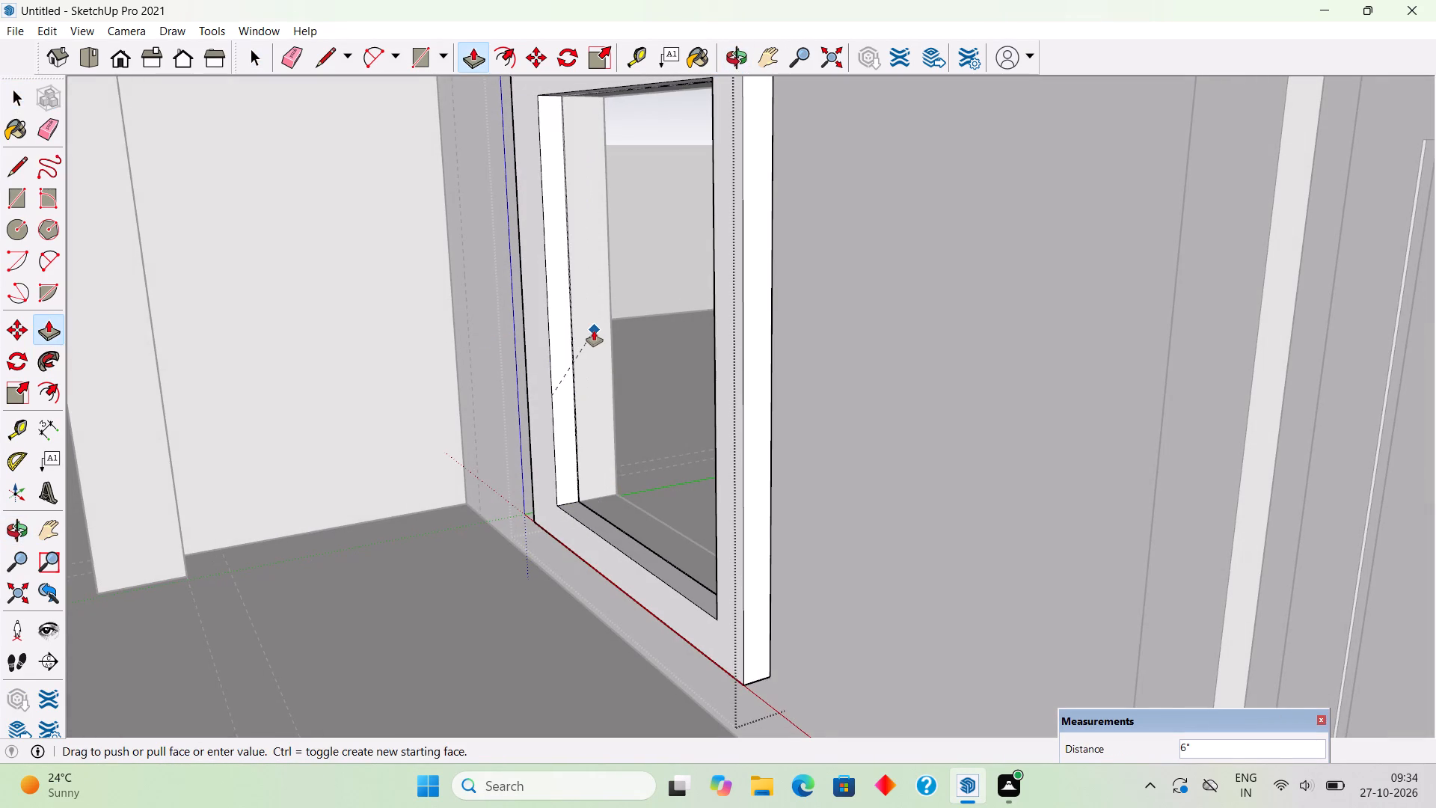
{"action": "left_click", "coordinate": [594, 331]}
Push/Pull the window frame's outermost side face nearest the pillar 6" inward and leave the frame group.
{"action": "middle_click_drag", "start_coordinate": [513, 432], "coordinate": [1032, 542]}
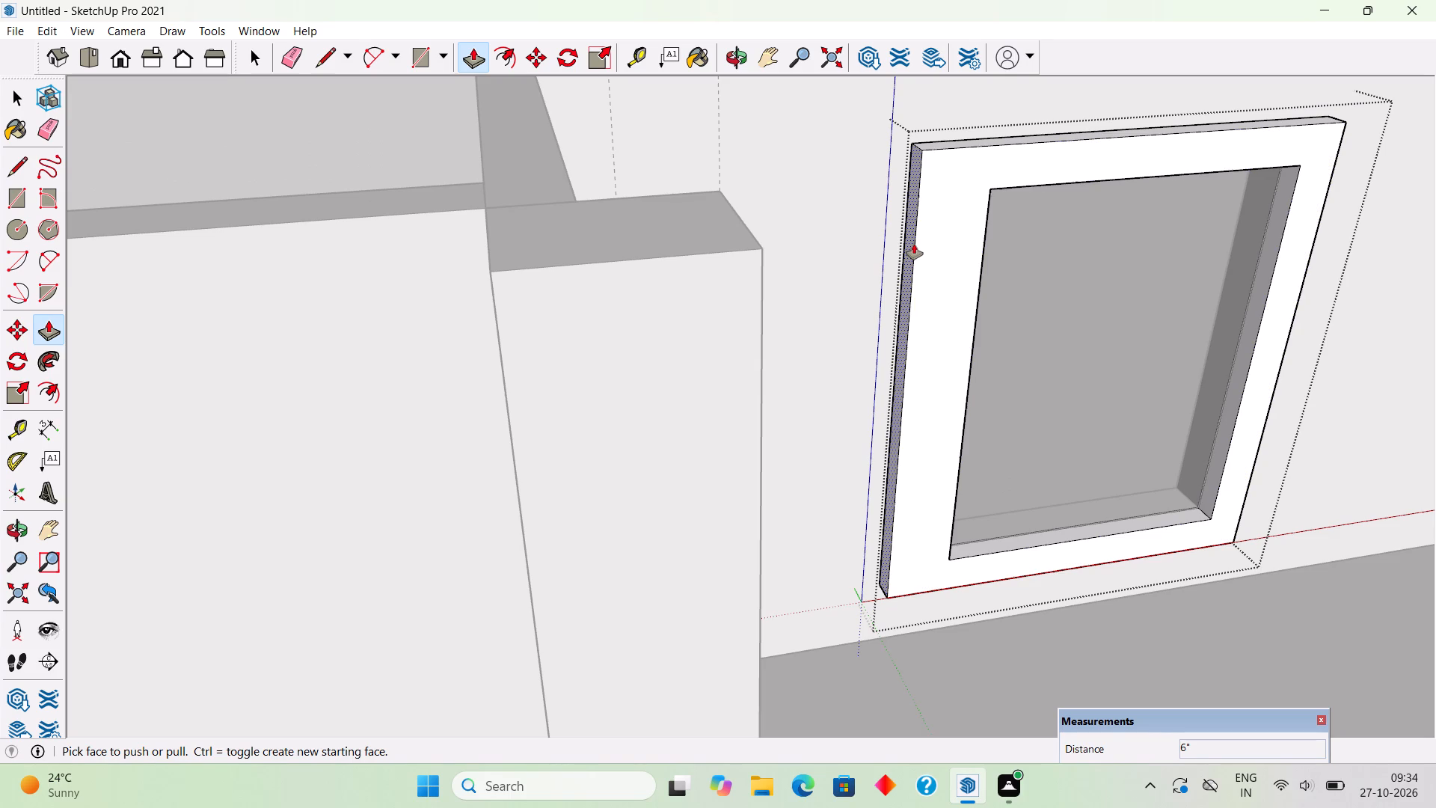
{"action": "left_click", "coordinate": [914, 244]}
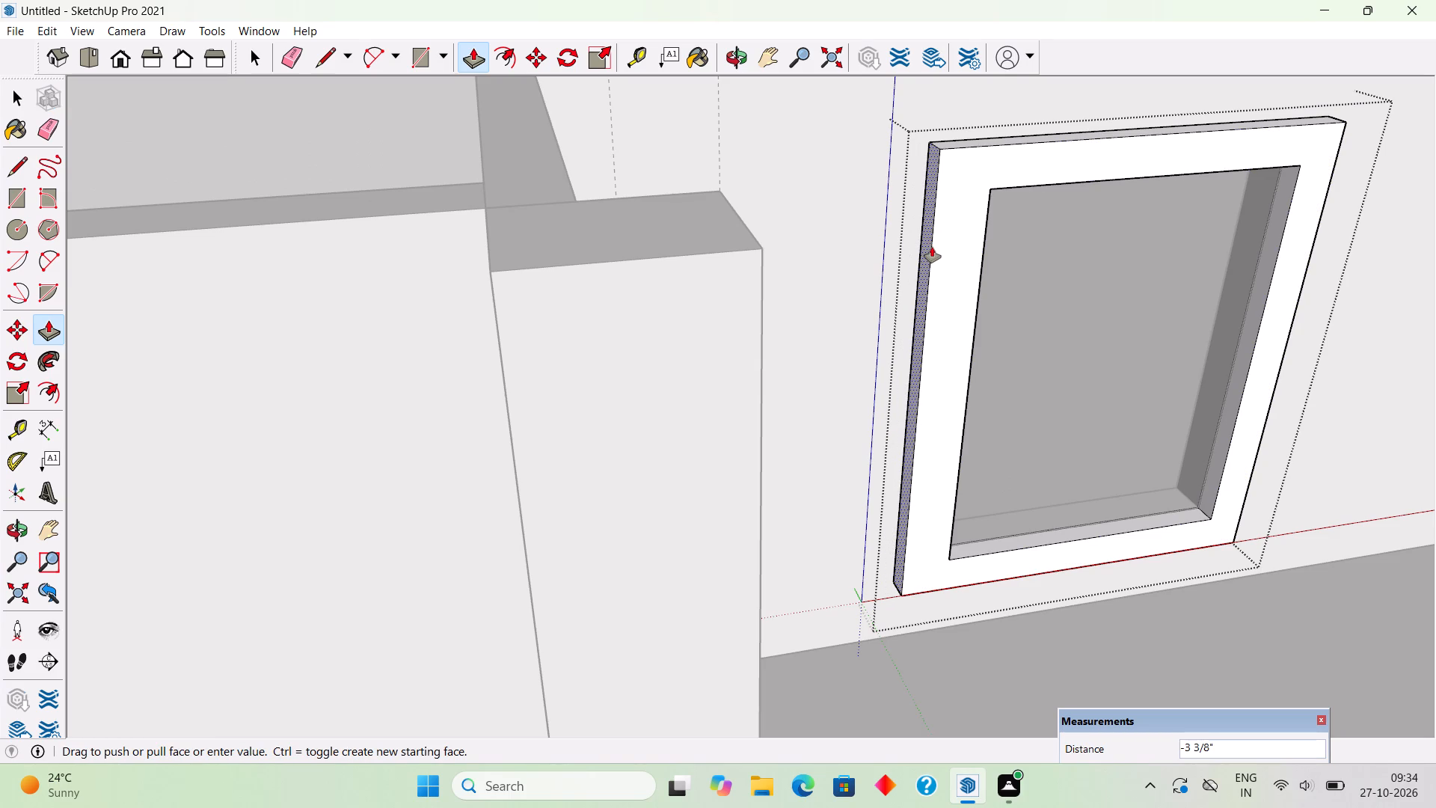
{"action": "key", "text": "6"}
{"action": "key", "text": "shift+quotedbl"}
{"action": "key", "text": "Return"}
{"action": "key", "text": "space"}
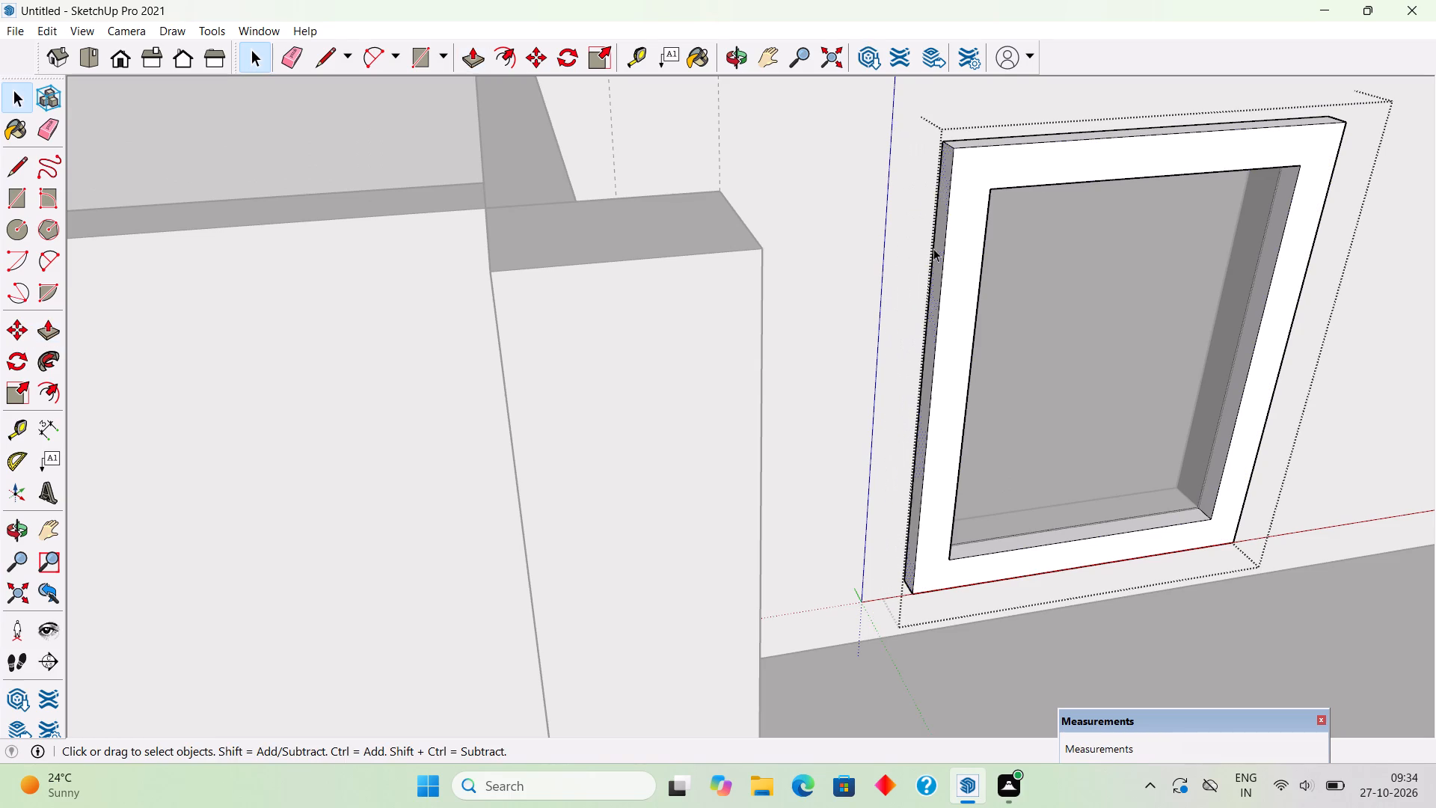
{"action": "scroll", "coordinate": [939, 259], "scroll_direction": "down", "scroll_amount": 14}
{"action": "left_click", "coordinate": [764, 213]}
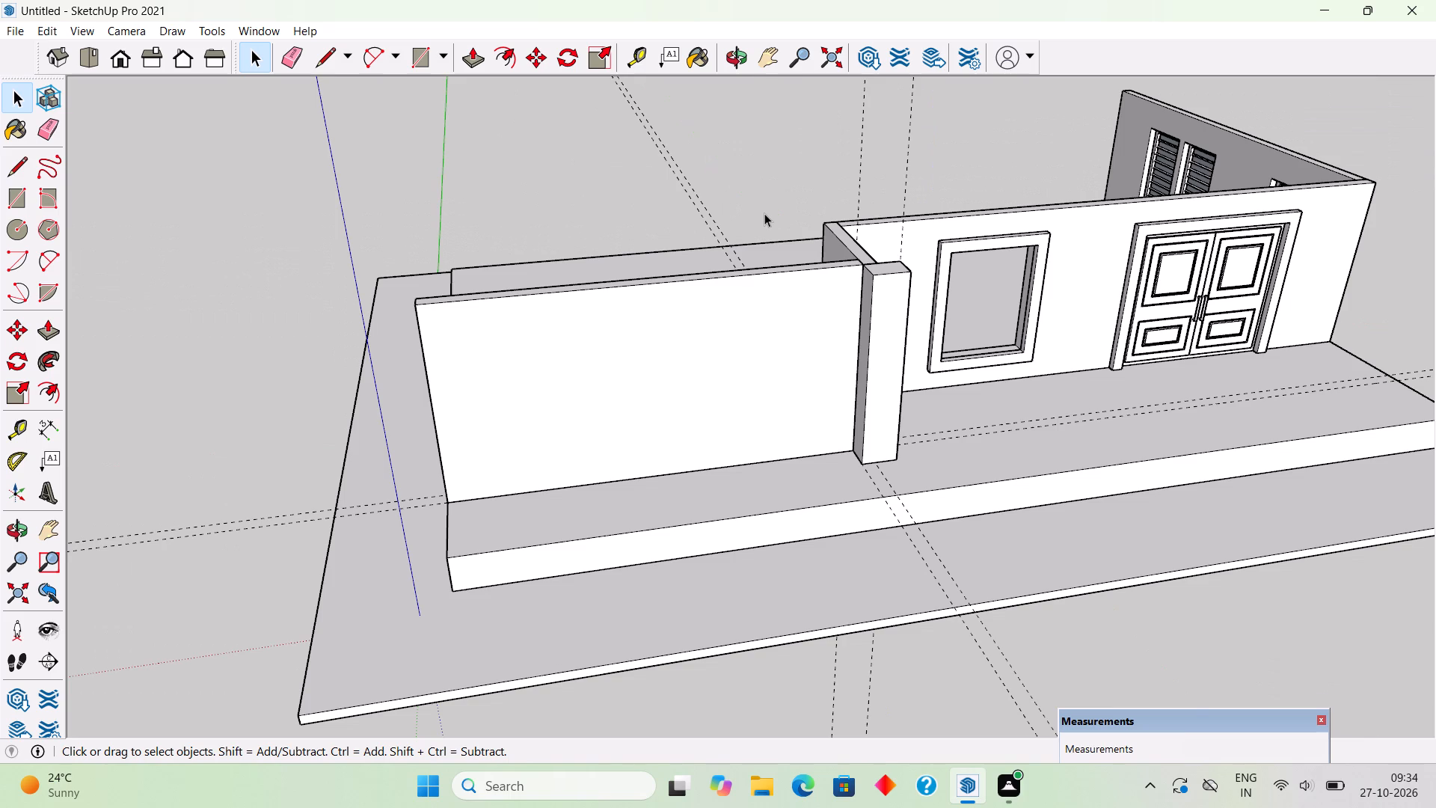
{"action": "left_click", "coordinate": [764, 212]}
Examine the narrowed window's proportions and its placement between the pillar and the double door.
{"action": "middle_click_drag", "start_coordinate": [972, 262], "coordinate": [897, 123]}
{"action": "scroll", "coordinate": [995, 138], "scroll_direction": "up", "scroll_amount": 6}
{"action": "scroll", "coordinate": [1055, 226], "scroll_direction": "up", "scroll_amount": 2}
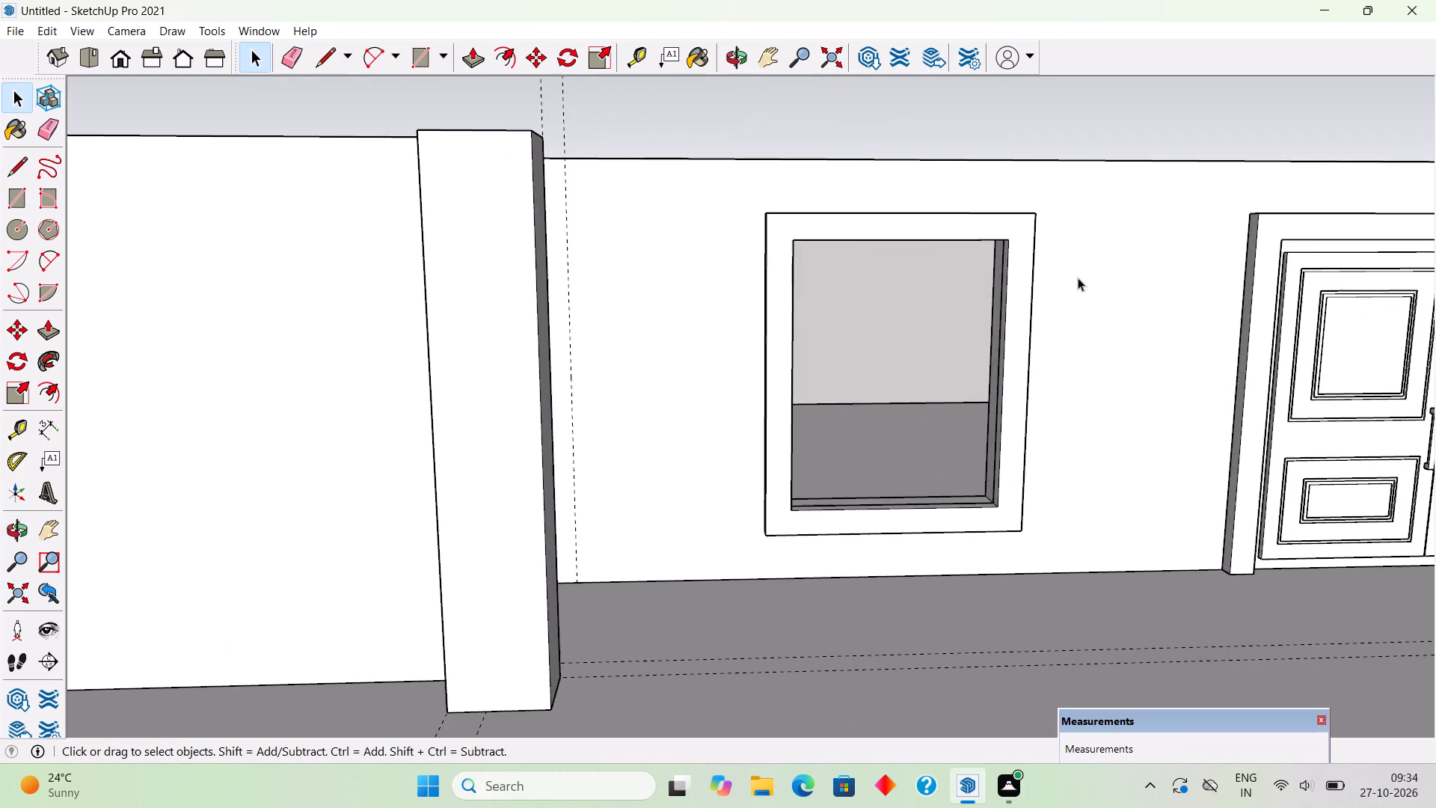
{"action": "middle_click_drag", "start_coordinate": [1073, 260], "coordinate": [1046, 217]}
{"action": "scroll", "coordinate": [766, 169], "scroll_direction": "up", "scroll_amount": 2}
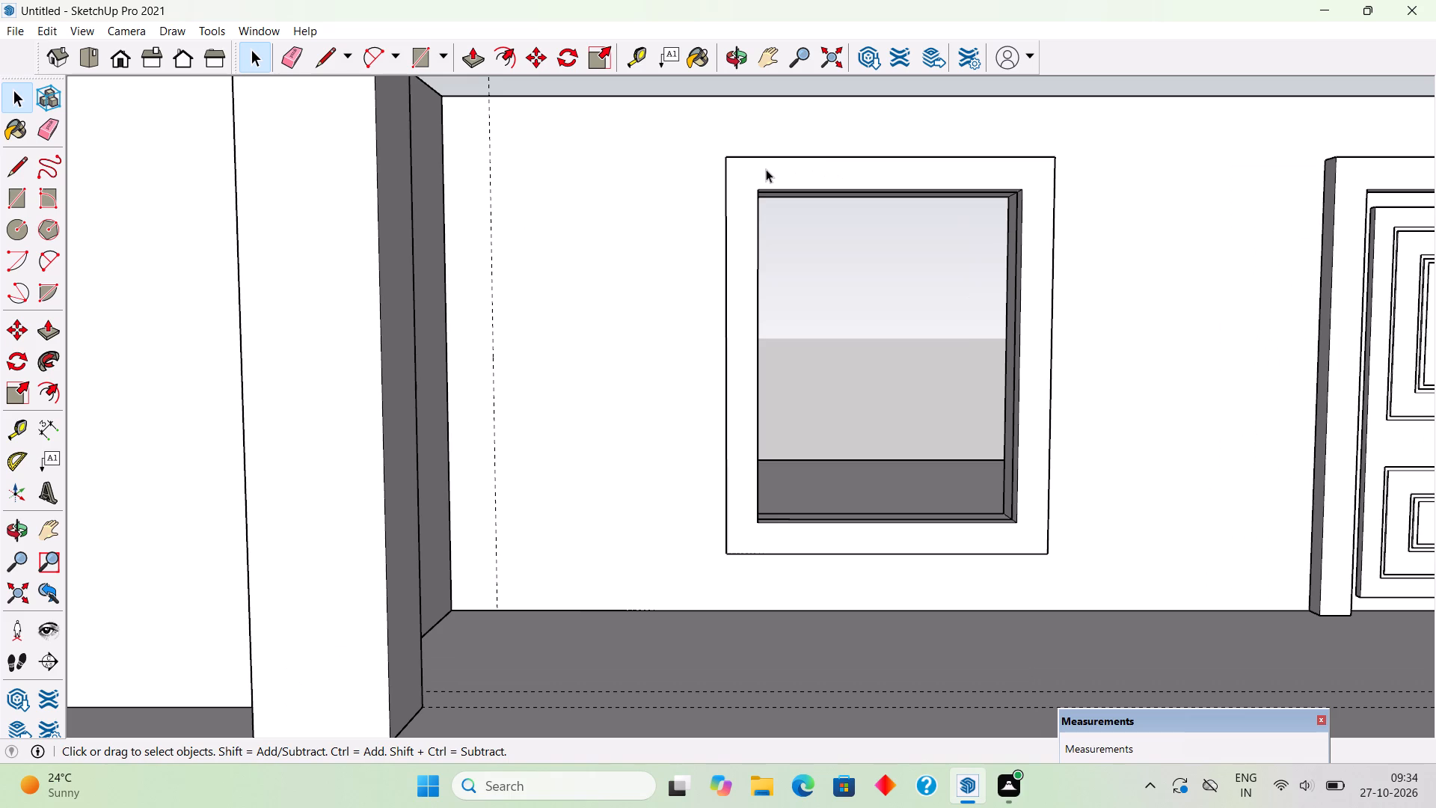
{"action": "scroll", "coordinate": [766, 169], "scroll_direction": "down", "scroll_amount": 5}
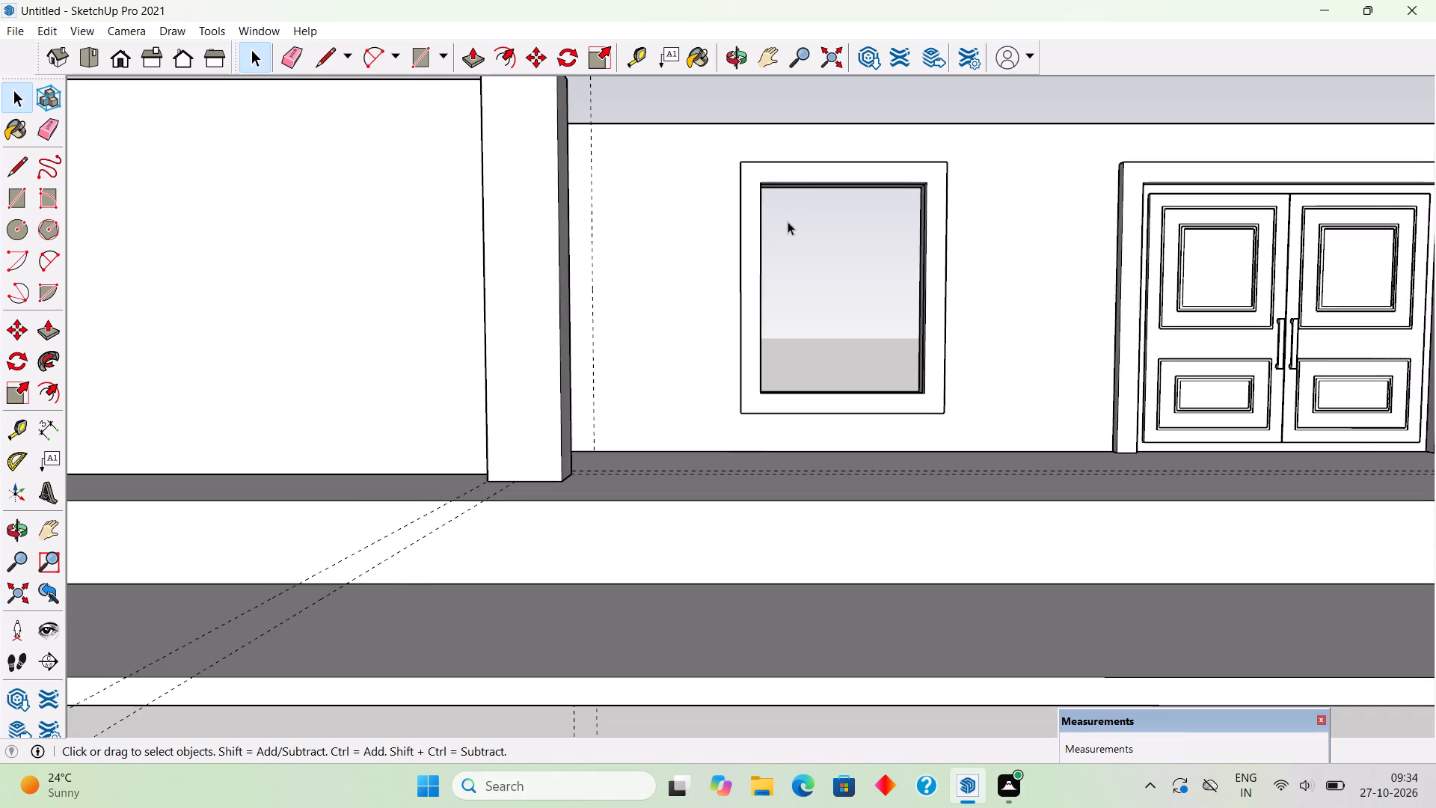
{"action": "scroll", "coordinate": [813, 295], "scroll_direction": "down", "scroll_amount": 9}
{"action": "middle_click_drag", "start_coordinate": [677, 331], "coordinate": [835, 411]}
{"action": "scroll", "coordinate": [835, 408], "scroll_direction": "up", "scroll_amount": 3}
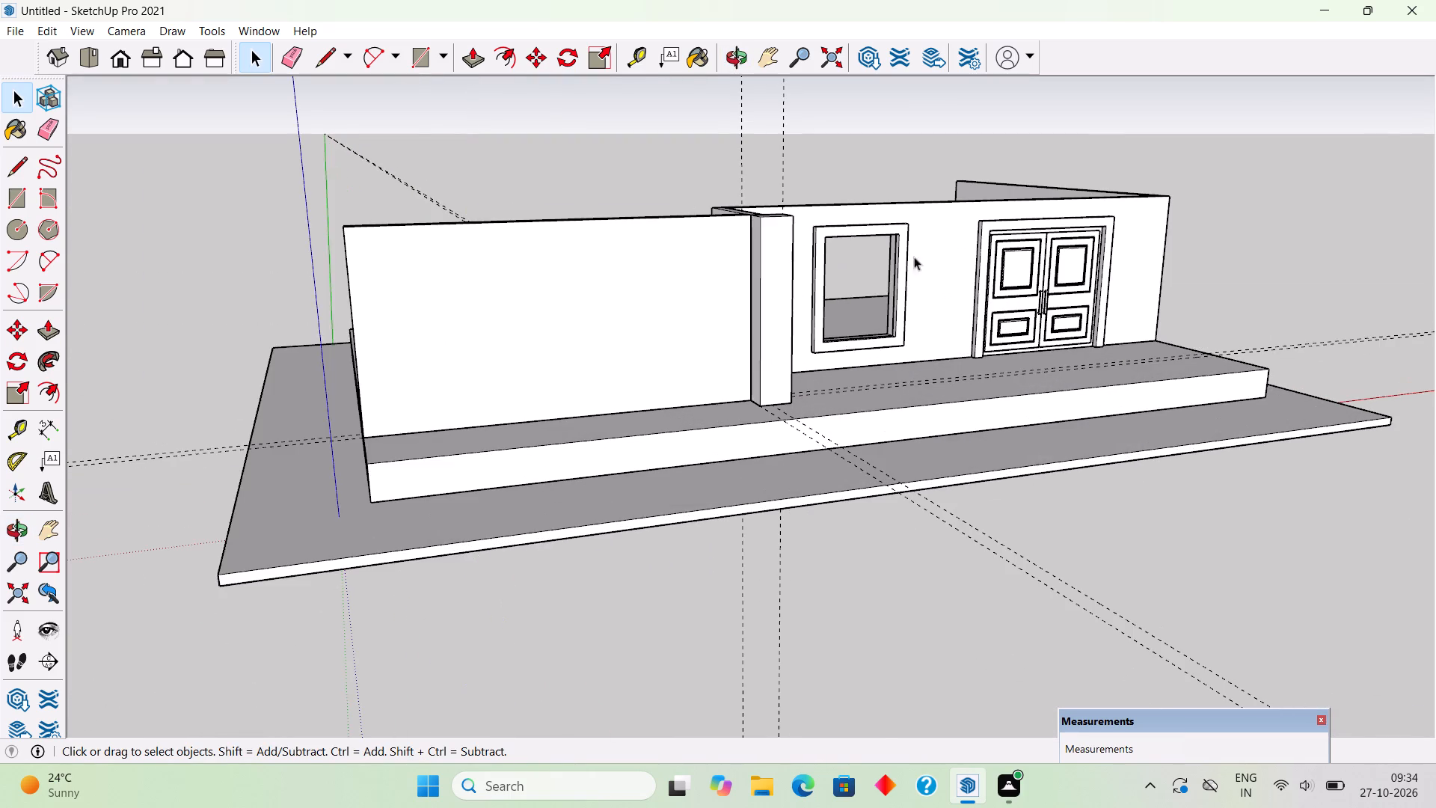
{"action": "scroll", "coordinate": [948, 161], "scroll_direction": "up", "scroll_amount": 5}
{"action": "scroll", "coordinate": [900, 257], "scroll_direction": "up", "scroll_amount": 4}
{"action": "middle_click_drag", "start_coordinate": [847, 286], "coordinate": [688, 208]}
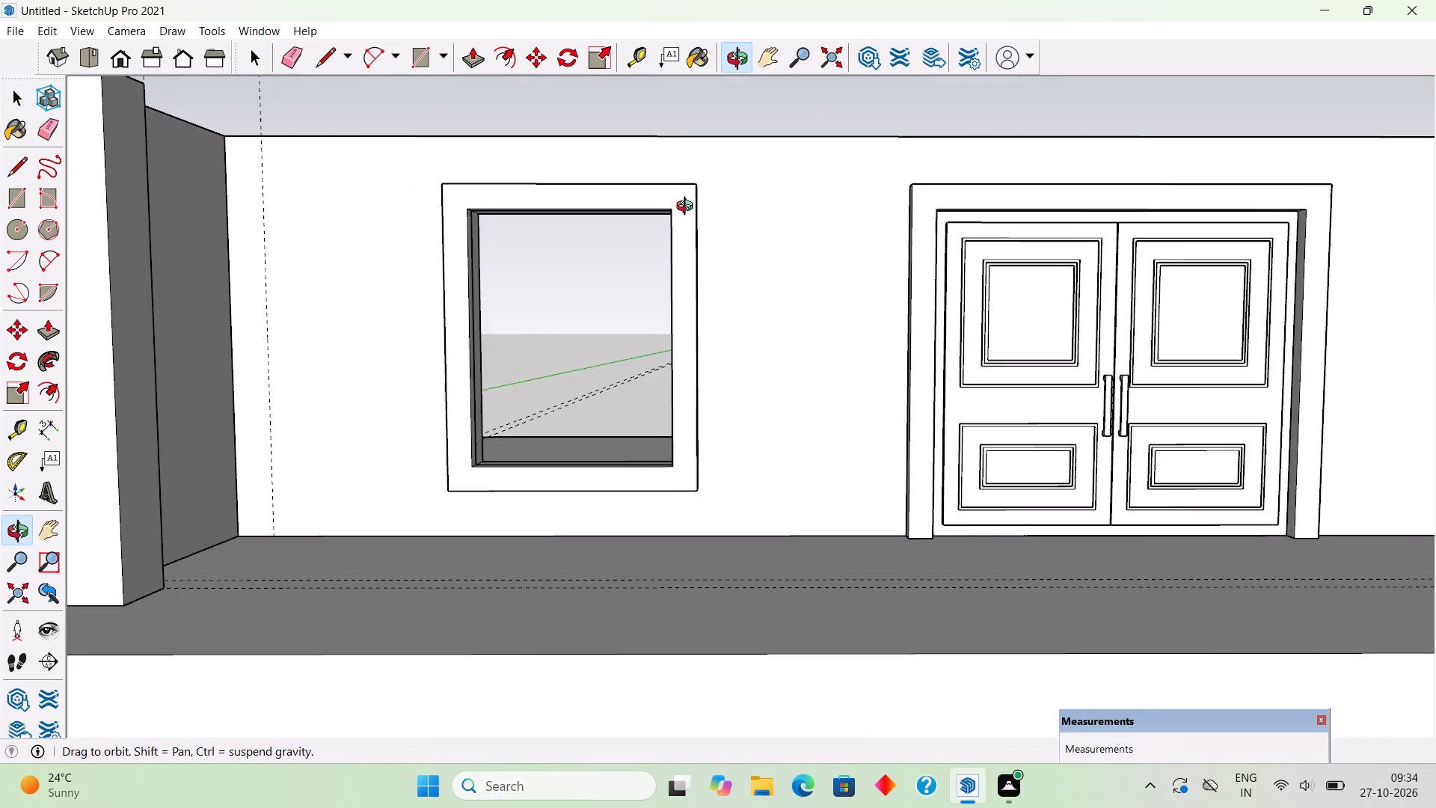
{"action": "middle_click_drag", "start_coordinate": [688, 208], "coordinate": [746, 236]}
{"action": "scroll", "coordinate": [746, 236], "scroll_direction": "up", "scroll_amount": 3}
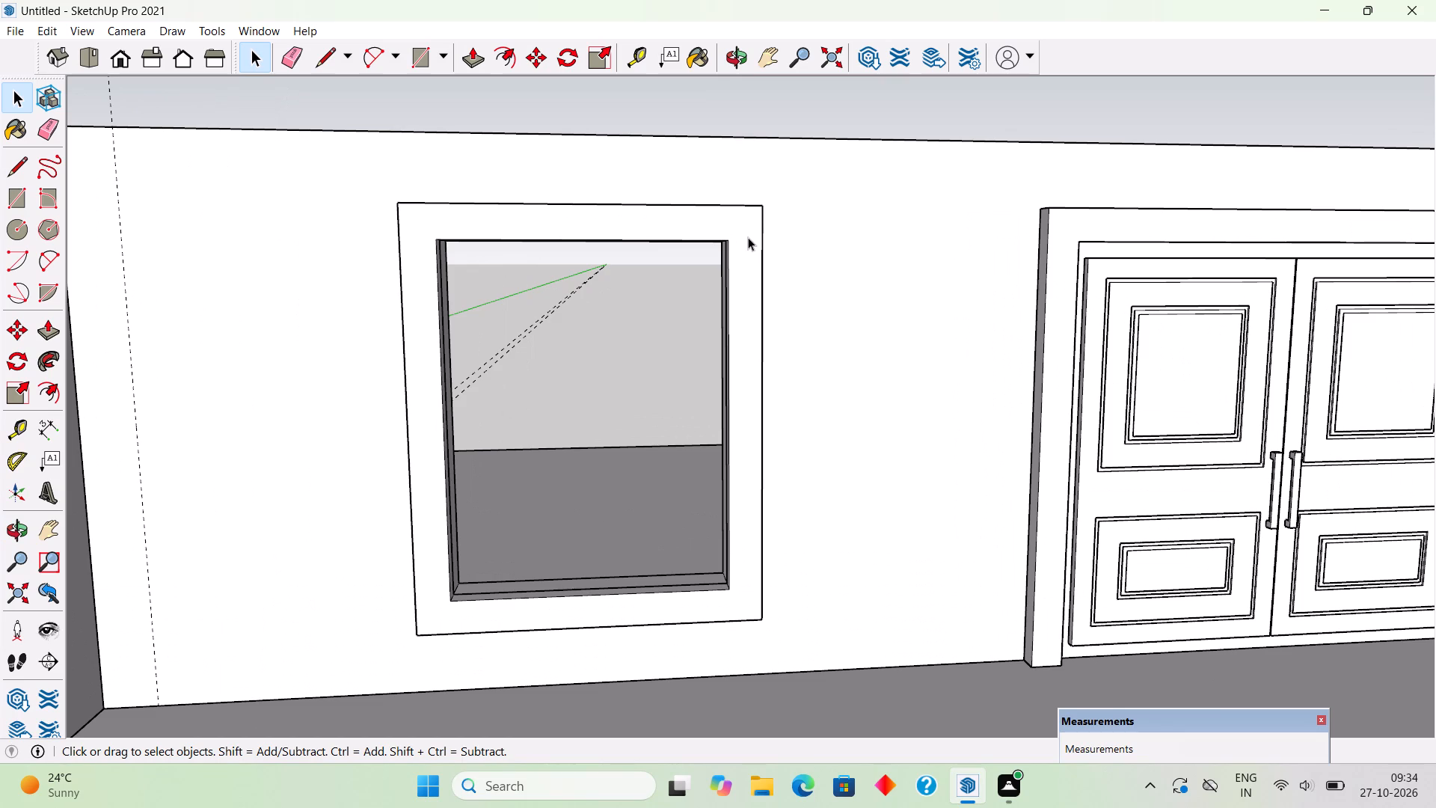
{"action": "scroll", "coordinate": [750, 240], "scroll_direction": "down", "scroll_amount": 9}
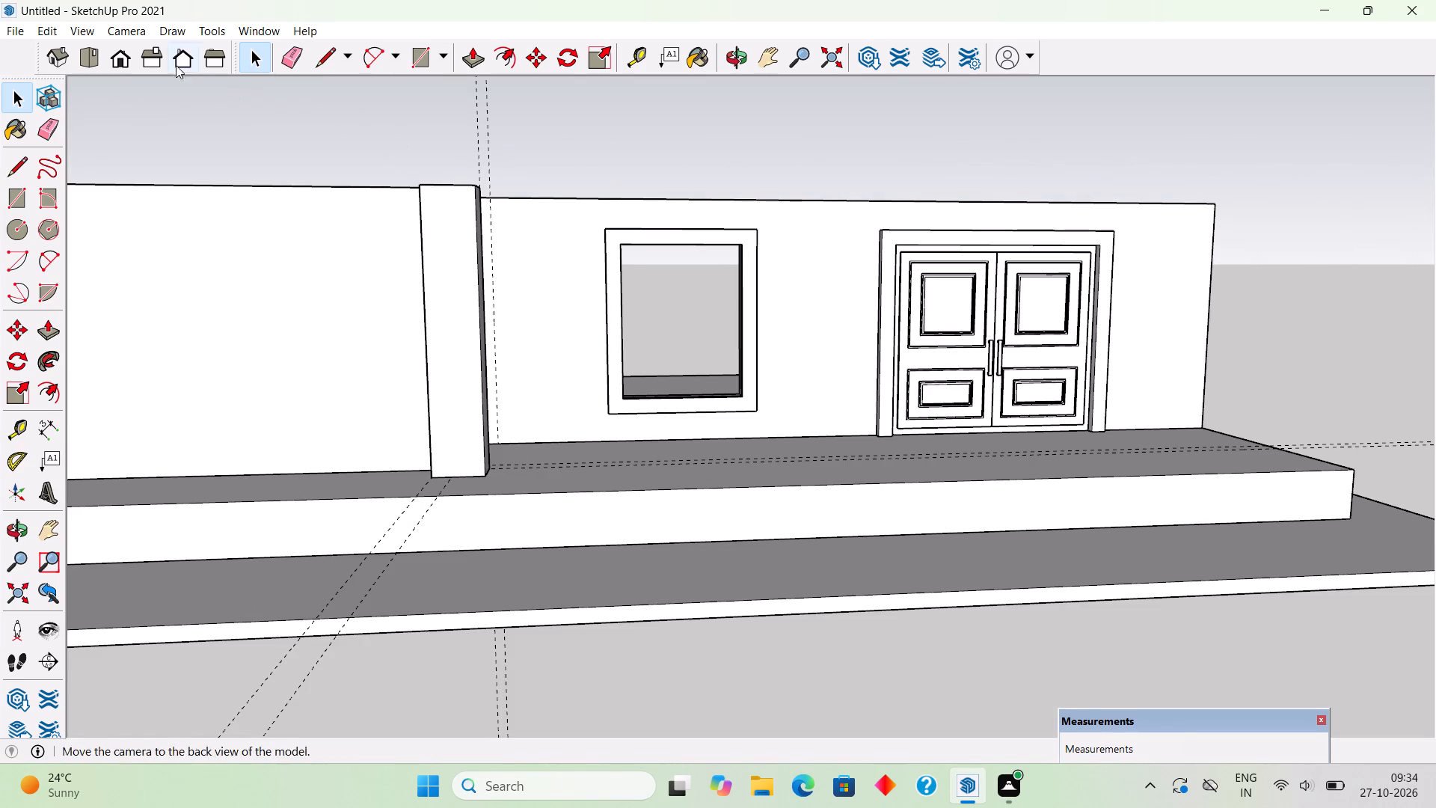
Leave the reopened frame group and unhide all hidden objects in the model.
{"action": "left_click_drag", "start_coordinate": [52, 27], "coordinate": [60, 42]}
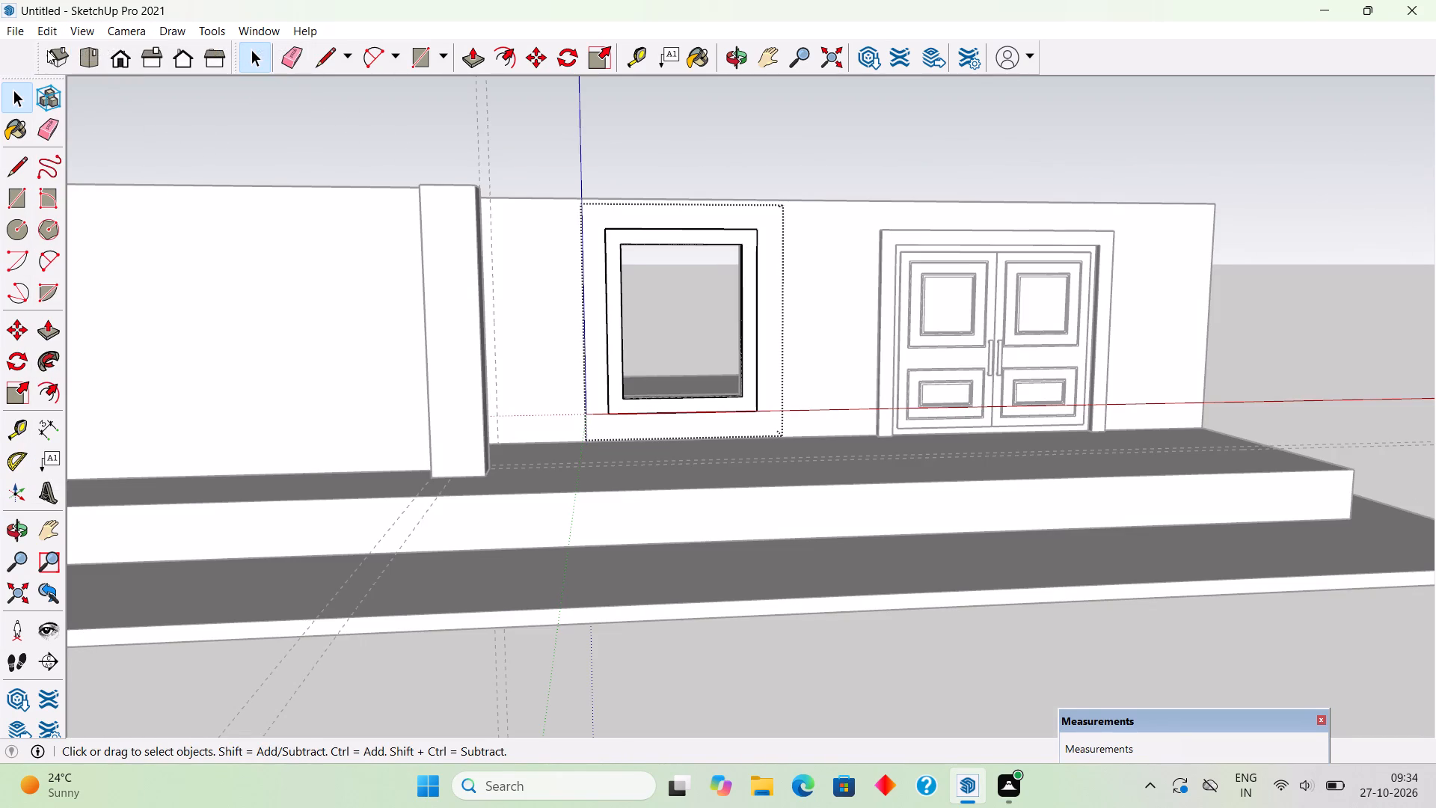
{"action": "left_click", "coordinate": [53, 34]}
{"action": "left_click", "coordinate": [116, 315]}
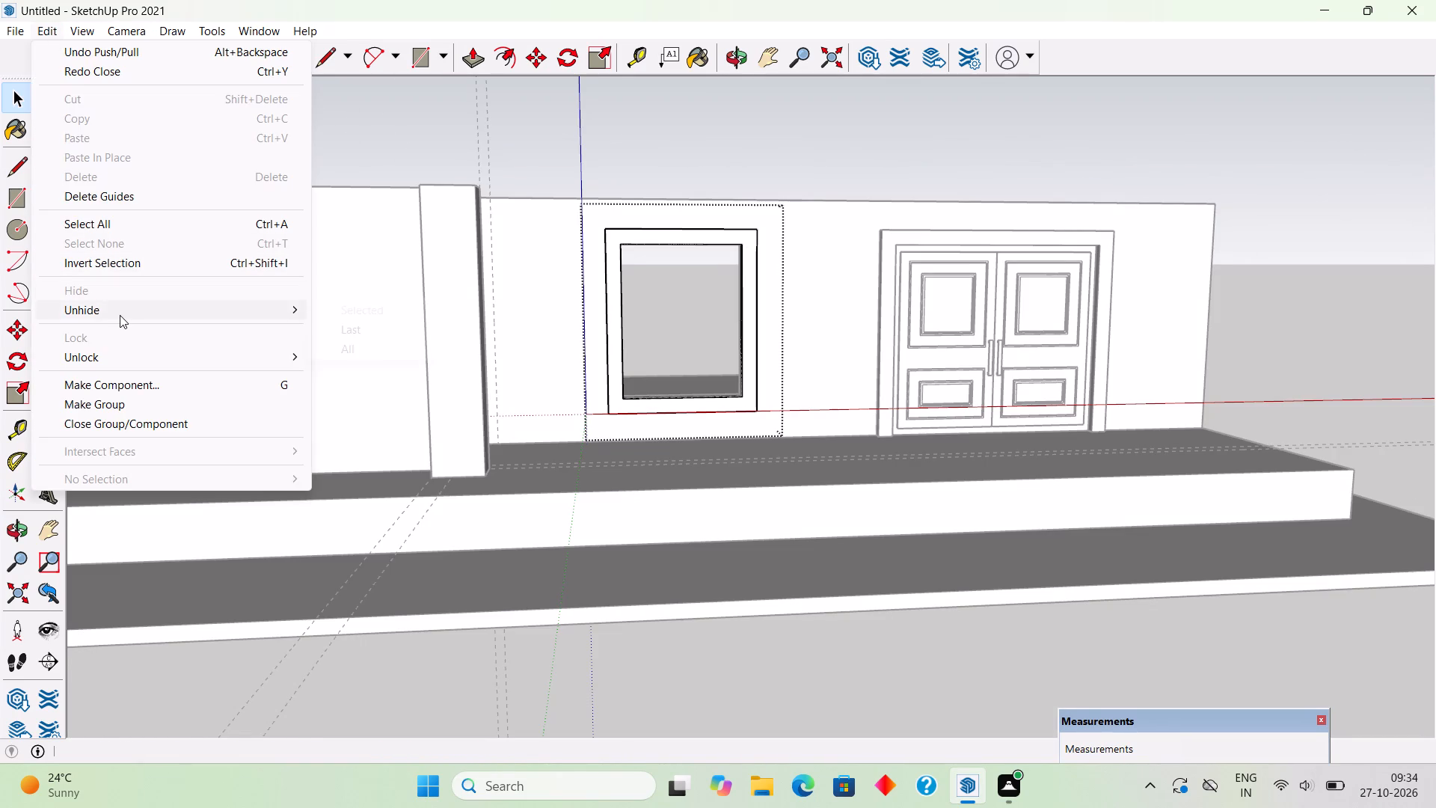
{"action": "left_click", "coordinate": [360, 356]}
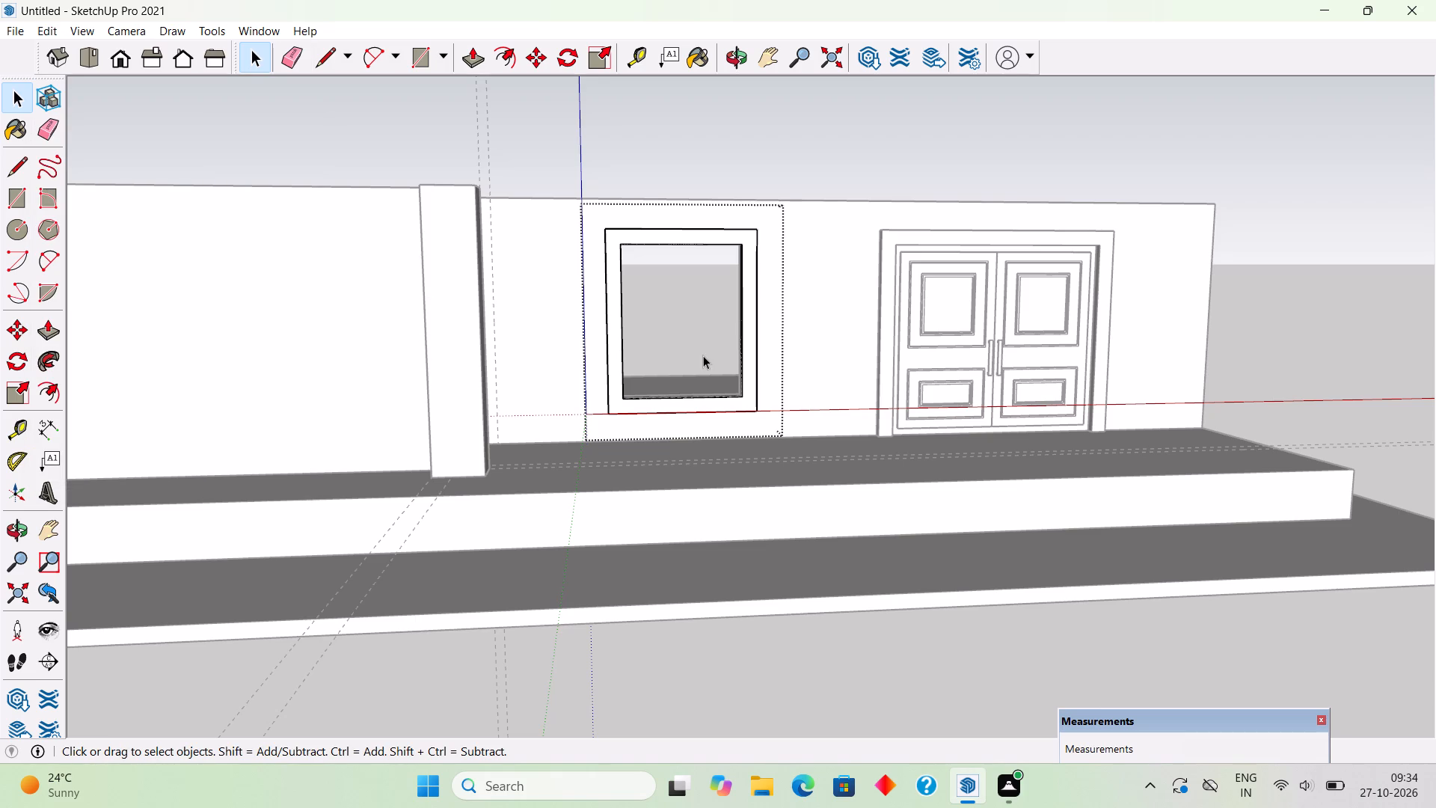
{"action": "left_click", "coordinate": [767, 147]}
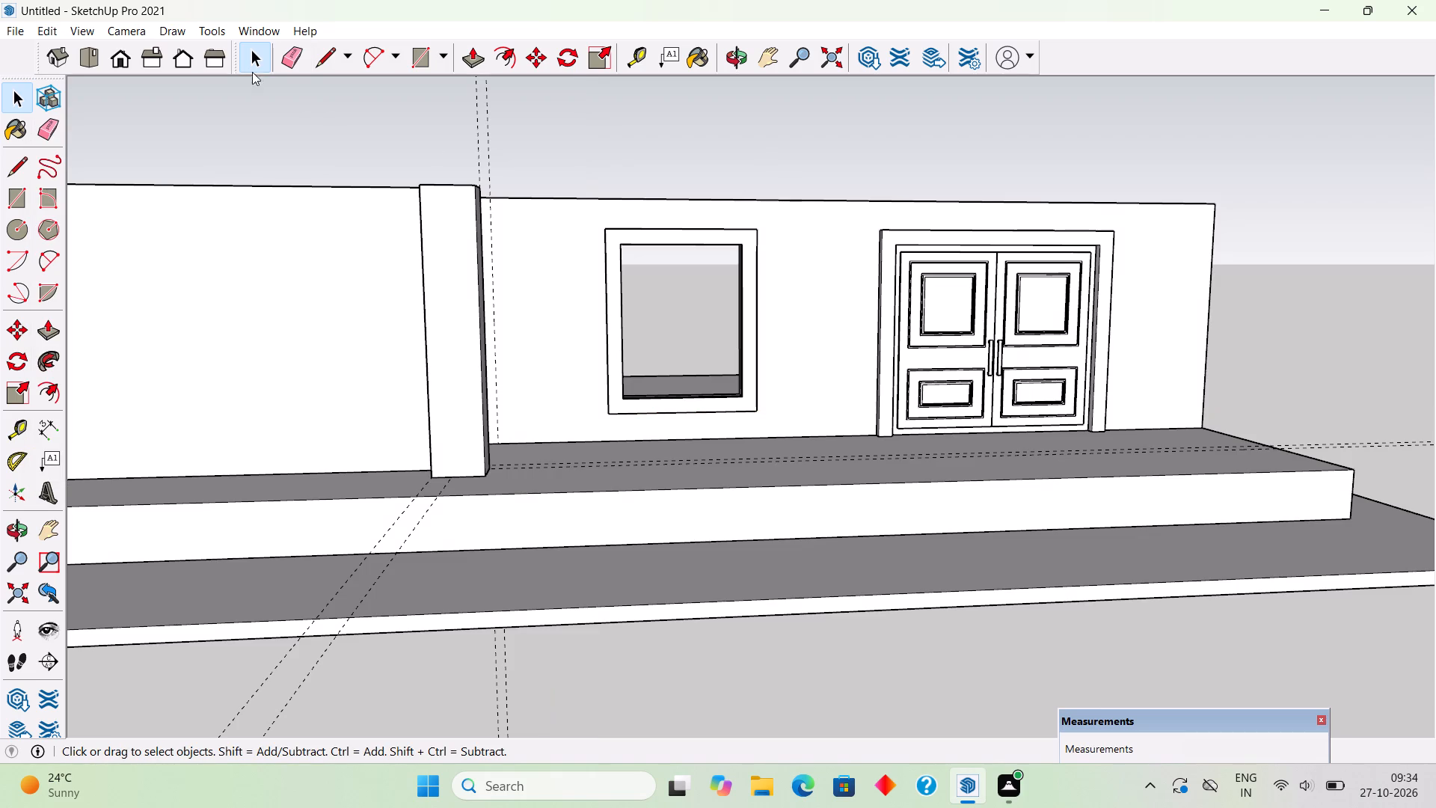
{"action": "left_click", "coordinate": [49, 29]}
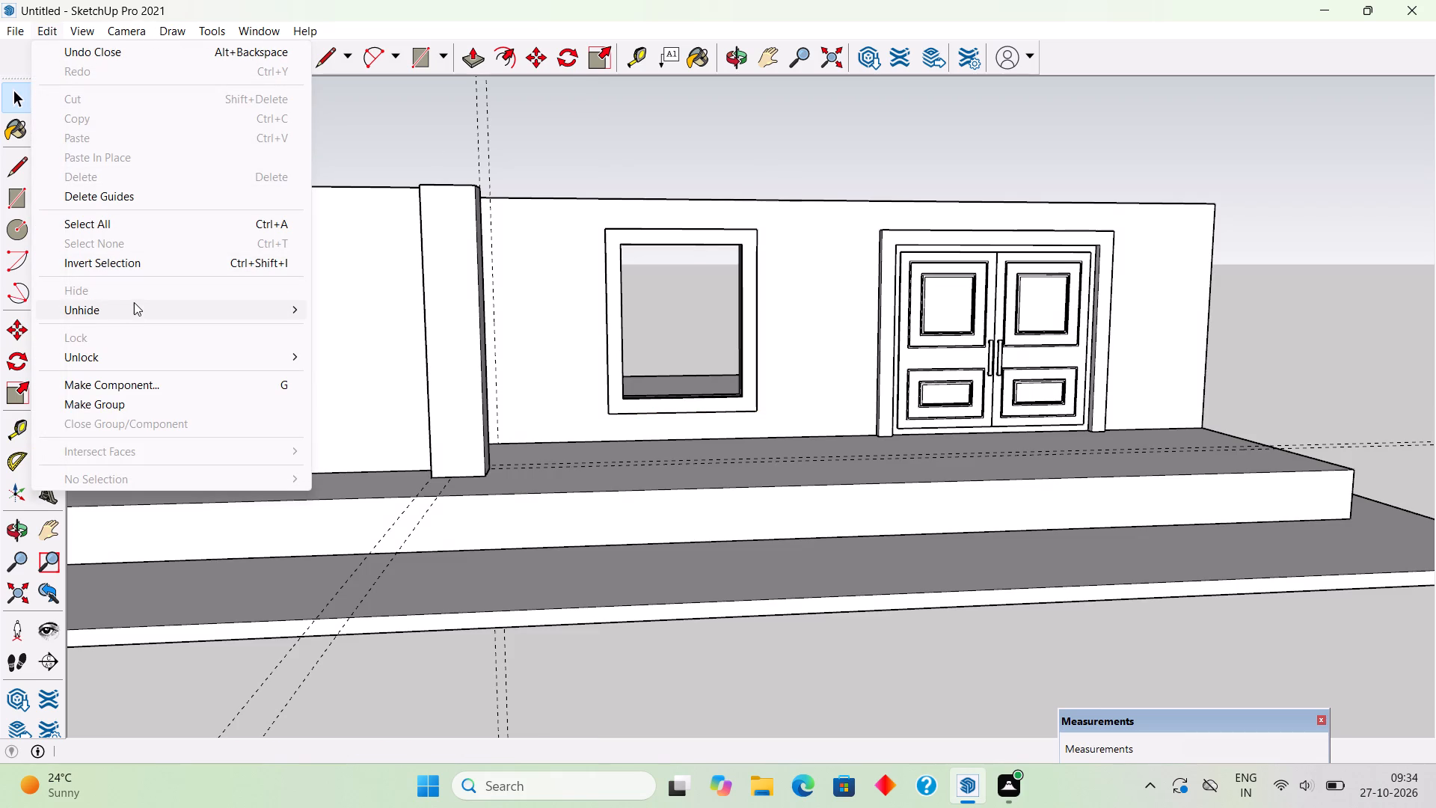
{"action": "left_click", "coordinate": [135, 303]}
{"action": "left_click", "coordinate": [352, 343]}
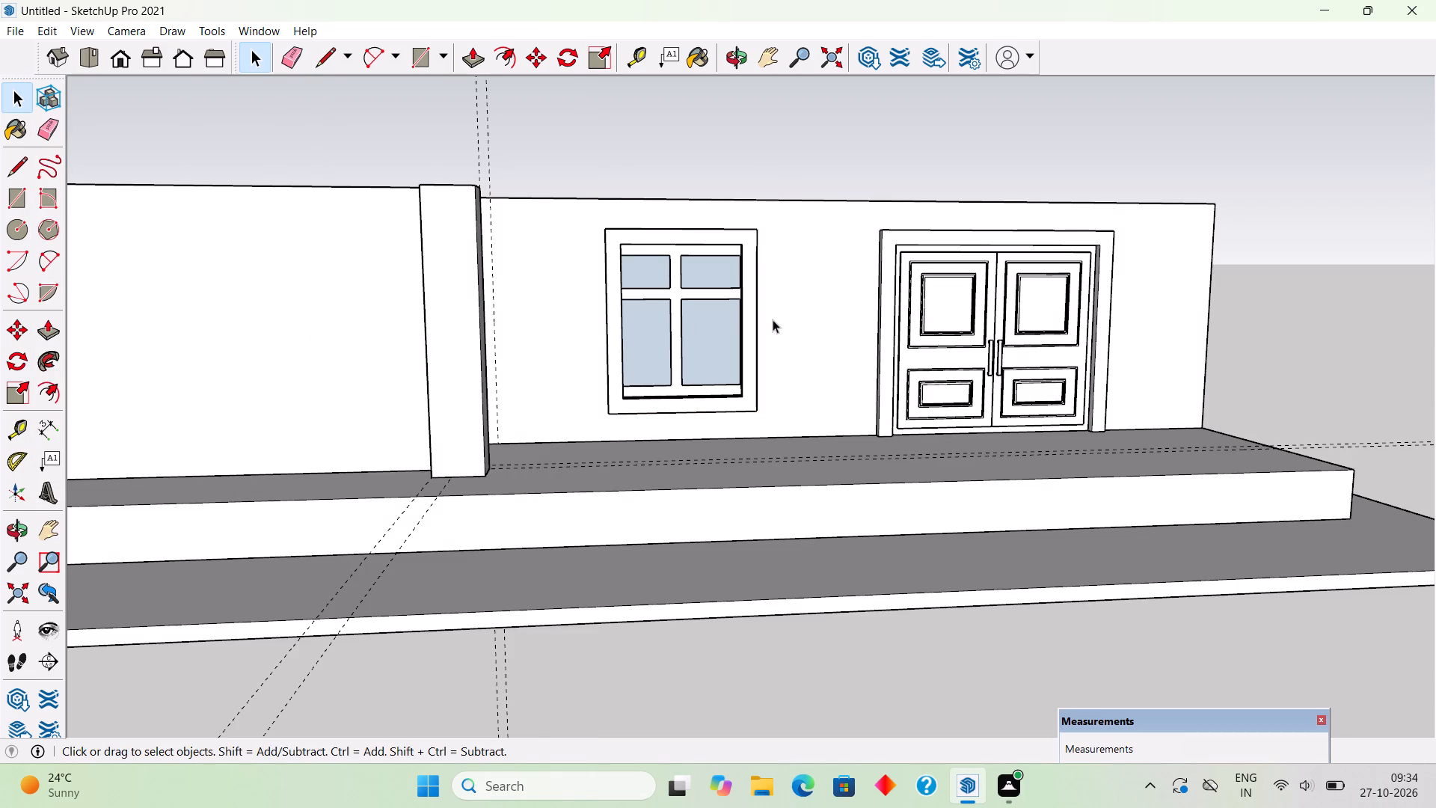
Delete the old four-pane glazed window unit from the front window opening.
{"action": "scroll", "coordinate": [702, 336], "scroll_direction": "up", "scroll_amount": 5}
{"action": "left_click", "coordinate": [702, 336]}
{"action": "key", "text": "Delete"}
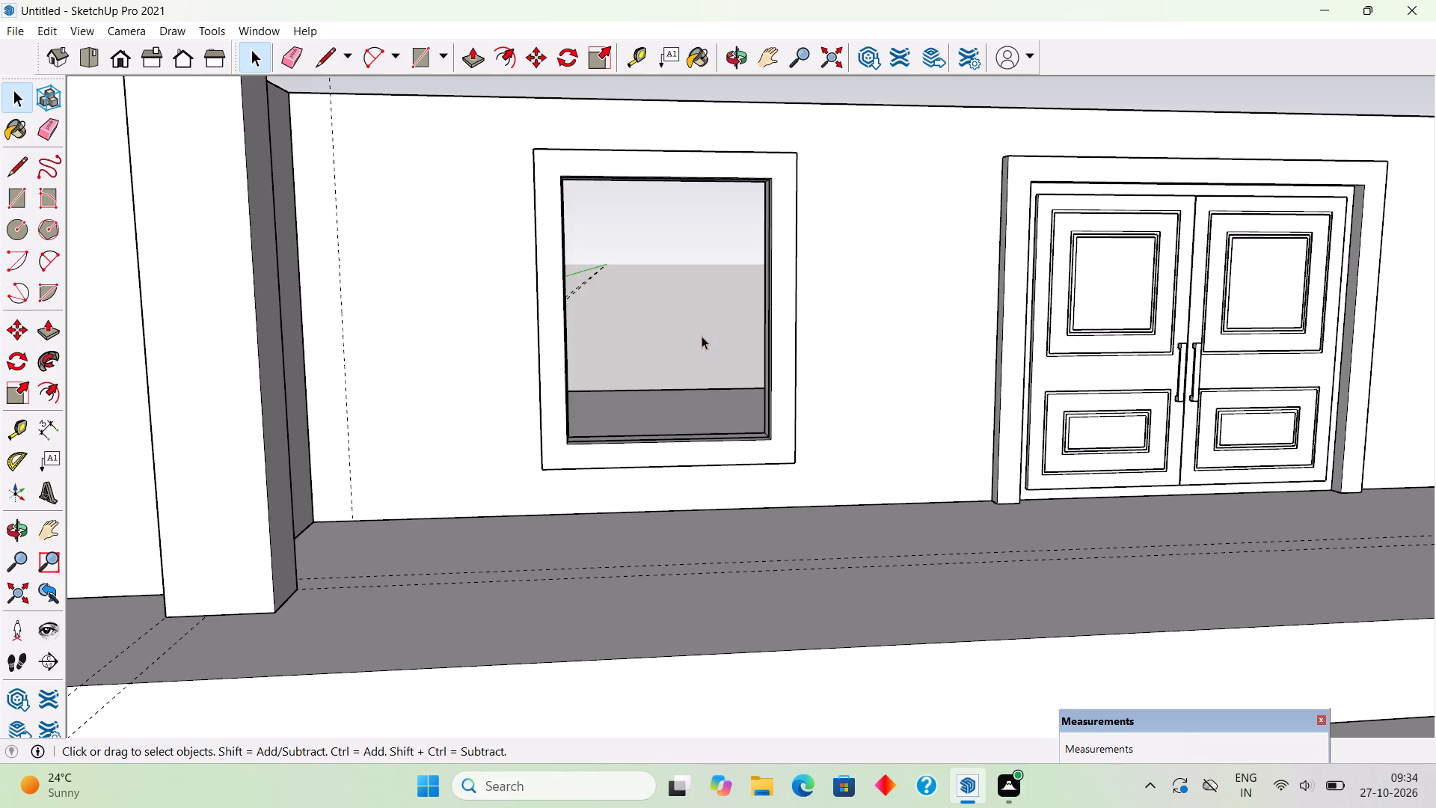
Draw a 5' 6" by 7' rectangle corner to corner across the front window's frame opening.
{"action": "scroll", "coordinate": [719, 429], "scroll_direction": "up", "scroll_amount": 5}
{"action": "scroll", "coordinate": [718, 455], "scroll_direction": "down", "scroll_amount": 14}
{"action": "scroll", "coordinate": [572, 244], "scroll_direction": "up", "scroll_amount": 5}
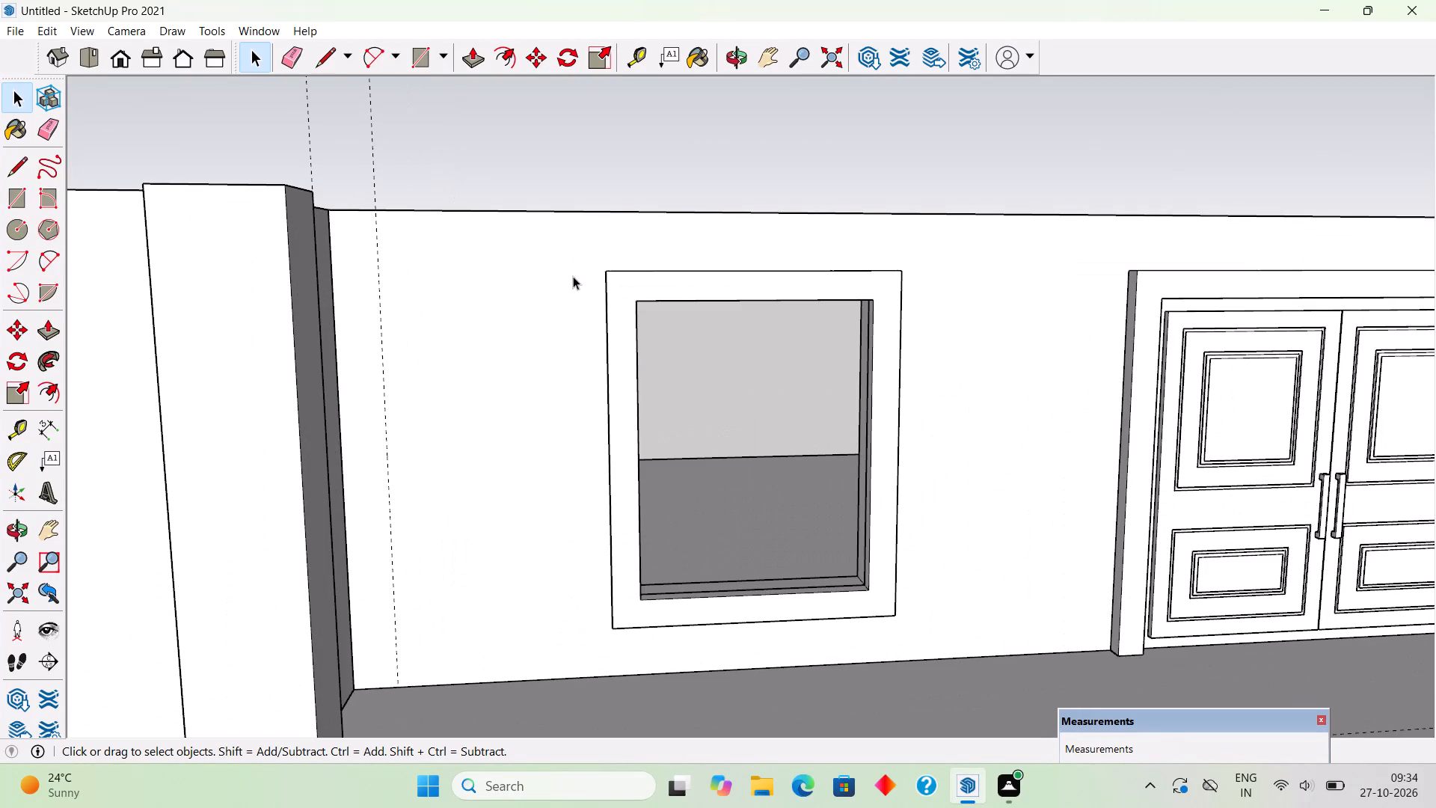
{"action": "scroll", "coordinate": [625, 237], "scroll_direction": "down", "scroll_amount": 11}
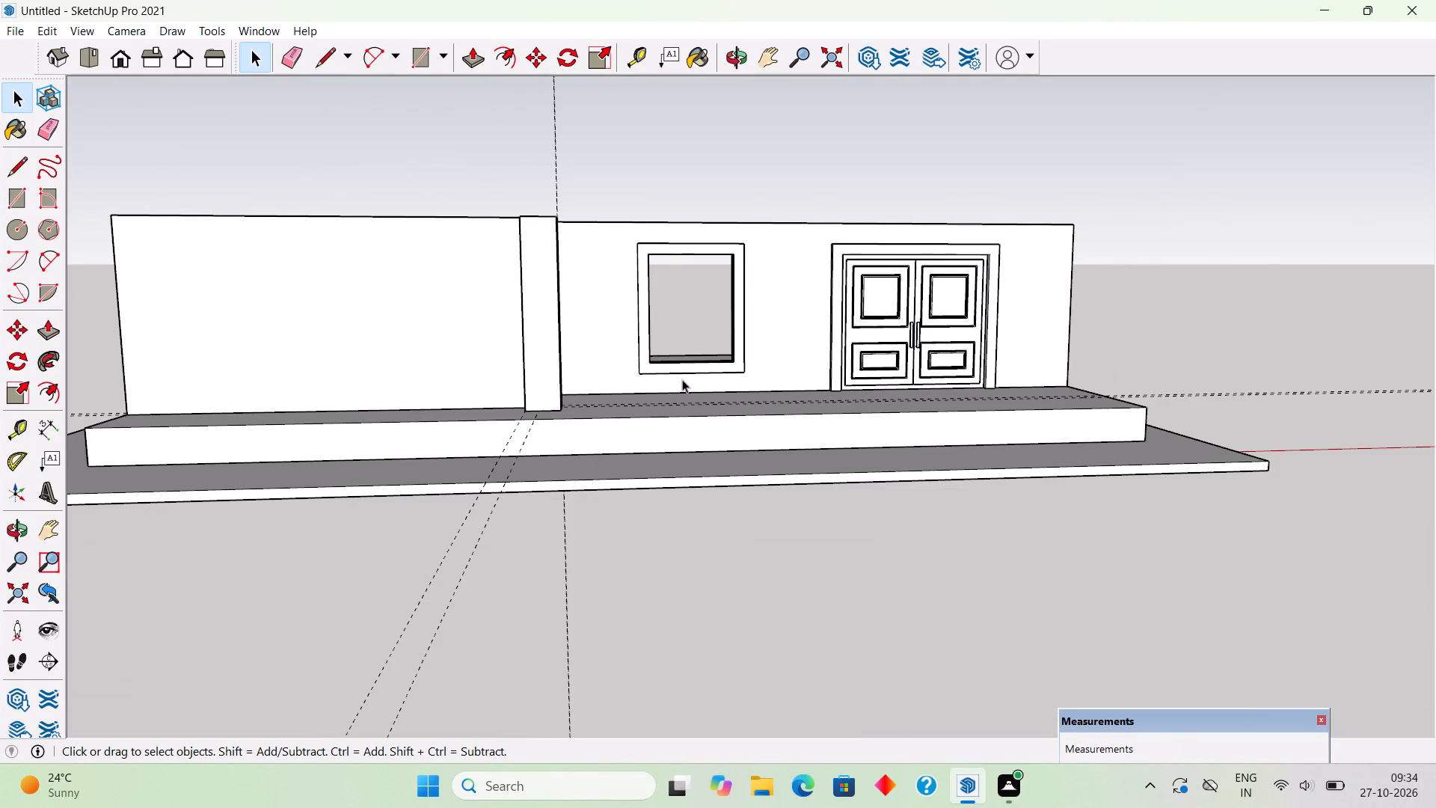
{"action": "middle_click_drag", "start_coordinate": [682, 381], "coordinate": [741, 372]}
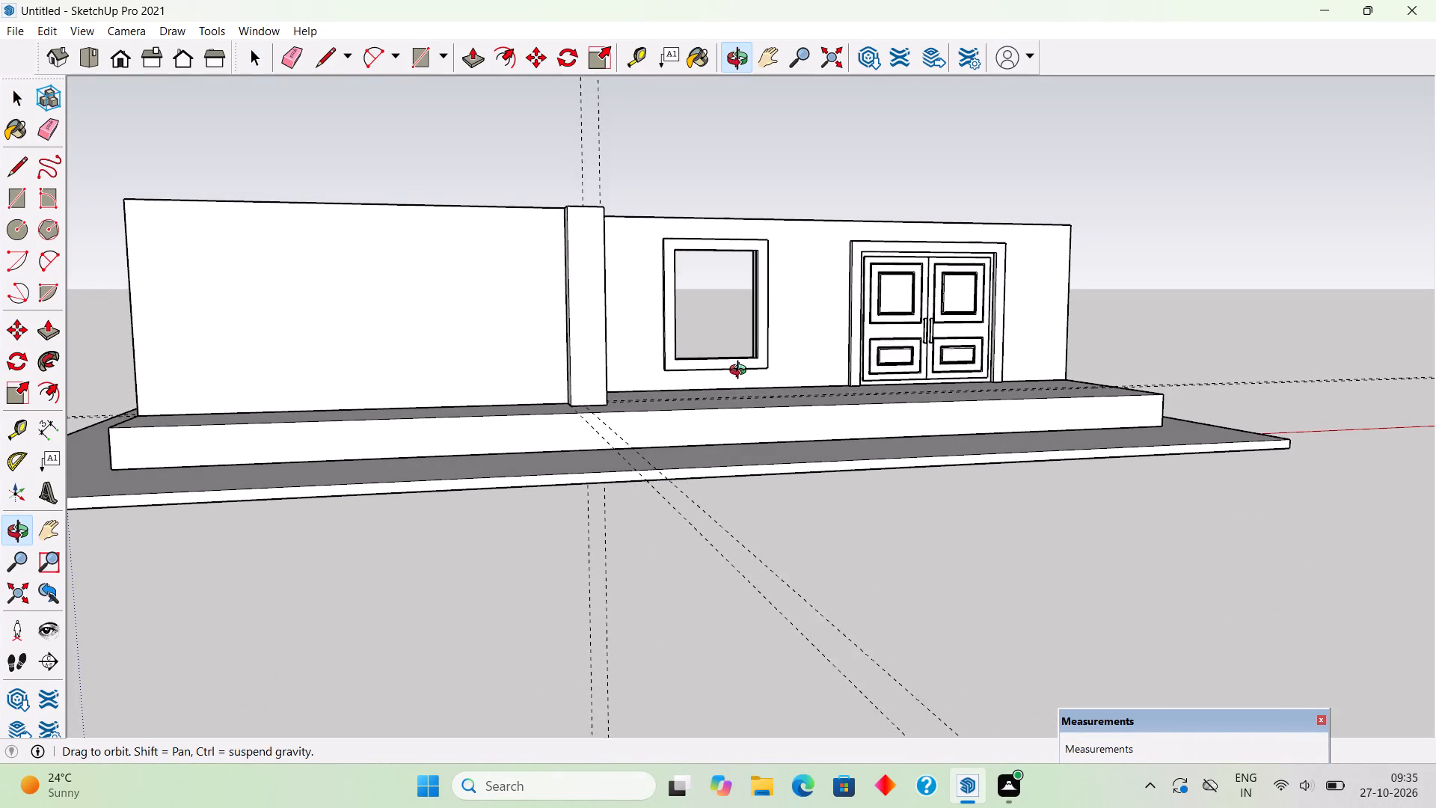
{"action": "middle_click_drag", "start_coordinate": [741, 372], "coordinate": [708, 370]}
{"action": "scroll", "coordinate": [647, 261], "scroll_direction": "up", "scroll_amount": 7}
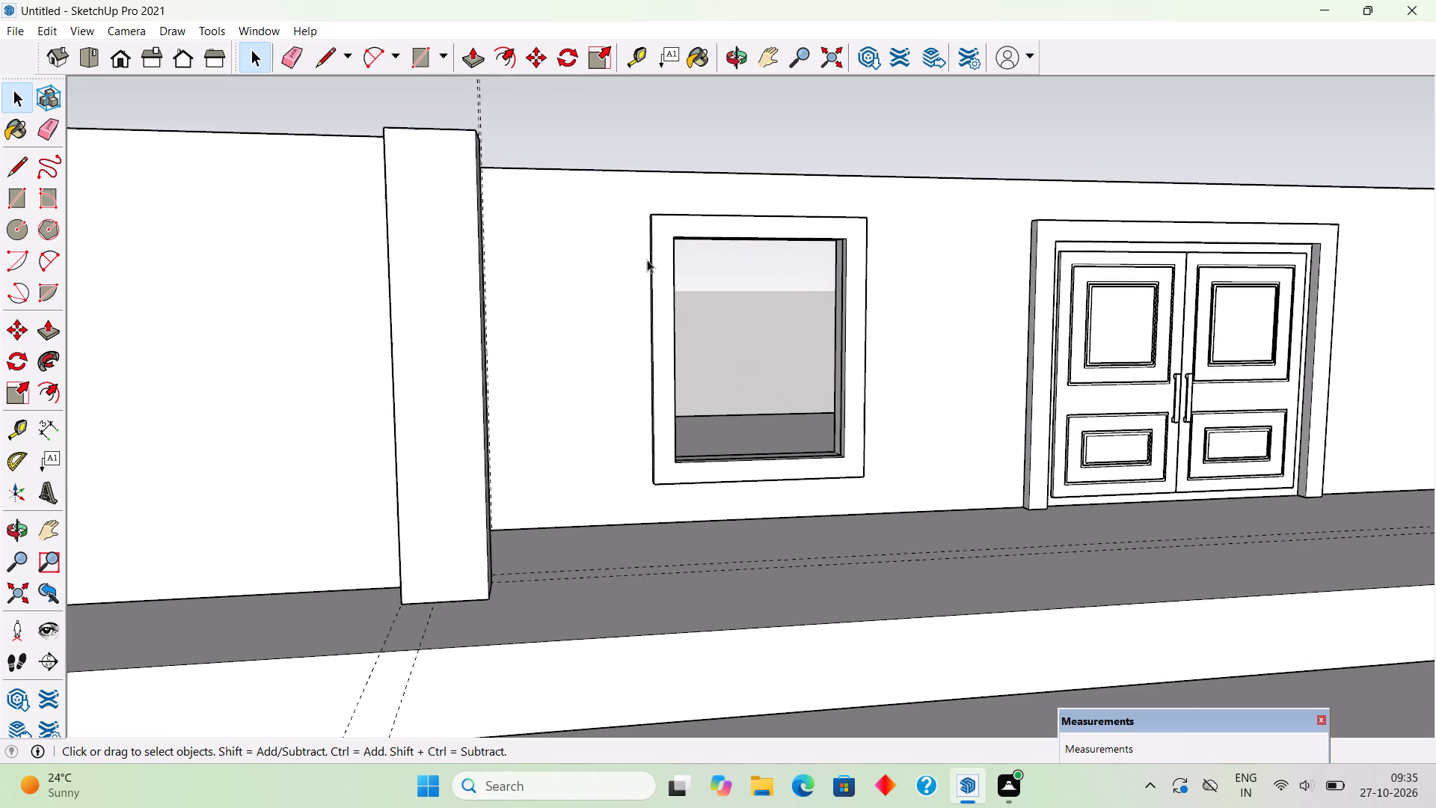
{"action": "scroll", "coordinate": [647, 260], "scroll_direction": "up", "scroll_amount": 1}
{"action": "key", "text": "r"}
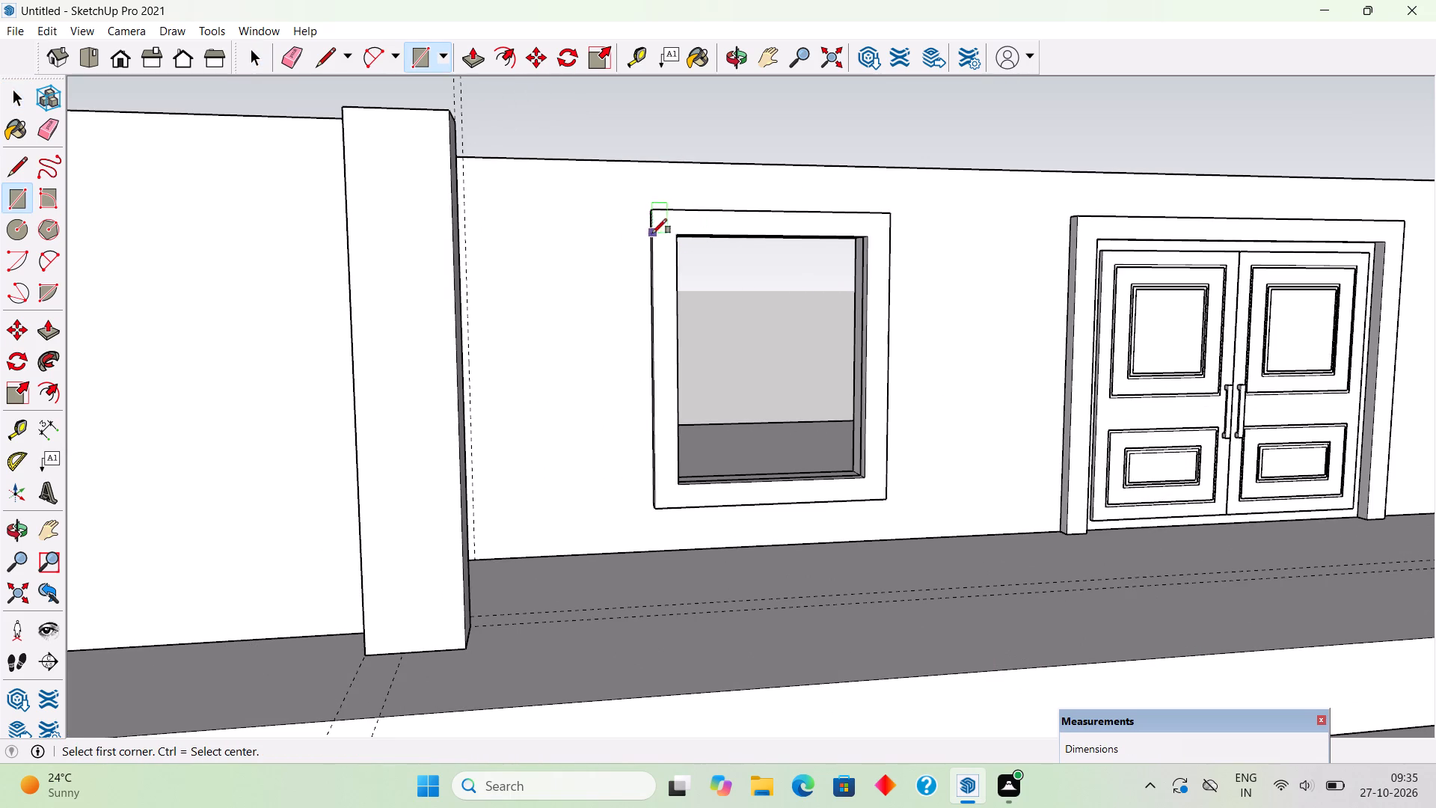
{"action": "left_click", "coordinate": [679, 239]}
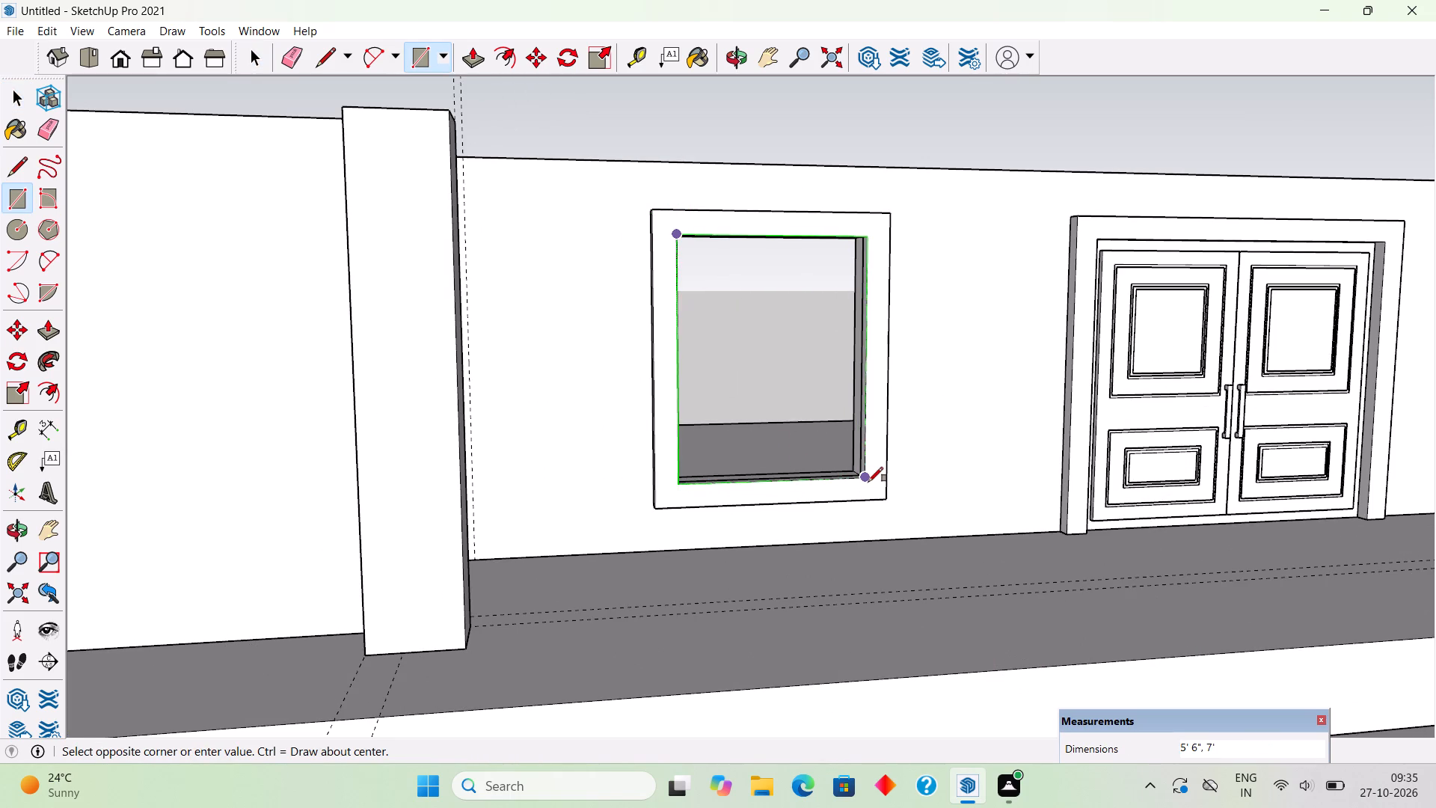
{"action": "left_click", "coordinate": [868, 482]}
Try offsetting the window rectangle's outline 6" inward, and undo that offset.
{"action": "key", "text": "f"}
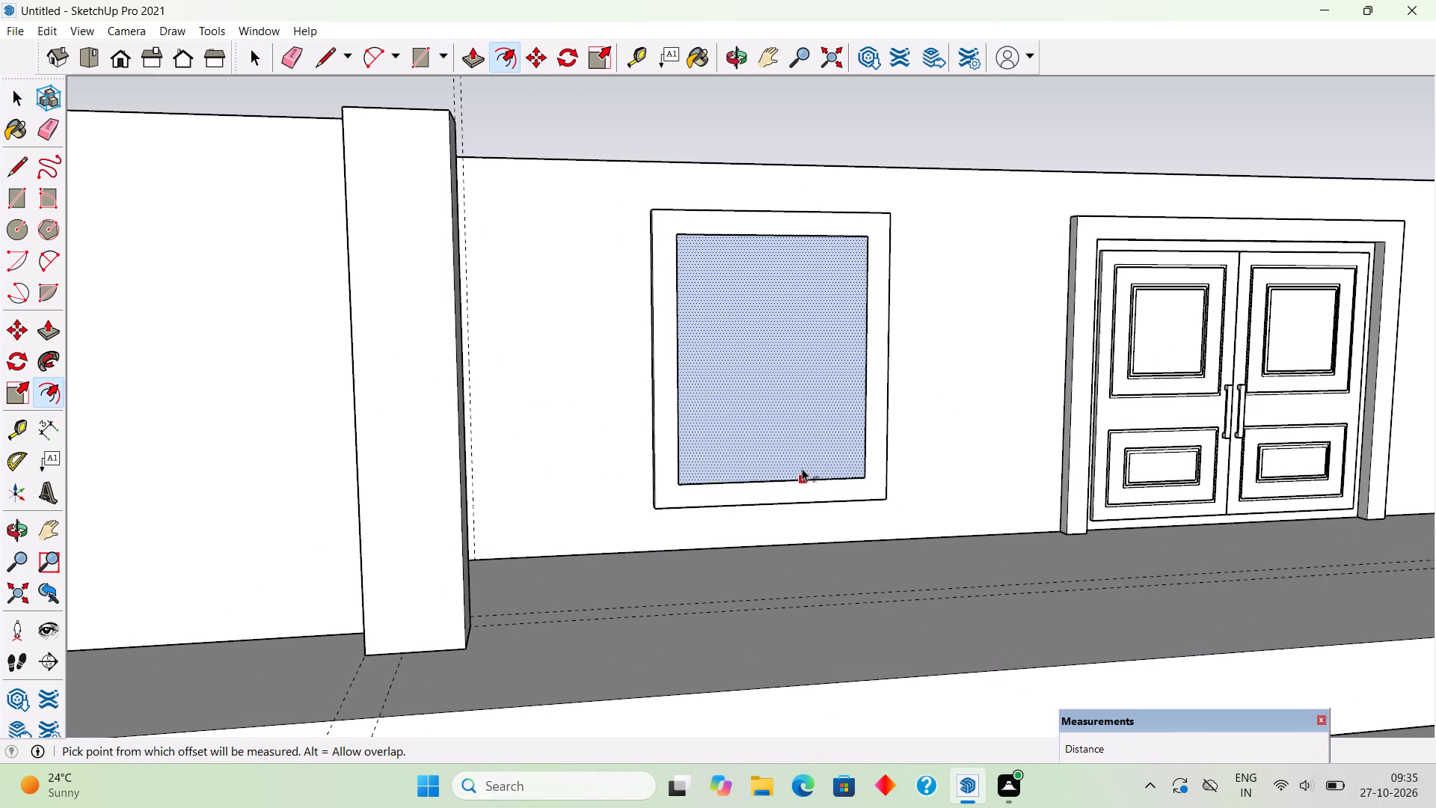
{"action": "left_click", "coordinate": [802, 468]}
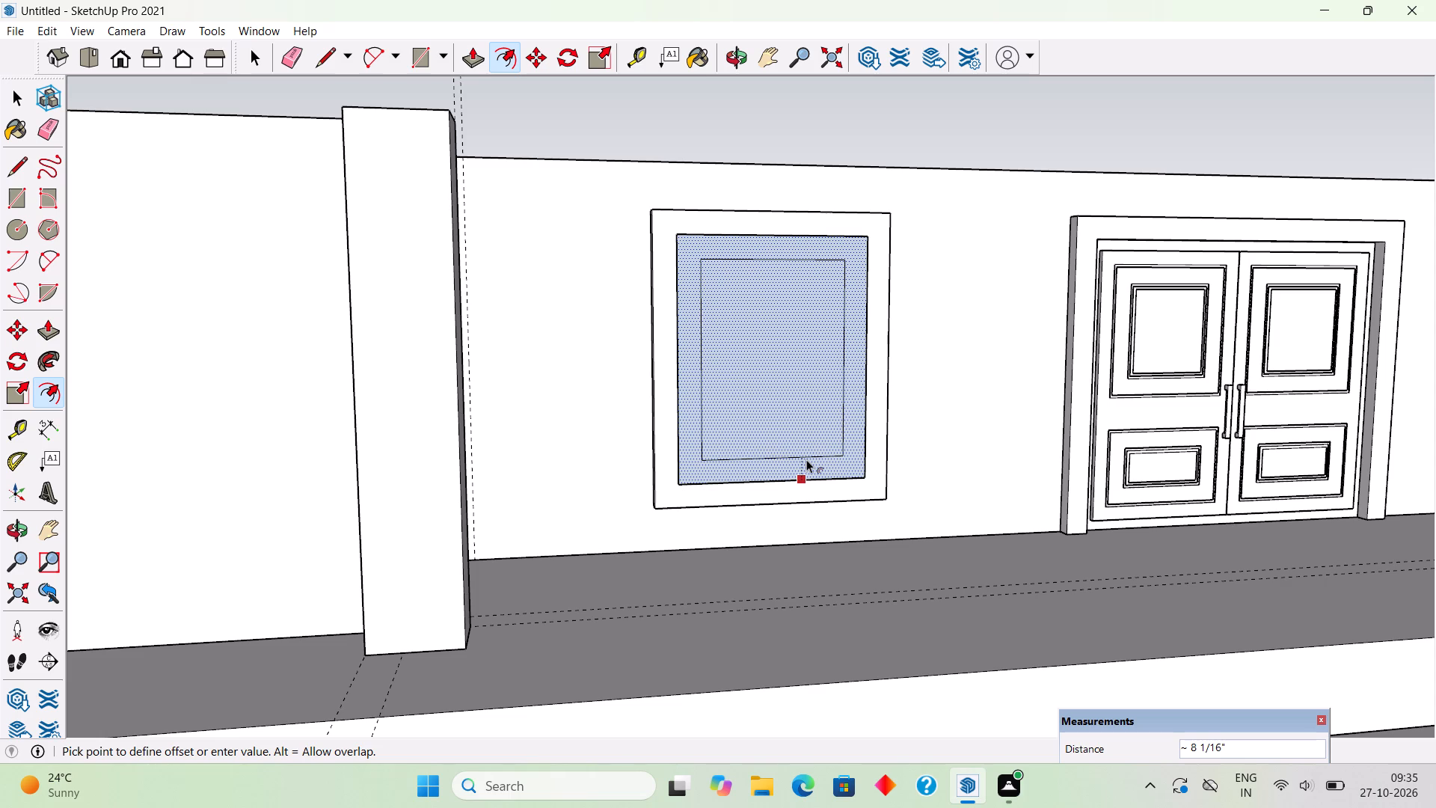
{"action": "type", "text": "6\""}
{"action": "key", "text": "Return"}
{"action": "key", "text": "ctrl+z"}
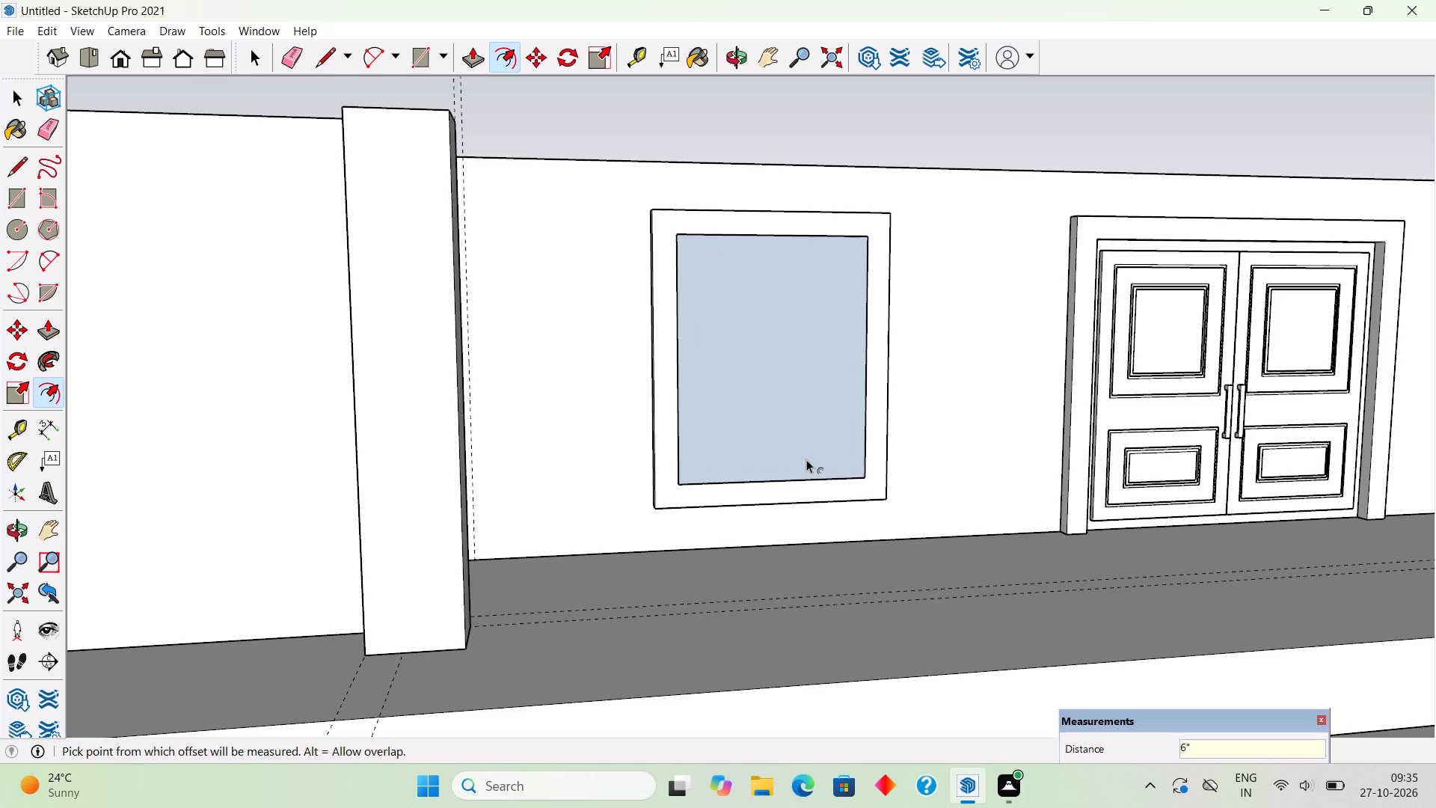
Offset the window rectangle's outline 5" inward to form the sash border.
{"action": "left_click", "coordinate": [819, 474]}
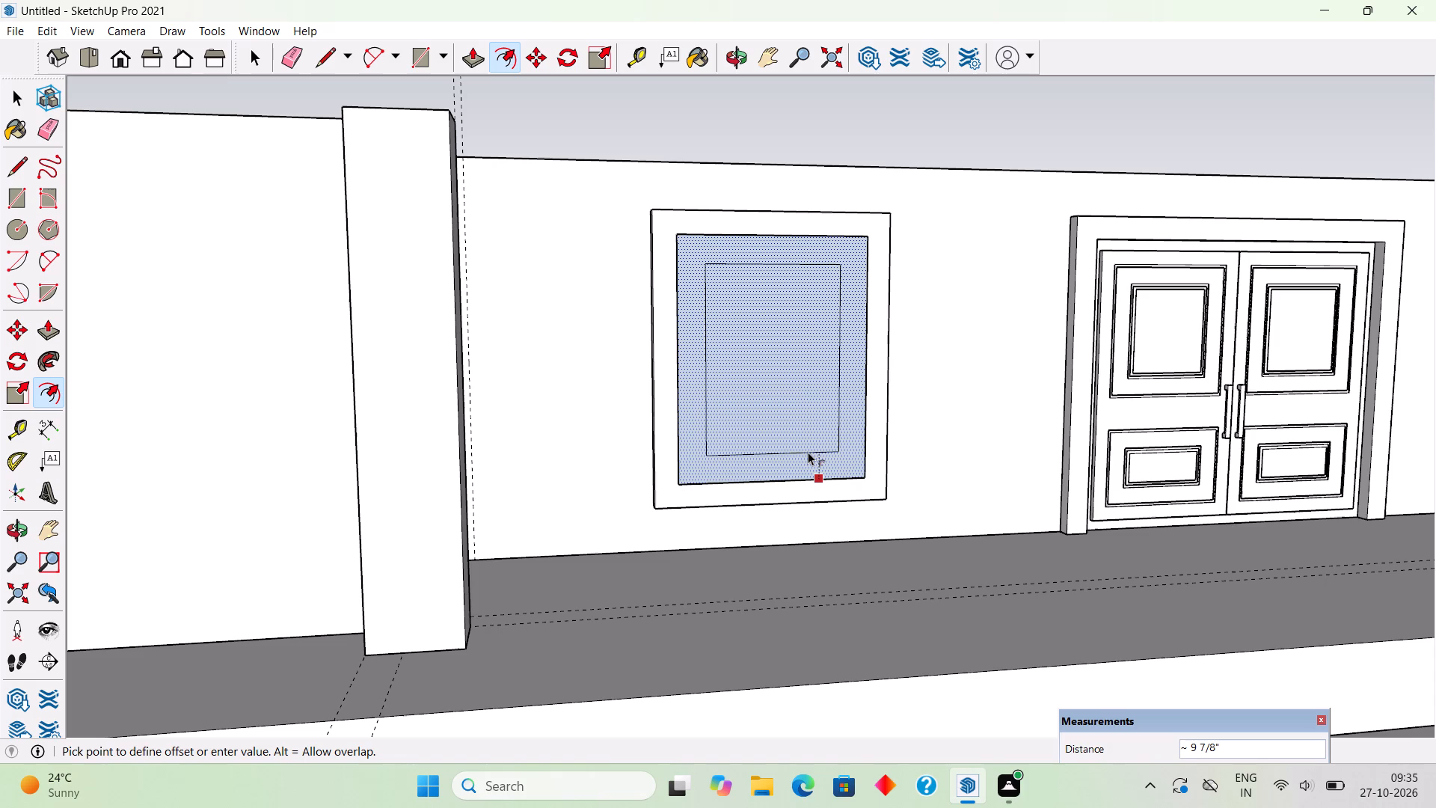
{"action": "scroll", "coordinate": [808, 452], "scroll_direction": "up", "scroll_amount": 2}
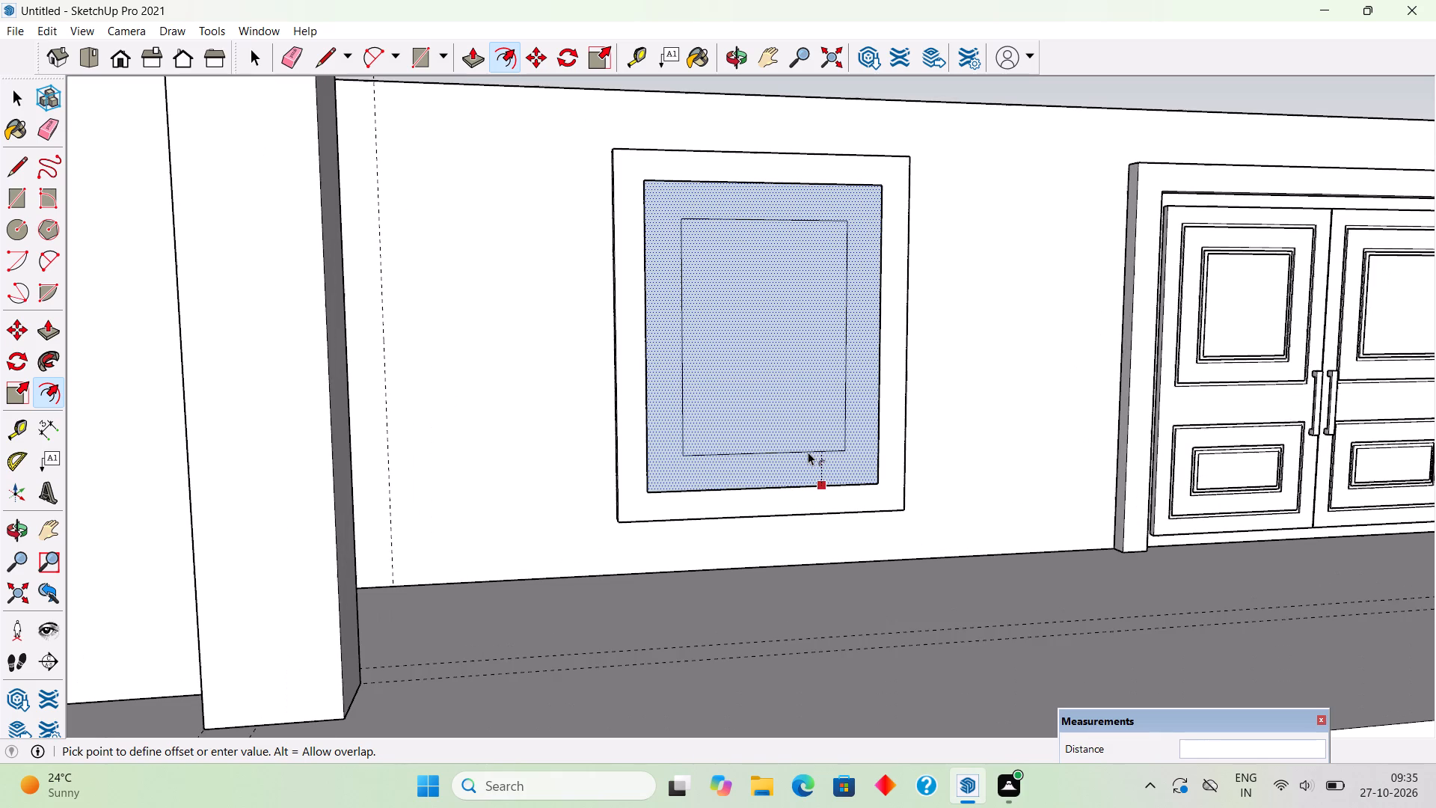
{"action": "type", "text": "5\""}
{"action": "key", "text": "Return"}
{"action": "key", "text": "space"}
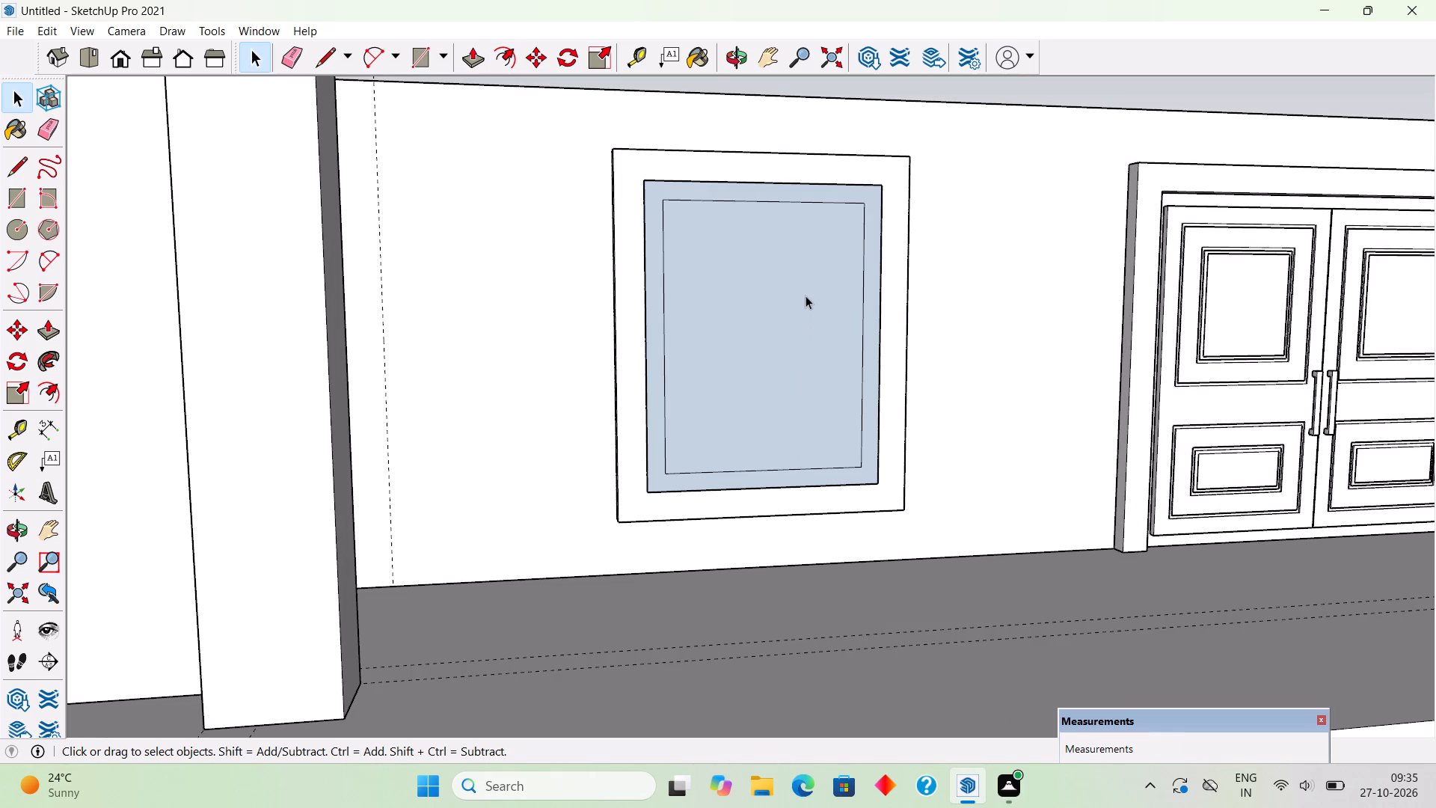
Place a vertical guide from the inner outline's side edge nearest the pillar through the midpoint of its bottom edge.
{"action": "key", "text": "t"}
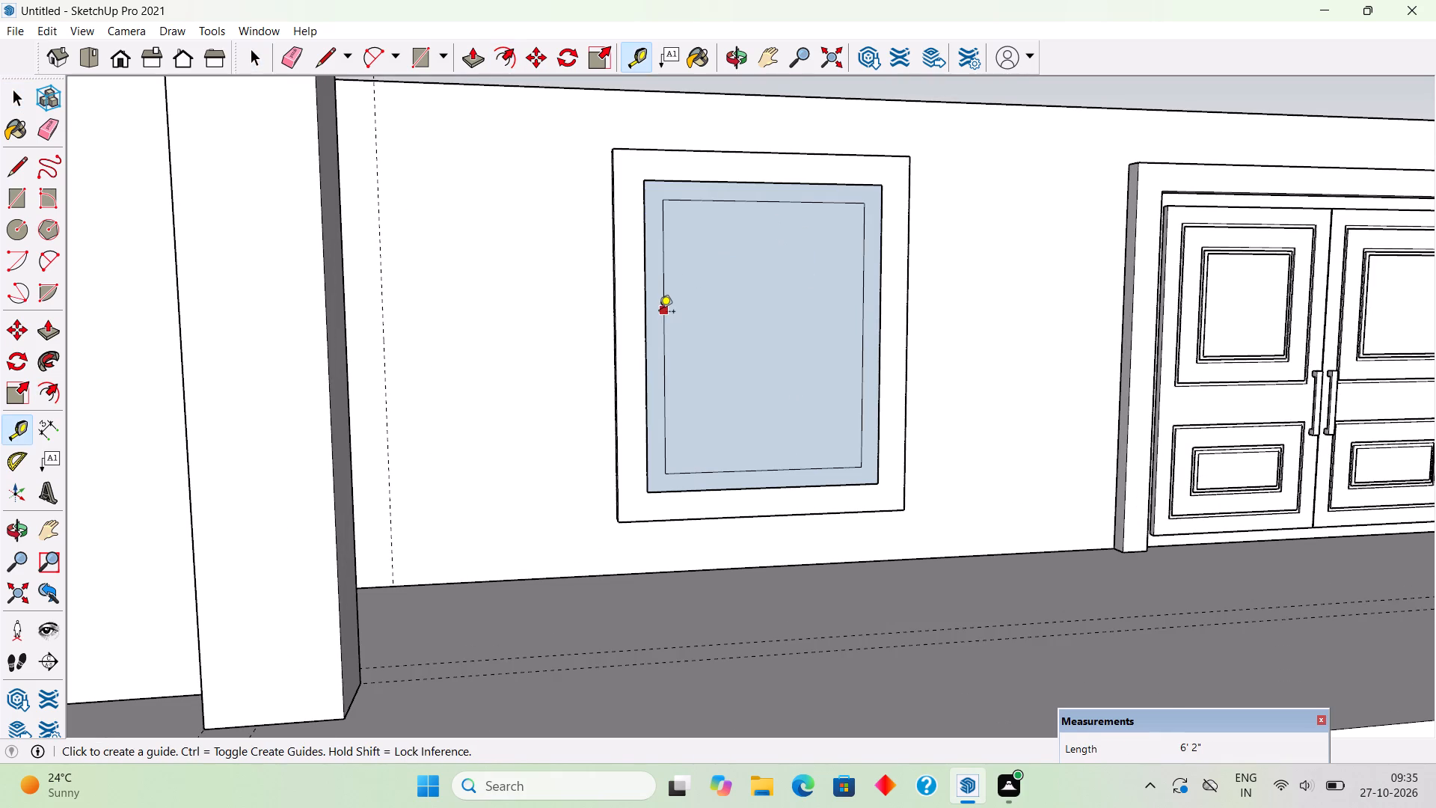
{"action": "left_click", "coordinate": [659, 313]}
{"action": "left_click", "coordinate": [764, 465]}
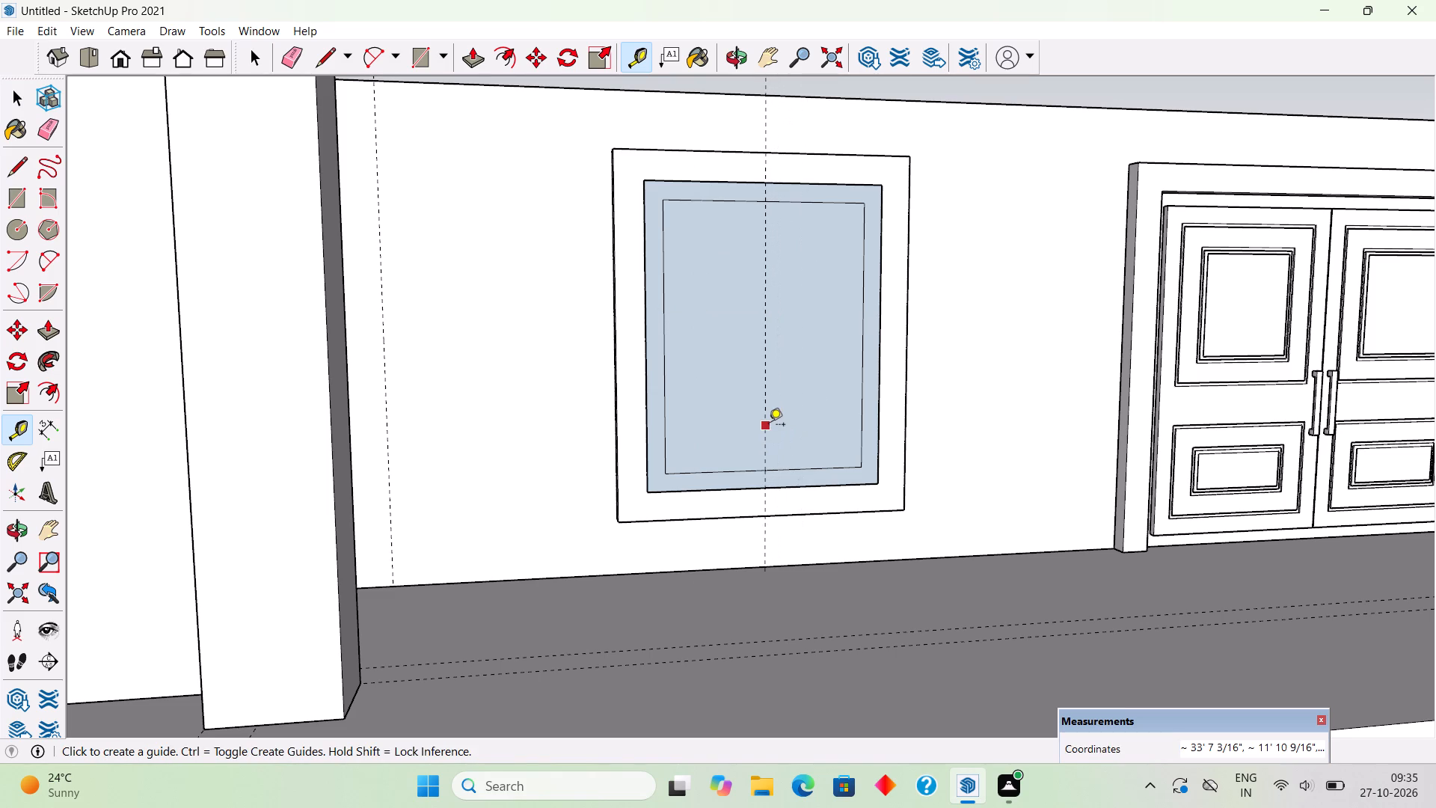
Place vertical guides 2.5" to either side of the window's centre guide.
{"action": "left_click", "coordinate": [769, 426]}
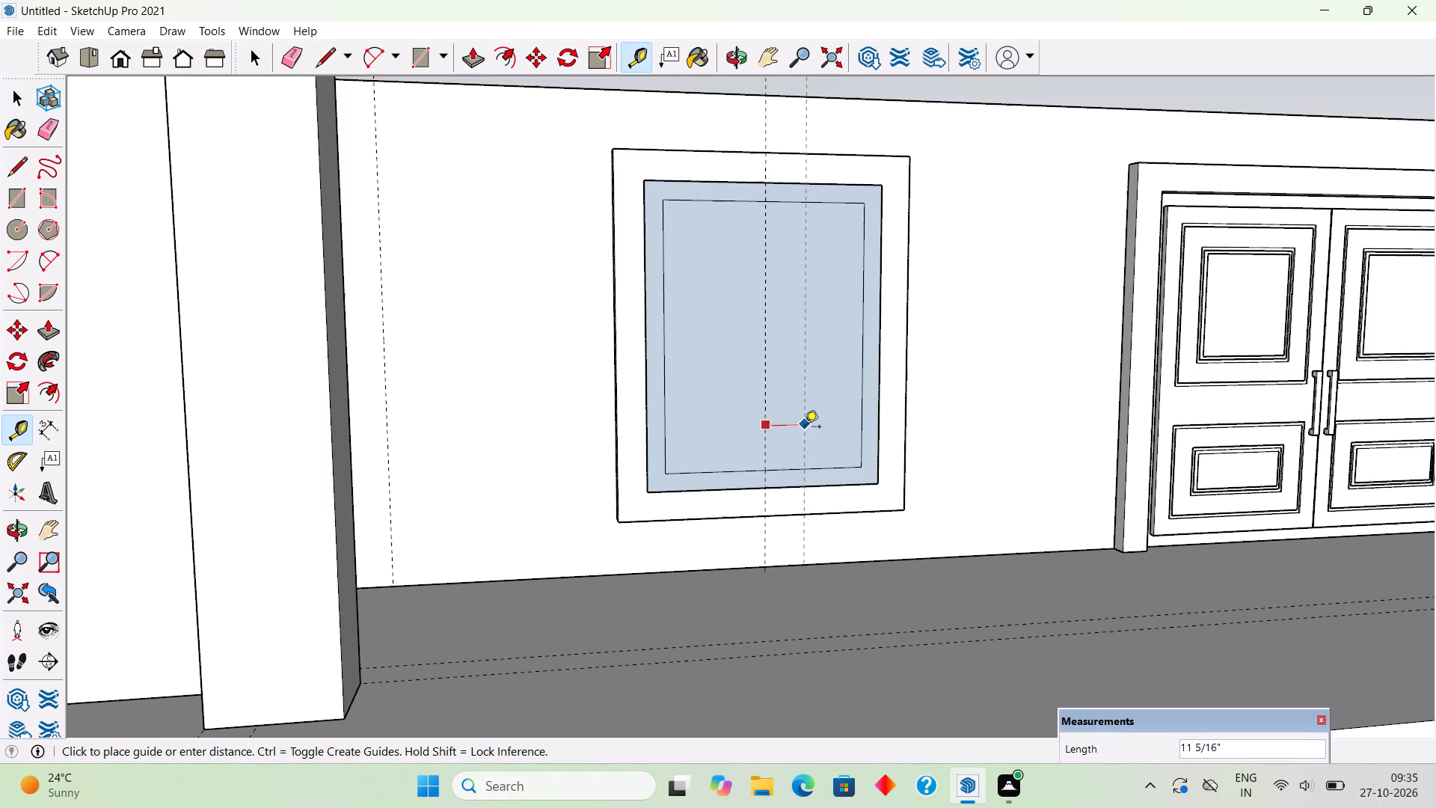
{"action": "key", "text": "1"}
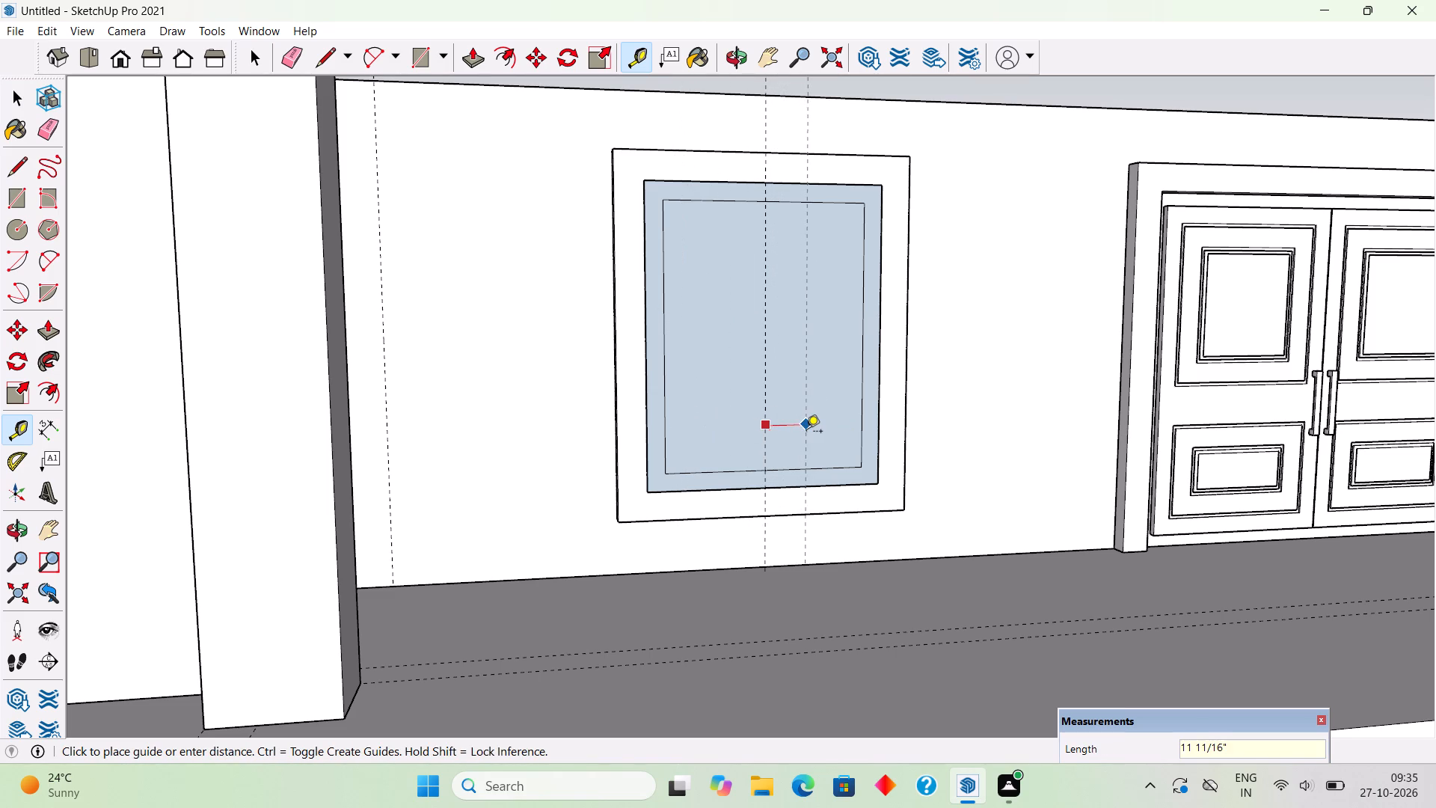
{"action": "key", "text": "BackSpace"}
{"action": "type", "text": "2.5\""}
{"action": "key", "text": "Return"}
{"action": "scroll", "coordinate": [775, 428], "scroll_direction": "up", "scroll_amount": 5}
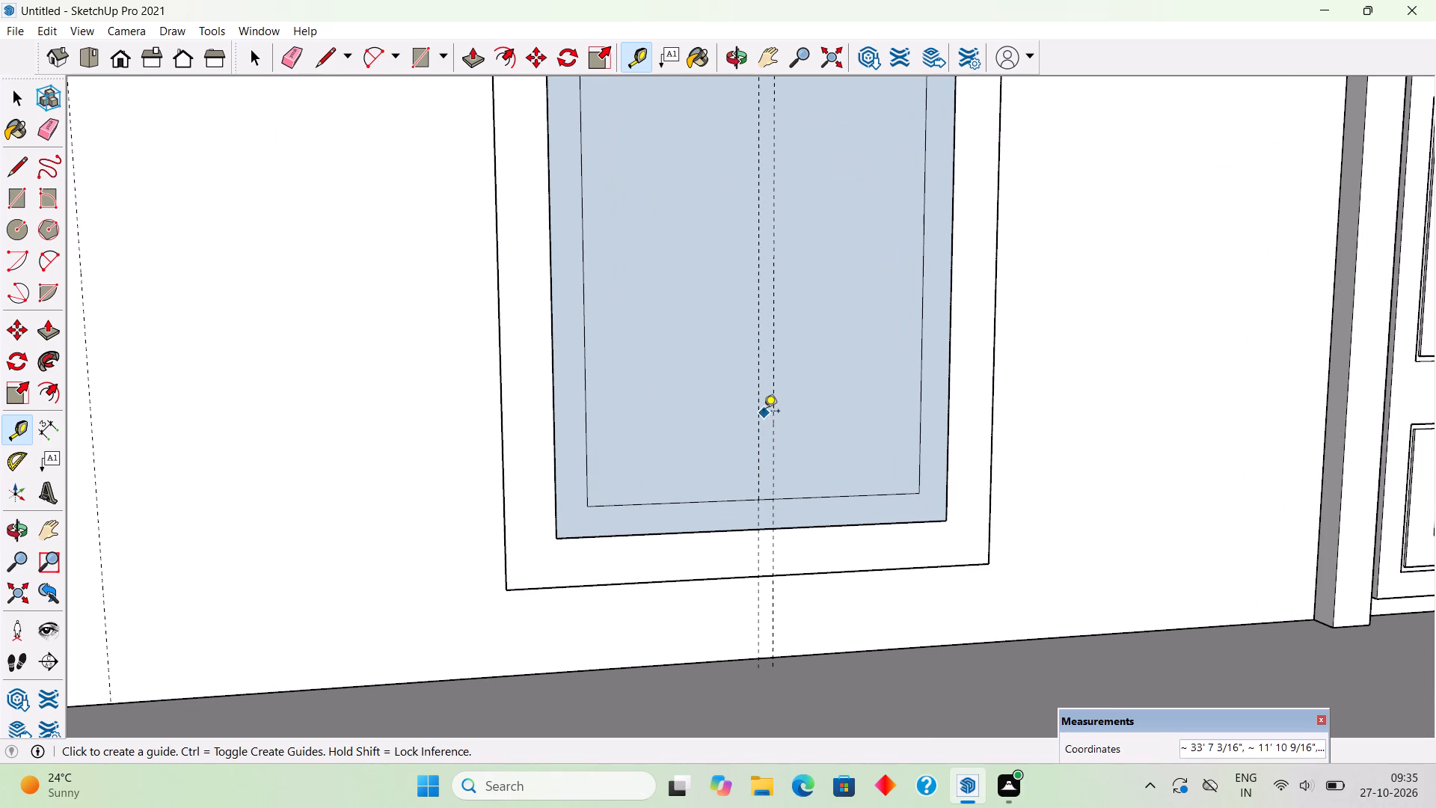
{"action": "left_click", "coordinate": [761, 403]}
{"action": "type", "text": "2.5\""}
{"action": "key", "text": "Return"}
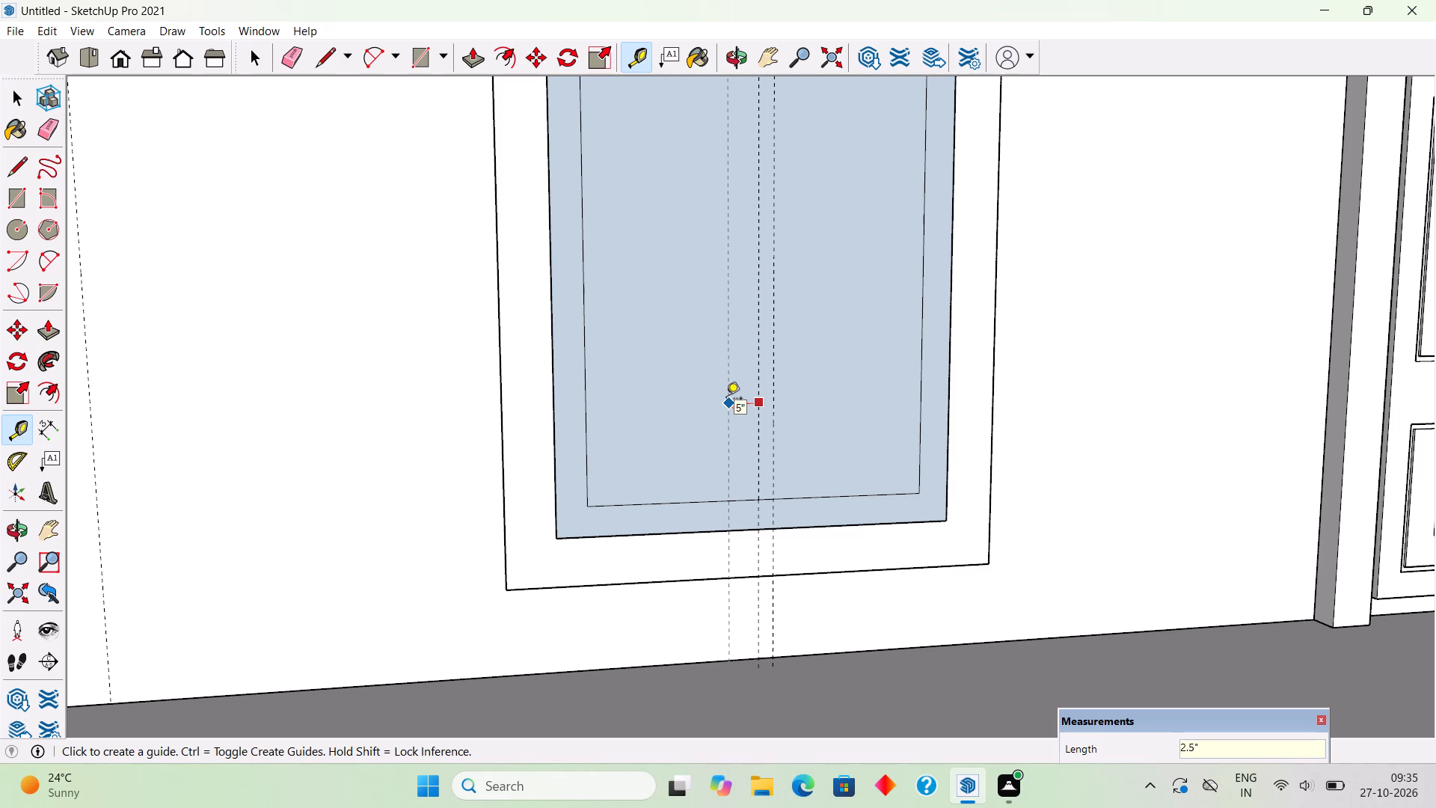
{"action": "key", "text": "space"}
Draw two vertical lines along the outer centre guides, between the top and bottom edges of the window's inner outline.
{"action": "type", "text": "l"}
{"action": "left_click", "coordinate": [747, 497]}
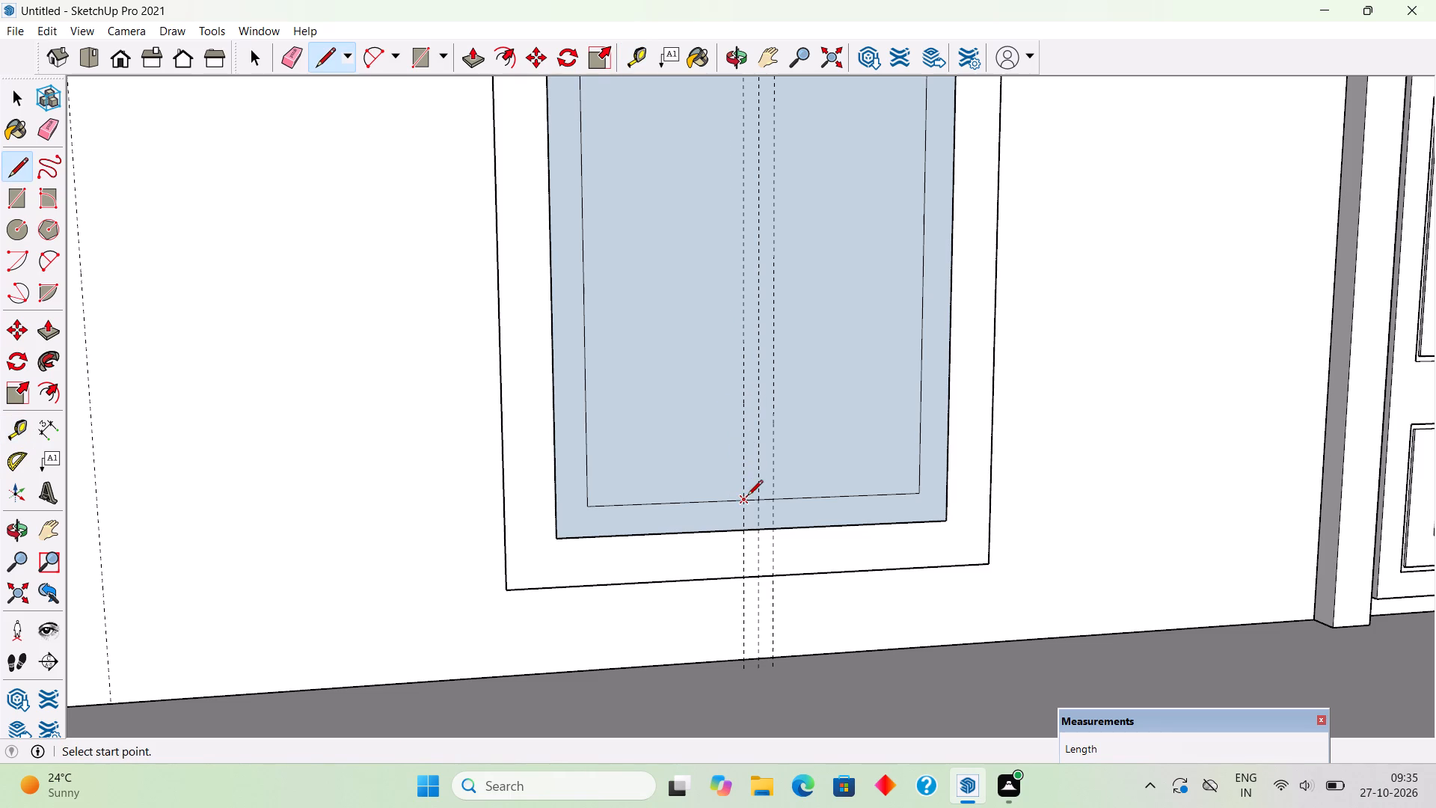
{"action": "scroll", "coordinate": [735, 486], "scroll_direction": "down", "scroll_amount": 6}
{"action": "scroll", "coordinate": [740, 242], "scroll_direction": "up", "scroll_amount": 2}
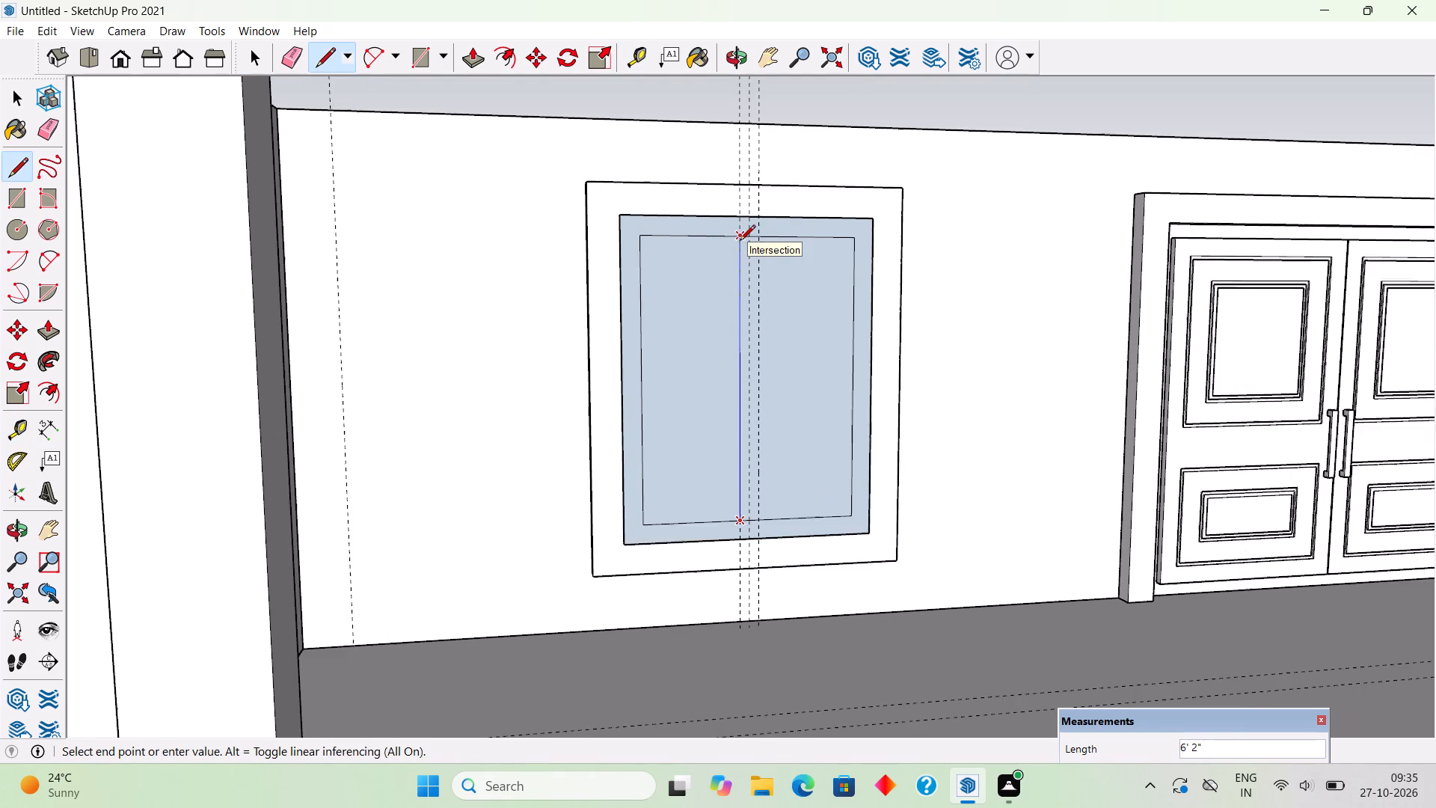
{"action": "left_click", "coordinate": [740, 242]}
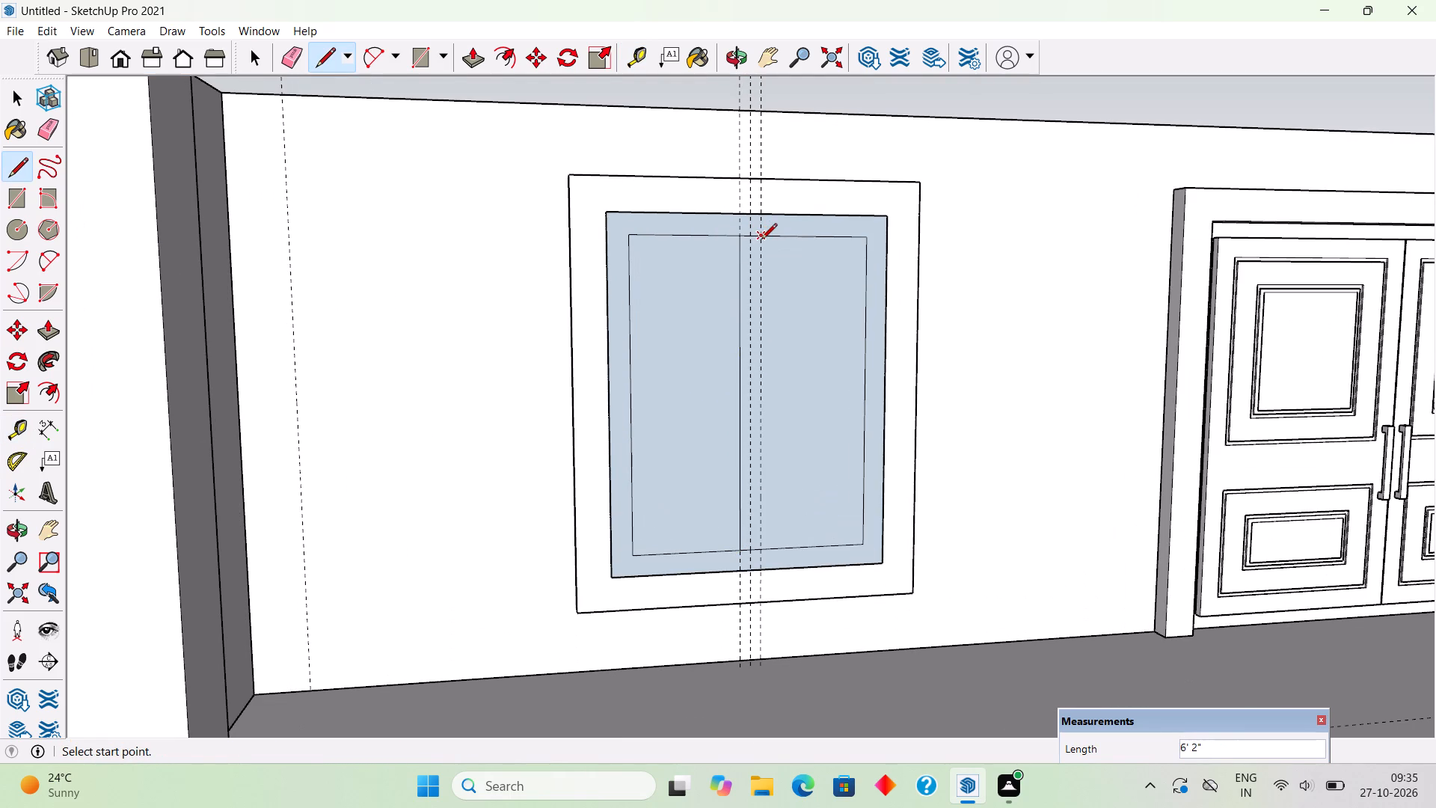
{"action": "left_click", "coordinate": [761, 240]}
{"action": "left_click", "coordinate": [764, 548]}
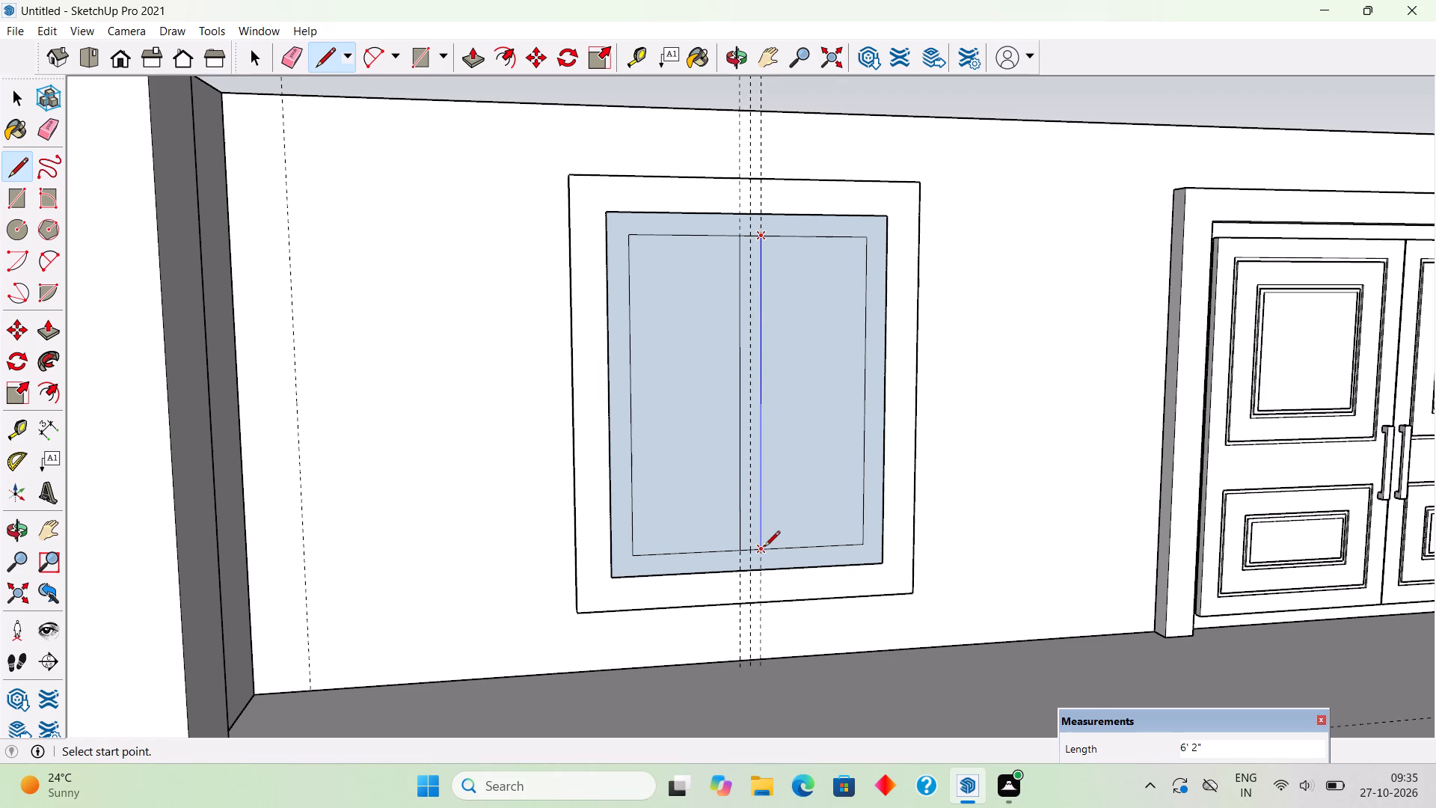
{"action": "key", "text": "space"}
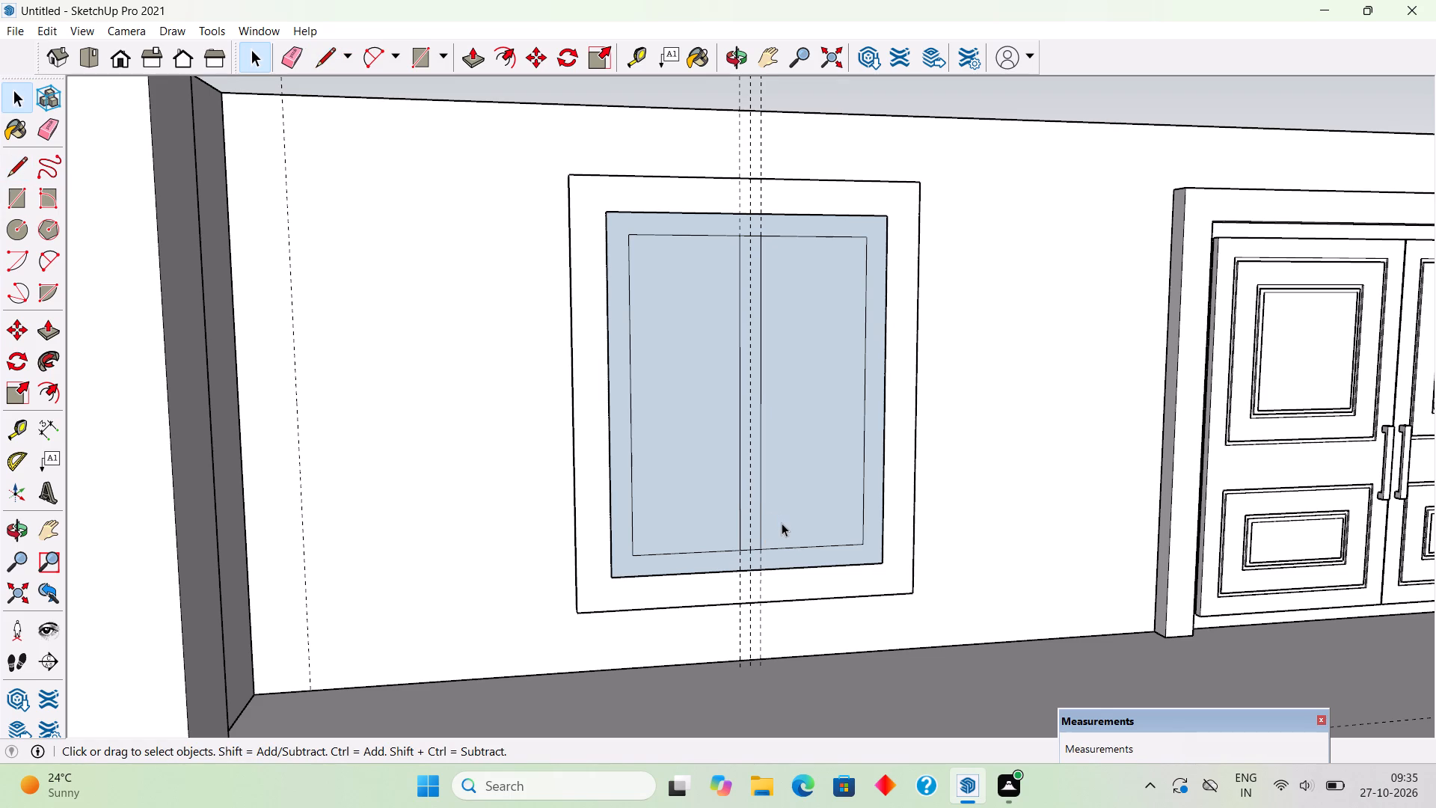
Place a horizontal guide 1.5' below the inner outline's top edge and another 5" below that guide.
{"action": "key", "text": "t"}
{"action": "left_click", "coordinate": [701, 236]}
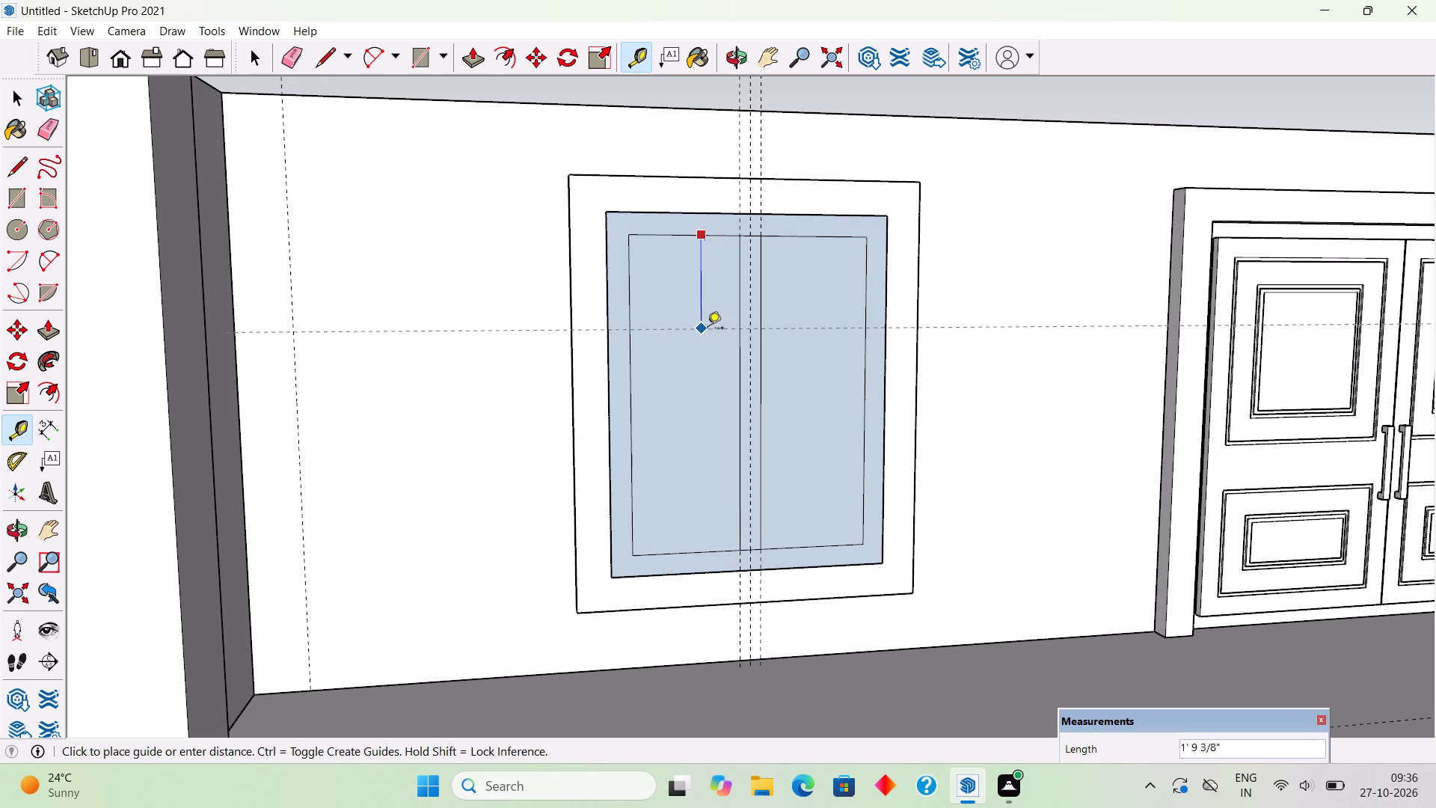
{"action": "type", "text": "1.5'"}
{"action": "key", "text": "Return"}
{"action": "left_click", "coordinate": [715, 317]}
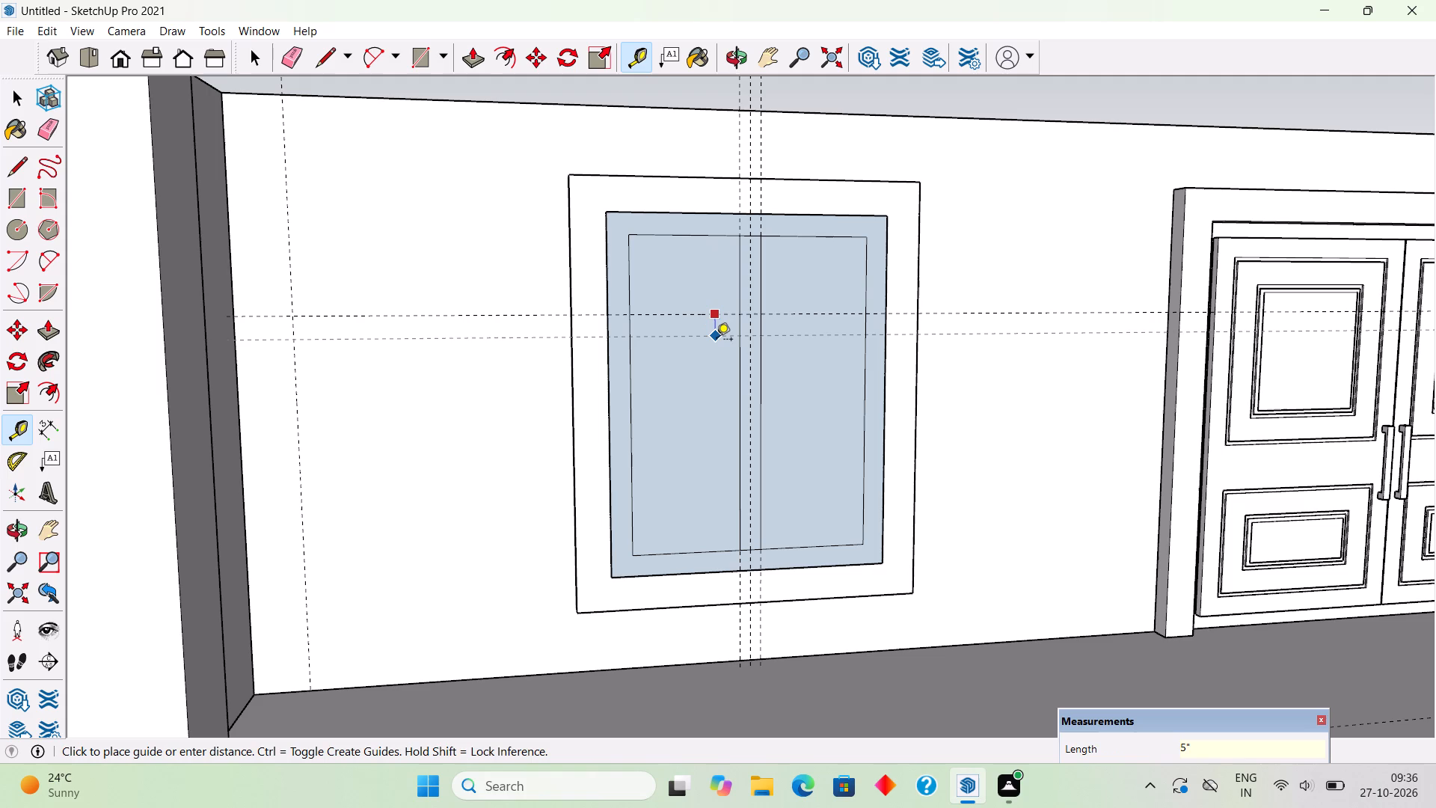
{"action": "left_click", "coordinate": [717, 340]}
{"action": "key", "text": "space"}
Draw two horizontal lines along the new guides, between the side edges of the window's inner outline.
{"action": "scroll", "coordinate": [660, 276], "scroll_direction": "up", "scroll_amount": 1}
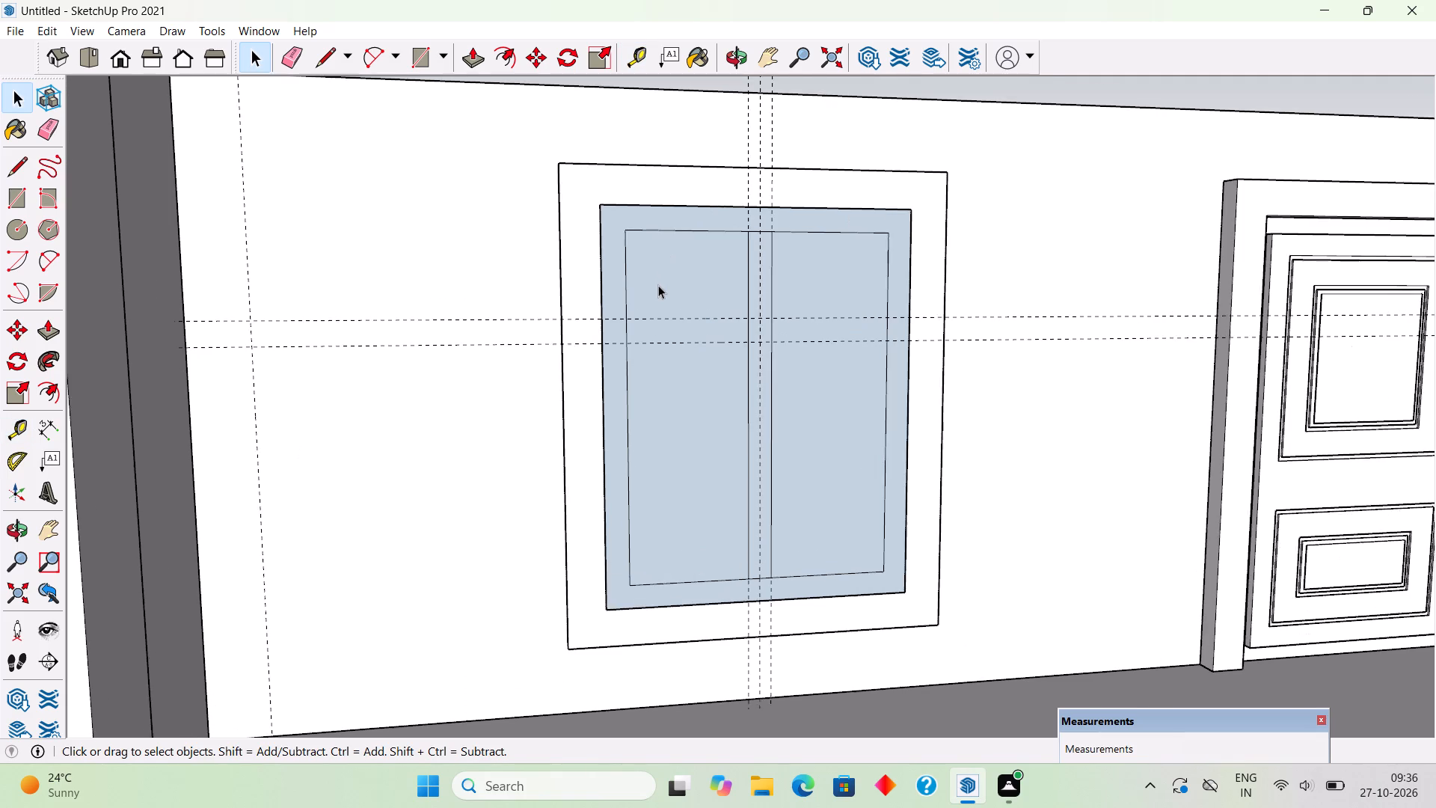
{"action": "scroll", "coordinate": [658, 285], "scroll_direction": "up", "scroll_amount": 1}
{"action": "key", "text": "l"}
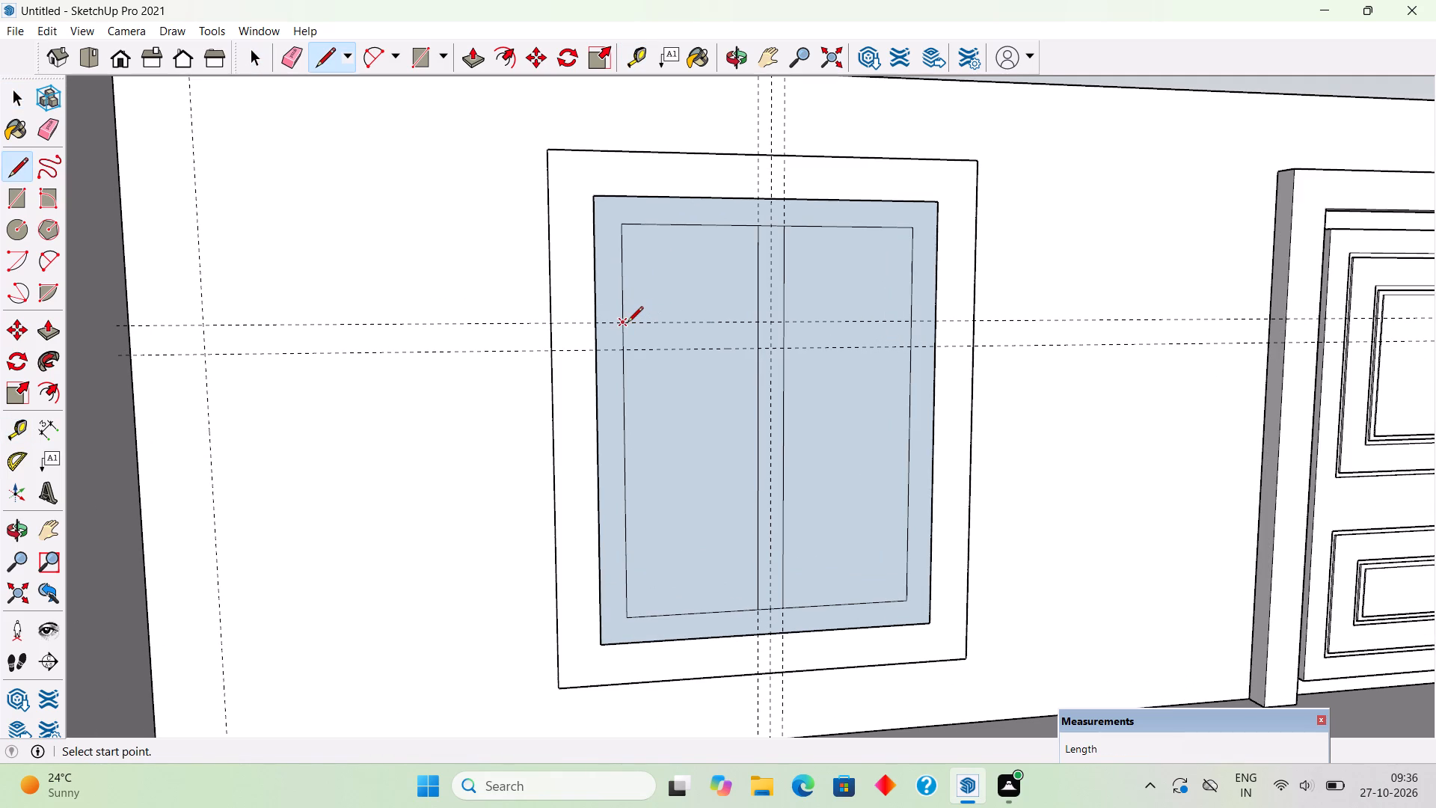
{"action": "left_click", "coordinate": [628, 323]}
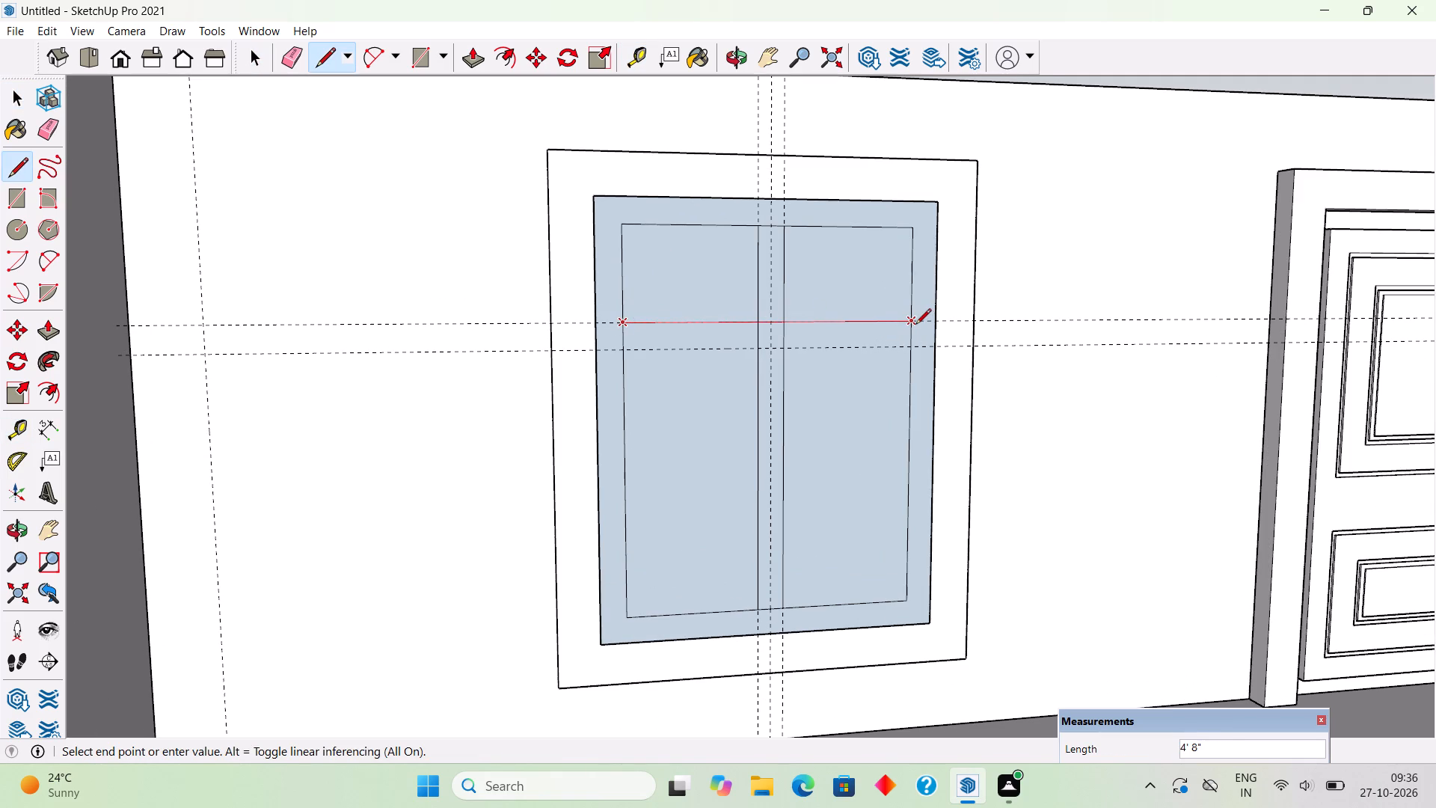
{"action": "left_click", "coordinate": [915, 325]}
{"action": "left_click", "coordinate": [623, 347]}
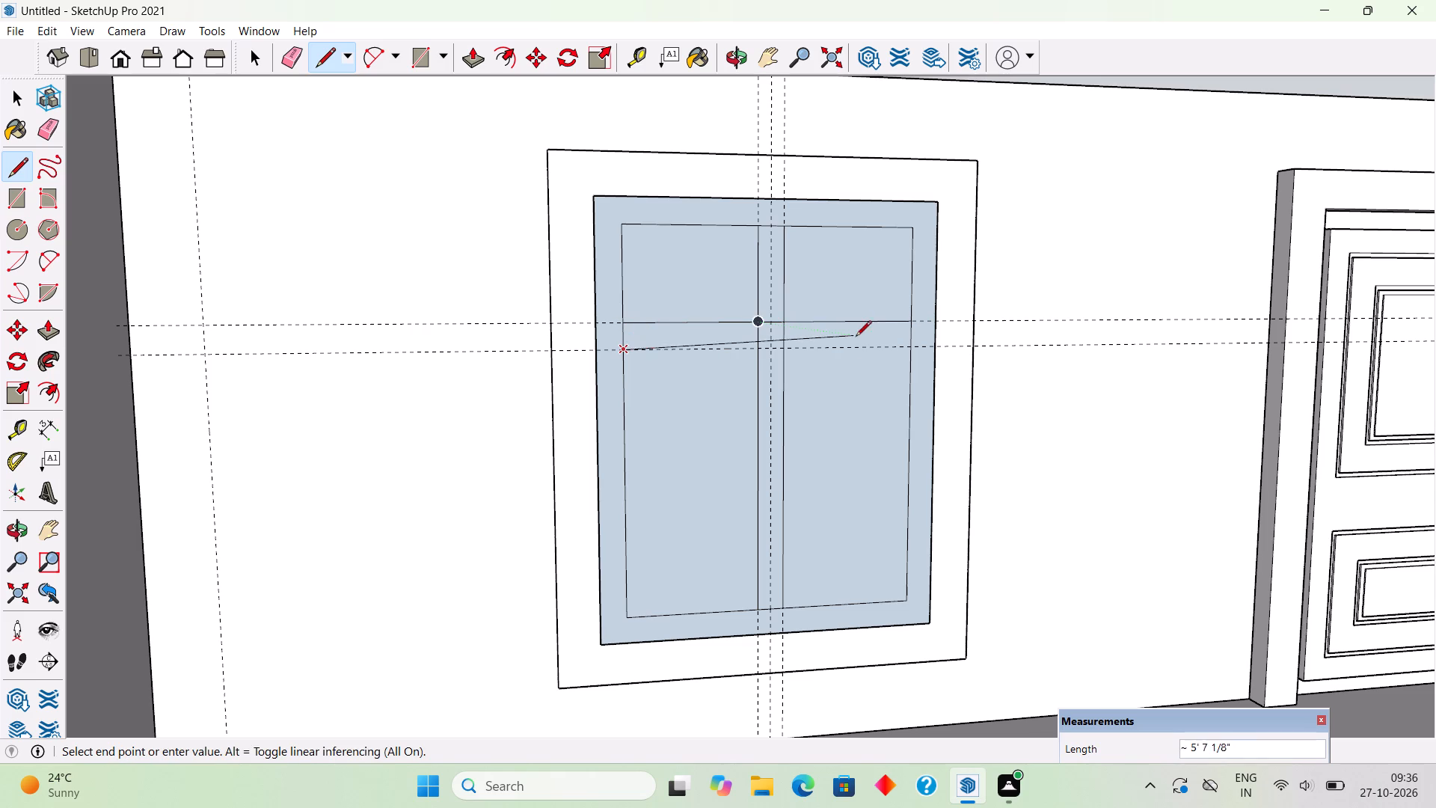
{"action": "left_click", "coordinate": [913, 351]}
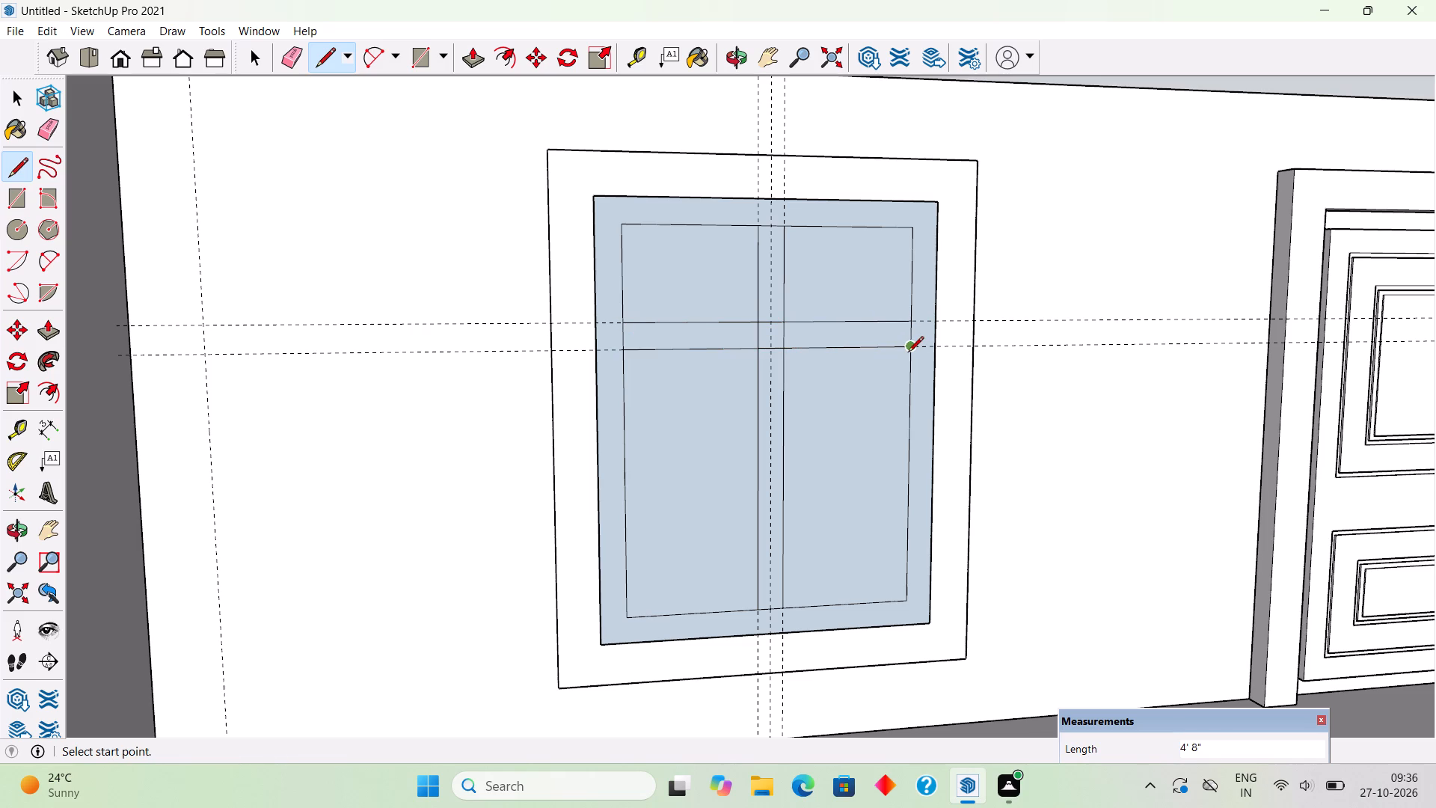
Erase the line segments crossing the mullion and transom strips, plus their four offset guides, leaving four separate pane outlines.
{"action": "key", "text": "e"}
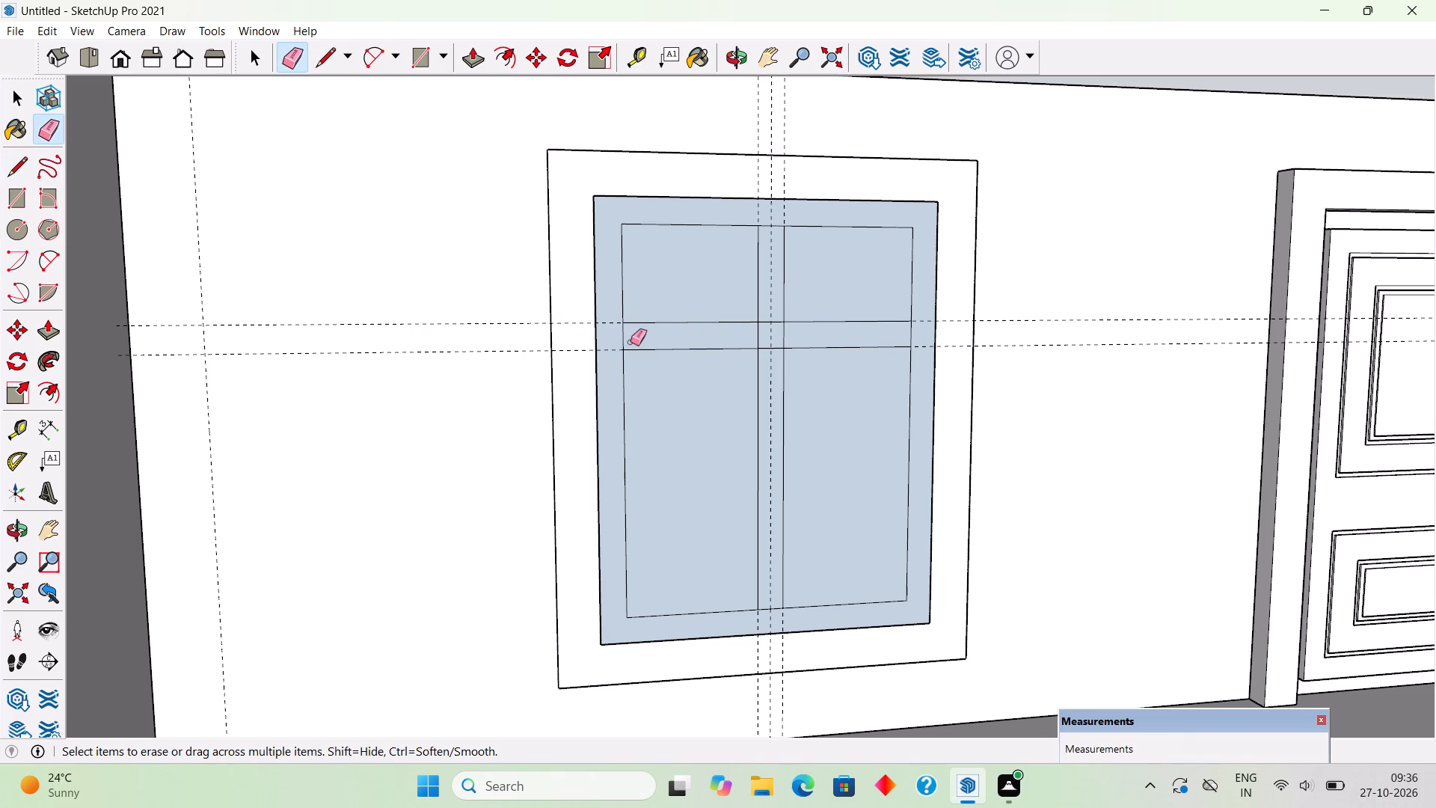
{"action": "left_click", "coordinate": [624, 340]}
{"action": "left_click", "coordinate": [774, 225]}
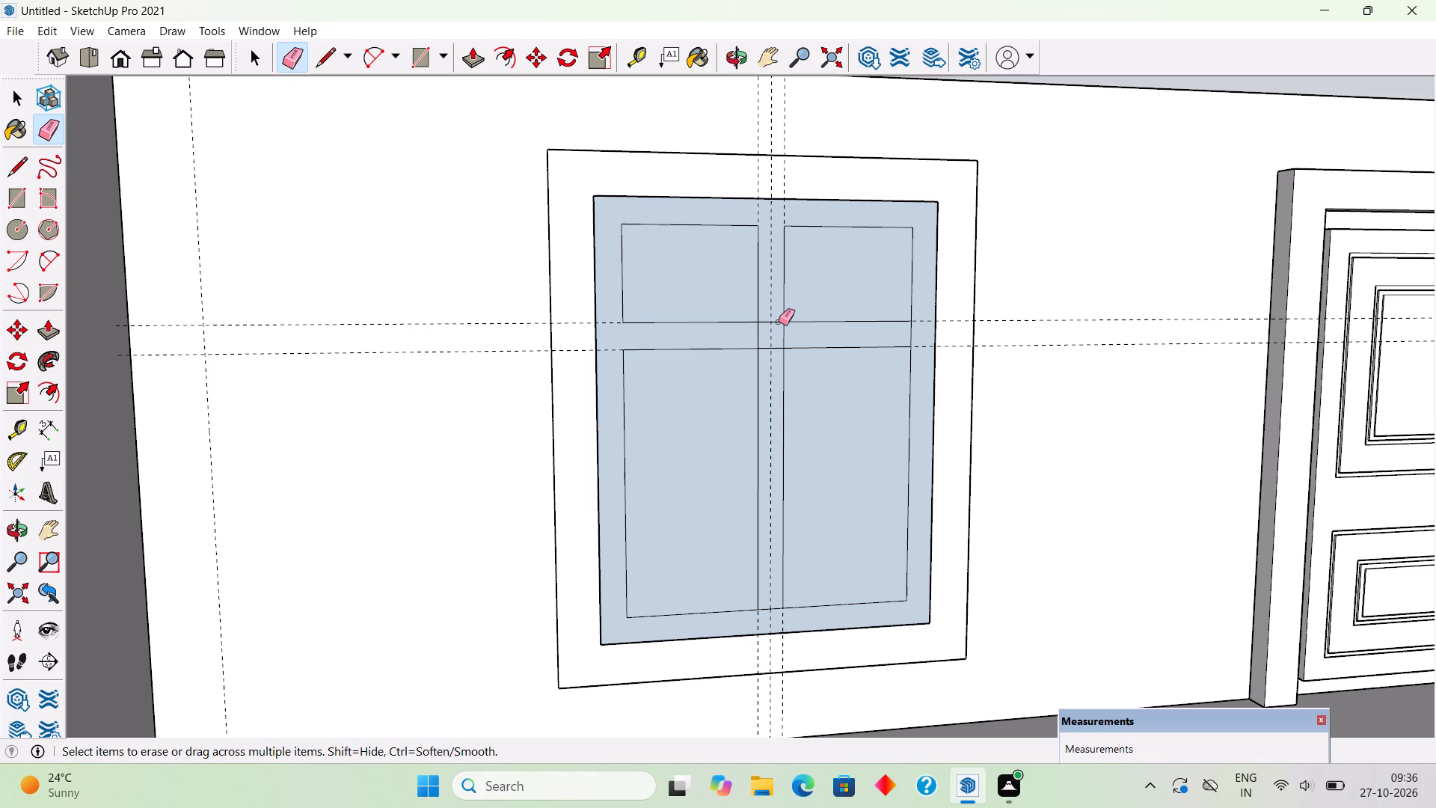
{"action": "left_click", "coordinate": [779, 322]}
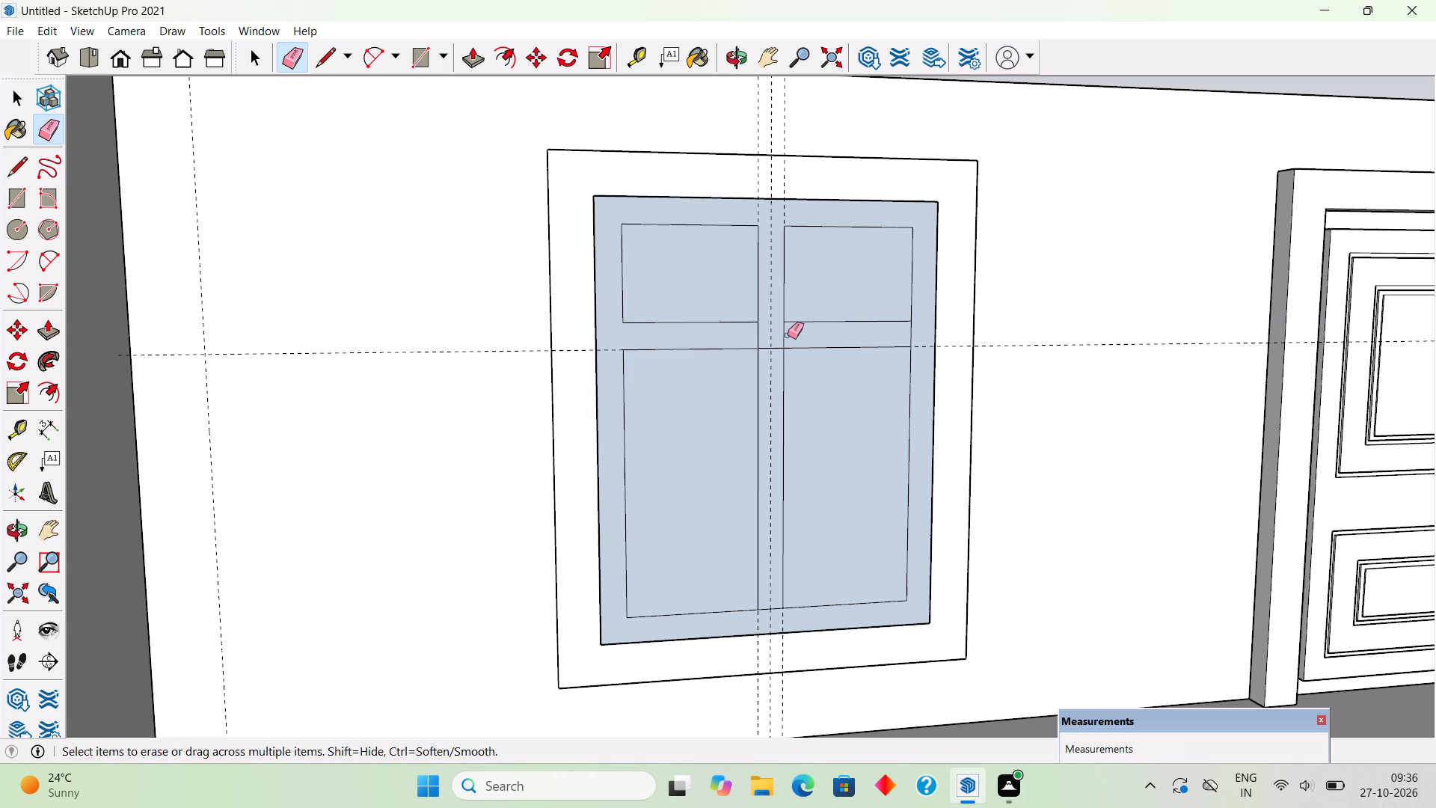
{"action": "left_click", "coordinate": [783, 333]}
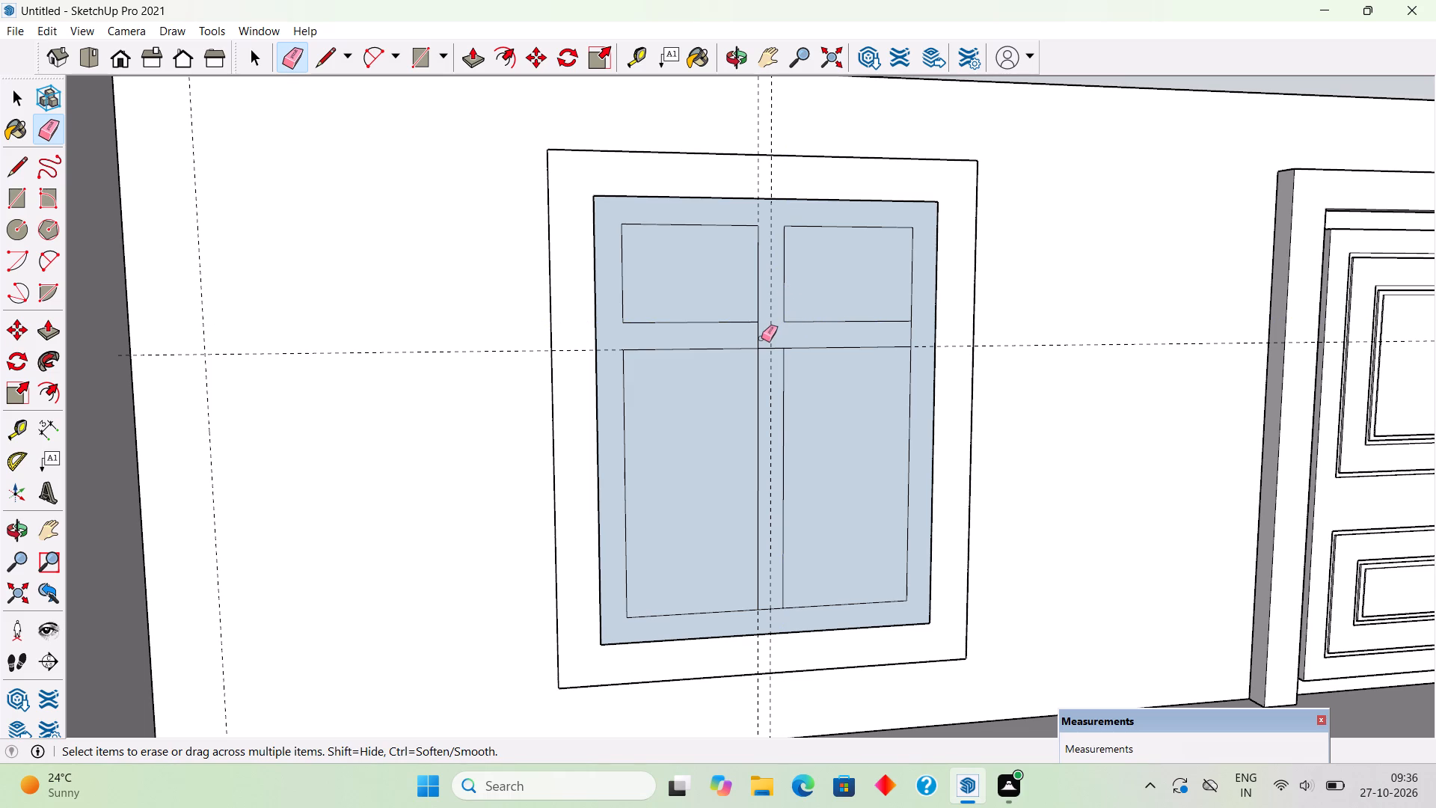
{"action": "left_click", "coordinate": [761, 339]}
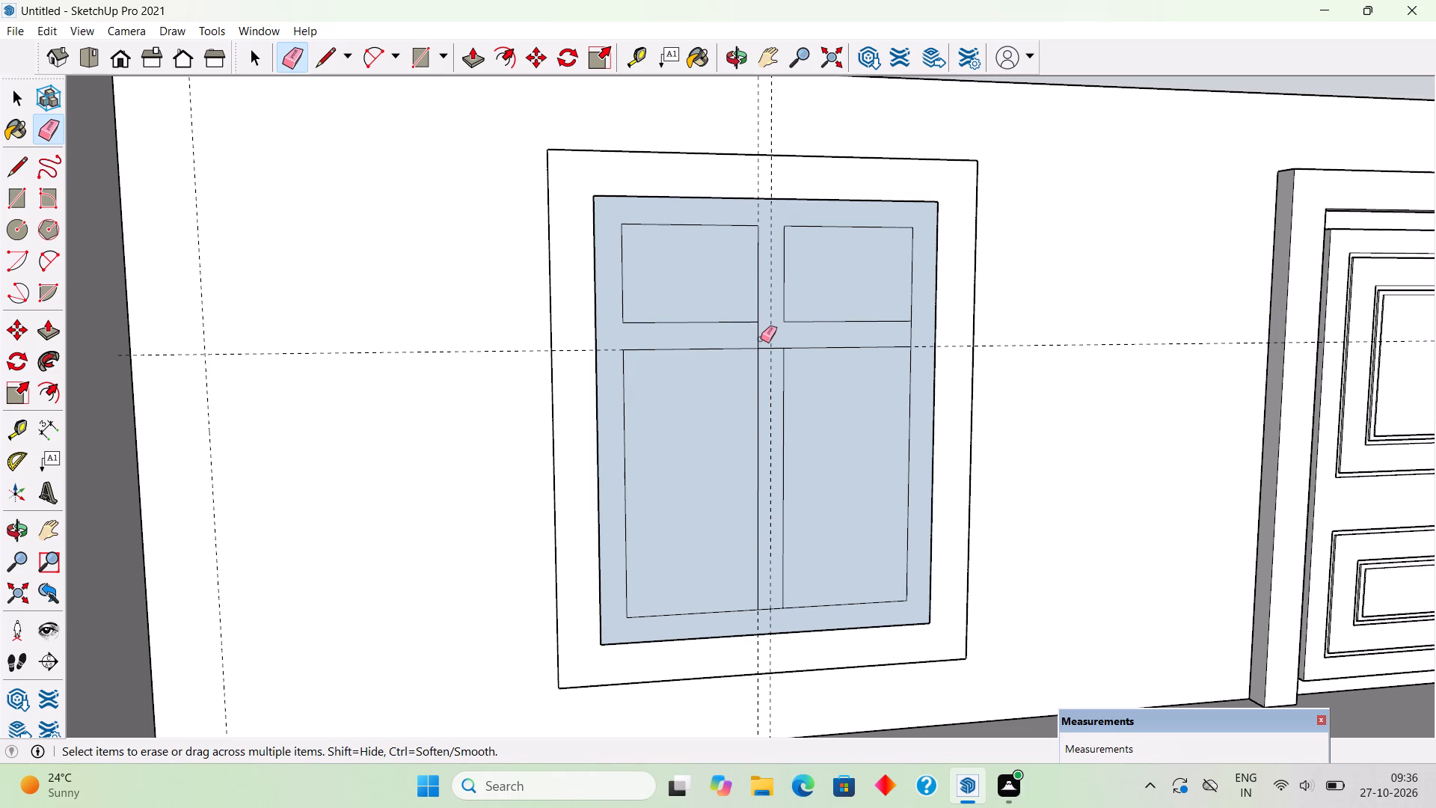
{"action": "left_click", "coordinate": [757, 341]}
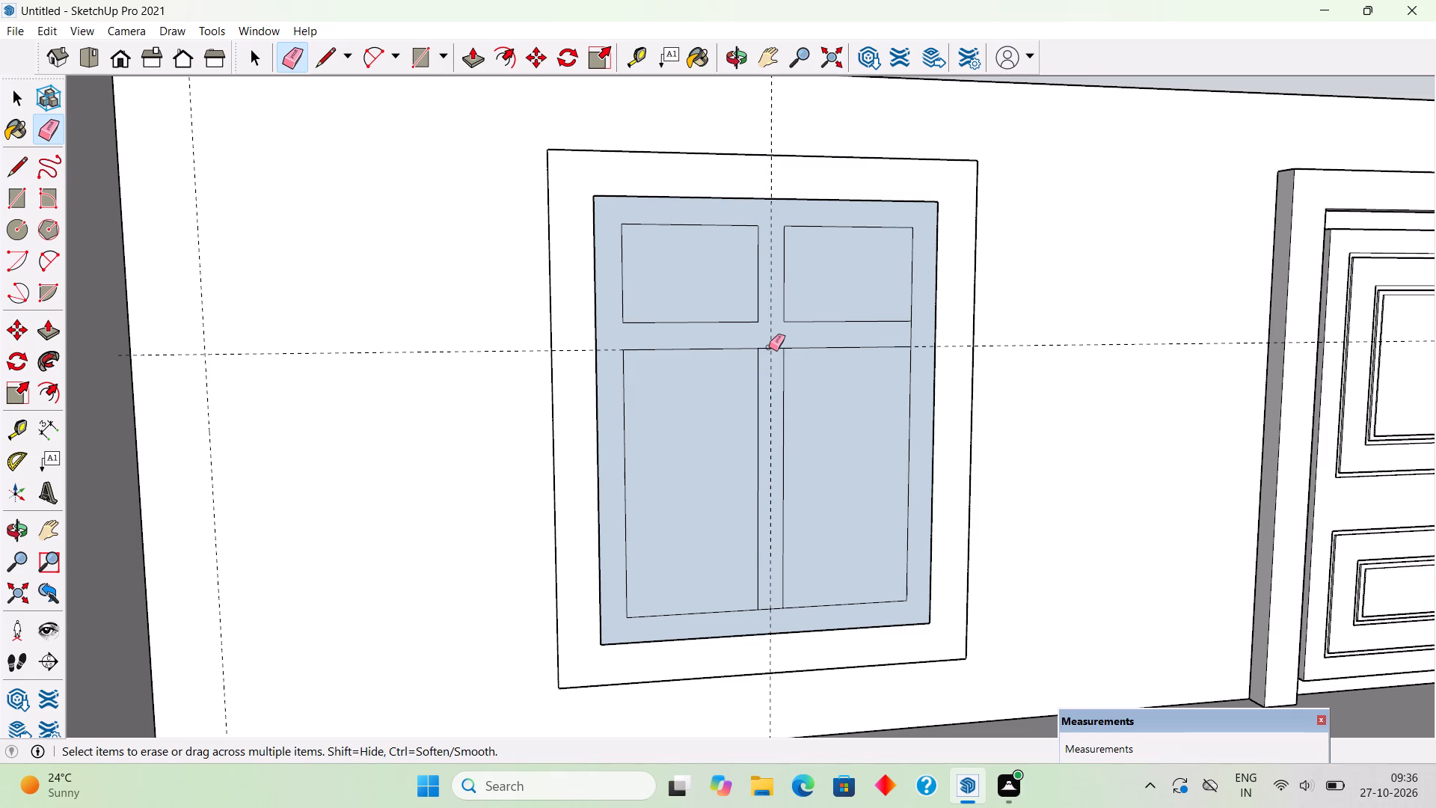
{"action": "left_click", "coordinate": [769, 347]}
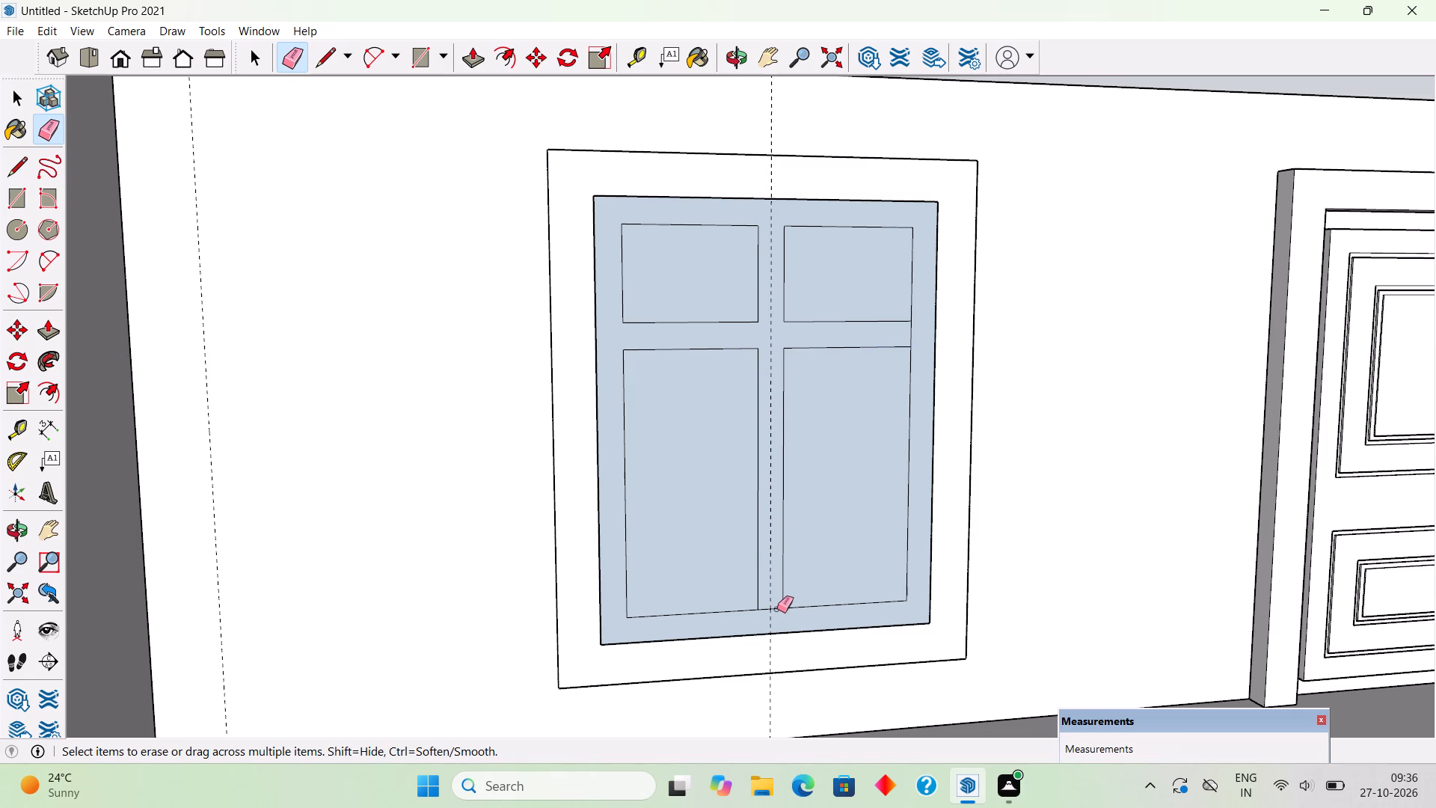
{"action": "left_click", "coordinate": [776, 610]}
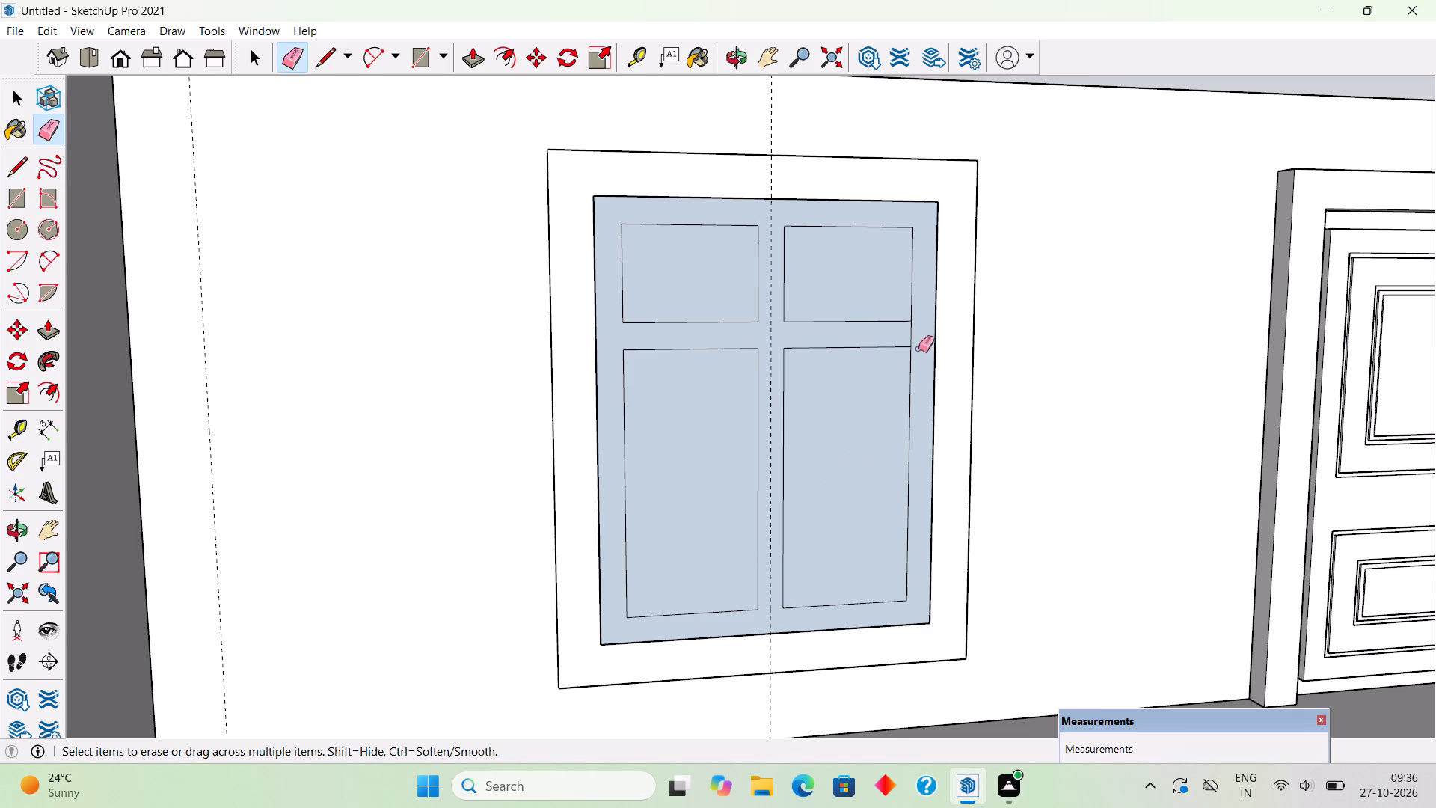
{"action": "left_click", "coordinate": [910, 343]}
{"action": "key", "text": "space"}
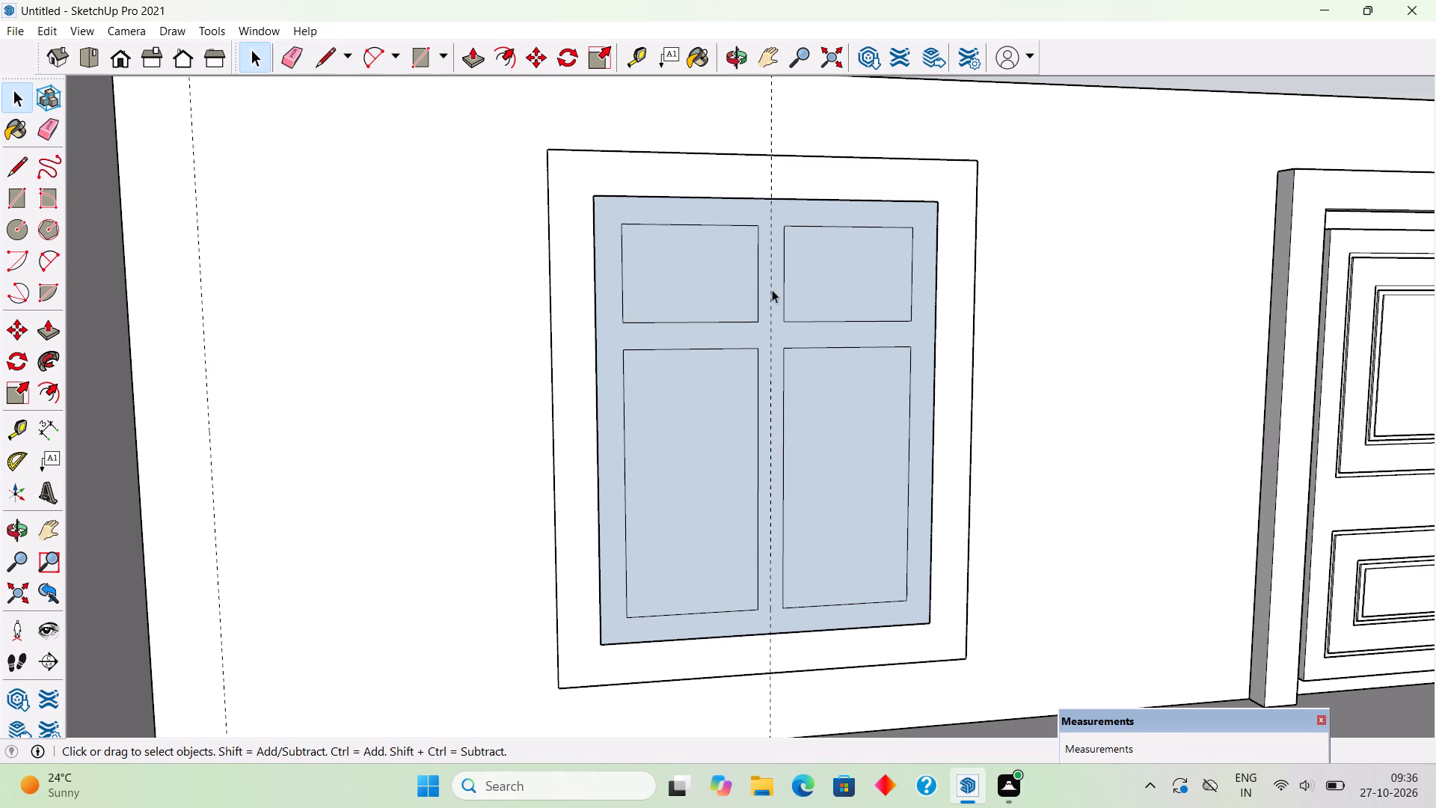
Delete the four pane faces to open up the window sash.
{"action": "left_click", "coordinate": [741, 296]}
{"action": "key", "text": "Delete"}
{"action": "left_click", "coordinate": [838, 305]}
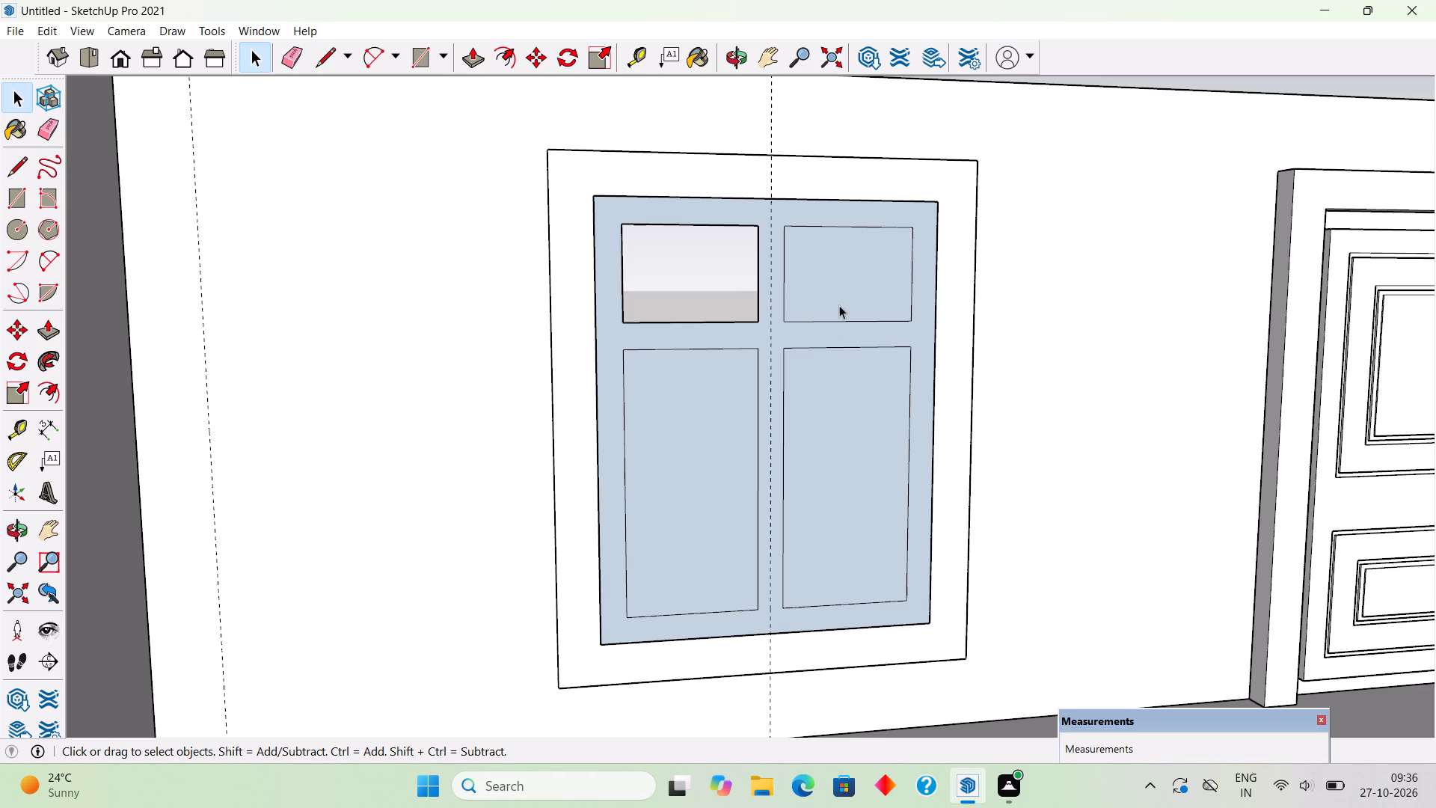
{"action": "key", "text": "Delete"}
{"action": "left_click", "coordinate": [856, 465]}
{"action": "key", "text": "Delete"}
{"action": "left_click", "coordinate": [644, 532]}
{"action": "key", "text": "Delete"}
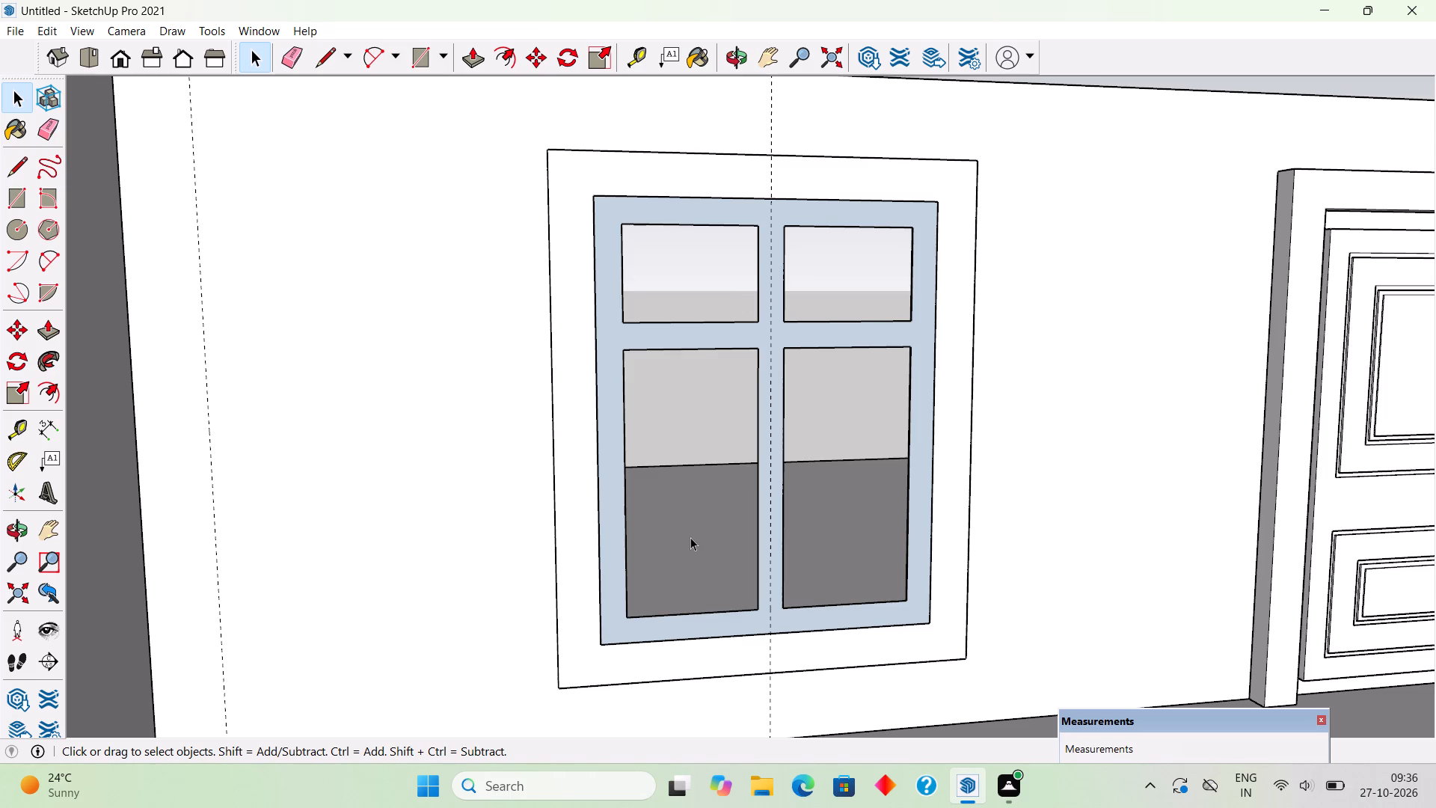
Extrude the window sash face outward 5".
{"action": "key", "text": "p"}
{"action": "left_click", "coordinate": [742, 620]}
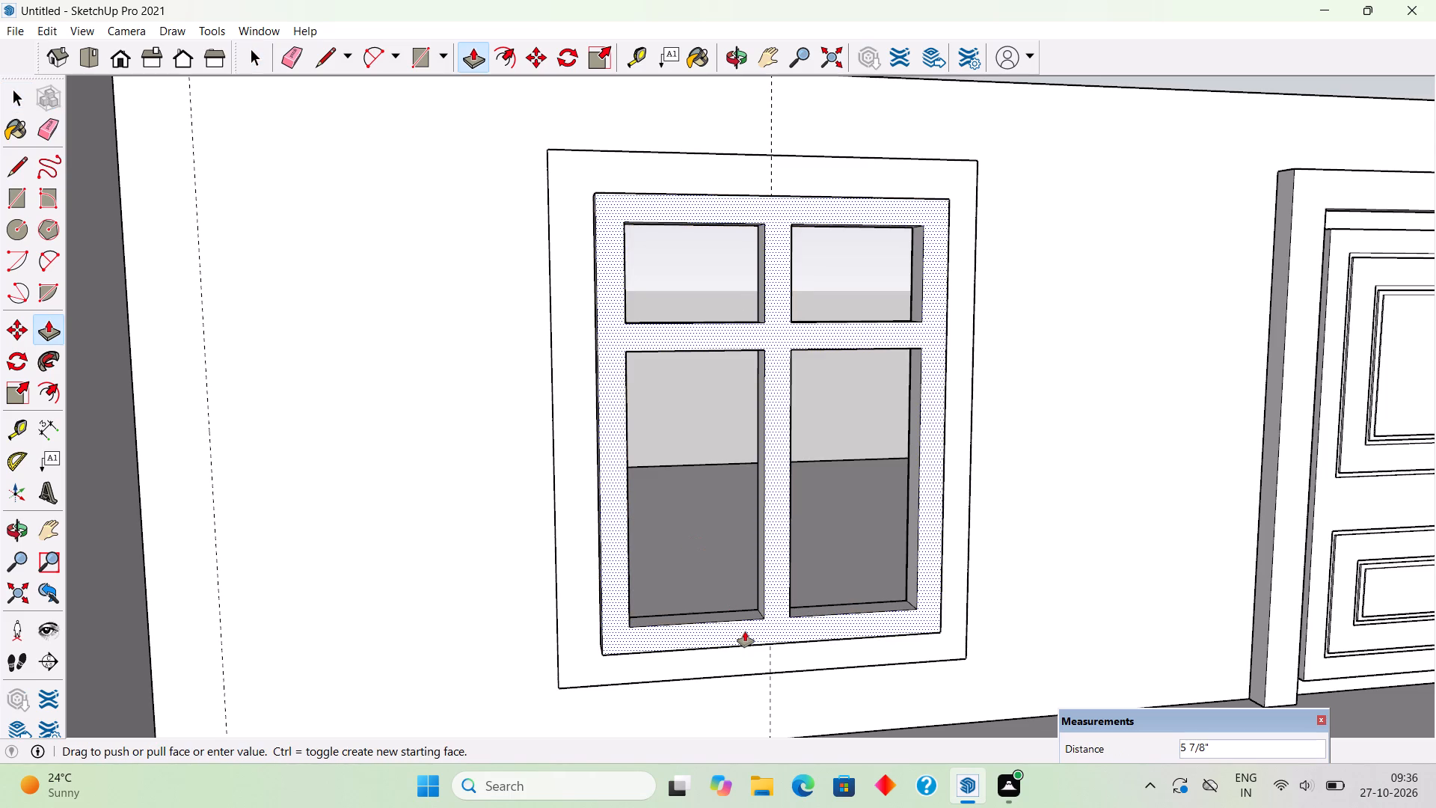
{"action": "type", "text": "5\""}
{"action": "key", "text": "Return"}
{"action": "key", "text": "space"}
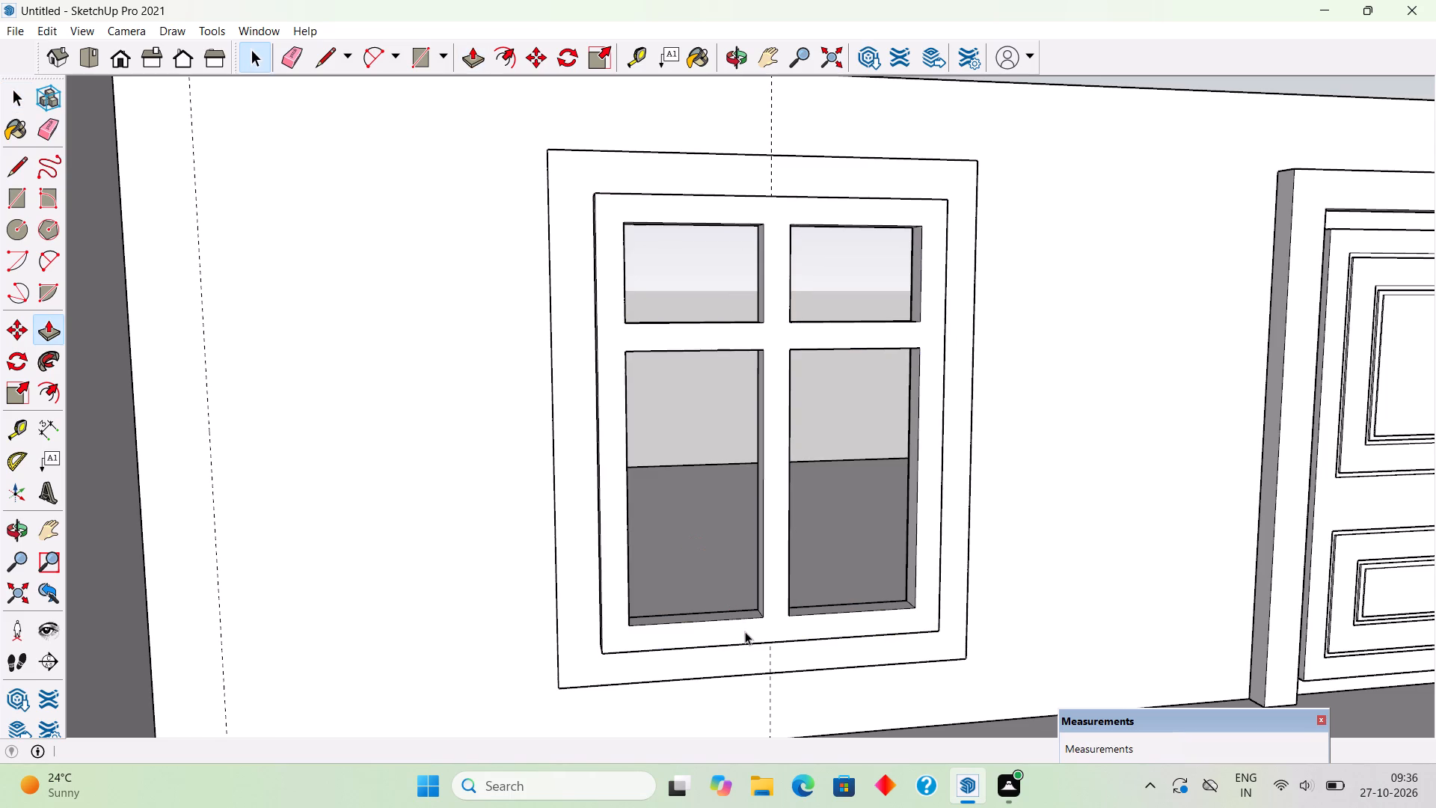
{"action": "key", "text": "space"}
Select all connected geometry of the extruded window sash and make it a group.
{"action": "double_click", "coordinate": [745, 631]}
{"action": "left_click", "coordinate": [745, 631]}
{"action": "double_click", "coordinate": [745, 631]}
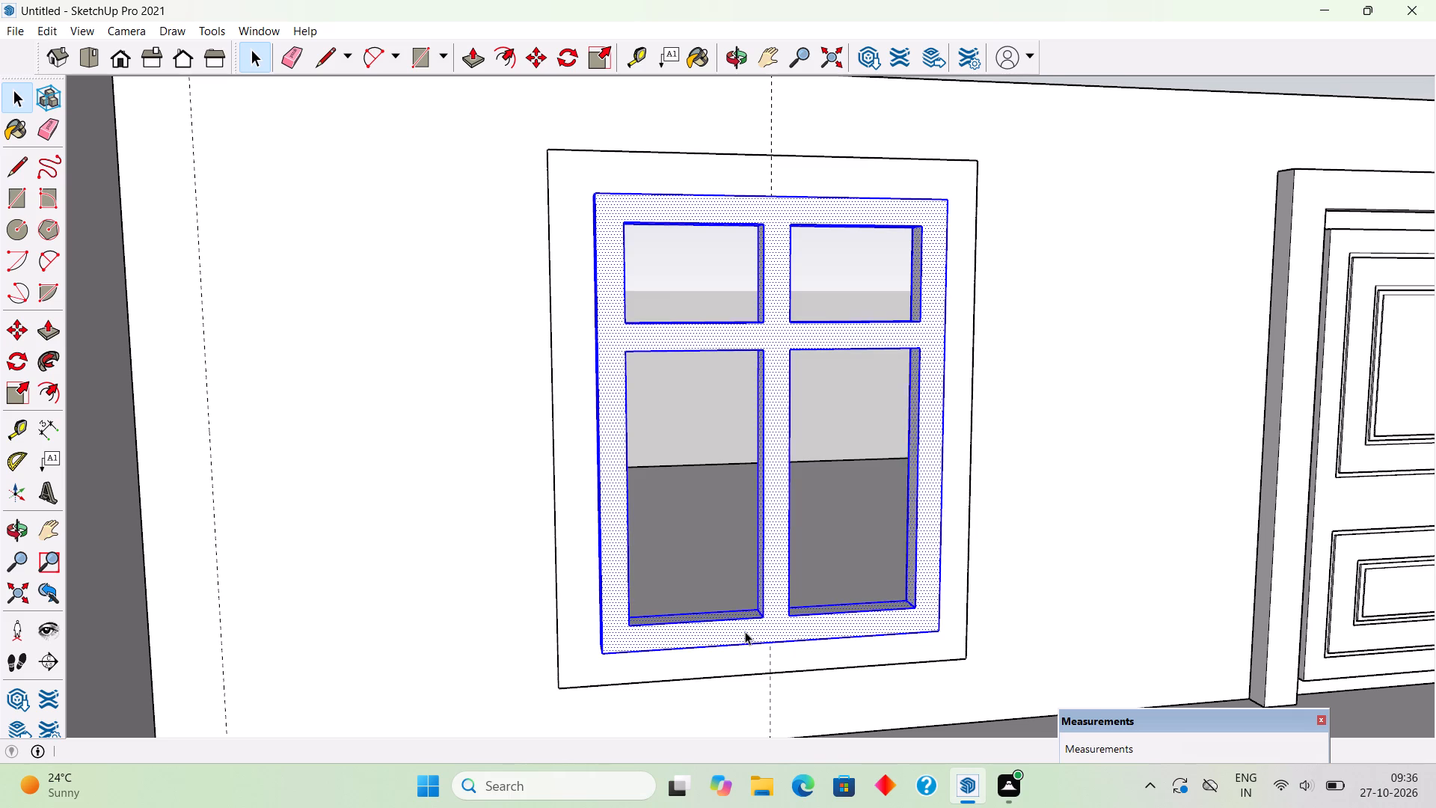
{"action": "right_click", "coordinate": [745, 631]}
{"action": "left_click", "coordinate": [790, 498]}
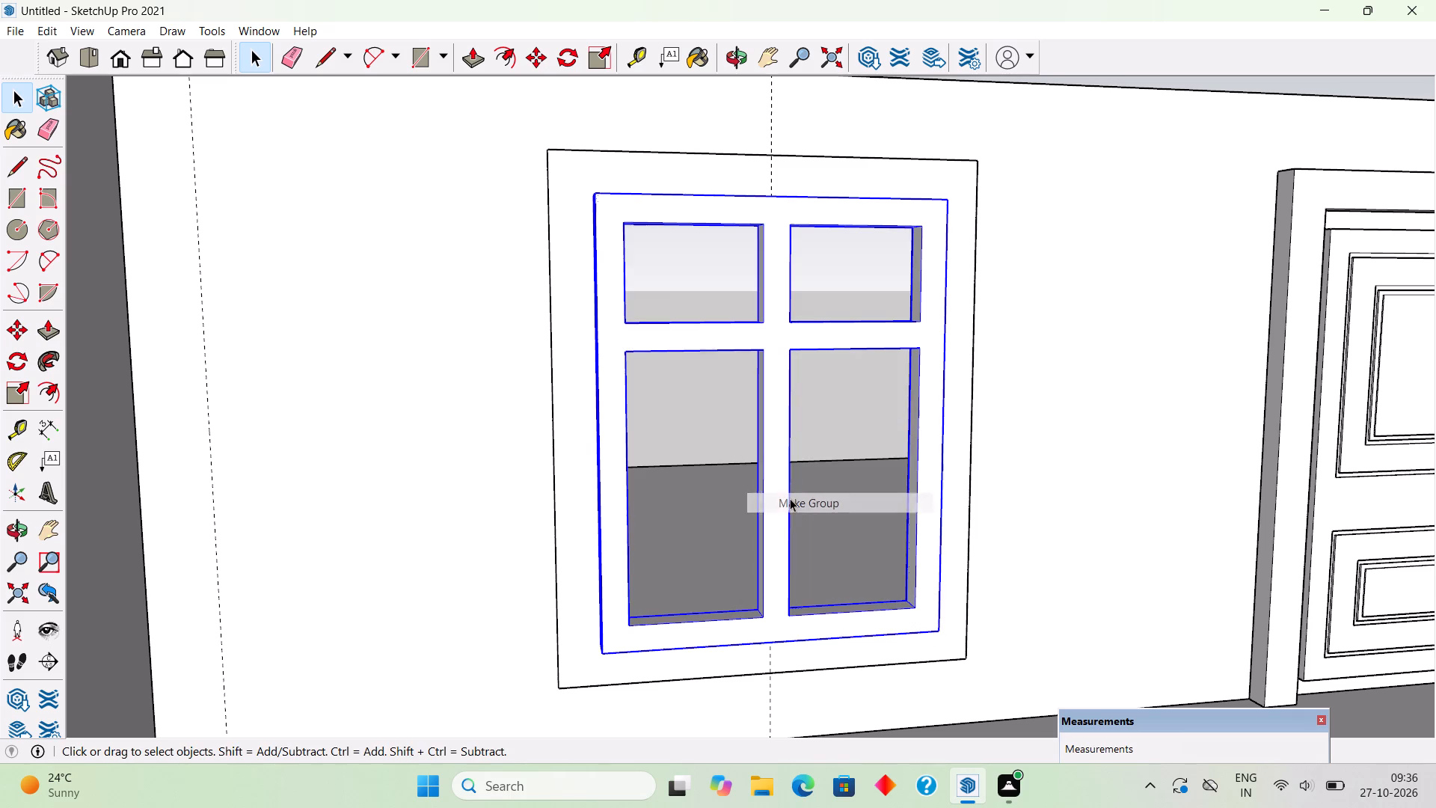
{"action": "left_click", "coordinate": [725, 393]}
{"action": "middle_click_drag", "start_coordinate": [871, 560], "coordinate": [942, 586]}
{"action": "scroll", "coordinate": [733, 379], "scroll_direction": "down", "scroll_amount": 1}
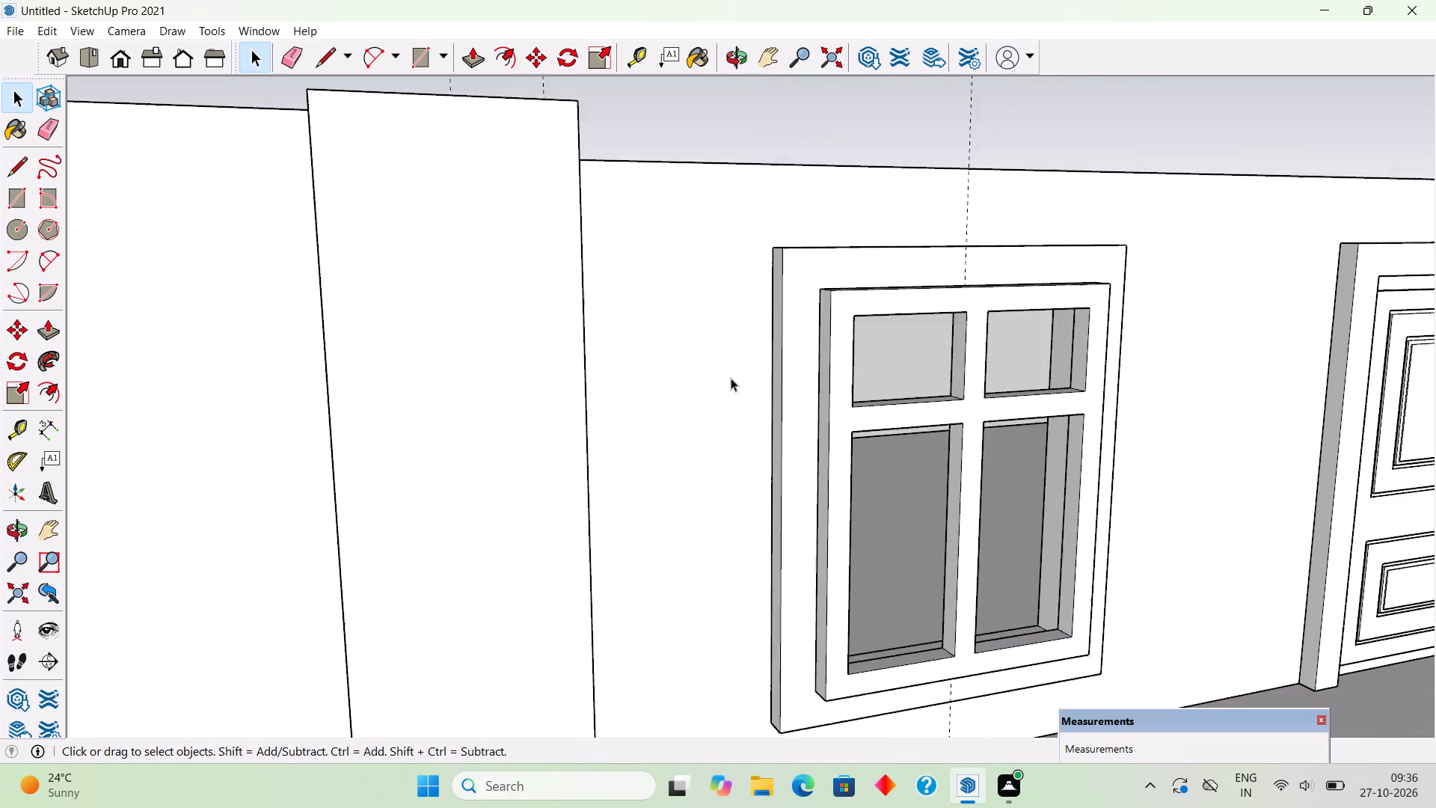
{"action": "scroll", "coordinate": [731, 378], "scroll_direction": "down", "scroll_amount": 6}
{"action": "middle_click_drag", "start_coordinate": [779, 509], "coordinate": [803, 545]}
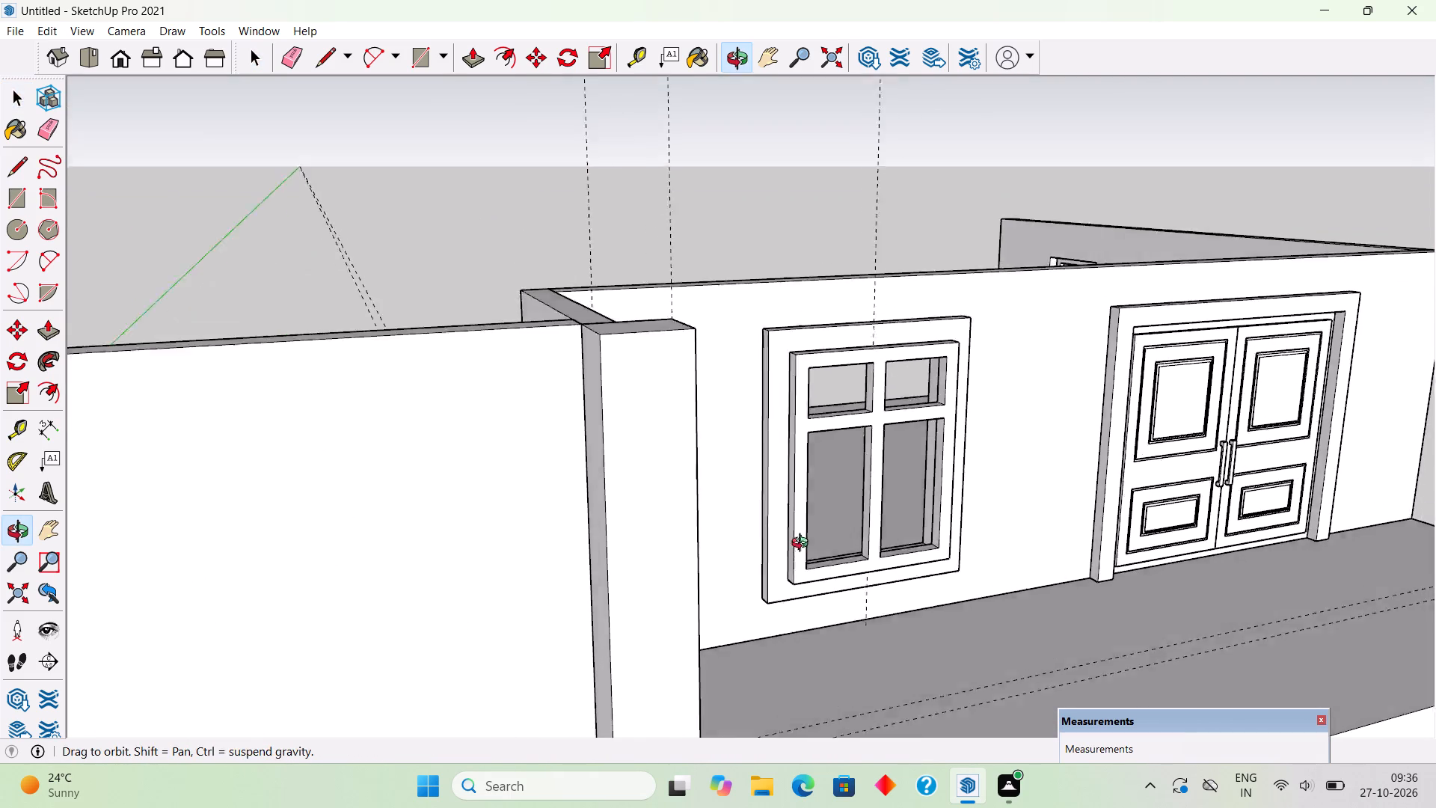
Move the window sash group back into the wall opening, aligning its lower outer corner with the frame's inner corner.
{"action": "middle_click_drag", "start_coordinate": [803, 545], "coordinate": [825, 566]}
{"action": "scroll", "coordinate": [905, 585], "scroll_direction": "up", "scroll_amount": 5}
{"action": "scroll", "coordinate": [1034, 565], "scroll_direction": "up", "scroll_amount": 8}
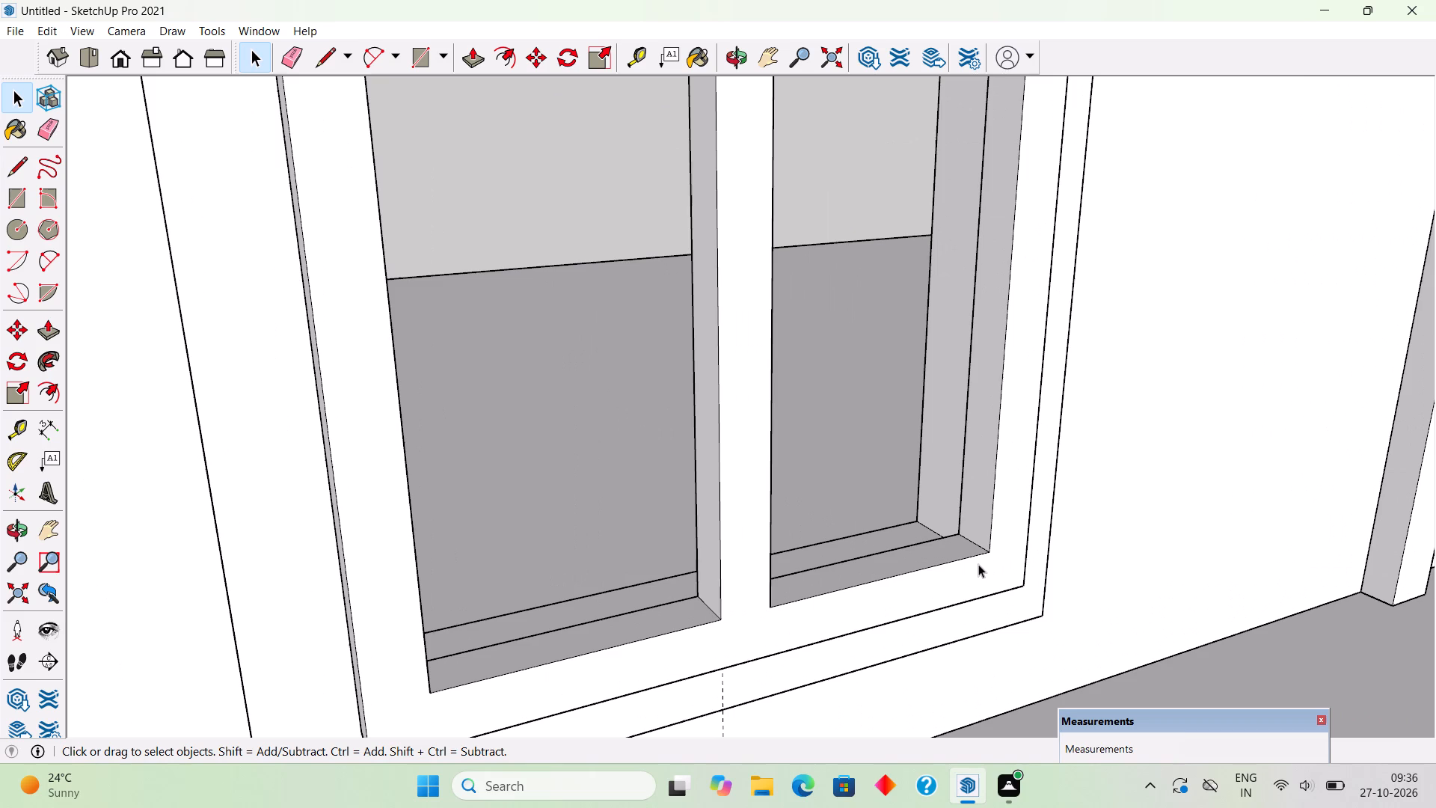
{"action": "left_click", "coordinate": [978, 564]}
{"action": "key", "text": "m"}
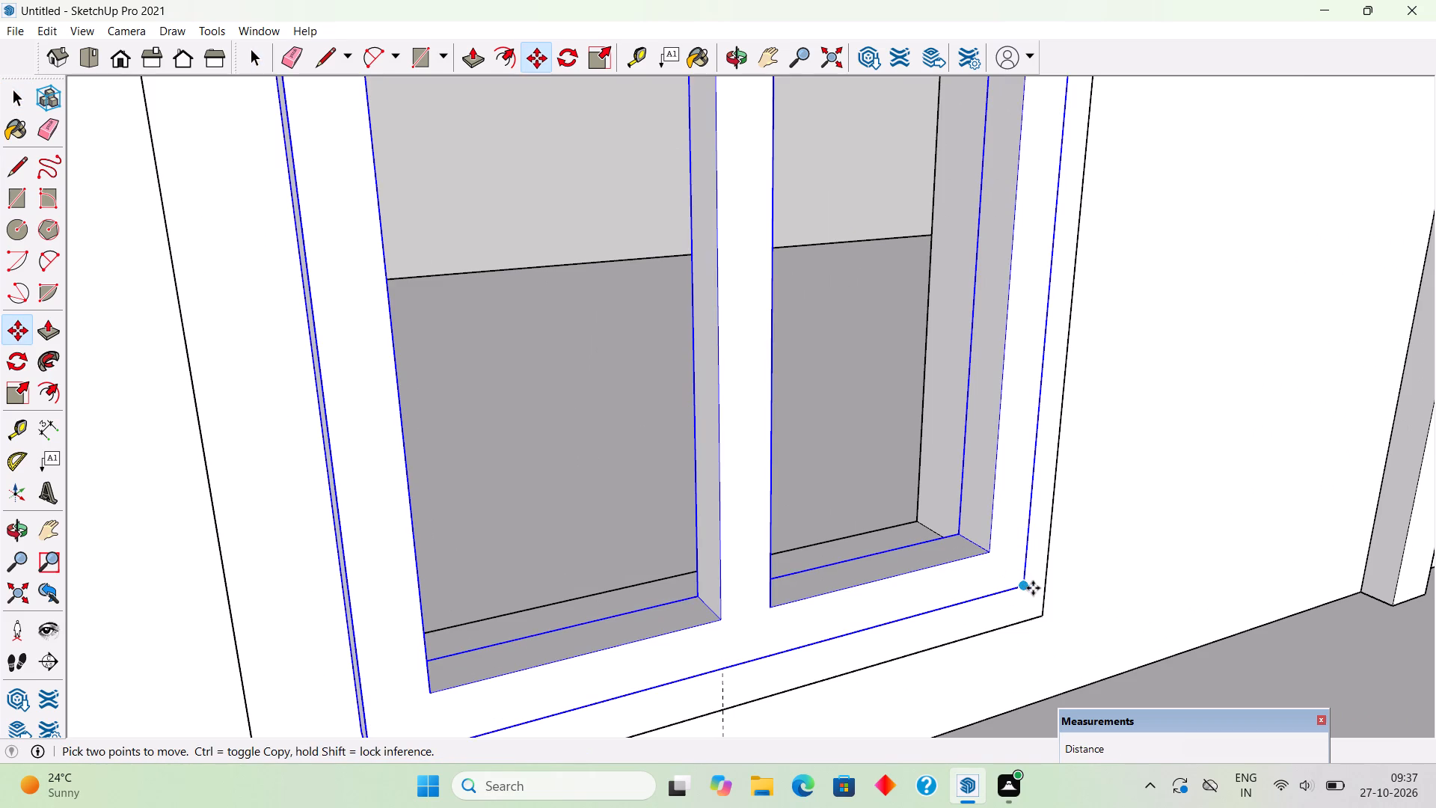
{"action": "left_click", "coordinate": [1033, 588]}
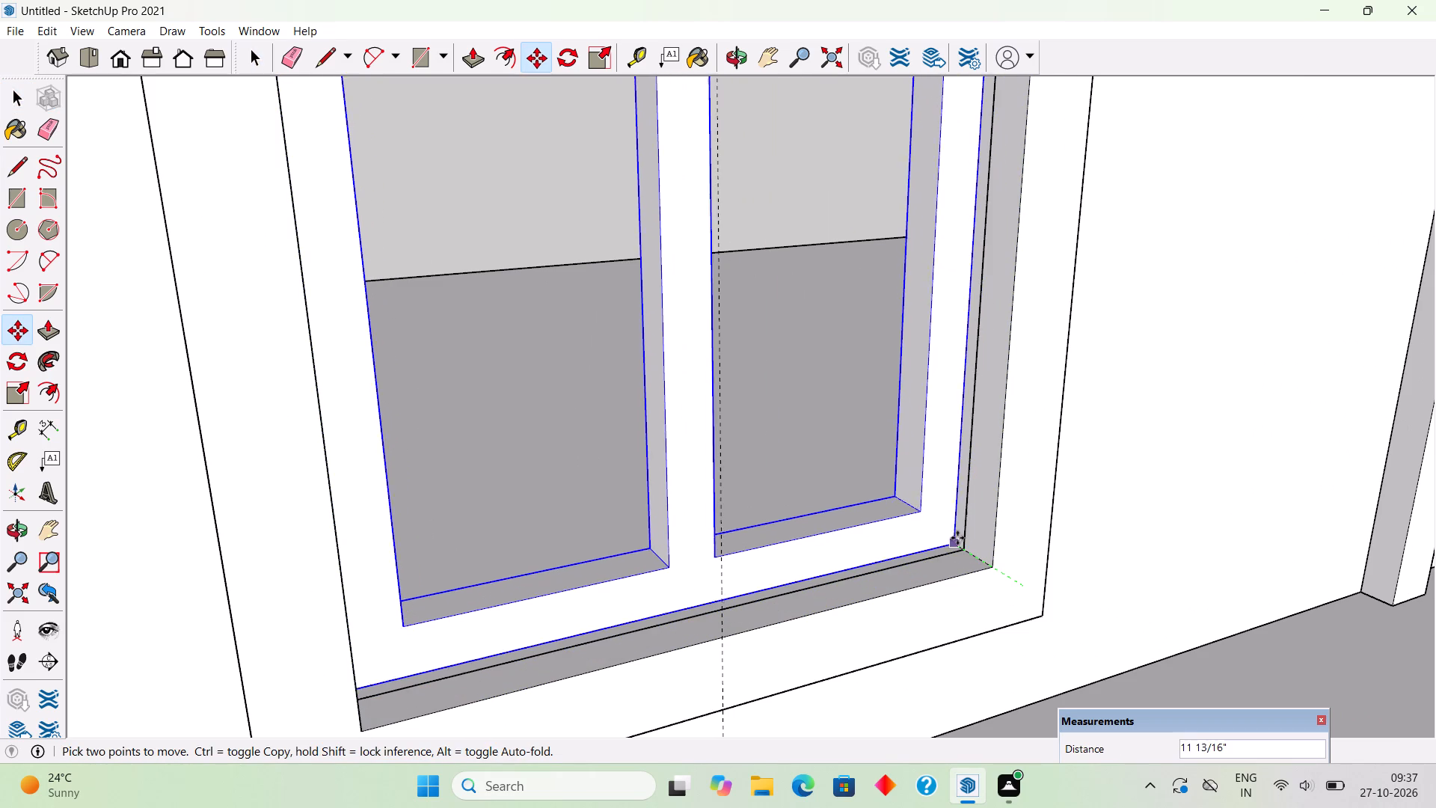
{"action": "left_click", "coordinate": [961, 548]}
{"action": "key", "text": "space"}
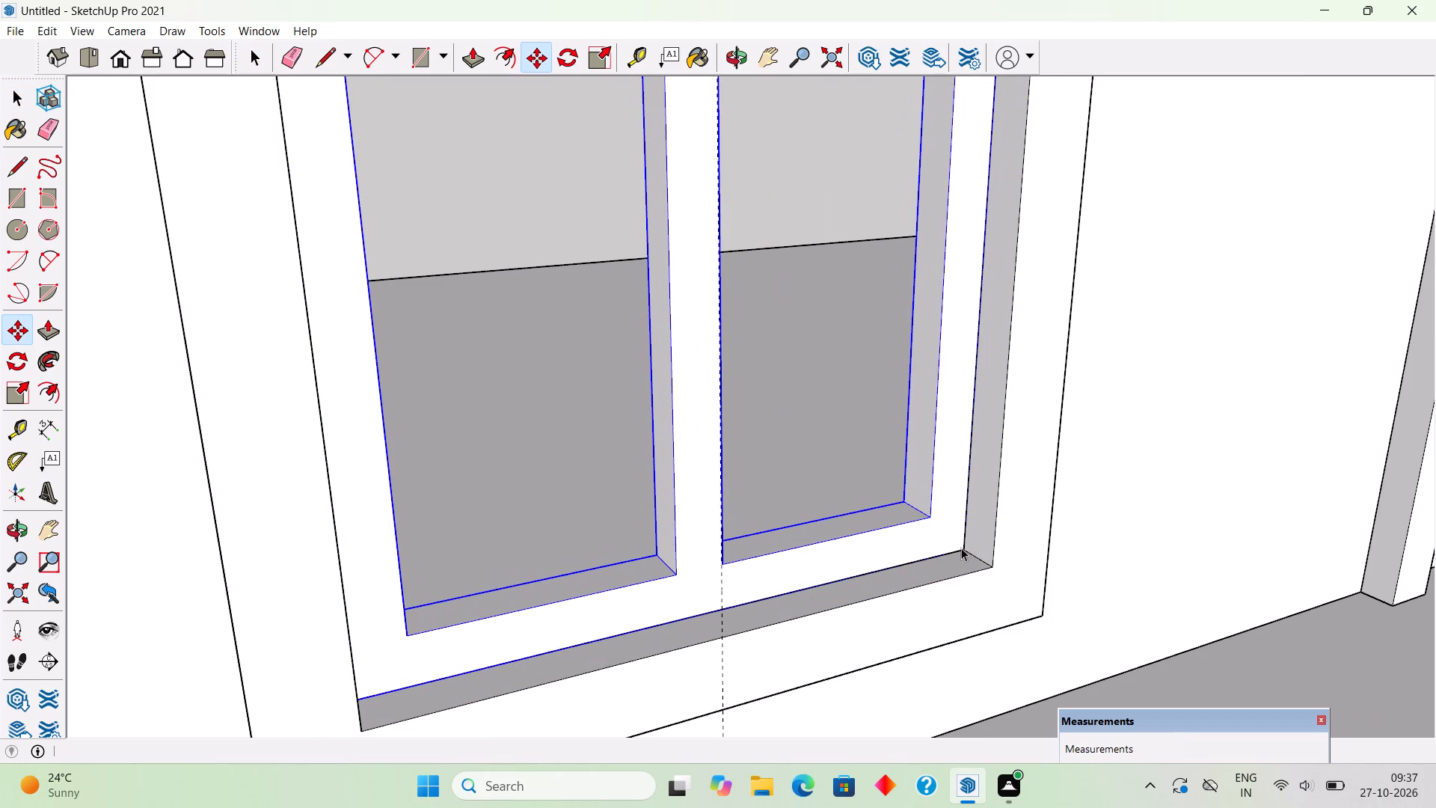
{"action": "scroll", "coordinate": [961, 548], "scroll_direction": "down", "scroll_amount": 15}
{"action": "middle_click_drag", "start_coordinate": [961, 545], "coordinate": [799, 465]}
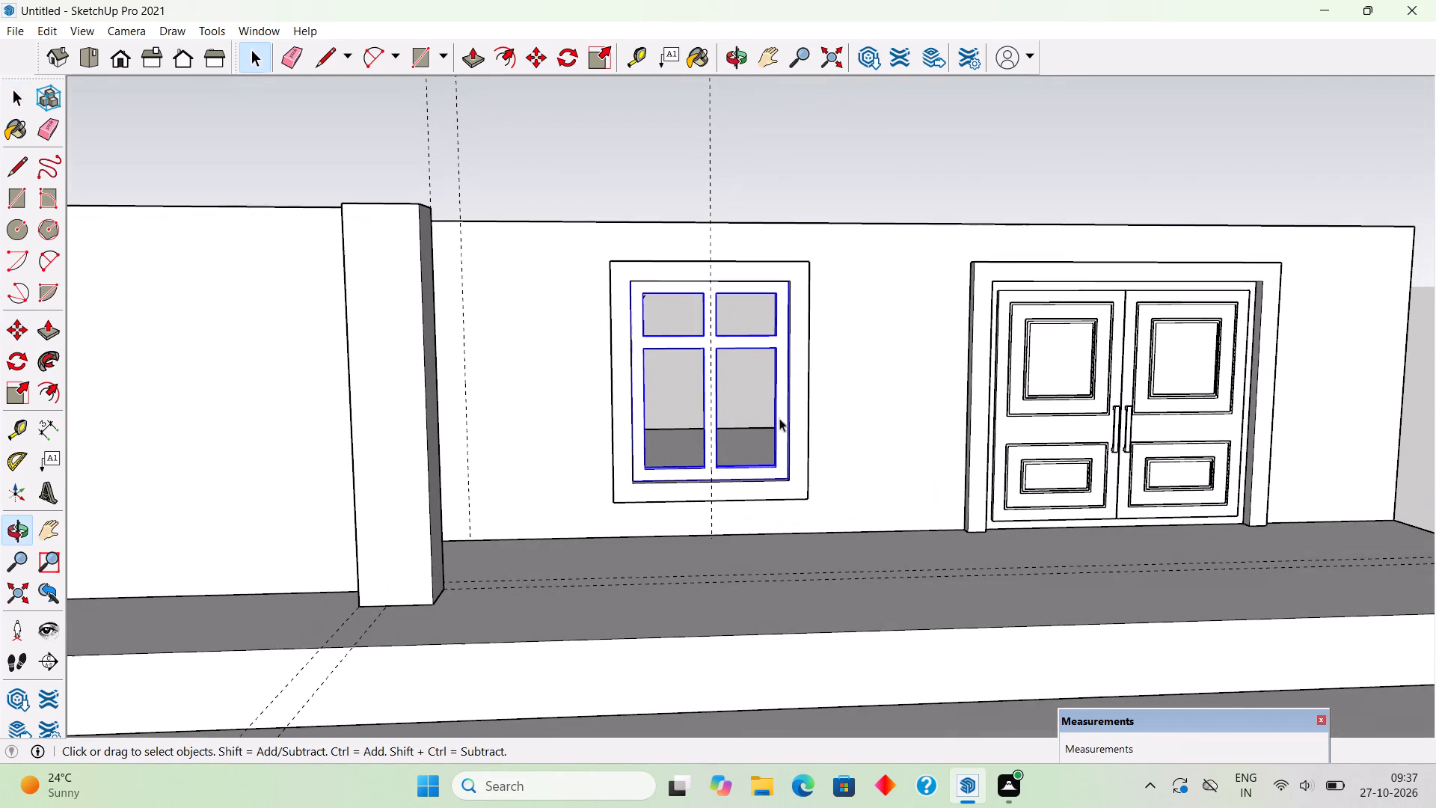
{"action": "left_click", "coordinate": [640, 159]}
Place a vertical mid-depth guide and a horizontal guide about 9" above the bottom on the upper-left pane's inner side face.
{"action": "middle_click_drag", "start_coordinate": [696, 453], "coordinate": [444, 526]}
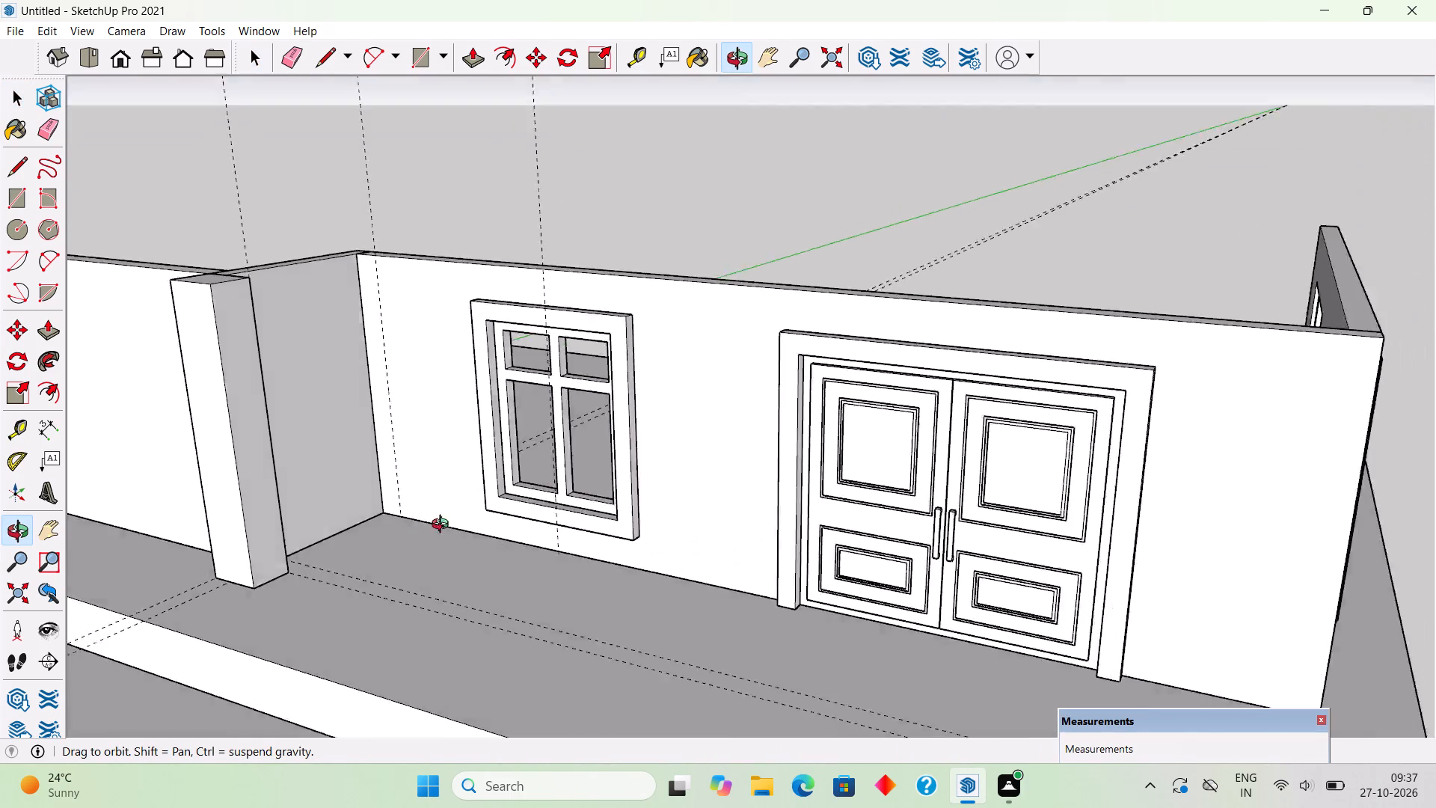
{"action": "middle_click_drag", "start_coordinate": [444, 526], "coordinate": [340, 532]}
{"action": "scroll", "coordinate": [427, 320], "scroll_direction": "up", "scroll_amount": 5}
{"action": "scroll", "coordinate": [544, 509], "scroll_direction": "up", "scroll_amount": 3}
{"action": "scroll", "coordinate": [493, 215], "scroll_direction": "up", "scroll_amount": 3}
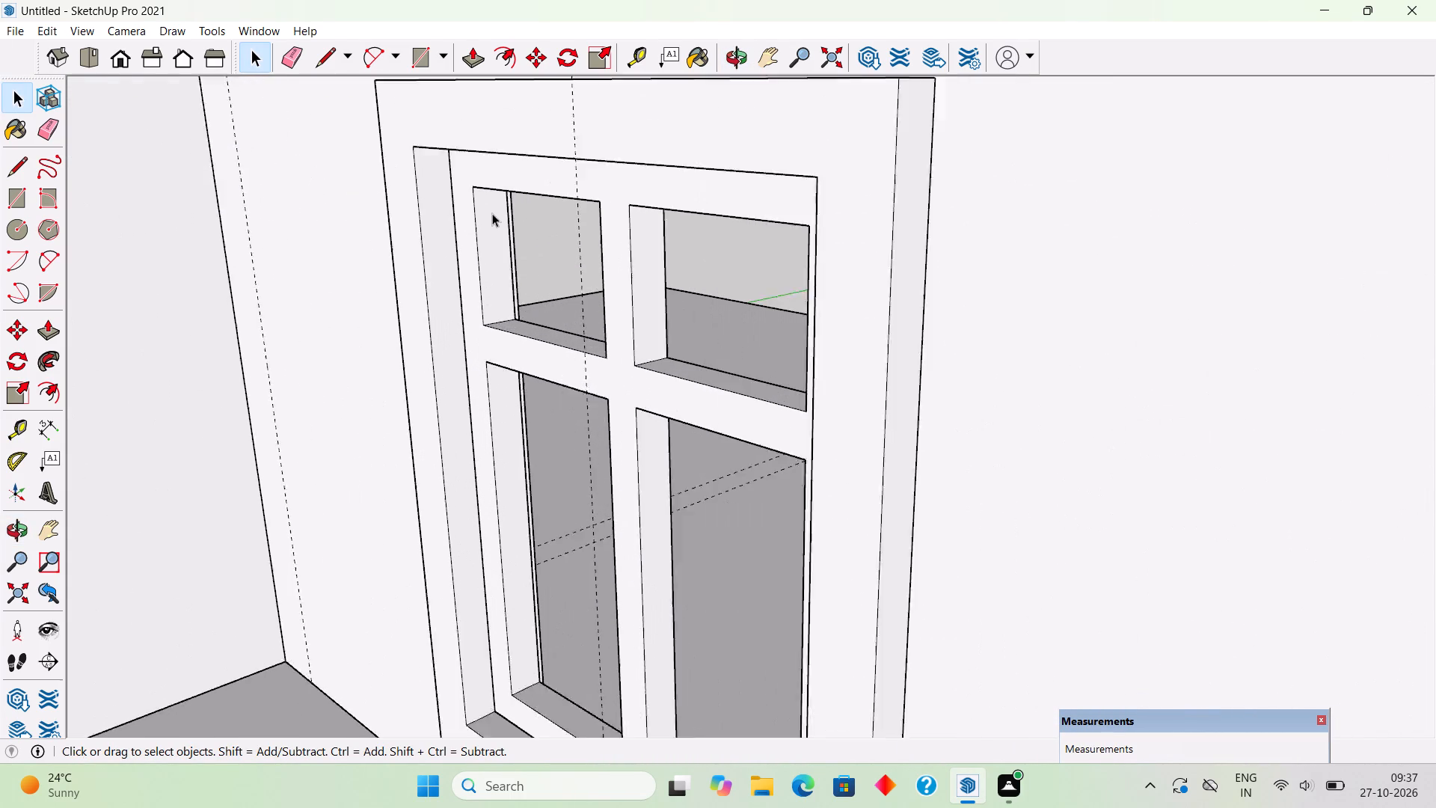
{"action": "scroll", "coordinate": [492, 213], "scroll_direction": "up", "scroll_amount": 2}
{"action": "middle_click_drag", "start_coordinate": [475, 236], "coordinate": [464, 174]}
{"action": "scroll", "coordinate": [479, 107], "scroll_direction": "up", "scroll_amount": 3}
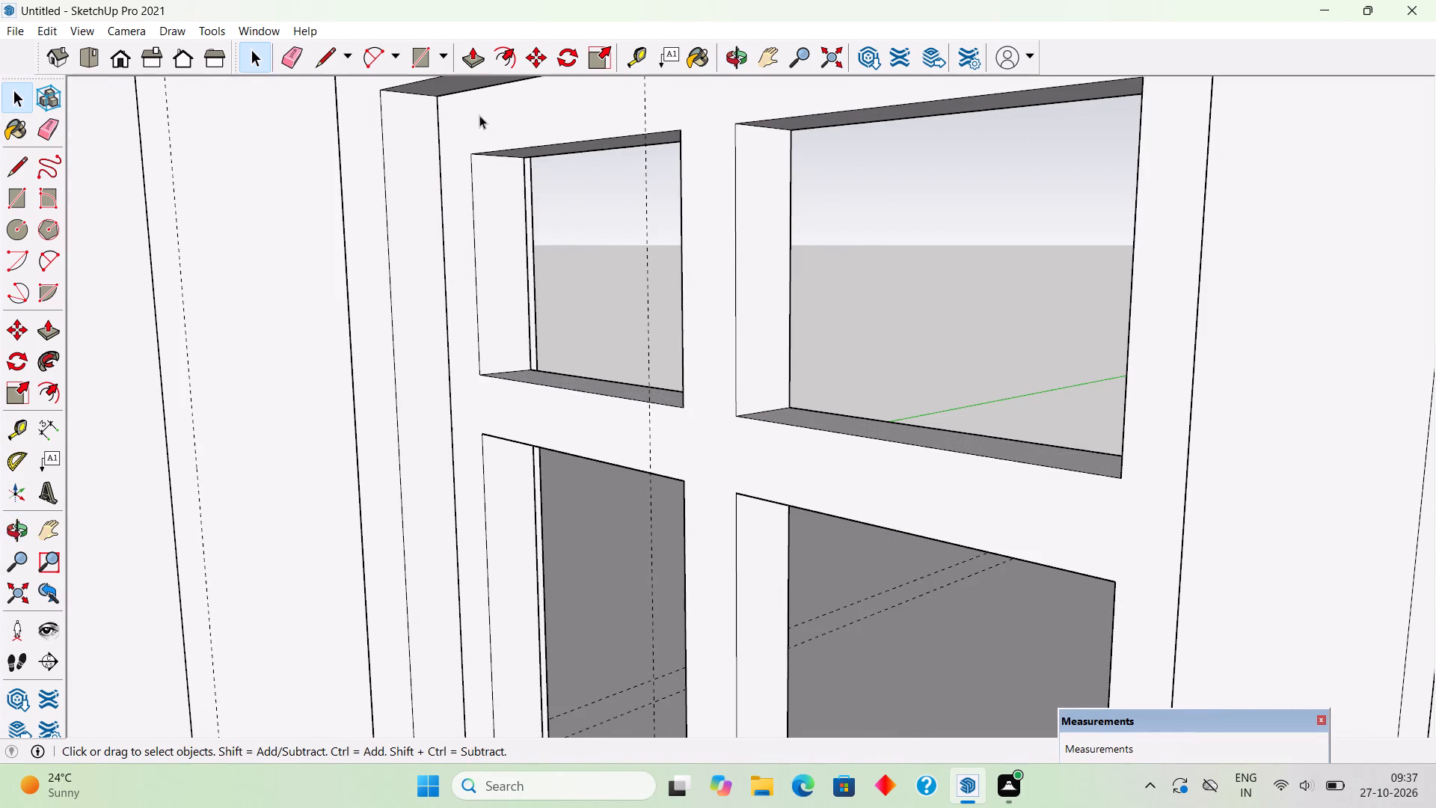
{"action": "key", "text": "t"}
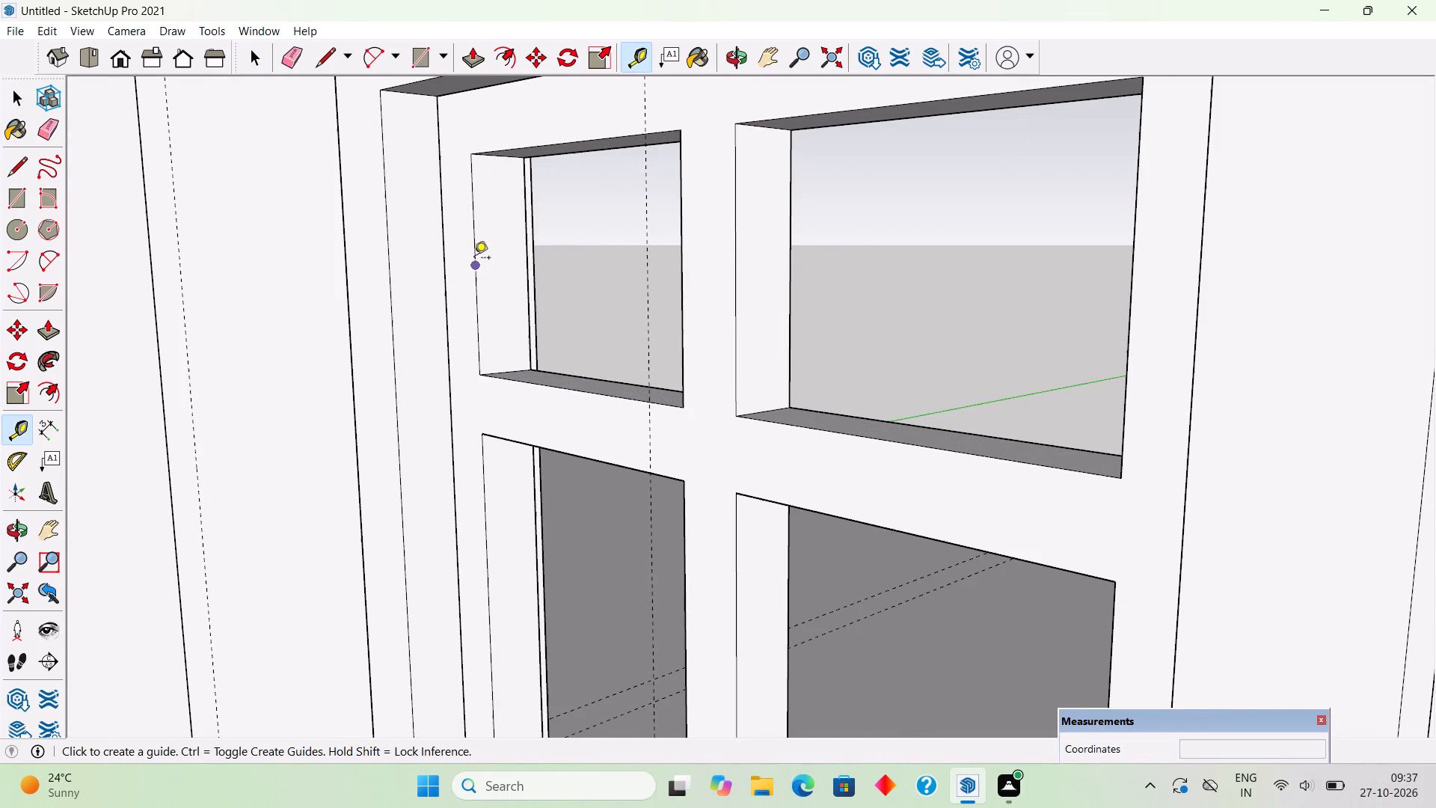
{"action": "left_click", "coordinate": [474, 259]}
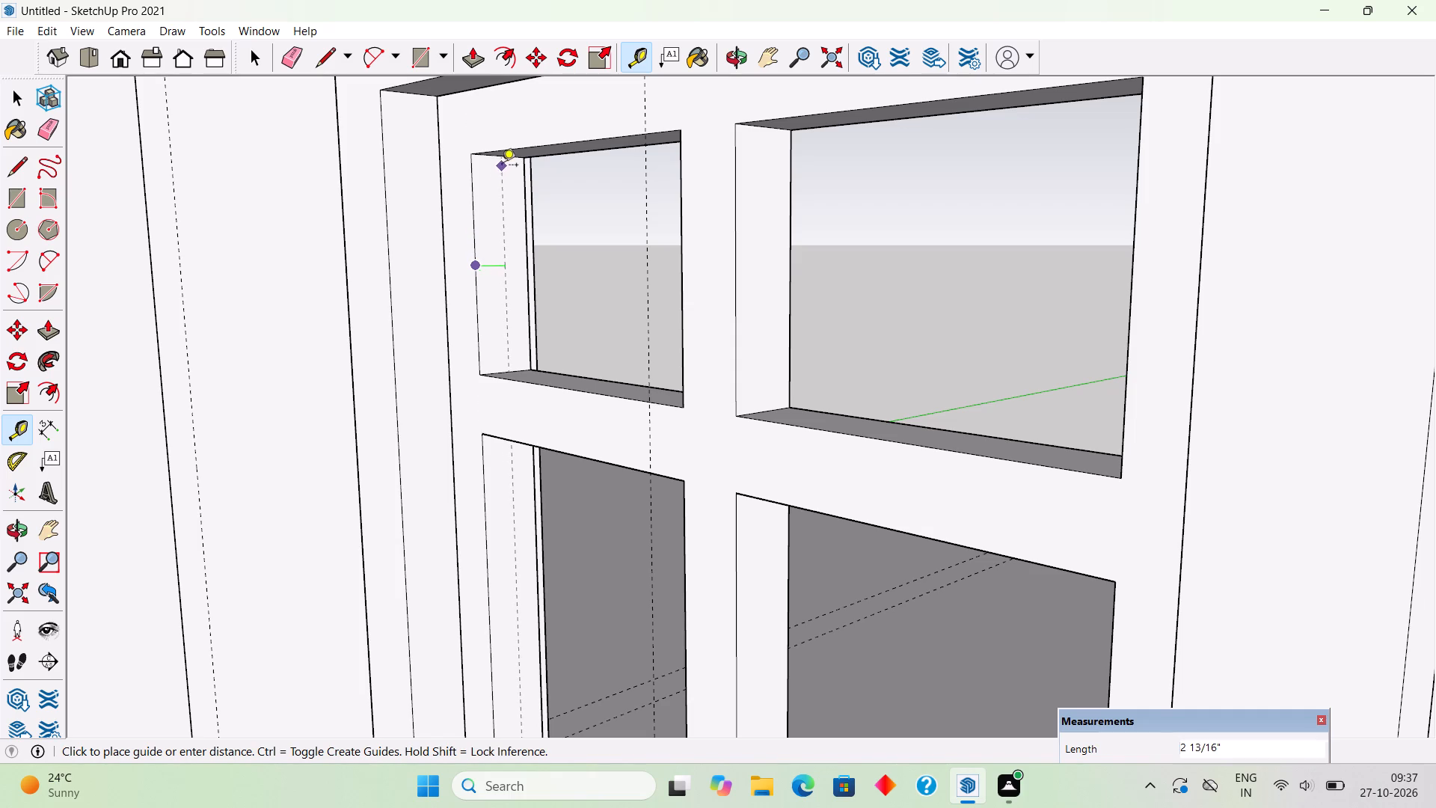
{"action": "left_click", "coordinate": [503, 159]}
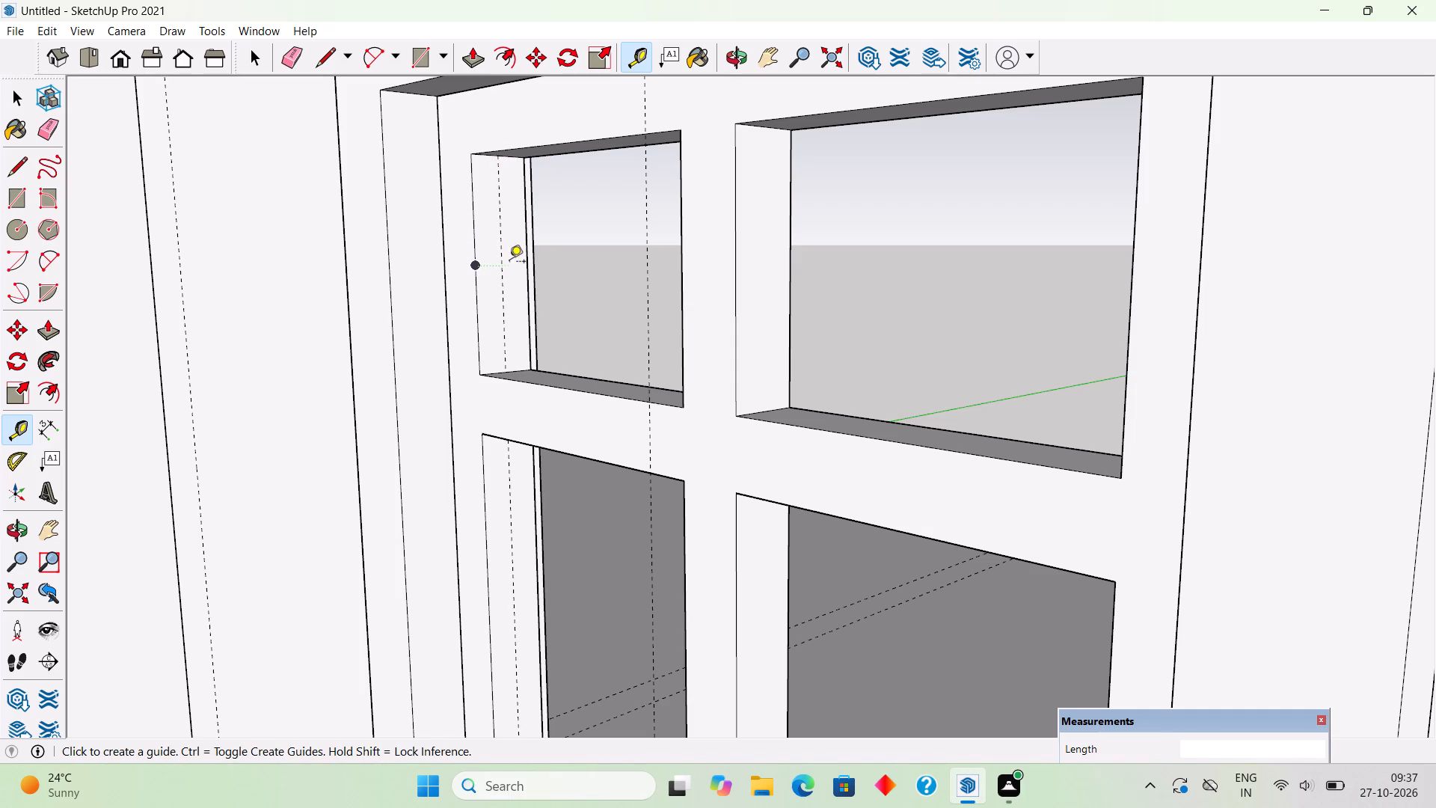
{"action": "left_click", "coordinate": [494, 370]}
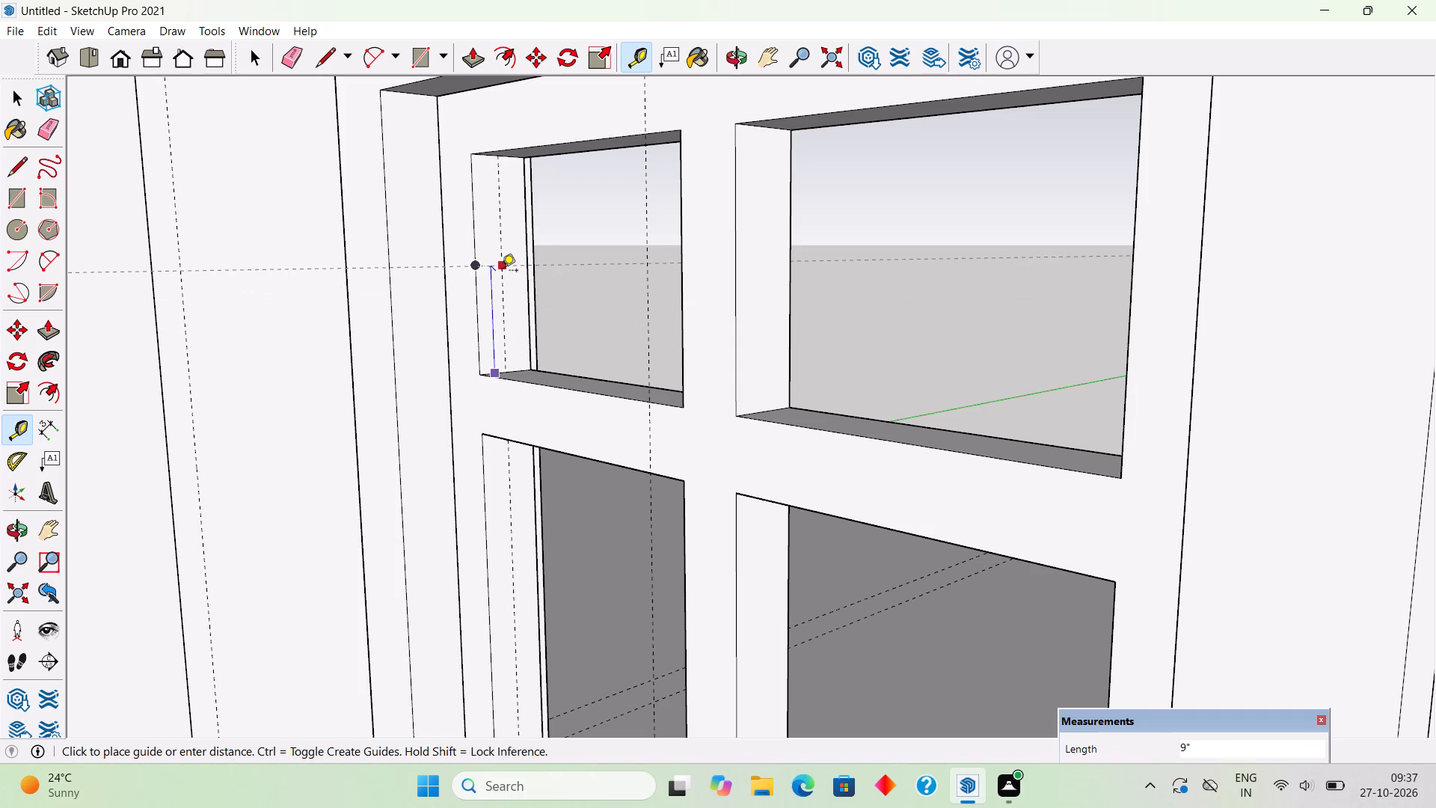
{"action": "left_click", "coordinate": [502, 272]}
Draw a 1" radius circle at the guide crossing and extrude it 4' 8" as a horizontal bar across both upper panes.
{"action": "key", "text": "c"}
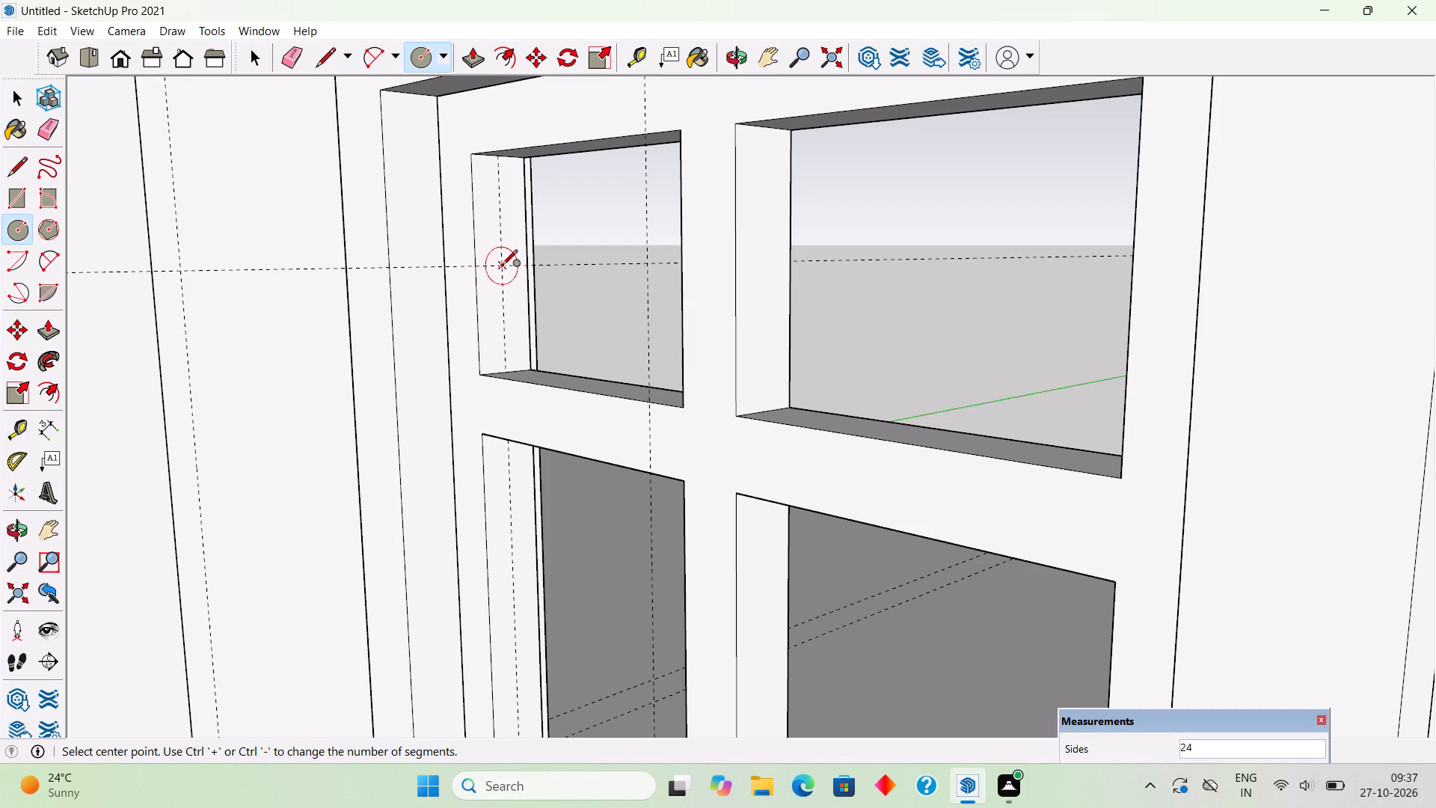
{"action": "left_click", "coordinate": [503, 265]}
{"action": "type", "text": "1\""}
{"action": "key", "text": "Return"}
{"action": "key", "text": "space"}
{"action": "type", "text": "p"}
{"action": "left_click", "coordinate": [508, 271]}
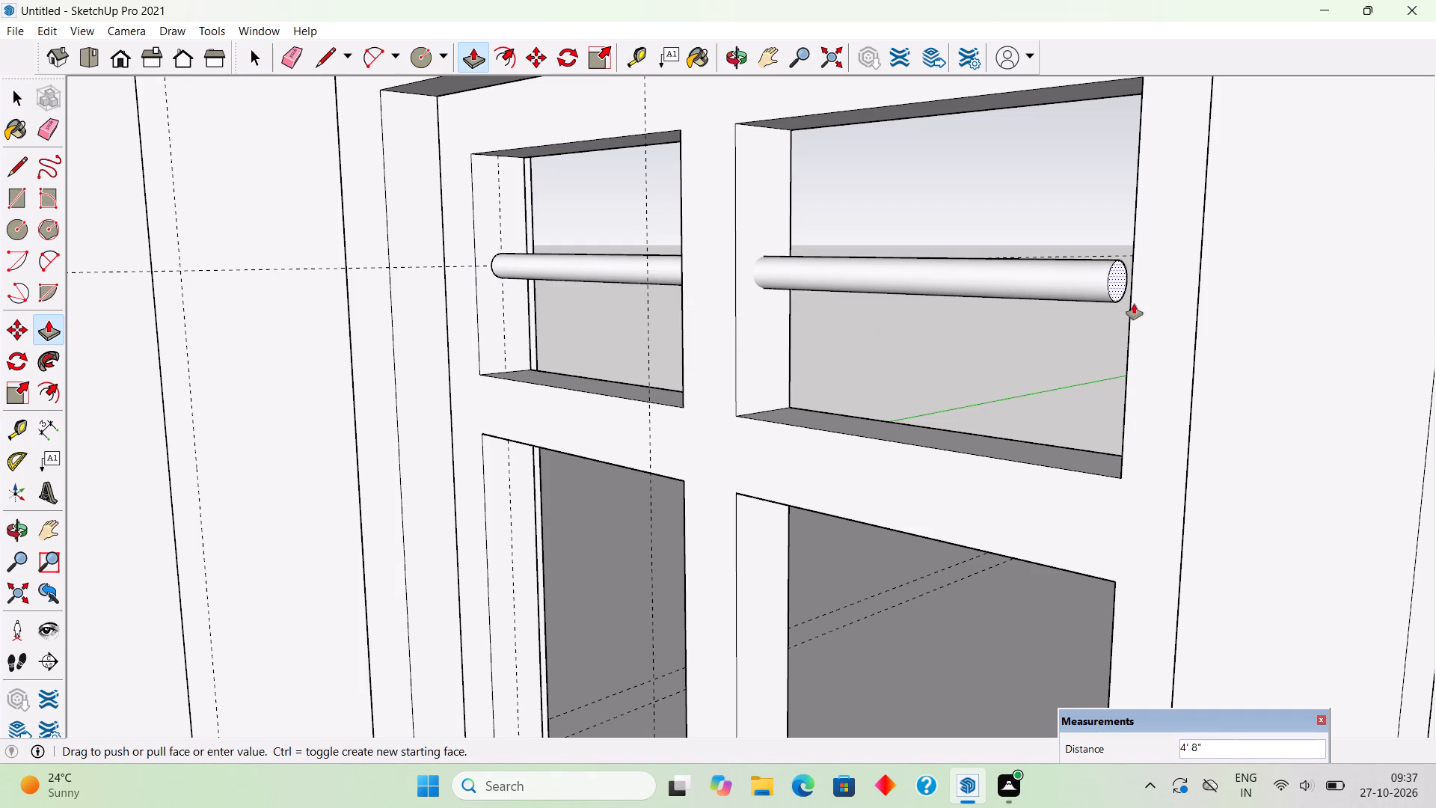
{"action": "left_click", "coordinate": [1132, 261]}
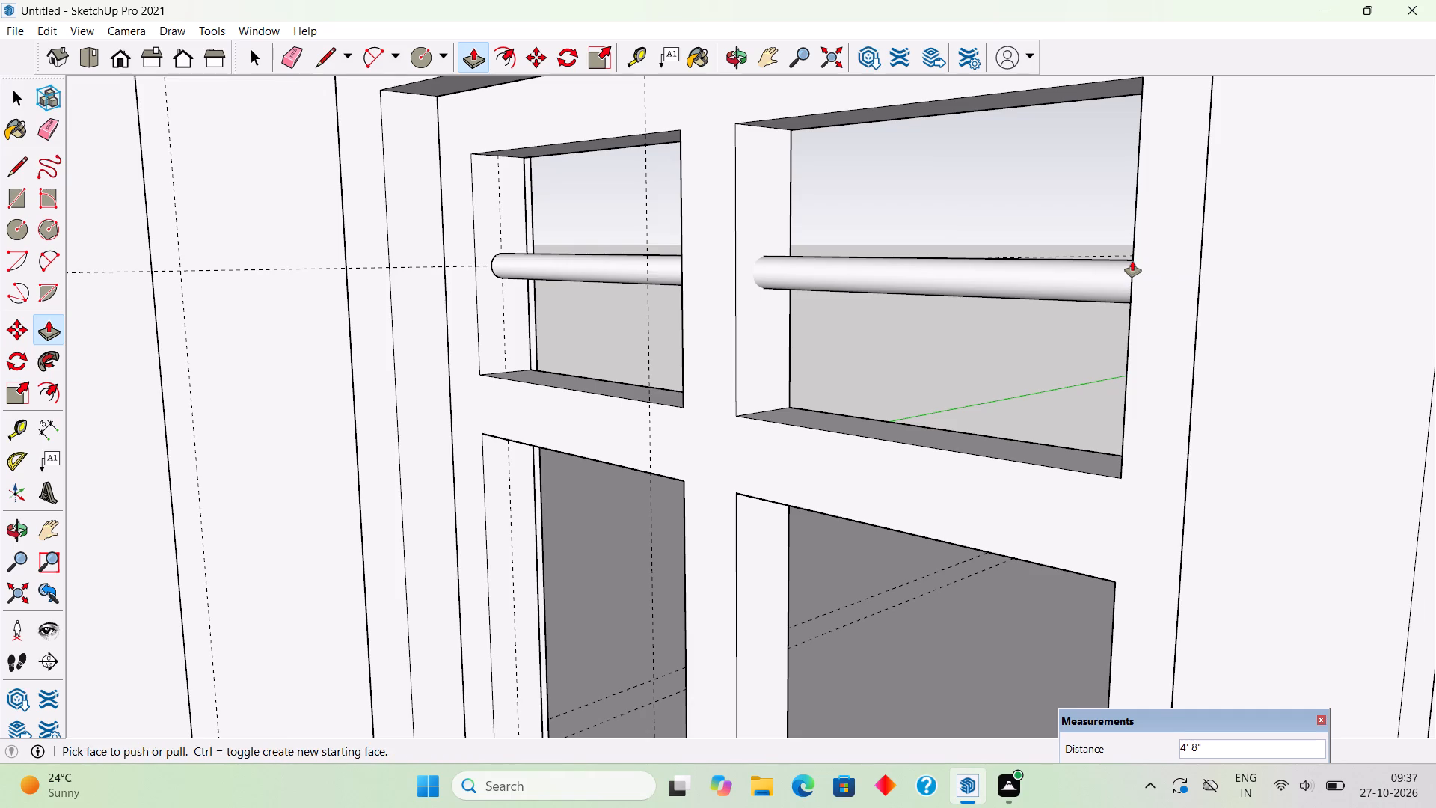
Select all connected geometry of the horizontal bar and make it a group.
{"action": "key", "text": "space"}
{"action": "triple_click", "coordinate": [914, 271]}
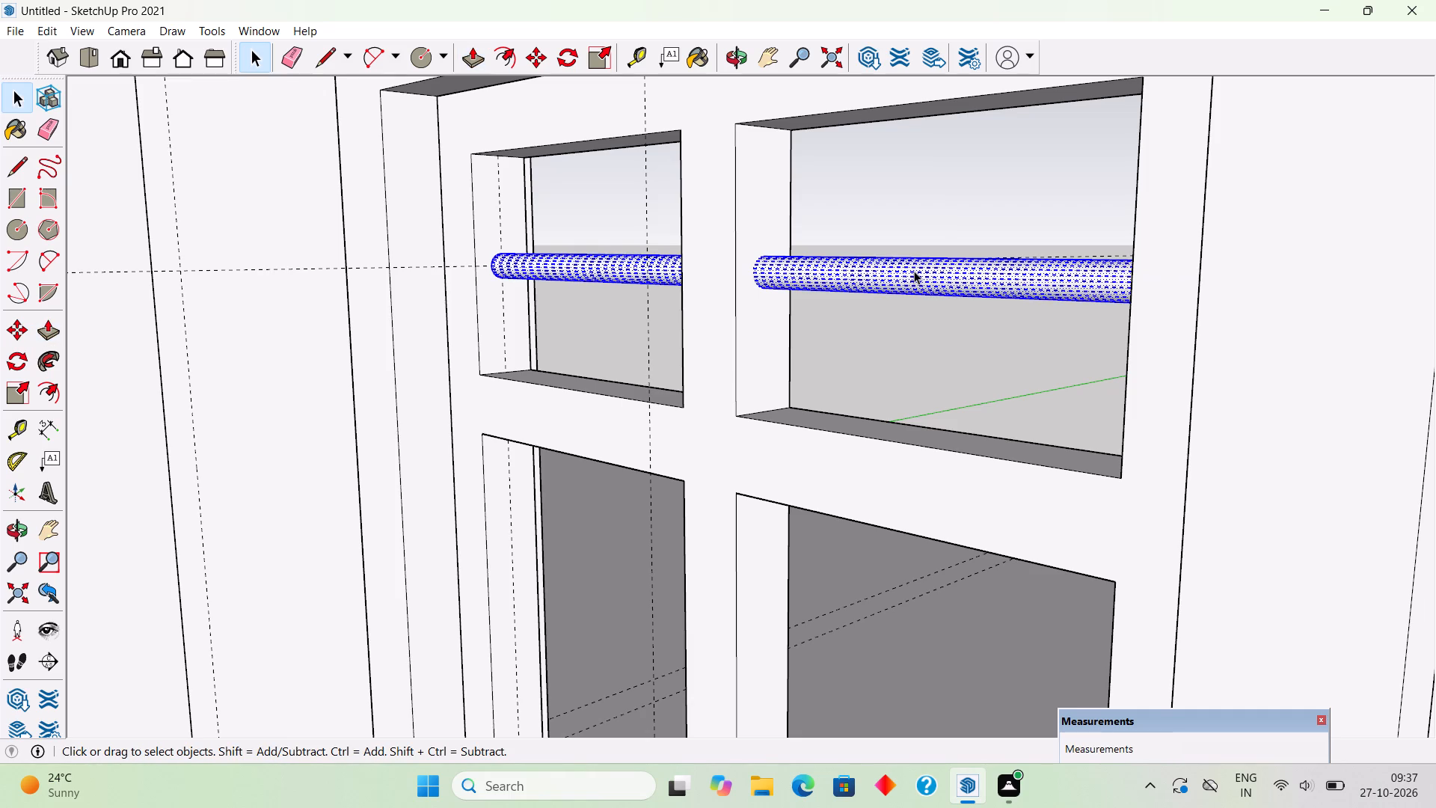
{"action": "right_click", "coordinate": [914, 271]}
{"action": "left_click", "coordinate": [939, 431]}
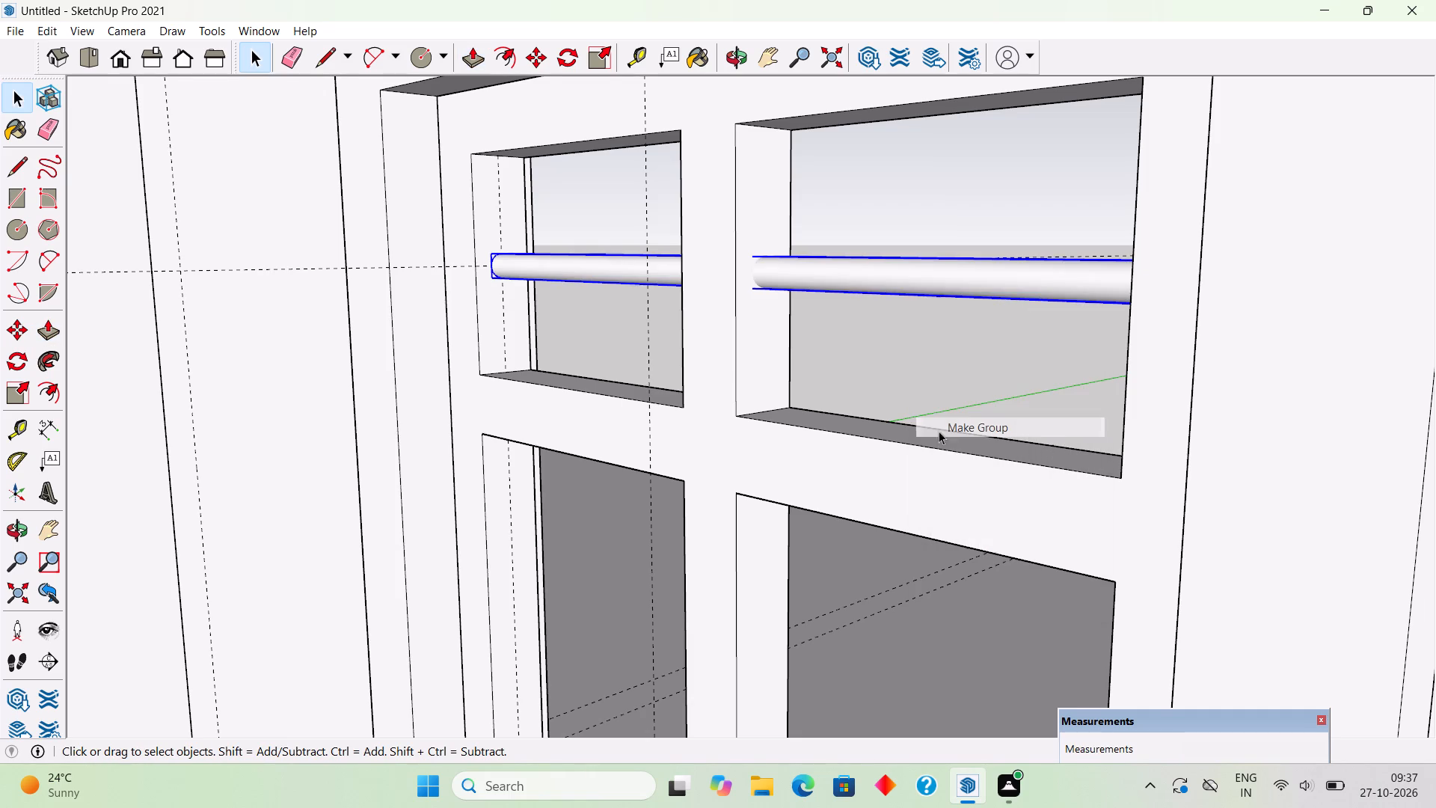
{"action": "left_click", "coordinate": [905, 378]}
Place a lengthwise guide at mid-depth along the bottom inner face of the upper panes.
{"action": "scroll", "coordinate": [896, 383], "scroll_direction": "down", "scroll_amount": 5}
{"action": "middle_click_drag", "start_coordinate": [784, 408], "coordinate": [1027, 528]}
{"action": "scroll", "coordinate": [877, 410], "scroll_direction": "up", "scroll_amount": 5}
{"action": "scroll", "coordinate": [1069, 325], "scroll_direction": "up", "scroll_amount": 3}
{"action": "middle_click_drag", "start_coordinate": [1068, 464], "coordinate": [1114, 475]}
{"action": "scroll", "coordinate": [1109, 314], "scroll_direction": "up", "scroll_amount": 3}
{"action": "key", "text": "t"}
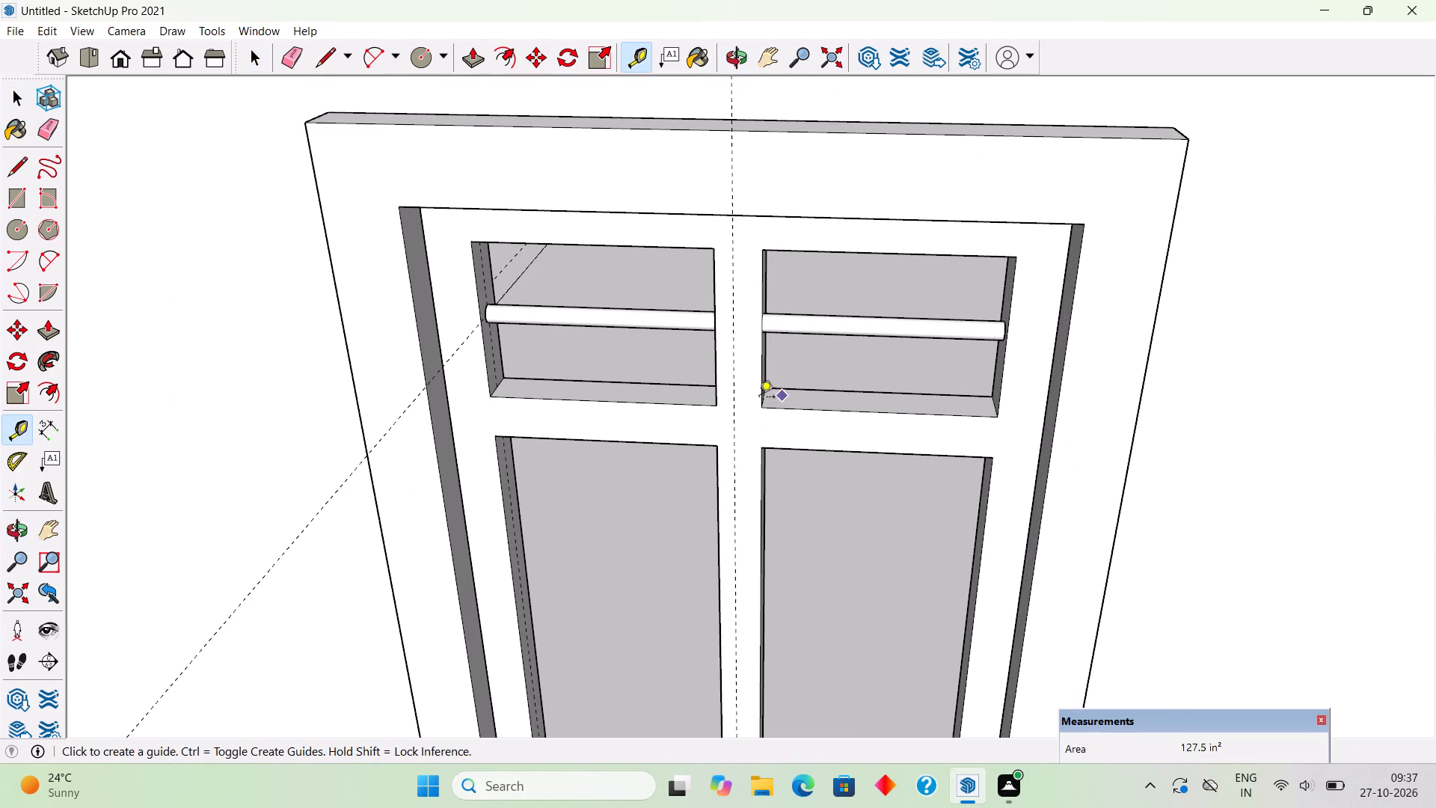
{"action": "scroll", "coordinate": [549, 394], "scroll_direction": "up", "scroll_amount": 4}
{"action": "left_click", "coordinate": [503, 403]}
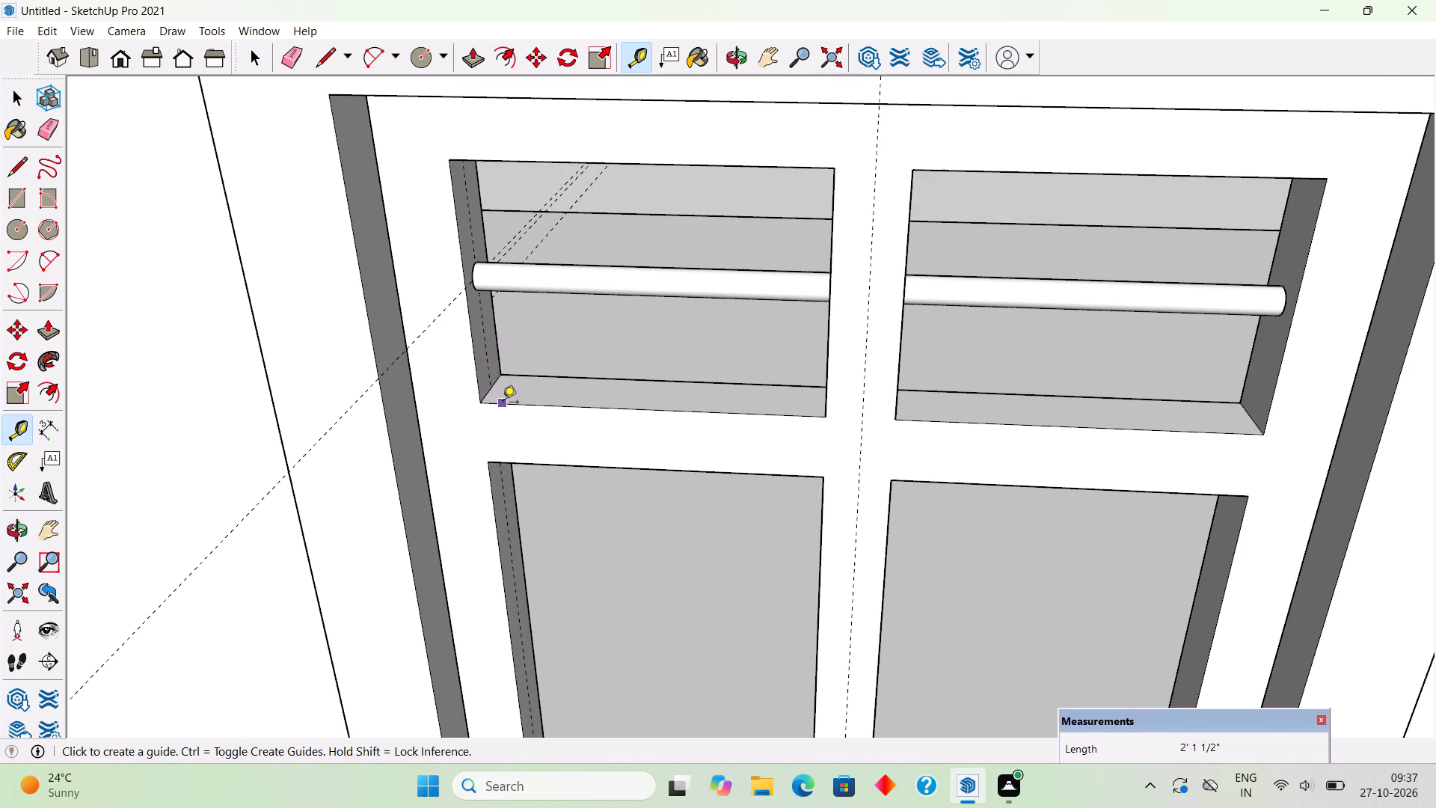
{"action": "left_click", "coordinate": [494, 390]}
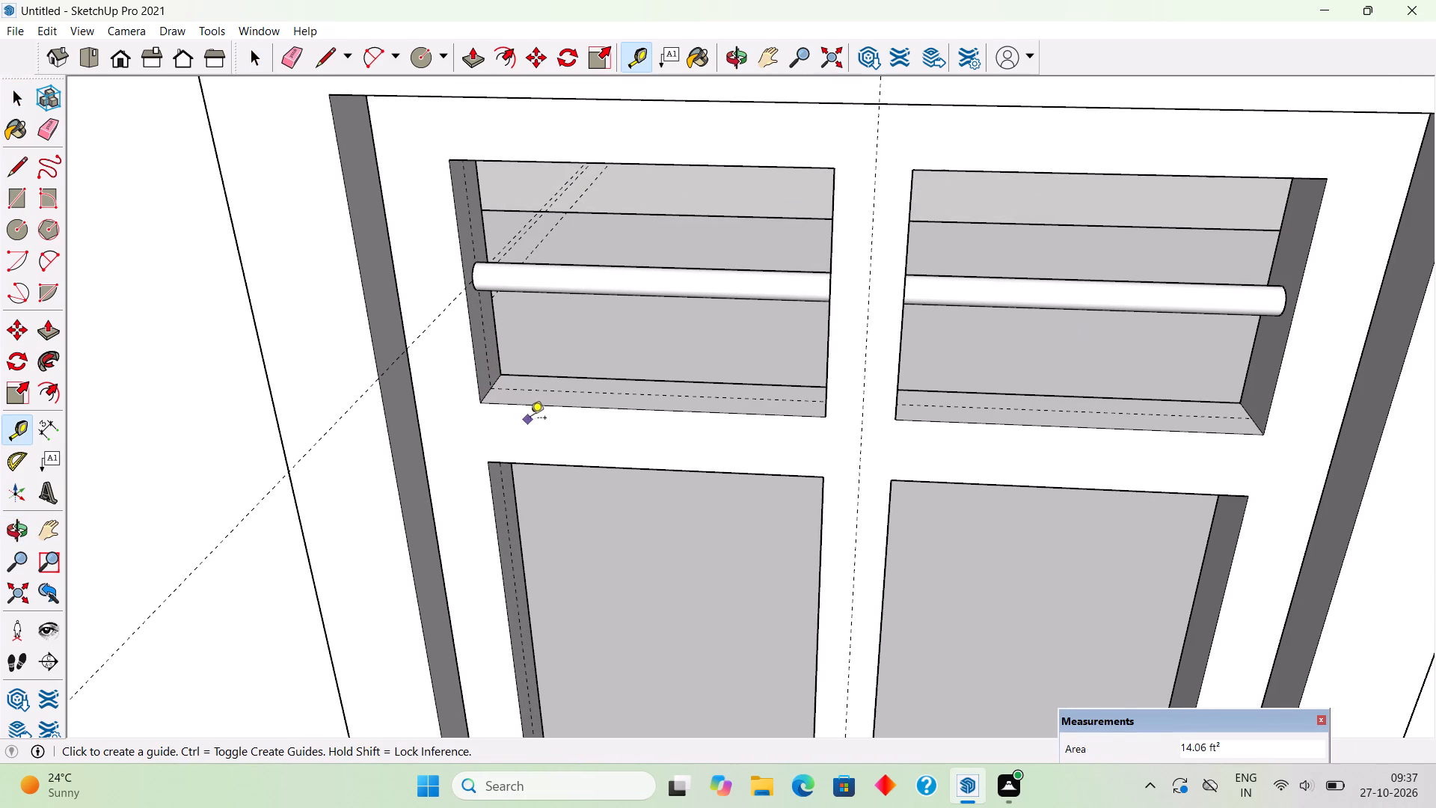
Place a guide across the middle of the upper-left pane's bottom face, plus guides offset 5" to either side of it.
{"action": "middle_click_drag", "start_coordinate": [567, 450], "coordinate": [644, 559]}
{"action": "scroll", "coordinate": [777, 391], "scroll_direction": "up", "scroll_amount": 4}
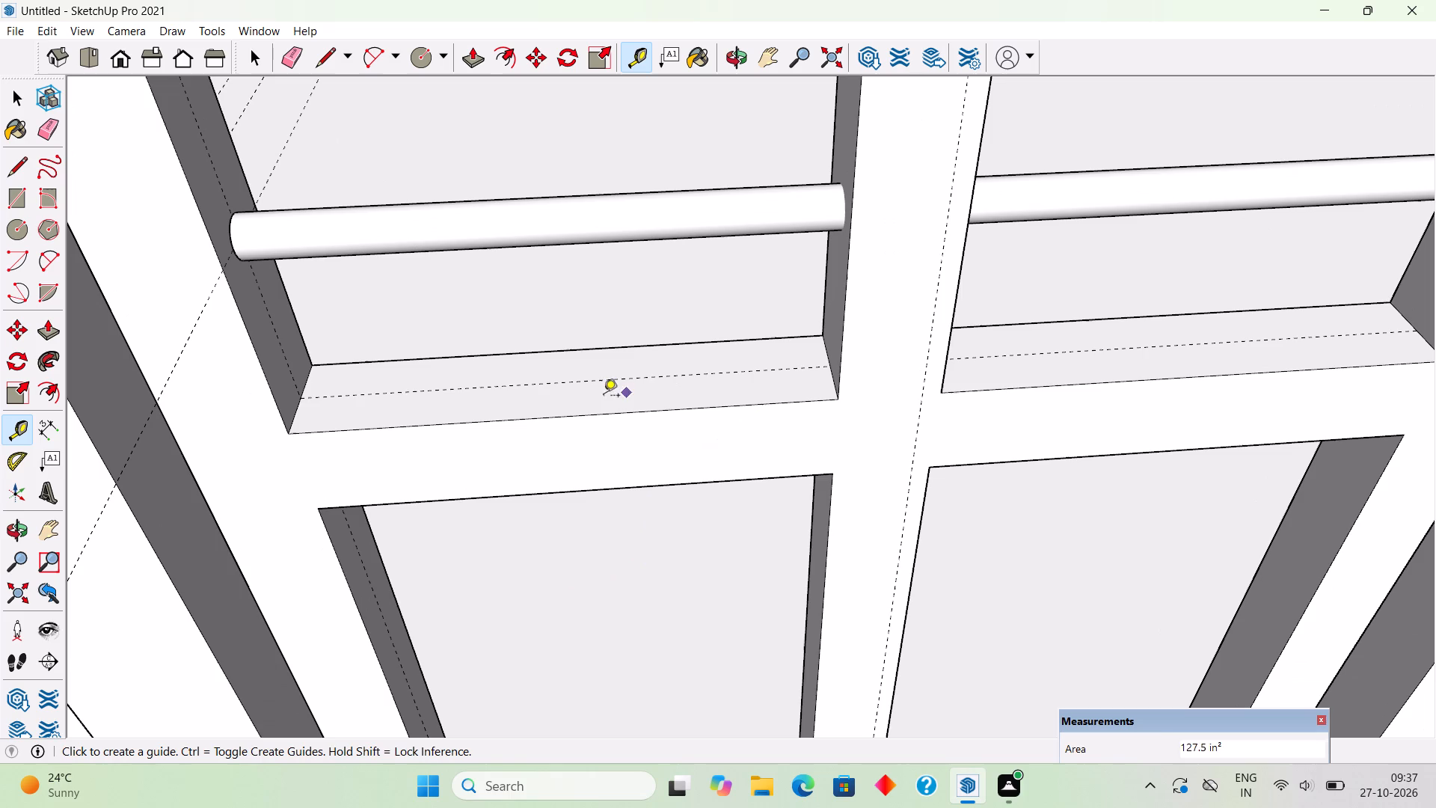
{"action": "left_click", "coordinate": [298, 415]}
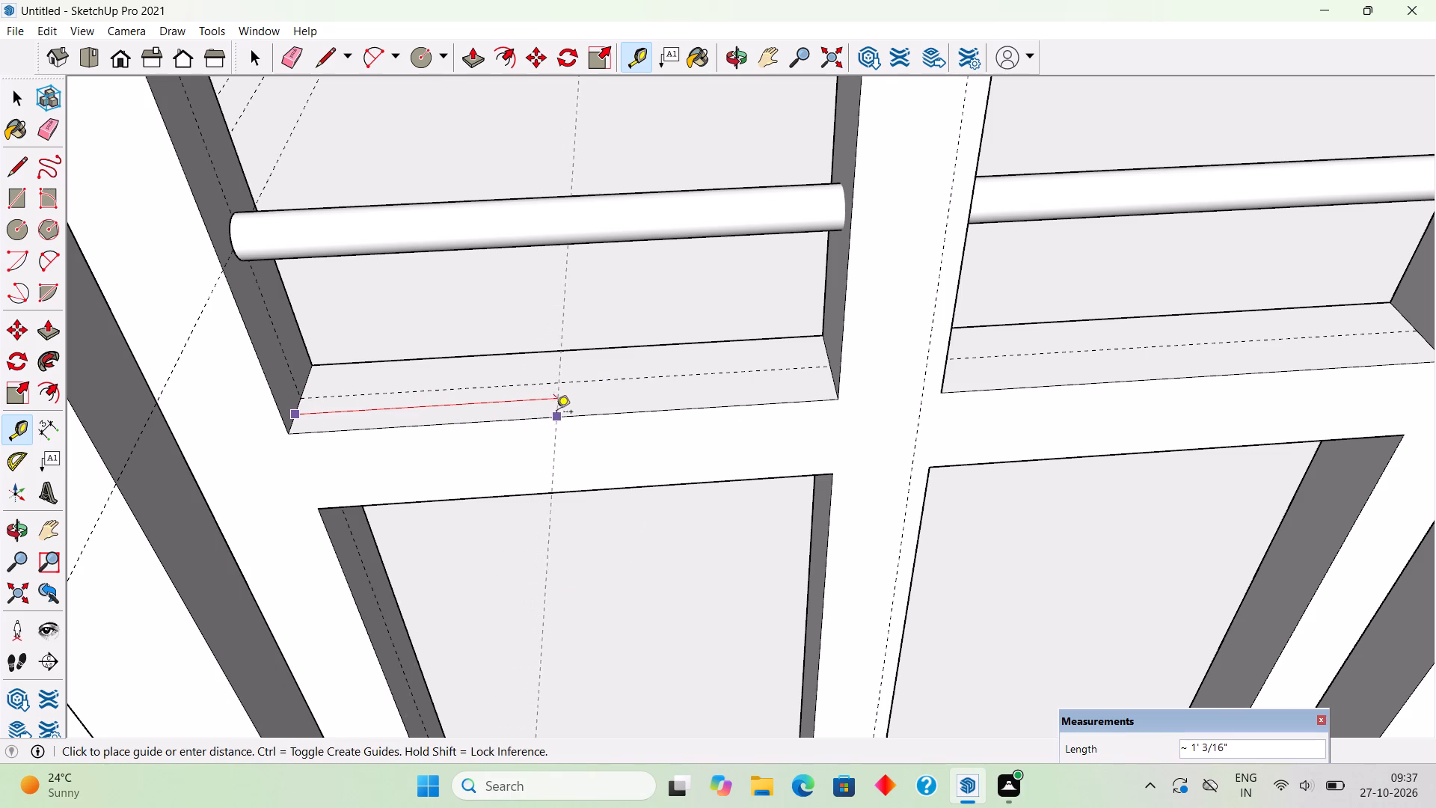
{"action": "left_click", "coordinate": [567, 413]}
{"action": "left_click", "coordinate": [569, 399]}
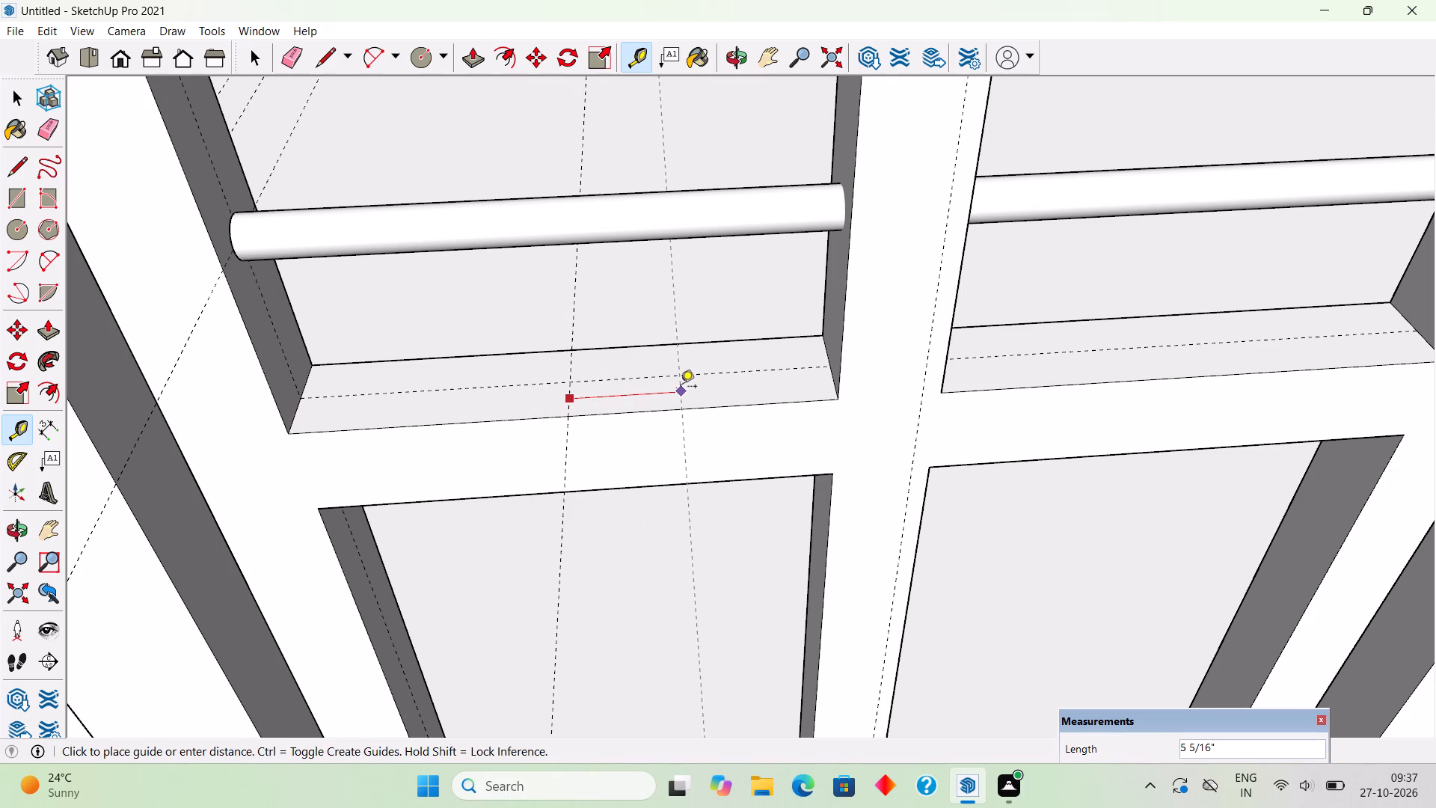
{"action": "type", "text": "5\""}
{"action": "key", "text": "Return"}
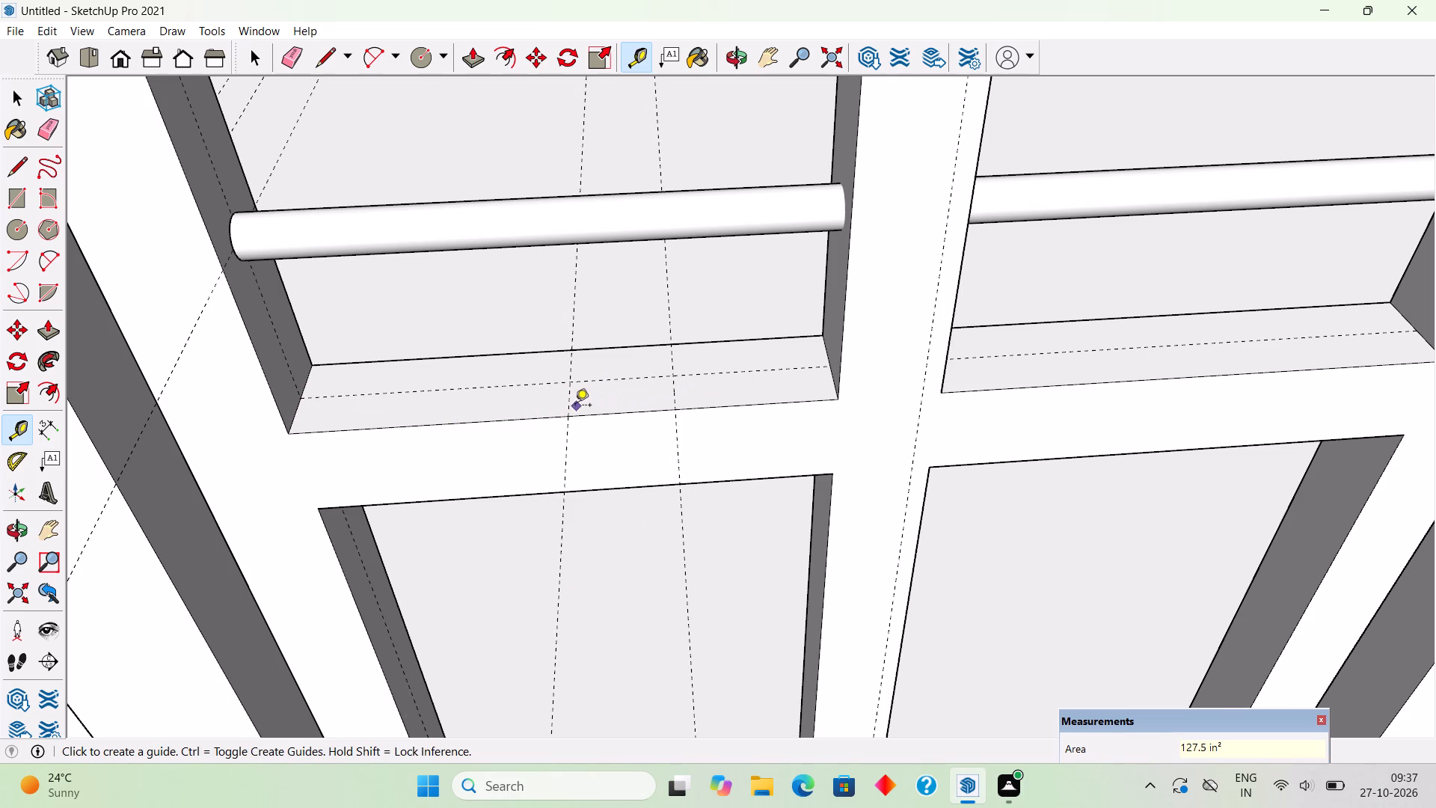
{"action": "left_click", "coordinate": [572, 404]}
{"action": "type", "text": "5\""}
{"action": "key", "text": "Return"}
Place a guide across the upper-right pane's bottom face 1' 3/4" from its side, plus guides offset 5" to either side.
{"action": "middle_click_drag", "start_coordinate": [956, 355], "coordinate": [852, 358]}
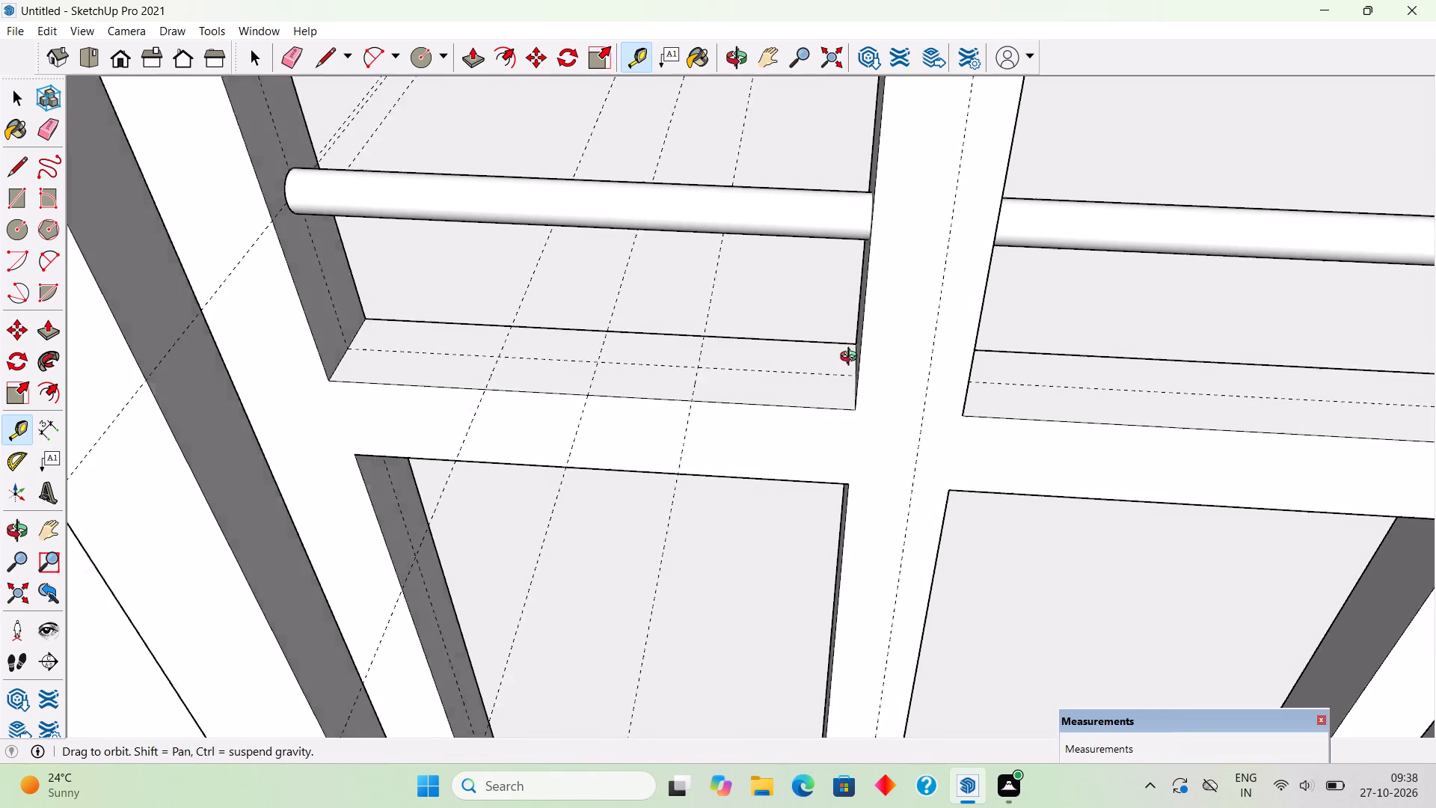
{"action": "middle_click_drag", "start_coordinate": [852, 358], "coordinate": [749, 358]}
{"action": "scroll", "coordinate": [749, 358], "scroll_direction": "down", "scroll_amount": 3}
{"action": "scroll", "coordinate": [553, 368], "scroll_direction": "down", "scroll_amount": 3}
{"action": "scroll", "coordinate": [1224, 520], "scroll_direction": "up", "scroll_amount": 4}
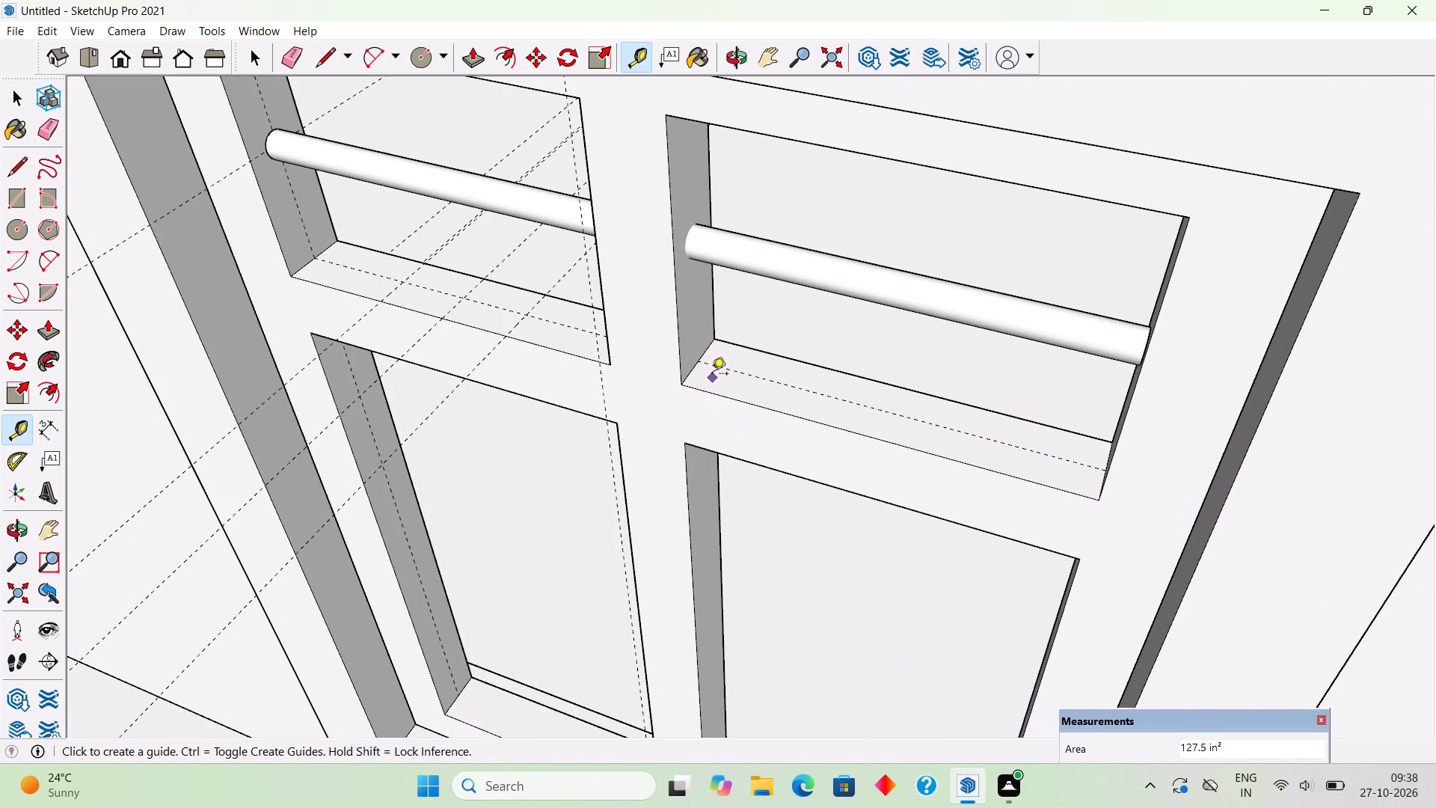
{"action": "left_click", "coordinate": [698, 374]}
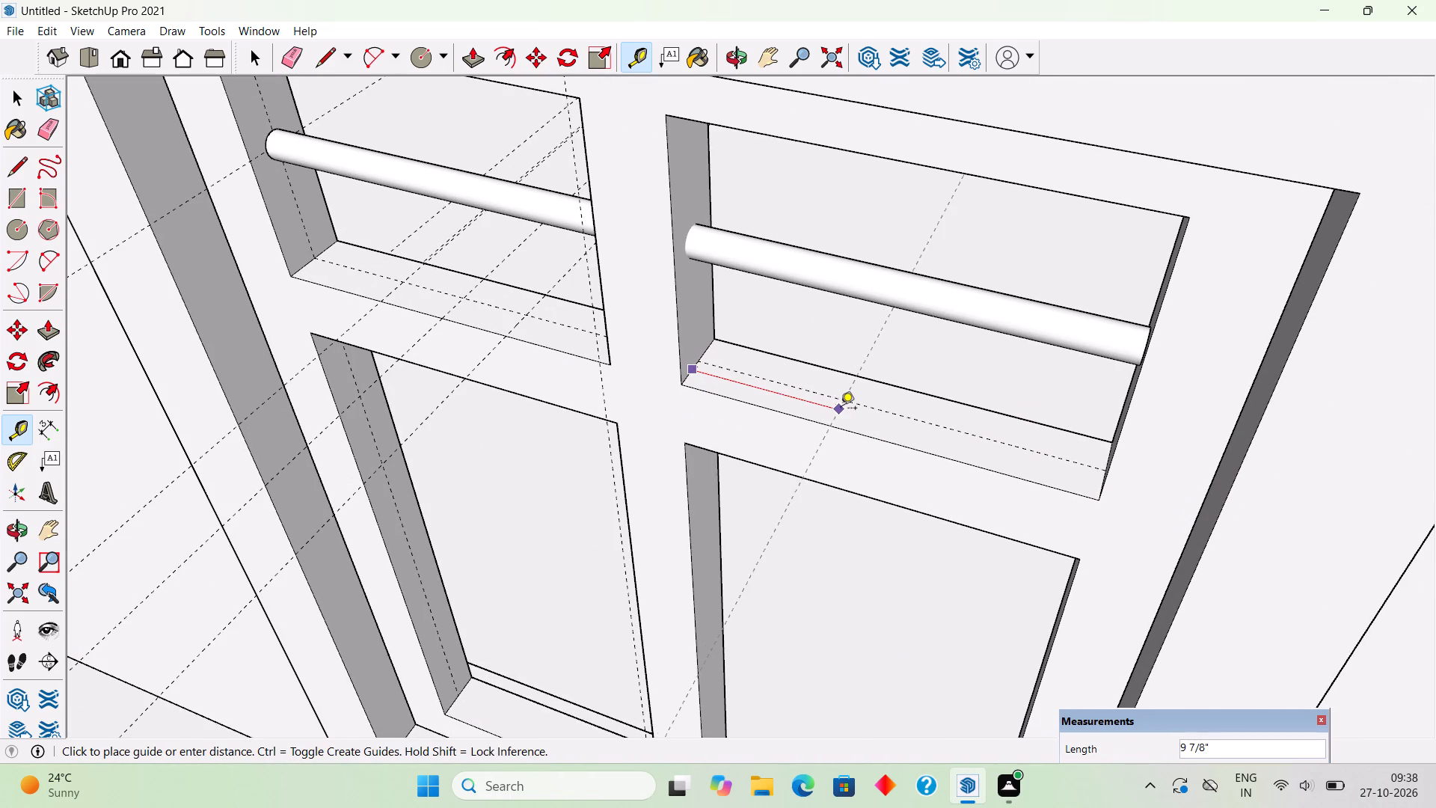
{"action": "left_click", "coordinate": [885, 446]}
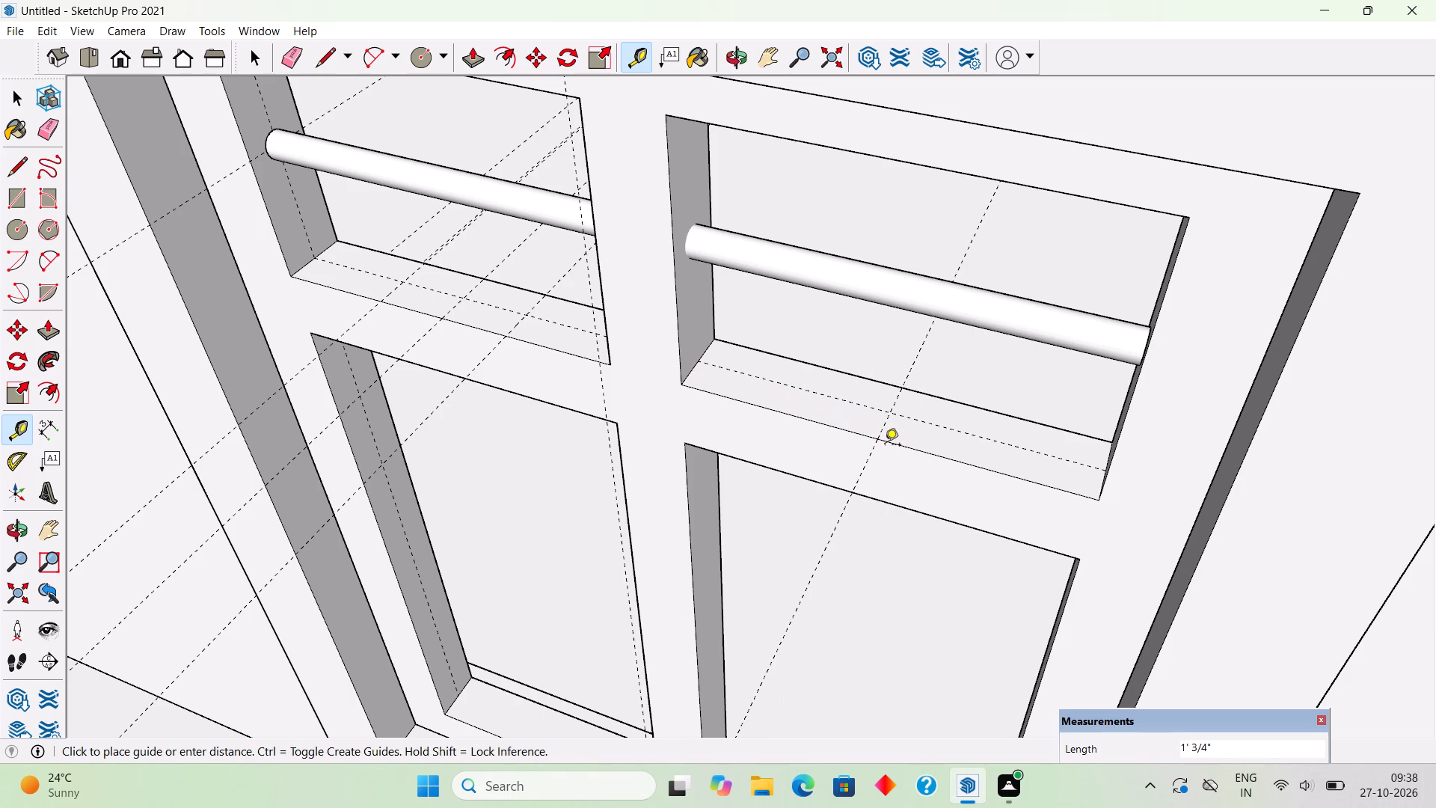
{"action": "left_click", "coordinate": [878, 428]}
{"action": "type", "text": "5\""}
{"action": "key", "text": "Return"}
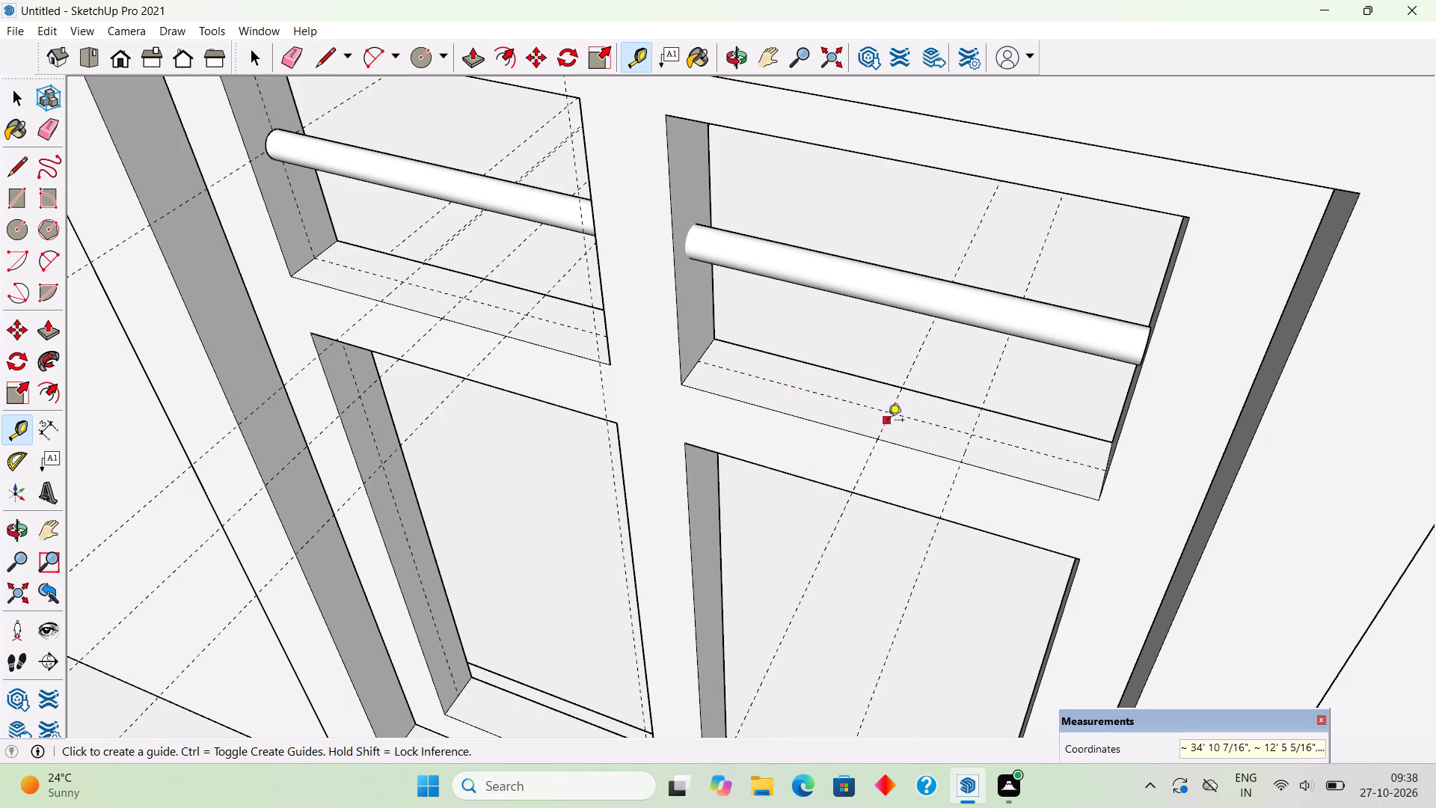
{"action": "left_click", "coordinate": [888, 421]}
{"action": "type", "text": "5\""}
{"action": "key", "text": "Return"}
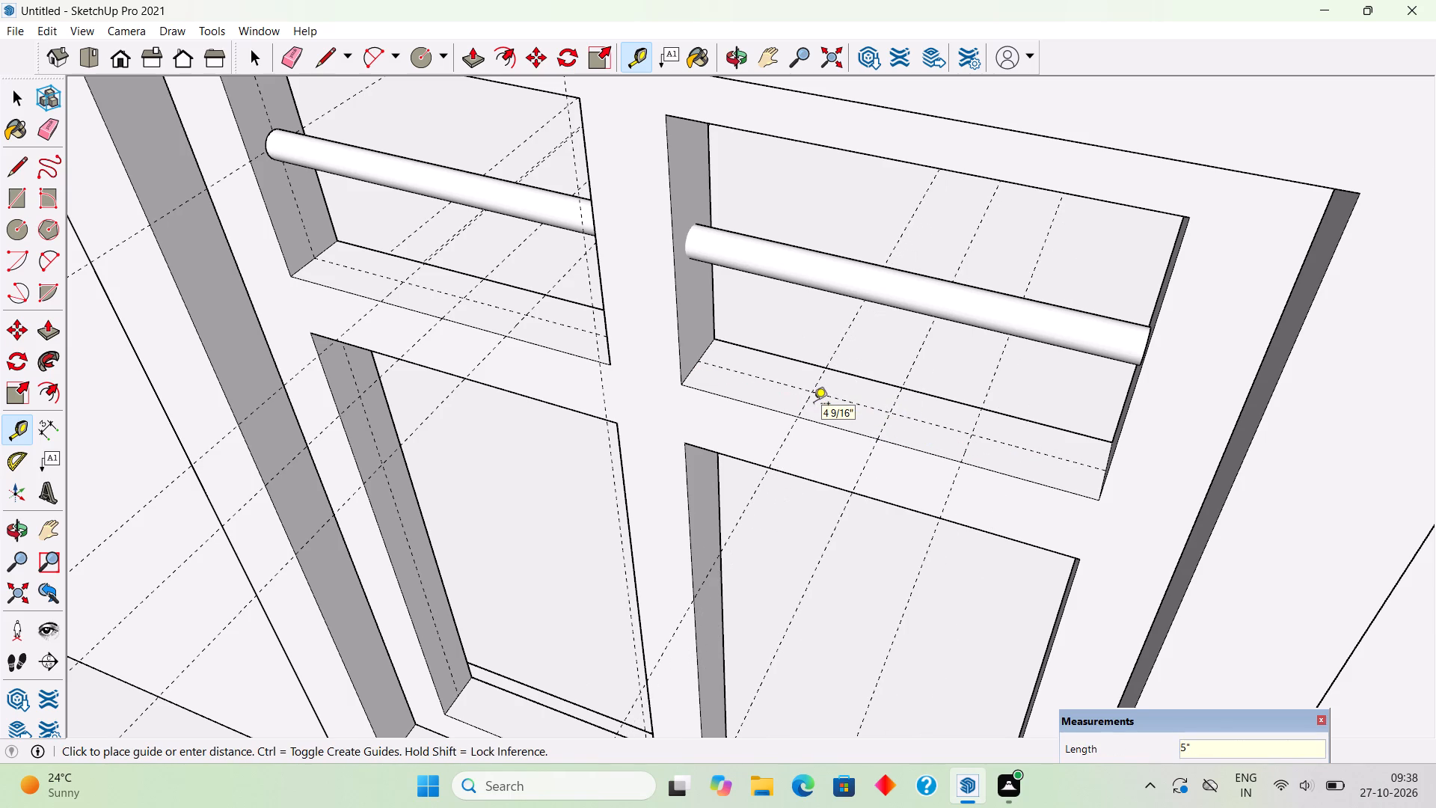
Draw four 1"-radius circles on the upper panes' bottom faces, two per pane, centred where the offset guides cross the mid-depth guide.
{"action": "key", "text": "c"}
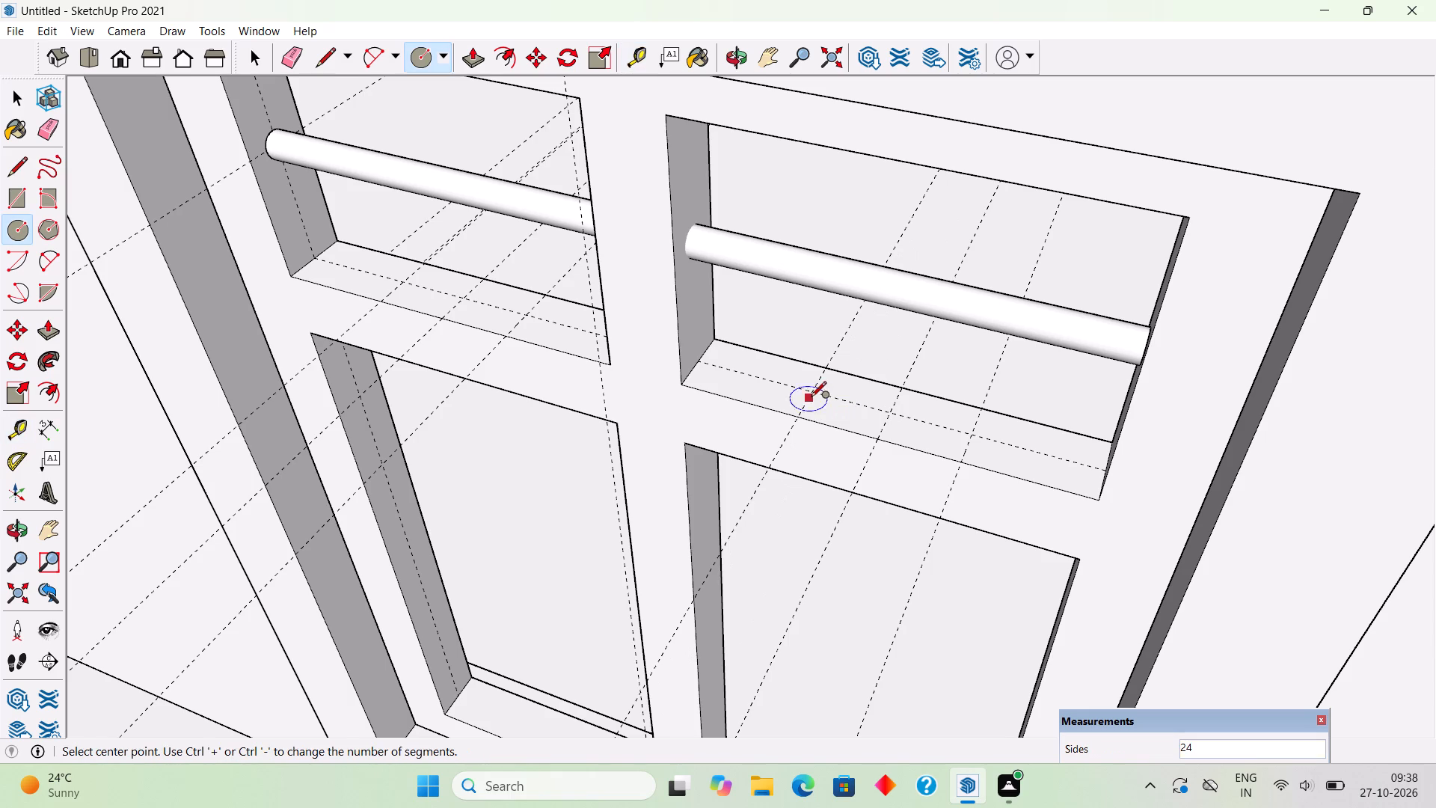
{"action": "left_click", "coordinate": [809, 394]}
{"action": "type", "text": "1\""}
{"action": "key", "text": "Return"}
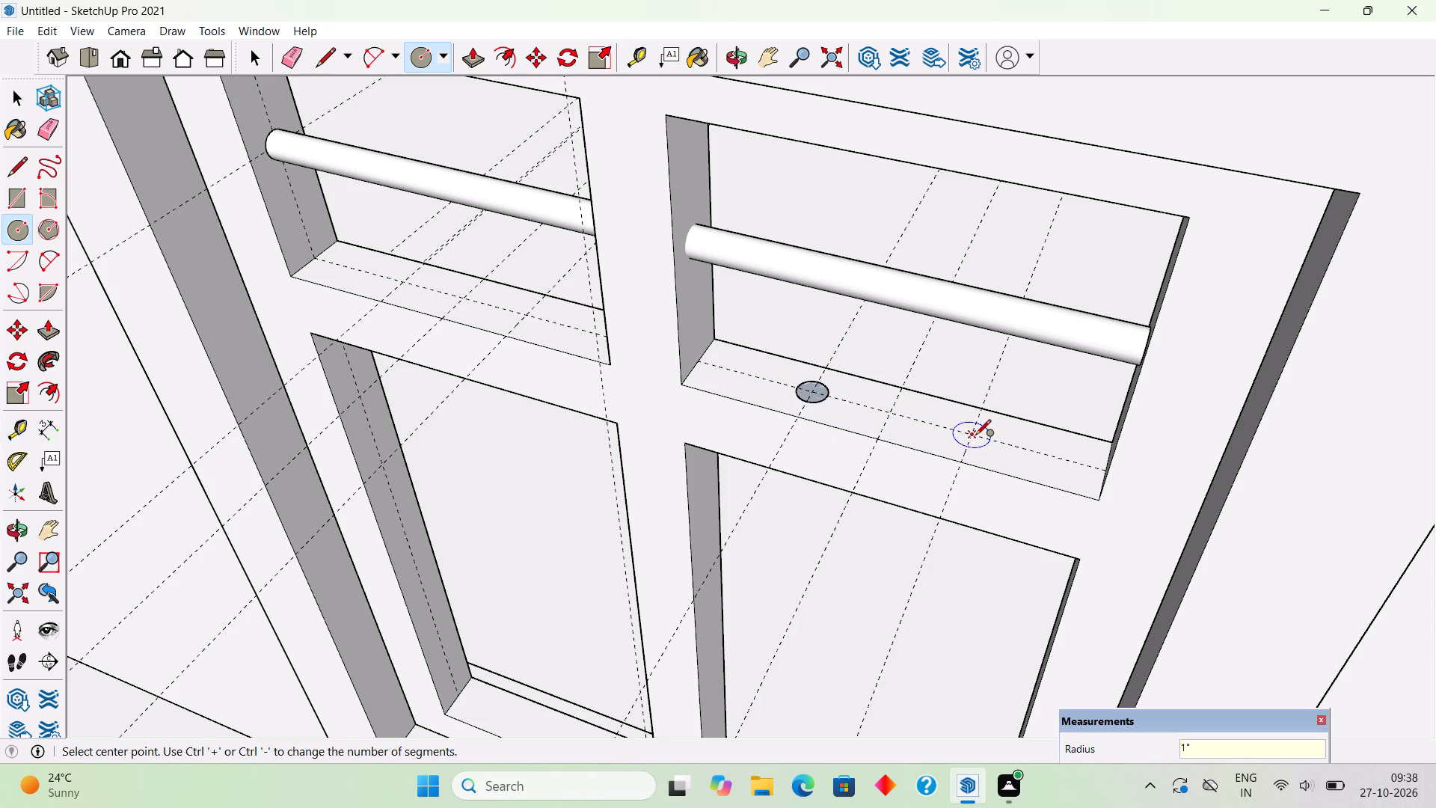
{"action": "left_click", "coordinate": [975, 436]}
{"action": "type", "text": "1\""}
{"action": "key", "text": "Return"}
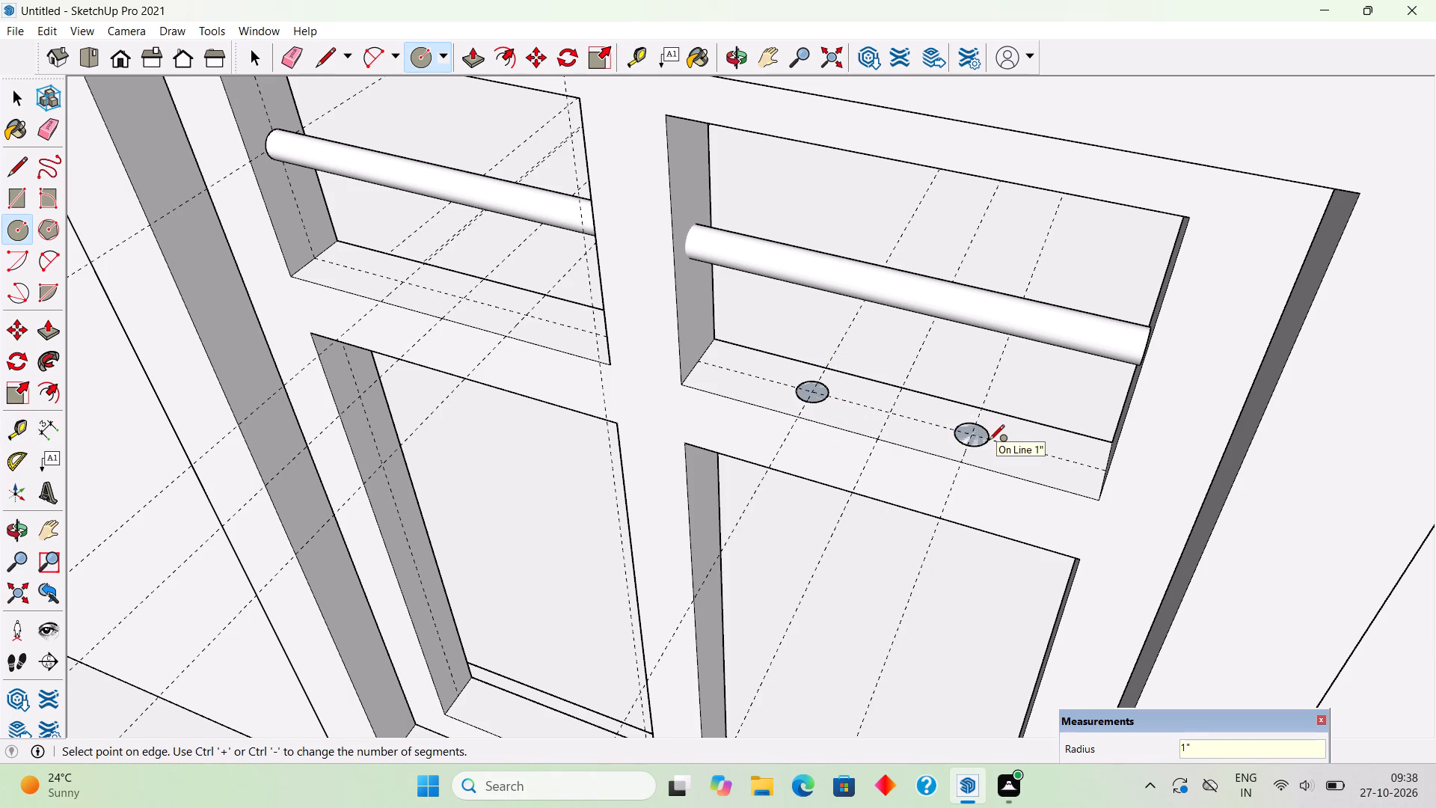
{"action": "left_click", "coordinate": [532, 316]}
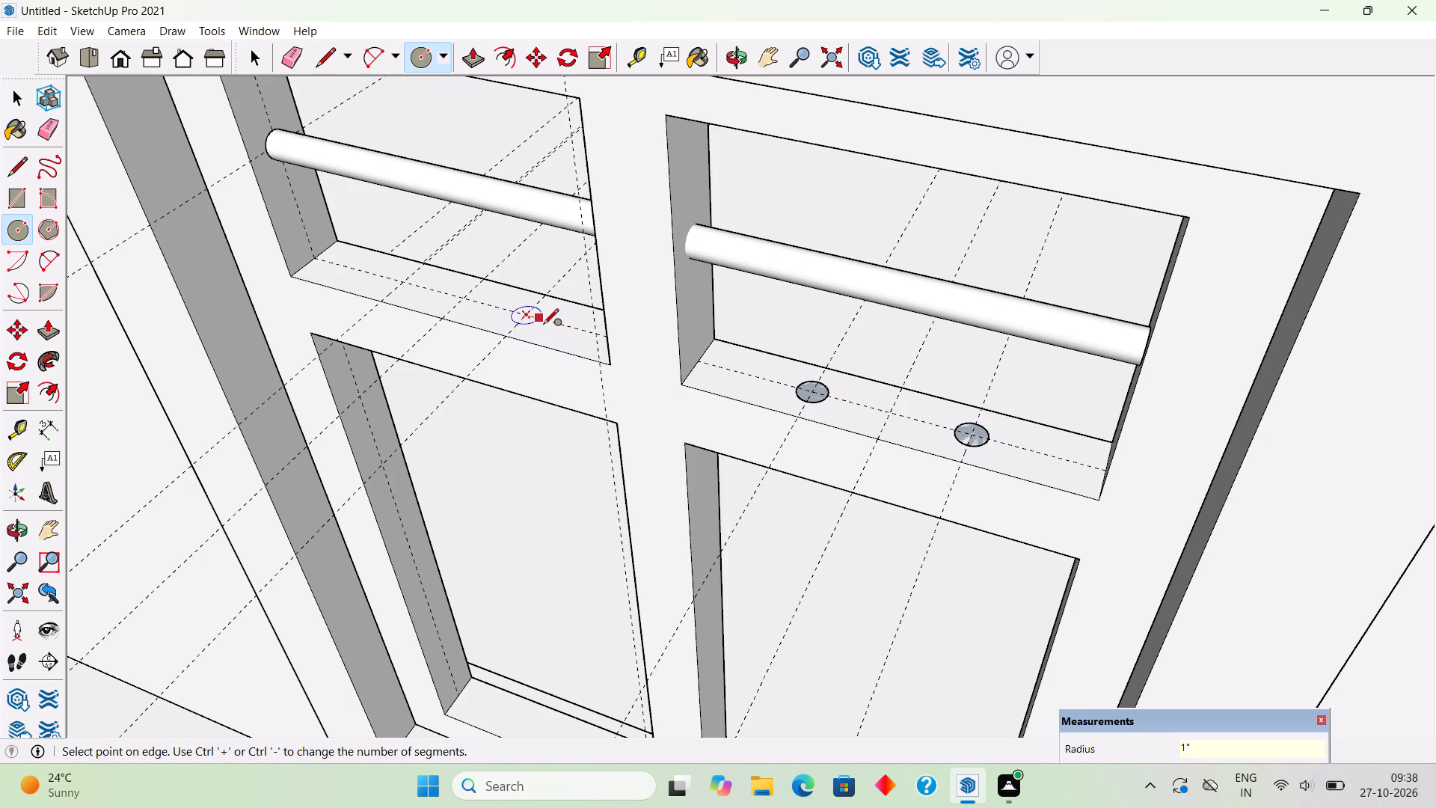
{"action": "type", "text": "1\""}
{"action": "key", "text": "Return"}
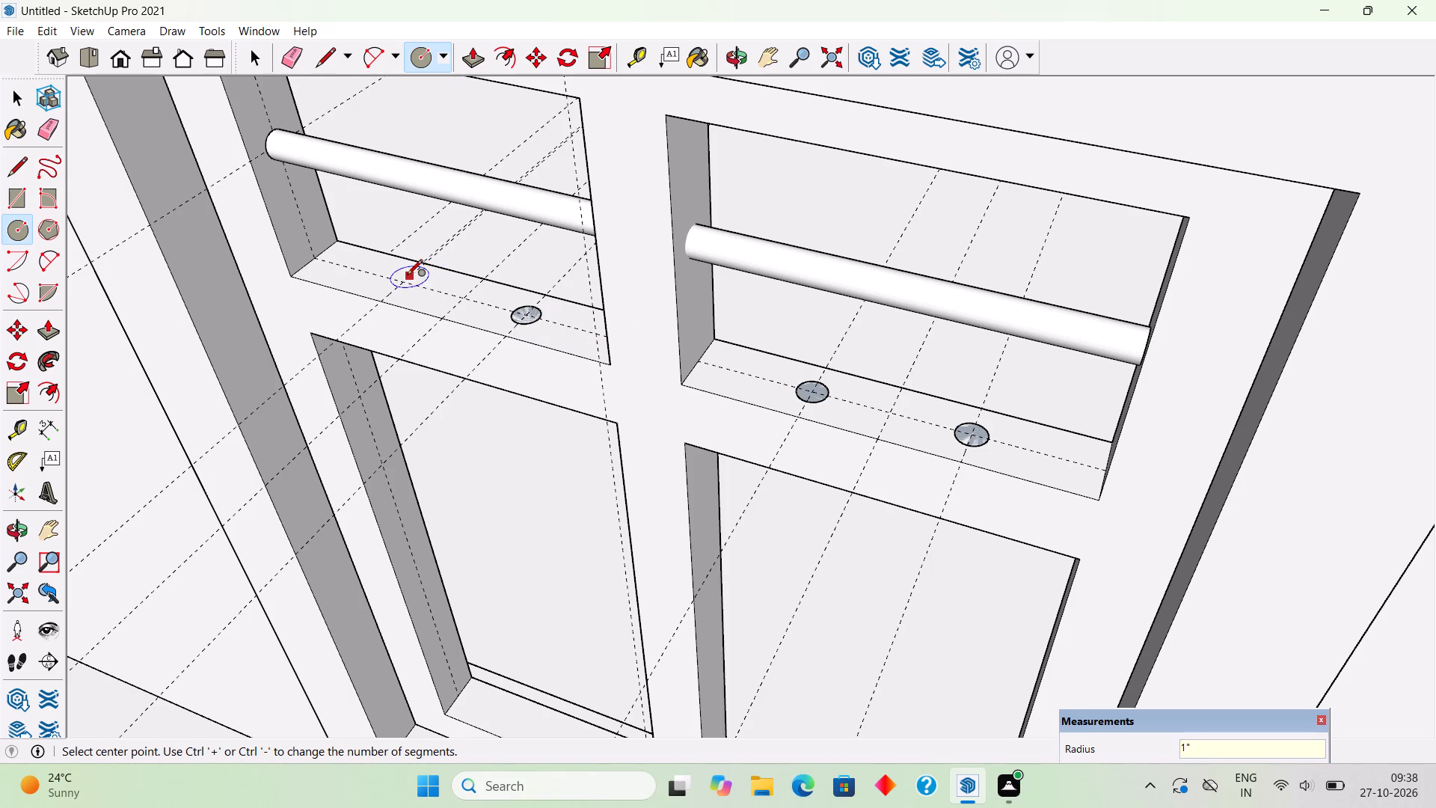
{"action": "left_click", "coordinate": [405, 281]}
{"action": "type", "text": "1\""}
{"action": "key", "text": "Return"}
{"action": "key", "text": "space"}
Push/pull both circles in the upper-left pane upward 1' 6" to form two vertical round bars reaching the pane's top.
{"action": "scroll", "coordinate": [469, 416], "scroll_direction": "down", "scroll_amount": 5}
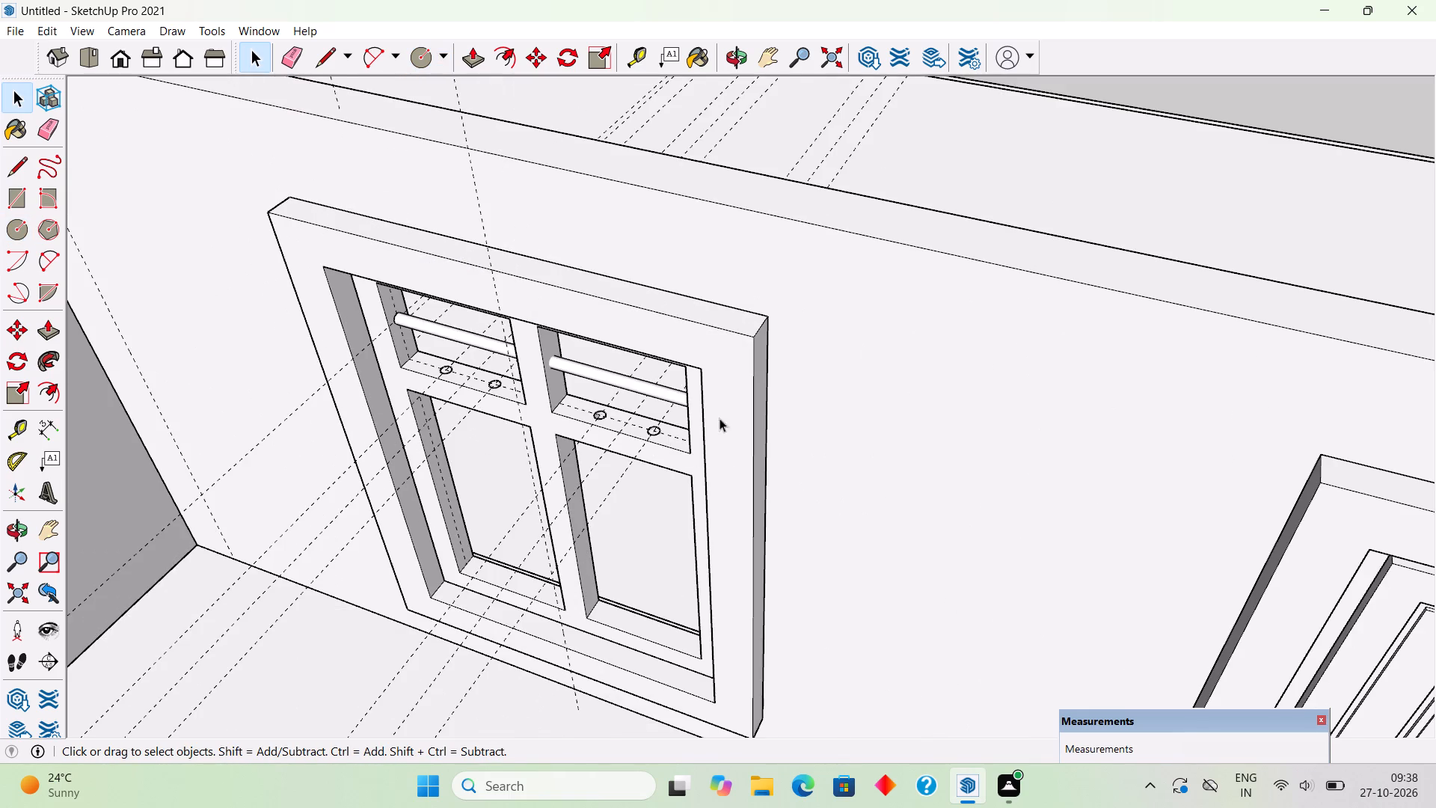
{"action": "middle_click_drag", "start_coordinate": [702, 389], "coordinate": [785, 297]}
{"action": "scroll", "coordinate": [340, 385], "scroll_direction": "up", "scroll_amount": 4}
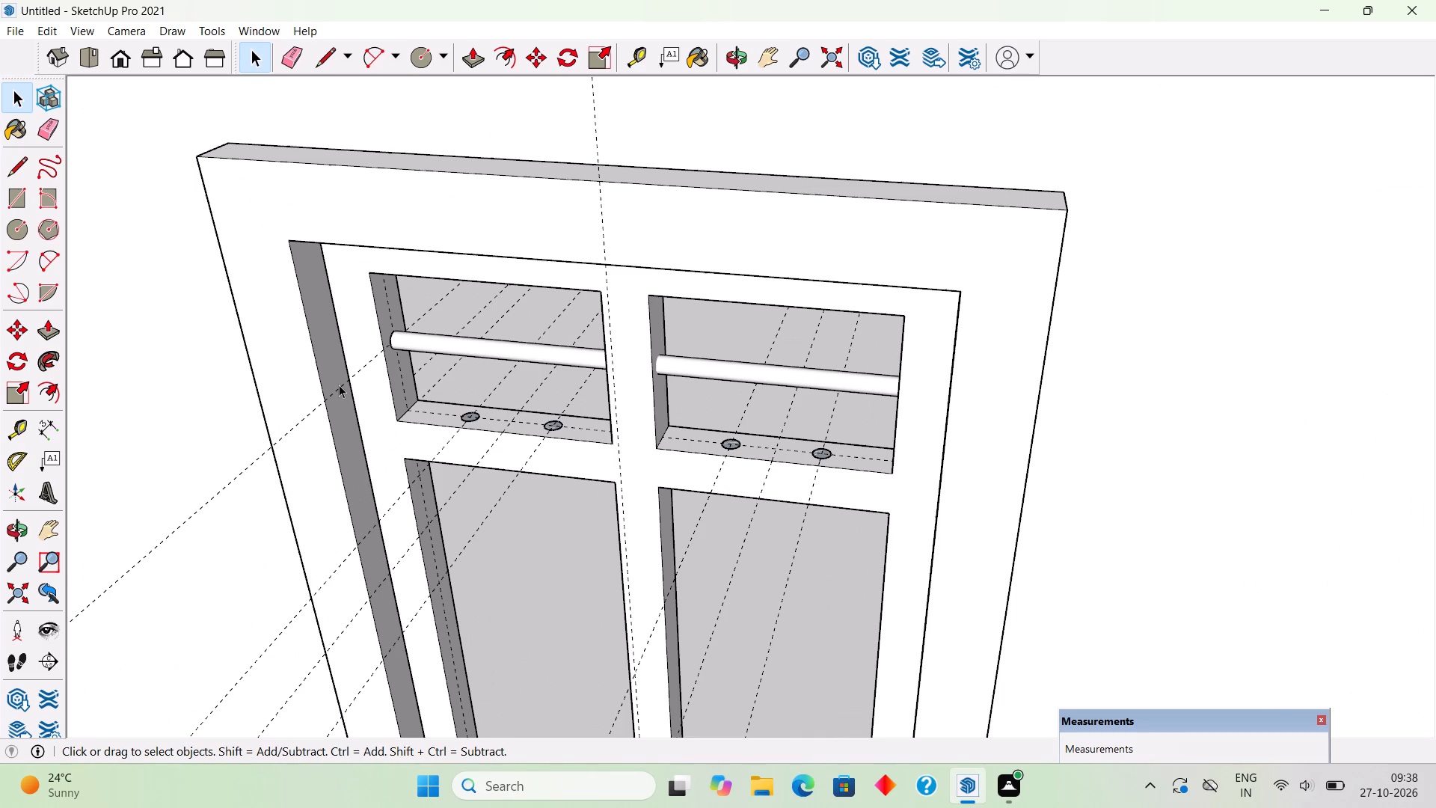
{"action": "key", "text": "p"}
{"action": "scroll", "coordinate": [464, 417], "scroll_direction": "up", "scroll_amount": 3}
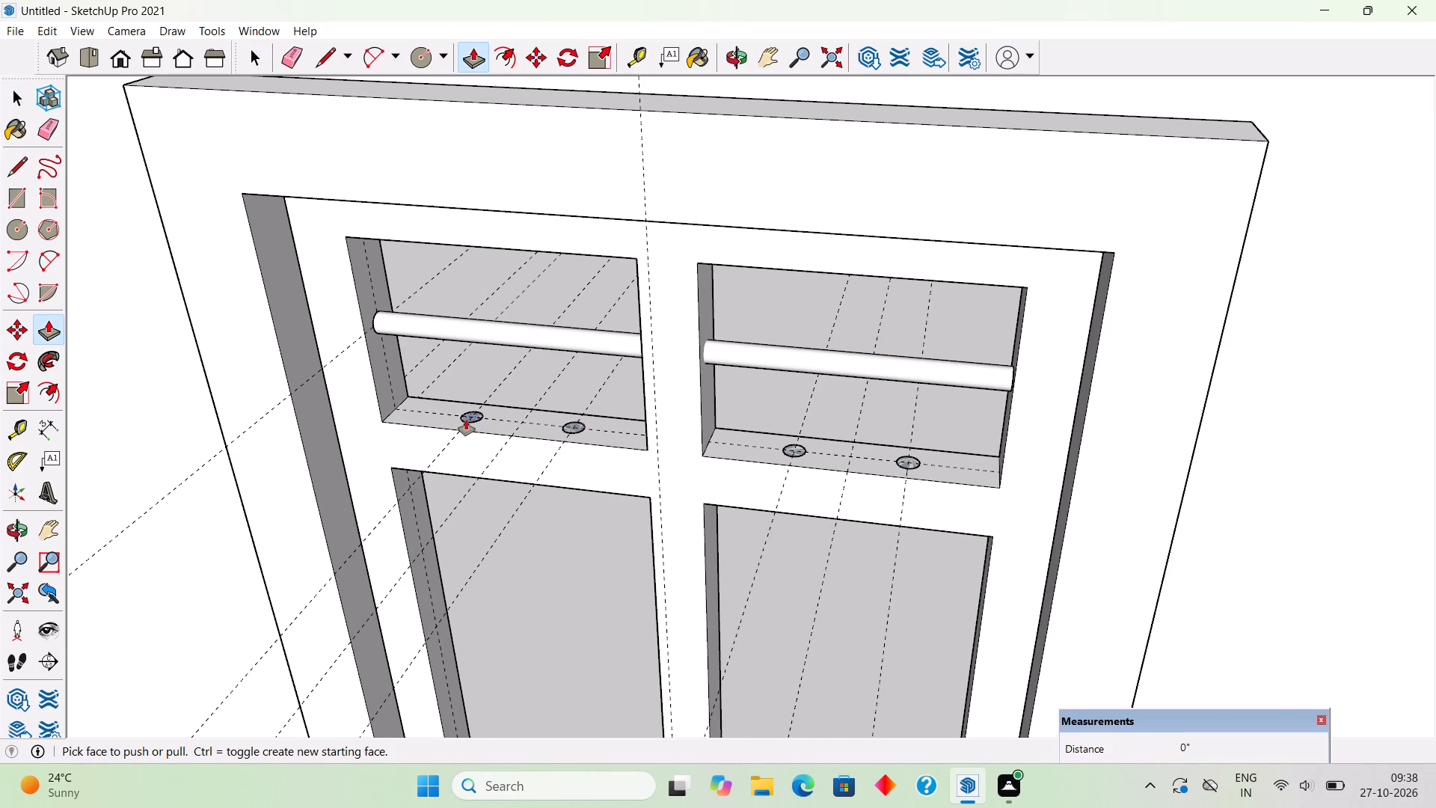
{"action": "left_click", "coordinate": [466, 420]}
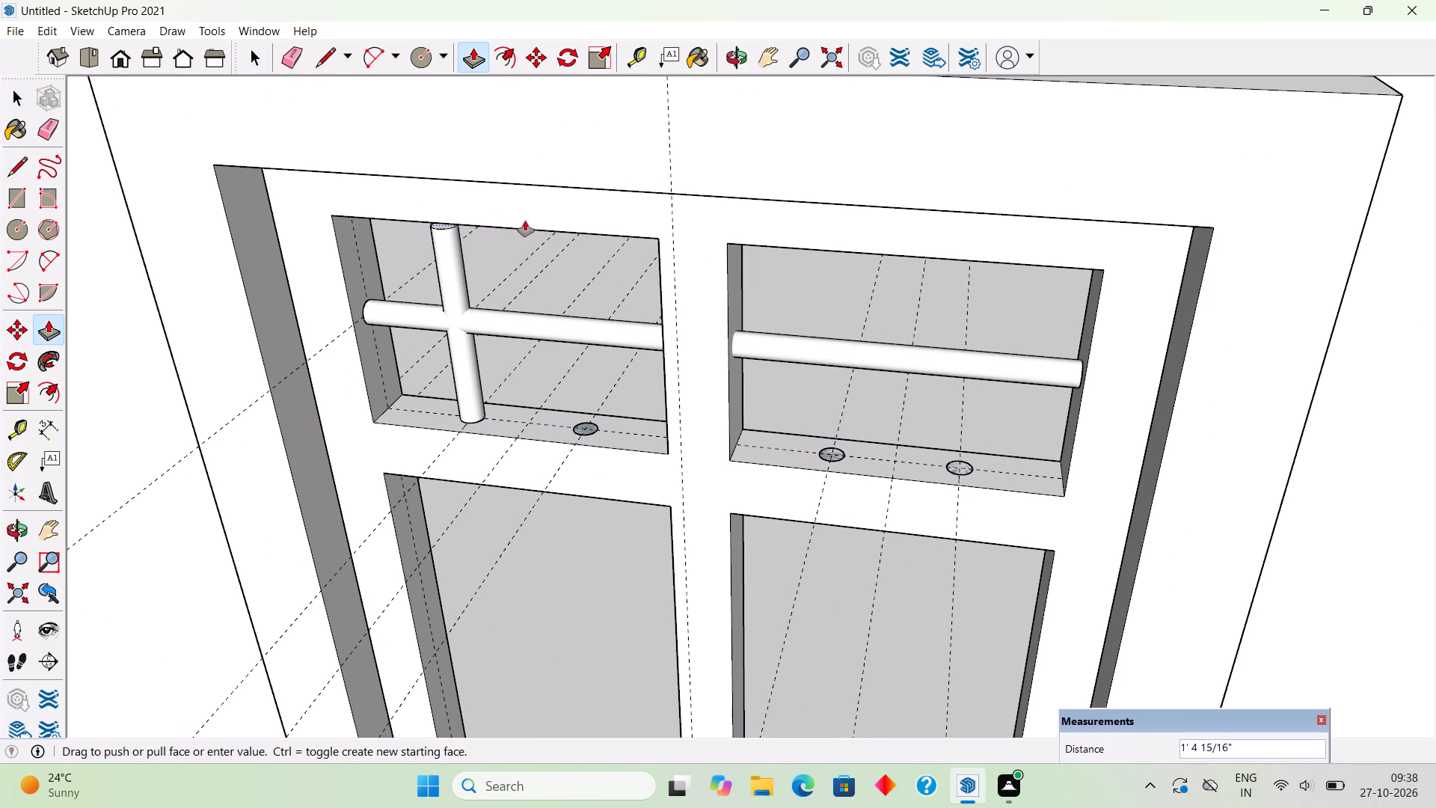
{"action": "left_click", "coordinate": [625, 242]}
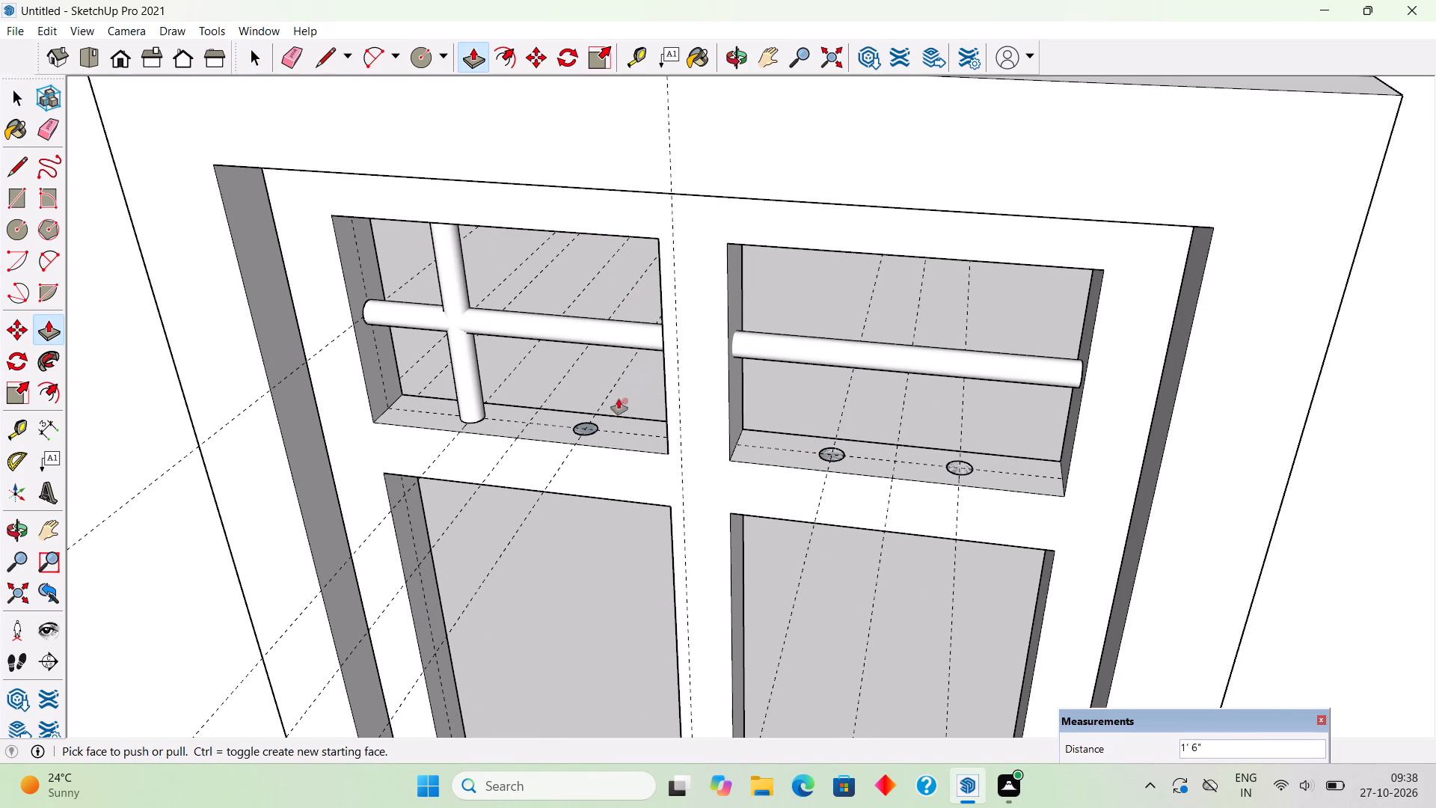
{"action": "left_click", "coordinate": [586, 431]}
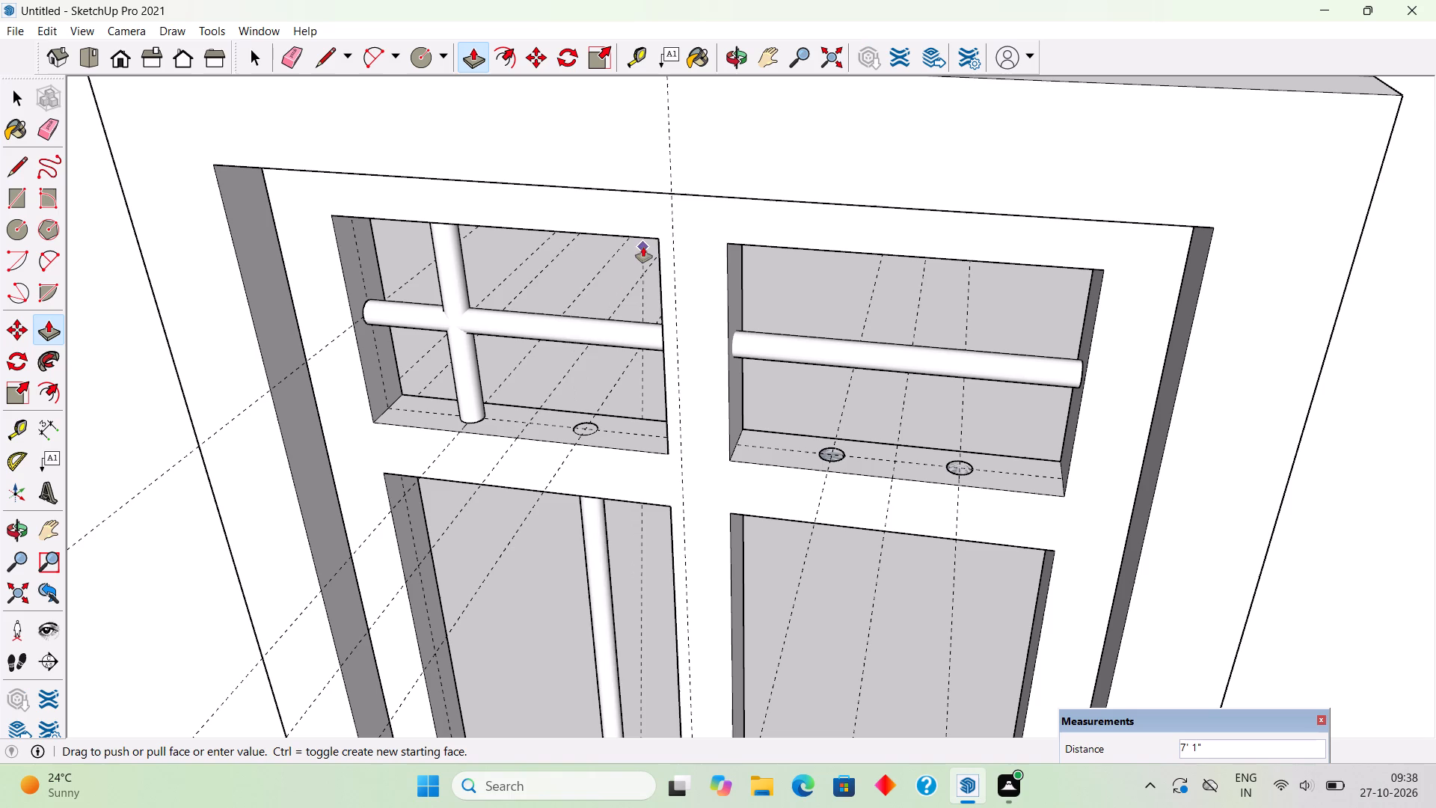
{"action": "left_click", "coordinate": [647, 236]}
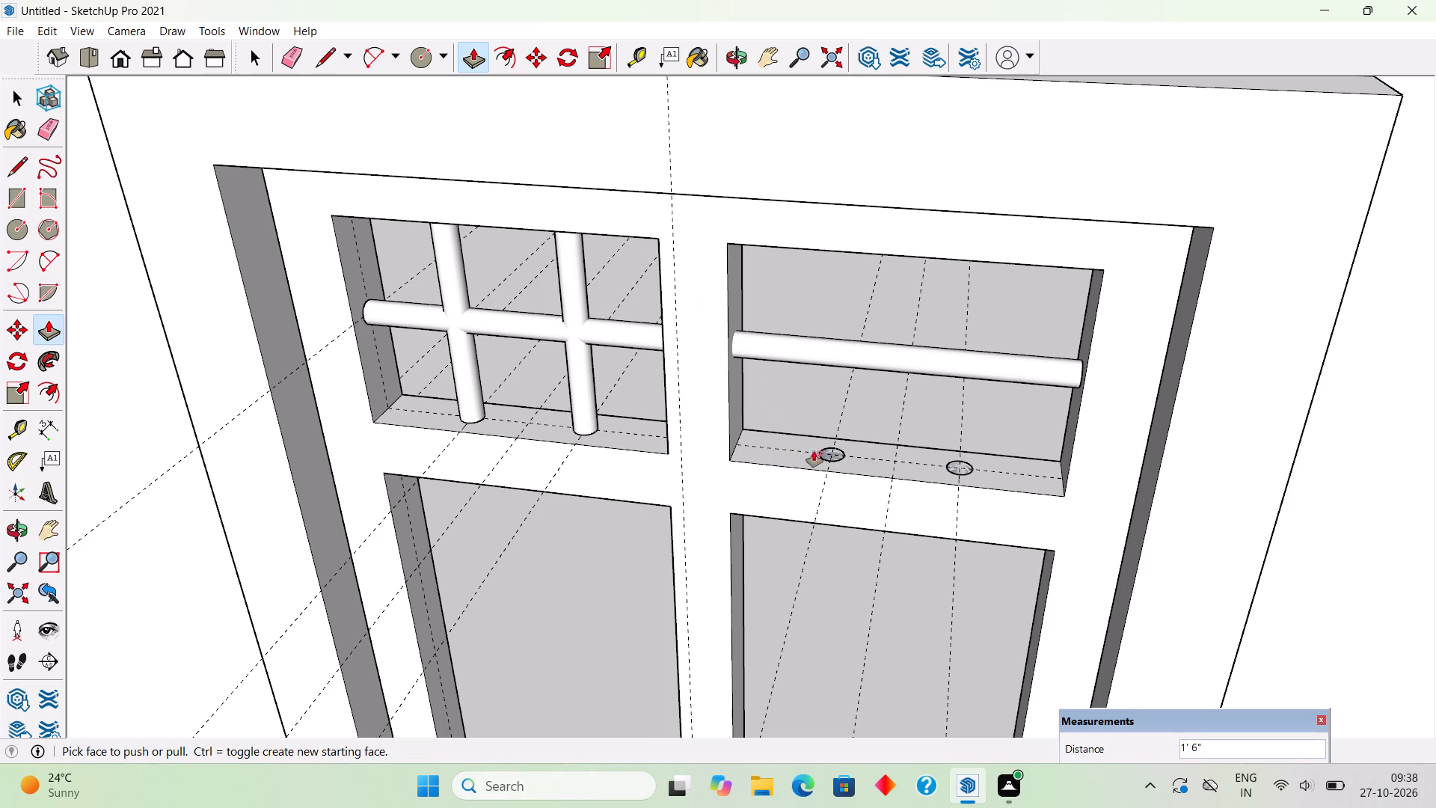
Push/pull the two circles in the upper-right pane upward into vertical bars, the inner one 1' 5 11/16" and the outer one 1' 6".
{"action": "double_click", "coordinate": [835, 455]}
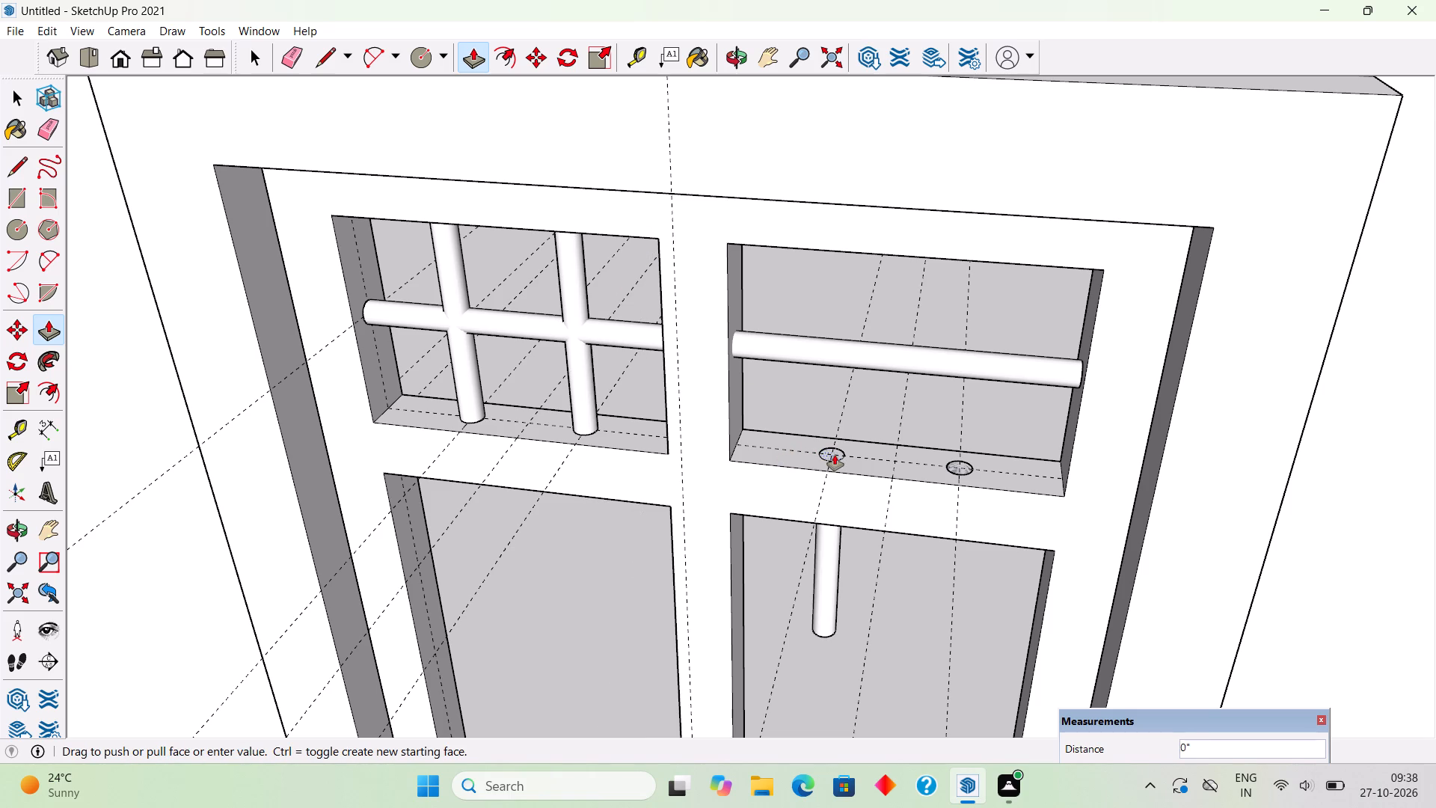
{"action": "key", "text": "ctrl+z"}
{"action": "left_click", "coordinate": [835, 455]}
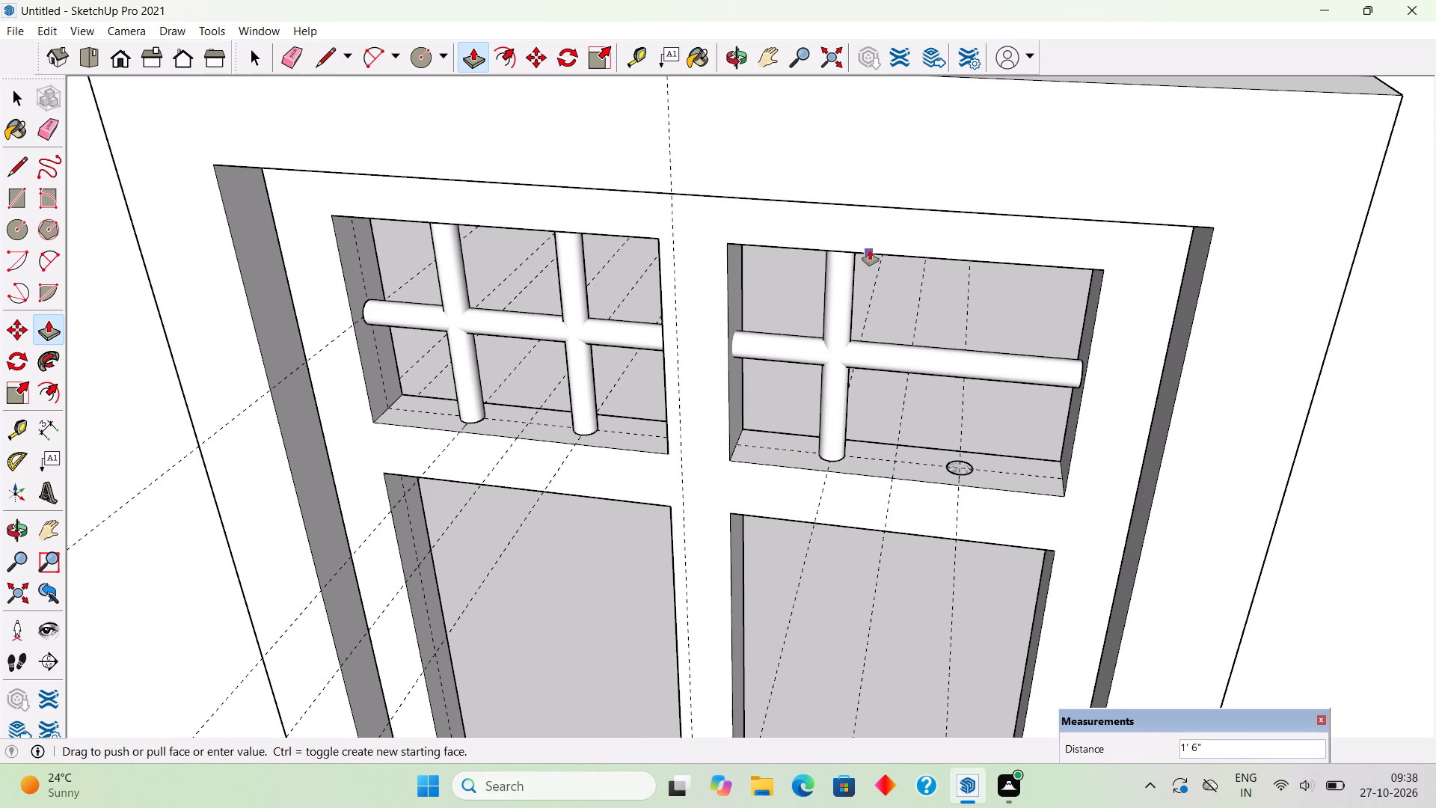
{"action": "left_click", "coordinate": [892, 245]}
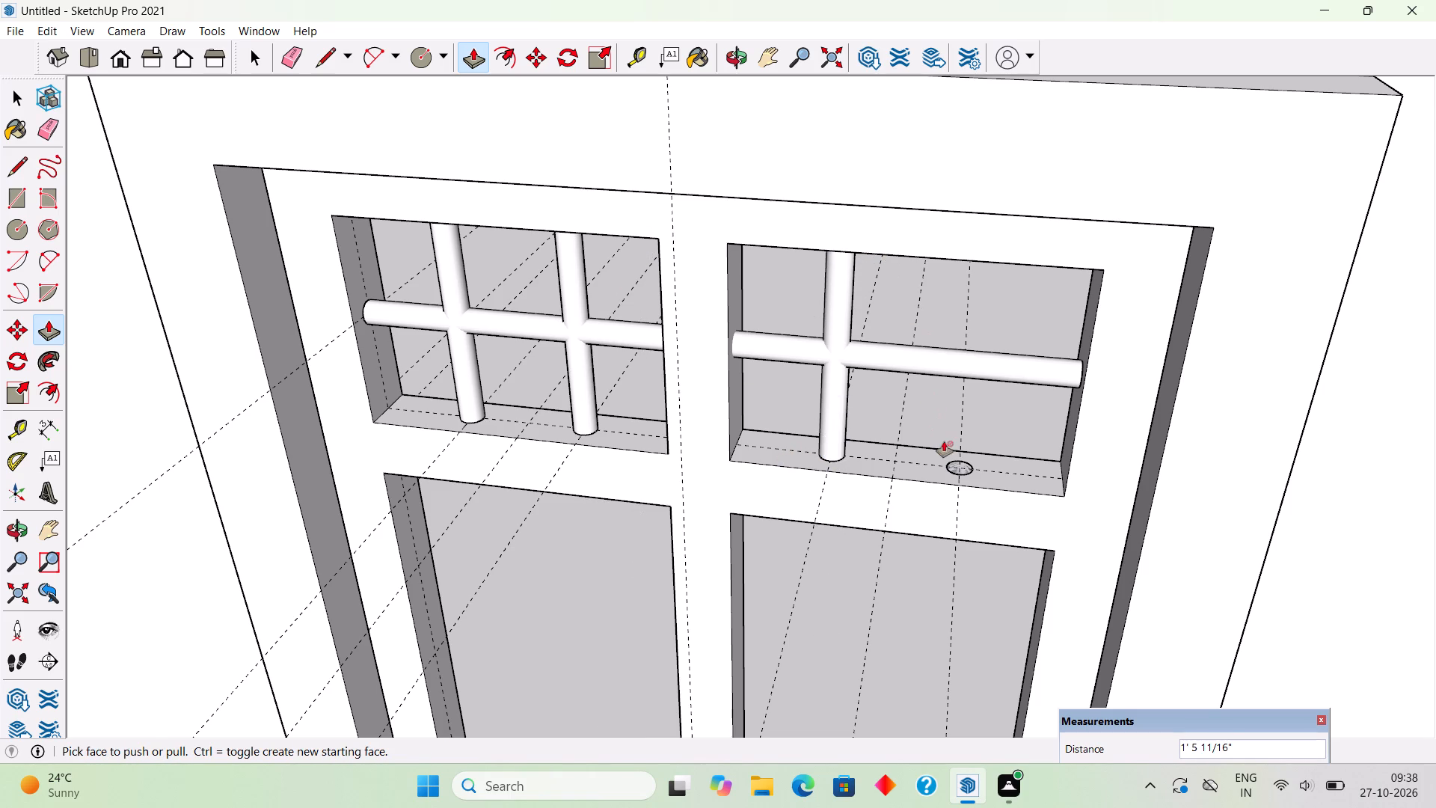
{"action": "left_click", "coordinate": [960, 467]}
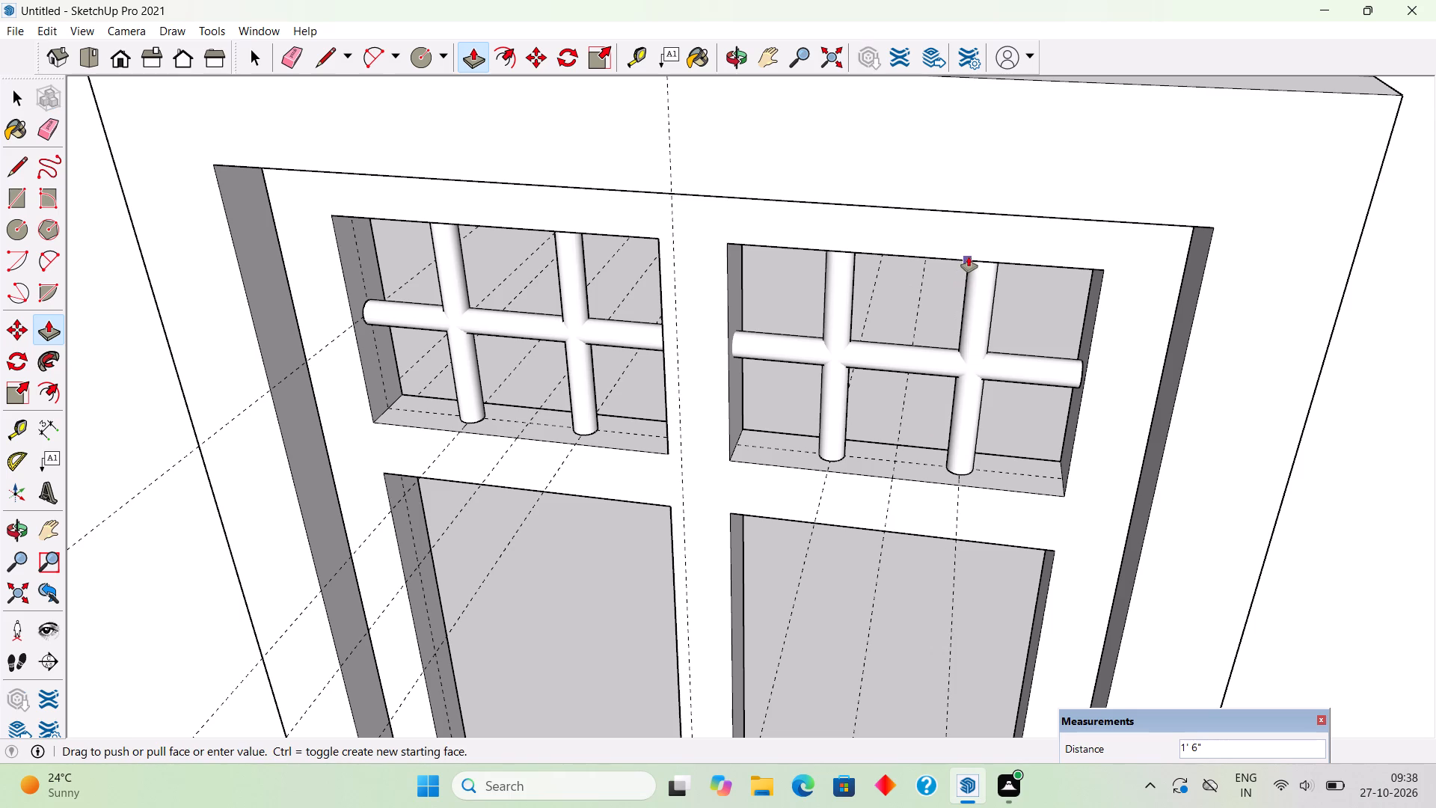
{"action": "left_click", "coordinate": [970, 256]}
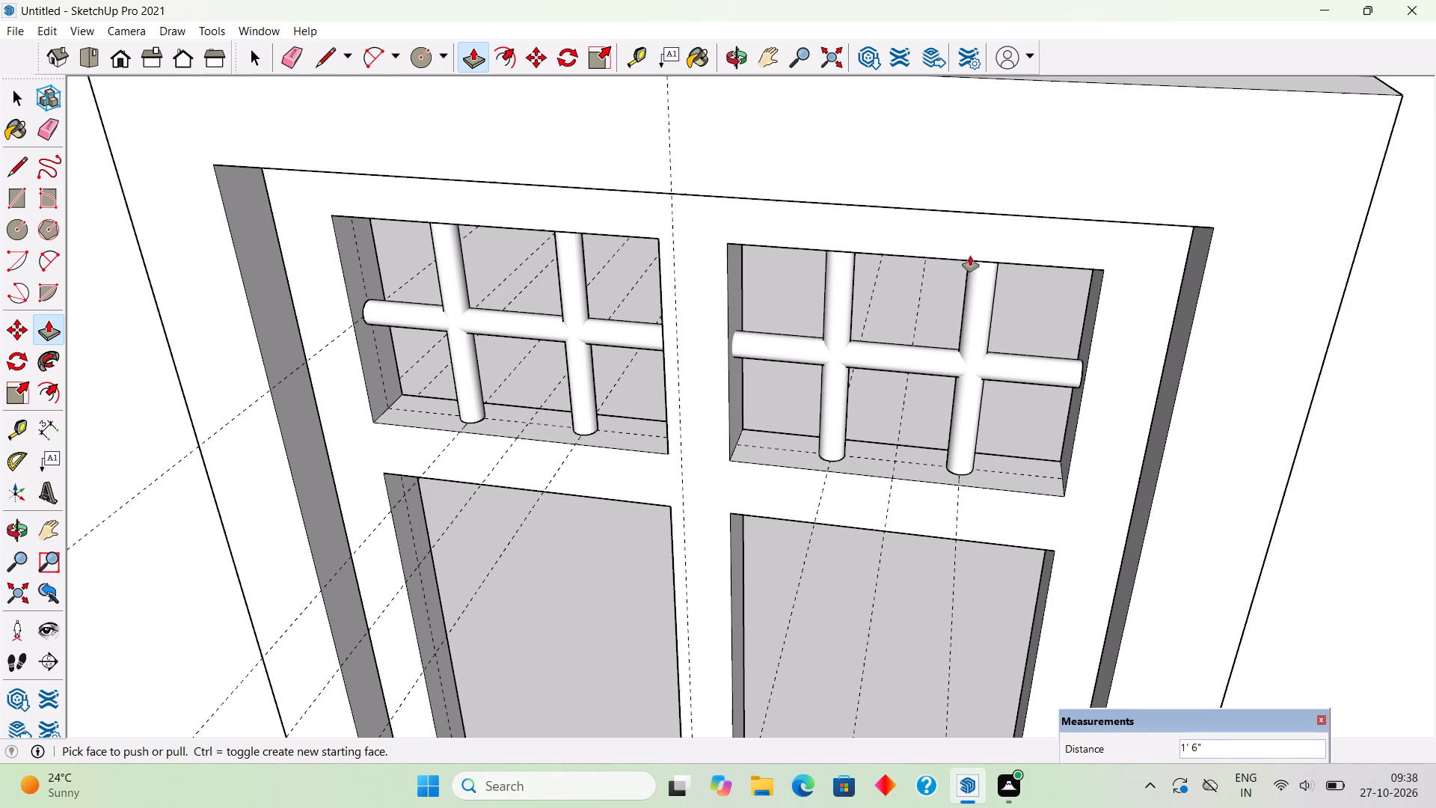
{"action": "key", "text": "space"}
Select all connected geometry of the upper-right pane's outer vertical bar and make it a group.
{"action": "scroll", "coordinate": [958, 524], "scroll_direction": "down", "scroll_amount": 8}
{"action": "middle_click_drag", "start_coordinate": [1007, 580], "coordinate": [1043, 403]}
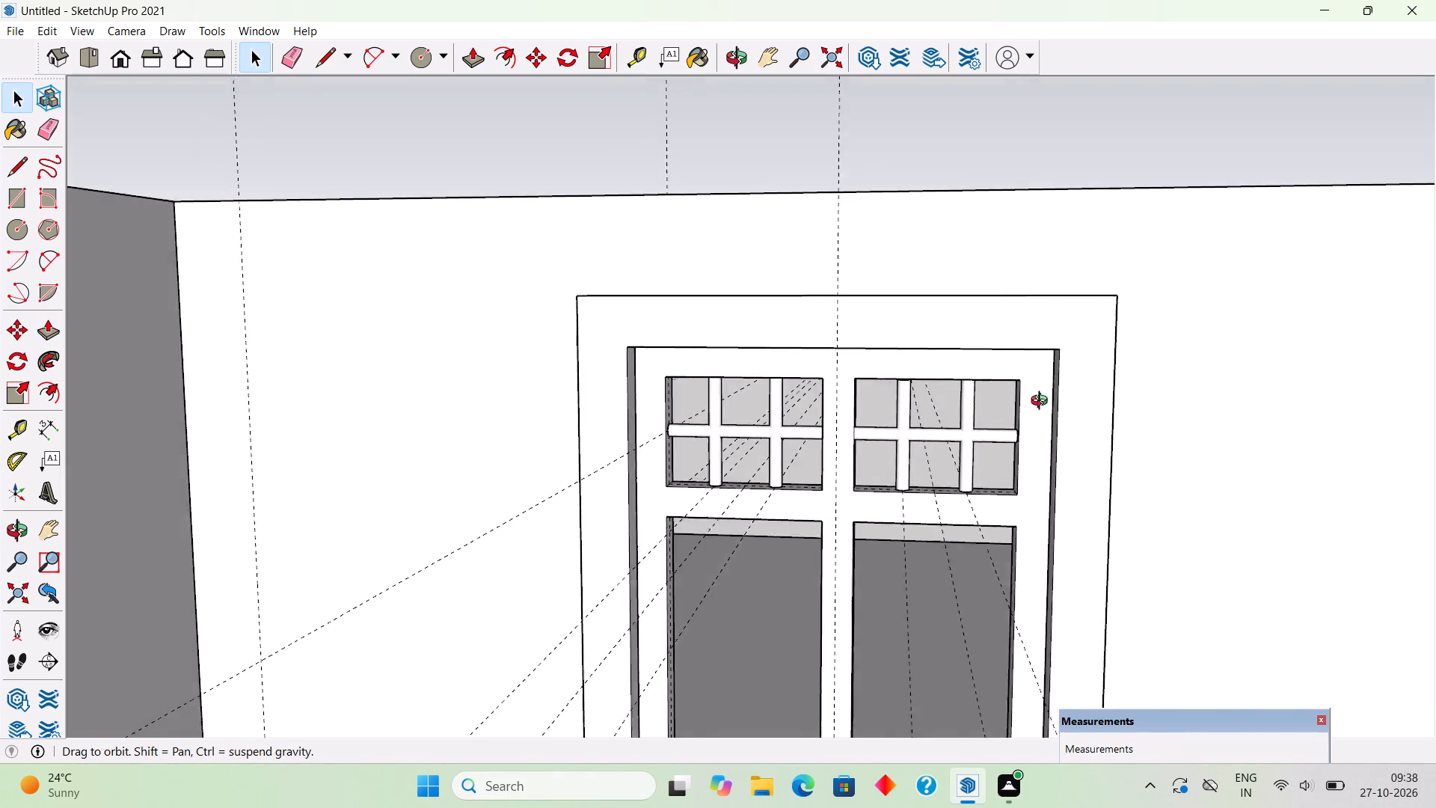
{"action": "middle_click_drag", "start_coordinate": [1043, 403], "coordinate": [1113, 399]}
{"action": "scroll", "coordinate": [987, 429], "scroll_direction": "up", "scroll_amount": 4}
{"action": "triple_click", "coordinate": [947, 394]}
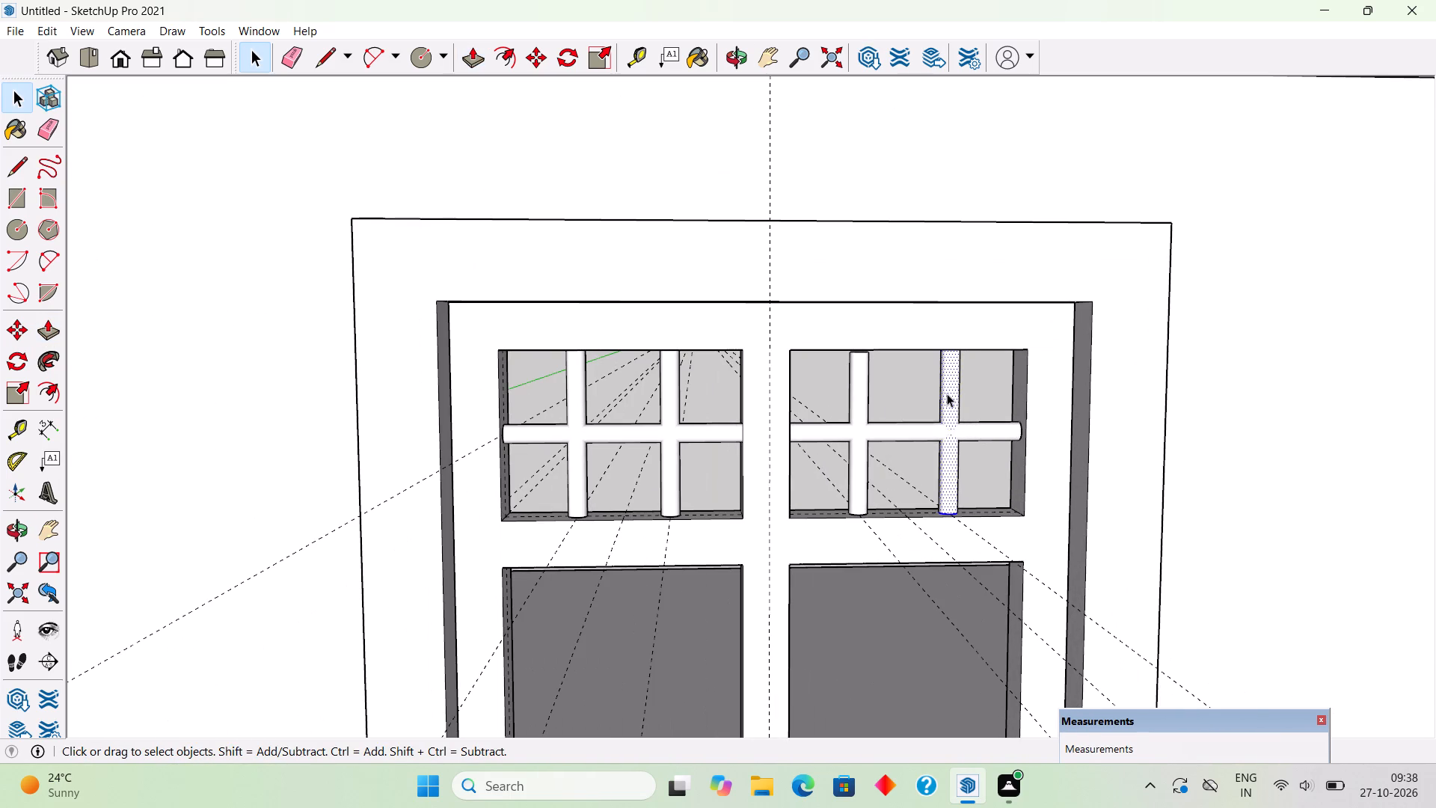
{"action": "right_click", "coordinate": [947, 394]}
{"action": "left_click", "coordinate": [983, 554]}
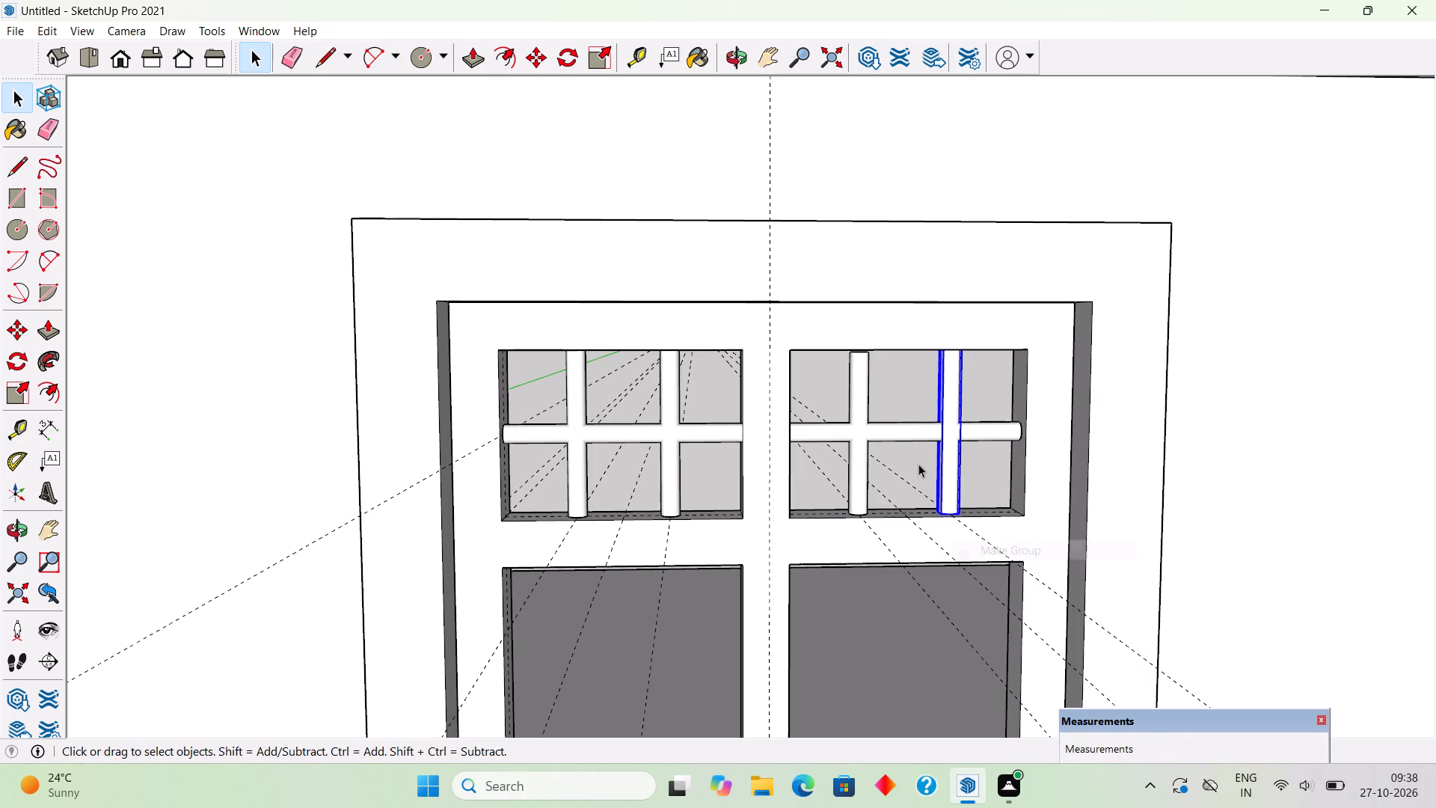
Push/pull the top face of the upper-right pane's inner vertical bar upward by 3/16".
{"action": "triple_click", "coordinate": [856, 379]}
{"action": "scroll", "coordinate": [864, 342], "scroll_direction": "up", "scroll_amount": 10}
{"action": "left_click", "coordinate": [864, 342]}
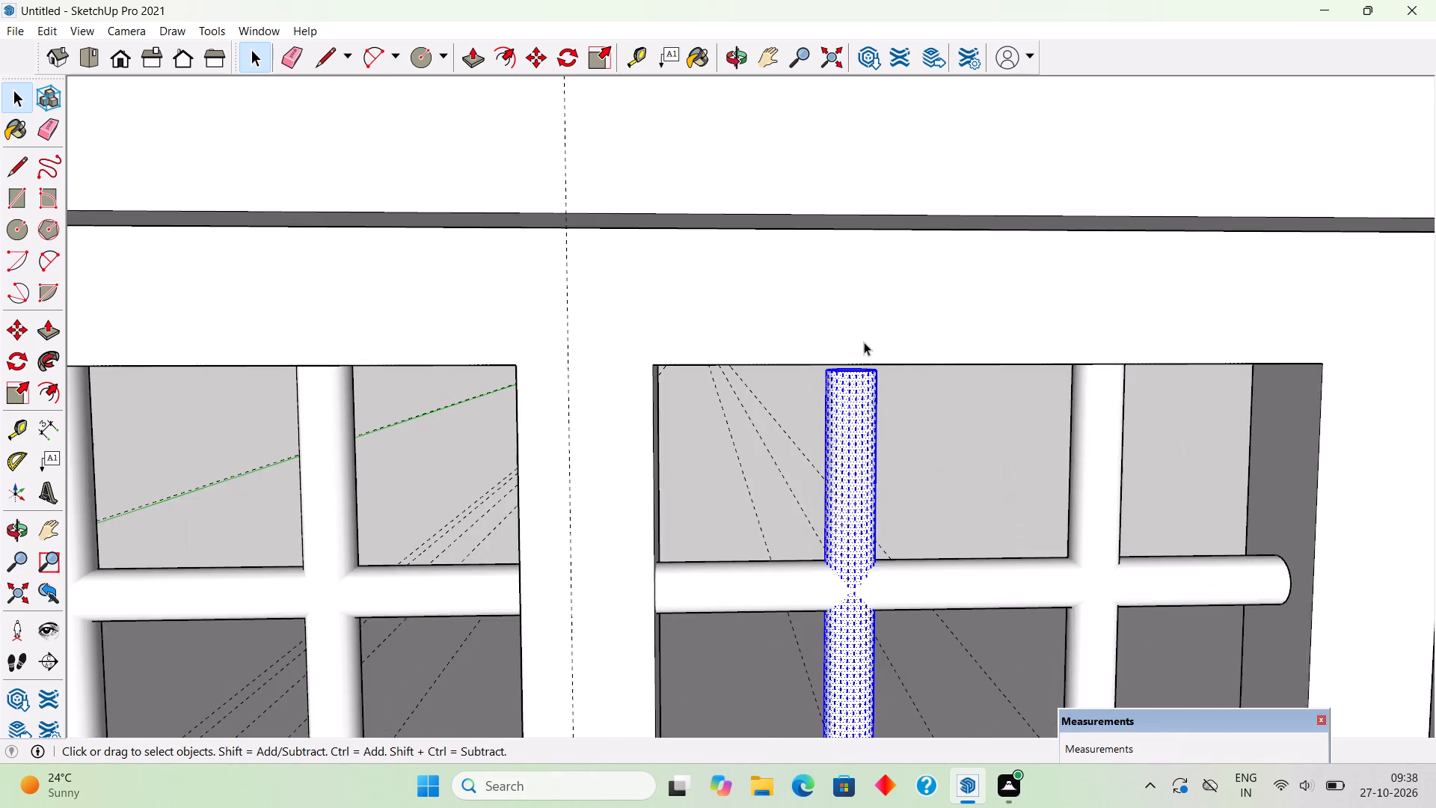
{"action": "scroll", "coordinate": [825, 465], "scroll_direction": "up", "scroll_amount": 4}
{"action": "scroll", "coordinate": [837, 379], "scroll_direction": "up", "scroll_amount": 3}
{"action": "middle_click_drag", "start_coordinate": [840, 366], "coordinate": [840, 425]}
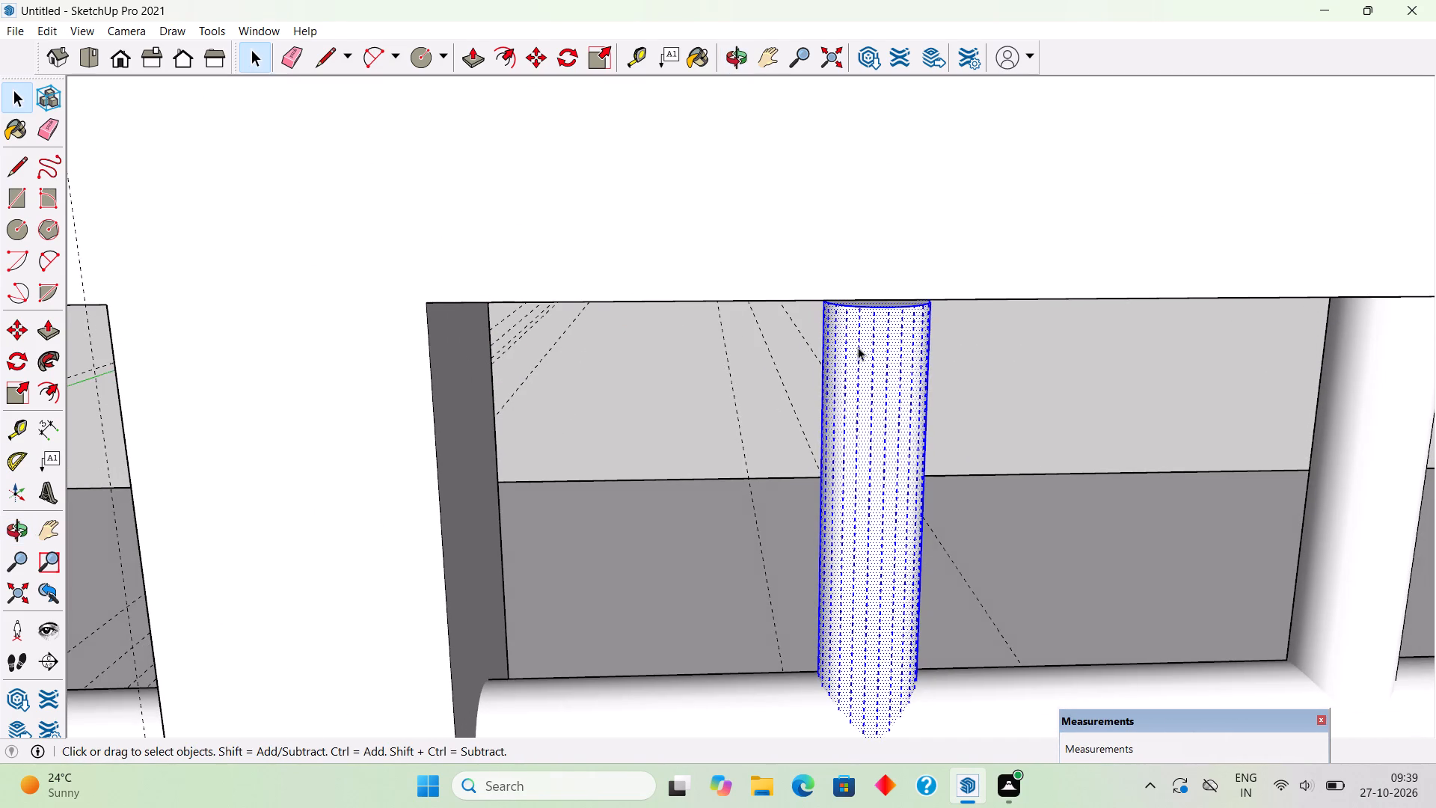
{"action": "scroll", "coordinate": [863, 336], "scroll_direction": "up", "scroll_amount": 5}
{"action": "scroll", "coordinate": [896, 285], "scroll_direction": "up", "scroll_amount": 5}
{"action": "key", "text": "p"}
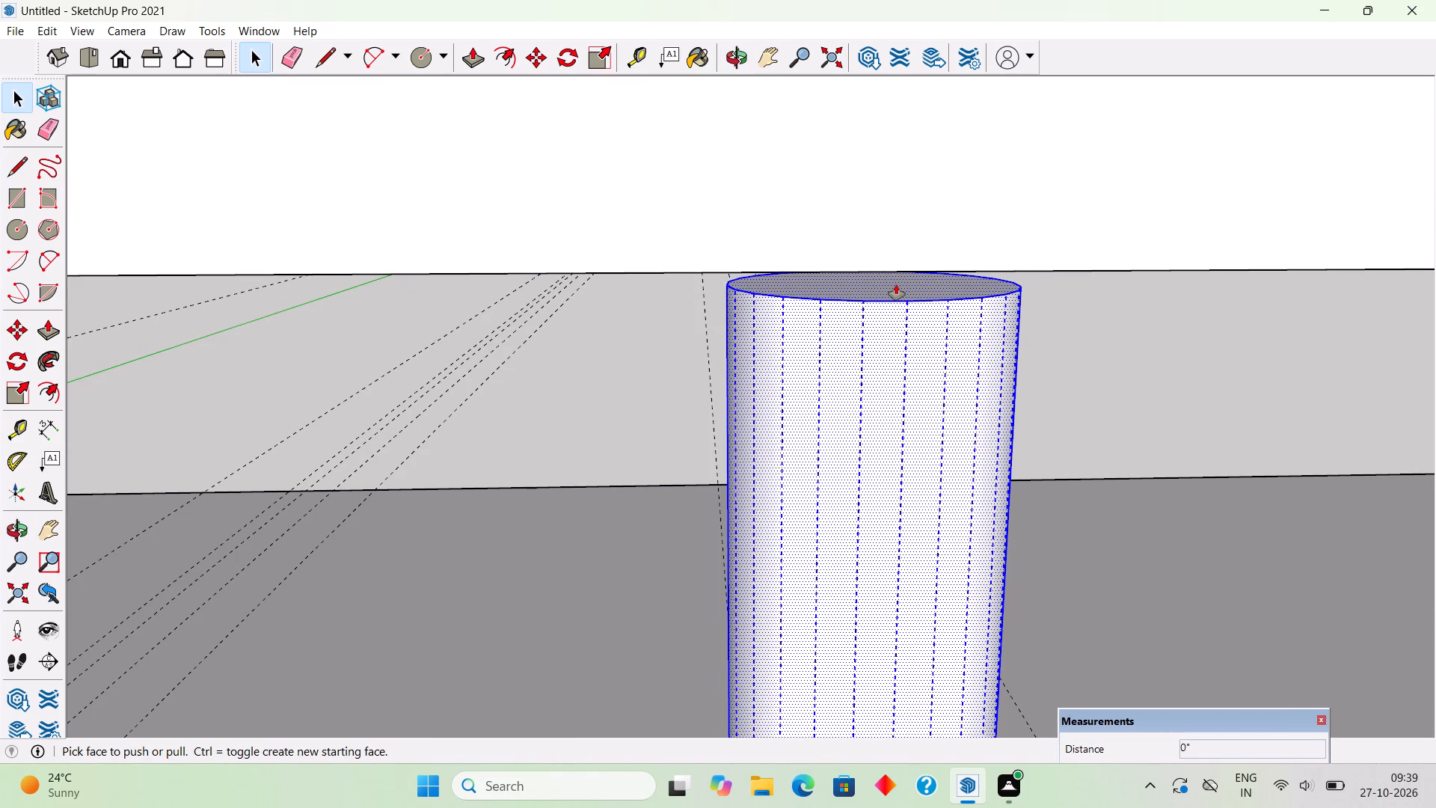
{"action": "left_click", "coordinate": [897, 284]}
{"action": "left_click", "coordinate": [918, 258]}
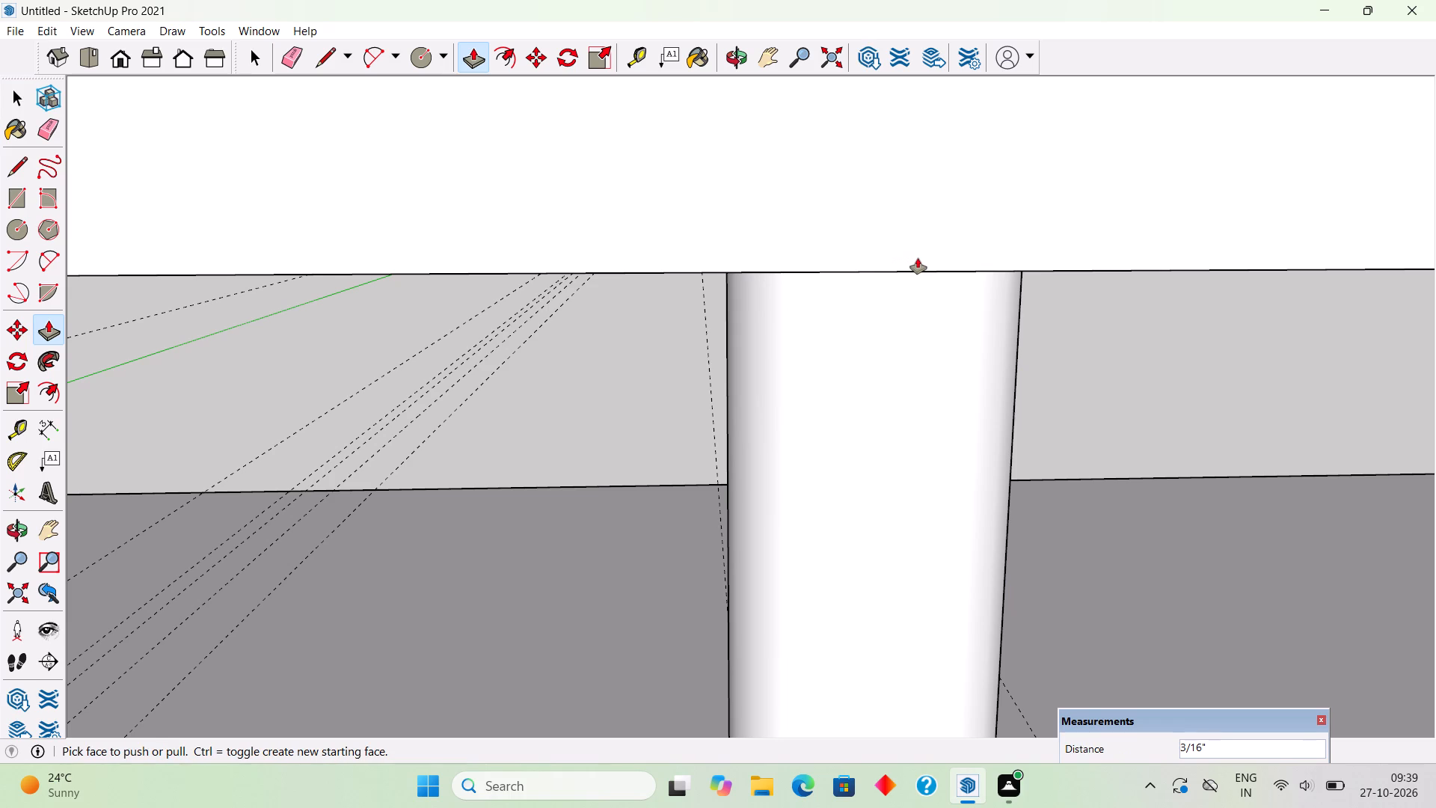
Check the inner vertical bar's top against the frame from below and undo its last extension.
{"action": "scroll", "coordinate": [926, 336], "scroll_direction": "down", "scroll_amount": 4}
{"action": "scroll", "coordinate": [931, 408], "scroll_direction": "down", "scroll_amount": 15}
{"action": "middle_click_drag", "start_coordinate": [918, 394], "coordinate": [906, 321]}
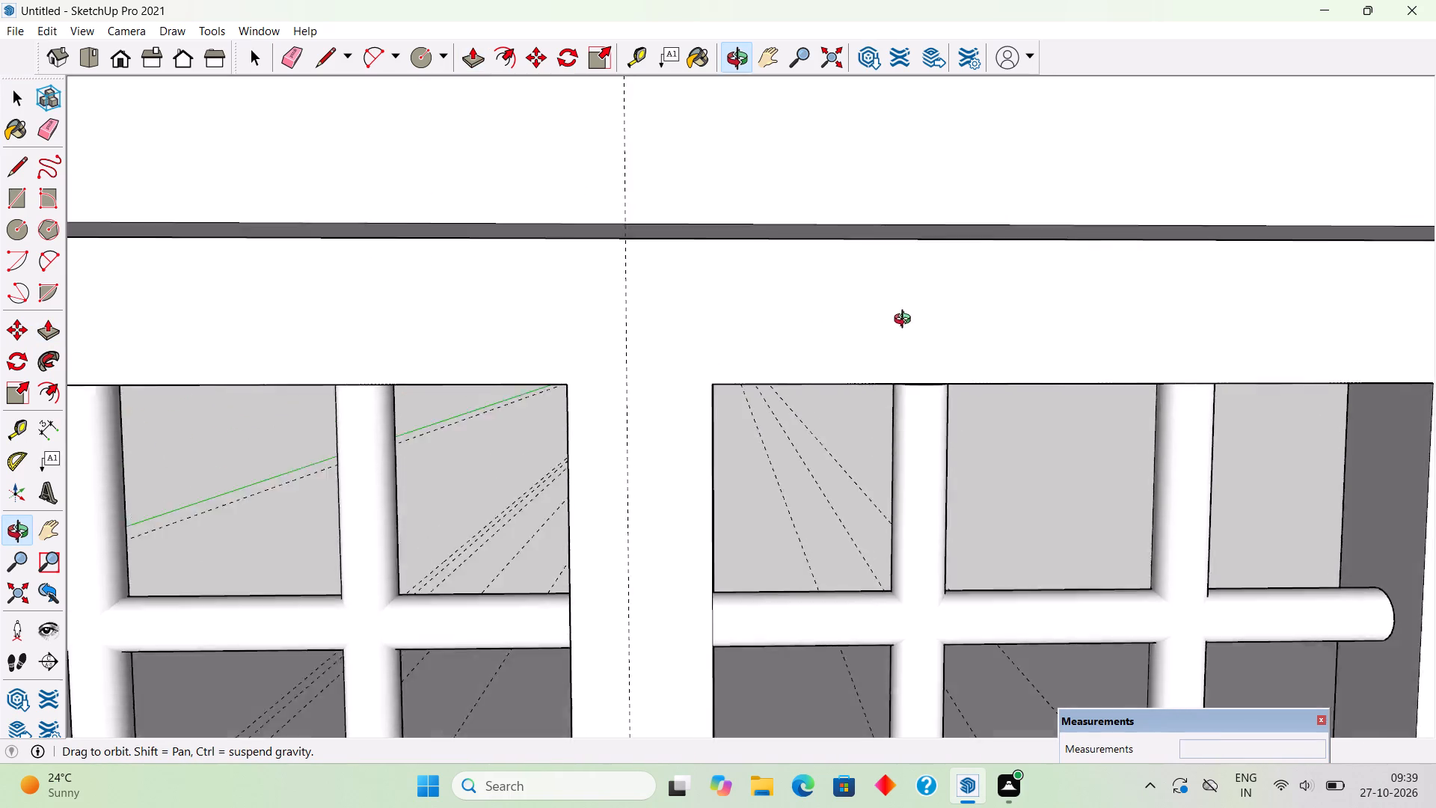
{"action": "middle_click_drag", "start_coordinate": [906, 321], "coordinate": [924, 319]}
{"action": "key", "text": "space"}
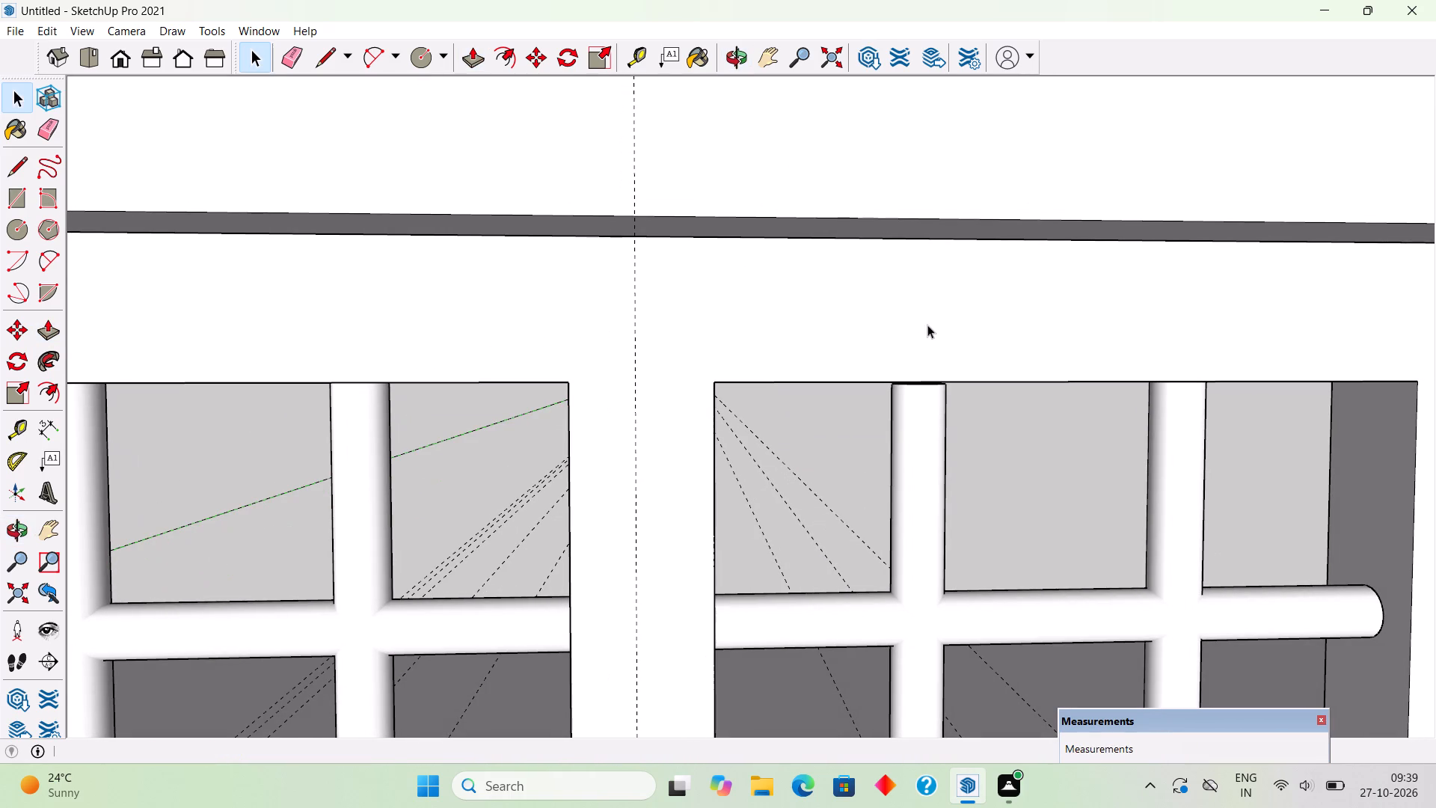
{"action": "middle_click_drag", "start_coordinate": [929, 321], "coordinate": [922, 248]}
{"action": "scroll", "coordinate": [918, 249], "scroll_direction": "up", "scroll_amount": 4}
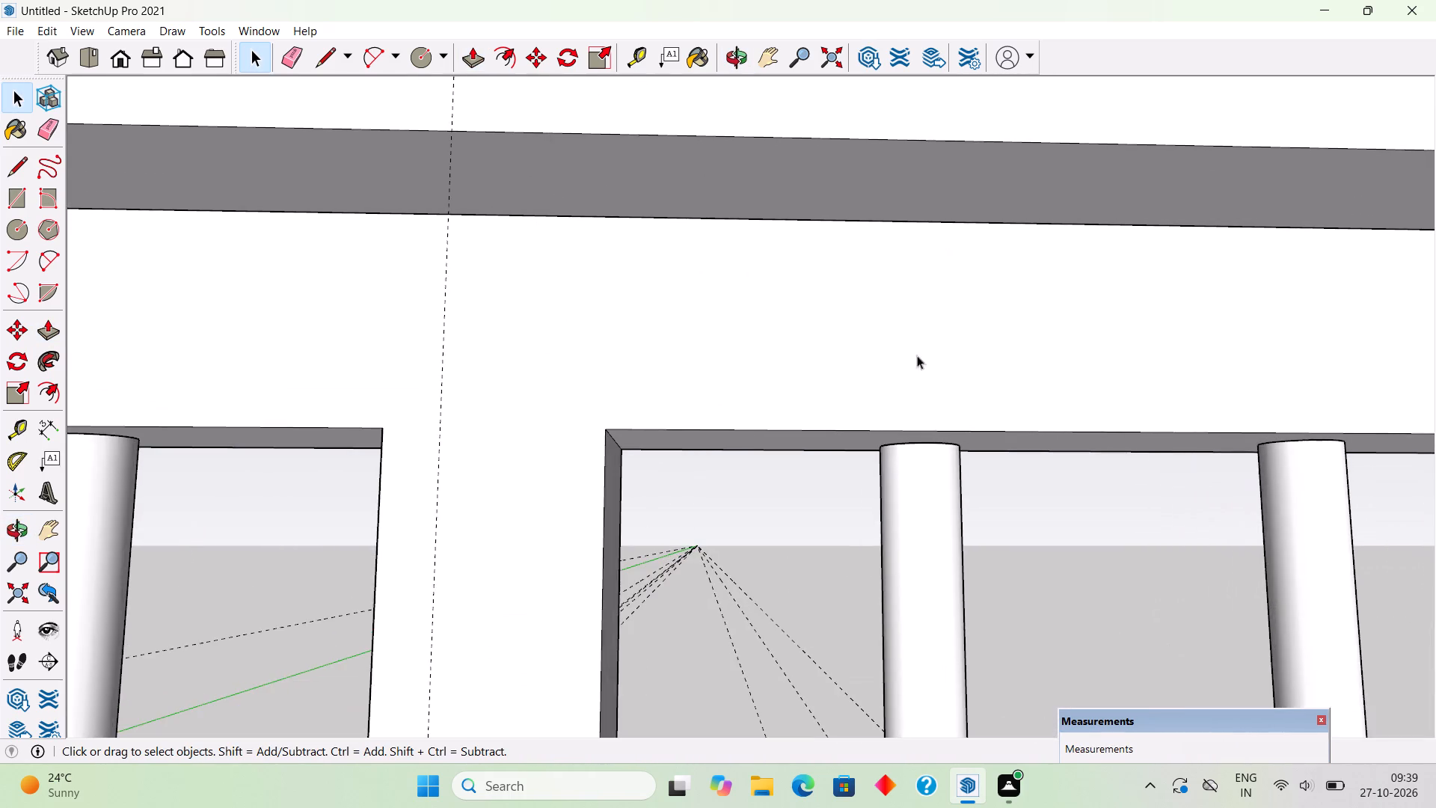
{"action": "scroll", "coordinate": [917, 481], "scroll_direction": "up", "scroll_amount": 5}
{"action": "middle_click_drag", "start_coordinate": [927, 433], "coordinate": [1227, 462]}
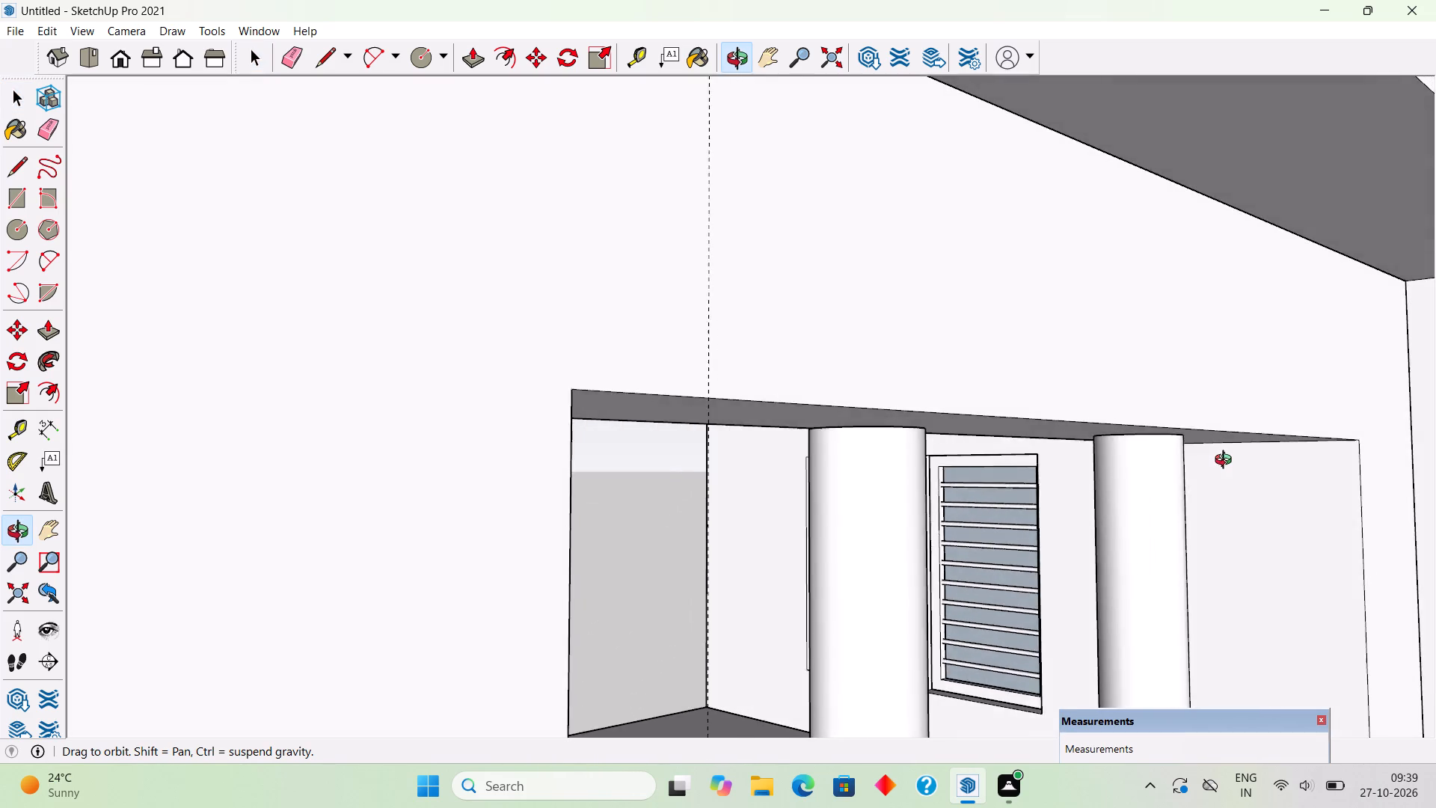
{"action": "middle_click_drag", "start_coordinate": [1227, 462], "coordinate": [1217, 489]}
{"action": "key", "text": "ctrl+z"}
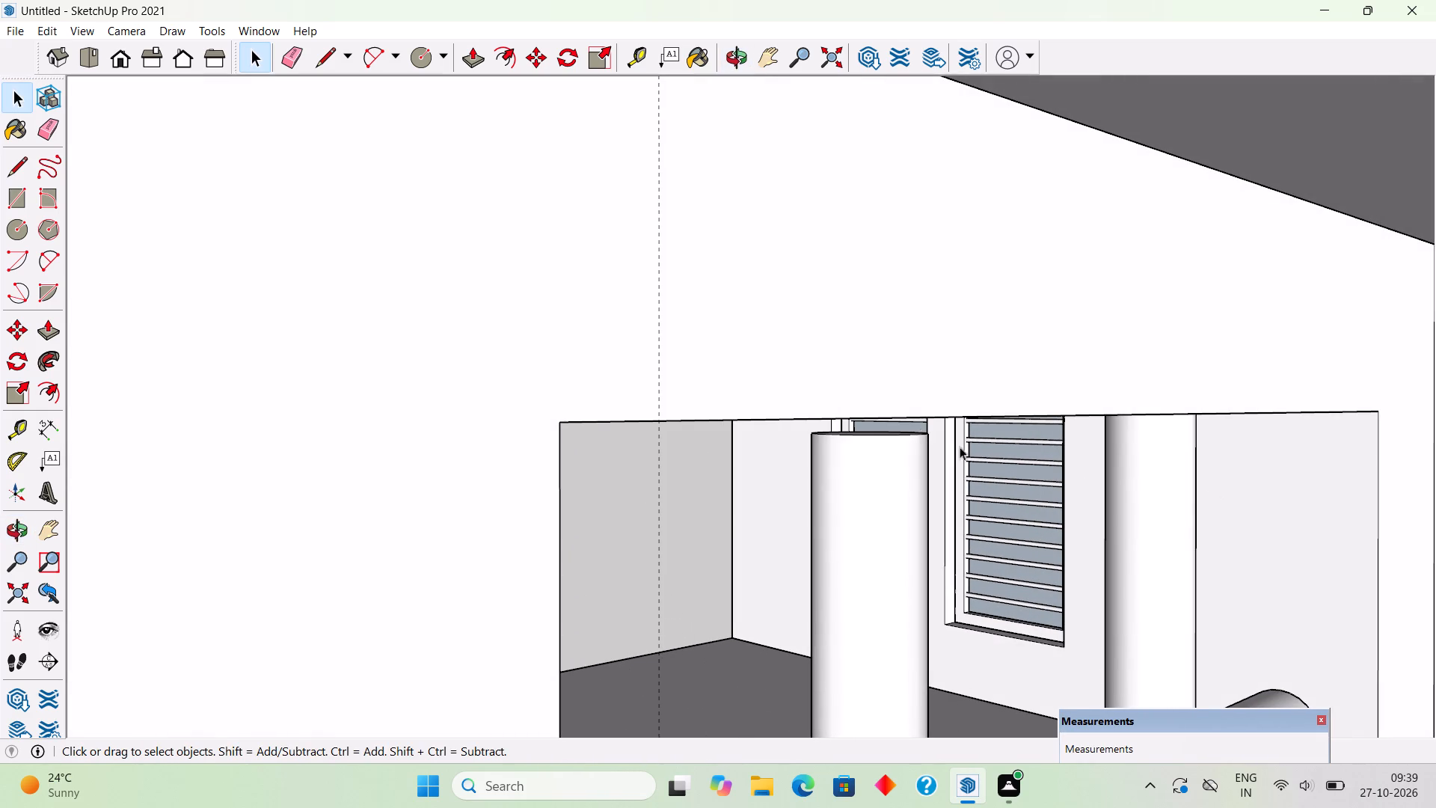
Push/pull the inner vertical bar's top face upward about 1/4" to meet the top of the upper-right pane opening.
{"action": "scroll", "coordinate": [876, 411], "scroll_direction": "up", "scroll_amount": 10}
{"action": "scroll", "coordinate": [883, 441], "scroll_direction": "down", "scroll_amount": 8}
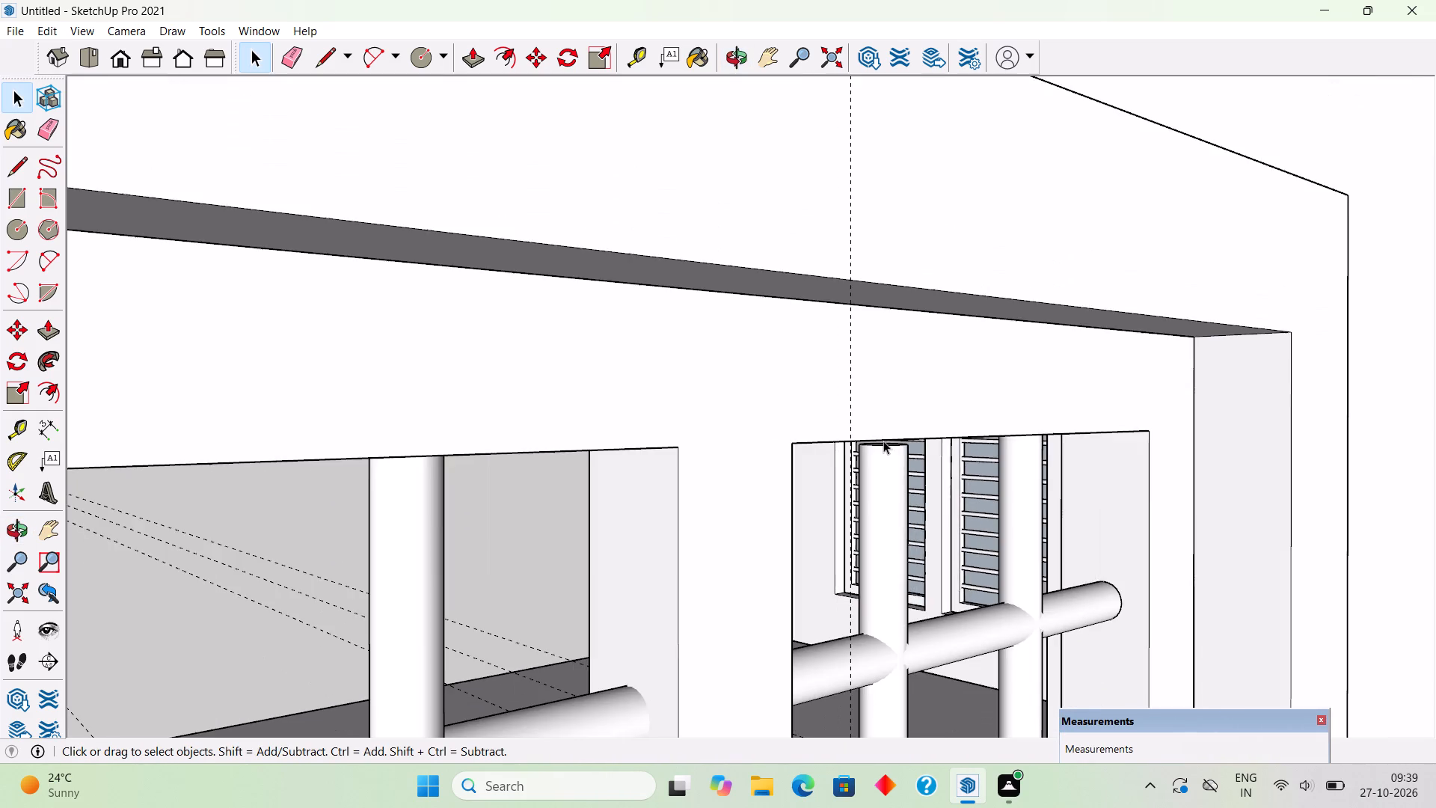
{"action": "middle_click_drag", "start_coordinate": [883, 446], "coordinate": [878, 481]}
{"action": "scroll", "coordinate": [894, 451], "scroll_direction": "up", "scroll_amount": 14}
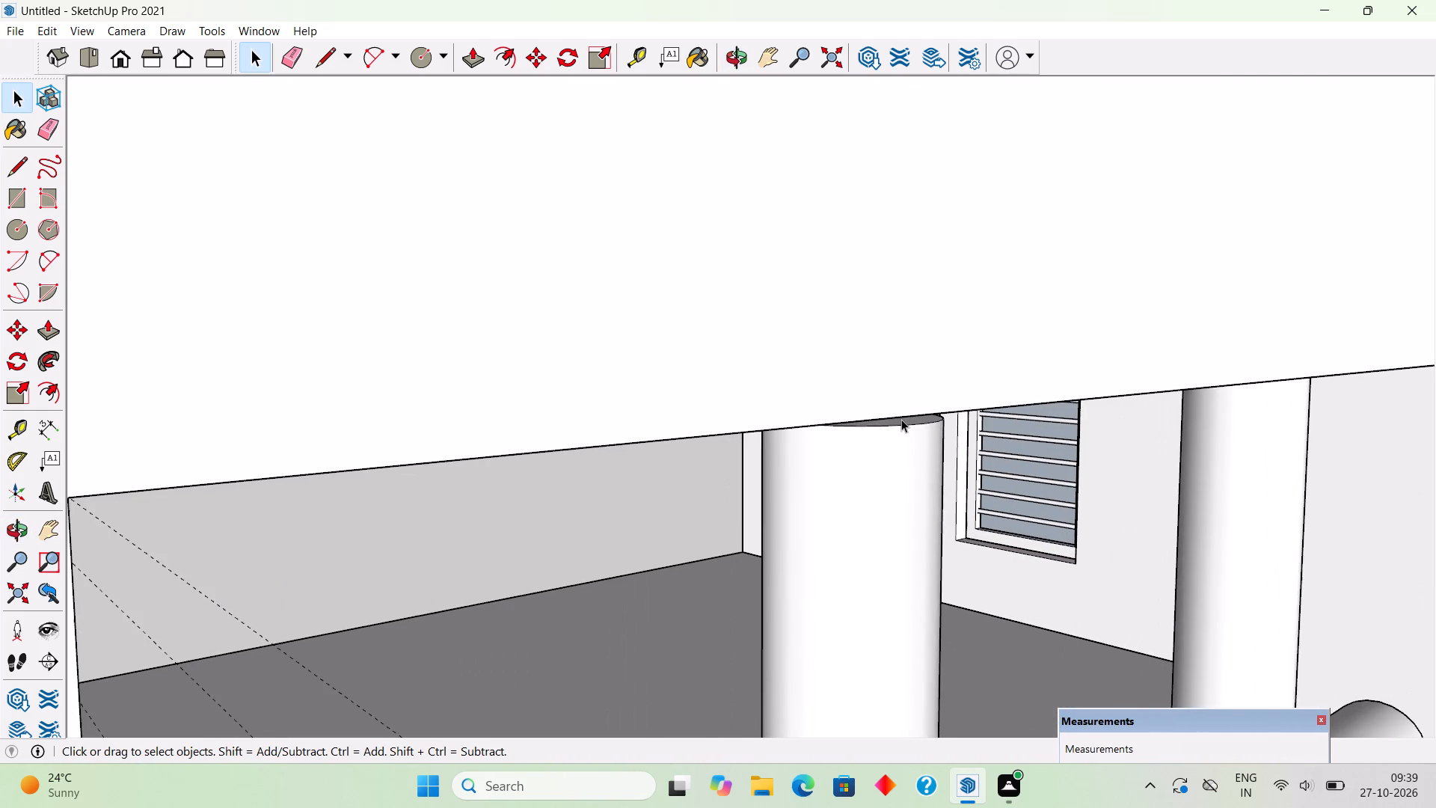
{"action": "scroll", "coordinate": [901, 419], "scroll_direction": "up", "scroll_amount": 1}
{"action": "key", "text": "p"}
{"action": "left_click", "coordinate": [907, 418]}
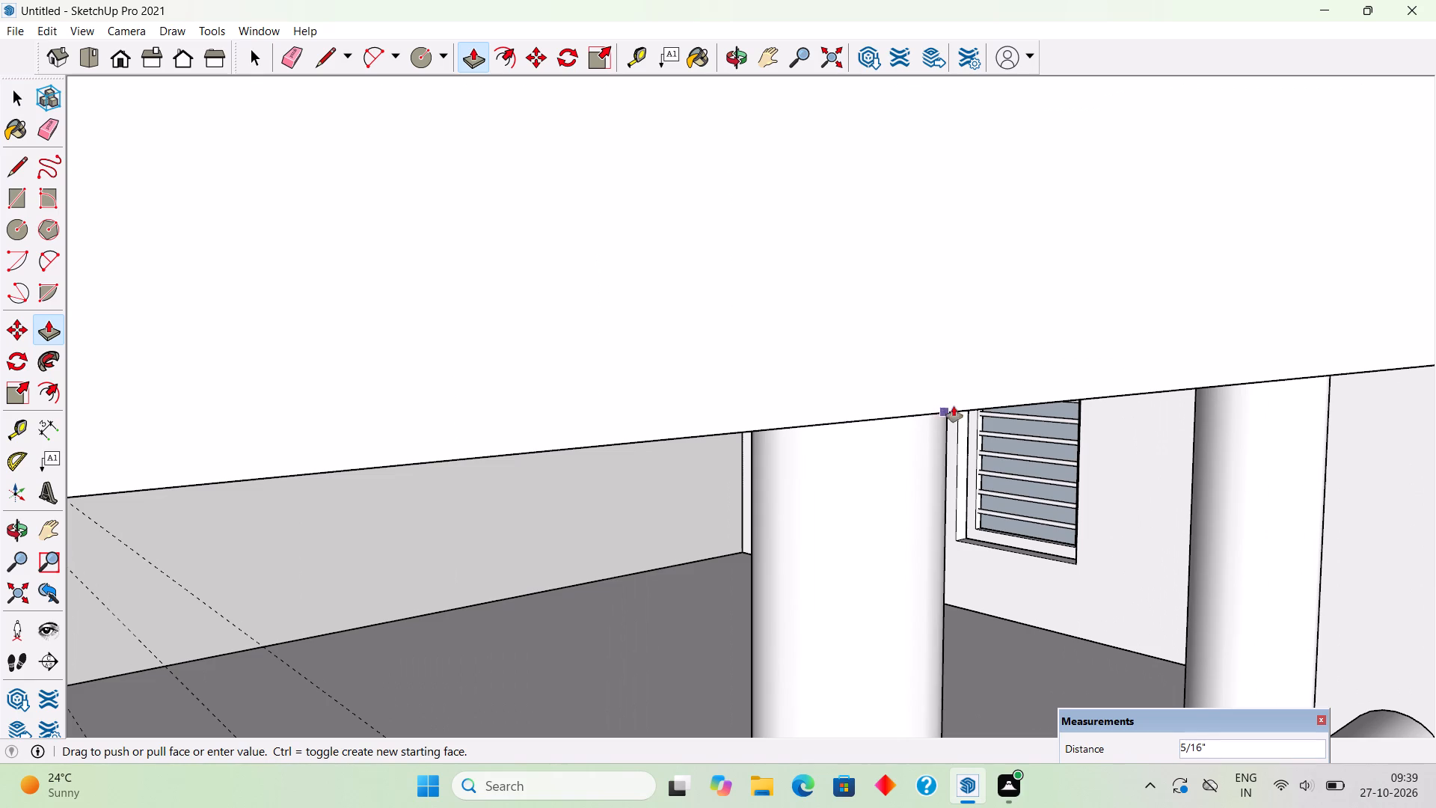
{"action": "left_click", "coordinate": [1025, 394]}
{"action": "key", "text": "space"}
Fit the whole model in view and look over the house's front with its window and door.
{"action": "scroll", "coordinate": [895, 366], "scroll_direction": "down", "scroll_amount": 9}
{"action": "scroll", "coordinate": [890, 447], "scroll_direction": "down", "scroll_amount": 4}
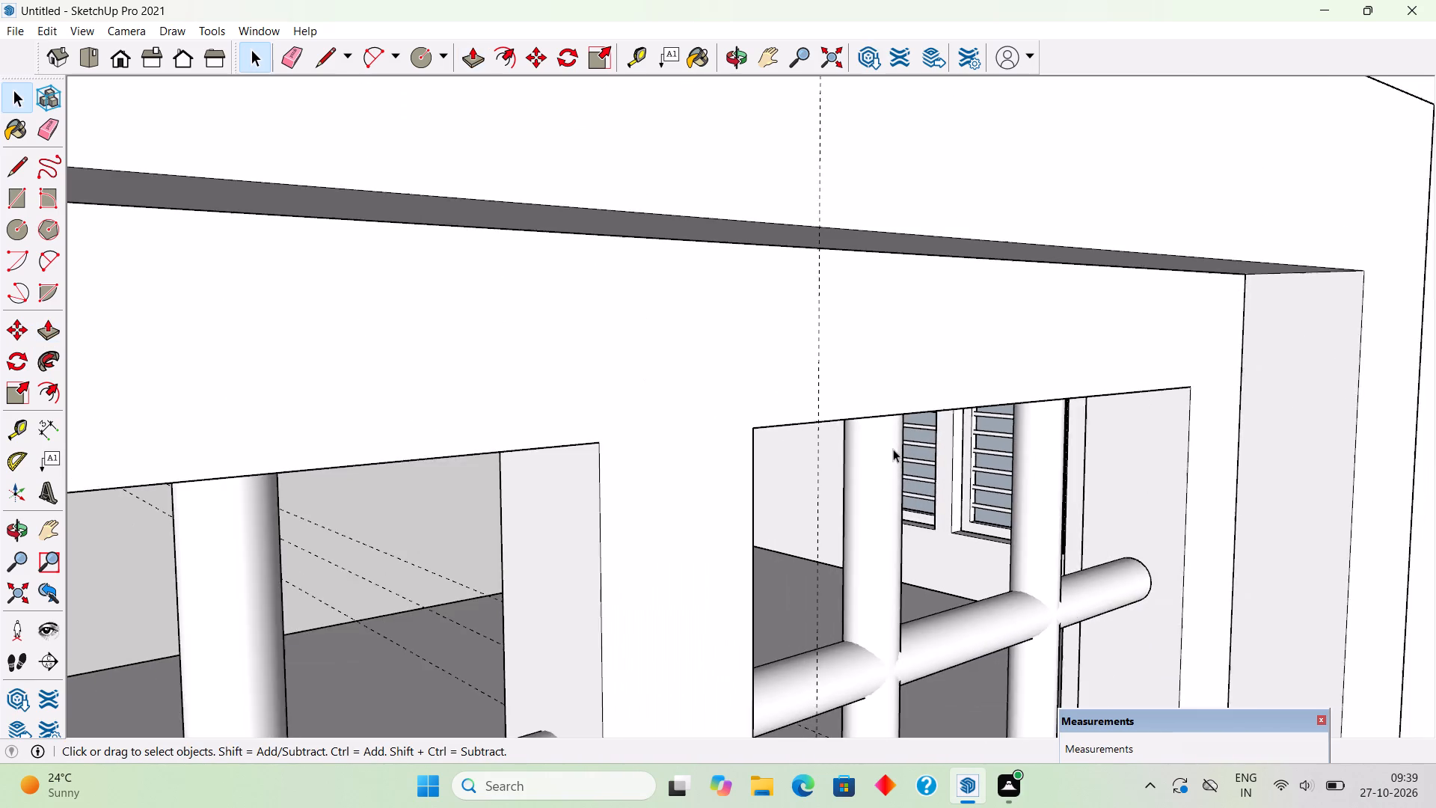
{"action": "scroll", "coordinate": [893, 449], "scroll_direction": "down", "scroll_amount": 8}
{"action": "scroll", "coordinate": [939, 499], "scroll_direction": "down", "scroll_amount": 3}
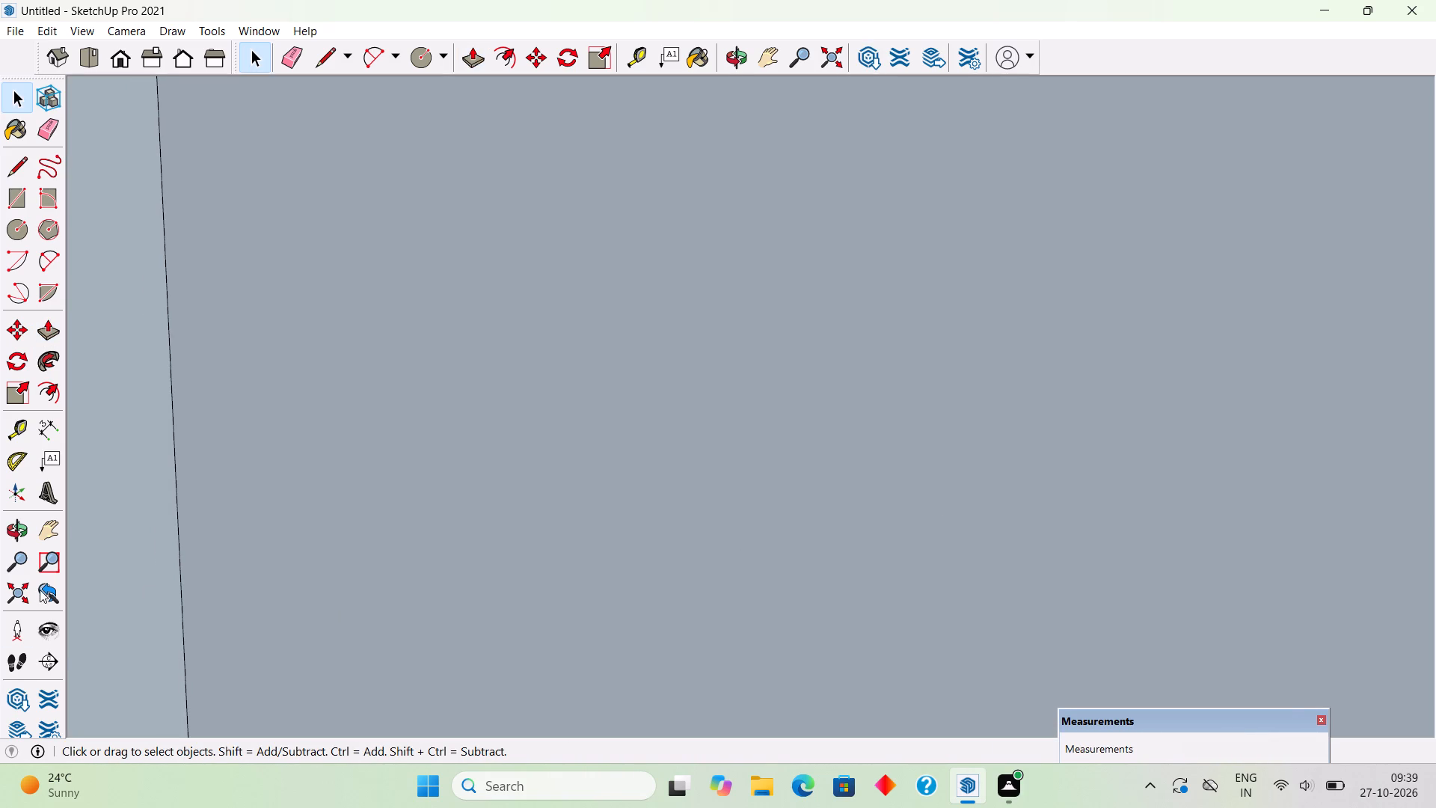
{"action": "left_click", "coordinate": [17, 592]}
{"action": "middle_click_drag", "start_coordinate": [630, 392], "coordinate": [451, 394]}
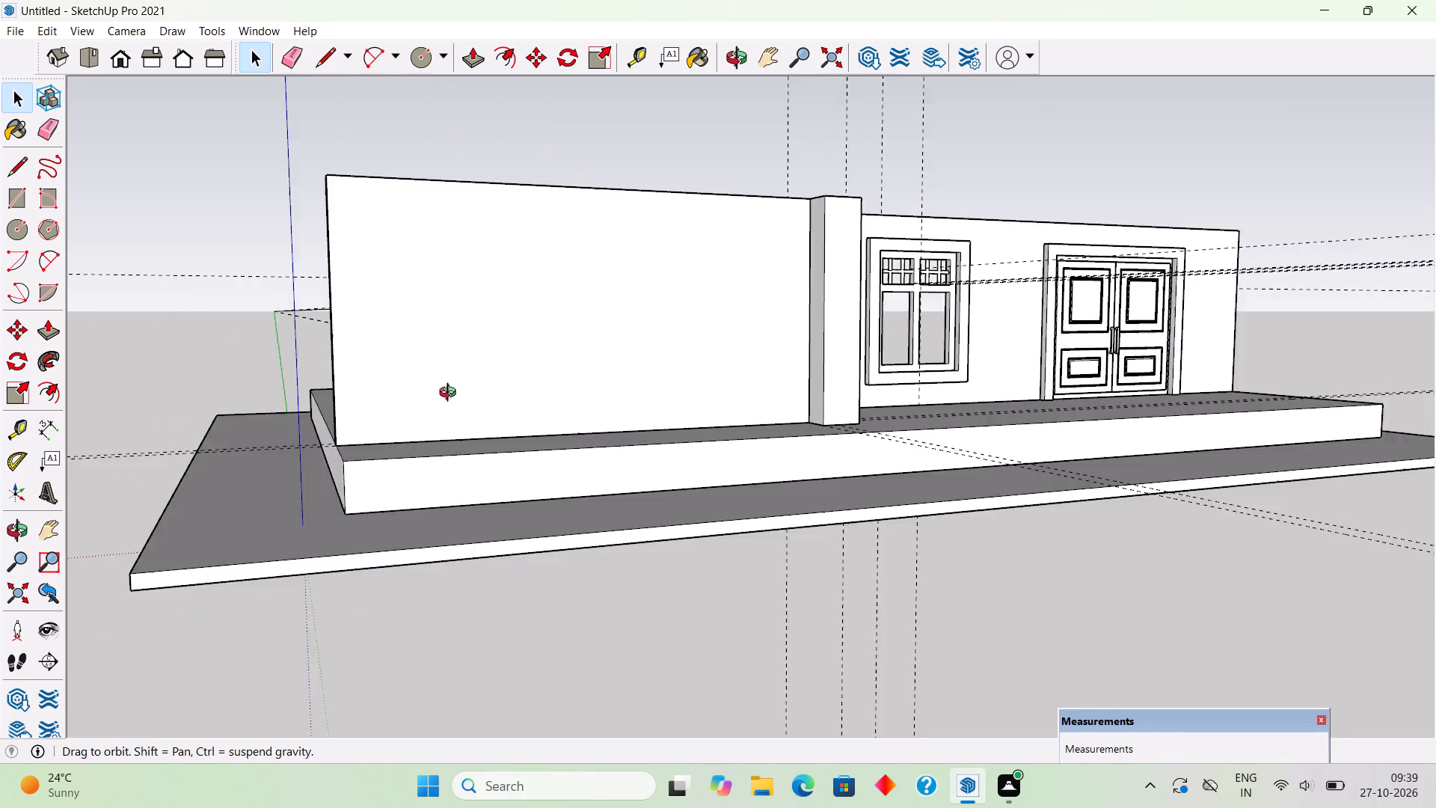
Make separate groups of the upper-right pane's inner vertical bar and each of the upper-left pane's two vertical bars.
{"action": "middle_click_drag", "start_coordinate": [451, 394], "coordinate": [242, 391]}
{"action": "scroll", "coordinate": [884, 180], "scroll_direction": "up", "scroll_amount": 6}
{"action": "scroll", "coordinate": [718, 339], "scroll_direction": "up", "scroll_amount": 3}
{"action": "middle_click_drag", "start_coordinate": [862, 421], "coordinate": [1001, 444]}
{"action": "scroll", "coordinate": [856, 342], "scroll_direction": "up", "scroll_amount": 6}
{"action": "scroll", "coordinate": [872, 351], "scroll_direction": "down", "scroll_amount": 4}
{"action": "triple_click", "coordinate": [897, 356]}
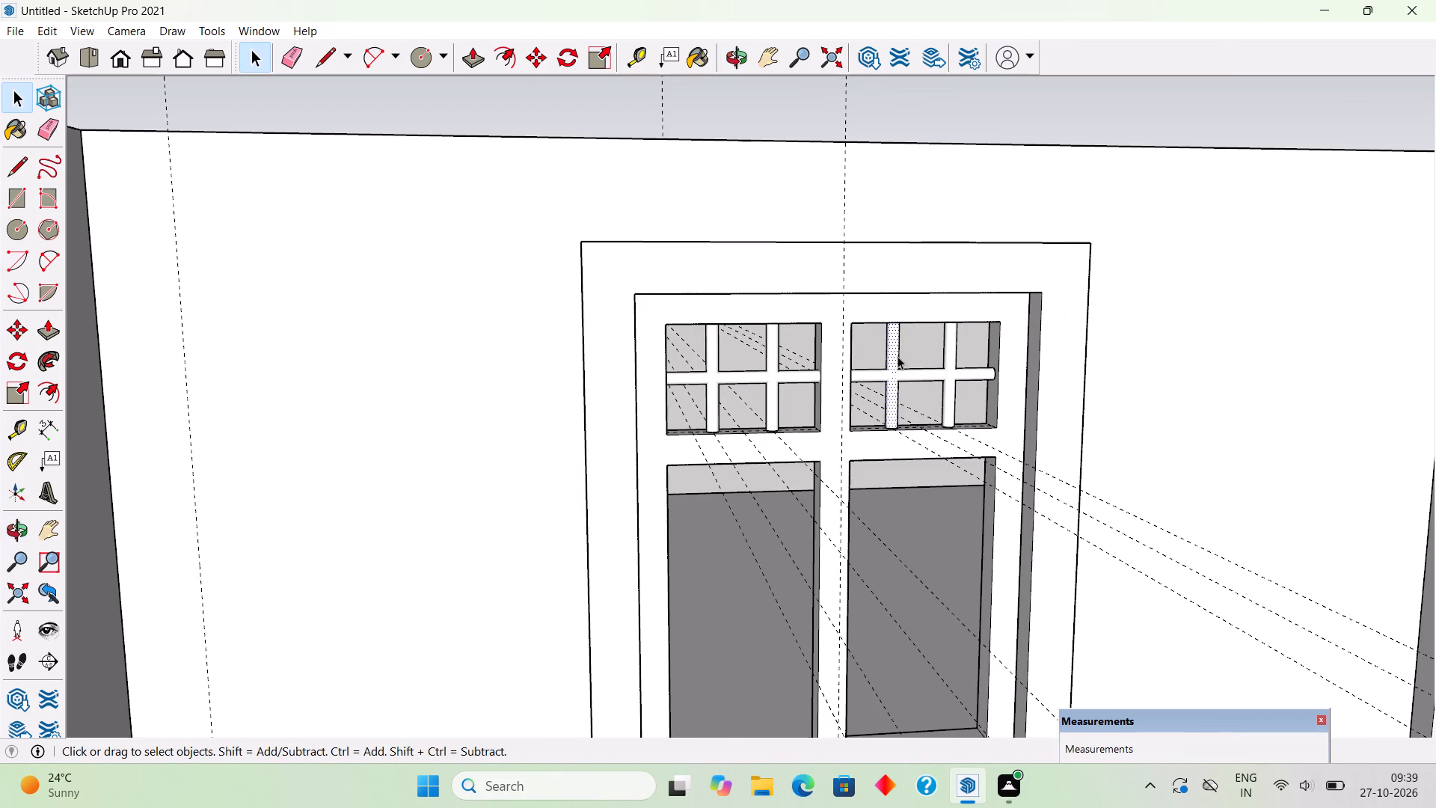
{"action": "right_click", "coordinate": [897, 356]}
{"action": "left_click", "coordinate": [948, 511]}
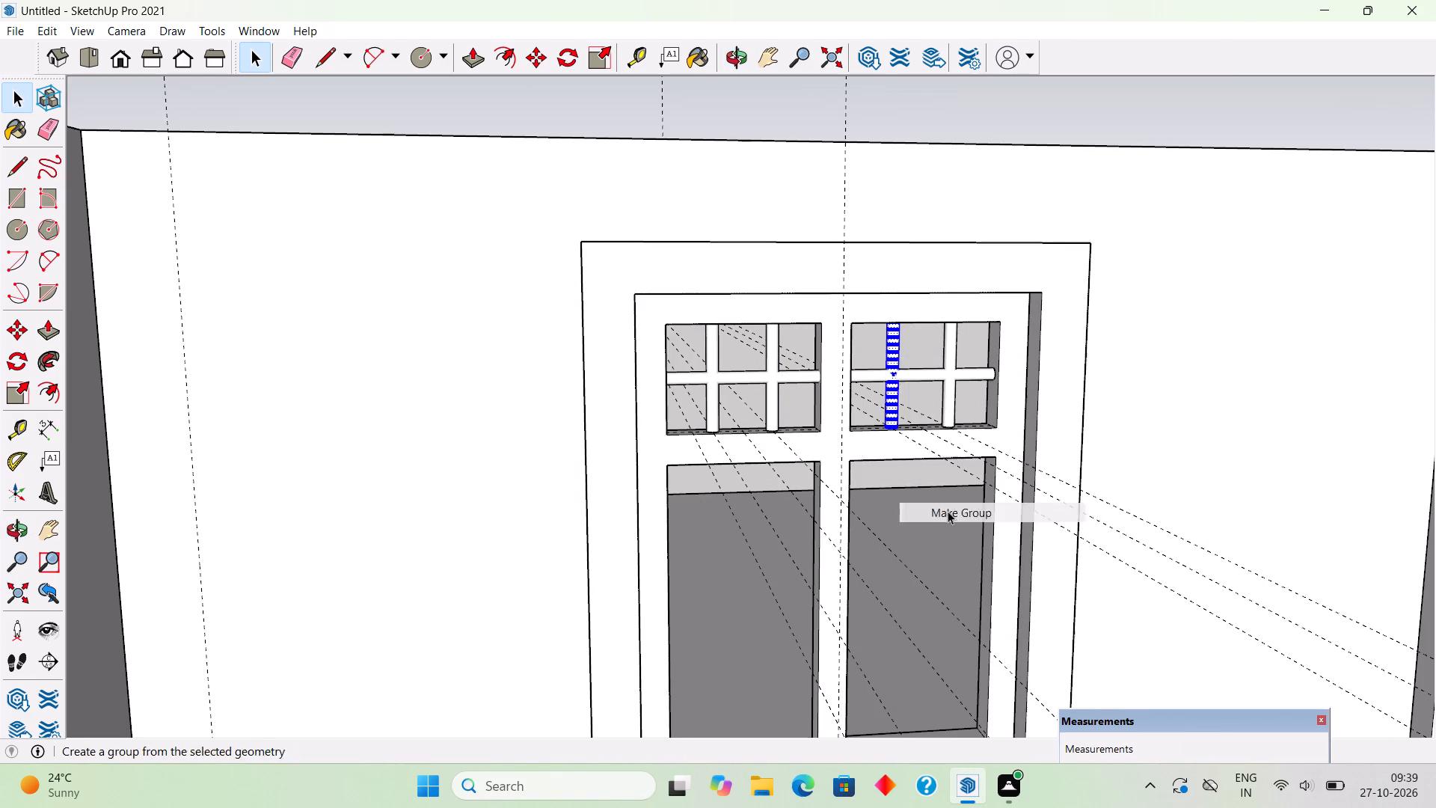
{"action": "triple_click", "coordinate": [772, 357]}
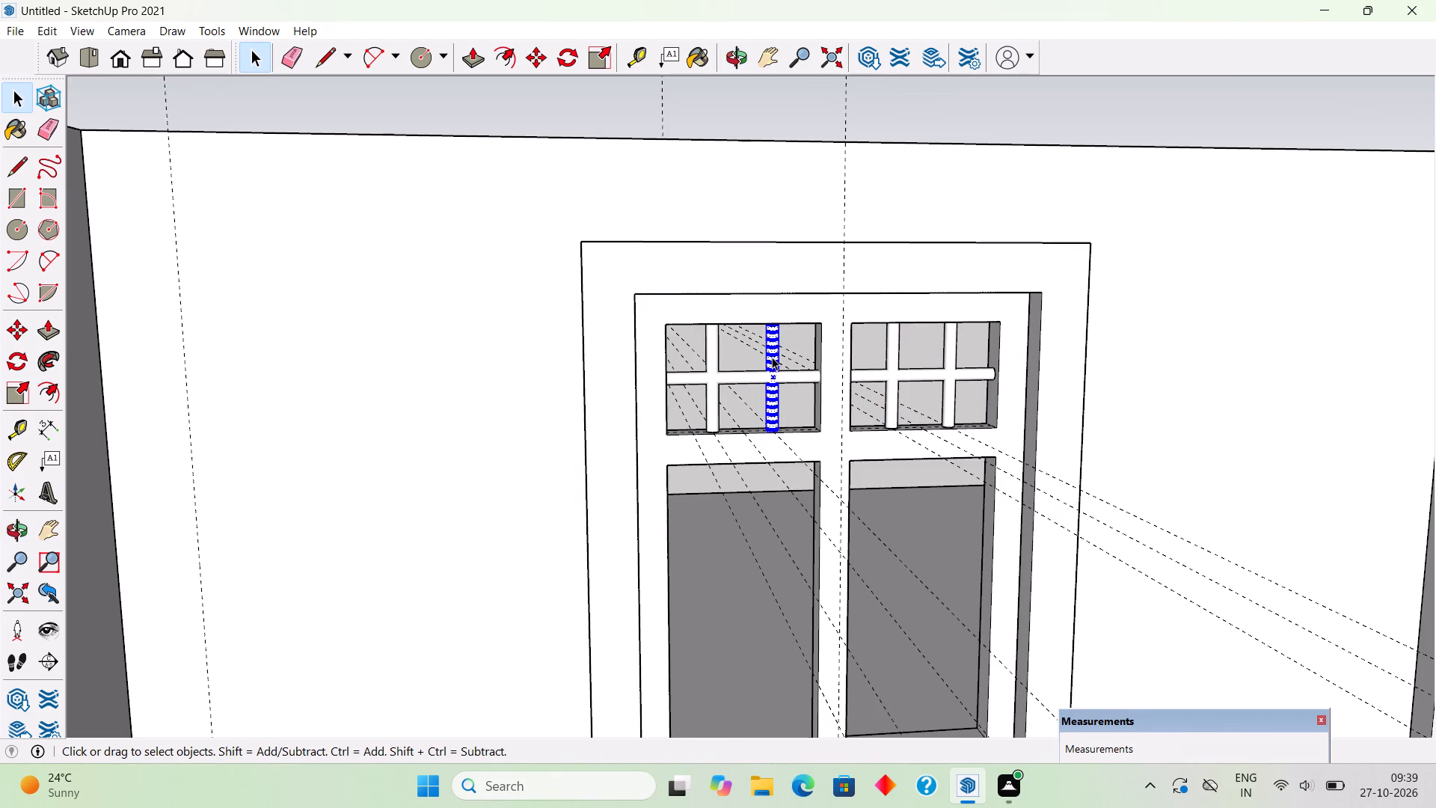
{"action": "right_click", "coordinate": [772, 357]}
{"action": "left_click", "coordinate": [834, 515]}
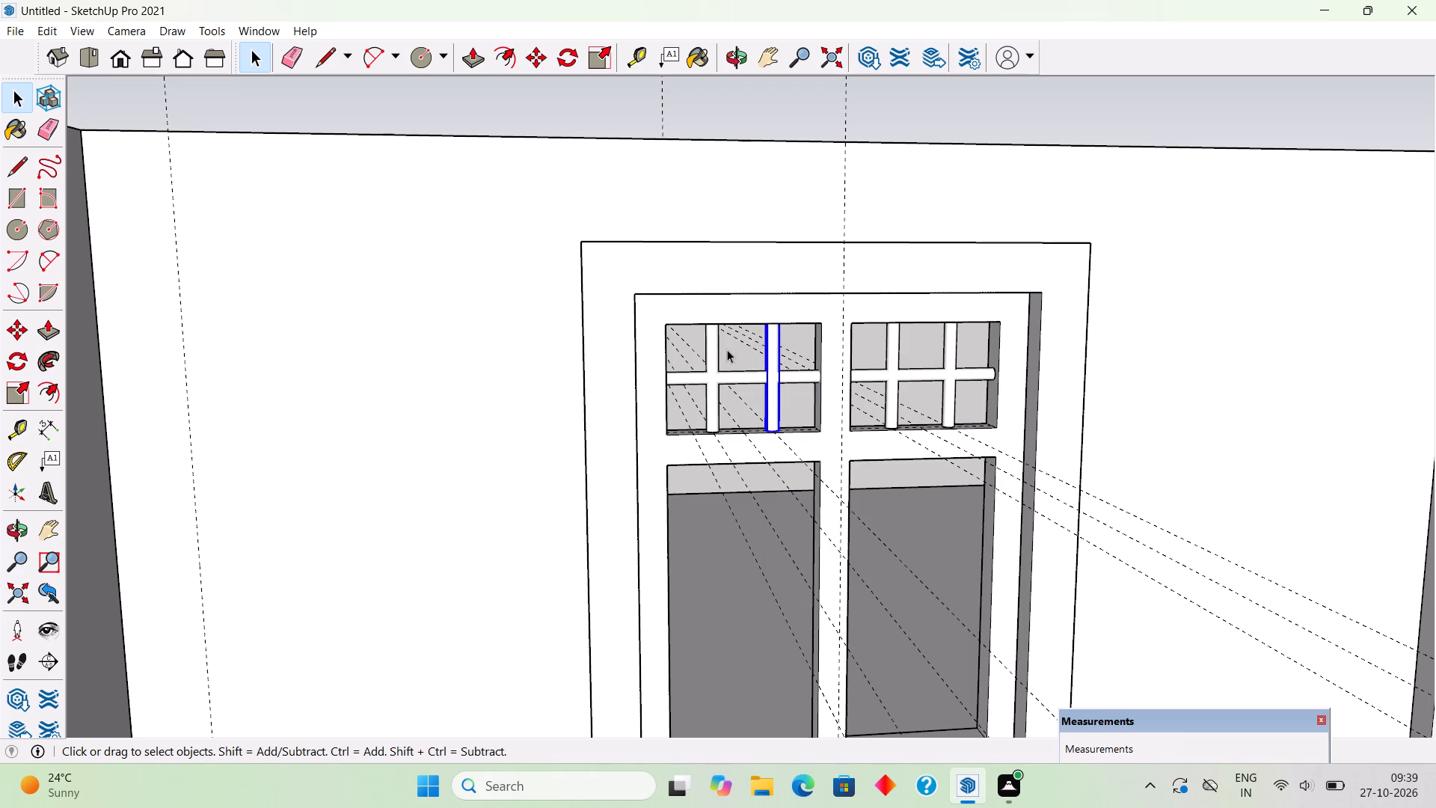
{"action": "triple_click", "coordinate": [717, 343]}
{"action": "right_click", "coordinate": [717, 343]}
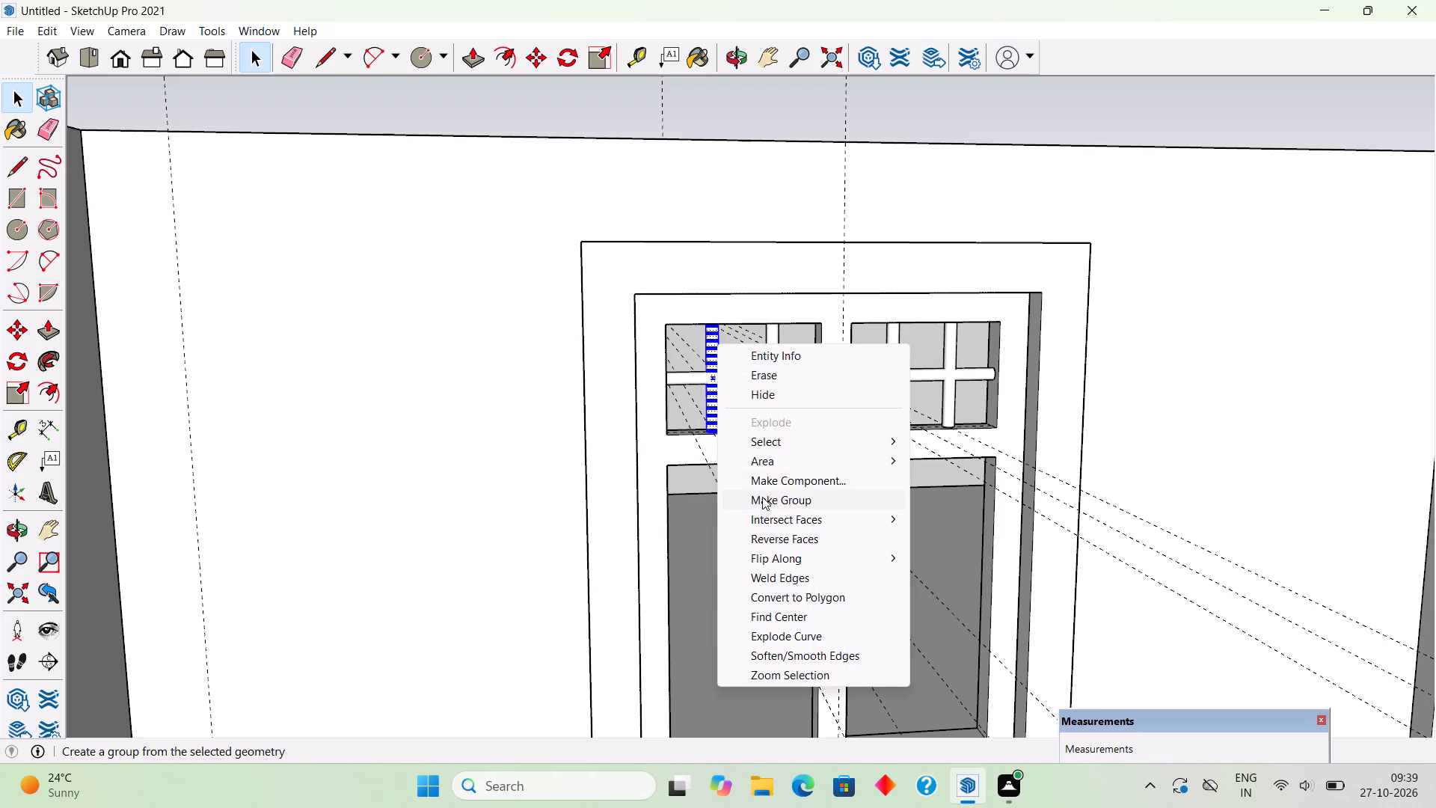
{"action": "left_click", "coordinate": [763, 499]}
{"action": "scroll", "coordinate": [761, 497], "scroll_direction": "down", "scroll_amount": 5}
{"action": "left_click", "coordinate": [678, 287]}
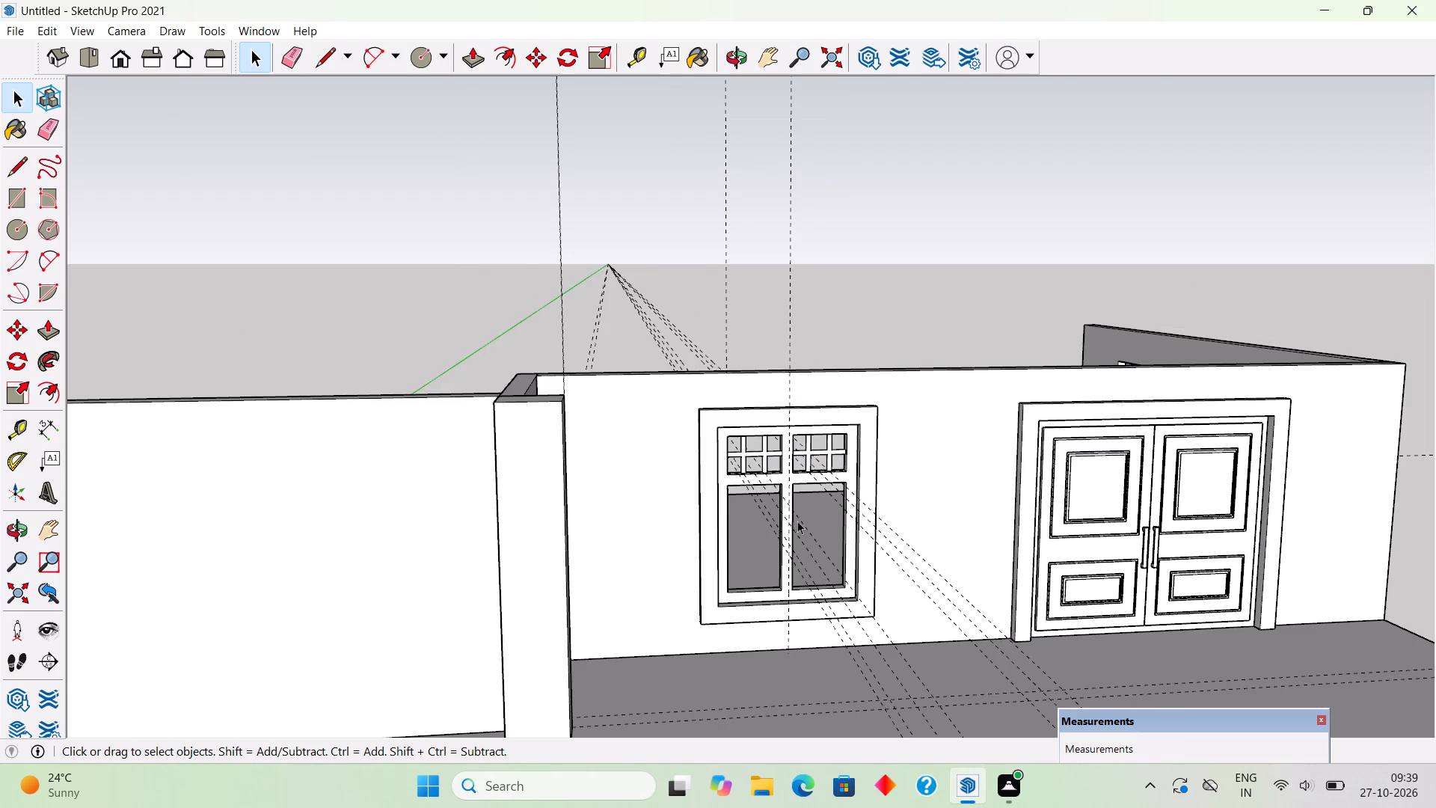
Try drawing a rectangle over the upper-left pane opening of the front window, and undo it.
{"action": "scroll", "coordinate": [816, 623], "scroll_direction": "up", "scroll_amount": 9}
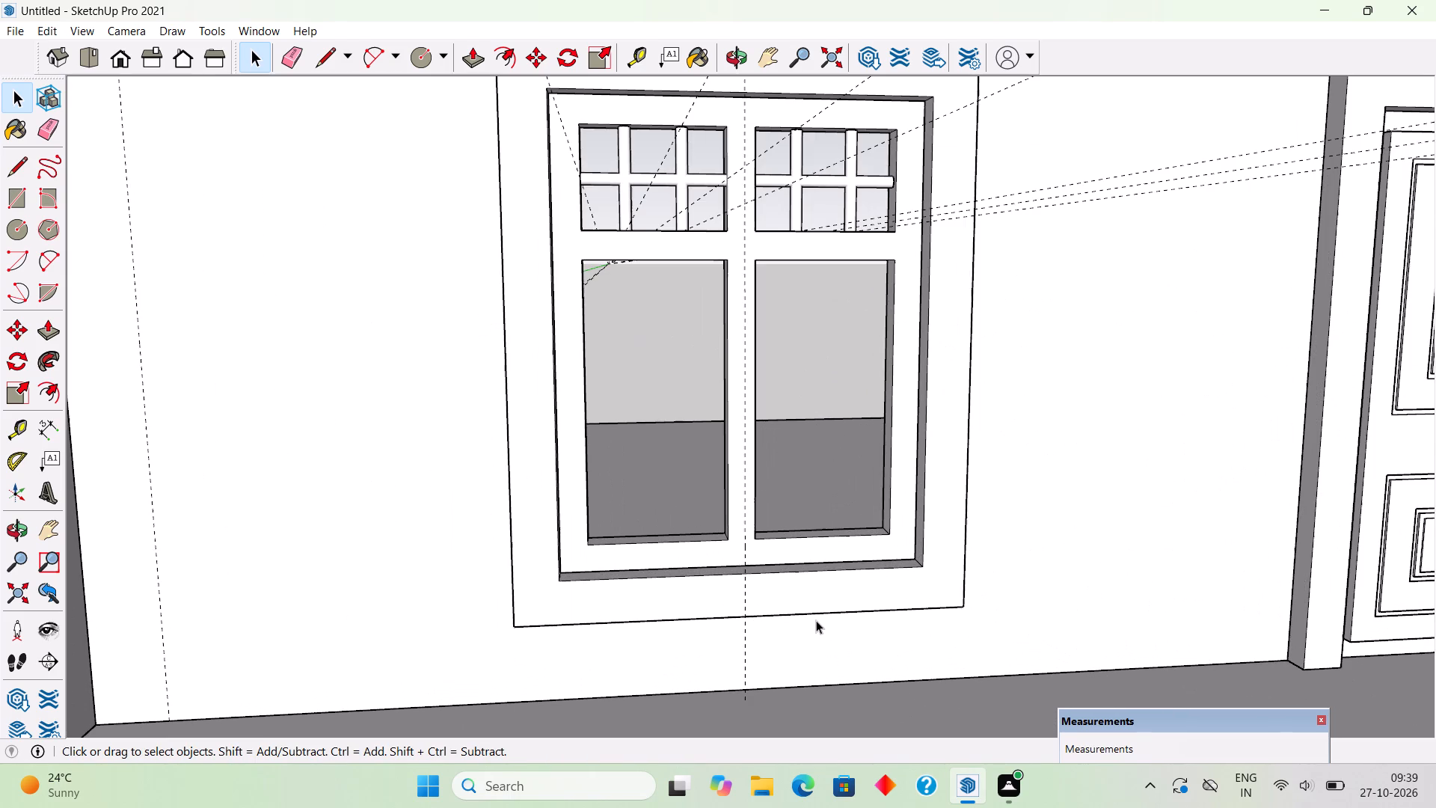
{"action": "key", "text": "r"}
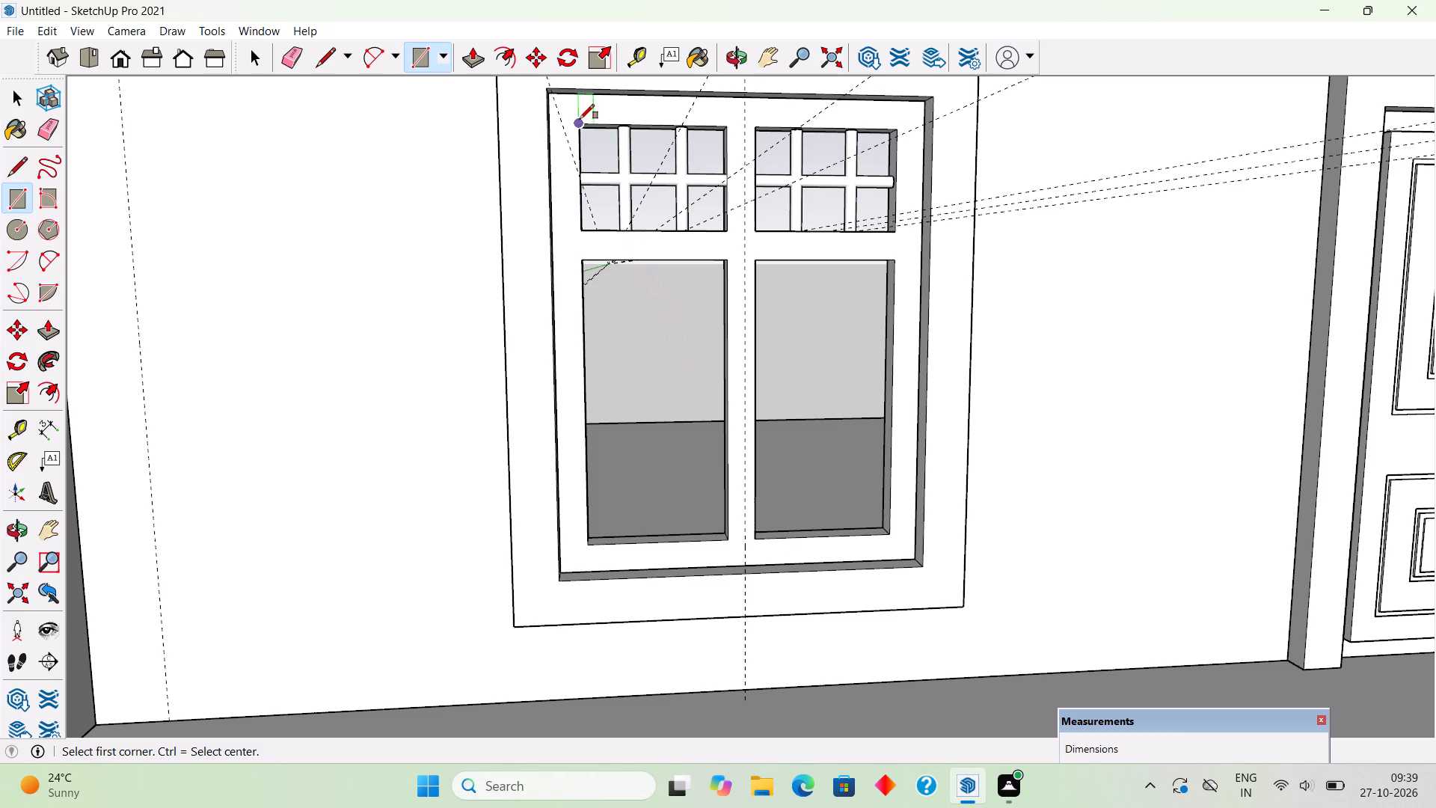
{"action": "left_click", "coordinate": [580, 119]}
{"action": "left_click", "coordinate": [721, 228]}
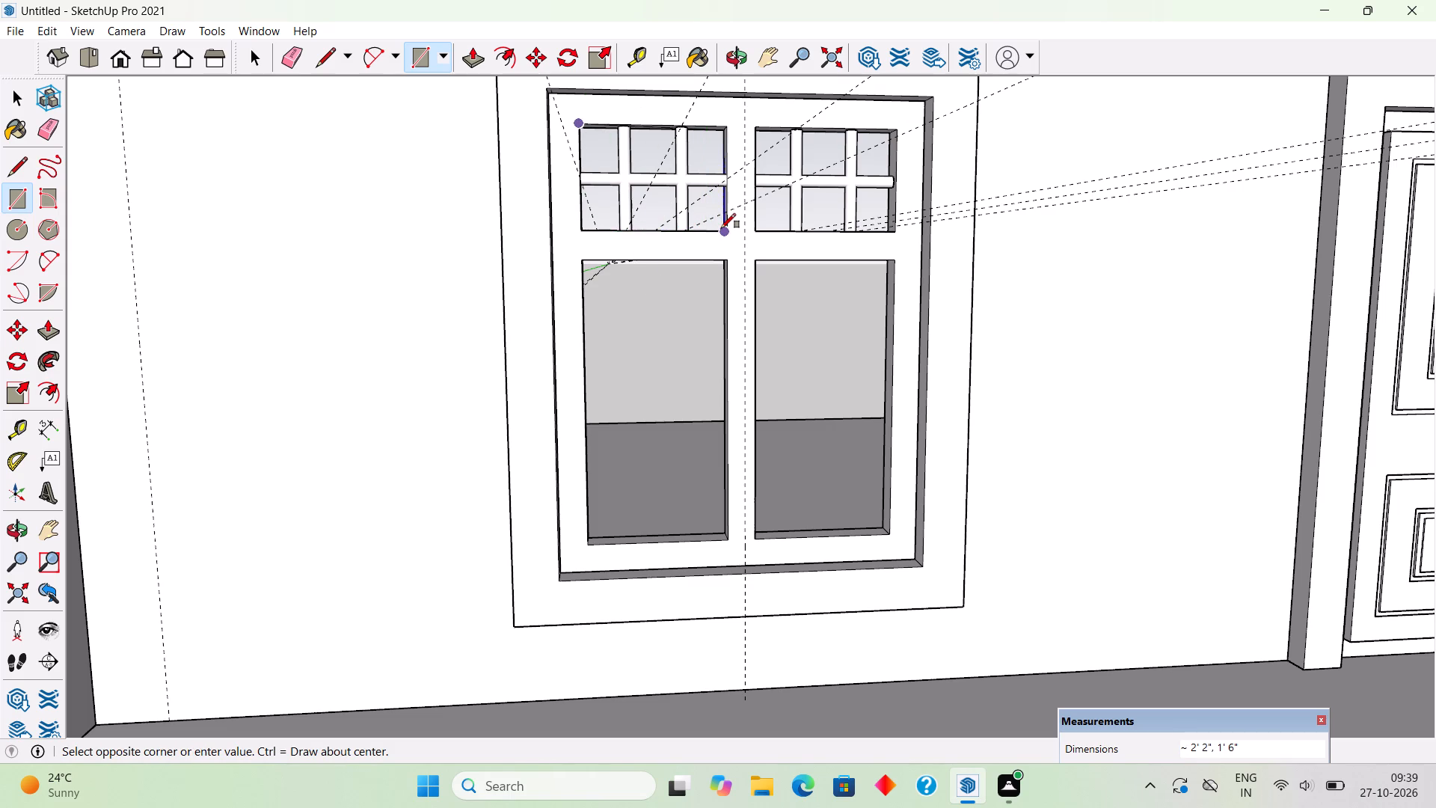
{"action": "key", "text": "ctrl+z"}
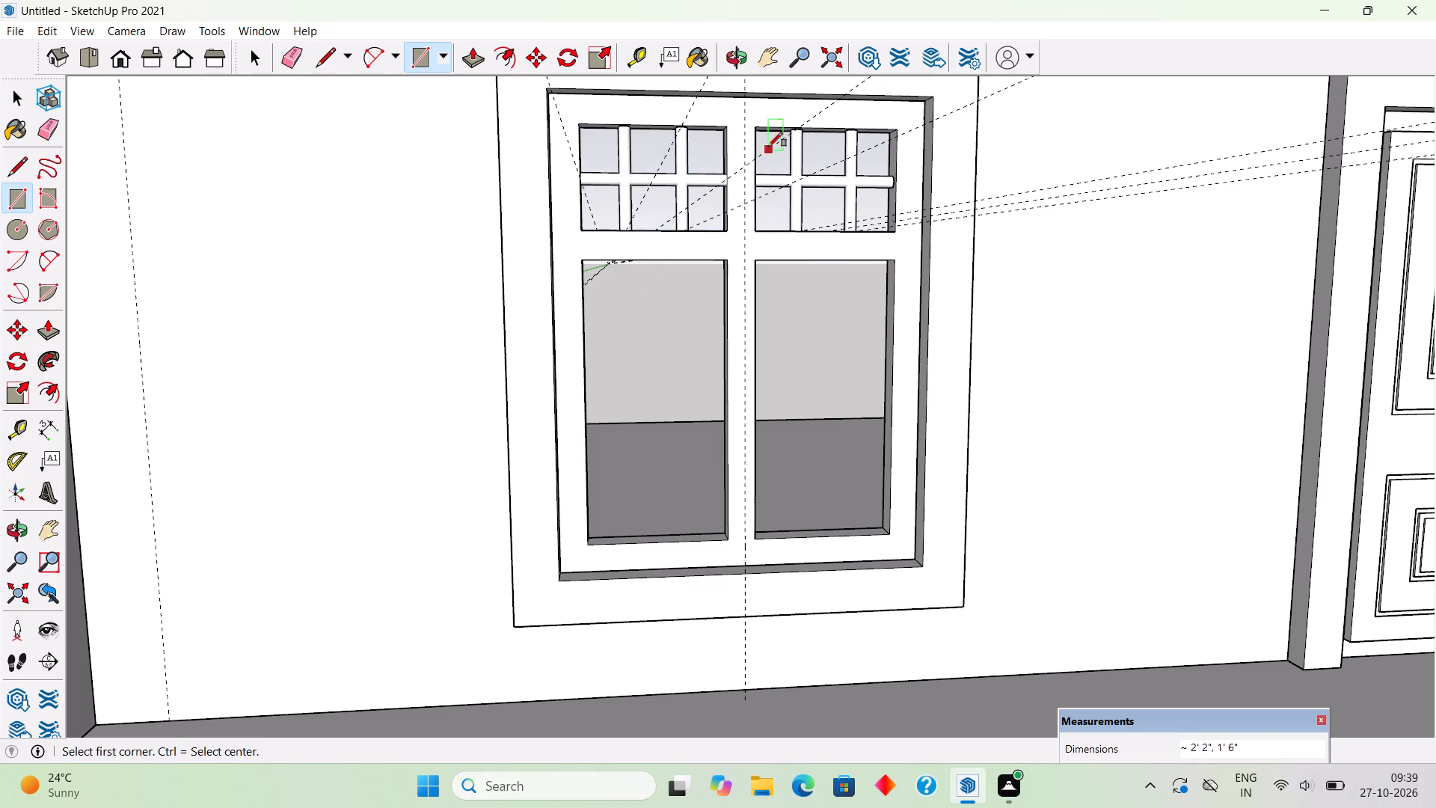
Draw a 2' 1 1/2" by 1' 6" rectangle over each of the window's two upper pane openings.
{"action": "scroll", "coordinate": [579, 198], "scroll_direction": "up", "scroll_amount": 2}
{"action": "middle_click_drag", "start_coordinate": [547, 361], "coordinate": [478, 470]}
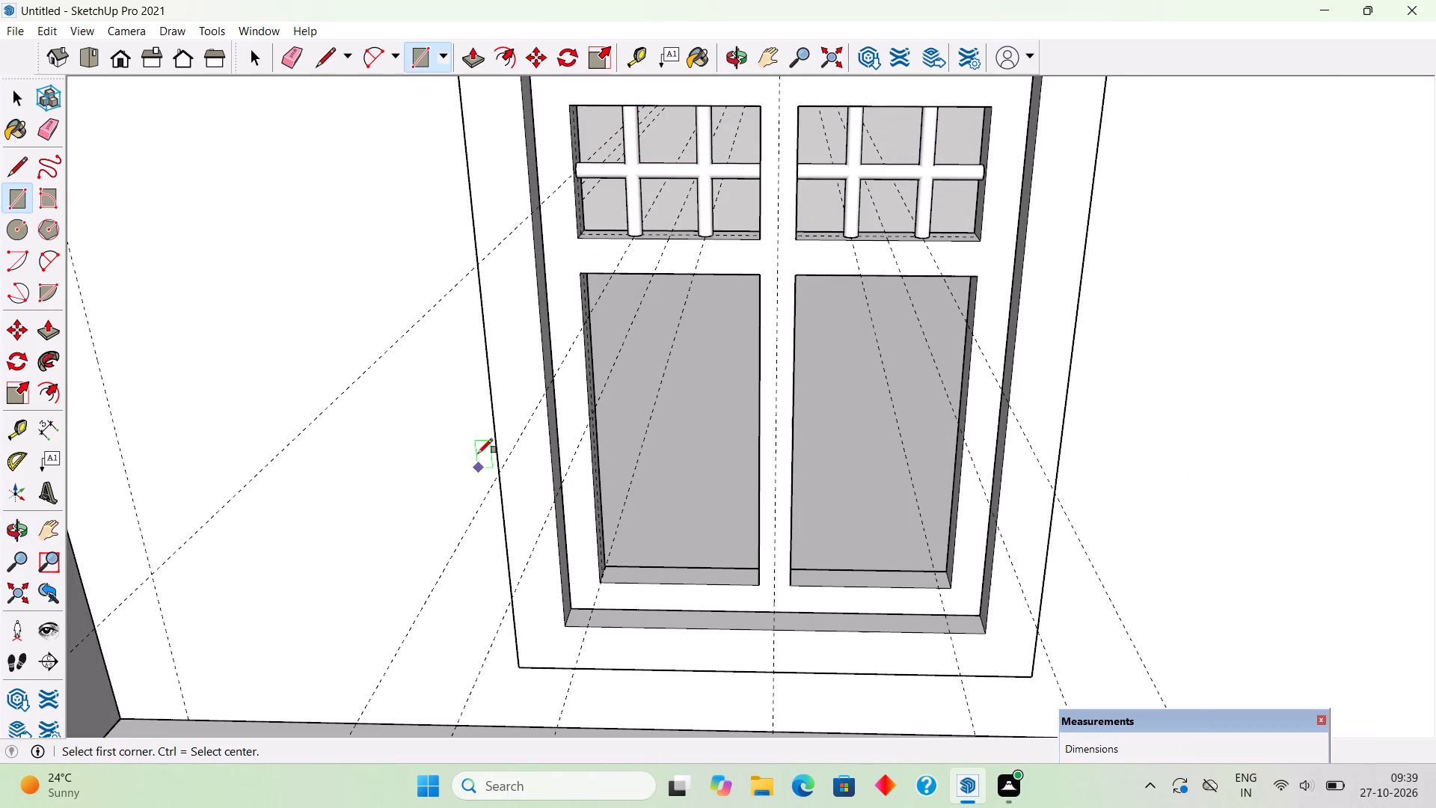
{"action": "left_click", "coordinate": [565, 110]}
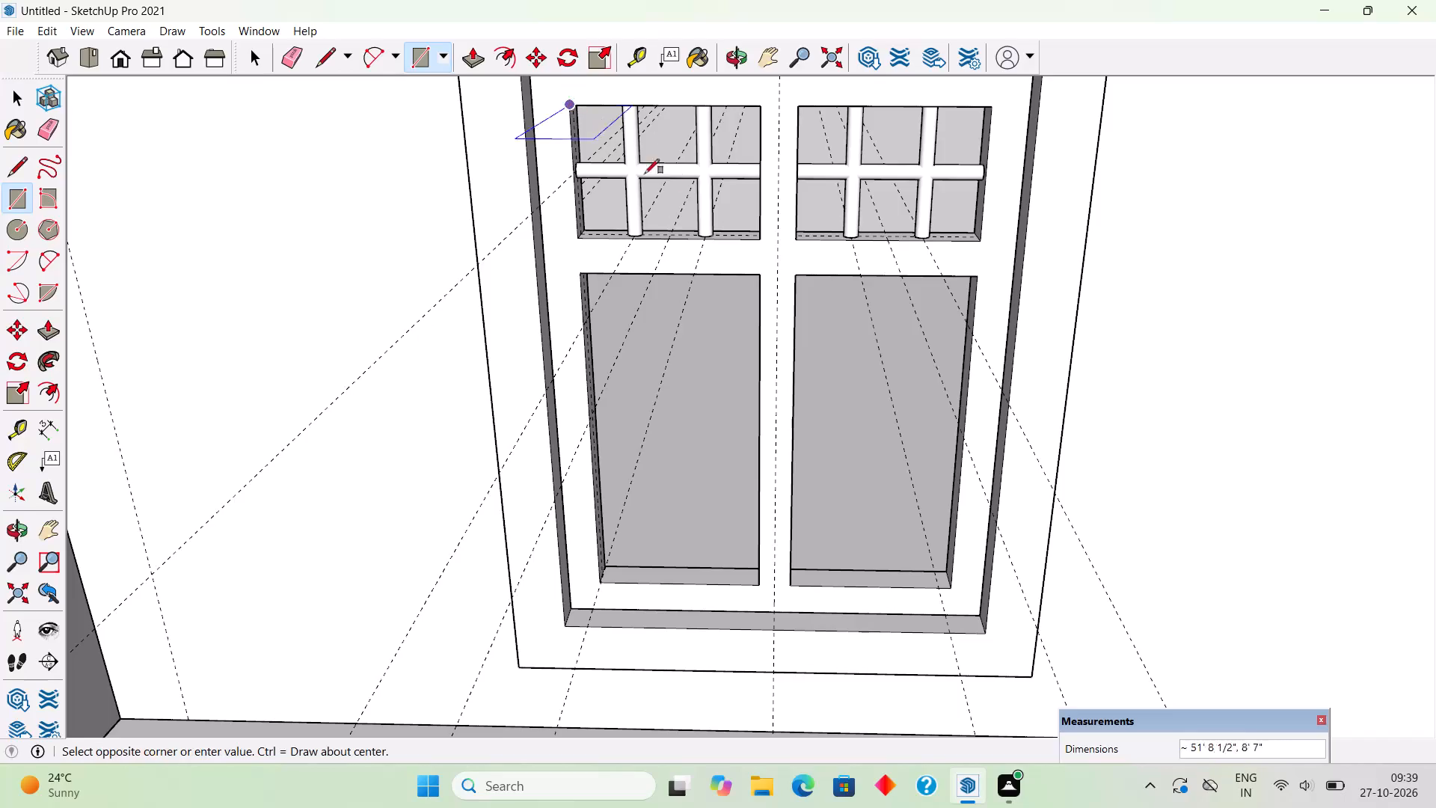
{"action": "left_click", "coordinate": [761, 242]}
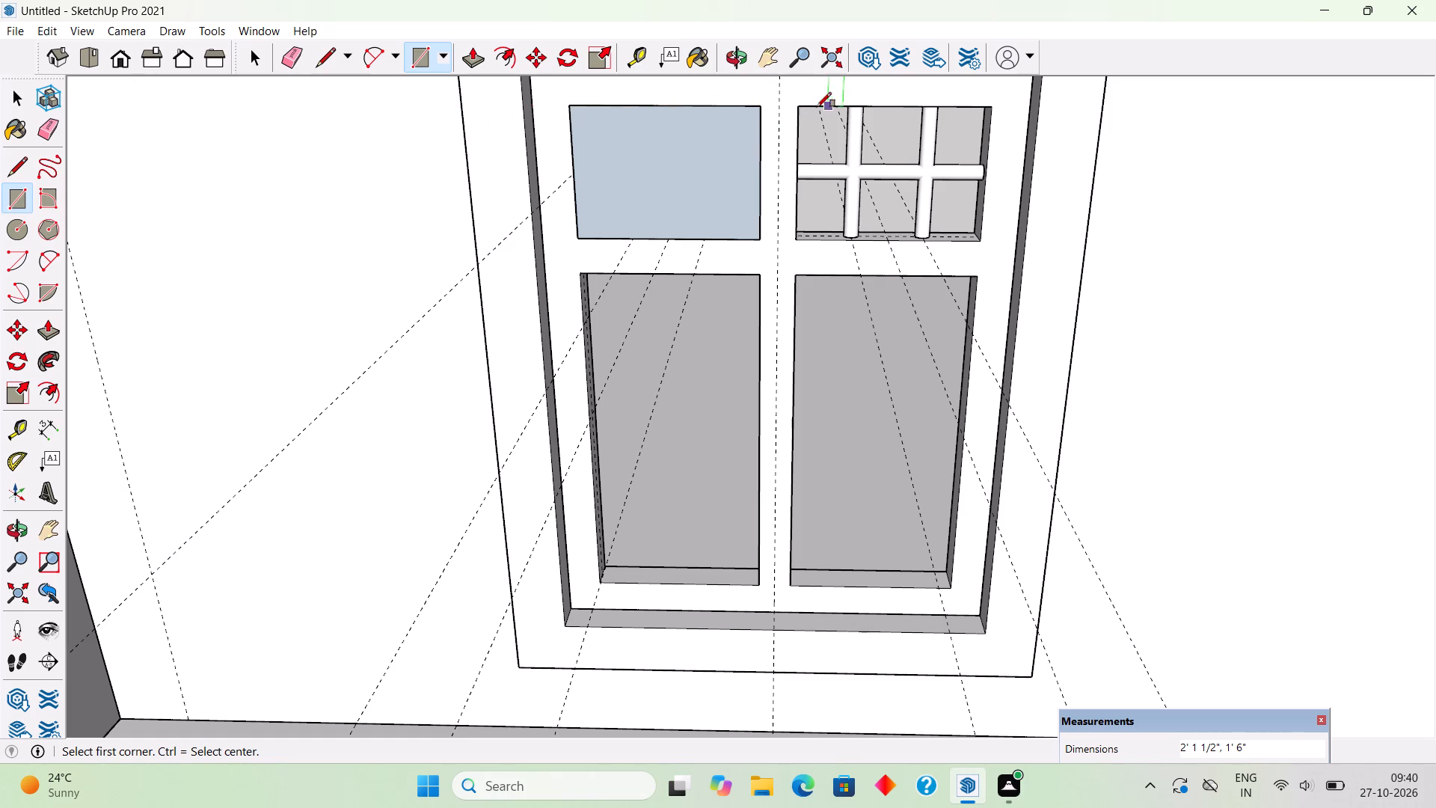
{"action": "left_click", "coordinate": [798, 105]}
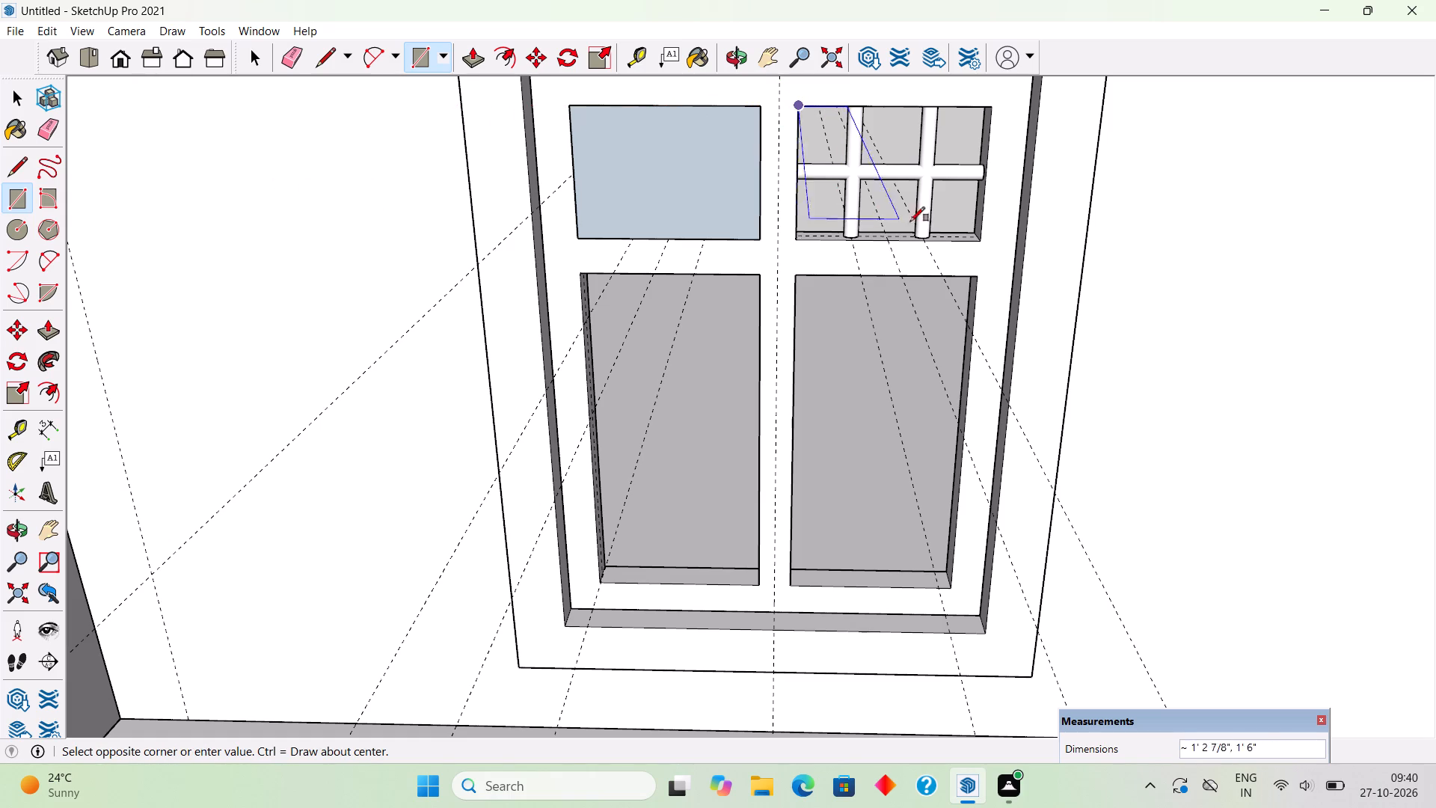
{"action": "left_click", "coordinate": [981, 242]}
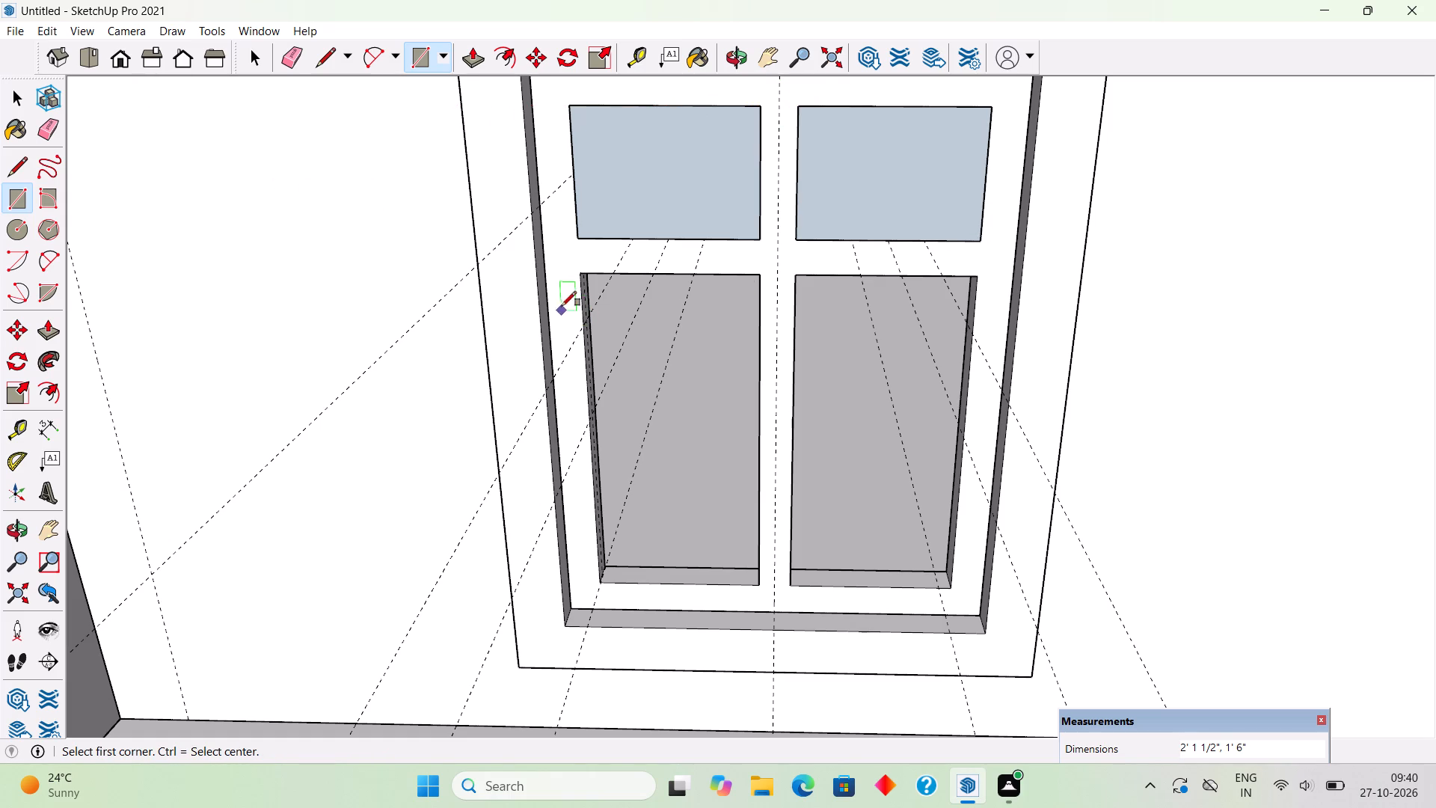
Draw a 2' 1 1/2" by 4' 3" rectangle over each of the window's two lower pane openings.
{"action": "left_click", "coordinate": [580, 272]}
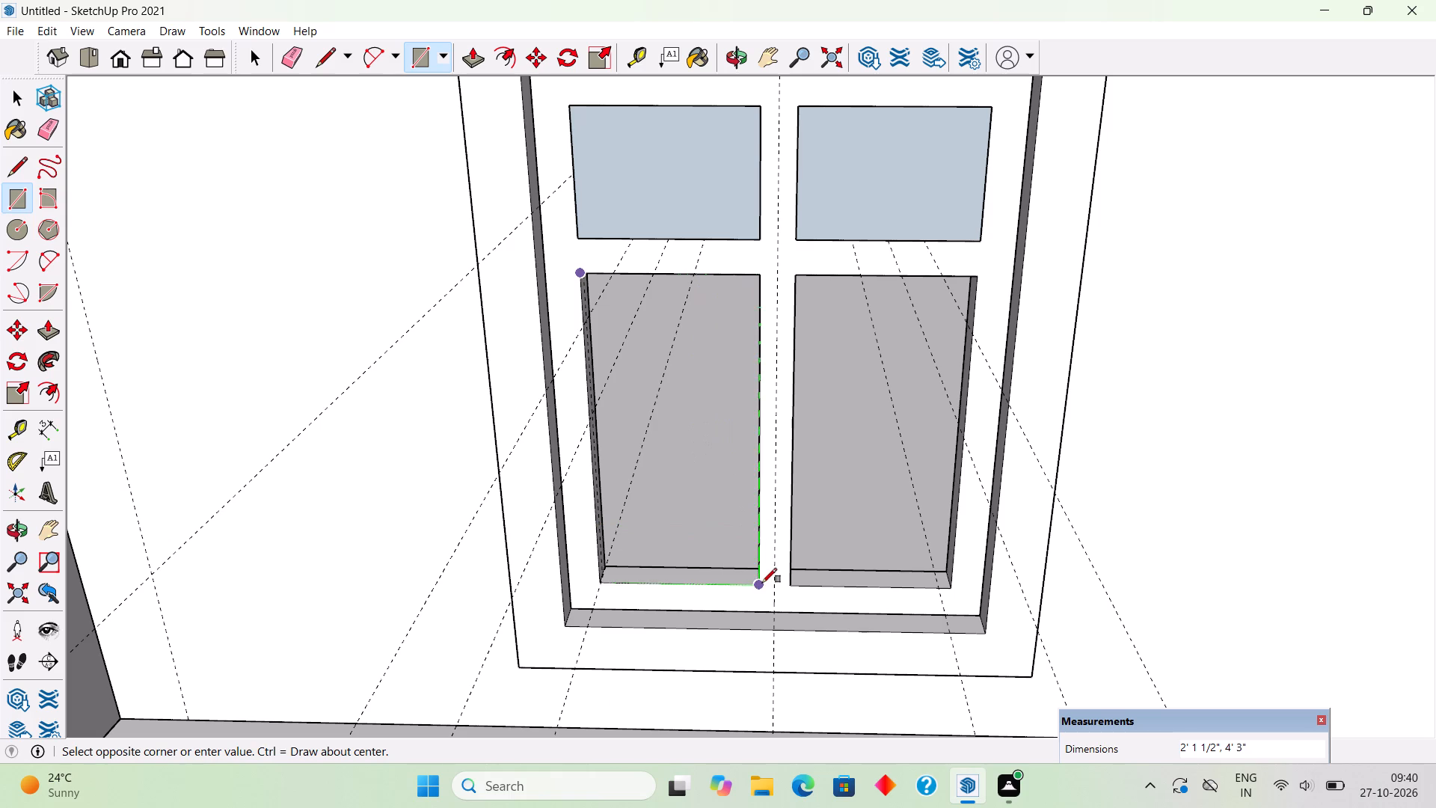
{"action": "left_click", "coordinate": [762, 584]}
{"action": "left_click", "coordinate": [796, 278]}
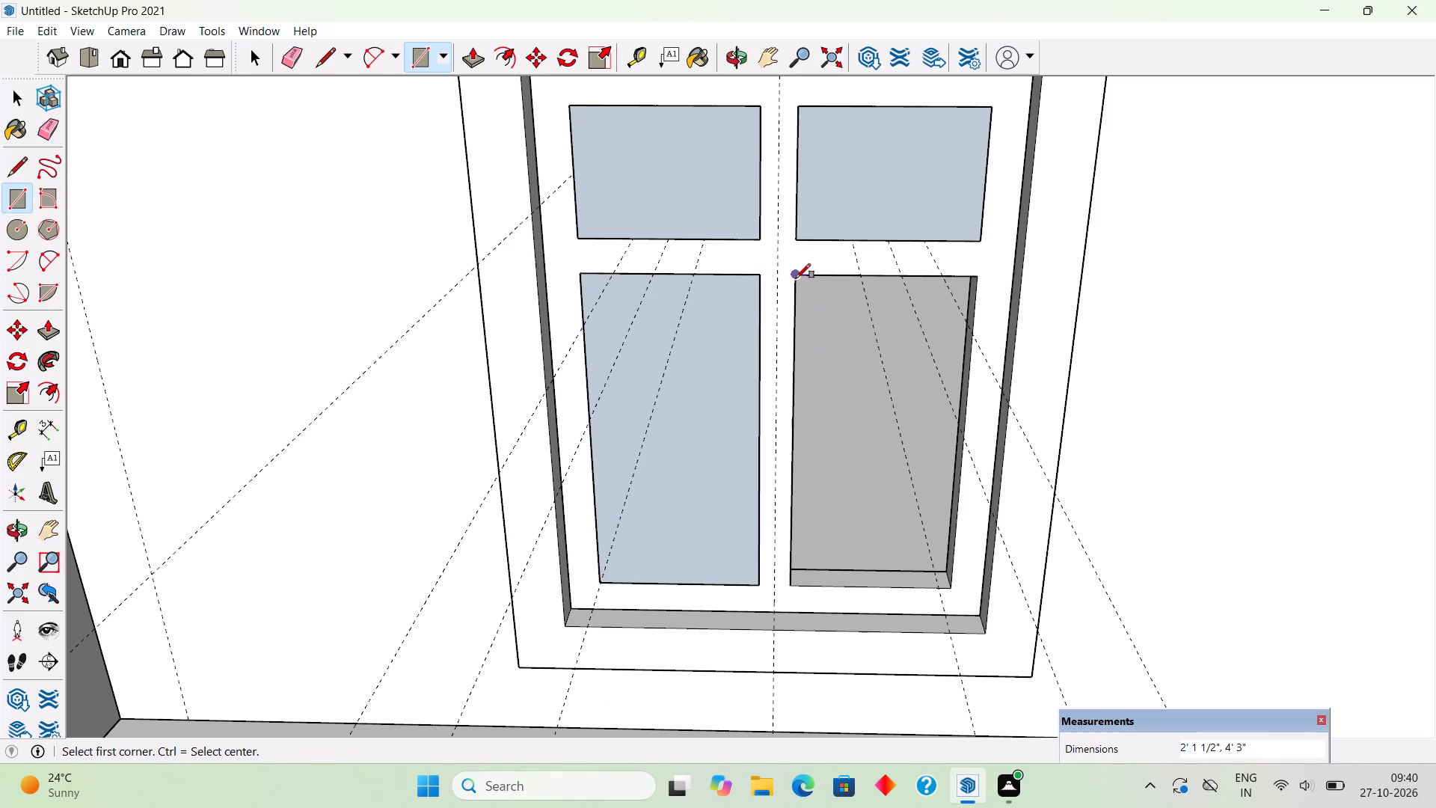
{"action": "left_click", "coordinate": [951, 593]}
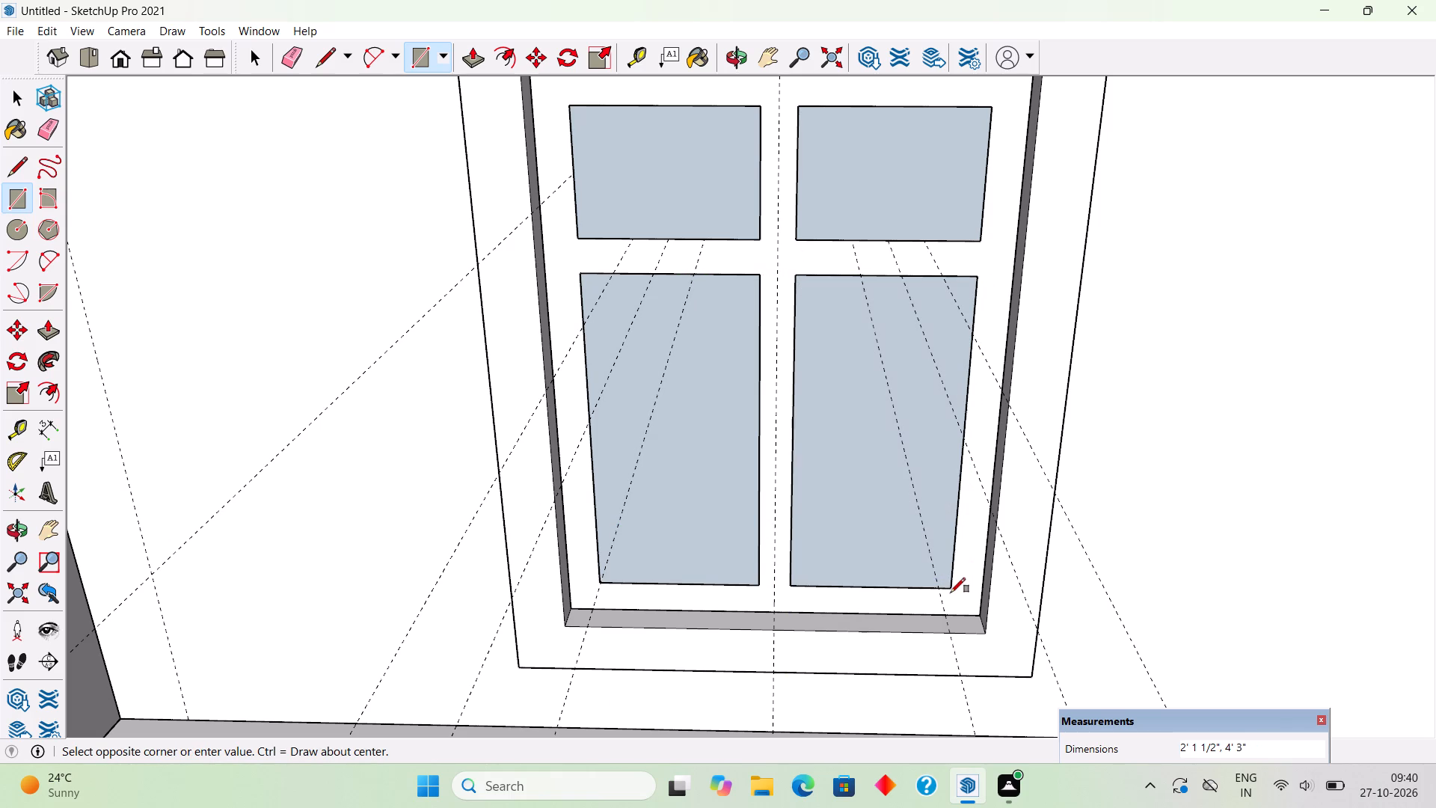
Make each of the four window pane rectangles, upper and lower, its own group including its edges.
{"action": "key", "text": "space"}
{"action": "double_click", "coordinate": [652, 184]}
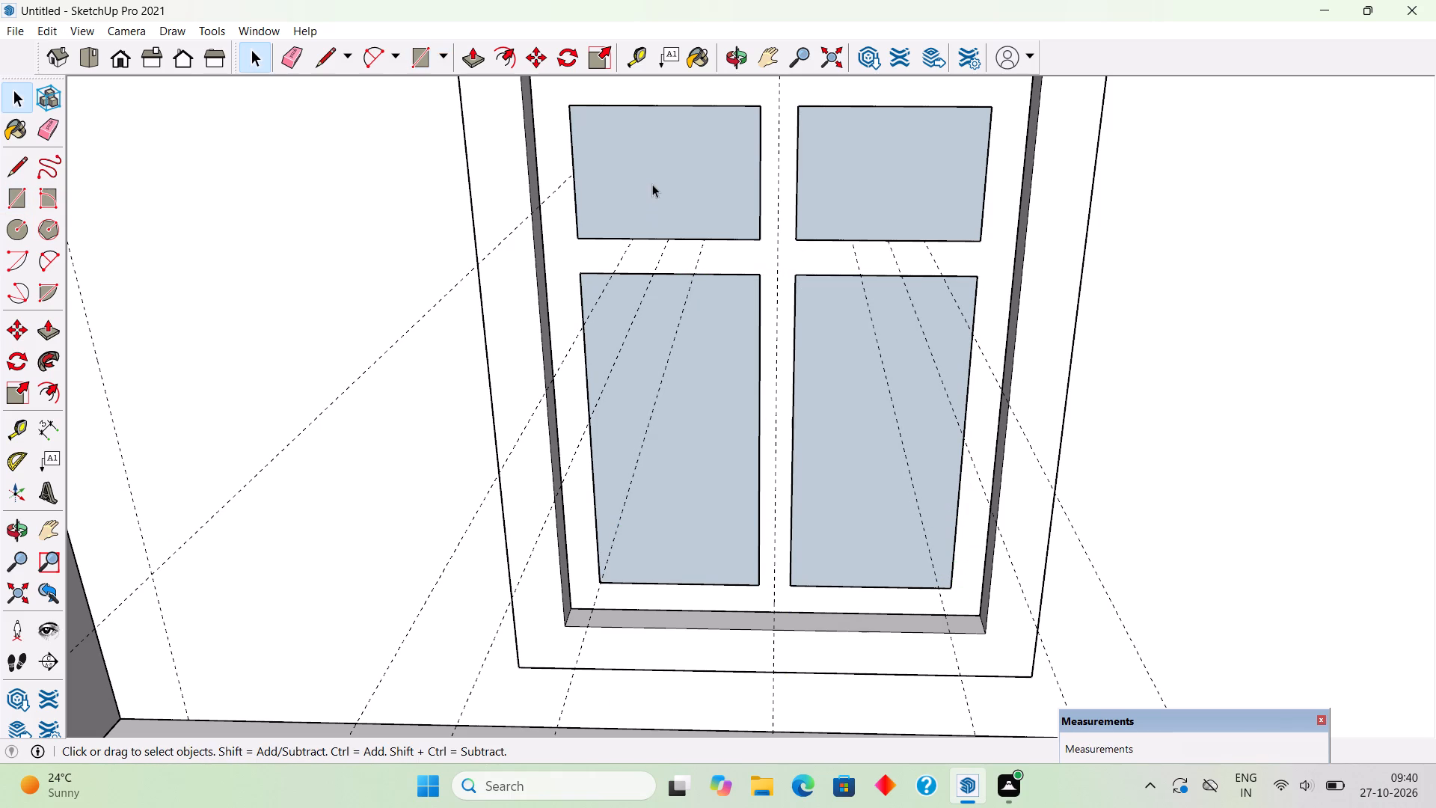
{"action": "right_click", "coordinate": [652, 184]}
{"action": "left_click", "coordinate": [702, 346]}
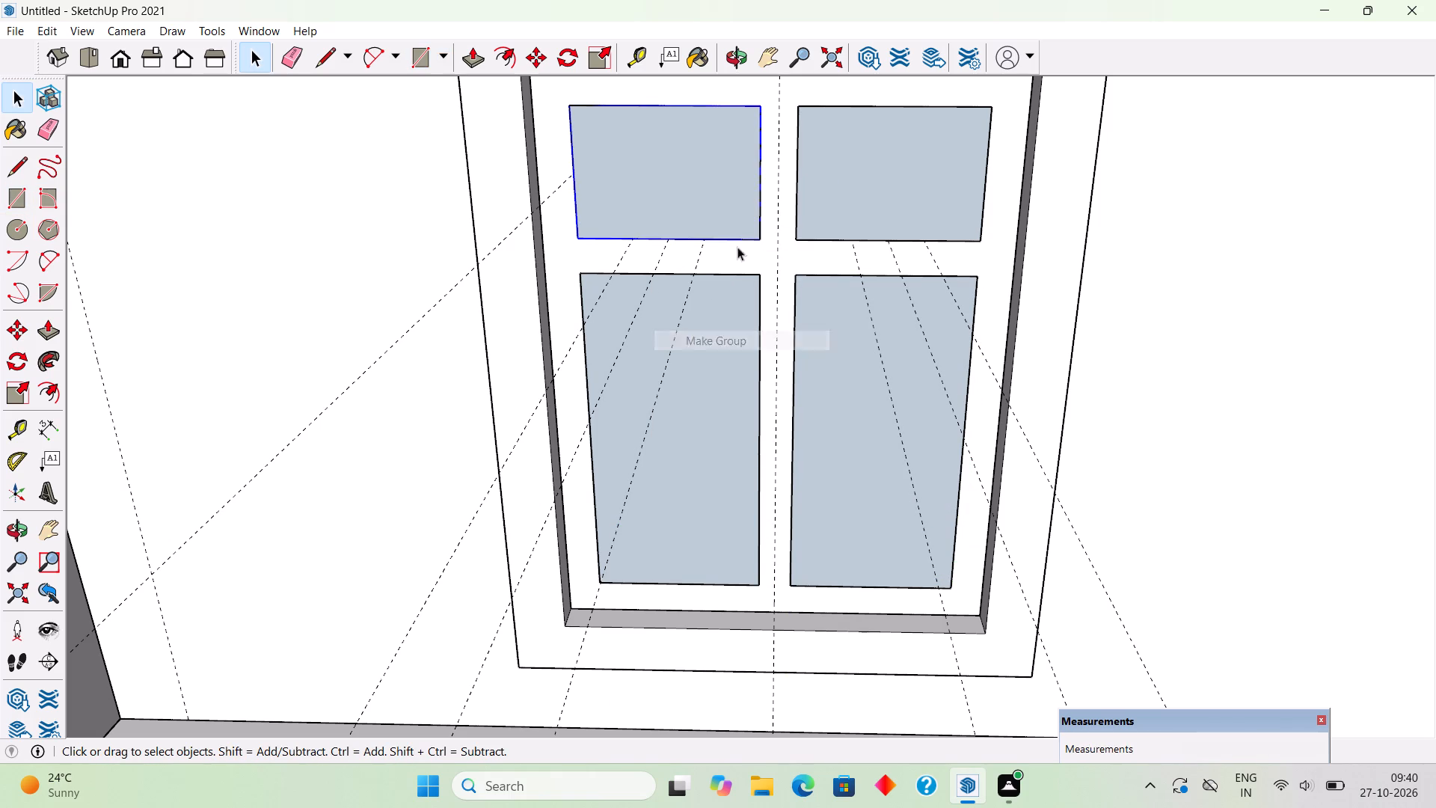
{"action": "triple_click", "coordinate": [868, 165]}
{"action": "right_click", "coordinate": [869, 164]}
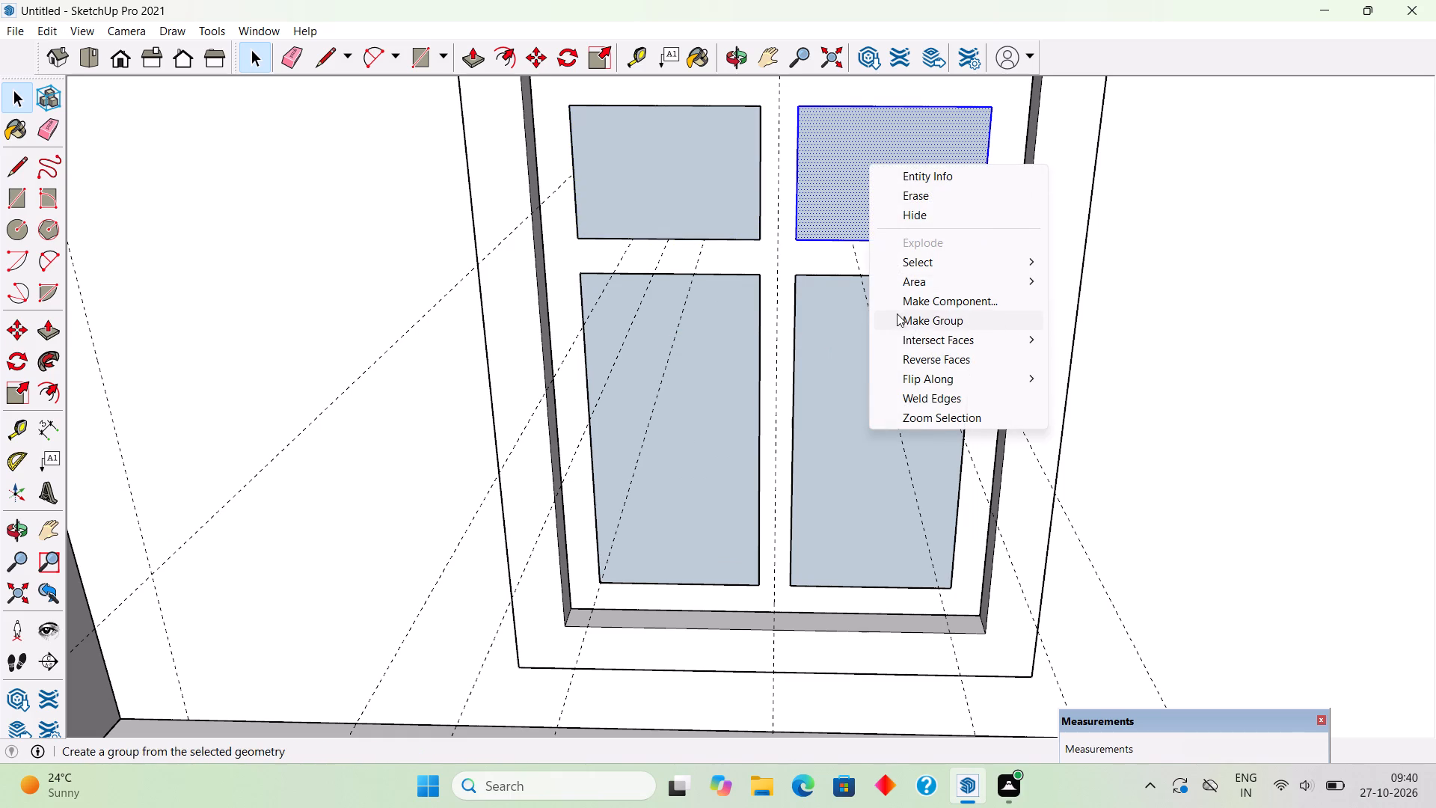
{"action": "left_click", "coordinate": [897, 316]}
{"action": "triple_click", "coordinate": [719, 344]}
{"action": "right_click", "coordinate": [719, 344]}
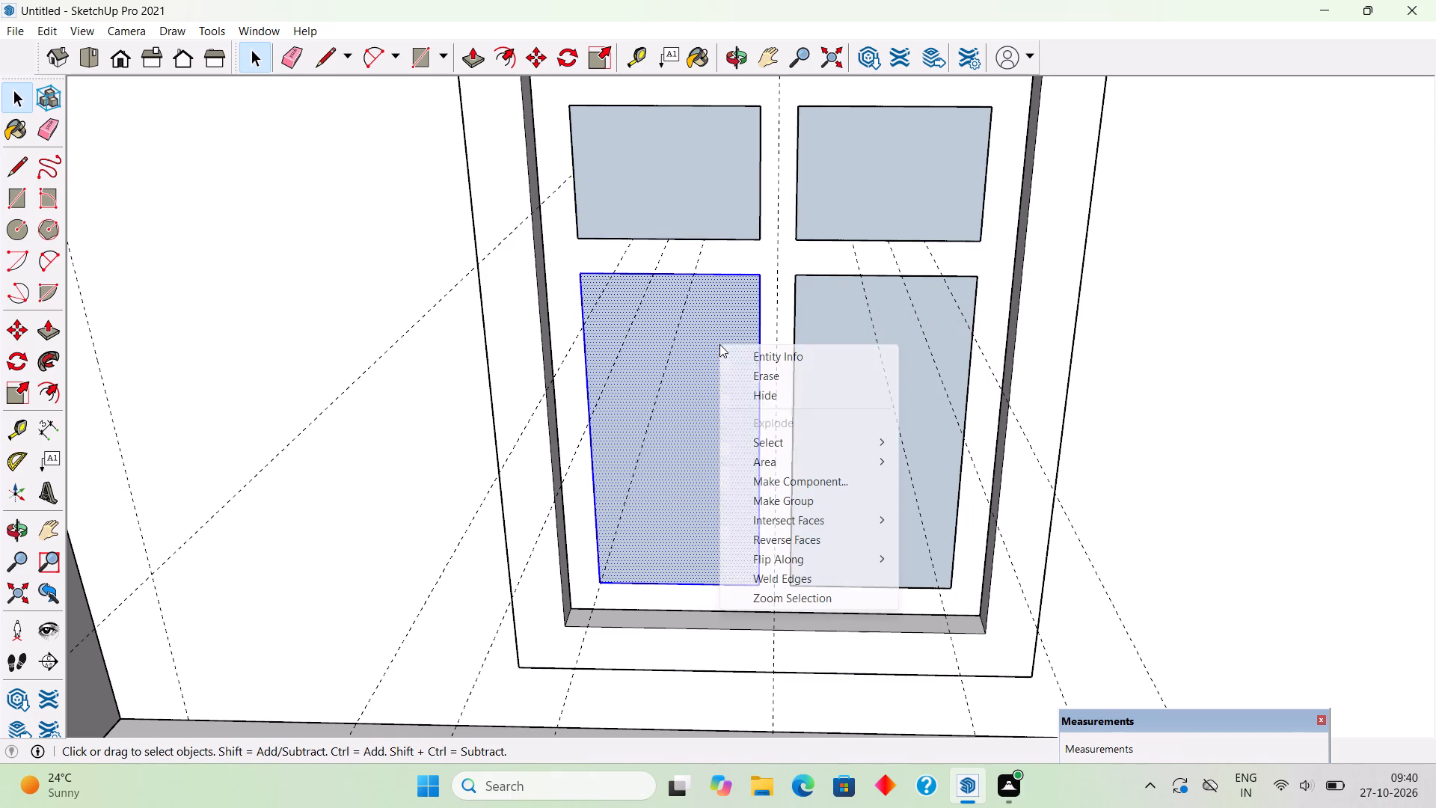
{"action": "left_click", "coordinate": [770, 494]}
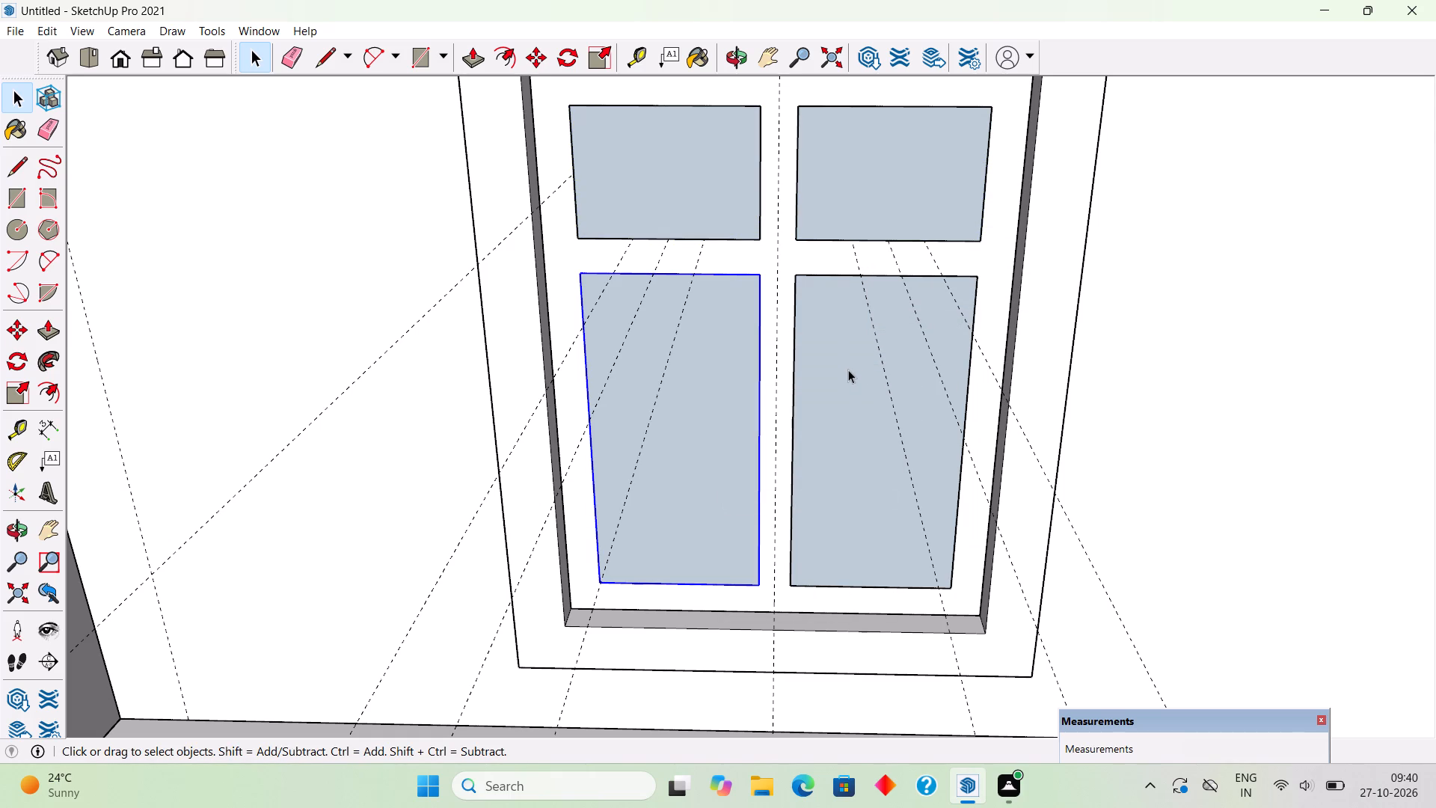
{"action": "double_click", "coordinate": [848, 370]}
{"action": "right_click", "coordinate": [848, 370]}
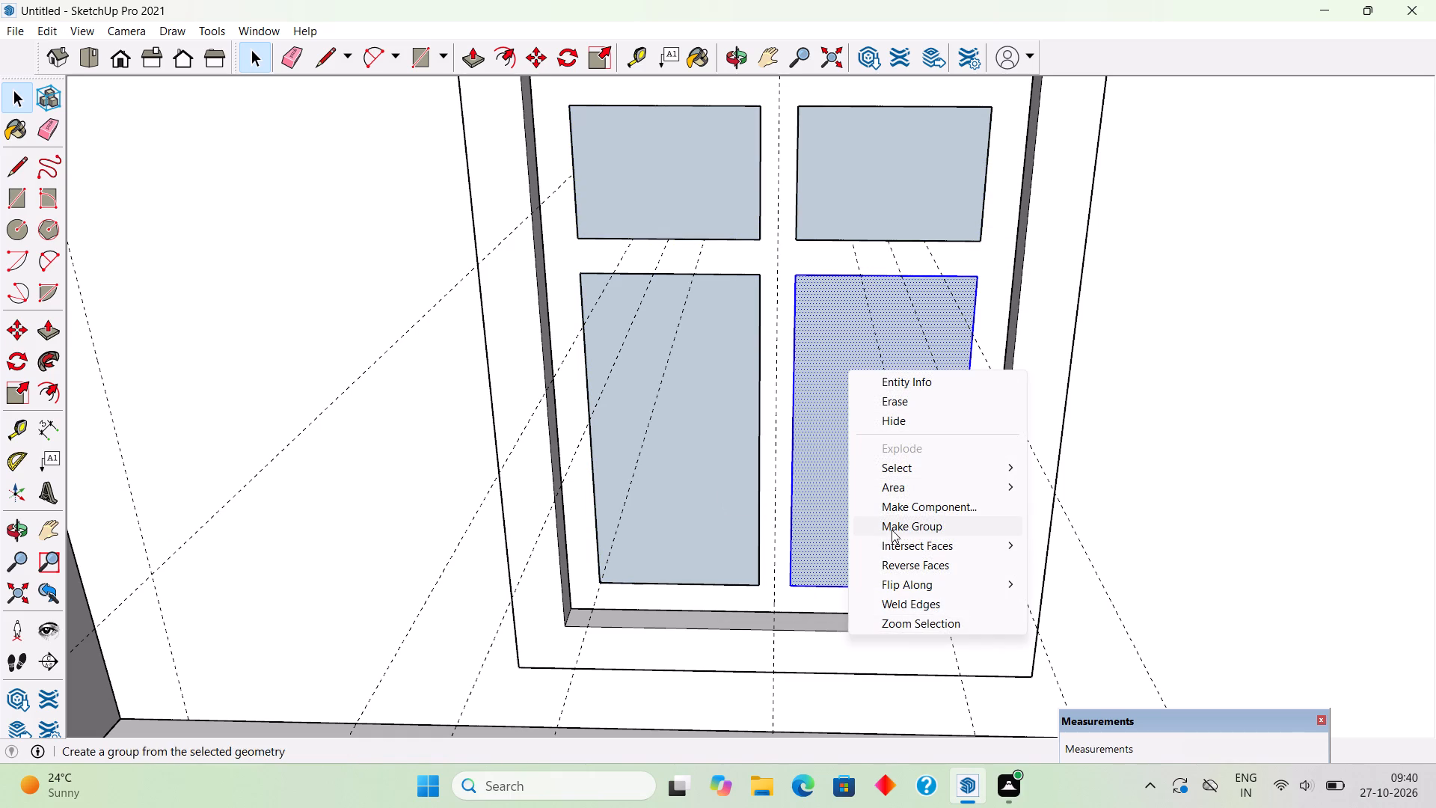
{"action": "left_click", "coordinate": [892, 530]}
{"action": "scroll", "coordinate": [867, 477], "scroll_direction": "down", "scroll_amount": 16}
{"action": "left_click", "coordinate": [577, 202]}
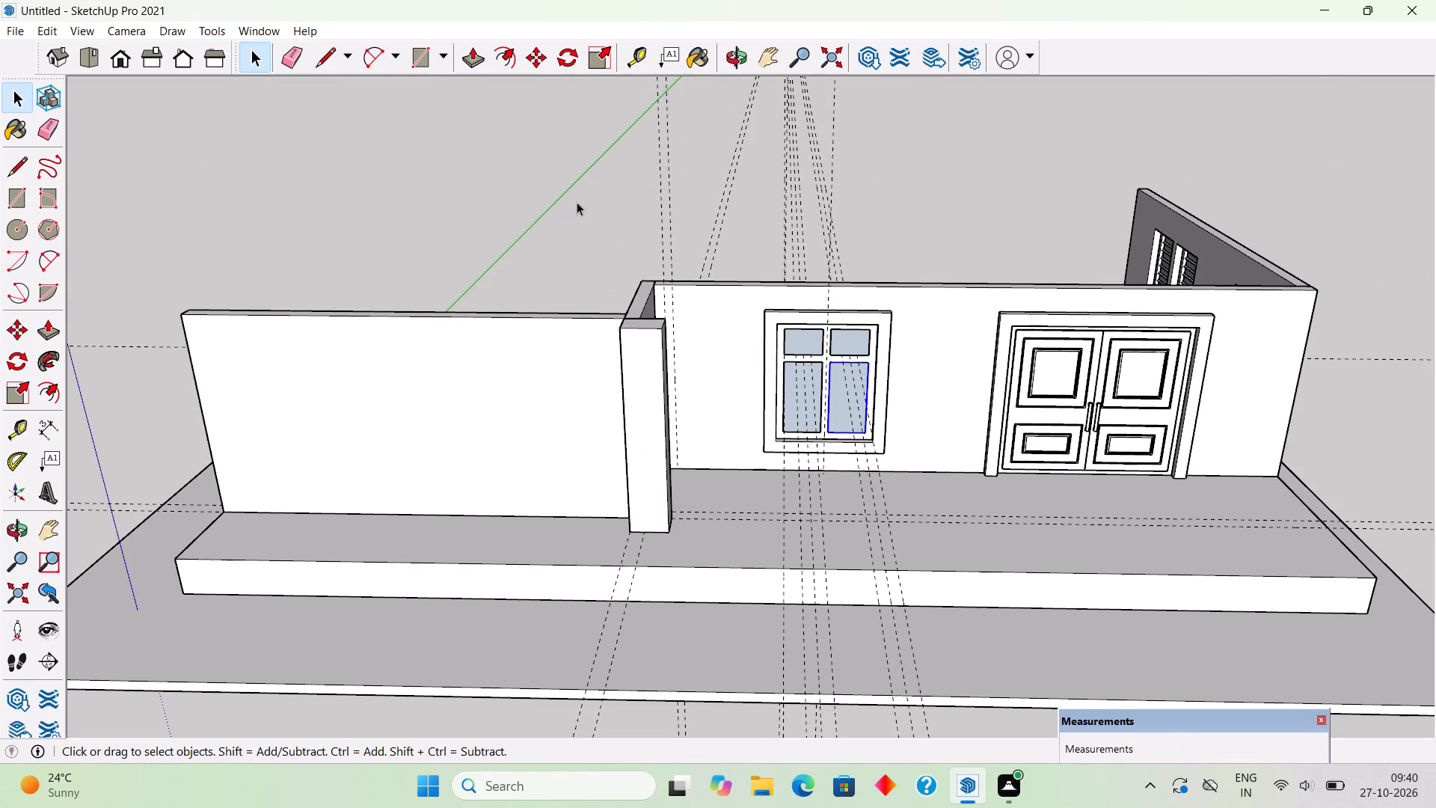
Measure the front window's width between the inner side edges of its outer frame.
{"action": "middle_click_drag", "start_coordinate": [746, 483], "coordinate": [824, 387]}
{"action": "scroll", "coordinate": [338, 432], "scroll_direction": "down", "scroll_amount": 3}
{"action": "scroll", "coordinate": [147, 459], "scroll_direction": "up", "scroll_amount": 5}
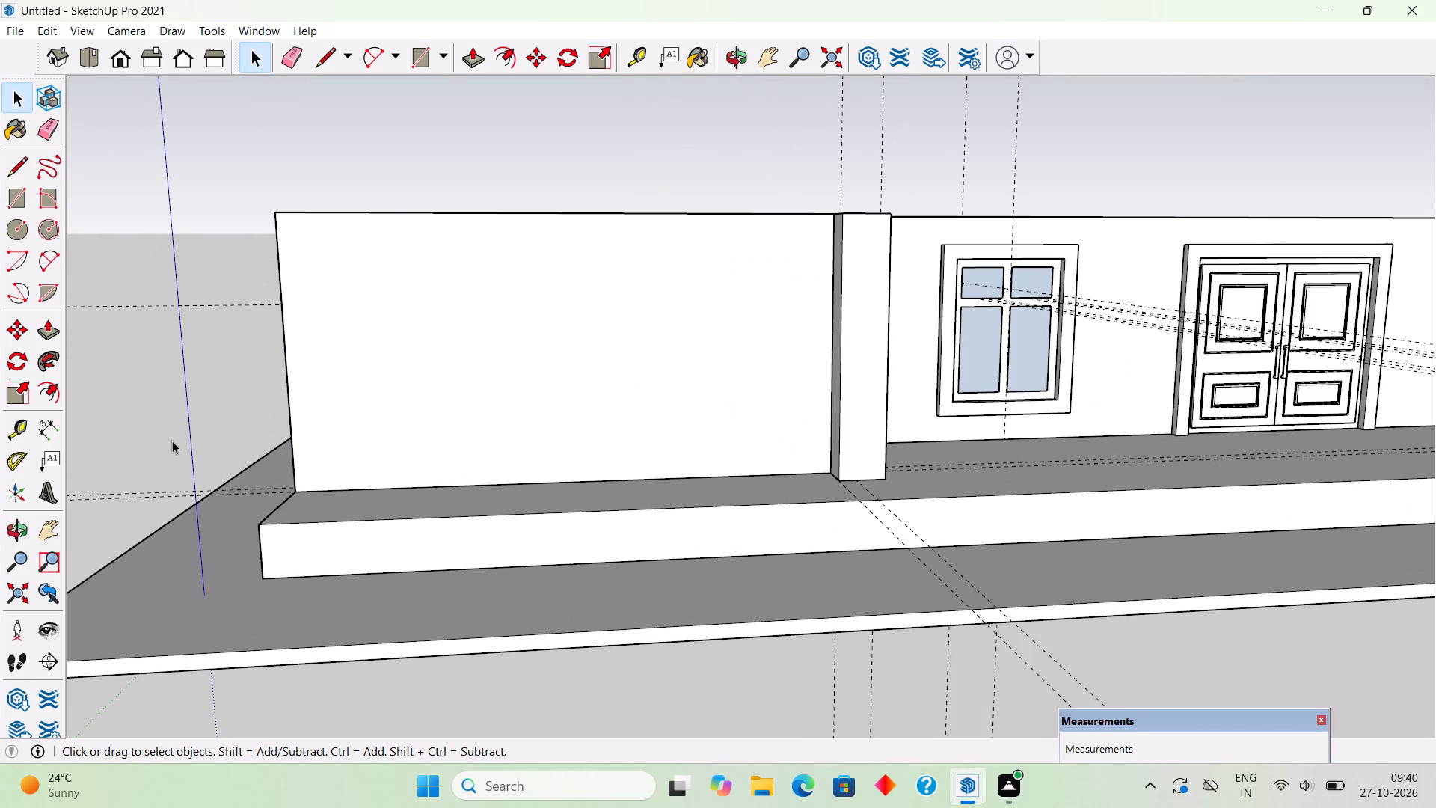
{"action": "scroll", "coordinate": [204, 426], "scroll_direction": "up", "scroll_amount": 1}
{"action": "scroll", "coordinate": [939, 382], "scroll_direction": "up", "scroll_amount": 3}
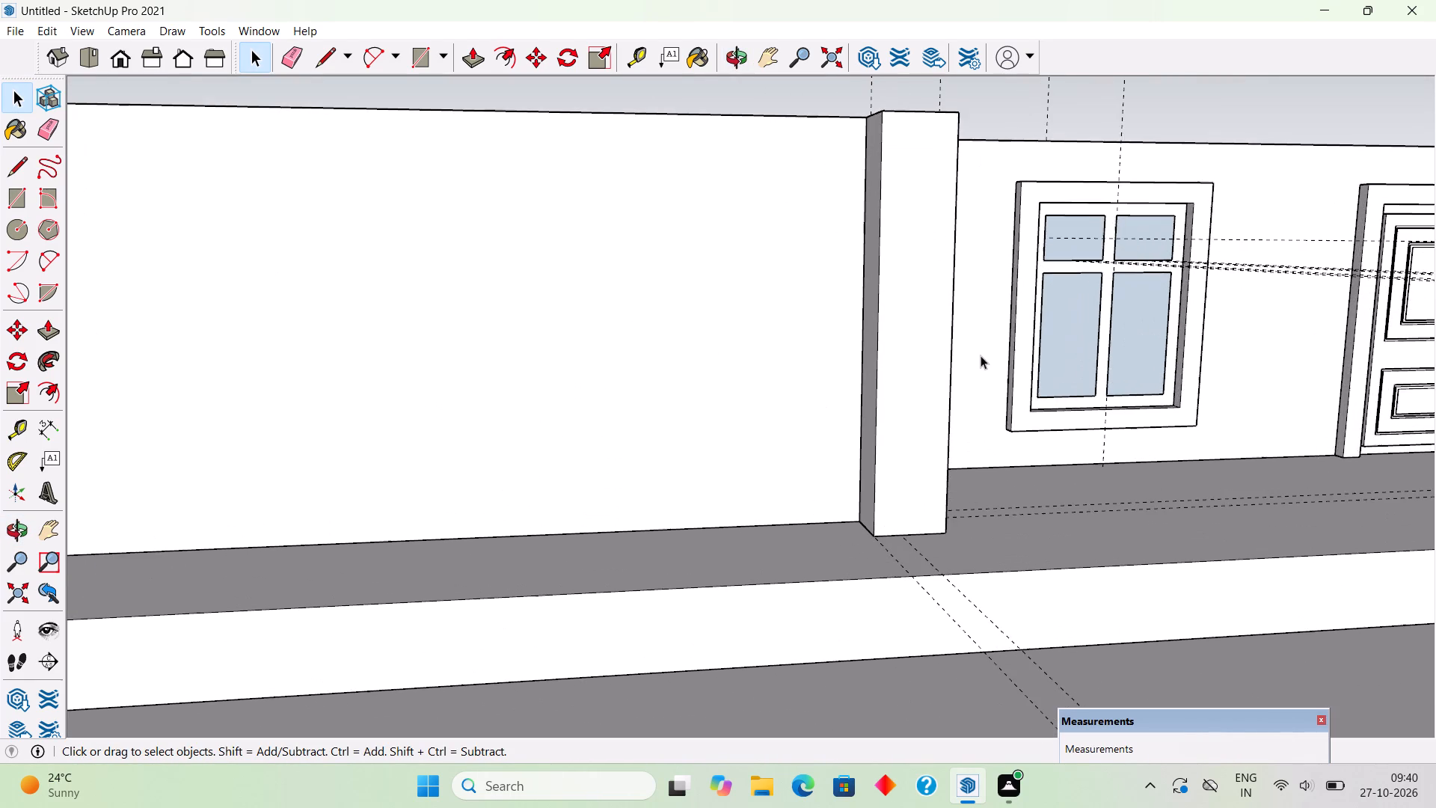
{"action": "middle_click_drag", "start_coordinate": [871, 379], "coordinate": [669, 390]}
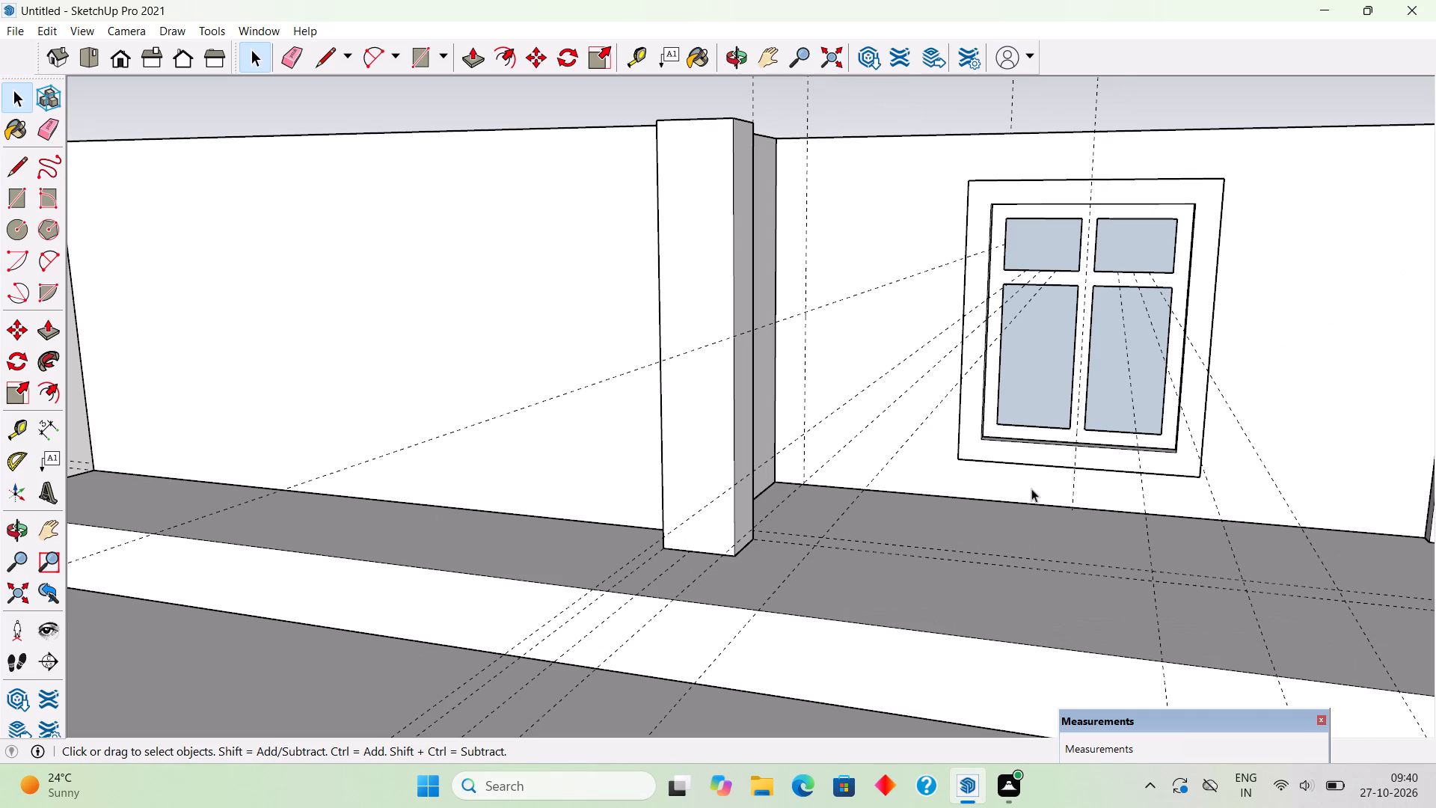
{"action": "scroll", "coordinate": [1159, 374], "scroll_direction": "up", "scroll_amount": 4}
{"action": "middle_click_drag", "start_coordinate": [1209, 492], "coordinate": [1383, 565]}
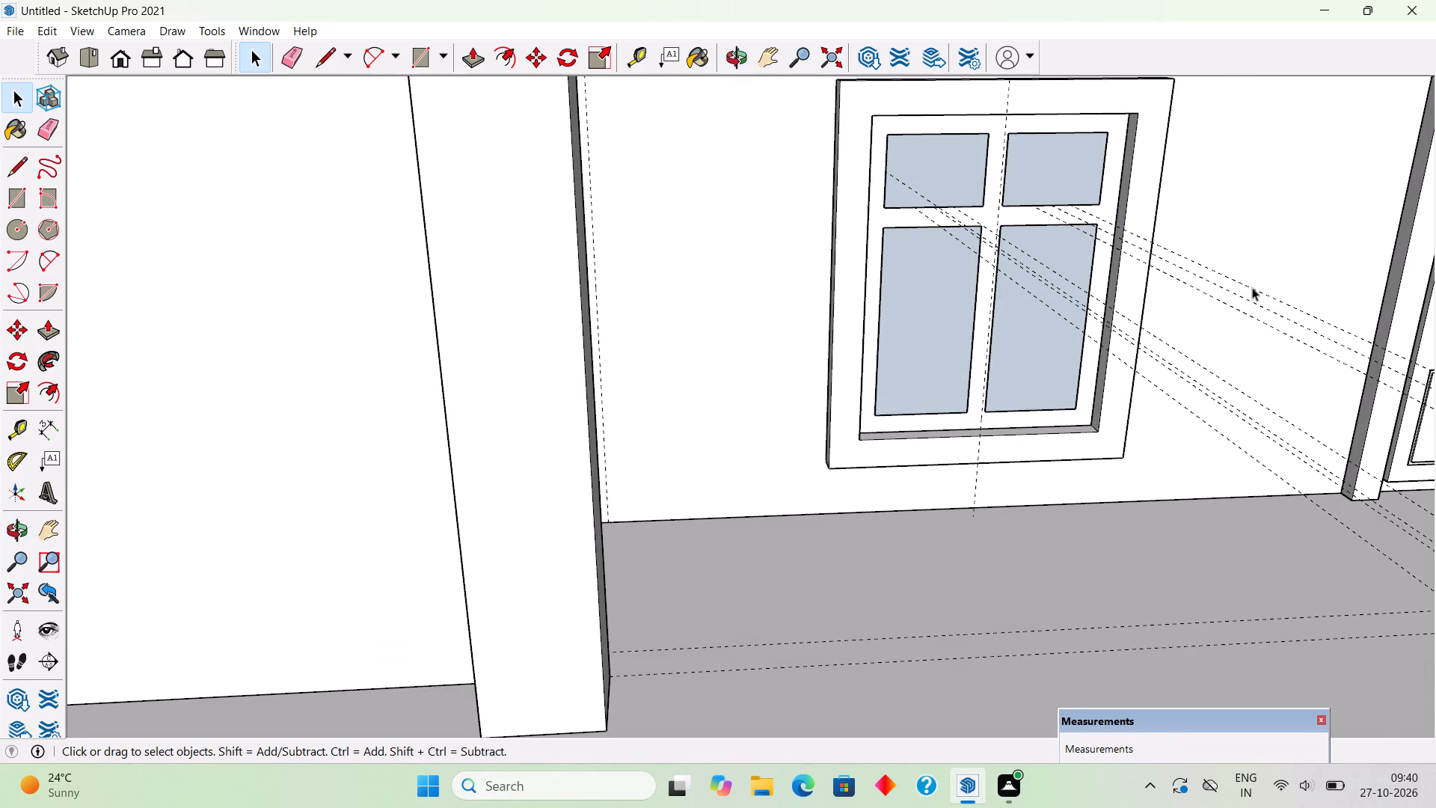
{"action": "scroll", "coordinate": [1123, 264], "scroll_direction": "up", "scroll_amount": 4}
{"action": "scroll", "coordinate": [1040, 320], "scroll_direction": "up", "scroll_amount": 3}
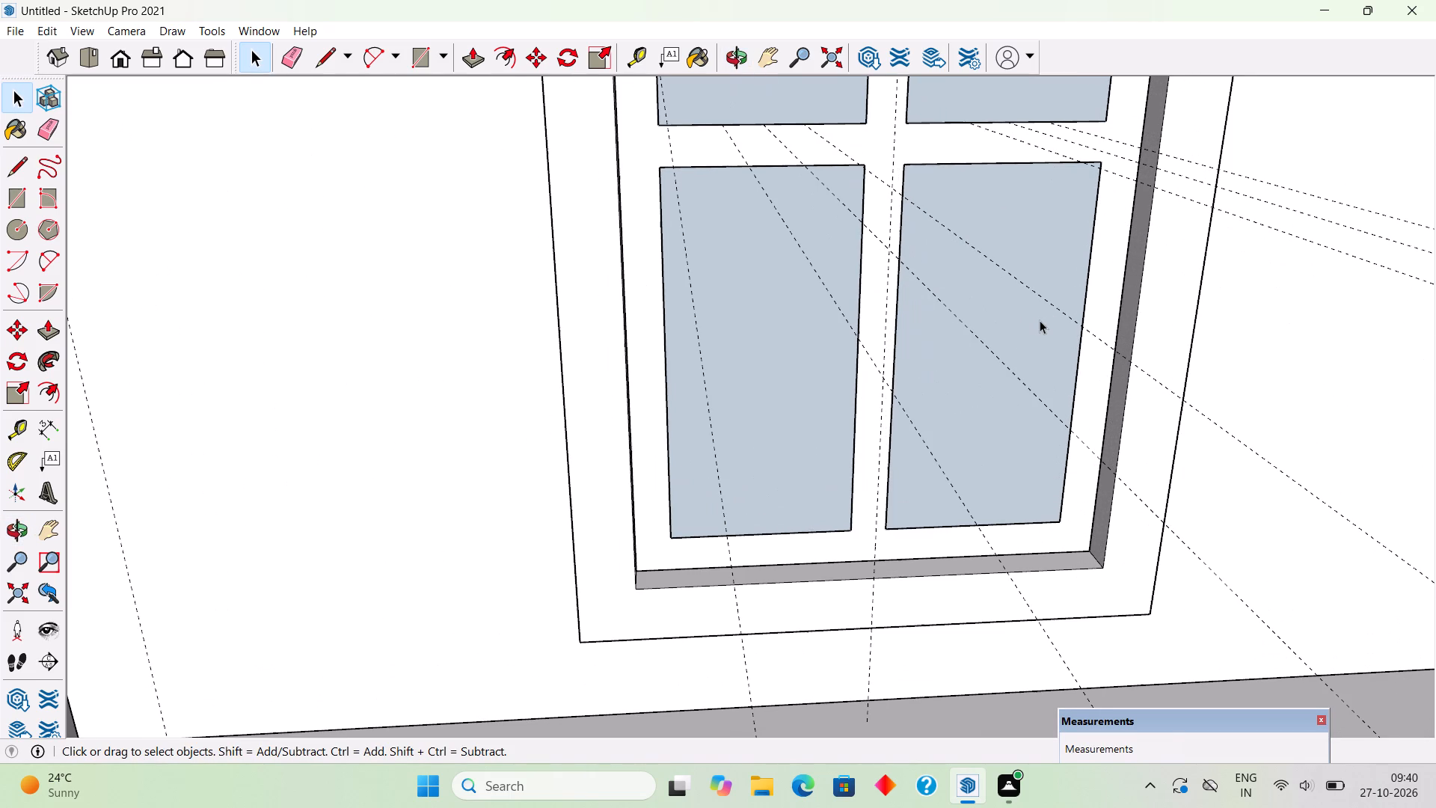
{"action": "key", "text": "t"}
{"action": "scroll", "coordinate": [1096, 338], "scroll_direction": "up", "scroll_amount": 3}
{"action": "left_click", "coordinate": [1133, 265]}
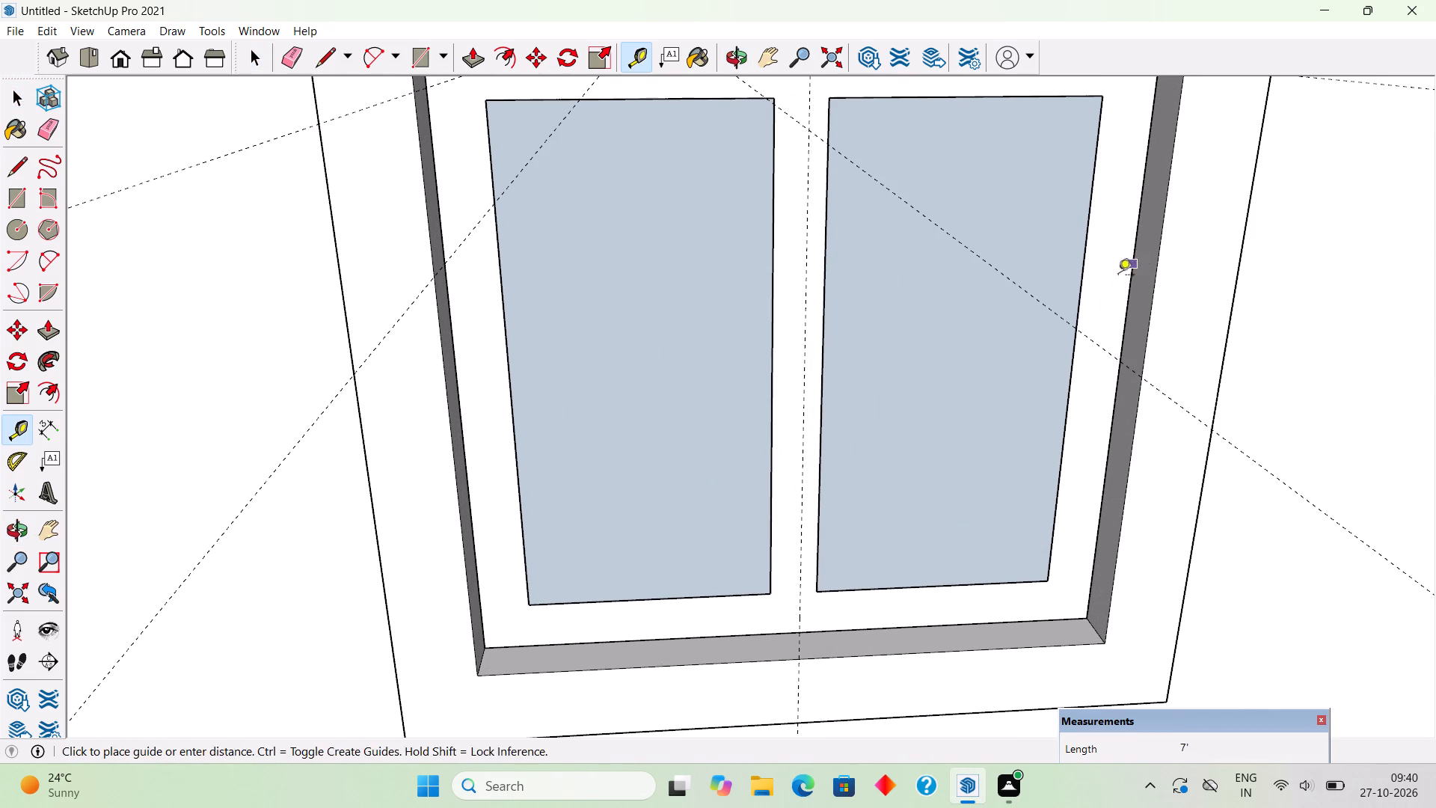
{"action": "middle_click_drag", "start_coordinate": [908, 397], "coordinate": [701, 405]}
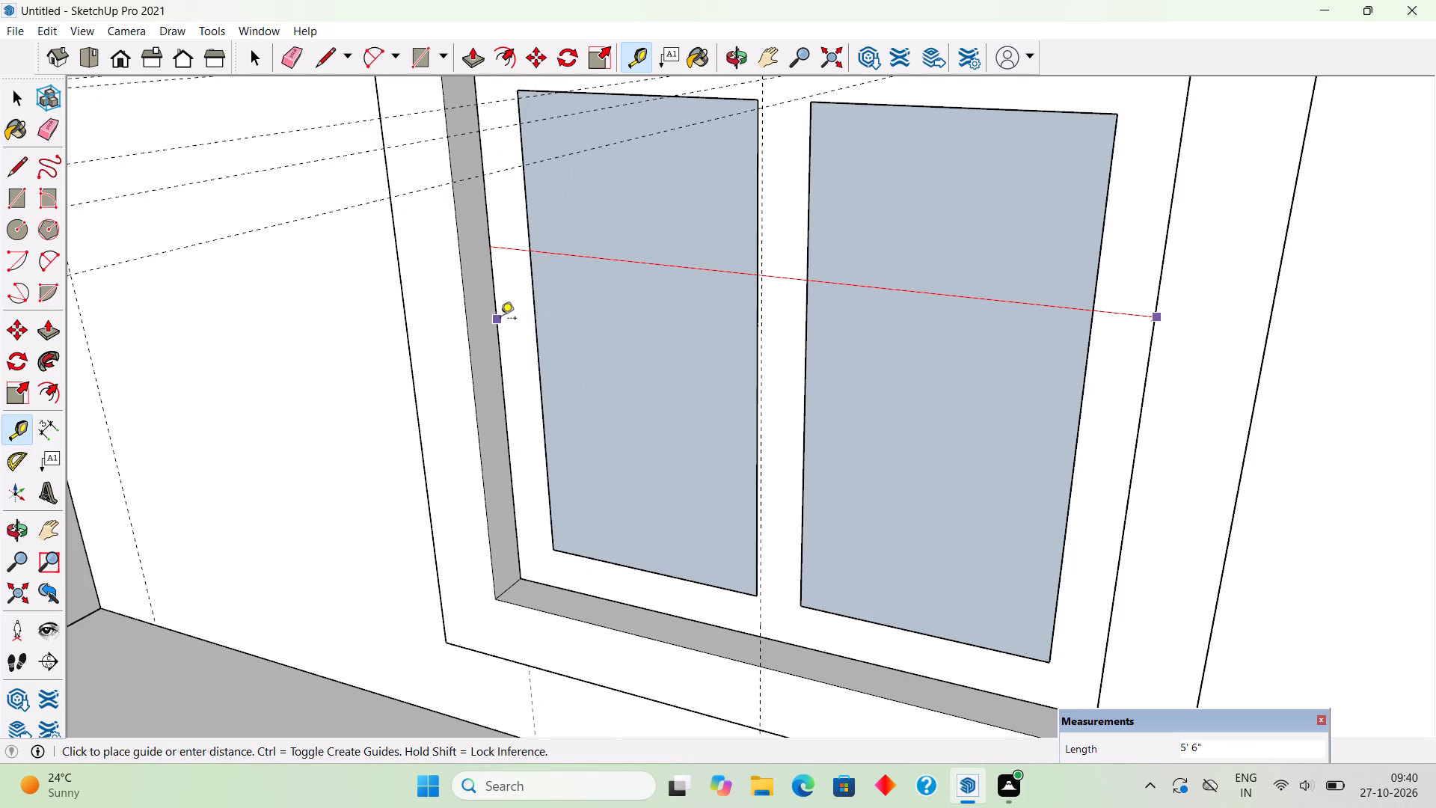
{"action": "key", "text": "space"}
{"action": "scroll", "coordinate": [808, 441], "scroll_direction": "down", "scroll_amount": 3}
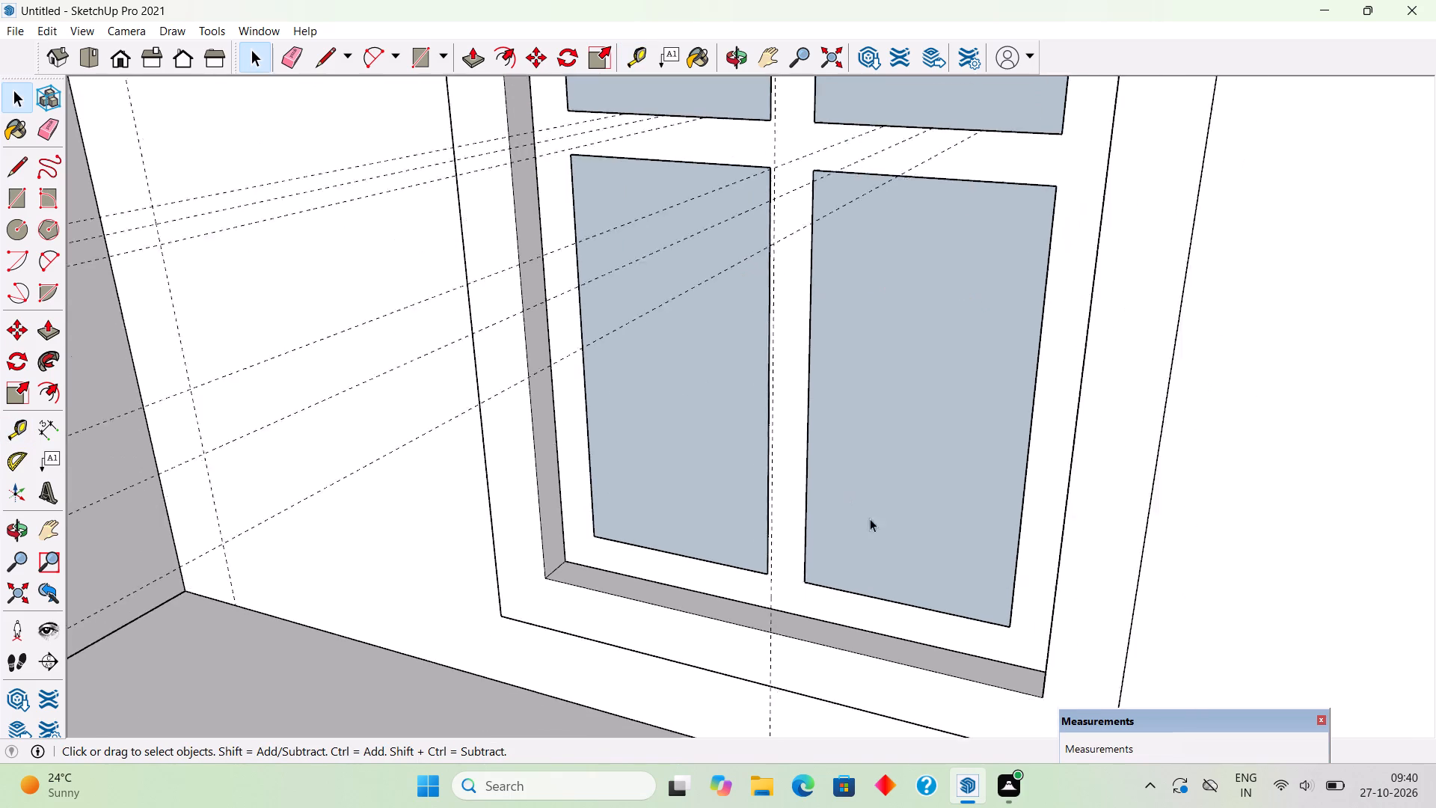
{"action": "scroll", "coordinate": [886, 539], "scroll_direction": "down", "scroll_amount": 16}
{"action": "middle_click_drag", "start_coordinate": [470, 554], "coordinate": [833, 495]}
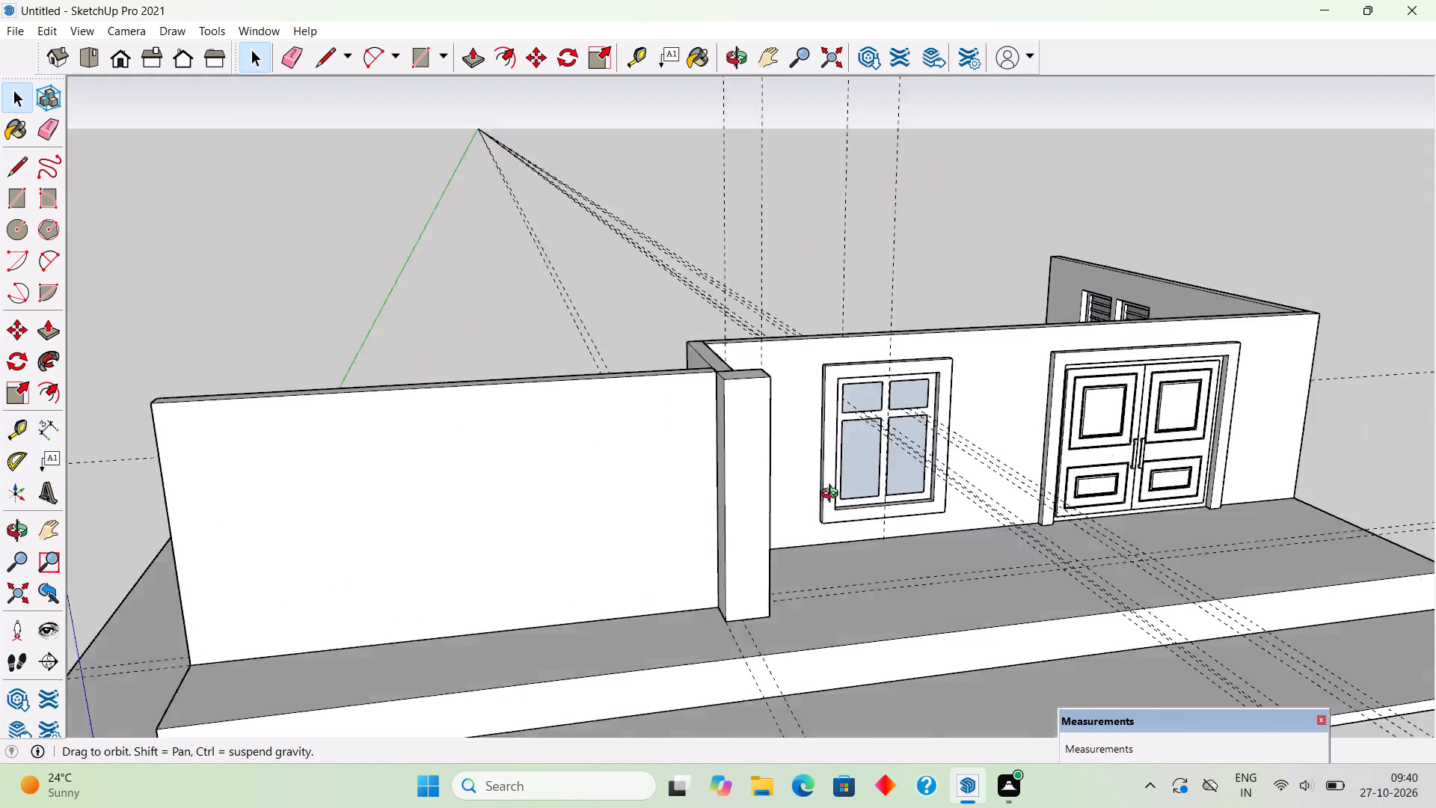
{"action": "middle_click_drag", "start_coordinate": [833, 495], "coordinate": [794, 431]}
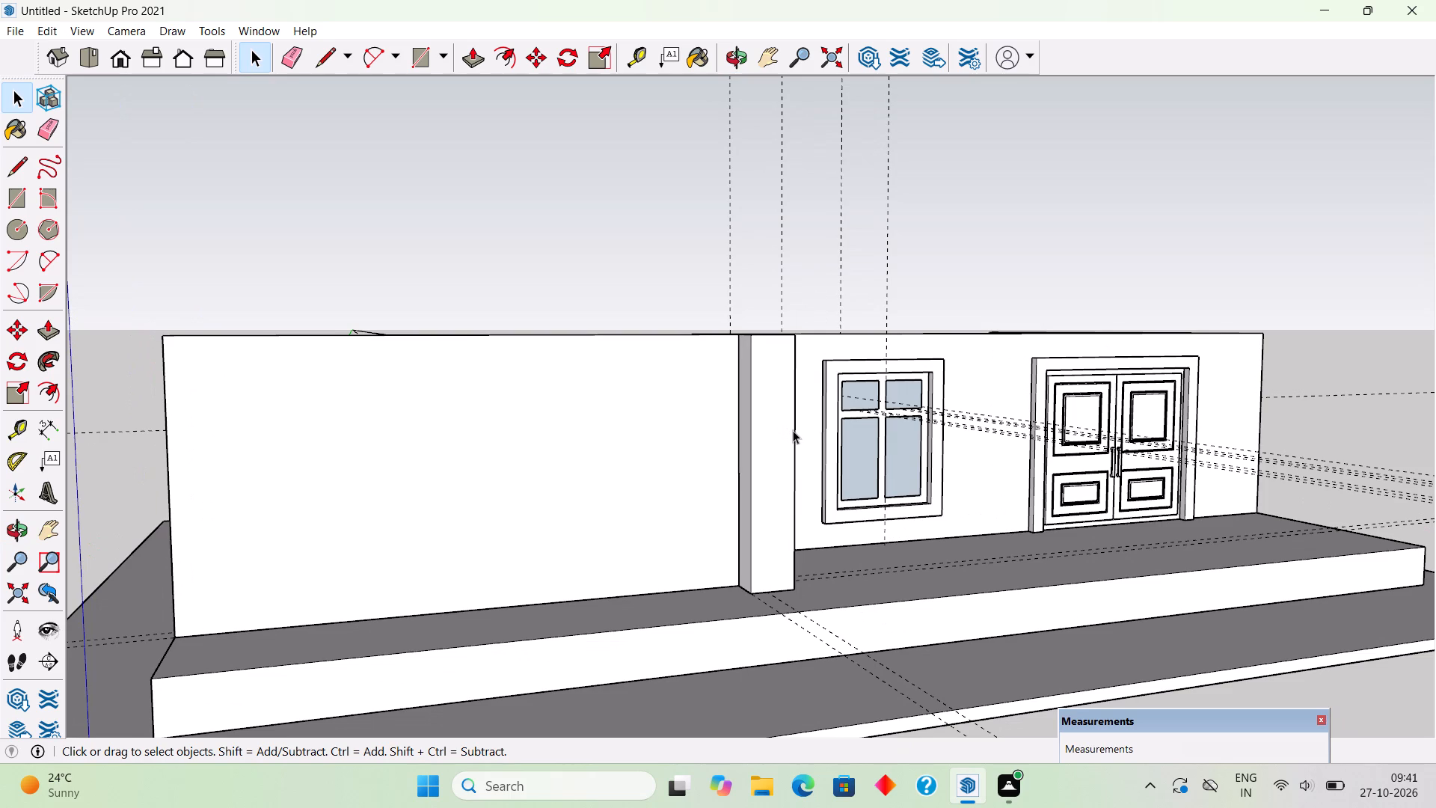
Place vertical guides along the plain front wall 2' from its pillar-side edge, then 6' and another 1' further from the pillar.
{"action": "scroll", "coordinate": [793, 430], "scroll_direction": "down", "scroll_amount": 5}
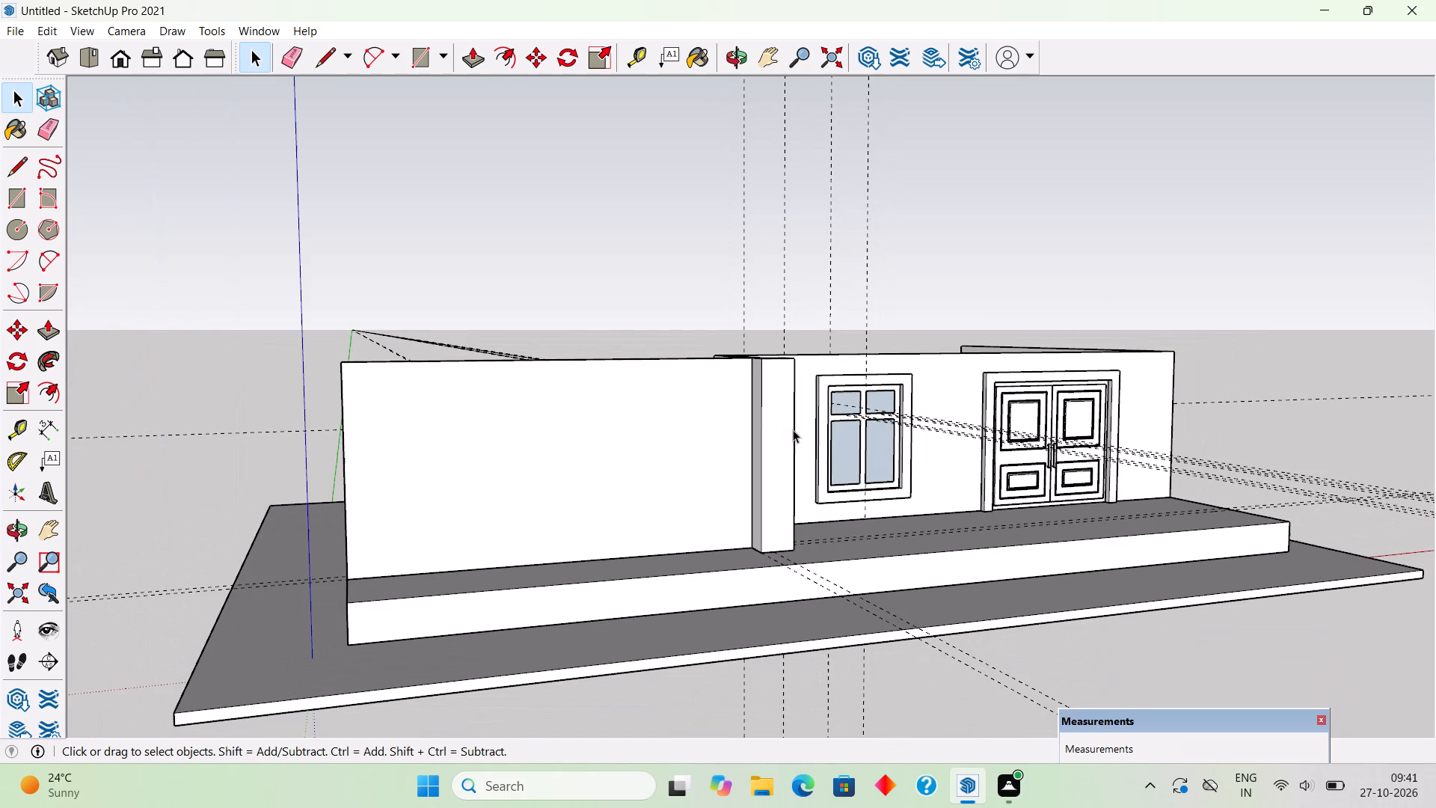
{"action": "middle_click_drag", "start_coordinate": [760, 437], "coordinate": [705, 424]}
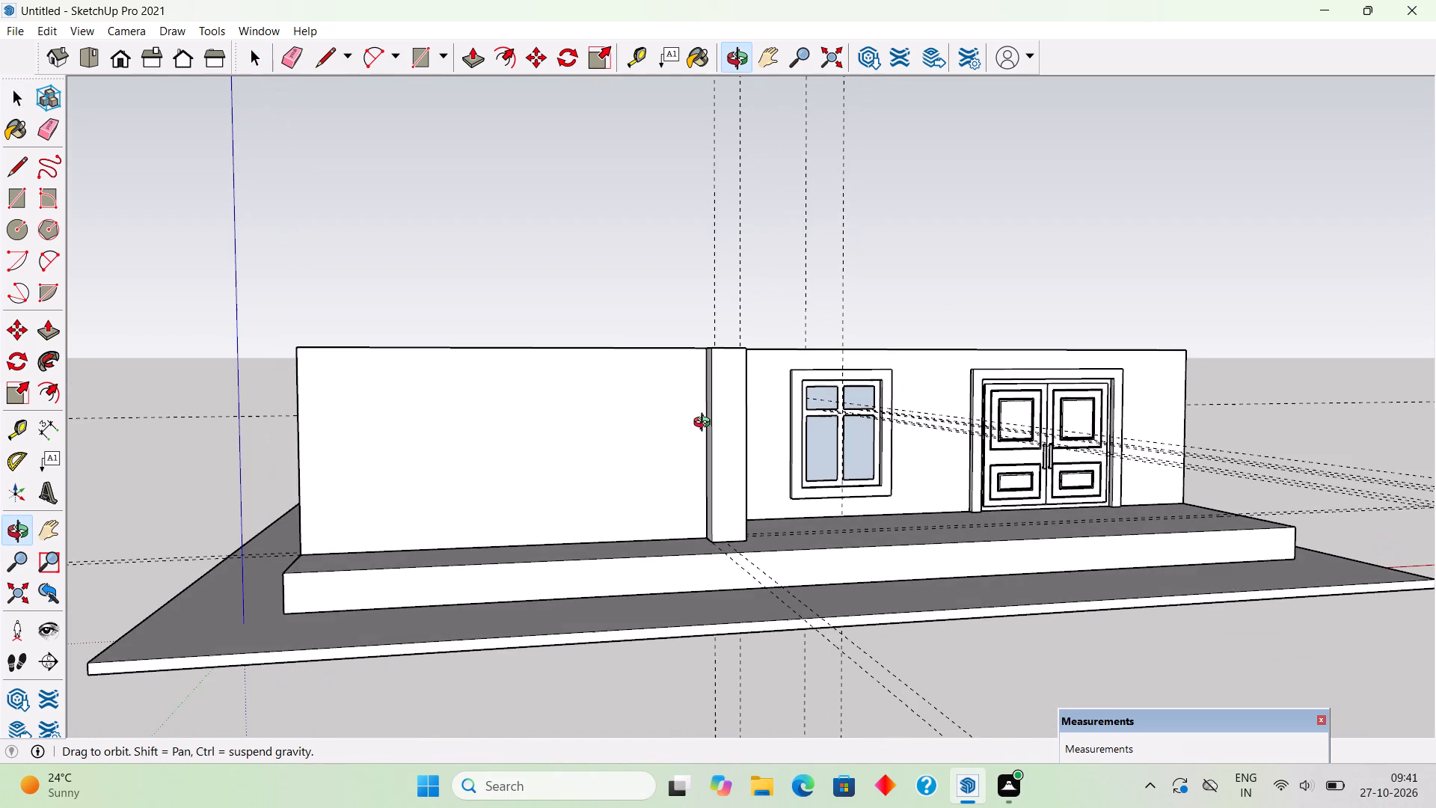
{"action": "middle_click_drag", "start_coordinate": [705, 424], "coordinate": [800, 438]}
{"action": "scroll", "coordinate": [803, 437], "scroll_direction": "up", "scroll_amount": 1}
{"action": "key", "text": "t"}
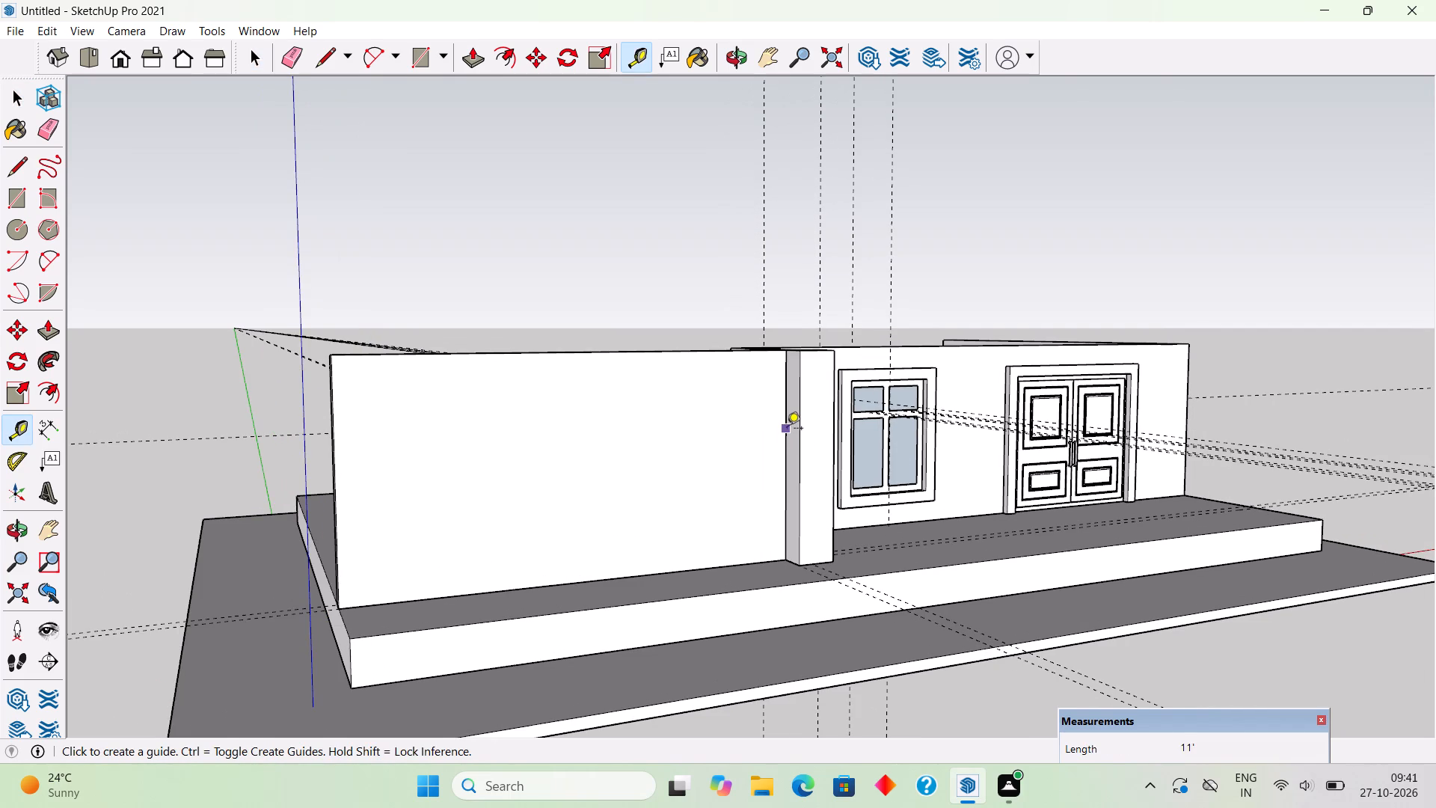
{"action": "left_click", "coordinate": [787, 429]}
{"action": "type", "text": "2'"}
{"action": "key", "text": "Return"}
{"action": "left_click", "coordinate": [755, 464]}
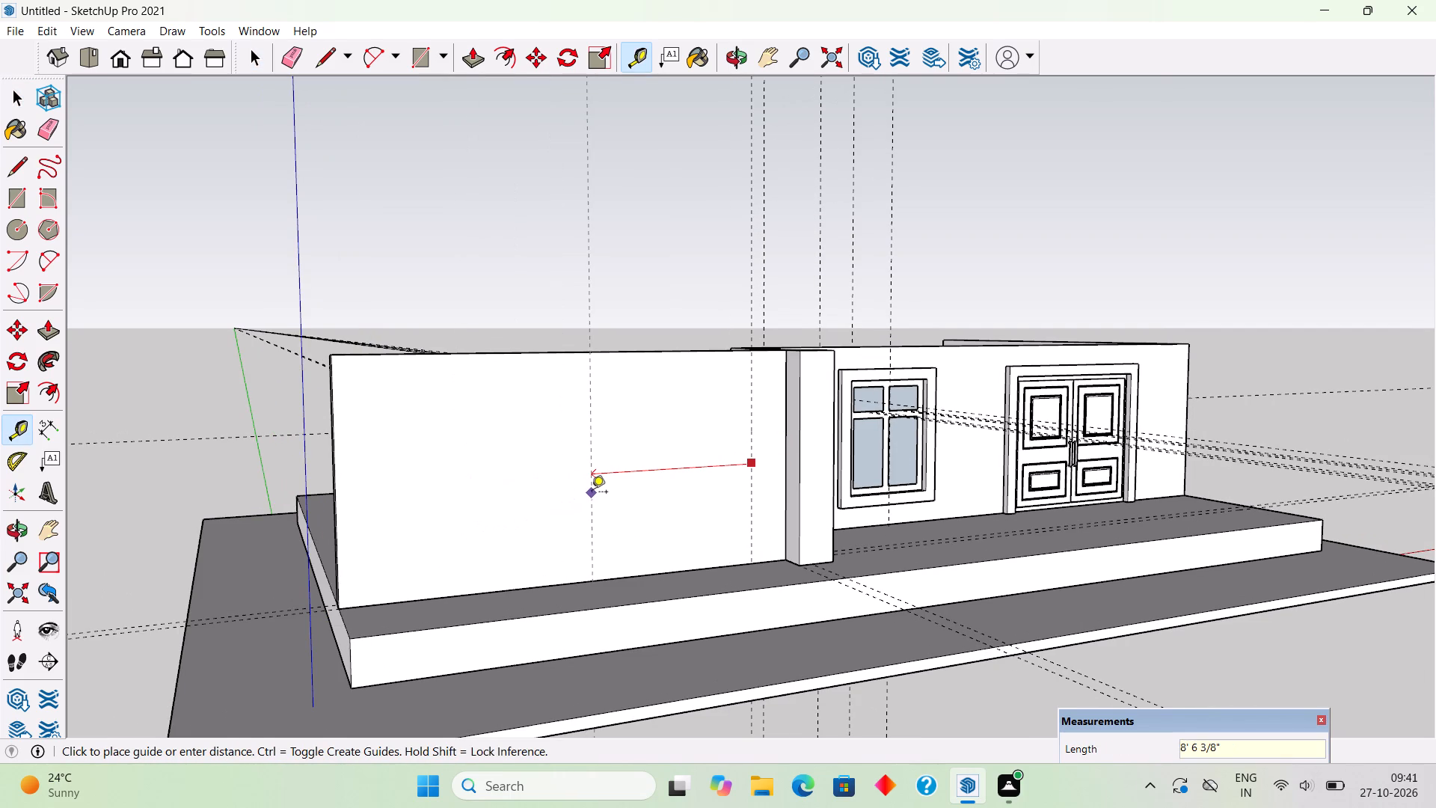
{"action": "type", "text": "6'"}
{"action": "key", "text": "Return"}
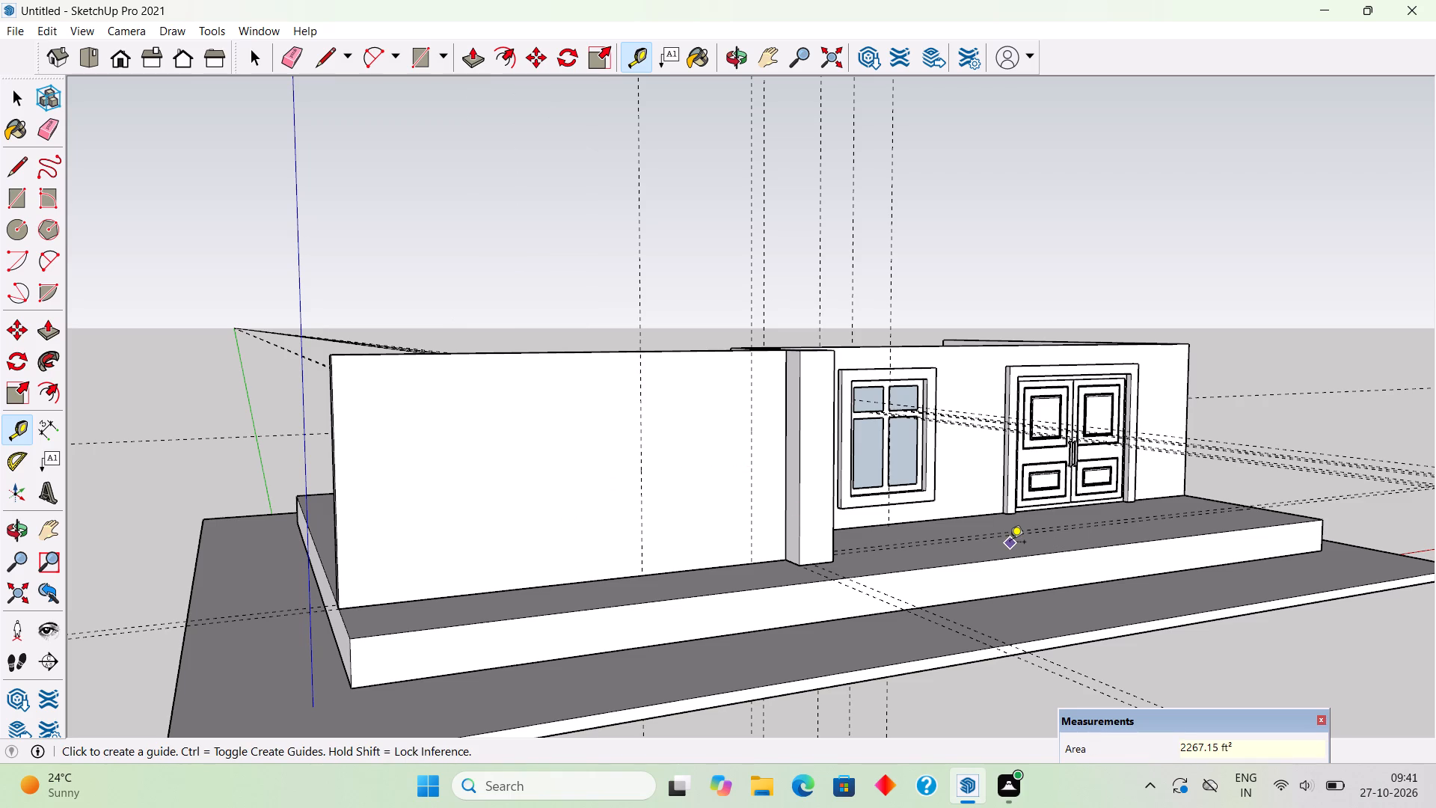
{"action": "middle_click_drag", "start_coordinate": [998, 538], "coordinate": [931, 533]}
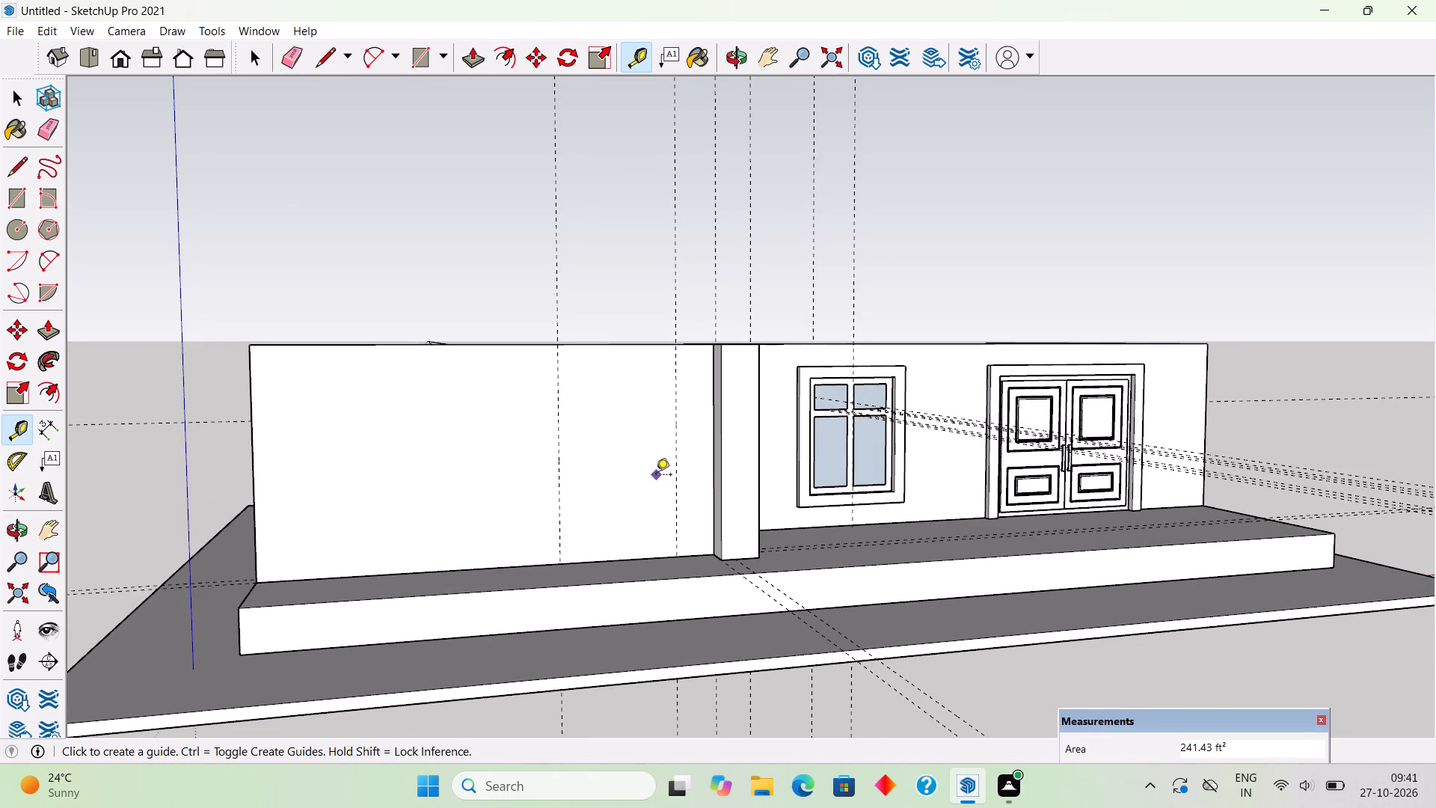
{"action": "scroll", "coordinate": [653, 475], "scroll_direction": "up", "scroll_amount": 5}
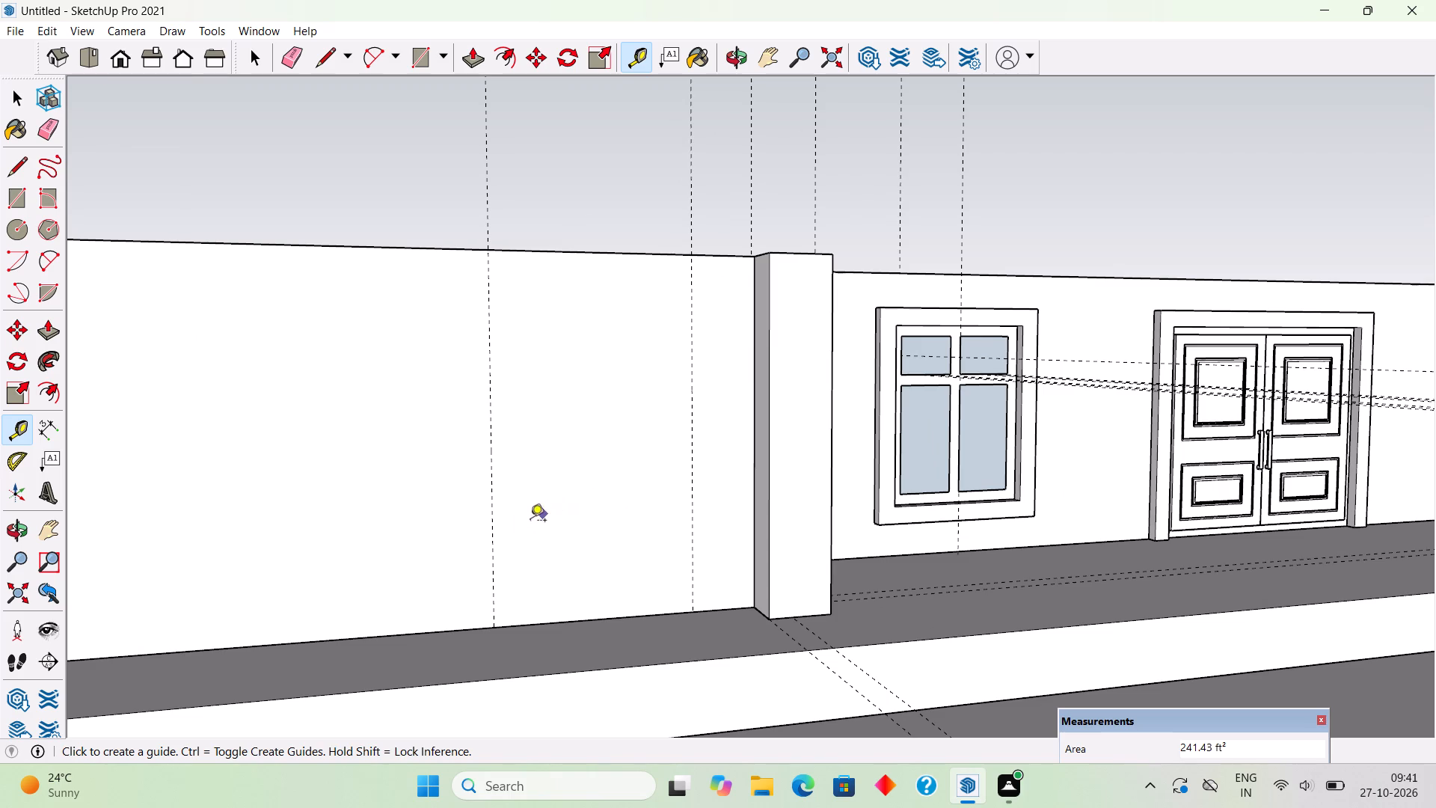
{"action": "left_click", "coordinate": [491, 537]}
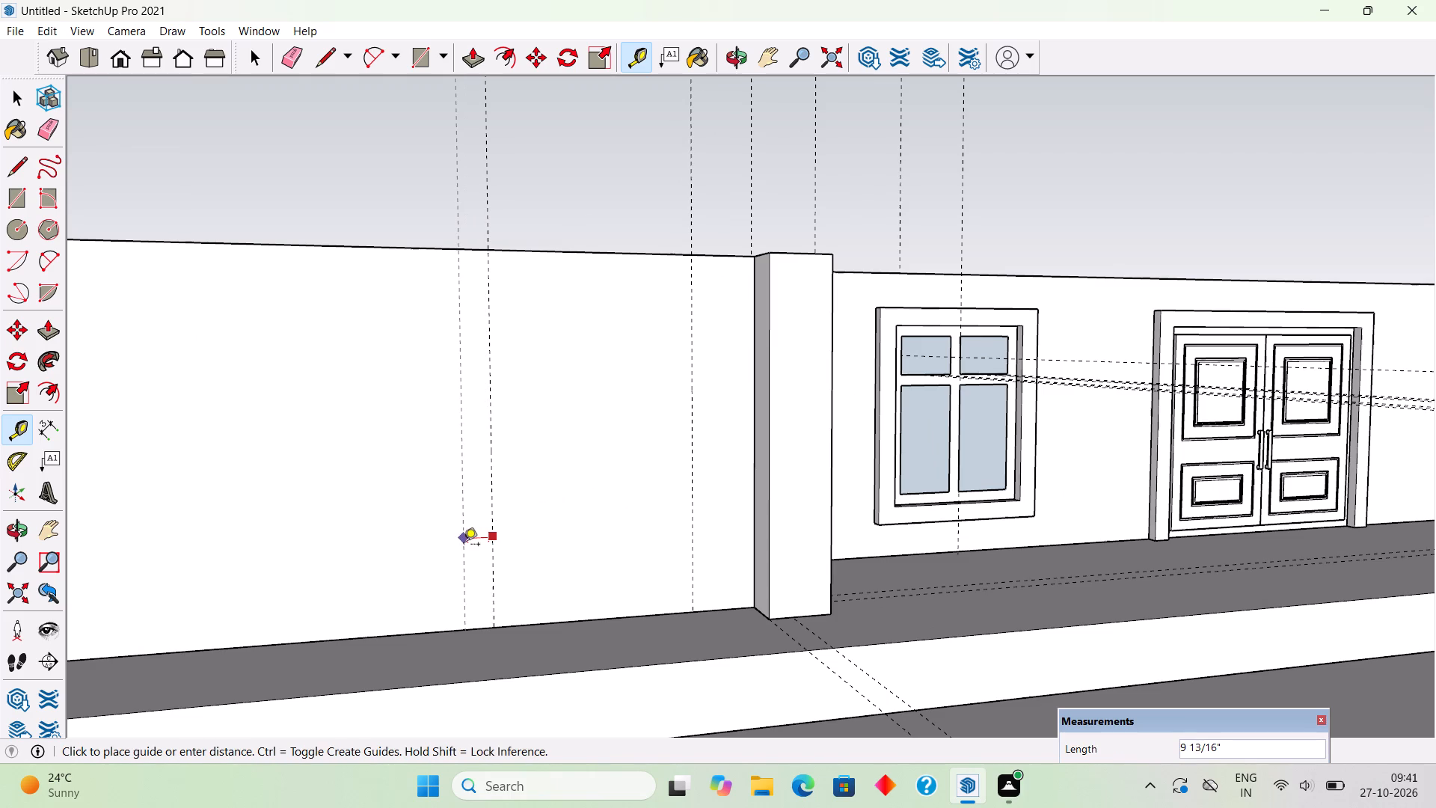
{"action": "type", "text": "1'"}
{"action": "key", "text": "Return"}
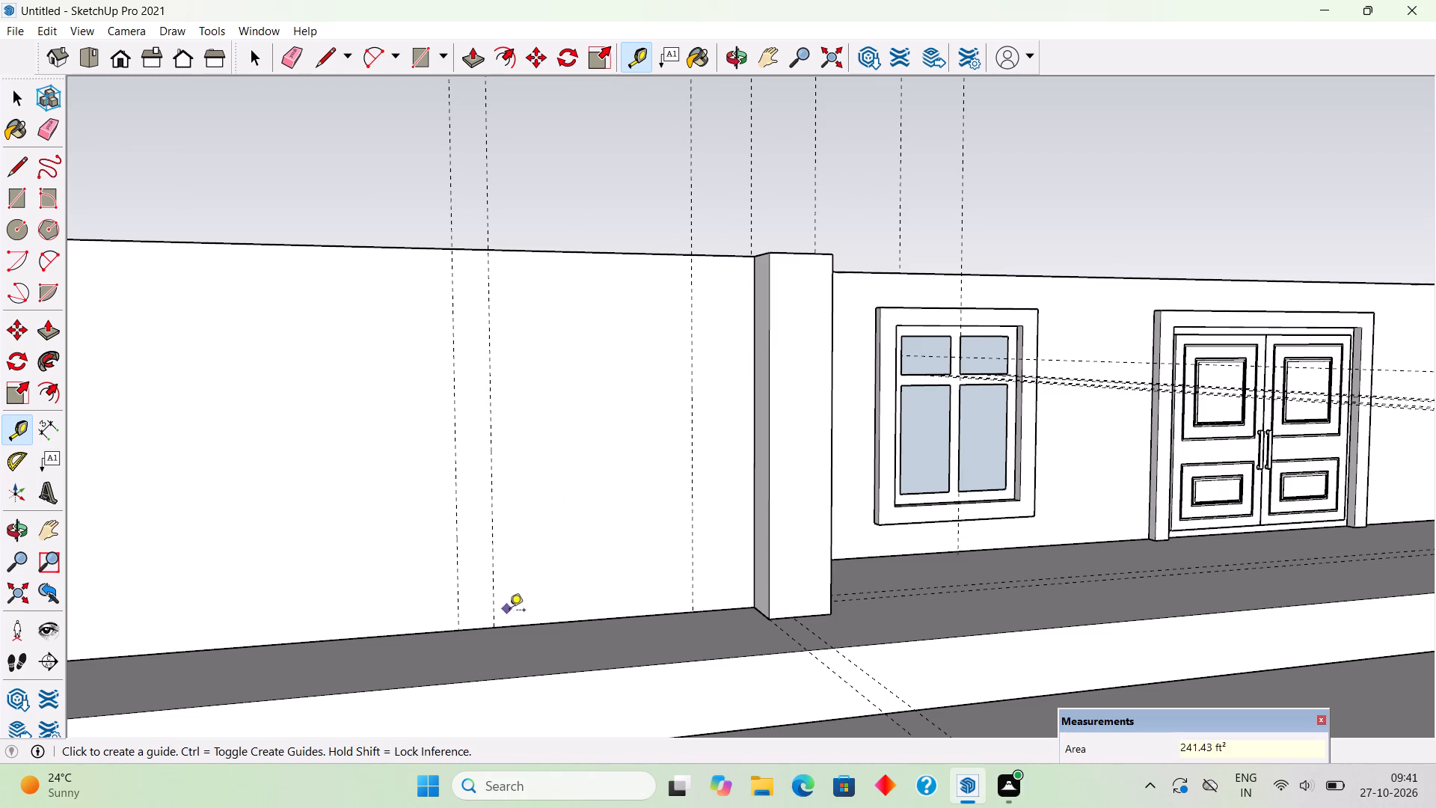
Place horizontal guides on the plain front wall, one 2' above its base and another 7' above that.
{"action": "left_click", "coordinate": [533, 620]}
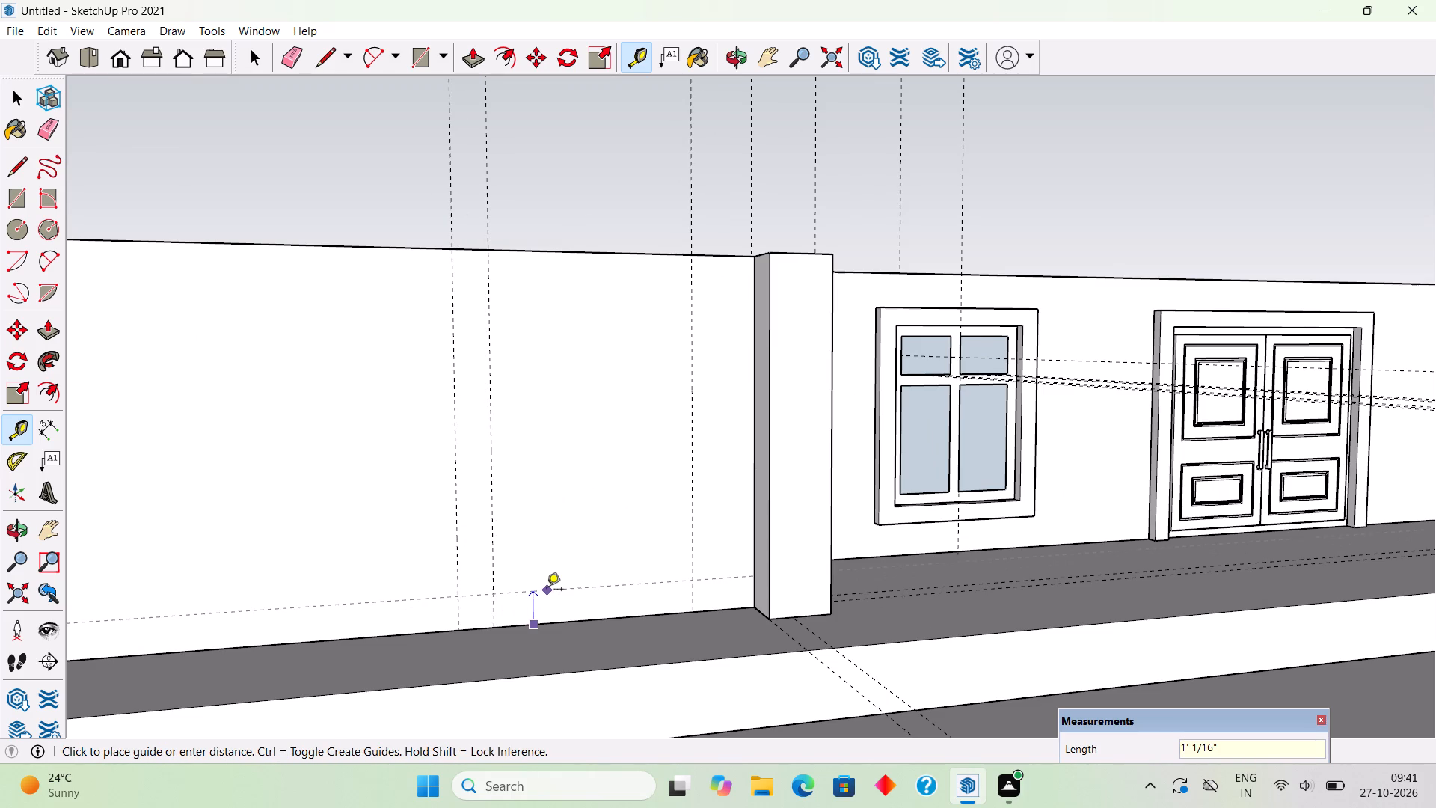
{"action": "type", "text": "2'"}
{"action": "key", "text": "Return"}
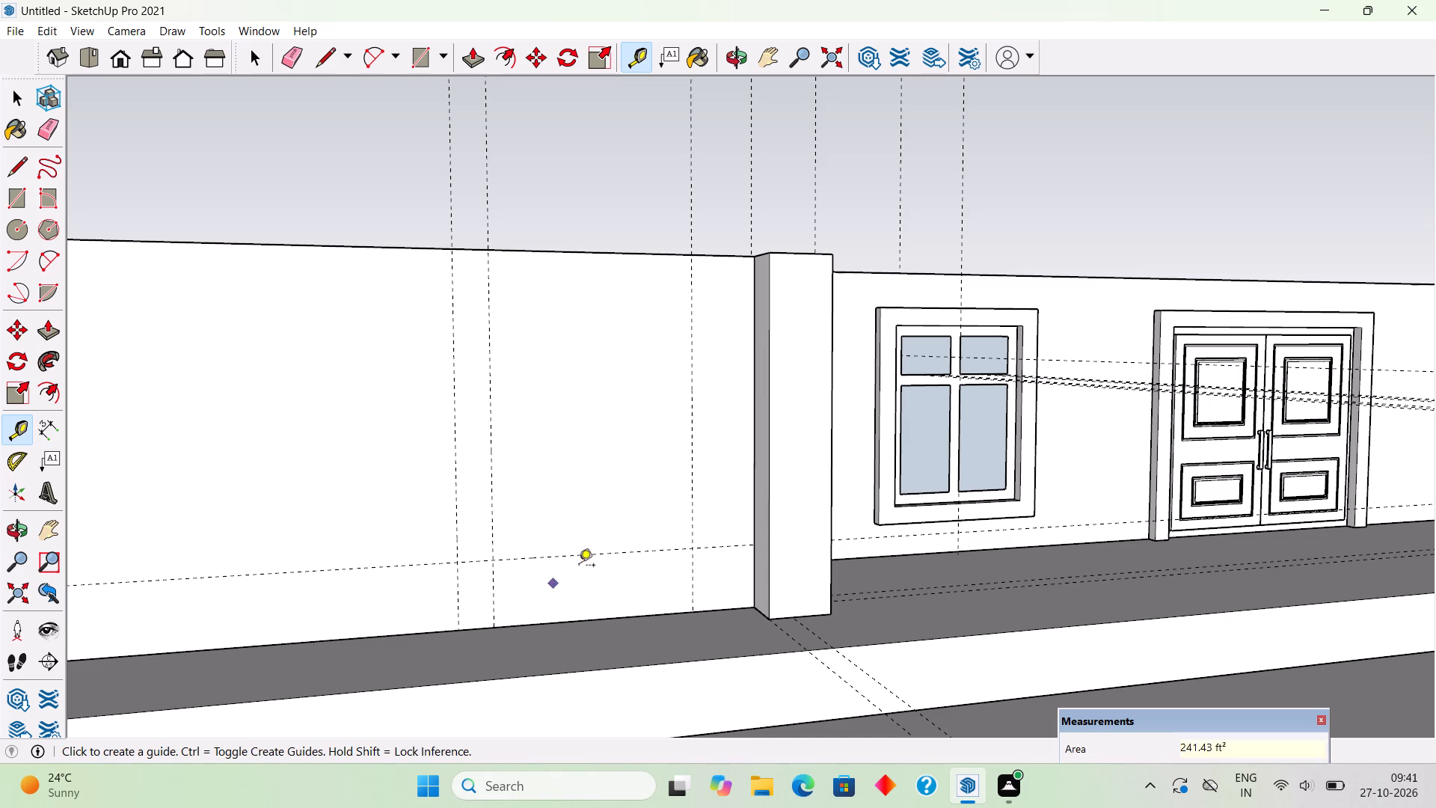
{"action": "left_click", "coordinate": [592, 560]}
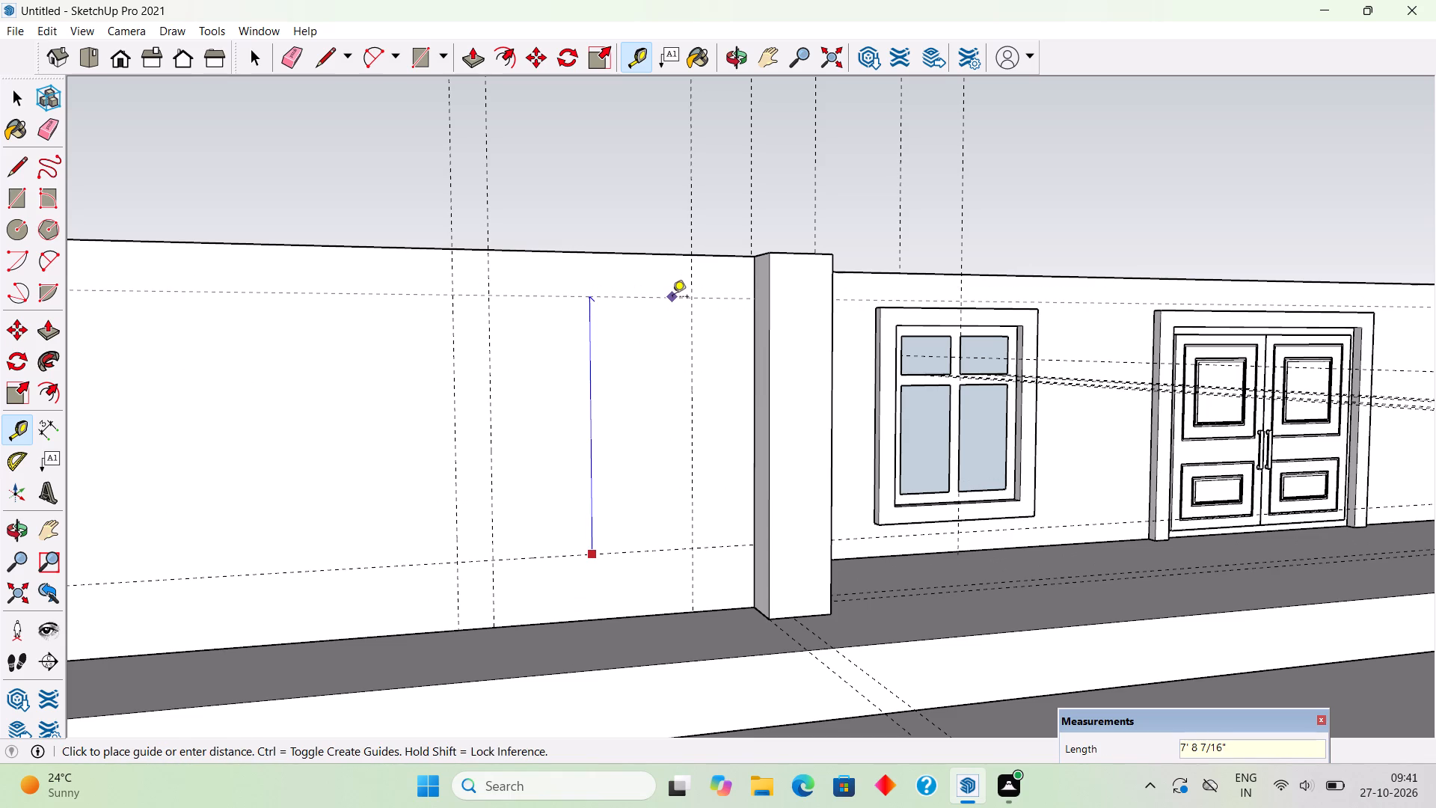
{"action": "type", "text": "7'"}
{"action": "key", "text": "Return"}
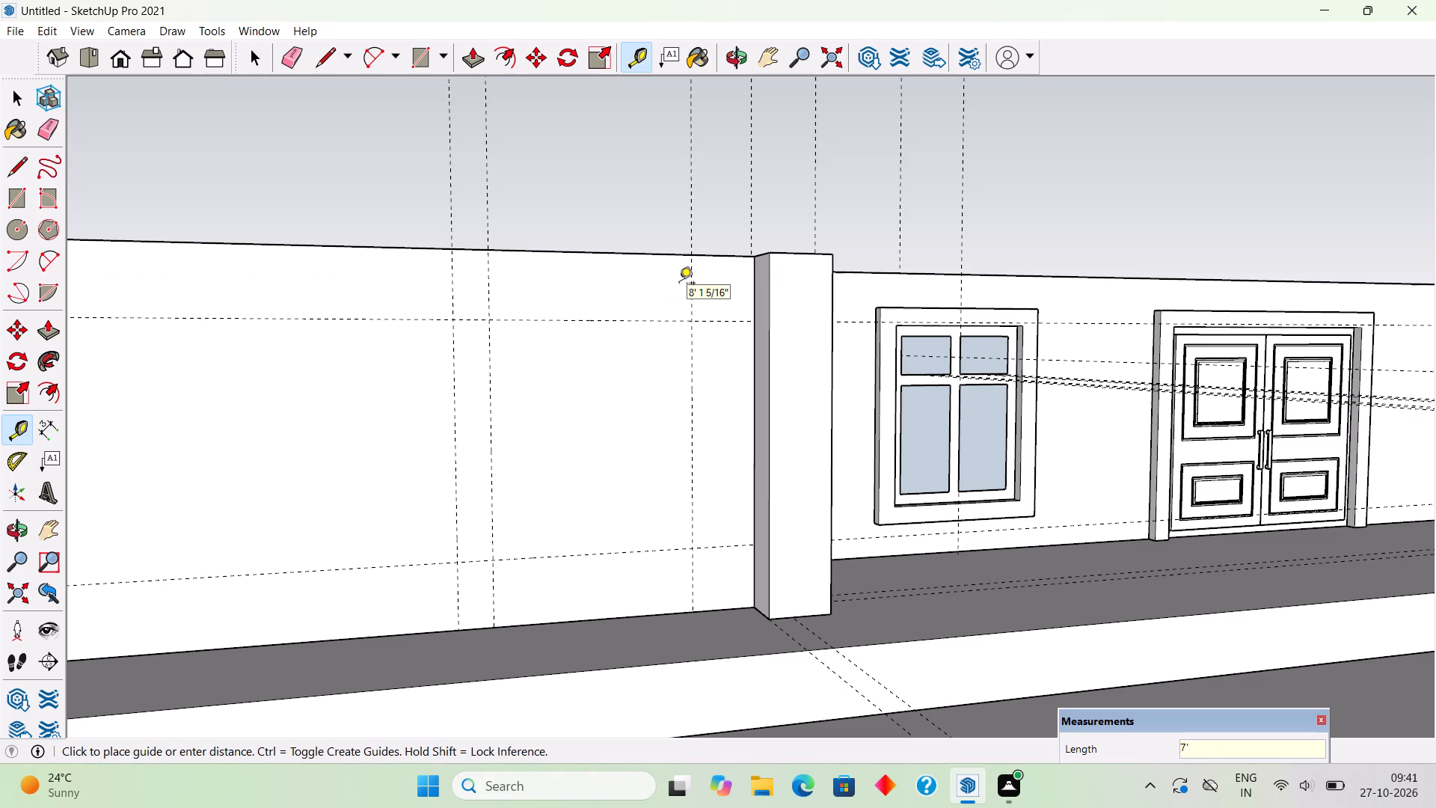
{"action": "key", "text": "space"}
Examine the plain front wall and the house interior from the outside and from behind.
{"action": "scroll", "coordinate": [778, 498], "scroll_direction": "down", "scroll_amount": 7}
{"action": "middle_click_drag", "start_coordinate": [761, 518], "coordinate": [661, 533]}
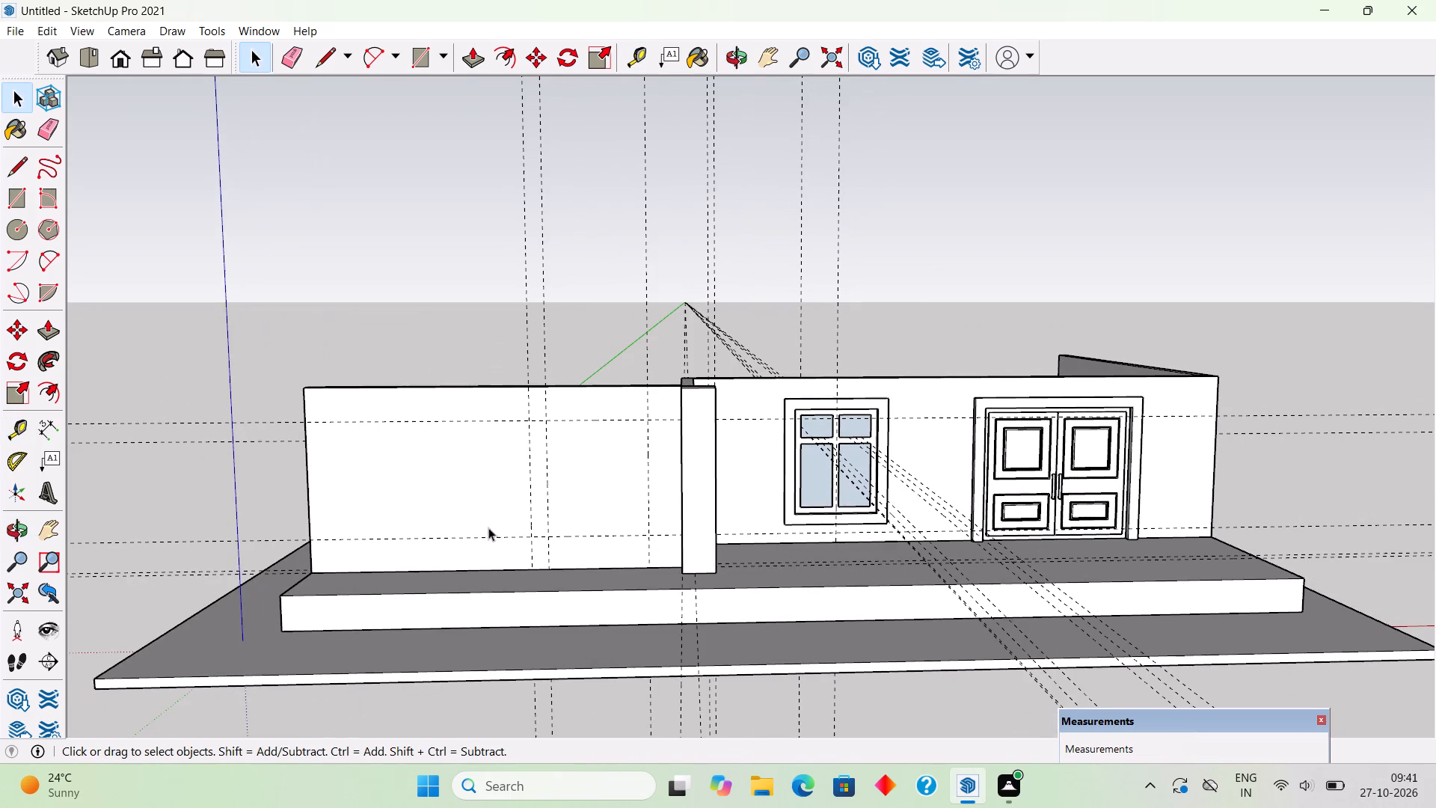
{"action": "scroll", "coordinate": [303, 491], "scroll_direction": "up", "scroll_amount": 7}
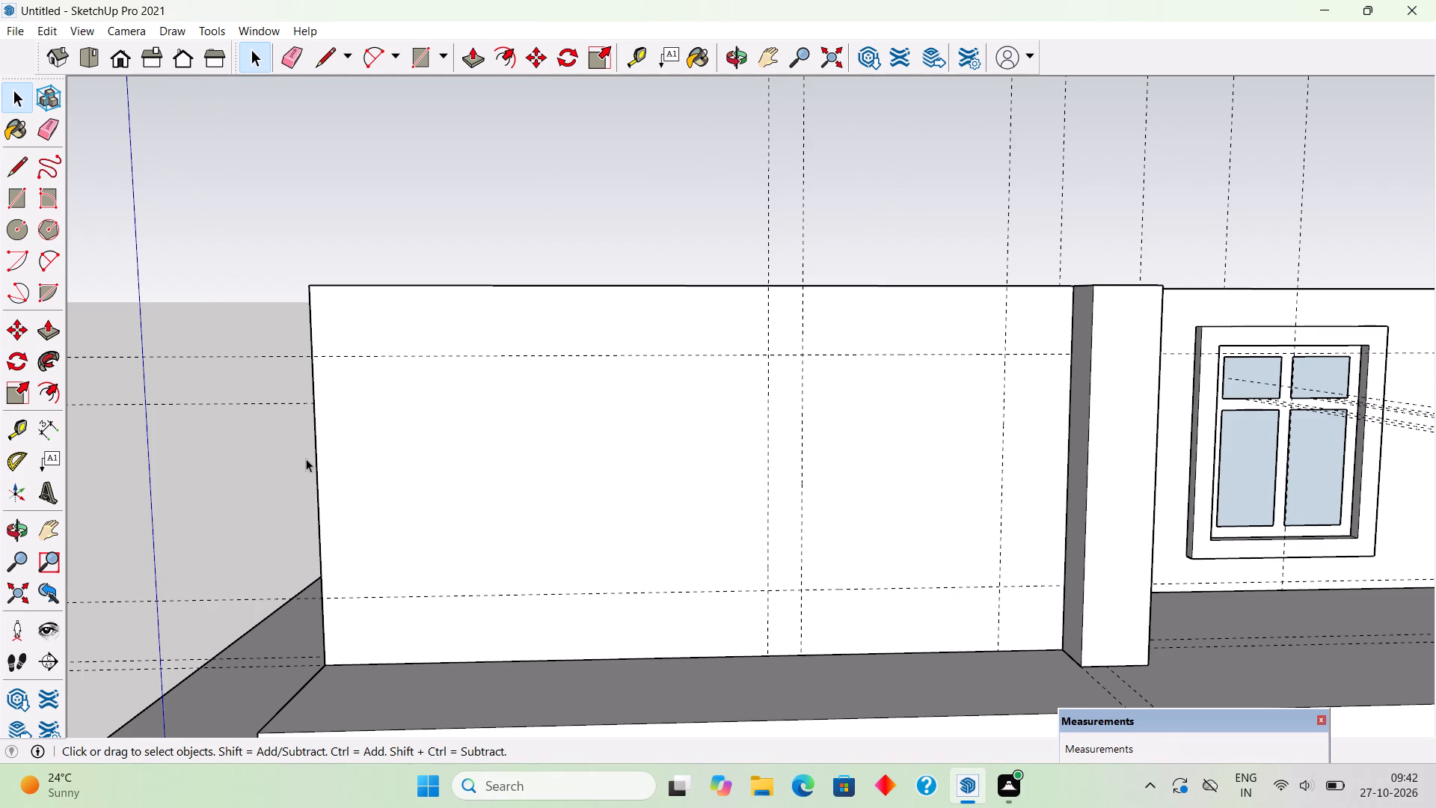
{"action": "middle_click_drag", "start_coordinate": [400, 428], "coordinate": [1243, 667]}
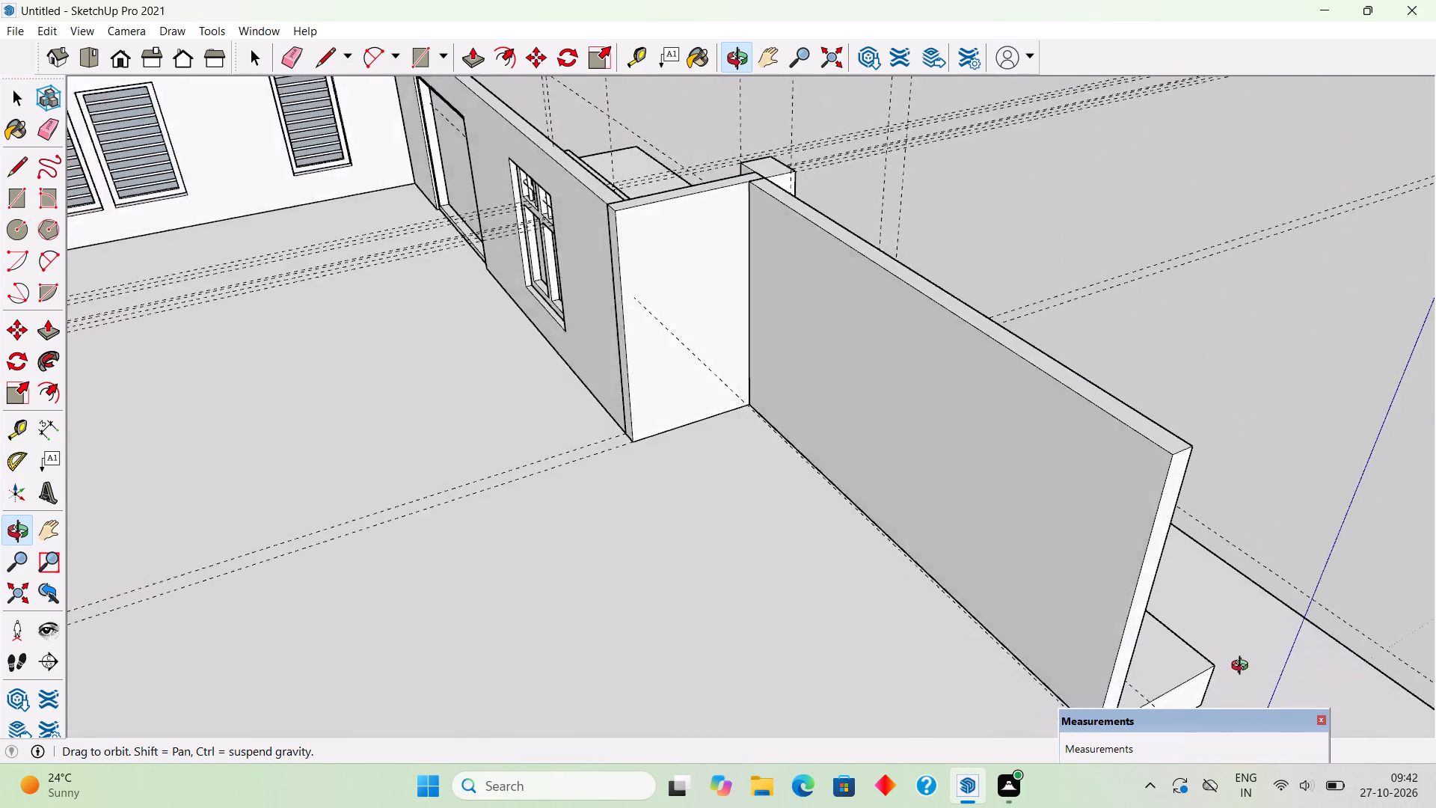
{"action": "middle_click_drag", "start_coordinate": [1243, 667], "coordinate": [867, 551]}
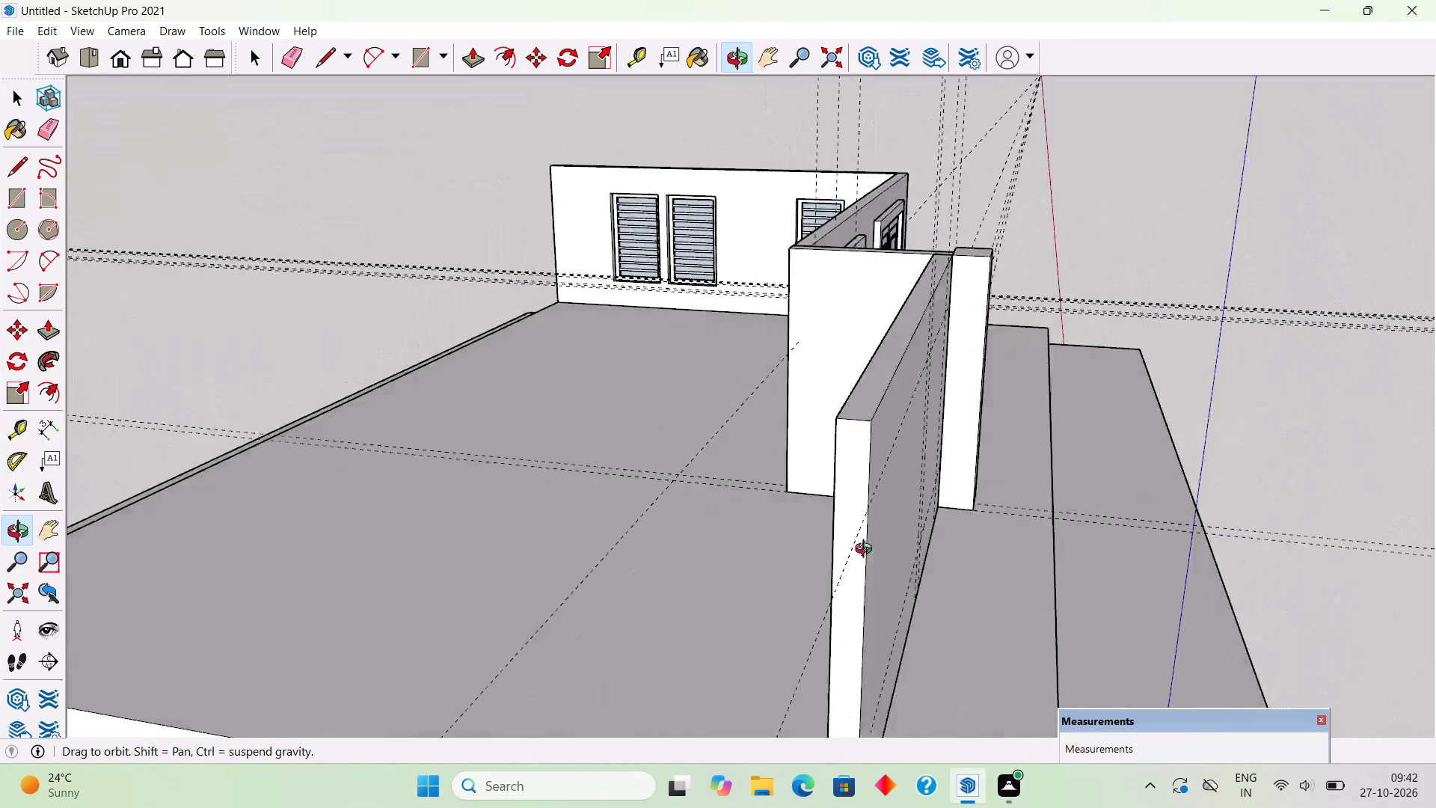
{"action": "middle_click_drag", "start_coordinate": [867, 551], "coordinate": [1192, 607]}
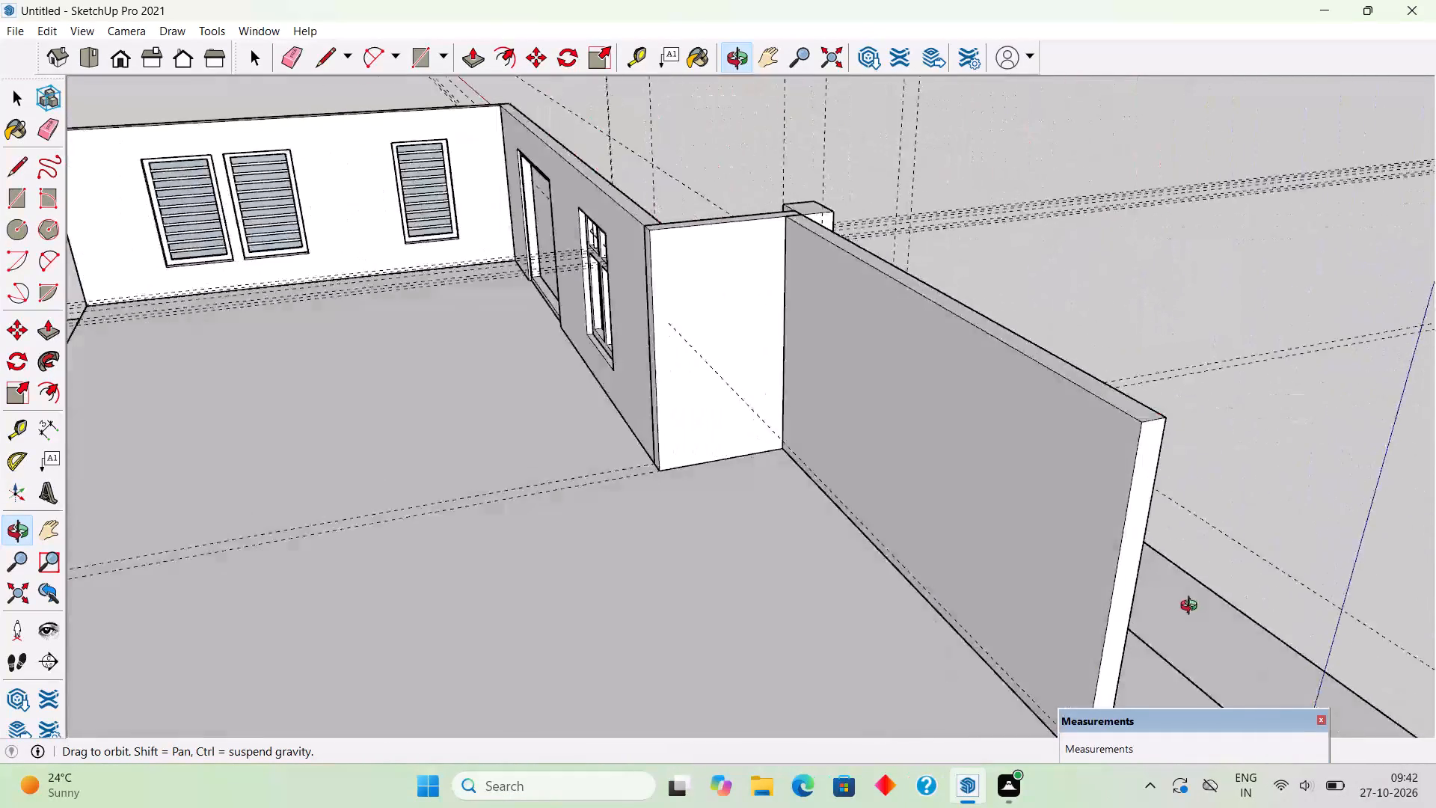
{"action": "middle_click_drag", "start_coordinate": [1192, 607], "coordinate": [1310, 593]}
{"action": "scroll", "coordinate": [1307, 524], "scroll_direction": "down", "scroll_amount": 6}
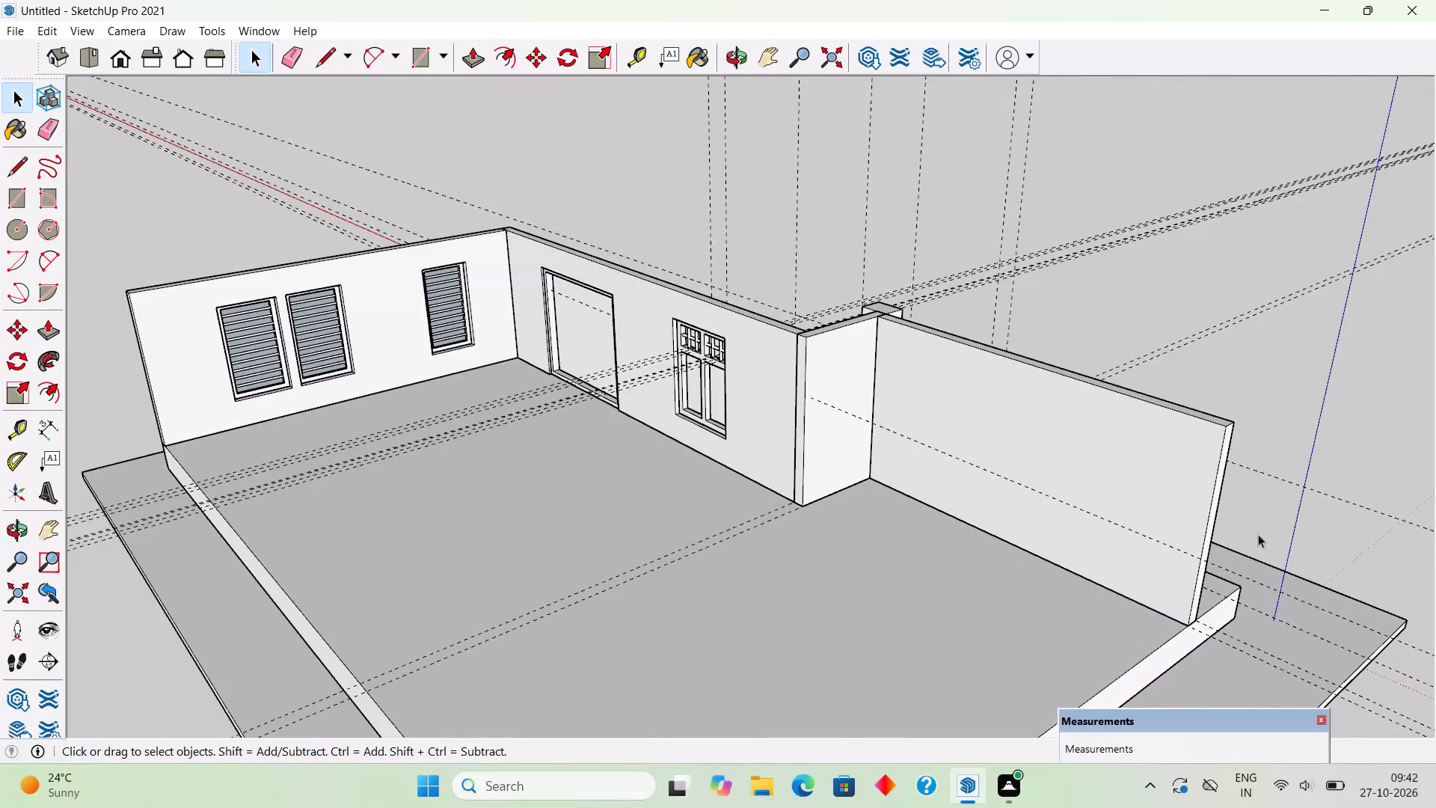
{"action": "scroll", "coordinate": [1258, 534], "scroll_direction": "down", "scroll_amount": 3}
{"action": "scroll", "coordinate": [1225, 483], "scroll_direction": "down", "scroll_amount": 7}
{"action": "middle_click_drag", "start_coordinate": [1213, 473], "coordinate": [1212, 480]}
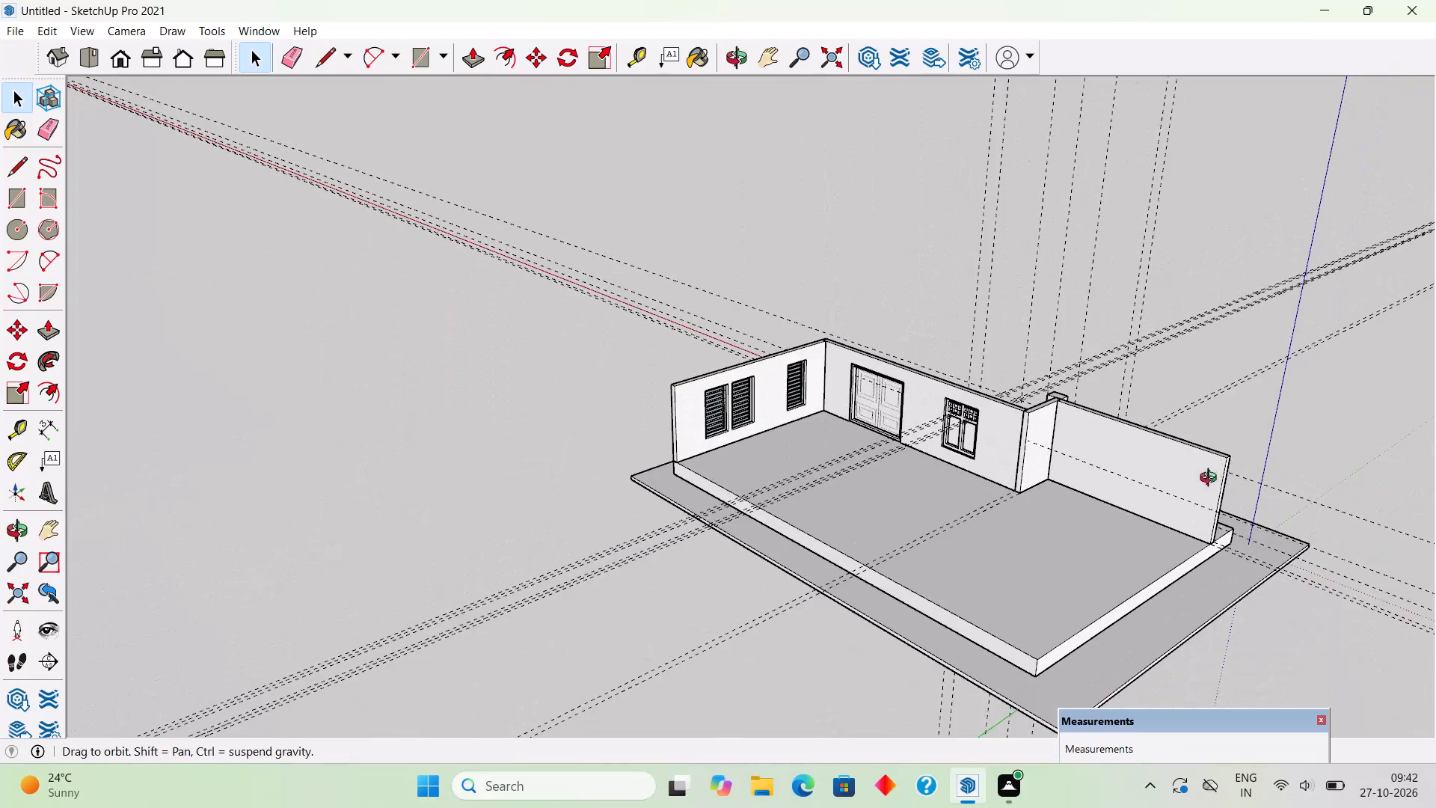
{"action": "middle_click_drag", "start_coordinate": [1212, 480], "coordinate": [1191, 520]}
Delete all guides in the model.
{"action": "left_click", "coordinate": [55, 34]}
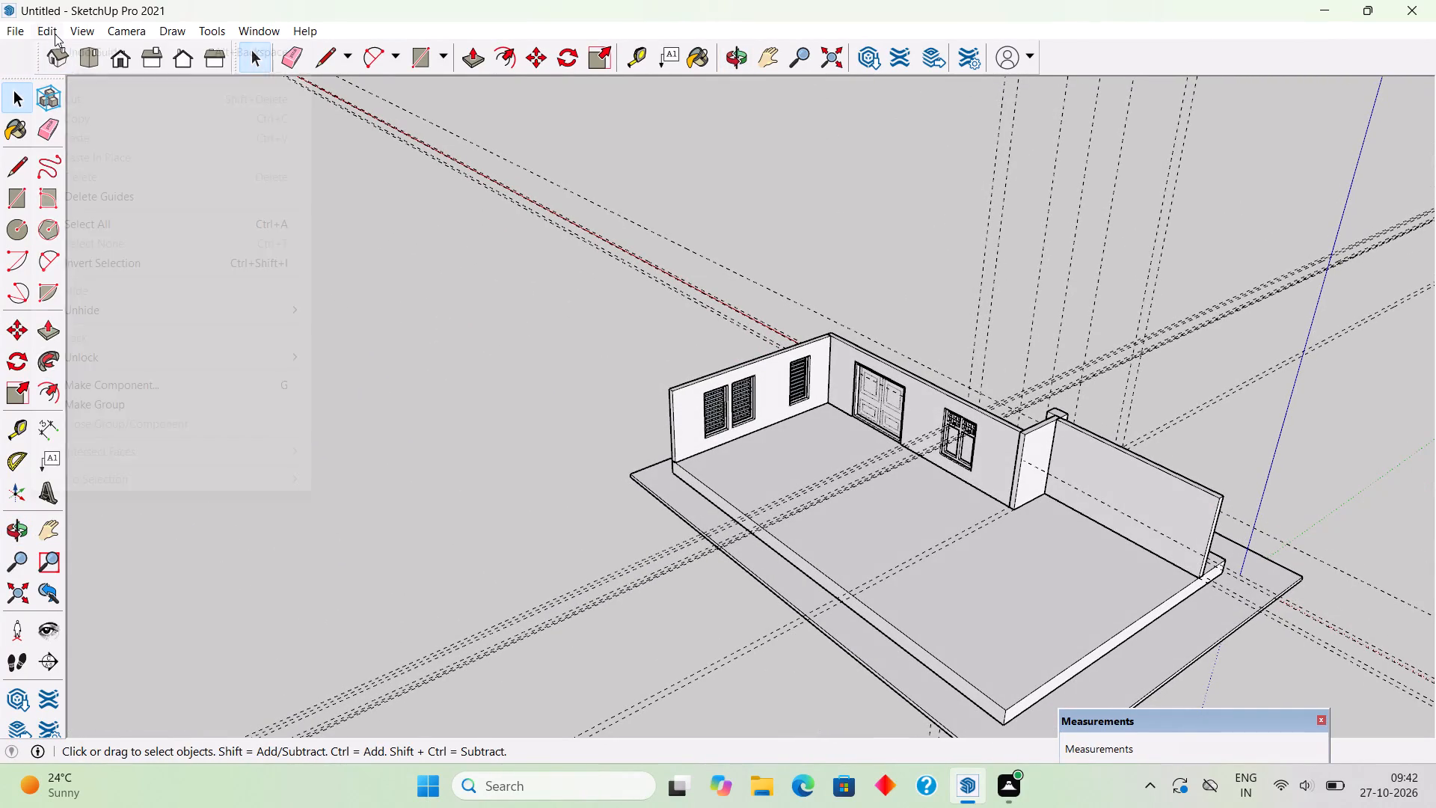
{"action": "left_click", "coordinate": [122, 195]}
Place guides on the floor slab 9" inside its open side edge and 9" inside its rear edge.
{"action": "scroll", "coordinate": [122, 195], "scroll_direction": "down", "scroll_amount": 4}
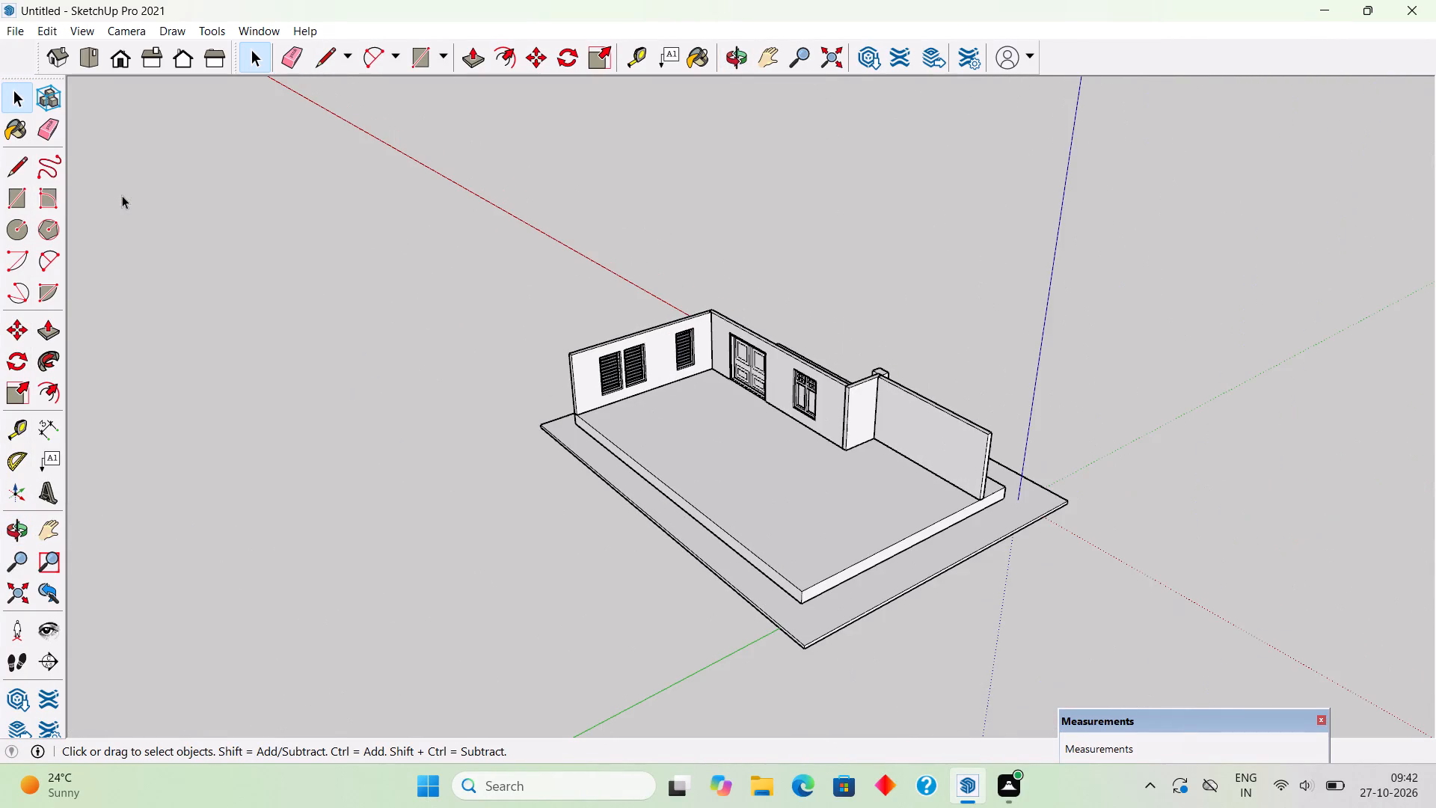
{"action": "middle_click_drag", "start_coordinate": [399, 488], "coordinate": [731, 653]}
{"action": "scroll", "coordinate": [1014, 492], "scroll_direction": "up", "scroll_amount": 5}
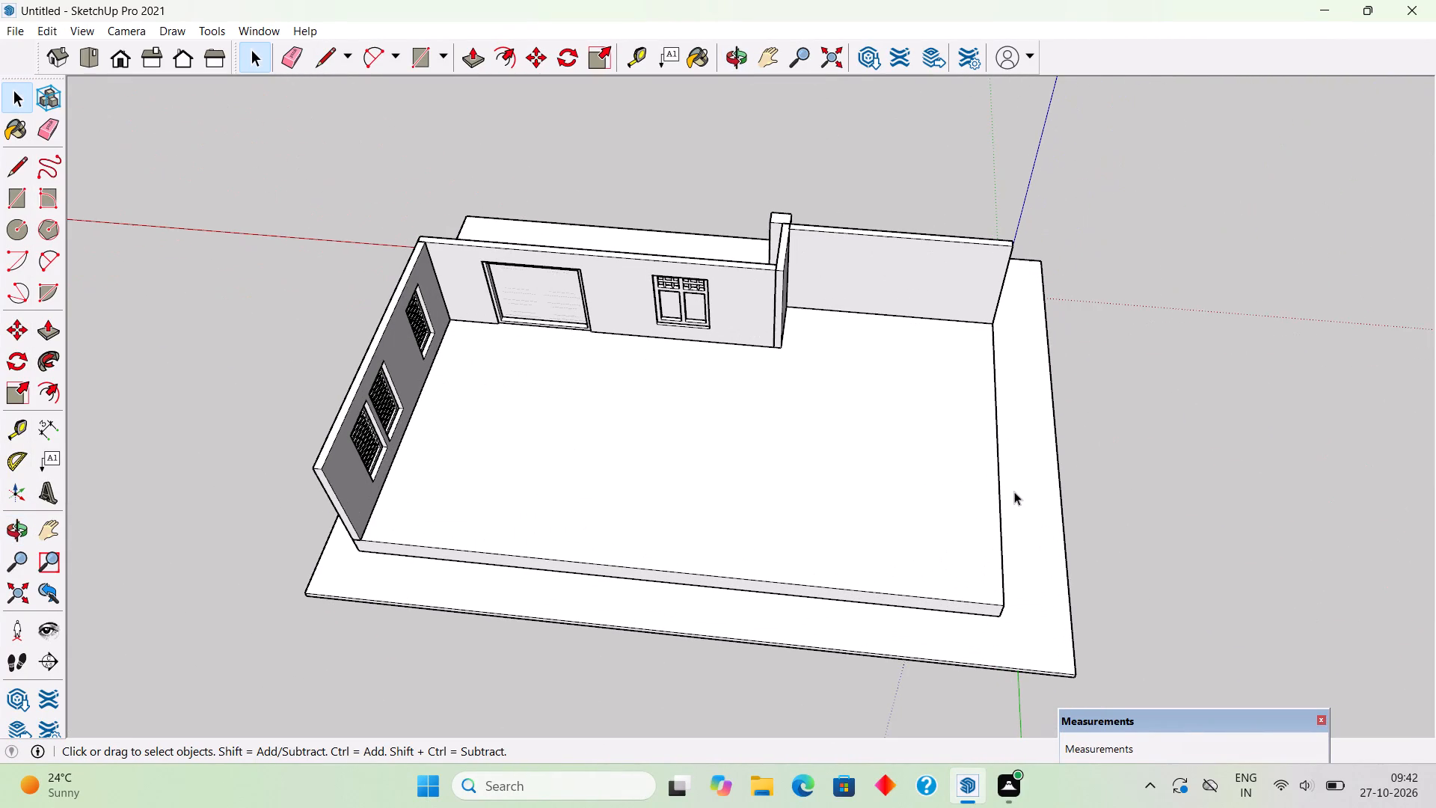
{"action": "key", "text": "t"}
{"action": "scroll", "coordinate": [1000, 473], "scroll_direction": "up", "scroll_amount": 3}
{"action": "left_click", "coordinate": [1000, 471]}
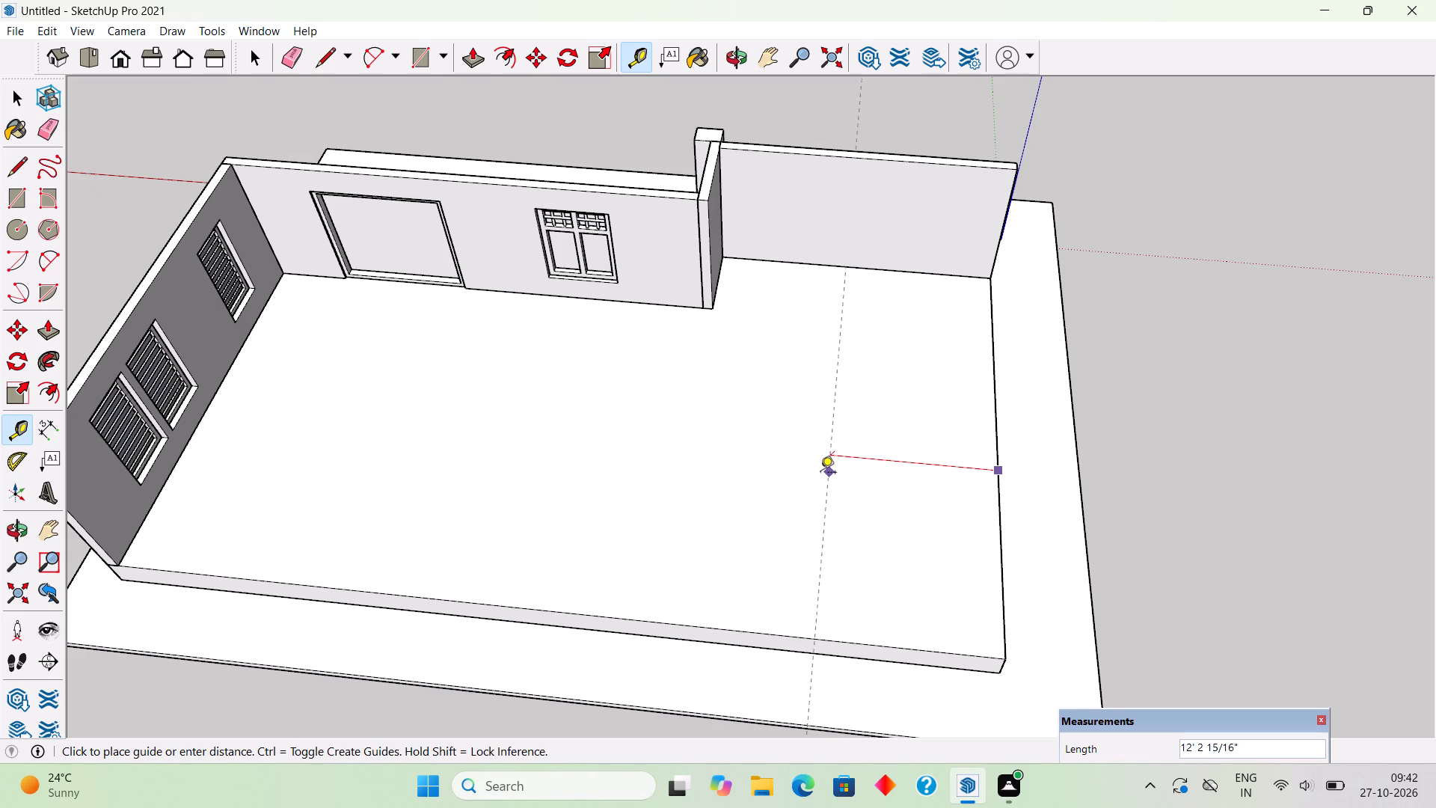
{"action": "type", "text": "9\""}
{"action": "key", "text": "Return"}
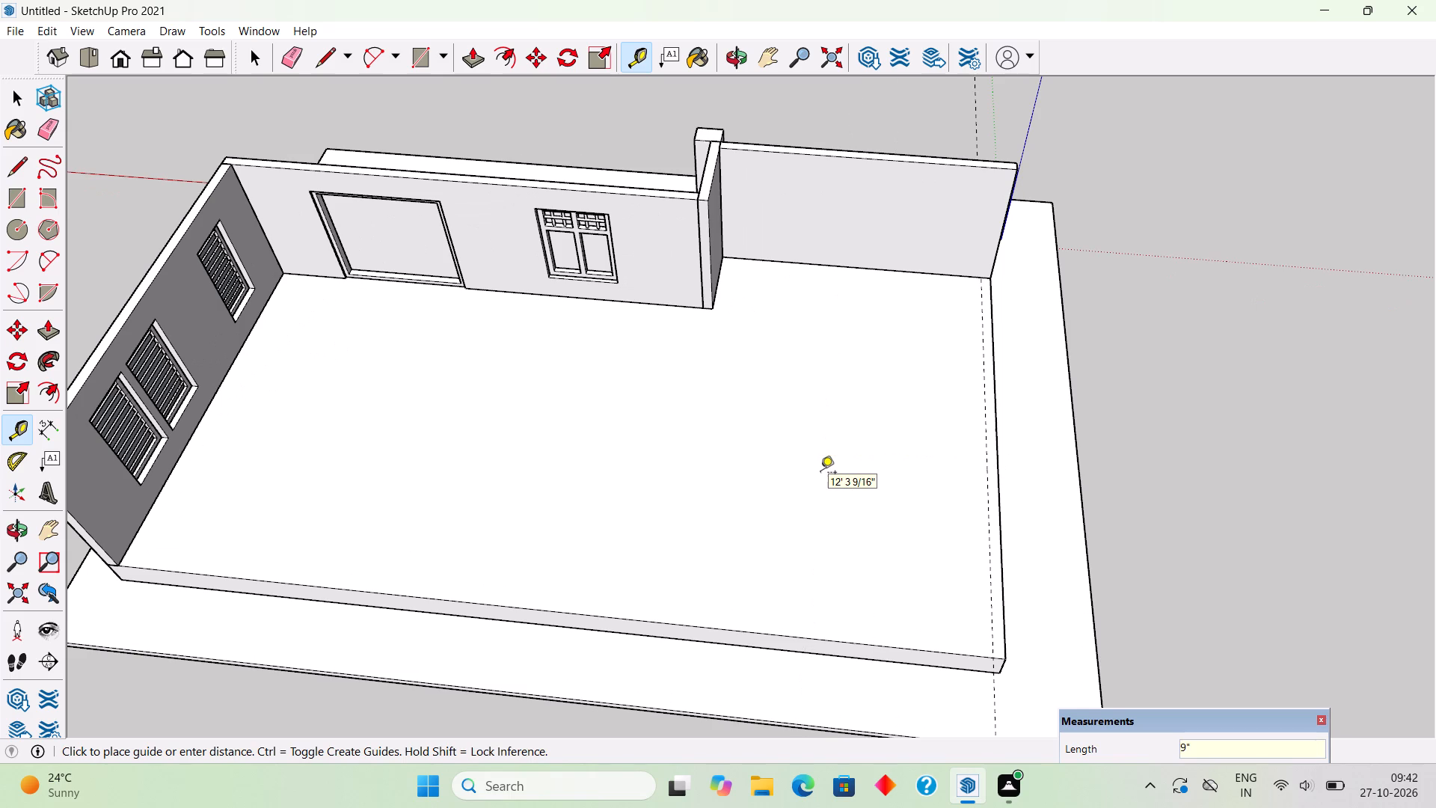
{"action": "left_click", "coordinate": [799, 634]}
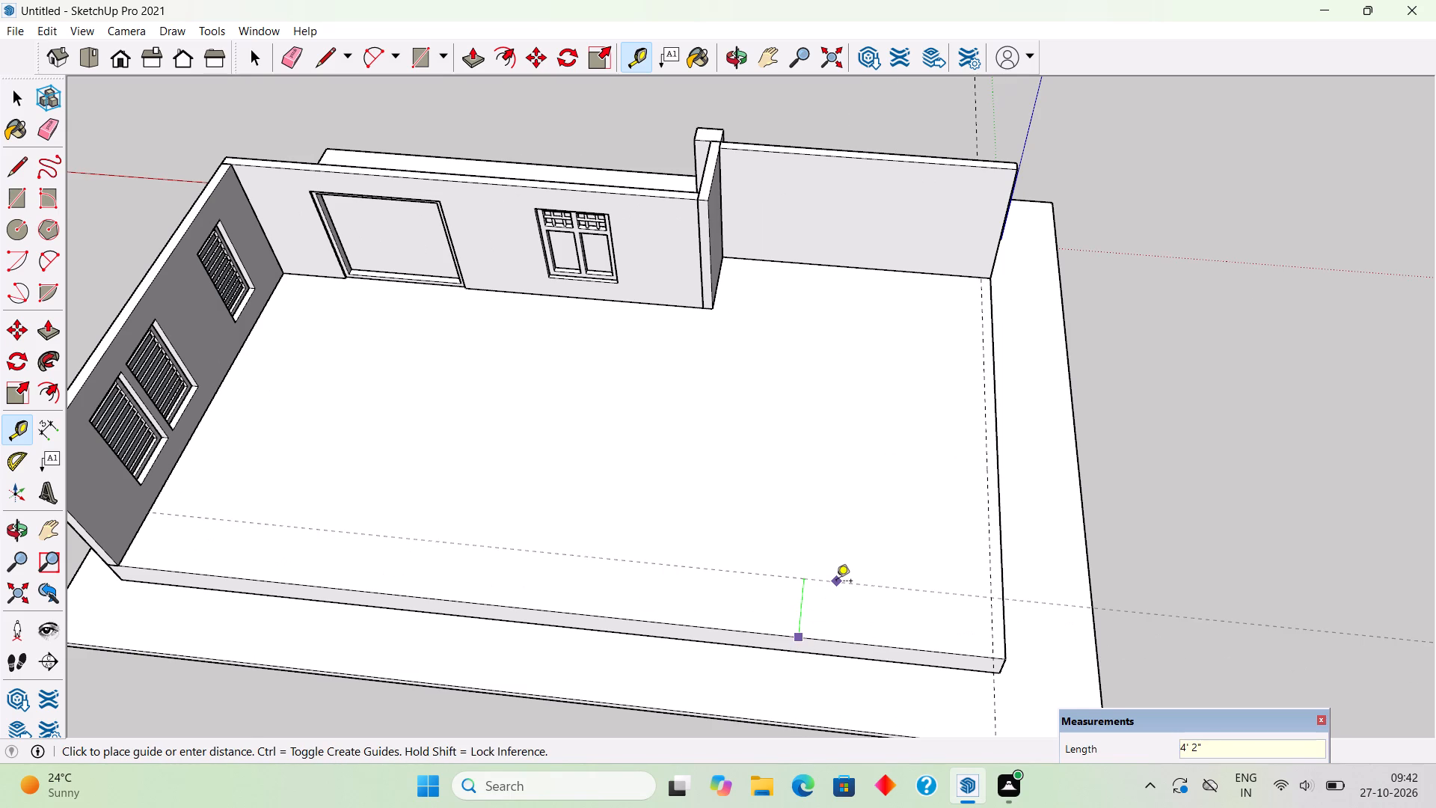
{"action": "key", "text": "9"}
{"action": "key", "text": "shift+quotedbl"}
{"action": "key", "text": "Return"}
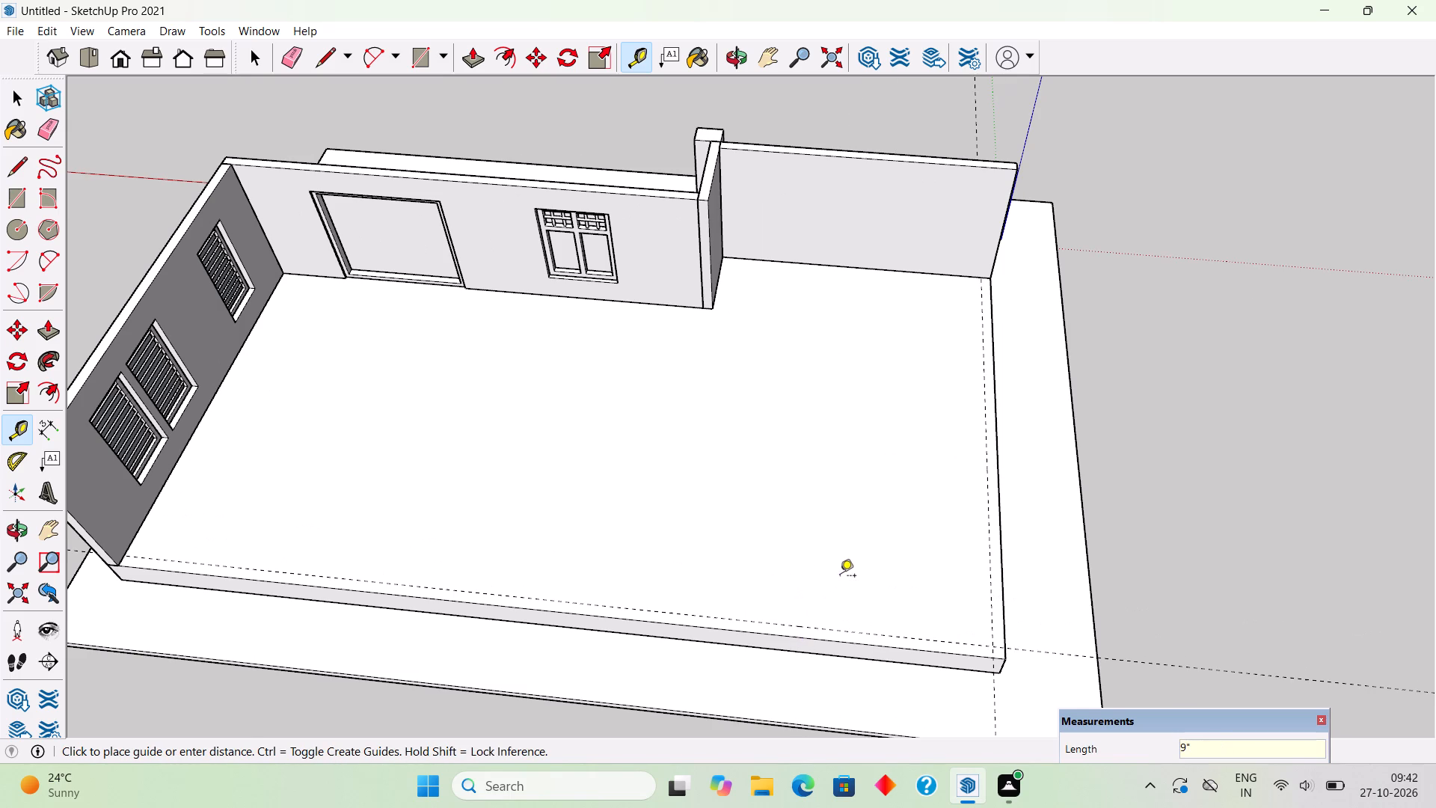
Draw a 56' 6 3/8" by 9" rectangle along the slab's rear edge, from the louvred-window wall to the side guide.
{"action": "key", "text": "r"}
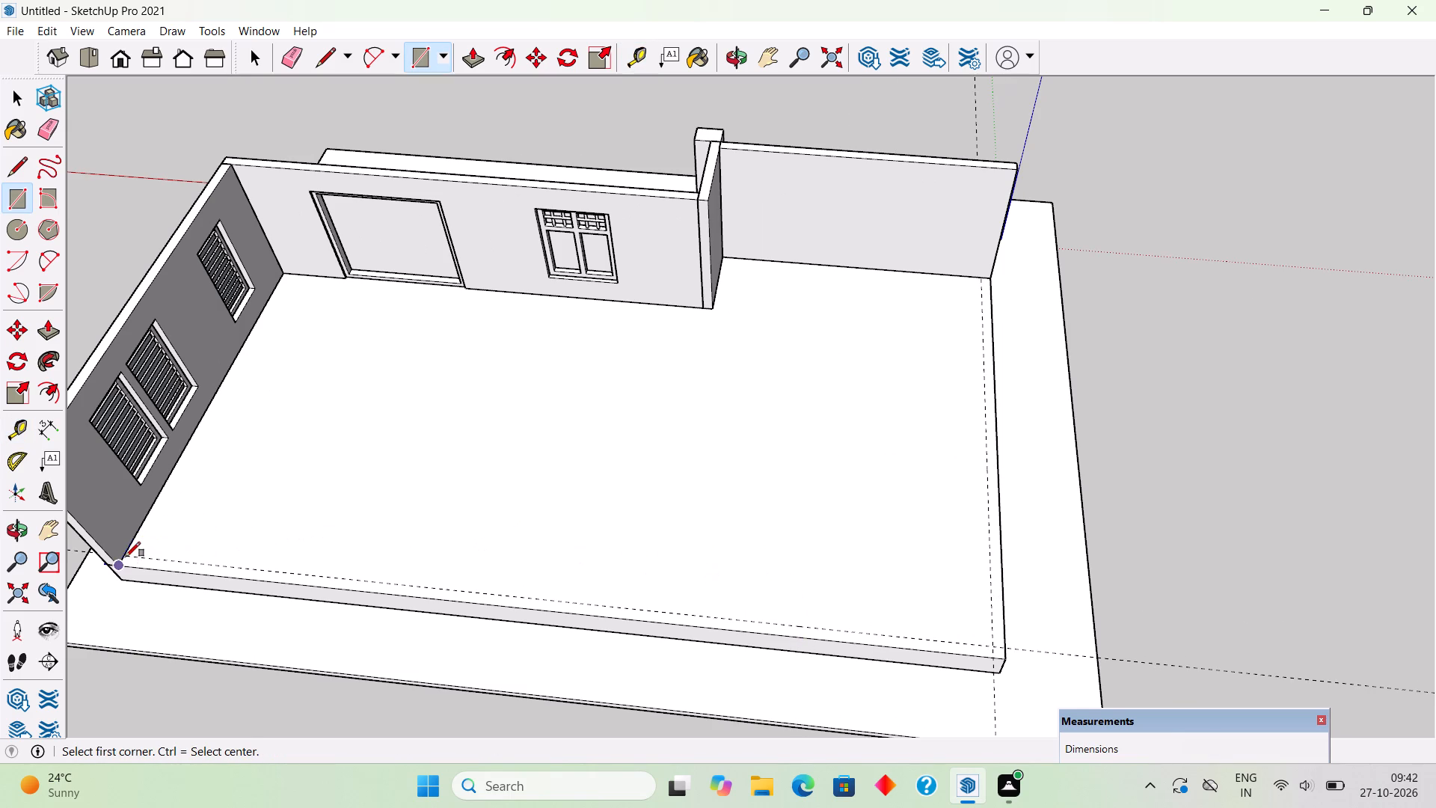
{"action": "left_click", "coordinate": [129, 551]}
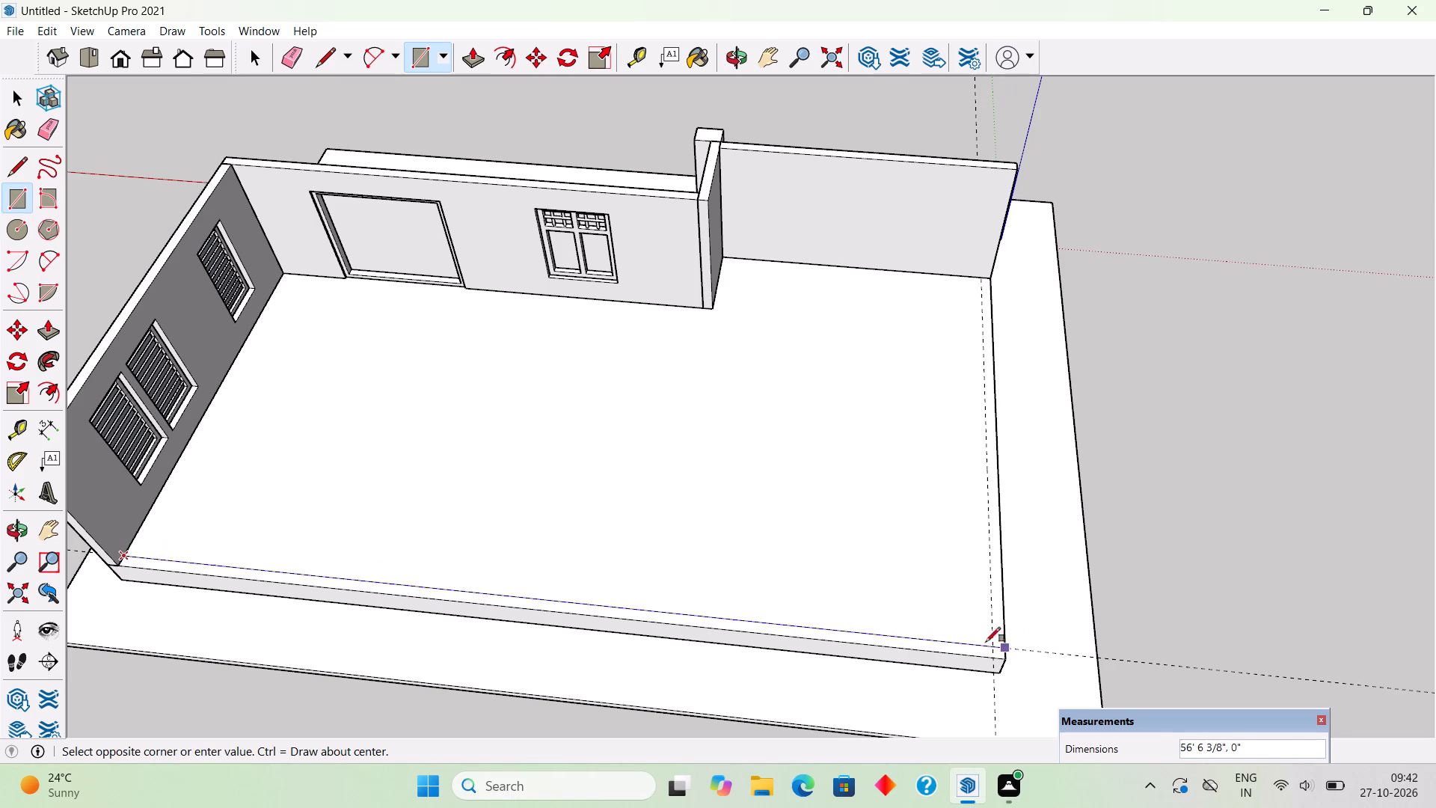
{"action": "left_click", "coordinate": [994, 654]}
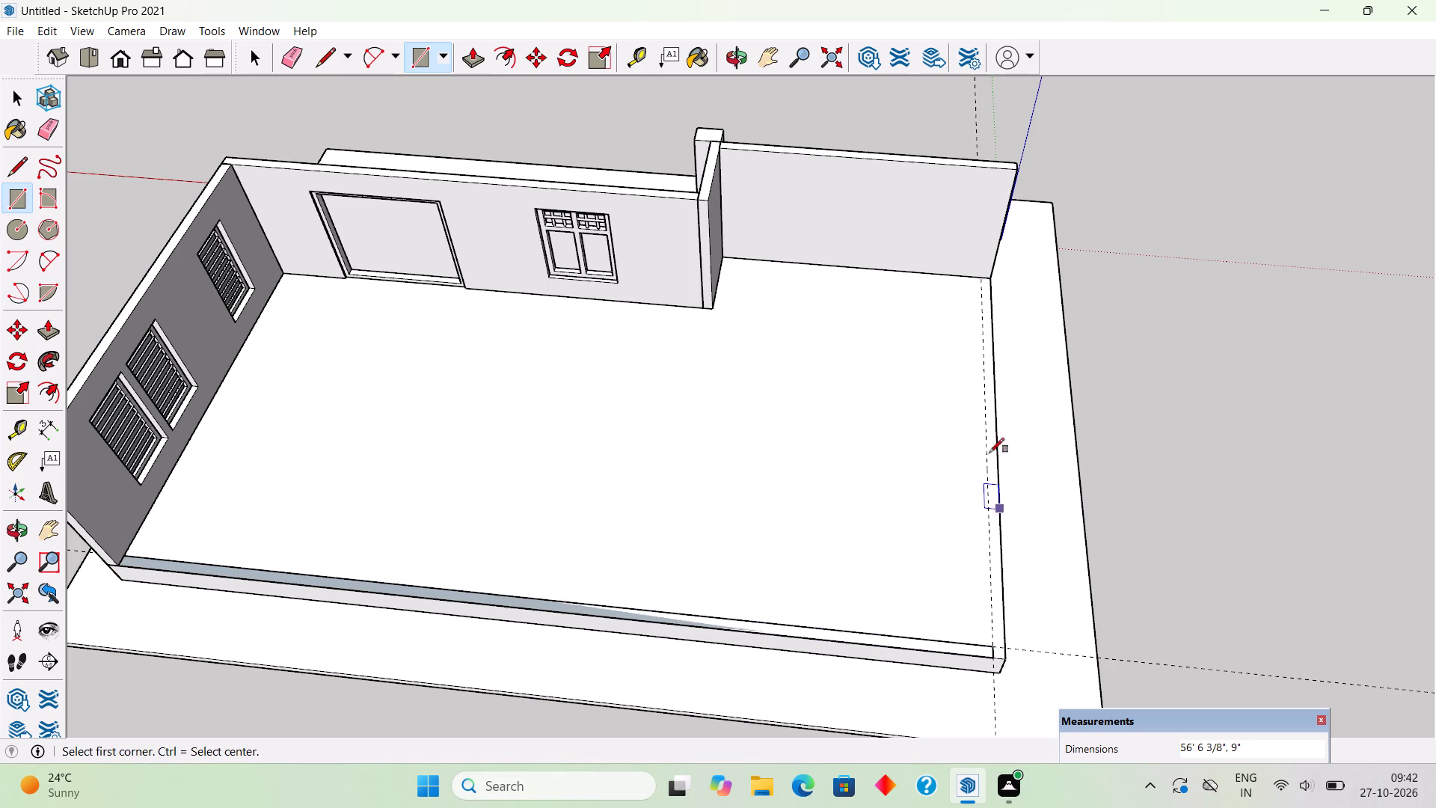
Extrude the rear rectangle upward 11' to match the top of the adjoining side wall.
{"action": "key", "text": "p"}
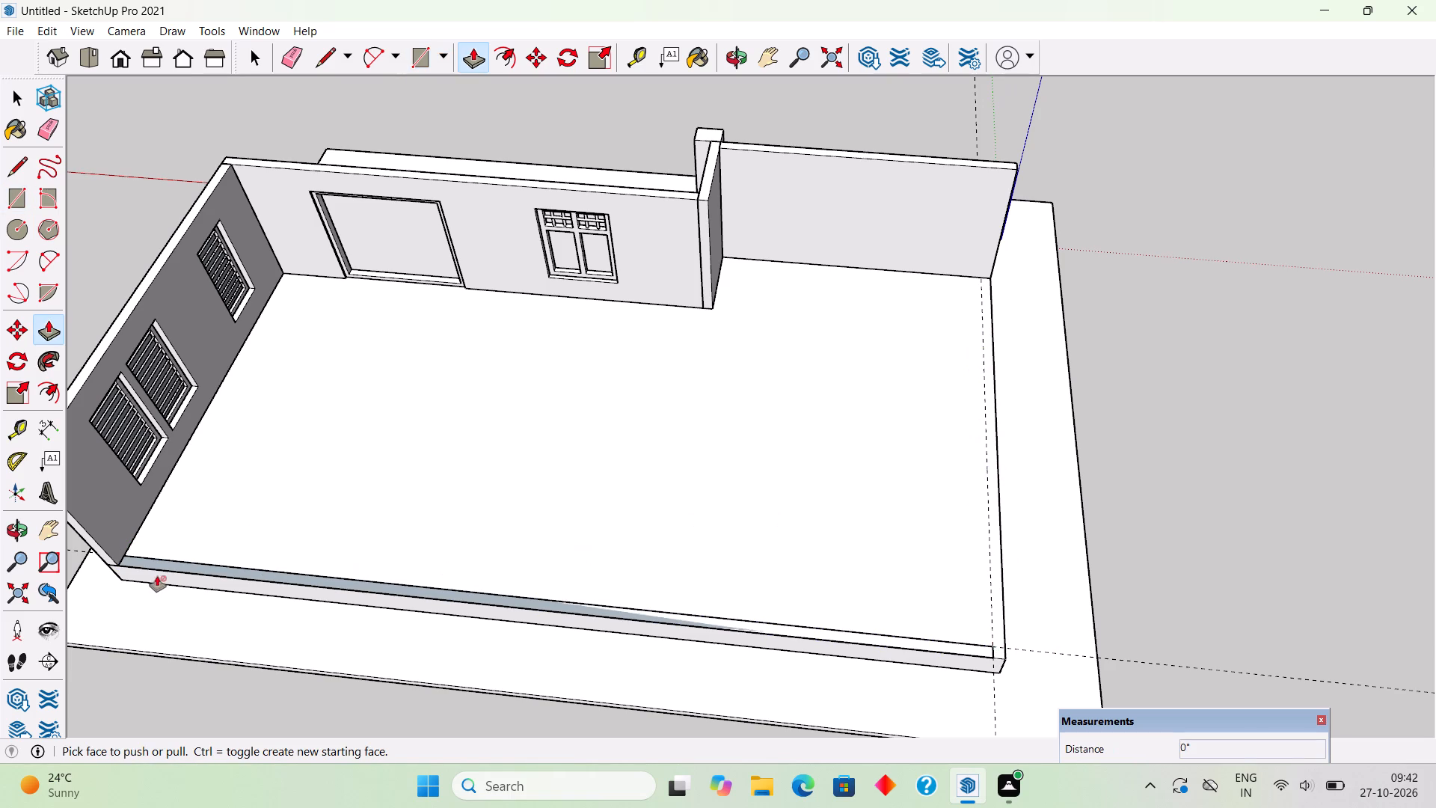
{"action": "scroll", "coordinate": [349, 515], "scroll_direction": "down", "scroll_amount": 5}
{"action": "scroll", "coordinate": [148, 554], "scroll_direction": "up", "scroll_amount": 5}
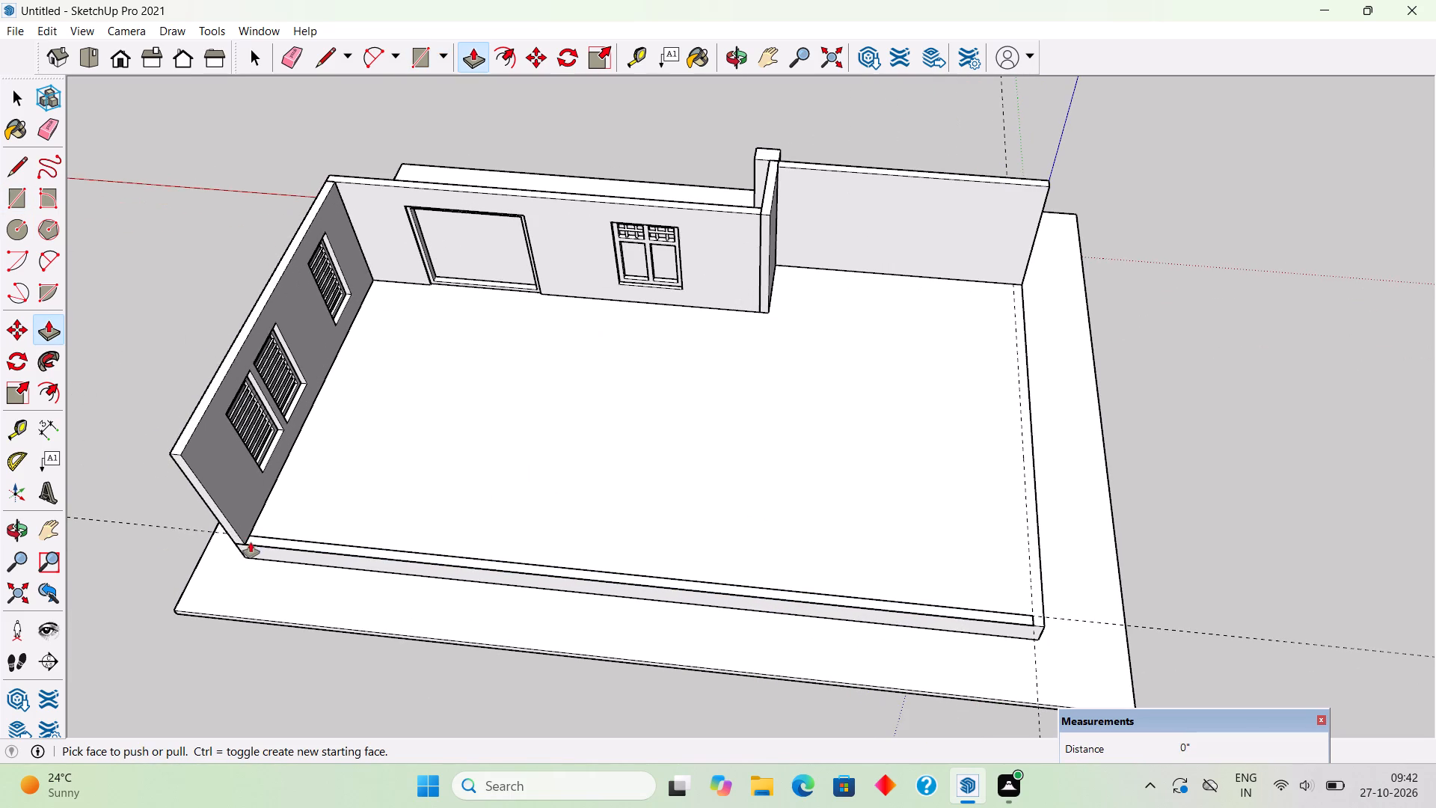
{"action": "left_click", "coordinate": [257, 539]}
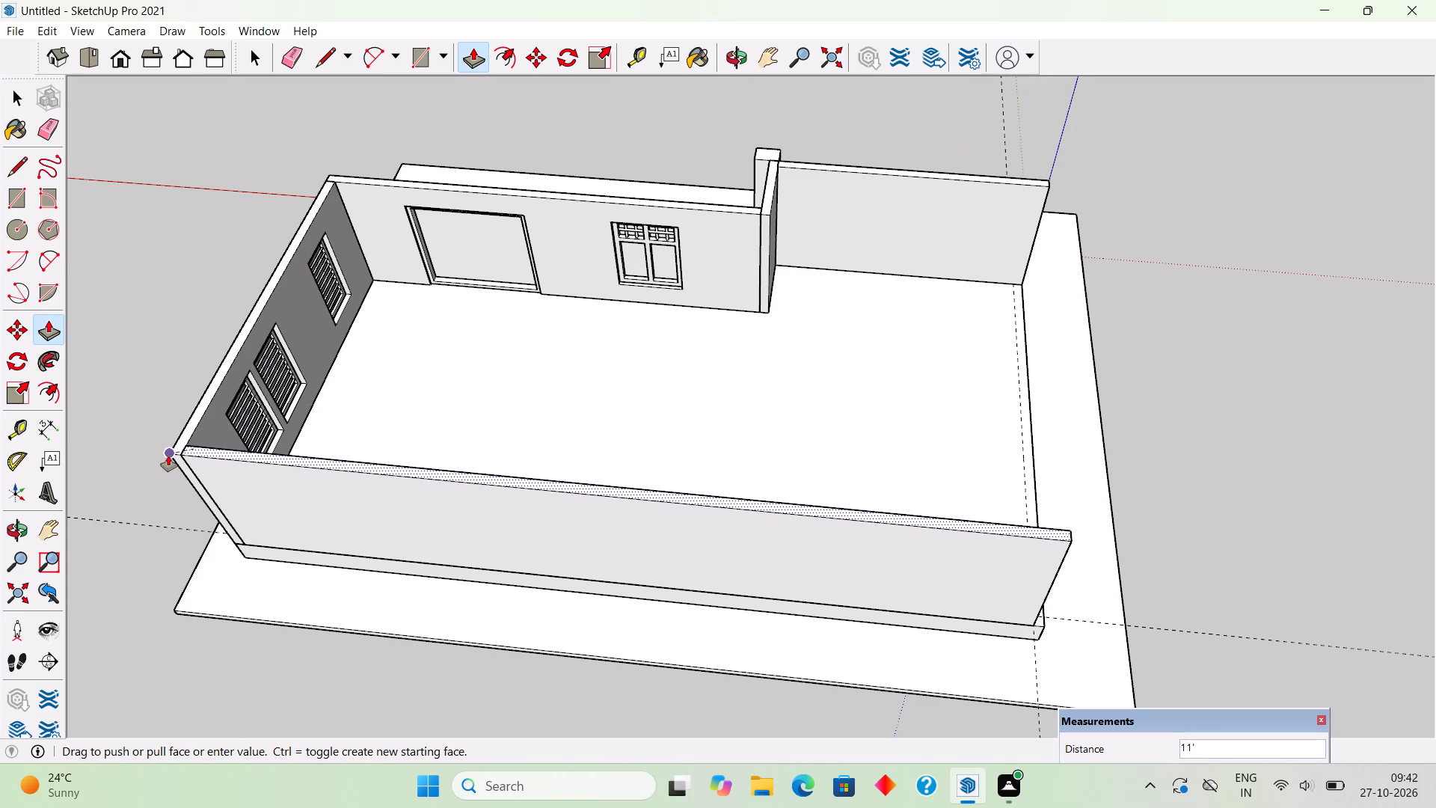
{"action": "left_click", "coordinate": [168, 456]}
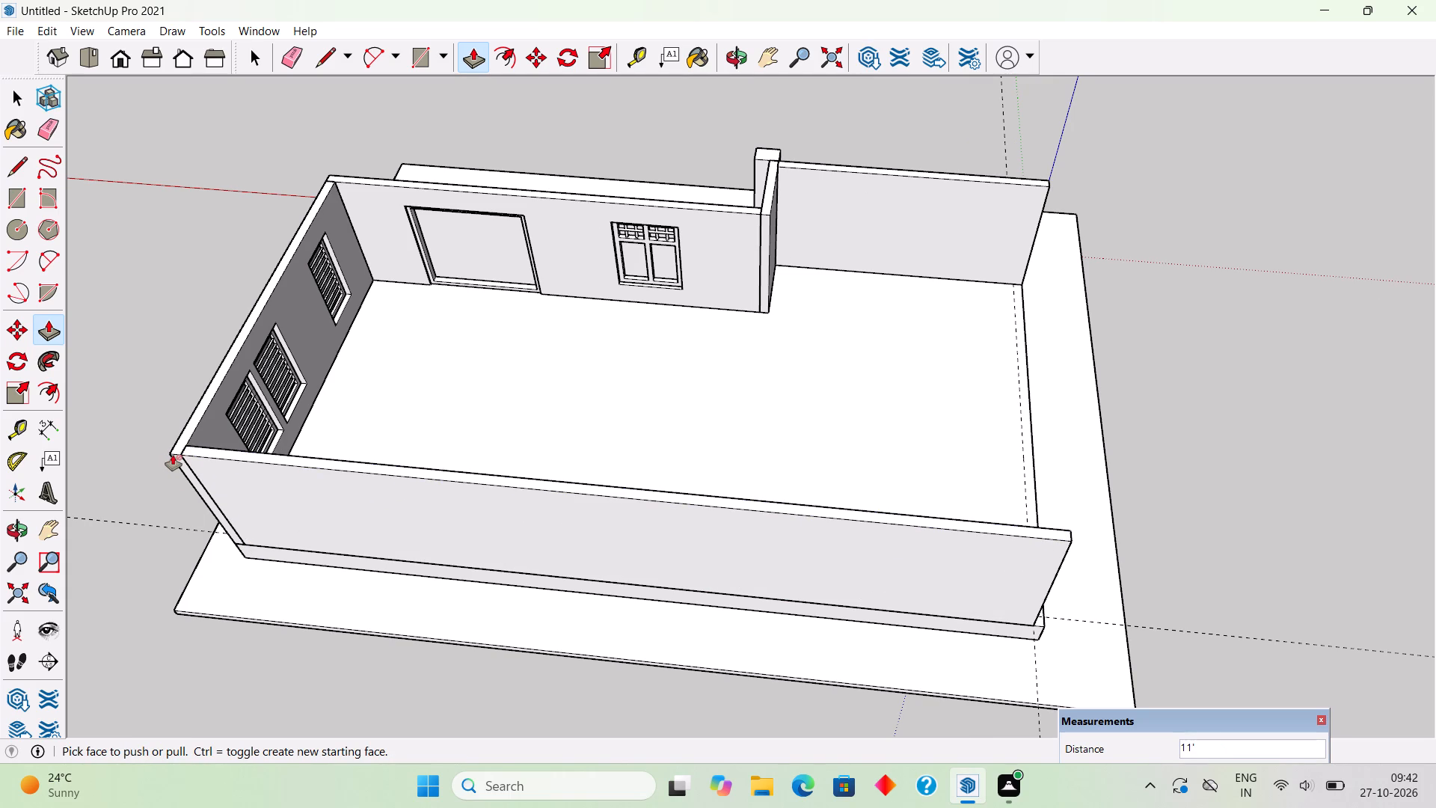
Group the extruded rear wall so it is a separate object.
{"action": "key", "text": "space"}
{"action": "triple_click", "coordinate": [357, 521]}
{"action": "right_click", "coordinate": [357, 521]}
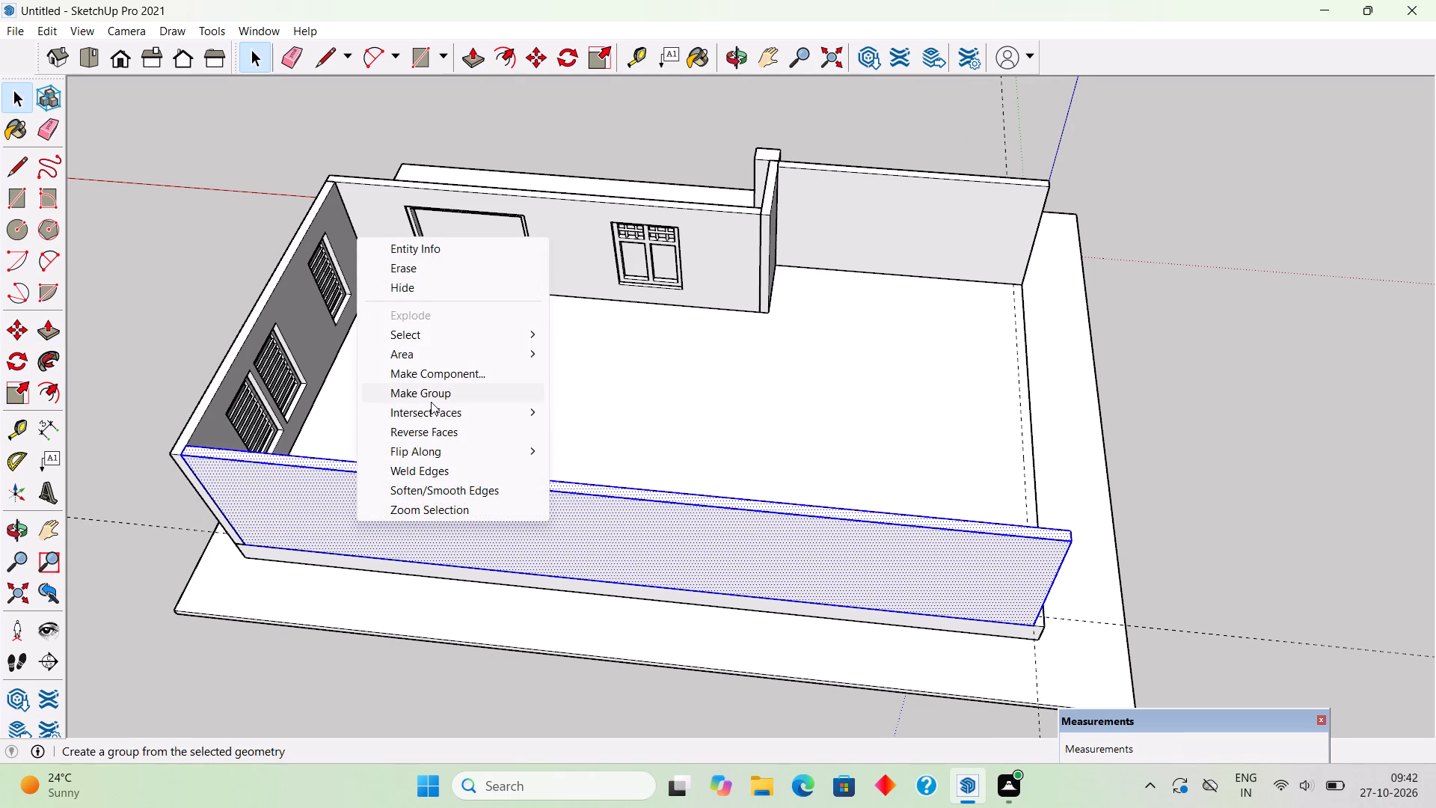
{"action": "left_click", "coordinate": [431, 402]}
{"action": "scroll", "coordinate": [574, 479], "scroll_direction": "down", "scroll_amount": 3}
{"action": "left_click", "coordinate": [1174, 470]}
Draw a 9" by 33' 5 5/8" rectangle along the slab's open side edge, from the rear wall's outer corner to the front wall.
{"action": "scroll", "coordinate": [1159, 476], "scroll_direction": "down", "scroll_amount": 1}
{"action": "middle_click_drag", "start_coordinate": [1152, 486], "coordinate": [862, 464]}
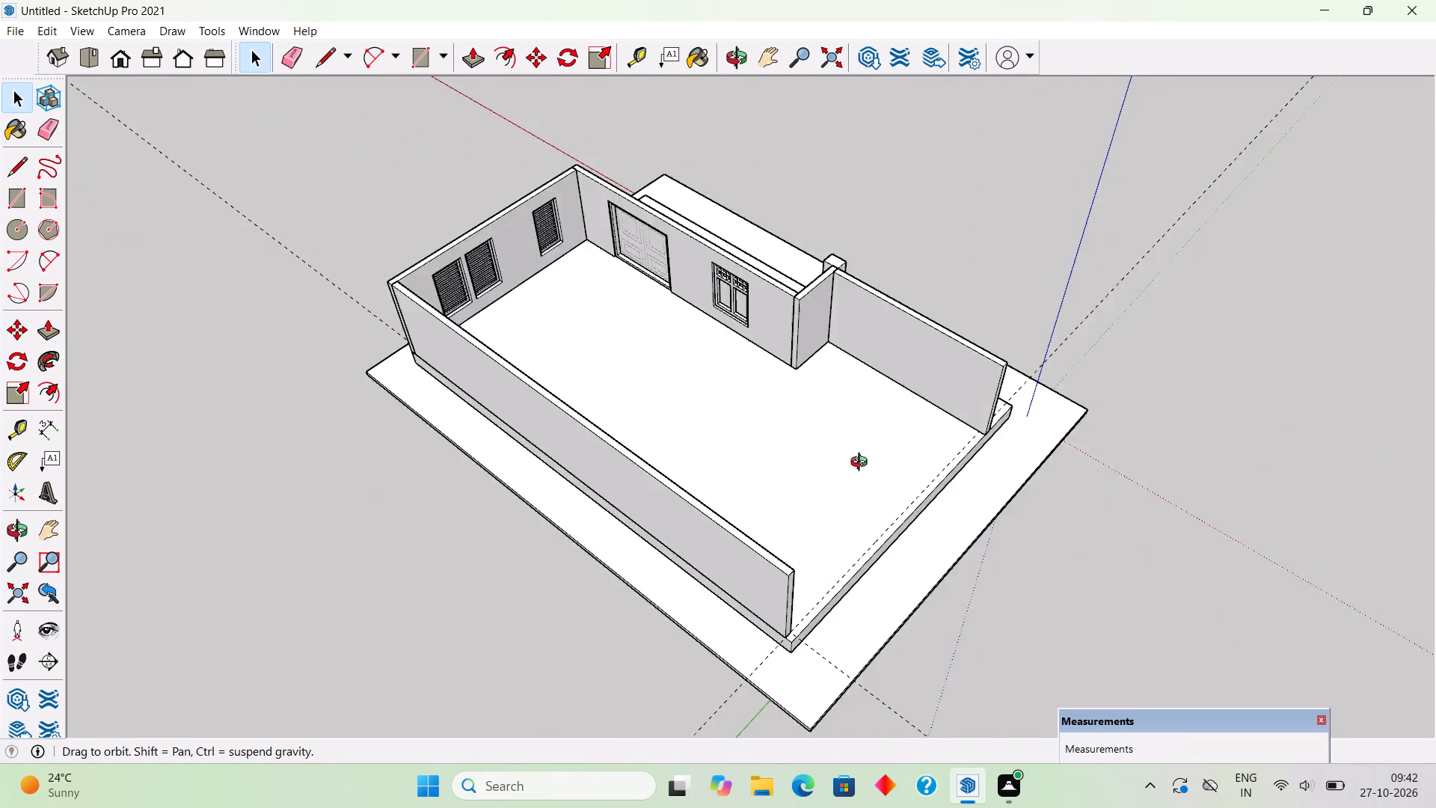
{"action": "middle_click_drag", "start_coordinate": [862, 464], "coordinate": [533, 523]}
{"action": "scroll", "coordinate": [687, 673], "scroll_direction": "up", "scroll_amount": 8}
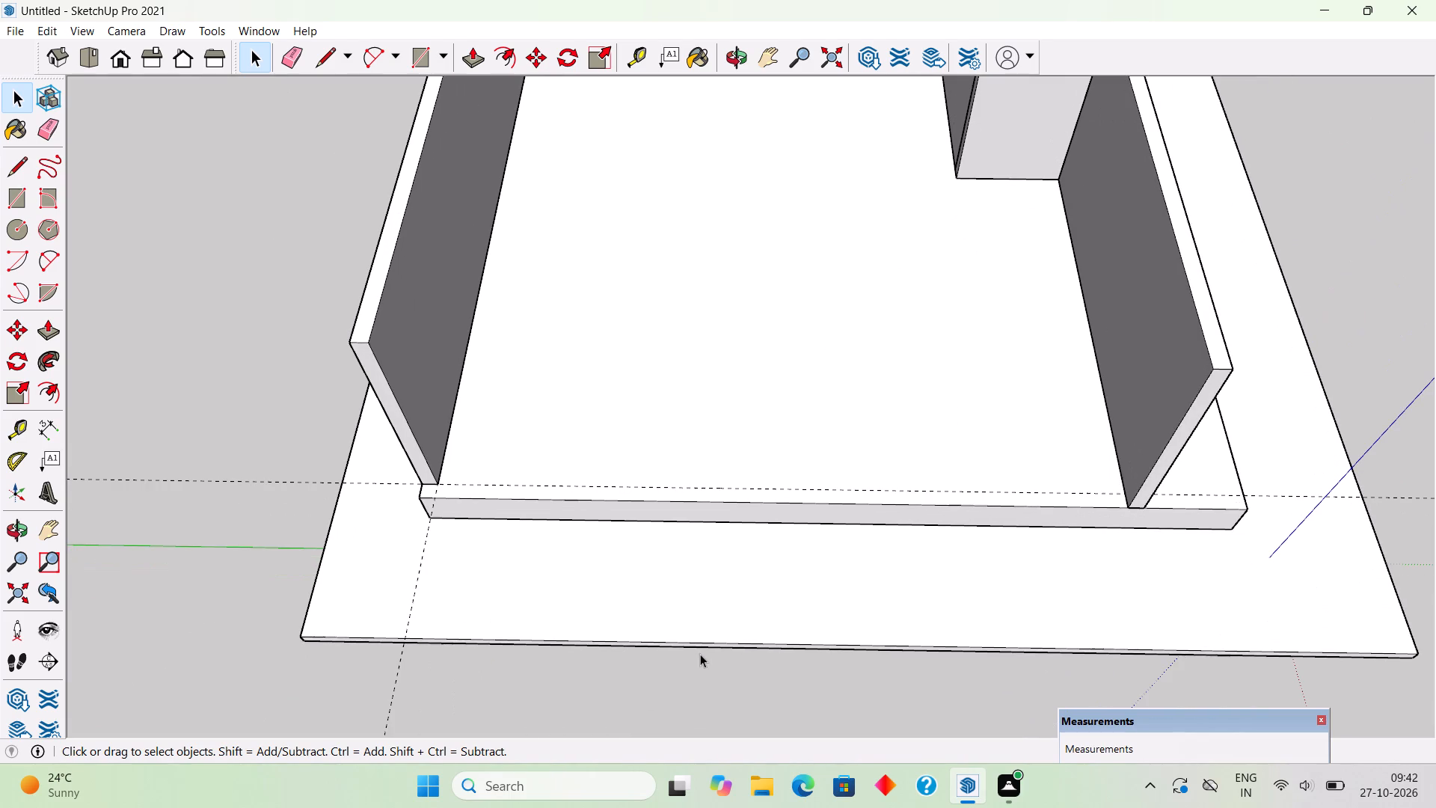
{"action": "key", "text": "r"}
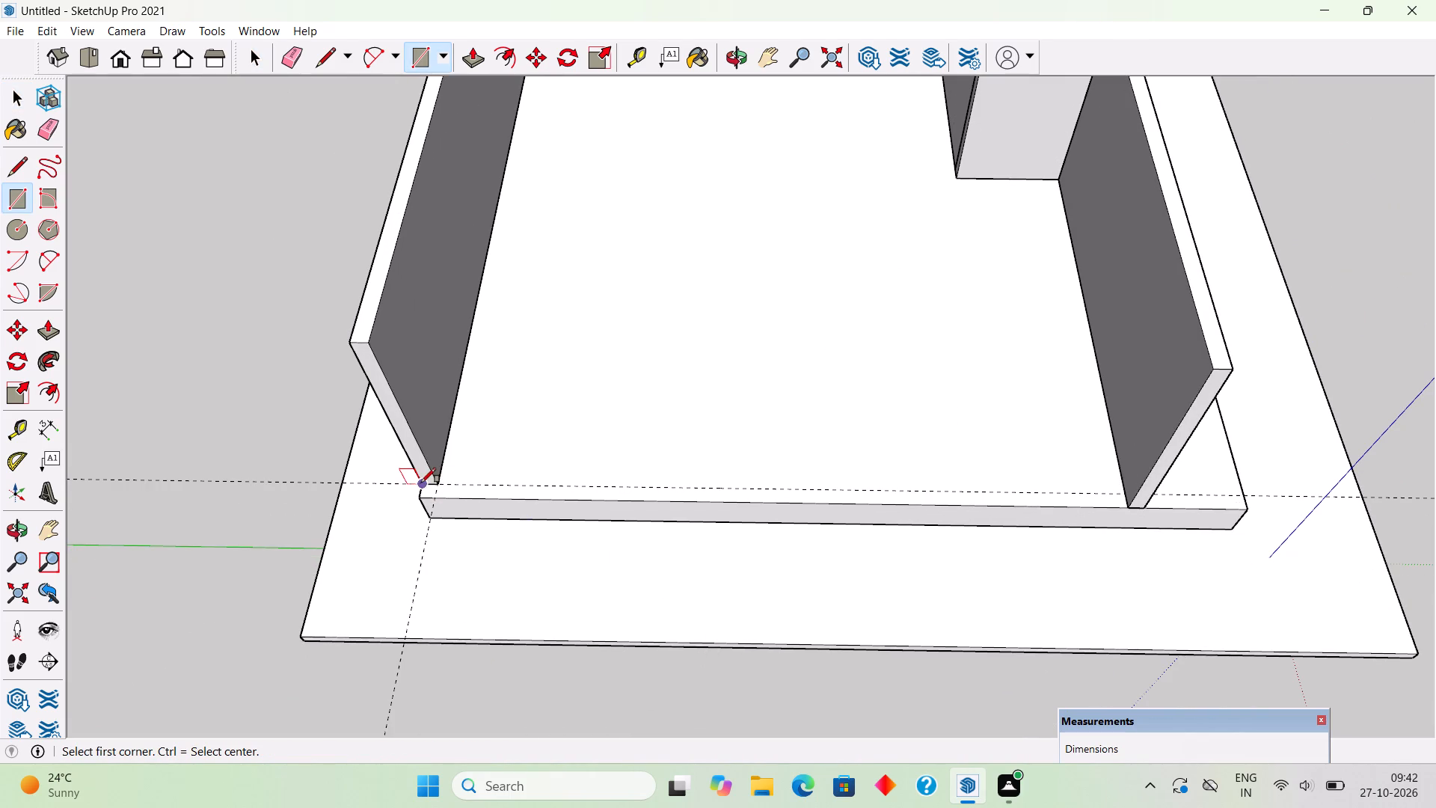
{"action": "left_click", "coordinate": [421, 483]}
{"action": "left_click", "coordinate": [1123, 506]}
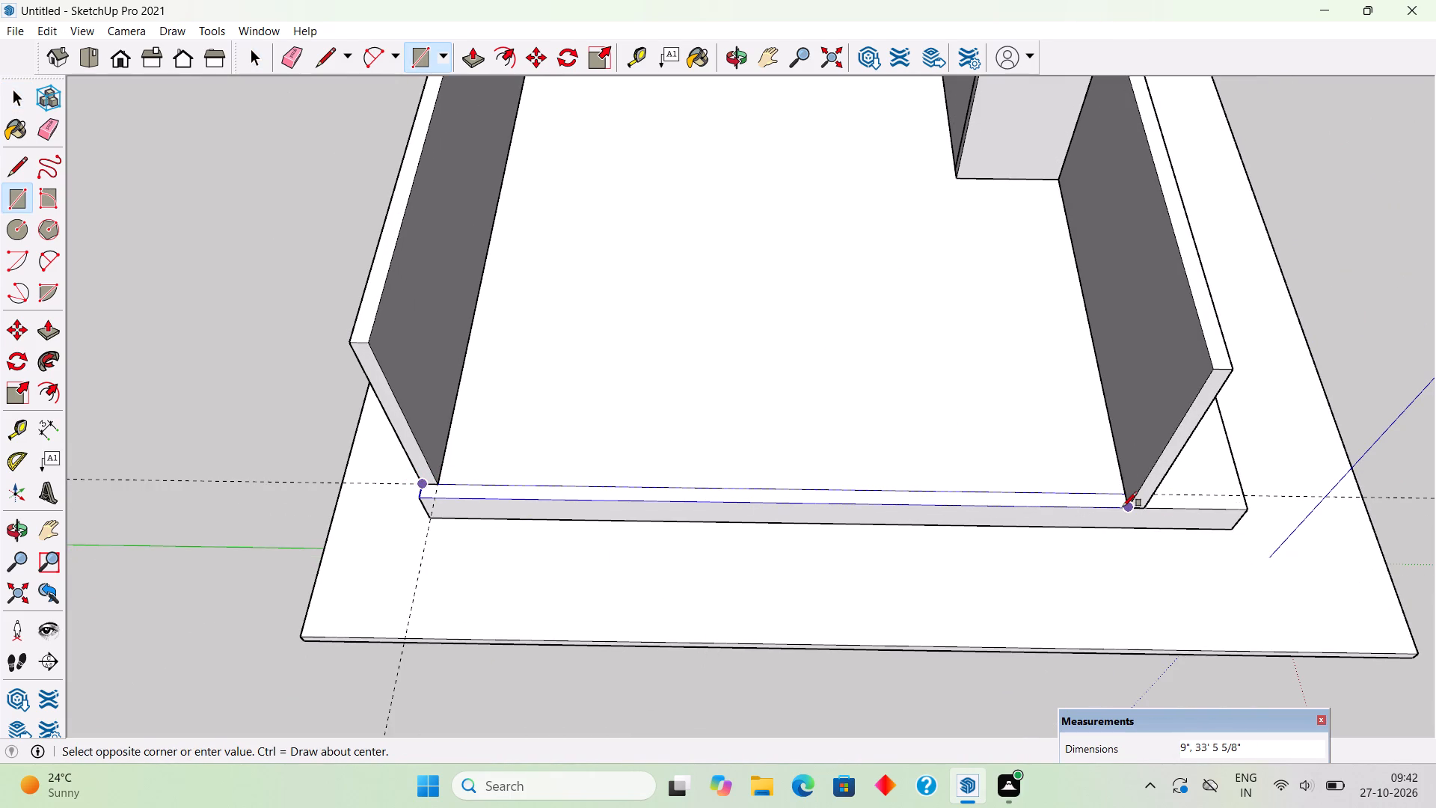
Extrude the open-side rectangle up to the top of the adjoining front wall and group the new side wall.
{"action": "key", "text": "p"}
{"action": "left_click", "coordinate": [1114, 498]}
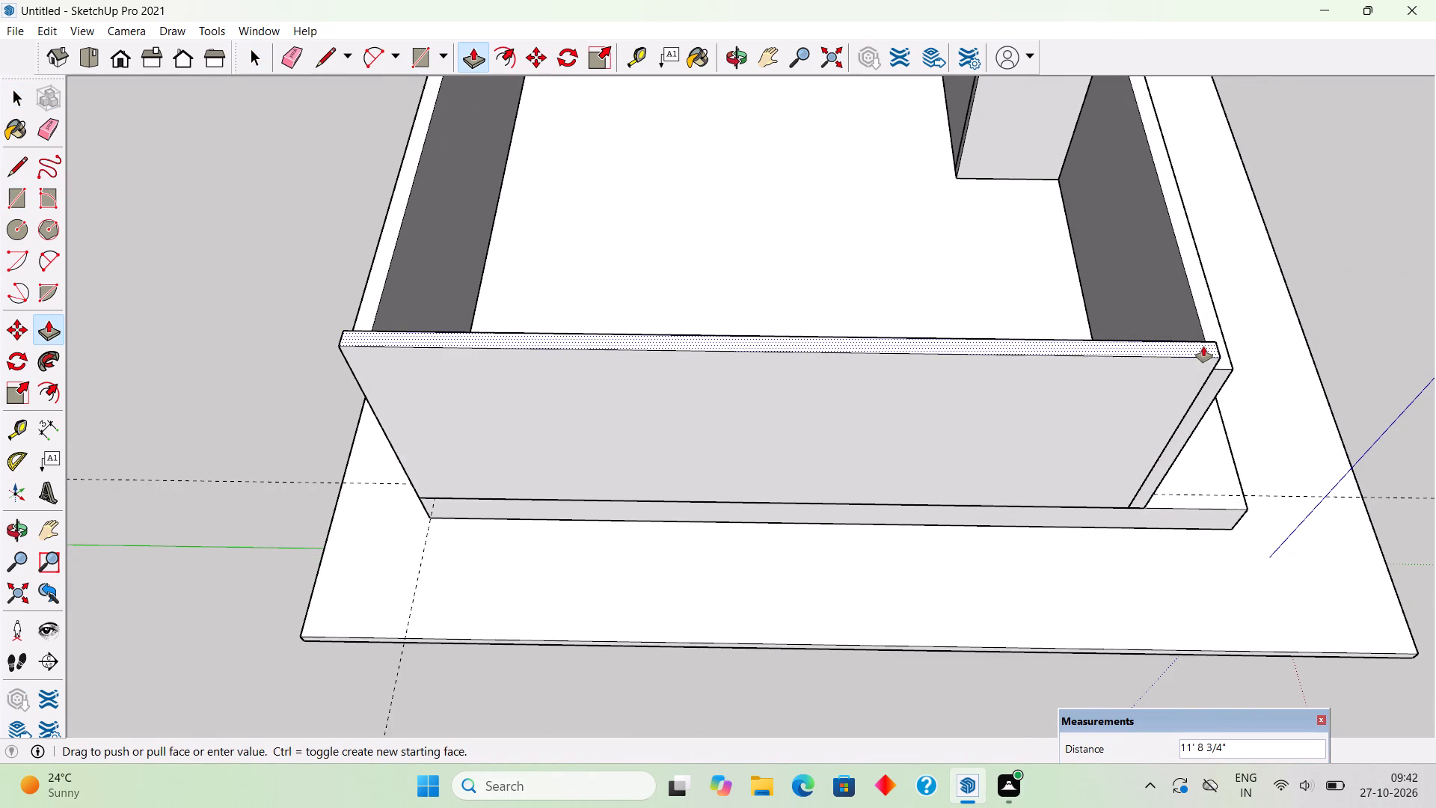
{"action": "left_click", "coordinate": [1229, 367]}
{"action": "key", "text": "space"}
{"action": "key", "text": "space"}
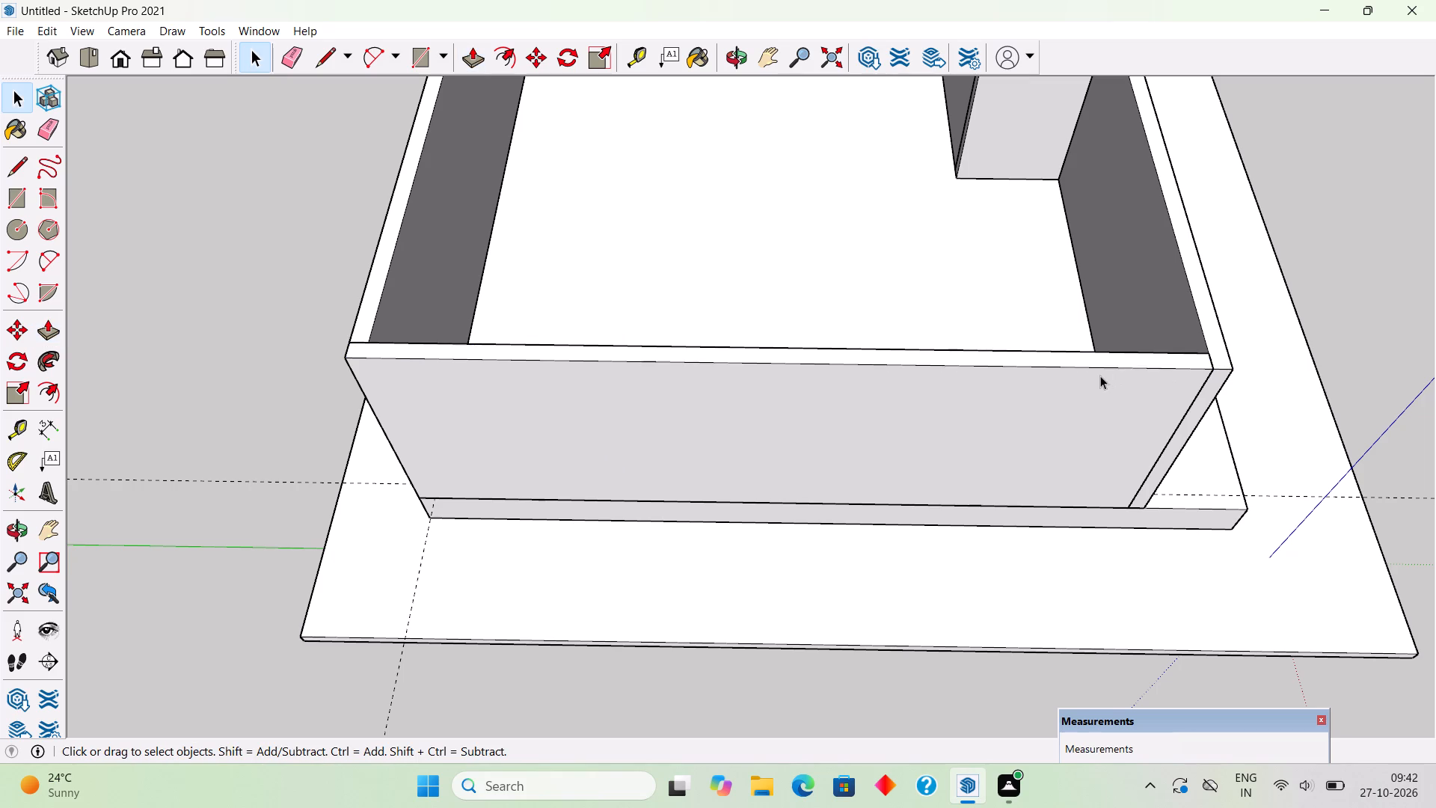
{"action": "triple_click", "coordinate": [1100, 376]}
{"action": "right_click", "coordinate": [1100, 376]}
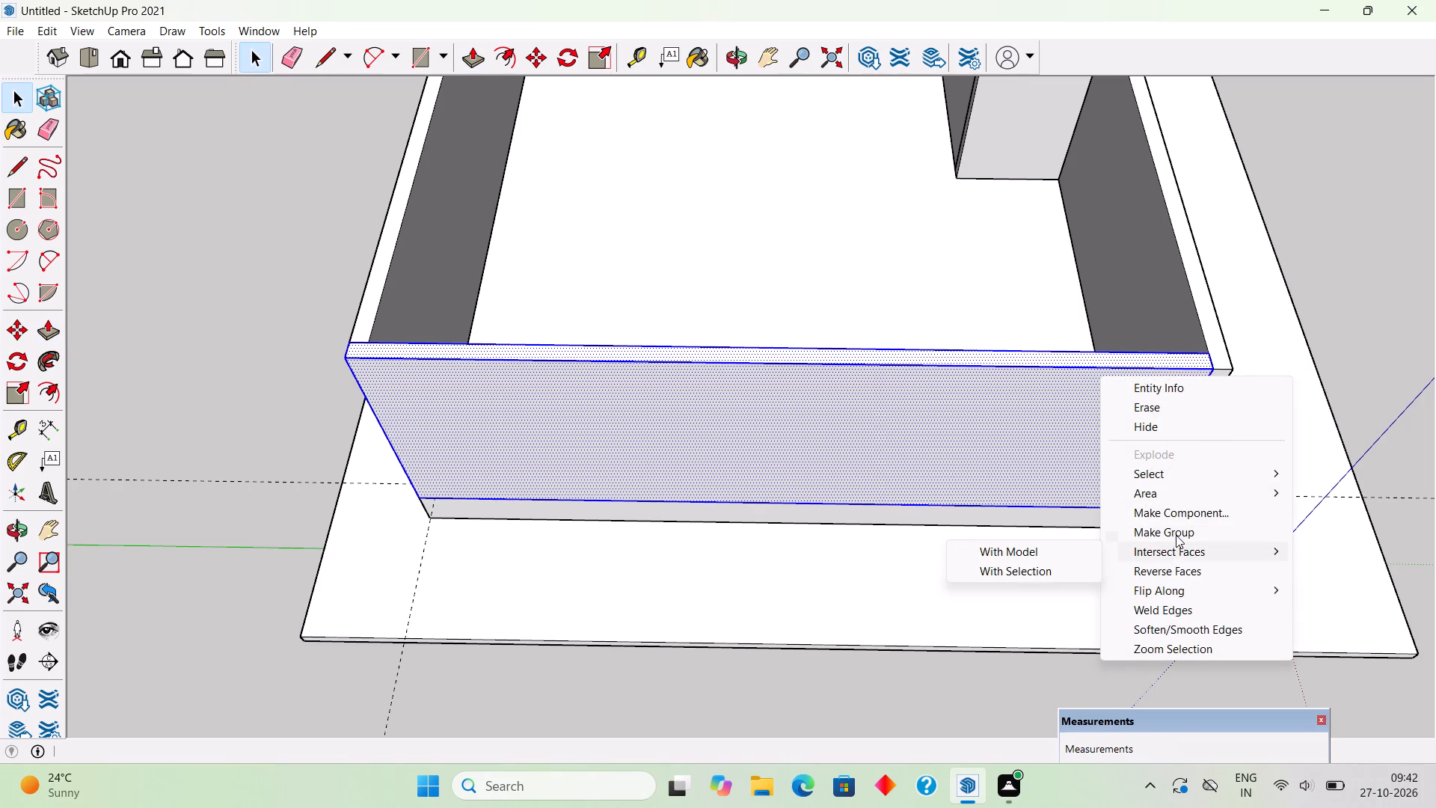
{"action": "left_click", "coordinate": [1176, 533]}
{"action": "scroll", "coordinate": [1176, 531], "scroll_direction": "down", "scroll_amount": 9}
{"action": "left_click", "coordinate": [1246, 357]}
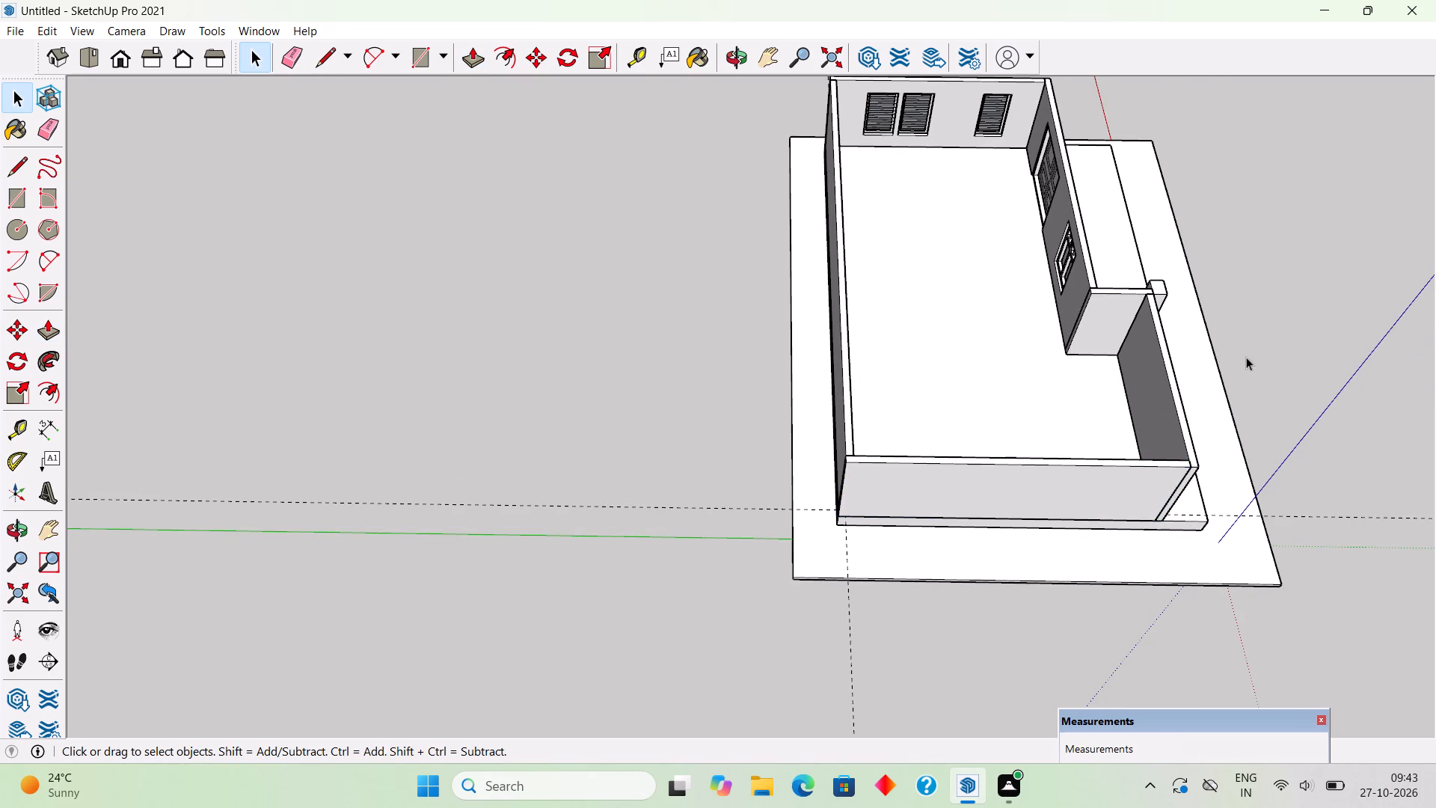
Draw a roof rectangle over the walls from the rear open-side corner to the front corner beside the door, and extrude it 6" thick.
{"action": "middle_click_drag", "start_coordinate": [1226, 432], "coordinate": [641, 343]}
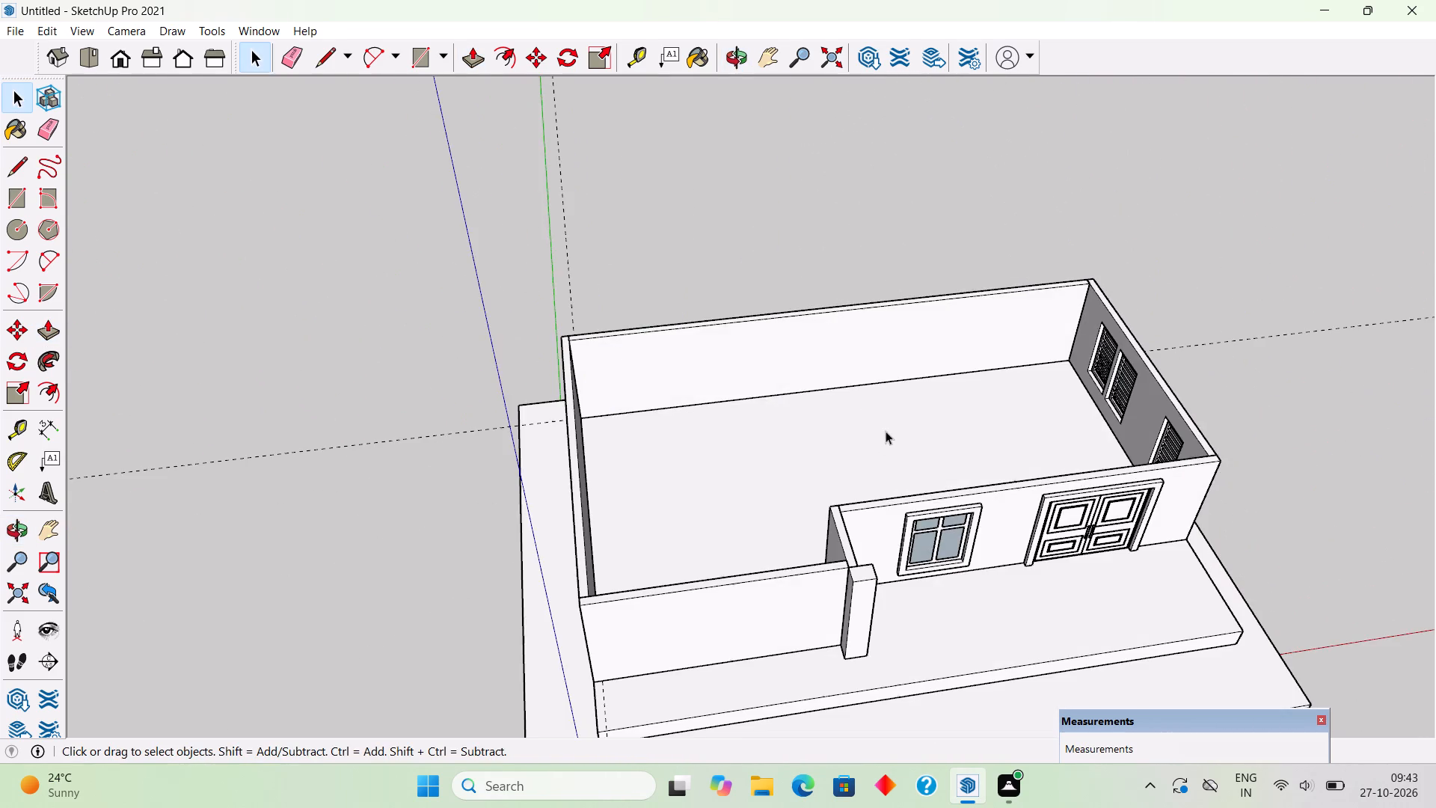
{"action": "middle_click_drag", "start_coordinate": [874, 414], "coordinate": [717, 559]}
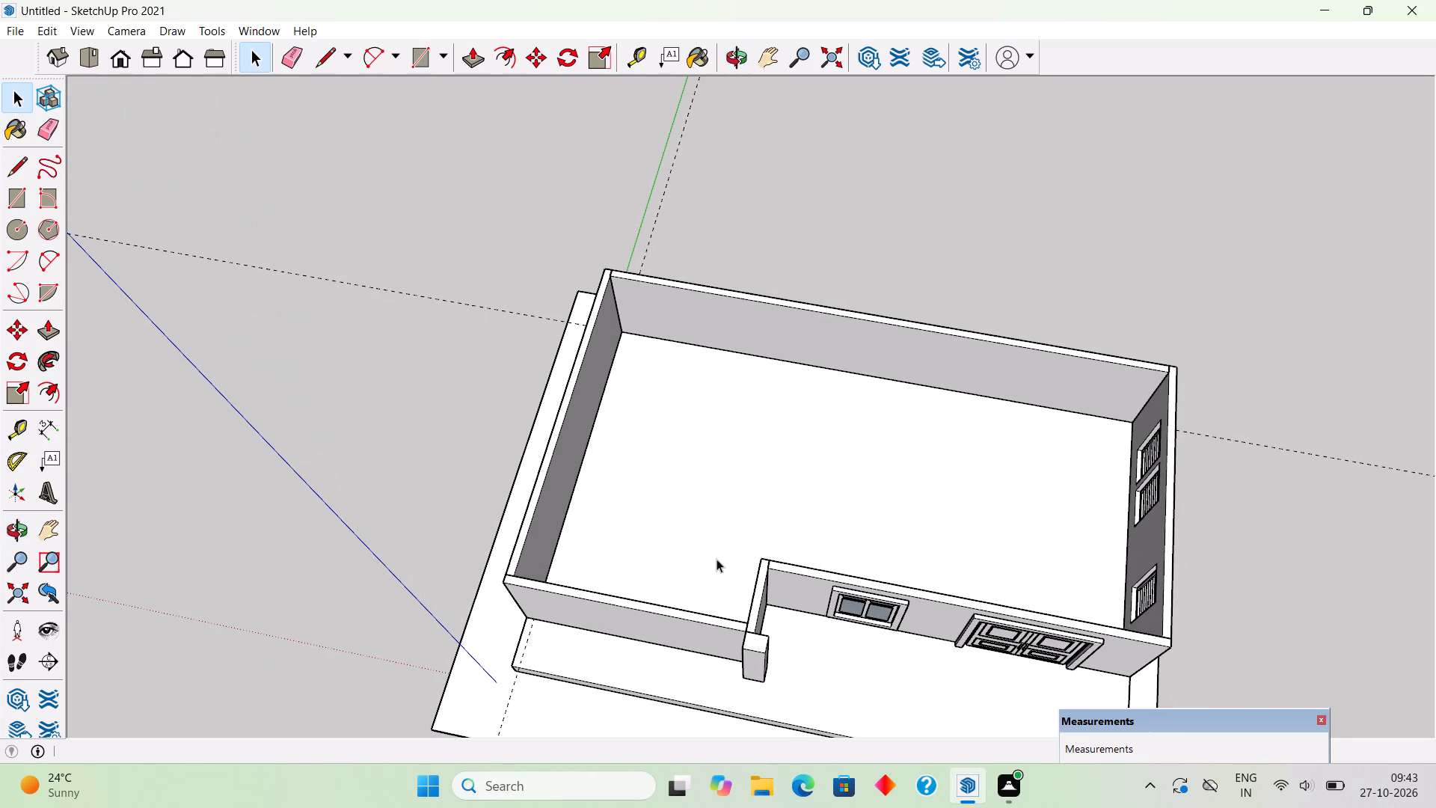
{"action": "middle_click_drag", "start_coordinate": [738, 606], "coordinate": [794, 691]}
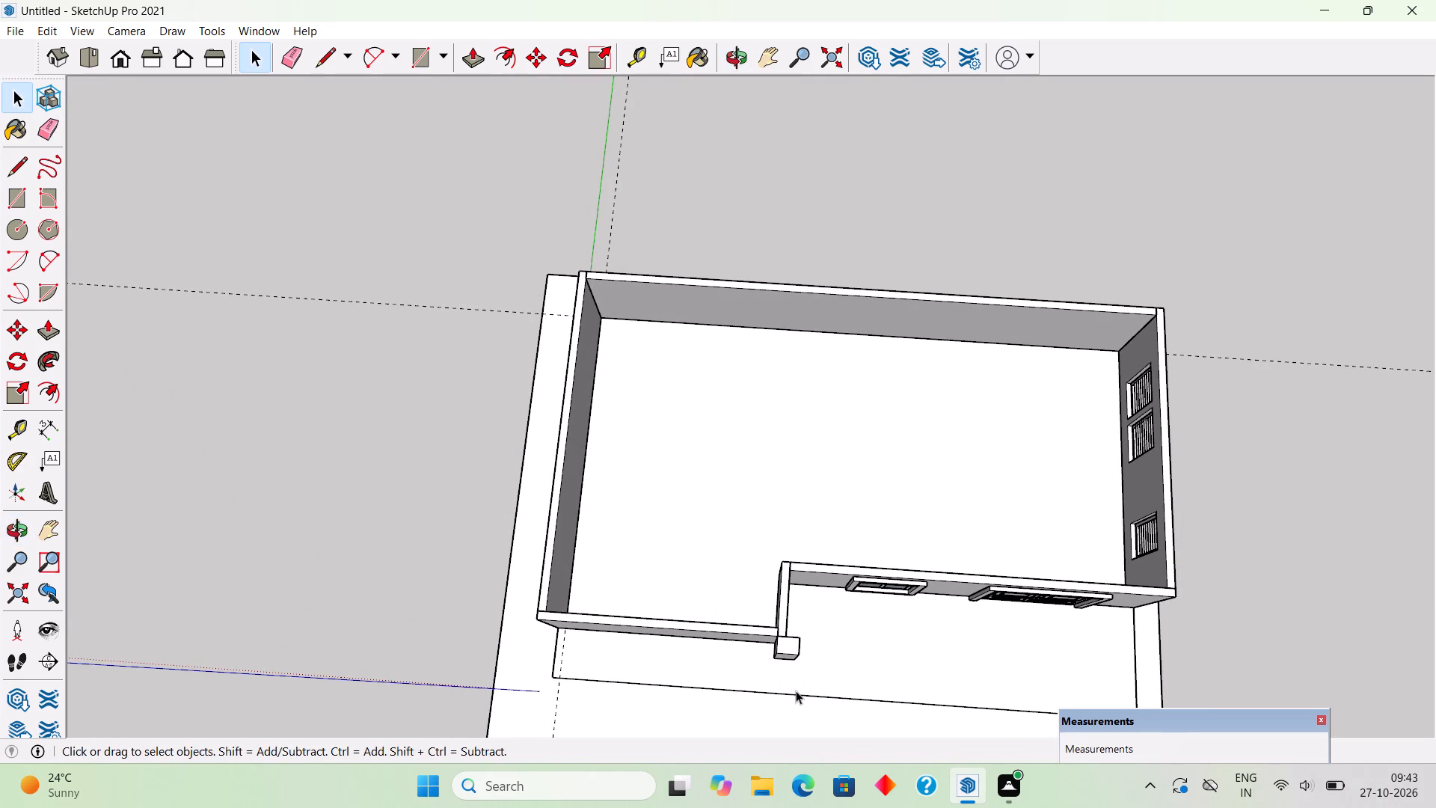
{"action": "key", "text": "t"}
{"action": "key", "text": "r"}
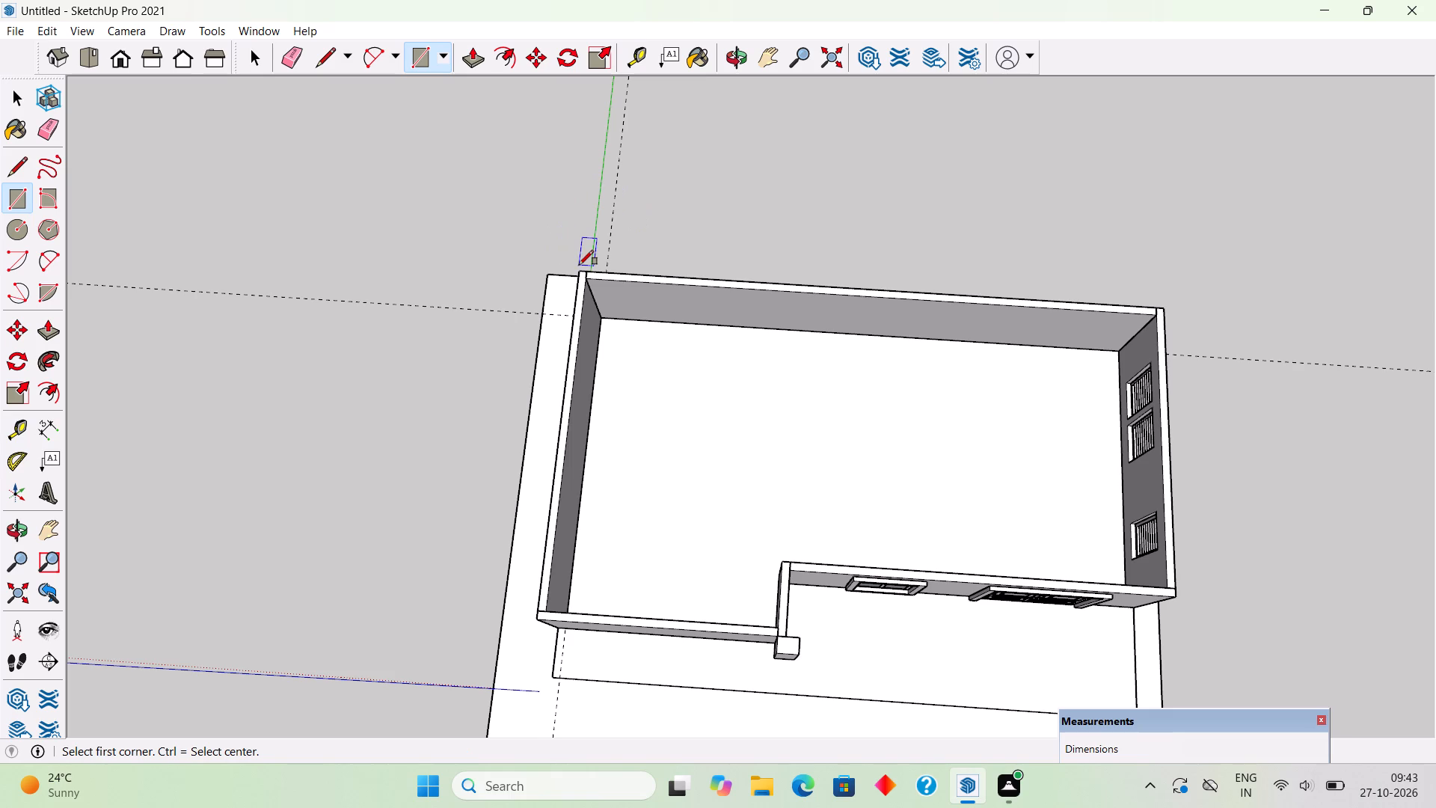
{"action": "left_click", "coordinate": [579, 268]}
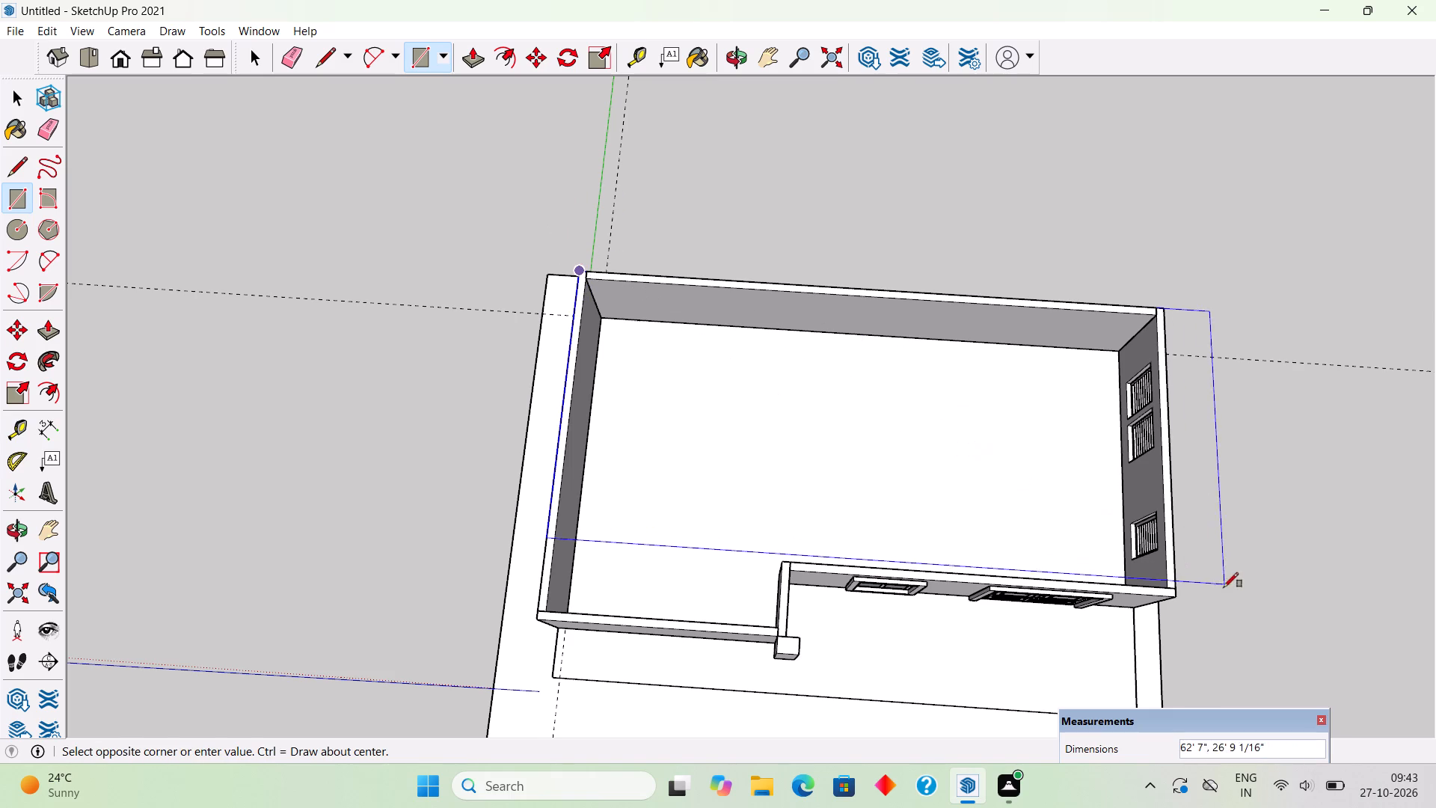
{"action": "left_click", "coordinate": [1174, 596]}
{"action": "key", "text": "p"}
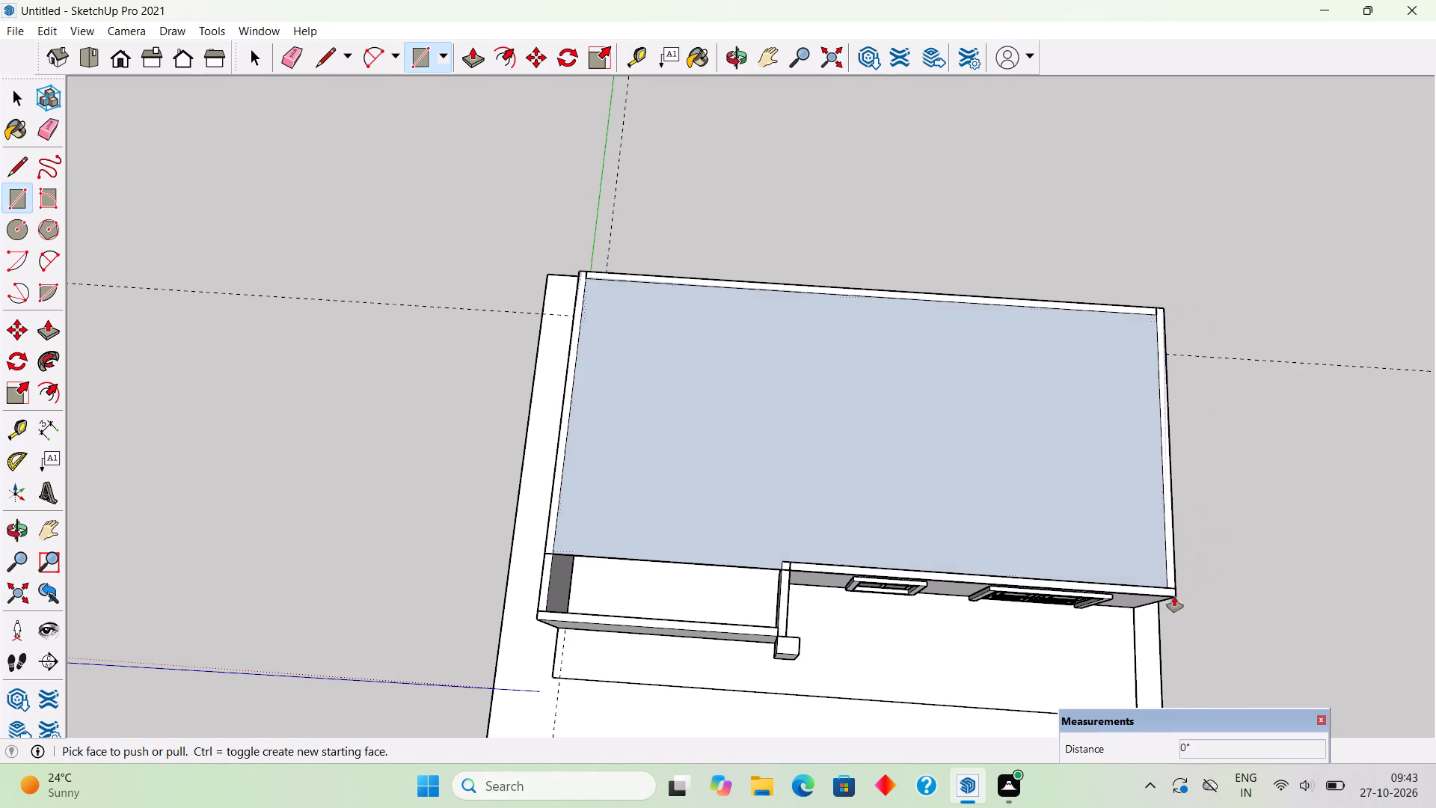
{"action": "left_click", "coordinate": [1160, 575]}
{"action": "key", "text": "6"}
{"action": "key", "text": "shift+quotedbl"}
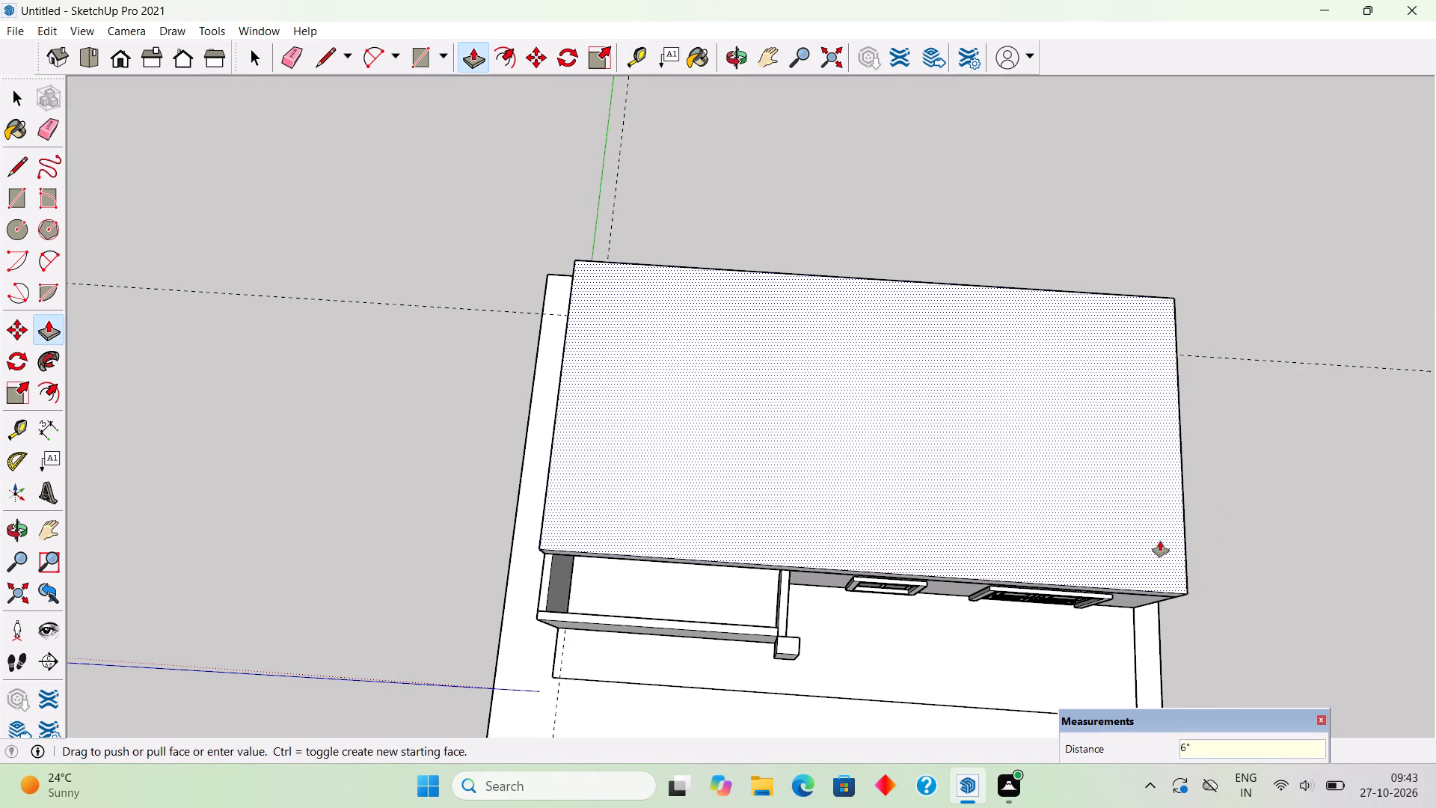
{"action": "key", "text": "Return"}
{"action": "key", "text": "space"}
Group the 6" roof slab as a separate object.
{"action": "middle_click_drag", "start_coordinate": [1195, 590], "coordinate": [1055, 142]}
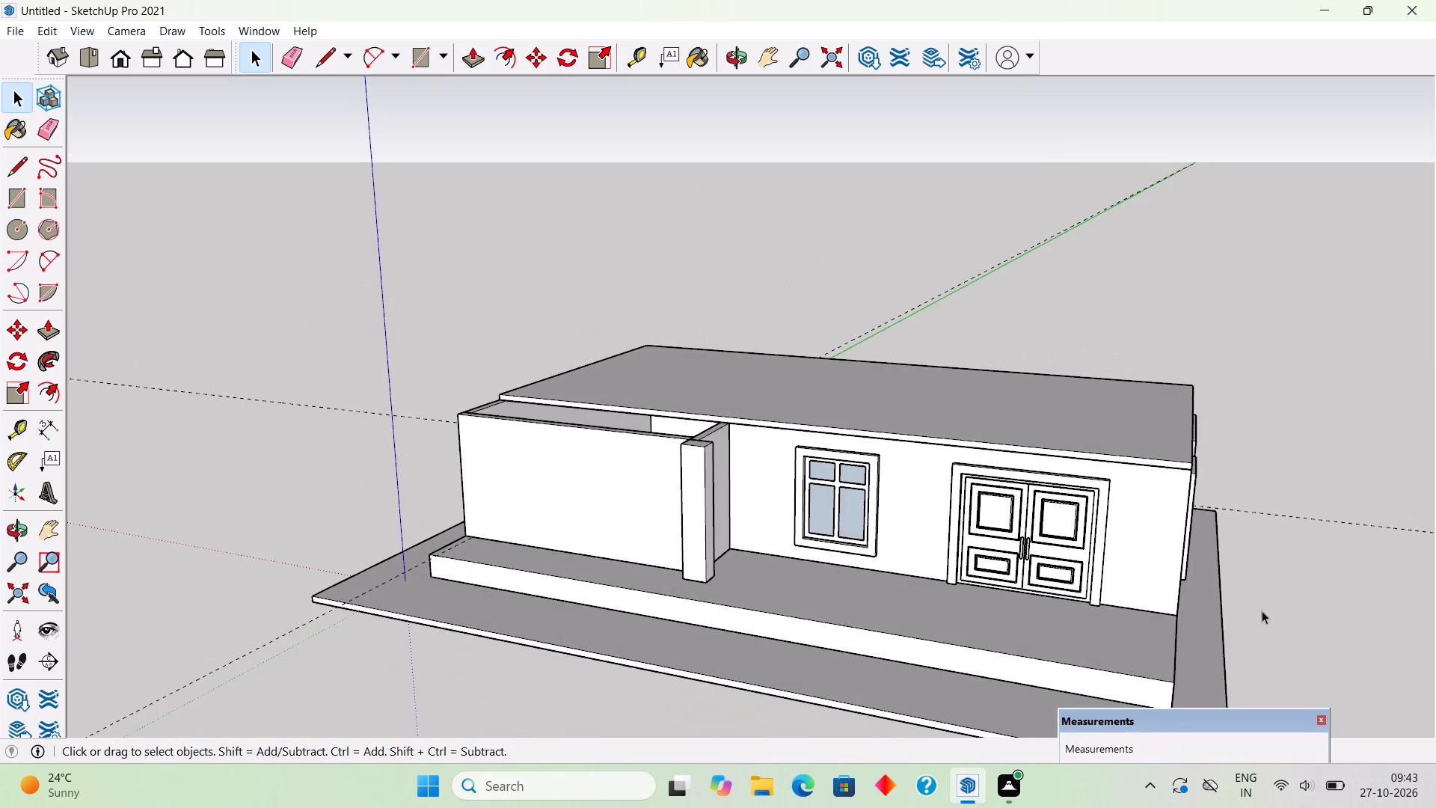
{"action": "scroll", "coordinate": [1258, 605], "scroll_direction": "up", "scroll_amount": 3}
{"action": "scroll", "coordinate": [1131, 391], "scroll_direction": "up", "scroll_amount": 4}
{"action": "triple_click", "coordinate": [1131, 391]}
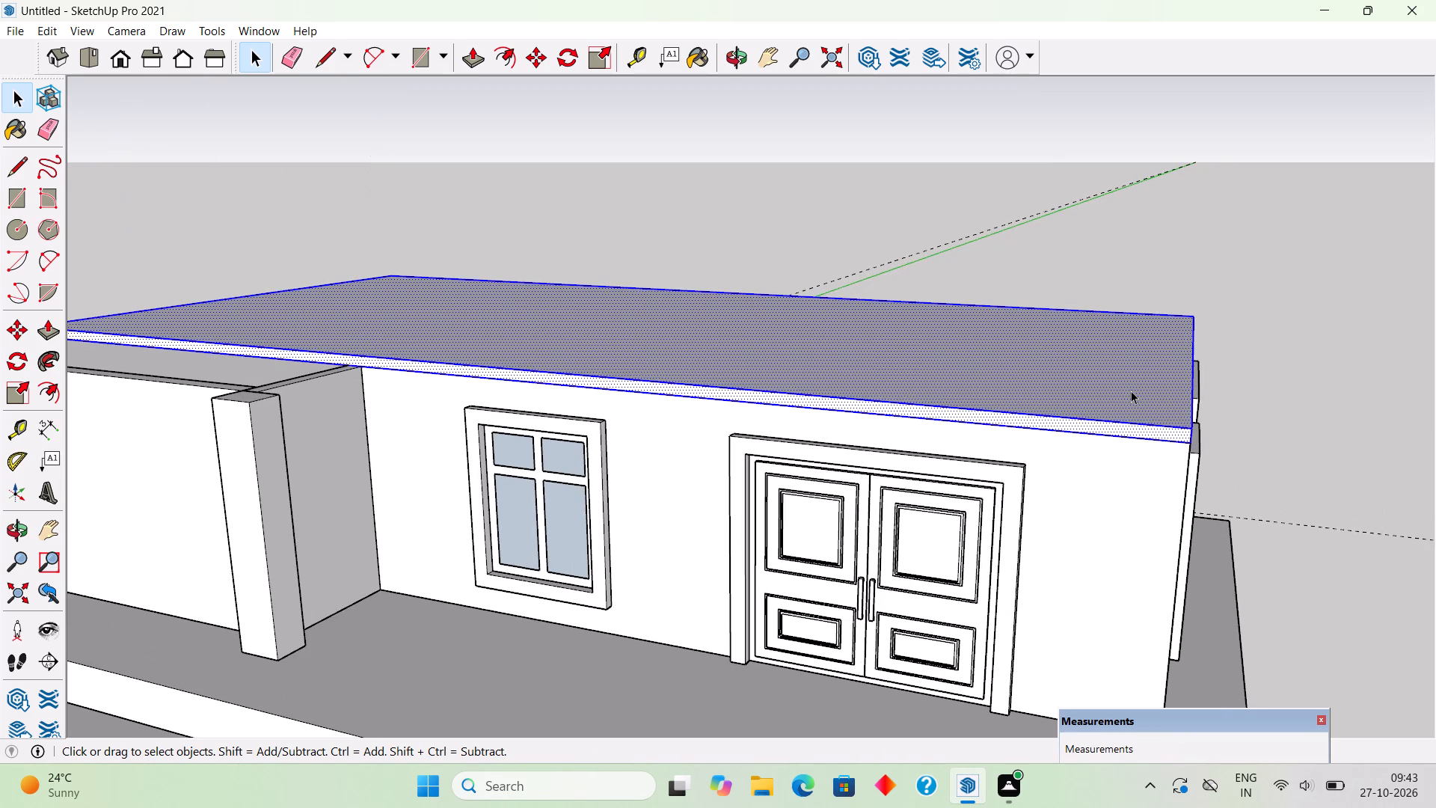
{"action": "right_click", "coordinate": [1131, 391]}
{"action": "left_click", "coordinate": [1177, 543]}
{"action": "left_click", "coordinate": [1227, 459]}
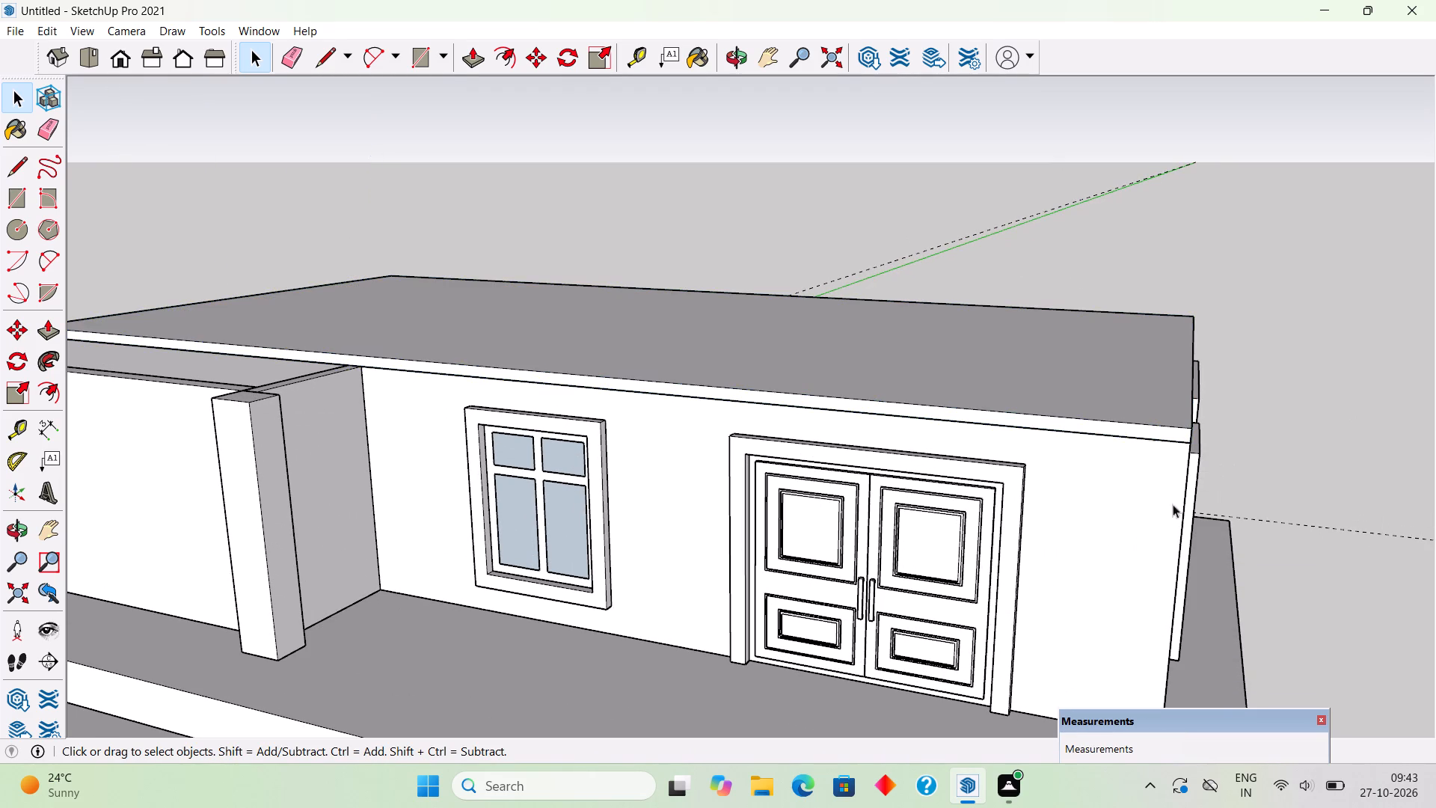
Place guides on the roof slab 9" inside its front edge and 9" inside its edge above the louvred-window wall.
{"action": "middle_click_drag", "start_coordinate": [1041, 581], "coordinate": [1197, 530]}
{"action": "scroll", "coordinate": [1205, 524], "scroll_direction": "down", "scroll_amount": 5}
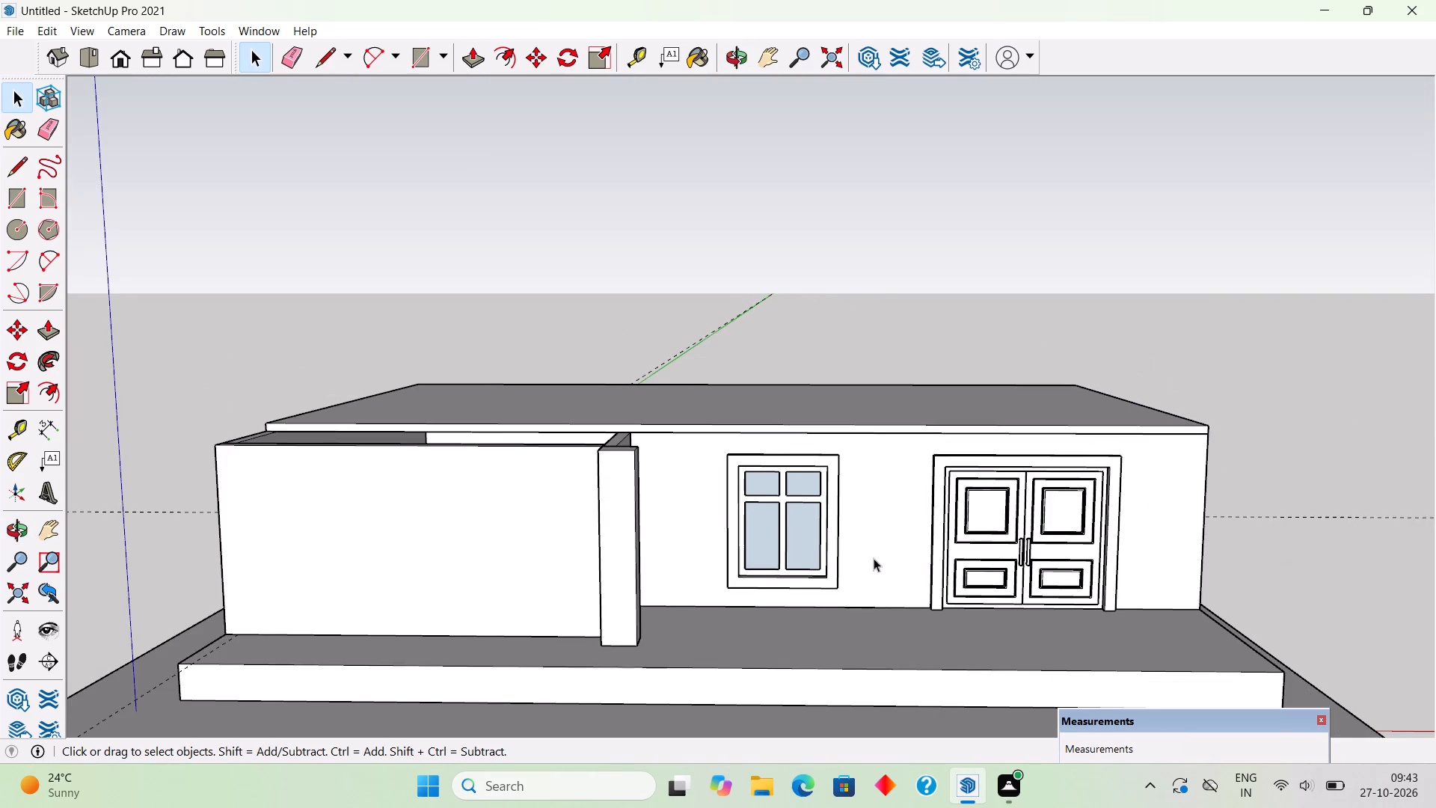
{"action": "middle_click_drag", "start_coordinate": [899, 587], "coordinate": [1032, 625]}
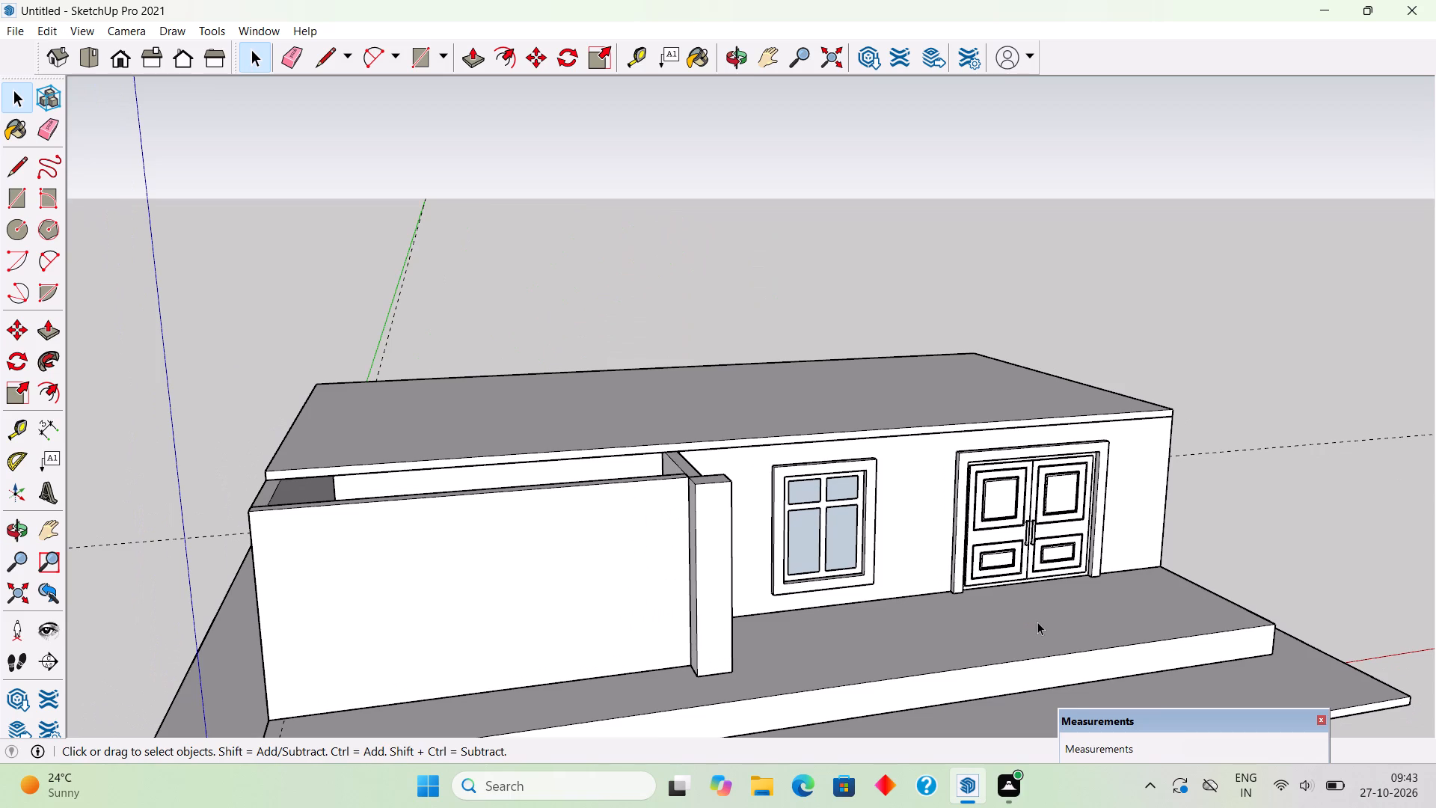
{"action": "middle_click_drag", "start_coordinate": [1016, 610], "coordinate": [435, 628]}
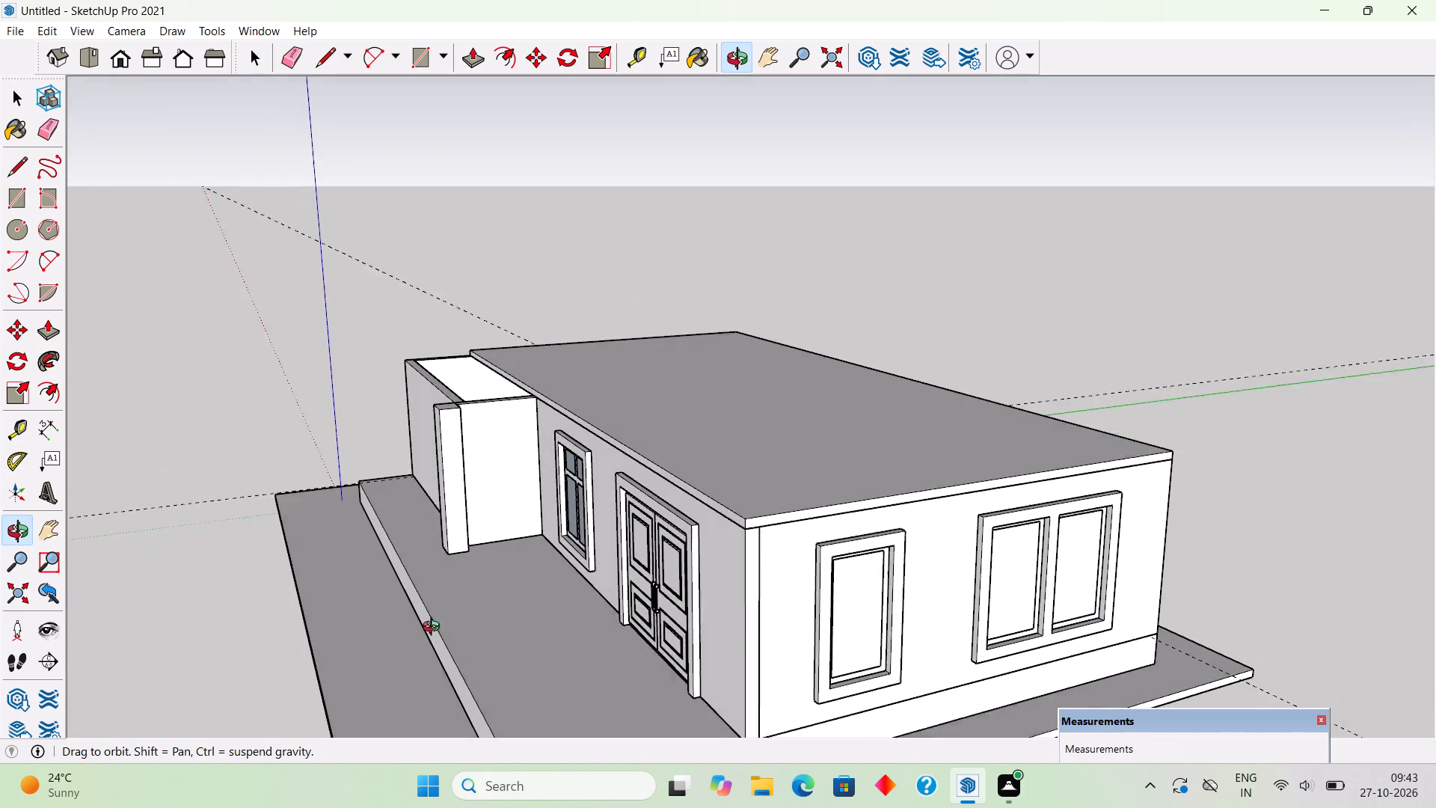
{"action": "middle_click_drag", "start_coordinate": [435, 628], "coordinate": [445, 646]}
{"action": "scroll", "coordinate": [853, 486], "scroll_direction": "up", "scroll_amount": 2}
{"action": "key", "text": "r"}
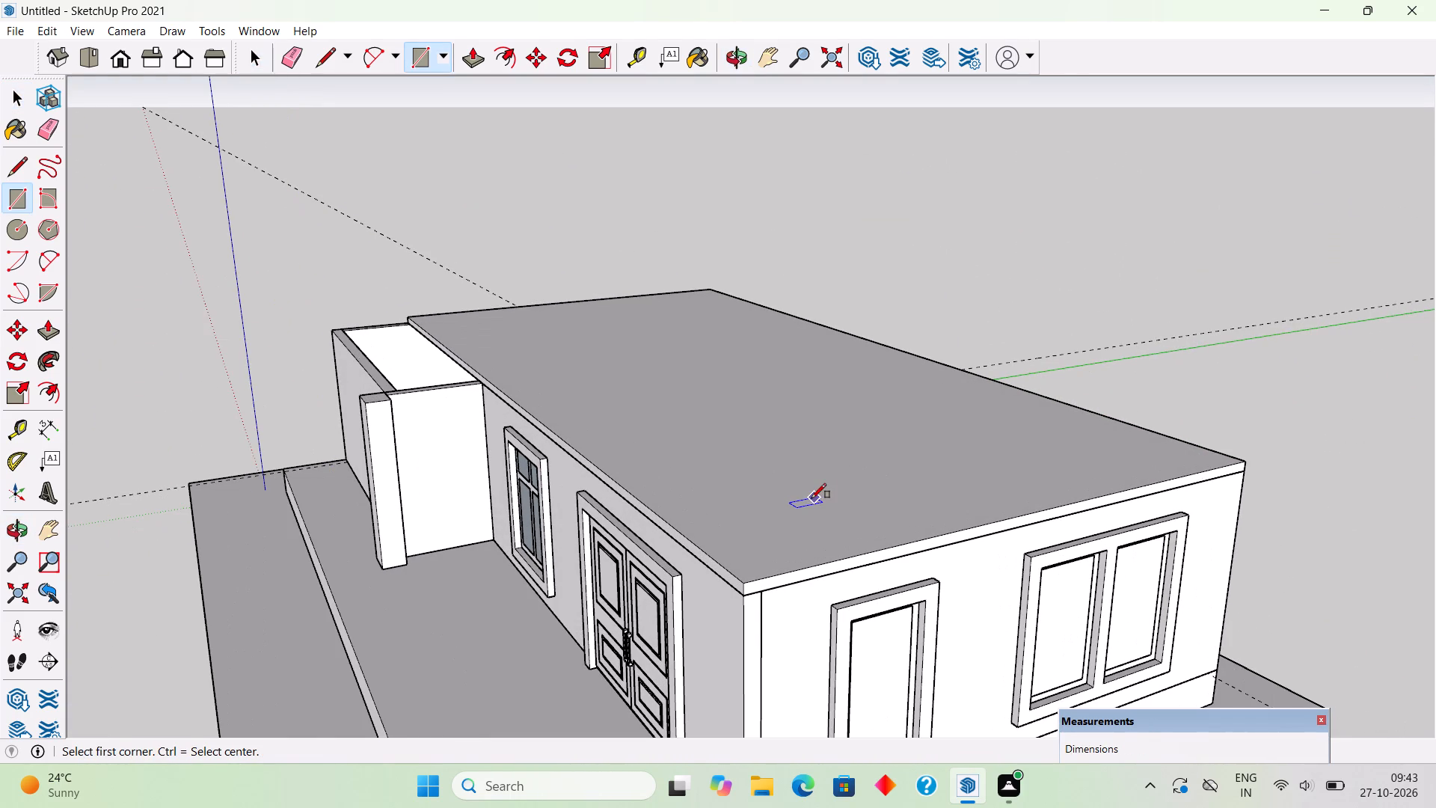
{"action": "key", "text": "t"}
{"action": "left_click", "coordinate": [714, 558]}
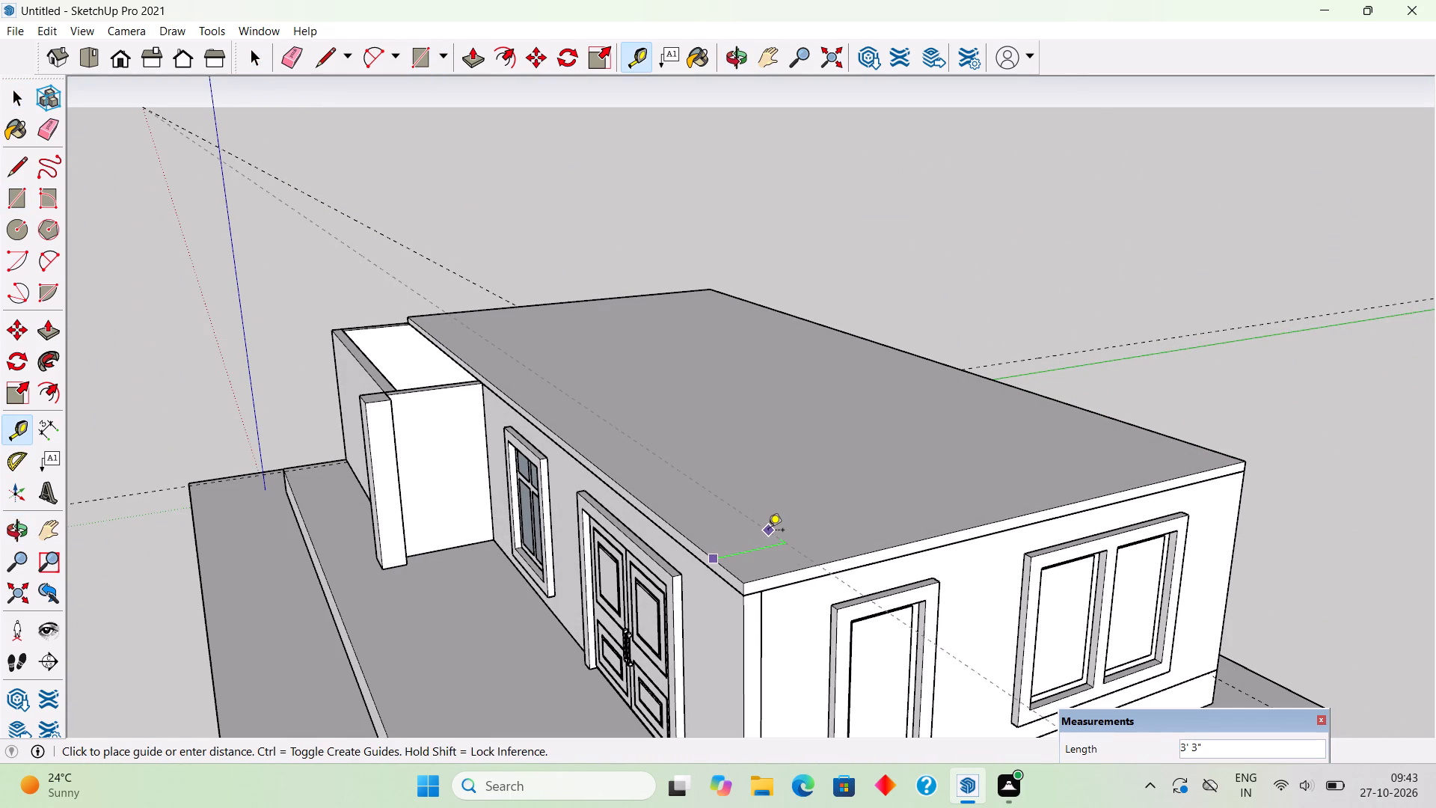
{"action": "type", "text": "9\""}
{"action": "key", "text": "Return"}
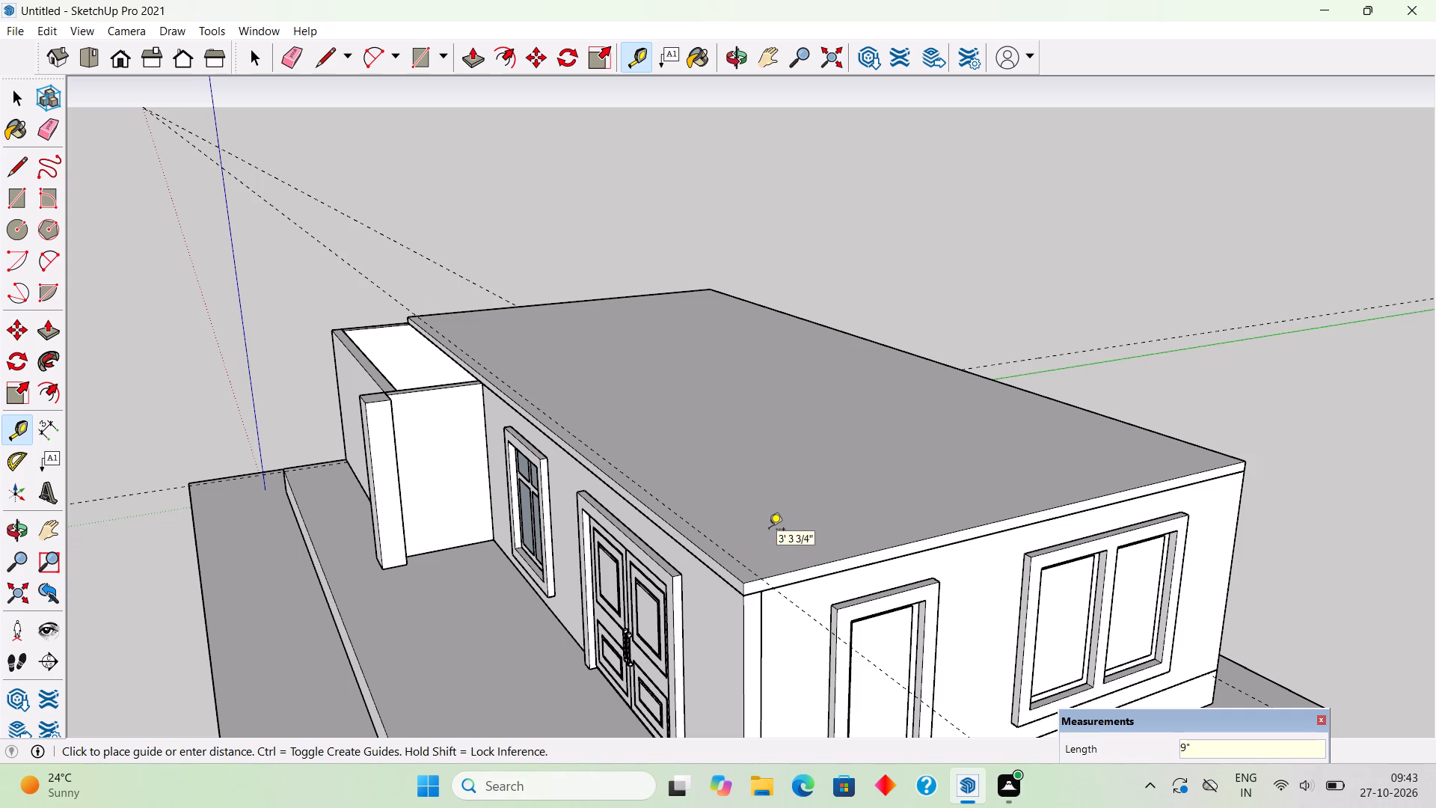
{"action": "key", "text": "space"}
{"action": "key", "text": "t"}
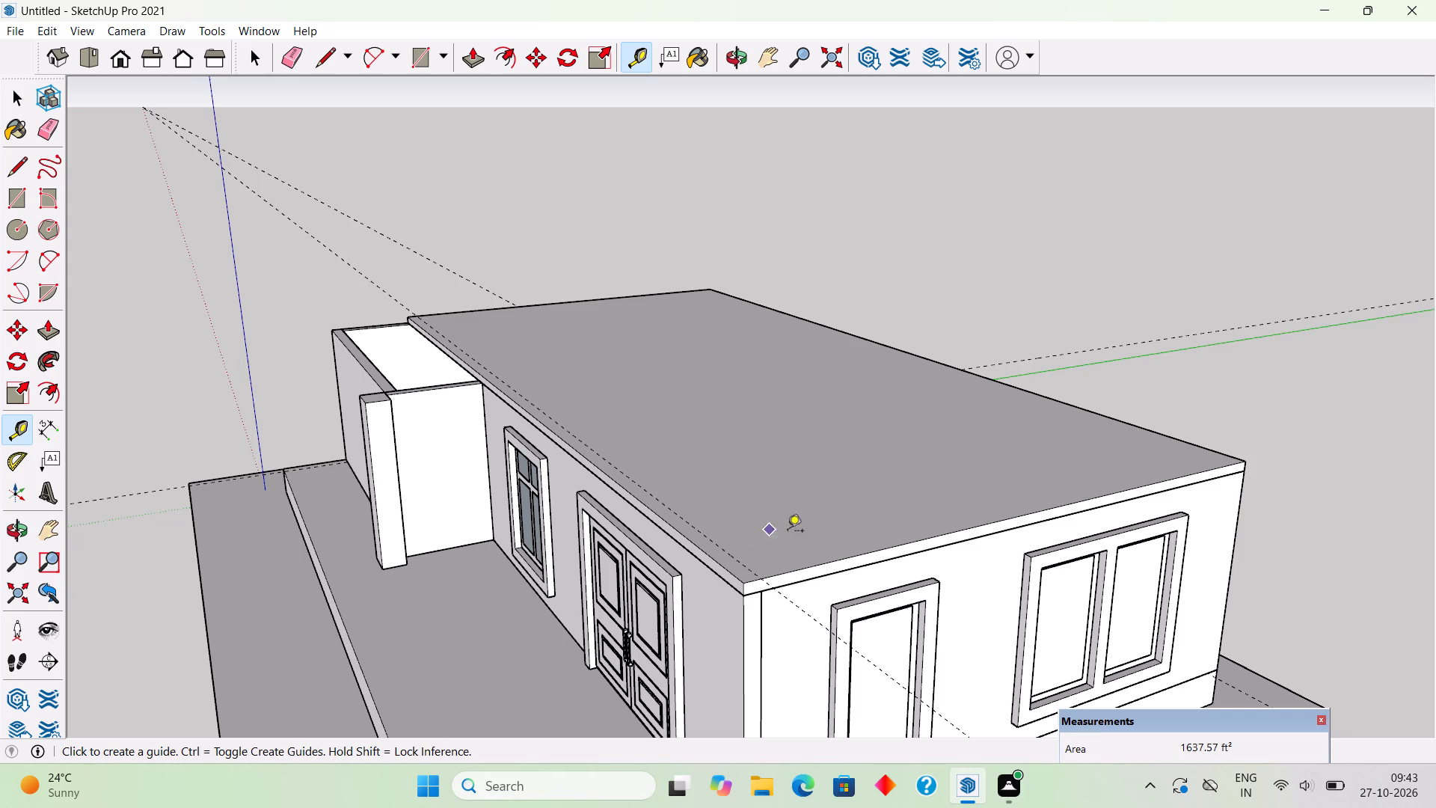
{"action": "left_click", "coordinate": [847, 554]}
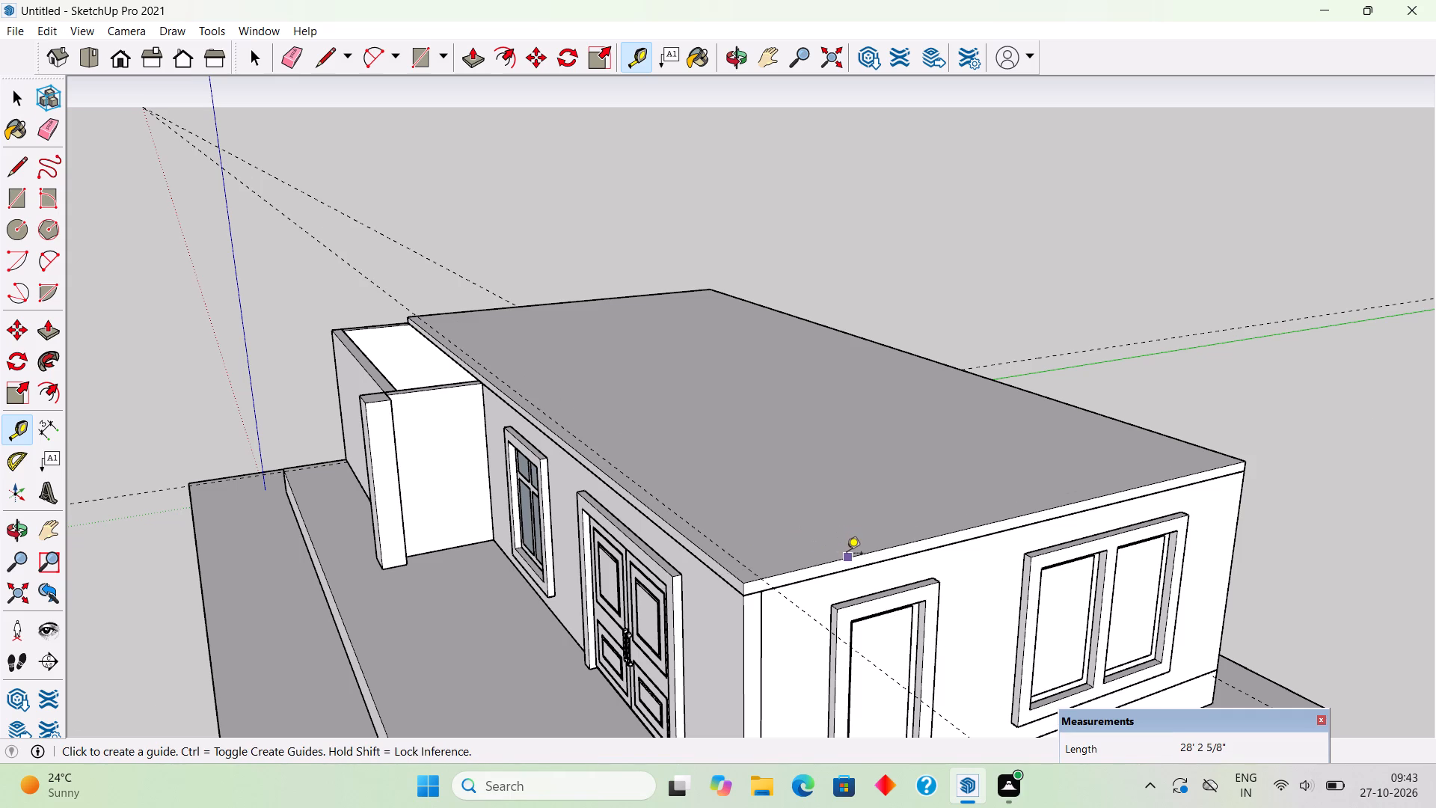
{"action": "type", "text": "9\""}
{"action": "key", "text": "Return"}
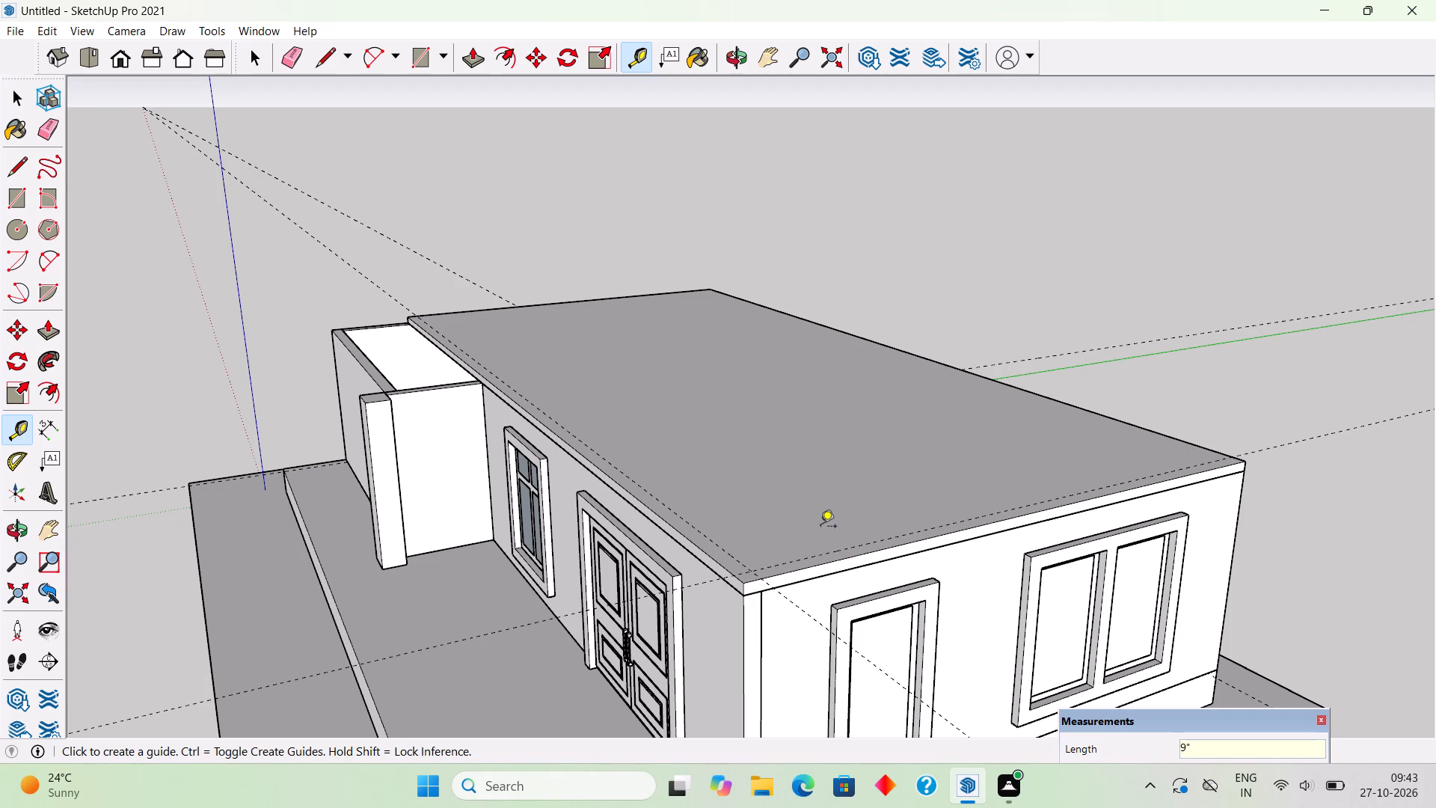
Inside the roof slab group, push the end face above the louvred-window wall 9" inward to the guide.
{"action": "key", "text": "space"}
{"action": "triple_click", "coordinate": [836, 566]}
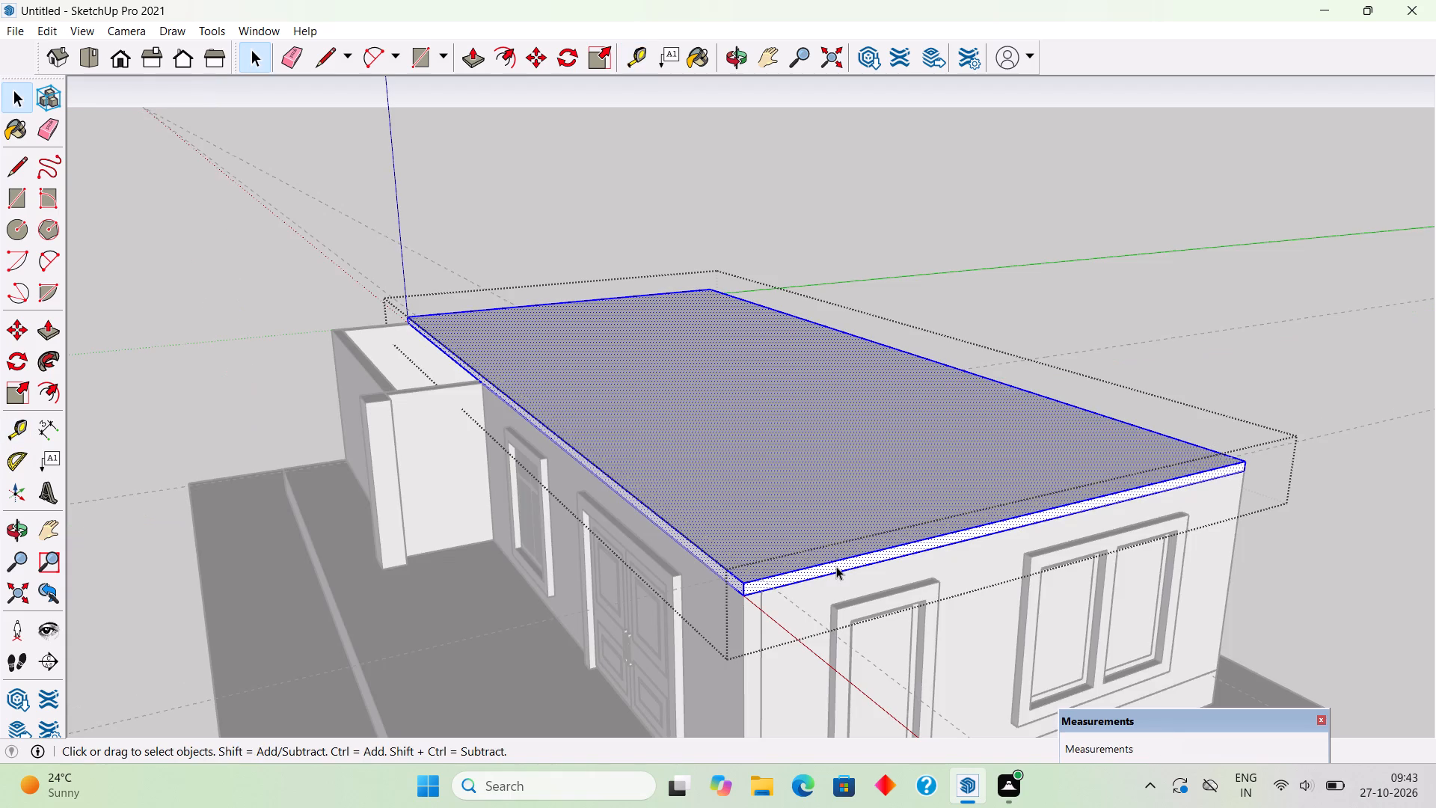
{"action": "key", "text": "p"}
{"action": "left_click", "coordinate": [836, 566]}
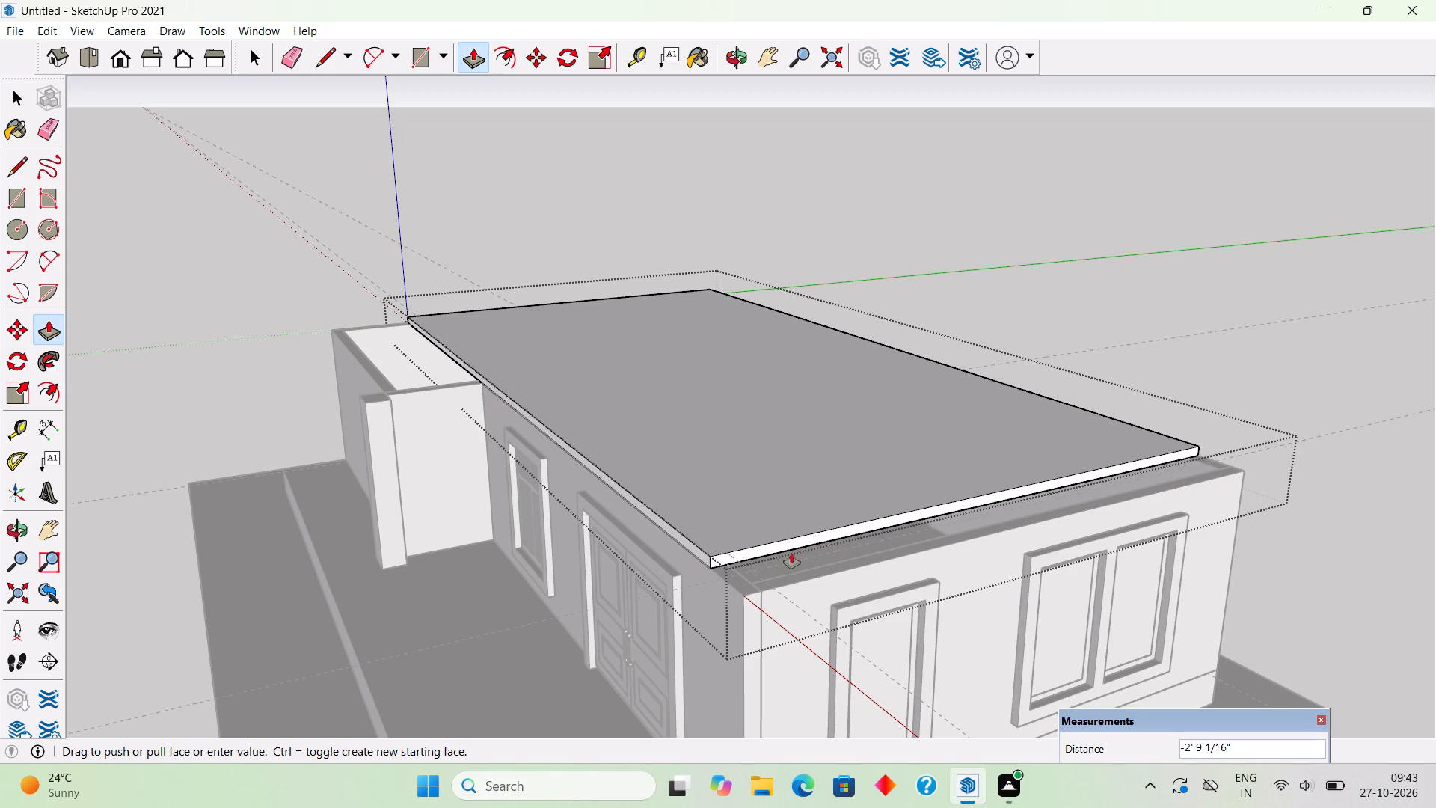
{"action": "left_click", "coordinate": [692, 581]}
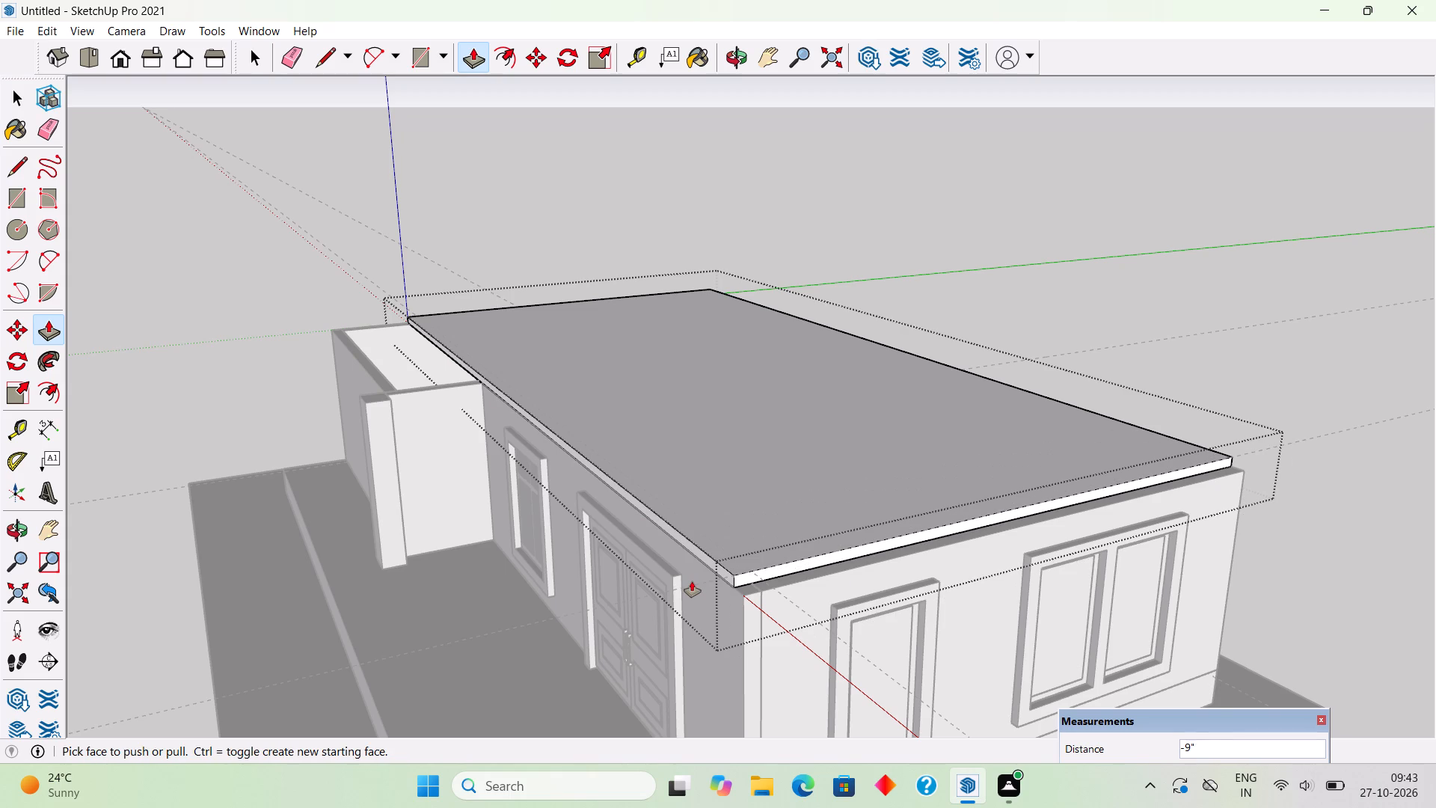
{"action": "key", "text": "space"}
{"action": "left_click", "coordinate": [1100, 288]}
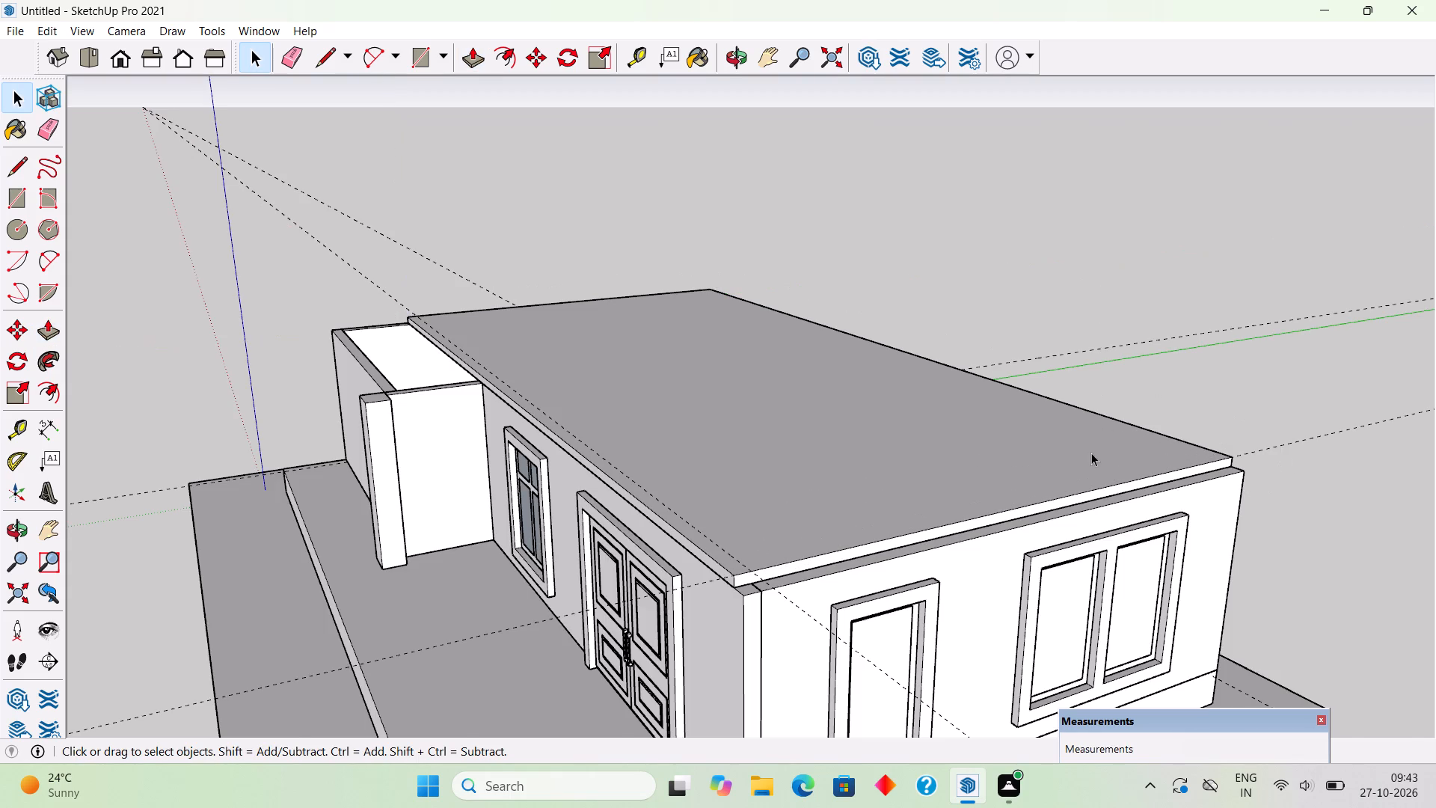
Inside the louvred-window wall's group, push/pull the wall's top face up 6".
{"action": "scroll", "coordinate": [1091, 454], "scroll_direction": "down", "scroll_amount": 3}
{"action": "scroll", "coordinate": [1060, 401], "scroll_direction": "down", "scroll_amount": 5}
{"action": "middle_click_drag", "start_coordinate": [1021, 446], "coordinate": [935, 717]}
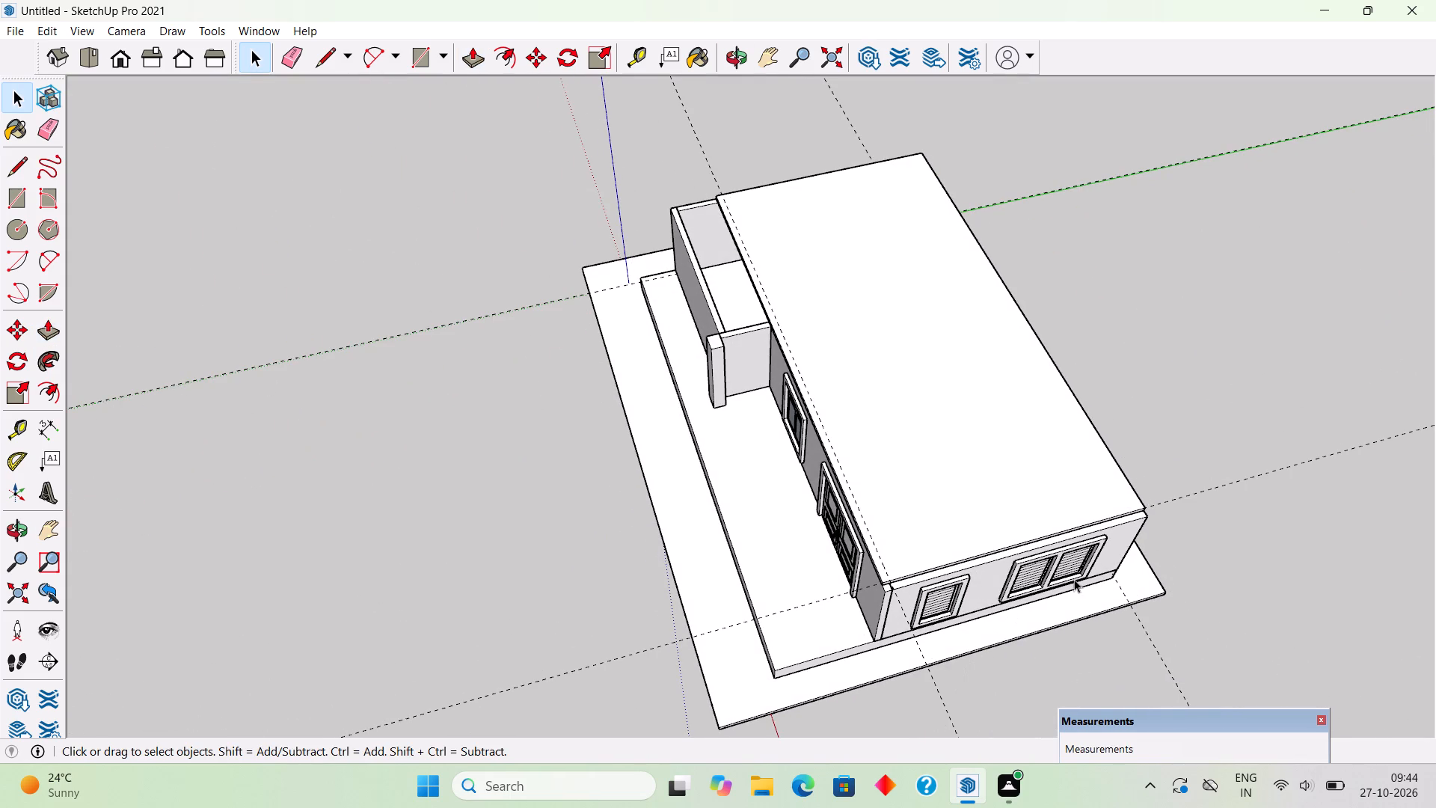
{"action": "scroll", "coordinate": [1075, 578], "scroll_direction": "up", "scroll_amount": 9}
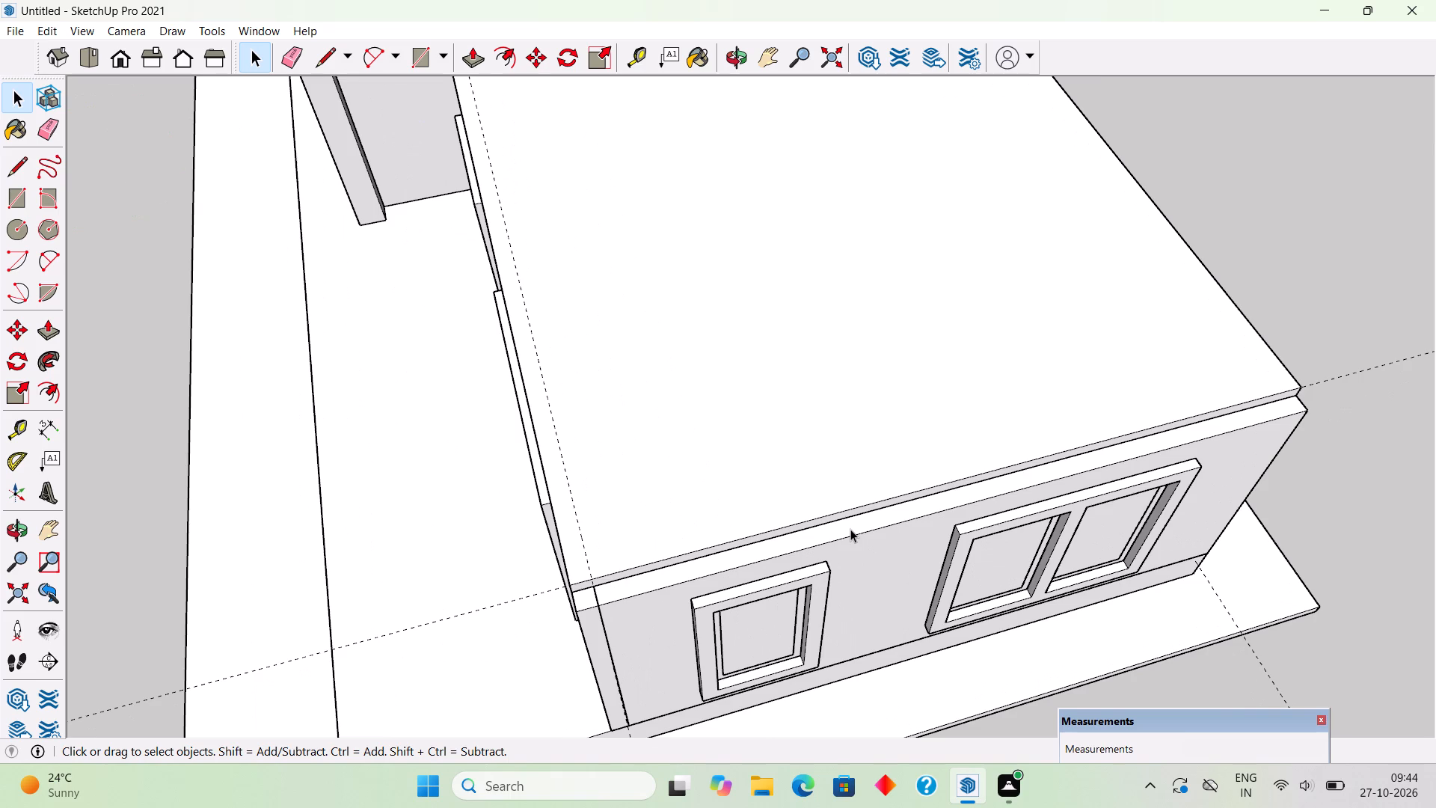
{"action": "left_click", "coordinate": [850, 529]}
{"action": "double_click", "coordinate": [850, 529]}
{"action": "key", "text": "p"}
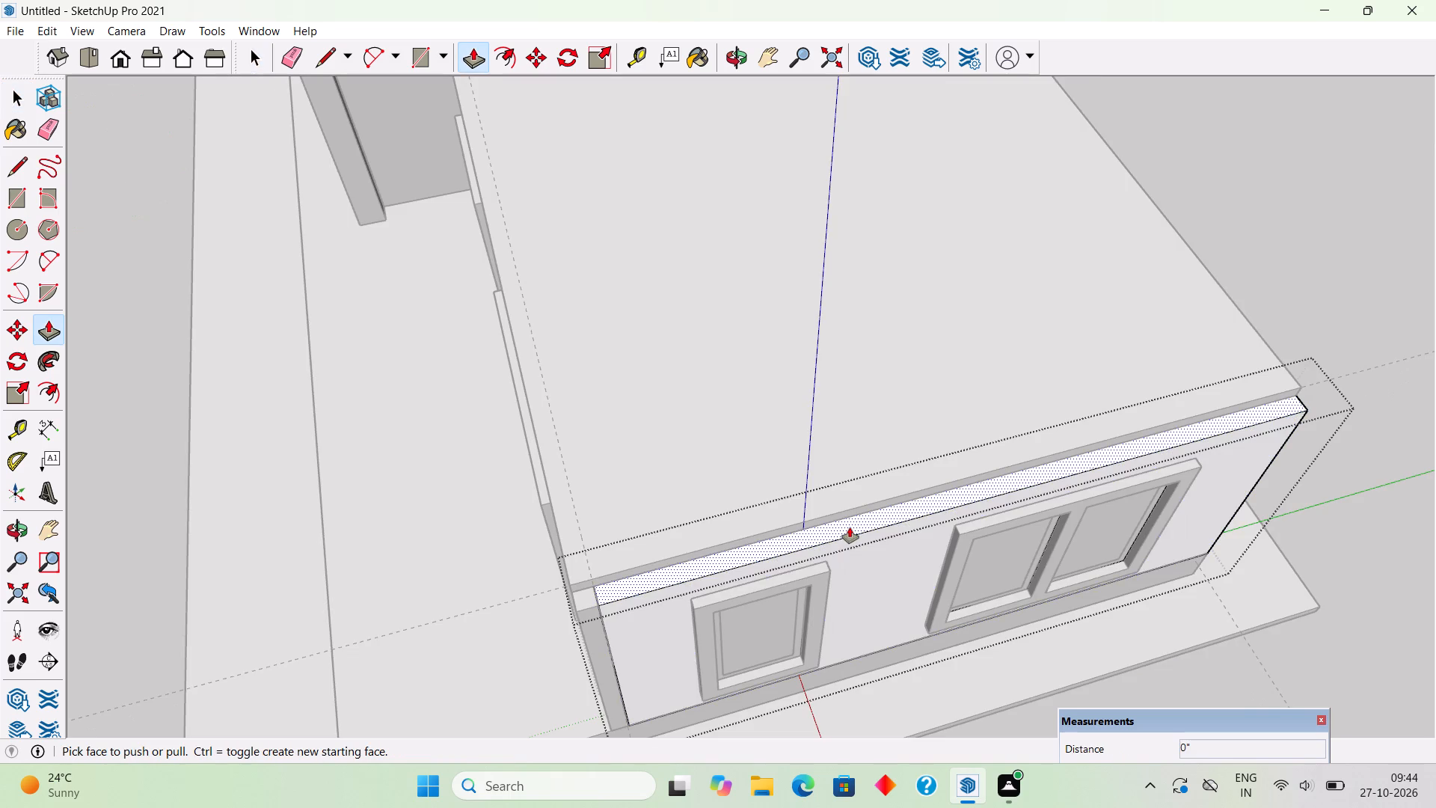
{"action": "left_click", "coordinate": [850, 527]}
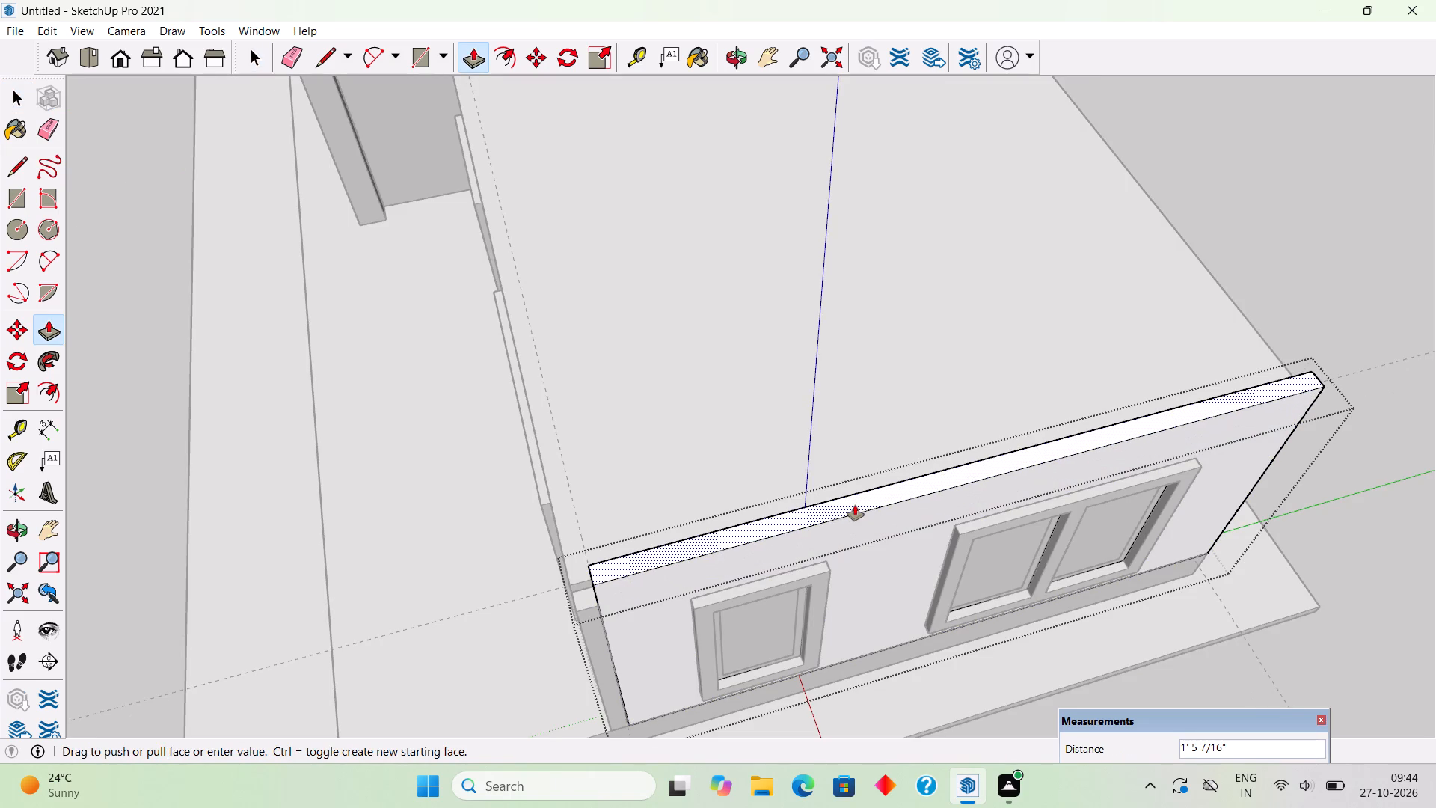
{"action": "type", "text": "6\""}
{"action": "key", "text": "Return"}
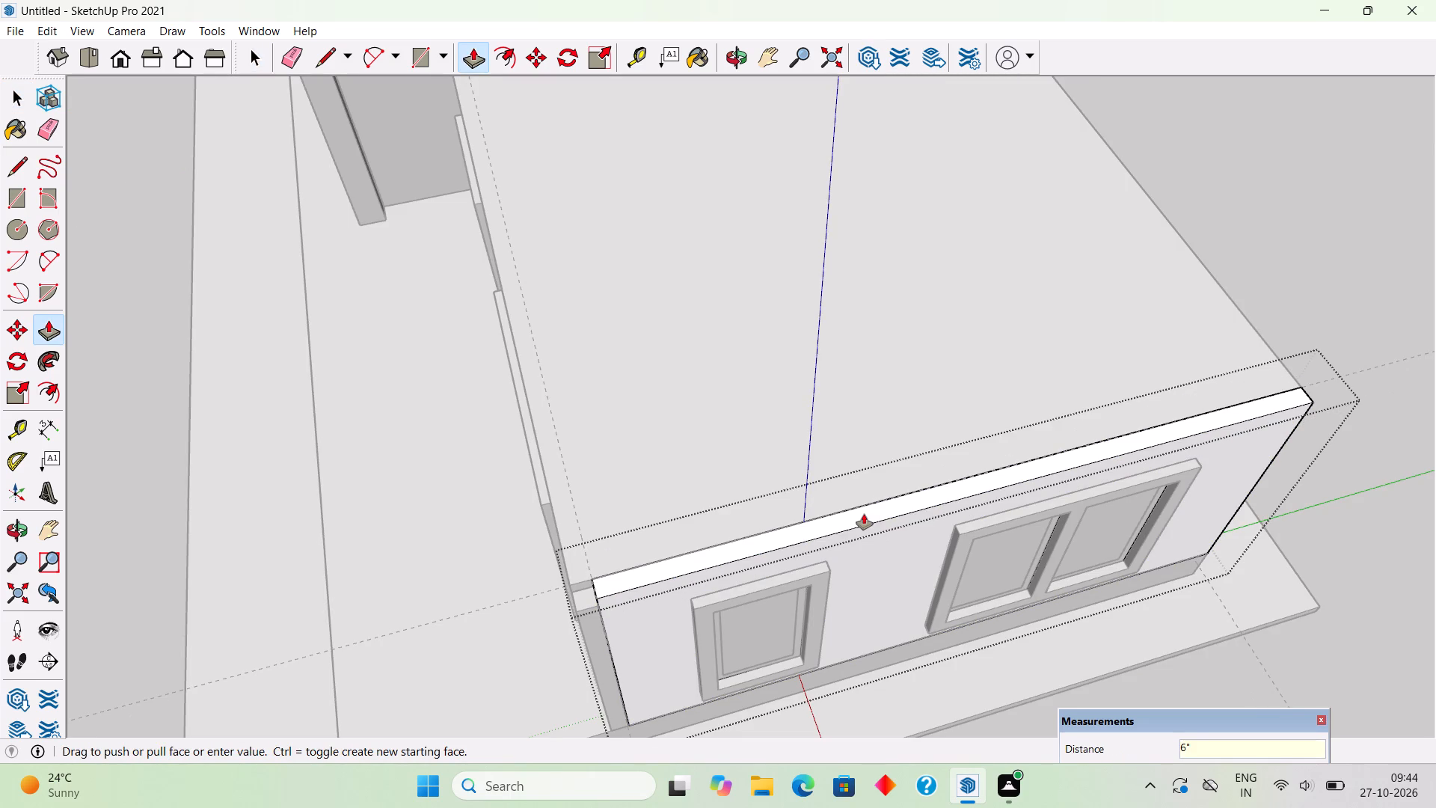
Raise the louvred-window wall's top face a further 11' above the roof slab and leave the group.
{"action": "left_click", "coordinate": [864, 514]}
{"action": "type", "text": "11'"}
{"action": "key", "text": "Return"}
{"action": "key", "text": "space"}
{"action": "scroll", "coordinate": [924, 334], "scroll_direction": "down", "scroll_amount": 16}
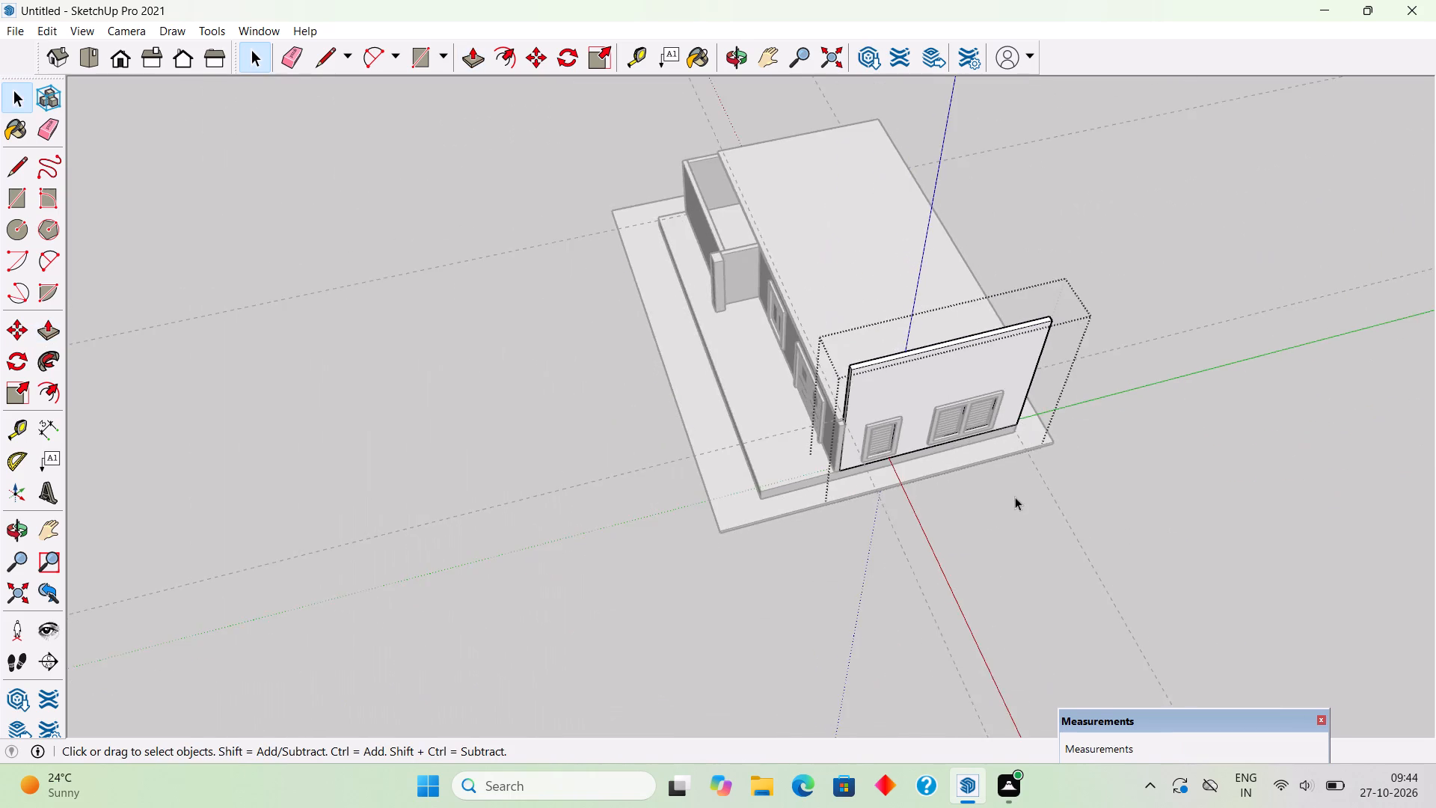
{"action": "middle_click_drag", "start_coordinate": [1015, 498], "coordinate": [993, 158]}
{"action": "left_click", "coordinate": [1118, 201]}
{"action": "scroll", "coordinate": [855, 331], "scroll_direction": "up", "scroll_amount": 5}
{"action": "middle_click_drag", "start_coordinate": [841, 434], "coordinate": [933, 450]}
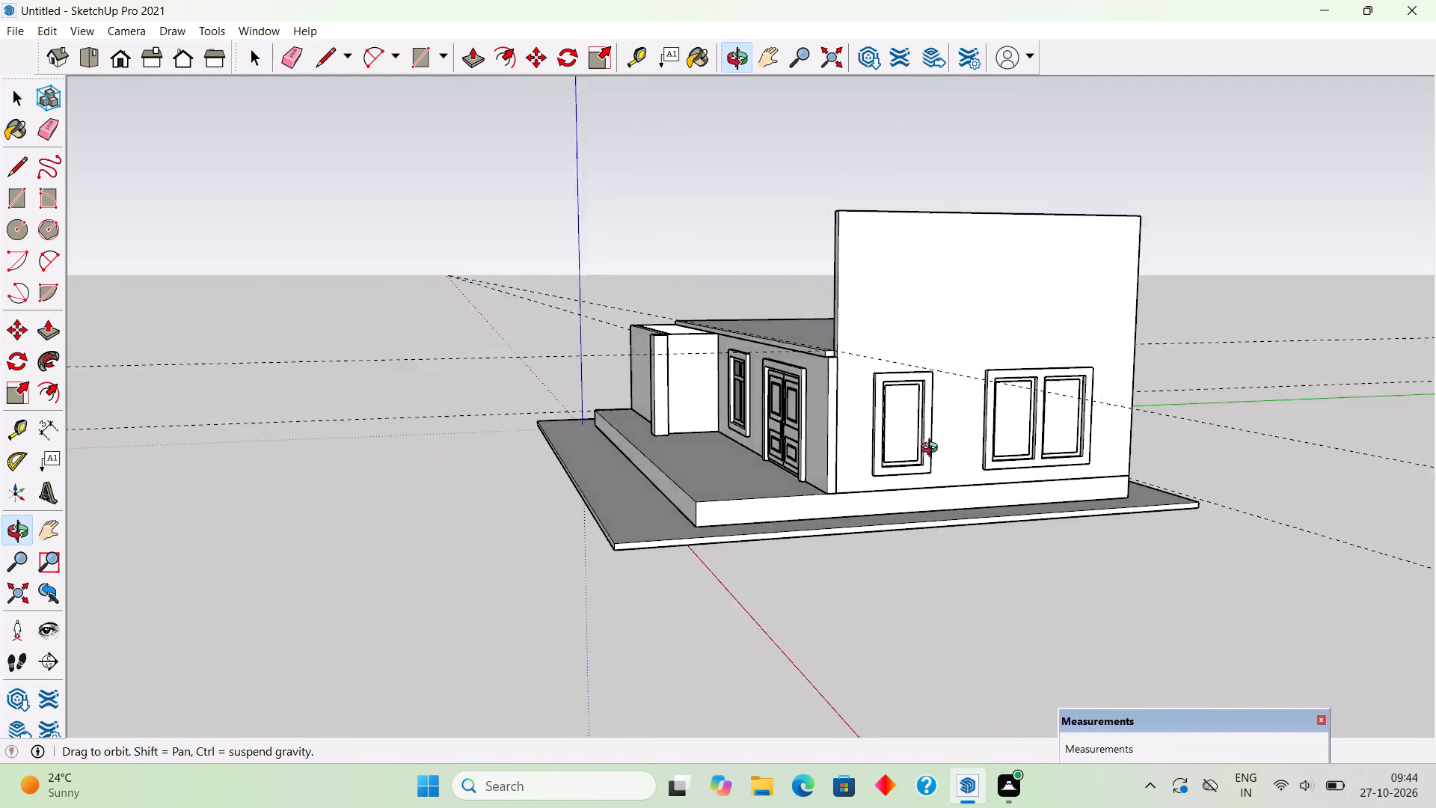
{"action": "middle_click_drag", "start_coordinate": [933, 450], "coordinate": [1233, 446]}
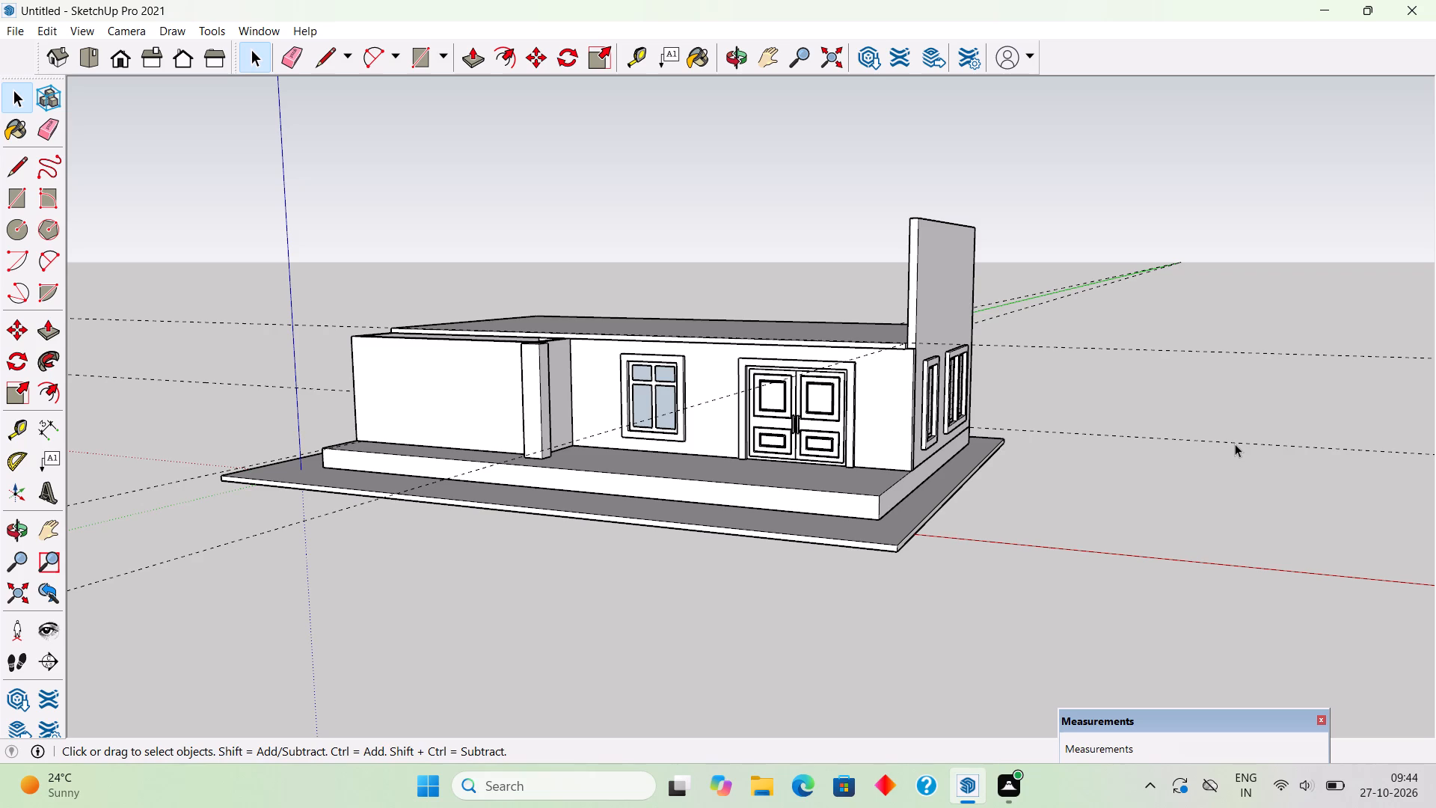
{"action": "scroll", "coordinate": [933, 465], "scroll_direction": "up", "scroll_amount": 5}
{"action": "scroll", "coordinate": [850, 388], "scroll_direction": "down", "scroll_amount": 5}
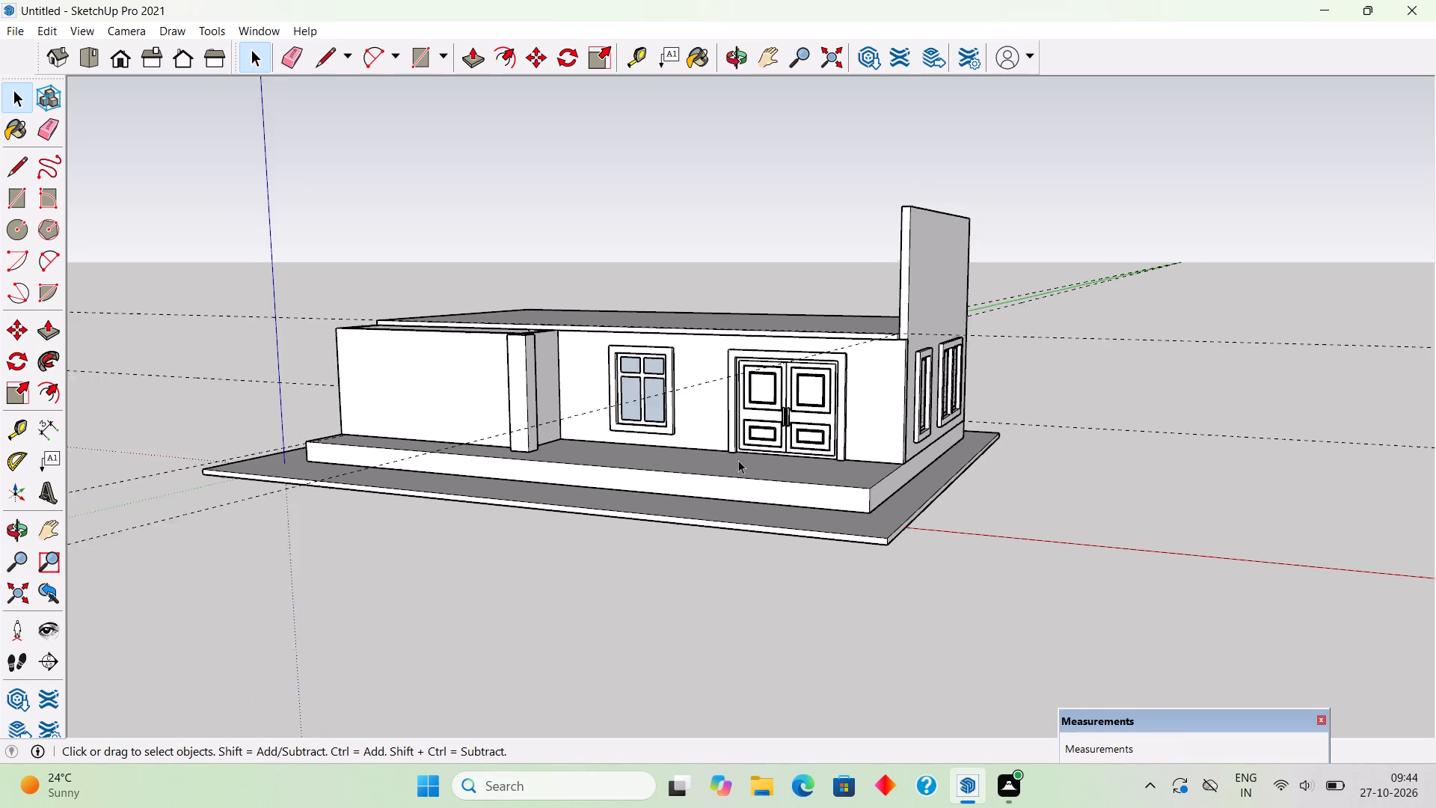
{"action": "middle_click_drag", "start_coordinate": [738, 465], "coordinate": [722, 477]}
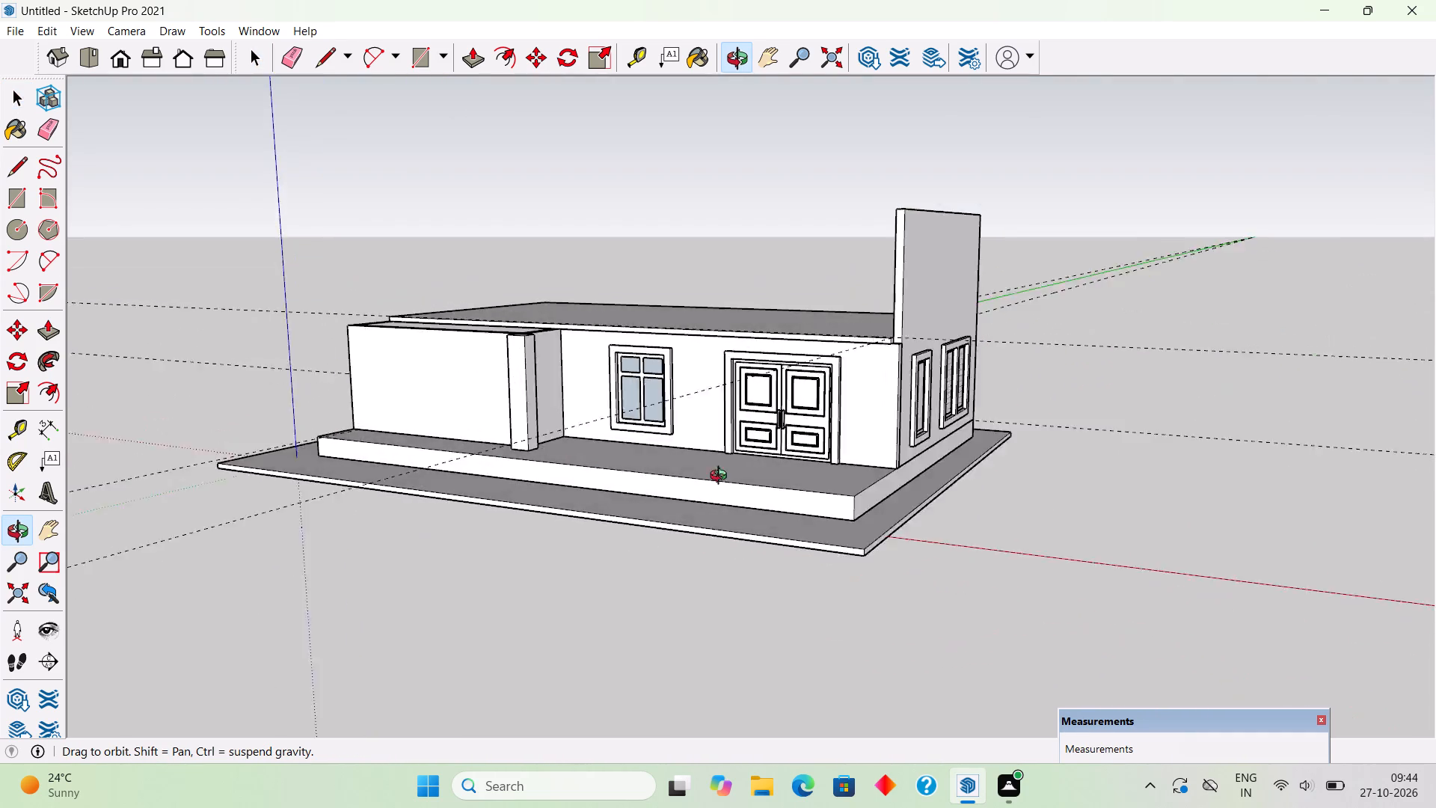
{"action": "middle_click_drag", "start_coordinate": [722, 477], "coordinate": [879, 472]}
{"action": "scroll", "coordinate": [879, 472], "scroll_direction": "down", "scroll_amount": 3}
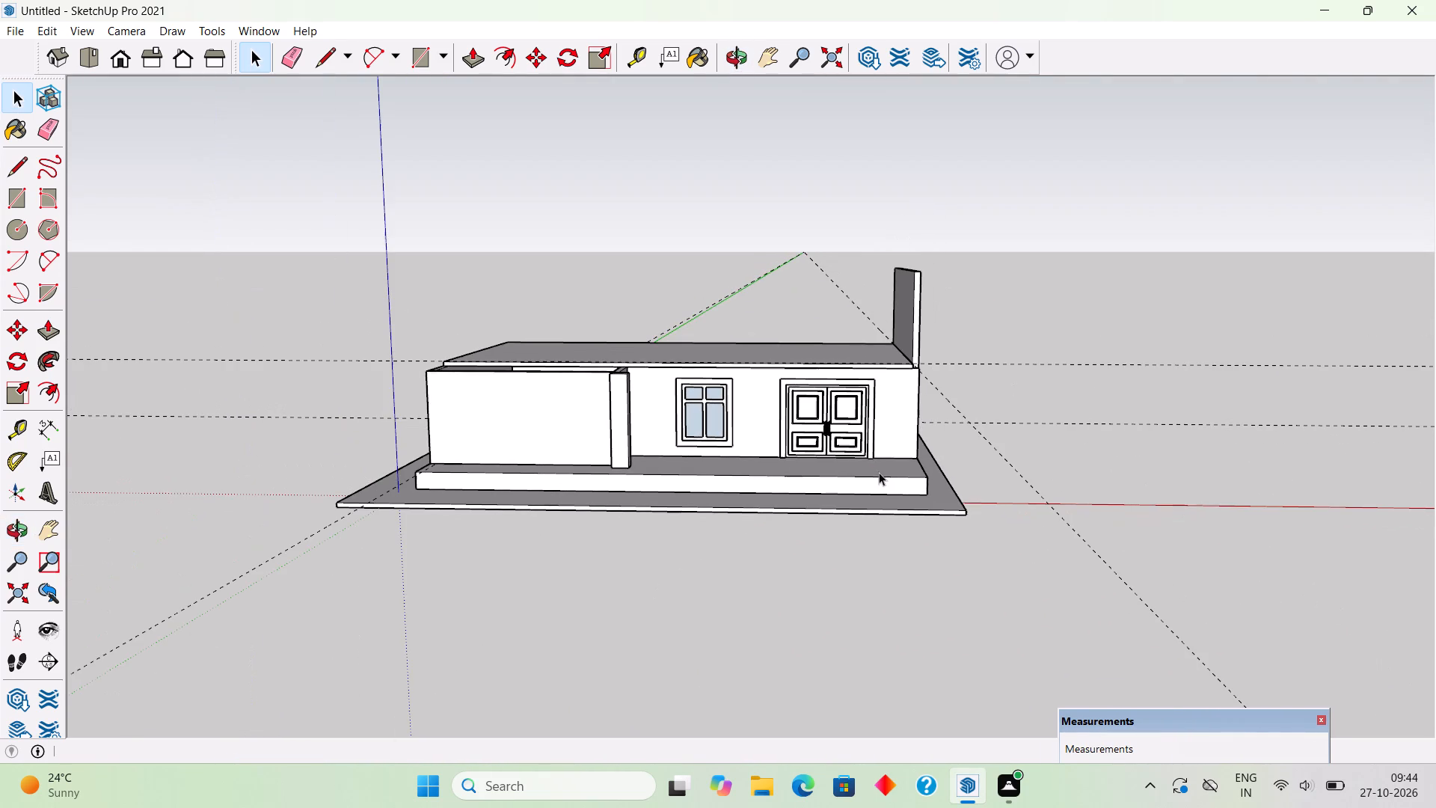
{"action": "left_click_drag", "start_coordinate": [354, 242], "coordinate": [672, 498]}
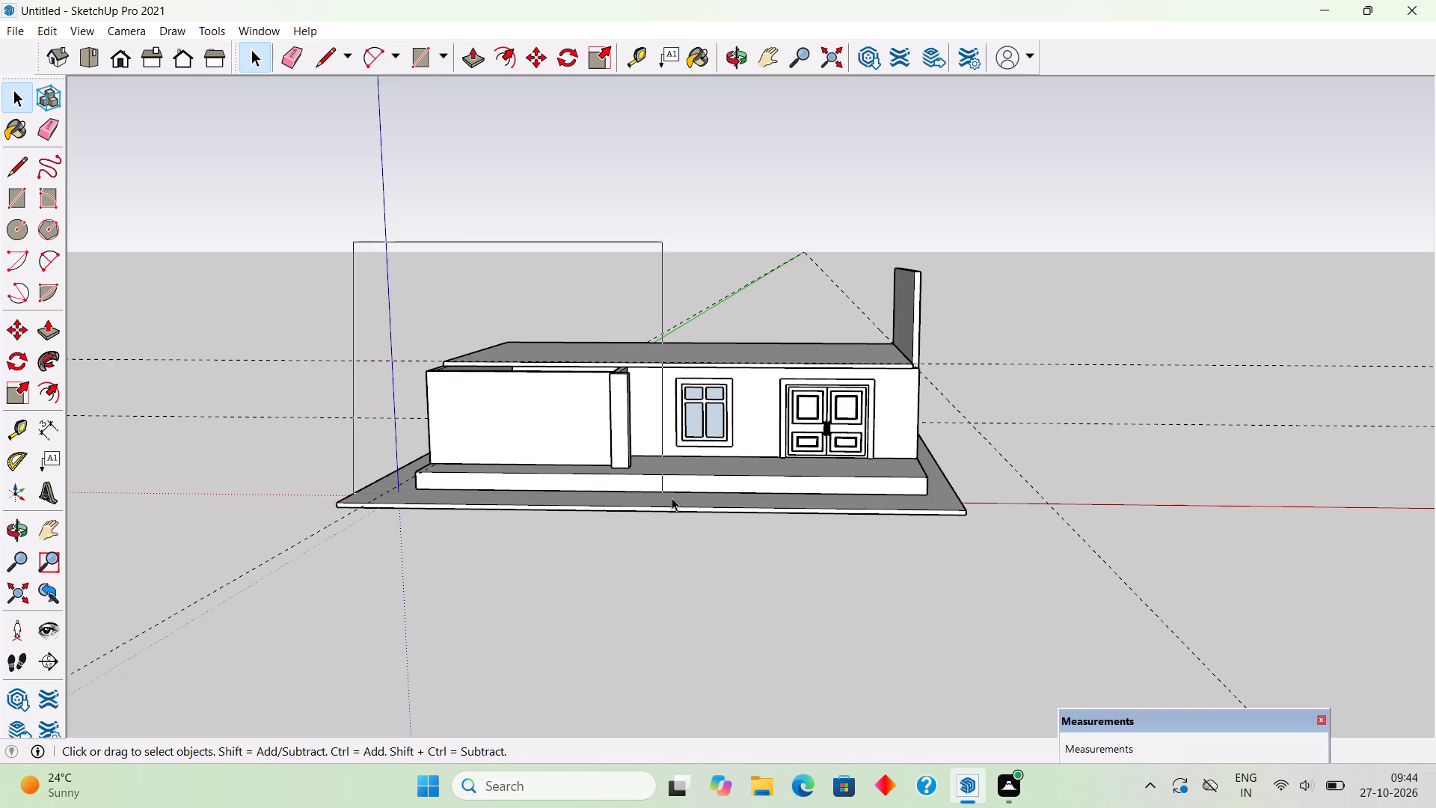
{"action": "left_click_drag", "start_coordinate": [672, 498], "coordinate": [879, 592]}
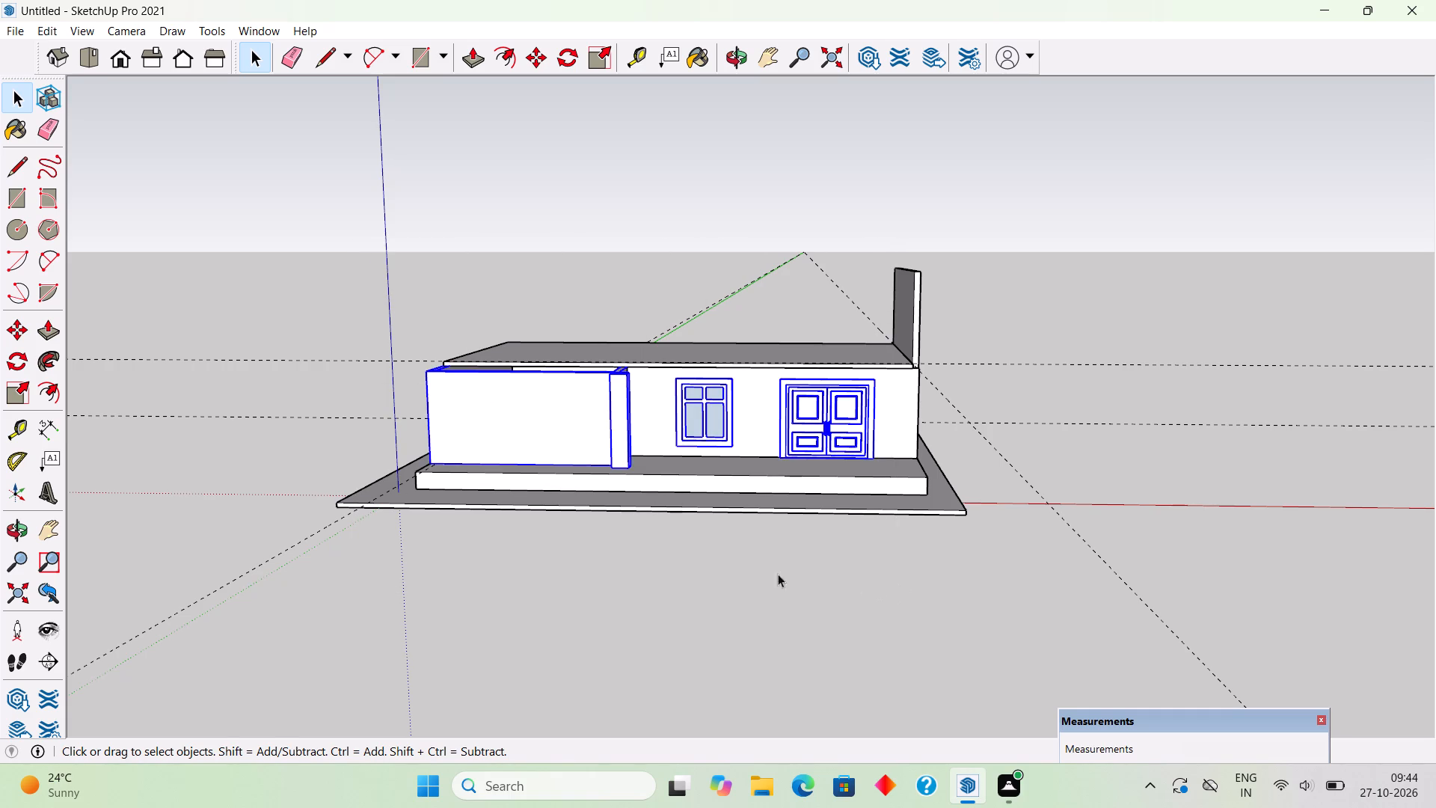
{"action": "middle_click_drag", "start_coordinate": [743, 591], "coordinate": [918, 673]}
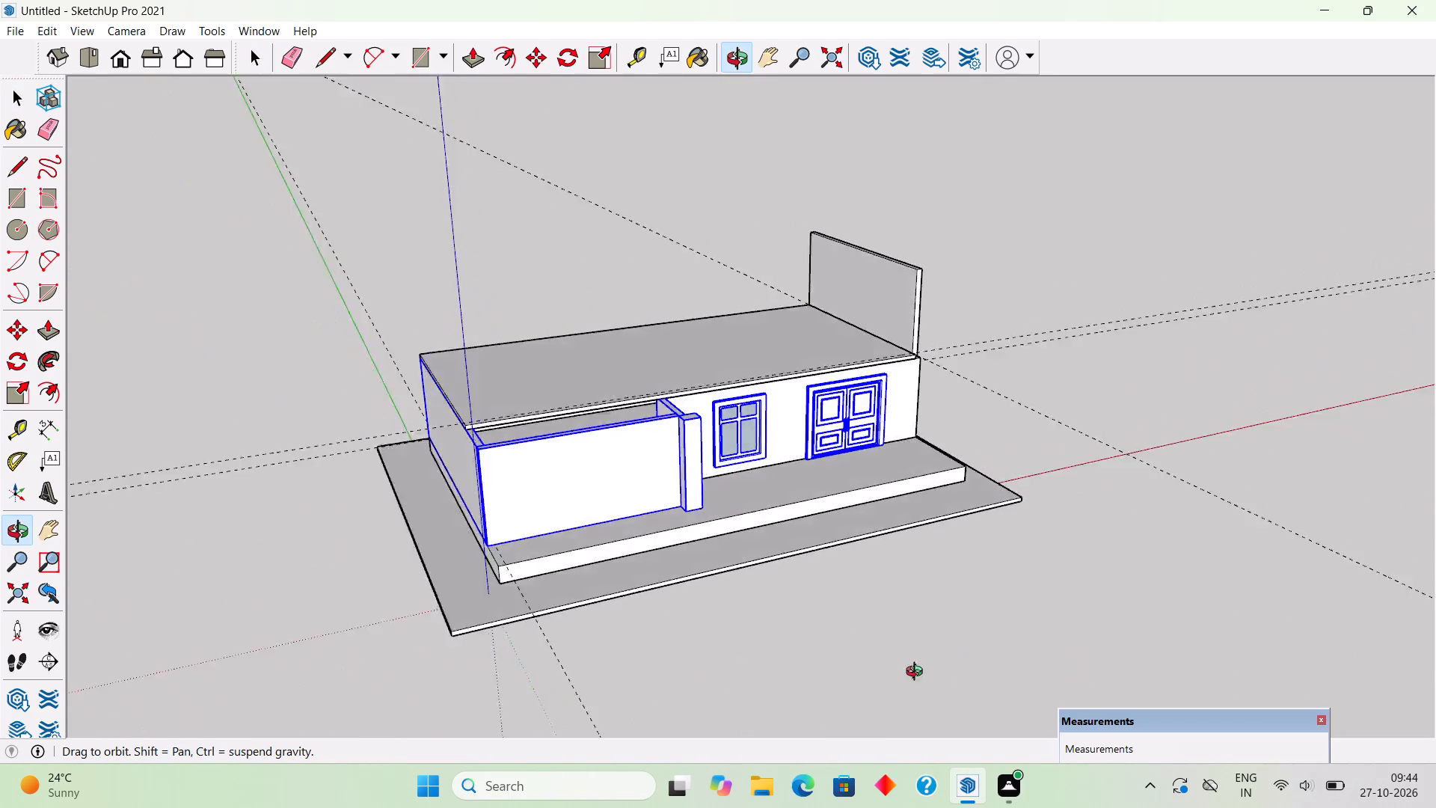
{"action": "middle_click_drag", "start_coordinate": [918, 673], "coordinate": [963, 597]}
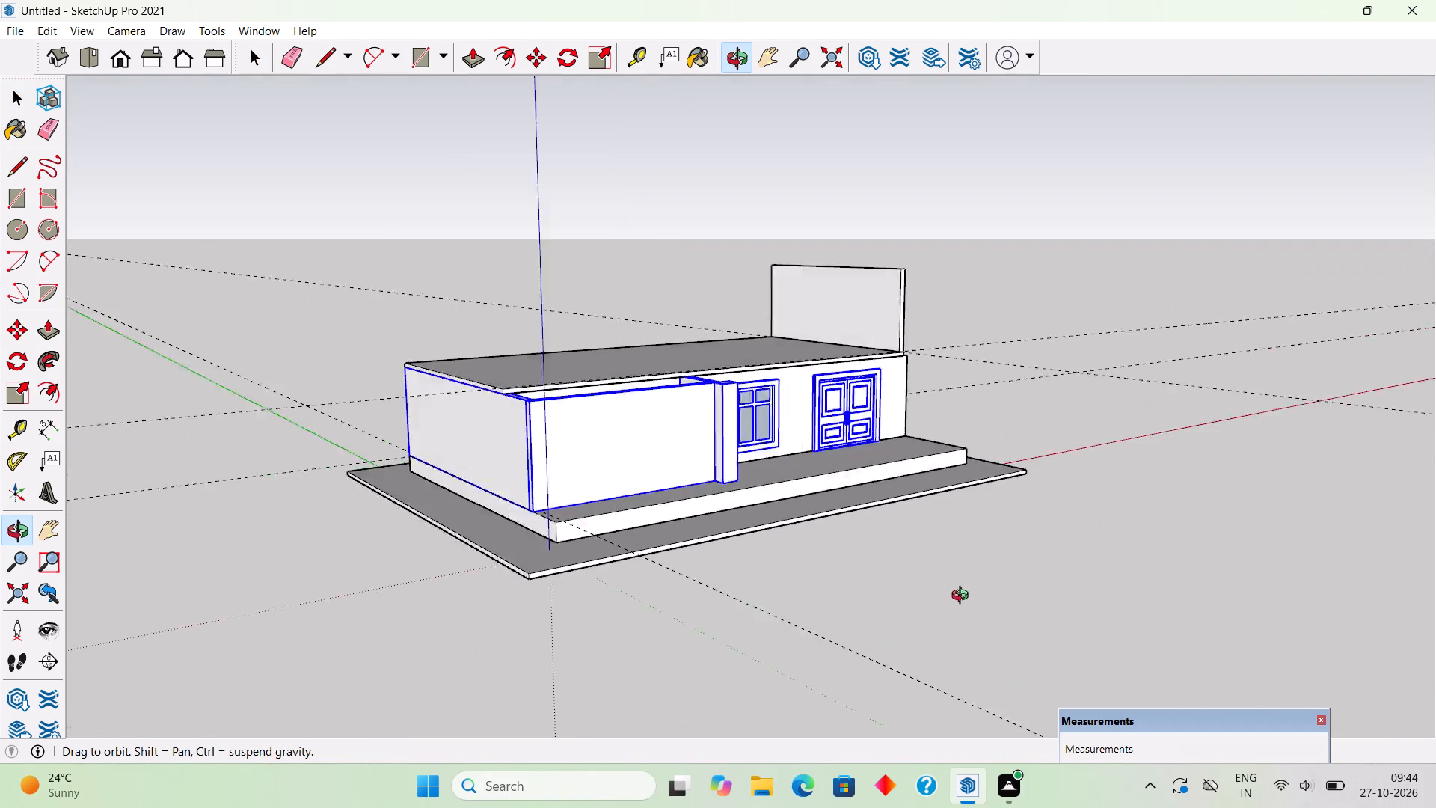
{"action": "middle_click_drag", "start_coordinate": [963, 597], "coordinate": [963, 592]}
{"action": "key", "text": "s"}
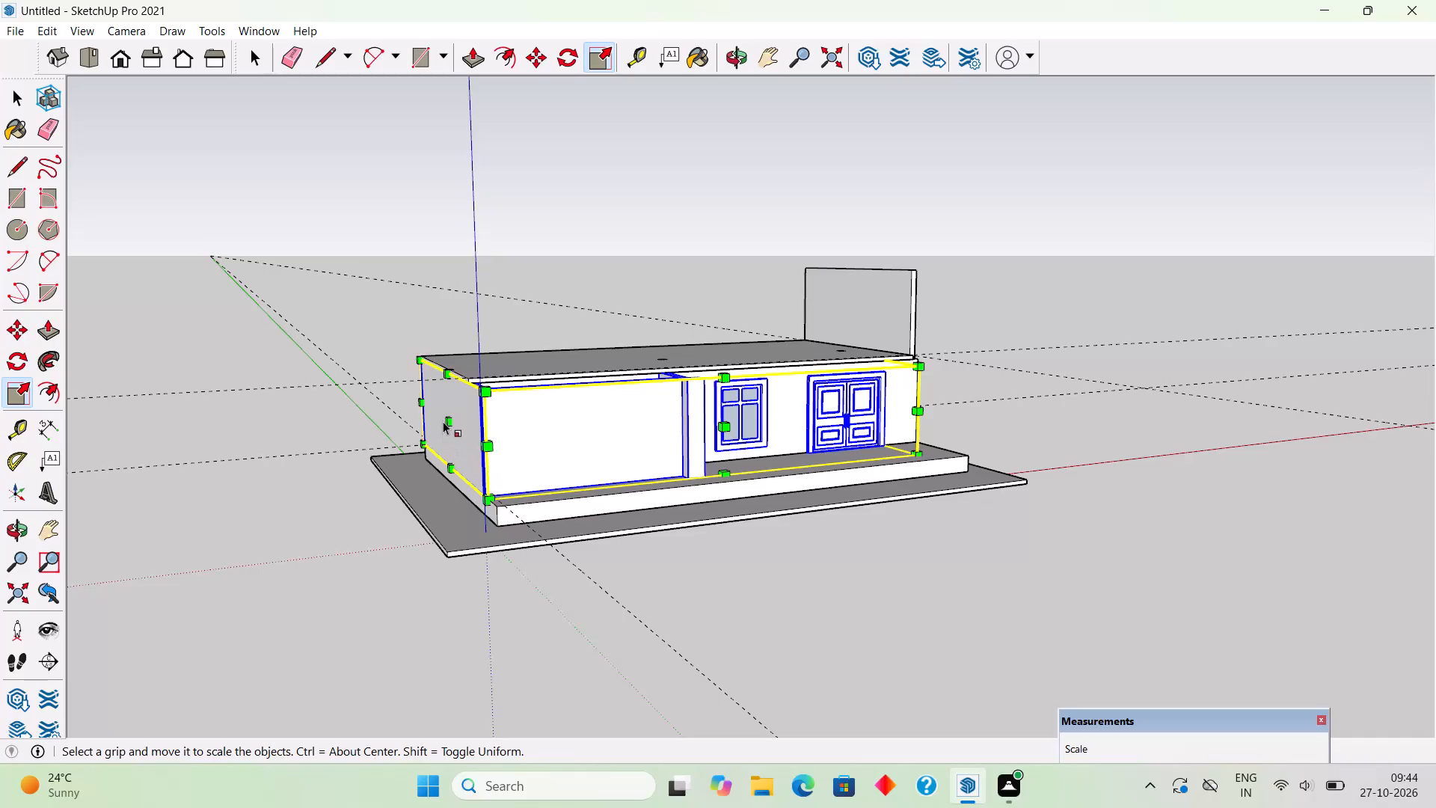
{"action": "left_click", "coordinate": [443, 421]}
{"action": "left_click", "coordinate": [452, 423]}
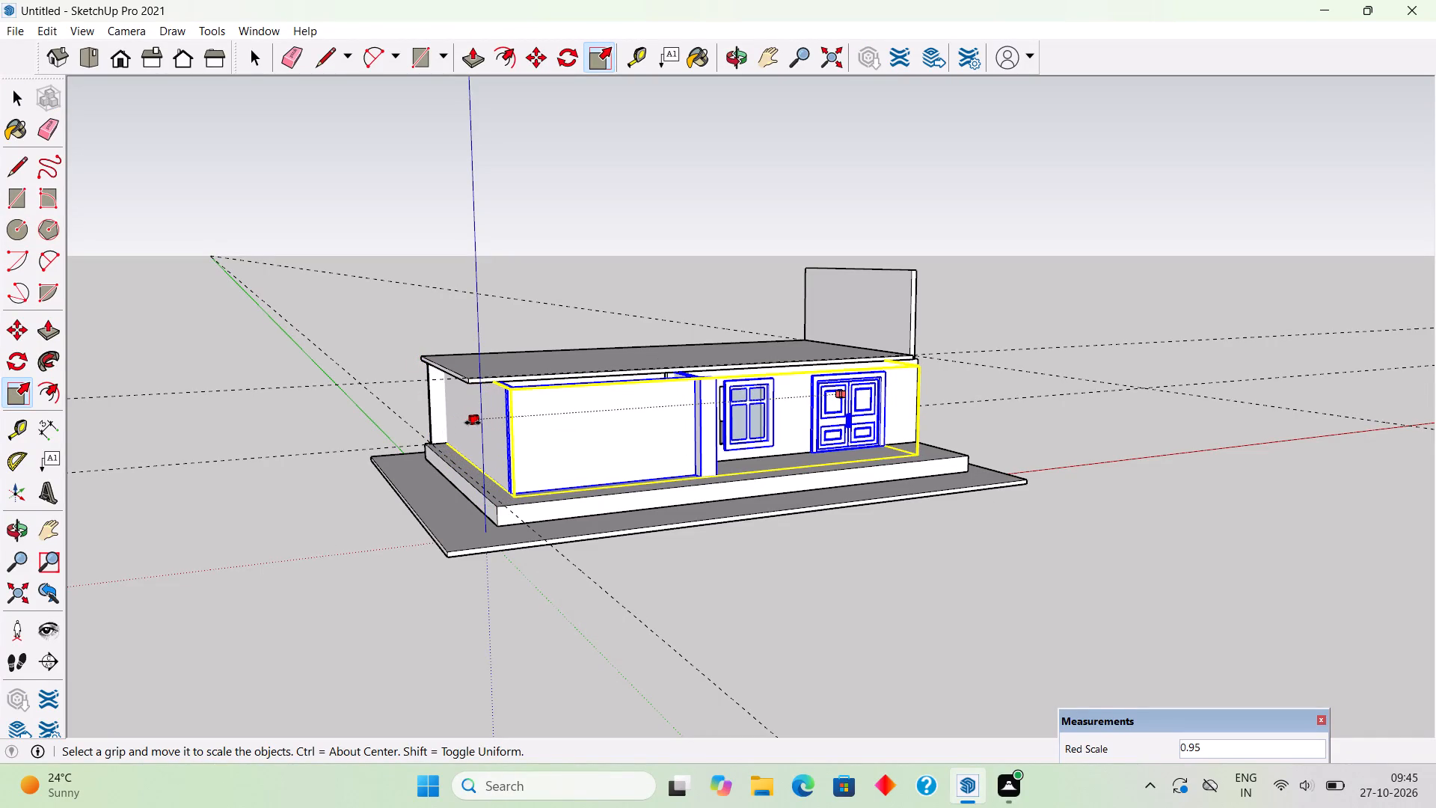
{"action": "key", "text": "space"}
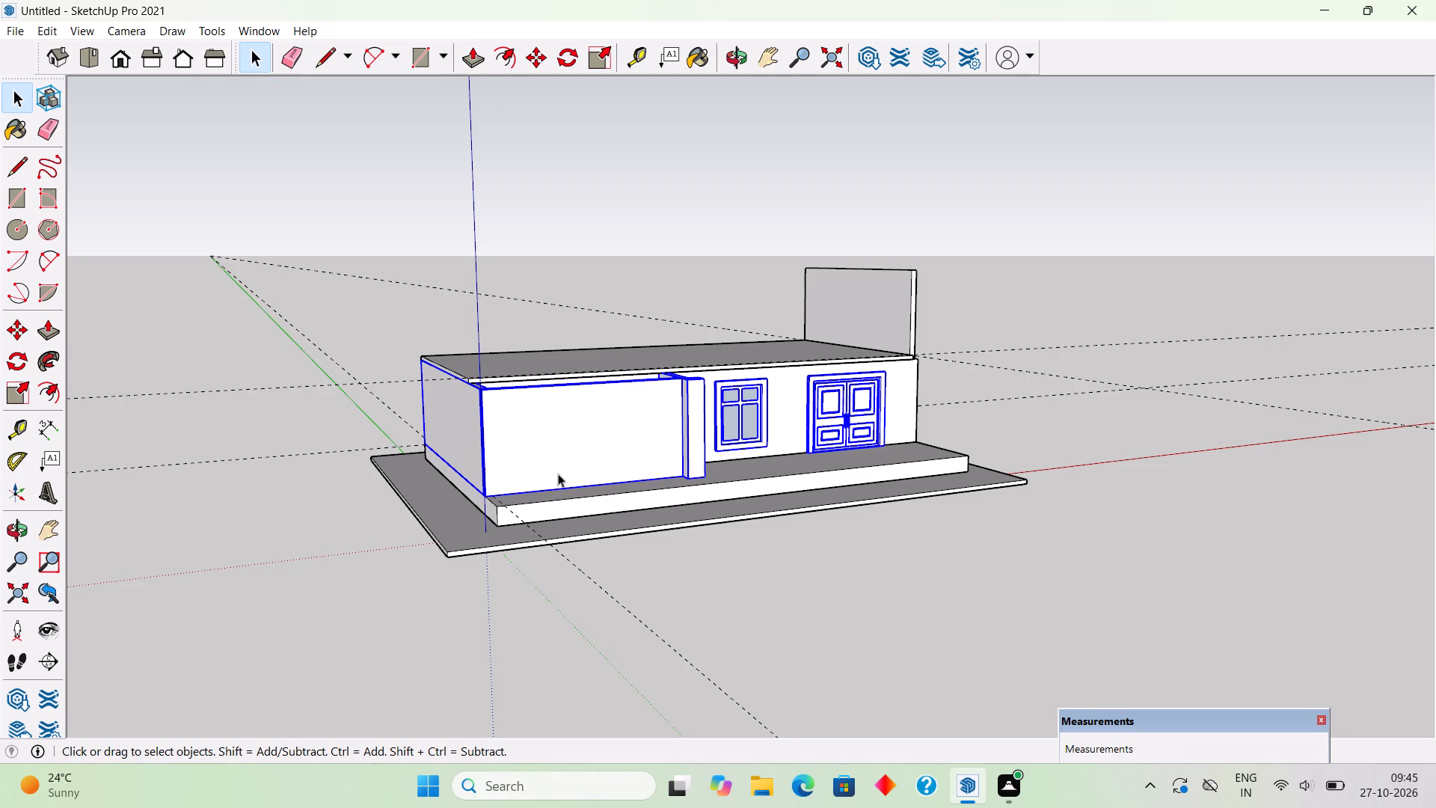
Hide the roof slab group to expose the interior and the tops of the walls.
{"action": "middle_click_drag", "start_coordinate": [672, 573], "coordinate": [1026, 686]}
{"action": "left_click", "coordinate": [759, 460]}
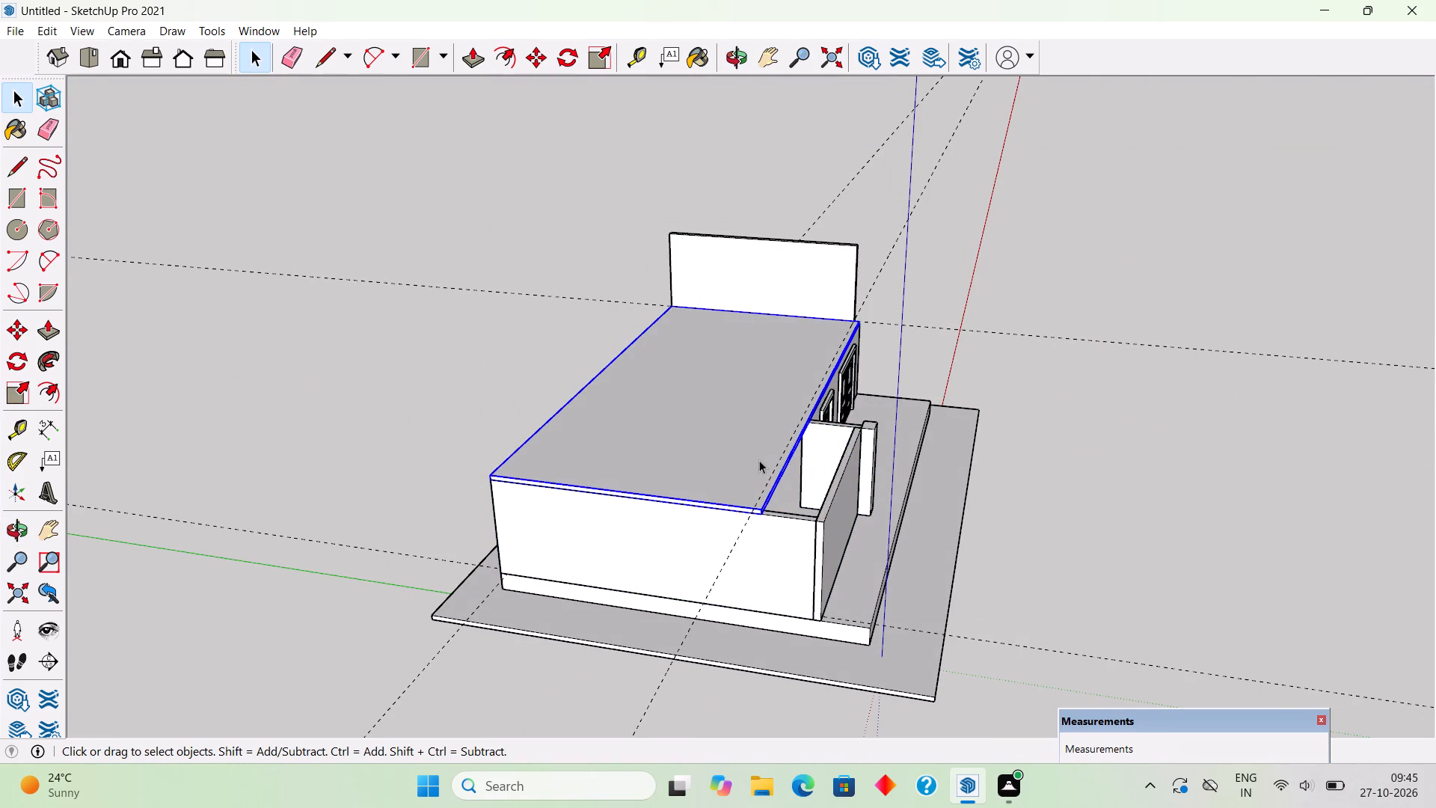
{"action": "right_click", "coordinate": [759, 460]}
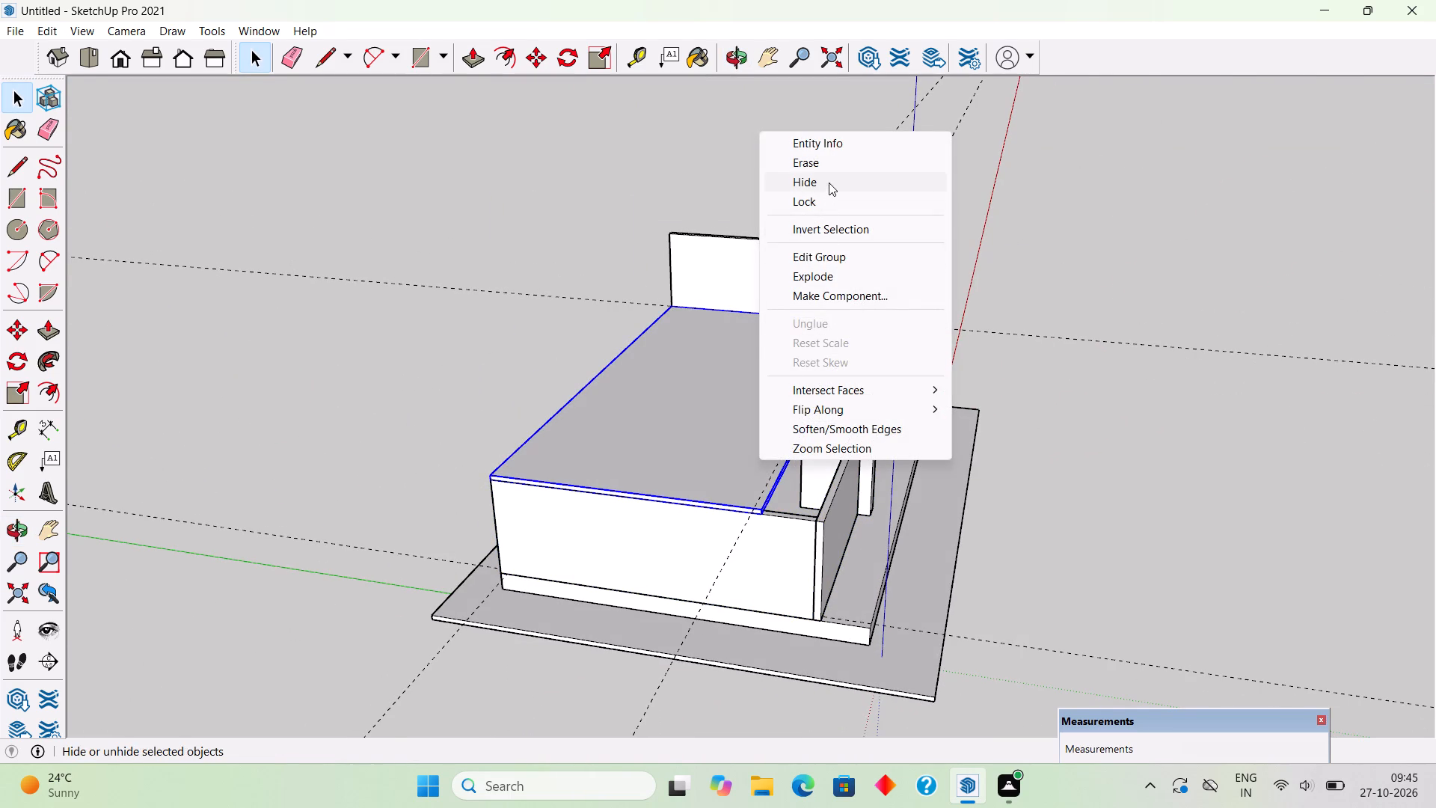
{"action": "left_click", "coordinate": [829, 183]}
{"action": "left_click_drag", "start_coordinate": [524, 356], "coordinate": [652, 468]}
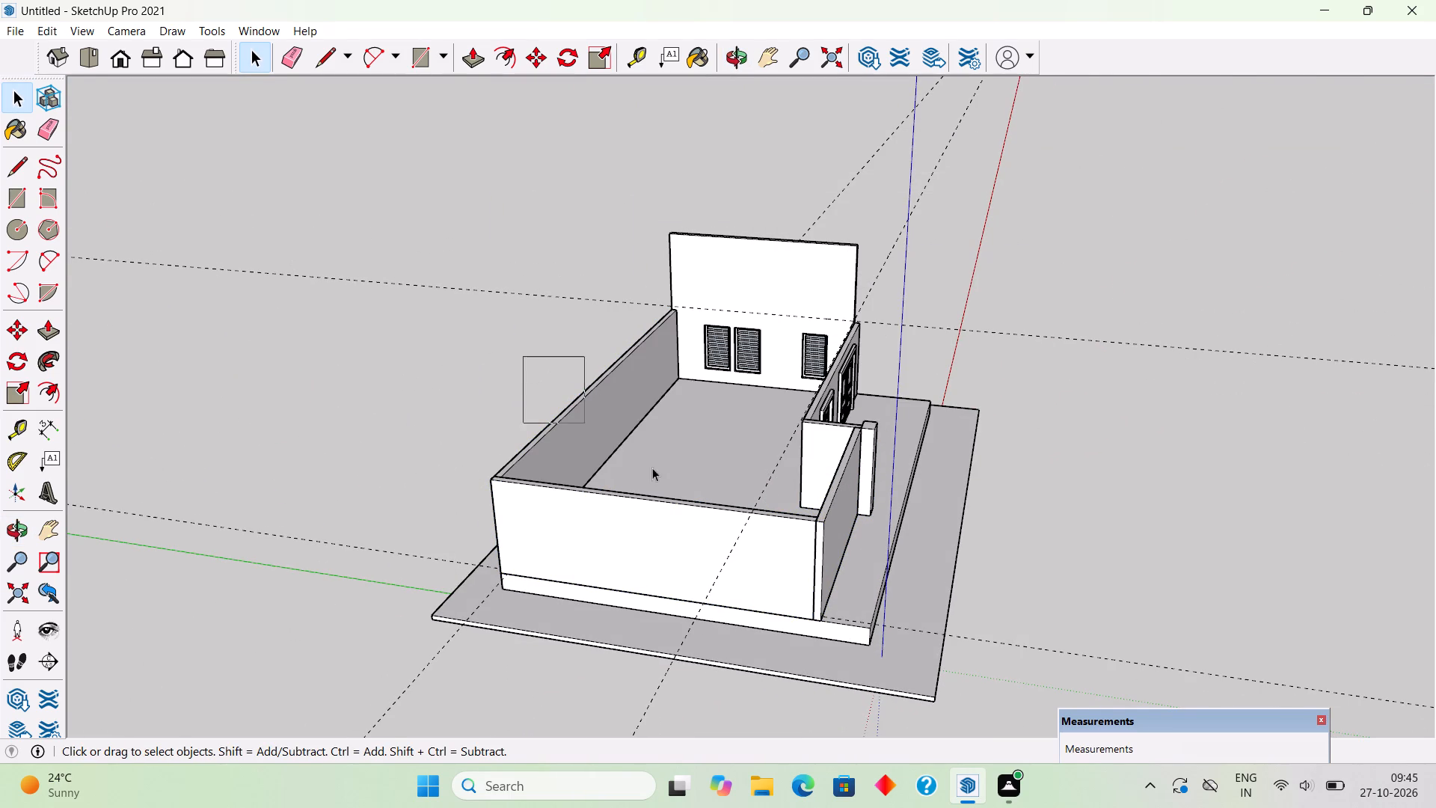
{"action": "left_click_drag", "start_coordinate": [652, 468], "coordinate": [895, 622]}
{"action": "left_click", "coordinate": [1025, 394]}
Scale the end wall, front walls, pillar, window and double door together to about 0.85 along the red axis, toward the louvred-window wall.
{"action": "middle_click_drag", "start_coordinate": [1176, 561], "coordinate": [749, 560]}
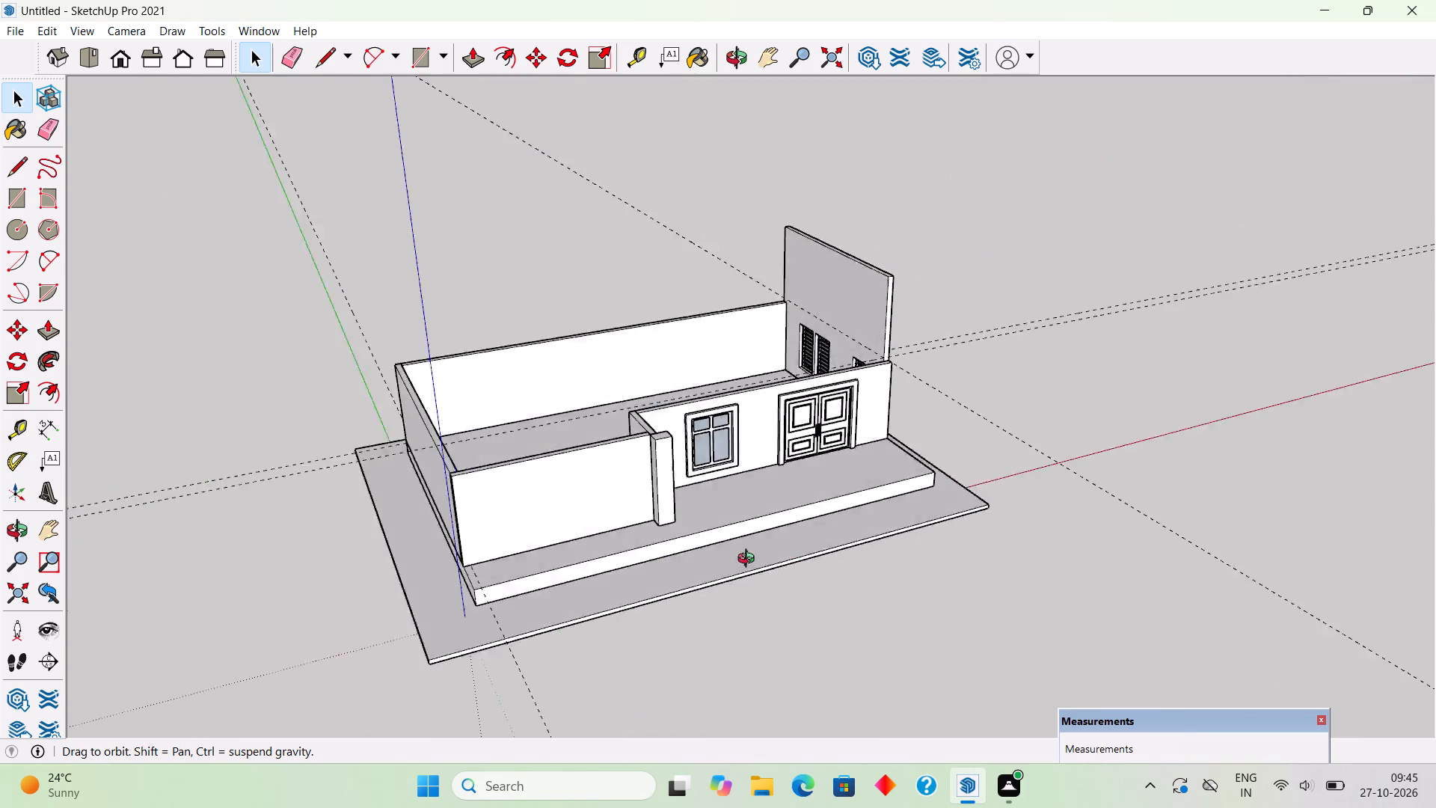
{"action": "middle_click_drag", "start_coordinate": [749, 560], "coordinate": [597, 506]}
{"action": "left_click_drag", "start_coordinate": [335, 250], "coordinate": [796, 573]}
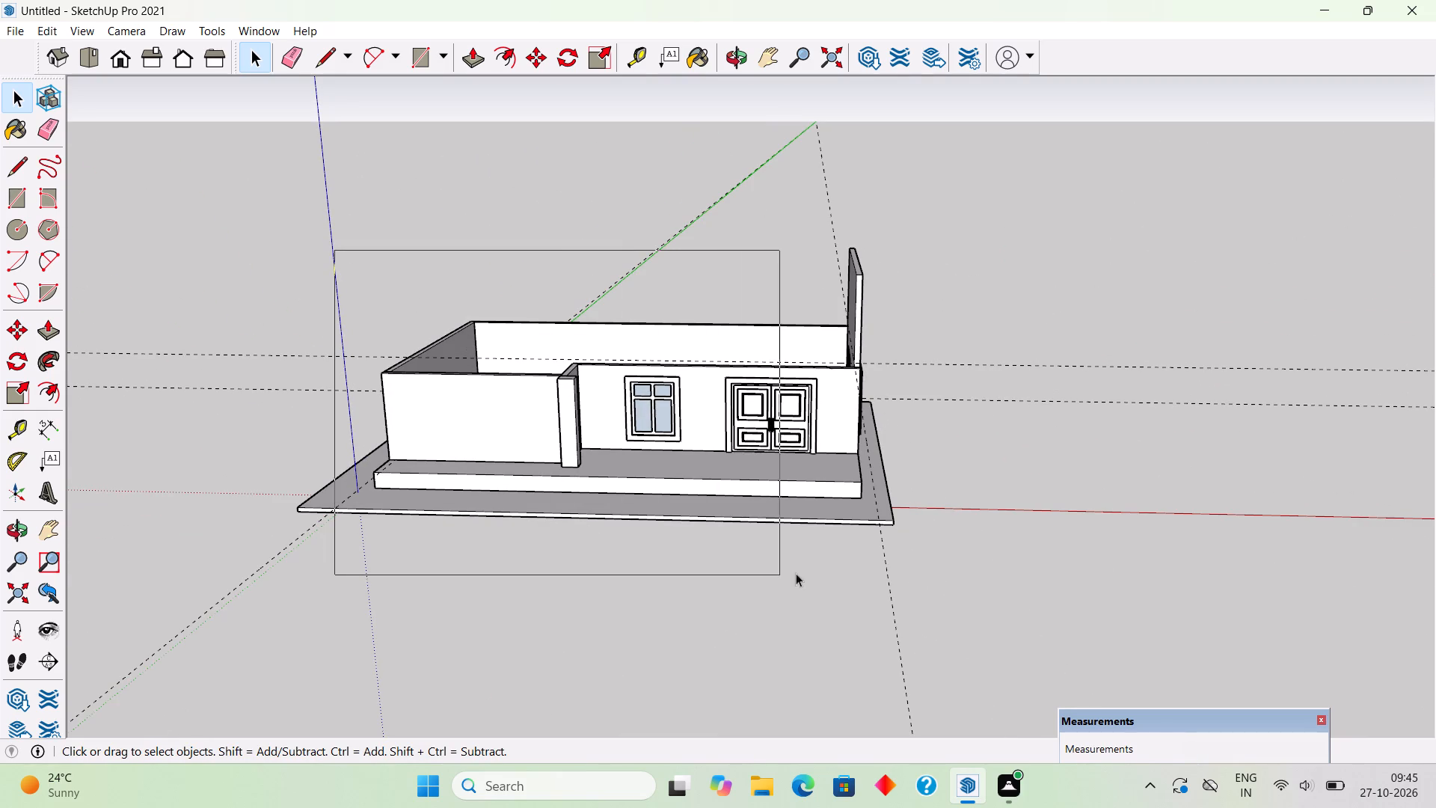
{"action": "left_click_drag", "start_coordinate": [796, 573], "coordinate": [839, 572]}
{"action": "middle_click_drag", "start_coordinate": [306, 468], "coordinate": [315, 468]}
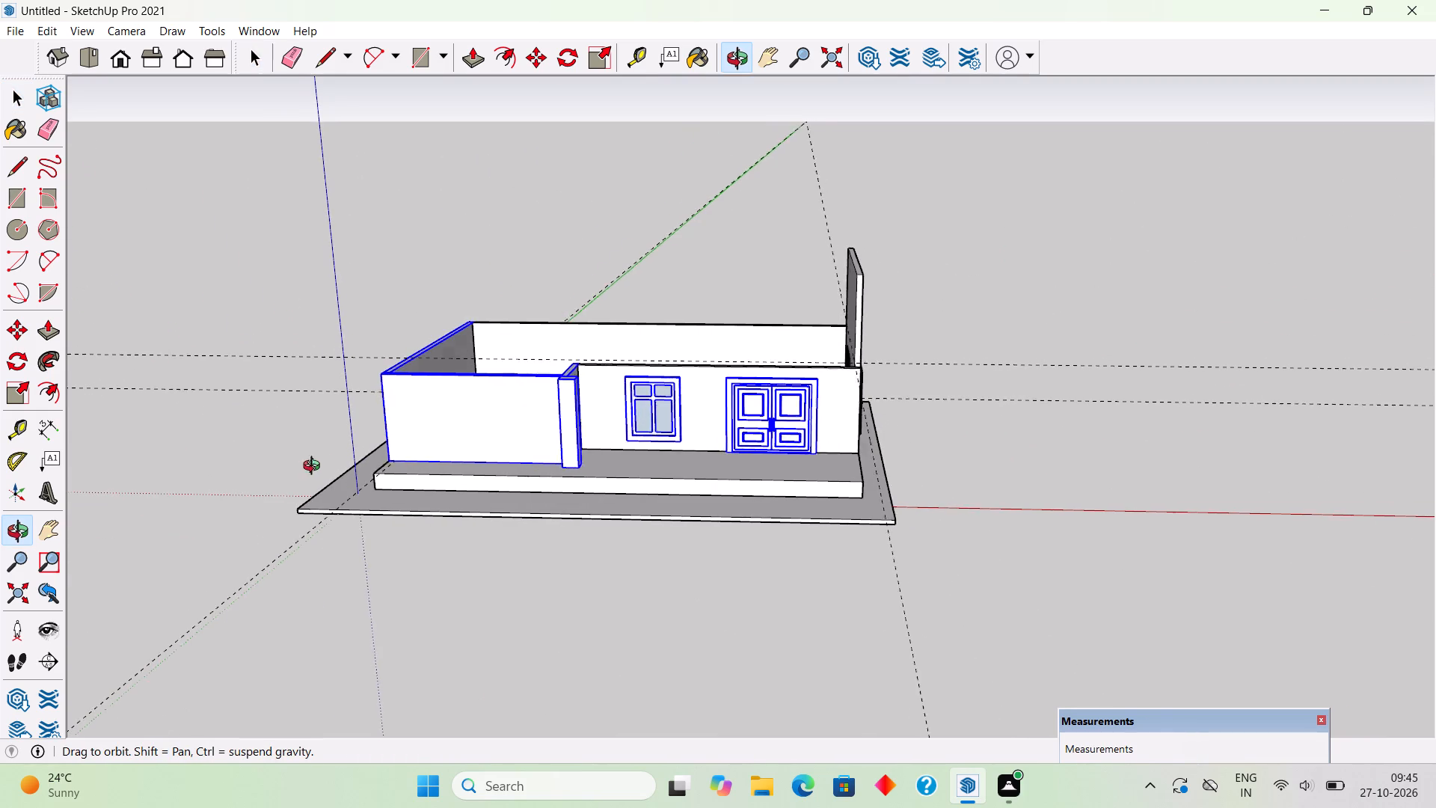
{"action": "middle_click_drag", "start_coordinate": [315, 468], "coordinate": [424, 489]}
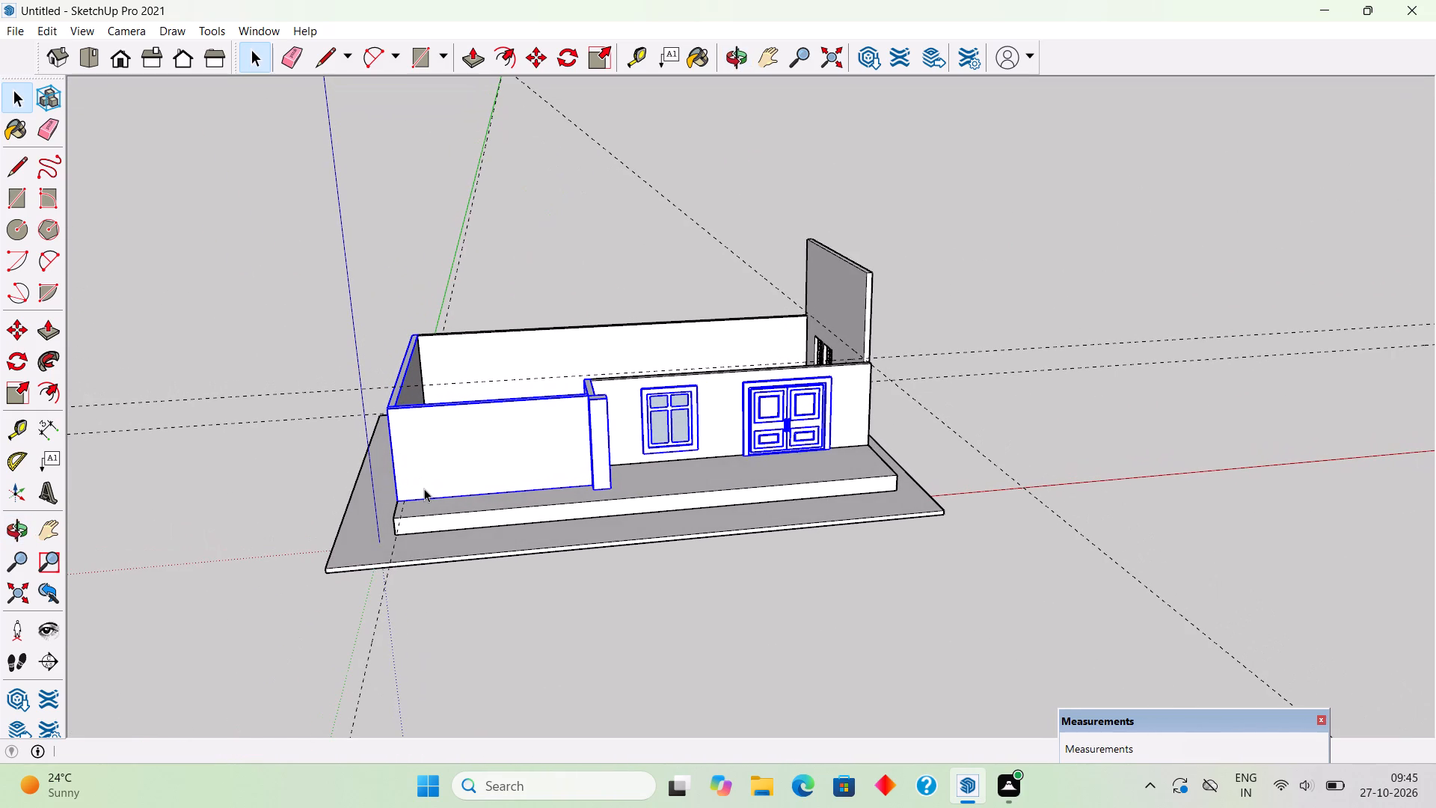
{"action": "left_click", "coordinate": [723, 407], "text": "ctrl"}
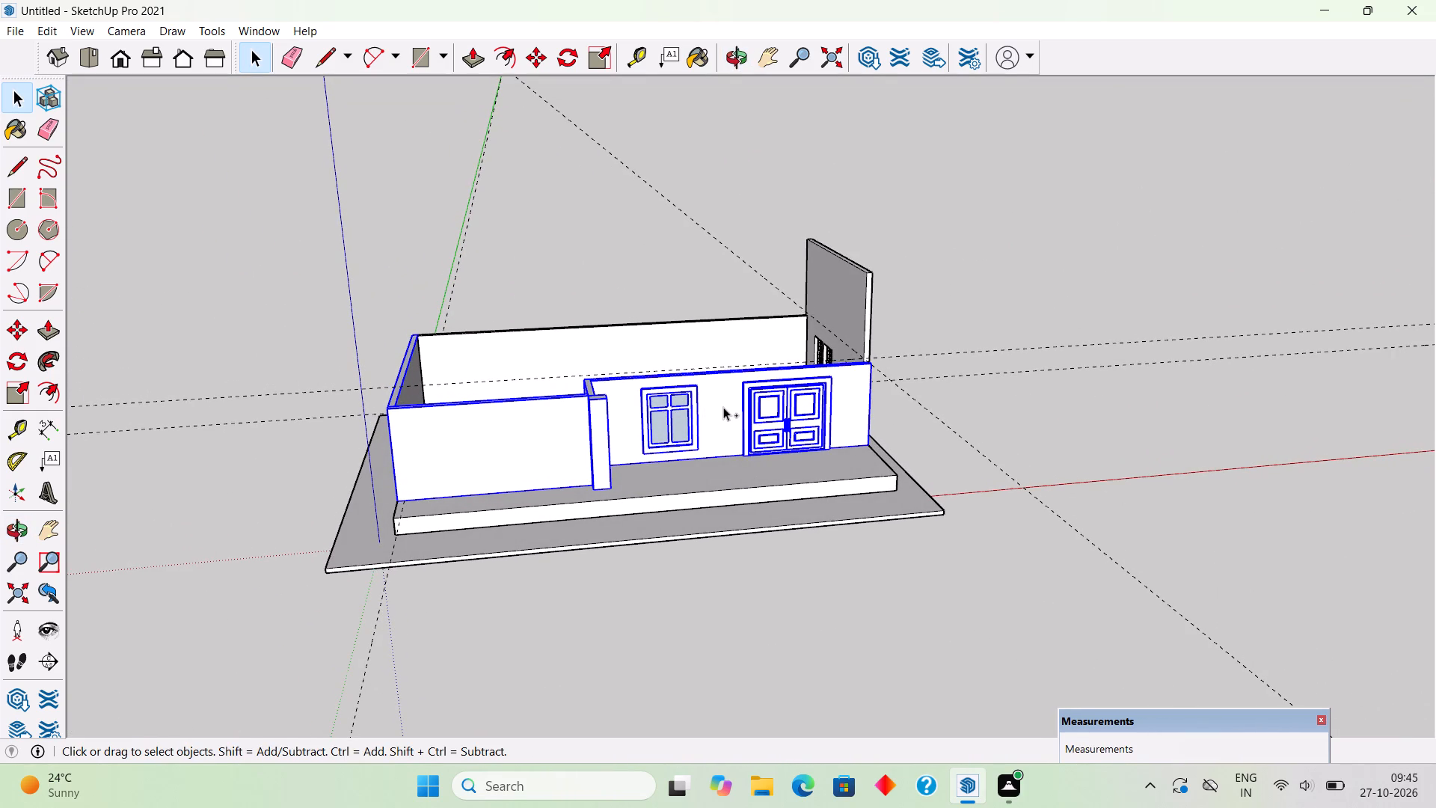
{"action": "scroll", "coordinate": [263, 524], "scroll_direction": "up", "scroll_amount": 4}
{"action": "middle_click_drag", "start_coordinate": [343, 509], "coordinate": [429, 486]}
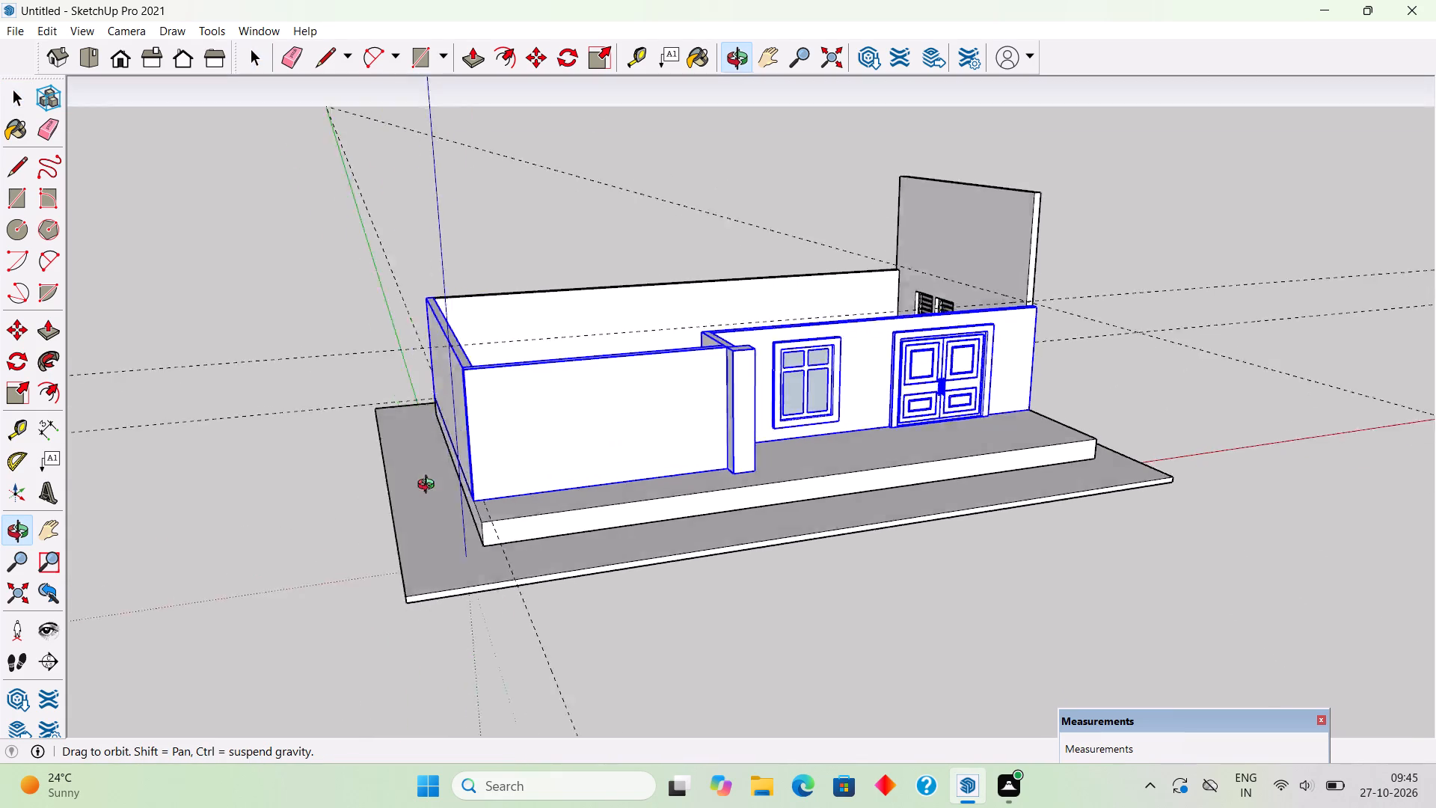
{"action": "middle_click_drag", "start_coordinate": [429, 486], "coordinate": [463, 480]}
{"action": "key", "text": "s"}
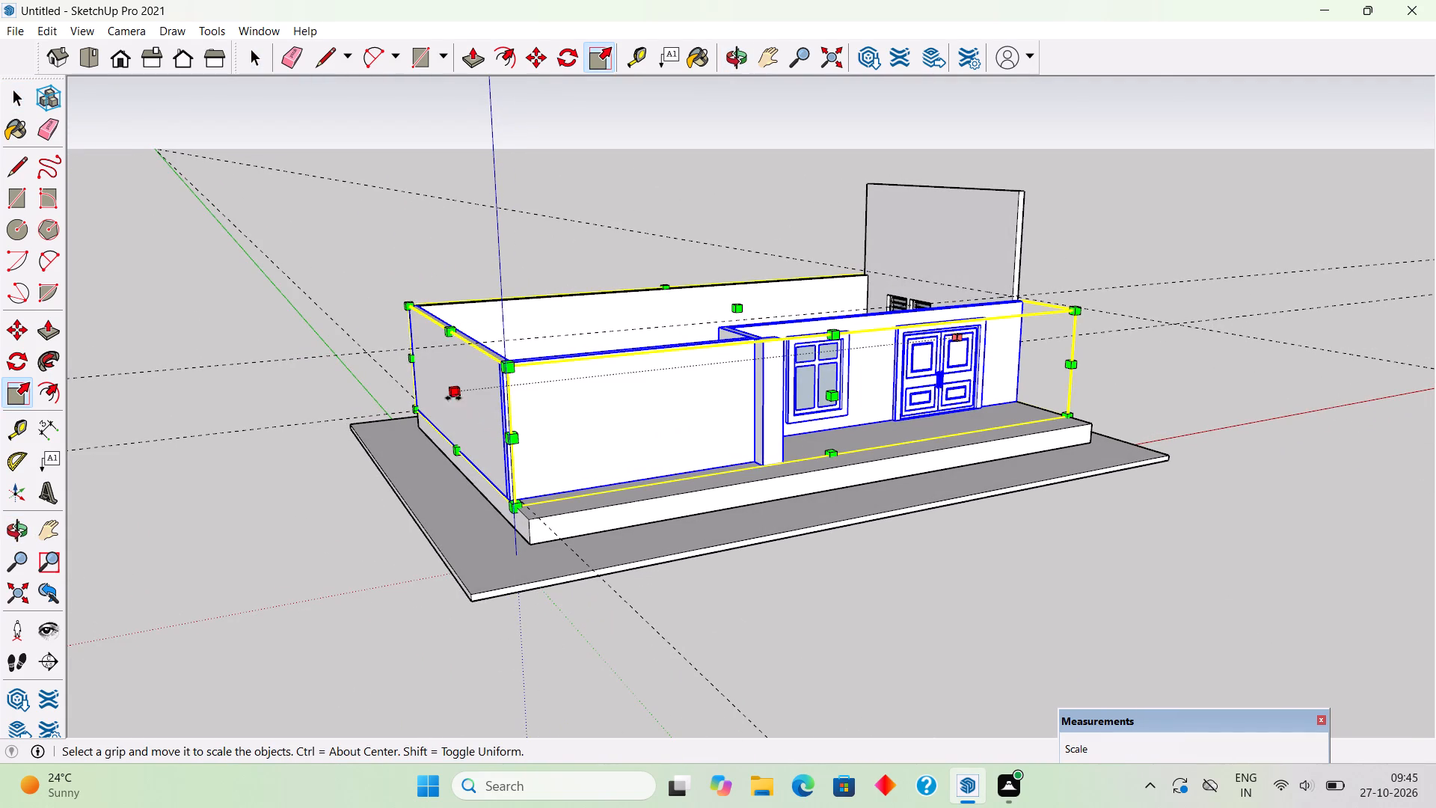
{"action": "left_click", "coordinate": [452, 394]}
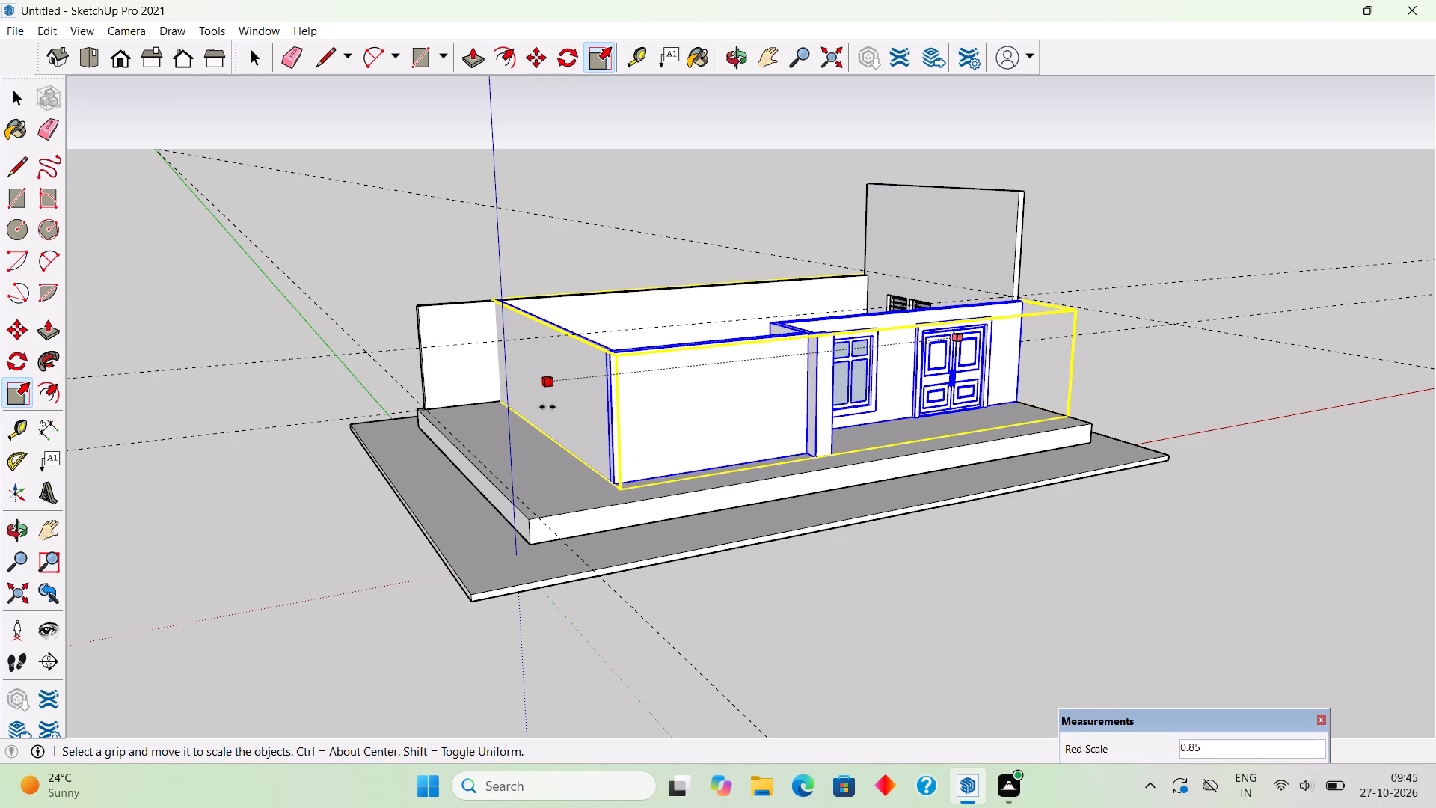
{"action": "left_click", "coordinate": [547, 407]}
{"action": "key", "text": "space"}
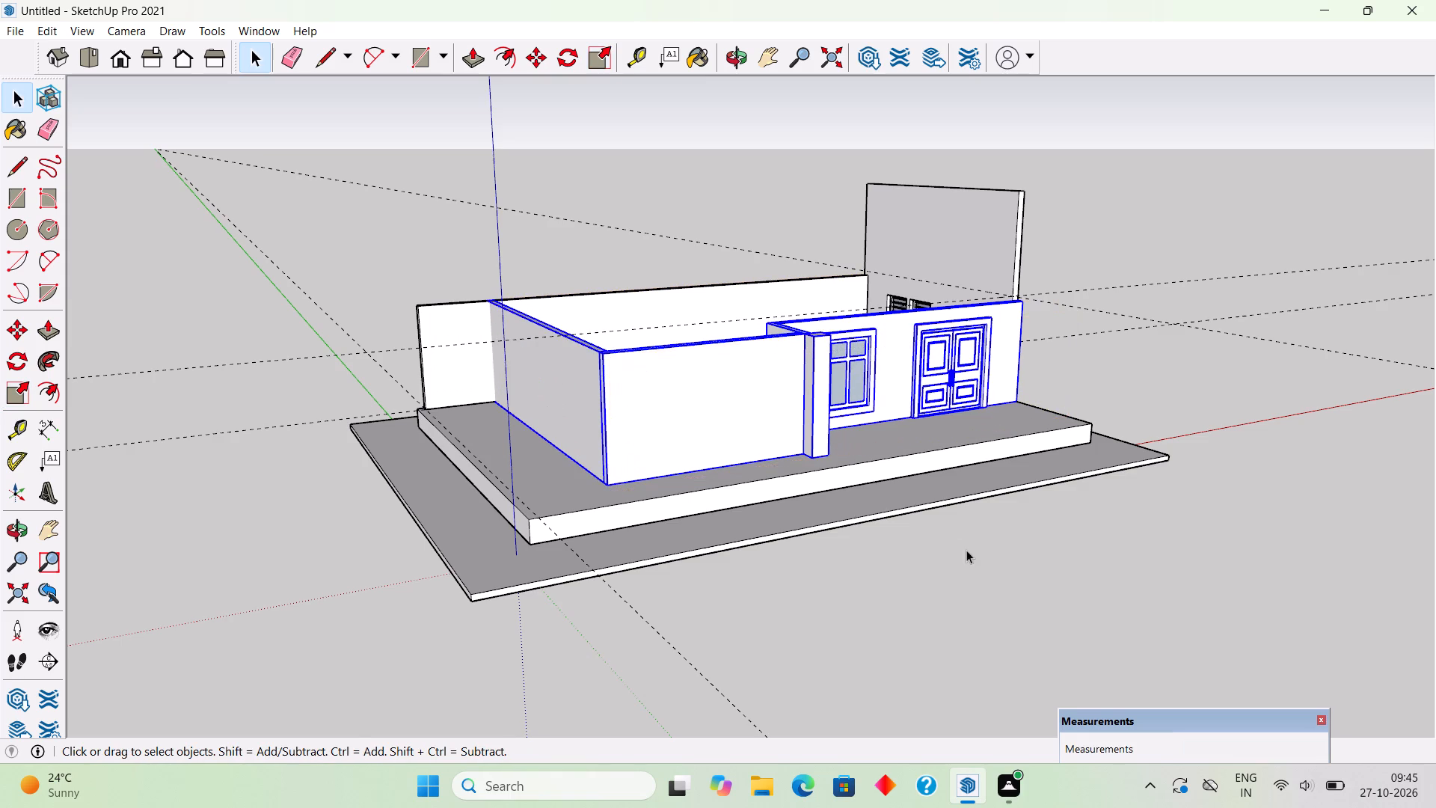
{"action": "left_click", "coordinate": [1034, 557]}
Examine the shortened front facade, porch slab and raised louvred-window wall from several angles.
{"action": "middle_click_drag", "start_coordinate": [846, 485], "coordinate": [610, 438]}
{"action": "scroll", "coordinate": [610, 438], "scroll_direction": "up", "scroll_amount": 2}
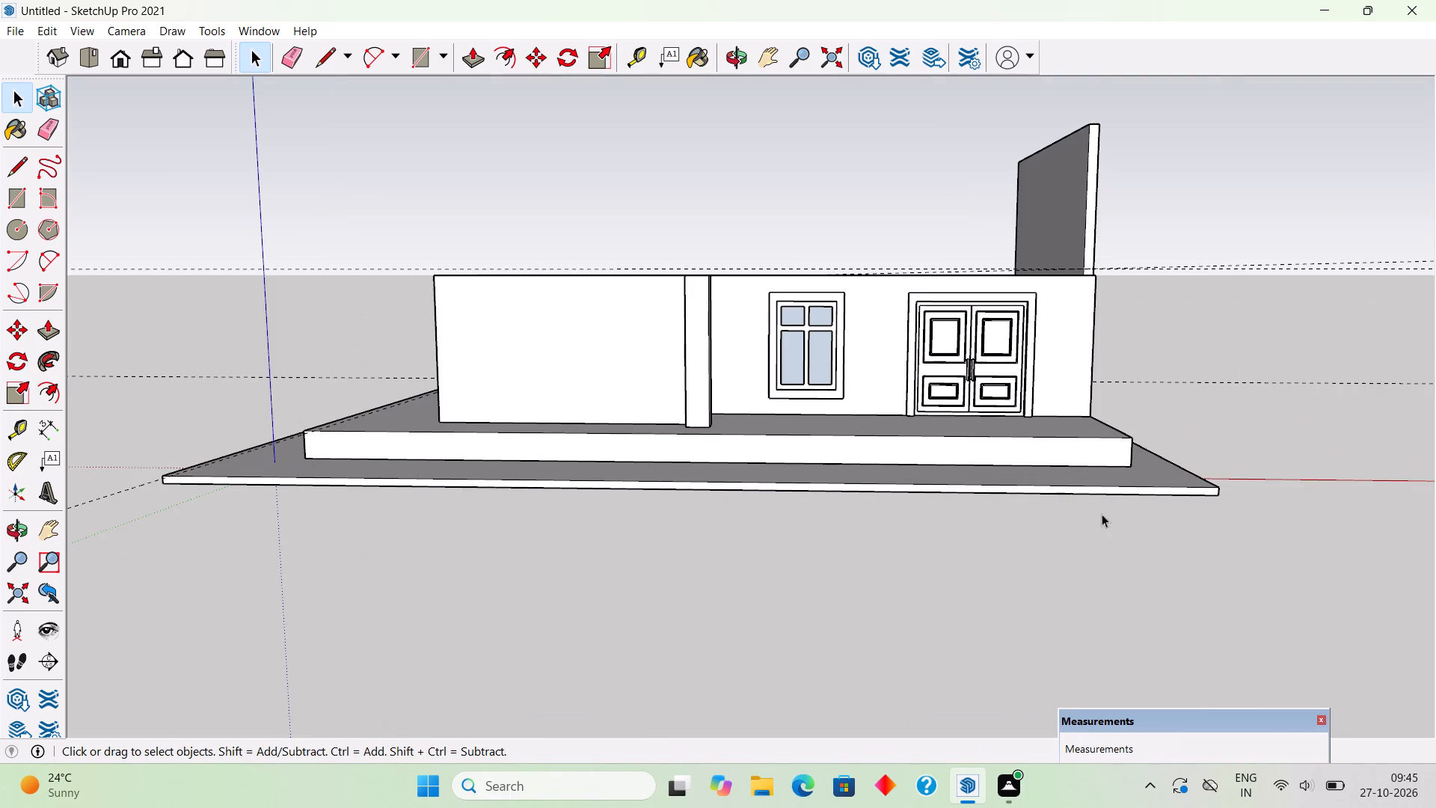
{"action": "scroll", "coordinate": [1106, 495], "scroll_direction": "up", "scroll_amount": 2}
{"action": "middle_click_drag", "start_coordinate": [1059, 521], "coordinate": [1171, 633]}
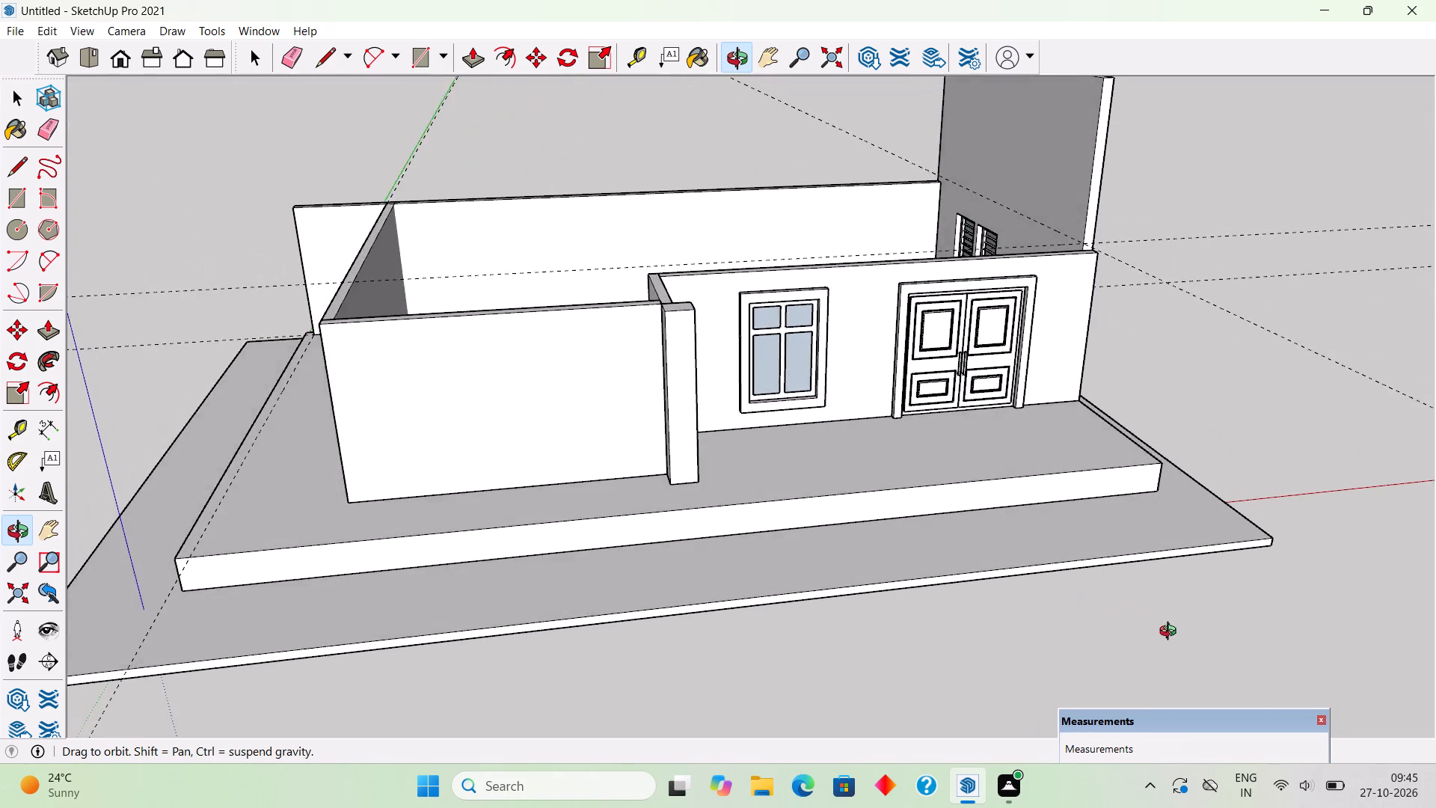
{"action": "middle_click_drag", "start_coordinate": [1171, 633], "coordinate": [761, 495]}
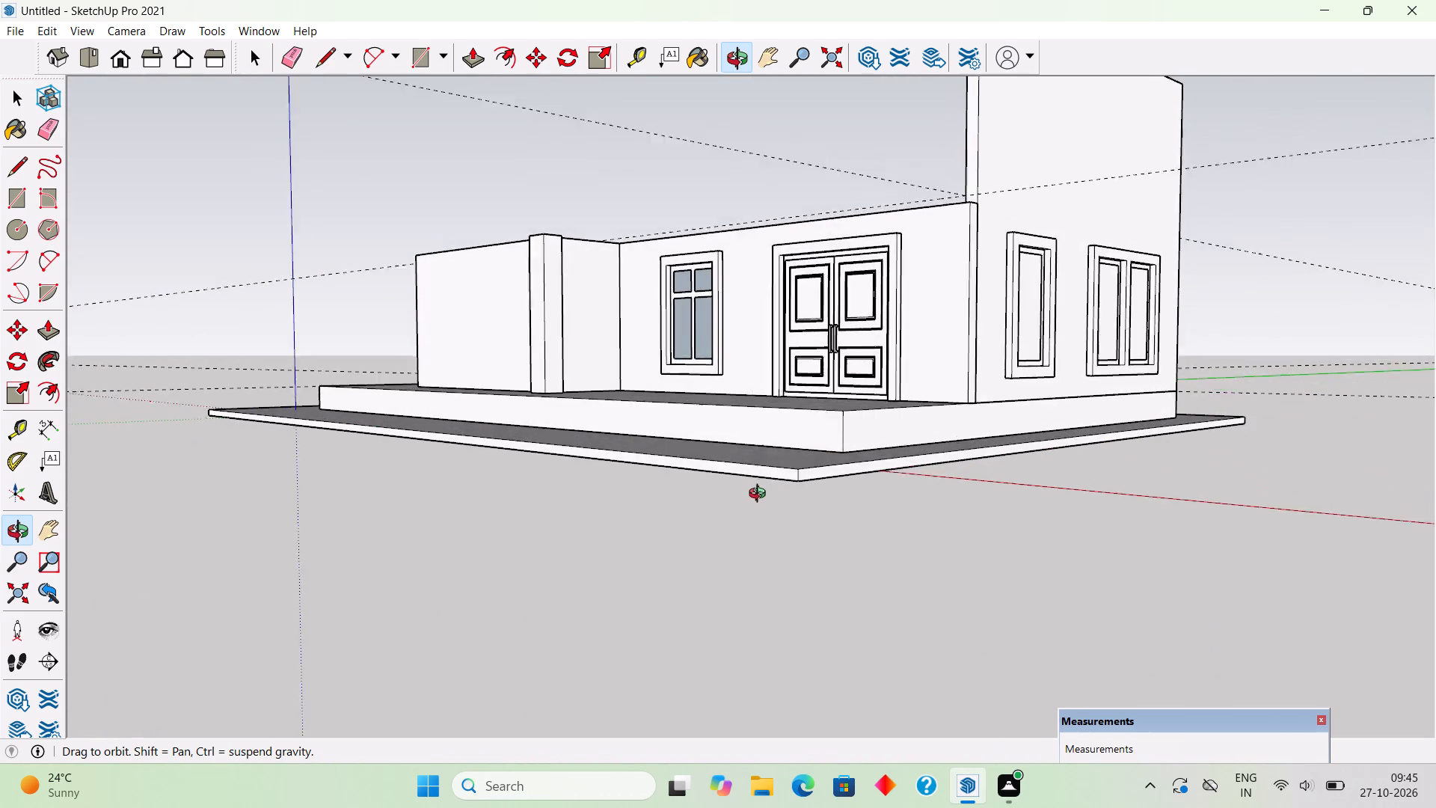
{"action": "middle_click_drag", "start_coordinate": [761, 495], "coordinate": [889, 555]}
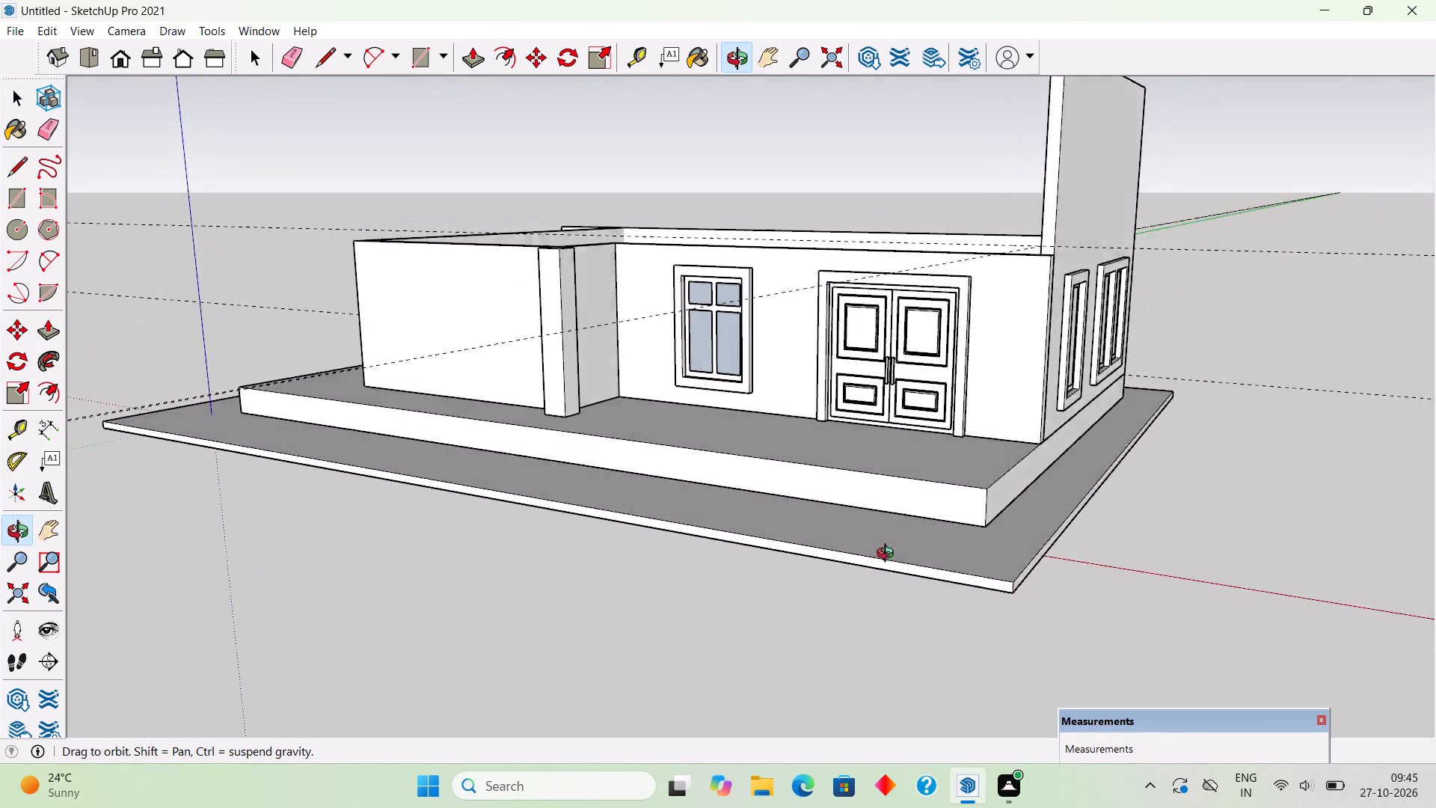
{"action": "middle_click_drag", "start_coordinate": [889, 555], "coordinate": [830, 508]}
{"action": "scroll", "coordinate": [829, 506], "scroll_direction": "up", "scroll_amount": 2}
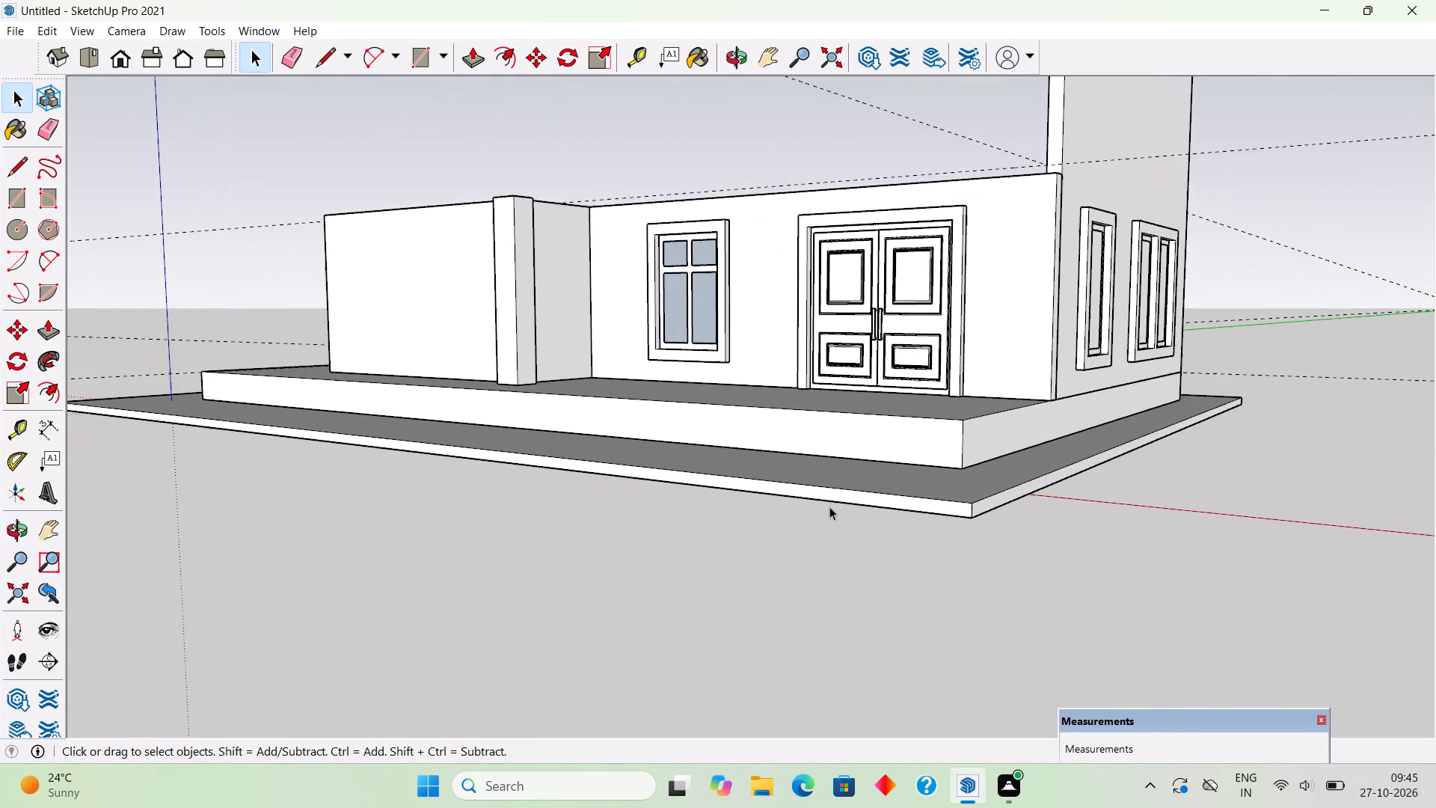
Examine the front facade, rear wall and raised louvred-window wall from several angles.
{"action": "scroll", "coordinate": [829, 506], "scroll_direction": "down", "scroll_amount": 4}
{"action": "middle_click_drag", "start_coordinate": [876, 477], "coordinate": [794, 446]}
{"action": "scroll", "coordinate": [788, 447], "scroll_direction": "down", "scroll_amount": 4}
{"action": "middle_click_drag", "start_coordinate": [725, 432], "coordinate": [734, 482]}
{"action": "scroll", "coordinate": [734, 482], "scroll_direction": "up", "scroll_amount": 2}
{"action": "middle_click_drag", "start_coordinate": [770, 459], "coordinate": [1143, 493]}
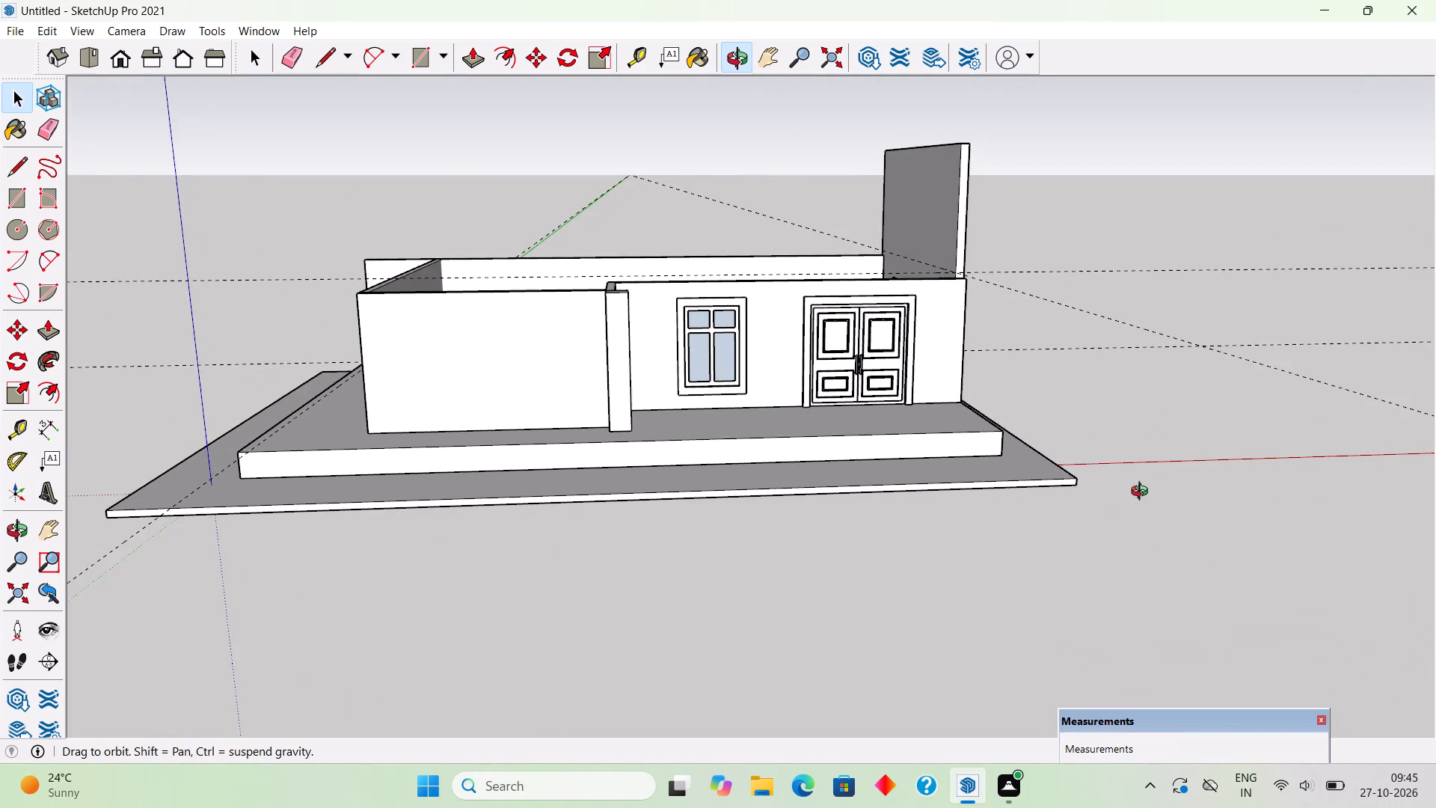
{"action": "middle_click_drag", "start_coordinate": [1143, 493], "coordinate": [648, 511]}
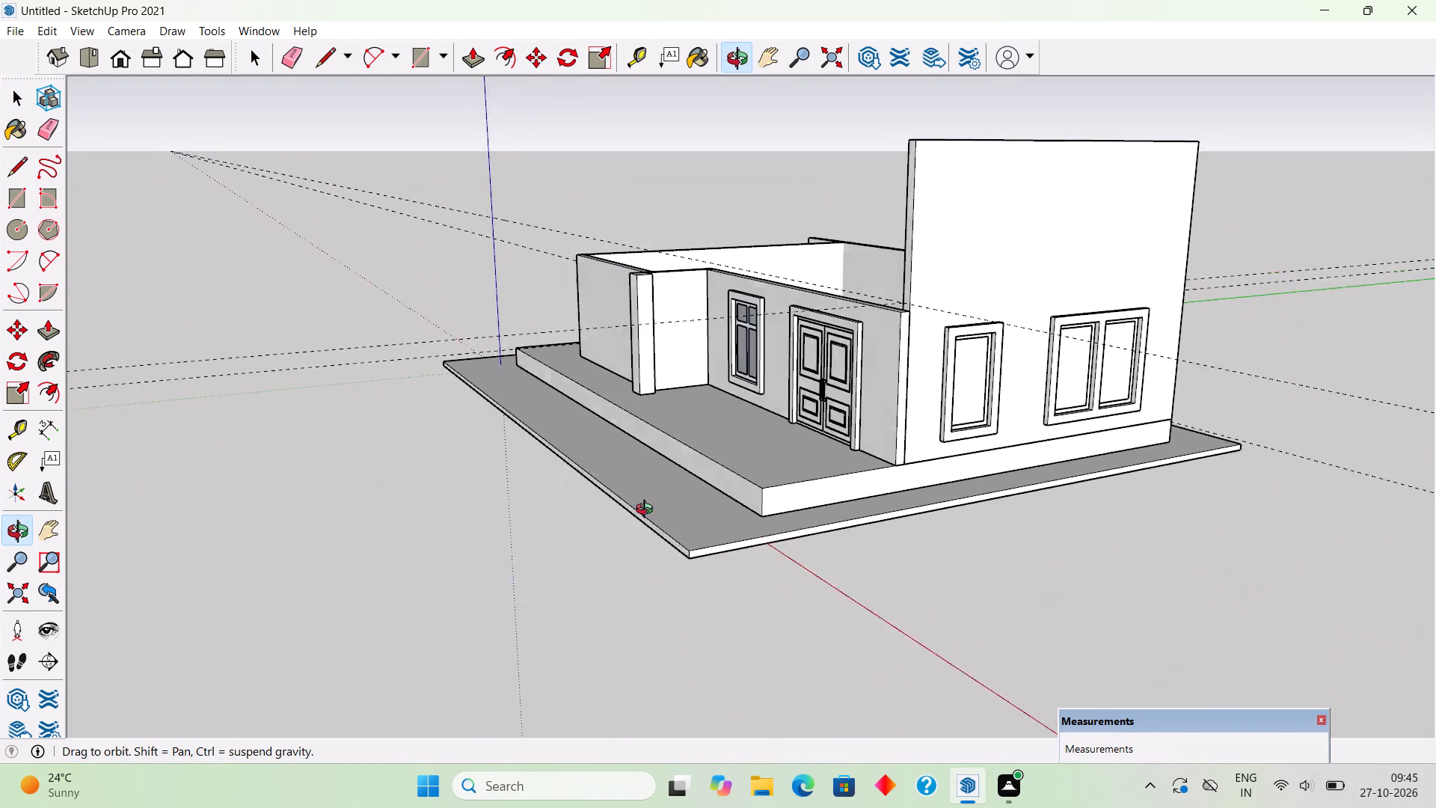
{"action": "middle_click_drag", "start_coordinate": [648, 511], "coordinate": [697, 517]}
{"action": "scroll", "coordinate": [702, 515], "scroll_direction": "down", "scroll_amount": 1}
{"action": "scroll", "coordinate": [1120, 384], "scroll_direction": "up", "scroll_amount": 4}
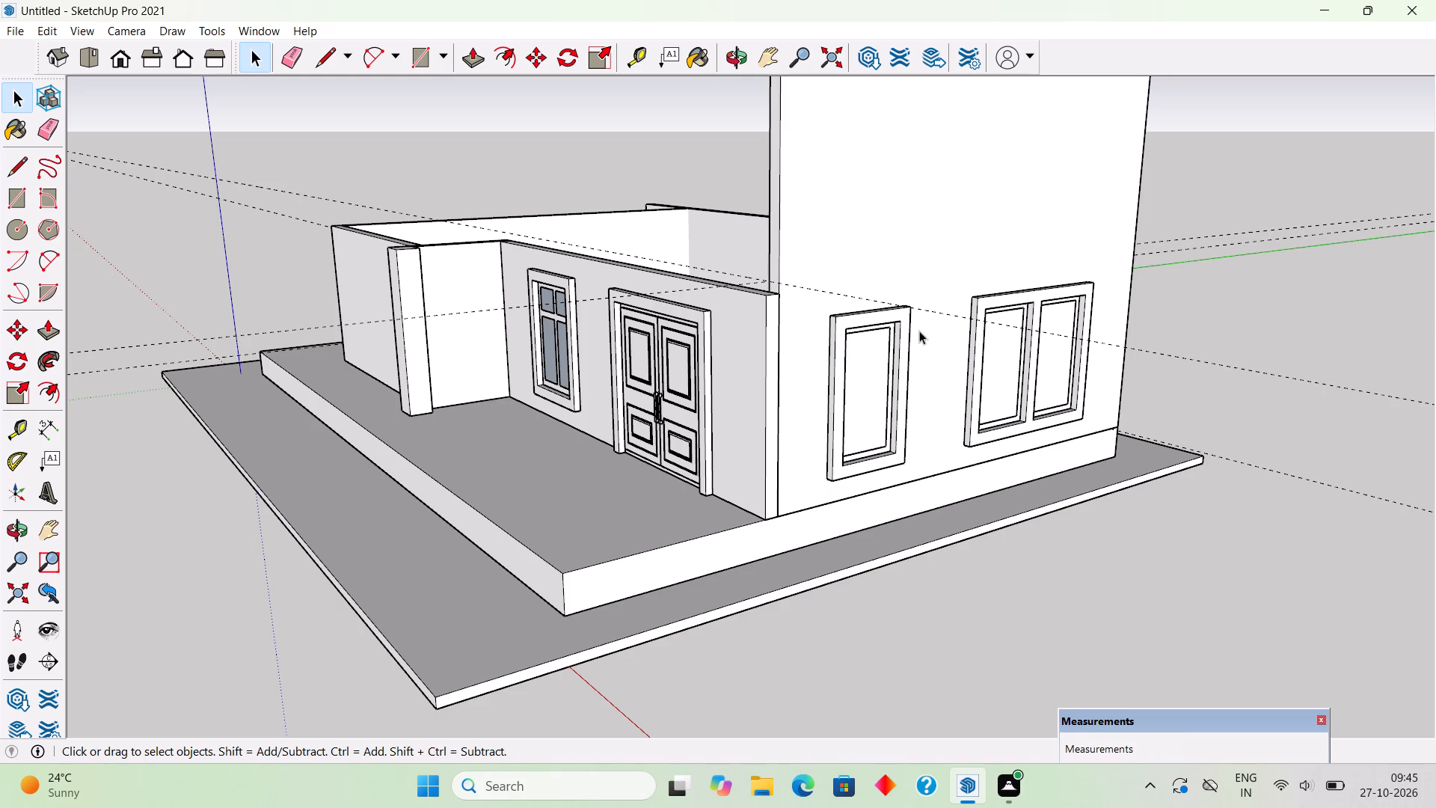
Scale the louvred-window wall and its two windows together to about 0.88 along the green axis, toward the front facade.
{"action": "left_click_drag", "start_coordinate": [764, 236], "coordinate": [886, 388]}
{"action": "left_click_drag", "start_coordinate": [886, 388], "coordinate": [1213, 489]}
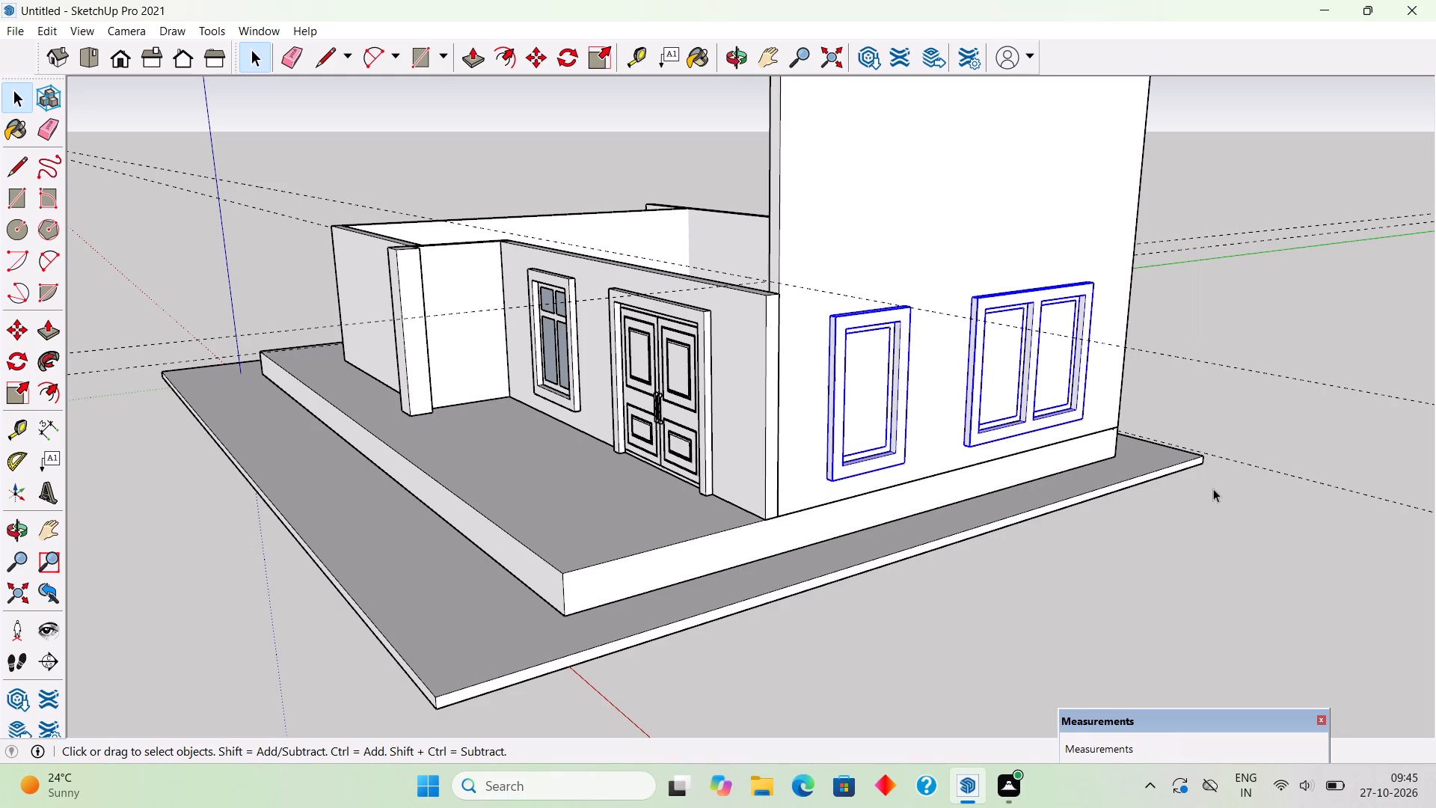
{"action": "scroll", "coordinate": [693, 575], "scroll_direction": "down", "scroll_amount": 4}
{"action": "middle_click_drag", "start_coordinate": [773, 475], "coordinate": [792, 435]}
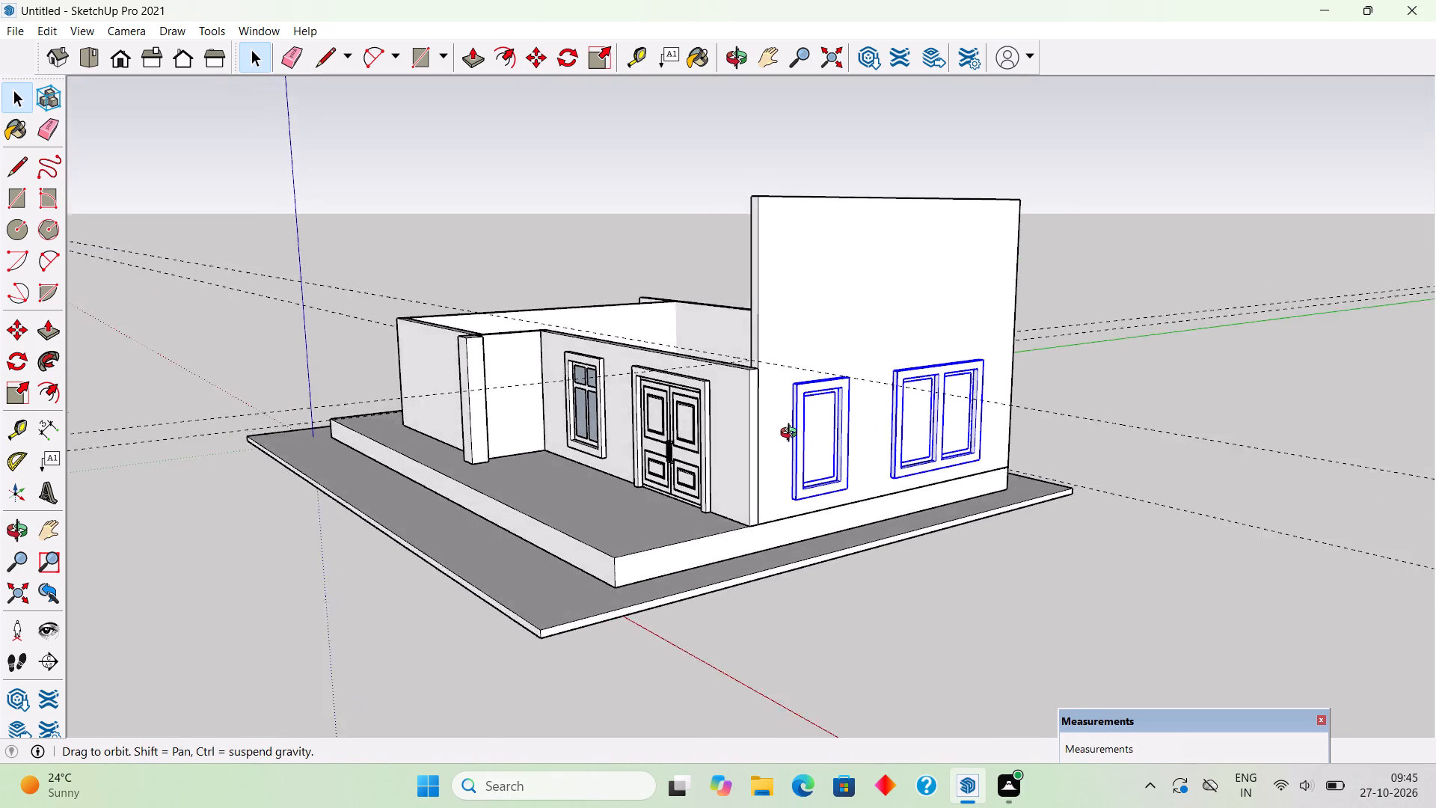
{"action": "middle_click_drag", "start_coordinate": [792, 435], "coordinate": [739, 512]}
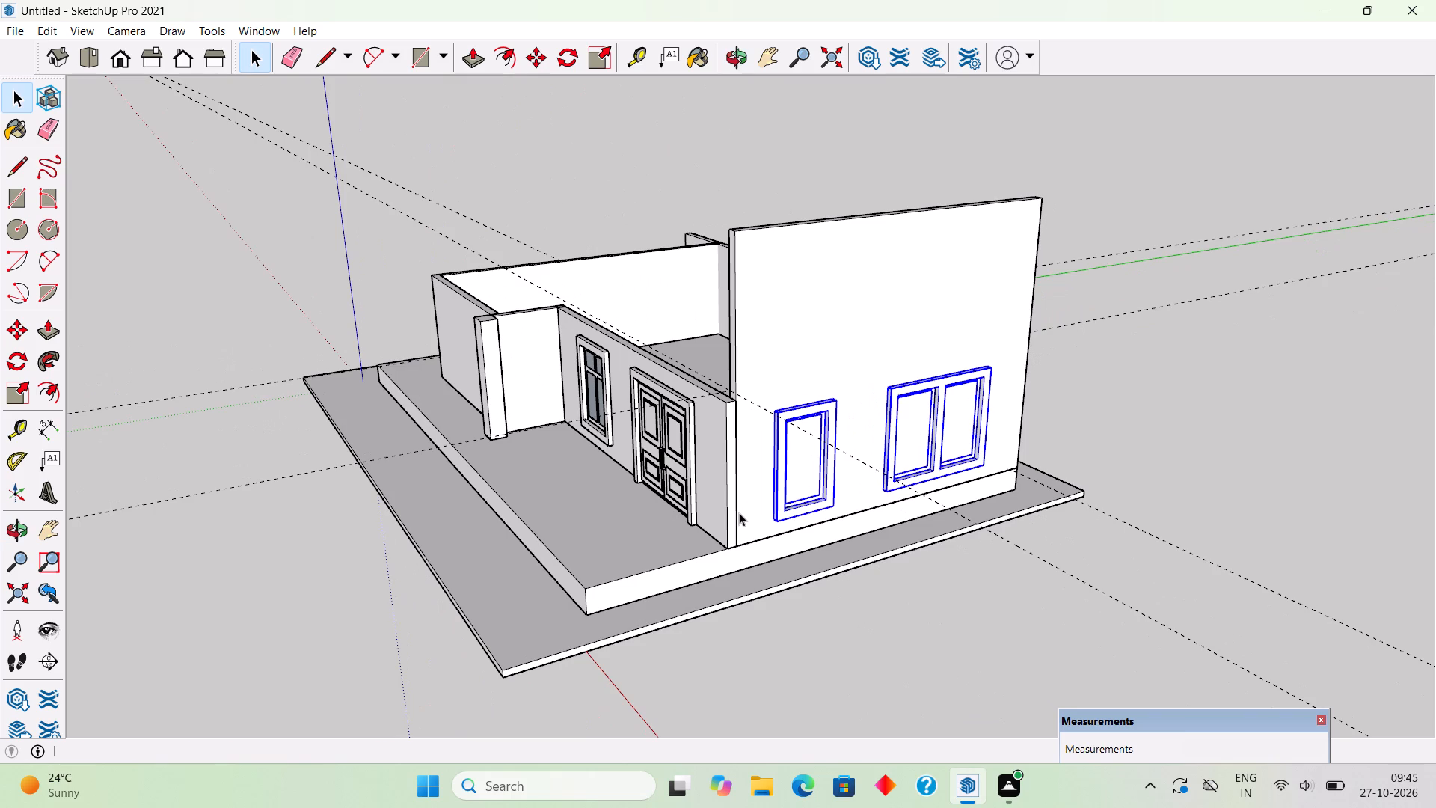
{"action": "left_click", "coordinate": [763, 373], "text": "ctrl"}
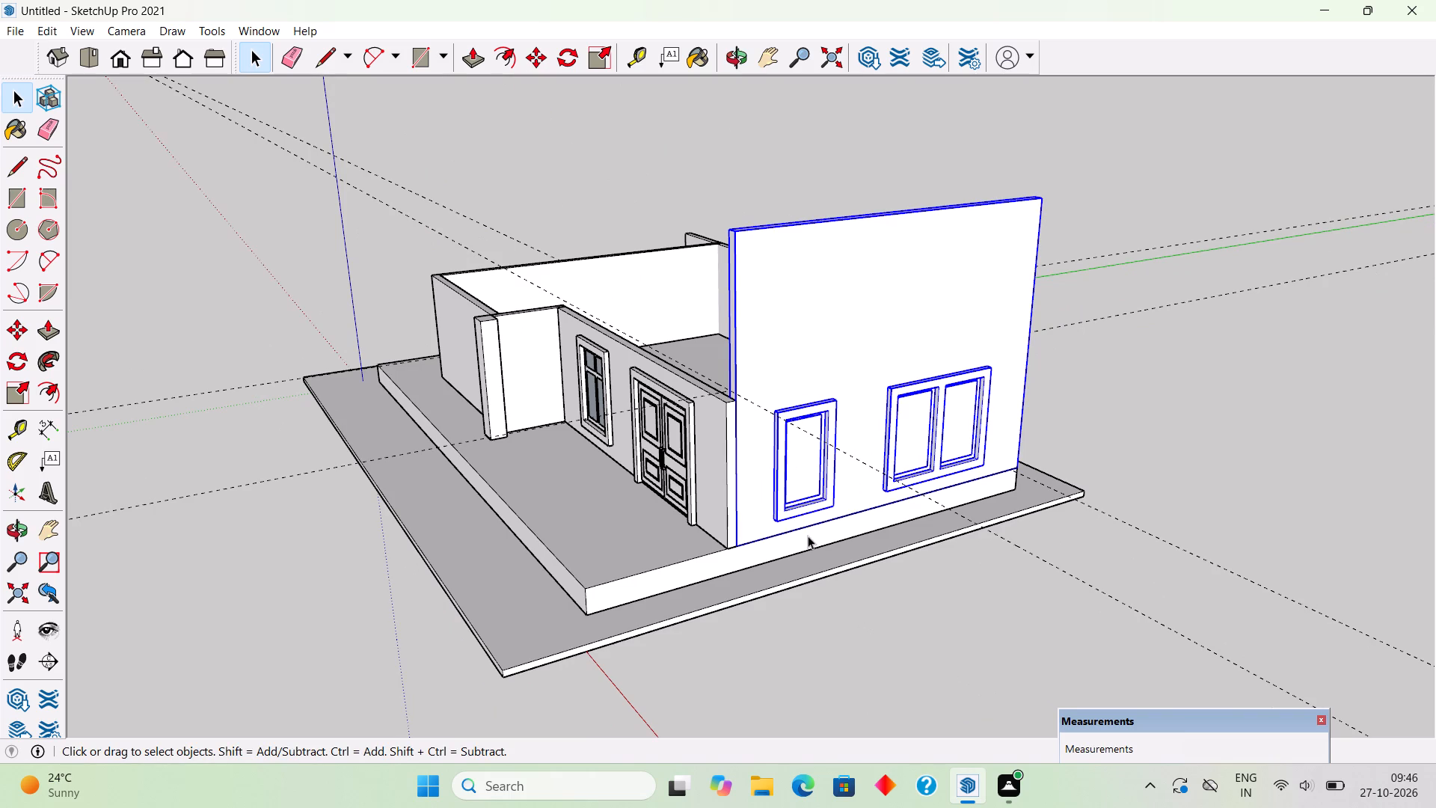
{"action": "scroll", "coordinate": [913, 512], "scroll_direction": "down", "scroll_amount": 4}
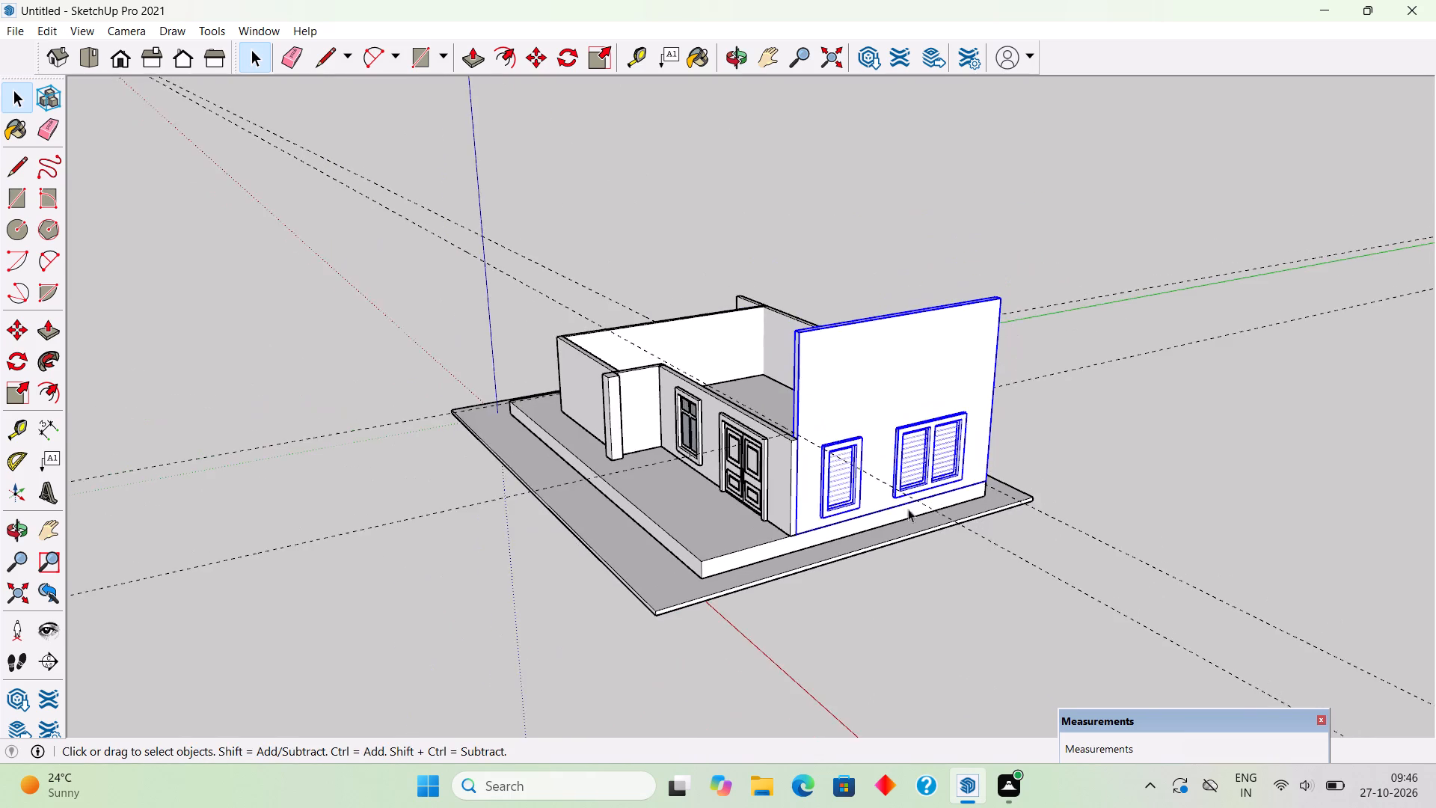
{"action": "middle_click_drag", "start_coordinate": [855, 474], "coordinate": [0, 468]}
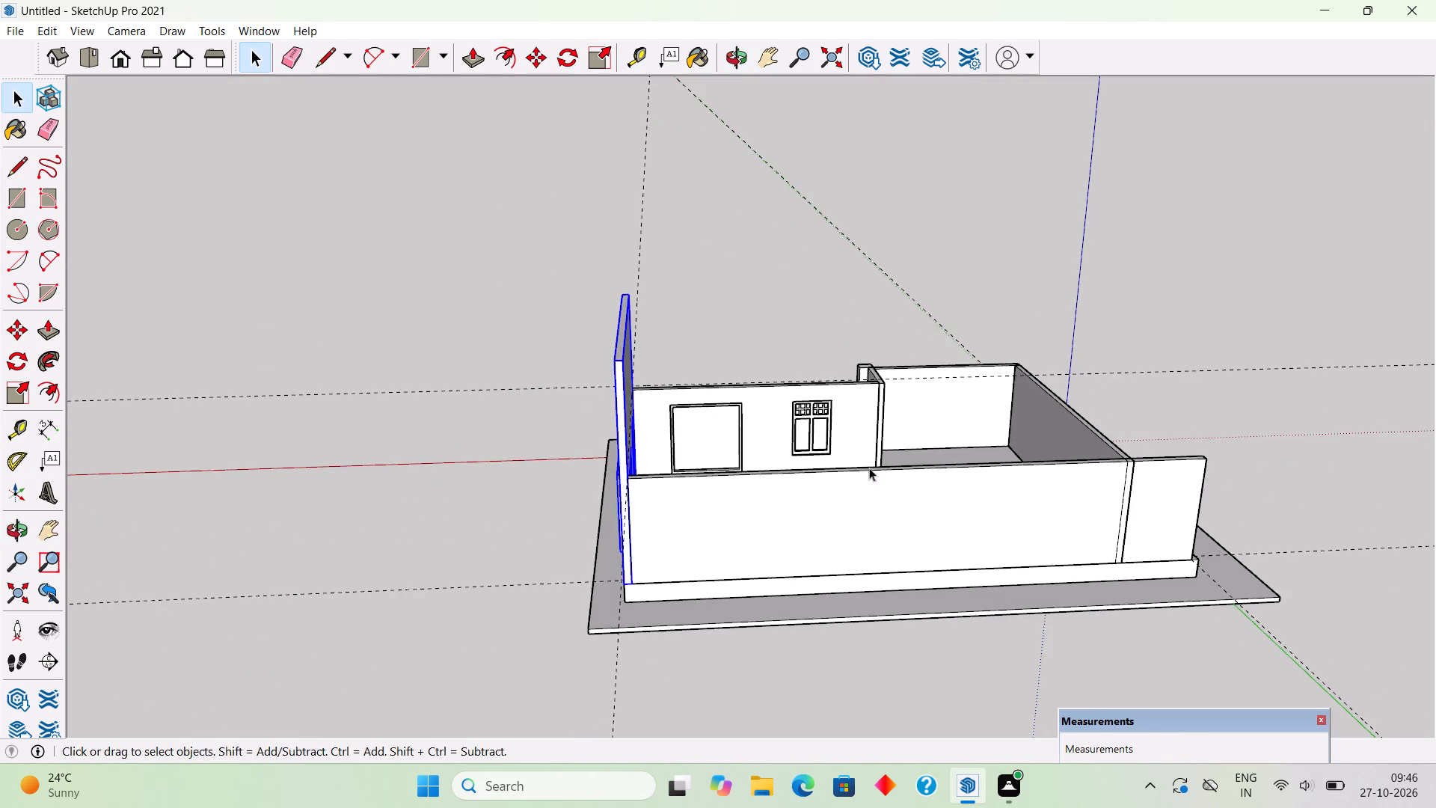
{"action": "middle_click_drag", "start_coordinate": [829, 479], "coordinate": [1206, 456]}
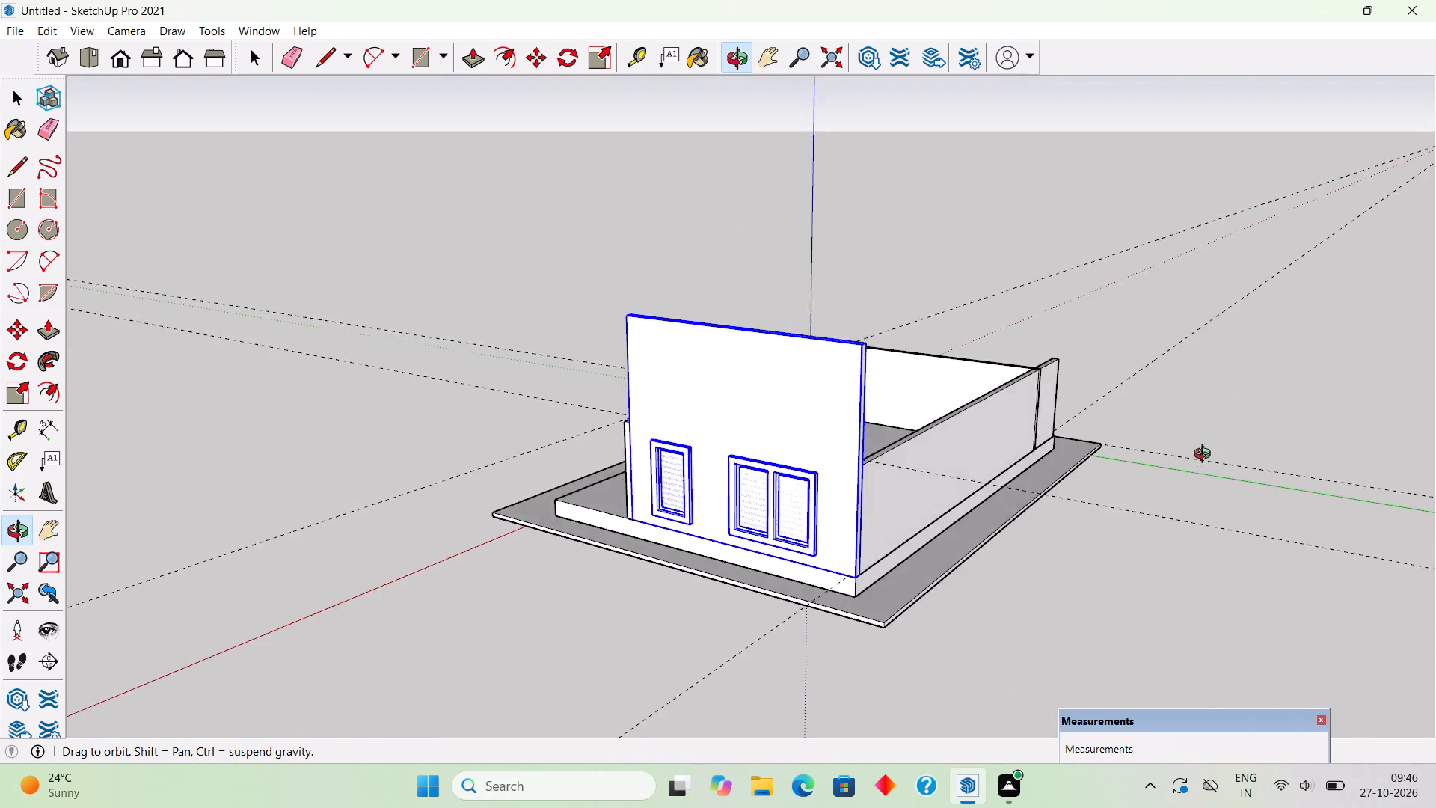
{"action": "middle_click_drag", "start_coordinate": [1206, 456], "coordinate": [1399, 424]}
{"action": "key", "text": "s"}
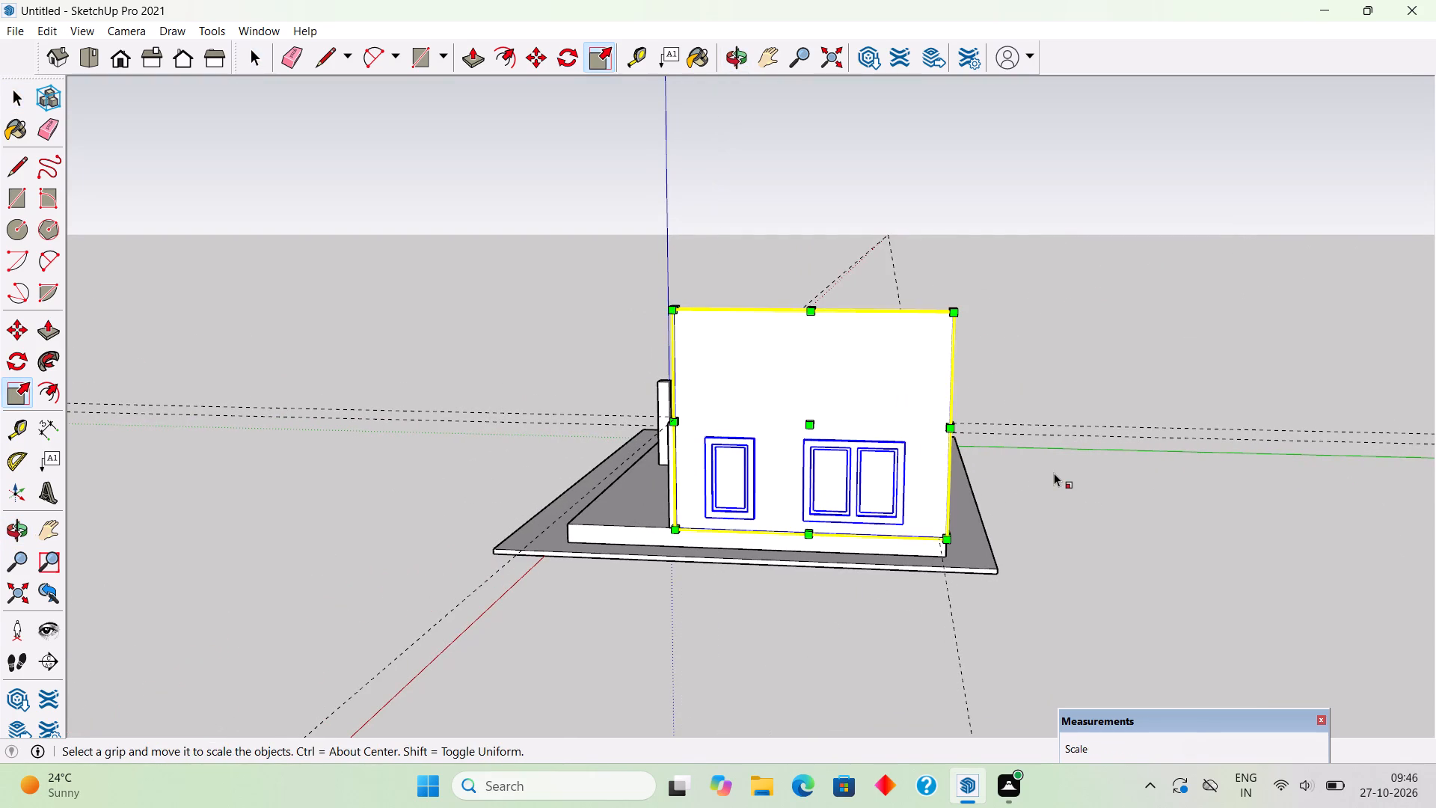
{"action": "scroll", "coordinate": [1054, 473], "scroll_direction": "up", "scroll_amount": 3}
{"action": "middle_click_drag", "start_coordinate": [904, 469], "coordinate": [732, 463]}
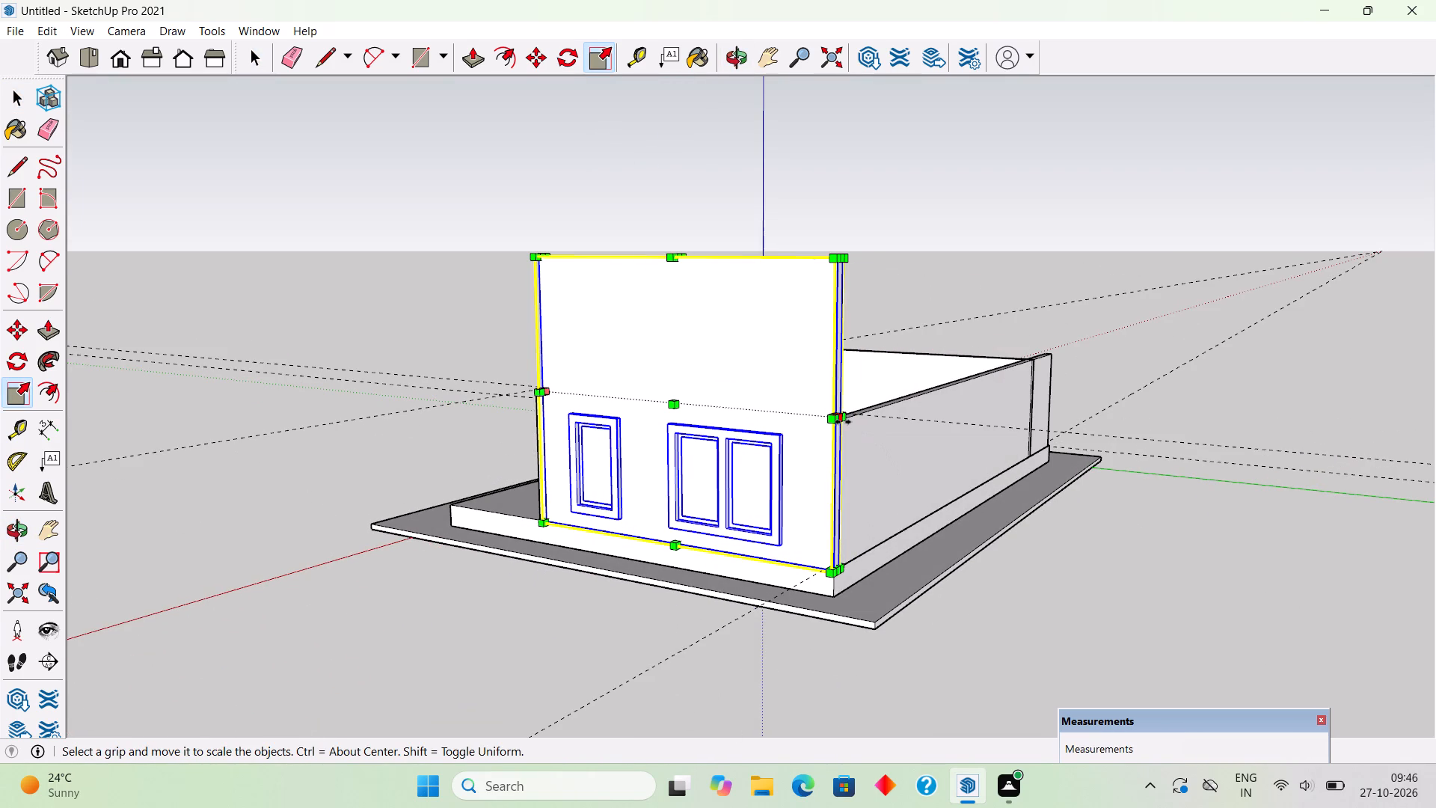
{"action": "left_click", "coordinate": [843, 422]}
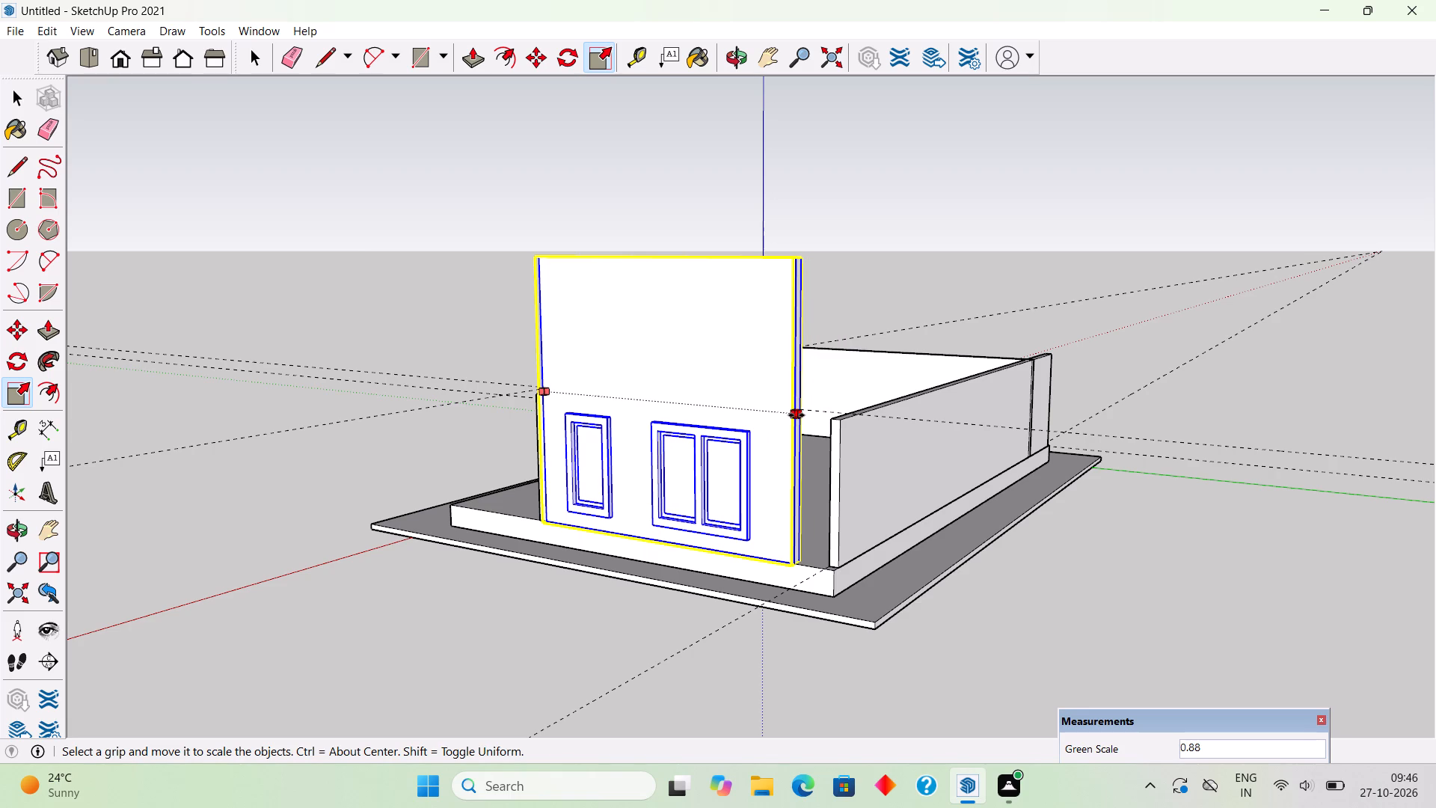
{"action": "left_click", "coordinate": [797, 415]}
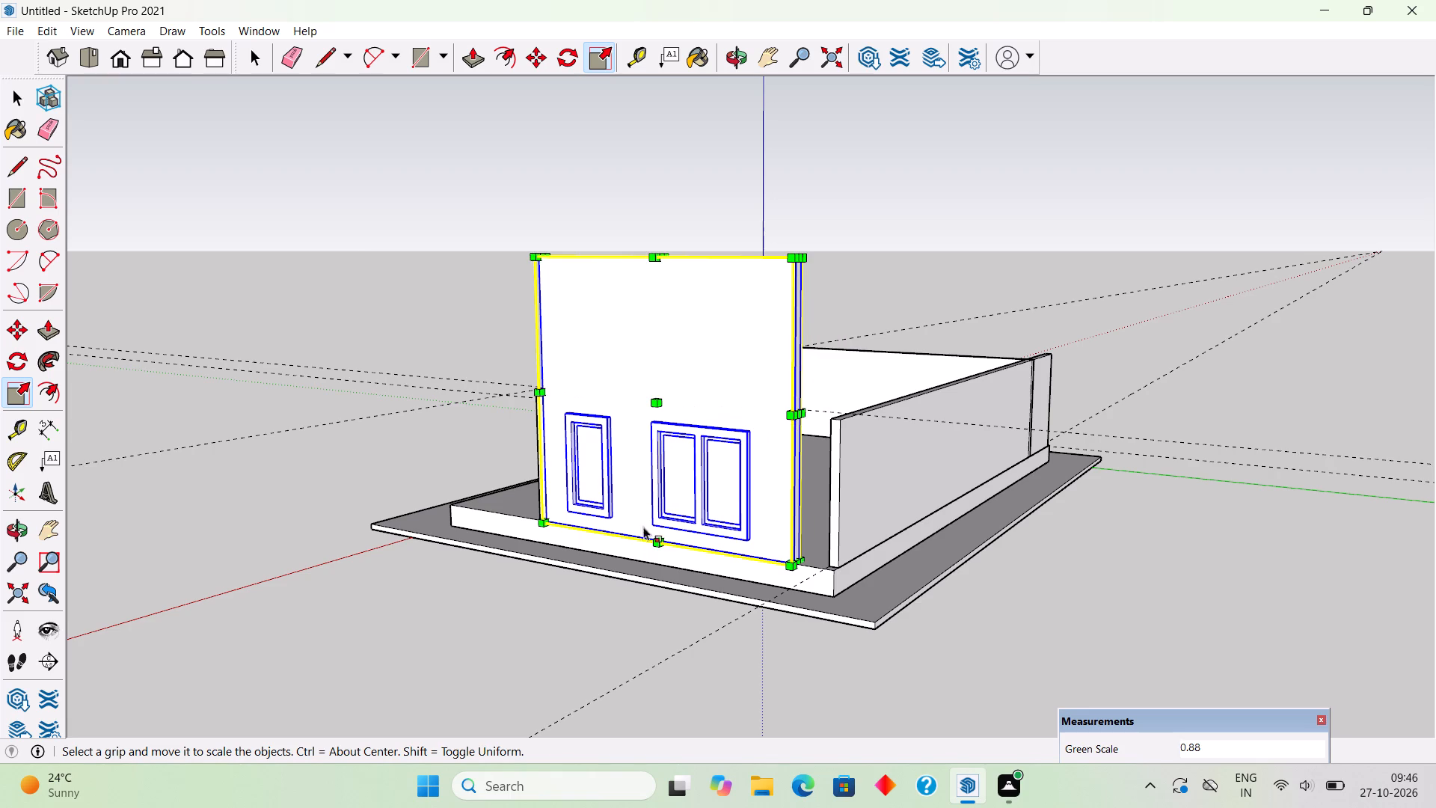
{"action": "middle_click_drag", "start_coordinate": [702, 560], "coordinate": [1351, 547]}
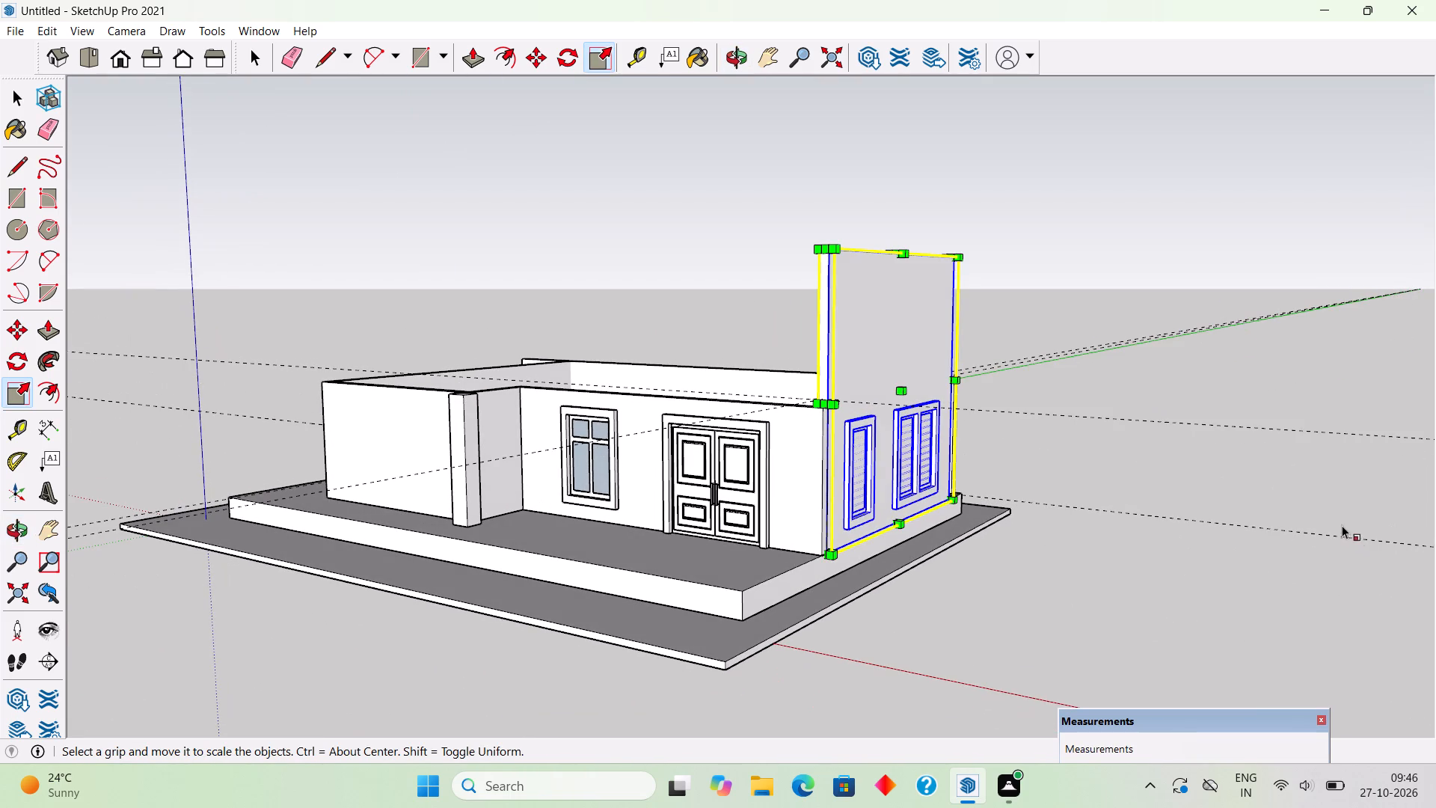
{"action": "key", "text": "space"}
{"action": "left_click", "coordinate": [1082, 585]}
Examine the shortened louvred-window wall and its gap to the rear wall from several angles.
{"action": "scroll", "coordinate": [734, 610], "scroll_direction": "up", "scroll_amount": 5}
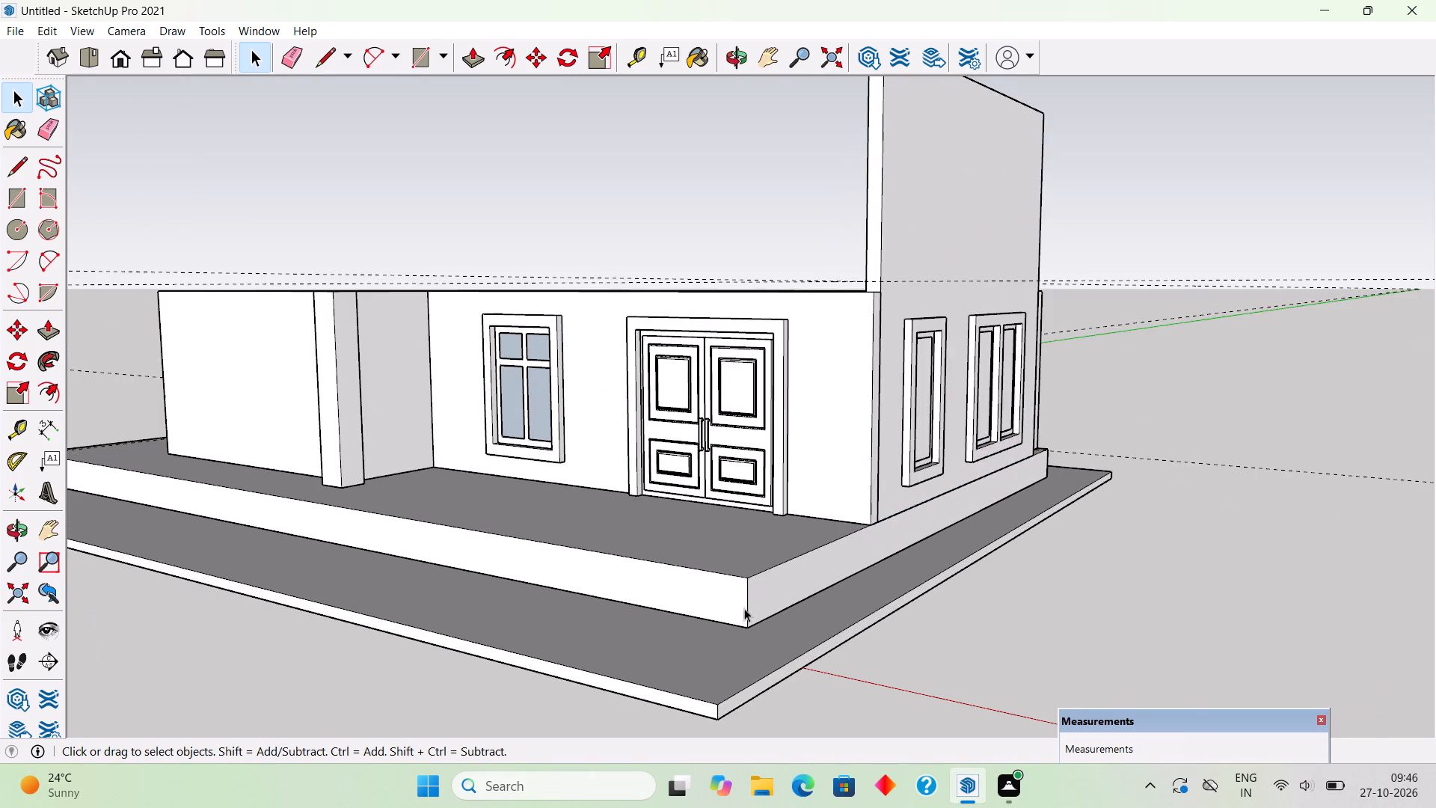
{"action": "middle_click_drag", "start_coordinate": [799, 585], "coordinate": [316, 600]}
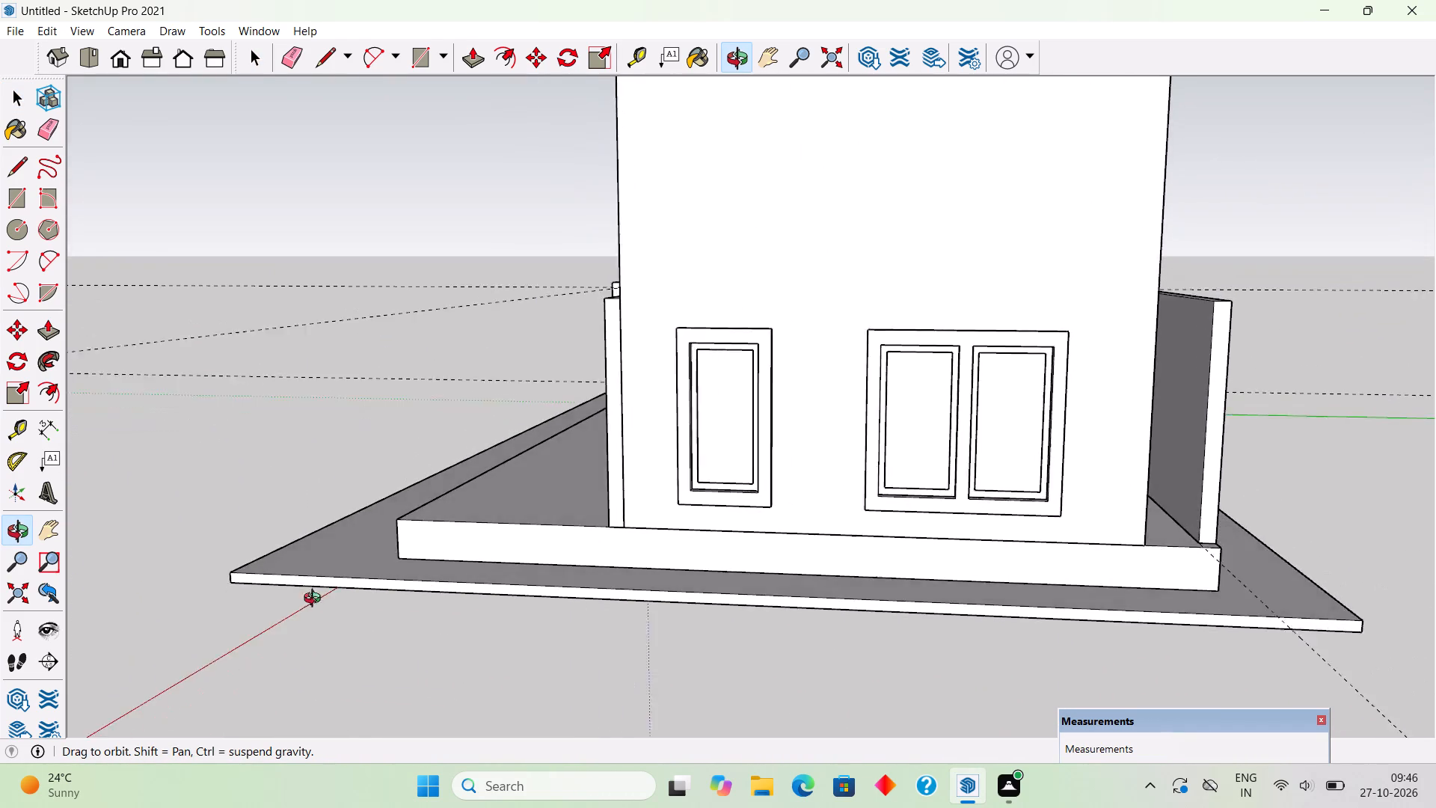
{"action": "middle_click_drag", "start_coordinate": [316, 600], "coordinate": [677, 563]}
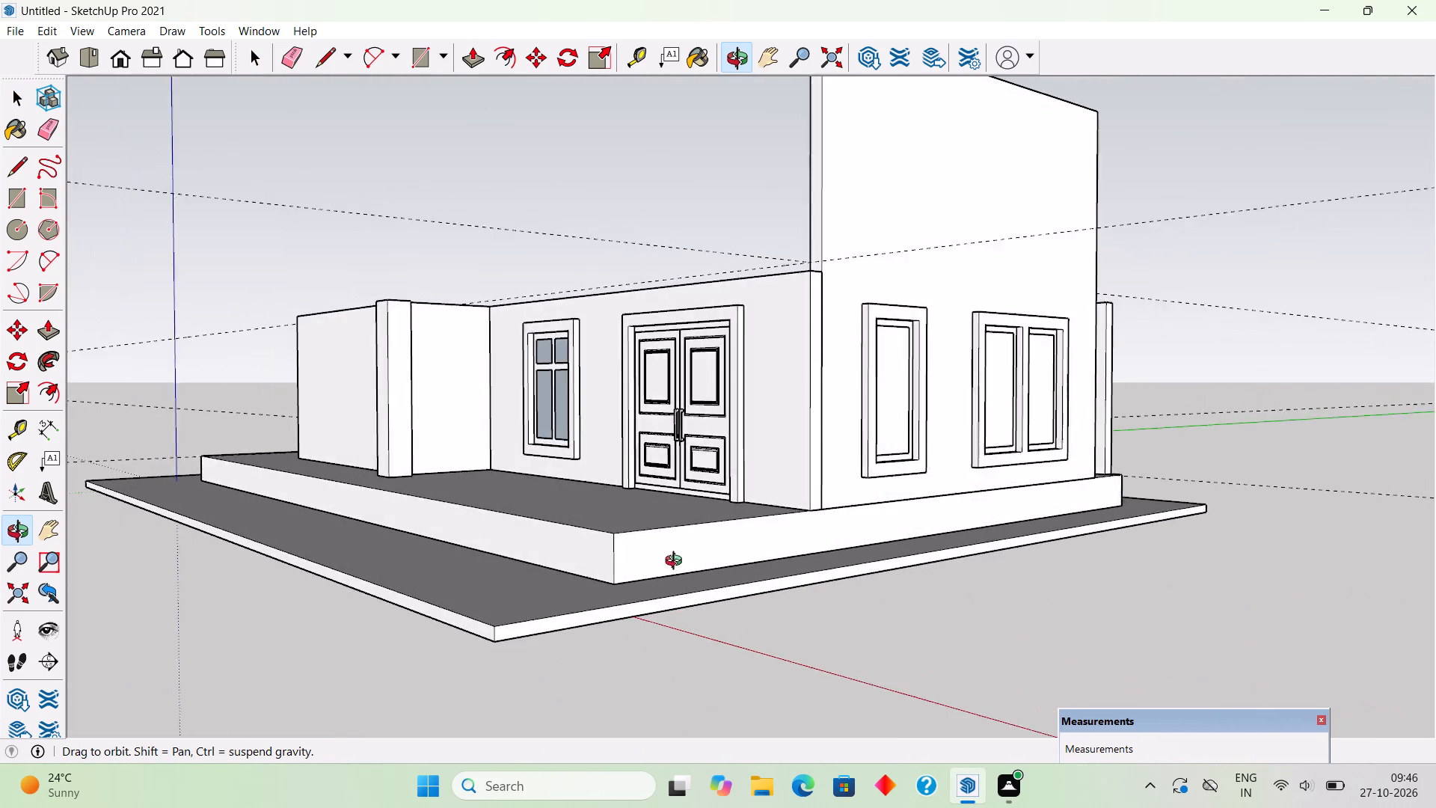
{"action": "middle_click_drag", "start_coordinate": [677, 563], "coordinate": [864, 616]}
{"action": "scroll", "coordinate": [859, 610], "scroll_direction": "down", "scroll_amount": 3}
{"action": "middle_click_drag", "start_coordinate": [853, 560], "coordinate": [690, 523]}
{"action": "scroll", "coordinate": [690, 523], "scroll_direction": "up", "scroll_amount": 2}
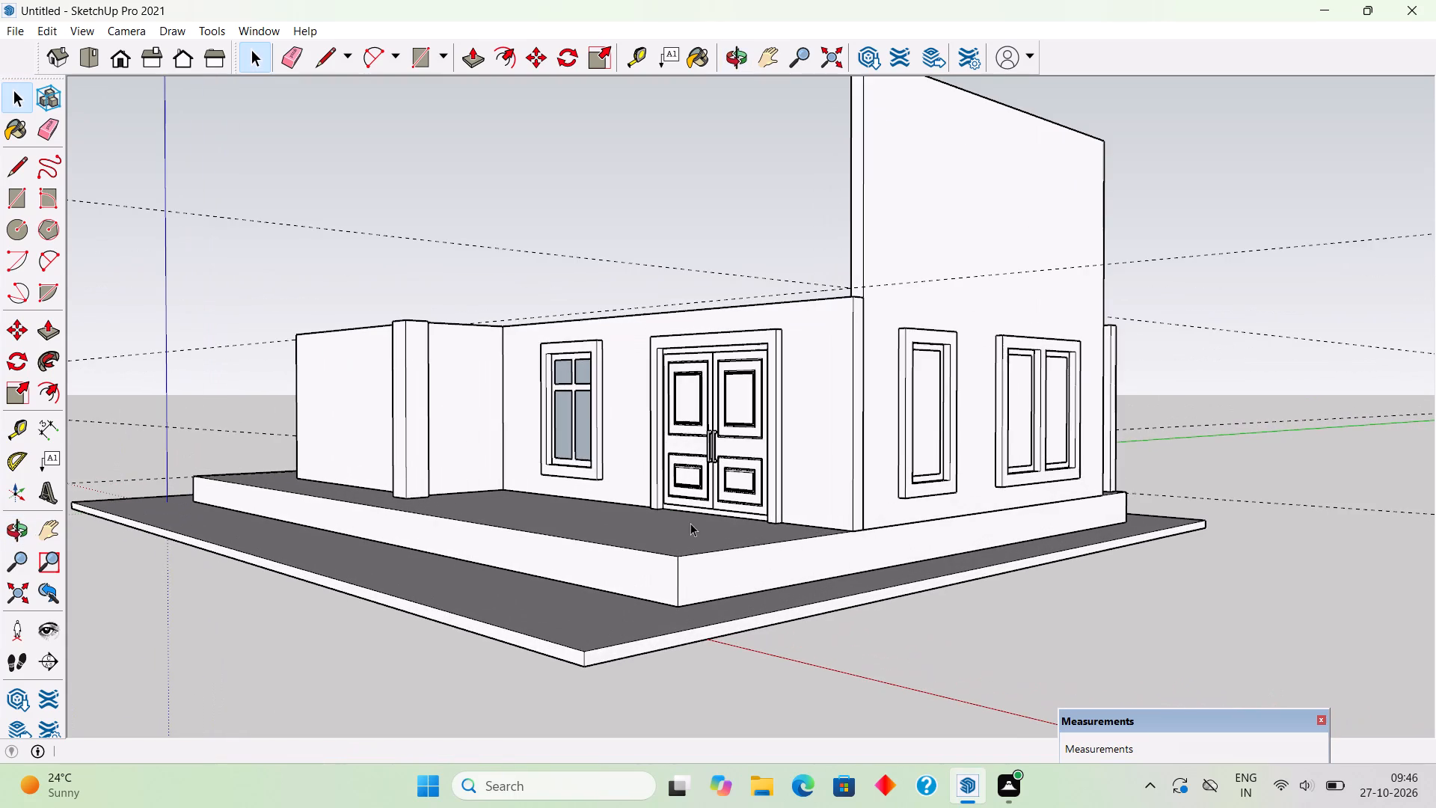
{"action": "middle_click_drag", "start_coordinate": [748, 541], "coordinate": [457, 592]}
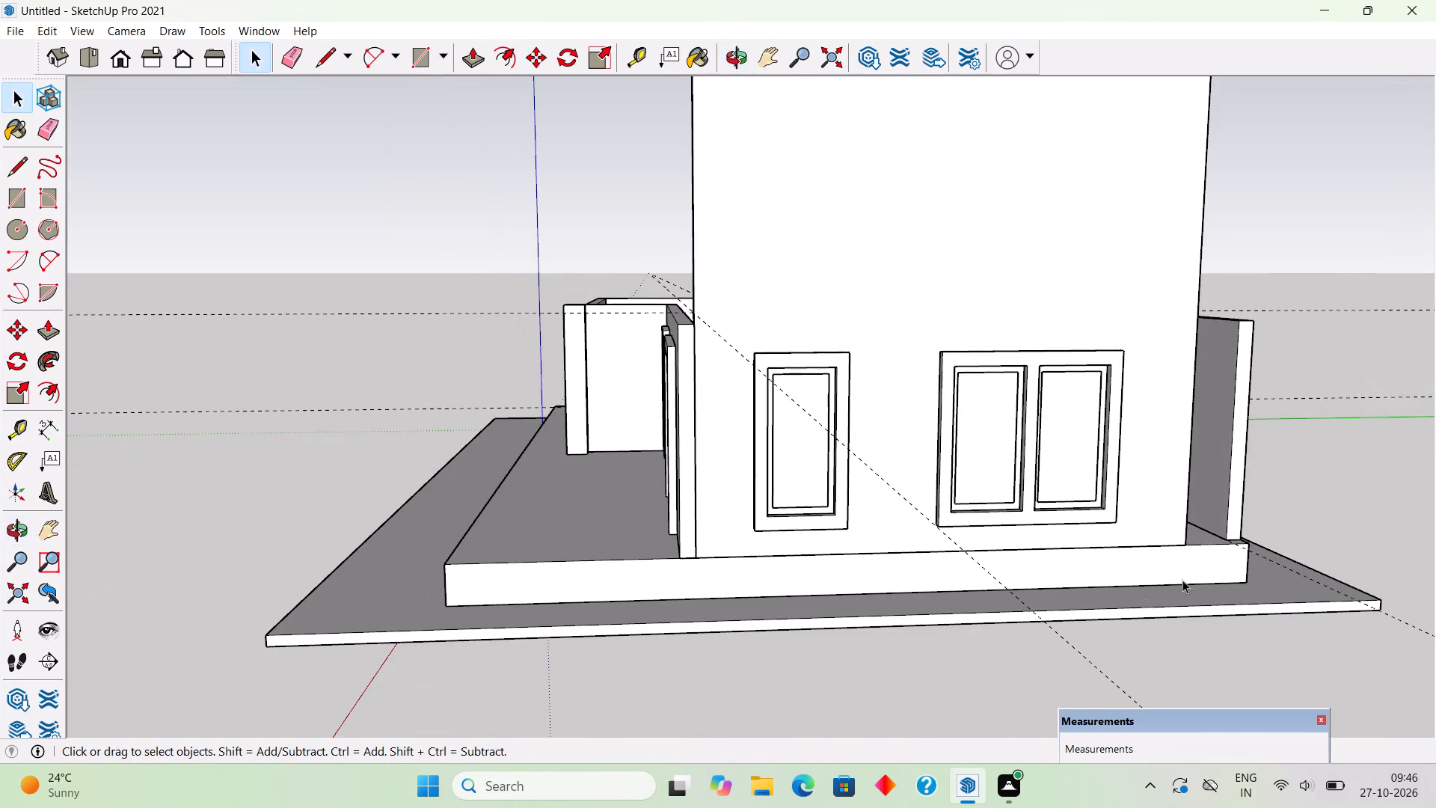
{"action": "middle_click_drag", "start_coordinate": [1123, 598], "coordinate": [780, 600]}
{"action": "scroll", "coordinate": [785, 608], "scroll_direction": "down", "scroll_amount": 1}
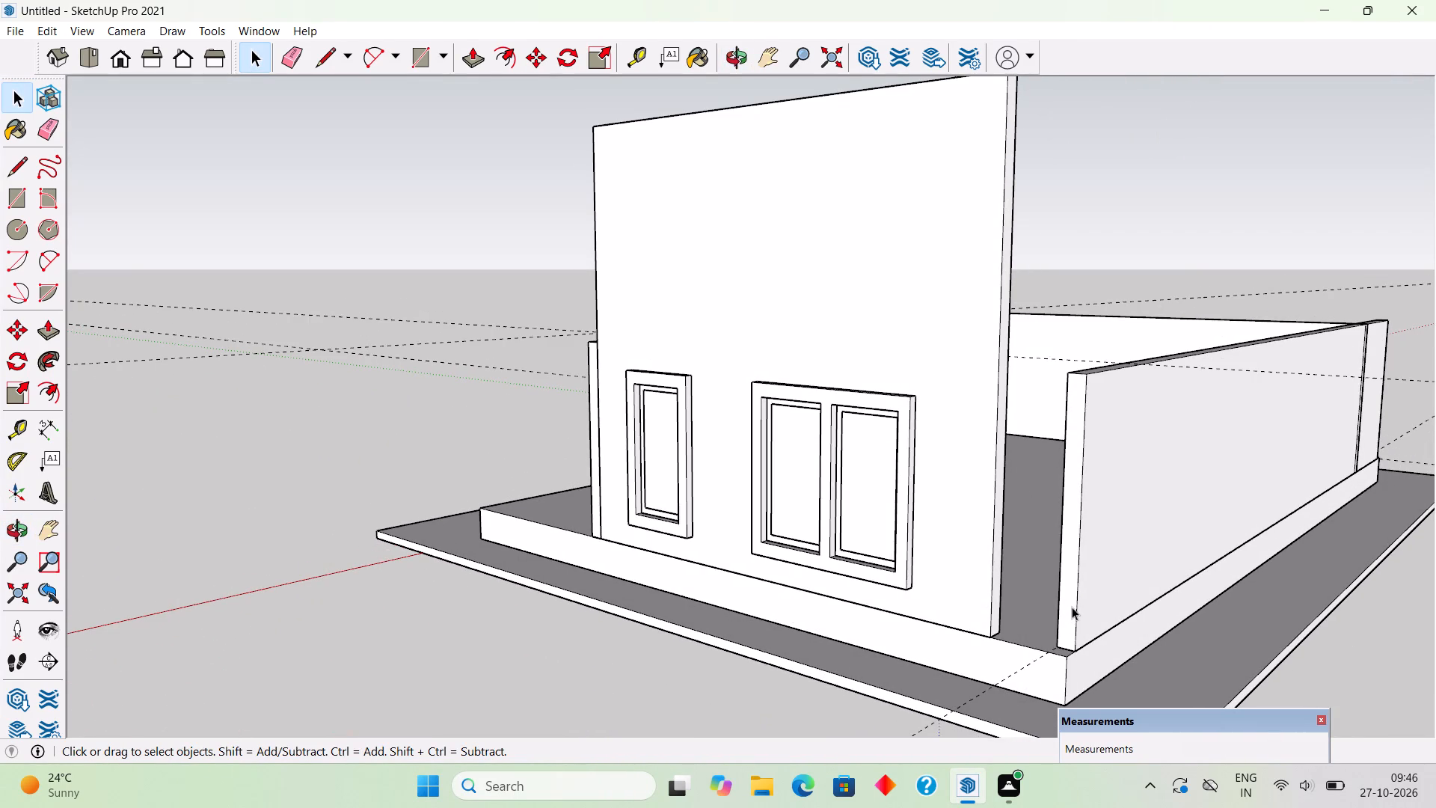
Move the rear wall about 3' 3 9/16" along the green axis so its lower corner meets the louvred-window wall's corner.
{"action": "left_click", "coordinate": [1072, 607]}
{"action": "scroll", "coordinate": [1049, 661], "scroll_direction": "up", "scroll_amount": 11}
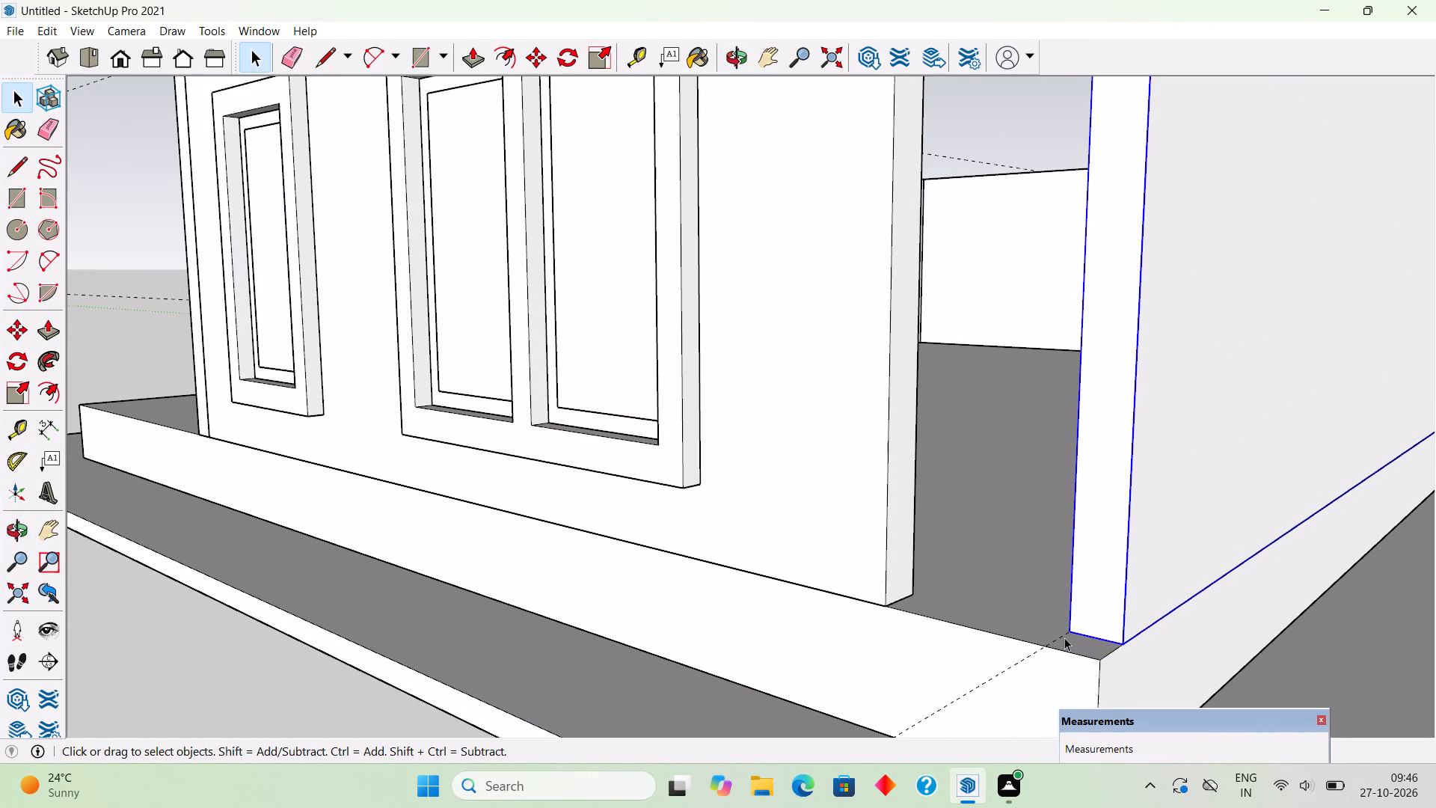
{"action": "middle_click_drag", "start_coordinate": [1211, 640], "coordinate": [992, 644]}
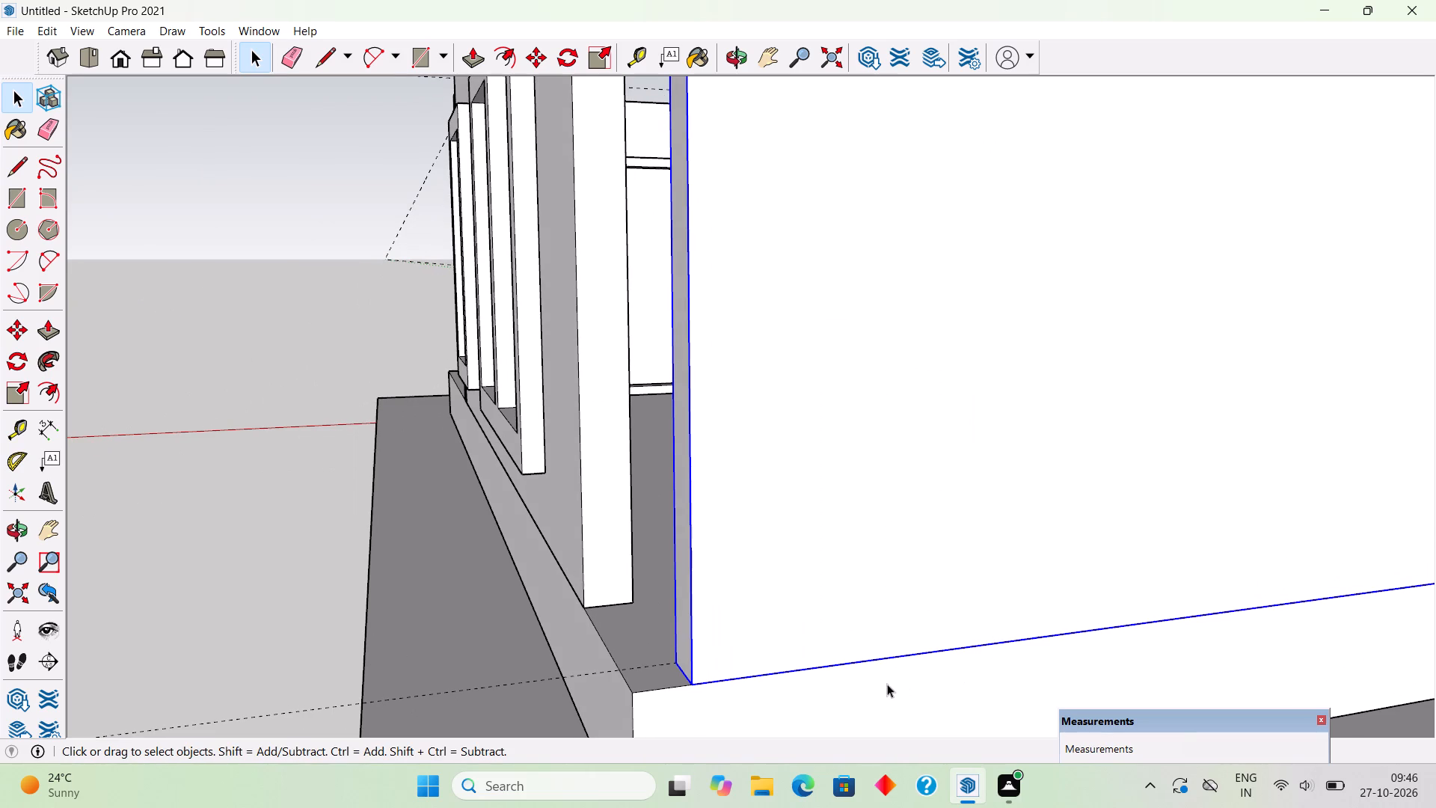
{"action": "key", "text": "m"}
{"action": "left_click", "coordinate": [699, 685]}
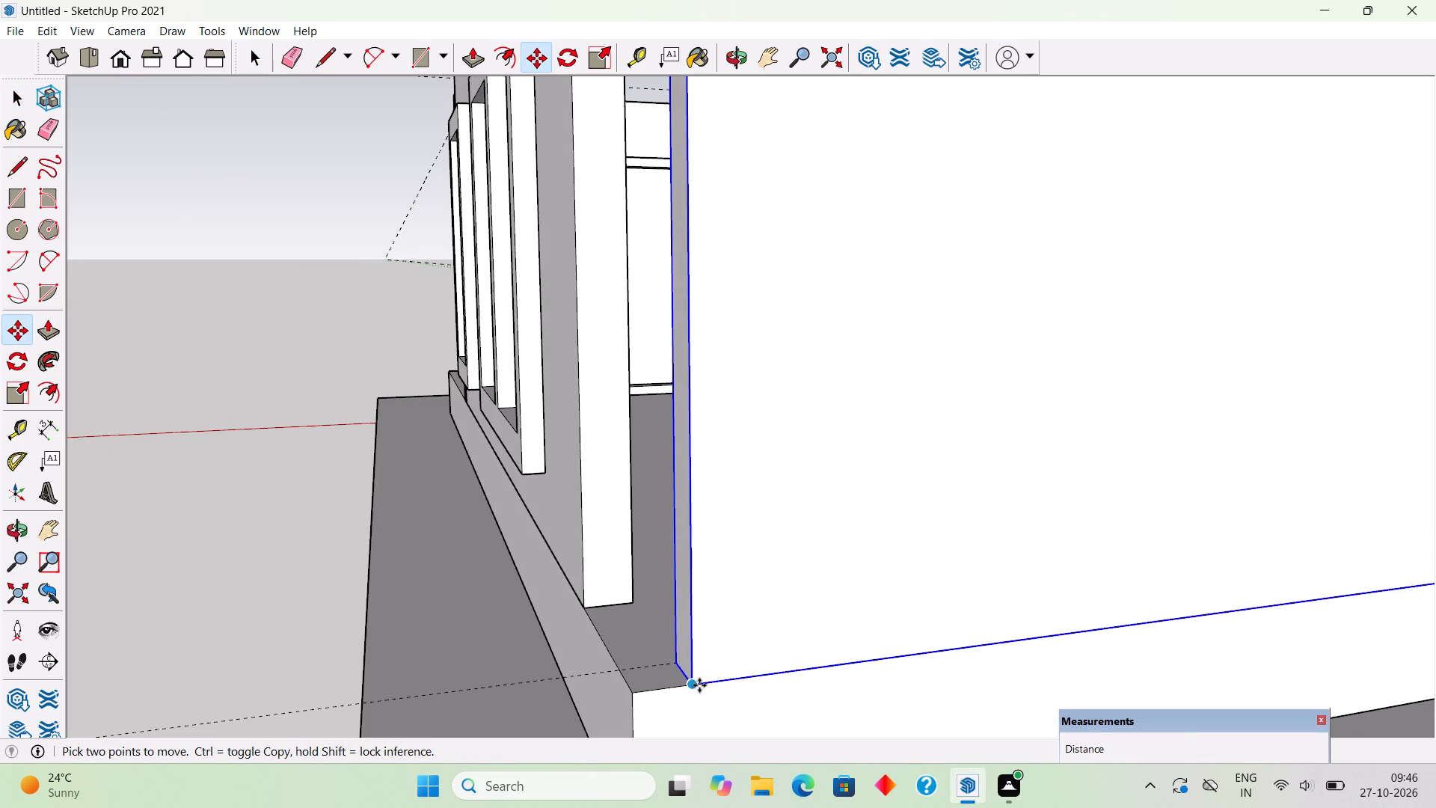
{"action": "left_click", "coordinate": [627, 607]}
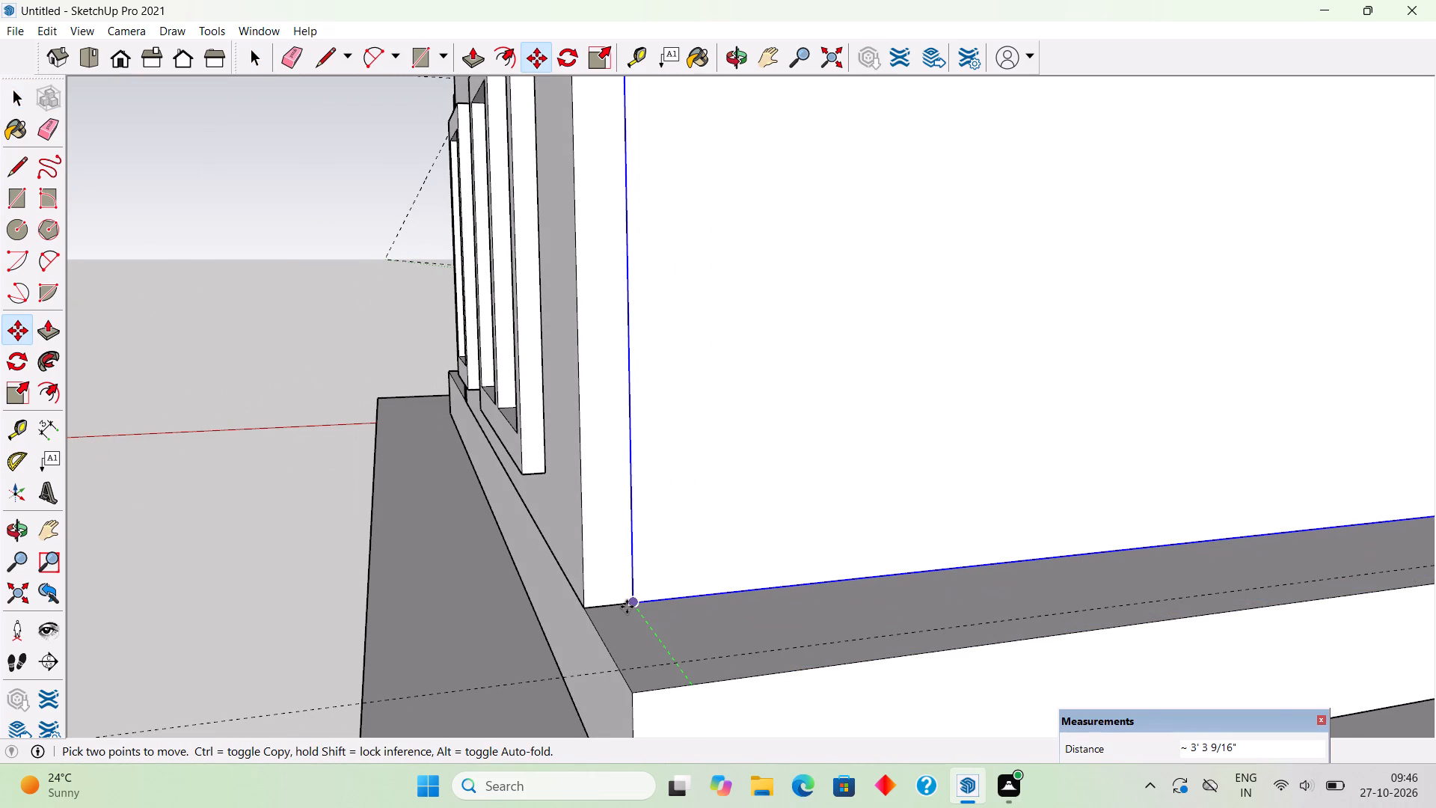
{"action": "key", "text": "space"}
{"action": "scroll", "coordinate": [627, 607], "scroll_direction": "down", "scroll_amount": 5}
{"action": "left_click", "coordinate": [382, 552]}
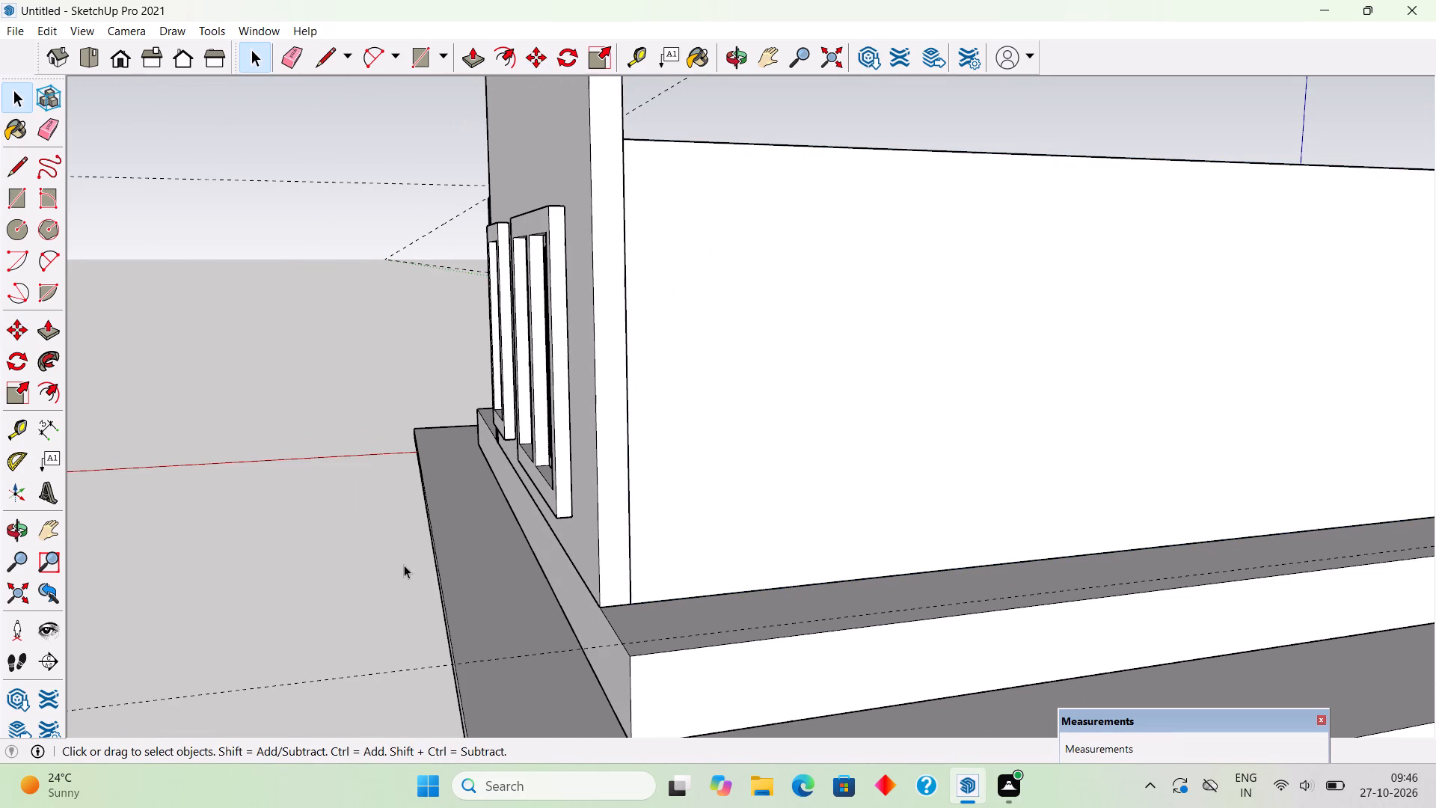
Open the end wall's group, which projects past the moved rear wall, for editing.
{"action": "scroll", "coordinate": [405, 693], "scroll_direction": "down", "scroll_amount": 4}
{"action": "scroll", "coordinate": [452, 571], "scroll_direction": "down", "scroll_amount": 5}
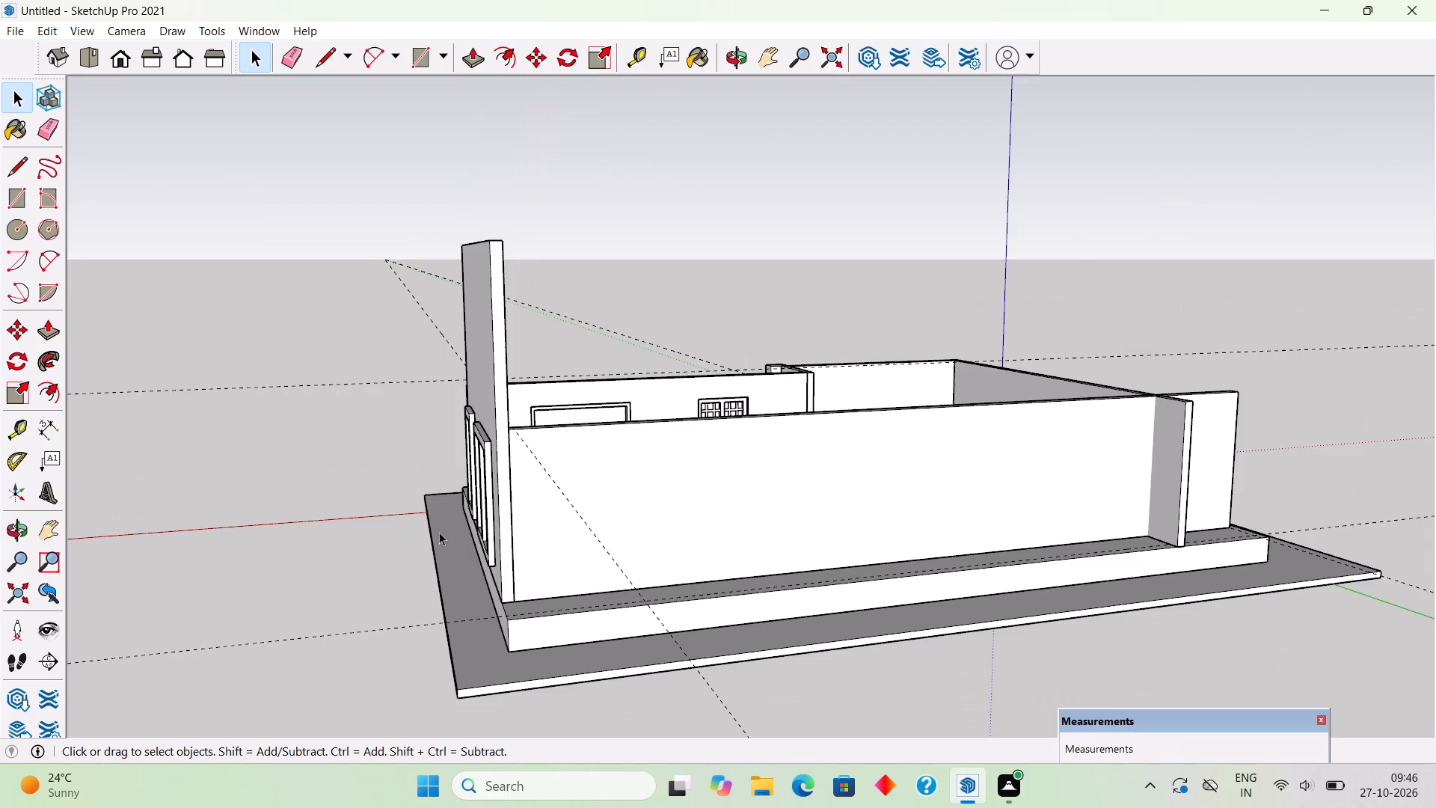
{"action": "middle_click_drag", "start_coordinate": [444, 567], "coordinate": [1028, 607]}
{"action": "middle_click_drag", "start_coordinate": [297, 557], "coordinate": [887, 550]}
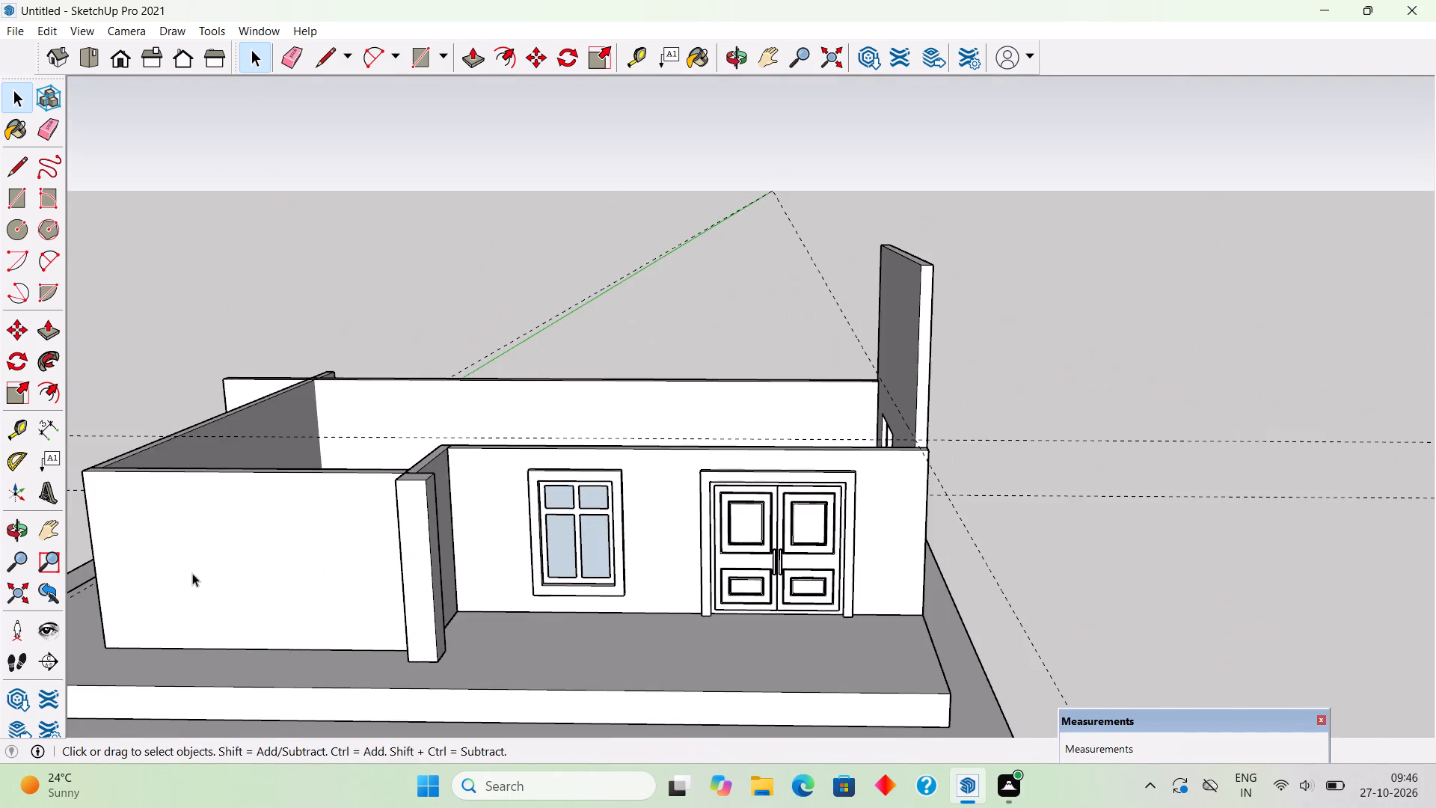
{"action": "middle_click_drag", "start_coordinate": [274, 598], "coordinate": [947, 520]}
{"action": "scroll", "coordinate": [521, 448], "scroll_direction": "down", "scroll_amount": 7}
{"action": "middle_click_drag", "start_coordinate": [557, 533], "coordinate": [858, 573]}
{"action": "scroll", "coordinate": [825, 590], "scroll_direction": "up", "scroll_amount": 3}
{"action": "triple_click", "coordinate": [812, 591]}
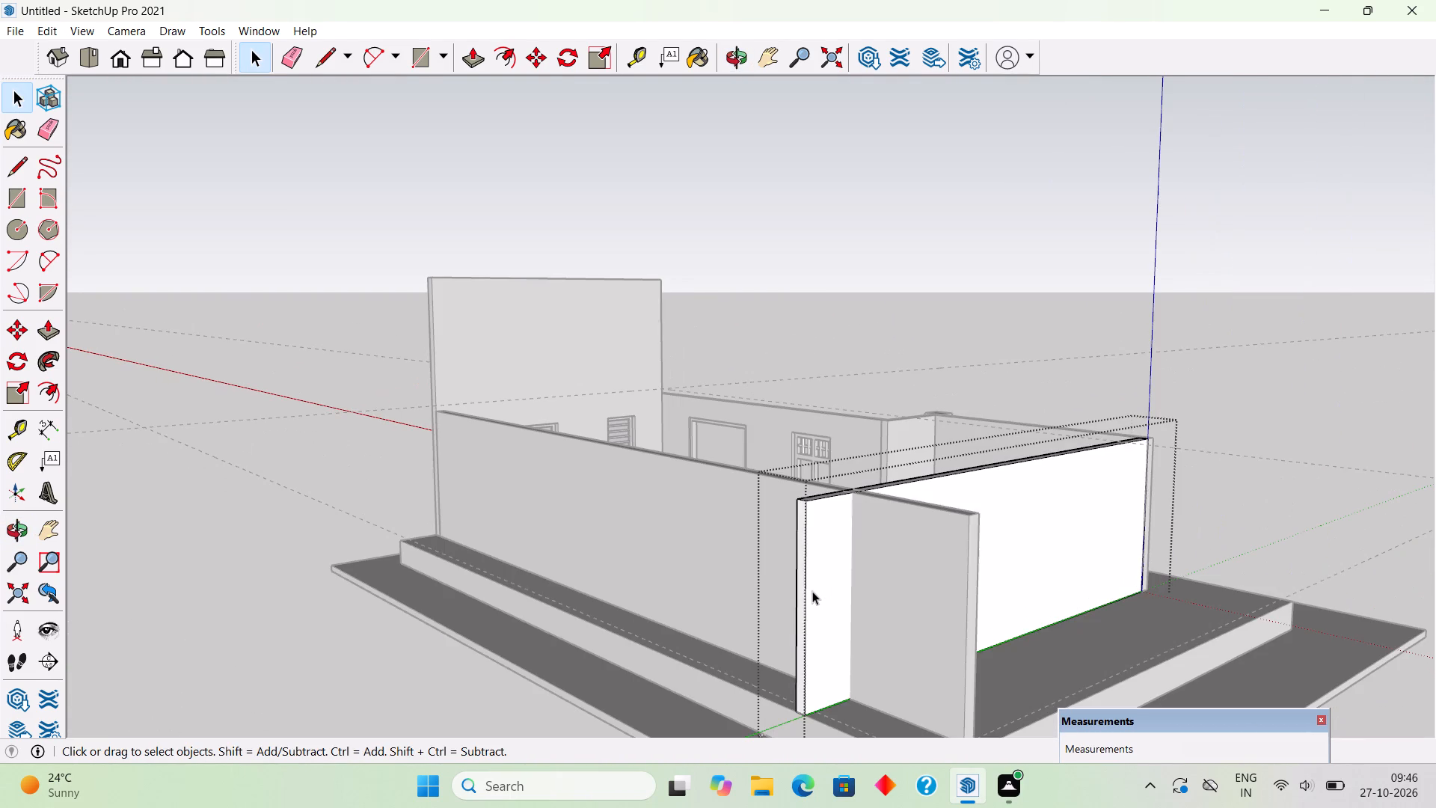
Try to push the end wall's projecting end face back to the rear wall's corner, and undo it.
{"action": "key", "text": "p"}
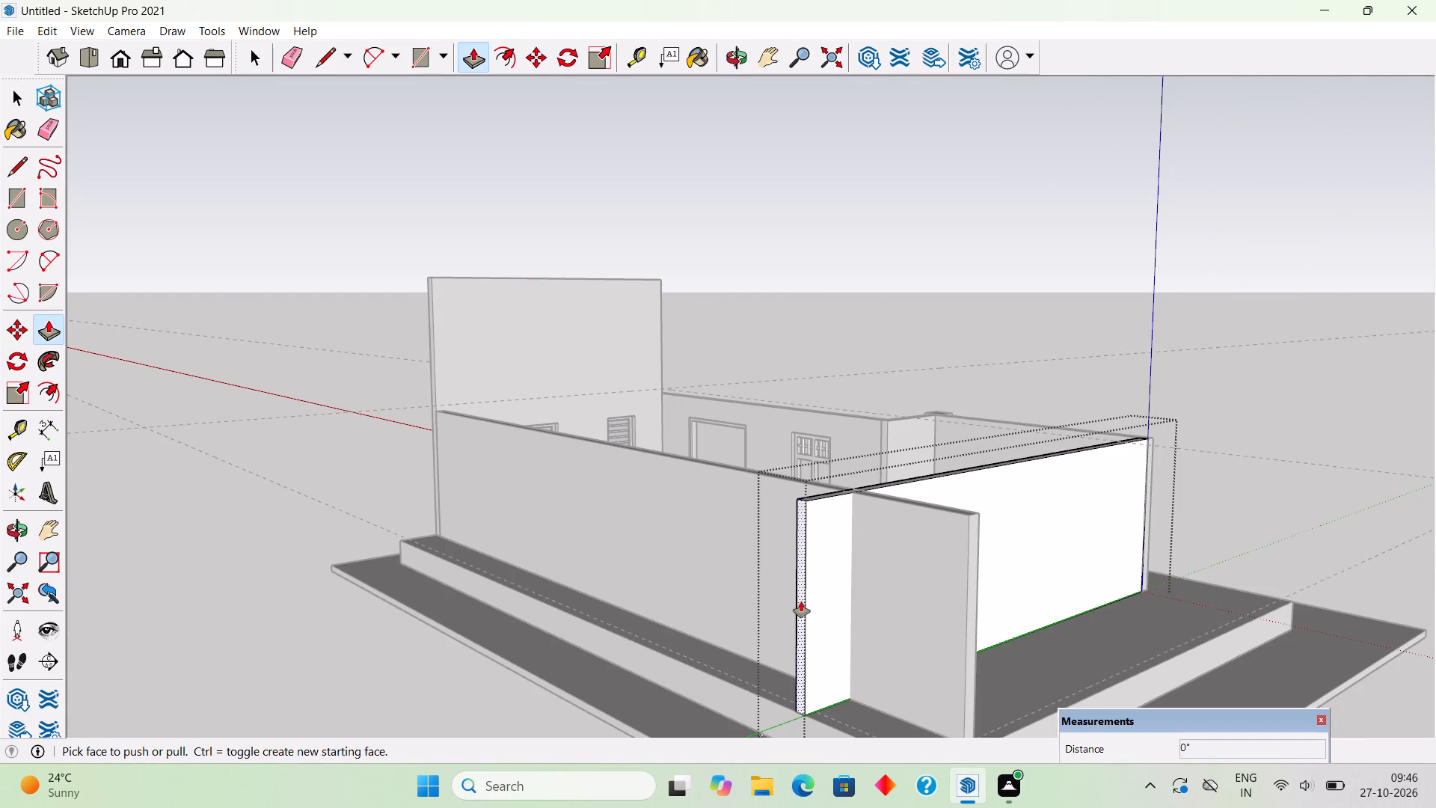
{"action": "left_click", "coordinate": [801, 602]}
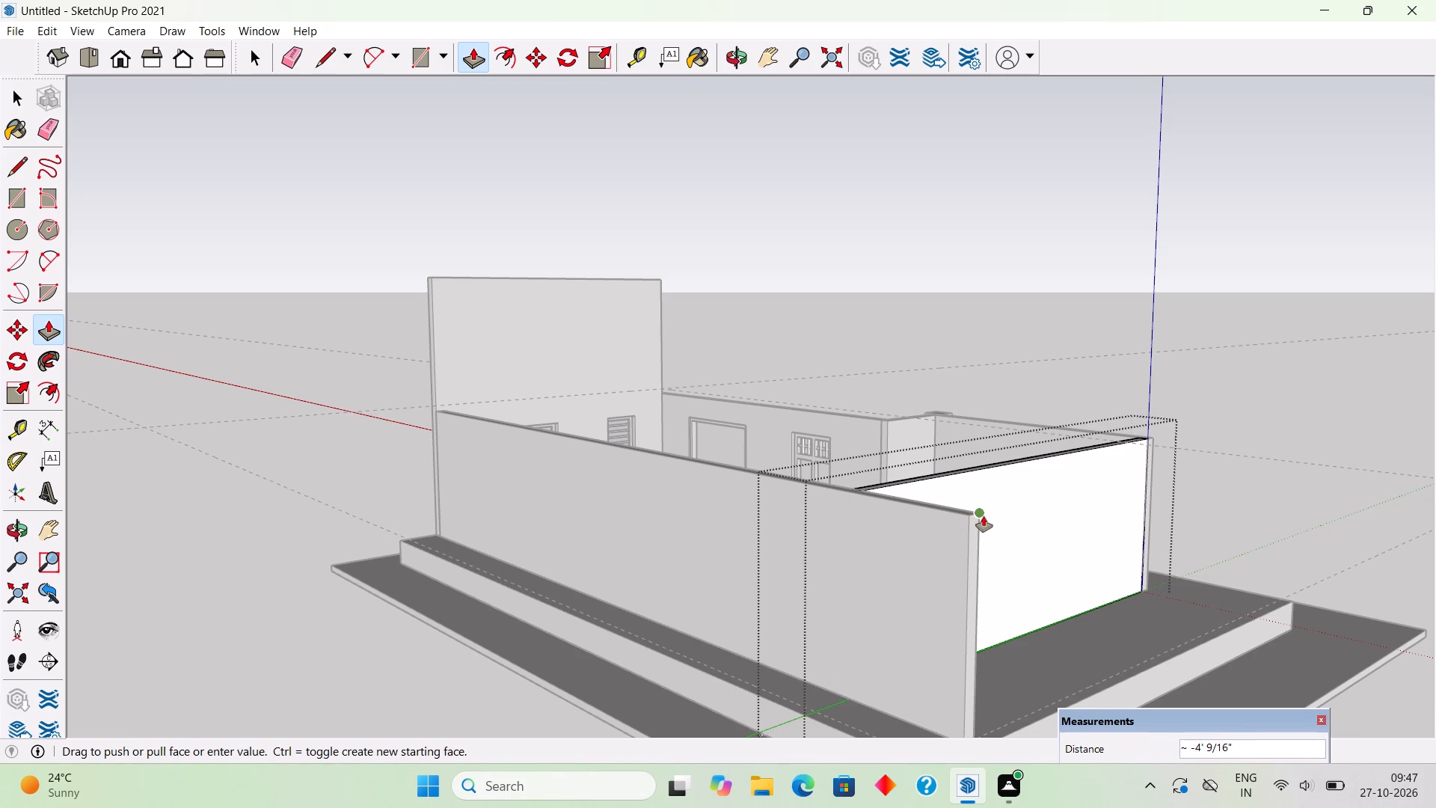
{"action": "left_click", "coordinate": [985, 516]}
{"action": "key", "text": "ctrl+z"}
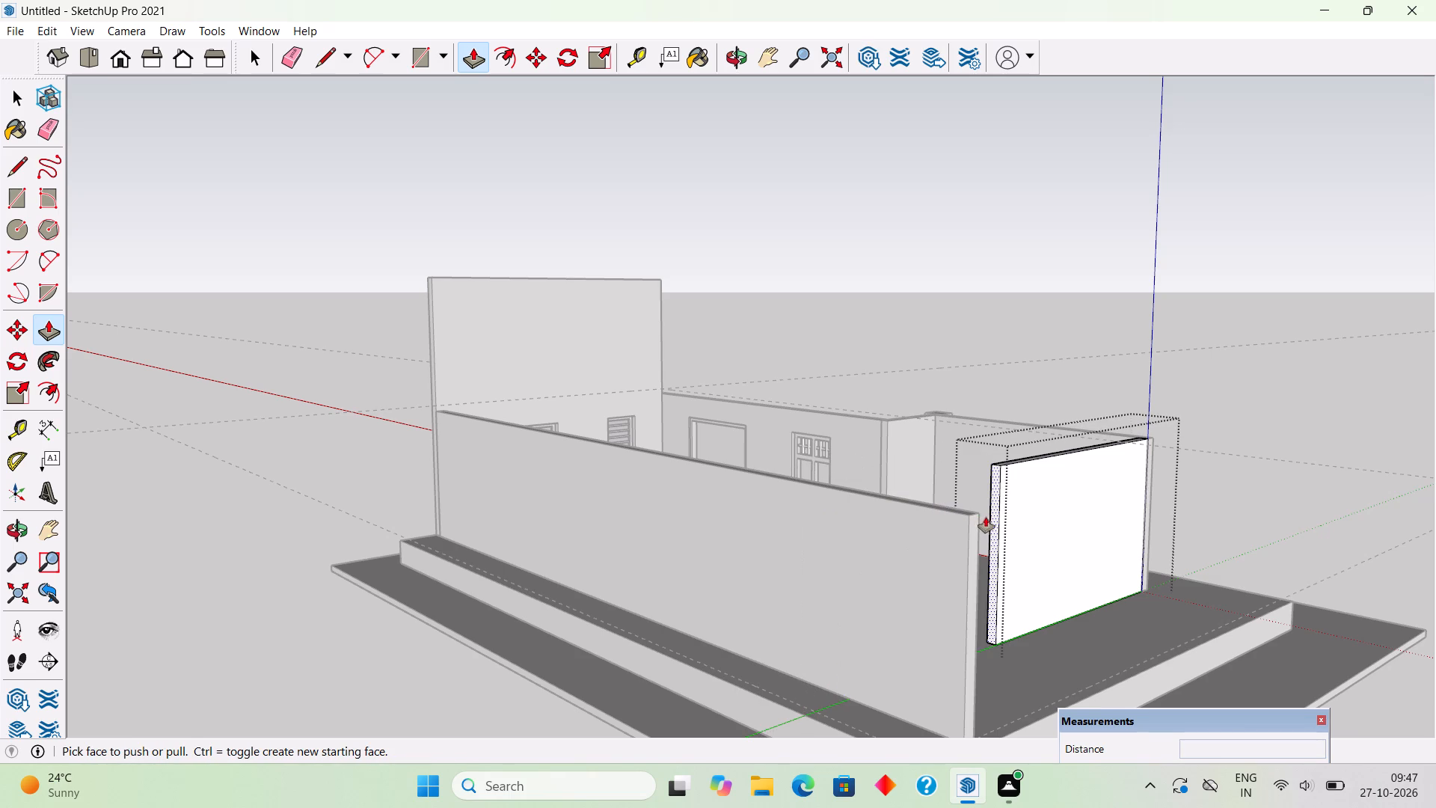
Push the end wall's projecting end face back about 4' 9/16" to the rear wall's inner face.
{"action": "middle_click_drag", "start_coordinate": [881, 575], "coordinate": [695, 596]}
{"action": "middle_click_drag", "start_coordinate": [413, 587], "coordinate": [550, 581]}
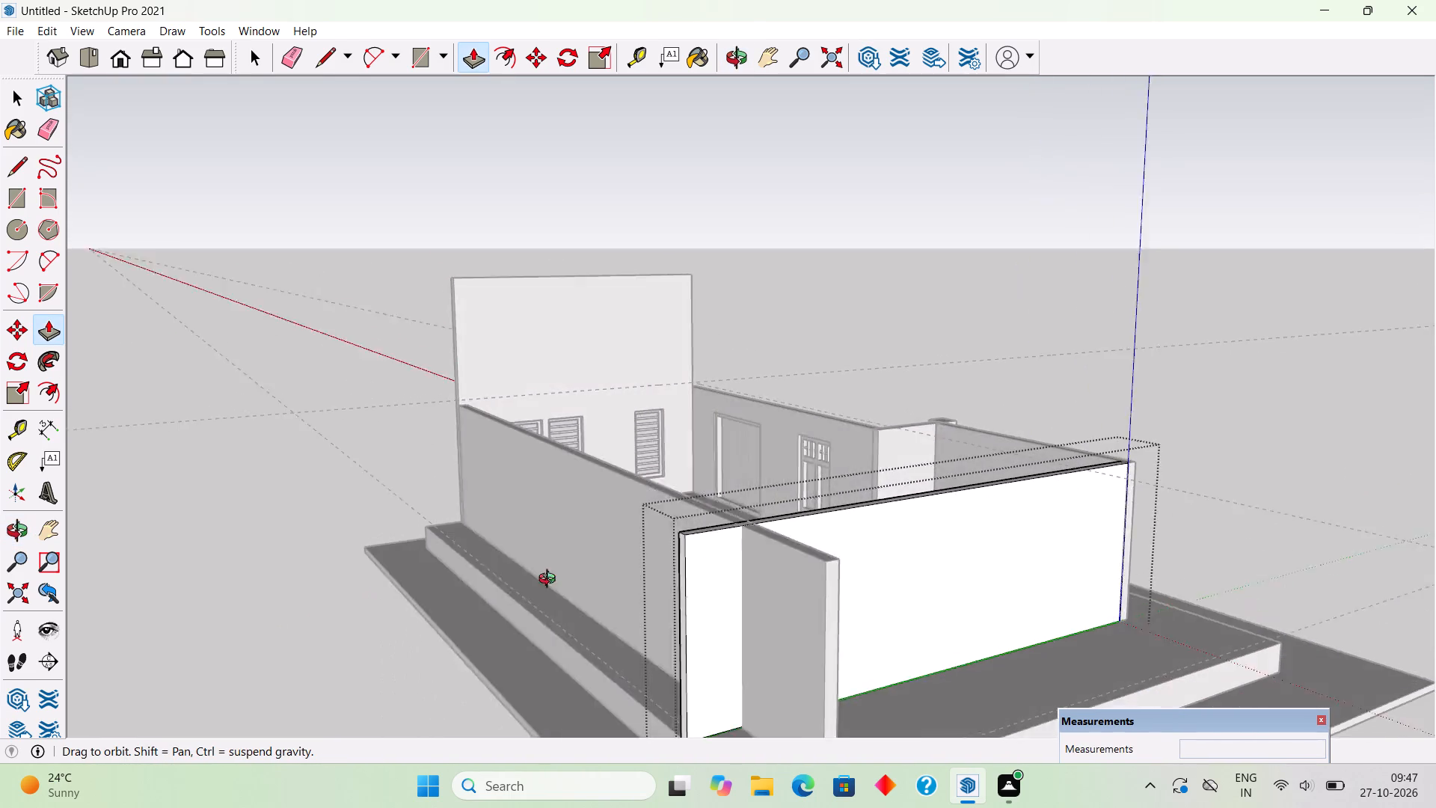
{"action": "middle_click_drag", "start_coordinate": [550, 581], "coordinate": [600, 577]}
{"action": "left_click", "coordinate": [829, 594]}
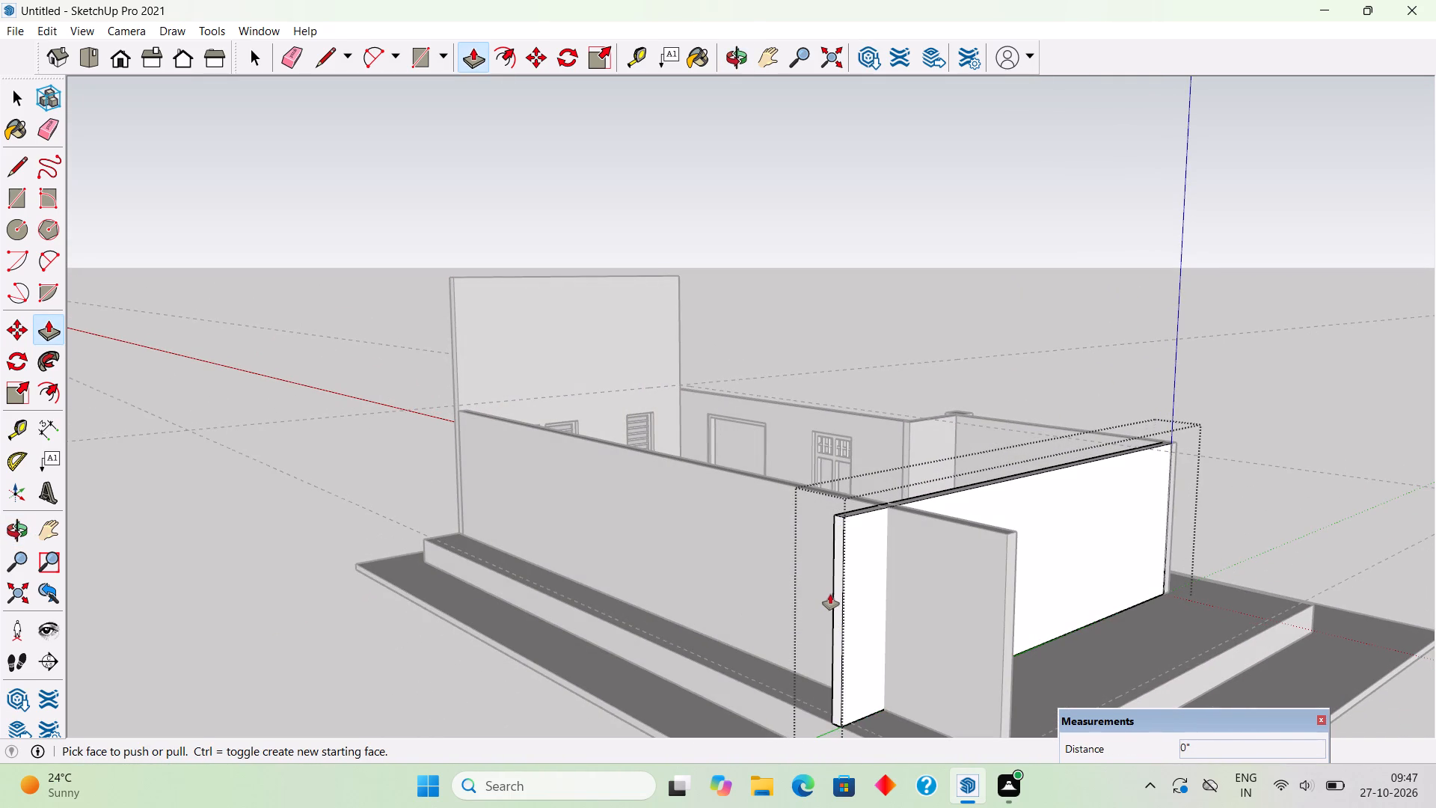
{"action": "left_click", "coordinate": [836, 601]}
{"action": "middle_click_drag", "start_coordinate": [1055, 565], "coordinate": [800, 575]}
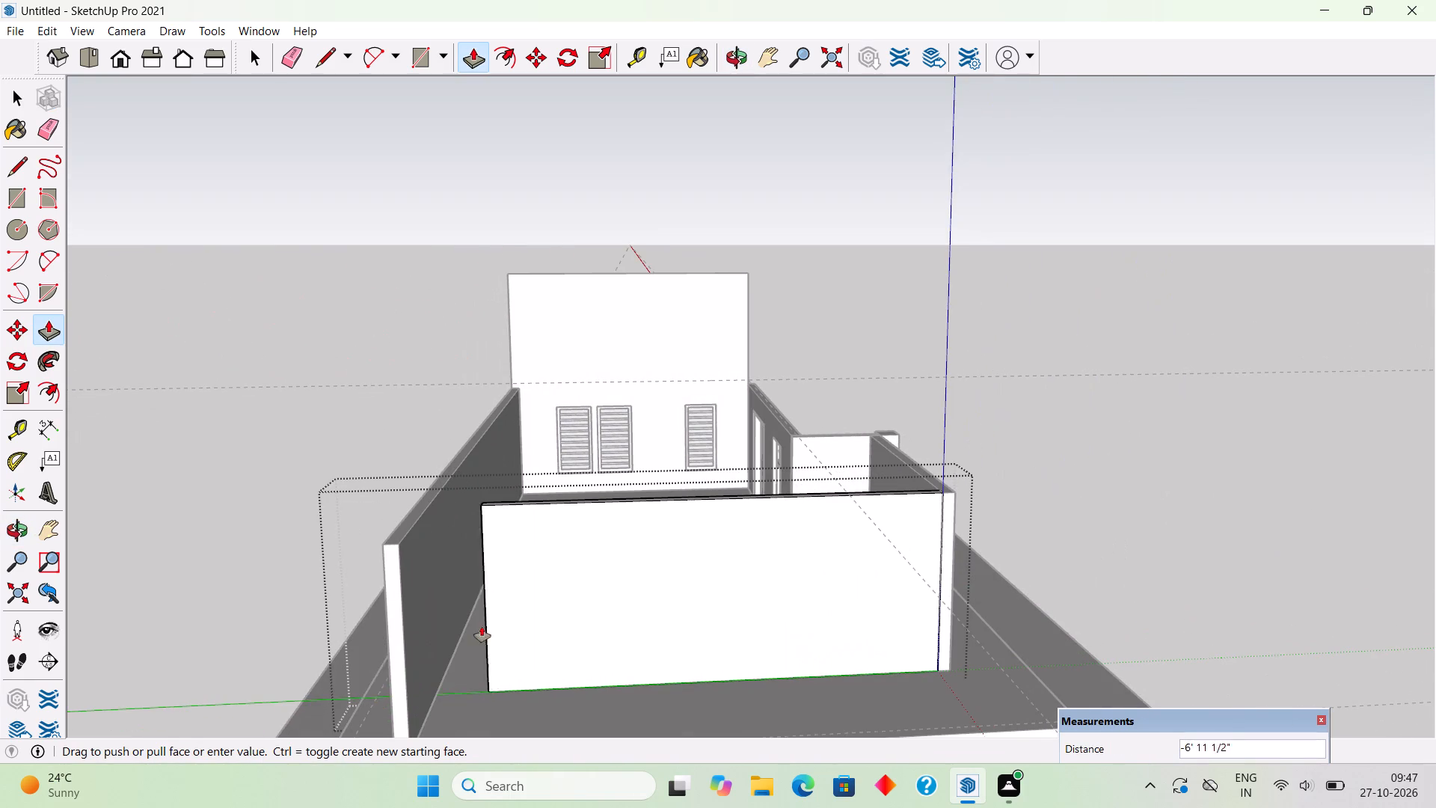
{"action": "left_click", "coordinate": [399, 591]}
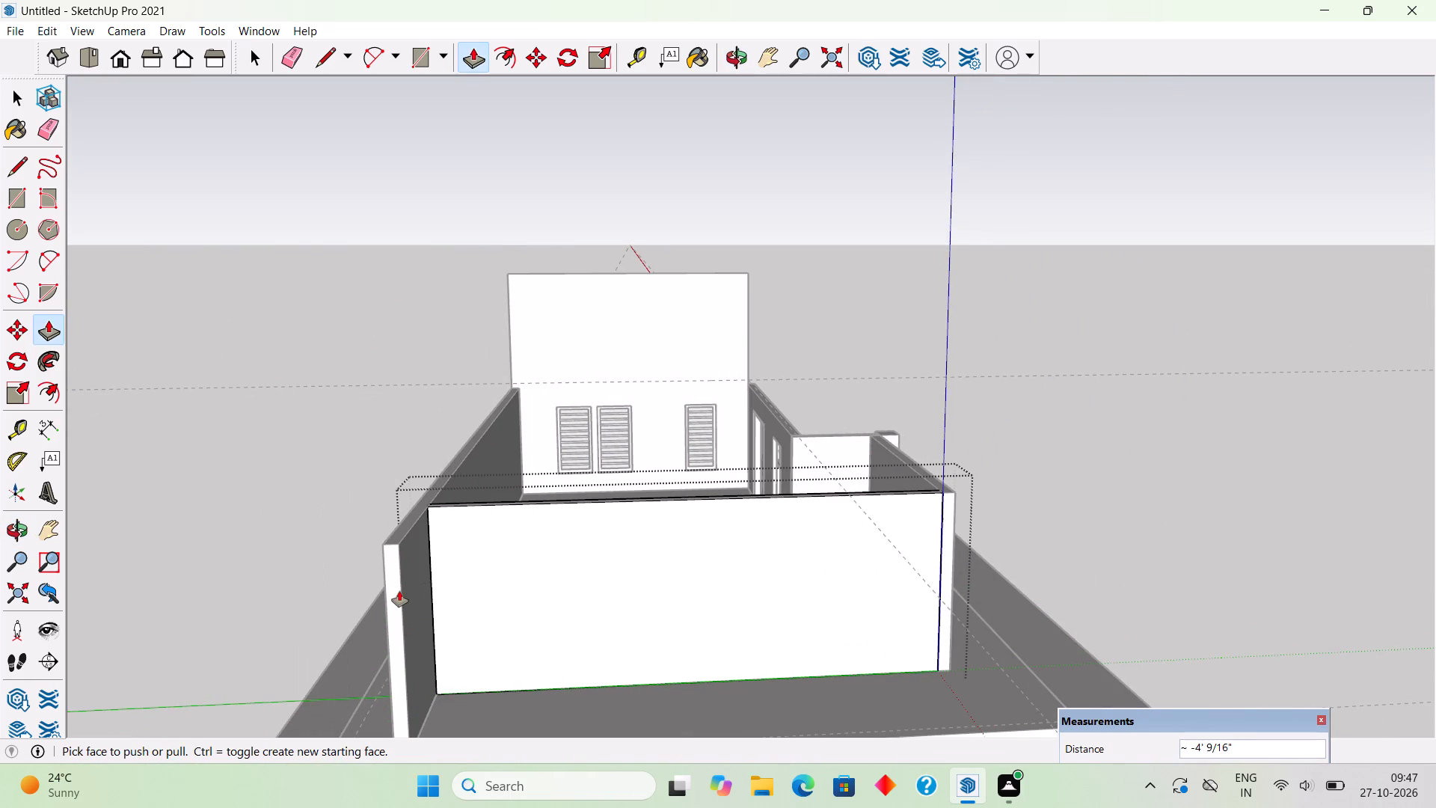
{"action": "key", "text": "space"}
Open the rear wall's group and push its projecting end face back about 7' 4 1/2", flush with the end wall's outer face.
{"action": "double_click", "coordinate": [387, 599]}
{"action": "left_click", "coordinate": [387, 599]}
{"action": "middle_click_drag", "start_coordinate": [330, 627], "coordinate": [418, 622]}
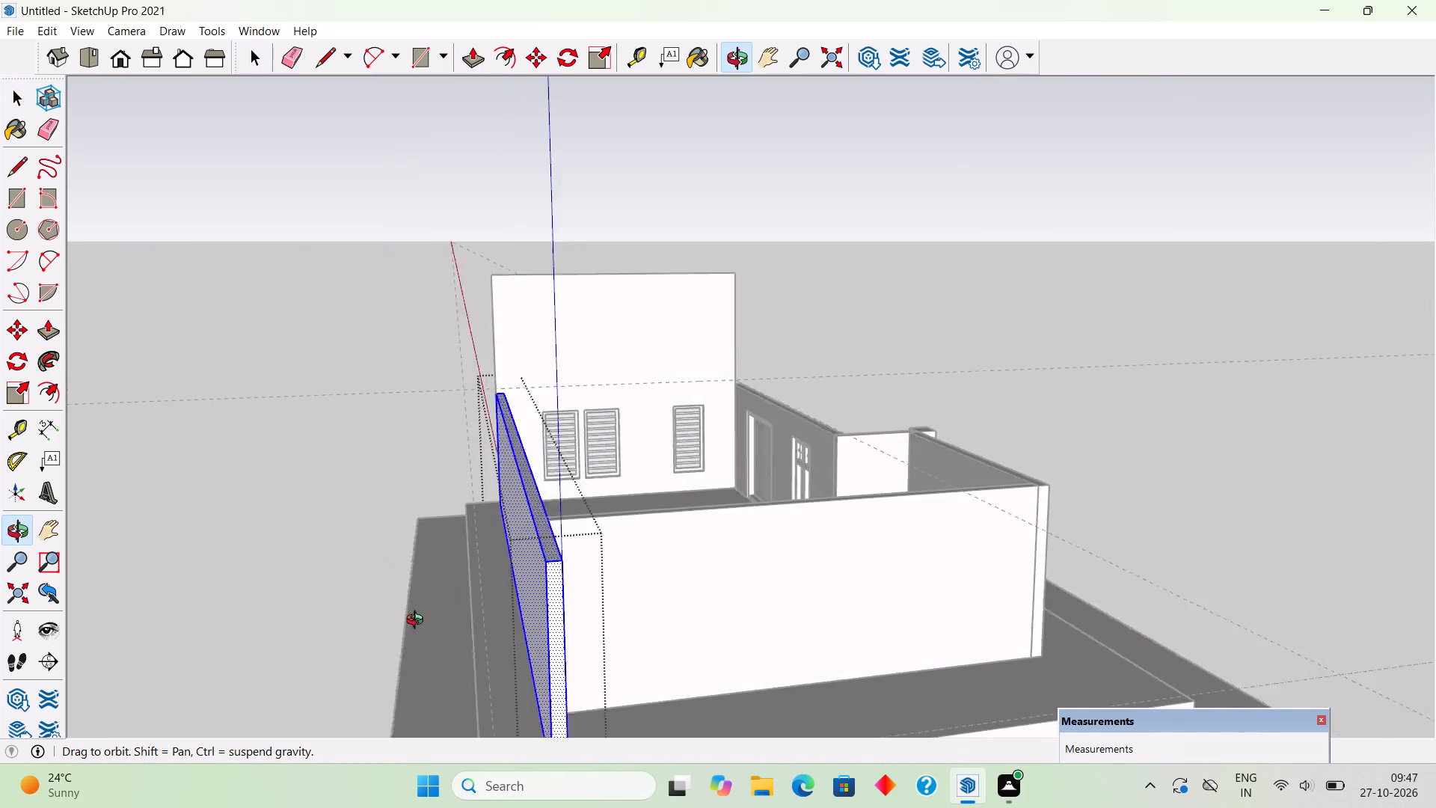
{"action": "middle_click_drag", "start_coordinate": [418, 622], "coordinate": [447, 612]}
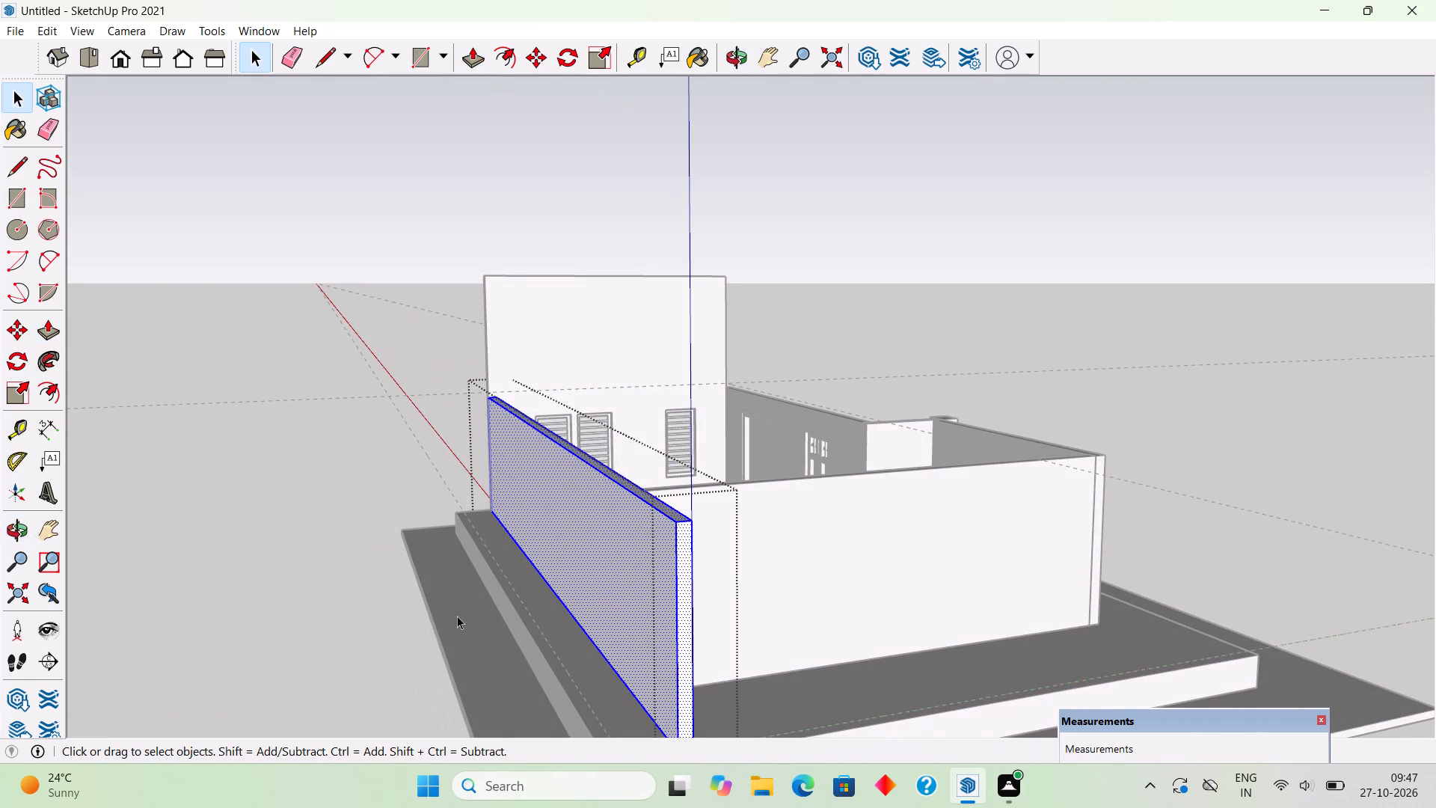
{"action": "key", "text": "p"}
{"action": "left_click", "coordinate": [686, 607]}
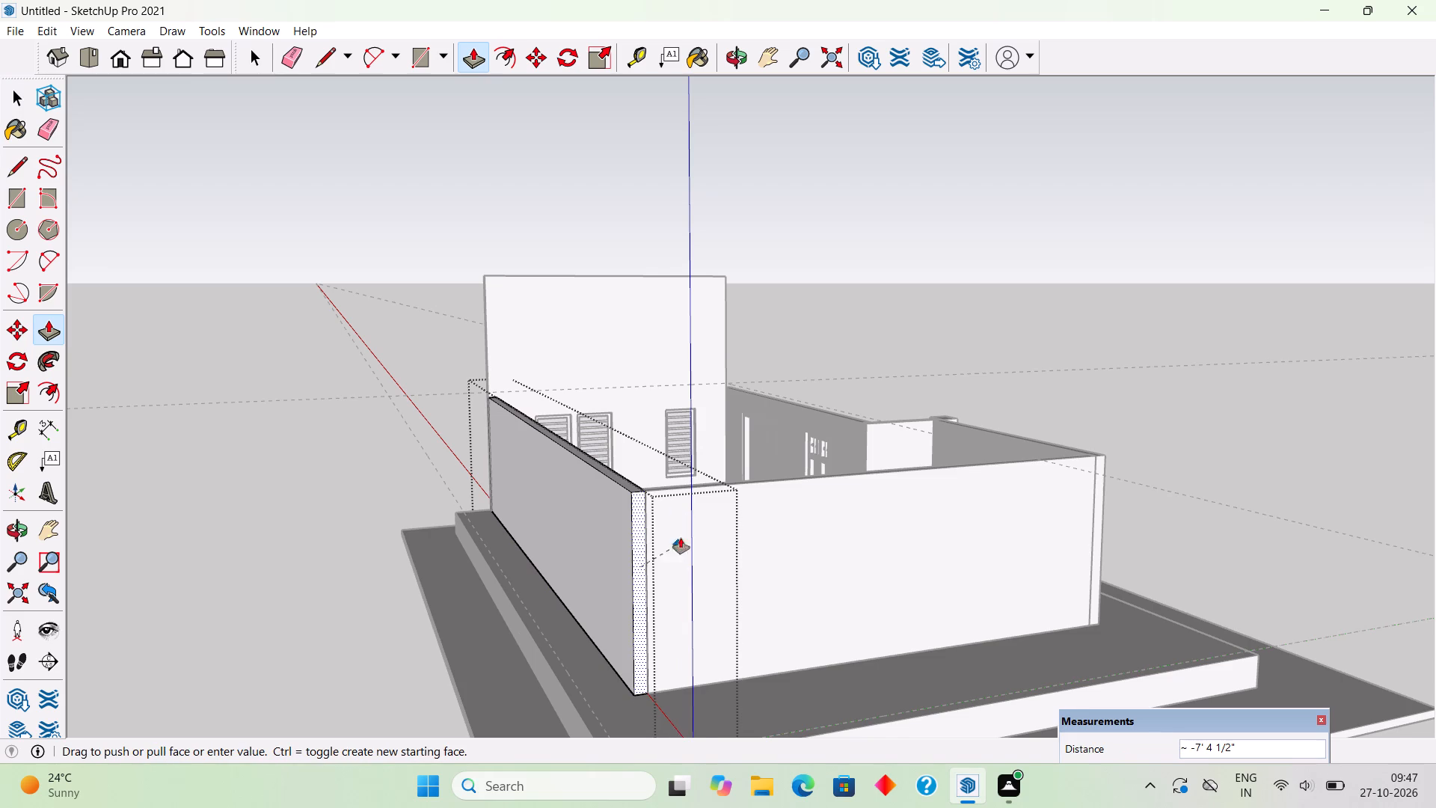
{"action": "left_click", "coordinate": [695, 524]}
{"action": "key", "text": "space"}
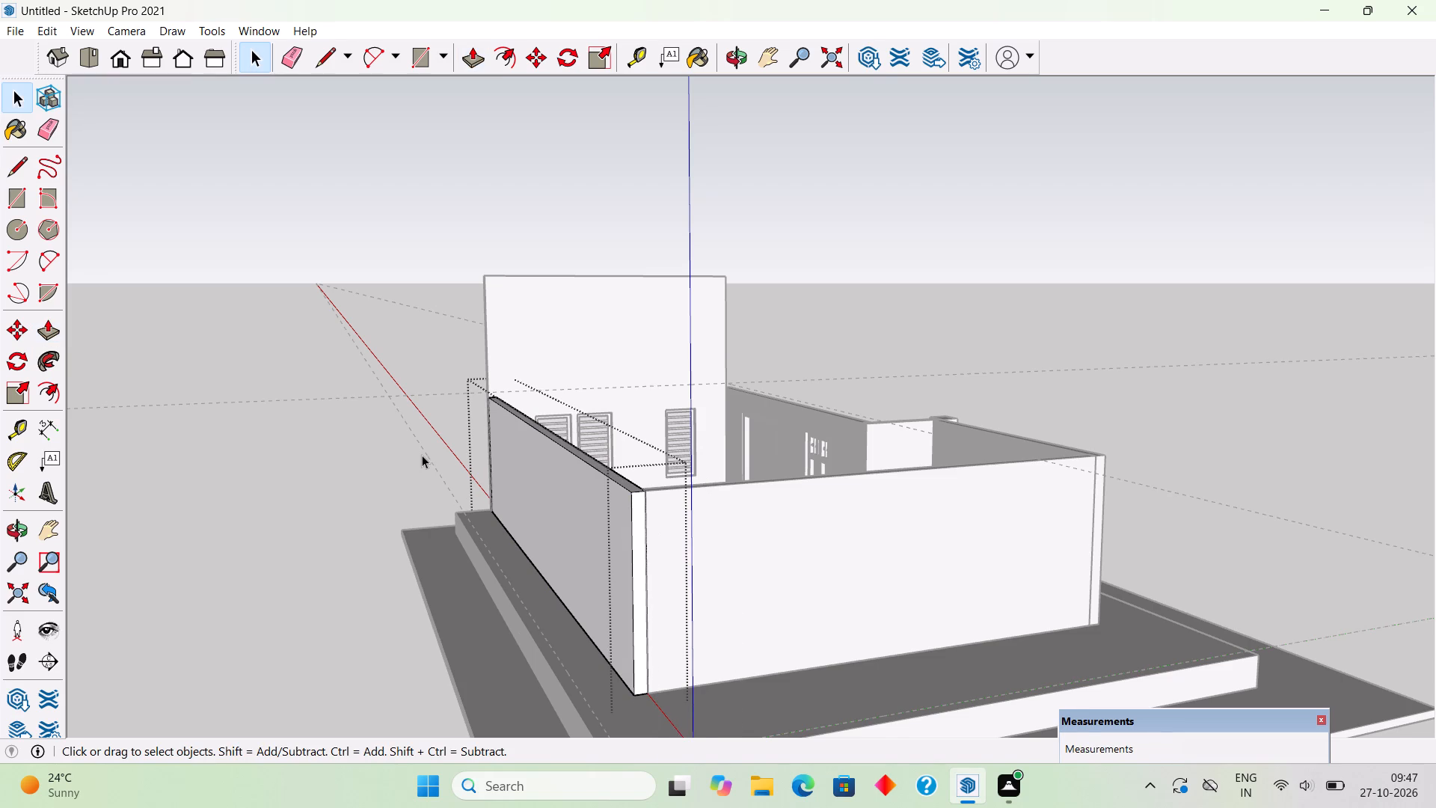
{"action": "left_click", "coordinate": [410, 459]}
Unhide all hidden geometry to bring back the roof over the walls.
{"action": "scroll", "coordinate": [435, 536], "scroll_direction": "down", "scroll_amount": 5}
{"action": "middle_click_drag", "start_coordinate": [744, 575], "coordinate": [0, 604]}
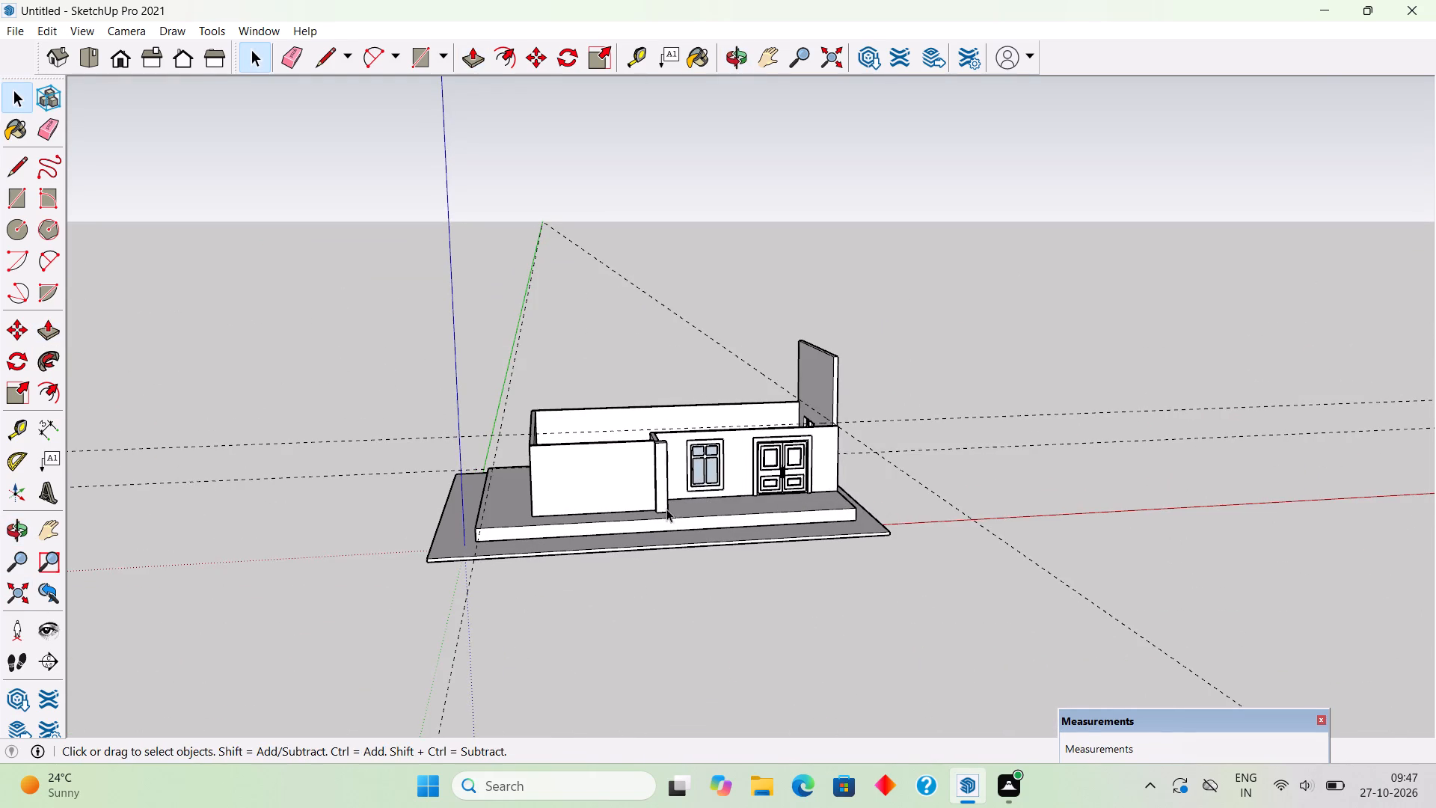
{"action": "middle_click_drag", "start_coordinate": [702, 480], "coordinate": [669, 582]}
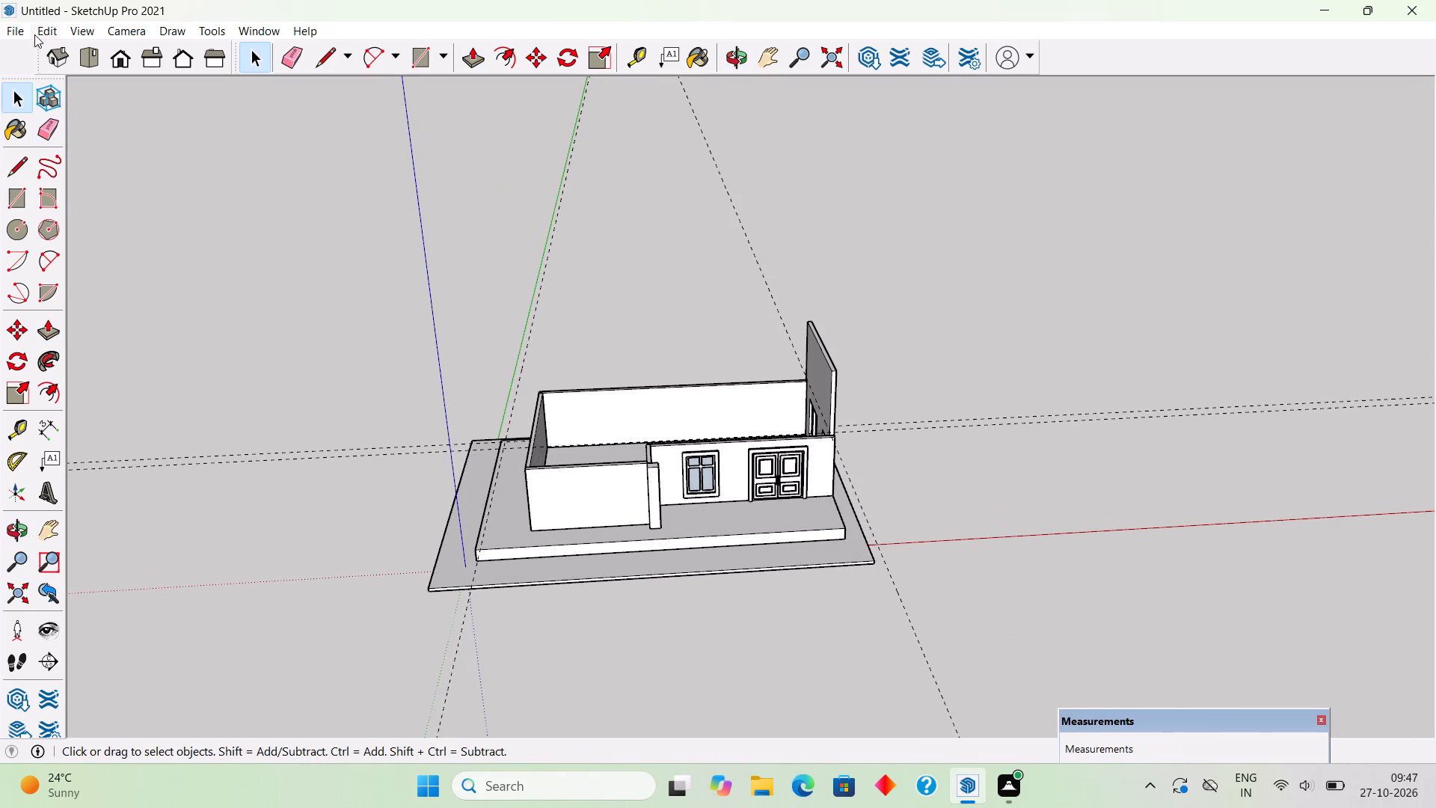
{"action": "left_click", "coordinate": [40, 34]}
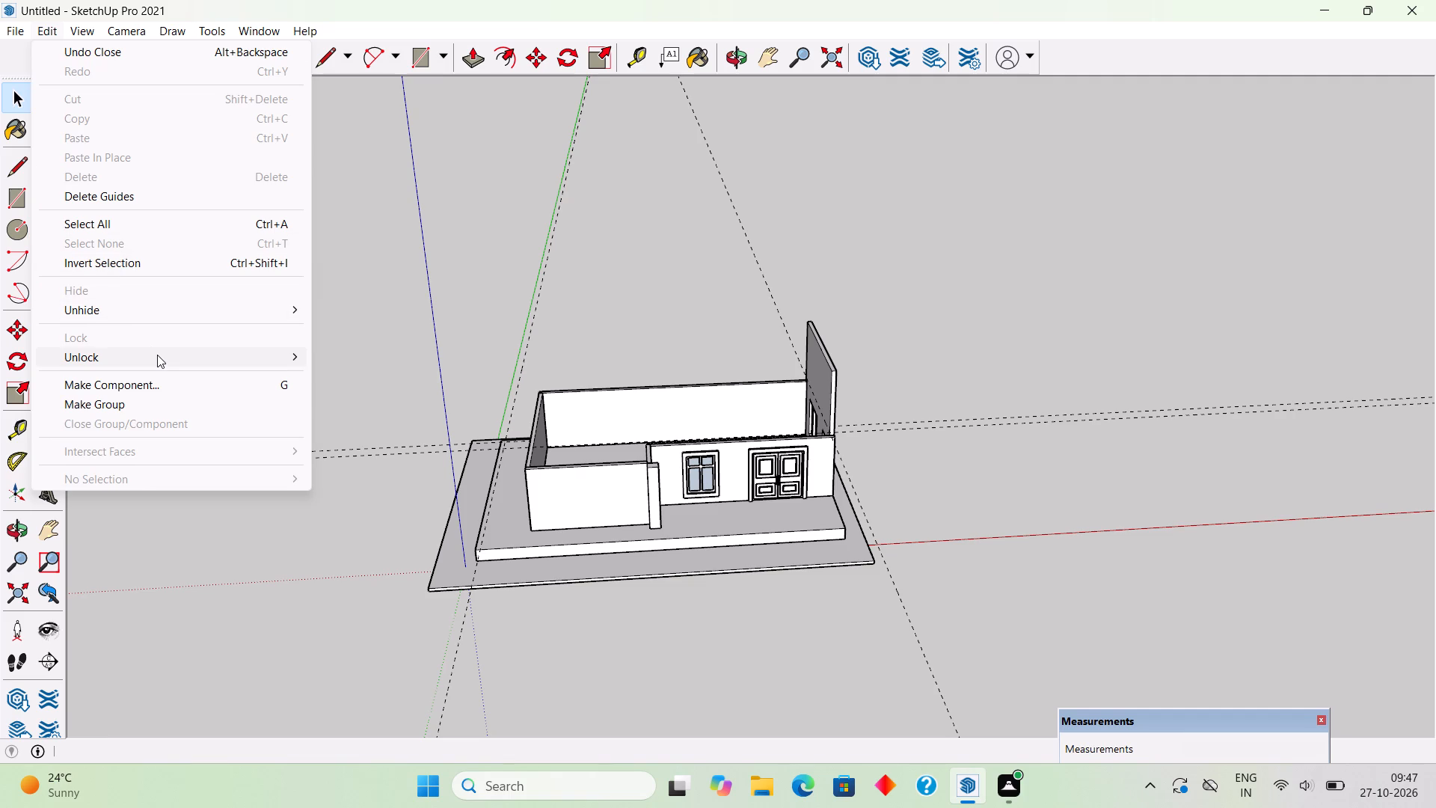
{"action": "left_click", "coordinate": [157, 355]}
{"action": "left_click", "coordinate": [152, 312]}
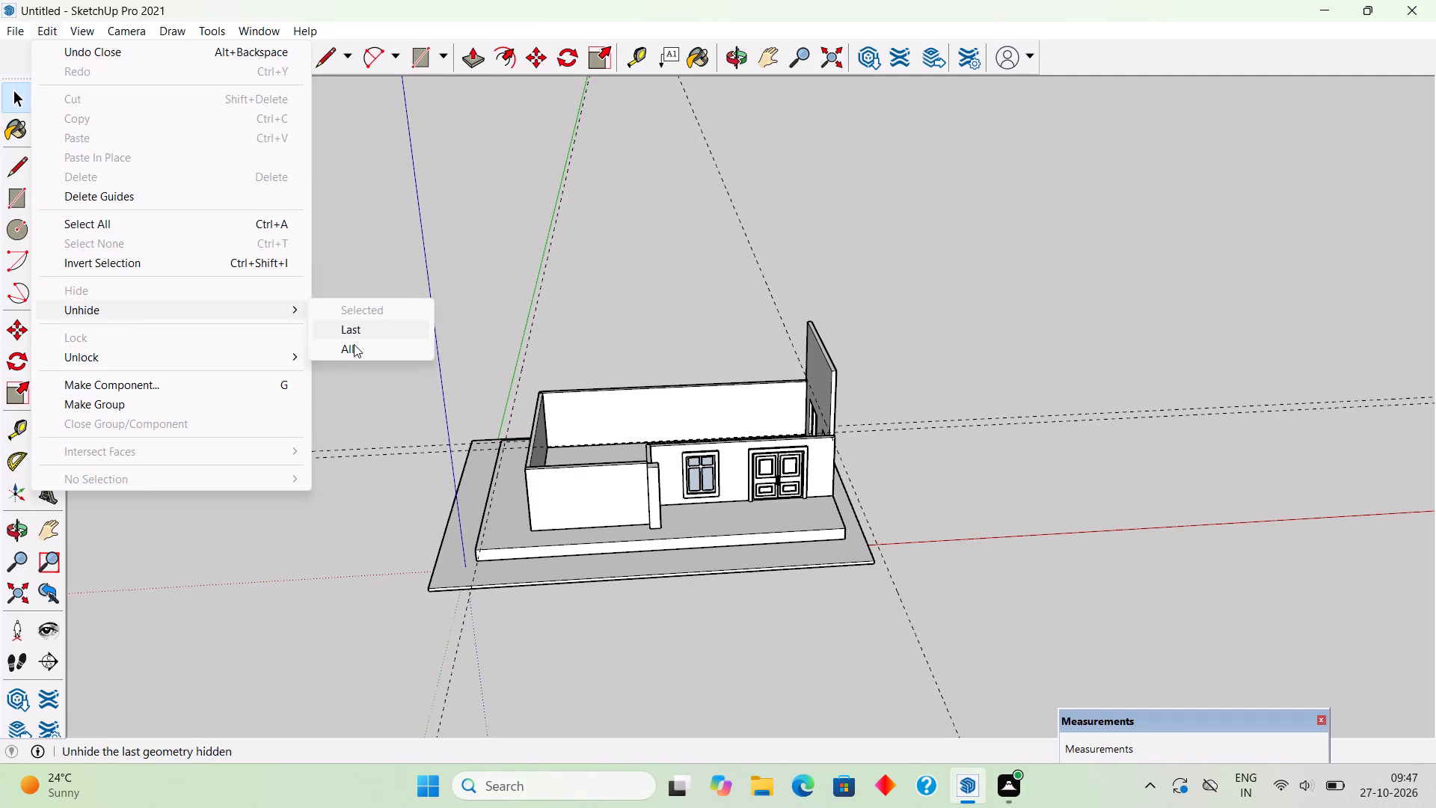
{"action": "left_click", "coordinate": [354, 344]}
Open the front wall's group and push its projecting end face beside the double door back flush with the roof's end.
{"action": "middle_click_drag", "start_coordinate": [672, 411], "coordinate": [678, 267]}
{"action": "scroll", "coordinate": [705, 376], "scroll_direction": "up", "scroll_amount": 5}
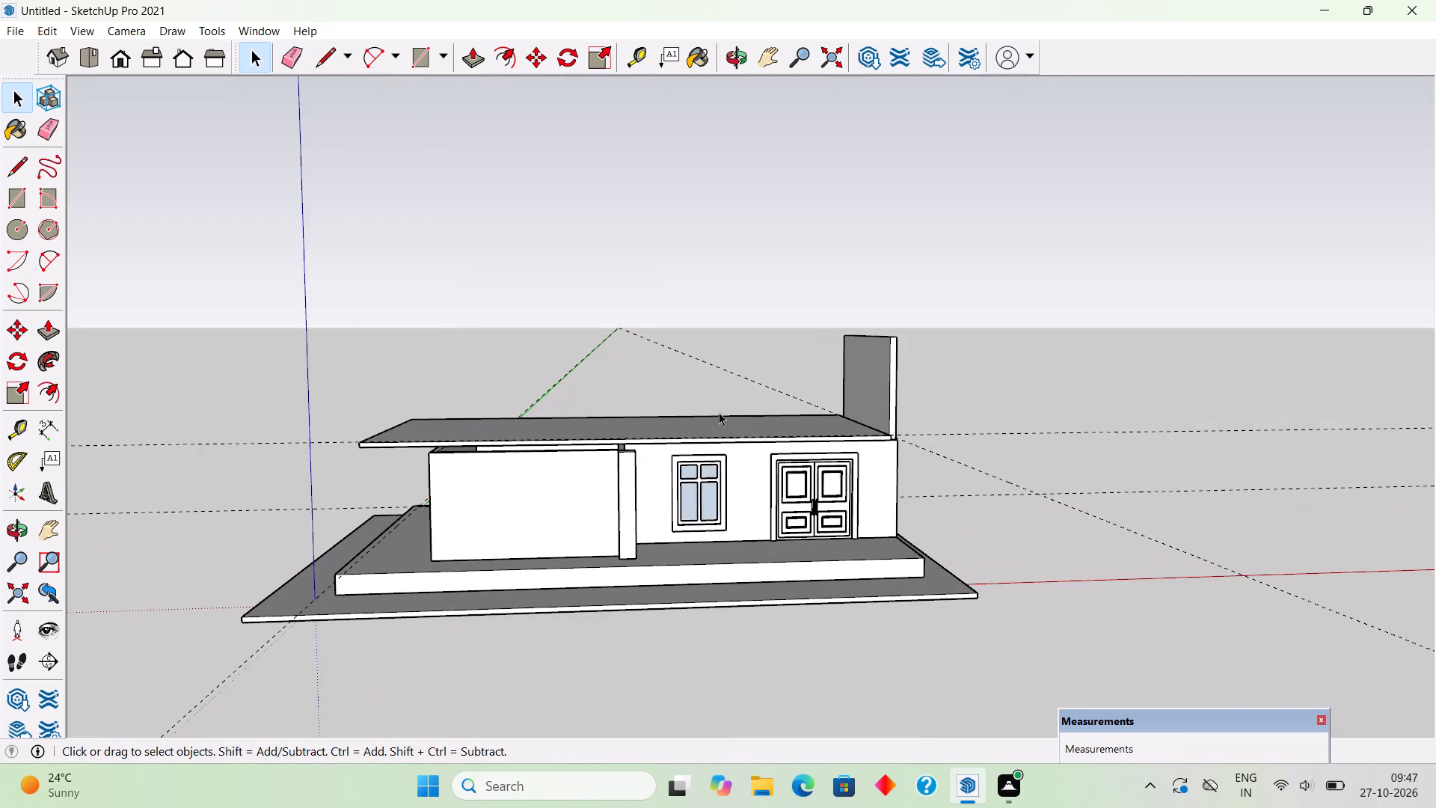
{"action": "scroll", "coordinate": [719, 412], "scroll_direction": "up", "scroll_amount": 4}
{"action": "middle_click_drag", "start_coordinate": [973, 461], "coordinate": [425, 490]}
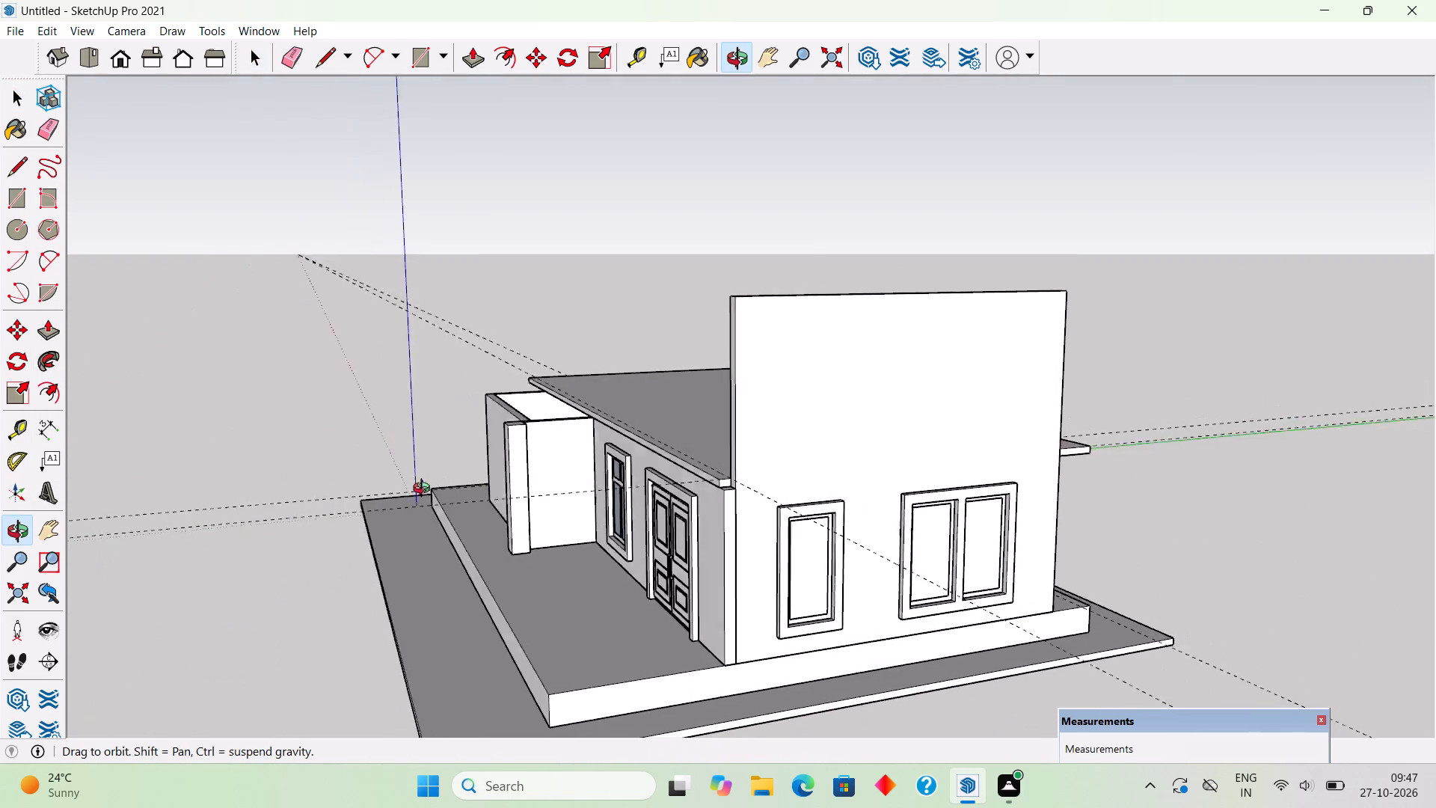
{"action": "middle_click_drag", "start_coordinate": [425, 490], "coordinate": [402, 492]}
{"action": "scroll", "coordinate": [573, 528], "scroll_direction": "up", "scroll_amount": 6}
{"action": "scroll", "coordinate": [914, 431], "scroll_direction": "up", "scroll_amount": 4}
{"action": "middle_click_drag", "start_coordinate": [911, 447], "coordinate": [984, 487]}
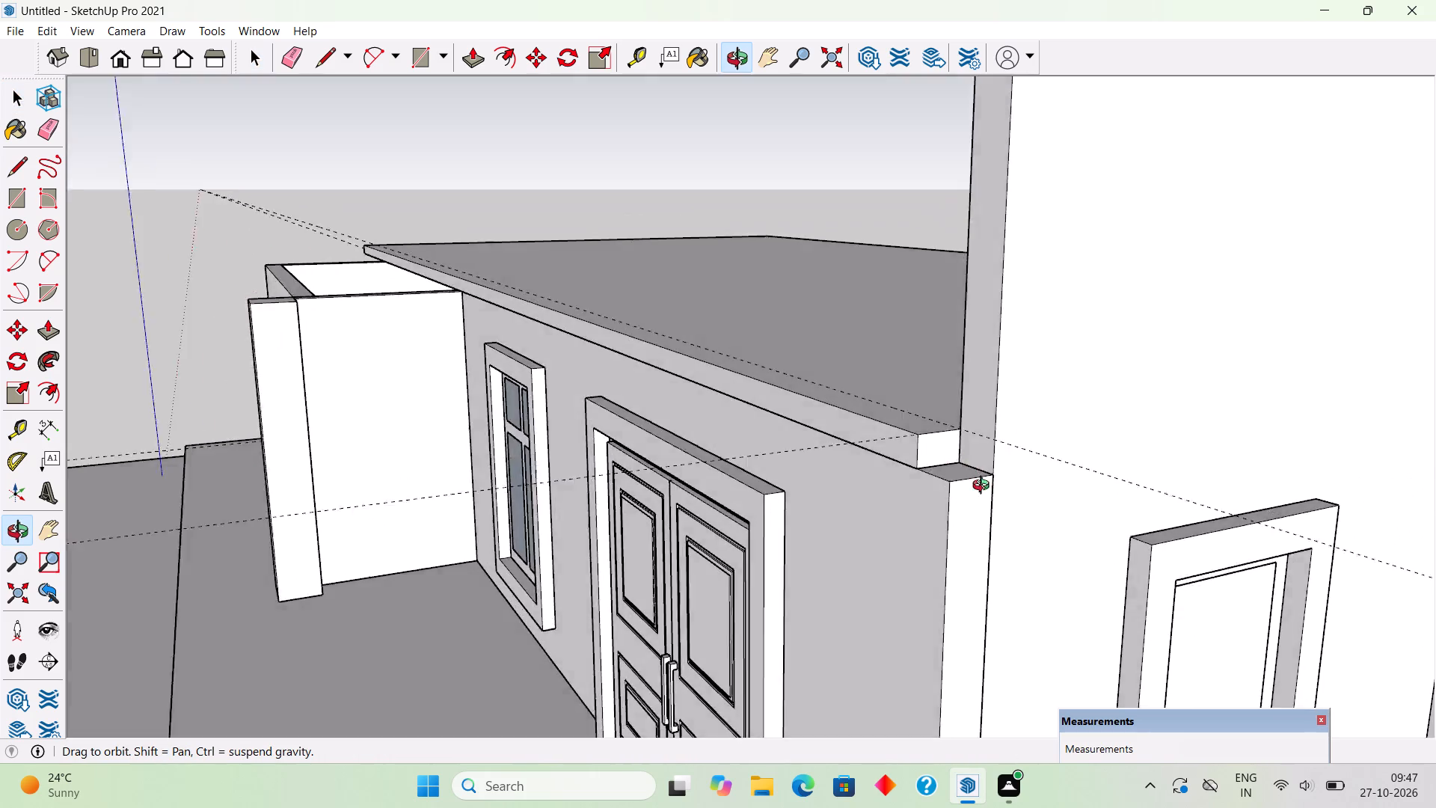
{"action": "middle_click_drag", "start_coordinate": [984, 487], "coordinate": [932, 459]}
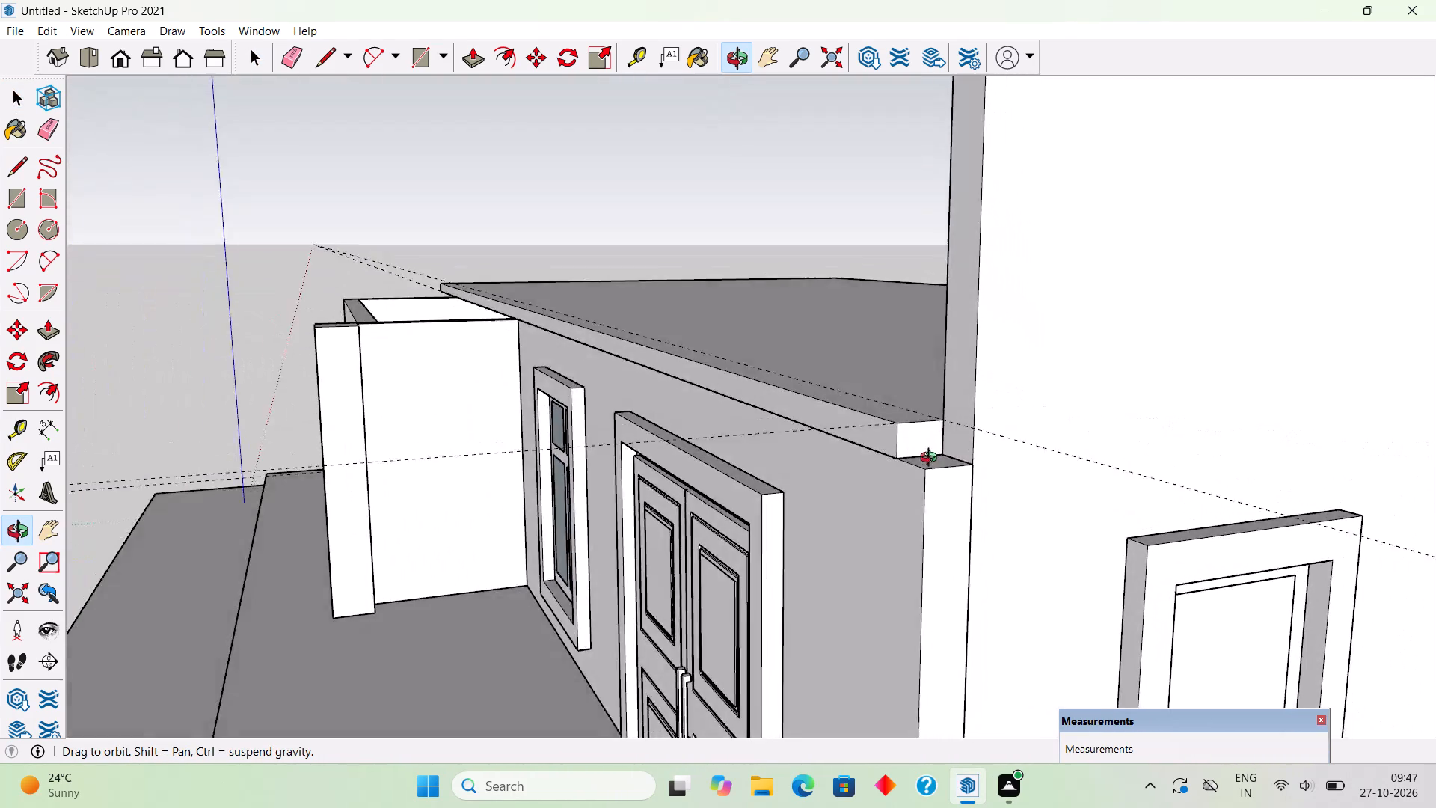
{"action": "middle_click_drag", "start_coordinate": [932, 459], "coordinate": [1071, 429]}
{"action": "triple_click", "coordinate": [1023, 471]}
{"action": "key", "text": "p"}
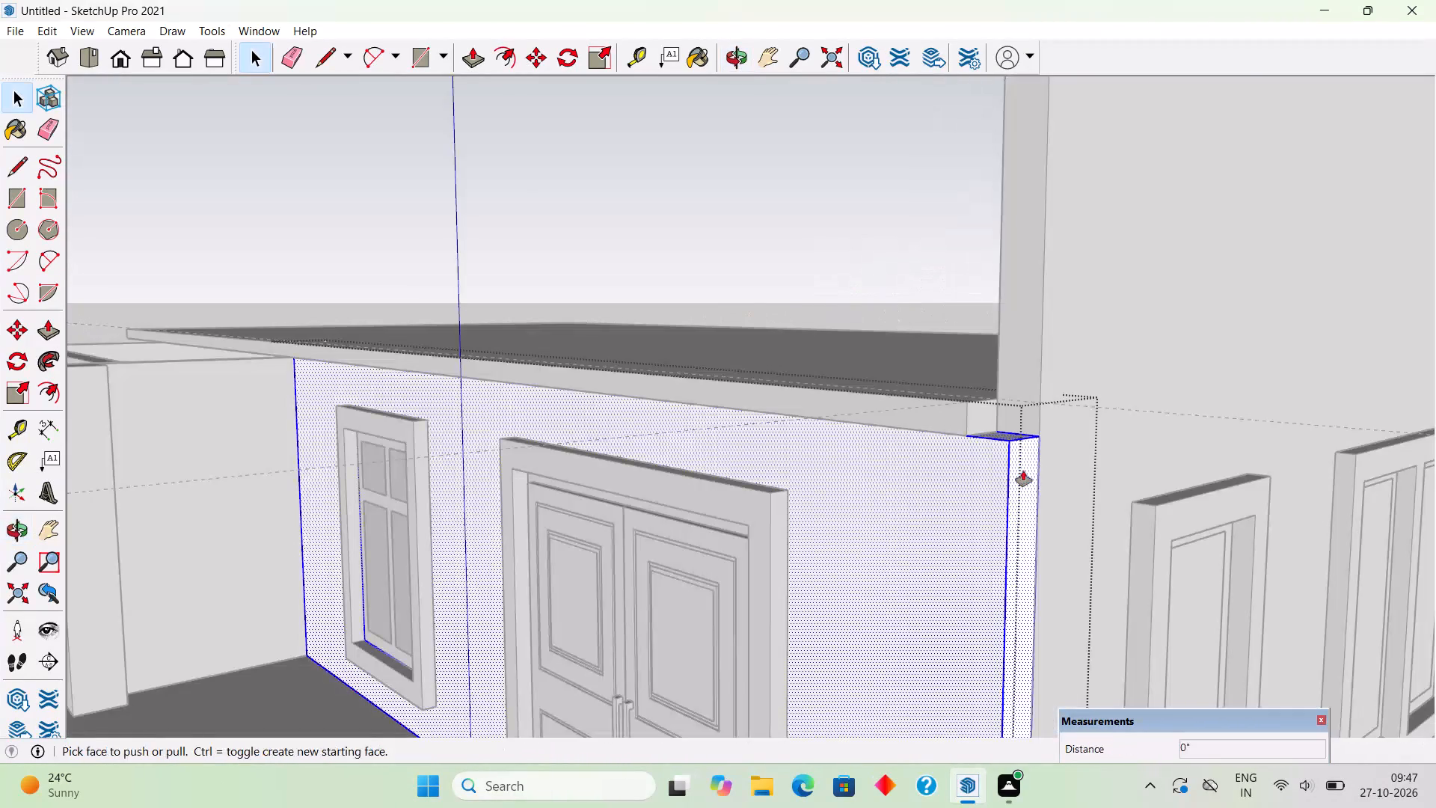
{"action": "left_click", "coordinate": [1023, 471]}
{"action": "left_click", "coordinate": [988, 413]}
{"action": "key", "text": "space"}
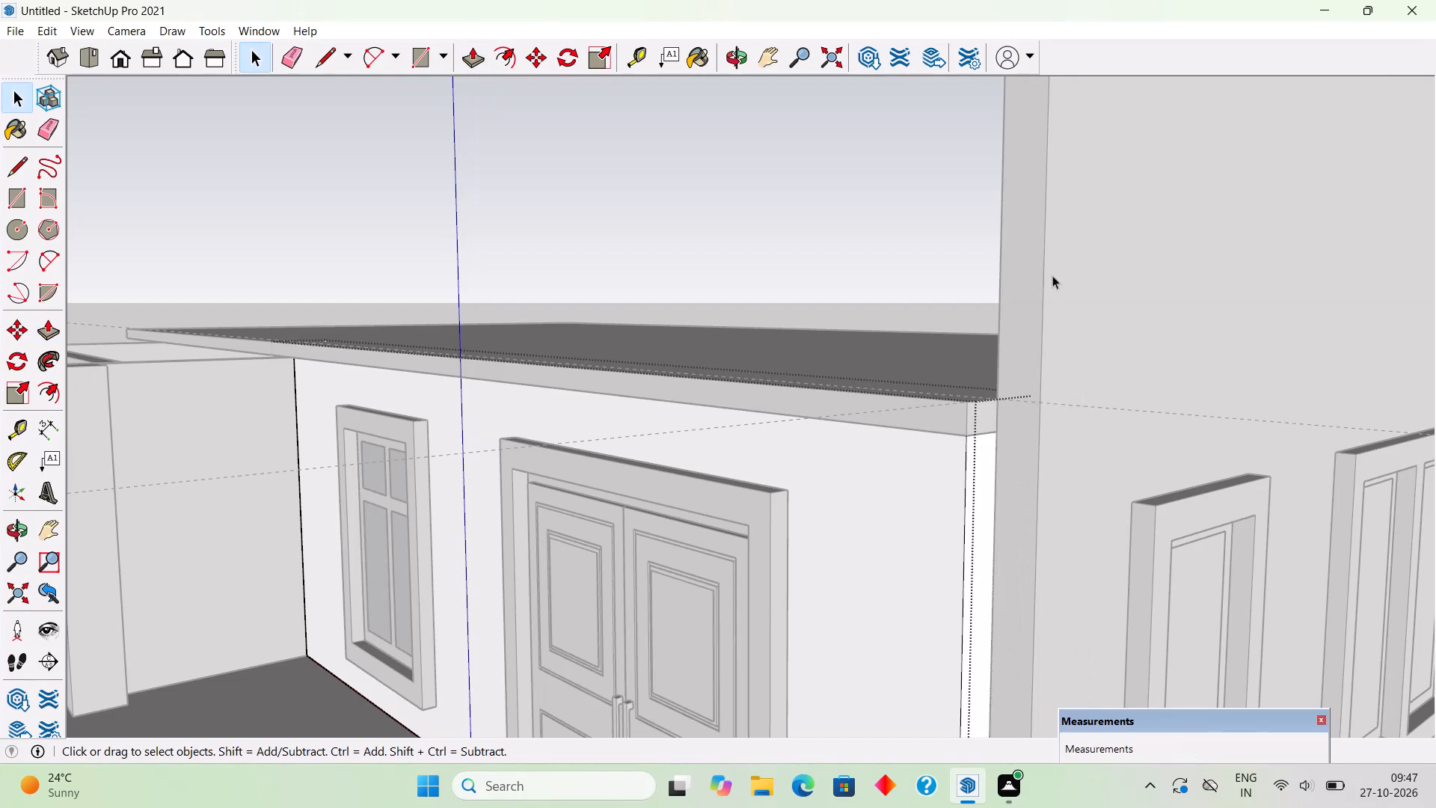
Open the tall louvred-window wall's group and extend its front end face 9" to the front wall's outer face.
{"action": "double_click", "coordinate": [1035, 255]}
{"action": "left_click", "coordinate": [1035, 255]}
{"action": "key", "text": "p"}
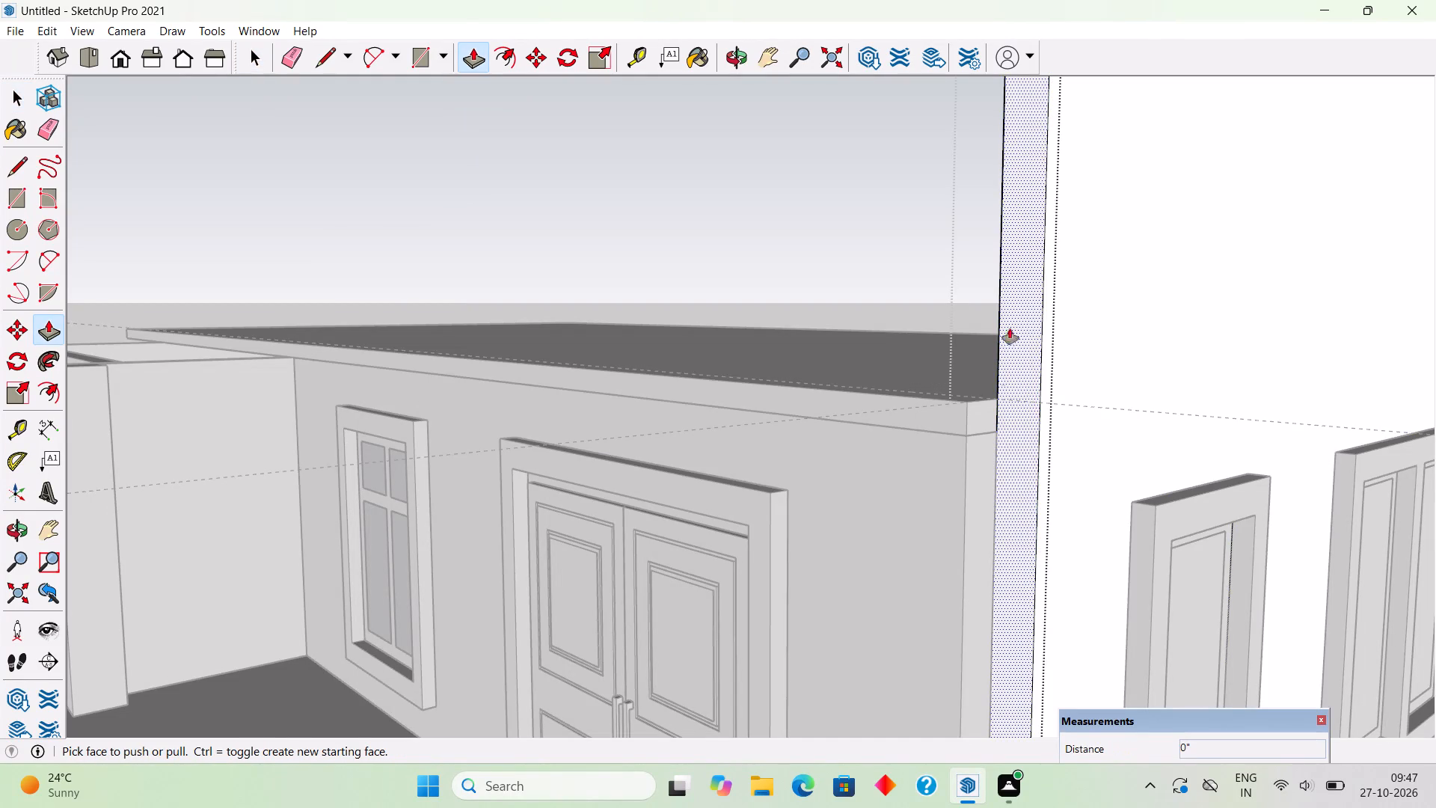
{"action": "left_click", "coordinate": [1005, 440]}
{"action": "middle_click_drag", "start_coordinate": [933, 402], "coordinate": [1195, 480]}
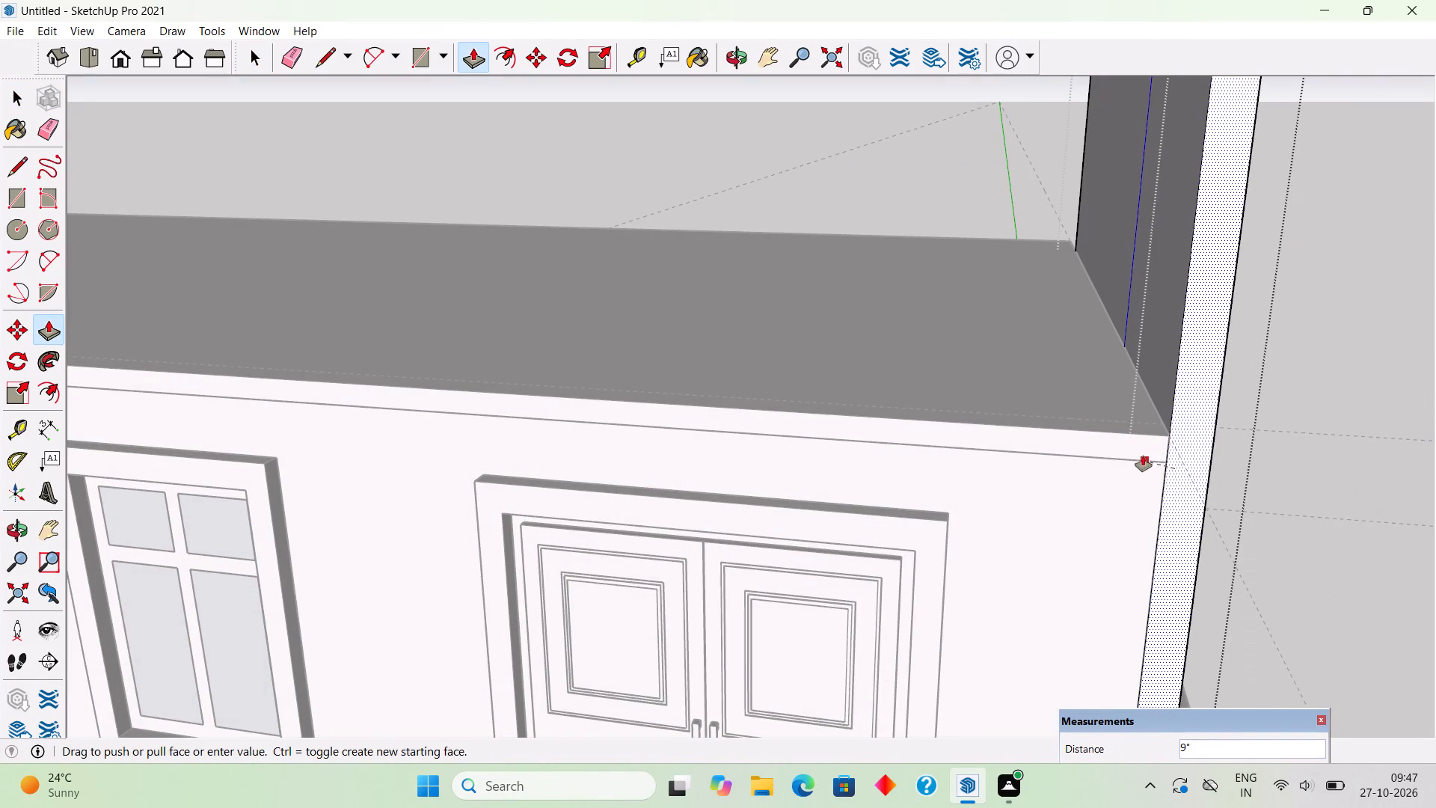
{"action": "left_click", "coordinate": [1143, 456]}
{"action": "key", "text": "space"}
{"action": "scroll", "coordinate": [1132, 447], "scroll_direction": "down", "scroll_amount": 11}
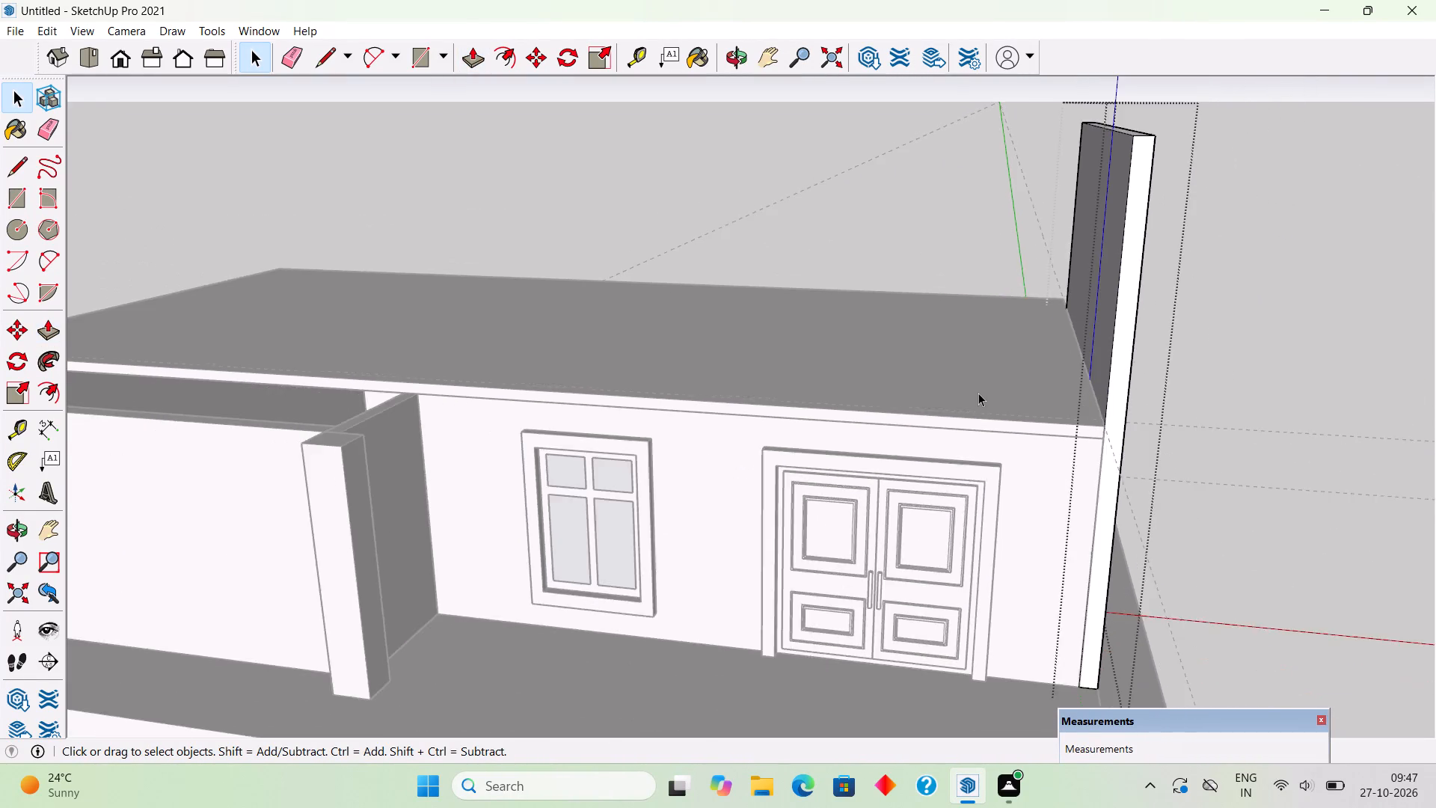
{"action": "scroll", "coordinate": [978, 393], "scroll_direction": "down", "scroll_amount": 2}
{"action": "left_click", "coordinate": [1215, 324]}
Examine the front elevation, the roof's fit and the corner with the tall louvred-window wall from several angles.
{"action": "middle_click_drag", "start_coordinate": [1033, 514], "coordinate": [995, 387]}
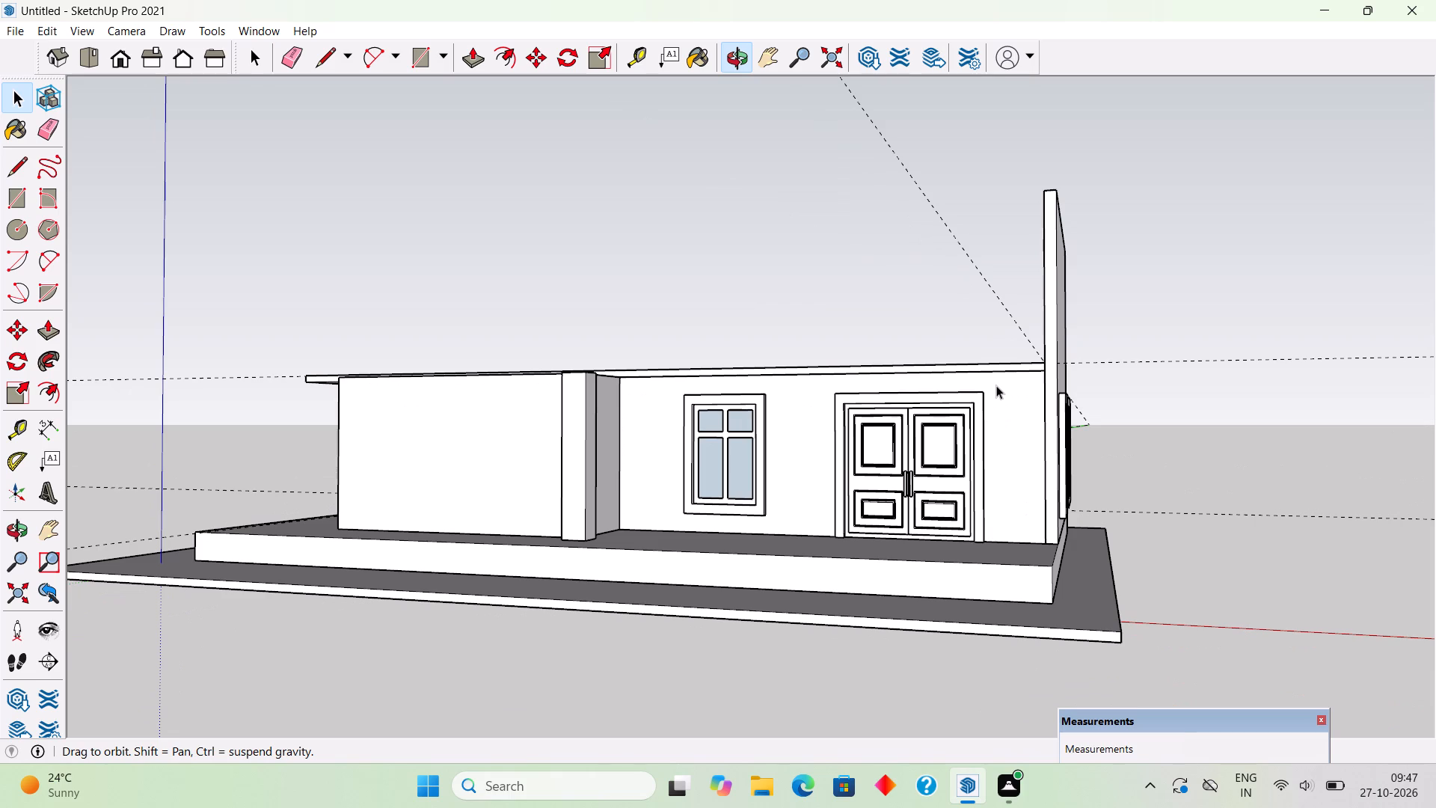
{"action": "scroll", "coordinate": [902, 343], "scroll_direction": "down", "scroll_amount": 6}
{"action": "middle_click_drag", "start_coordinate": [873, 362], "coordinate": [929, 475]}
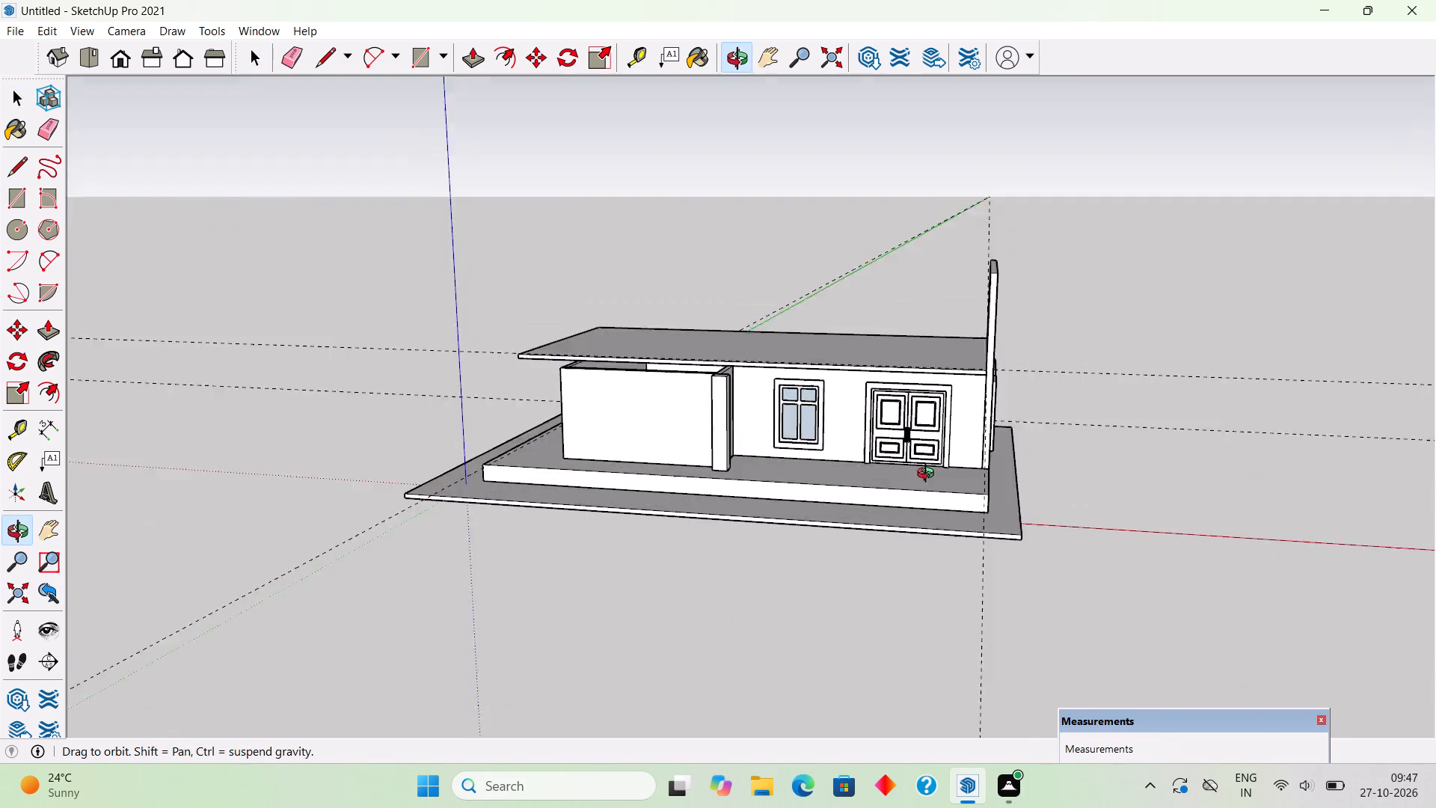
{"action": "middle_click_drag", "start_coordinate": [929, 475], "coordinate": [951, 485]}
{"action": "scroll", "coordinate": [947, 458], "scroll_direction": "up", "scroll_amount": 3}
{"action": "scroll", "coordinate": [1032, 385], "scroll_direction": "up", "scroll_amount": 2}
{"action": "middle_click_drag", "start_coordinate": [986, 332], "coordinate": [720, 213]}
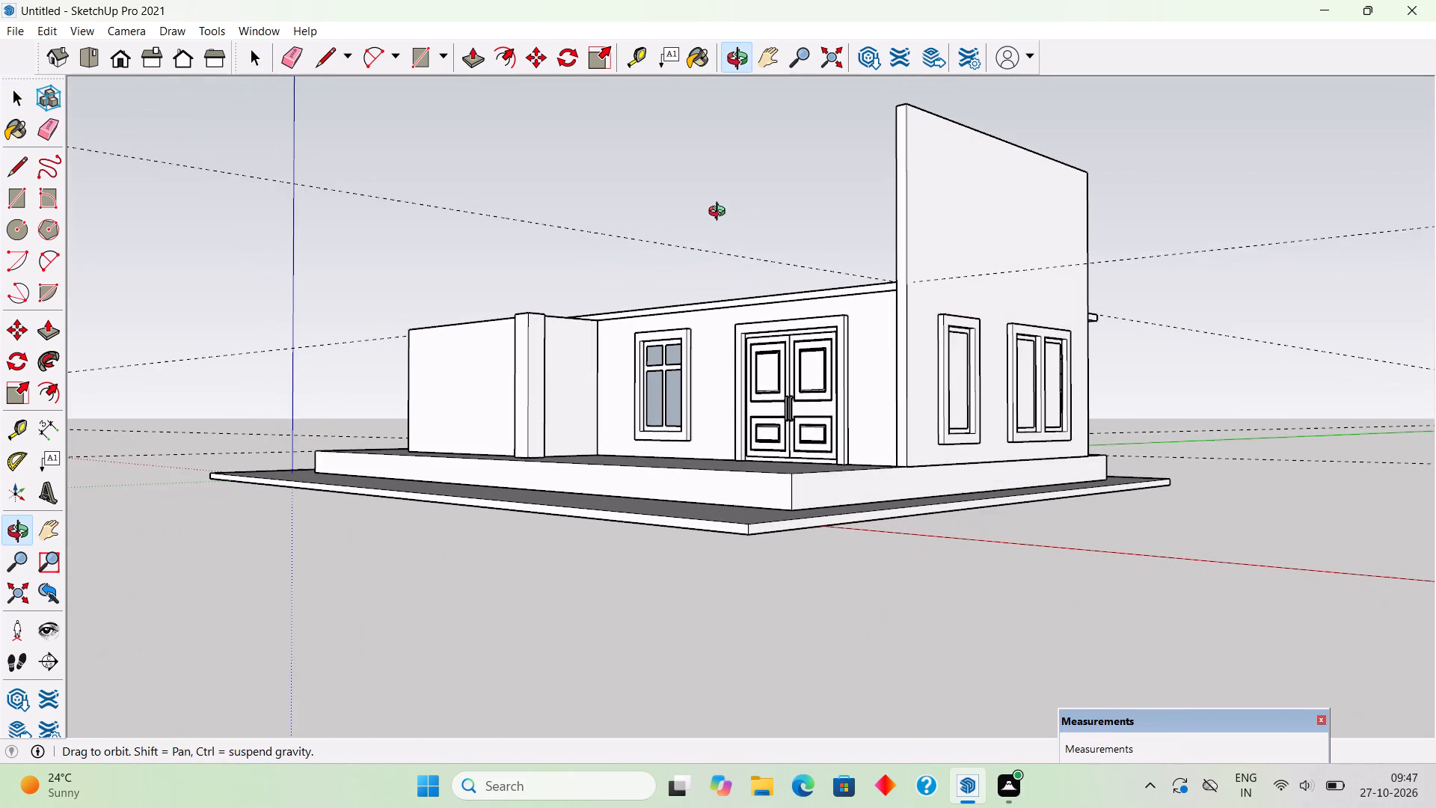
{"action": "middle_click_drag", "start_coordinate": [720, 213], "coordinate": [752, 233]}
{"action": "scroll", "coordinate": [752, 233], "scroll_direction": "up", "scroll_amount": 1}
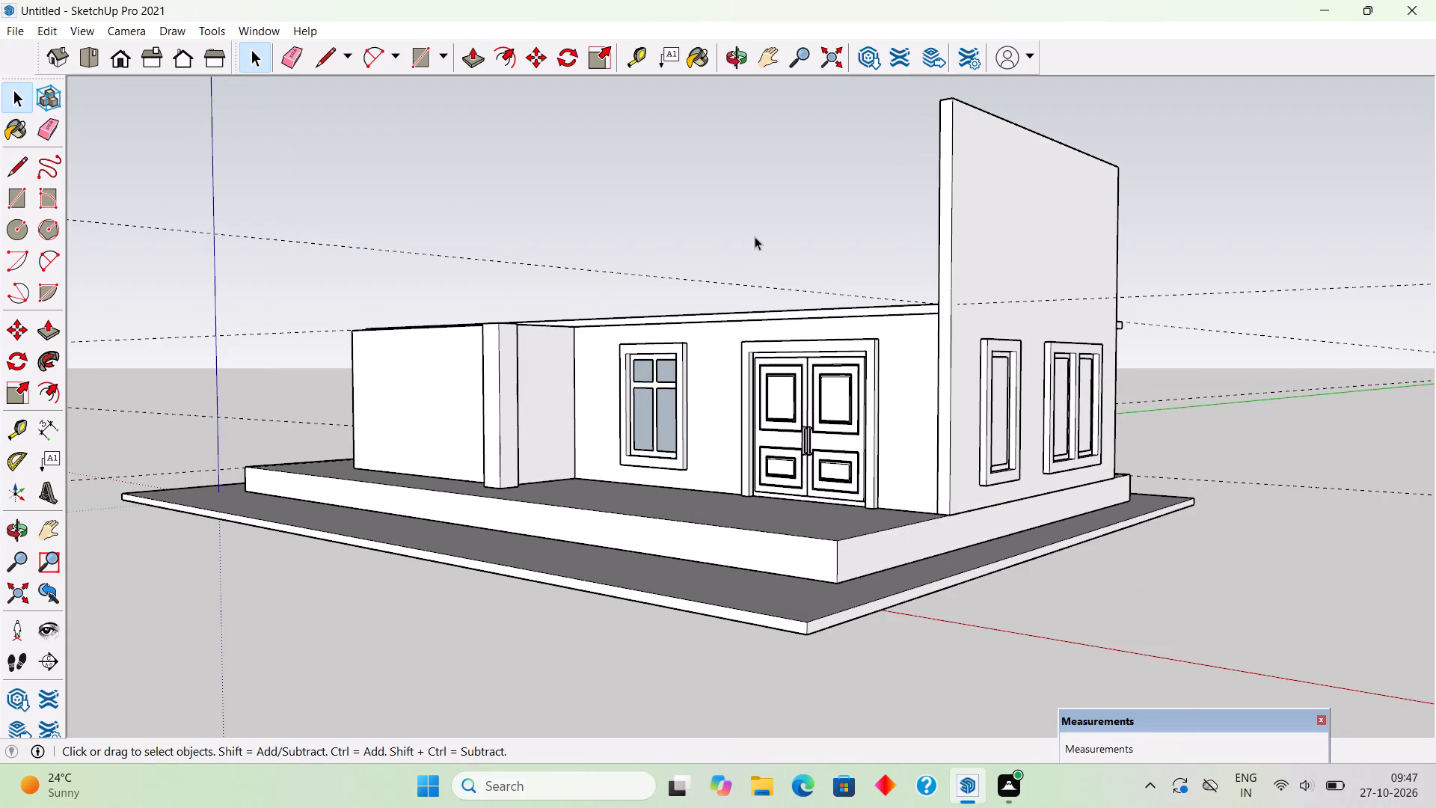
{"action": "middle_click_drag", "start_coordinate": [1067, 338], "coordinate": [938, 331]}
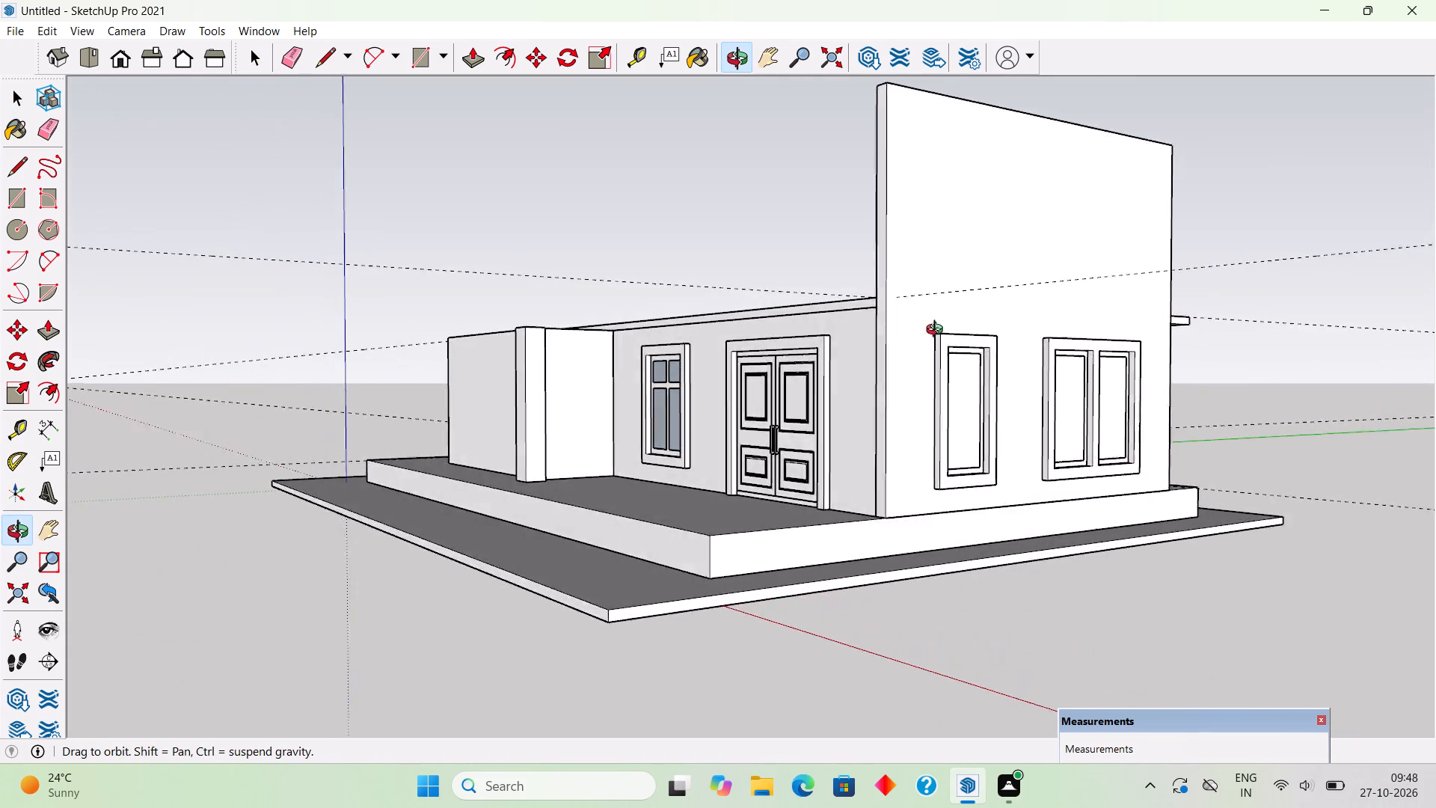
{"action": "middle_click_drag", "start_coordinate": [938, 331], "coordinate": [1265, 337]}
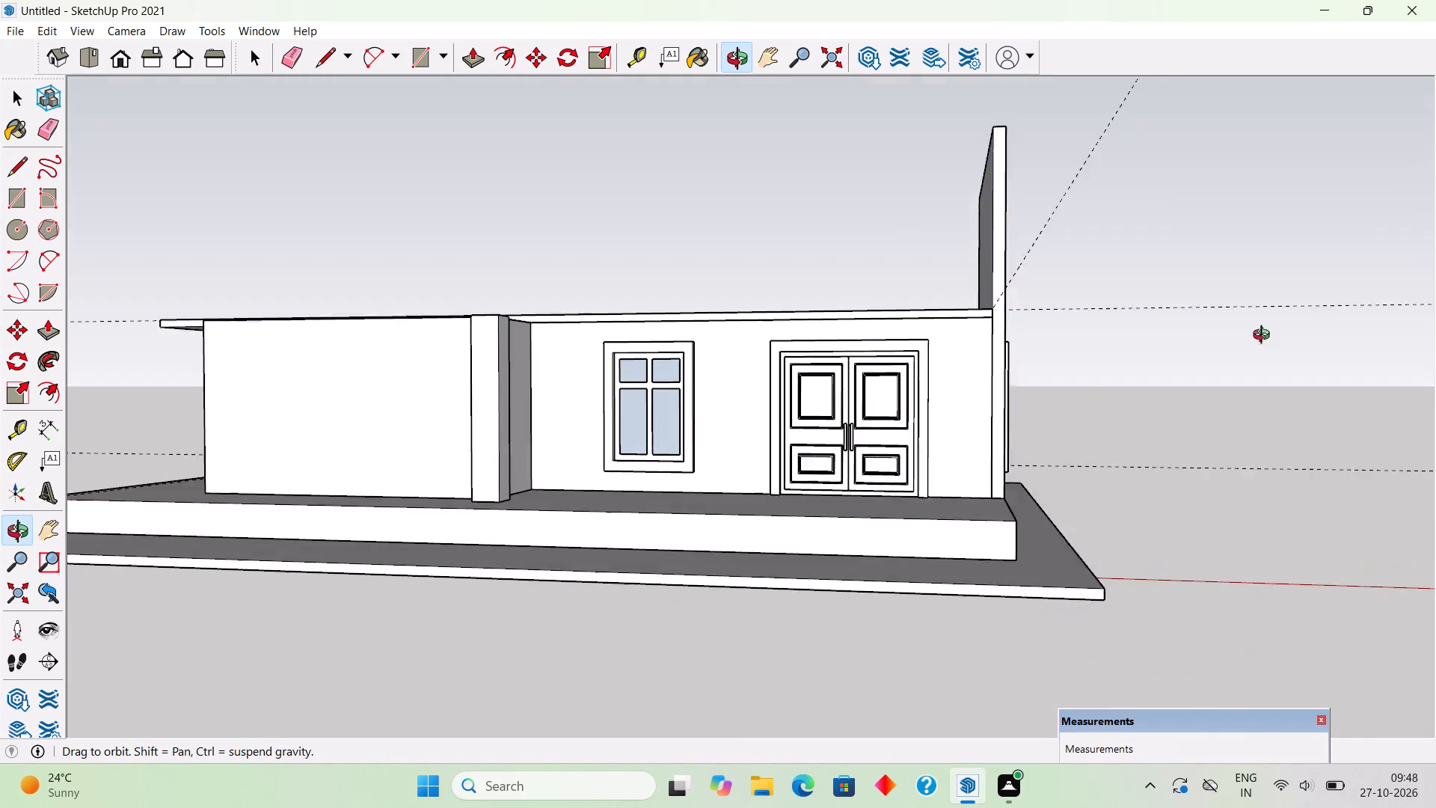
{"action": "middle_click_drag", "start_coordinate": [1265, 337], "coordinate": [1050, 337]}
{"action": "scroll", "coordinate": [1050, 337], "scroll_direction": "down", "scroll_amount": 3}
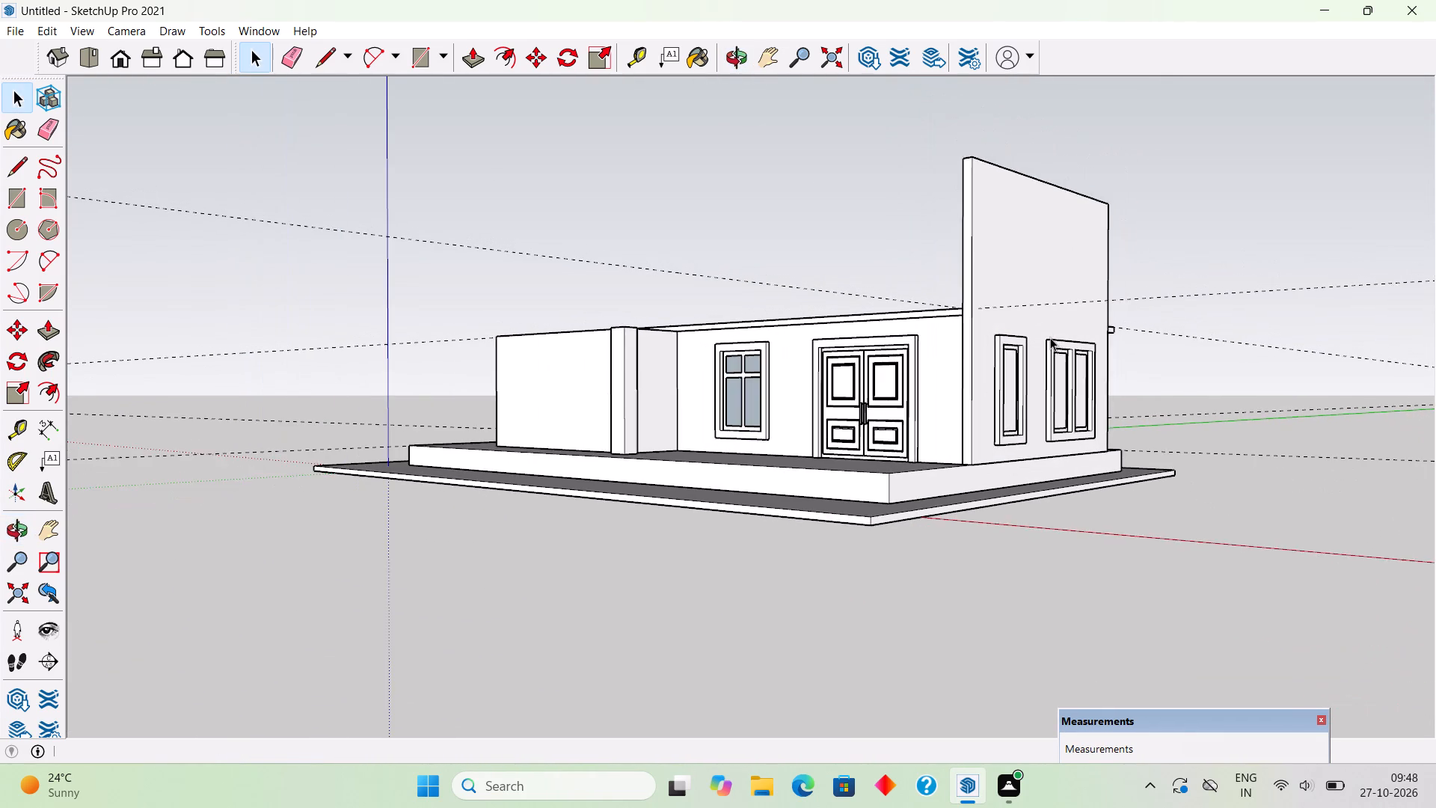
{"action": "scroll", "coordinate": [1050, 337], "scroll_direction": "up", "scroll_amount": 3}
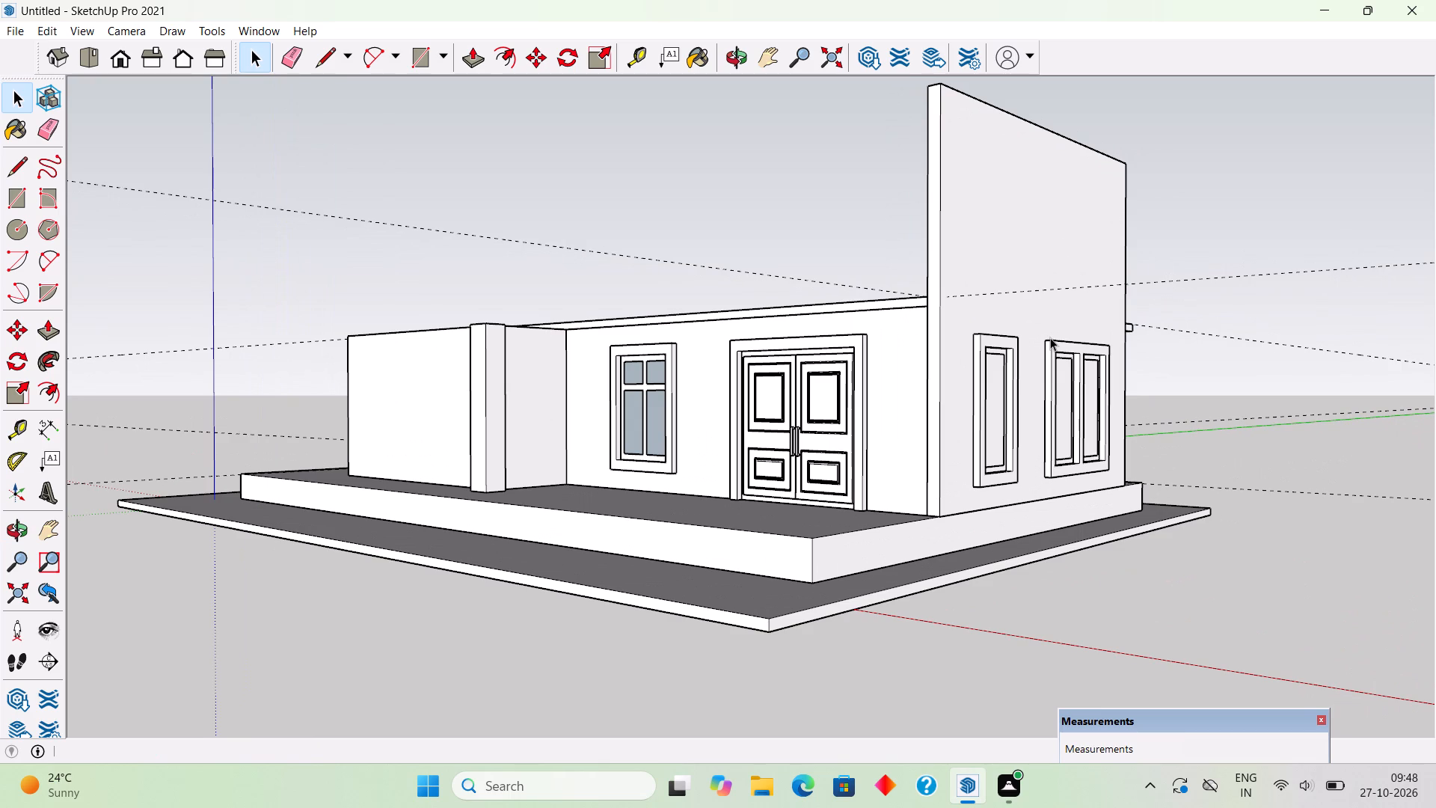
{"action": "scroll", "coordinate": [996, 346], "scroll_direction": "down", "scroll_amount": 1}
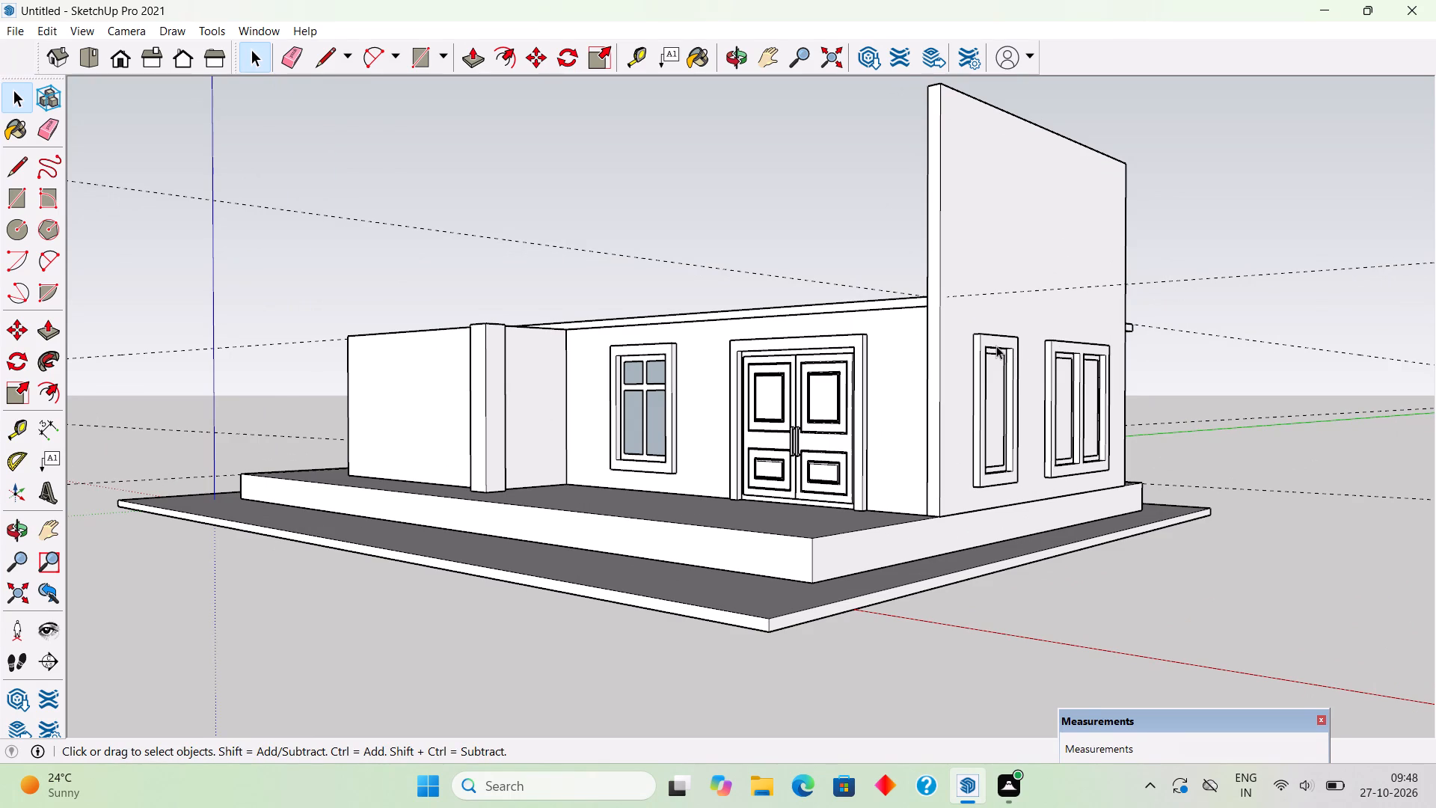
{"action": "scroll", "coordinate": [996, 346], "scroll_direction": "down", "scroll_amount": 2}
Place a horizontal guide on the tall louvred-window wall 11' 6" above its base, meeting the existing guide at the front roof corner.
{"action": "middle_click_drag", "start_coordinate": [942, 323], "coordinate": [687, 390]}
{"action": "scroll", "coordinate": [693, 390], "scroll_direction": "up", "scroll_amount": 2}
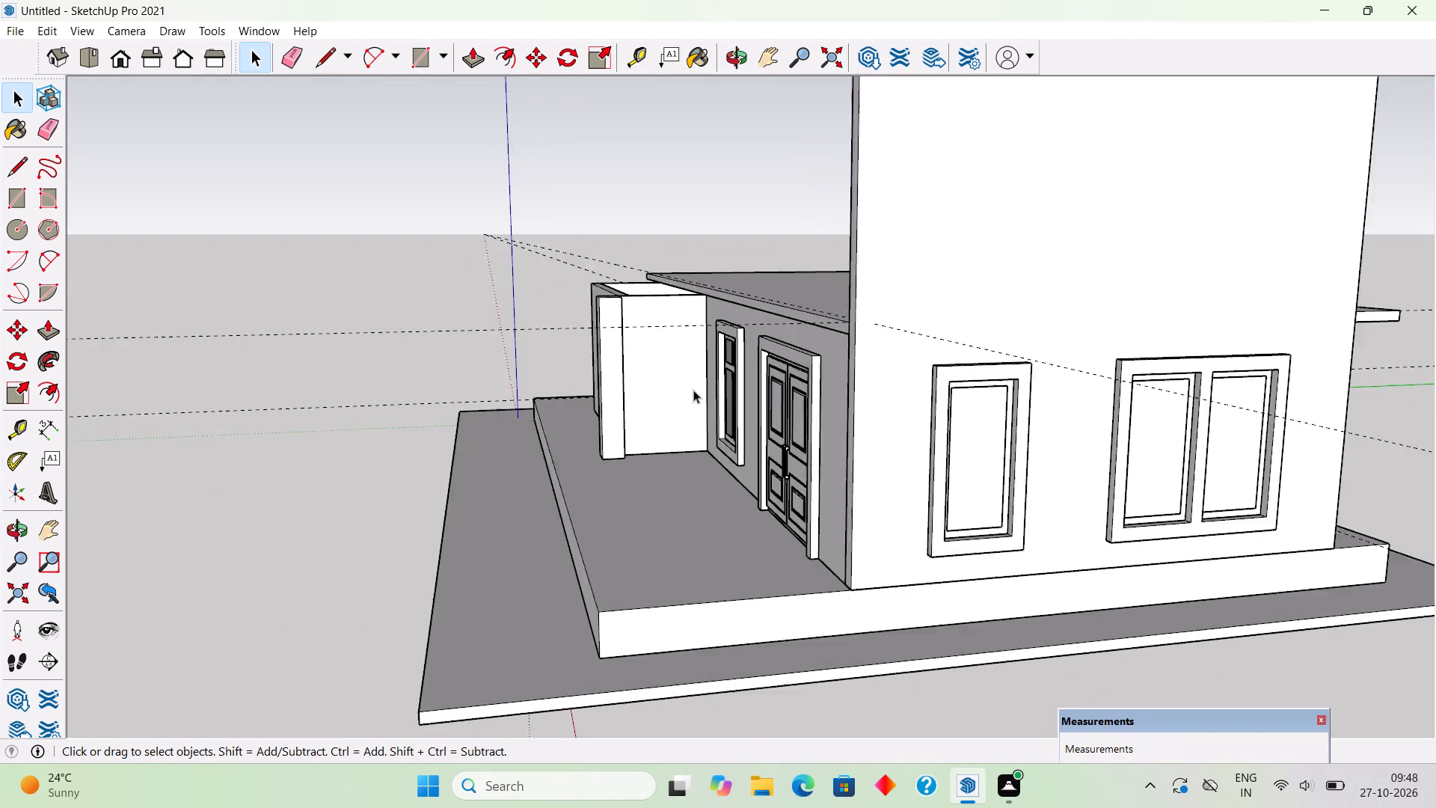
{"action": "scroll", "coordinate": [693, 390], "scroll_direction": "up", "scroll_amount": 2}
{"action": "scroll", "coordinate": [919, 257], "scroll_direction": "up", "scroll_amount": 4}
{"action": "middle_click_drag", "start_coordinate": [1022, 352], "coordinate": [1123, 422]}
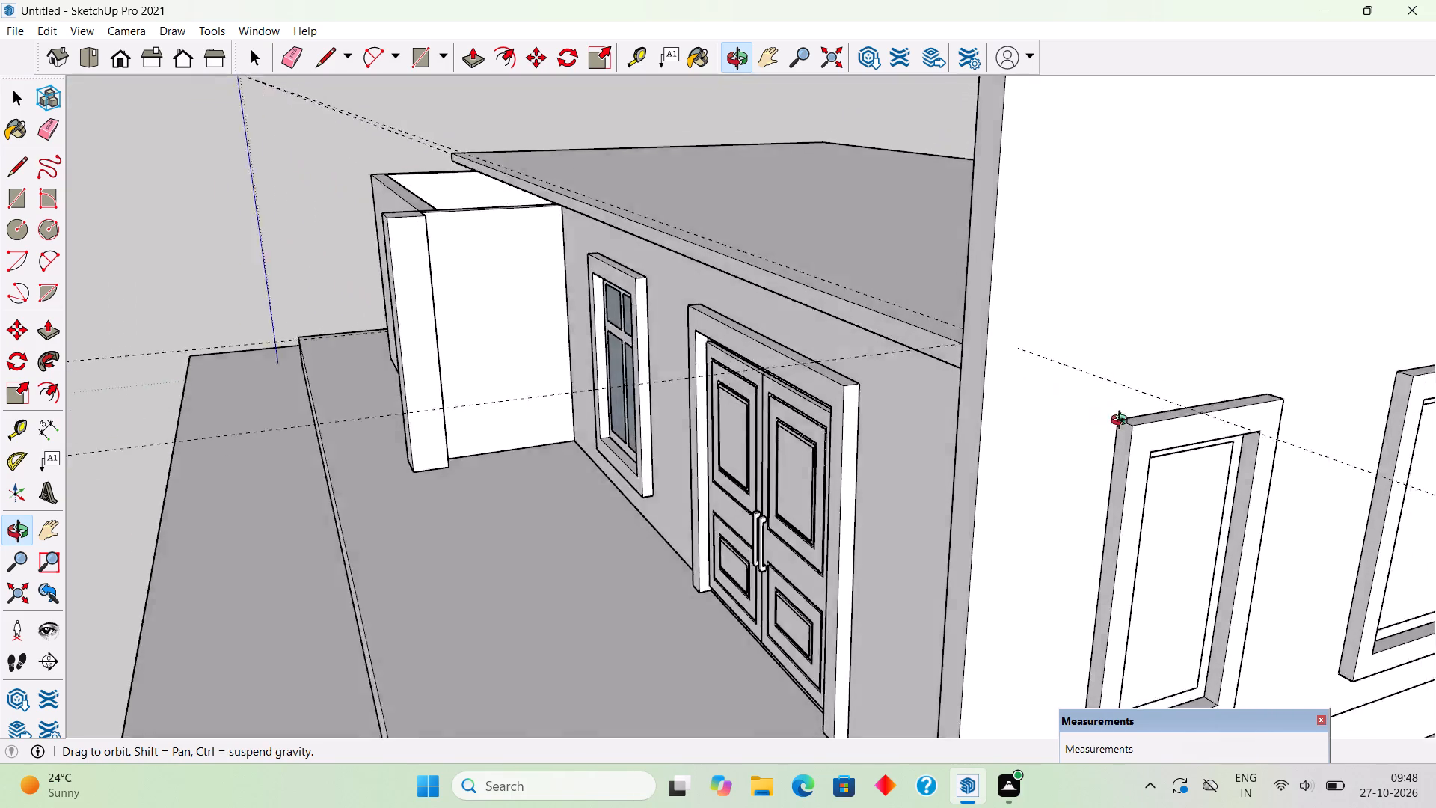
{"action": "middle_click_drag", "start_coordinate": [1123, 422], "coordinate": [1435, 462]}
{"action": "middle_click_drag", "start_coordinate": [817, 290], "coordinate": [527, 212]}
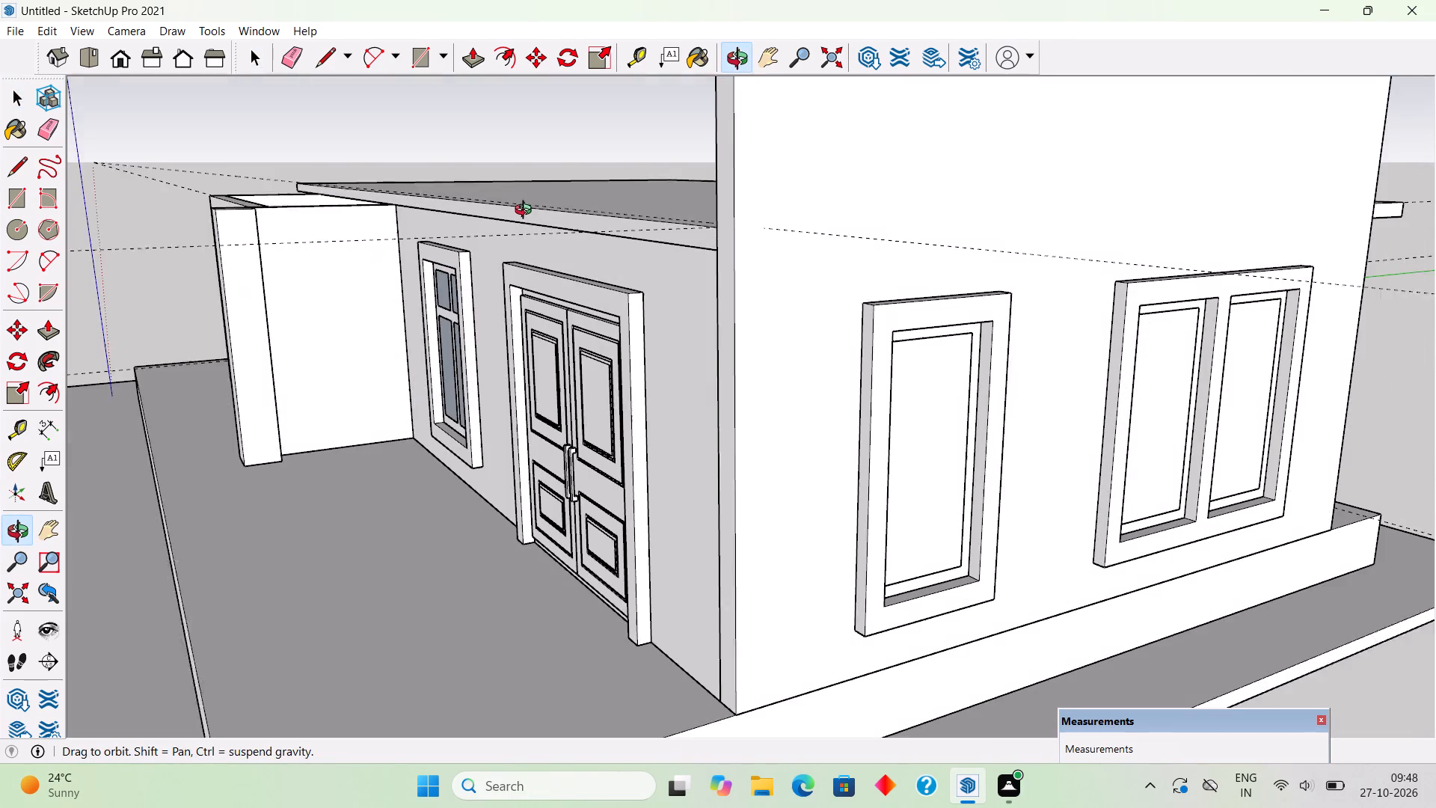
{"action": "middle_click_drag", "start_coordinate": [527, 212], "coordinate": [522, 210]}
{"action": "key", "text": "t"}
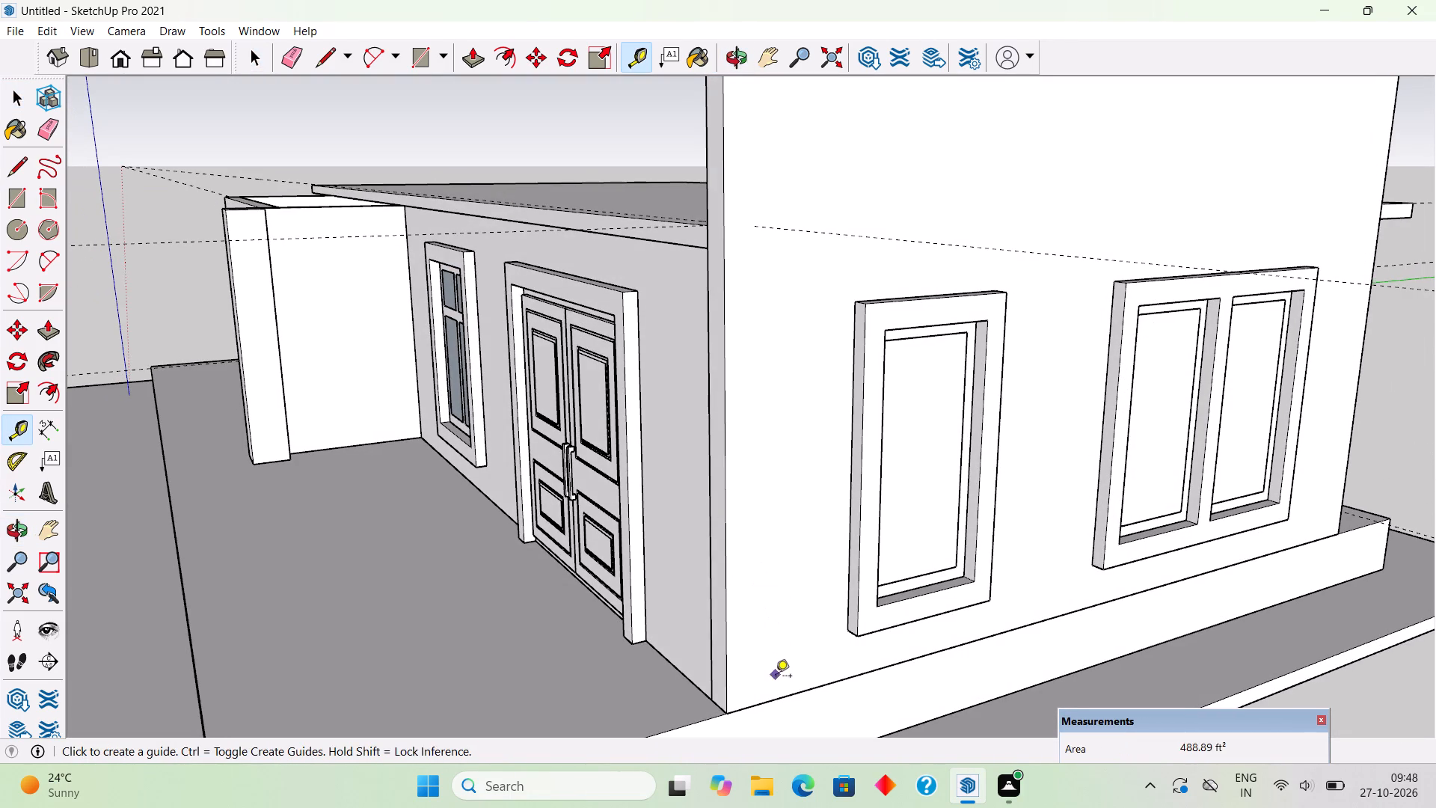
{"action": "left_click", "coordinate": [786, 696]}
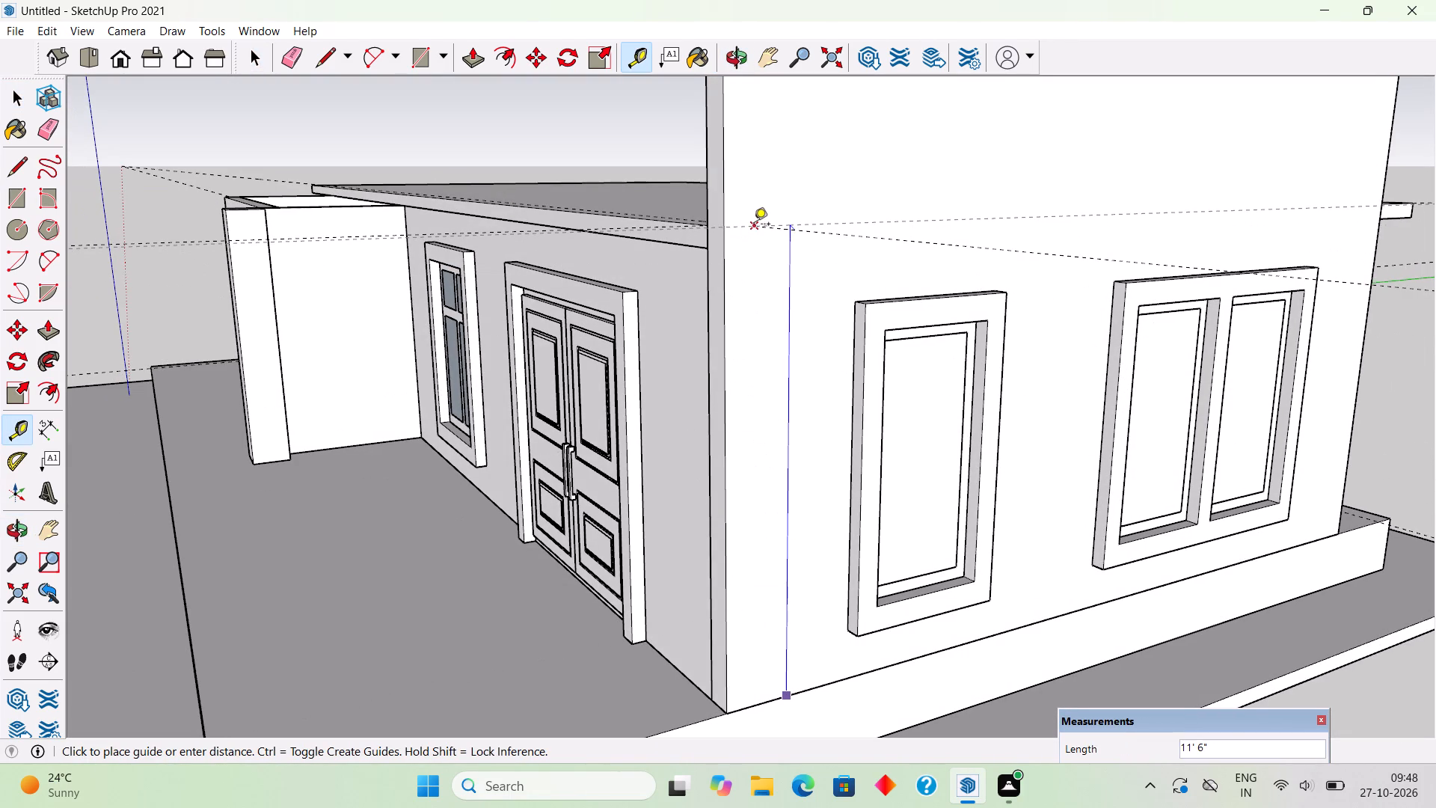
{"action": "left_click", "coordinate": [754, 225]}
Place a second horizontal guide on the tall louvred-window wall 3' above the roof-level guide.
{"action": "scroll", "coordinate": [746, 351], "scroll_direction": "down", "scroll_amount": 12}
{"action": "middle_click_drag", "start_coordinate": [871, 390], "coordinate": [538, 394]}
{"action": "scroll", "coordinate": [538, 394], "scroll_direction": "up", "scroll_amount": 3}
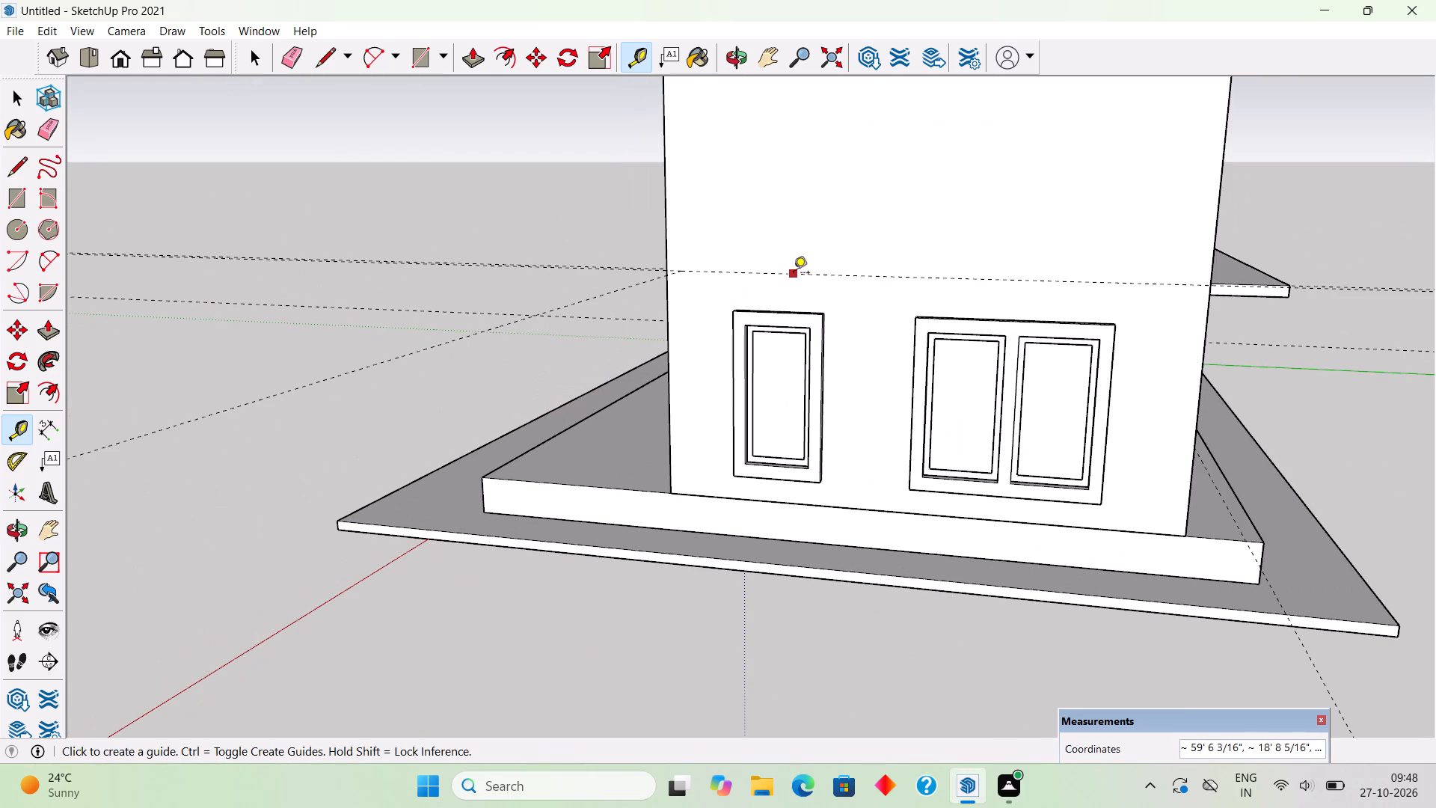
{"action": "left_click", "coordinate": [794, 274]}
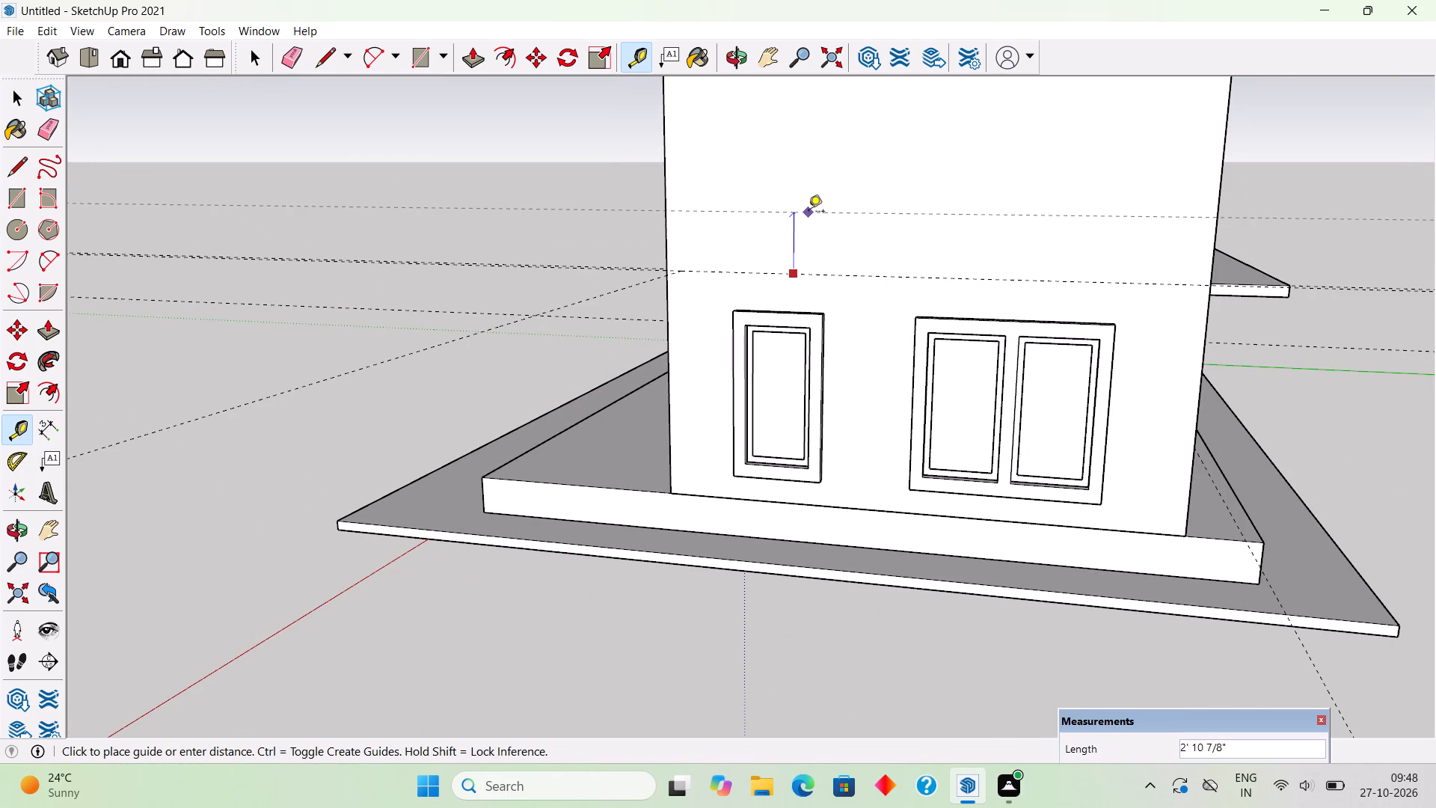
{"action": "type", "text": "3'"}
{"action": "key", "text": "Return"}
Examine the new guides on the tall louvred-window wall and how it meets the roof and front wall from several angles.
{"action": "scroll", "coordinate": [817, 233], "scroll_direction": "down", "scroll_amount": 3}
{"action": "middle_click_drag", "start_coordinate": [881, 347], "coordinate": [976, 370]}
{"action": "scroll", "coordinate": [976, 370], "scroll_direction": "down", "scroll_amount": 3}
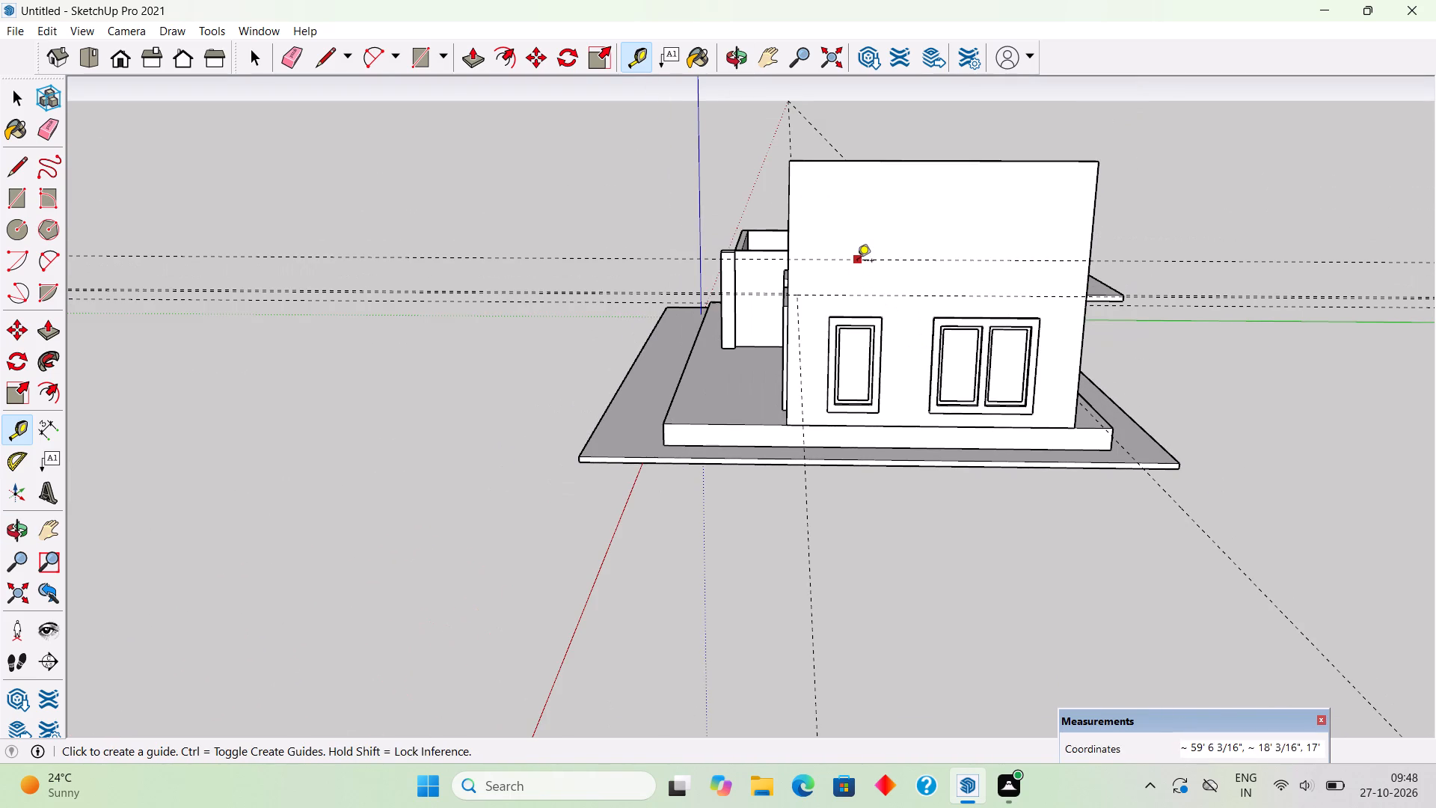
{"action": "scroll", "coordinate": [857, 262], "scroll_direction": "up", "scroll_amount": 3}
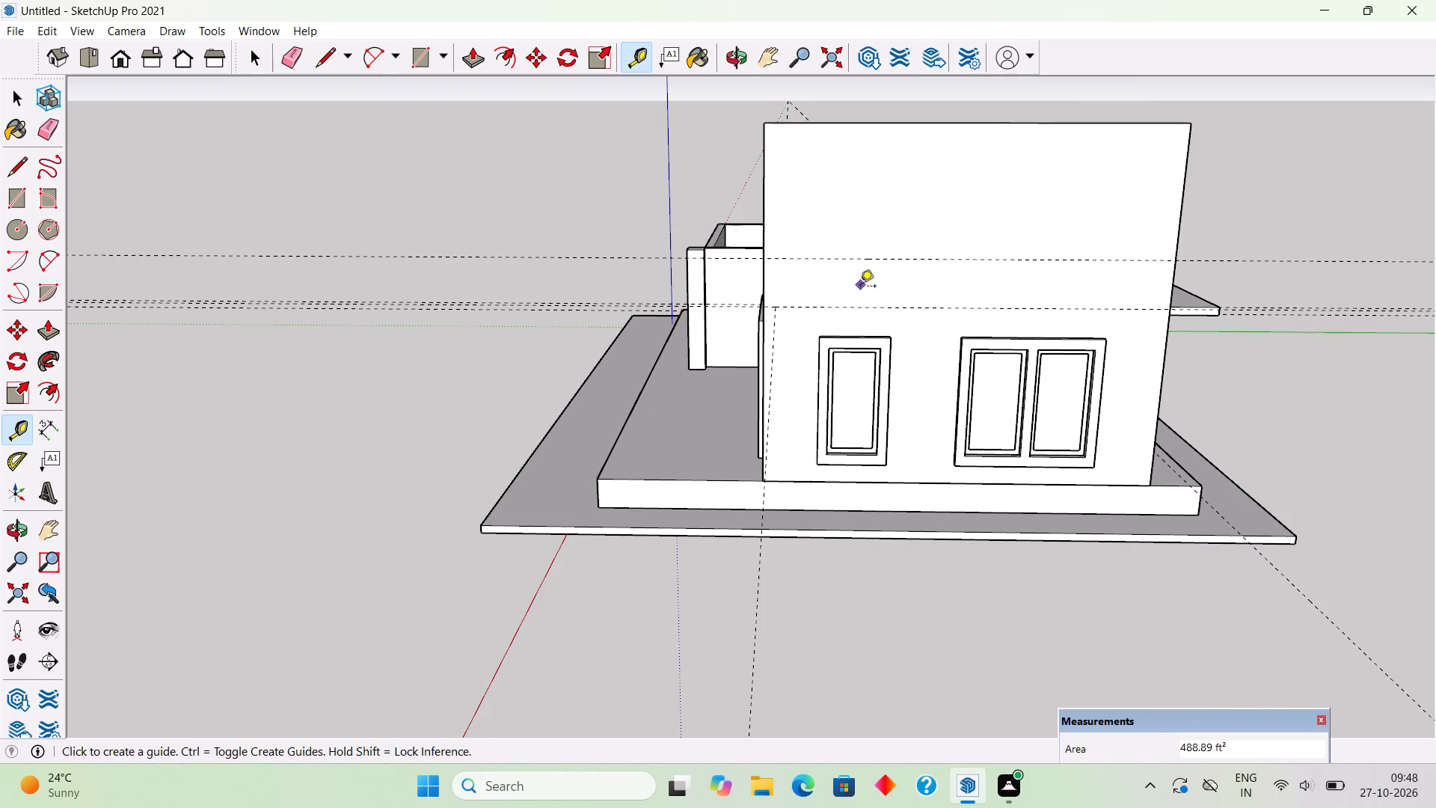
{"action": "middle_click_drag", "start_coordinate": [875, 292], "coordinate": [1213, 254]}
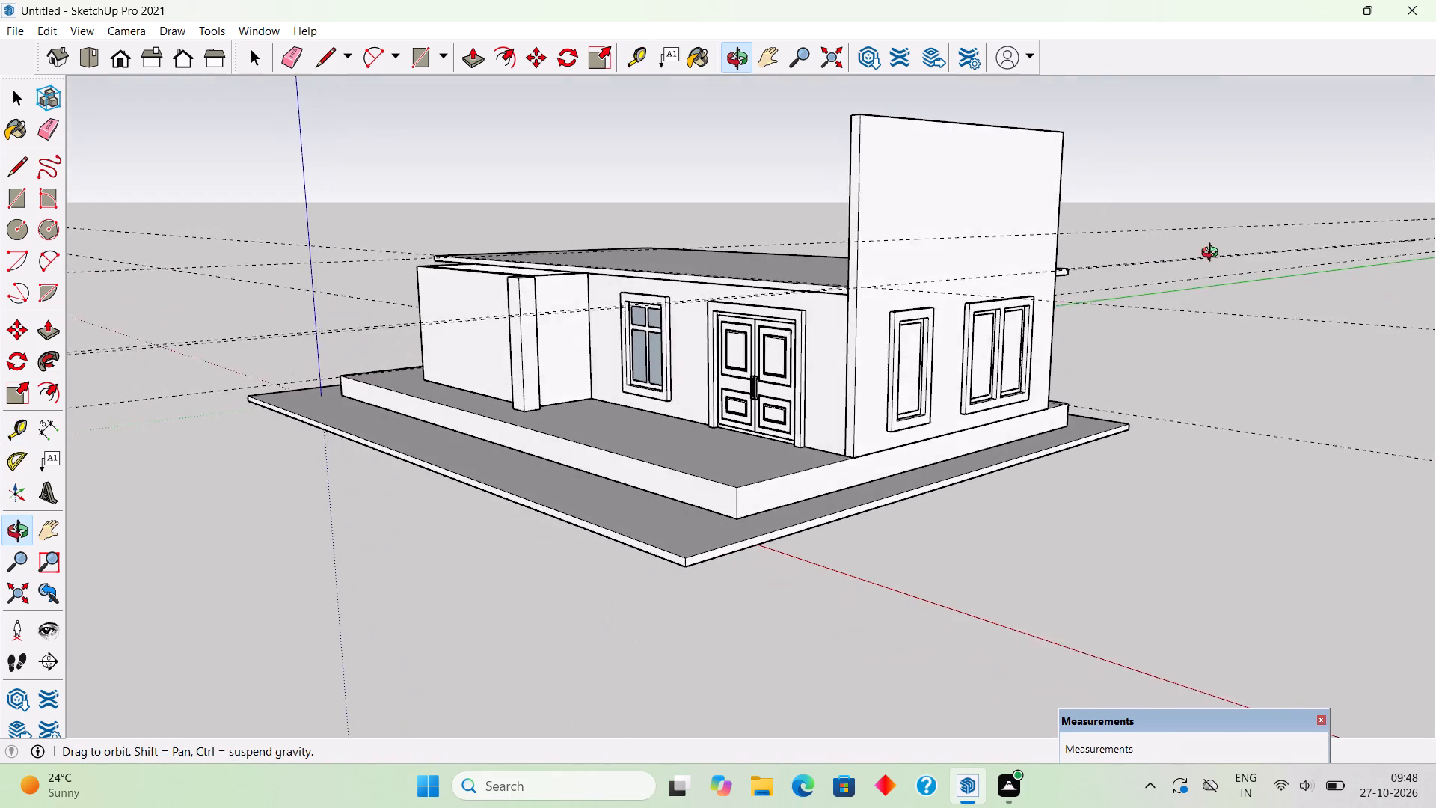
{"action": "middle_click_drag", "start_coordinate": [1213, 254], "coordinate": [1223, 254]}
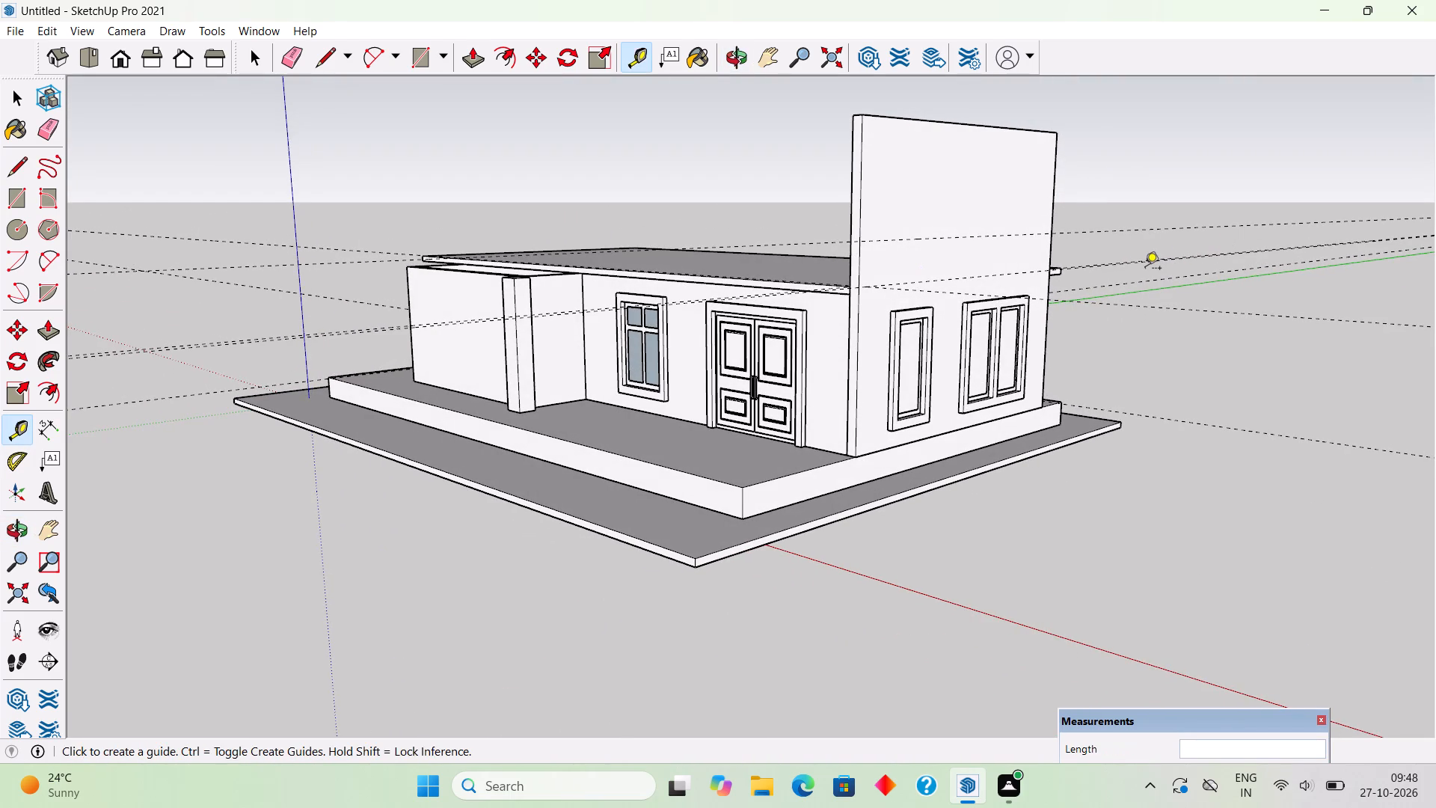
{"action": "scroll", "coordinate": [966, 223], "scroll_direction": "up", "scroll_amount": 5}
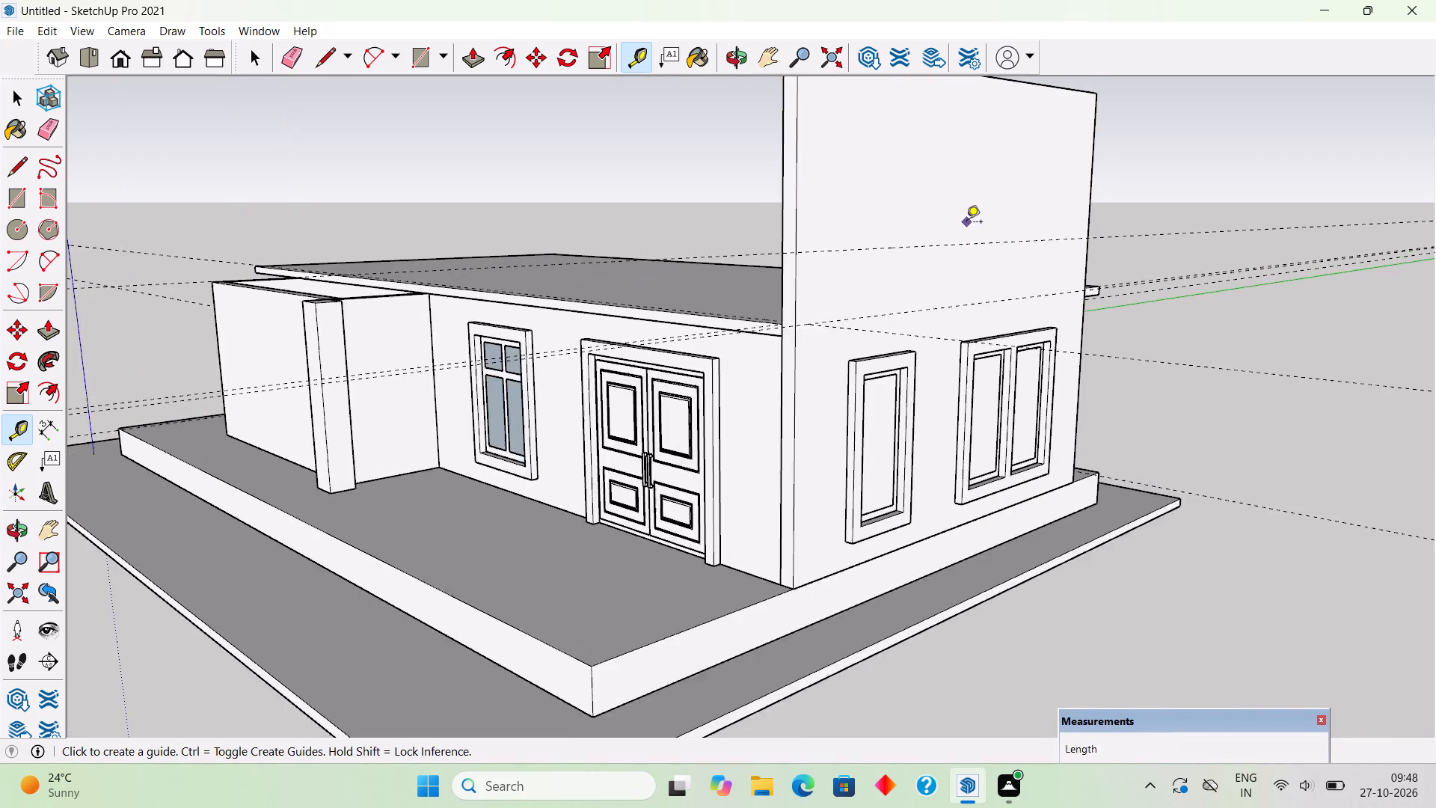
{"action": "scroll", "coordinate": [874, 355], "scroll_direction": "down", "scroll_amount": 4}
{"action": "middle_click_drag", "start_coordinate": [888, 345], "coordinate": [1119, 350]}
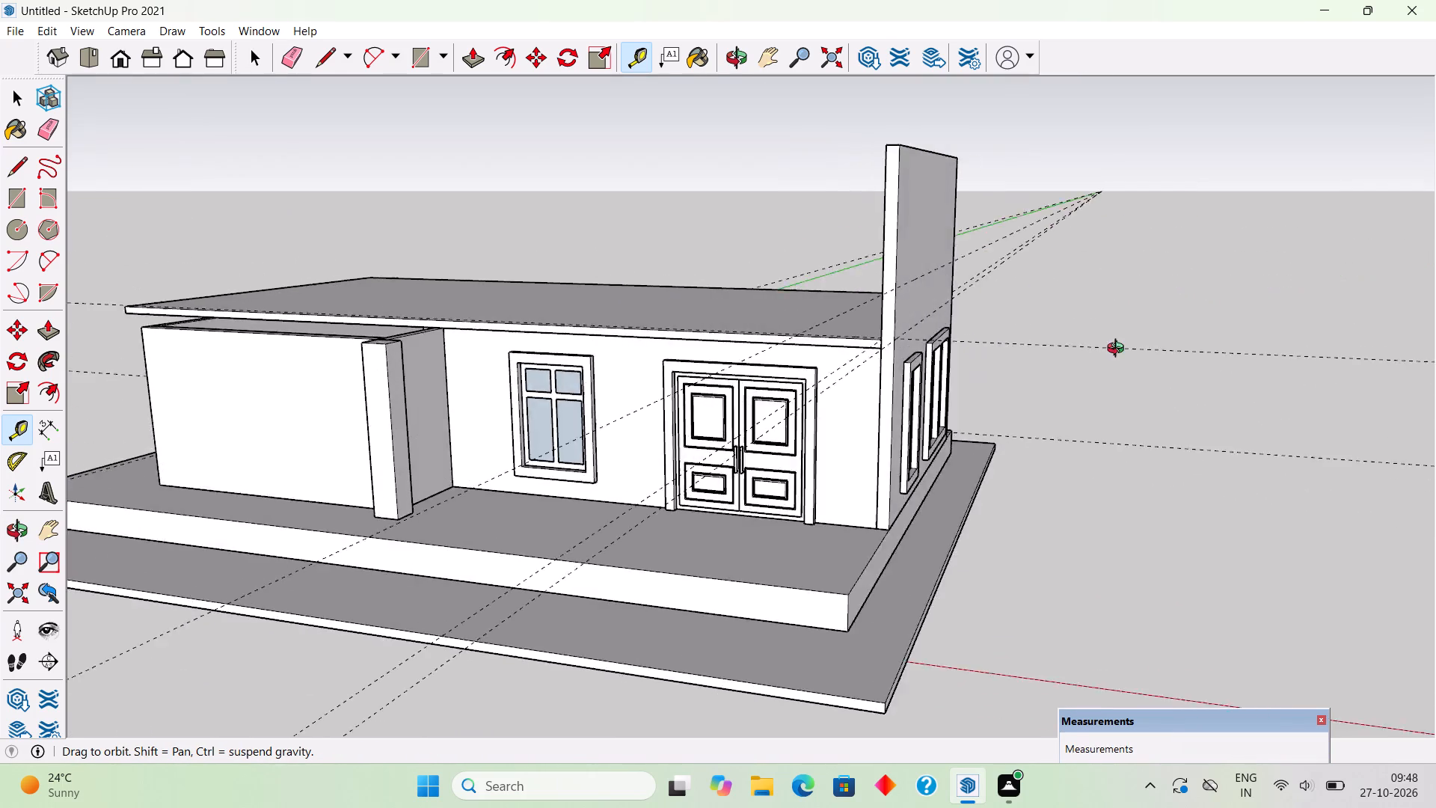
{"action": "middle_click_drag", "start_coordinate": [1119, 350], "coordinate": [1287, 376]}
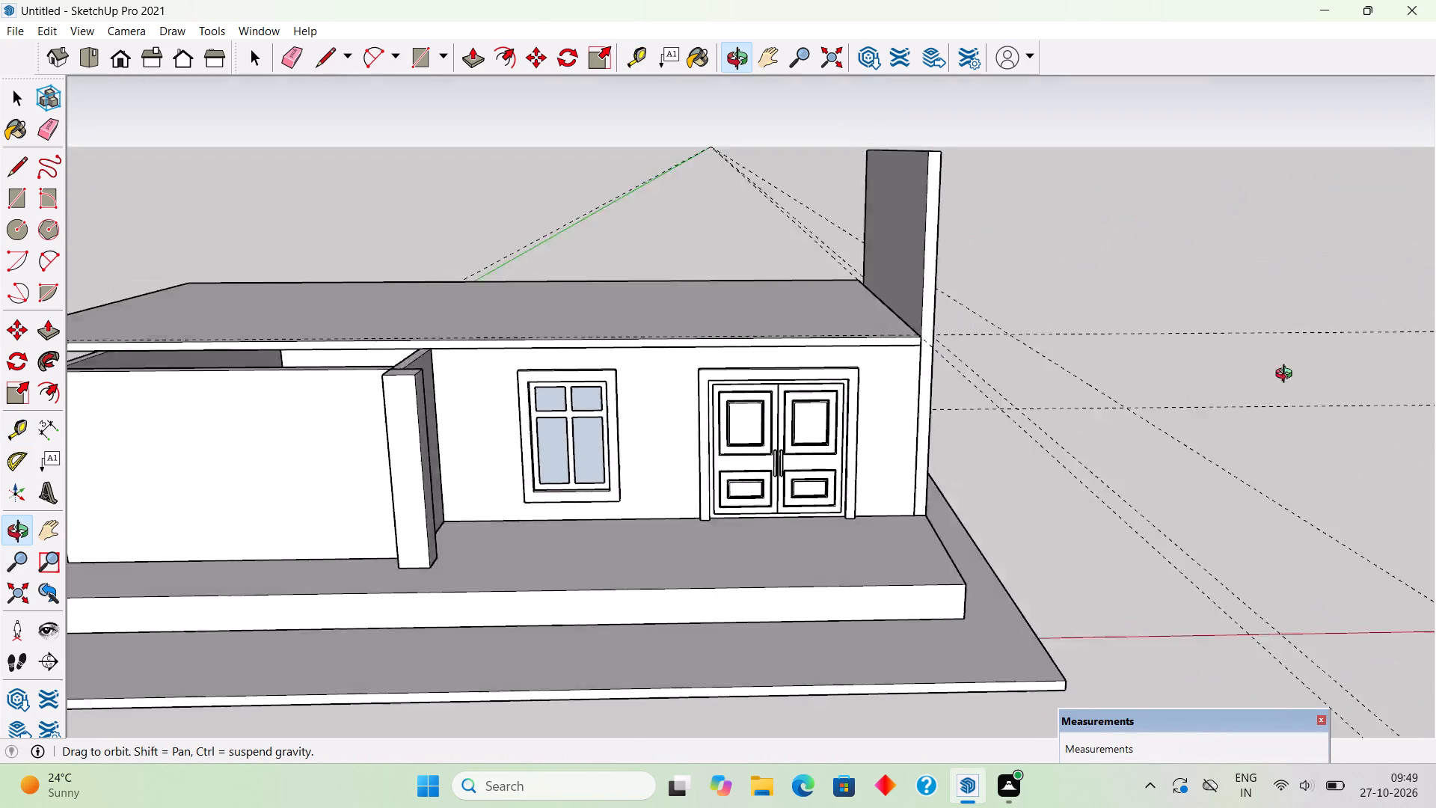
{"action": "middle_click_drag", "start_coordinate": [1287, 376], "coordinate": [1191, 325]}
{"action": "key", "text": "space"}
{"action": "left_click", "coordinate": [1050, 177]}
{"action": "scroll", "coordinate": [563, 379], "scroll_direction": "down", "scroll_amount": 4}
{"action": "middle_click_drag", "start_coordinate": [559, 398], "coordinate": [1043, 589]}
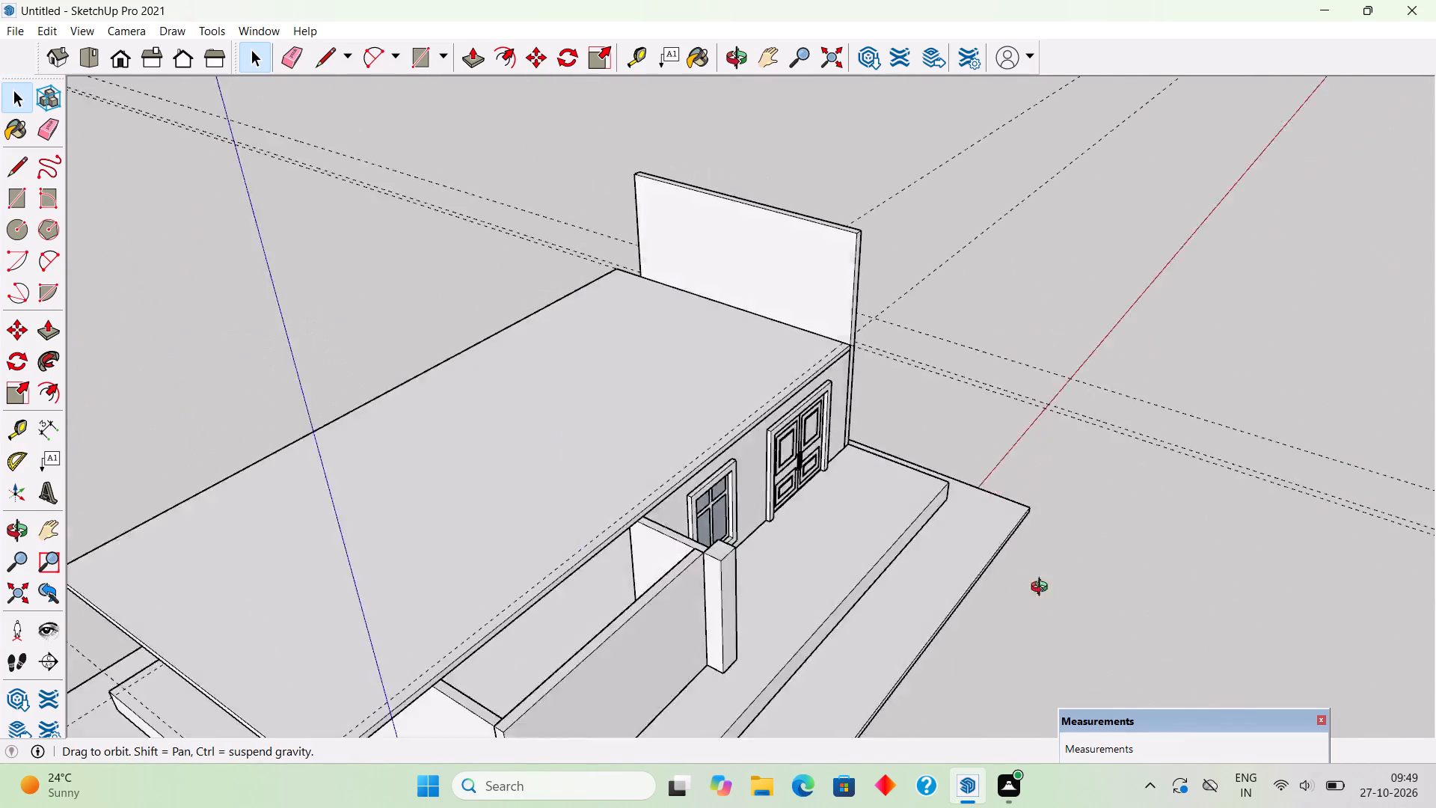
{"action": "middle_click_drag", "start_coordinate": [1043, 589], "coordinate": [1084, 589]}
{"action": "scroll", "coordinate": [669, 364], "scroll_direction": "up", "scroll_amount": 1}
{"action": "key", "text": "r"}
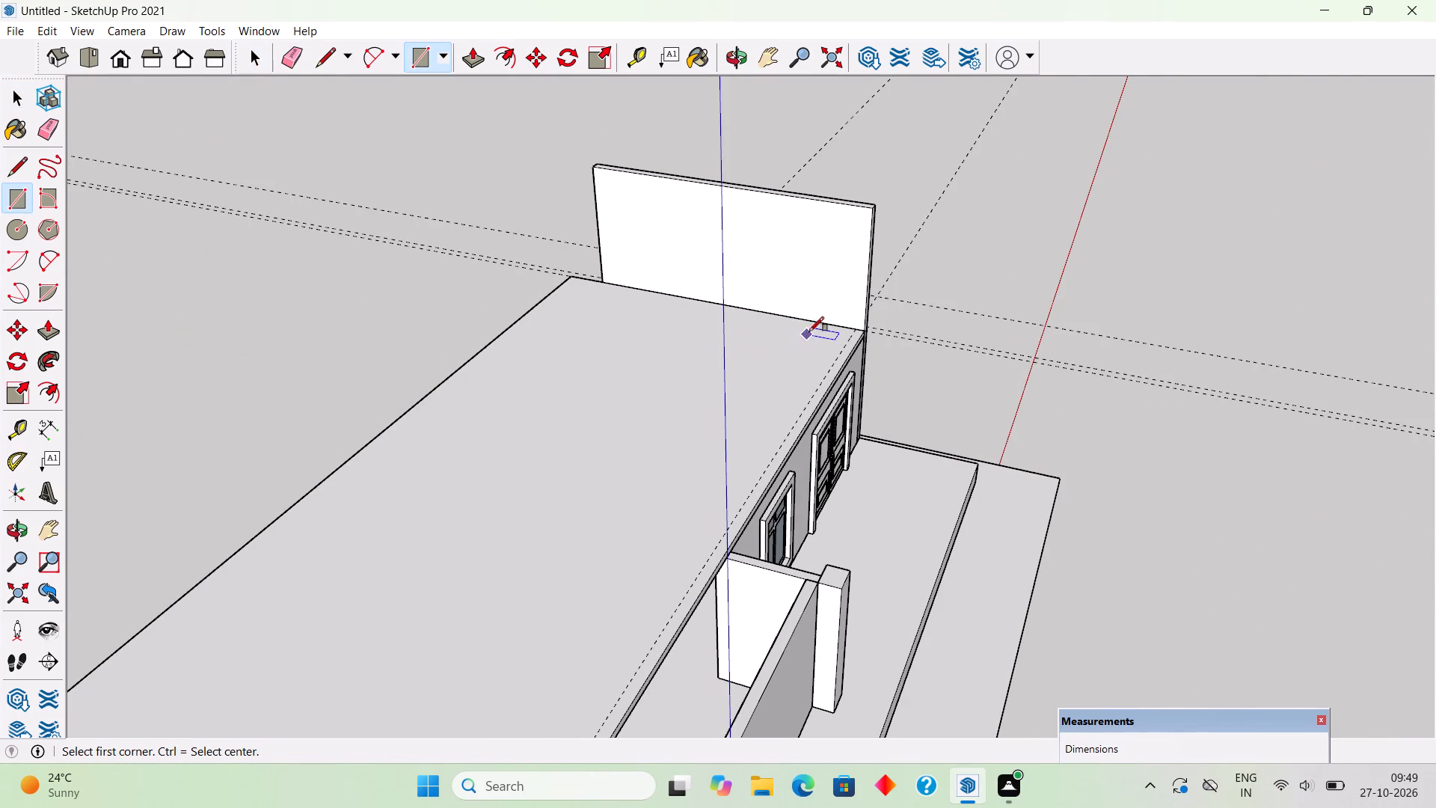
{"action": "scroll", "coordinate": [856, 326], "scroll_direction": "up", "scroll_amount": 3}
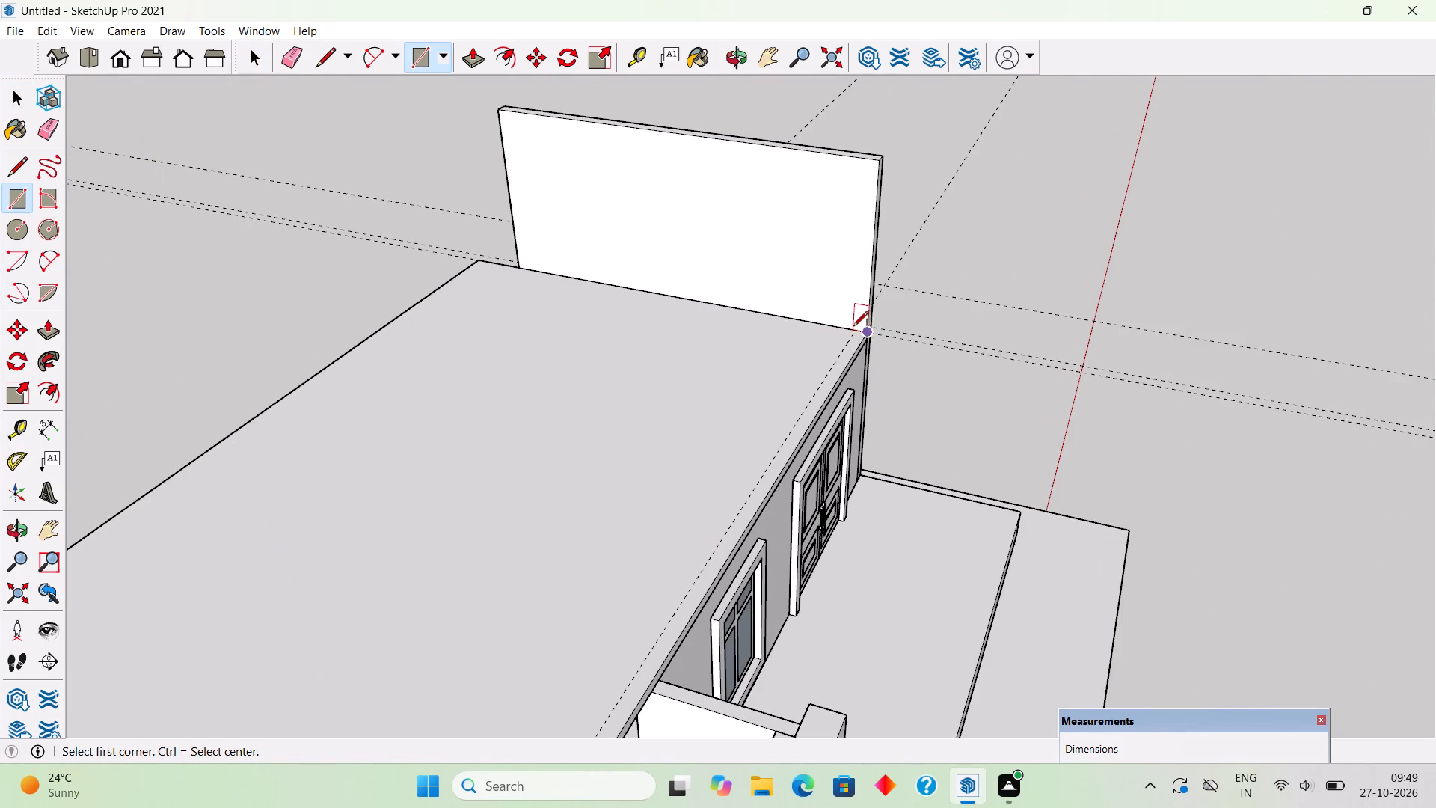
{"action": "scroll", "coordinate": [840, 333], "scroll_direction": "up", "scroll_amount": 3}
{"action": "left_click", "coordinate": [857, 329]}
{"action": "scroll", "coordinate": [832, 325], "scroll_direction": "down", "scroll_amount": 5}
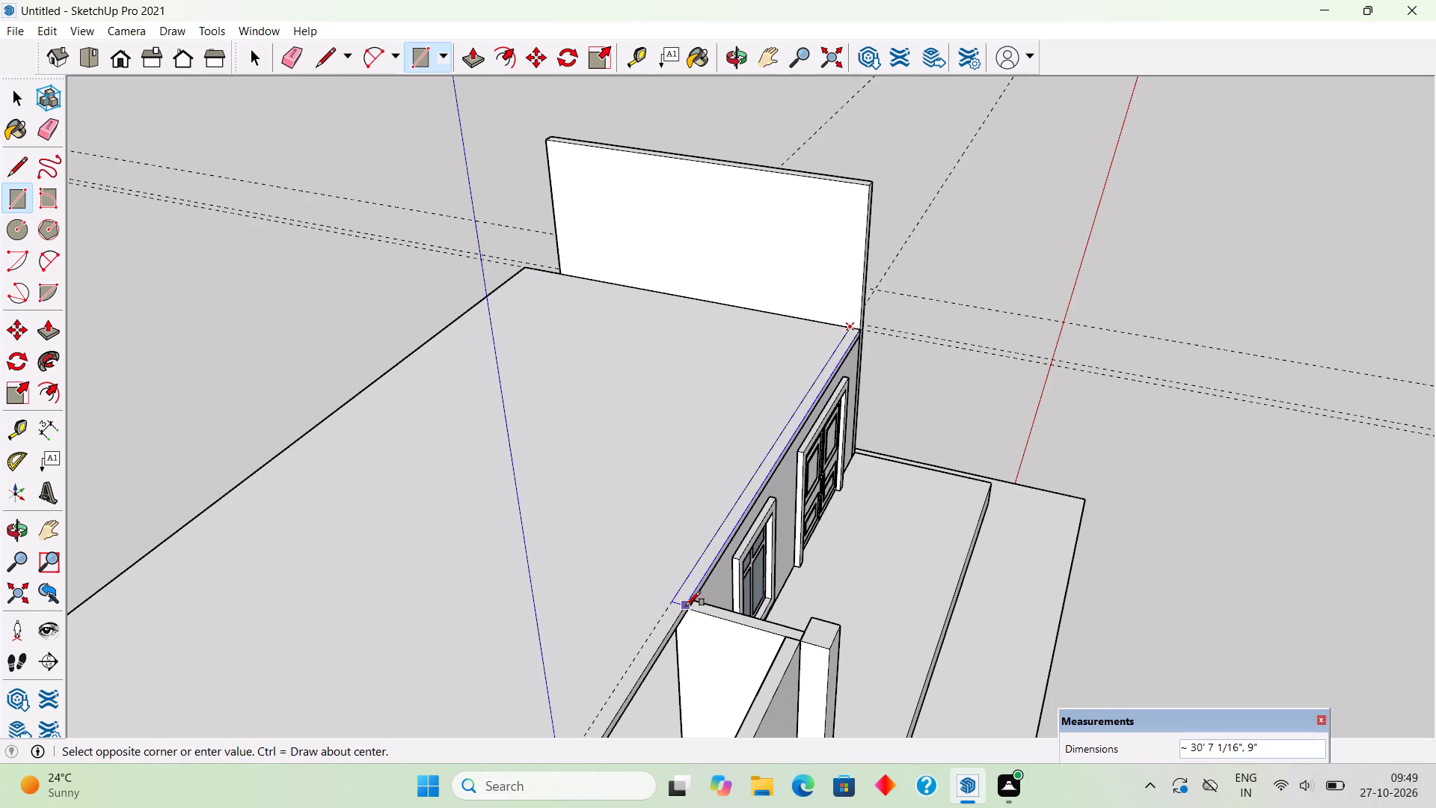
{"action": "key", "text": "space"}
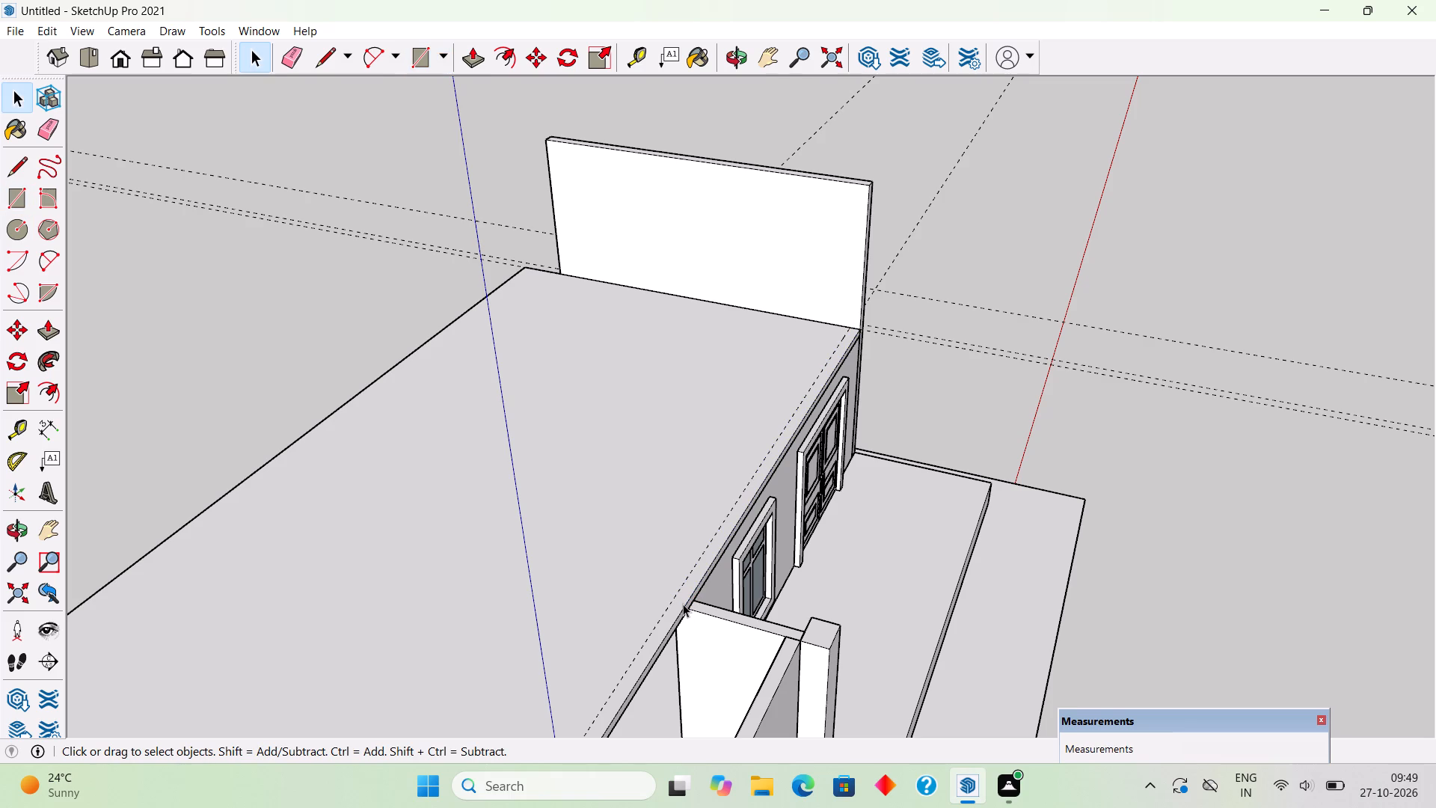
Place a vertical guide along the corner where the projecting side wall meets the front wall beside the window, running up past the roof.
{"action": "middle_click_drag", "start_coordinate": [644, 508], "coordinate": [194, 330]}
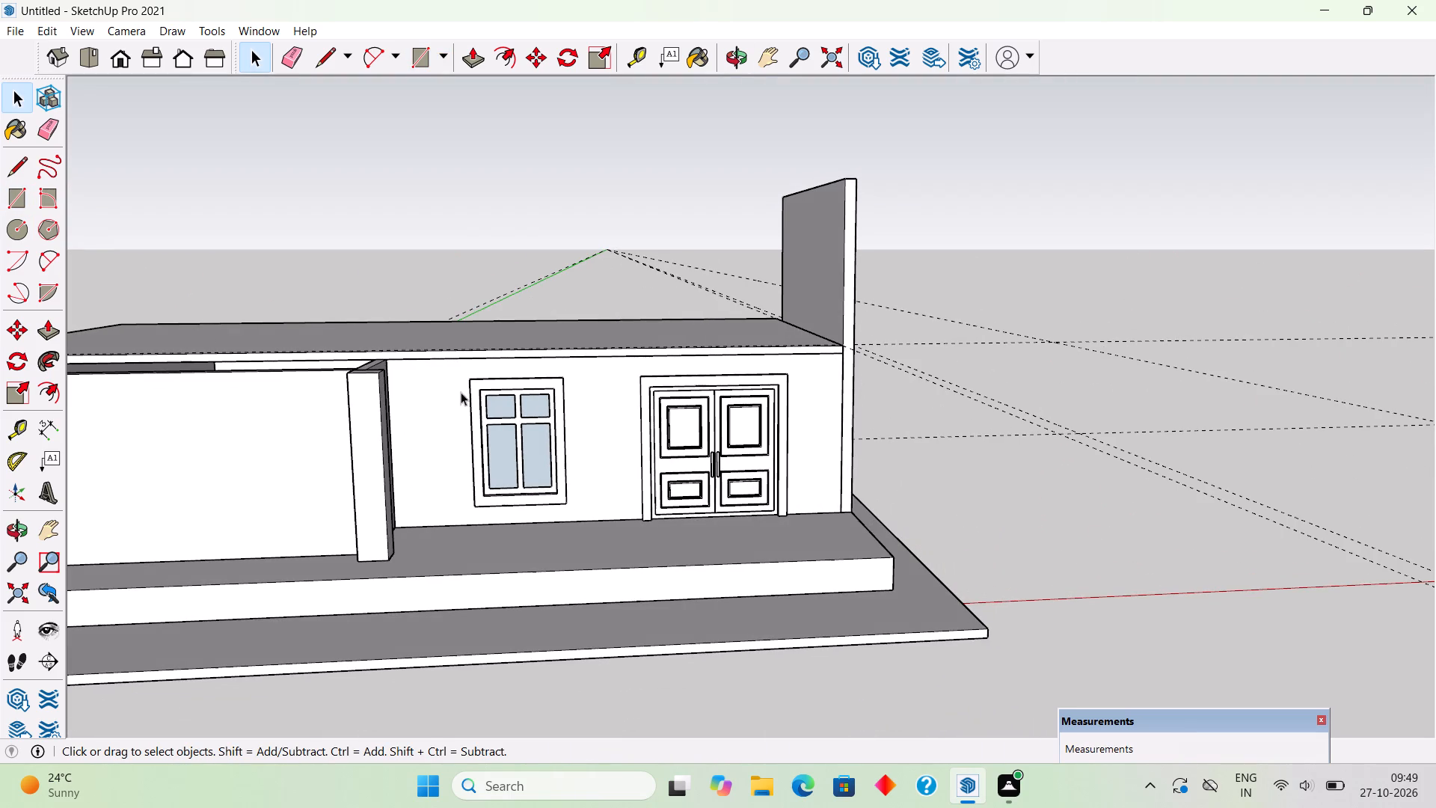
{"action": "key", "text": "t"}
{"action": "scroll", "coordinate": [413, 408], "scroll_direction": "up", "scroll_amount": 9}
{"action": "double_click", "coordinate": [358, 337]}
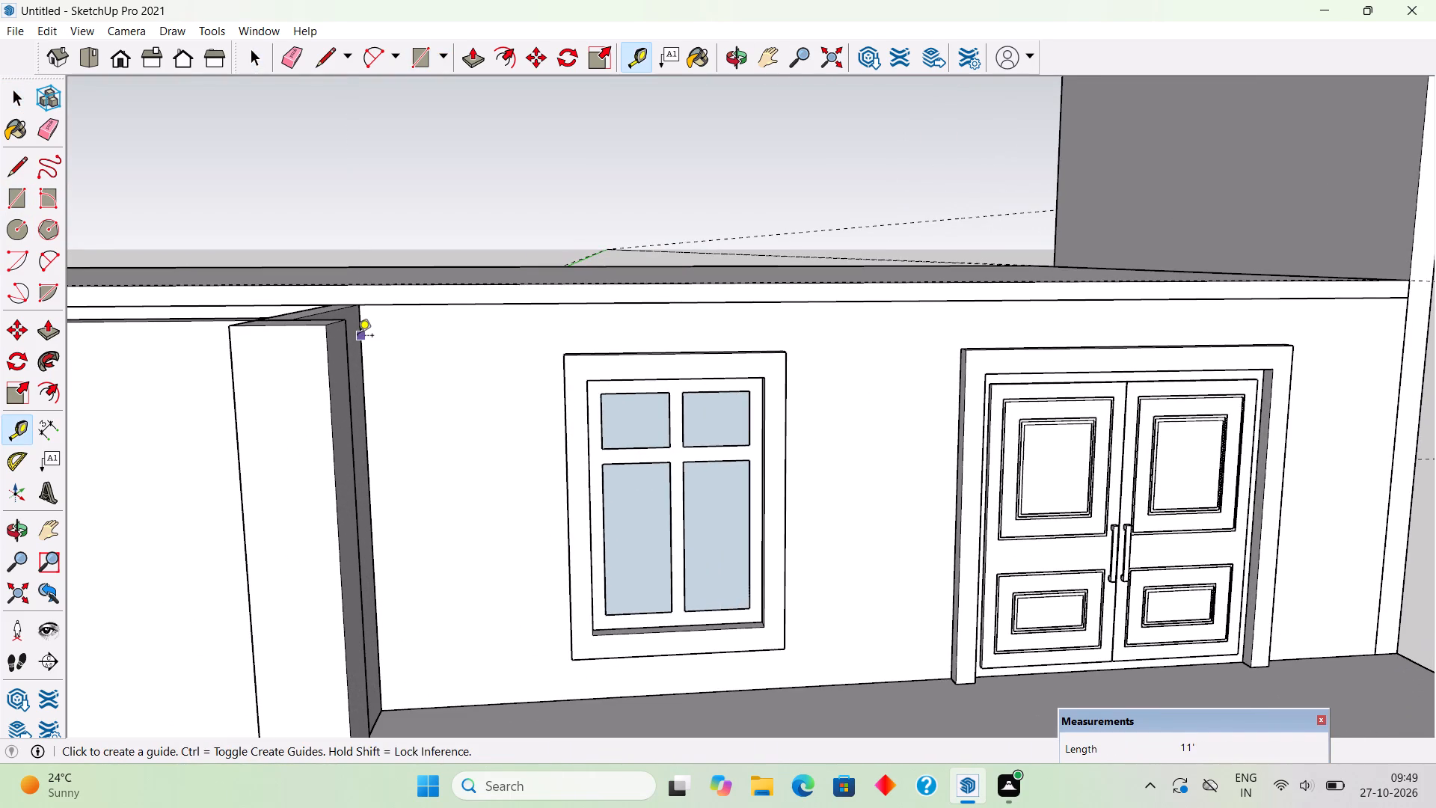
{"action": "middle_click_drag", "start_coordinate": [372, 400], "coordinate": [746, 624]}
{"action": "middle_click_drag", "start_coordinate": [806, 644], "coordinate": [819, 652]}
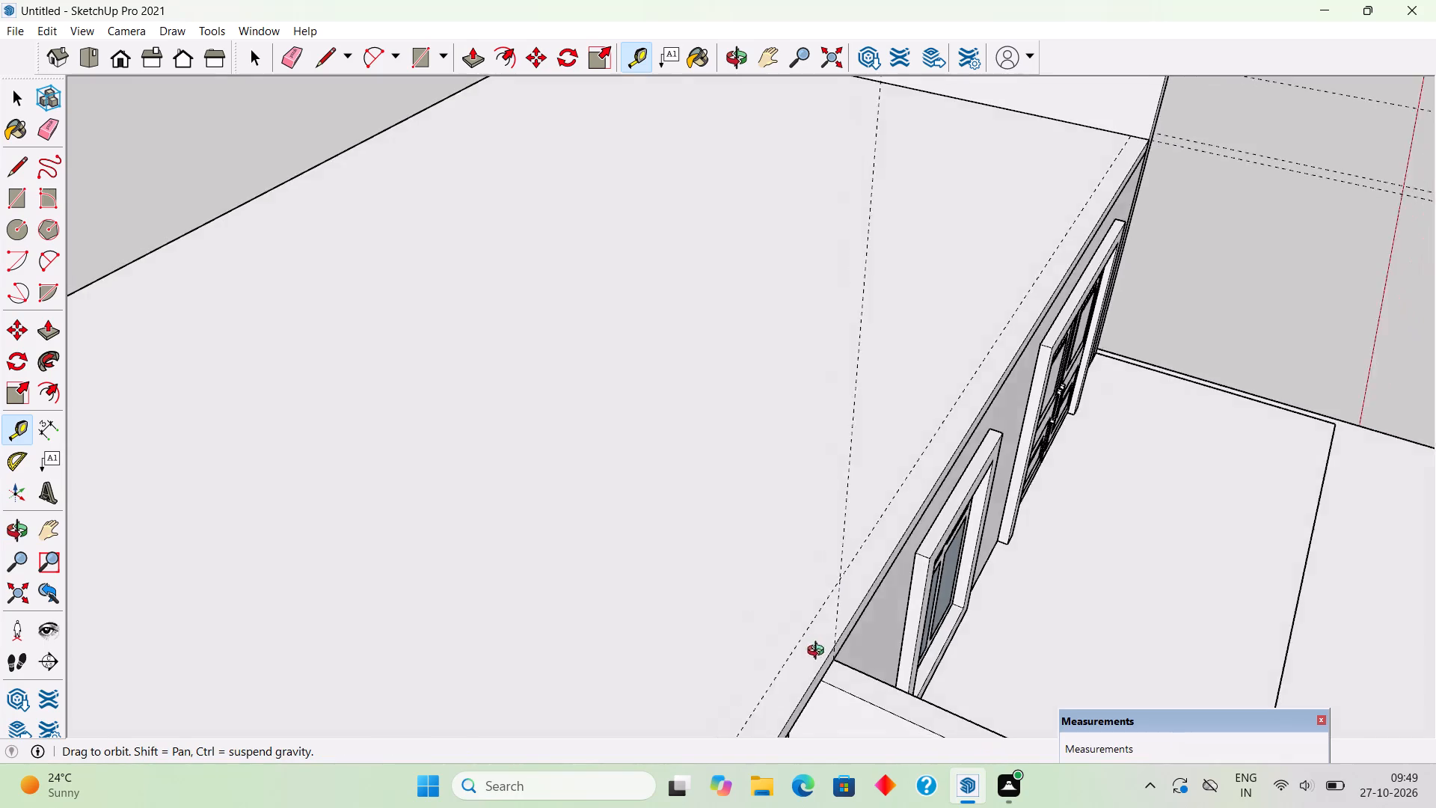
{"action": "middle_click_drag", "start_coordinate": [819, 652], "coordinate": [911, 675]}
Draw a 9" wide rectangle about 29' 8" long on the roof's front edge, from the tall louvred-window wall to the vertical guide.
{"action": "key", "text": "r"}
{"action": "scroll", "coordinate": [889, 370], "scroll_direction": "down", "scroll_amount": 4}
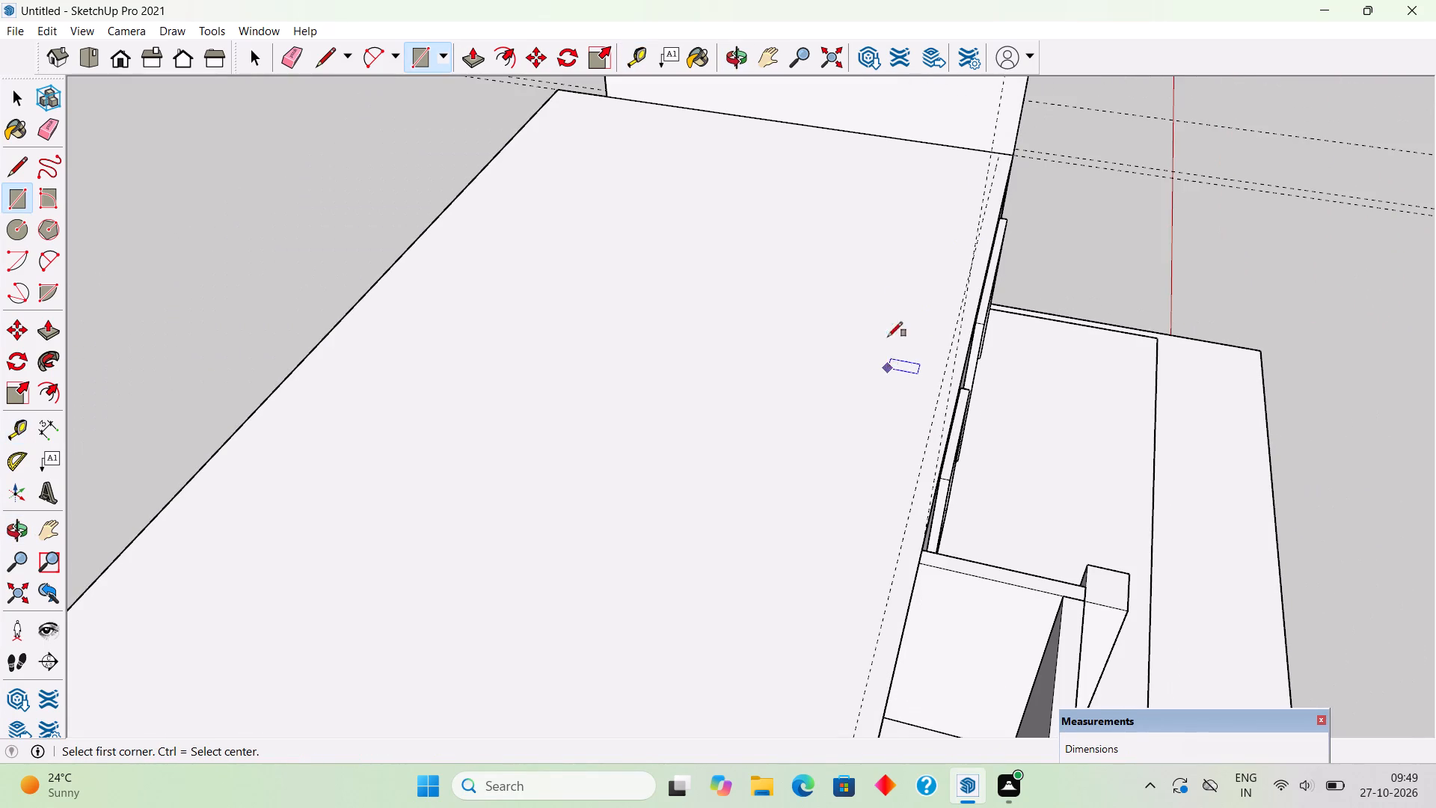
{"action": "scroll", "coordinate": [981, 156], "scroll_direction": "up", "scroll_amount": 4}
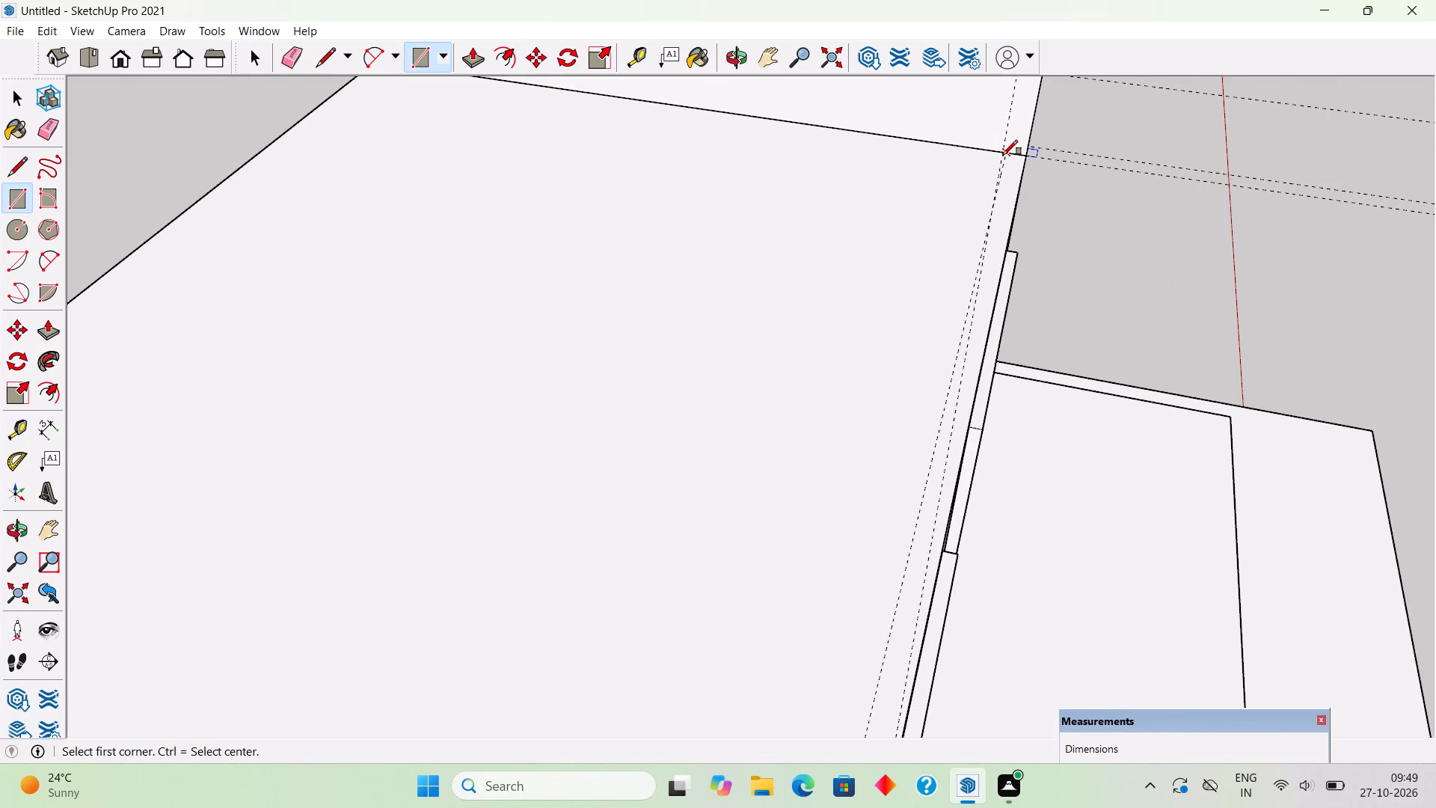
{"action": "scroll", "coordinate": [1002, 156], "scroll_direction": "up", "scroll_amount": 7}
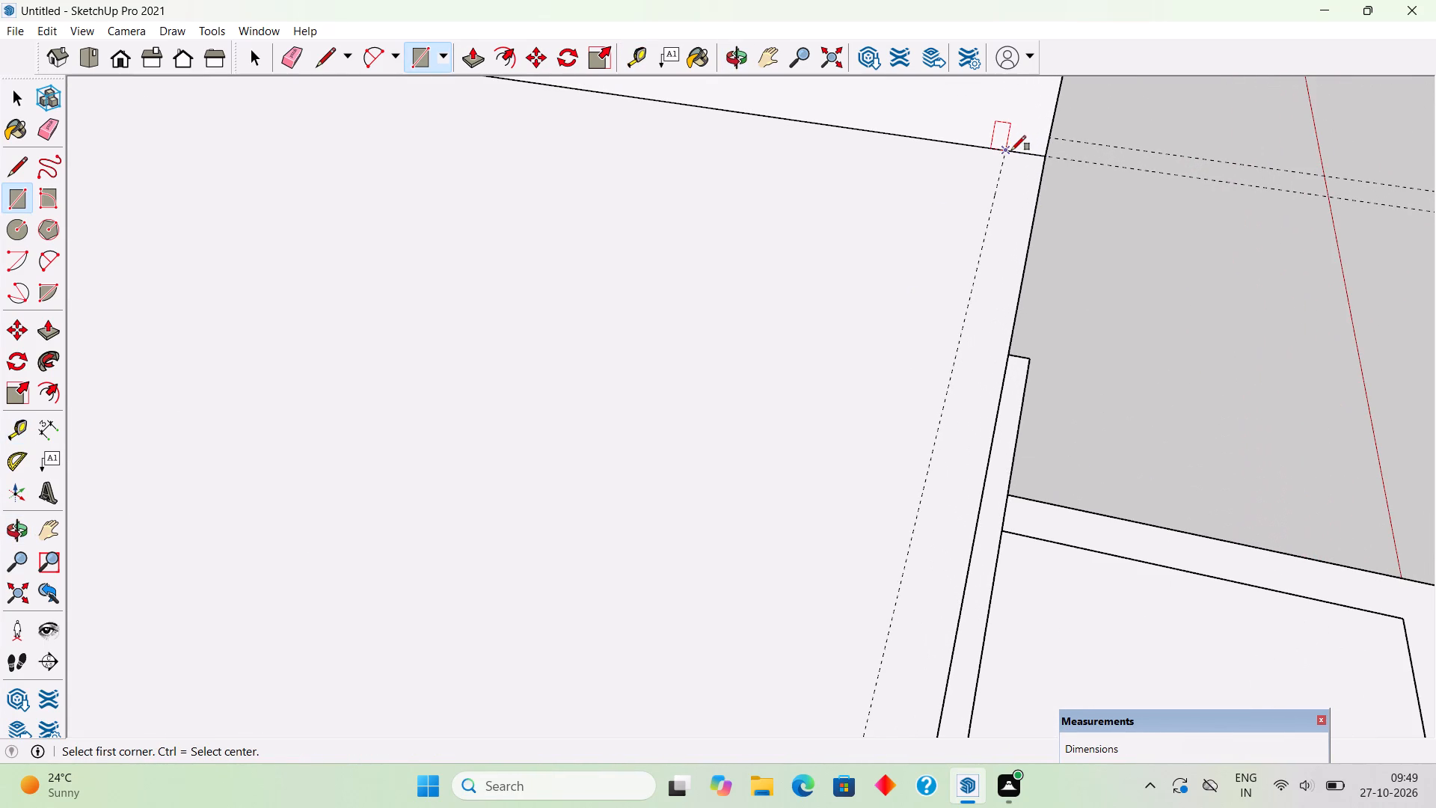
{"action": "left_click", "coordinate": [1011, 150]}
{"action": "scroll", "coordinate": [987, 222], "scroll_direction": "down", "scroll_amount": 13}
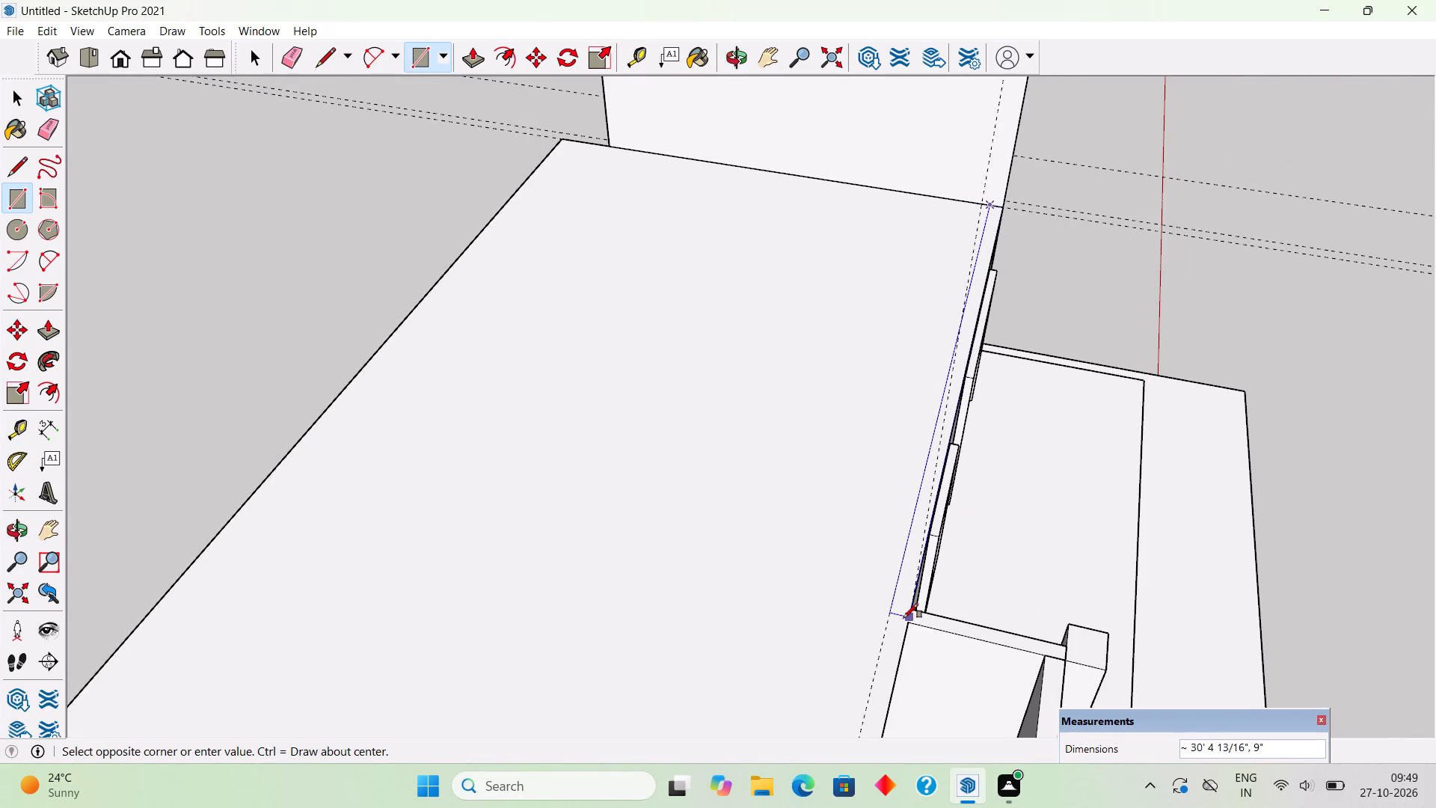
{"action": "scroll", "coordinate": [903, 598], "scroll_direction": "up", "scroll_amount": 1}
{"action": "middle_click_drag", "start_coordinate": [918, 584], "coordinate": [918, 542]}
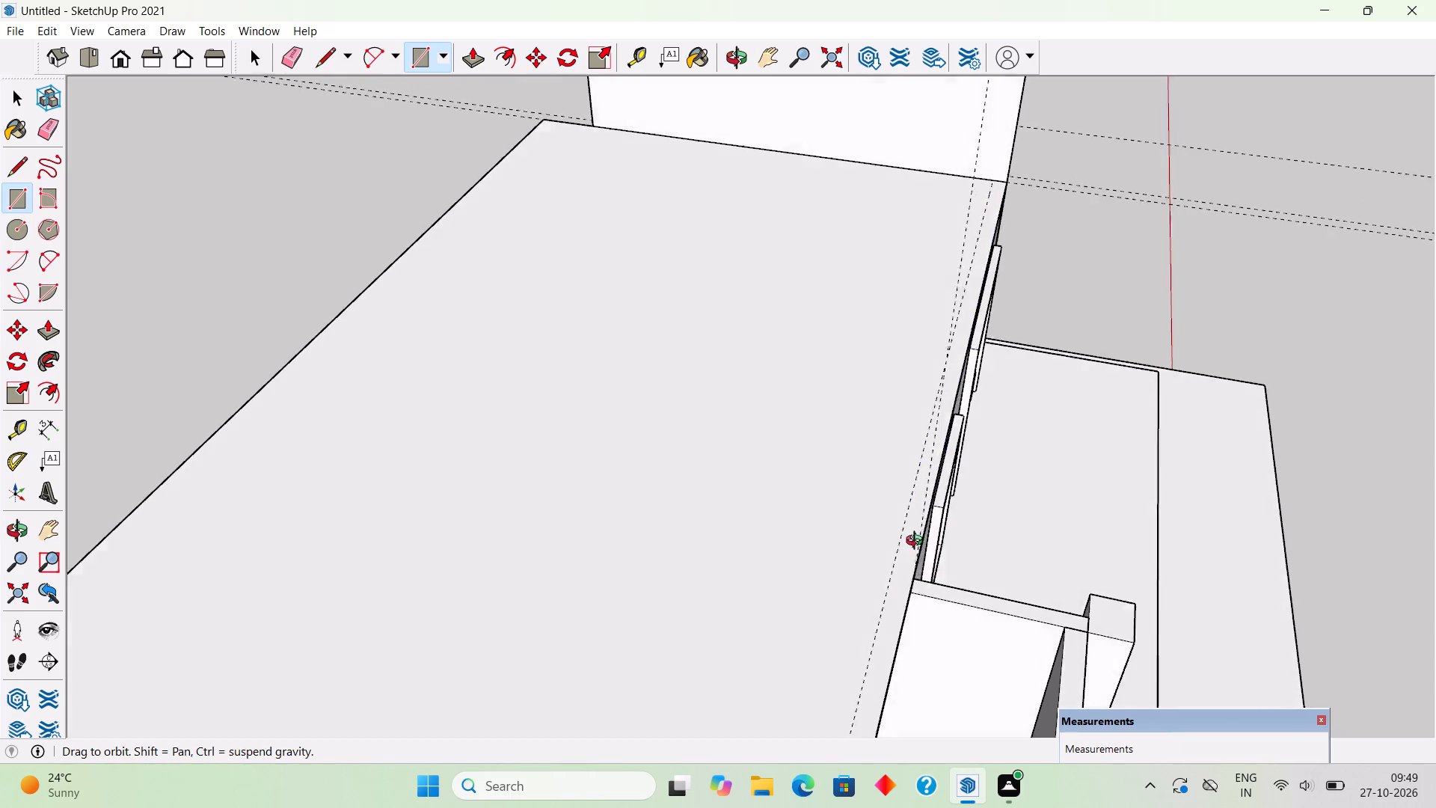
{"action": "middle_click_drag", "start_coordinate": [918, 542], "coordinate": [955, 479]}
{"action": "scroll", "coordinate": [961, 455], "scroll_direction": "up", "scroll_amount": 8}
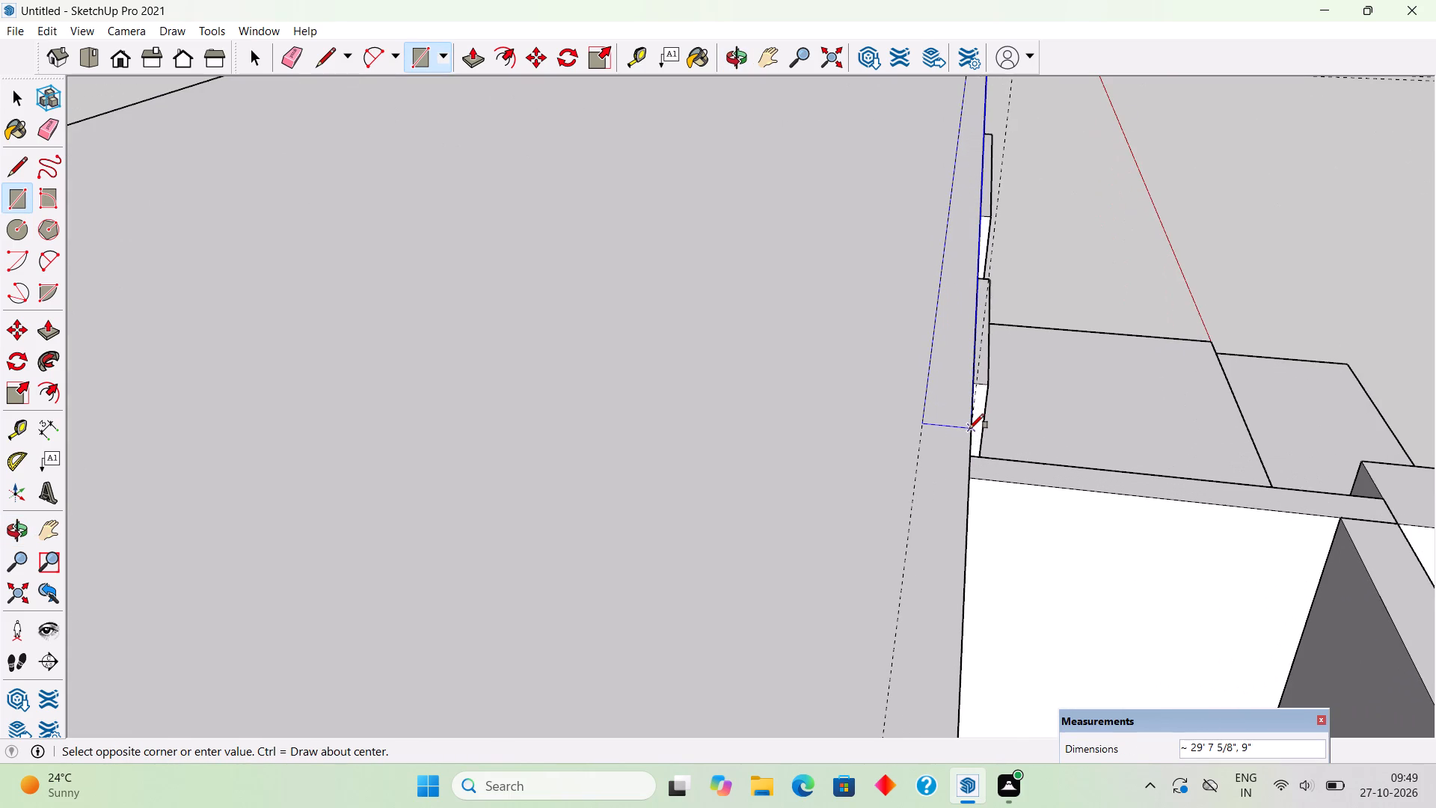
{"action": "left_click", "coordinate": [969, 429]}
{"action": "middle_click_drag", "start_coordinate": [924, 470], "coordinate": [507, 476]}
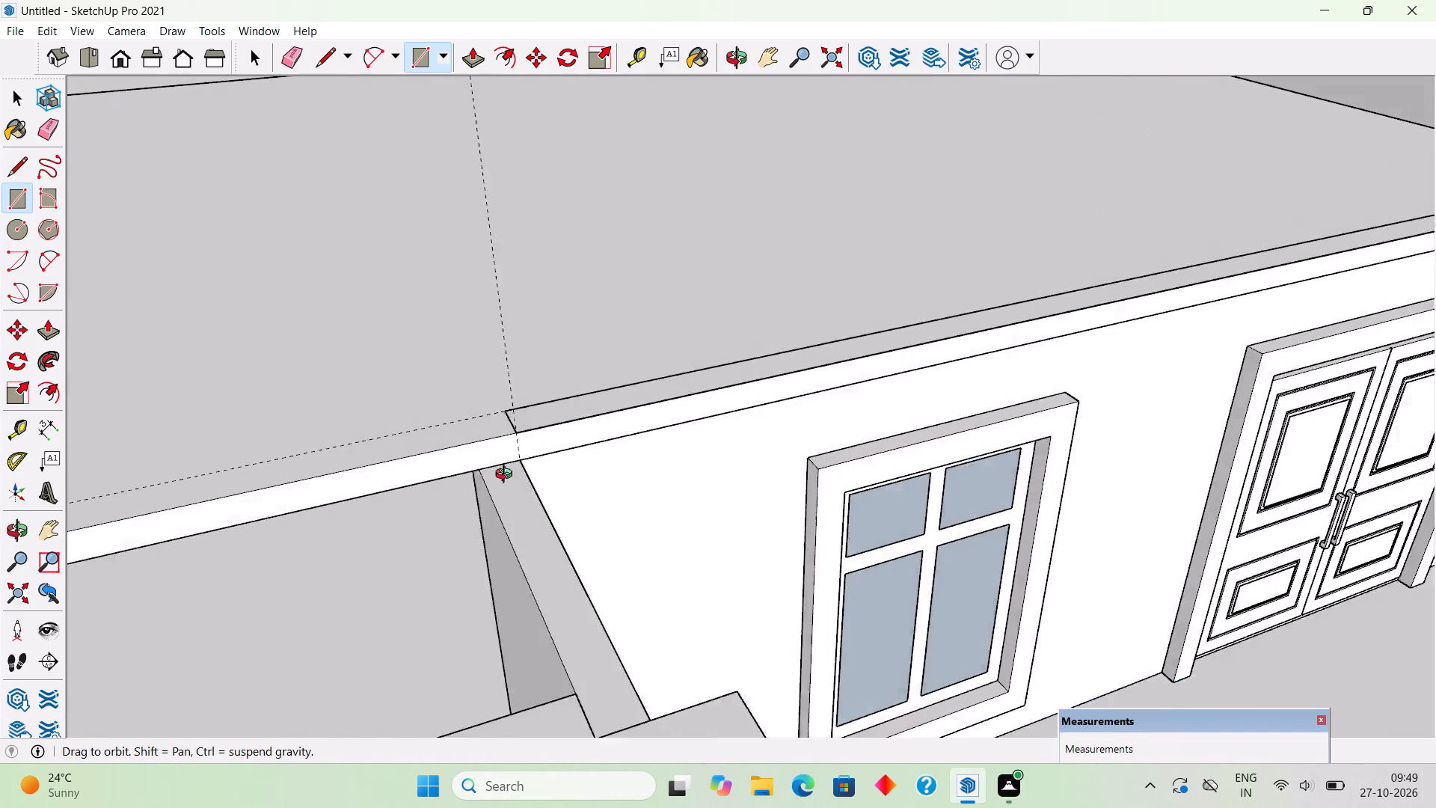
{"action": "middle_click_drag", "start_coordinate": [507, 476], "coordinate": [398, 460]}
{"action": "key", "text": "space"}
Push/Pull the 9" strip on the roof's front edge up 11' to form the upper front wall.
{"action": "key", "text": "p"}
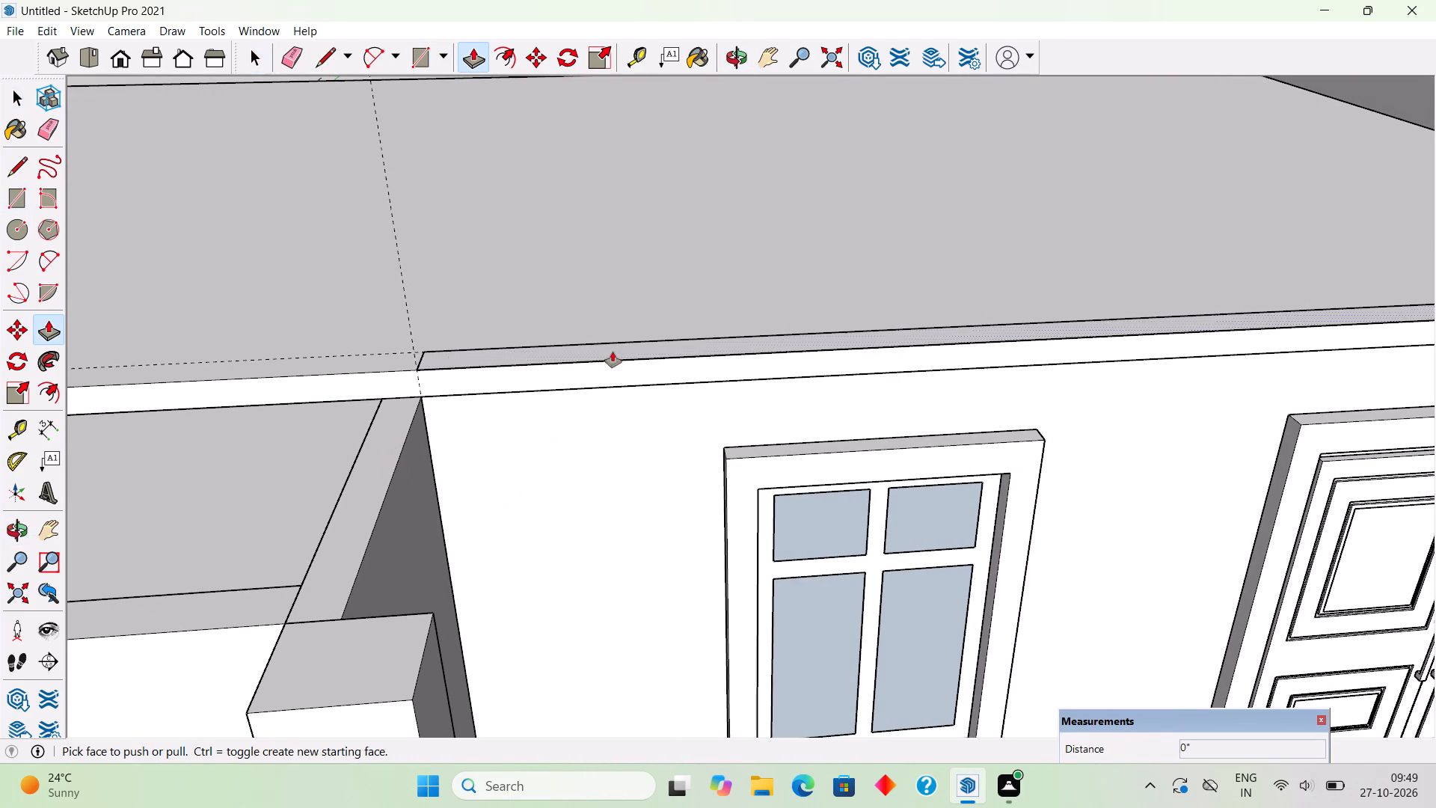
{"action": "left_click", "coordinate": [614, 347]}
{"action": "type", "text": "11'"}
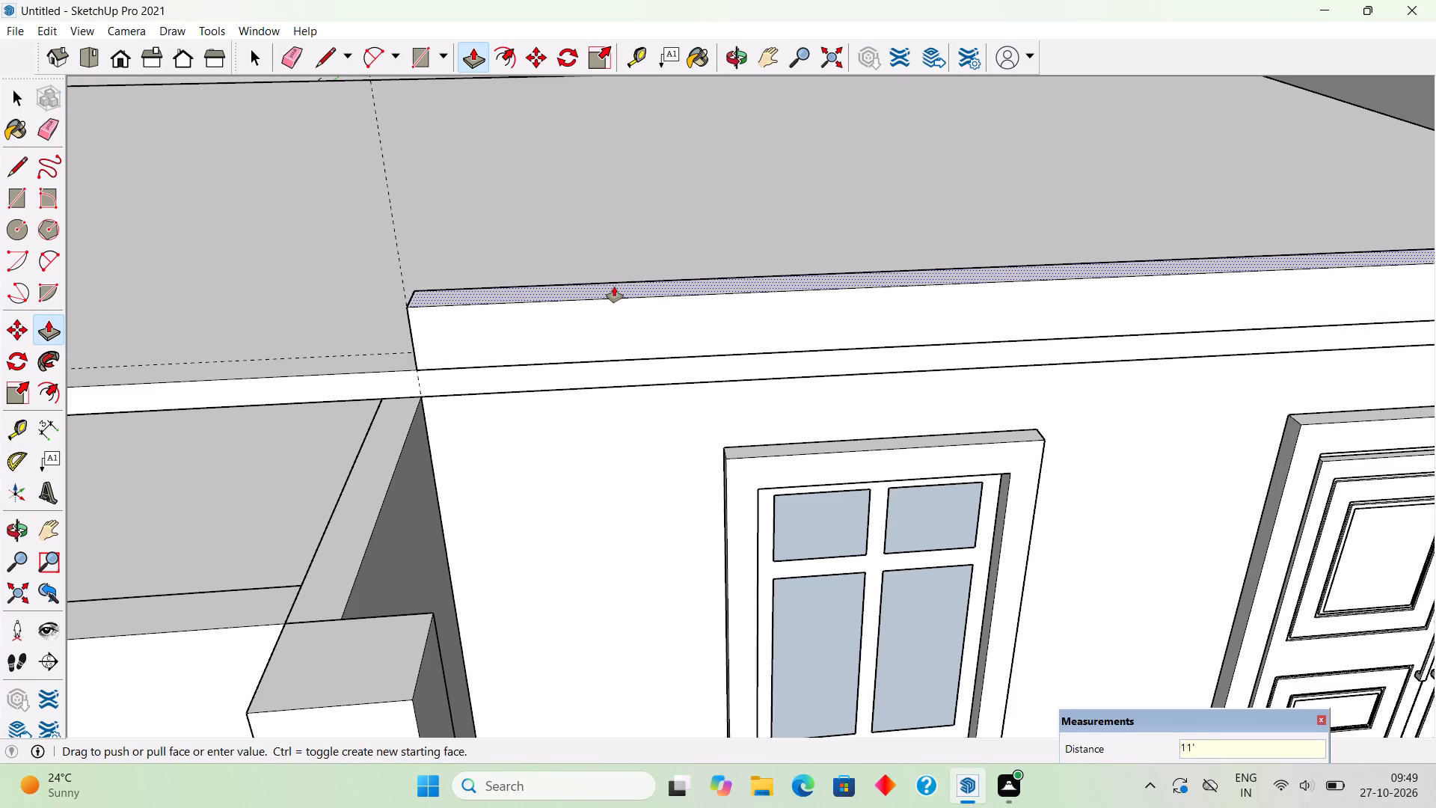
{"action": "key", "text": "Return"}
{"action": "key", "text": "space"}
Select the whole upper front wall above the window and double door and make it a group.
{"action": "scroll", "coordinate": [595, 357], "scroll_direction": "down", "scroll_amount": 4}
{"action": "scroll", "coordinate": [591, 401], "scroll_direction": "up", "scroll_amount": 1}
{"action": "scroll", "coordinate": [591, 424], "scroll_direction": "down", "scroll_amount": 11}
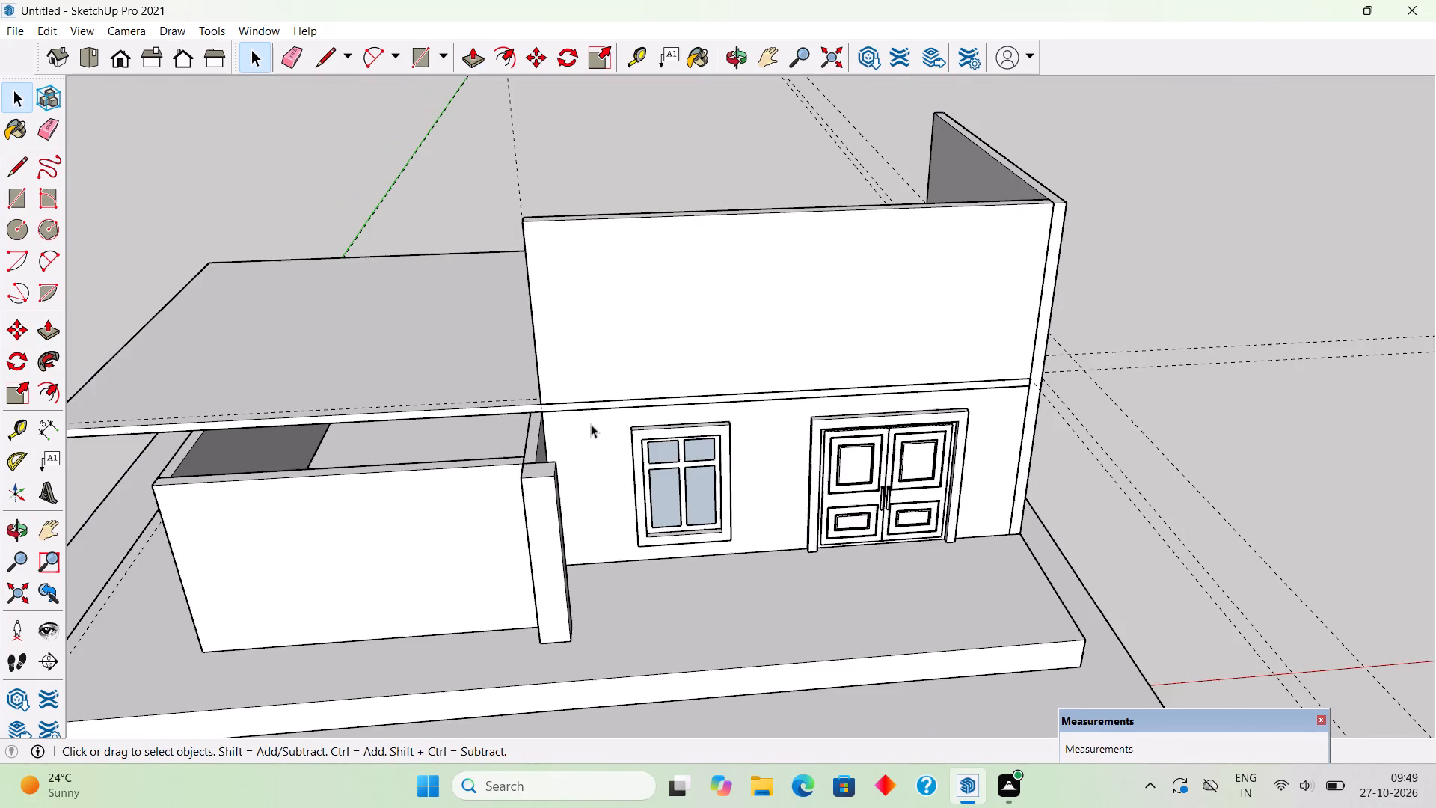
{"action": "middle_click_drag", "start_coordinate": [758, 328], "coordinate": [744, 231]}
{"action": "triple_click", "coordinate": [752, 270]}
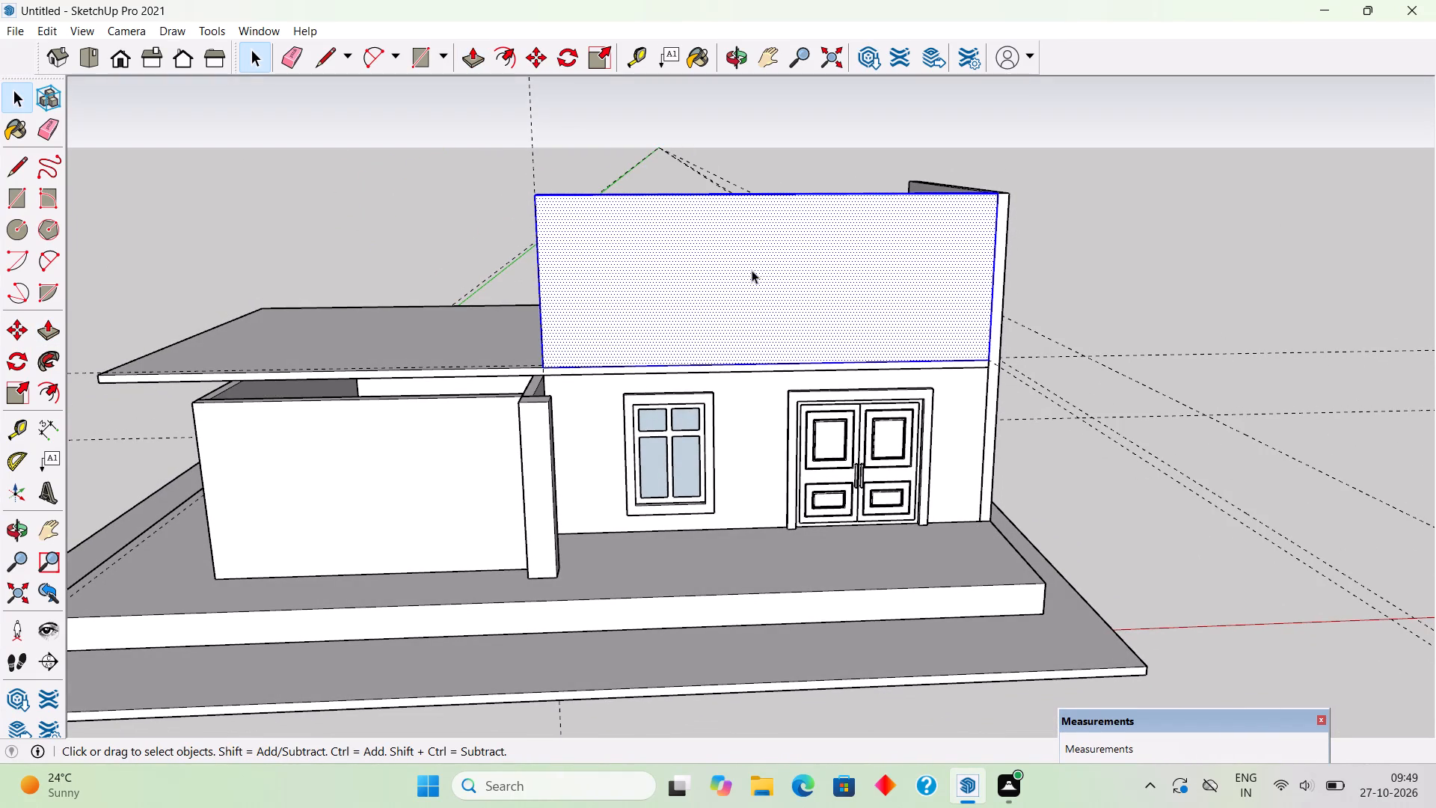
{"action": "right_click", "coordinate": [752, 270]}
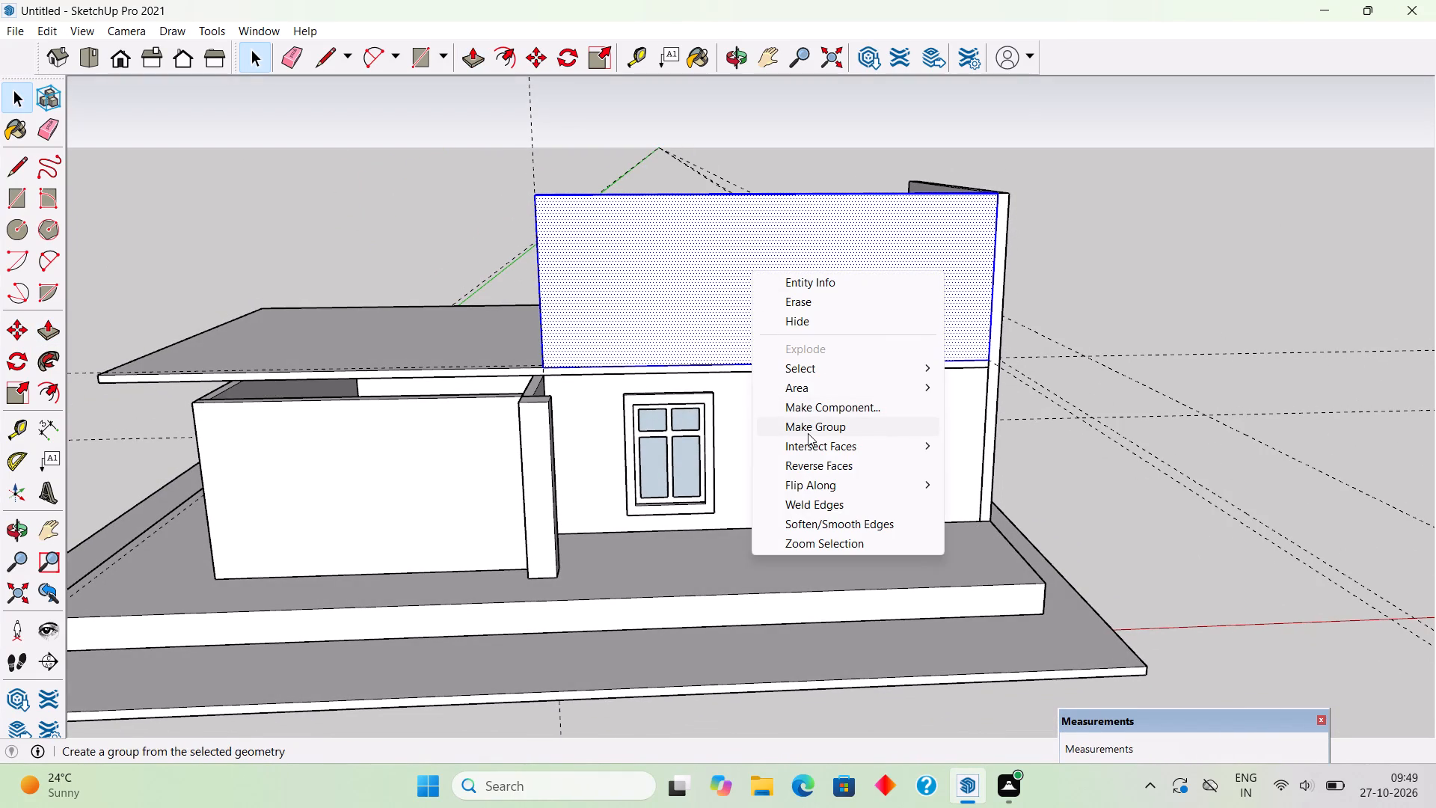
{"action": "left_click", "coordinate": [808, 433]}
{"action": "left_click", "coordinate": [1111, 272]}
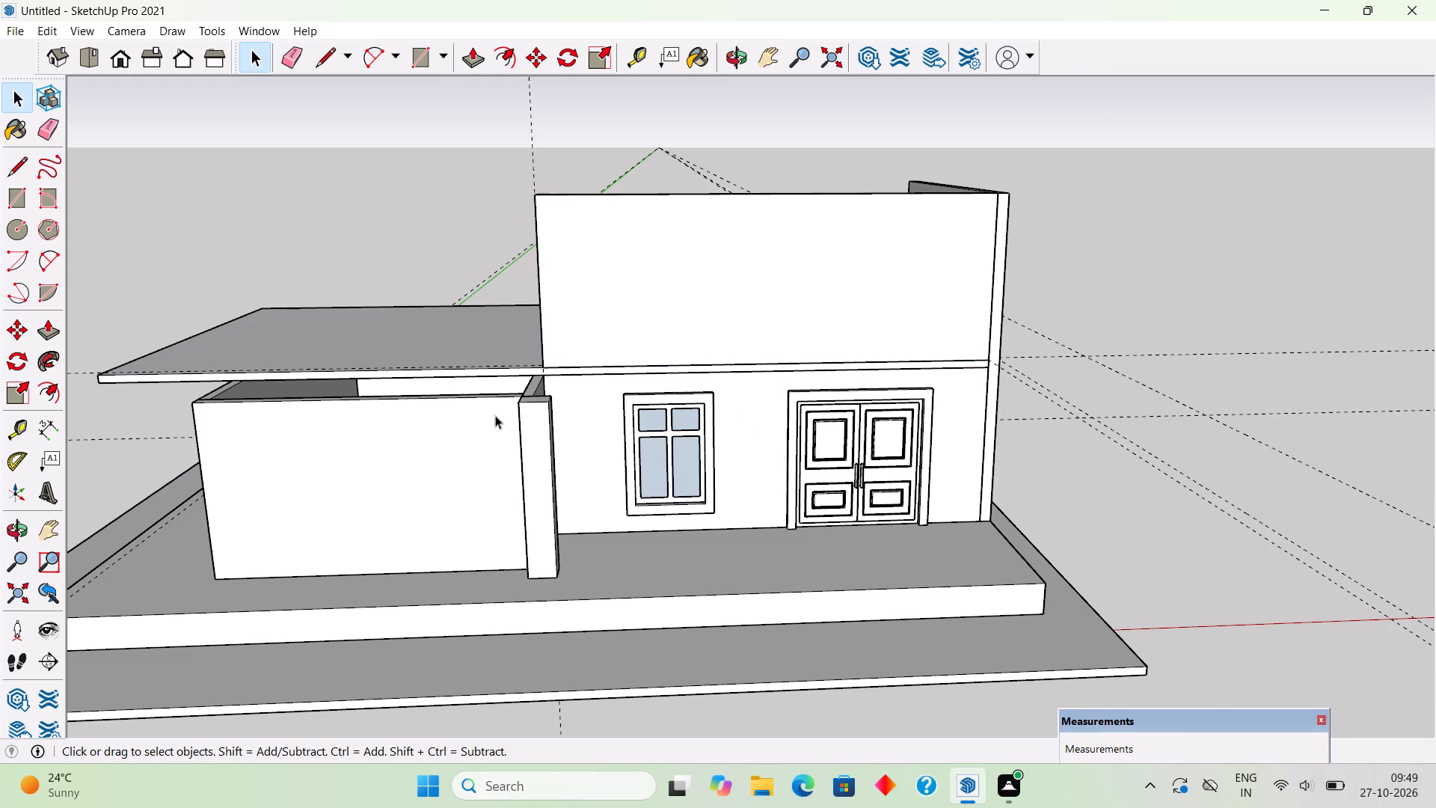
Delete all the construction guides in the model.
{"action": "scroll", "coordinate": [495, 415], "scroll_direction": "up", "scroll_amount": 2}
{"action": "middle_click_drag", "start_coordinate": [512, 365], "coordinate": [470, 375]}
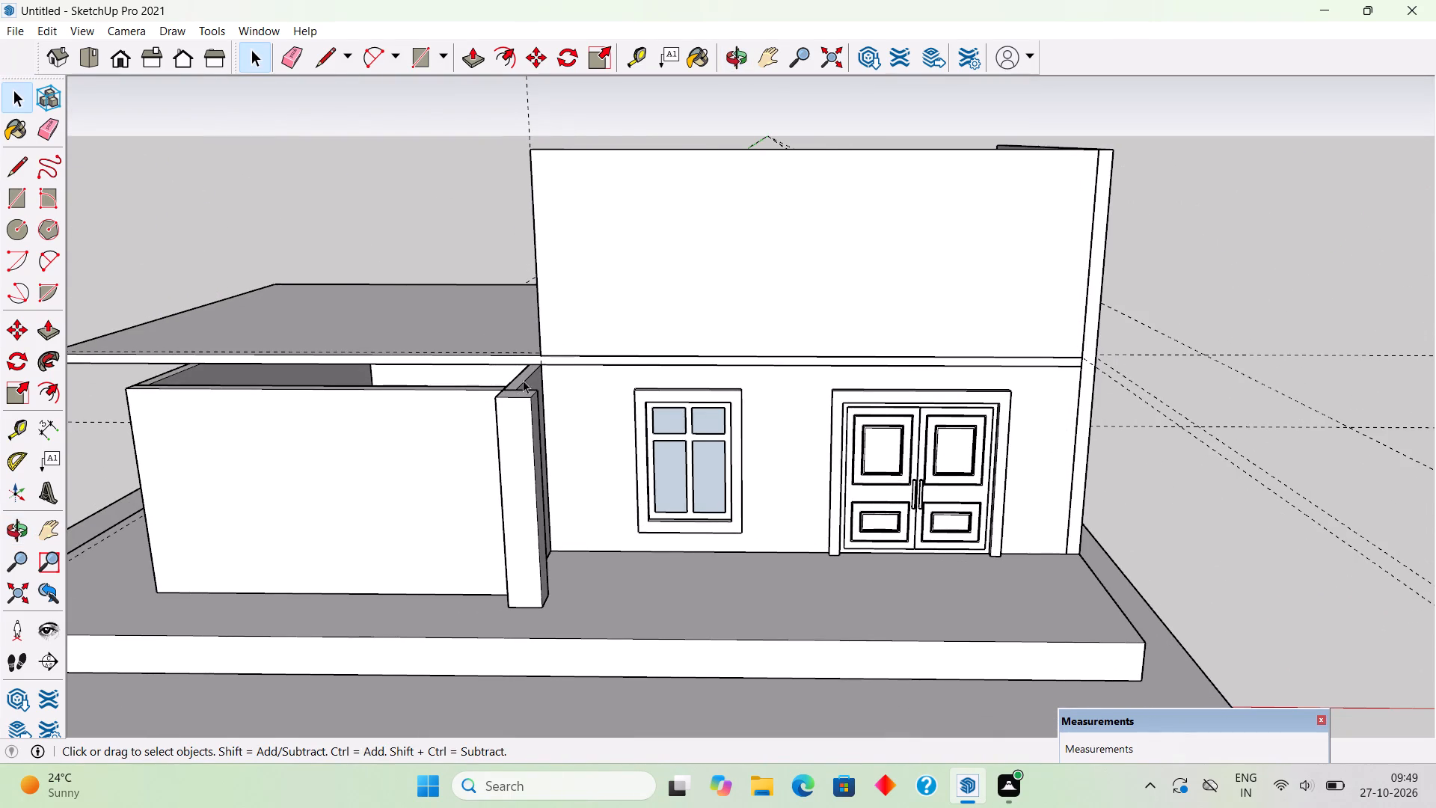
{"action": "middle_click_drag", "start_coordinate": [531, 367], "coordinate": [541, 325]}
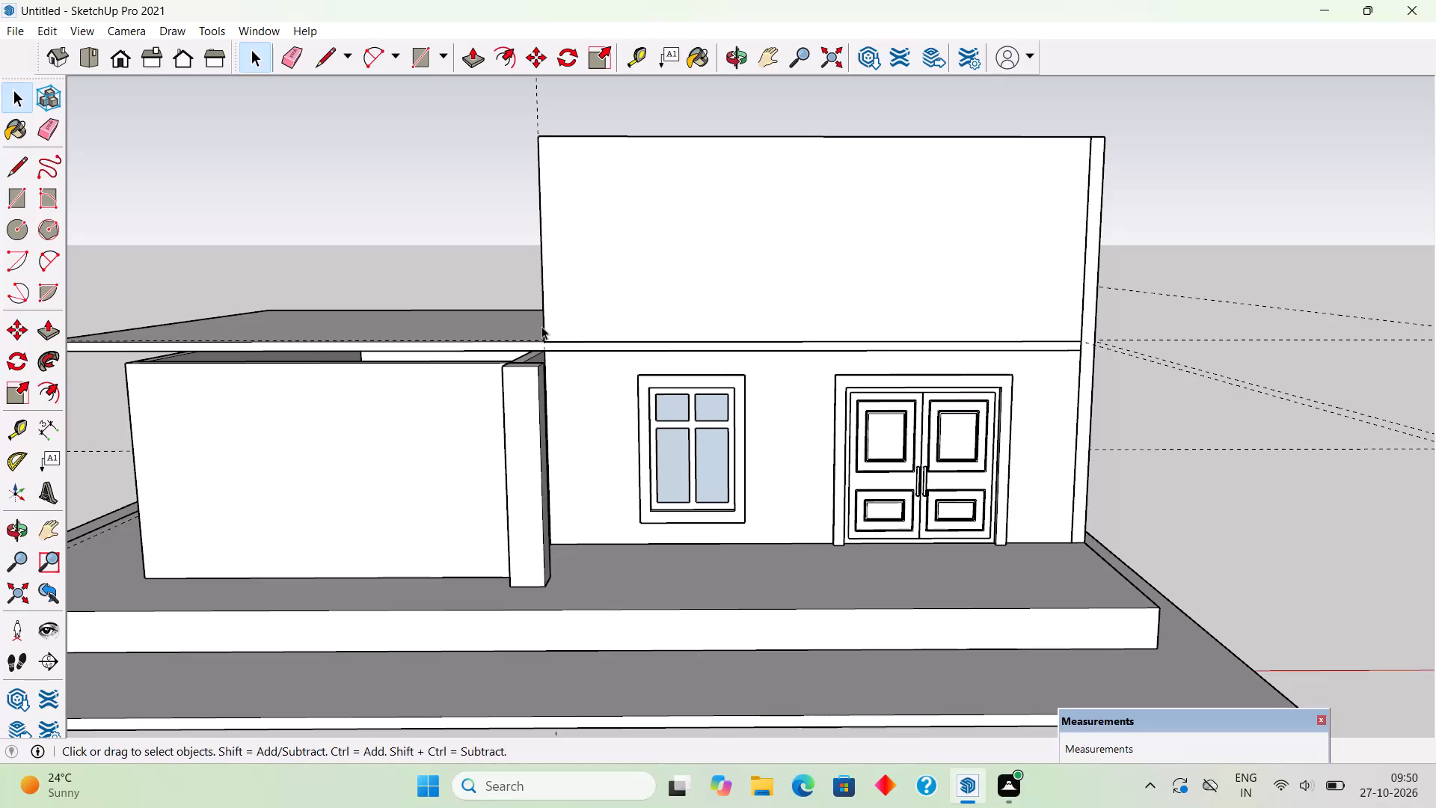
{"action": "middle_click_drag", "start_coordinate": [542, 326], "coordinate": [737, 397]}
{"action": "scroll", "coordinate": [738, 397], "scroll_direction": "up", "scroll_amount": 1}
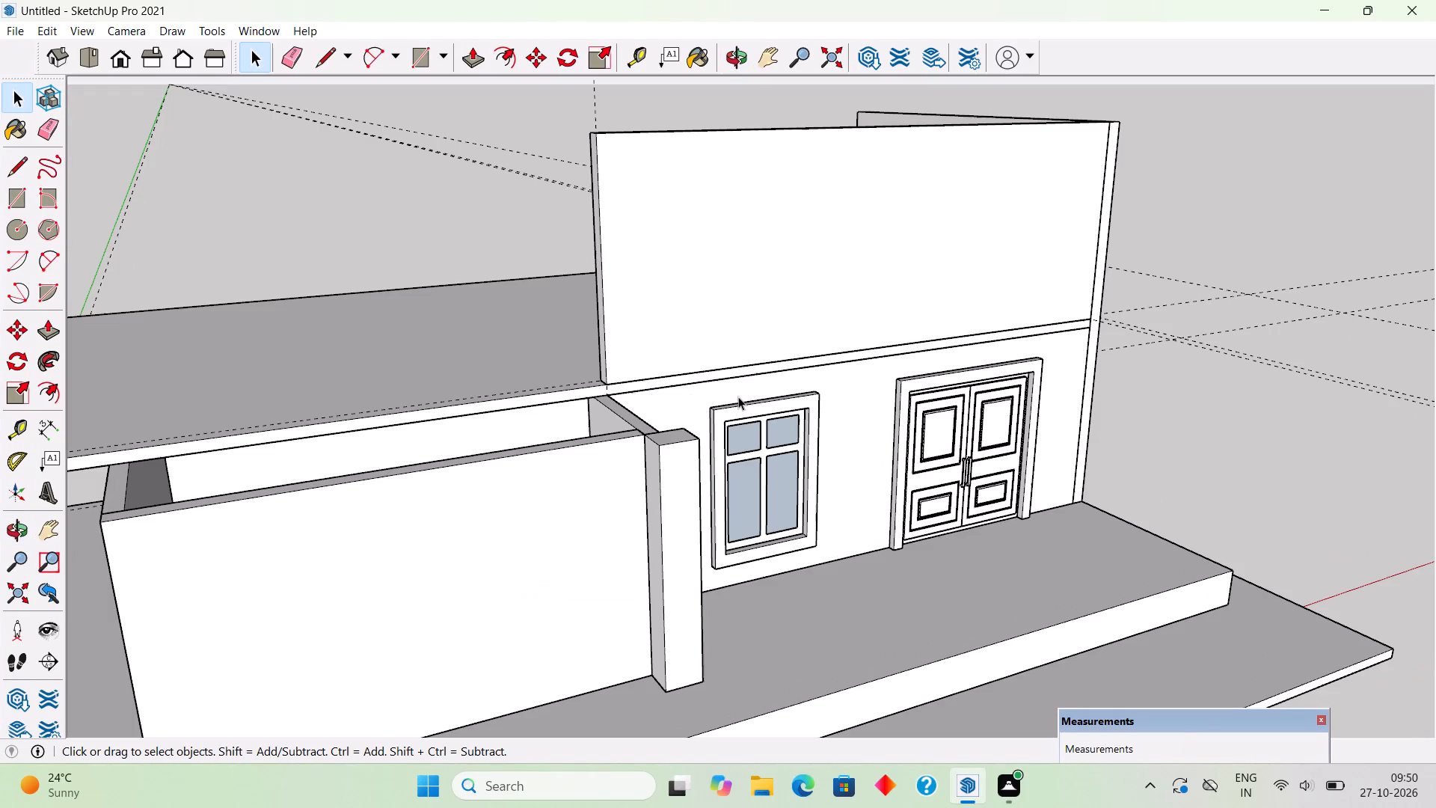
{"action": "middle_click_drag", "start_coordinate": [724, 411], "coordinate": [678, 421]}
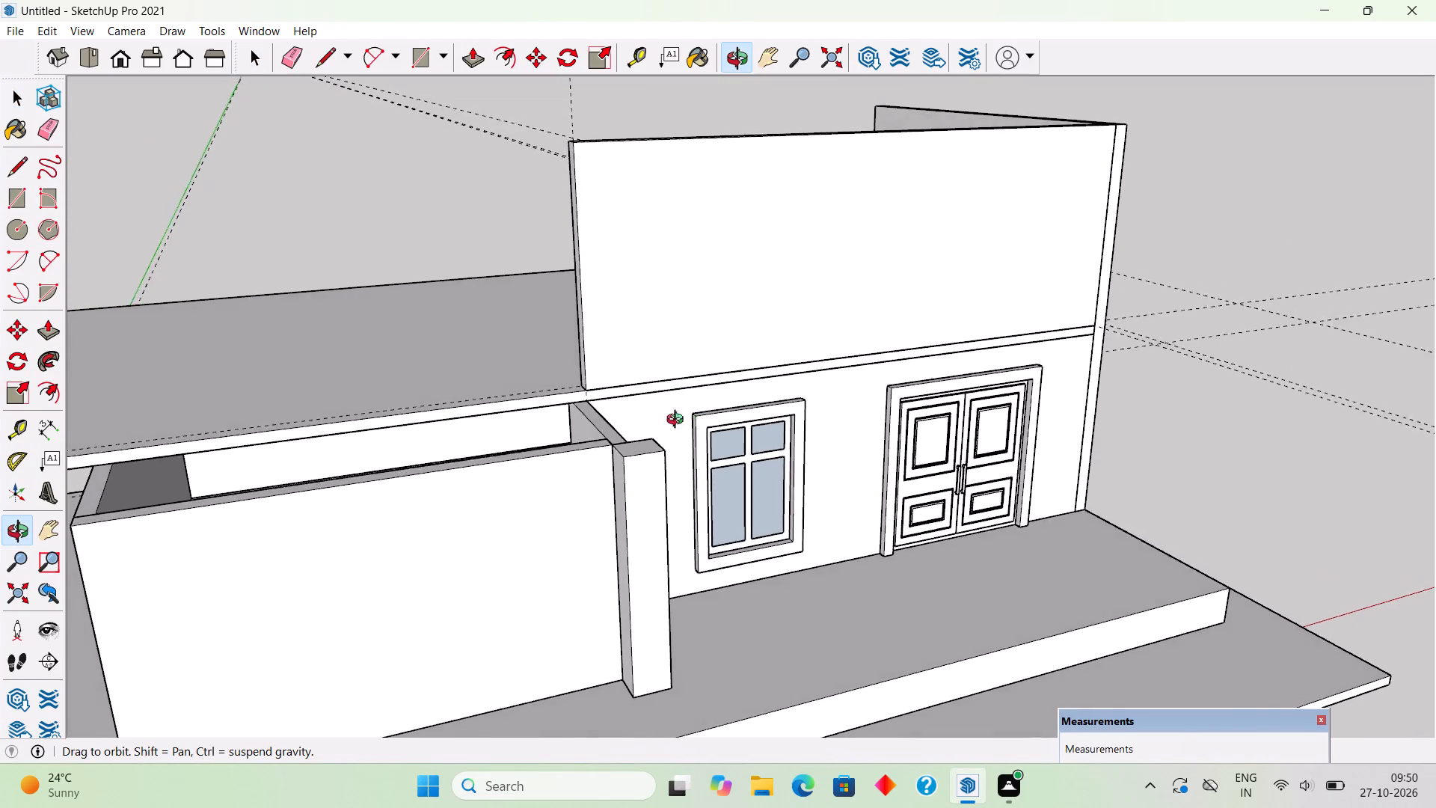
{"action": "middle_click_drag", "start_coordinate": [678, 421], "coordinate": [615, 389]}
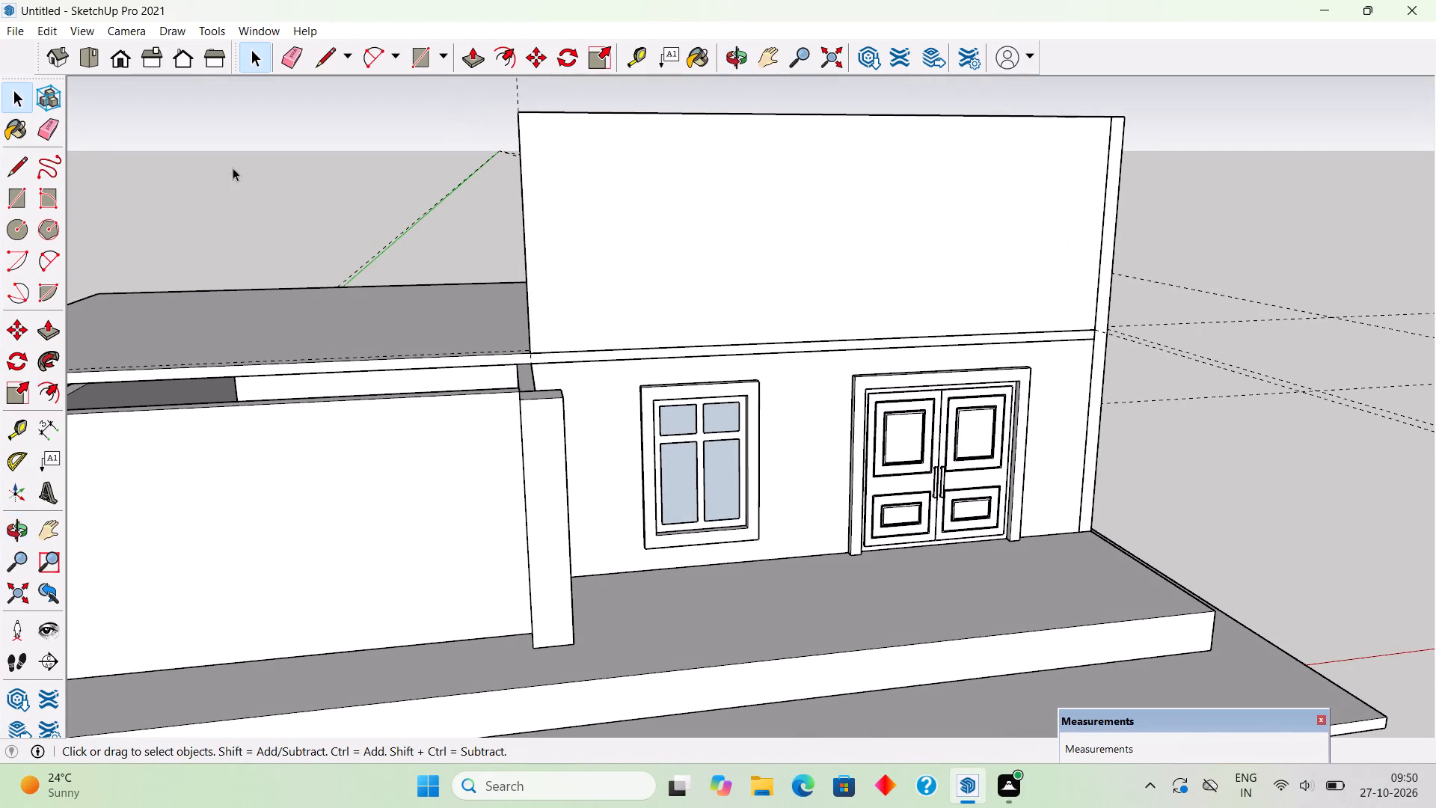
{"action": "left_click", "coordinate": [52, 24]}
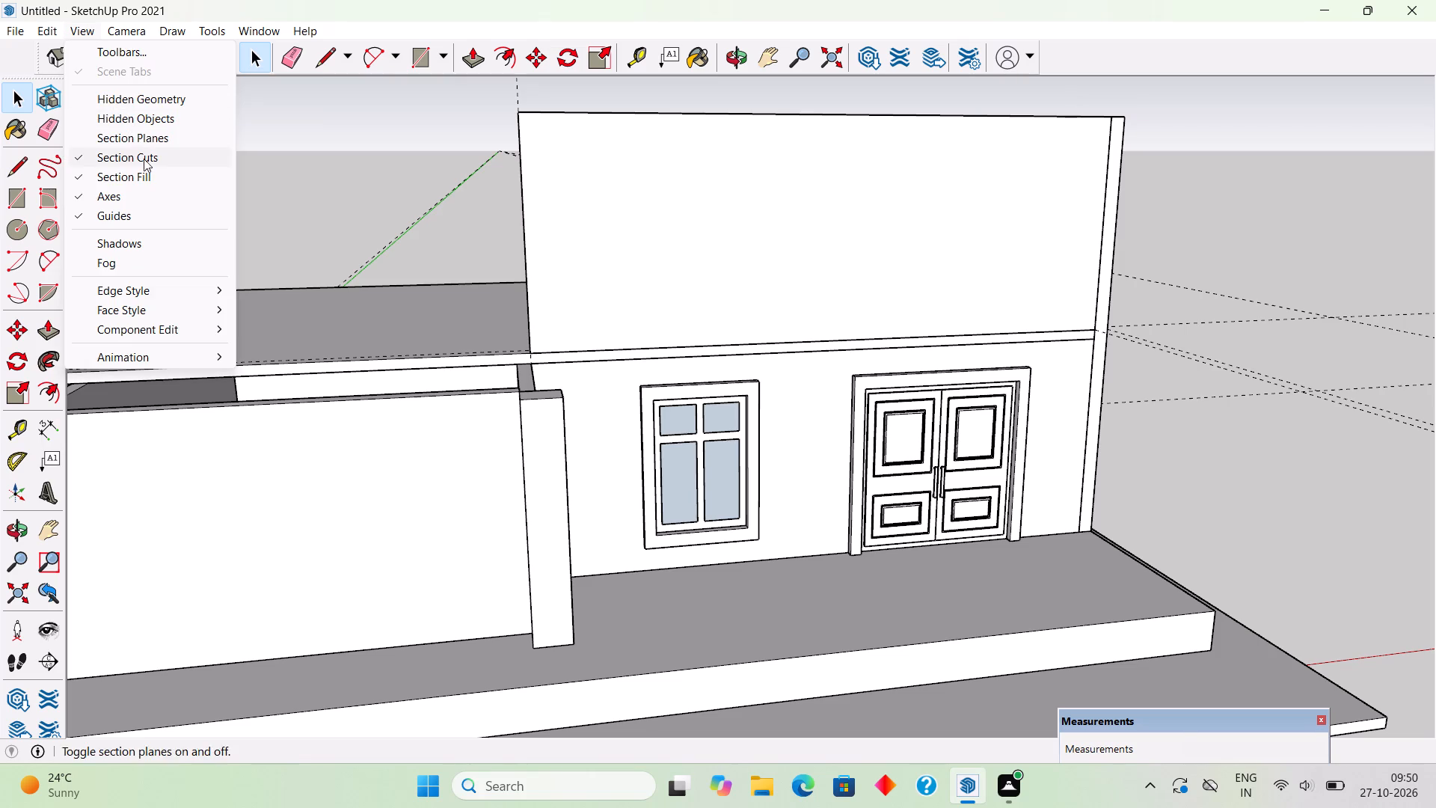
{"action": "left_click", "coordinate": [50, 30]}
{"action": "left_click", "coordinate": [47, 31]}
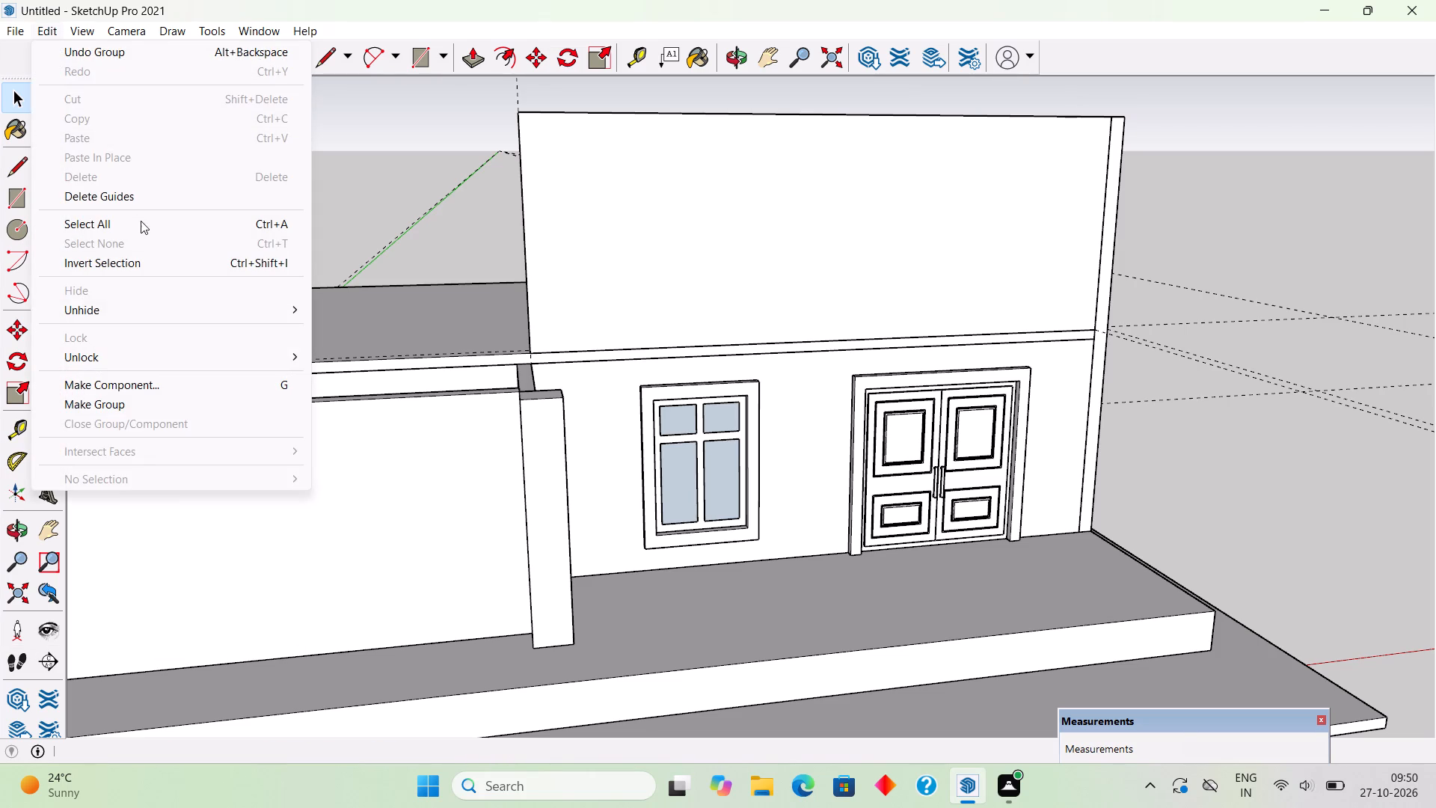
{"action": "left_click", "coordinate": [144, 195]}
Place a horizontal guide on the front wall 1.5' above the roof slab's lower front edge.
{"action": "scroll", "coordinate": [613, 528], "scroll_direction": "up", "scroll_amount": 3}
{"action": "middle_click_drag", "start_coordinate": [601, 471], "coordinate": [506, 438]}
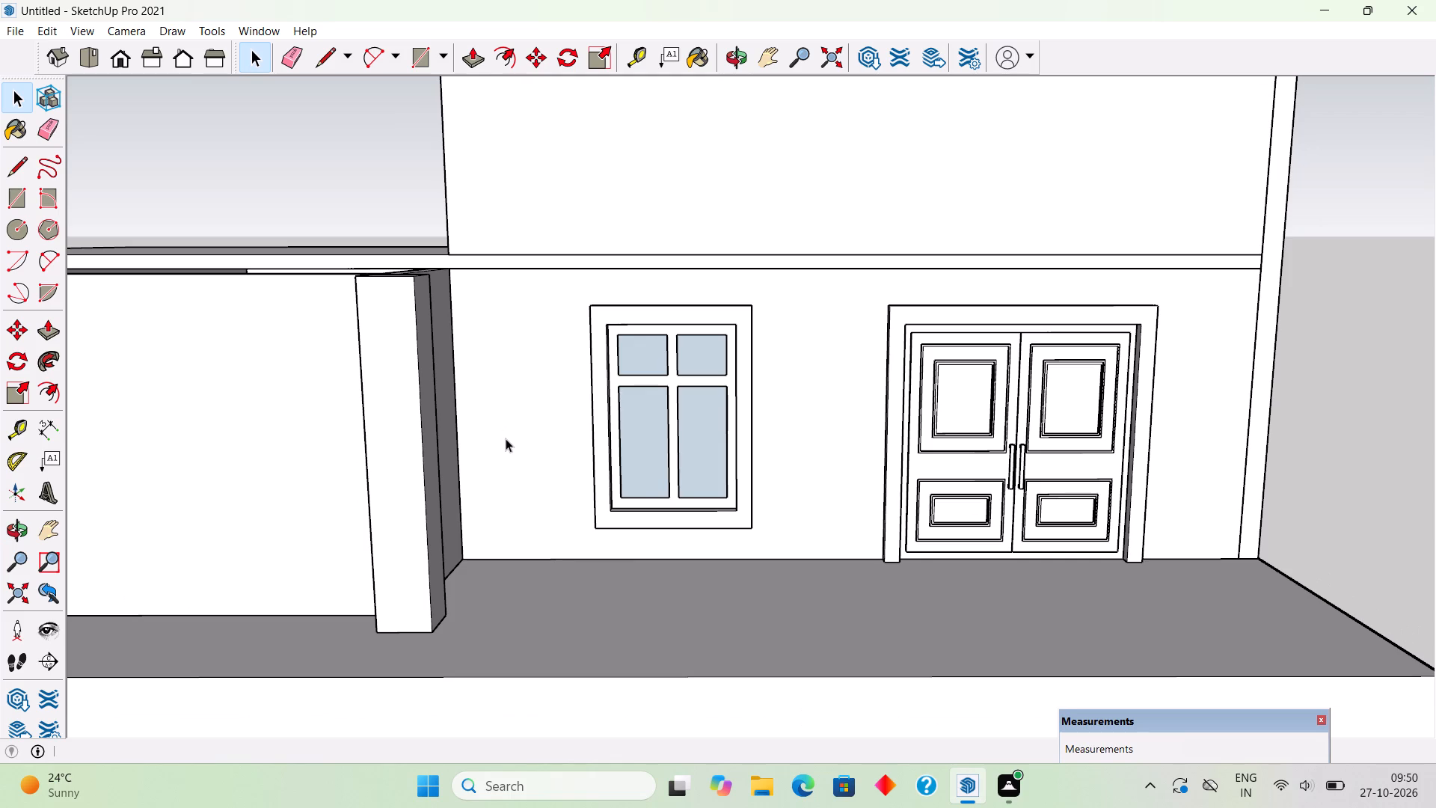
{"action": "key", "text": "t"}
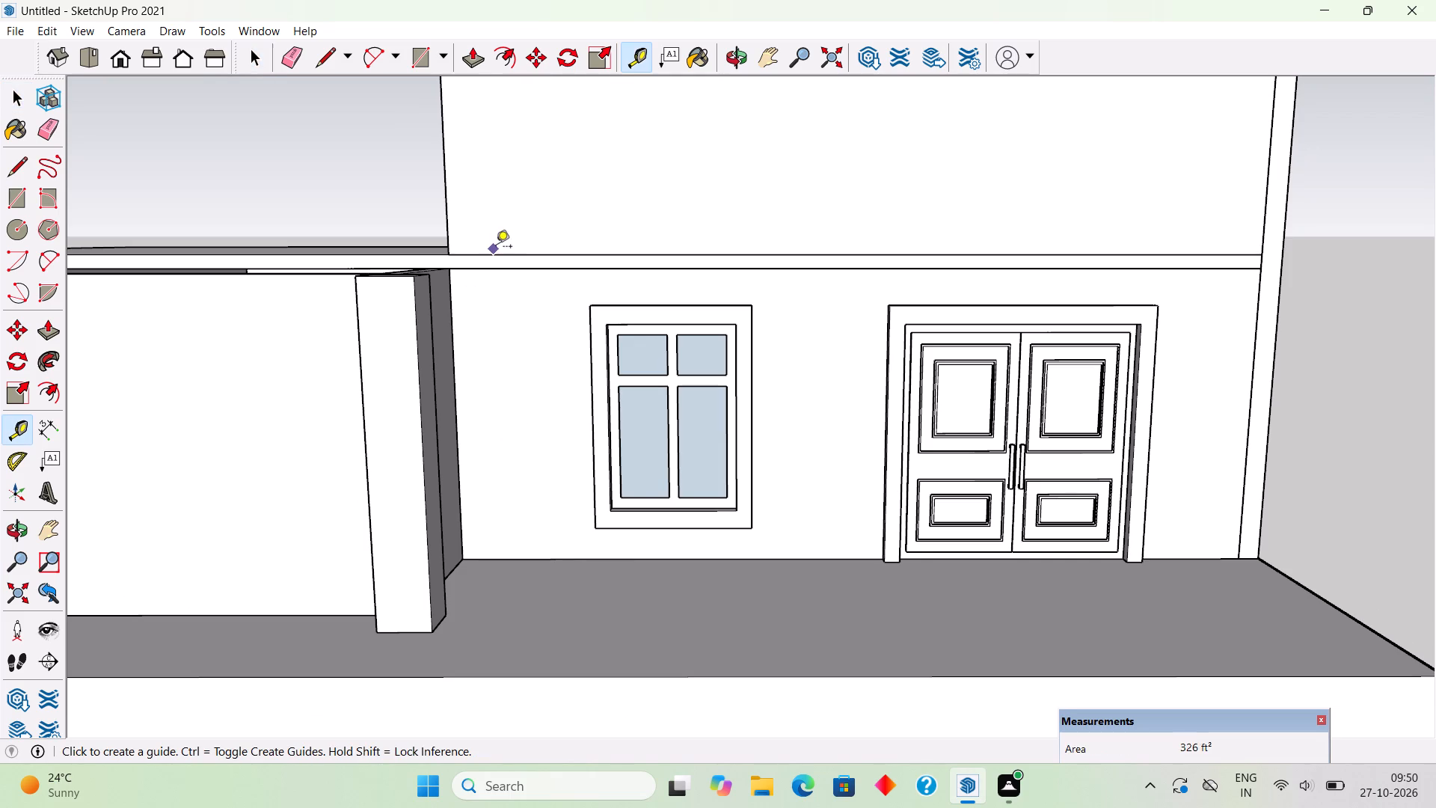
{"action": "left_click", "coordinate": [504, 270]}
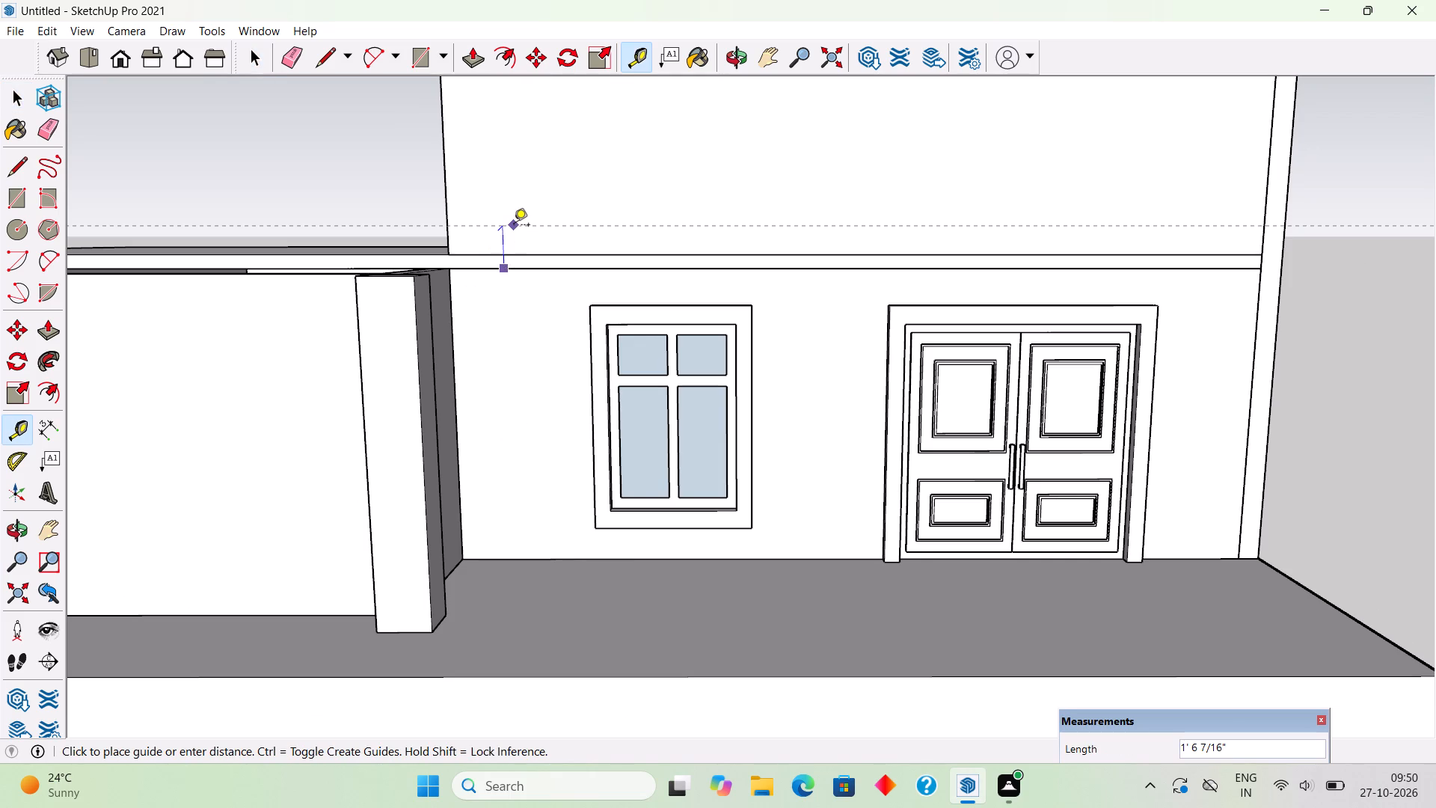
{"action": "type", "text": "1.5'"}
{"action": "key", "text": "Return"}
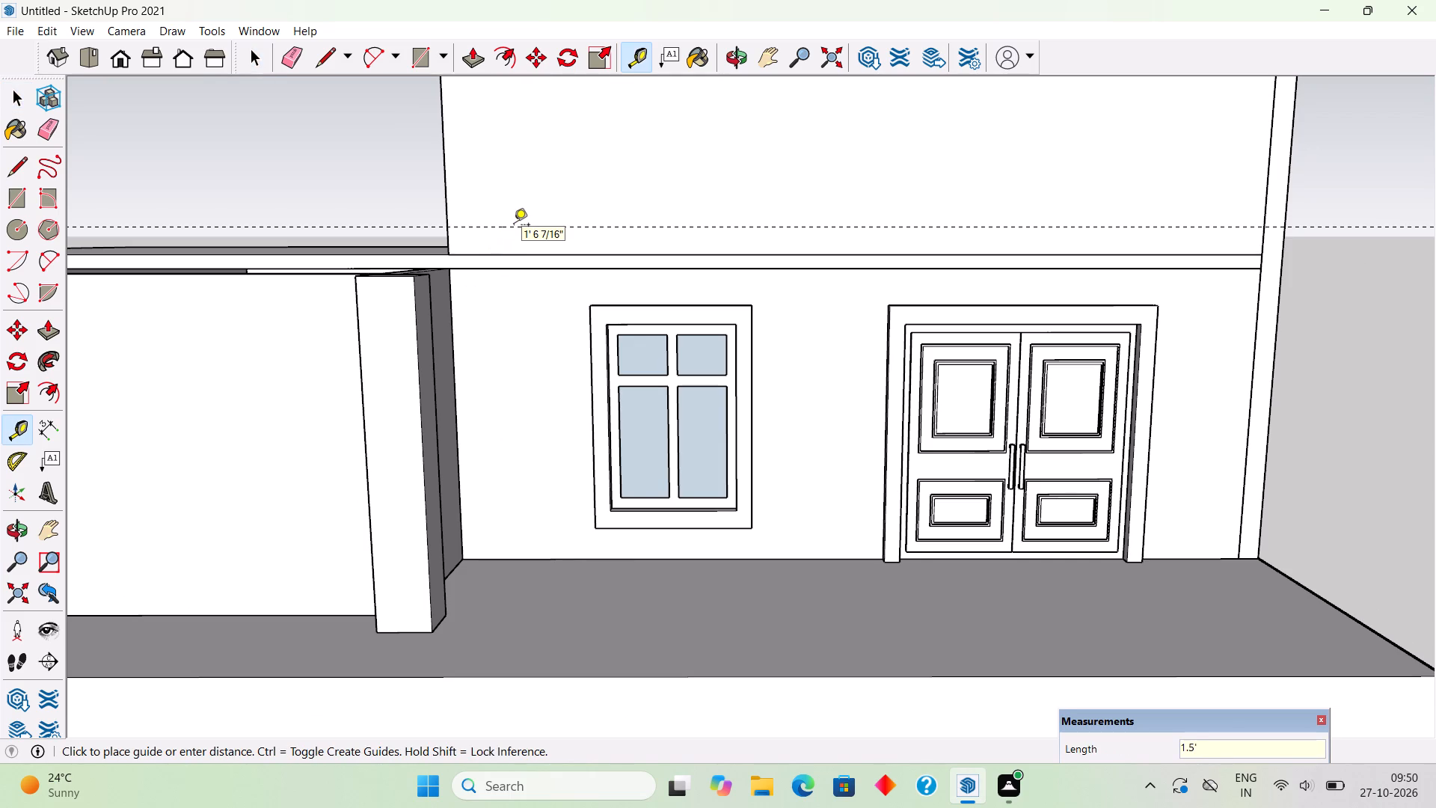
{"action": "key", "text": "space"}
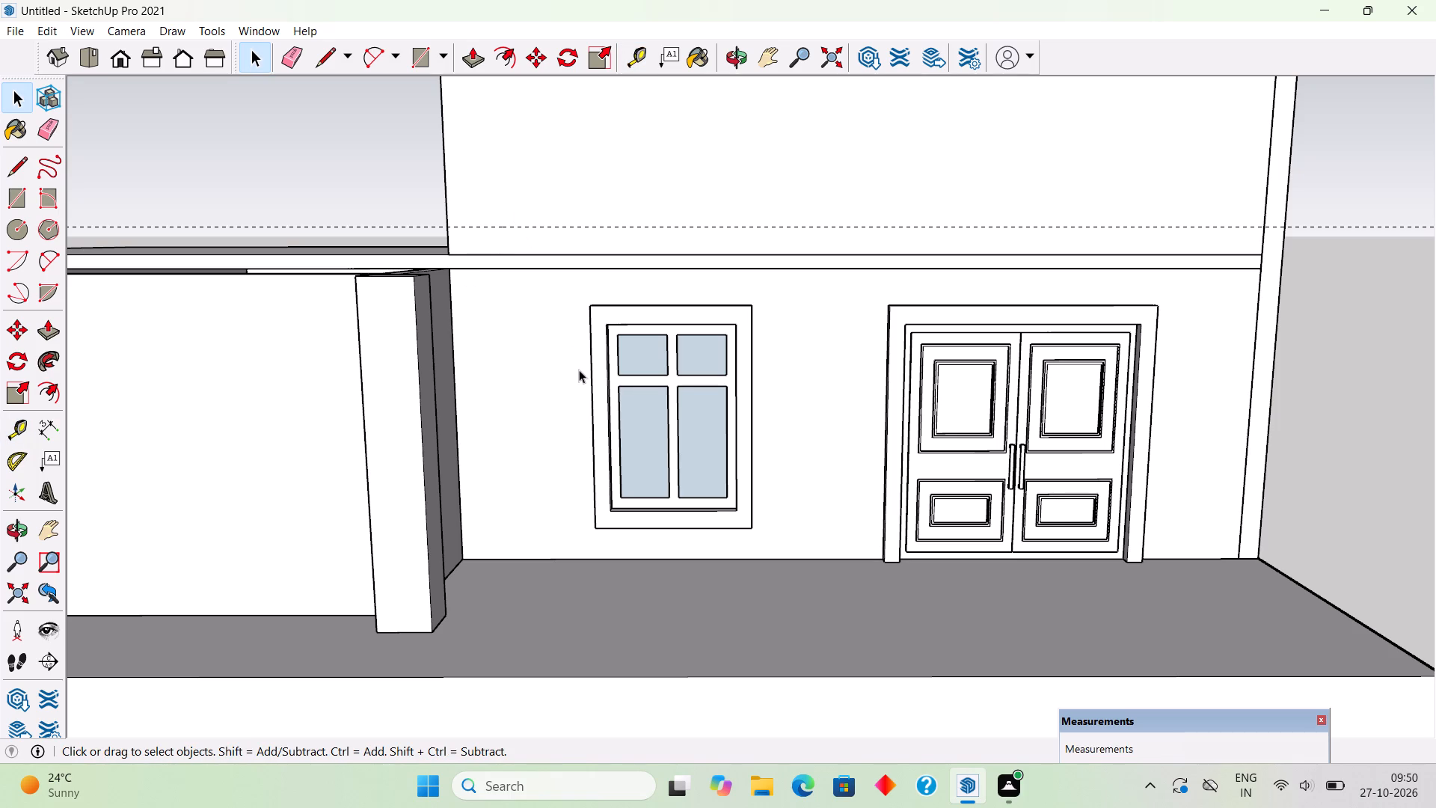
Place a second horizontal guide 1' 6" below the first, level with the roof slab's lower edge at the door-side corner.
{"action": "middle_click_drag", "start_coordinate": [580, 378], "coordinate": [409, 405]}
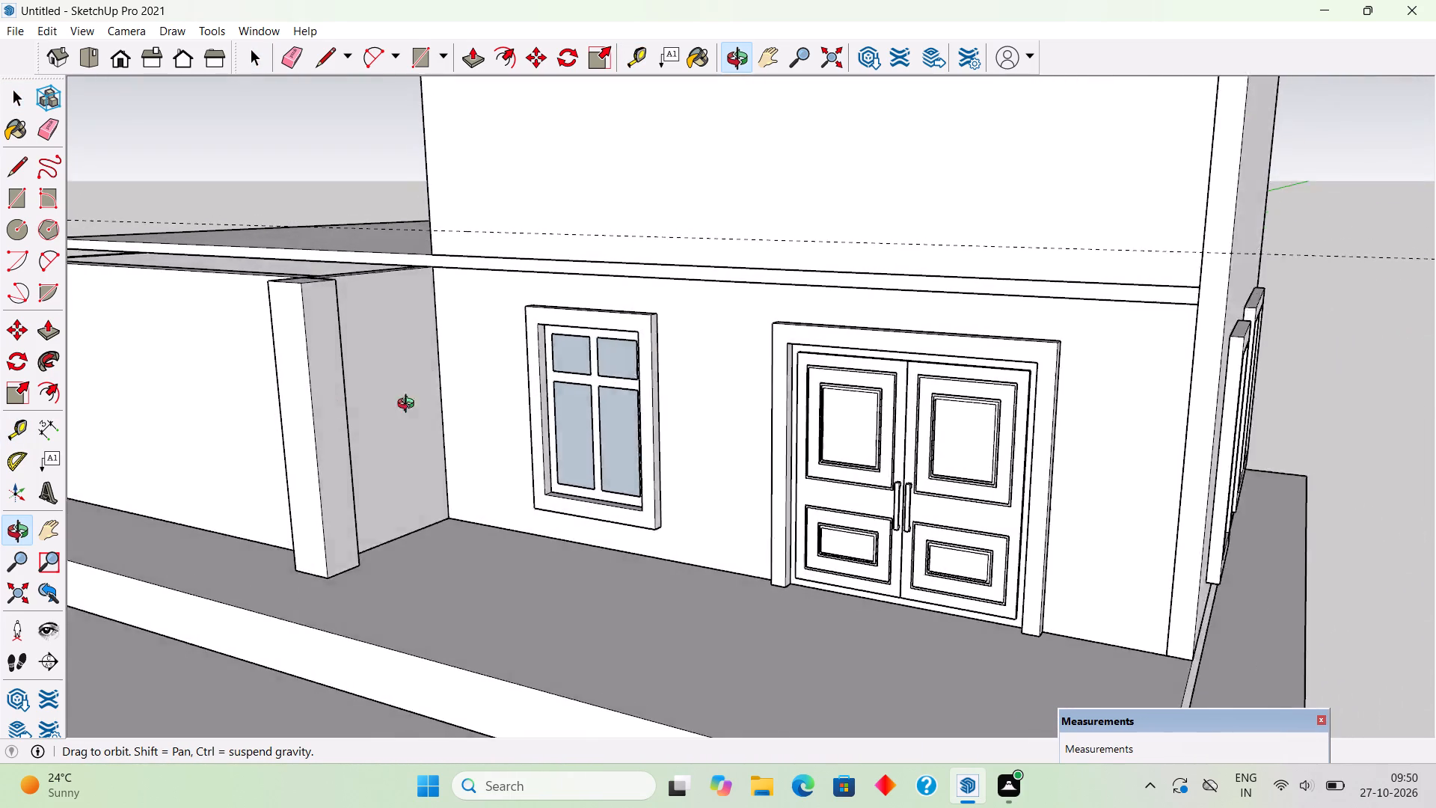
{"action": "middle_click_drag", "start_coordinate": [409, 405], "coordinate": [494, 408]}
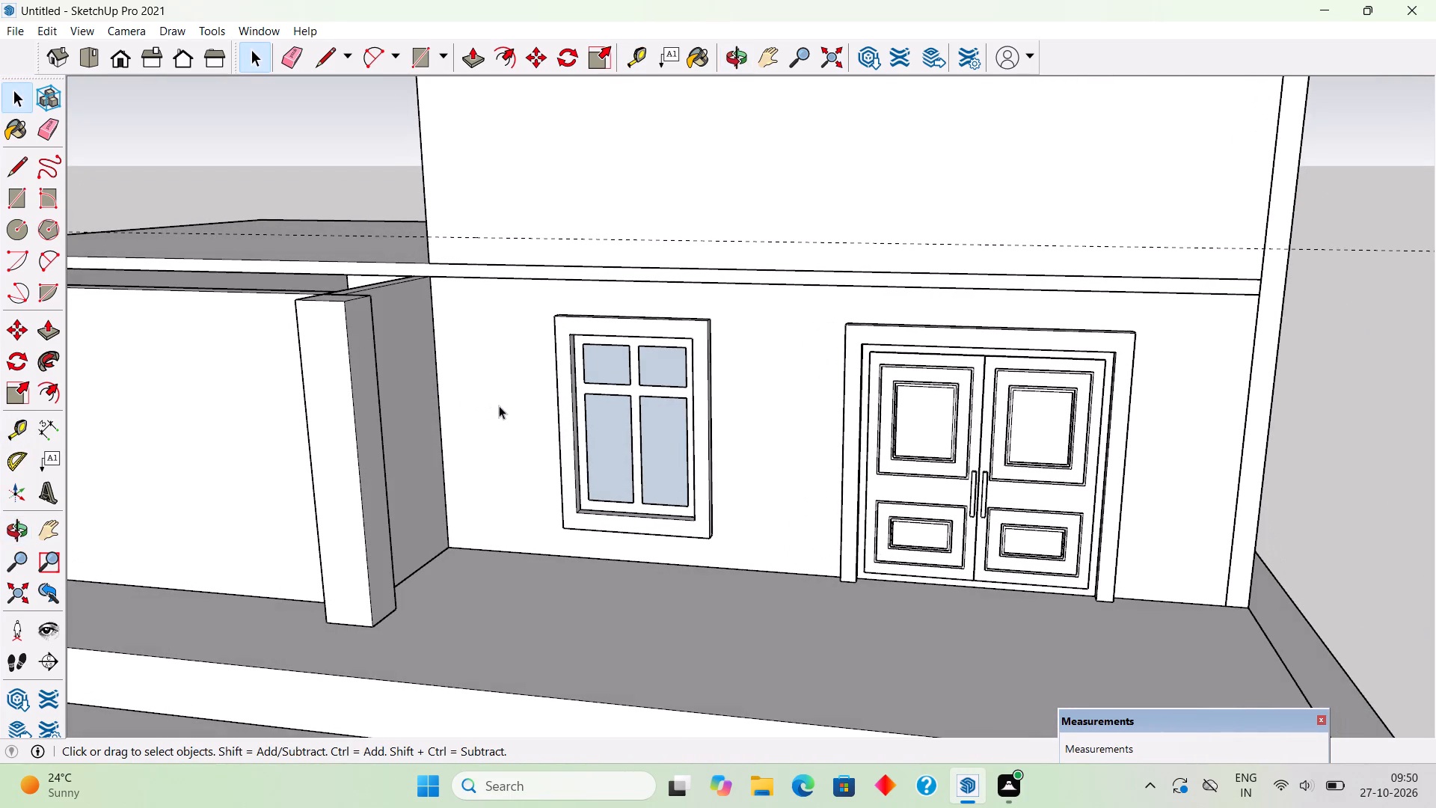
{"action": "key", "text": "r"}
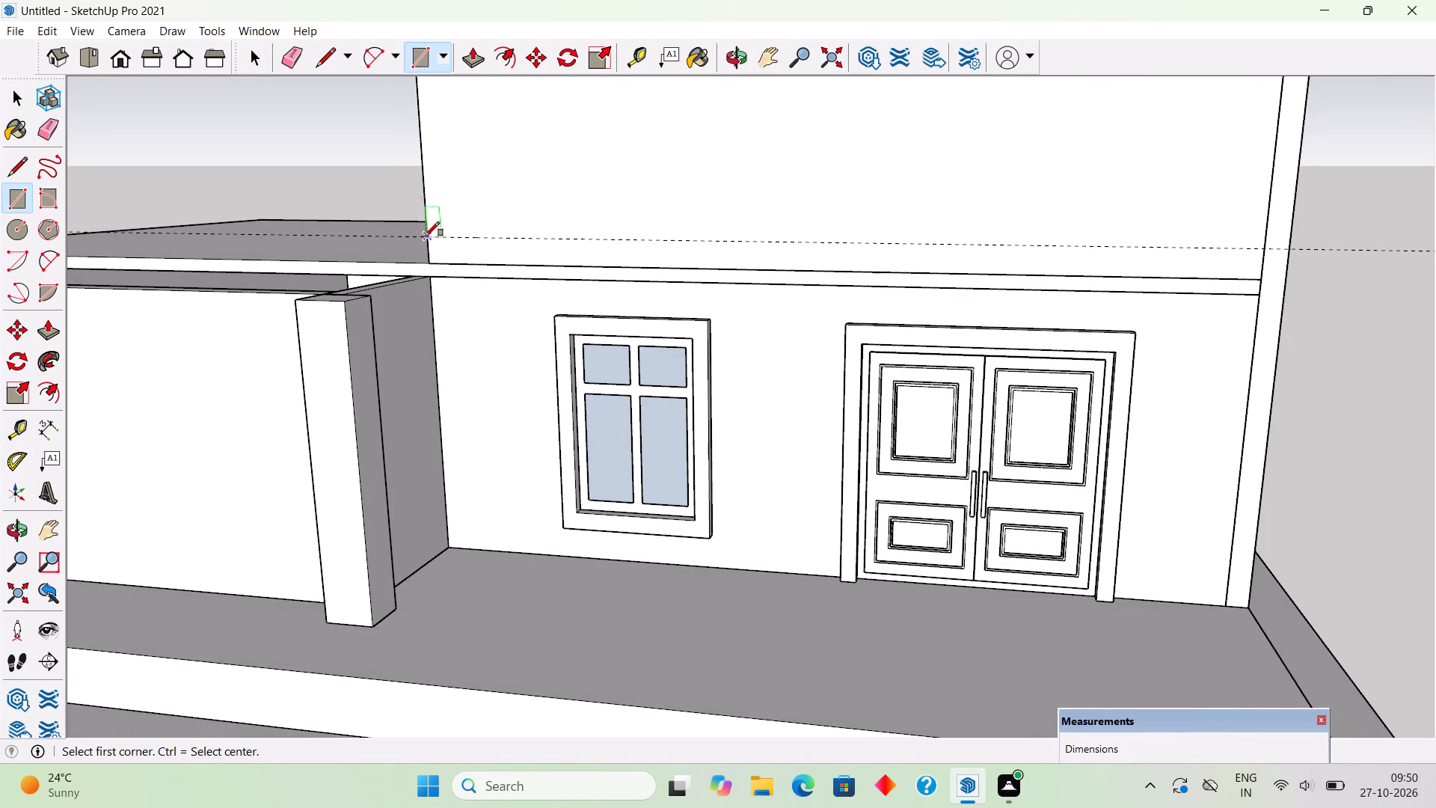
{"action": "left_click", "coordinate": [430, 235]}
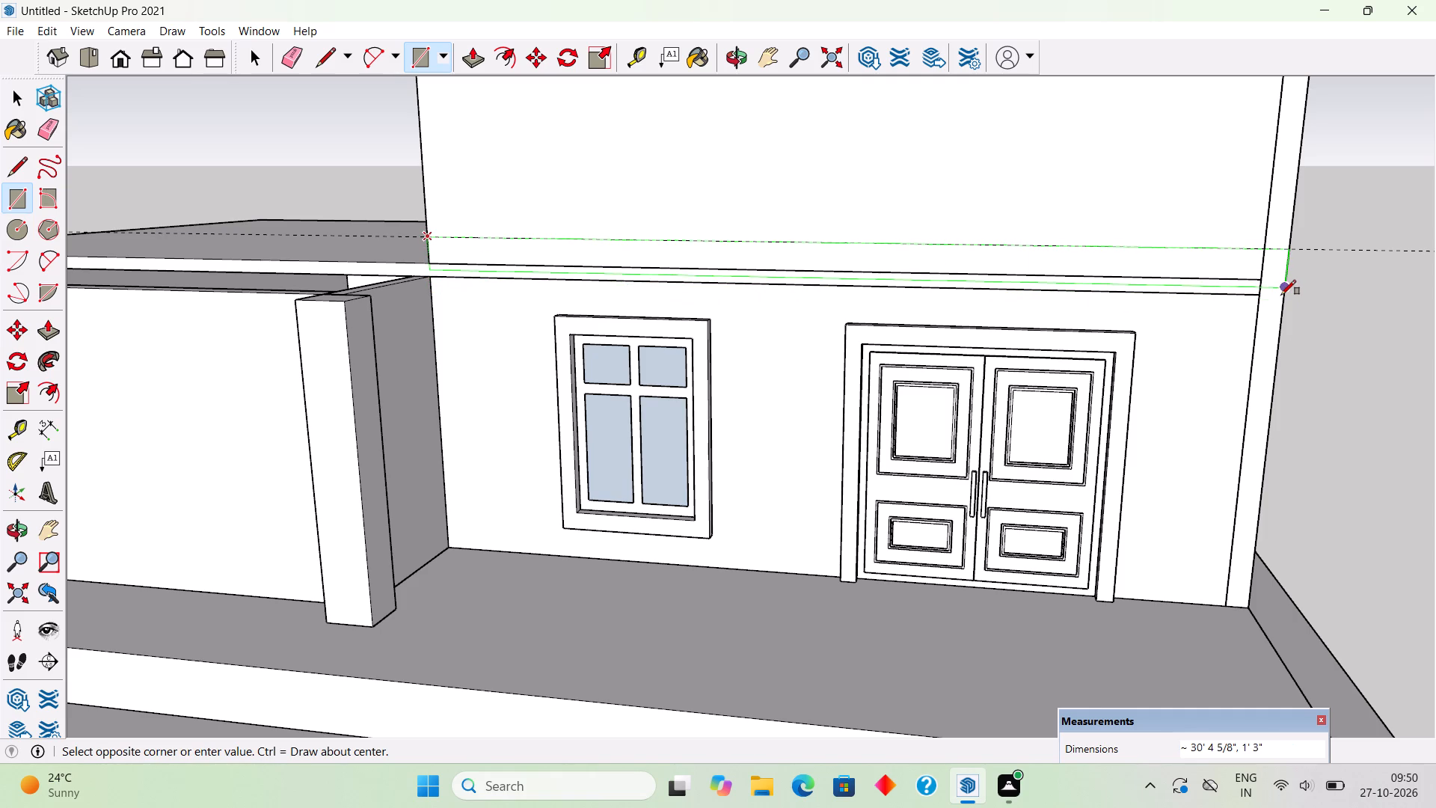
{"action": "key", "text": "t"}
{"action": "left_click", "coordinate": [1273, 254]}
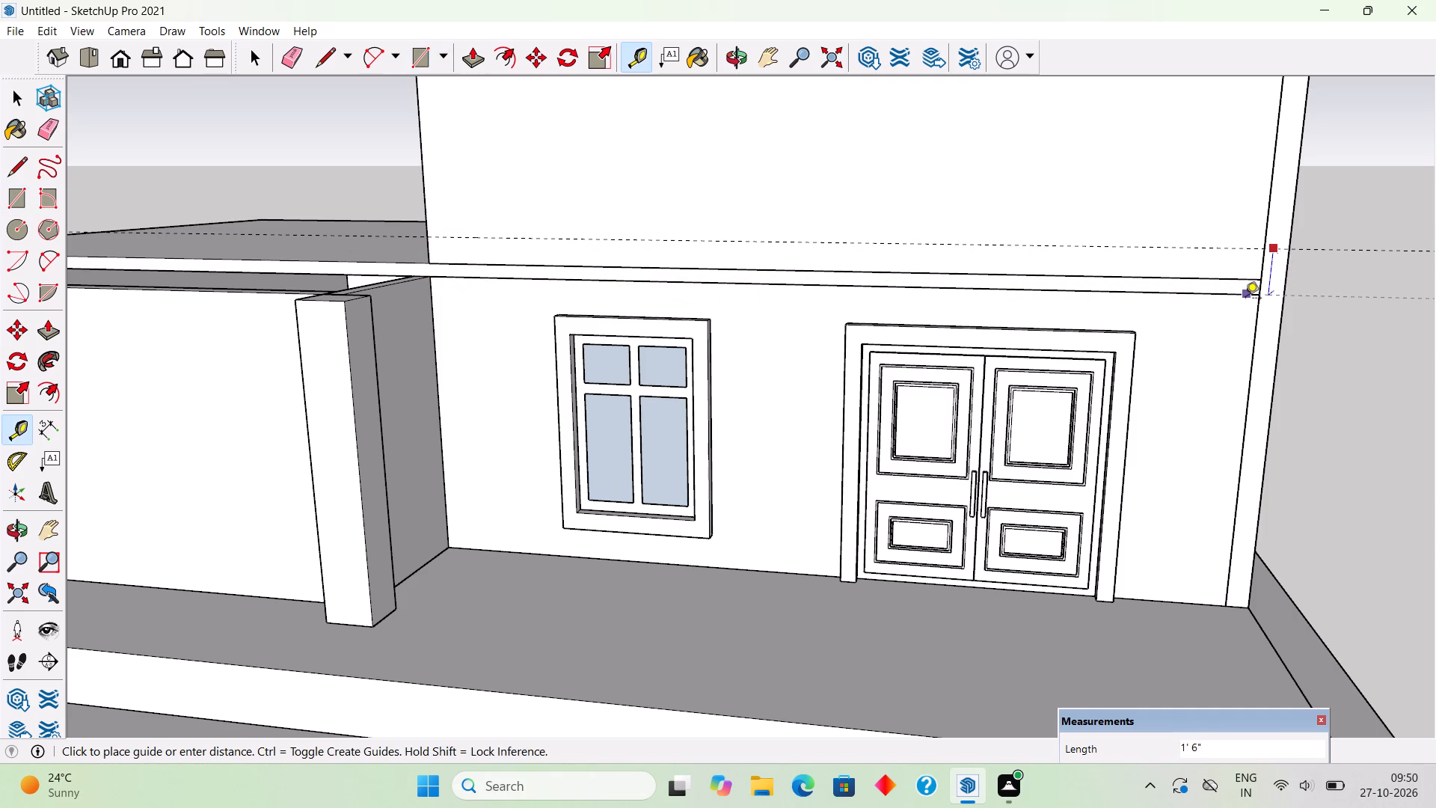
{"action": "left_click", "coordinate": [1245, 299]}
Draw a rectangle about 30' 5" by 1' 6" between the two guides, across the full front wall above the window and door.
{"action": "key", "text": "r"}
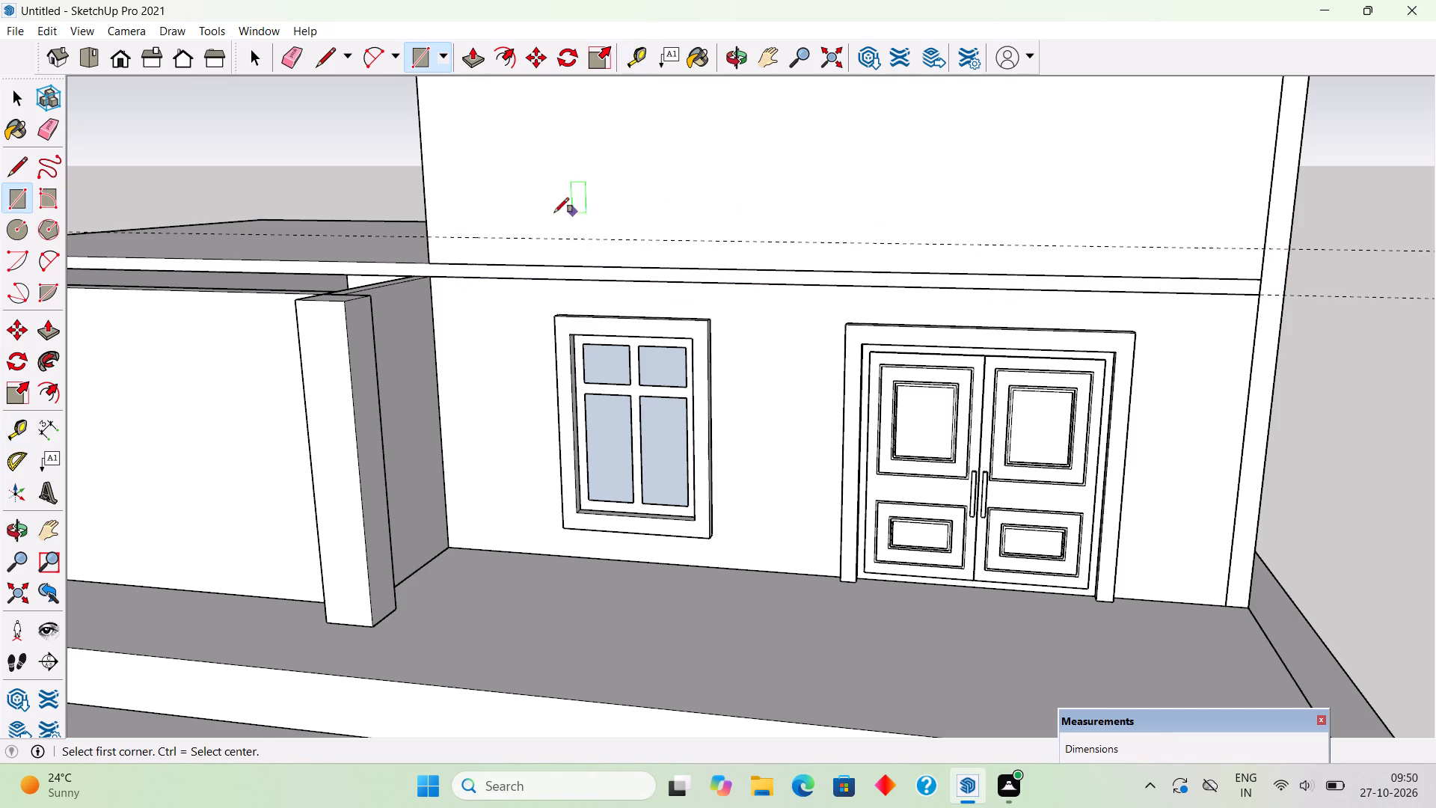
{"action": "left_click", "coordinate": [426, 232]}
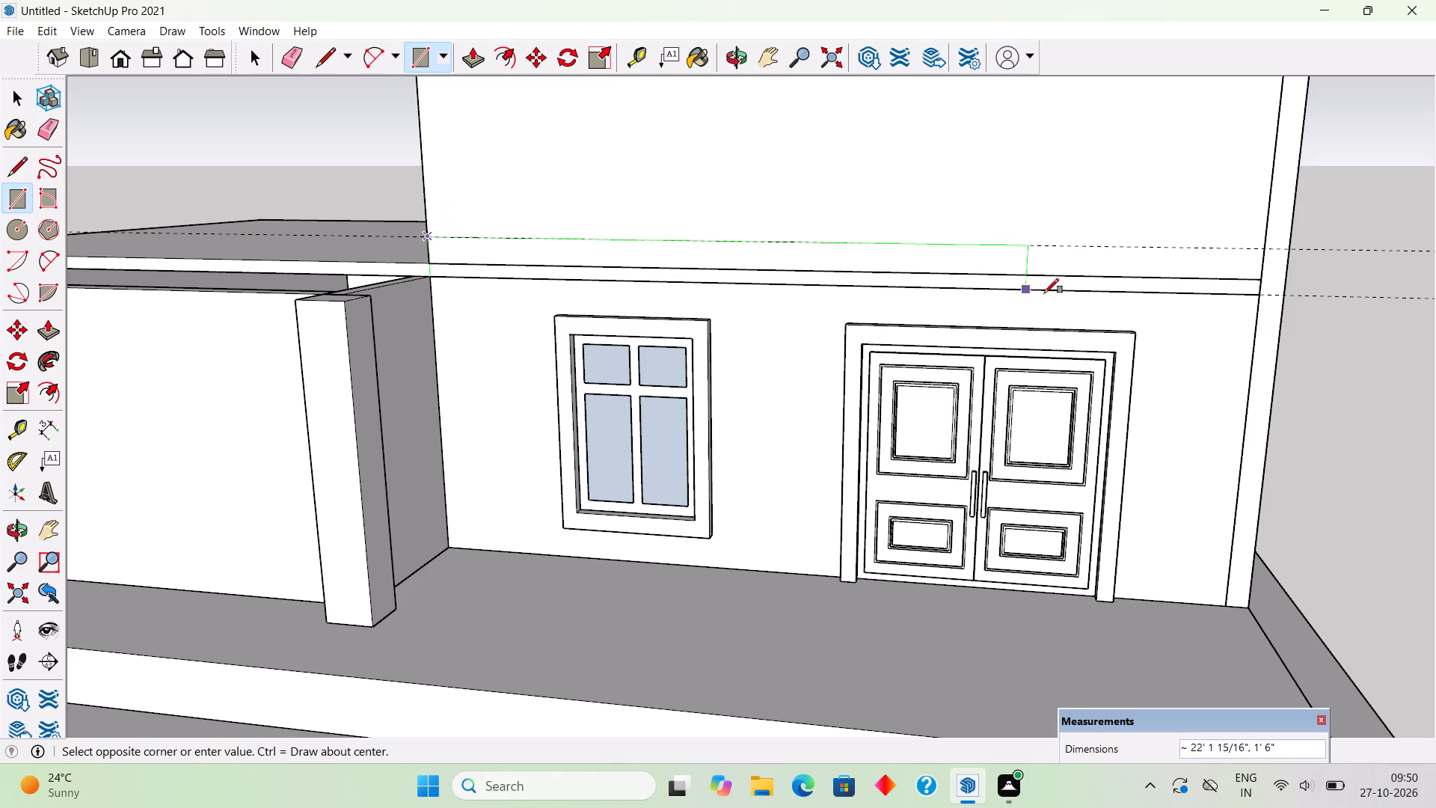
{"action": "left_click", "coordinate": [1284, 298]}
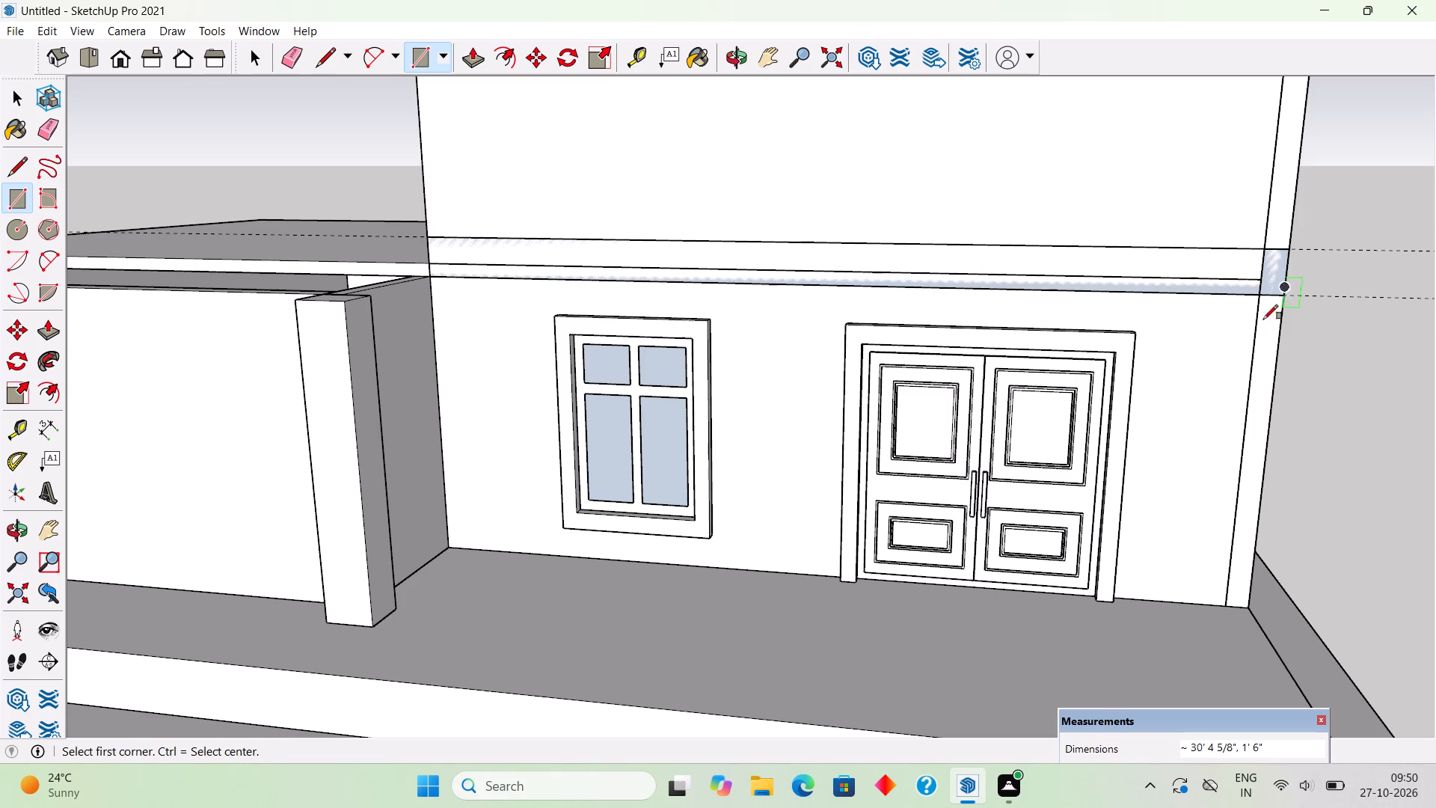
Push/Pull the strip above the window and door outward 6' to the face of the projecting wall, forming a canopy.
{"action": "key", "text": "p"}
{"action": "left_click", "coordinate": [900, 279]}
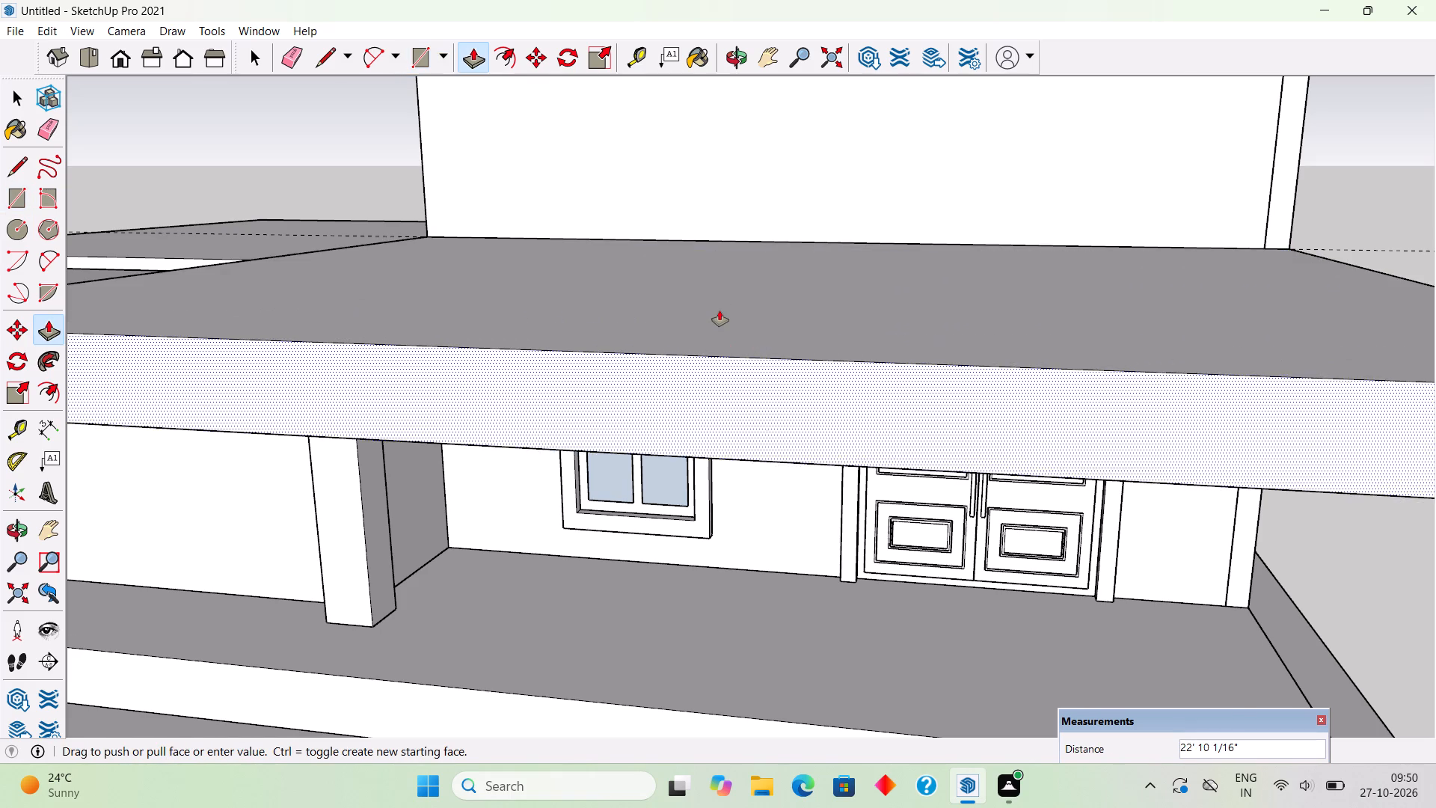
{"action": "scroll", "coordinate": [719, 310], "scroll_direction": "down", "scroll_amount": 5}
{"action": "middle_click_drag", "start_coordinate": [930, 387], "coordinate": [1170, 406]}
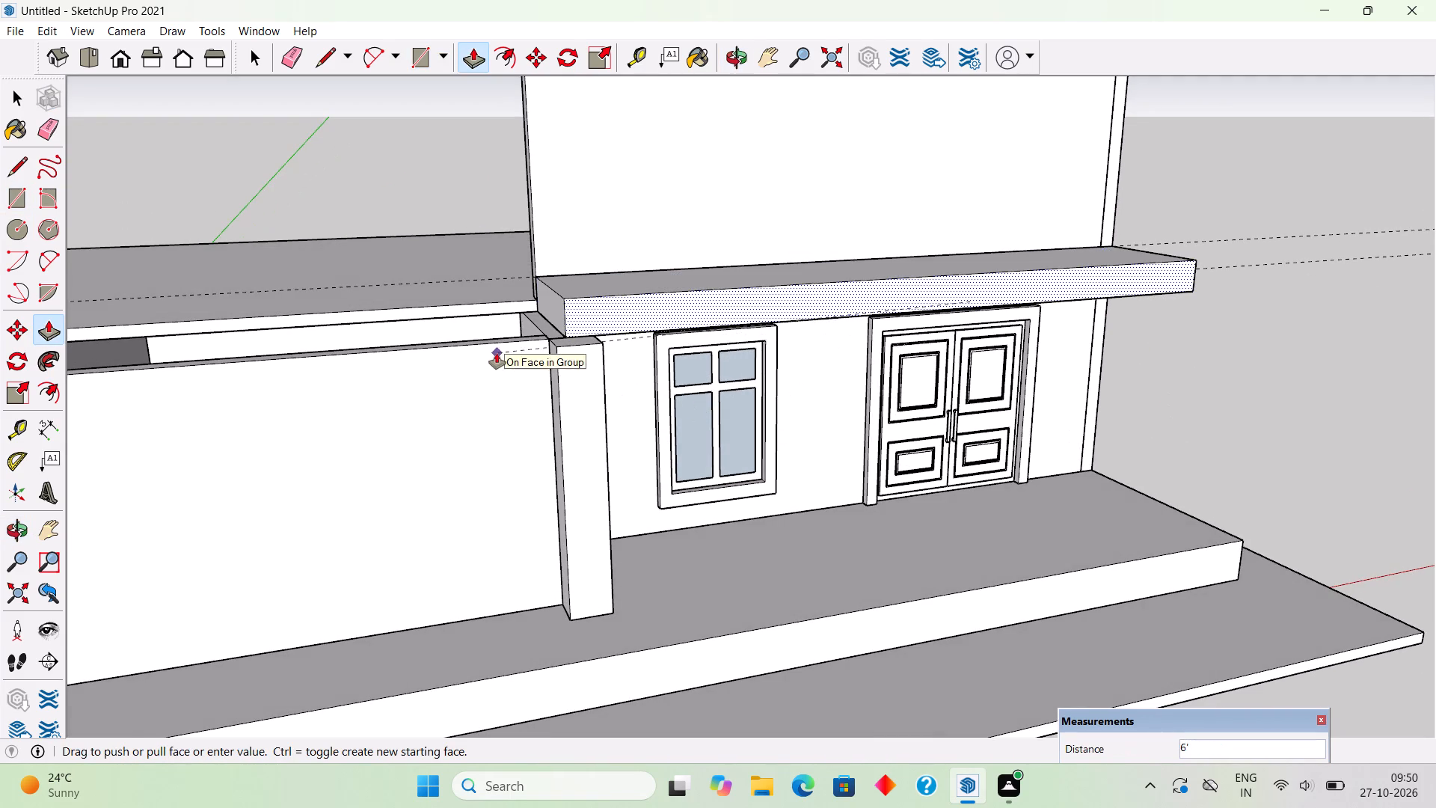
{"action": "left_click", "coordinate": [497, 353]}
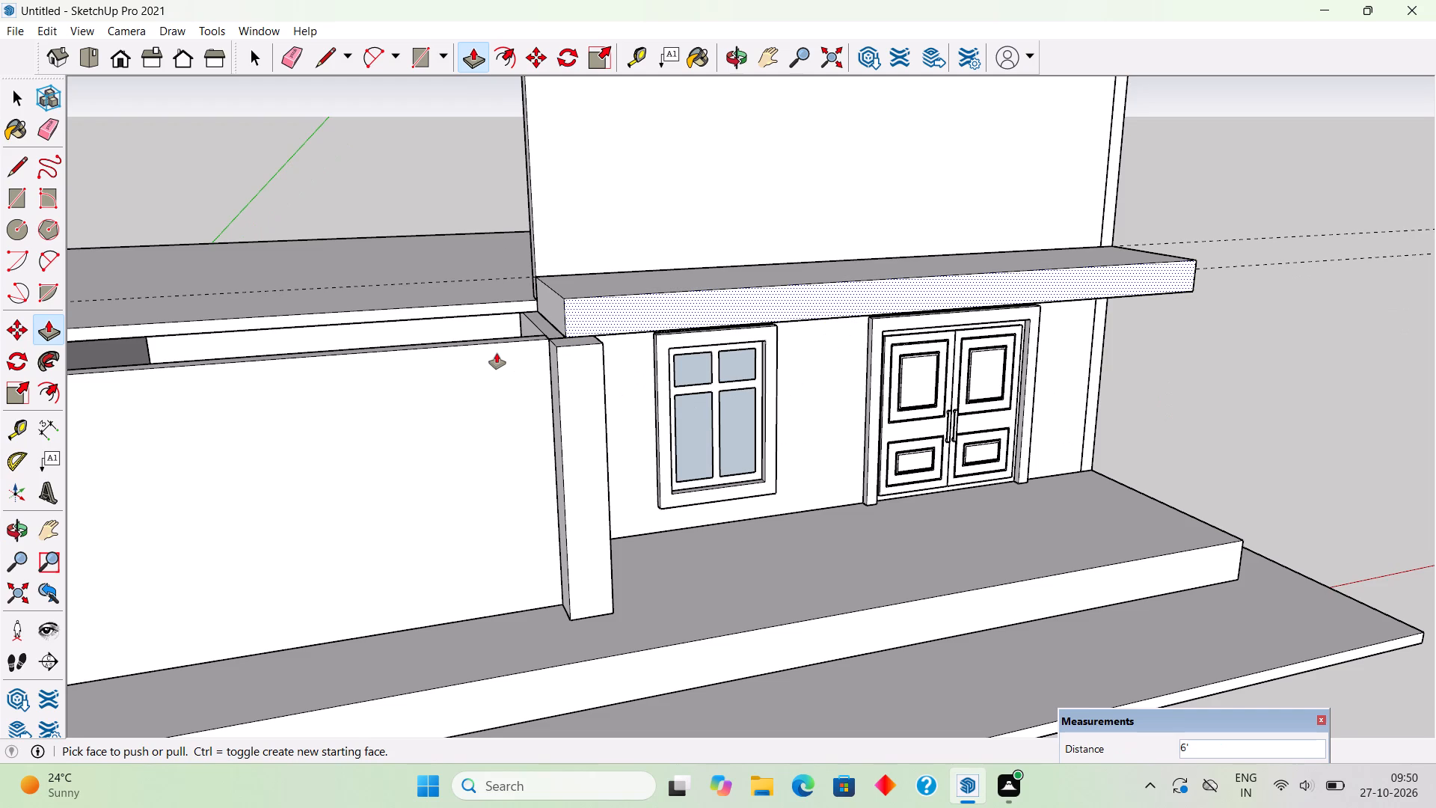
Extend the canopy's front face outward another 3', and bring it back 1'.
{"action": "left_click", "coordinate": [630, 314]}
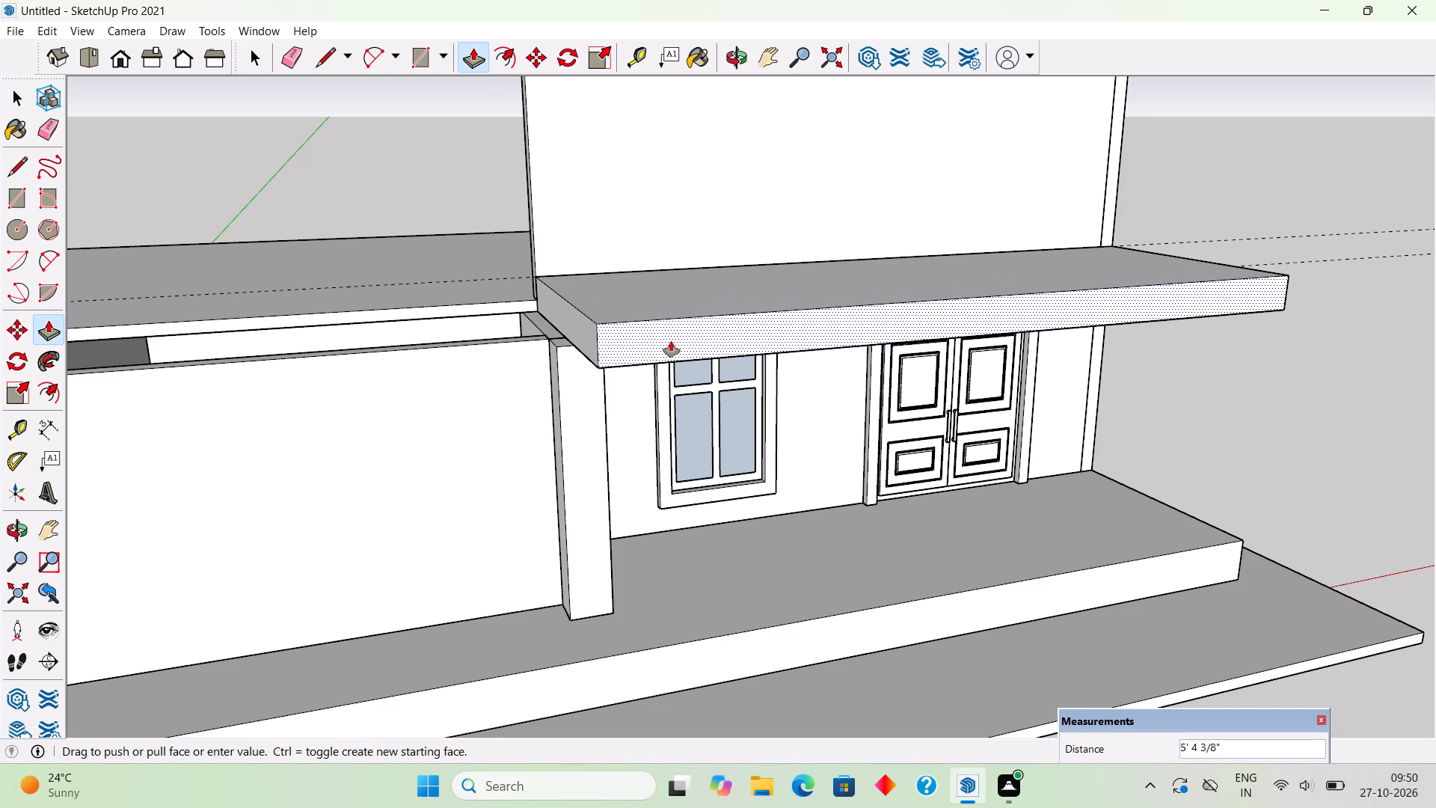
{"action": "type", "text": "3'"}
{"action": "key", "text": "Return"}
{"action": "left_click", "coordinate": [671, 341]}
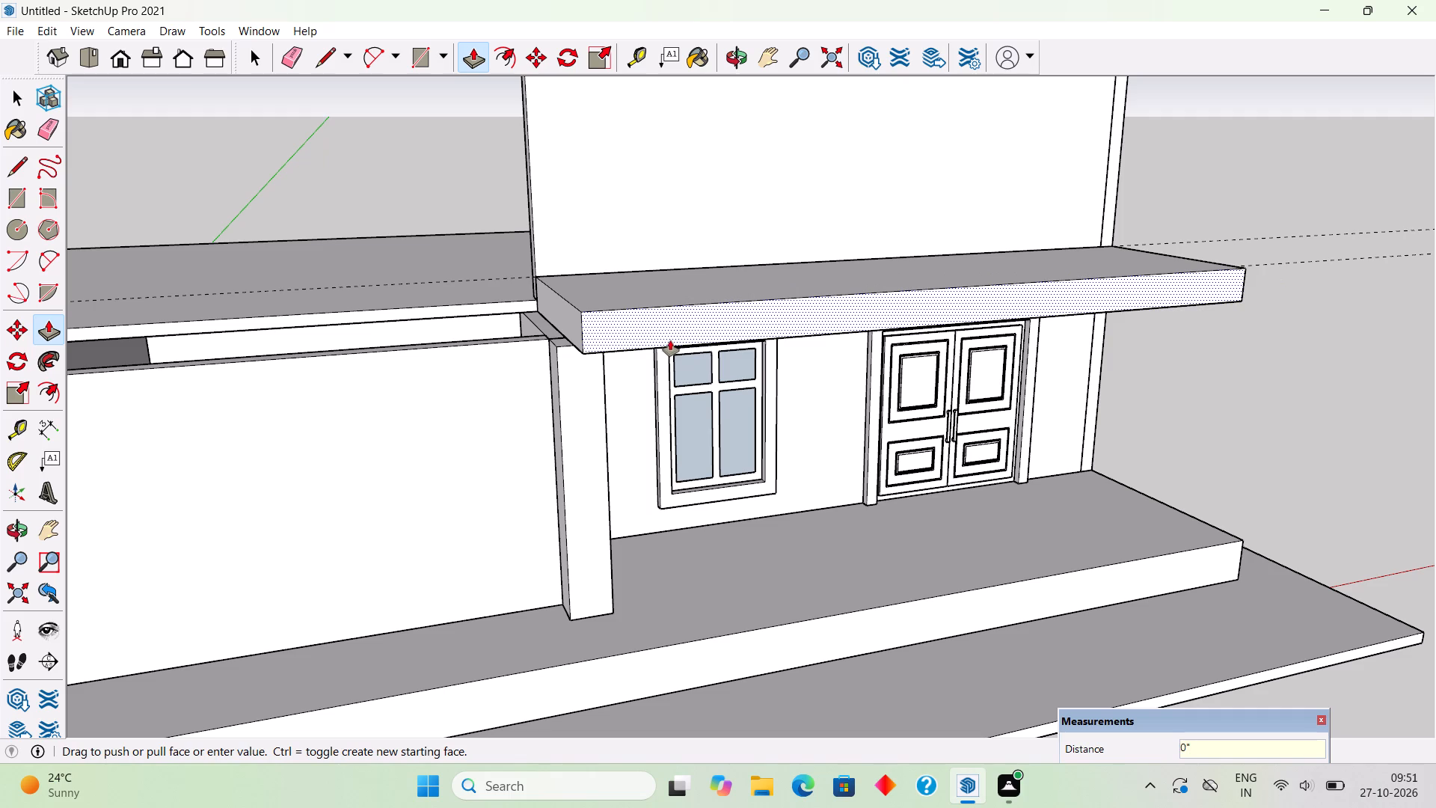
{"action": "type", "text": "1'"}
{"action": "key", "text": "Return"}
{"action": "key", "text": "space"}
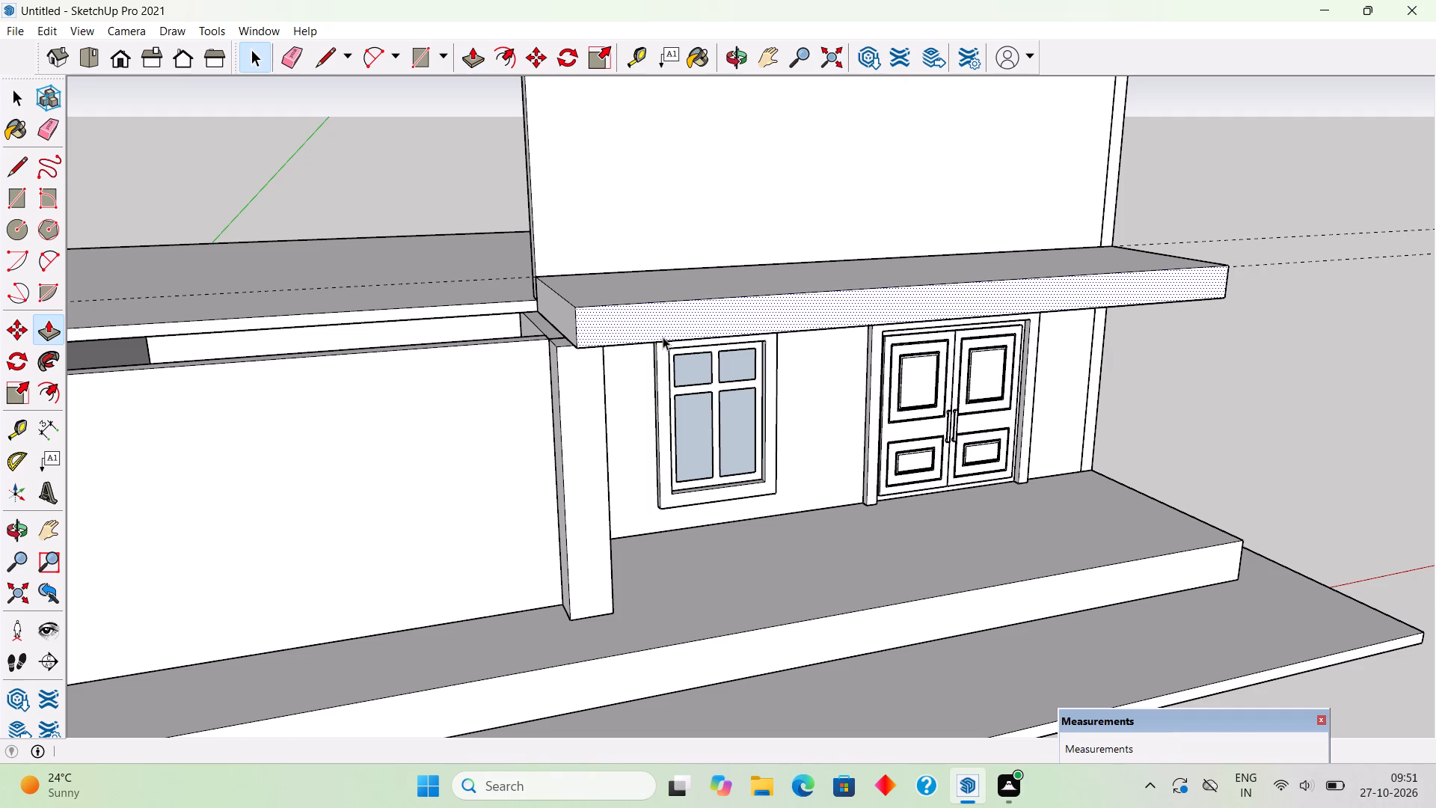
Select the whole canopy above the window and double door and make it a group.
{"action": "triple_click", "coordinate": [661, 334]}
{"action": "right_click", "coordinate": [661, 334]}
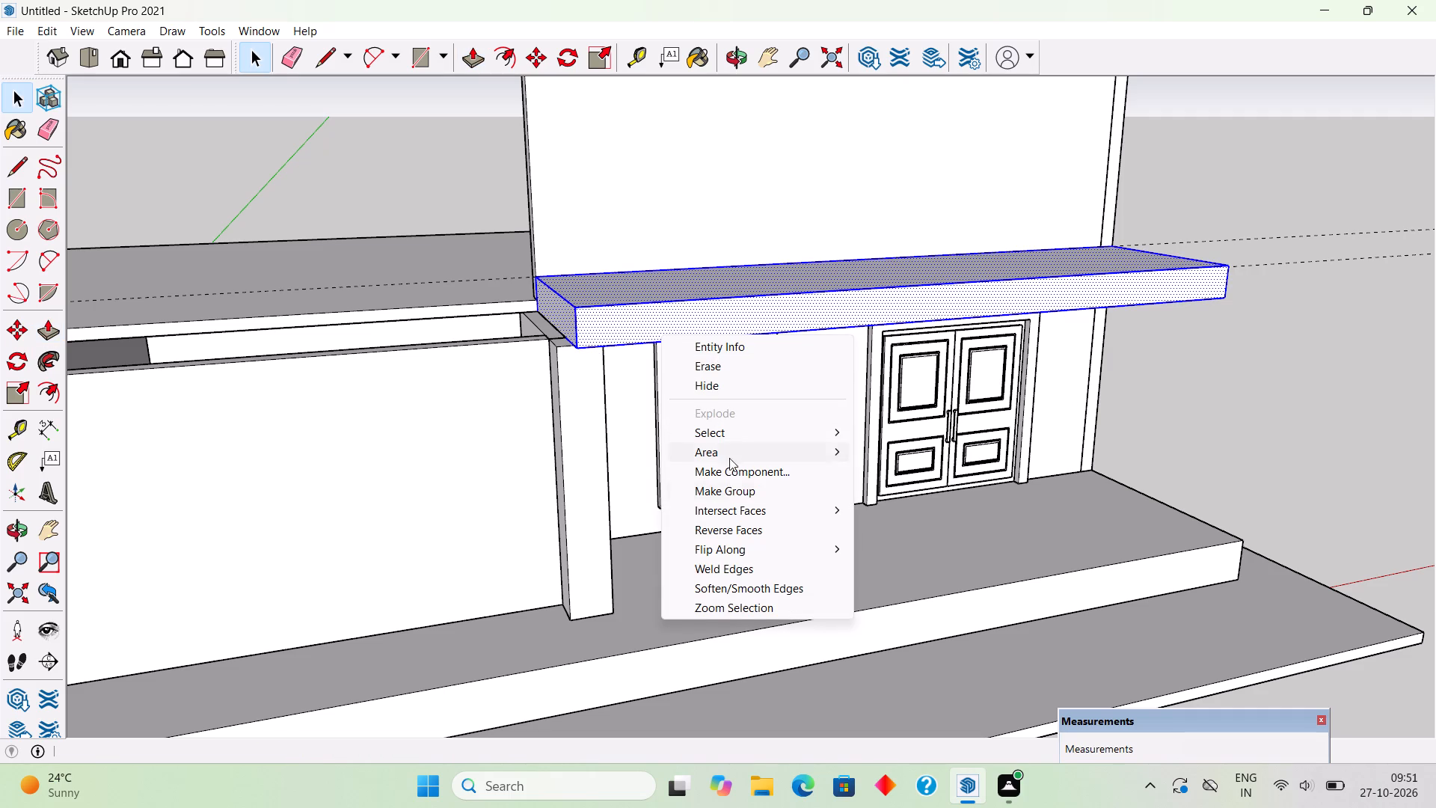
{"action": "left_click", "coordinate": [743, 489]}
{"action": "scroll", "coordinate": [700, 497], "scroll_direction": "down", "scroll_amount": 3}
{"action": "middle_click_drag", "start_coordinate": [701, 489], "coordinate": [577, 305]}
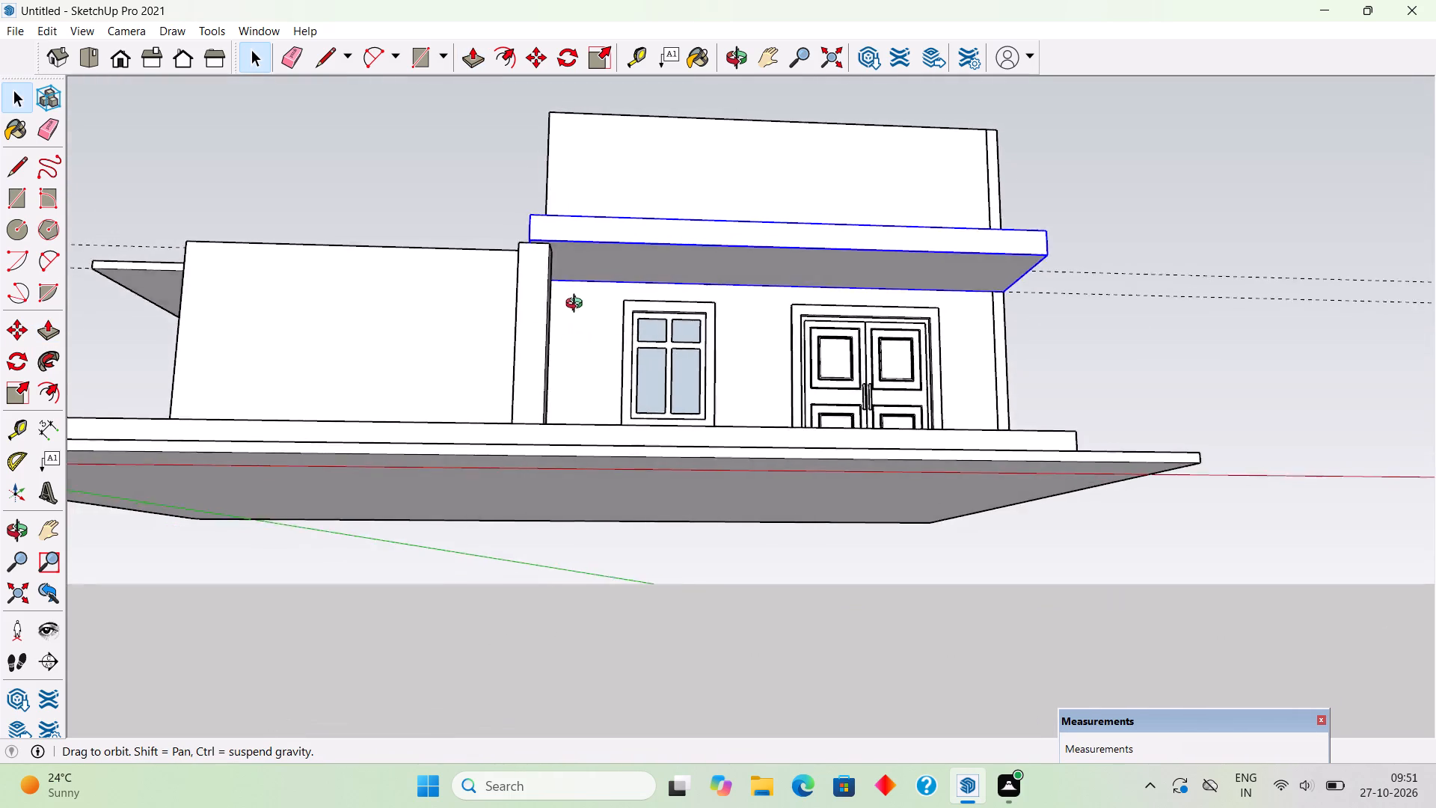
{"action": "middle_click_drag", "start_coordinate": [577, 305], "coordinate": [33, 374]}
{"action": "left_click", "coordinate": [437, 272]}
Draw a 2' line along the upper guide, from the canopy's top back corner at the wall outward past the house corner.
{"action": "middle_click_drag", "start_coordinate": [485, 431], "coordinate": [731, 457]}
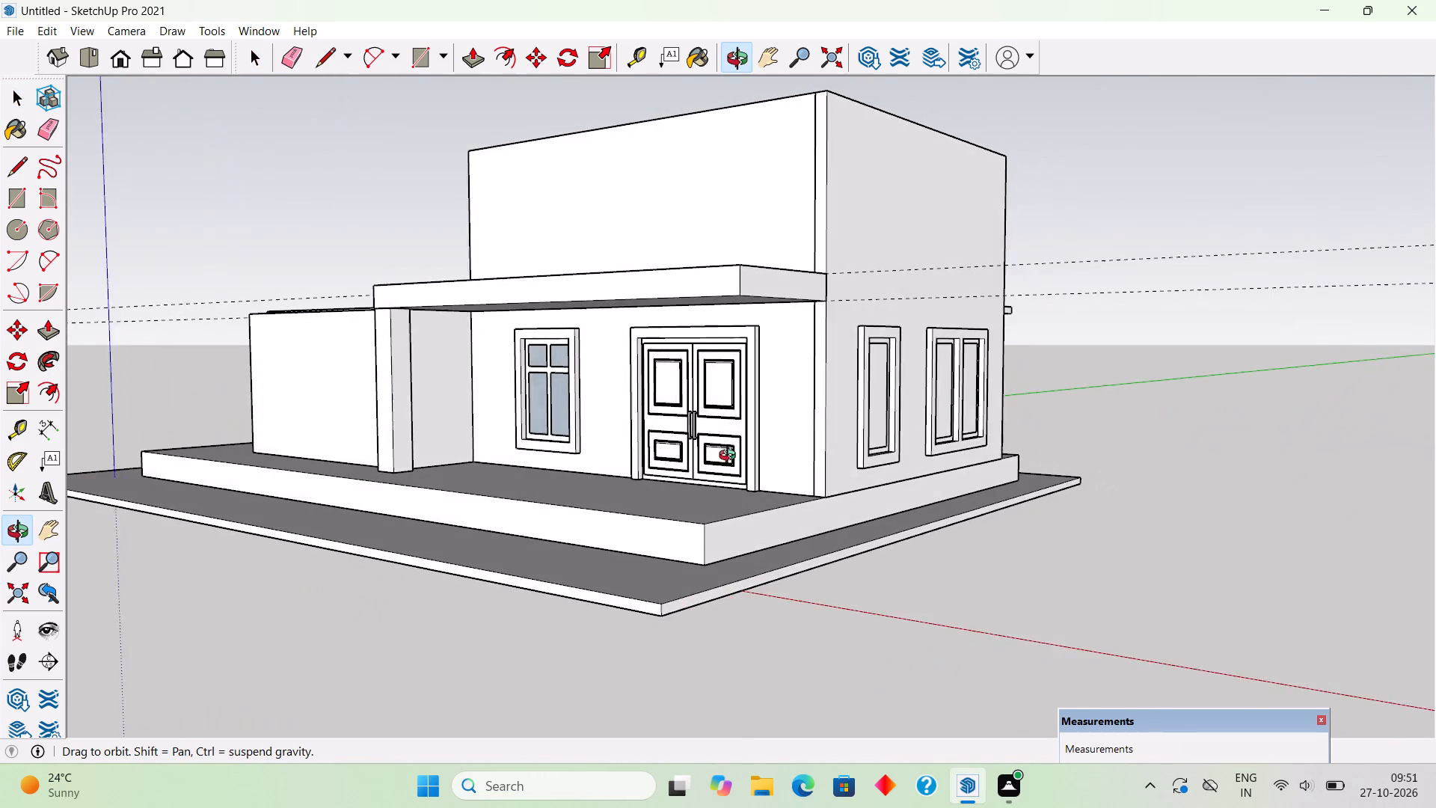
{"action": "middle_click_drag", "start_coordinate": [731, 457], "coordinate": [802, 447]}
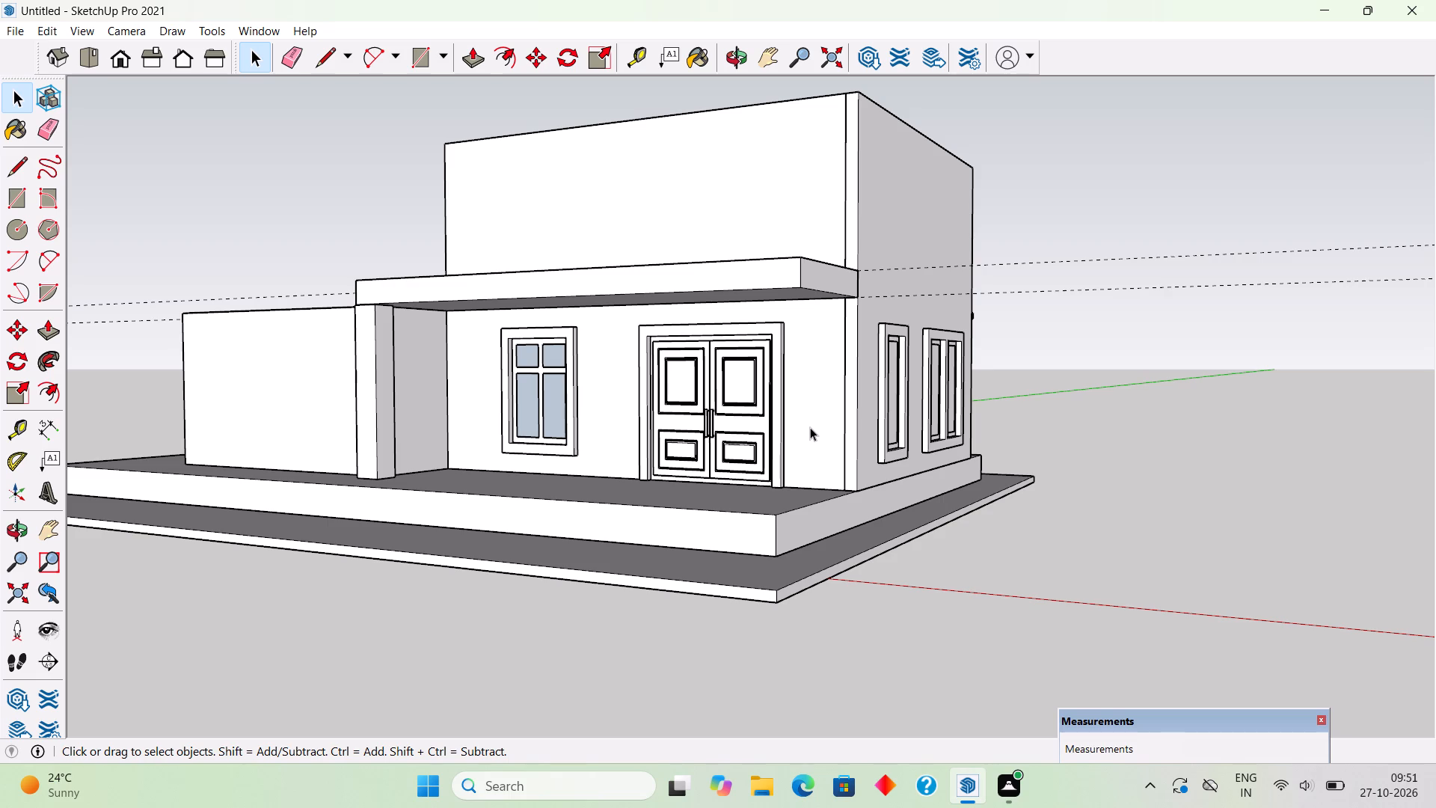
{"action": "scroll", "coordinate": [885, 290], "scroll_direction": "up", "scroll_amount": 5}
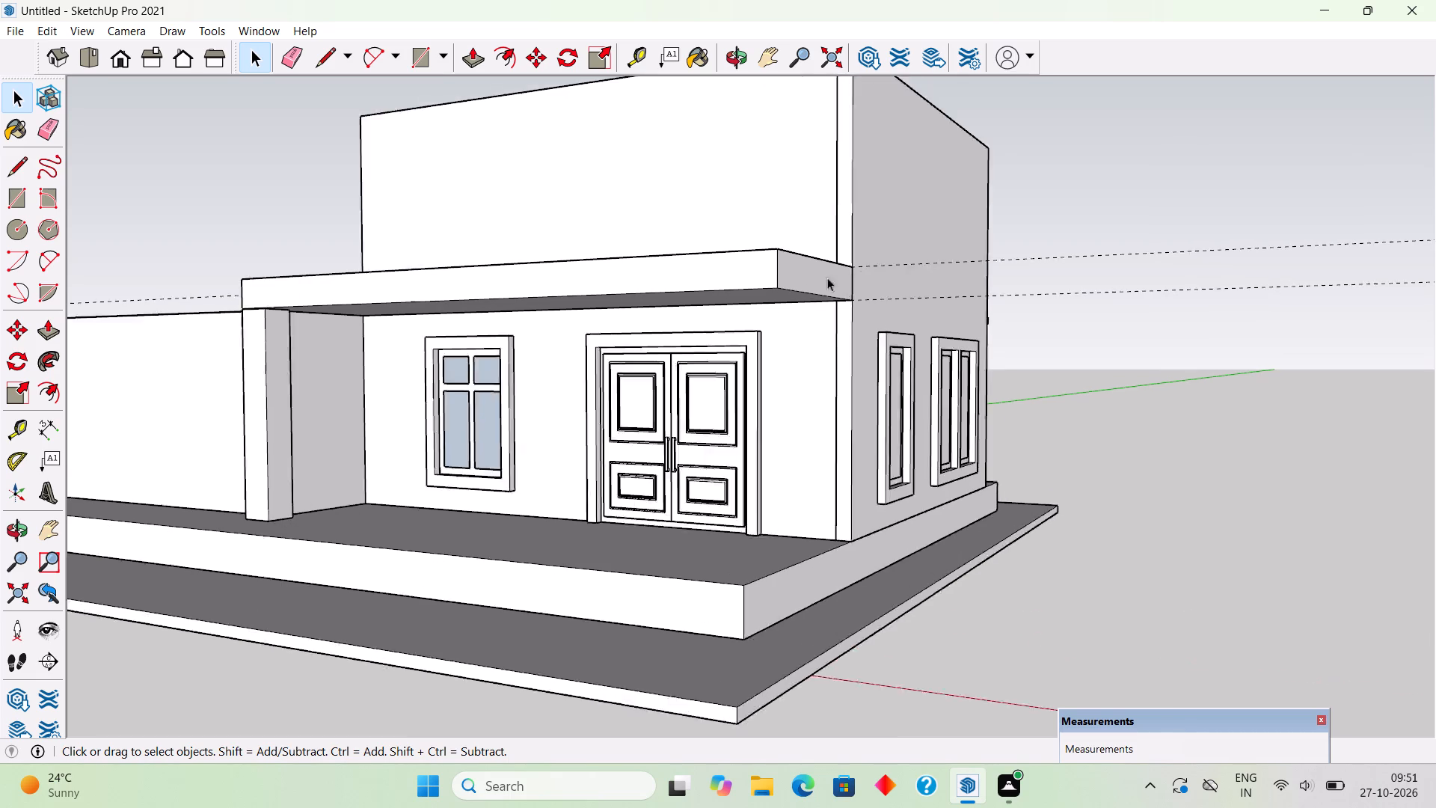
{"action": "scroll", "coordinate": [817, 276], "scroll_direction": "up", "scroll_amount": 7}
{"action": "middle_click_drag", "start_coordinate": [838, 276], "coordinate": [851, 313]}
{"action": "scroll", "coordinate": [940, 330], "scroll_direction": "up", "scroll_amount": 4}
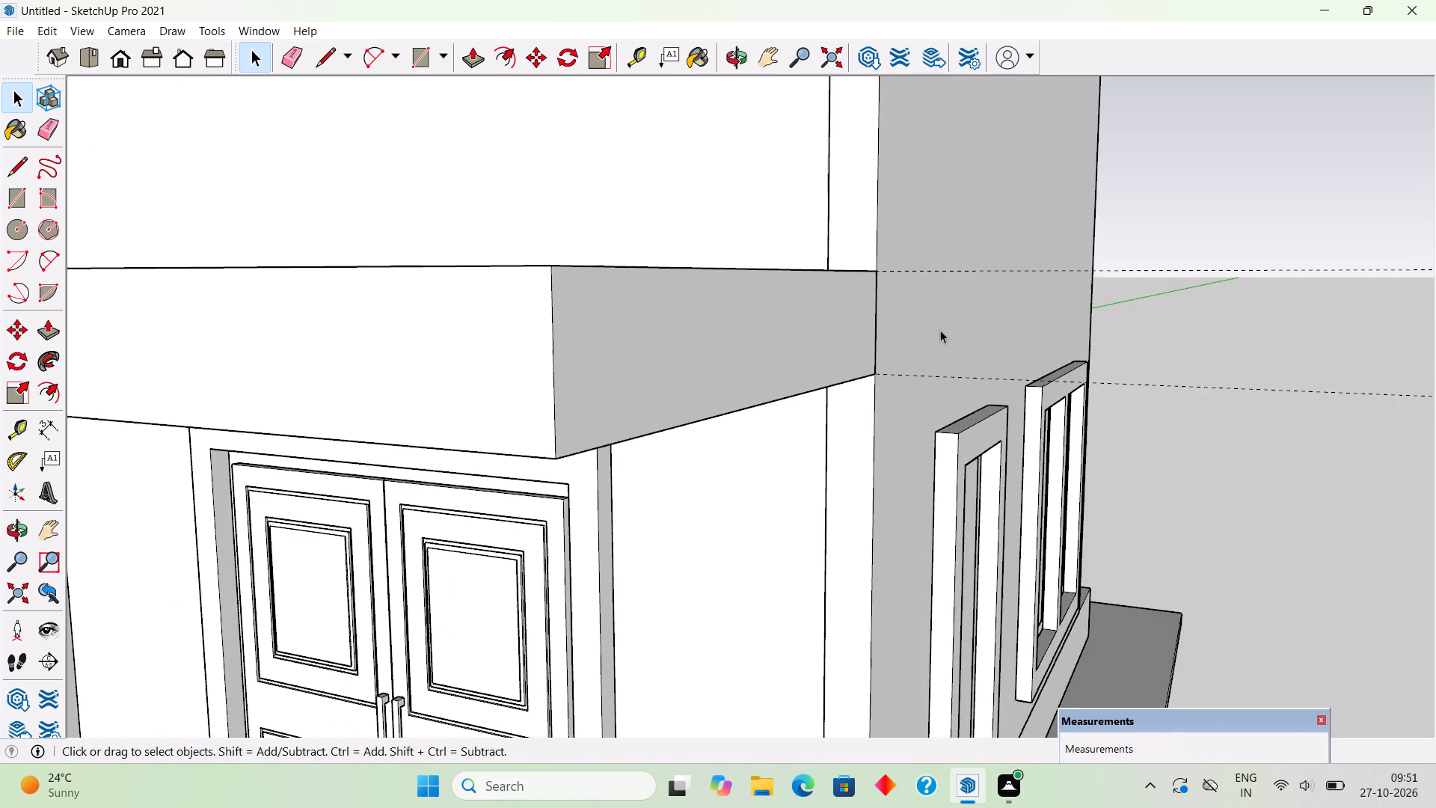
{"action": "middle_click_drag", "start_coordinate": [853, 325], "coordinate": [808, 356]}
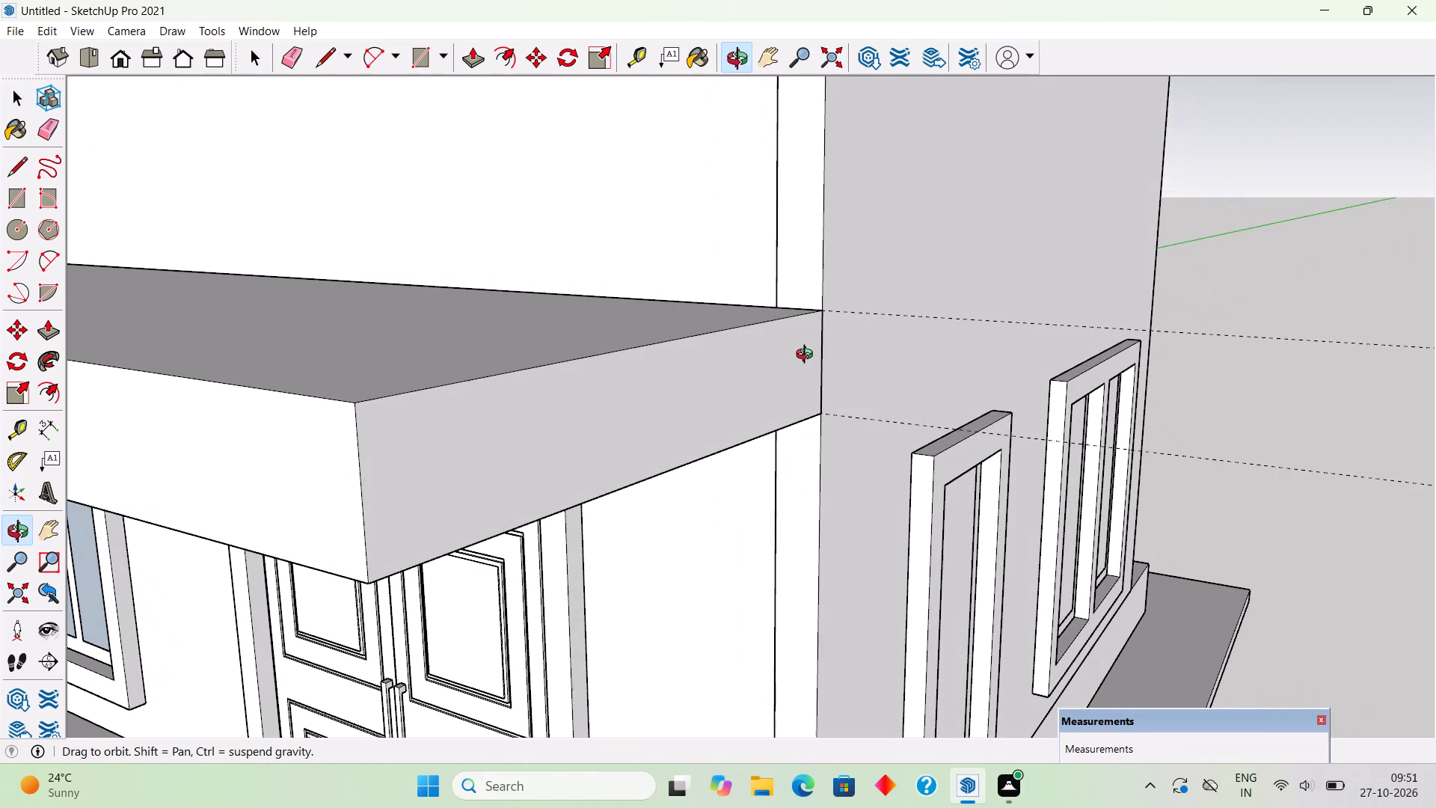
{"action": "middle_click_drag", "start_coordinate": [808, 356], "coordinate": [810, 355]}
{"action": "key", "text": "r"}
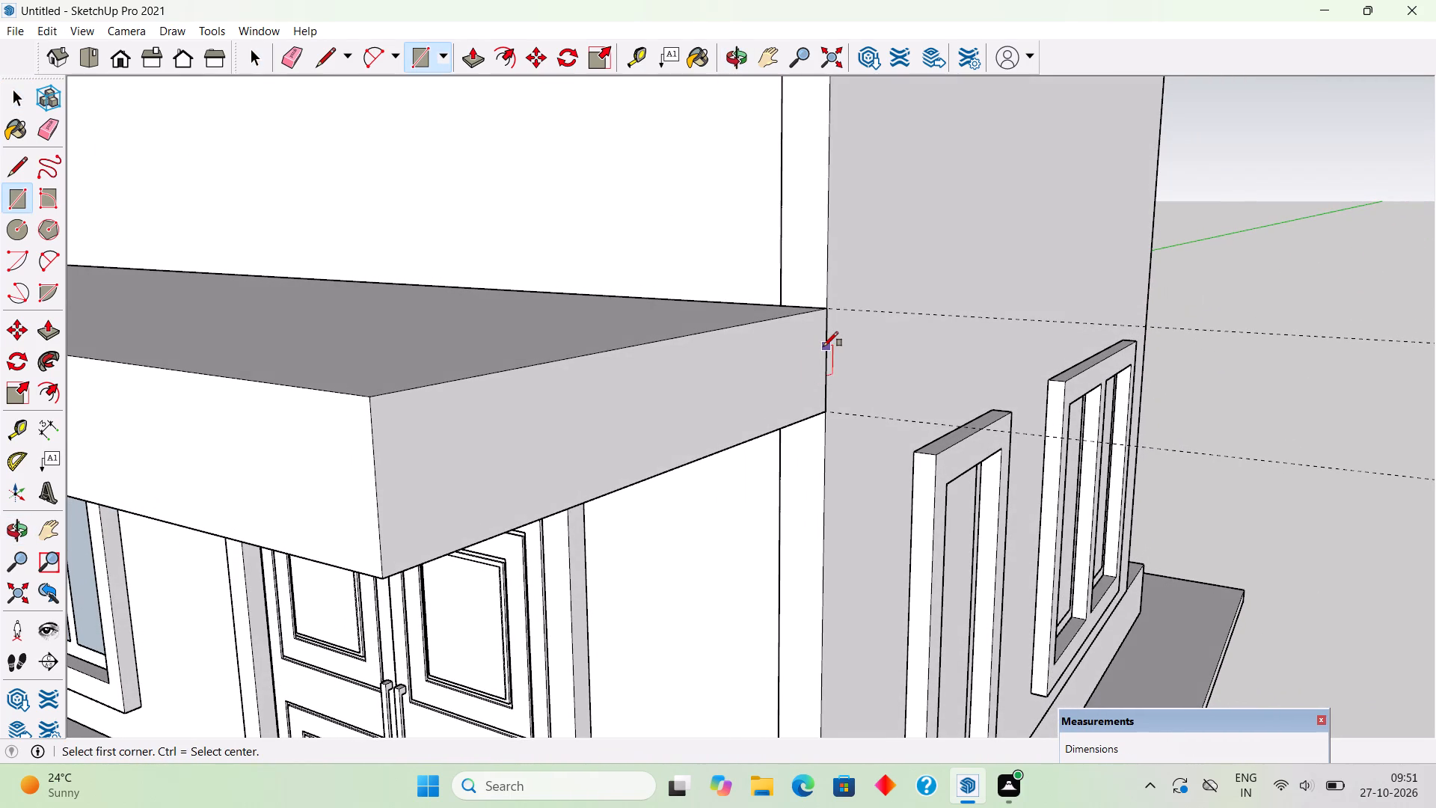
{"action": "key", "text": "l"}
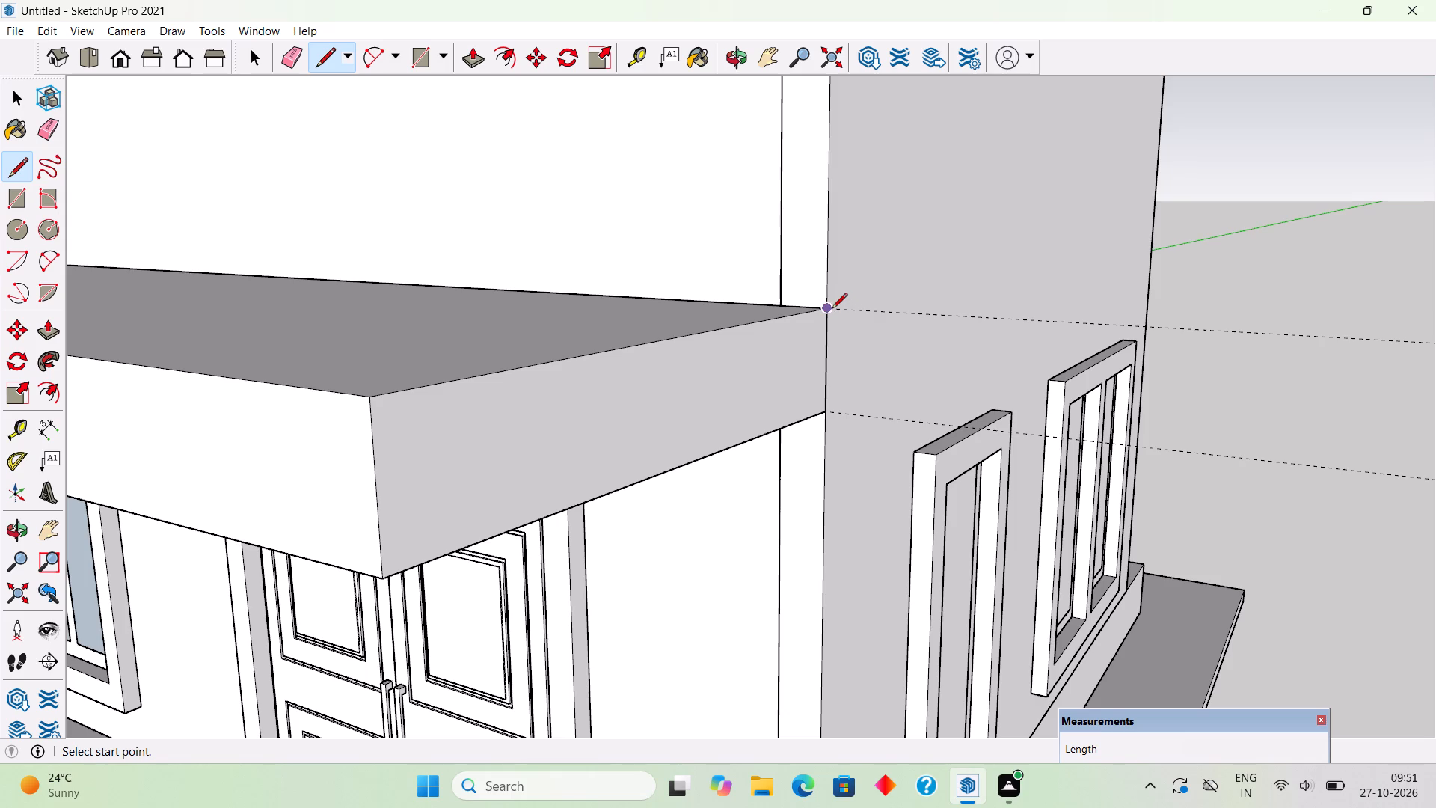
{"action": "left_click", "coordinate": [832, 310]}
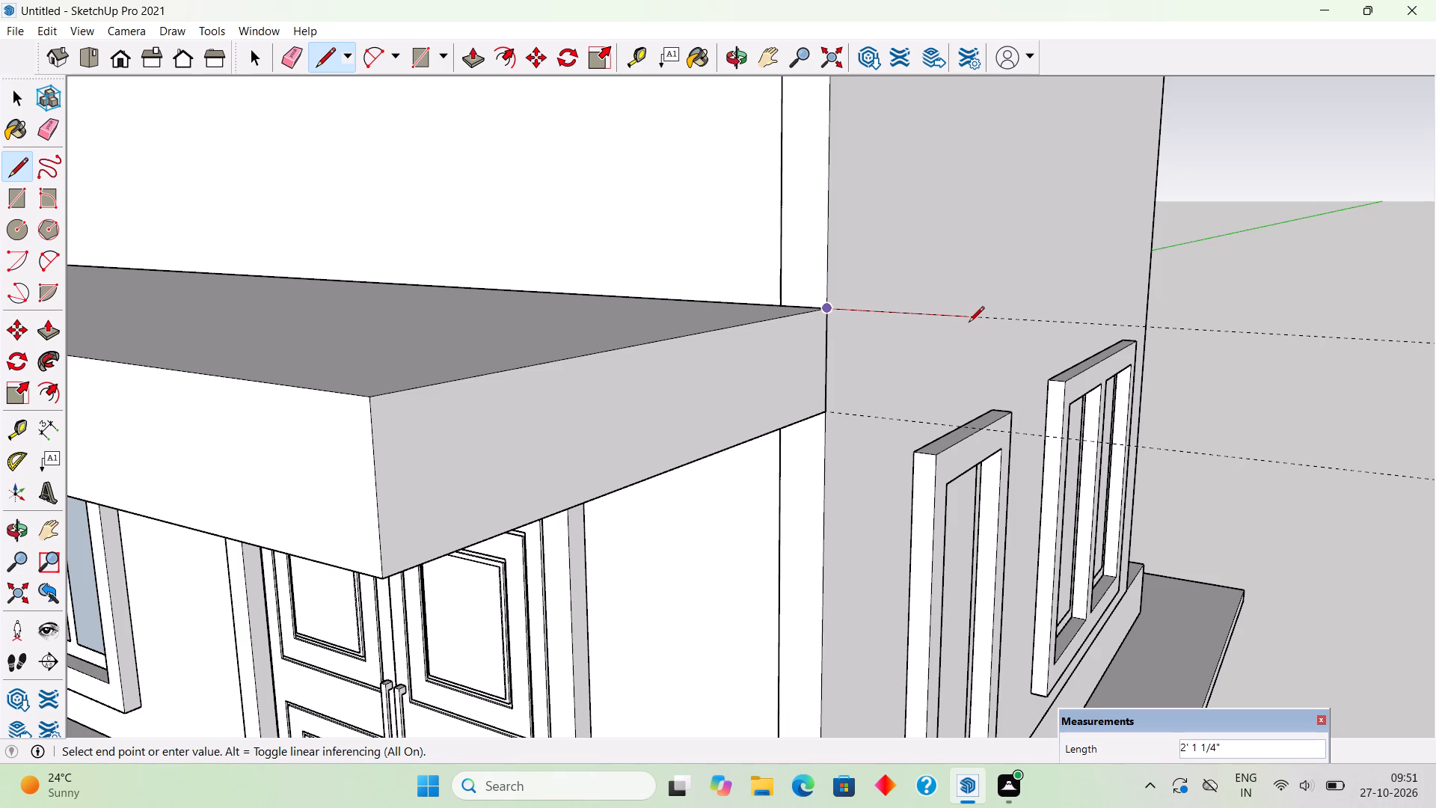
{"action": "type", "text": "2'"}
{"action": "key", "text": "Return"}
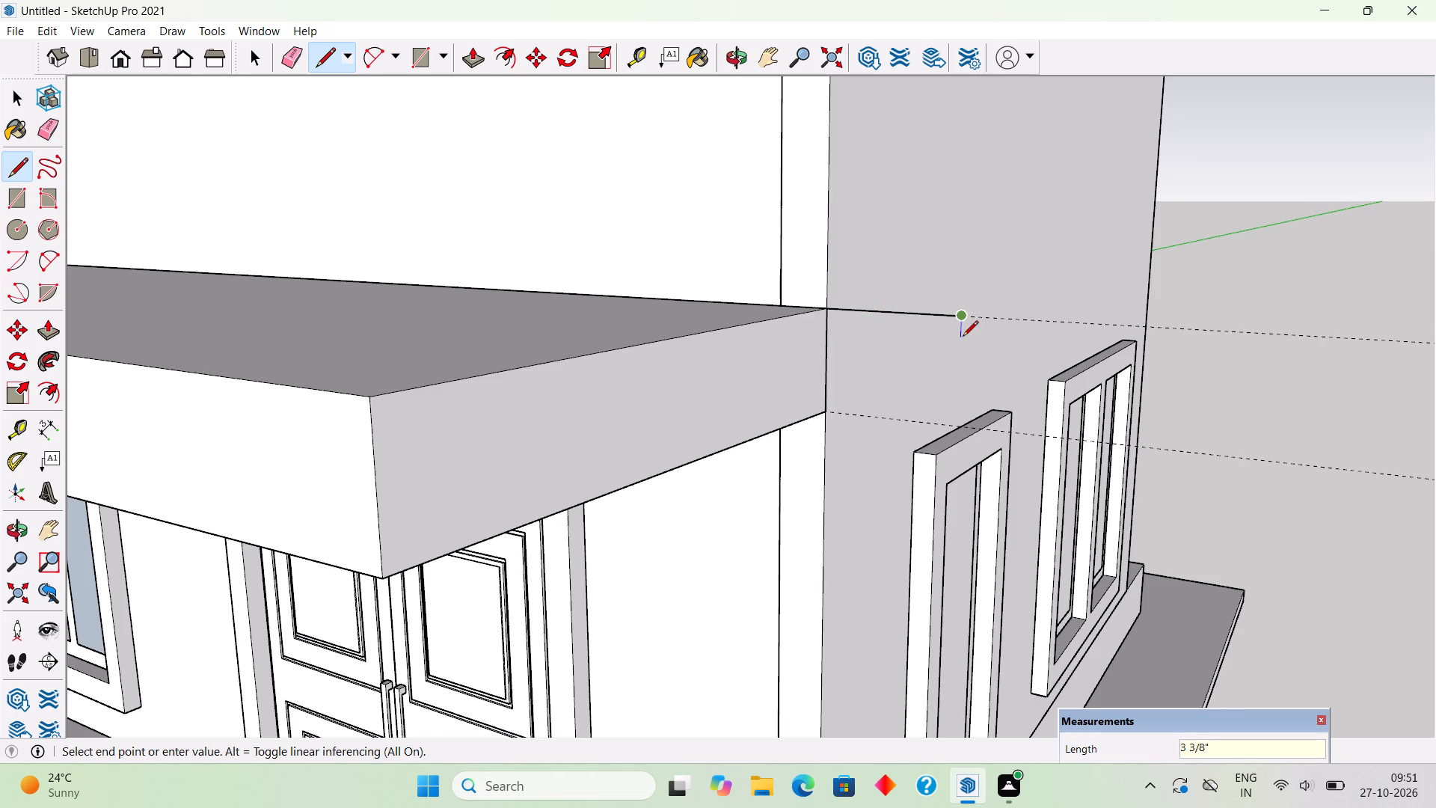
Continue the moulding profile from the 2' line: 2" and another 1" down, 1" back toward the canopy, and 1" down.
{"action": "type", "text": "2\""}
{"action": "key", "text": "Return"}
{"action": "type", "text": "1\""}
{"action": "key", "text": "Return"}
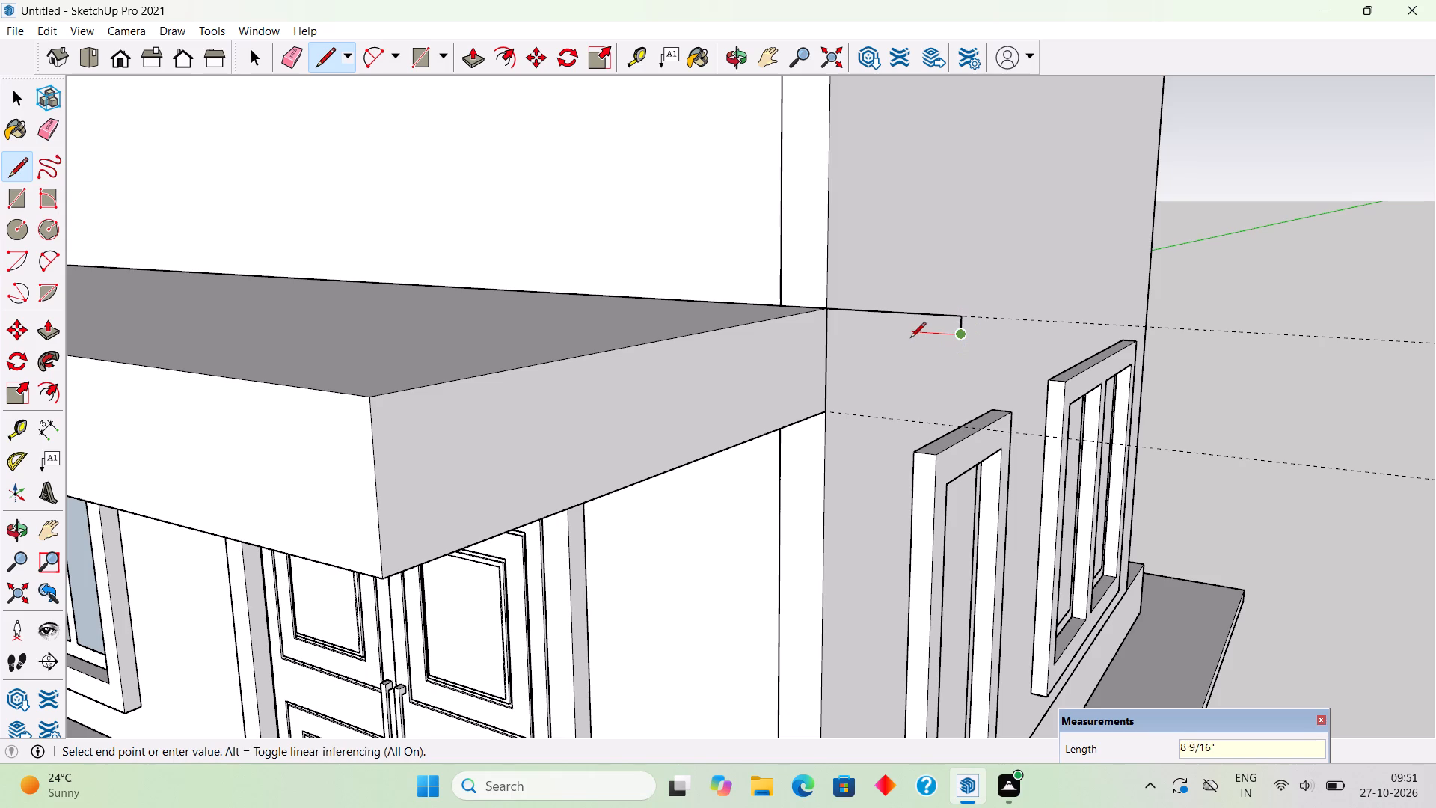
{"action": "type", "text": "1\""}
{"action": "key", "text": "Return"}
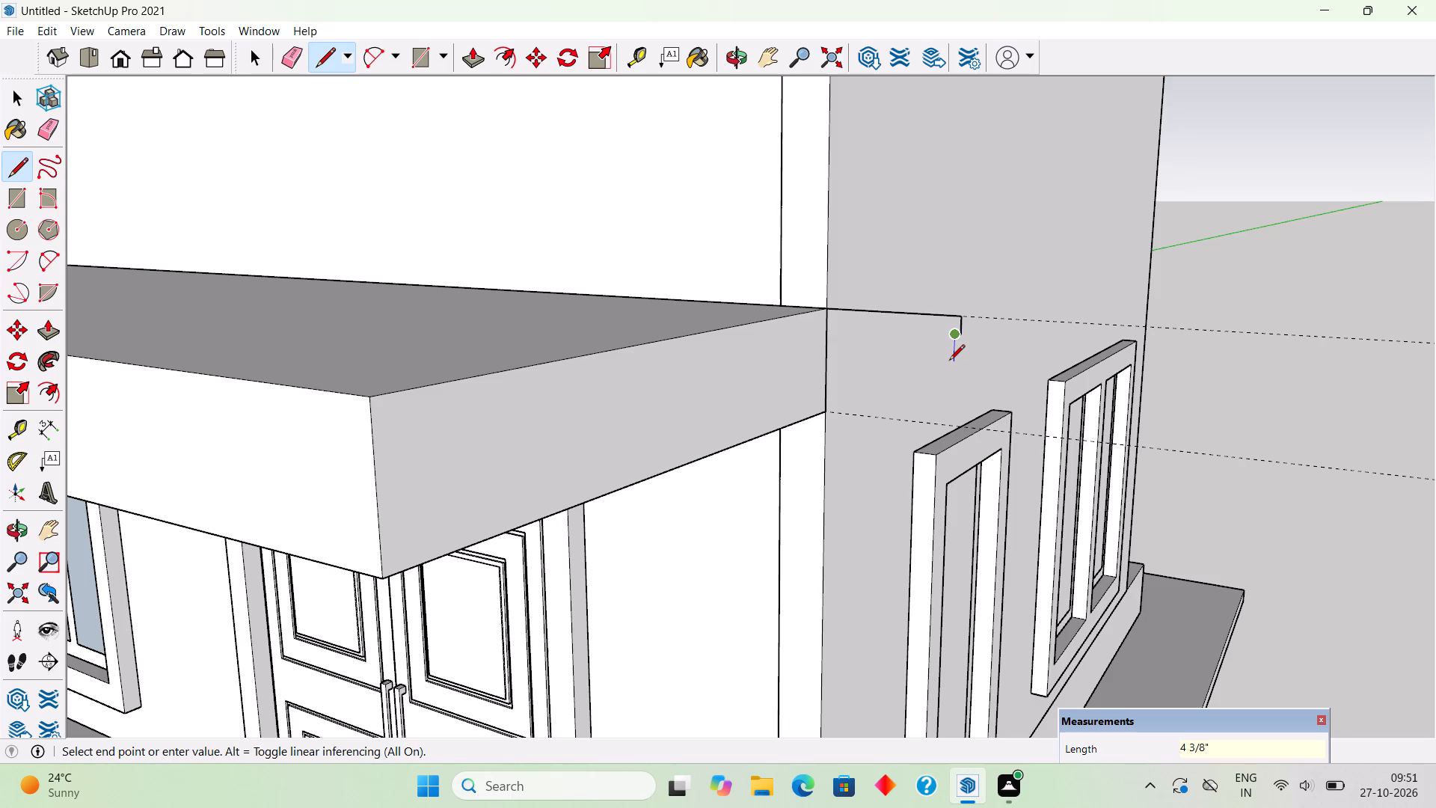
{"action": "type", "text": "1\""}
{"action": "key", "text": "Return"}
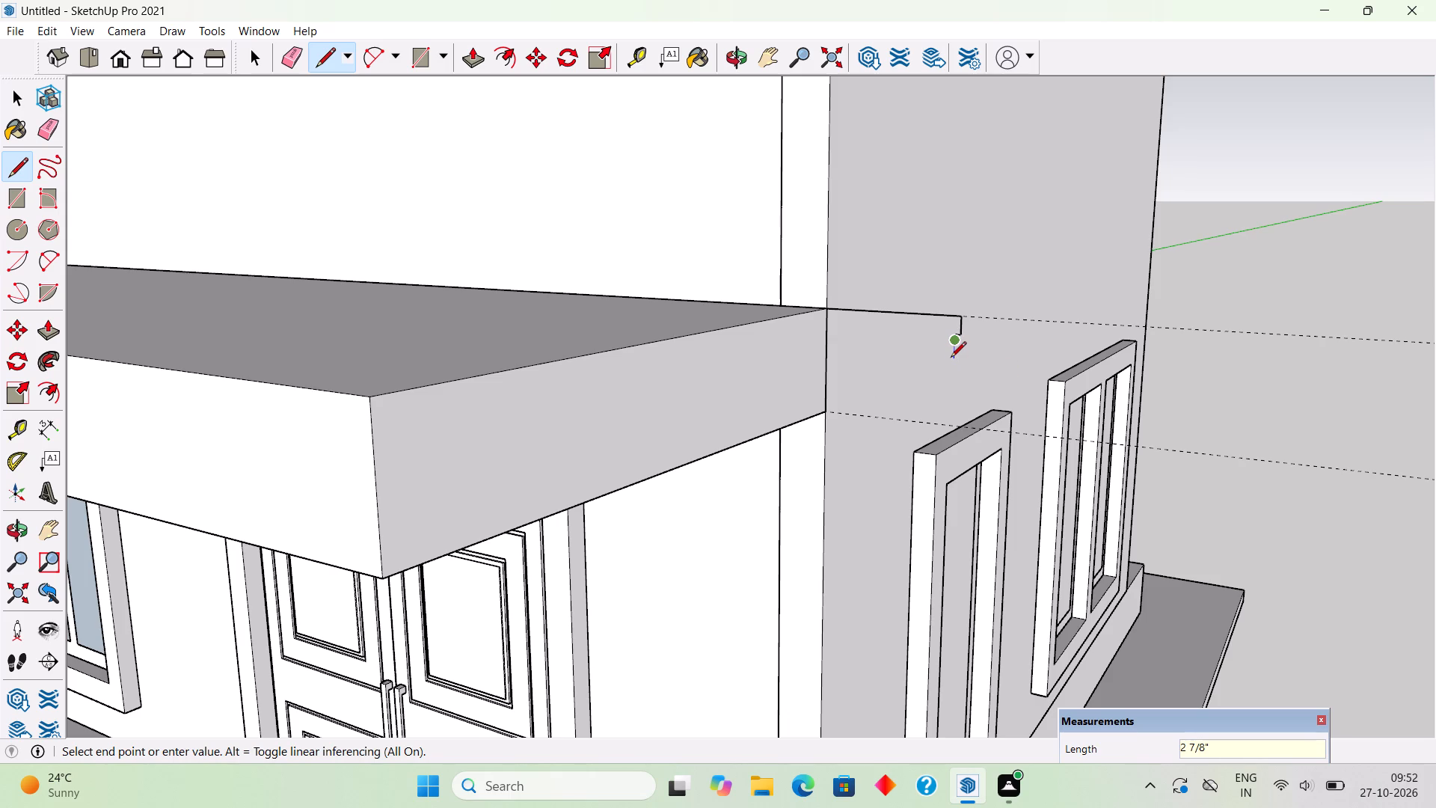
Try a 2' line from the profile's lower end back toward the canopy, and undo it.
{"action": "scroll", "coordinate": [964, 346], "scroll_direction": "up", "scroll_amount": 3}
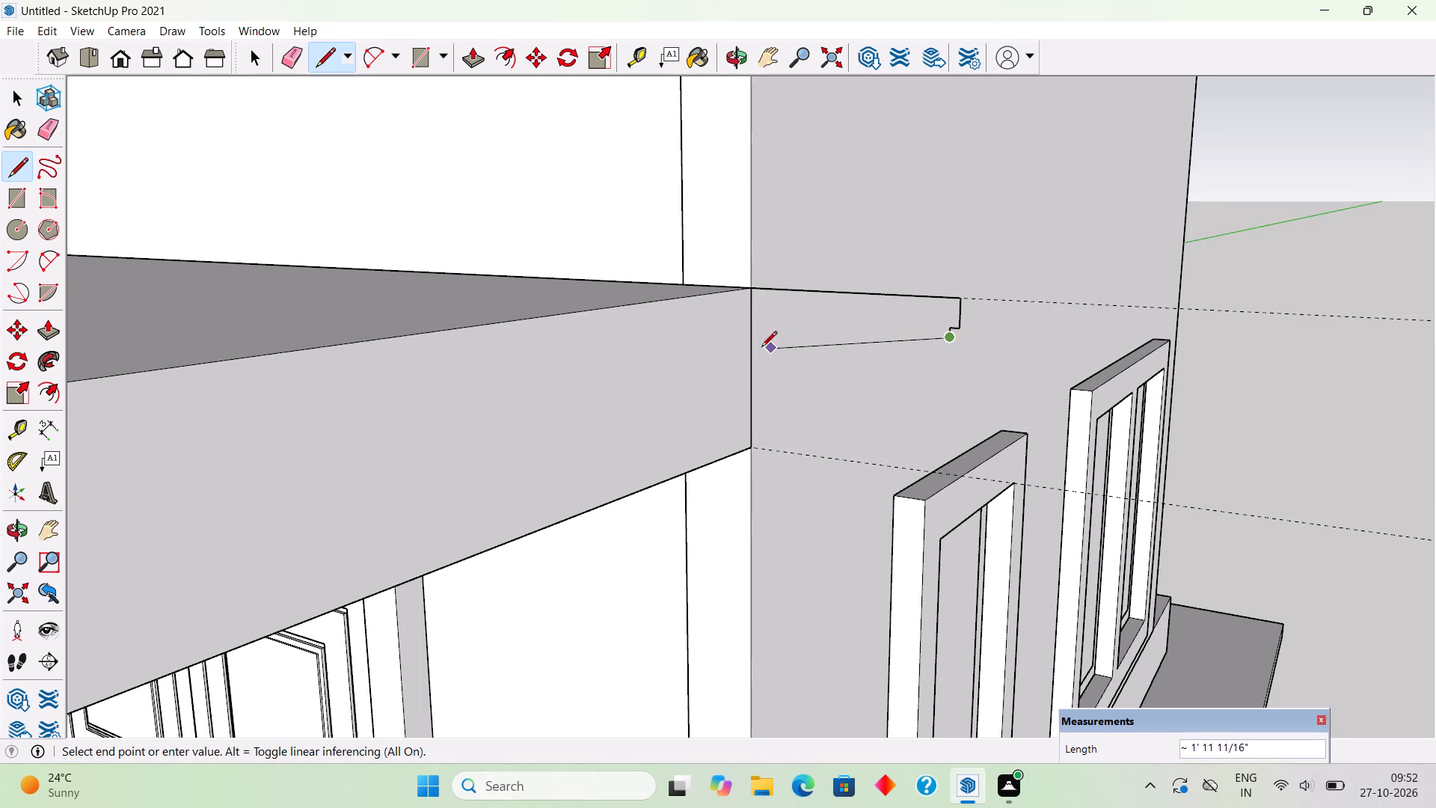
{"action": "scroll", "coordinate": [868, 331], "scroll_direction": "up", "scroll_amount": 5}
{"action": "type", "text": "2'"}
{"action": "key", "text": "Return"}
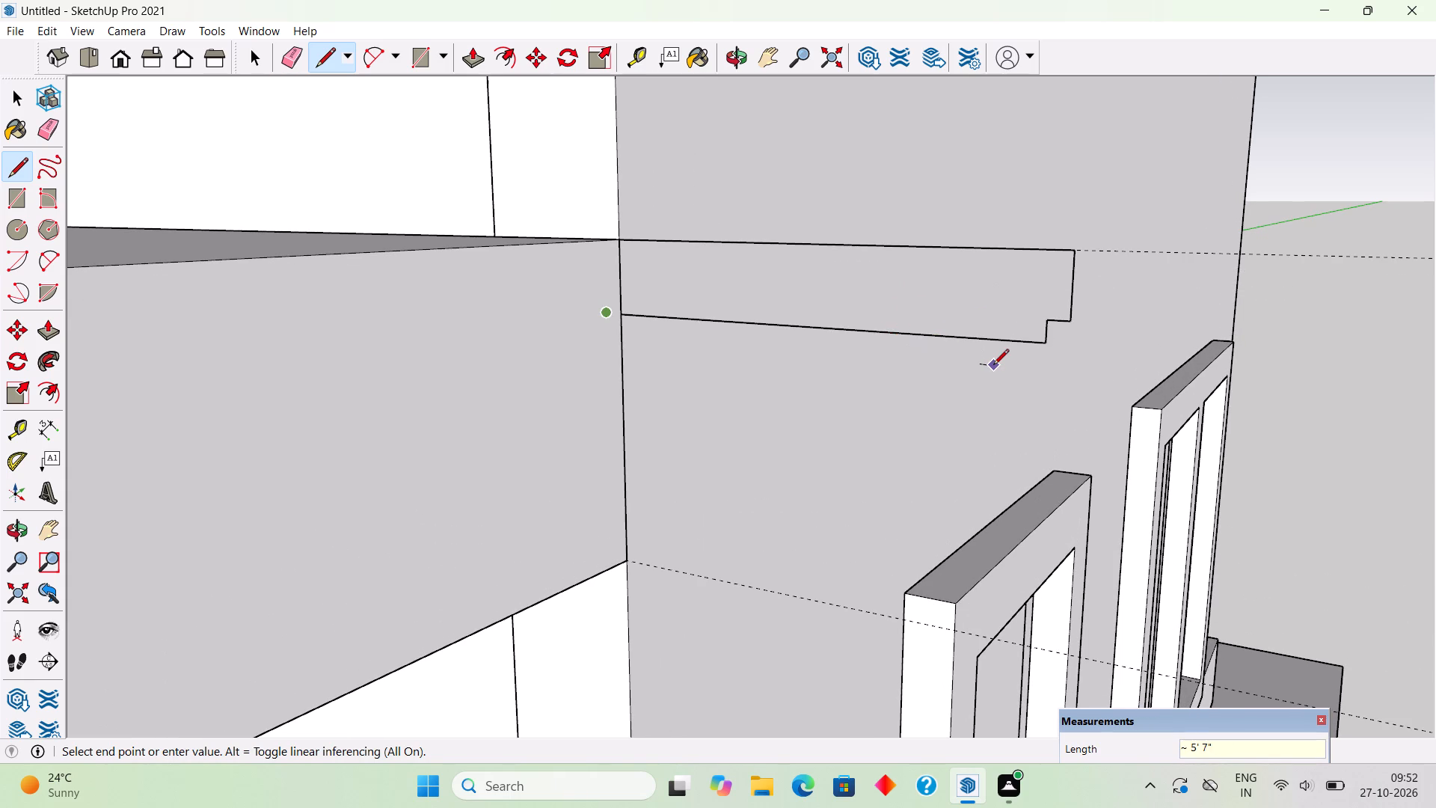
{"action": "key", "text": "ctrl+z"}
Continue the profile from its lower end 1" outward and 1" down, forming a small notch.
{"action": "scroll", "coordinate": [1059, 344], "scroll_direction": "up", "scroll_amount": 2}
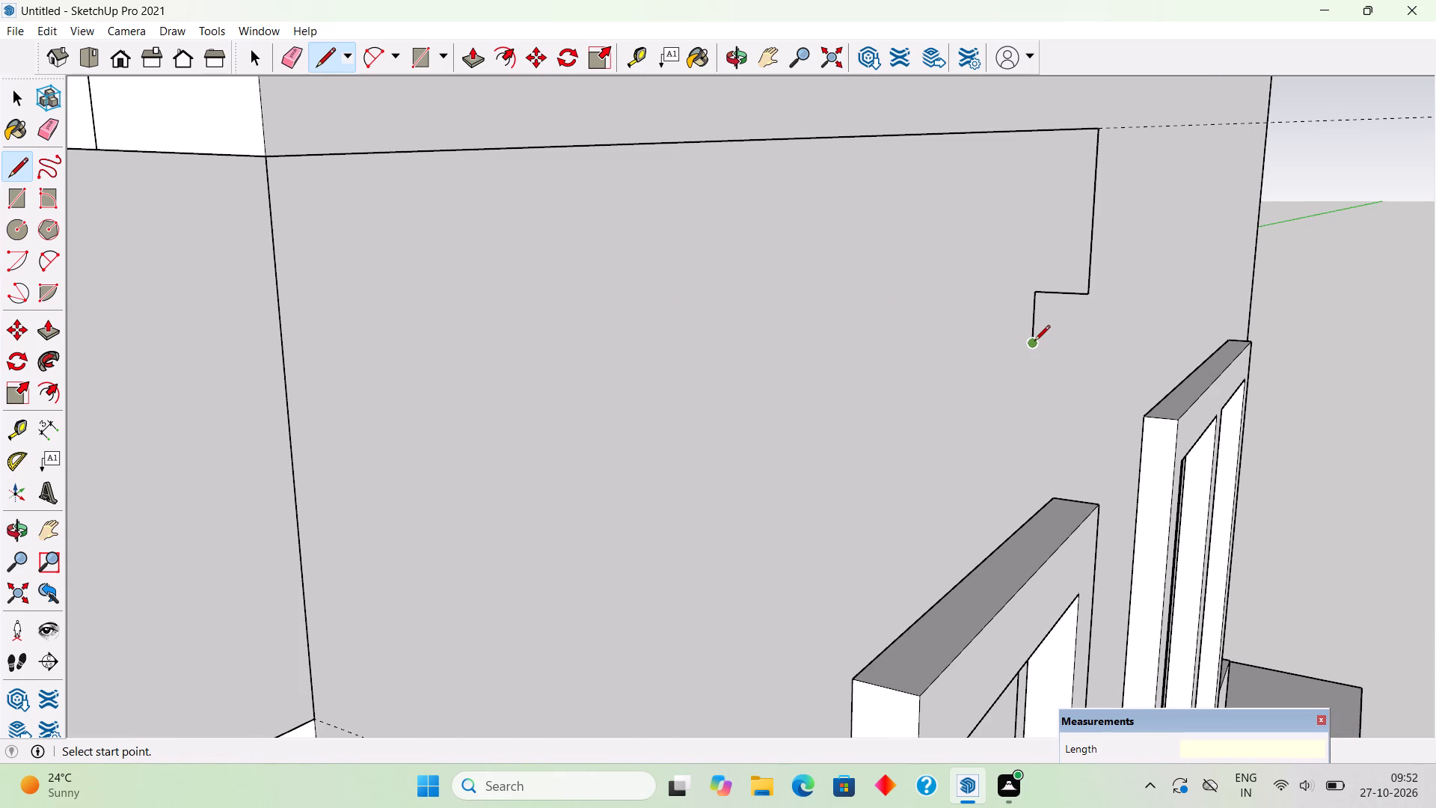
{"action": "left_click", "coordinate": [1034, 342]}
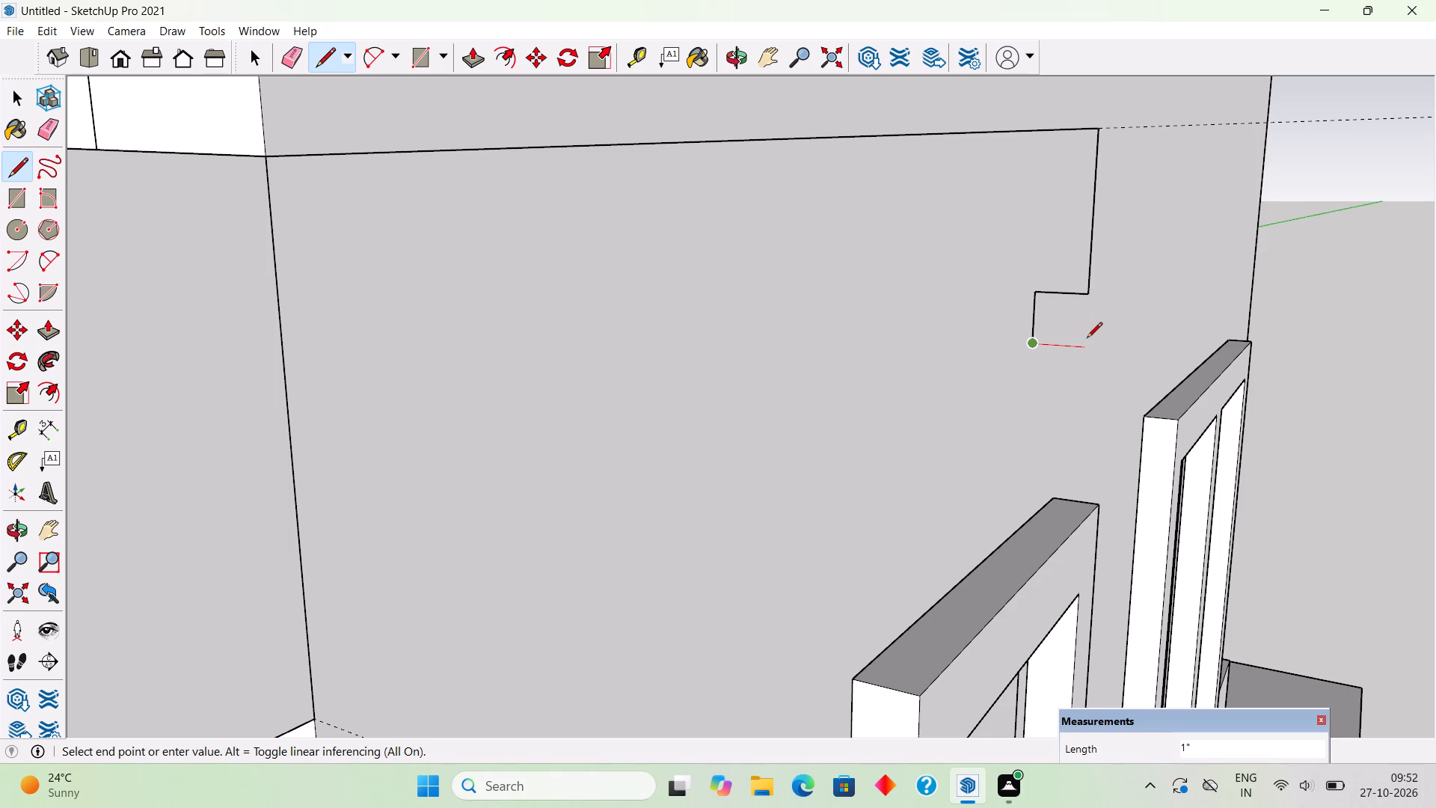
{"action": "key", "text": "1"}
{"action": "key", "text": "shift+quotedbl"}
{"action": "key", "text": "Return"}
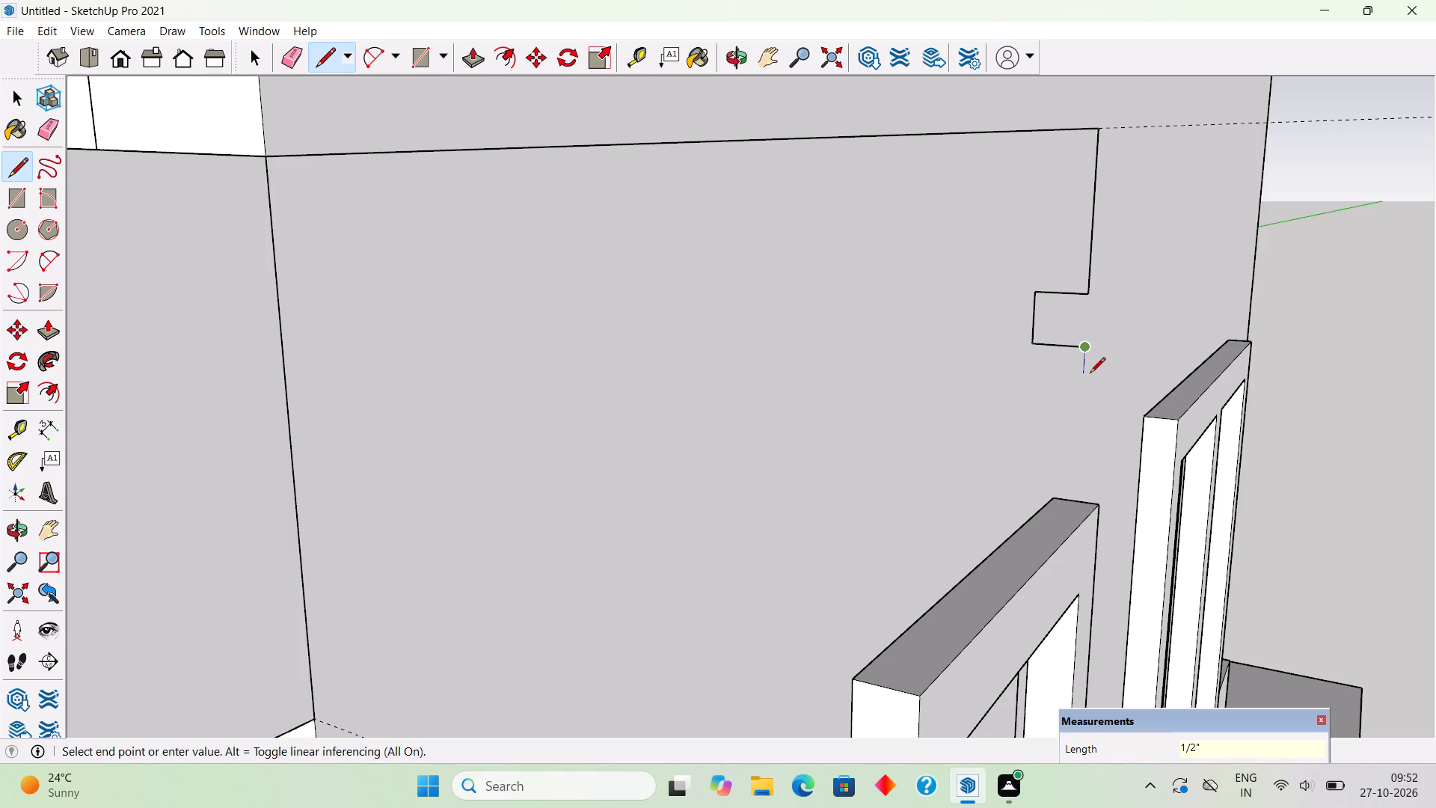
{"action": "type", "text": "1\""}
{"action": "key", "text": "Return"}
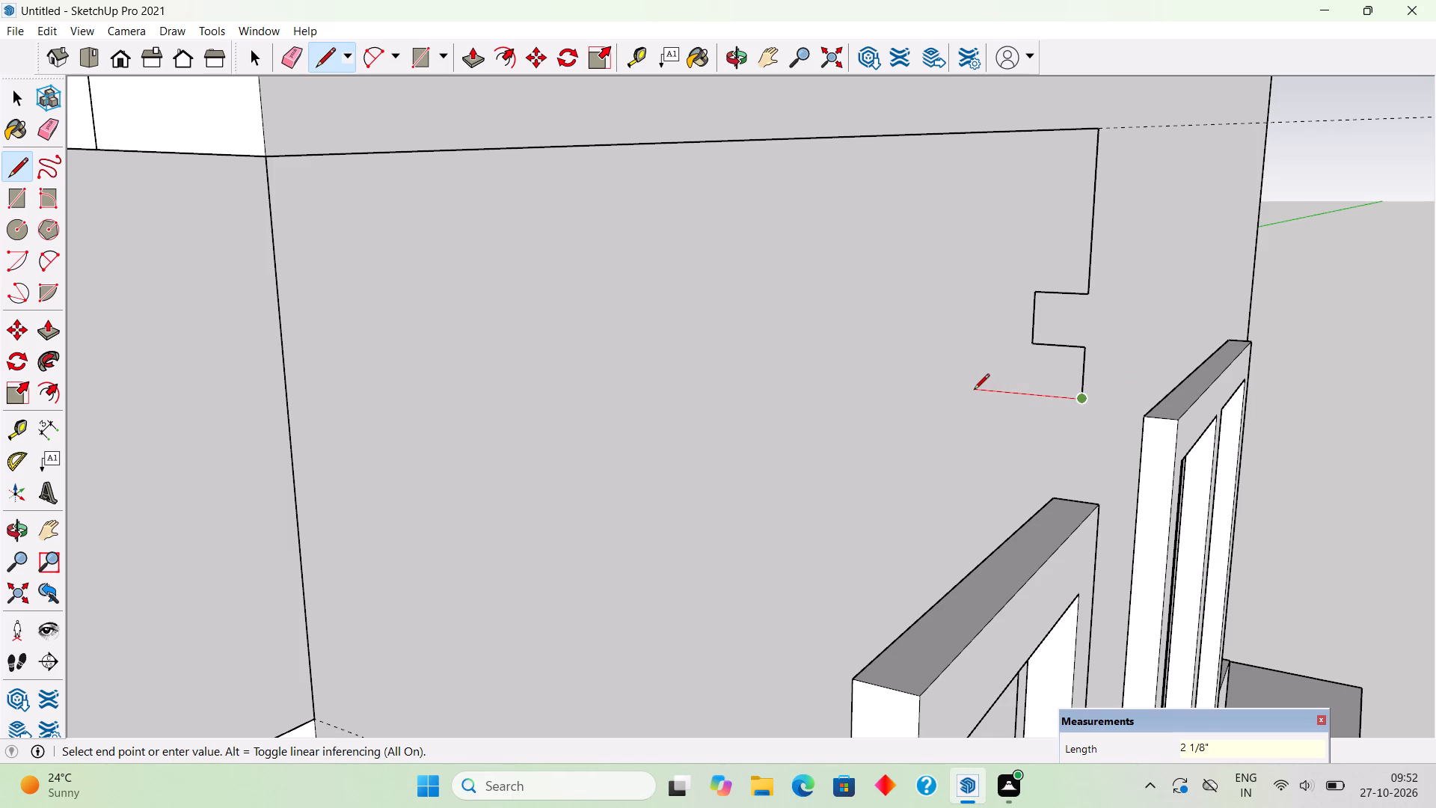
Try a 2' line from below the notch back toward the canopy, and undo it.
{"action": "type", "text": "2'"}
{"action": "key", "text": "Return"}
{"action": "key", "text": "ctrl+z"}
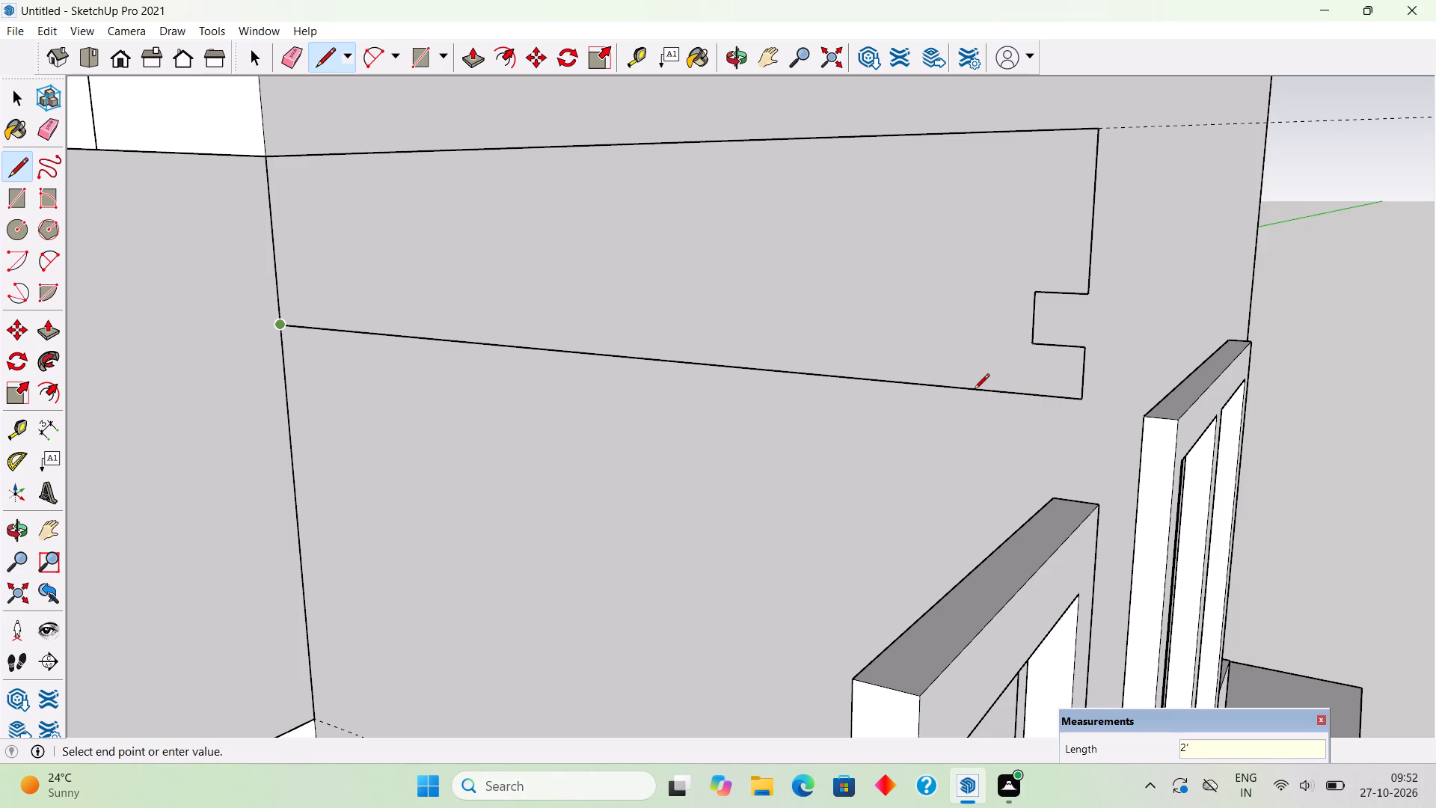
Continue the profile below the notch 2" back toward the canopy and 3" down.
{"action": "left_click", "coordinate": [1084, 406]}
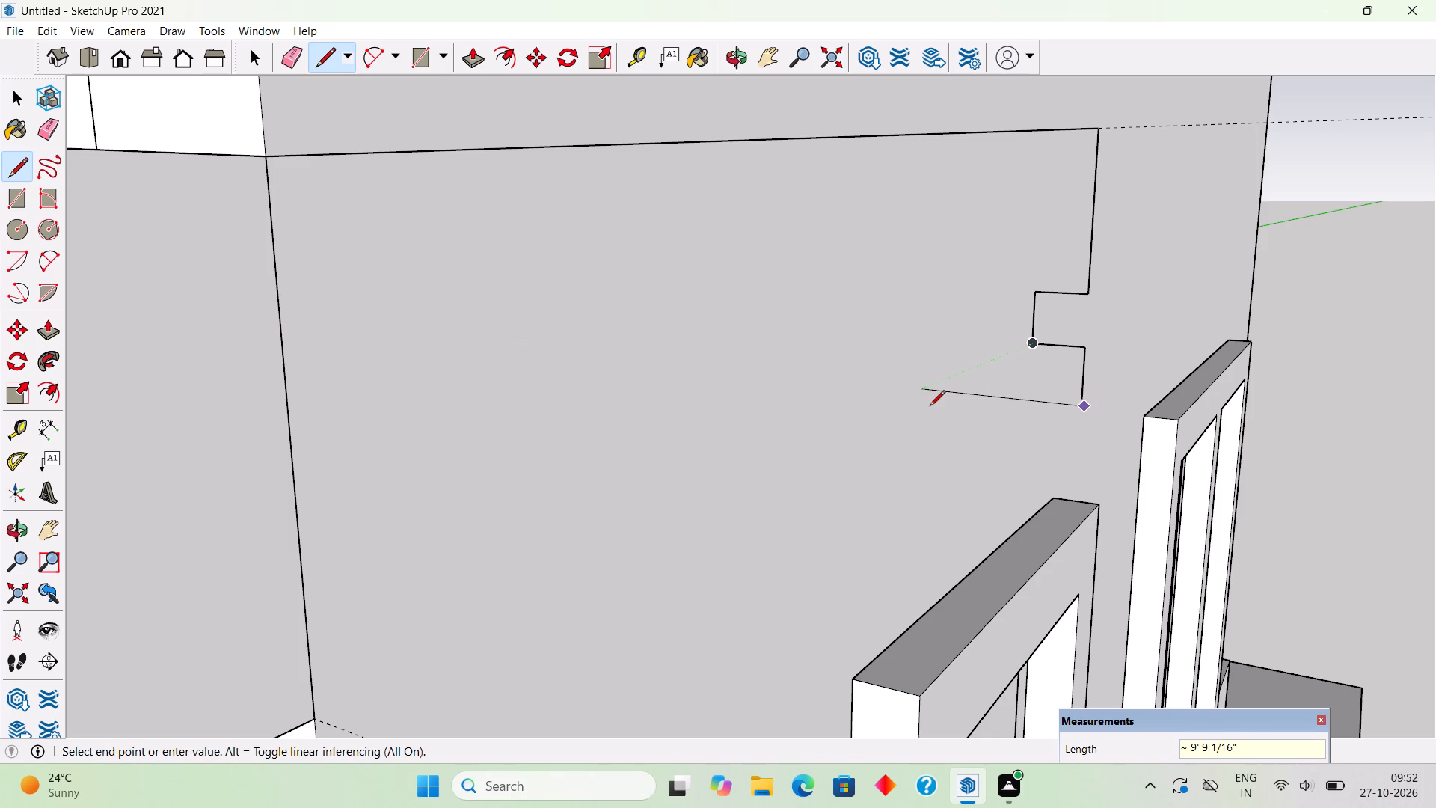
{"action": "key", "text": "l"}
{"action": "left_click", "coordinate": [1085, 401]}
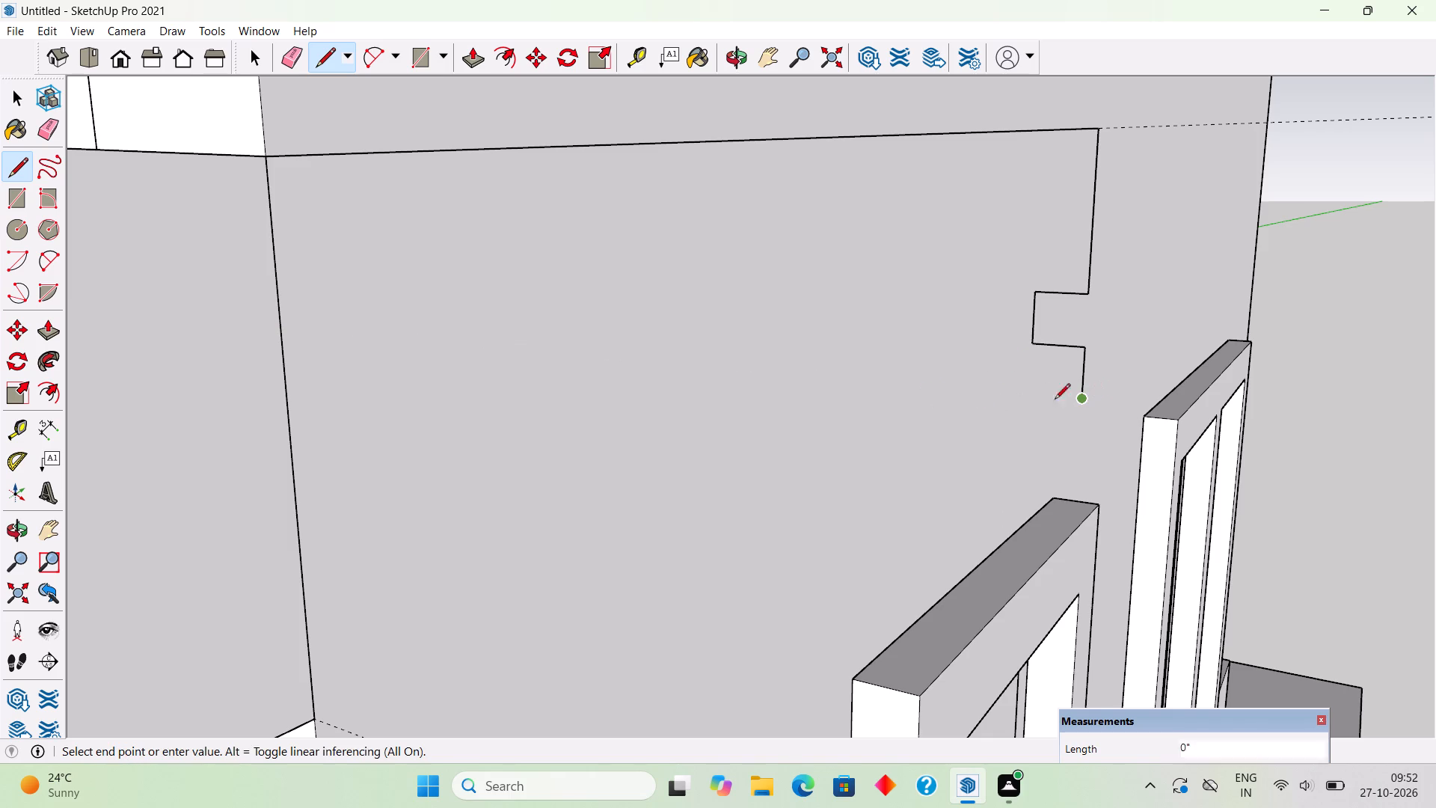
{"action": "type", "text": "2\""}
{"action": "key", "text": "Return"}
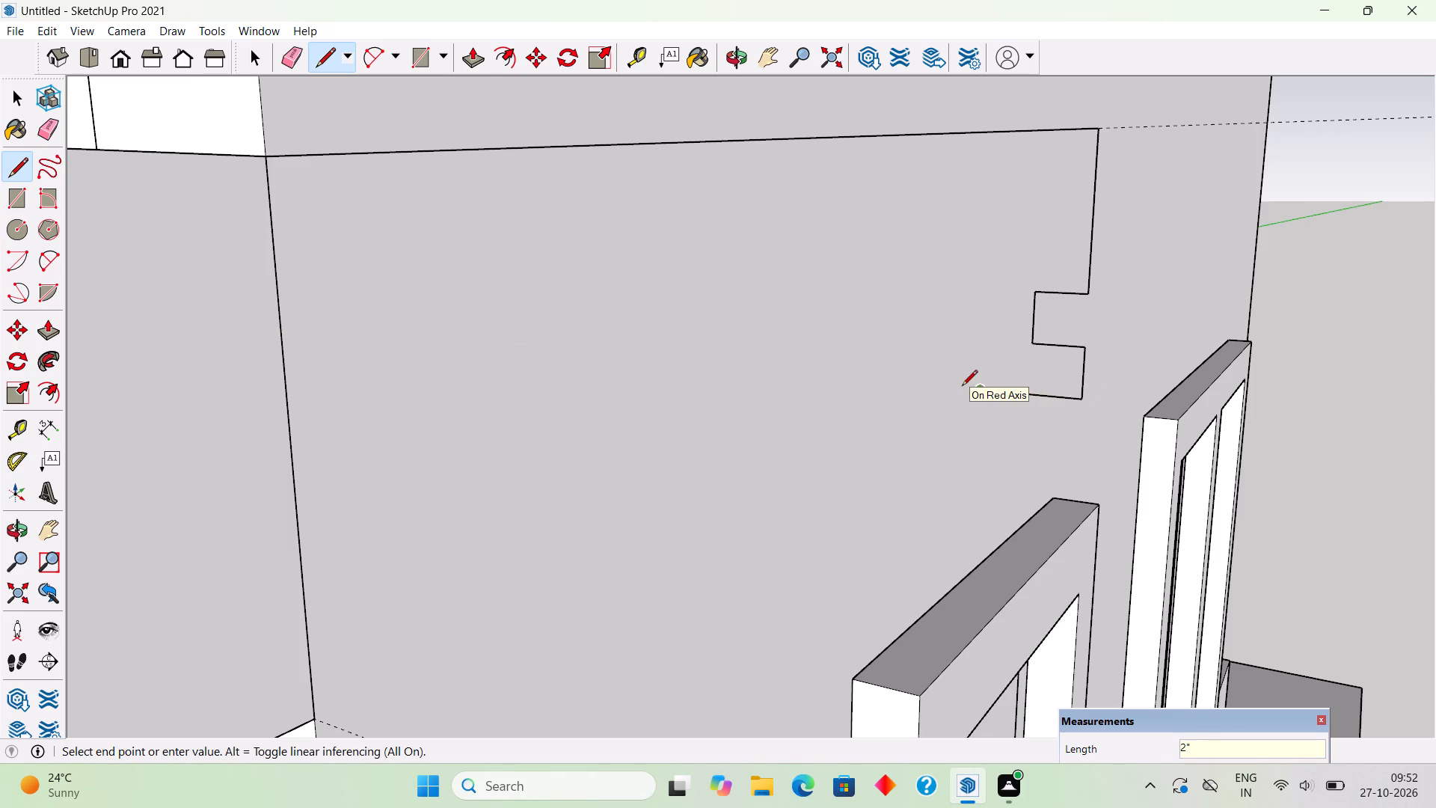
{"action": "scroll", "coordinate": [963, 406], "scroll_direction": "down", "scroll_amount": 4}
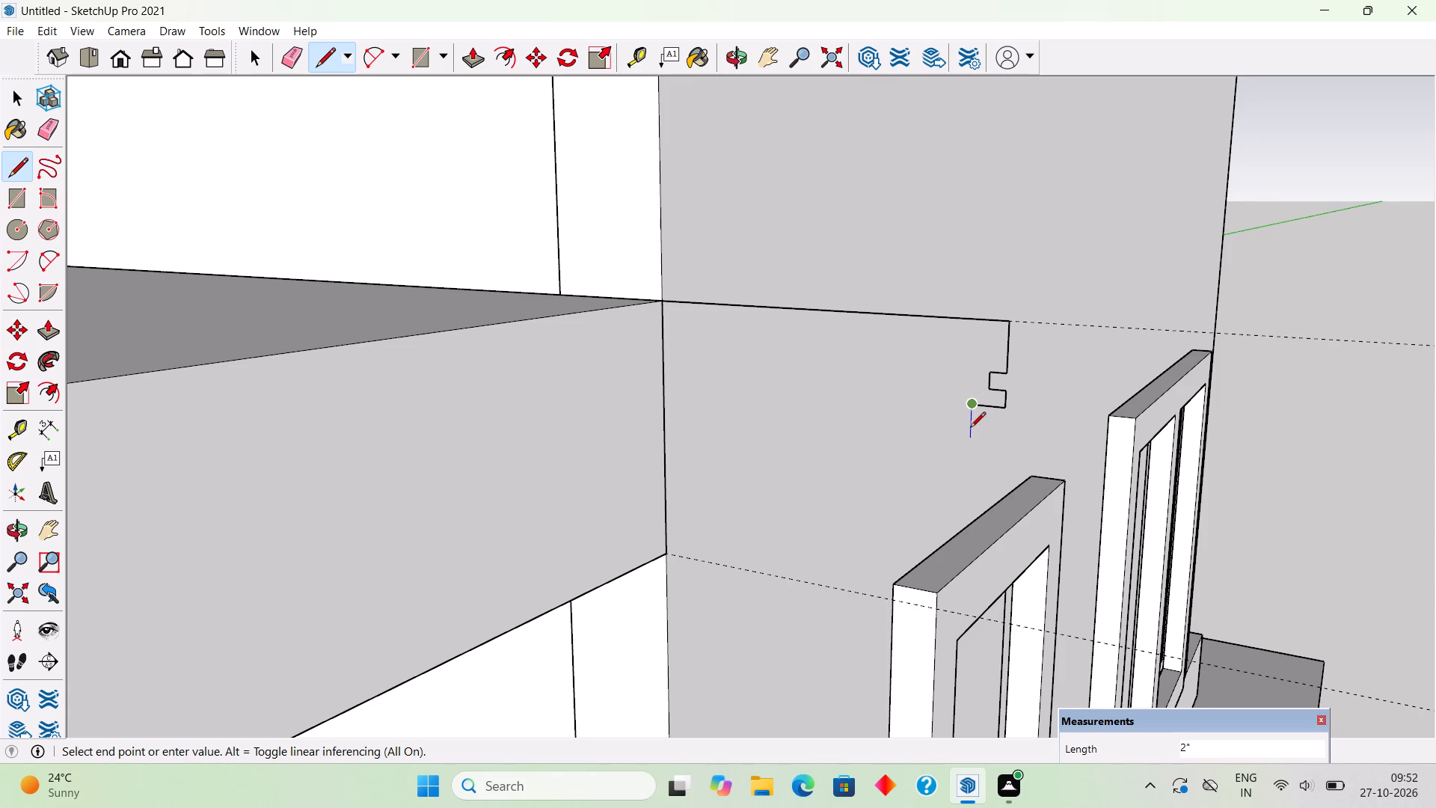
{"action": "key", "text": "3"}
{"action": "key", "text": "shift+quotedbl"}
{"action": "key", "text": "Return"}
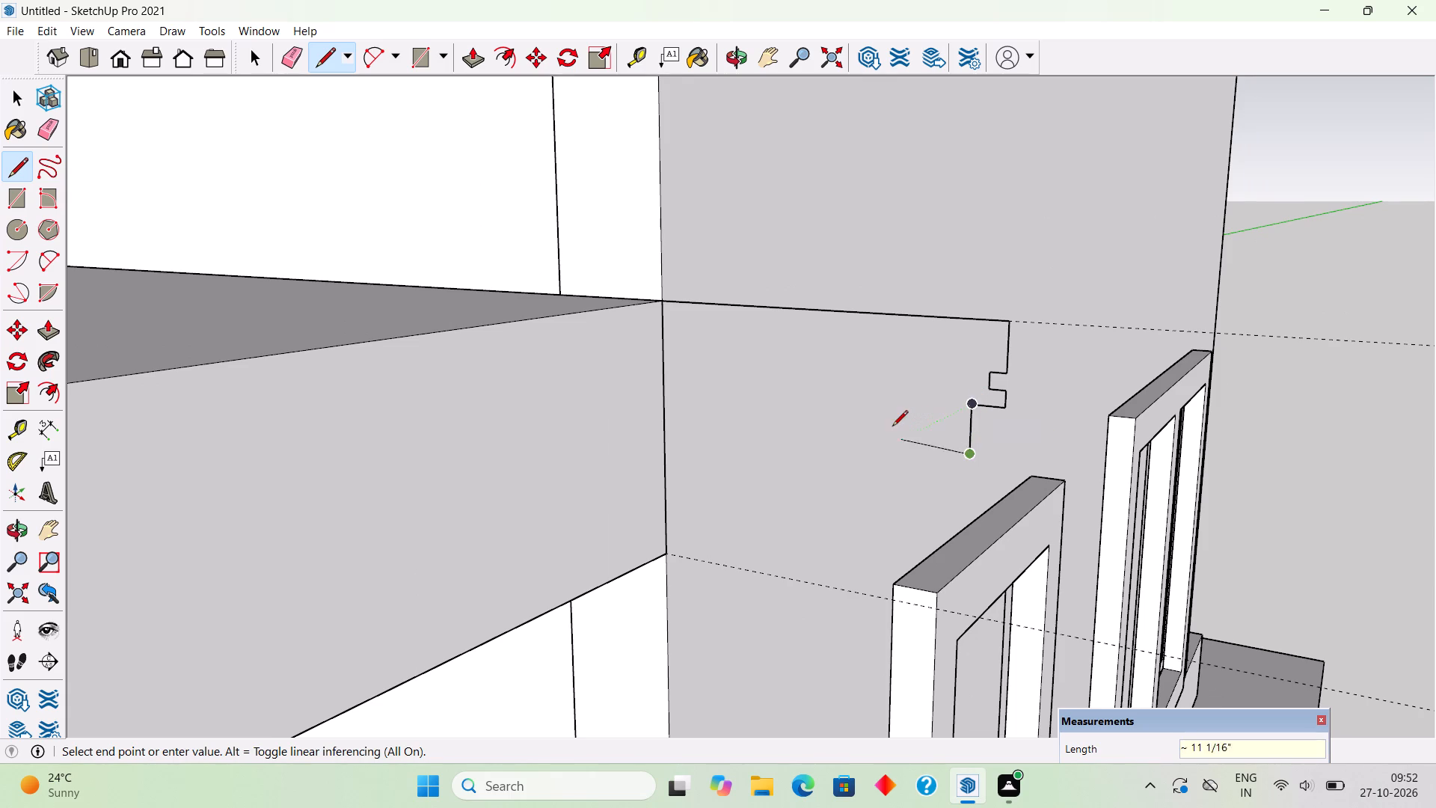
Add the profile's larger steps: 5" toward the canopy, 6" down, and 9" toward the canopy.
{"action": "type", "text": "5\""}
{"action": "key", "text": "Return"}
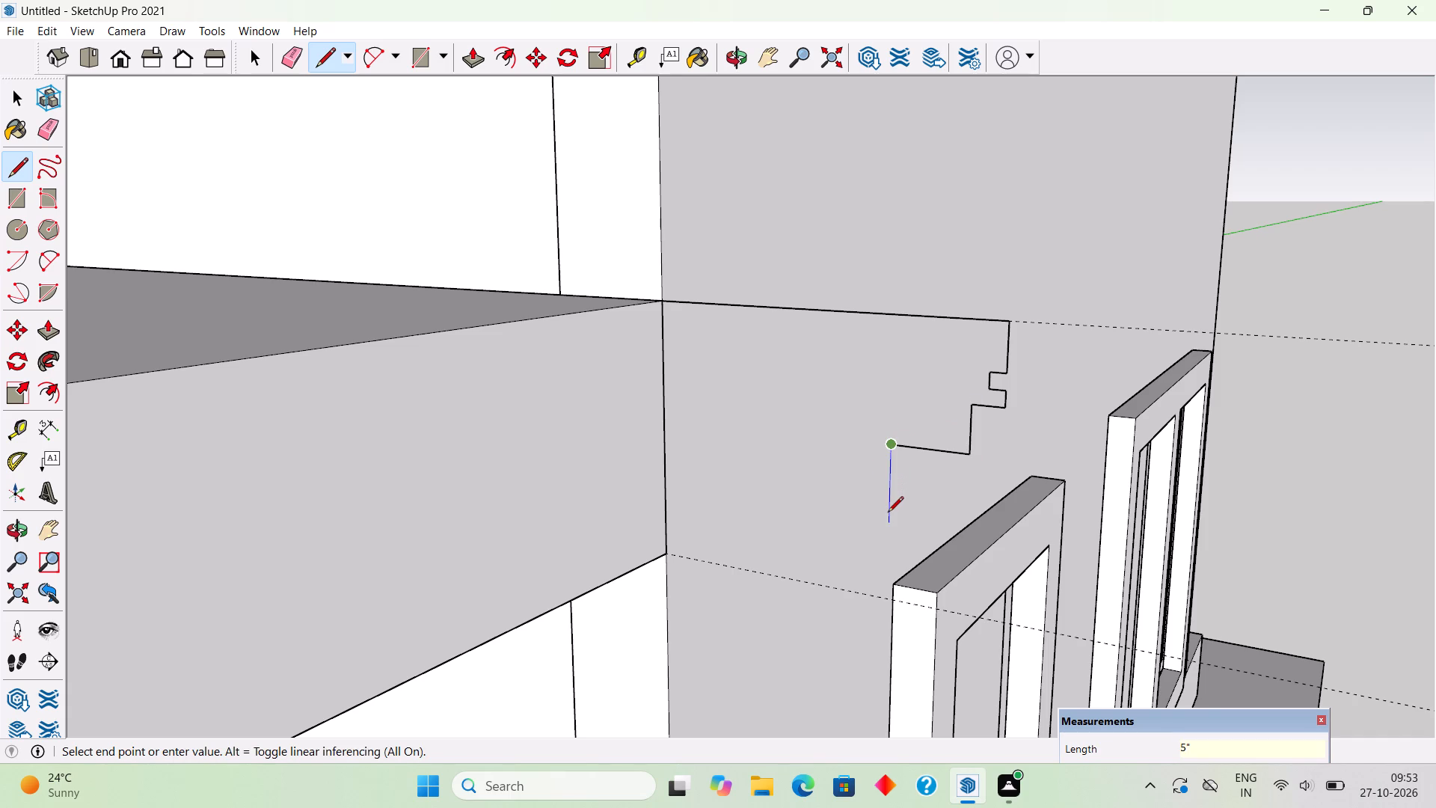
{"action": "key", "text": "6"}
{"action": "key", "text": "shift+quotedbl"}
{"action": "key", "text": "Return"}
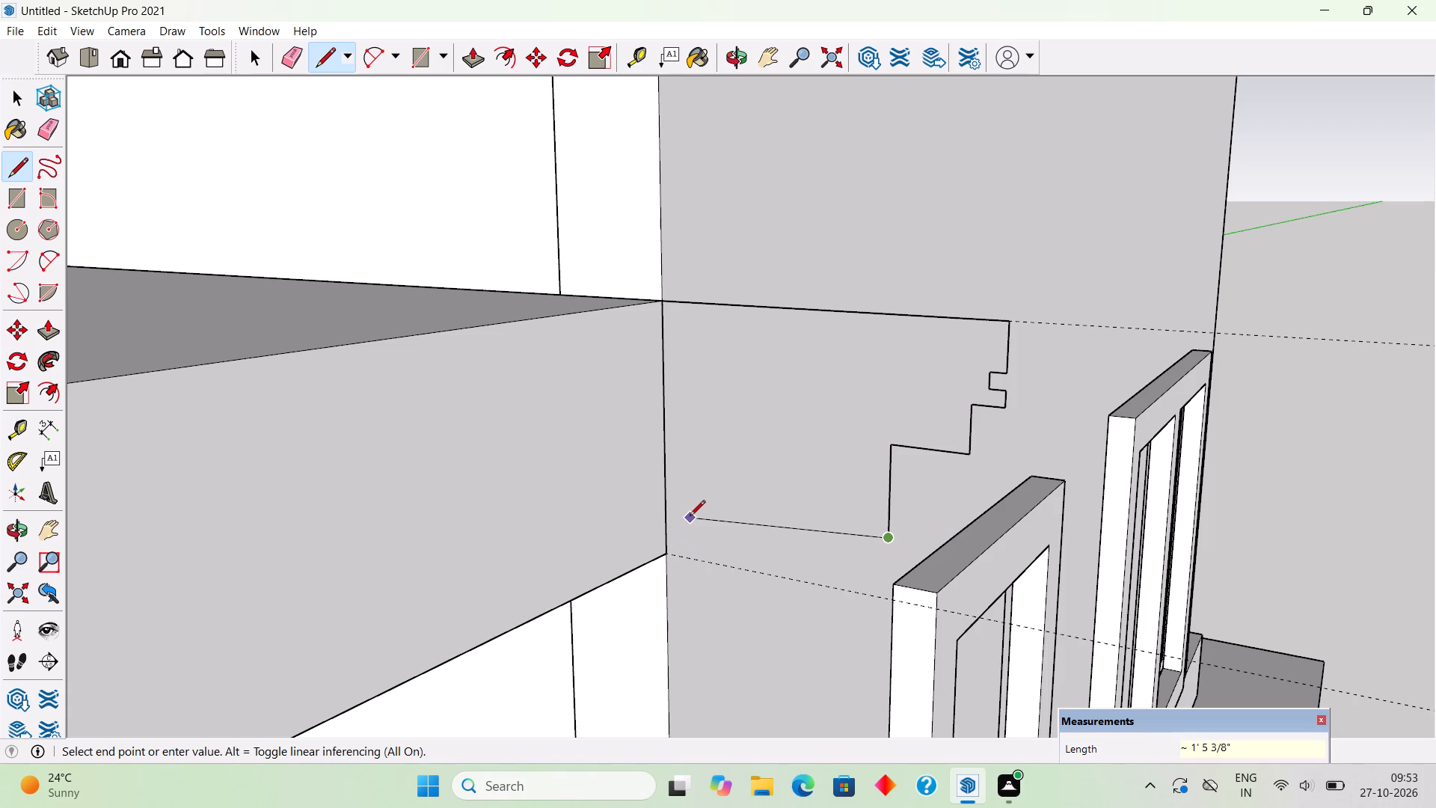
{"action": "middle_click_drag", "start_coordinate": [697, 510], "coordinate": [794, 475]}
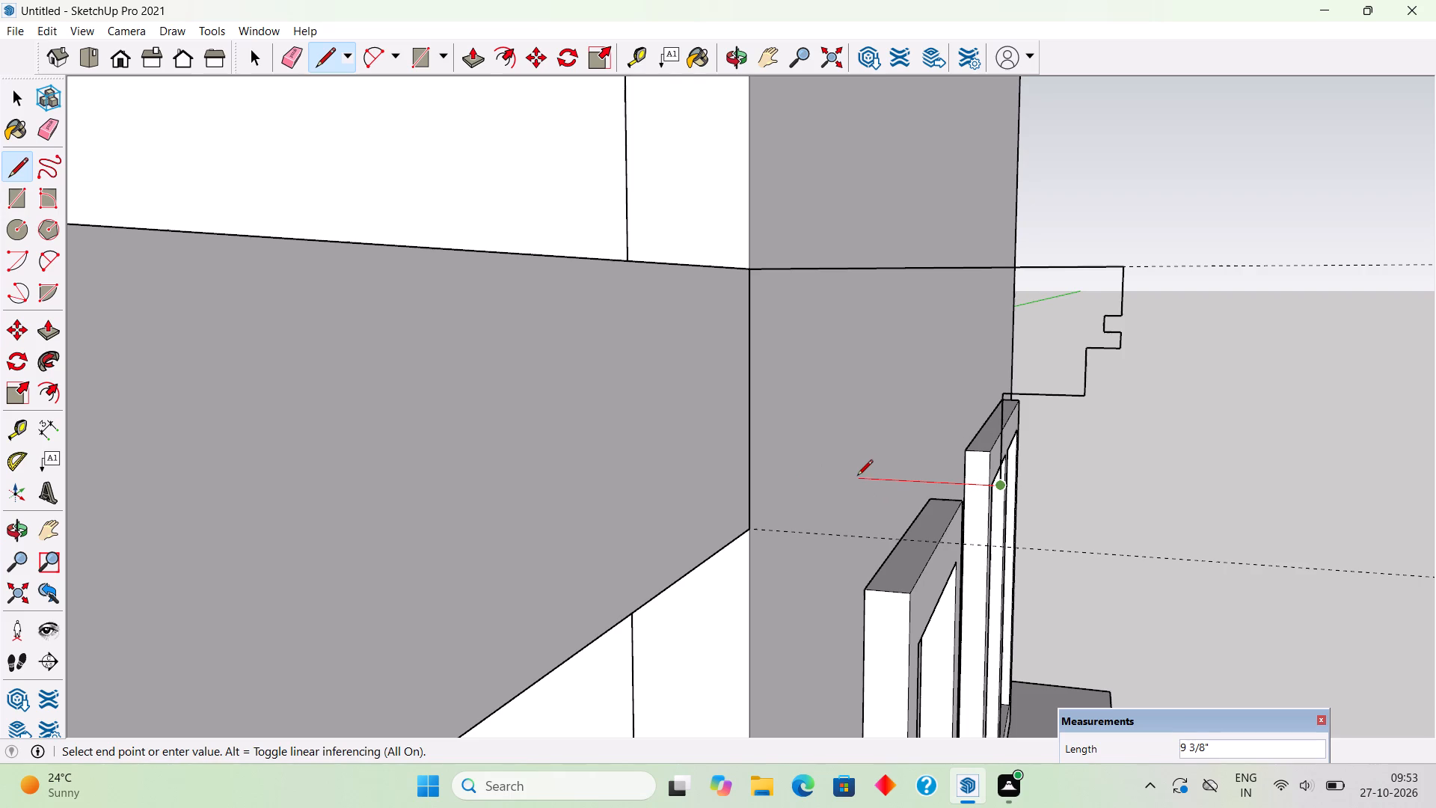
{"action": "type", "text": "9\""}
{"action": "key", "text": "Return"}
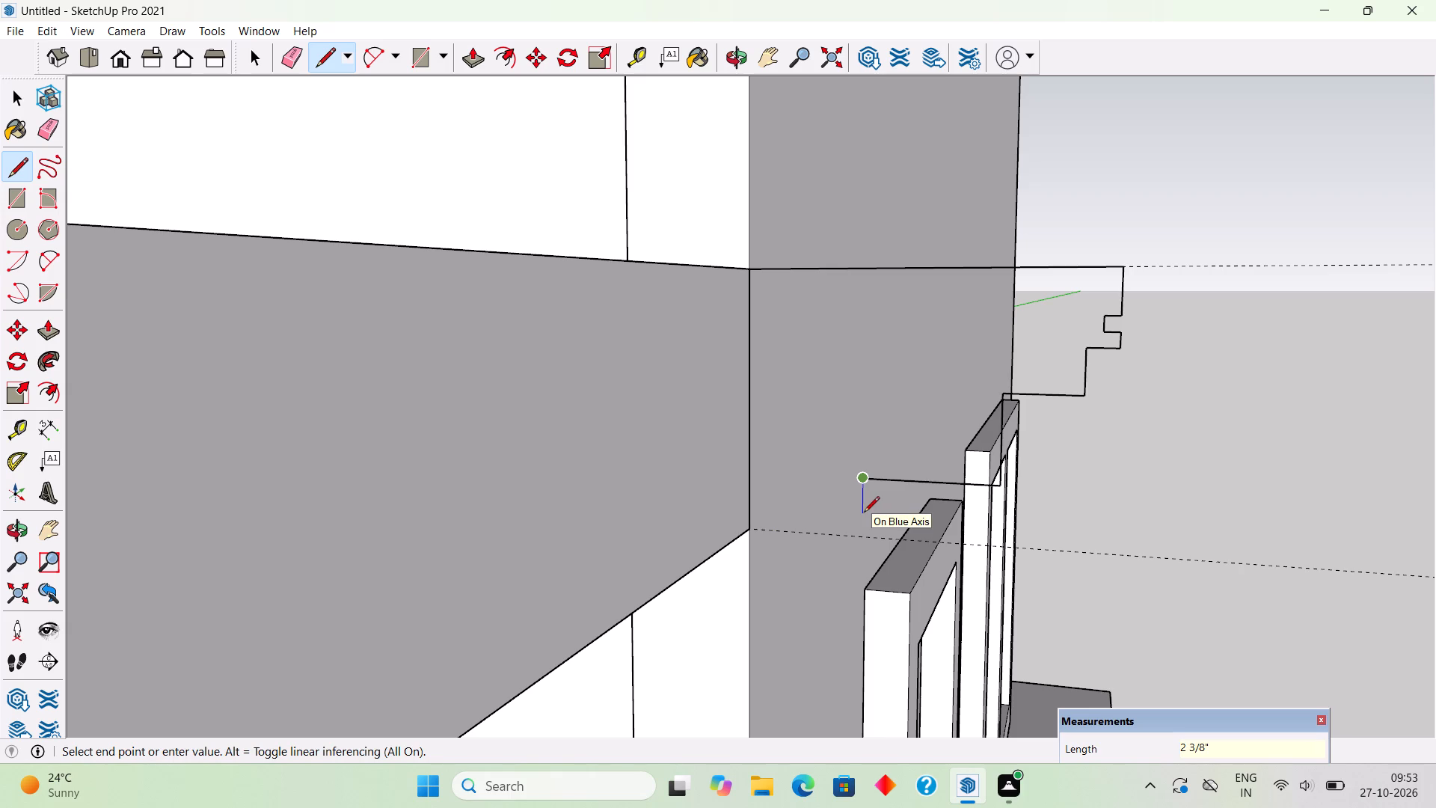
Step the profile 2" down and 2" inward, drop it to the lower guide, and close it along the canopy's 1' 6" back edge.
{"action": "type", "text": "2\""}
{"action": "key", "text": "Return"}
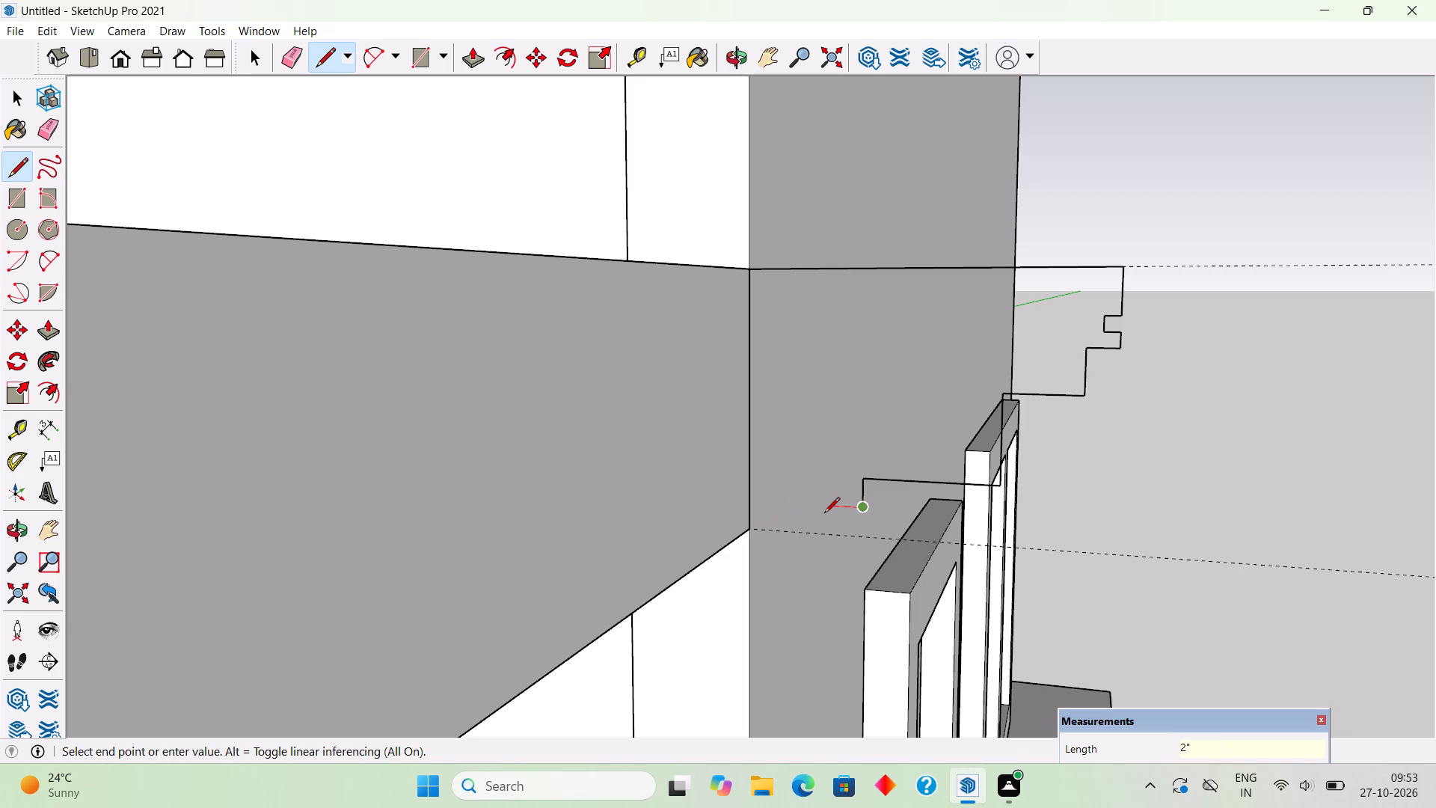
{"action": "type", "text": "2\""}
{"action": "key", "text": "Return"}
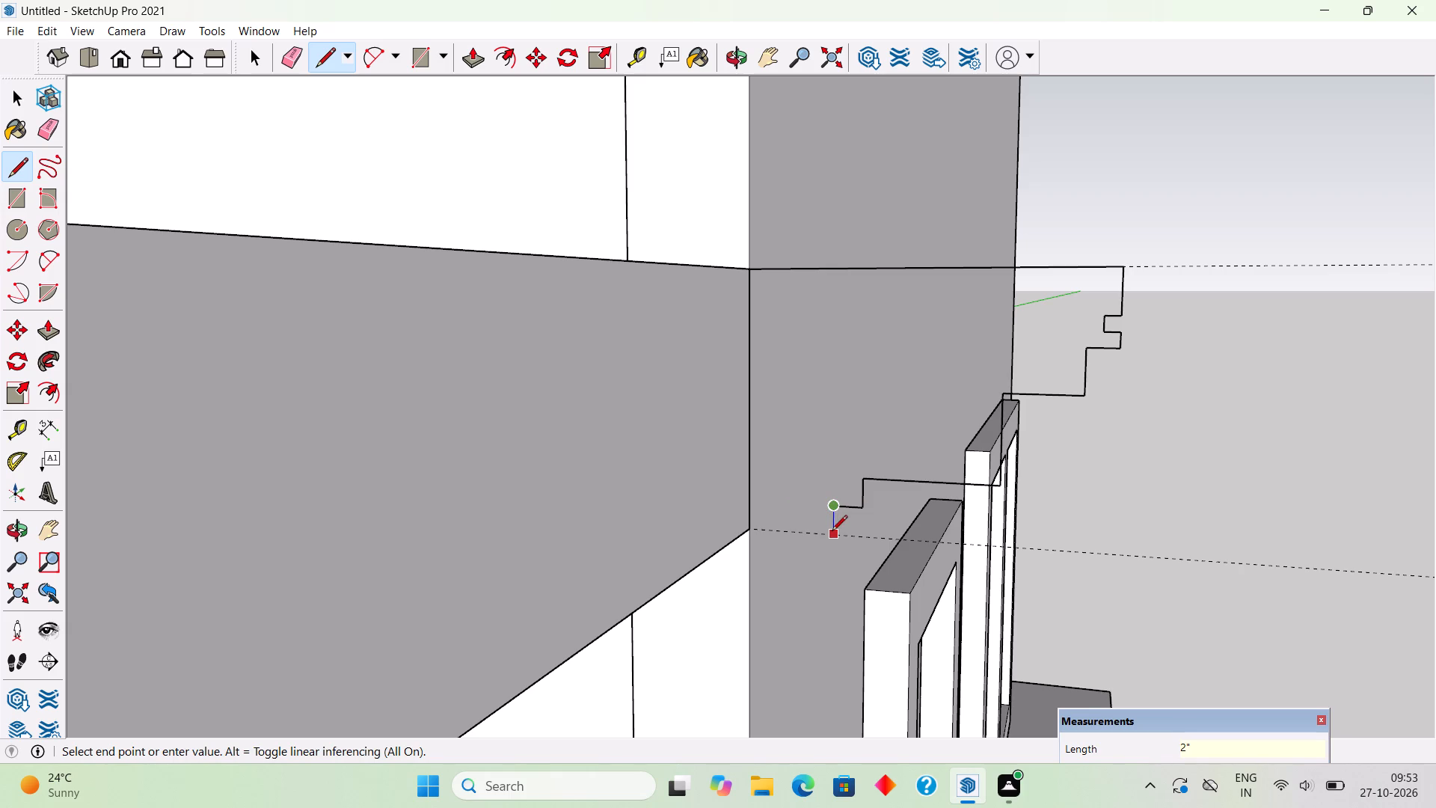
{"action": "left_click", "coordinate": [832, 532]}
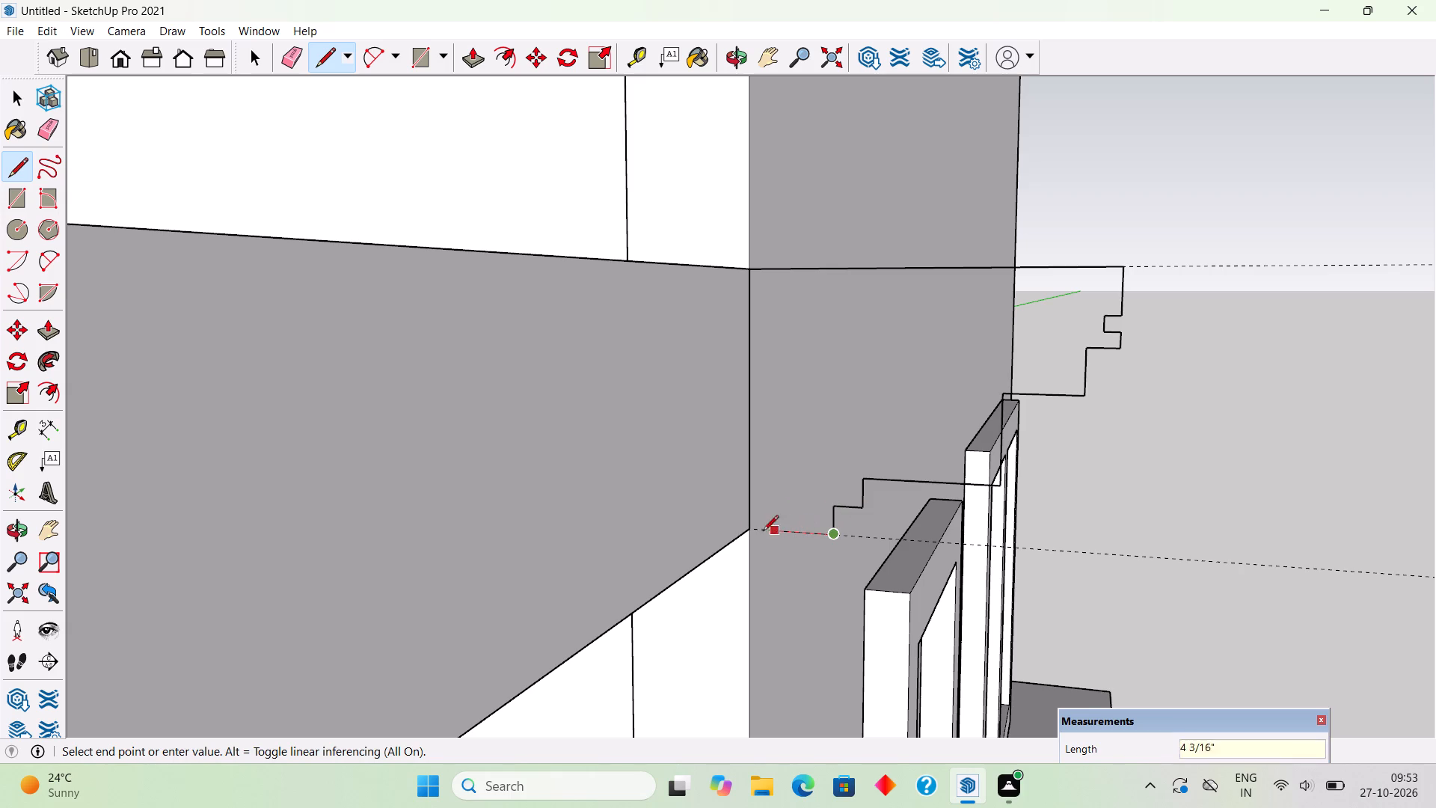
{"action": "left_click", "coordinate": [755, 530]}
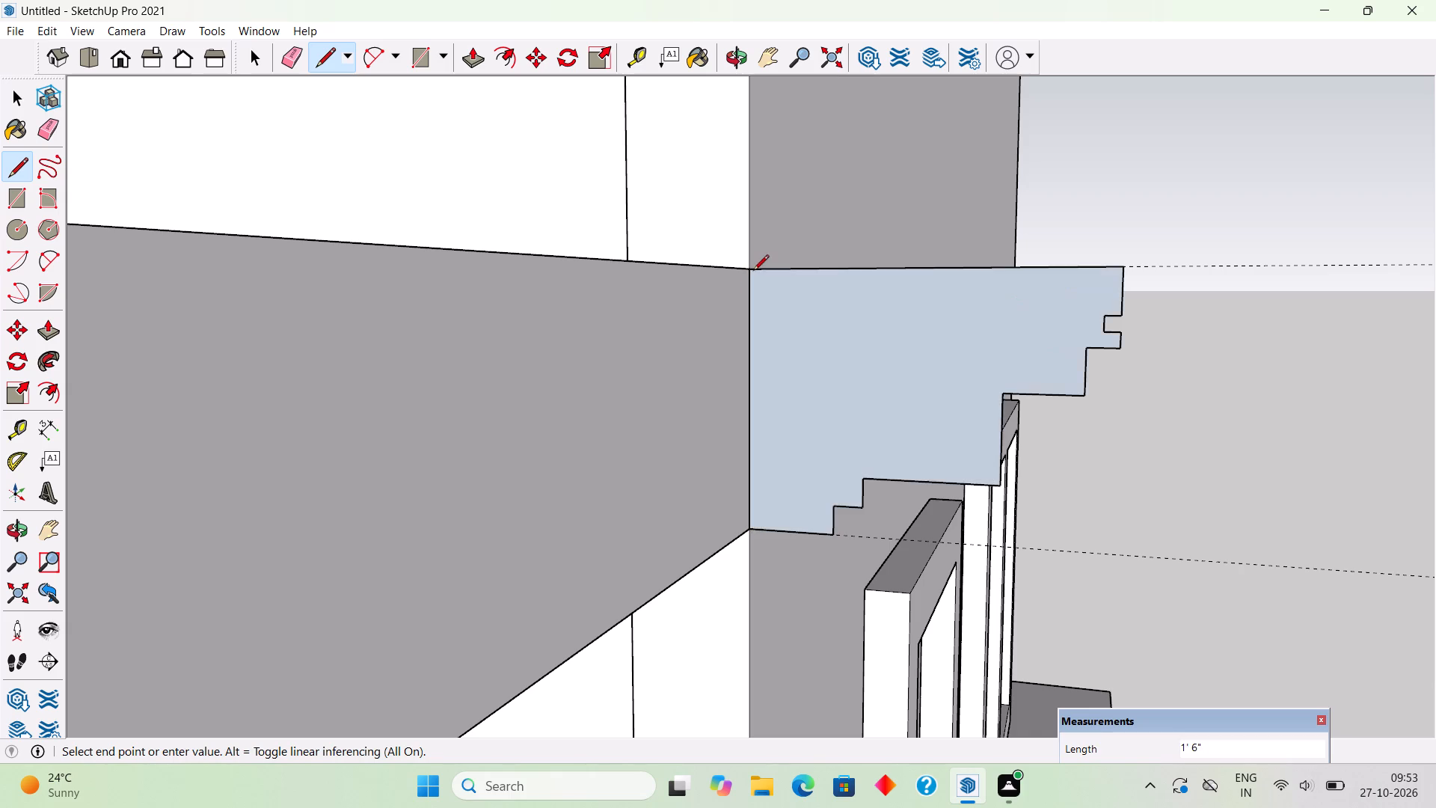
{"action": "left_click", "coordinate": [753, 272]}
Draw the moulding path at mid-height from the profile's back edge along the canopy's side and front, ending 1' around the far corner.
{"action": "scroll", "coordinate": [852, 542], "scroll_direction": "down", "scroll_amount": 4}
{"action": "key", "text": "space"}
{"action": "type", "text": "l"}
{"action": "left_click", "coordinate": [794, 458]}
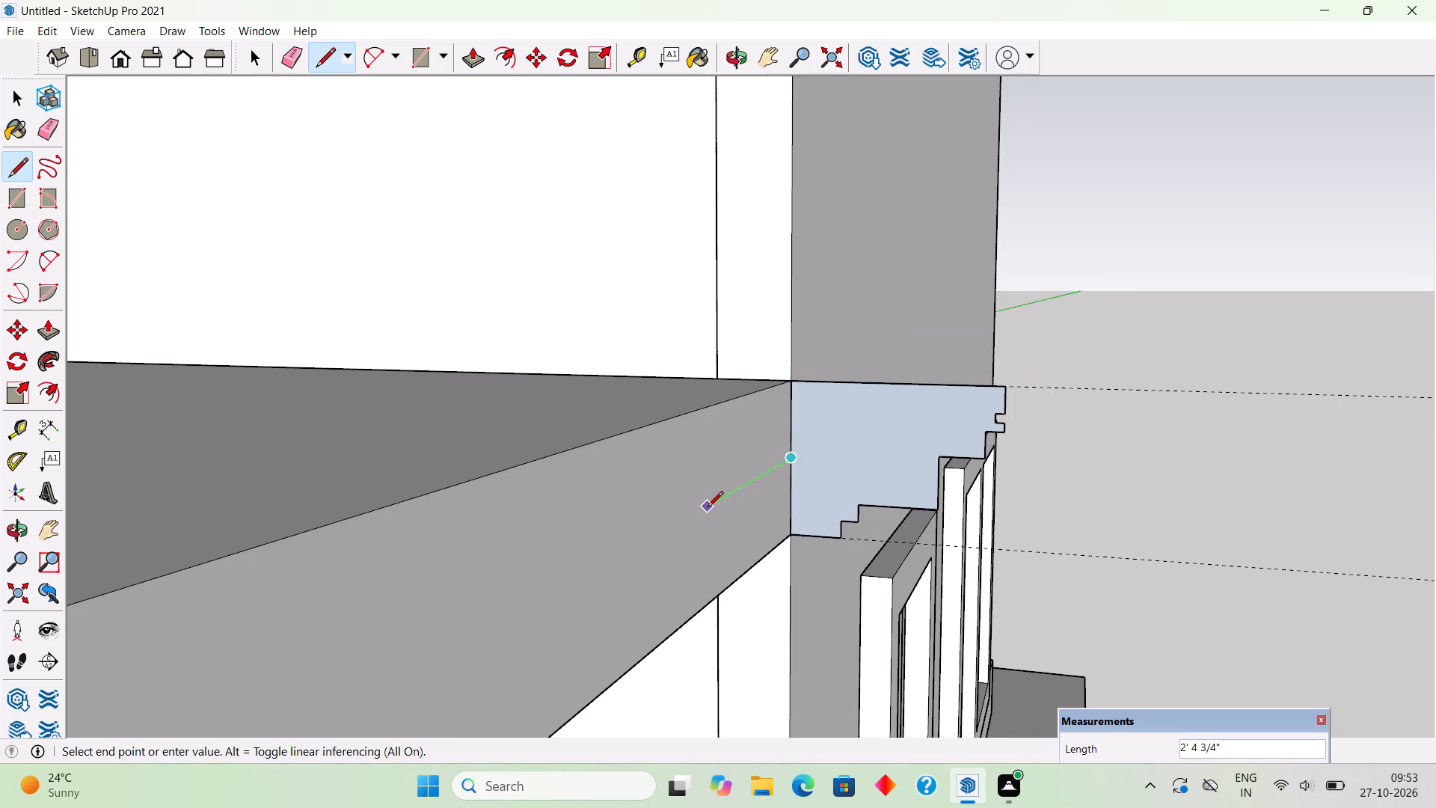
{"action": "scroll", "coordinate": [708, 508], "scroll_direction": "down", "scroll_amount": 10}
{"action": "left_click", "coordinate": [571, 575]}
{"action": "scroll", "coordinate": [571, 575], "scroll_direction": "down", "scroll_amount": 3}
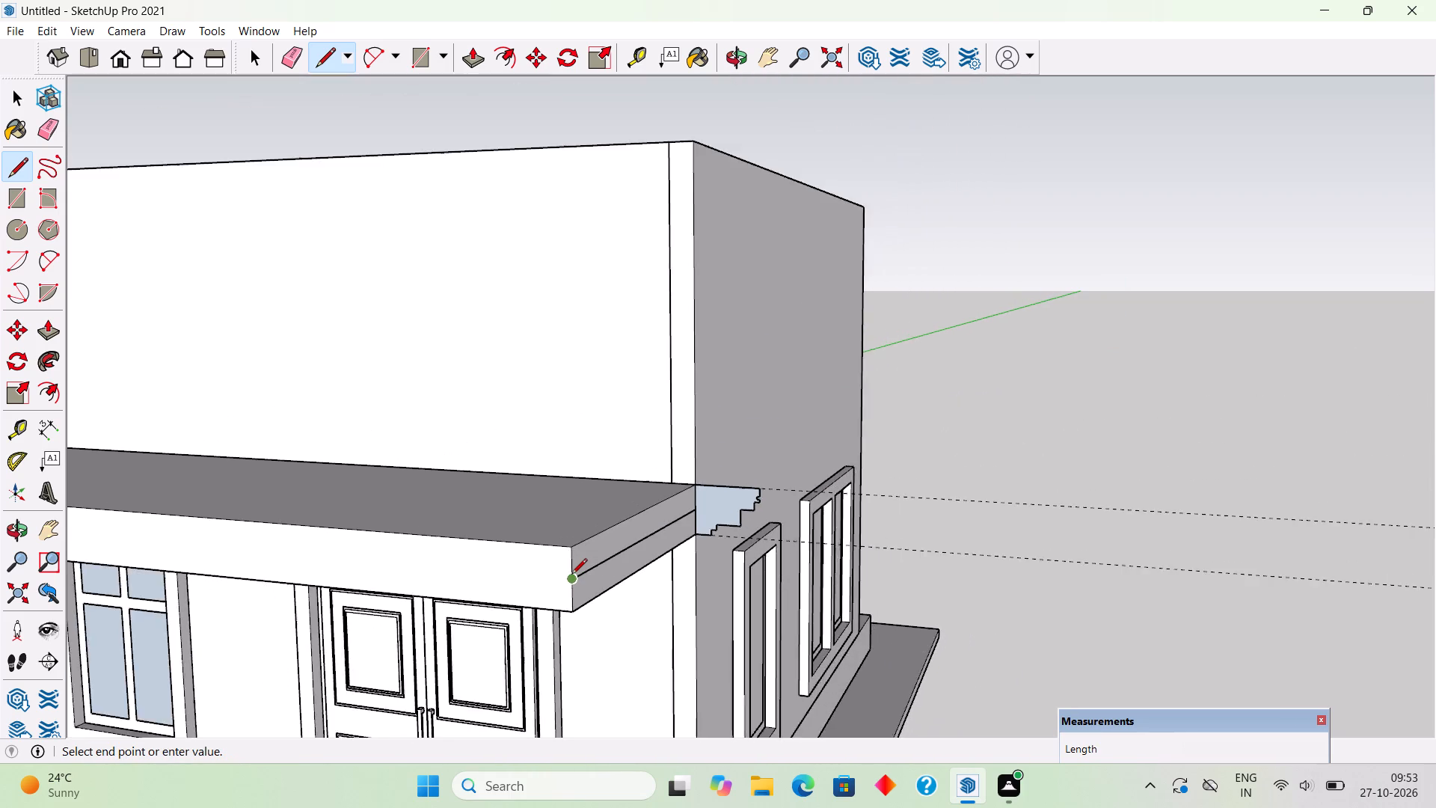
{"action": "scroll", "coordinate": [571, 575], "scroll_direction": "down", "scroll_amount": 12}
{"action": "middle_click_drag", "start_coordinate": [492, 578], "coordinate": [811, 578]}
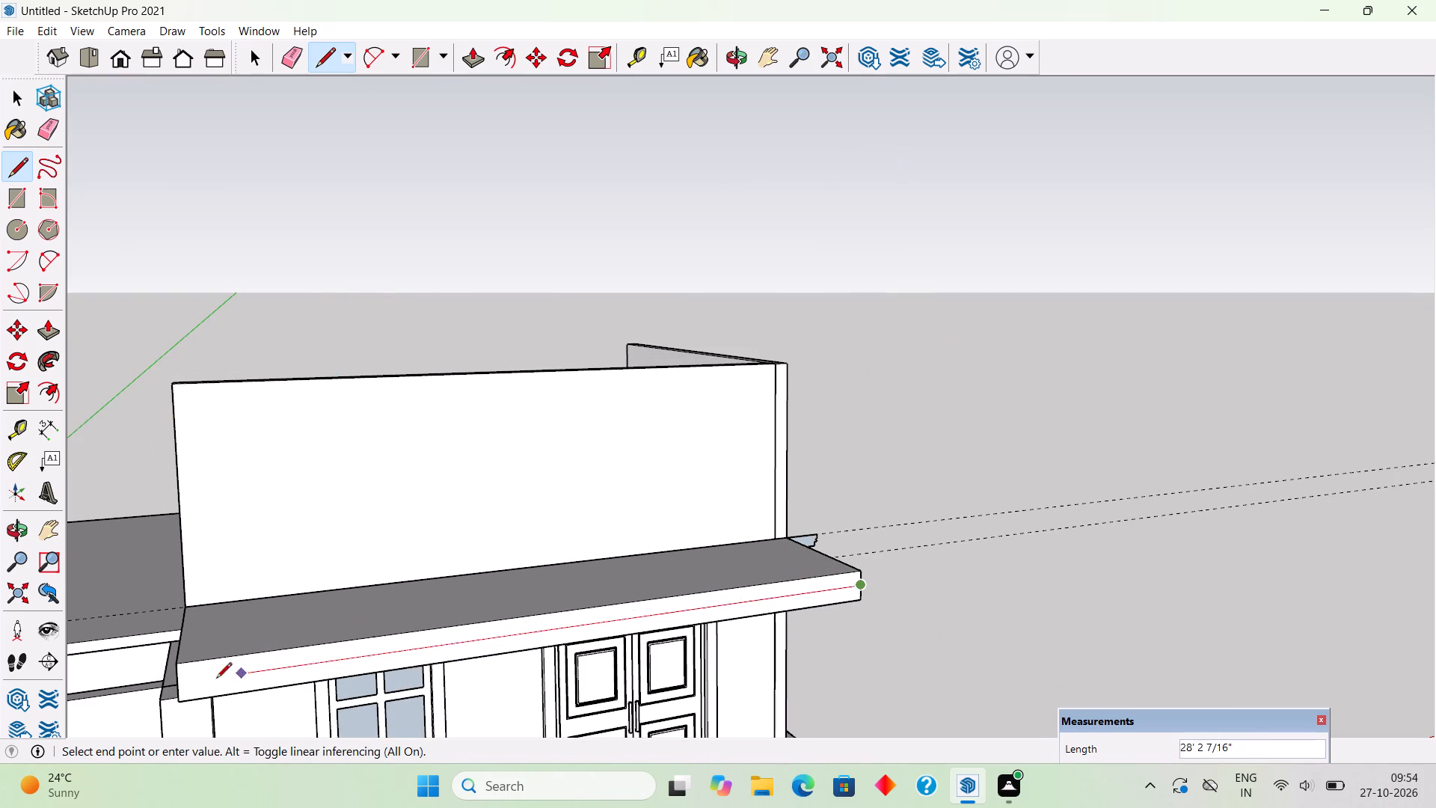
{"action": "scroll", "coordinate": [150, 702], "scroll_direction": "down", "scroll_amount": 3}
{"action": "middle_click_drag", "start_coordinate": [179, 689], "coordinate": [428, 572]}
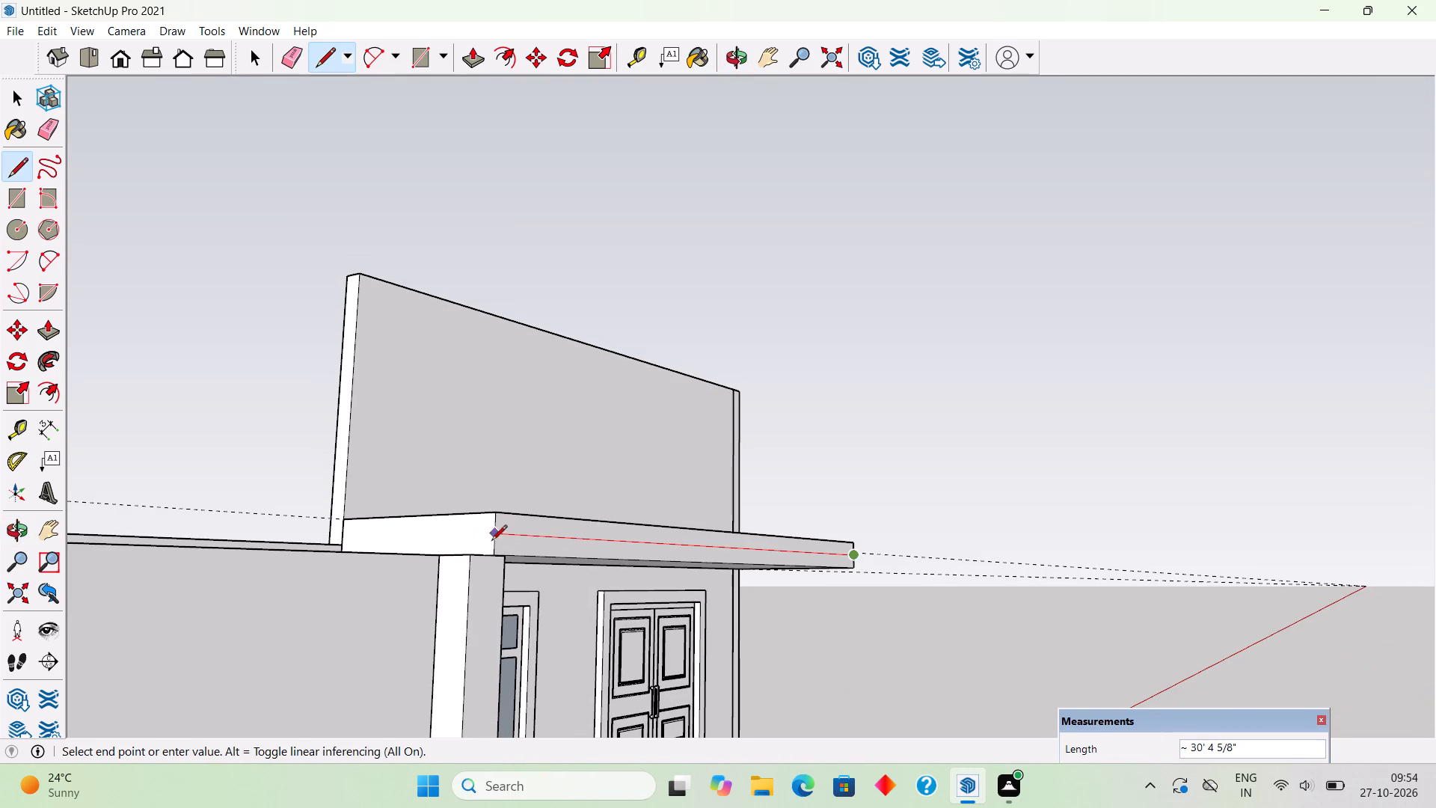
{"action": "left_click", "coordinate": [496, 538]}
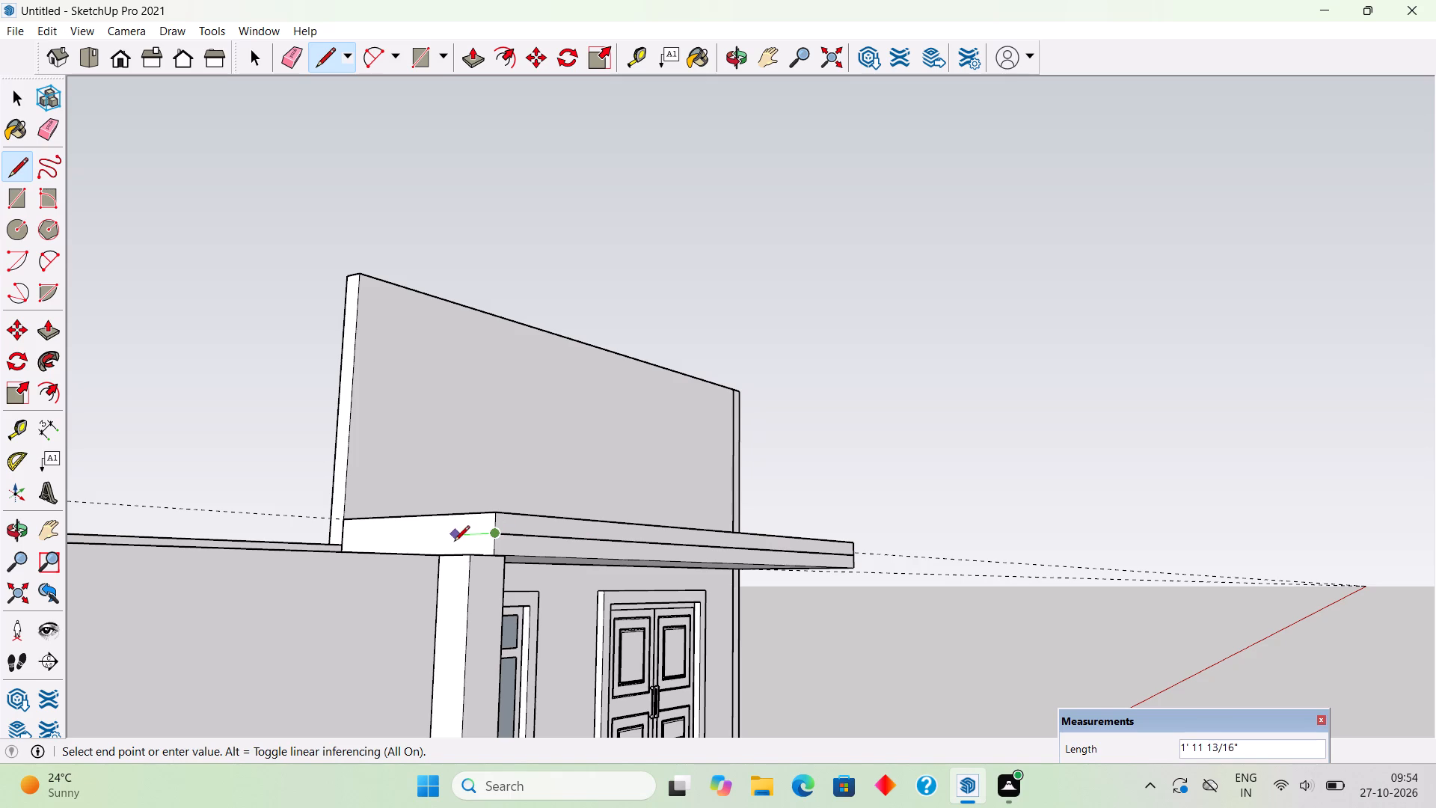
{"action": "type", "text": "1'"}
{"action": "key", "text": "Return"}
{"action": "key", "text": "space"}
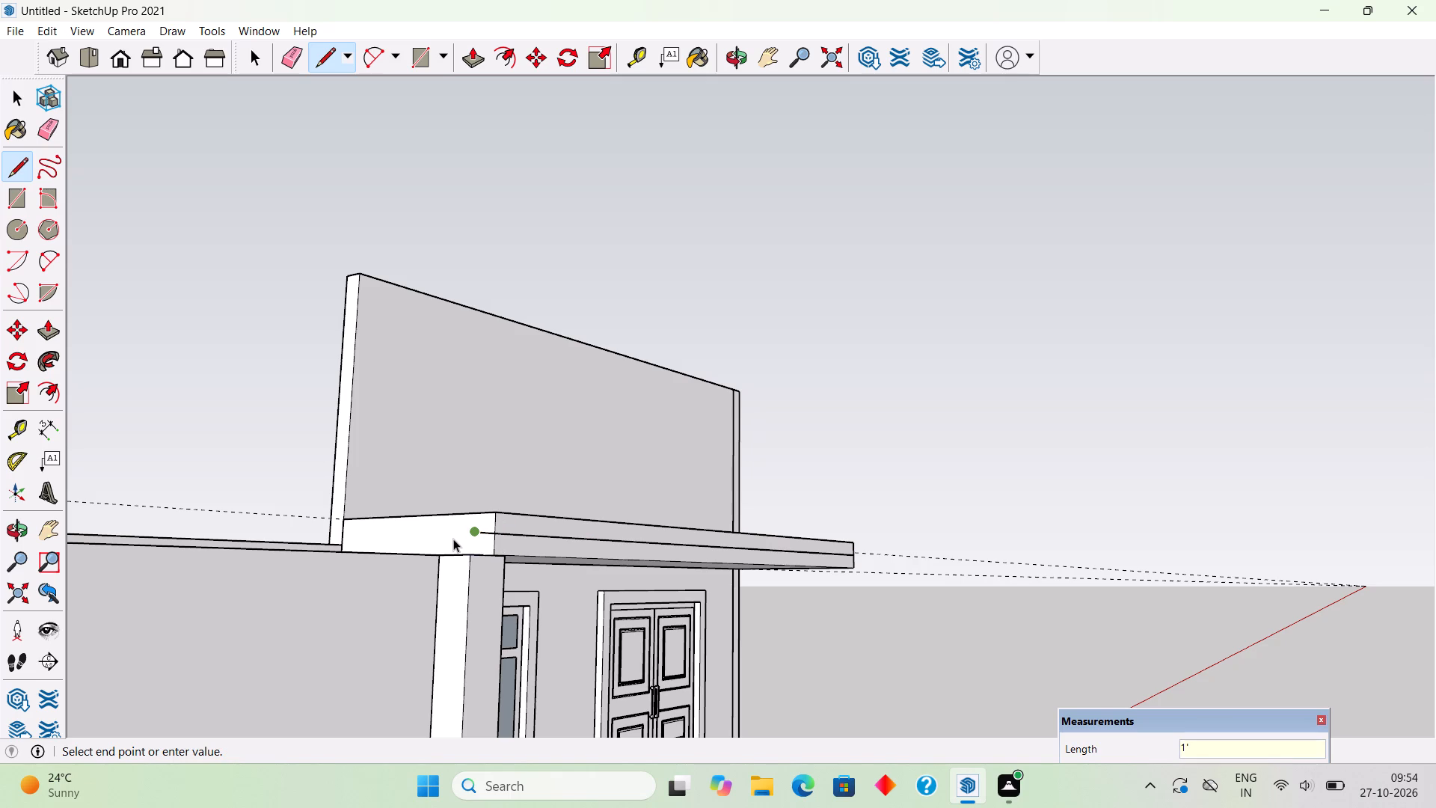
Sweep the stepped profile with Follow Me along the canopy's side and front edges to the end of the 1' return.
{"action": "middle_click_drag", "start_coordinate": [453, 548], "coordinate": [378, 622]}
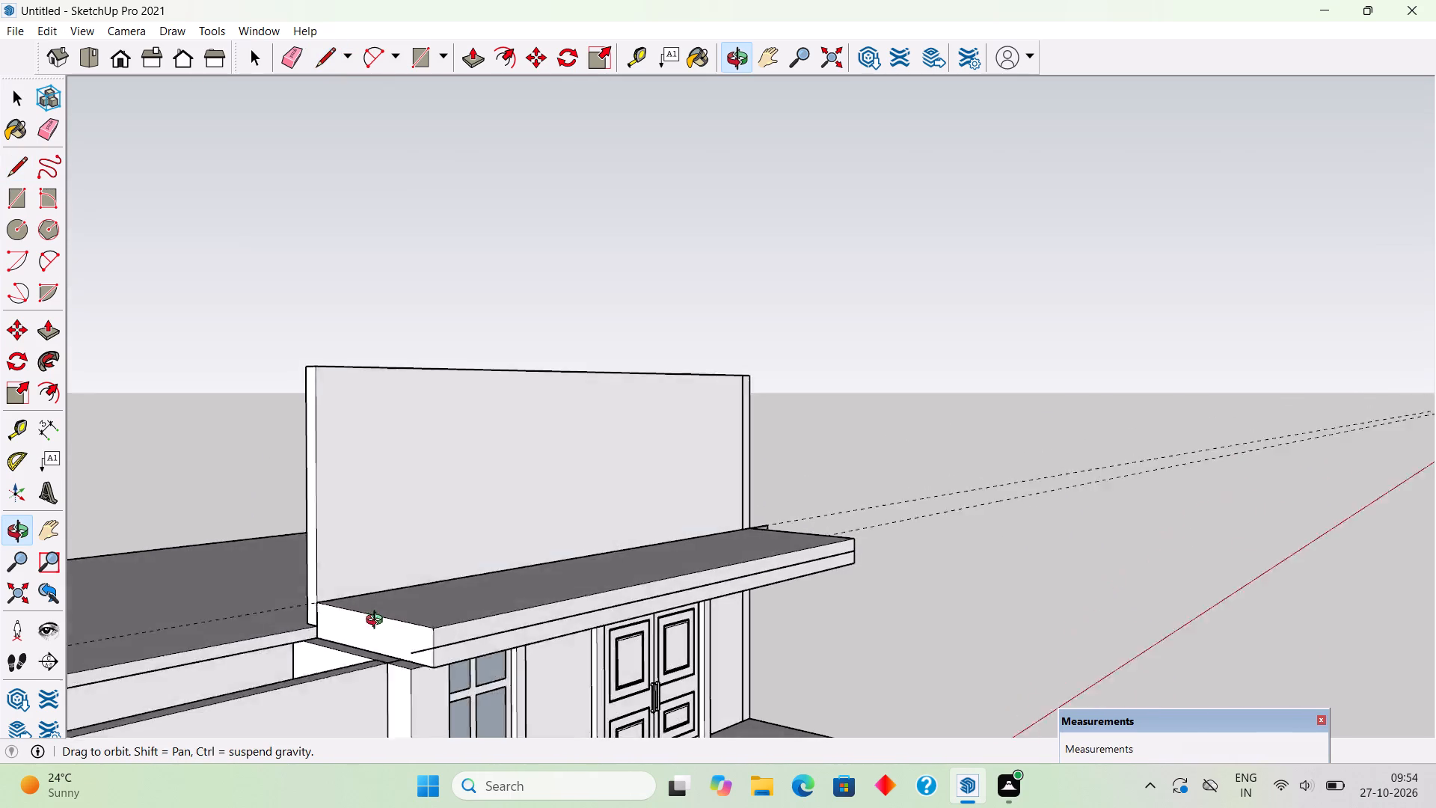
{"action": "middle_click_drag", "start_coordinate": [378, 622], "coordinate": [79, 616]}
{"action": "scroll", "coordinate": [74, 605], "scroll_direction": "down", "scroll_amount": 4}
{"action": "middle_click_drag", "start_coordinate": [564, 575], "coordinate": [274, 604]}
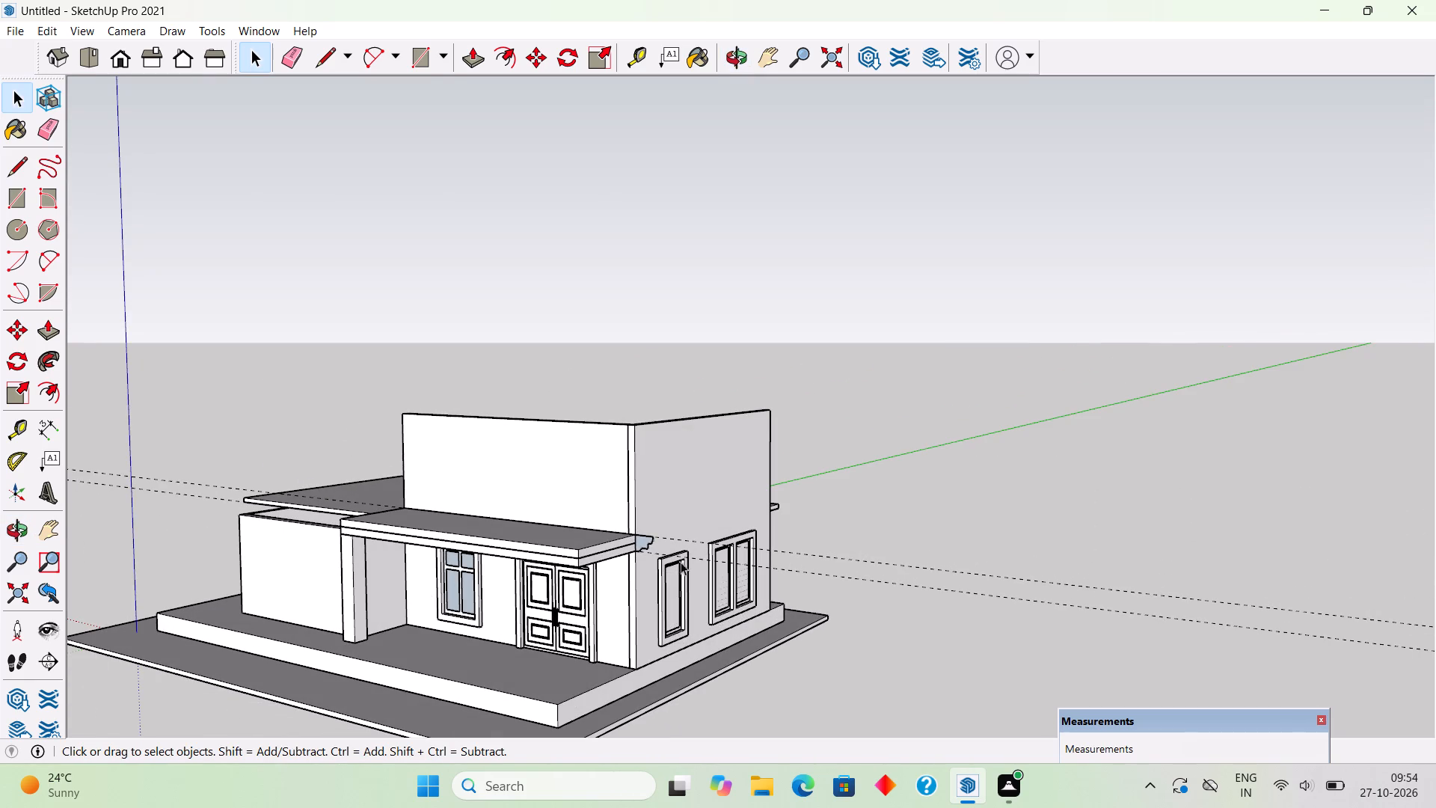
{"action": "left_click", "coordinate": [37, 361]}
{"action": "scroll", "coordinate": [634, 556], "scroll_direction": "up", "scroll_amount": 5}
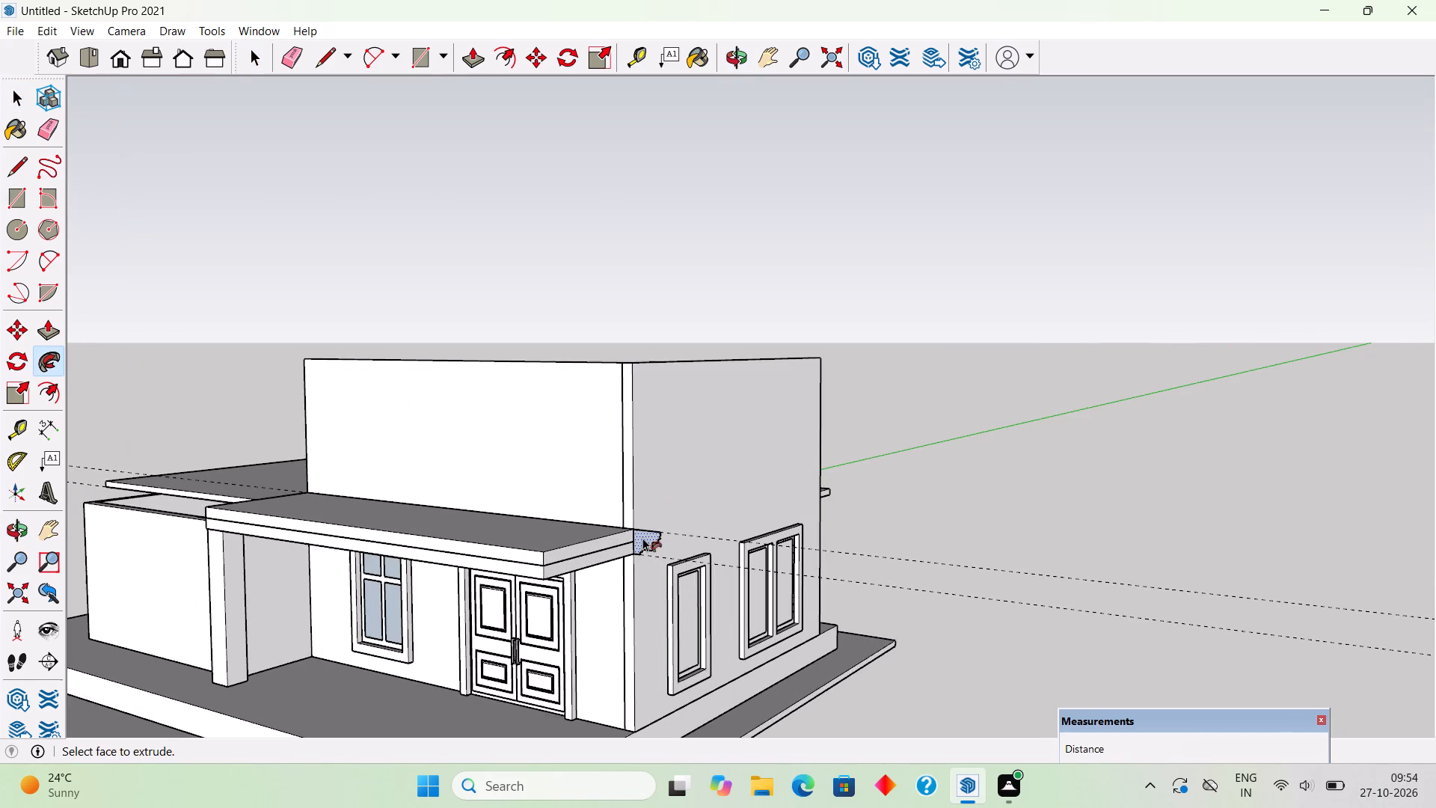
{"action": "left_click", "coordinate": [642, 538]}
{"action": "scroll", "coordinate": [485, 560], "scroll_direction": "down", "scroll_amount": 8}
{"action": "middle_click_drag", "start_coordinate": [482, 561], "coordinate": [739, 565]}
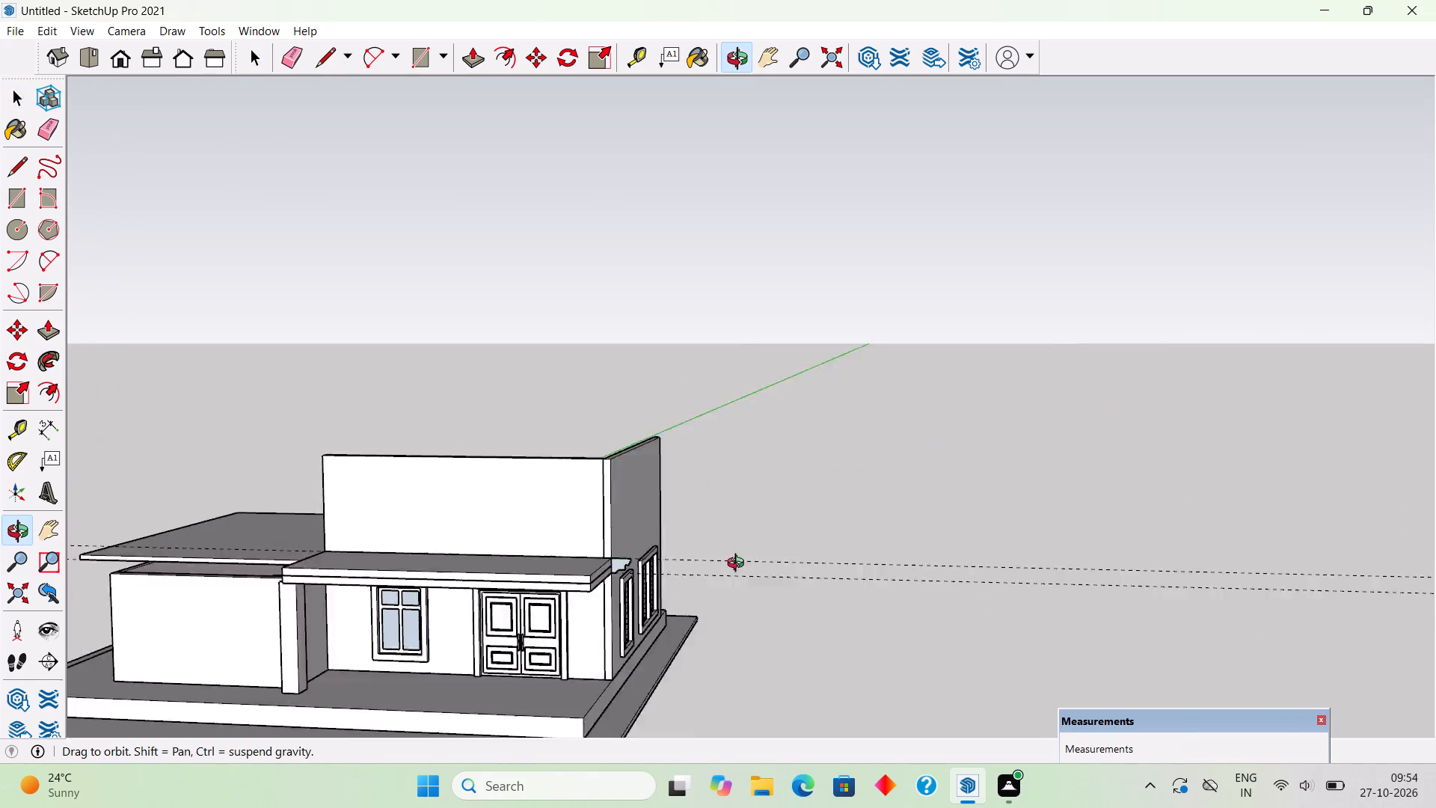
{"action": "middle_click_drag", "start_coordinate": [739, 565], "coordinate": [936, 593]}
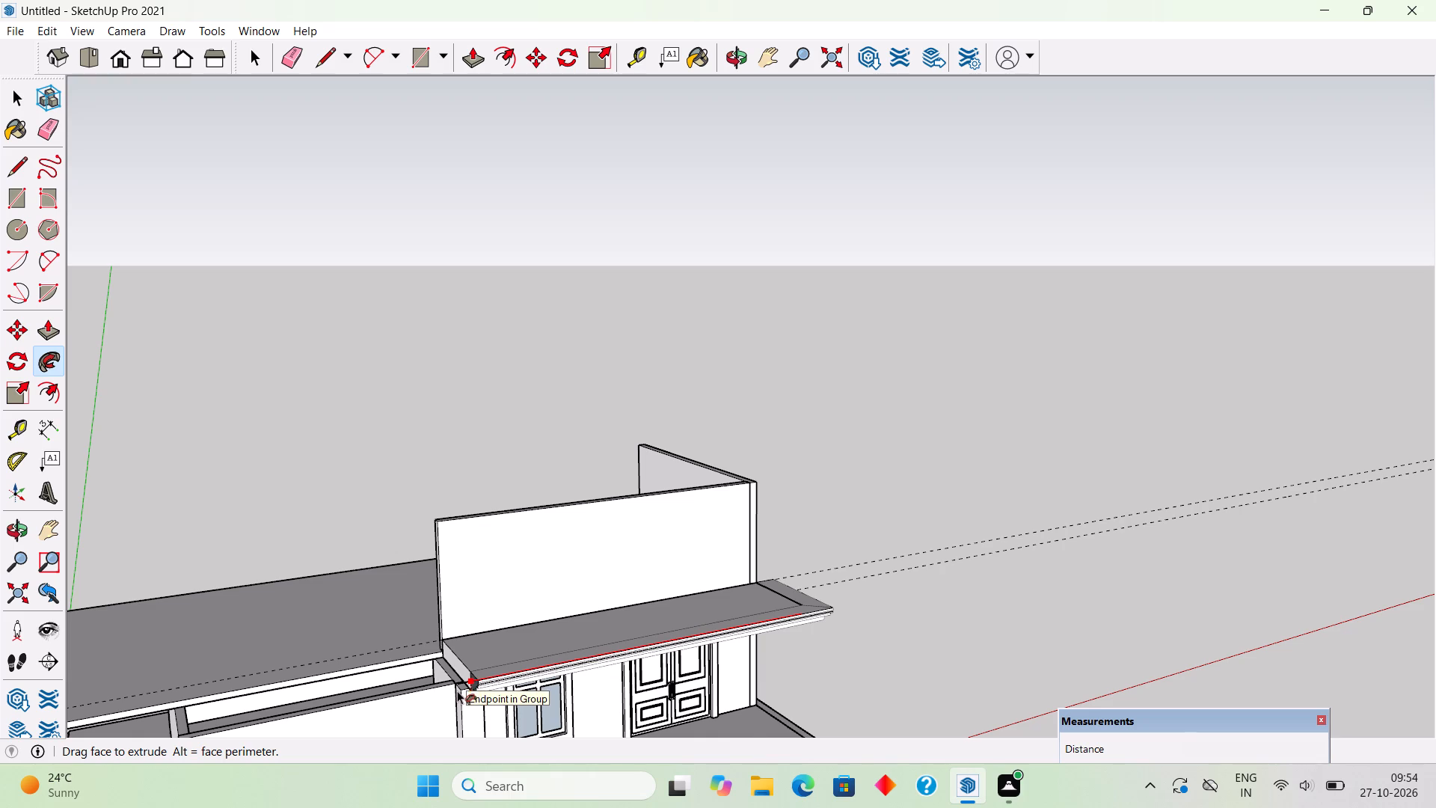
{"action": "scroll", "coordinate": [457, 690], "scroll_direction": "up", "scroll_amount": 12}
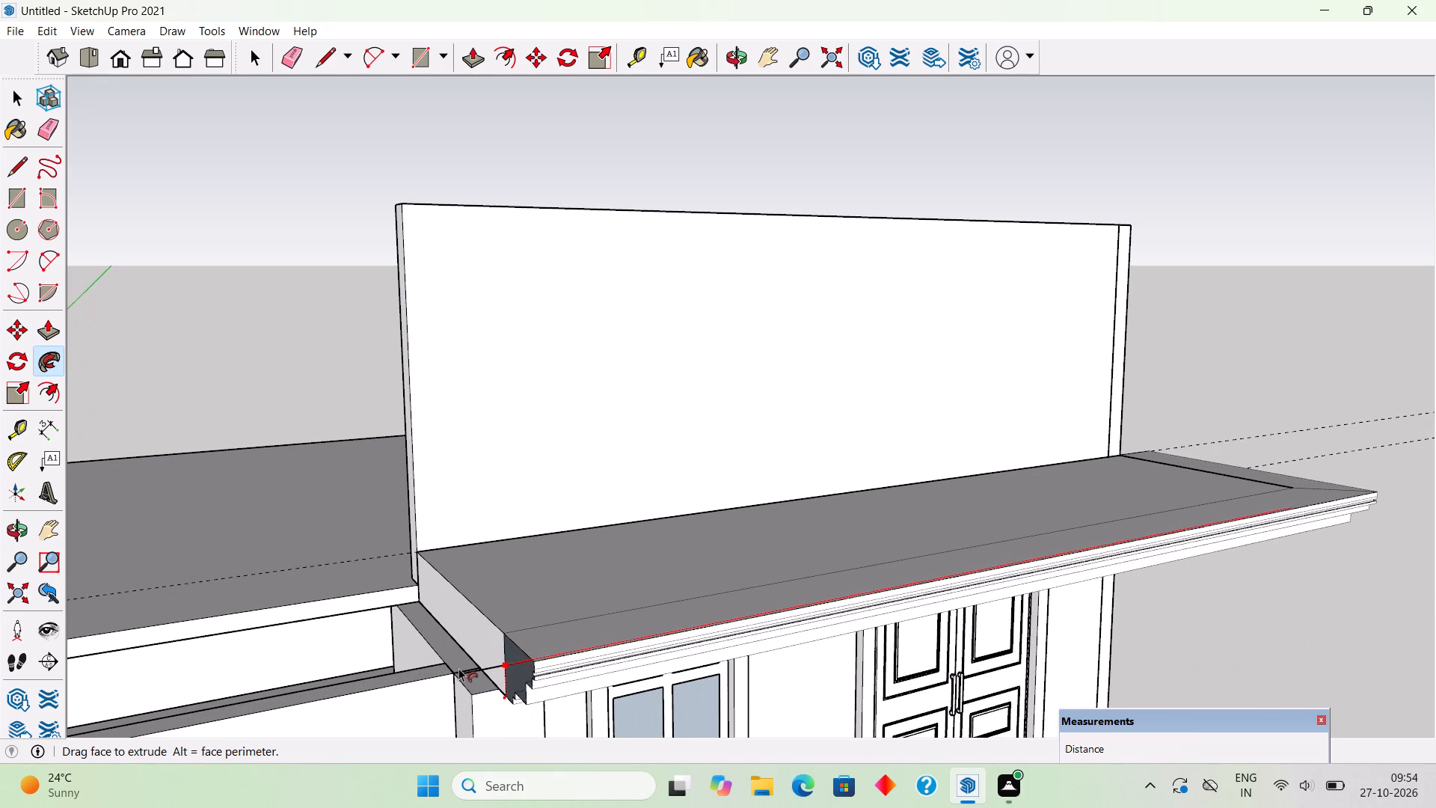
{"action": "middle_click_drag", "start_coordinate": [518, 688], "coordinate": [646, 625]}
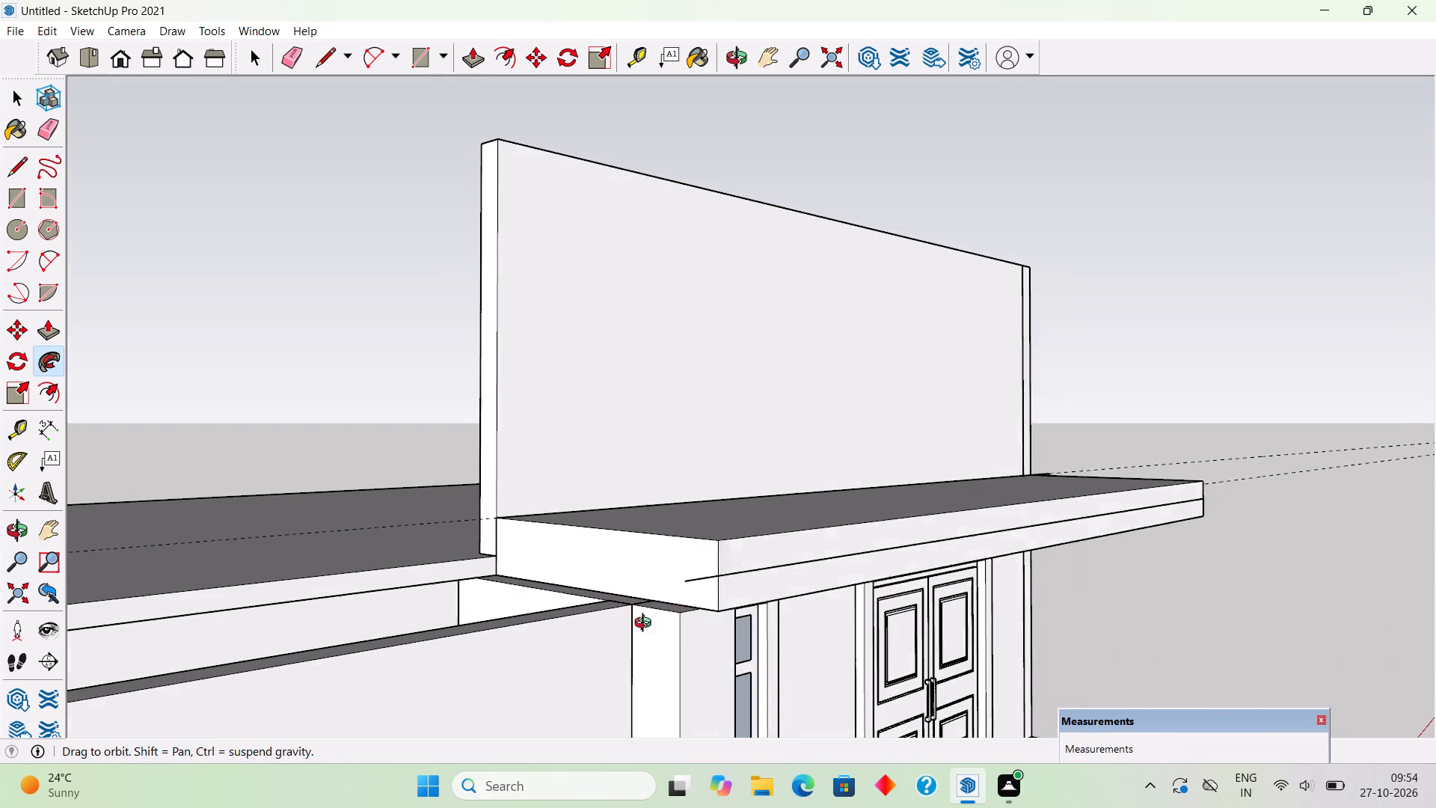
{"action": "middle_click_drag", "start_coordinate": [646, 625], "coordinate": [648, 625]}
{"action": "left_click", "coordinate": [690, 576]}
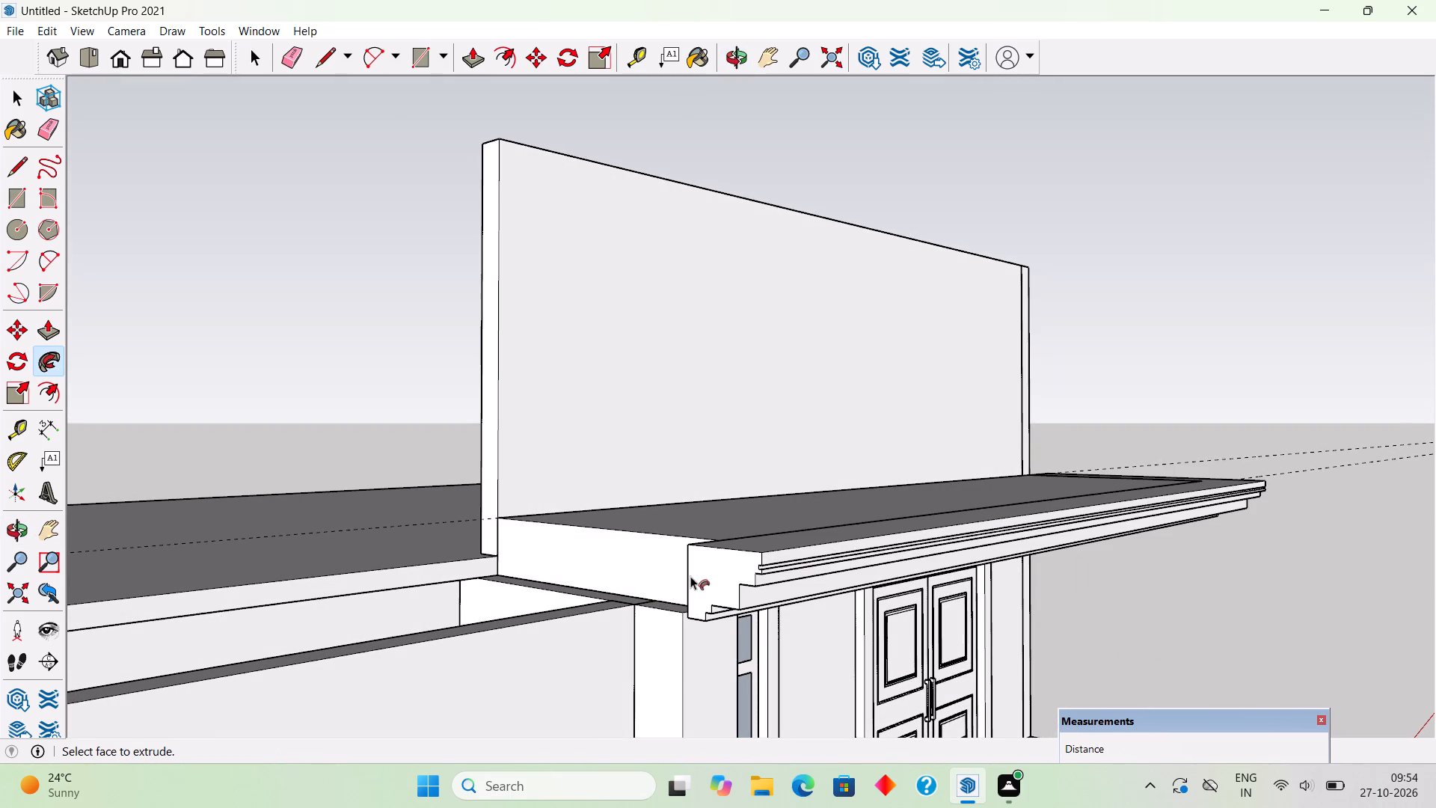
{"action": "key", "text": "space"}
{"action": "scroll", "coordinate": [706, 566], "scroll_direction": "down", "scroll_amount": 5}
{"action": "left_click", "coordinate": [1191, 396]}
Select the whole swept moulding around the canopy and make it a group.
{"action": "middle_click_drag", "start_coordinate": [1008, 531], "coordinate": [805, 506]}
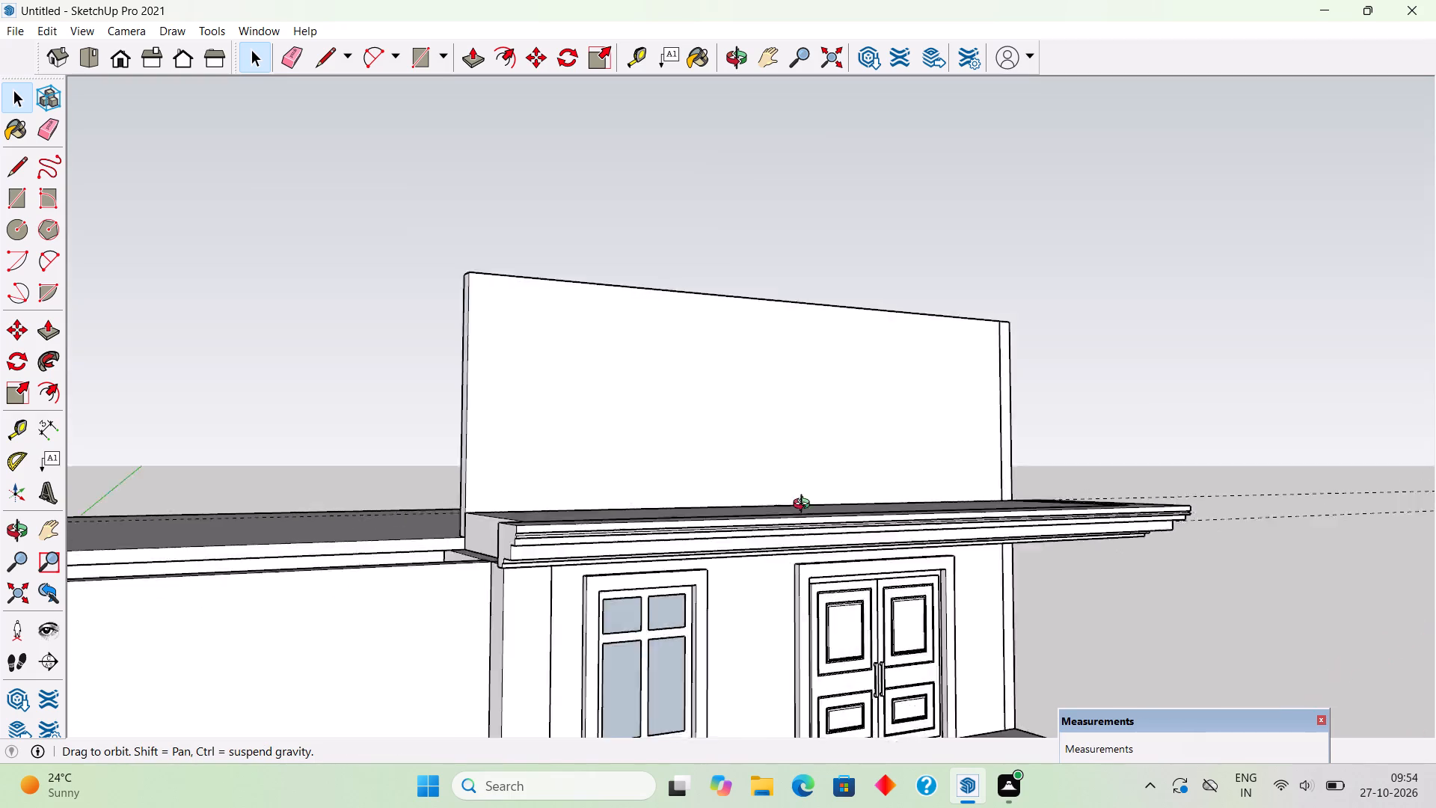
{"action": "middle_click_drag", "start_coordinate": [805, 506], "coordinate": [269, 482]}
{"action": "scroll", "coordinate": [857, 548], "scroll_direction": "up", "scroll_amount": 3}
{"action": "middle_click_drag", "start_coordinate": [891, 456], "coordinate": [989, 417]}
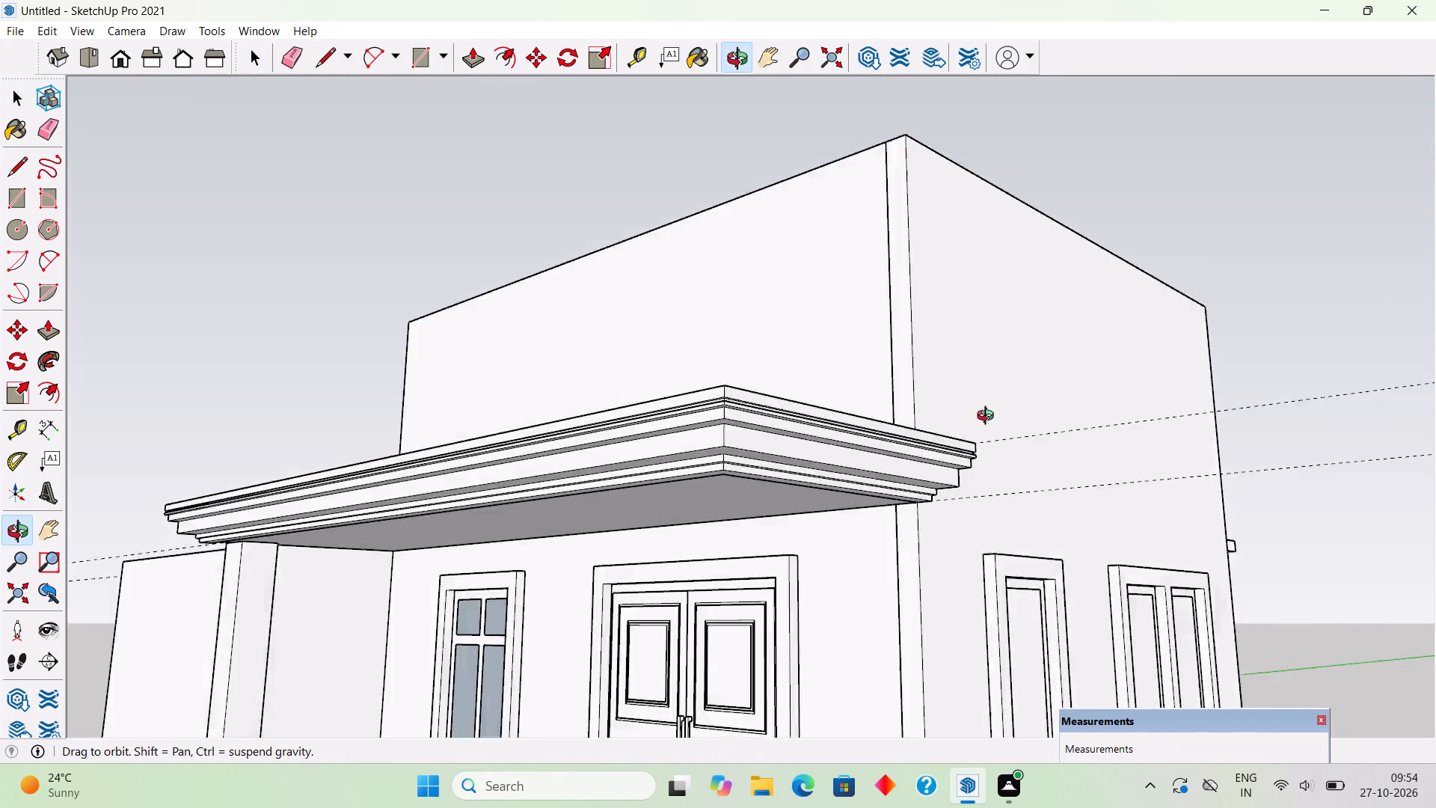
{"action": "middle_click_drag", "start_coordinate": [989, 417], "coordinate": [1204, 429]}
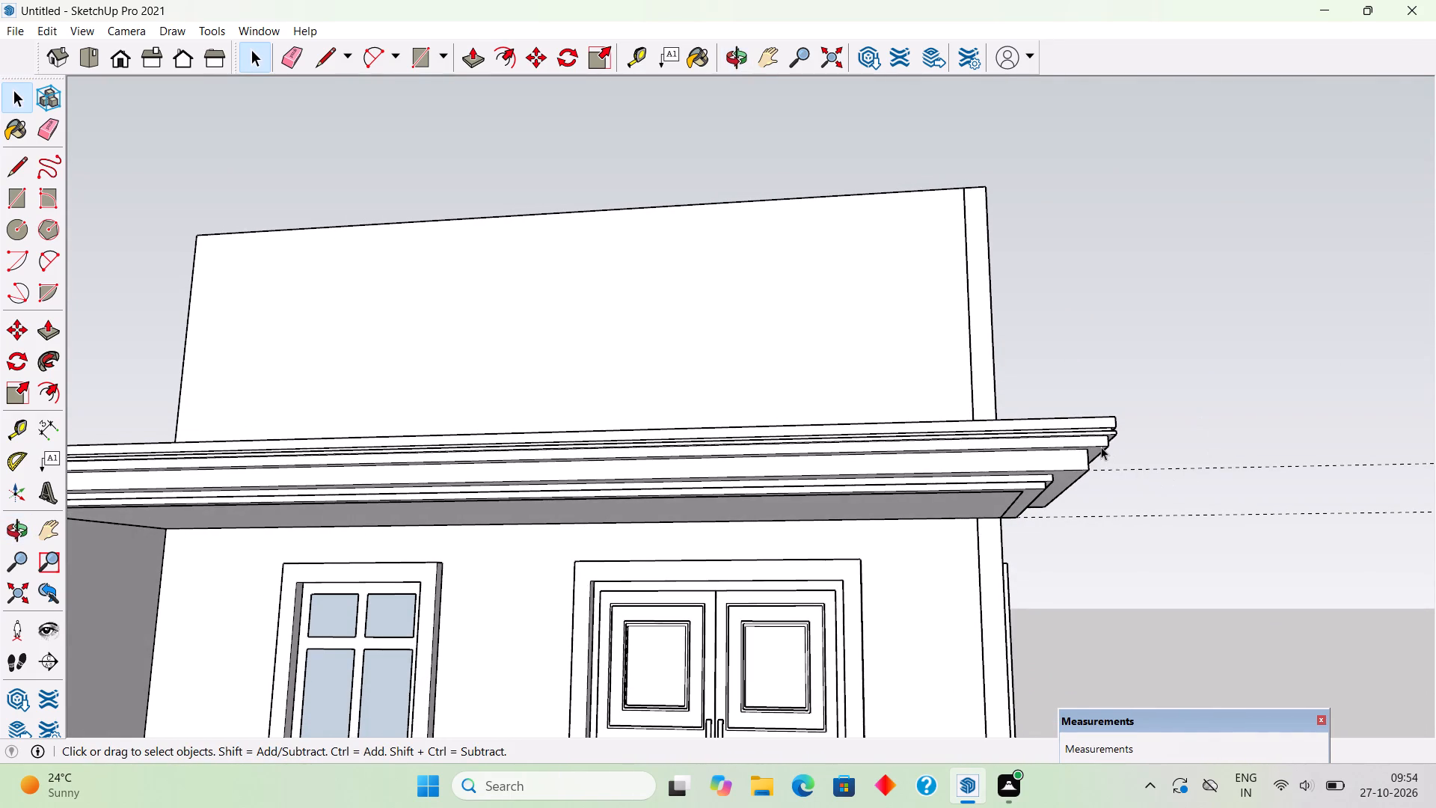
{"action": "triple_click", "coordinate": [1101, 447]}
{"action": "right_click", "coordinate": [1100, 446]}
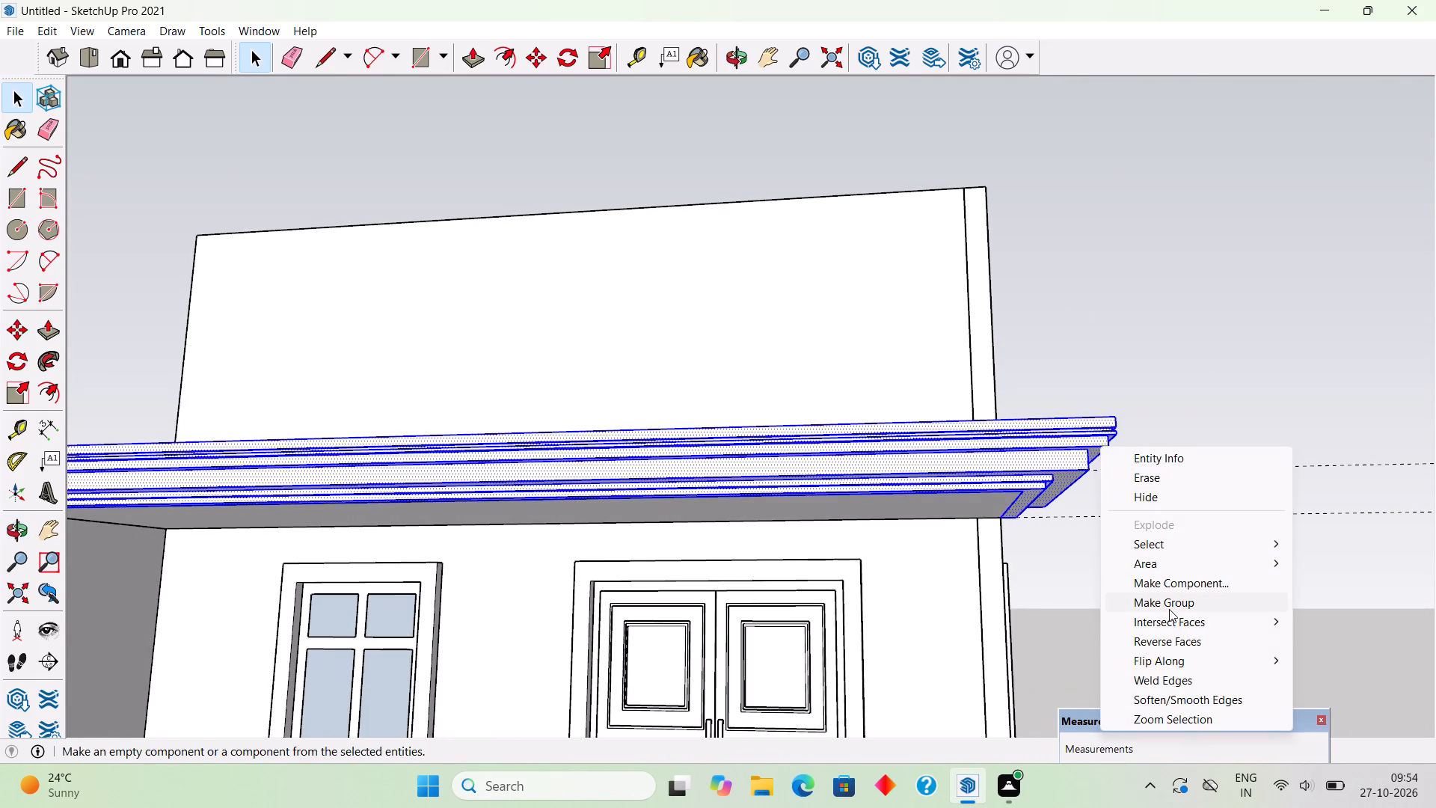
{"action": "left_click", "coordinate": [1169, 607]}
{"action": "left_click", "coordinate": [1145, 361]}
Examine the canopy moulding from the front, both sides and above, down to its cut end over the column.
{"action": "scroll", "coordinate": [1145, 361], "scroll_direction": "down", "scroll_amount": 5}
{"action": "middle_click_drag", "start_coordinate": [1111, 423], "coordinate": [1120, 470]}
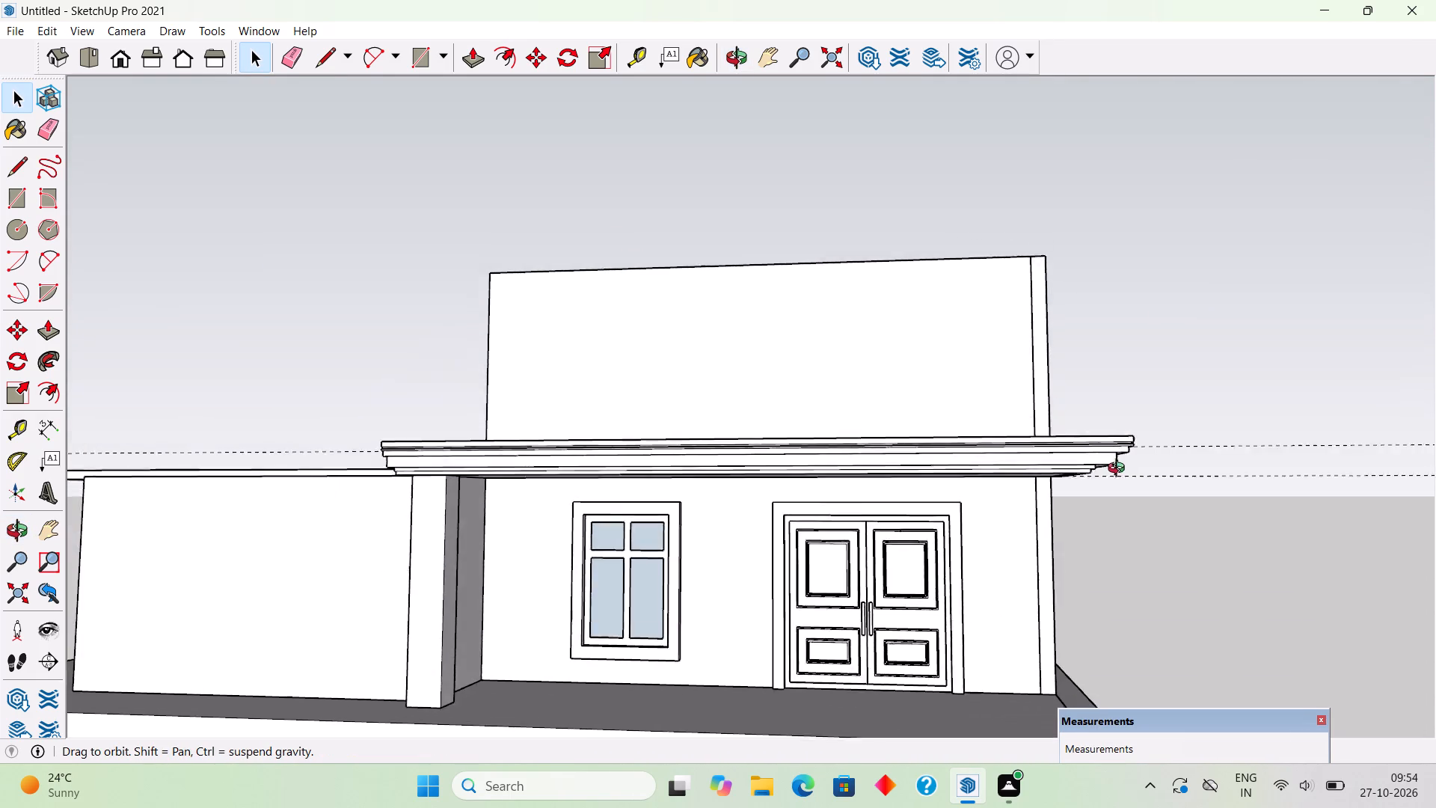
{"action": "middle_click_drag", "start_coordinate": [1120, 470], "coordinate": [1398, 603]}
{"action": "middle_click_drag", "start_coordinate": [866, 498], "coordinate": [784, 326]}
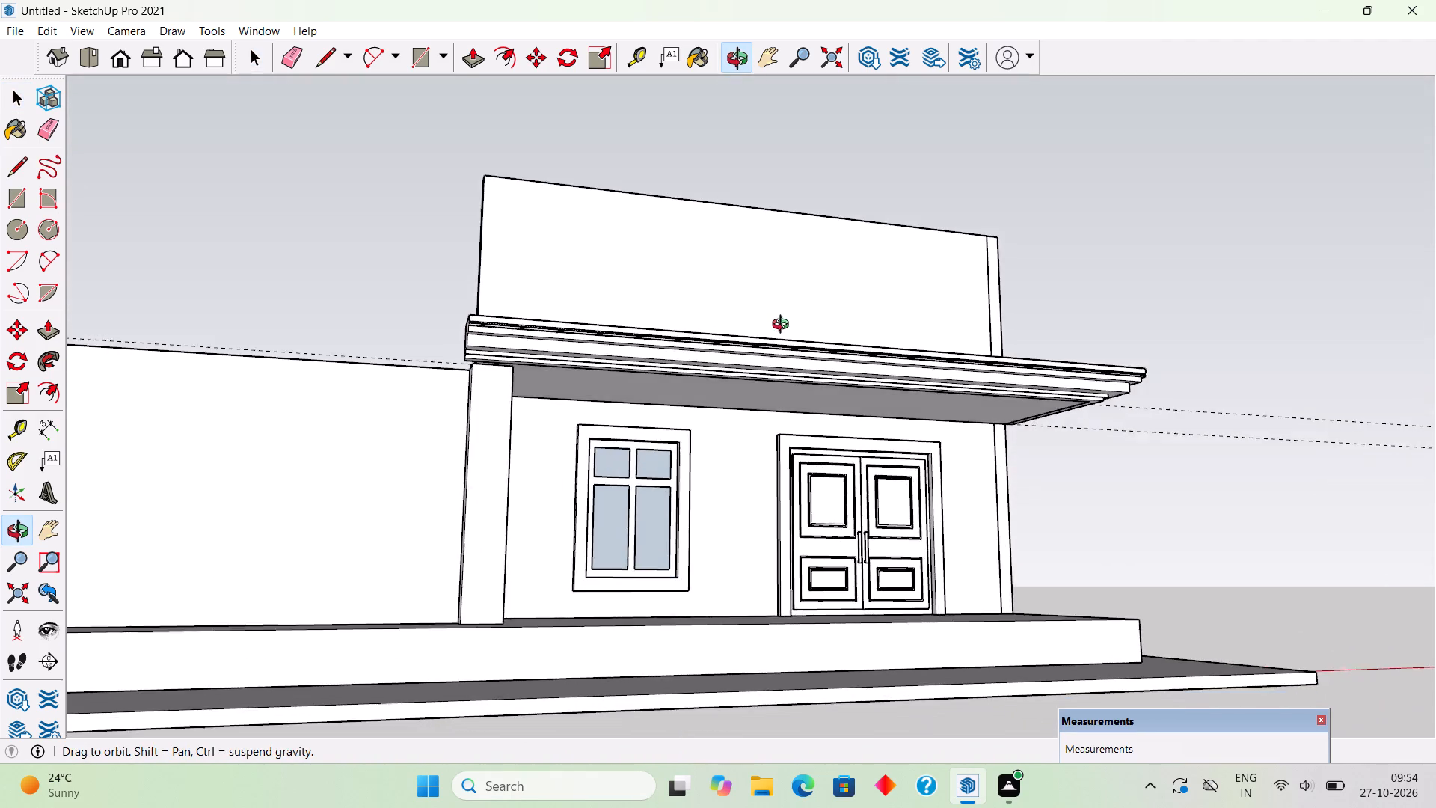
{"action": "middle_click_drag", "start_coordinate": [784, 326], "coordinate": [522, 346]}
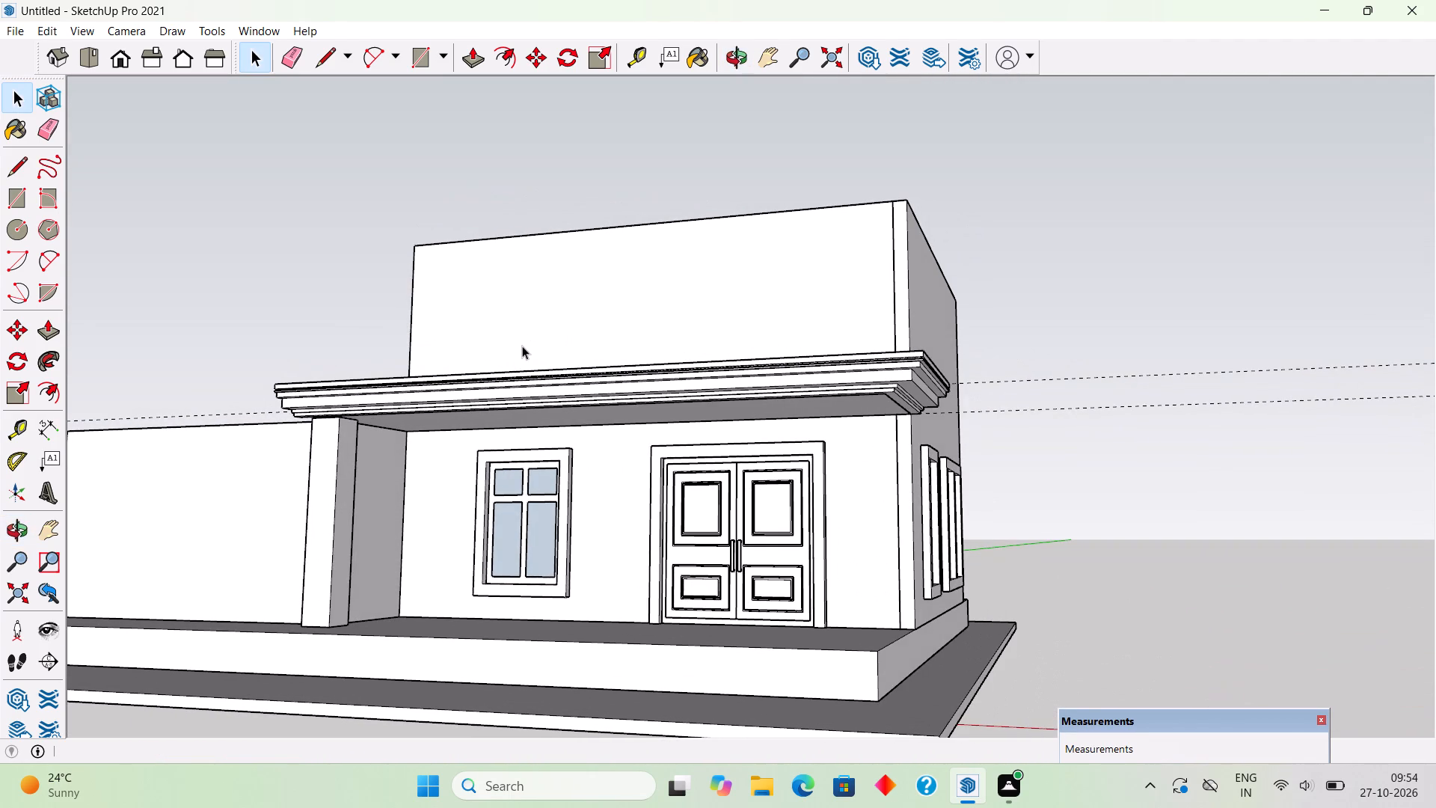
{"action": "middle_click_drag", "start_coordinate": [522, 346], "coordinate": [358, 366]}
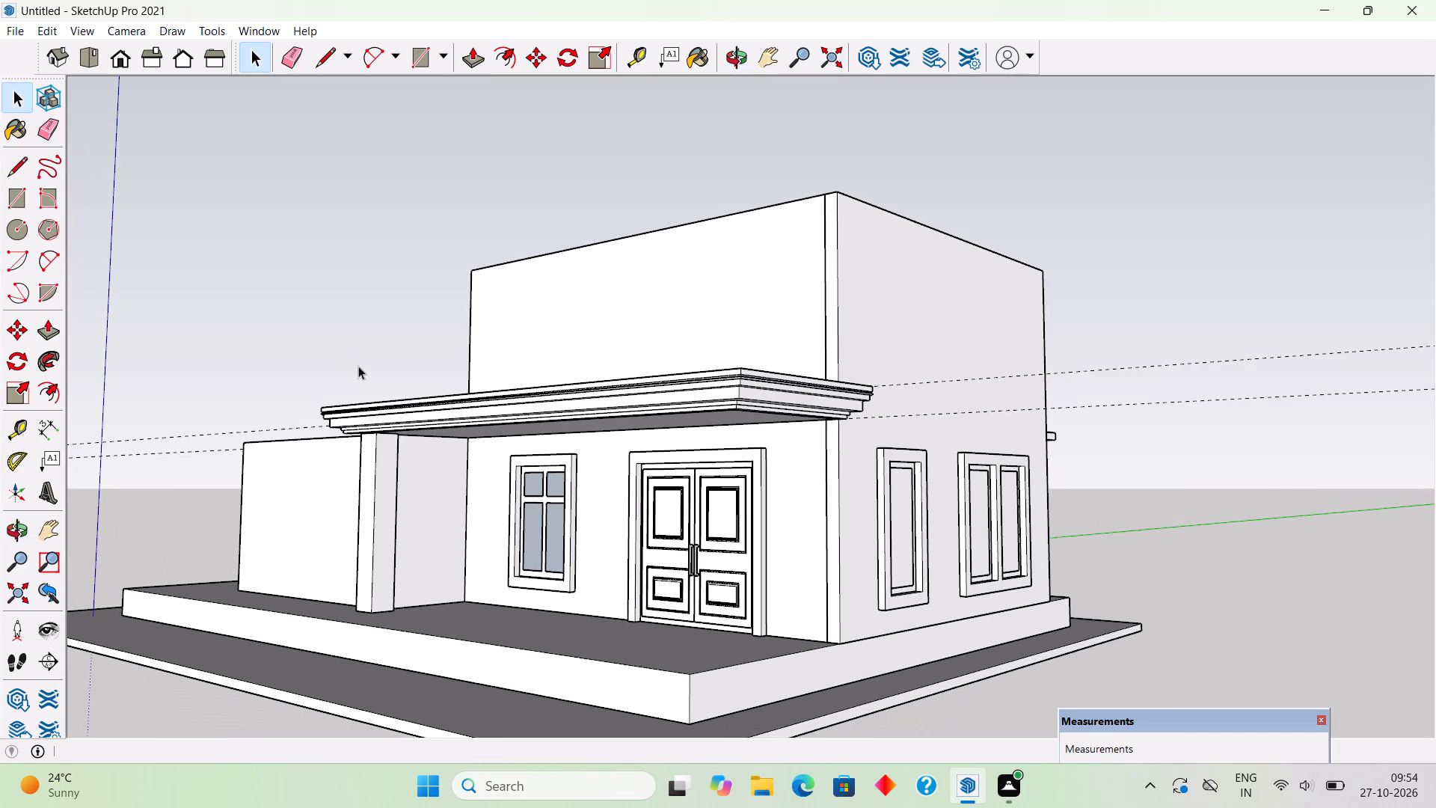
{"action": "middle_click_drag", "start_coordinate": [364, 385], "coordinate": [589, 365]}
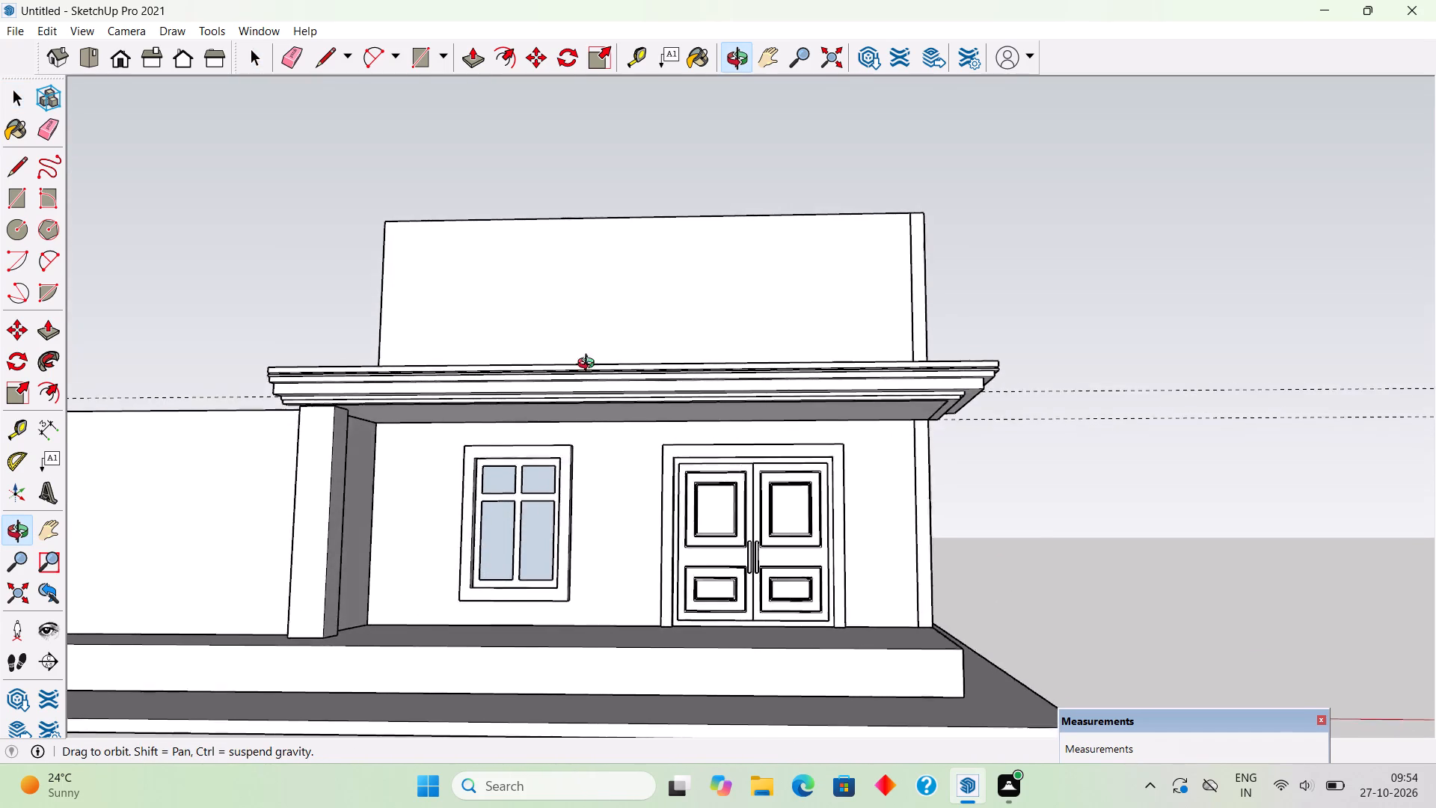
{"action": "middle_click_drag", "start_coordinate": [589, 365], "coordinate": [1001, 500]}
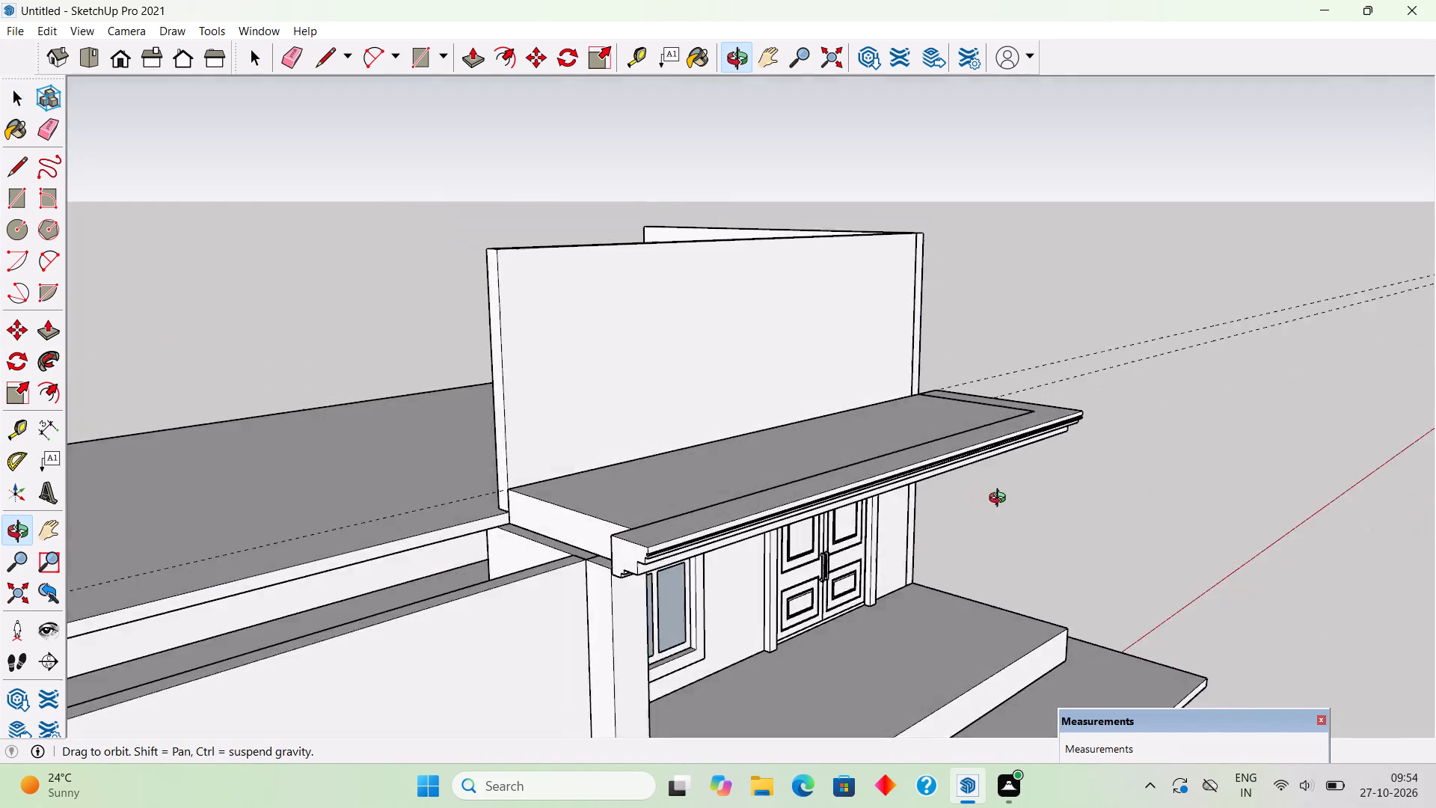
{"action": "middle_click_drag", "start_coordinate": [1001, 500], "coordinate": [802, 514]}
{"action": "scroll", "coordinate": [802, 514], "scroll_direction": "up", "scroll_amount": 1}
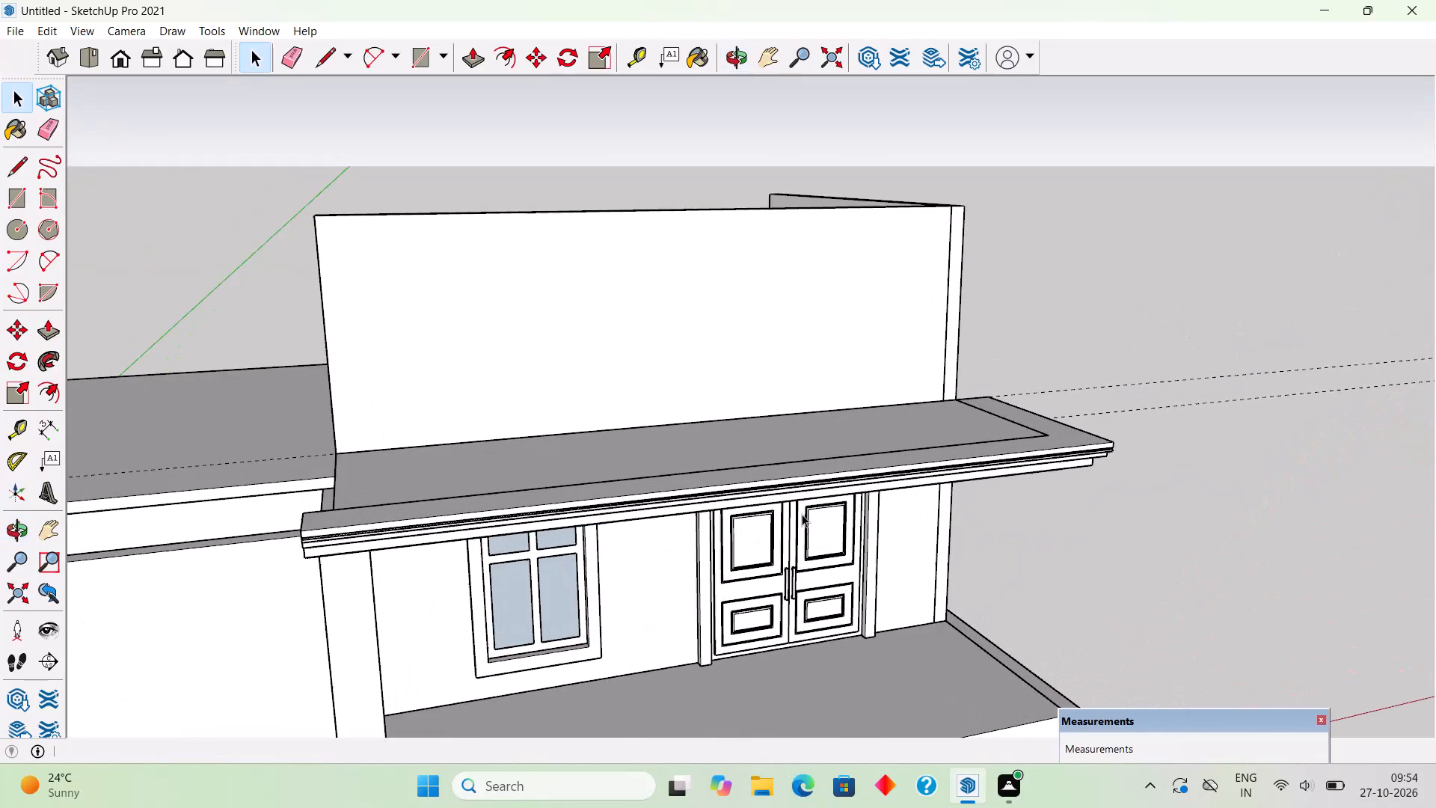
{"action": "scroll", "coordinate": [802, 514], "scroll_direction": "down", "scroll_amount": 3}
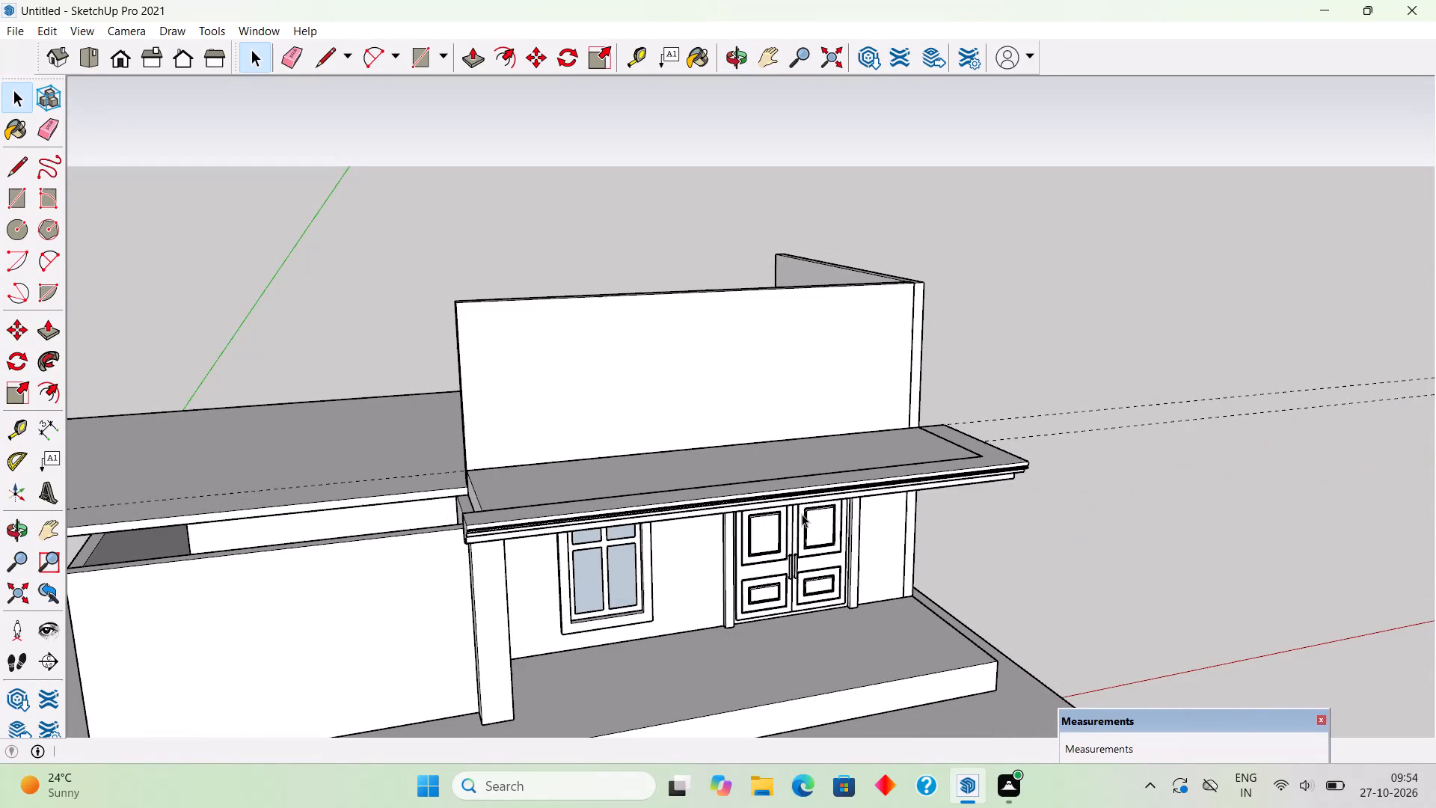
{"action": "middle_click_drag", "start_coordinate": [846, 487], "coordinate": [878, 548]}
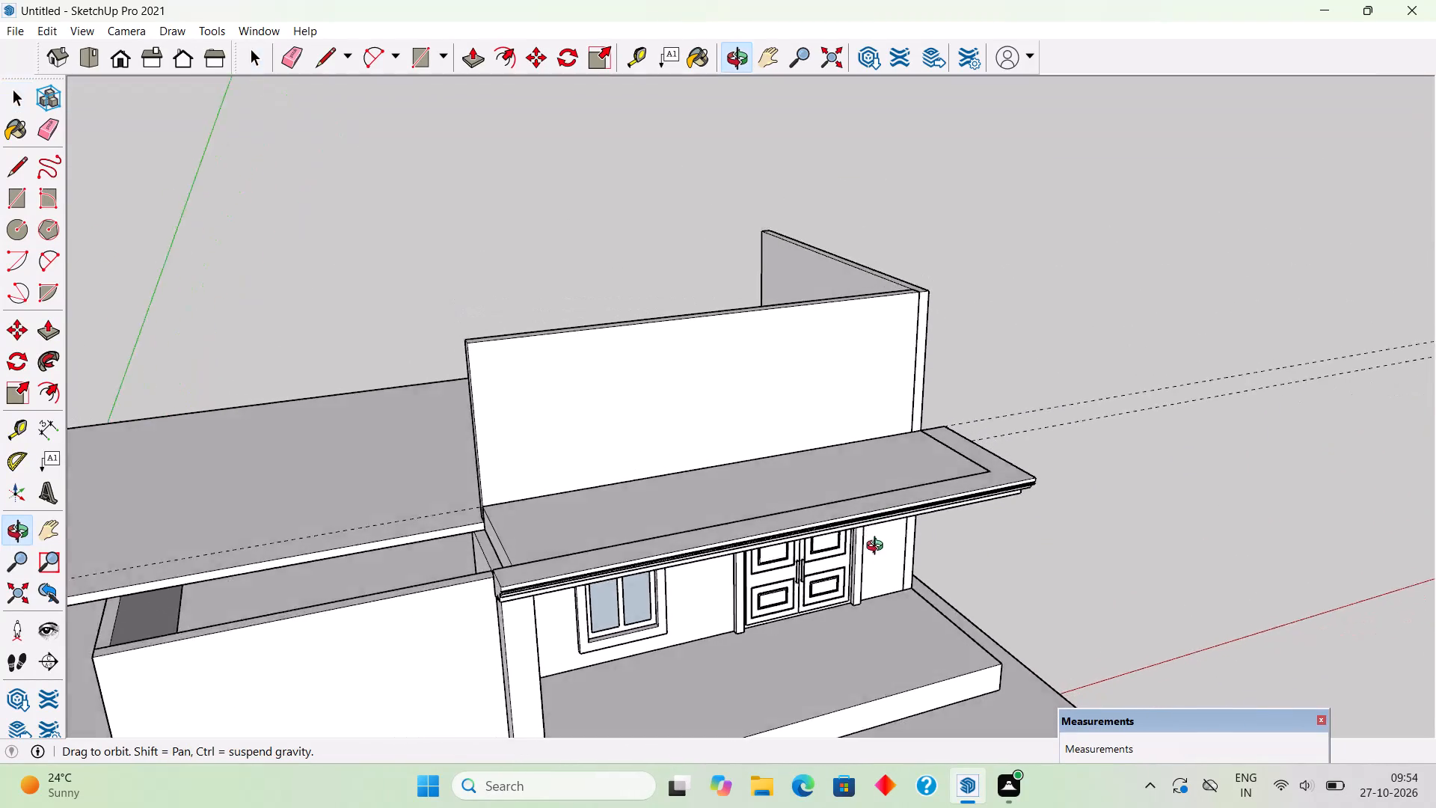
{"action": "middle_click_drag", "start_coordinate": [878, 548], "coordinate": [892, 605]}
{"action": "middle_click_drag", "start_coordinate": [542, 609], "coordinate": [740, 480]}
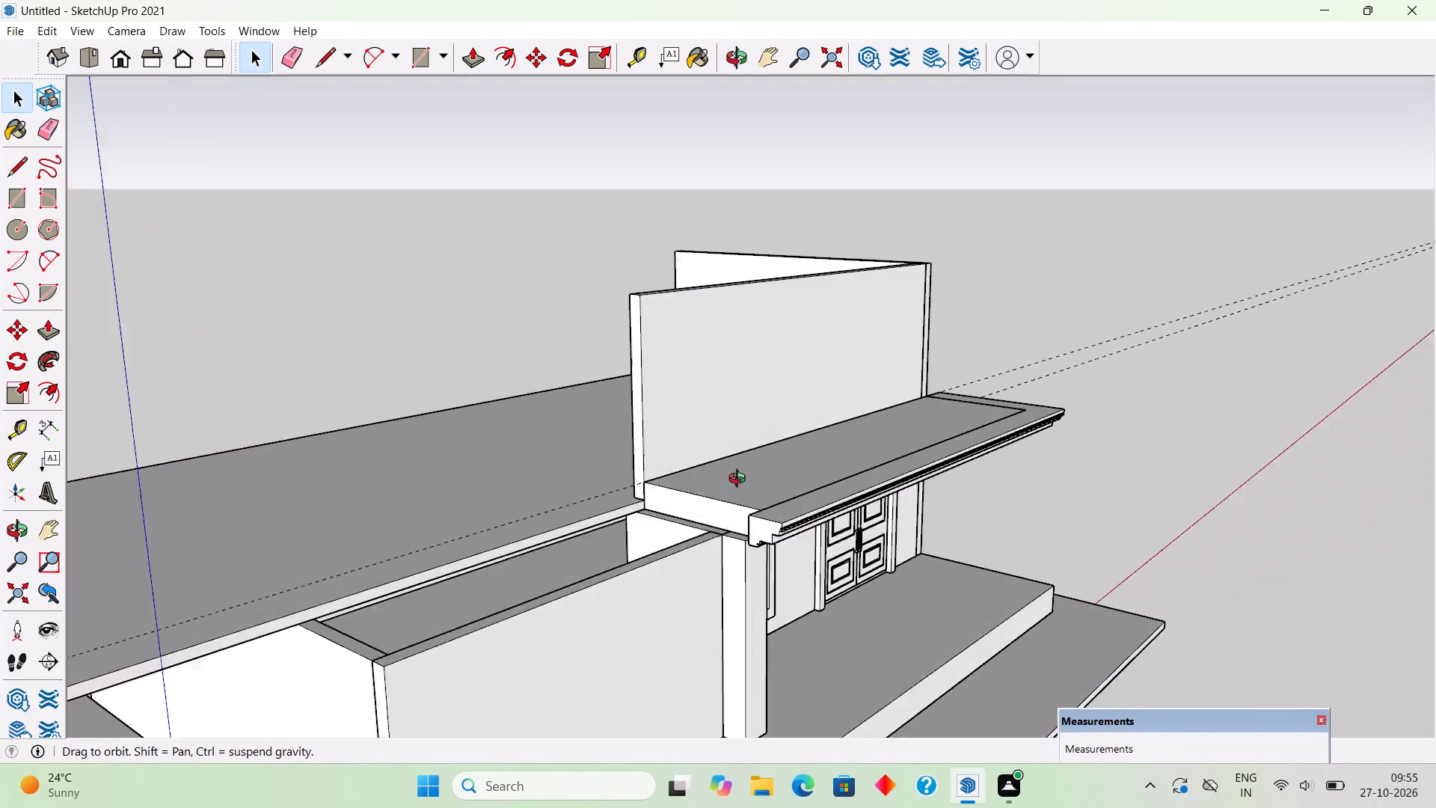
{"action": "middle_click_drag", "start_coordinate": [740, 480], "coordinate": [774, 495]}
{"action": "scroll", "coordinate": [774, 495], "scroll_direction": "up", "scroll_amount": 4}
{"action": "scroll", "coordinate": [800, 563], "scroll_direction": "up", "scroll_amount": 4}
{"action": "middle_click_drag", "start_coordinate": [1031, 558], "coordinate": [1055, 554]}
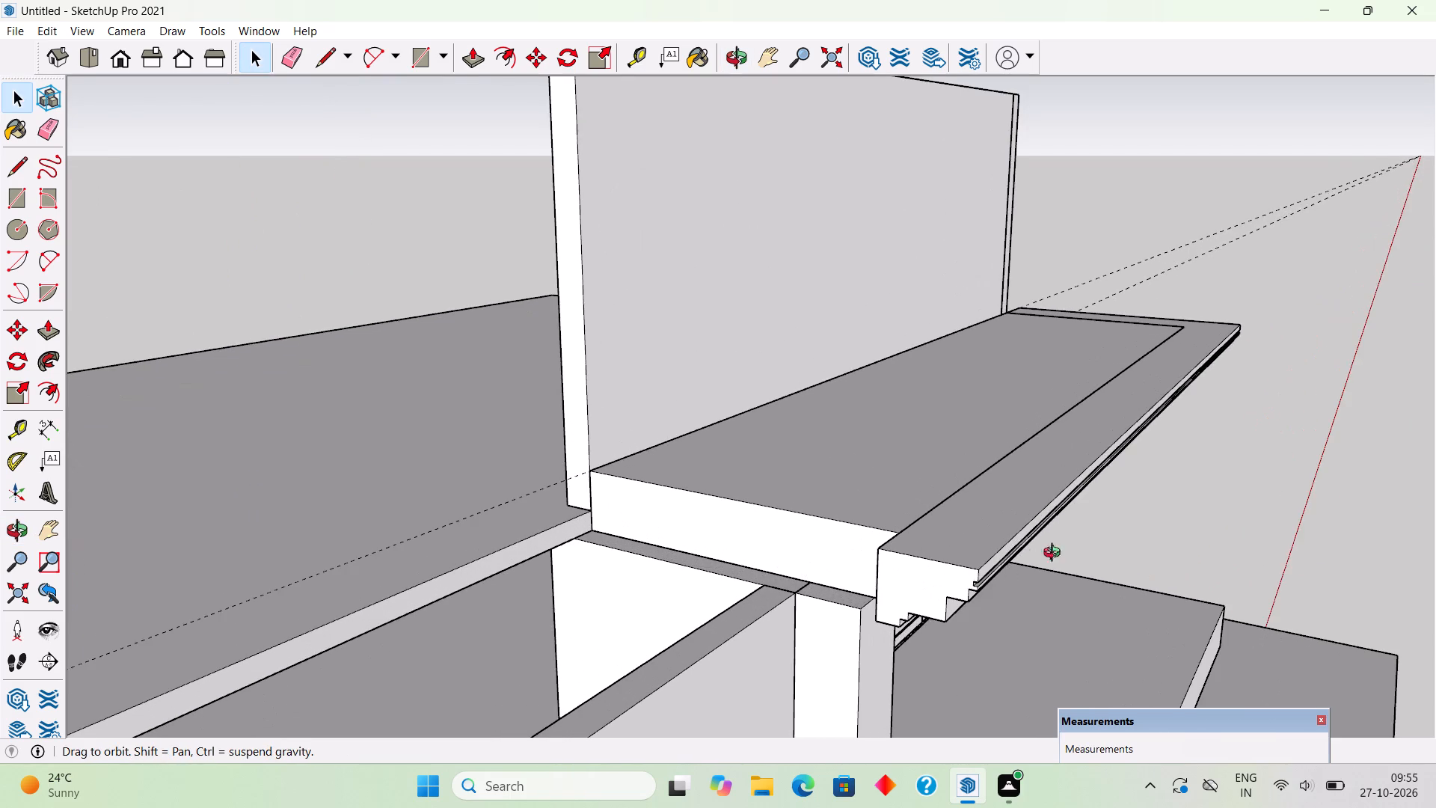
{"action": "middle_click_drag", "start_coordinate": [1055, 554], "coordinate": [1117, 529]}
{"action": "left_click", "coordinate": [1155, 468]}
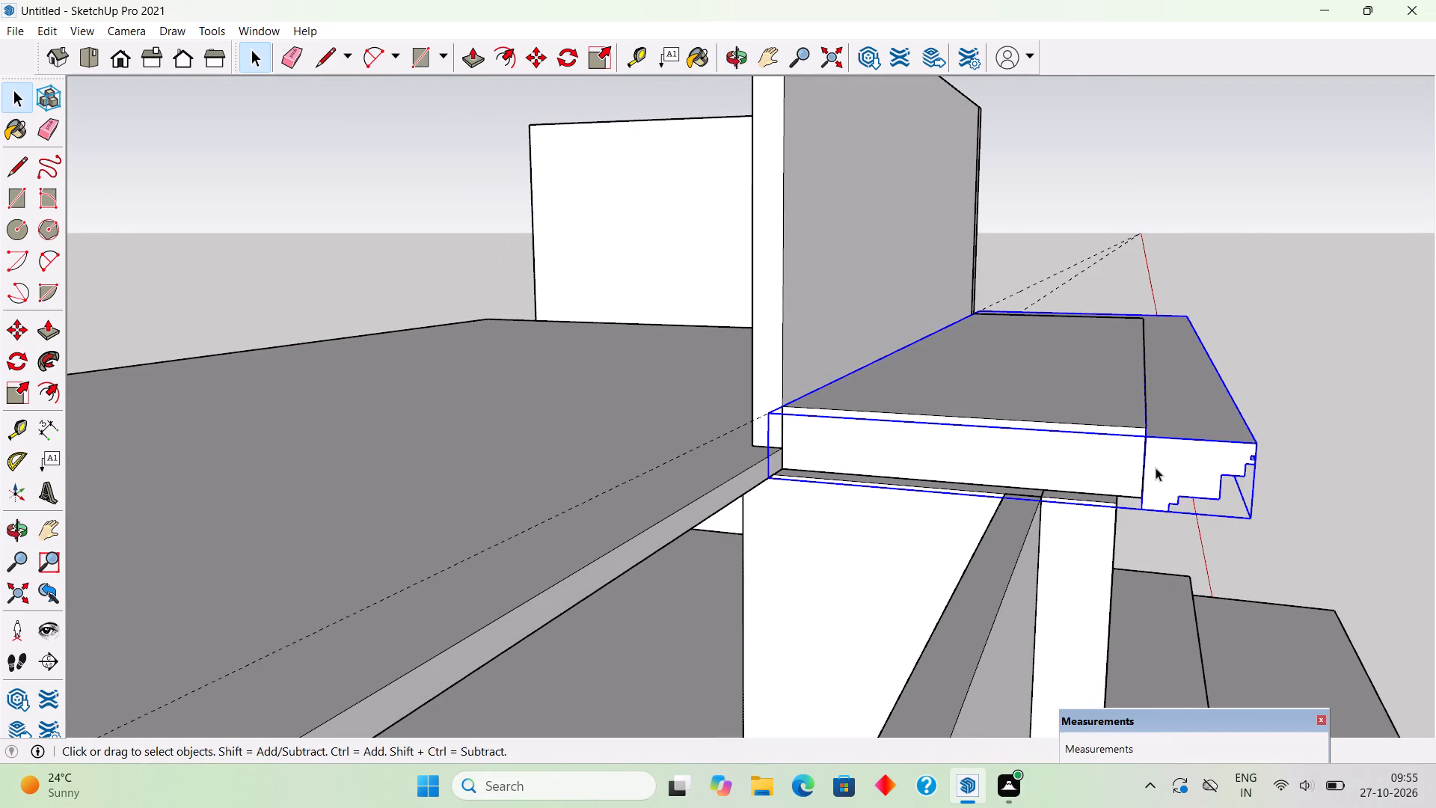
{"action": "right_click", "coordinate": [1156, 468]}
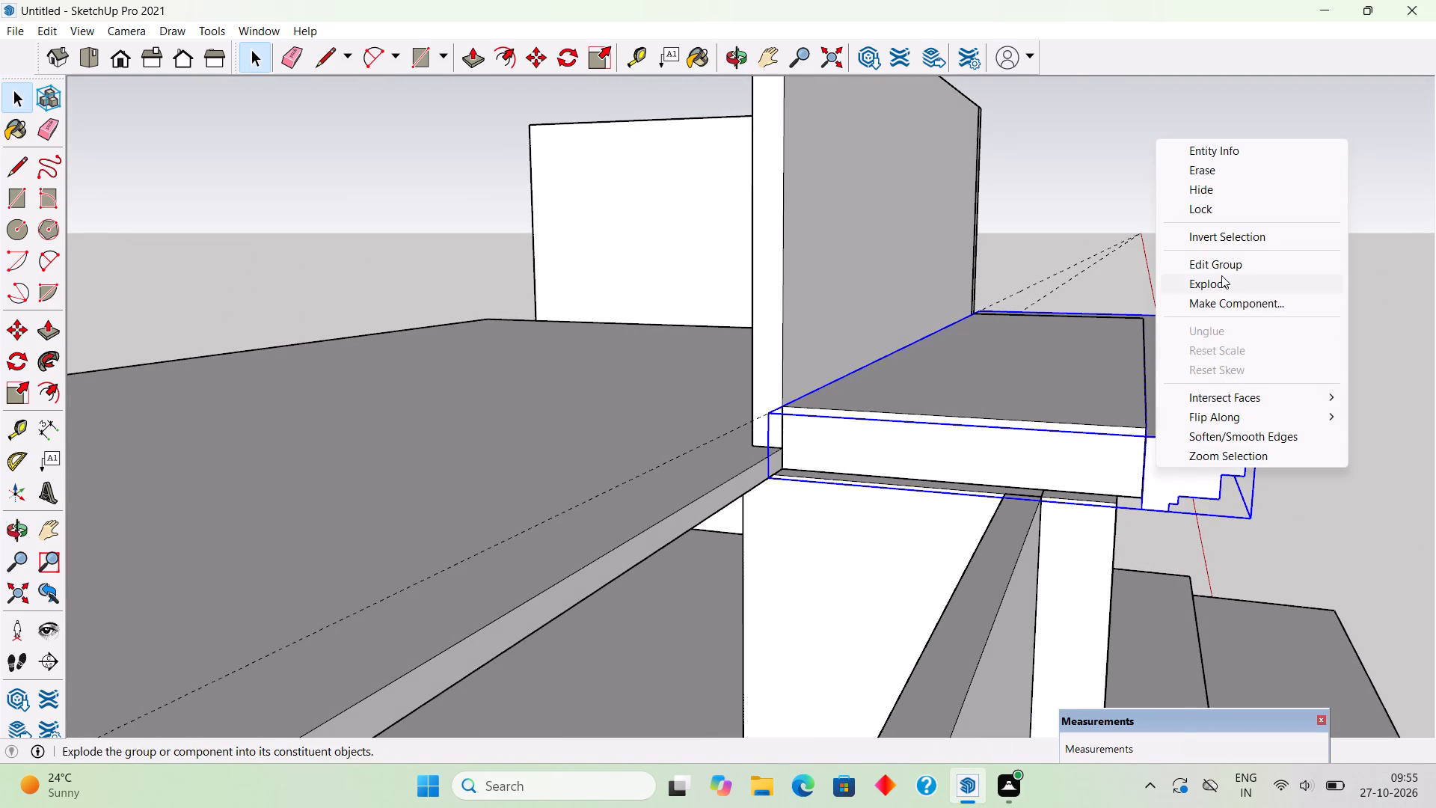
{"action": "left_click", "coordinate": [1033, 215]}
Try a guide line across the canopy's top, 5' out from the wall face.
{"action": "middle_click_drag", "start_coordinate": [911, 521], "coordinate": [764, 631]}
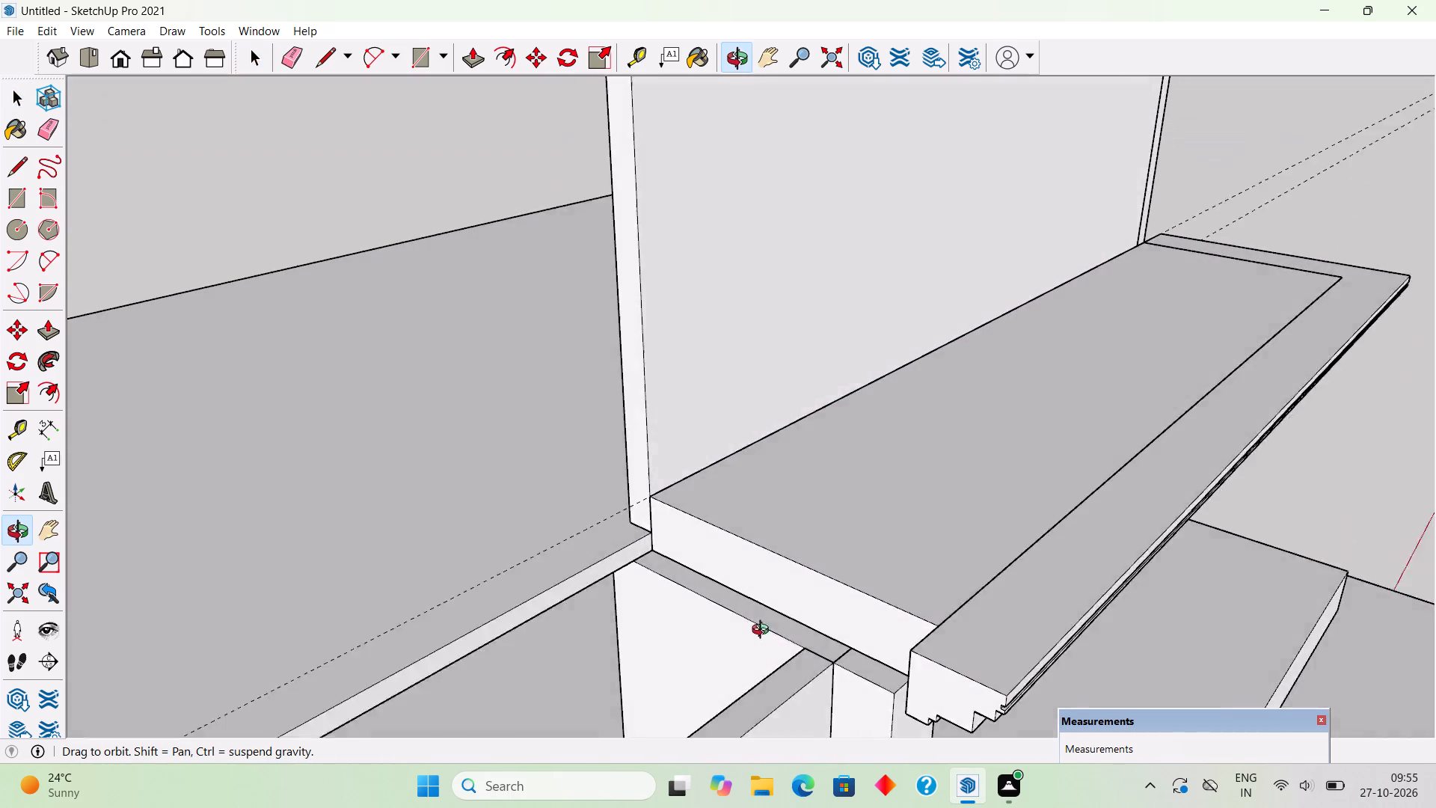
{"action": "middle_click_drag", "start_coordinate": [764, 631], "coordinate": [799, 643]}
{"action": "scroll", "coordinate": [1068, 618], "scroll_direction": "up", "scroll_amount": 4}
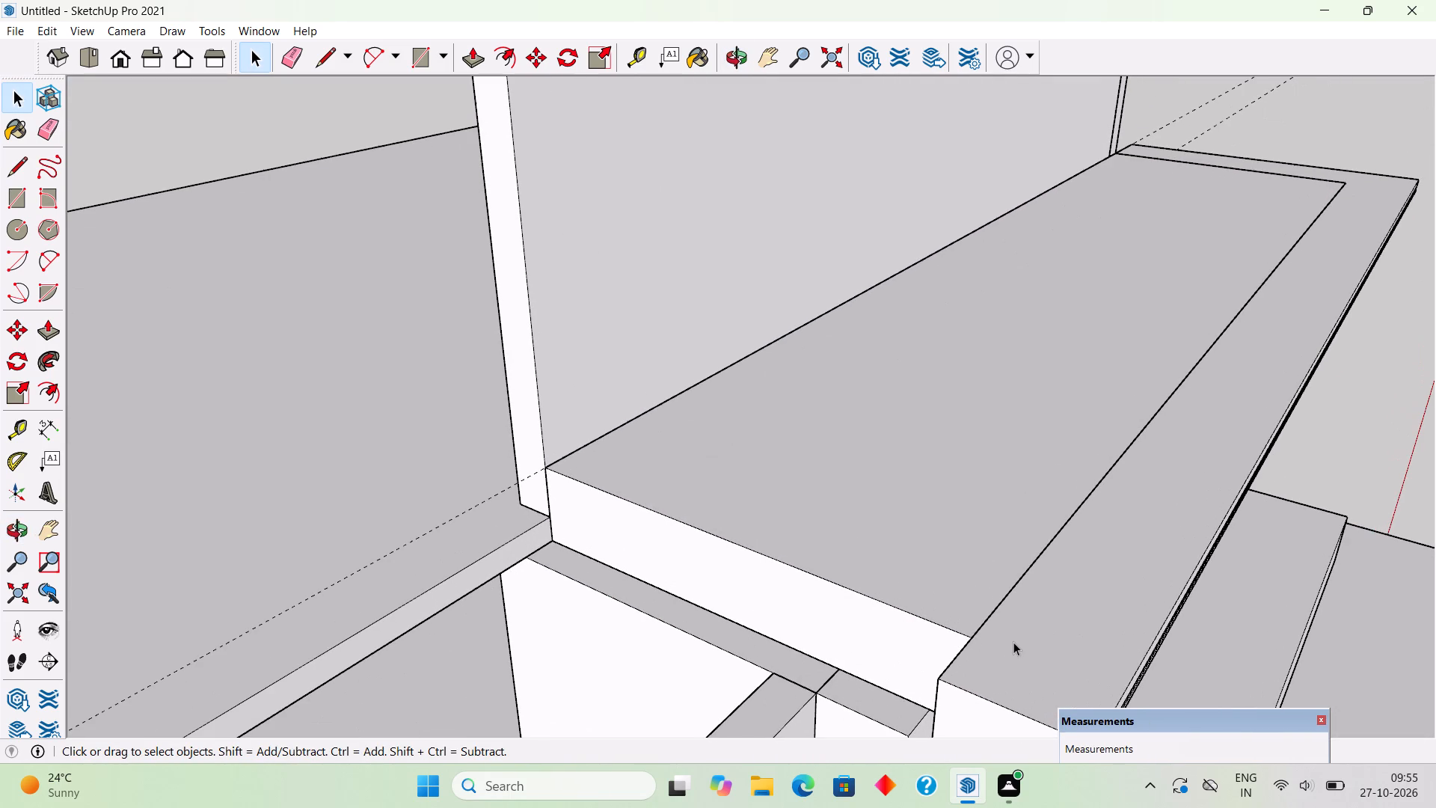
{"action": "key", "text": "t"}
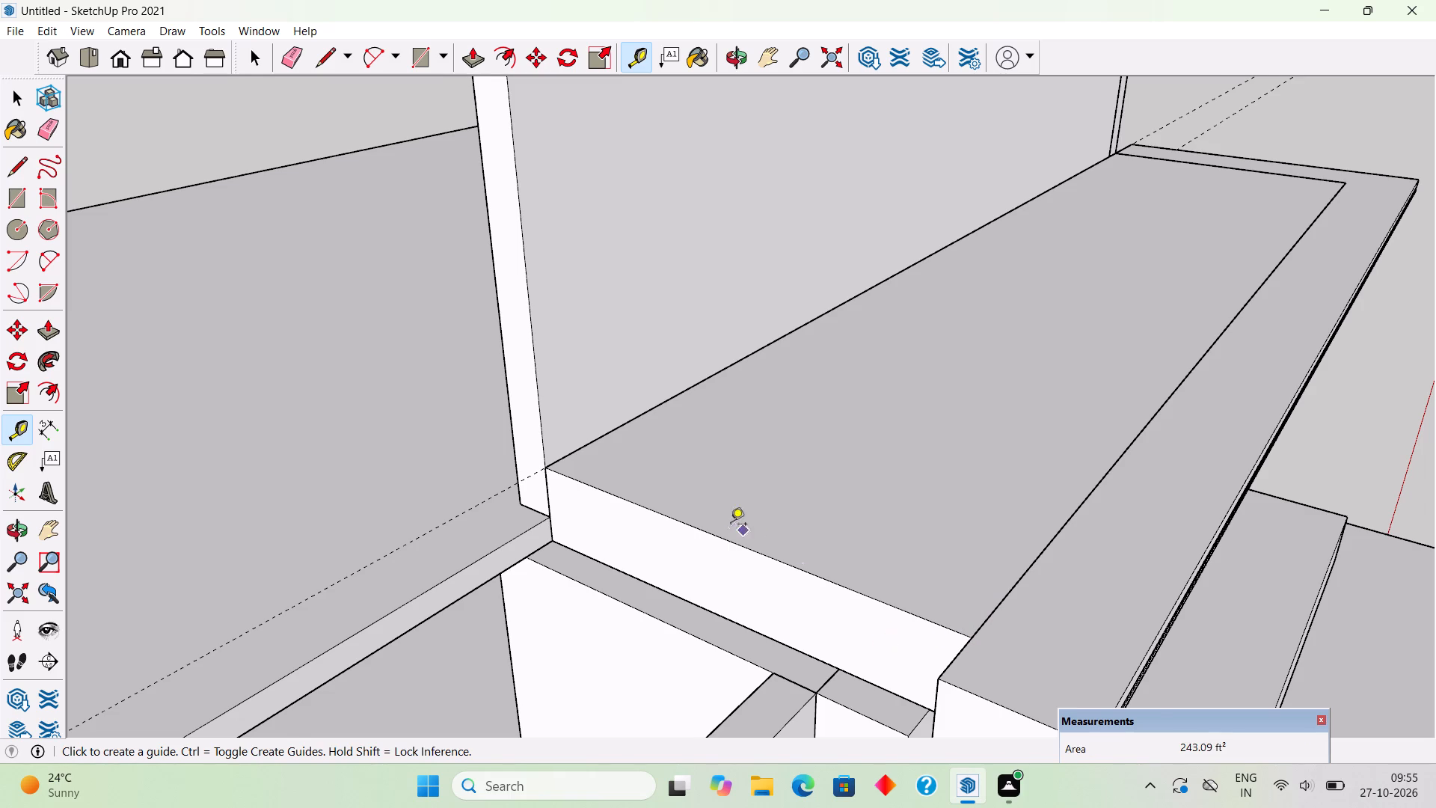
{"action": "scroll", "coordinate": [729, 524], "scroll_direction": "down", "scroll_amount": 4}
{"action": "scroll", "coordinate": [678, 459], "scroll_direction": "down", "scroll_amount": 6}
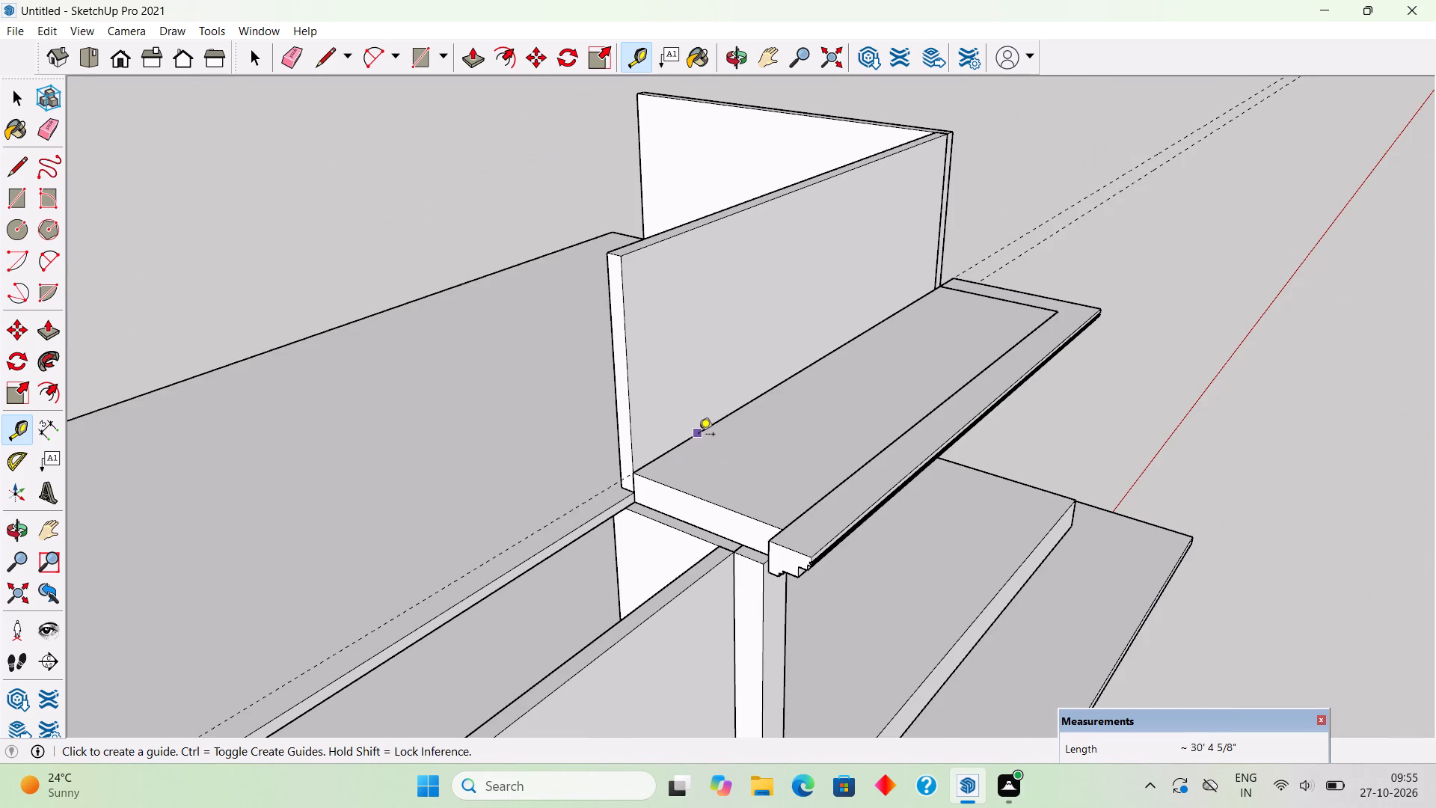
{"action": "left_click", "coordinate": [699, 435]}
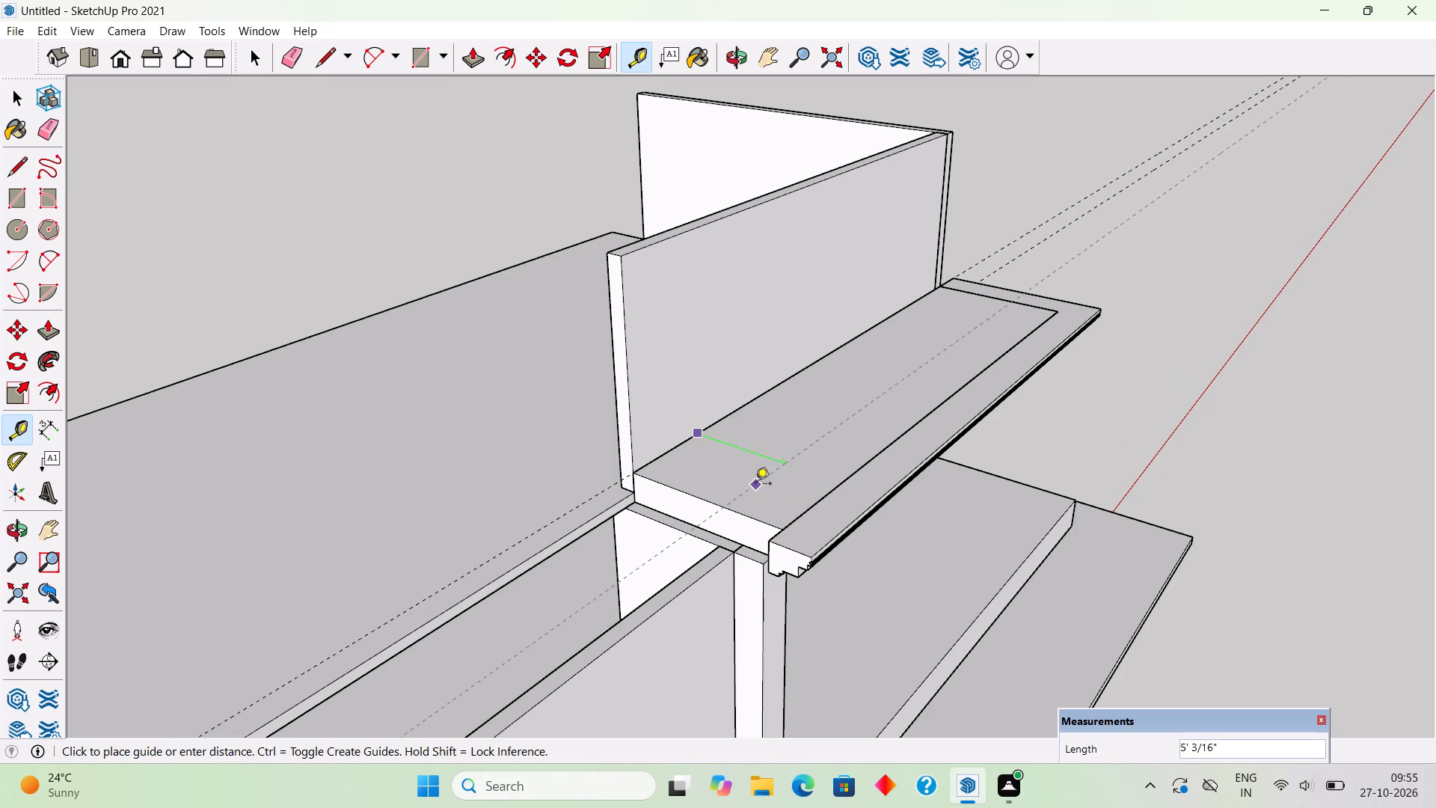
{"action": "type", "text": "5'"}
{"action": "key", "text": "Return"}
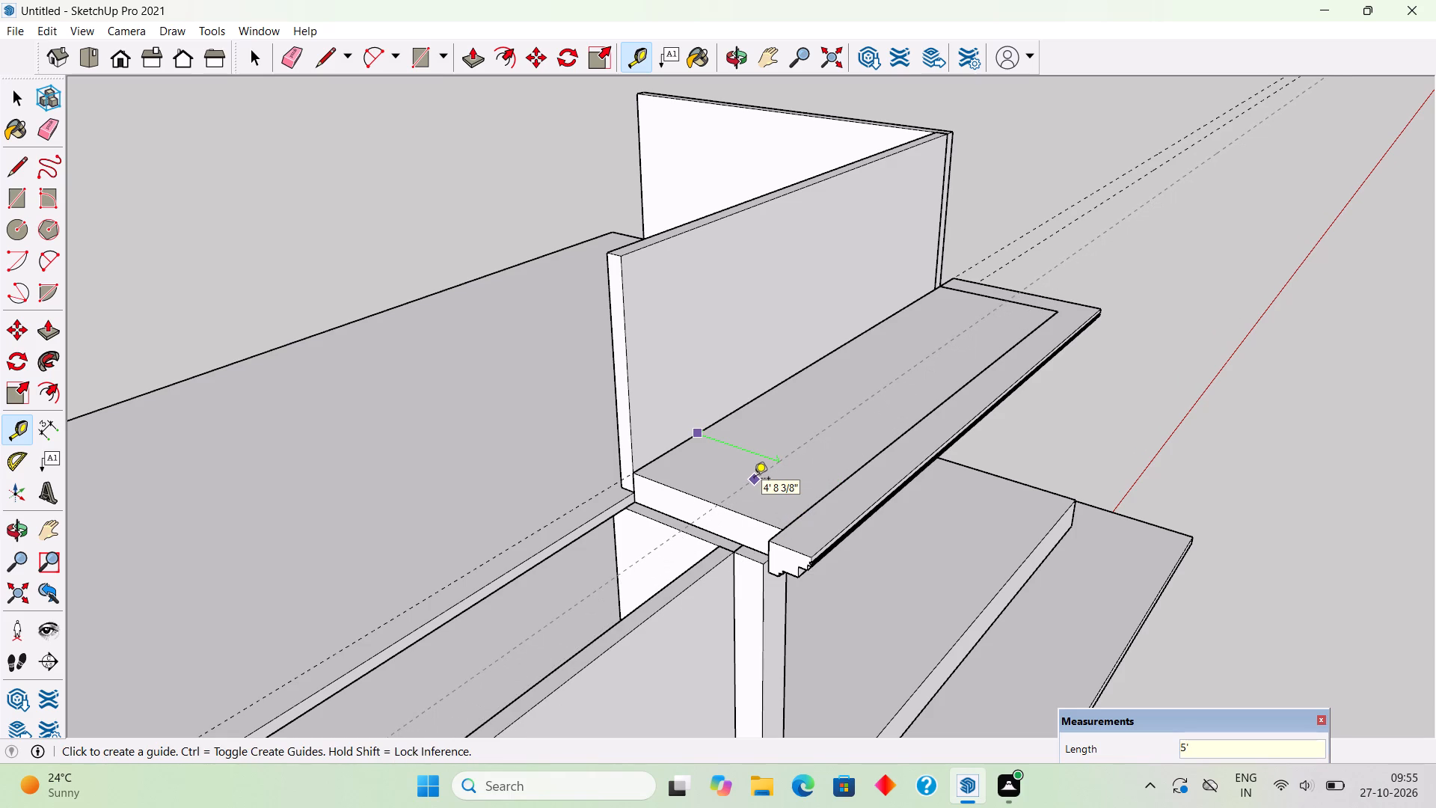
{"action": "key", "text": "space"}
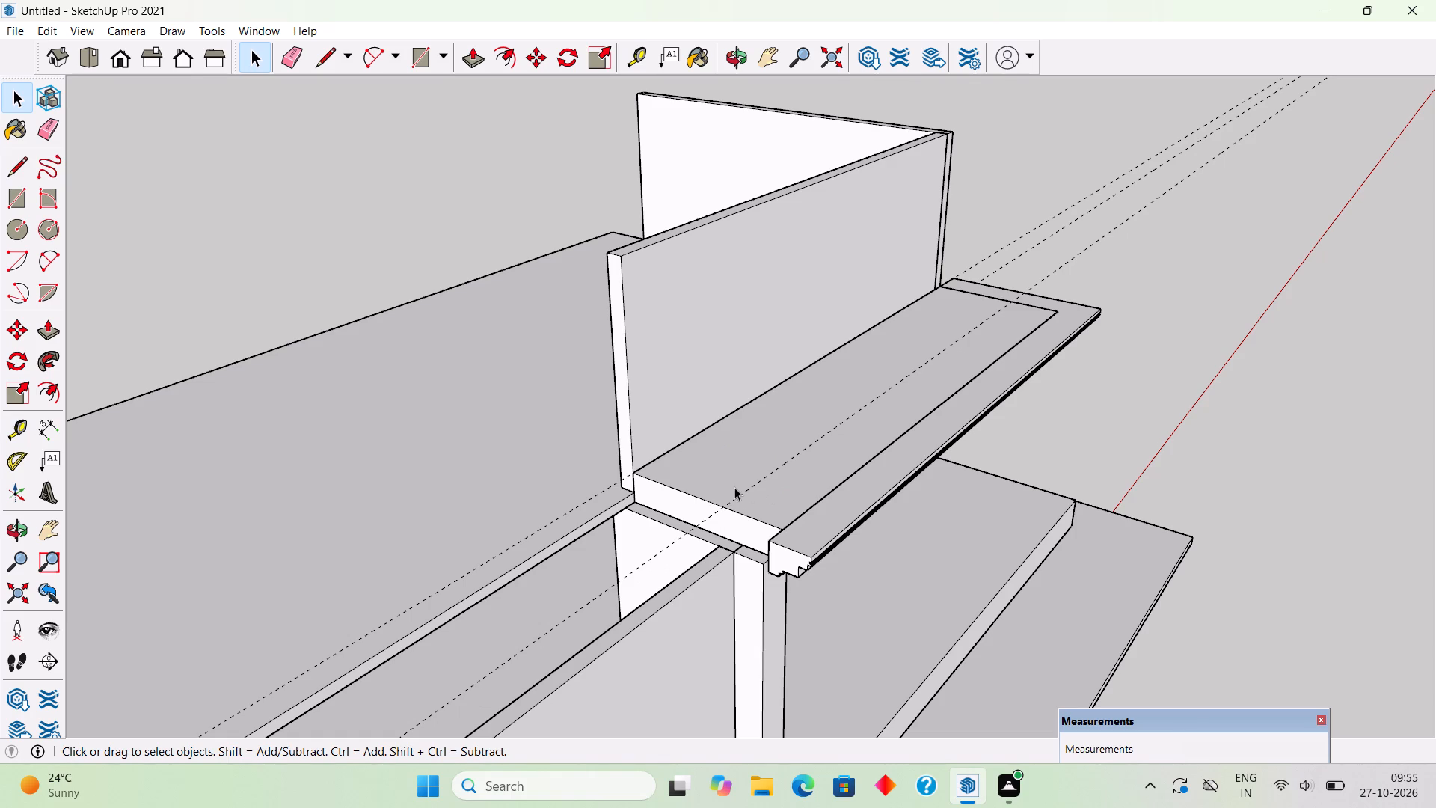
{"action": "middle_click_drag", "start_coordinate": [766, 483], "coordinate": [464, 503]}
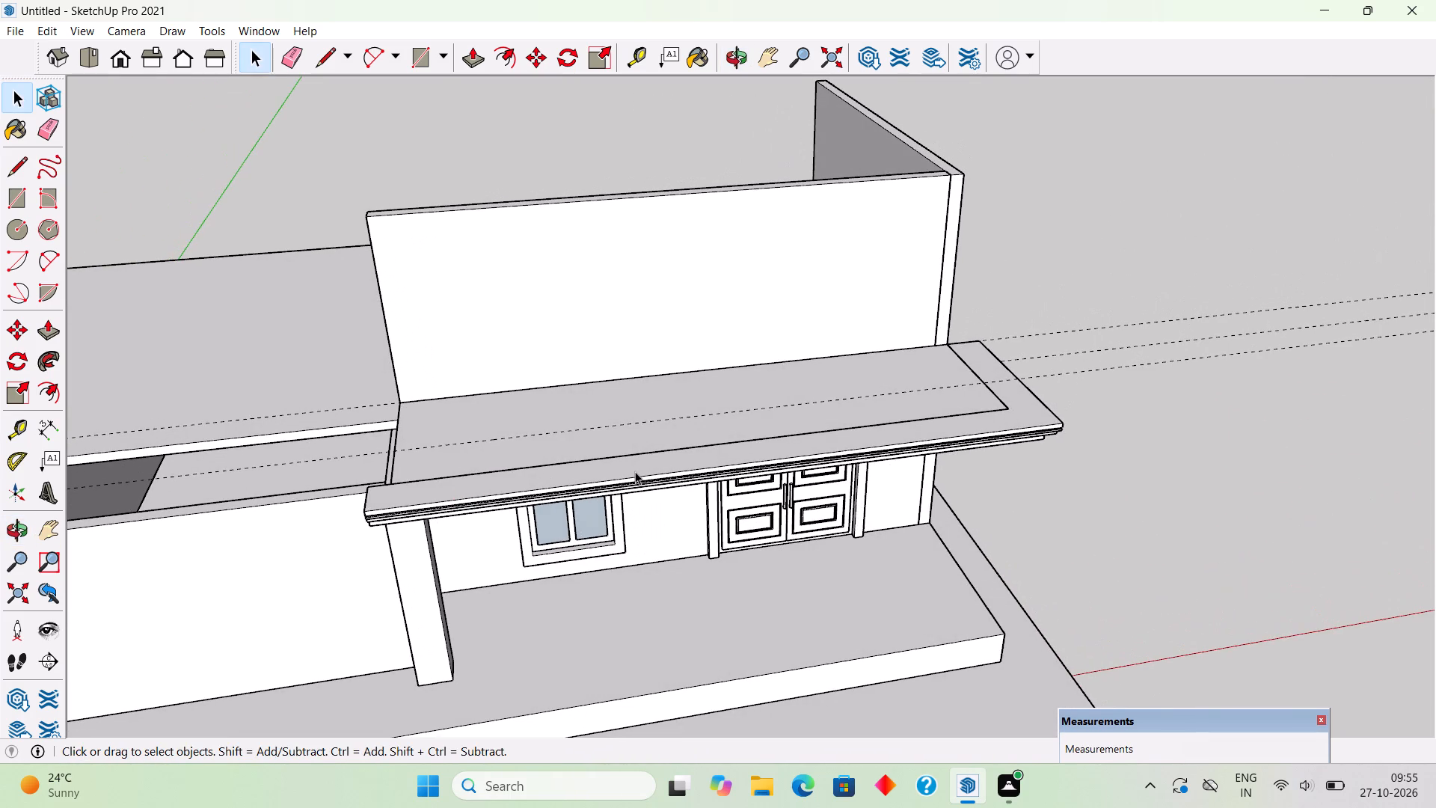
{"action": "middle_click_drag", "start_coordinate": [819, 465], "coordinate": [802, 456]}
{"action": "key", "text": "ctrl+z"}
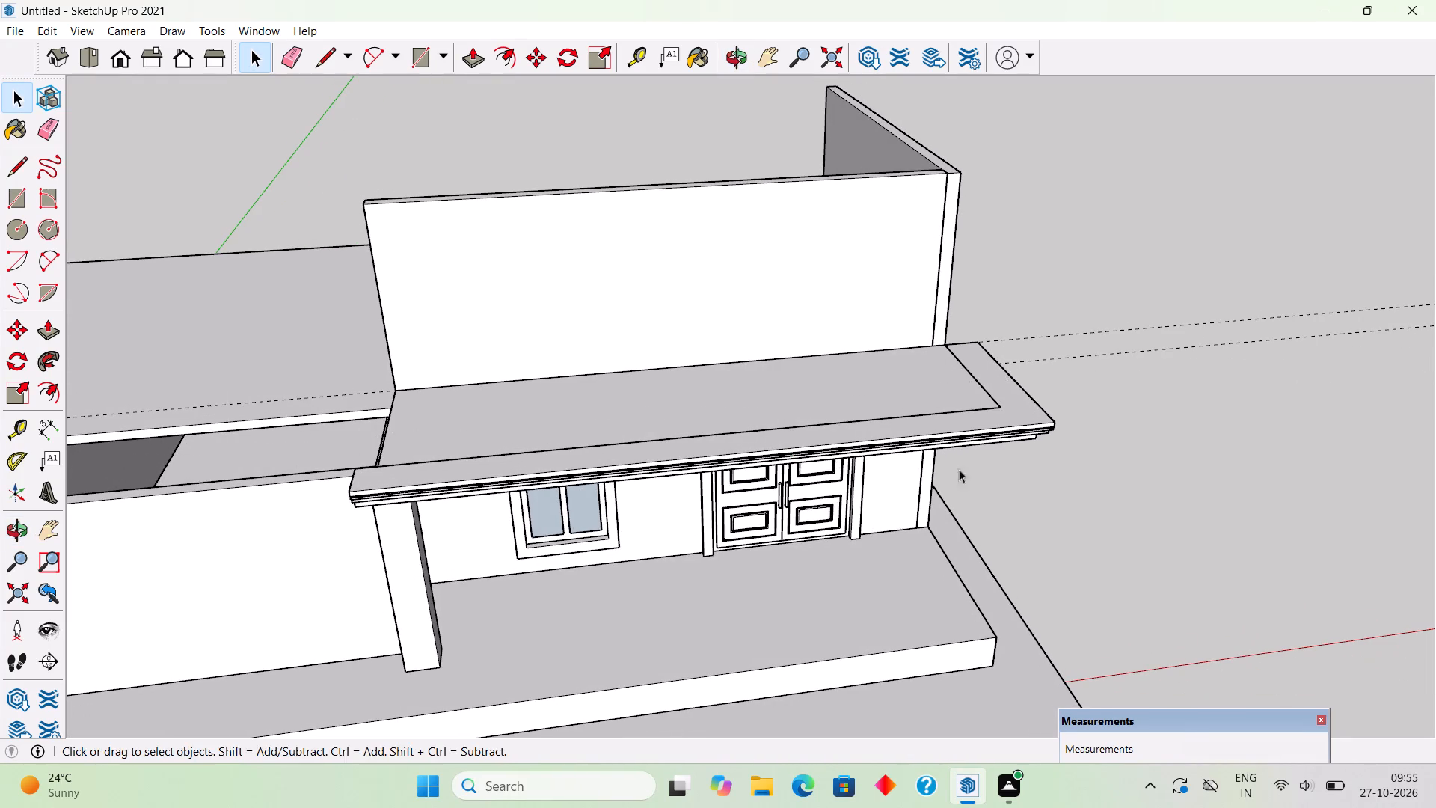
Move the canopy group with its stepped moulding straight down 6".
{"action": "middle_click_drag", "start_coordinate": [918, 426], "coordinate": [550, 245]}
{"action": "scroll", "coordinate": [773, 301], "scroll_direction": "up", "scroll_amount": 5}
{"action": "left_click", "coordinate": [777, 304]}
{"action": "middle_click_drag", "start_coordinate": [761, 361], "coordinate": [451, 423]}
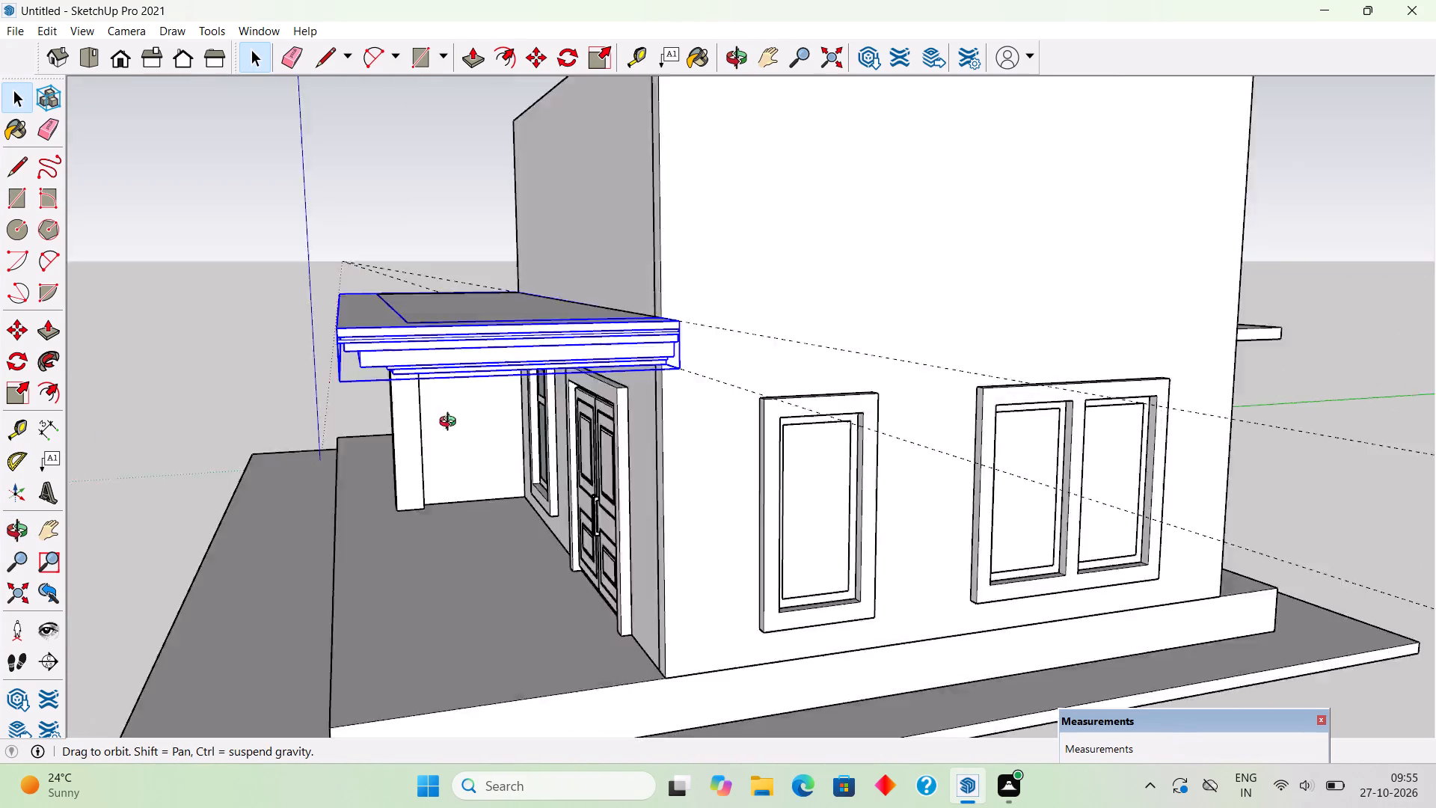
{"action": "middle_click_drag", "start_coordinate": [451, 423], "coordinate": [360, 472]}
{"action": "scroll", "coordinate": [478, 376], "scroll_direction": "up", "scroll_amount": 9}
{"action": "left_click", "coordinate": [567, 310]}
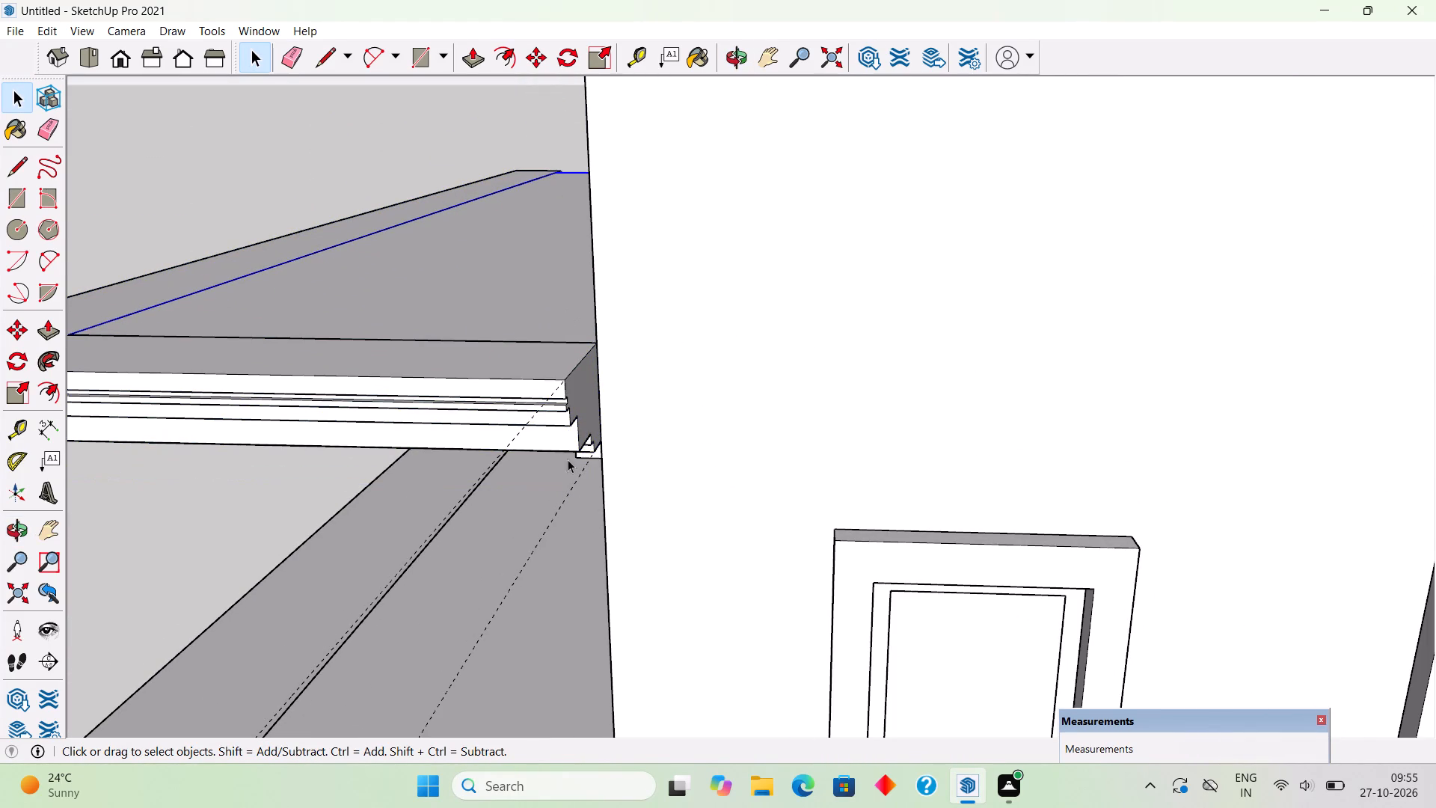
{"action": "left_click", "coordinate": [507, 398], "text": "ctrl"}
{"action": "scroll", "coordinate": [556, 477], "scroll_direction": "up", "scroll_amount": 5, "text": "ctrl"}
{"action": "scroll", "coordinate": [693, 521], "scroll_direction": "down", "scroll_amount": 3, "text": "ctrl"}
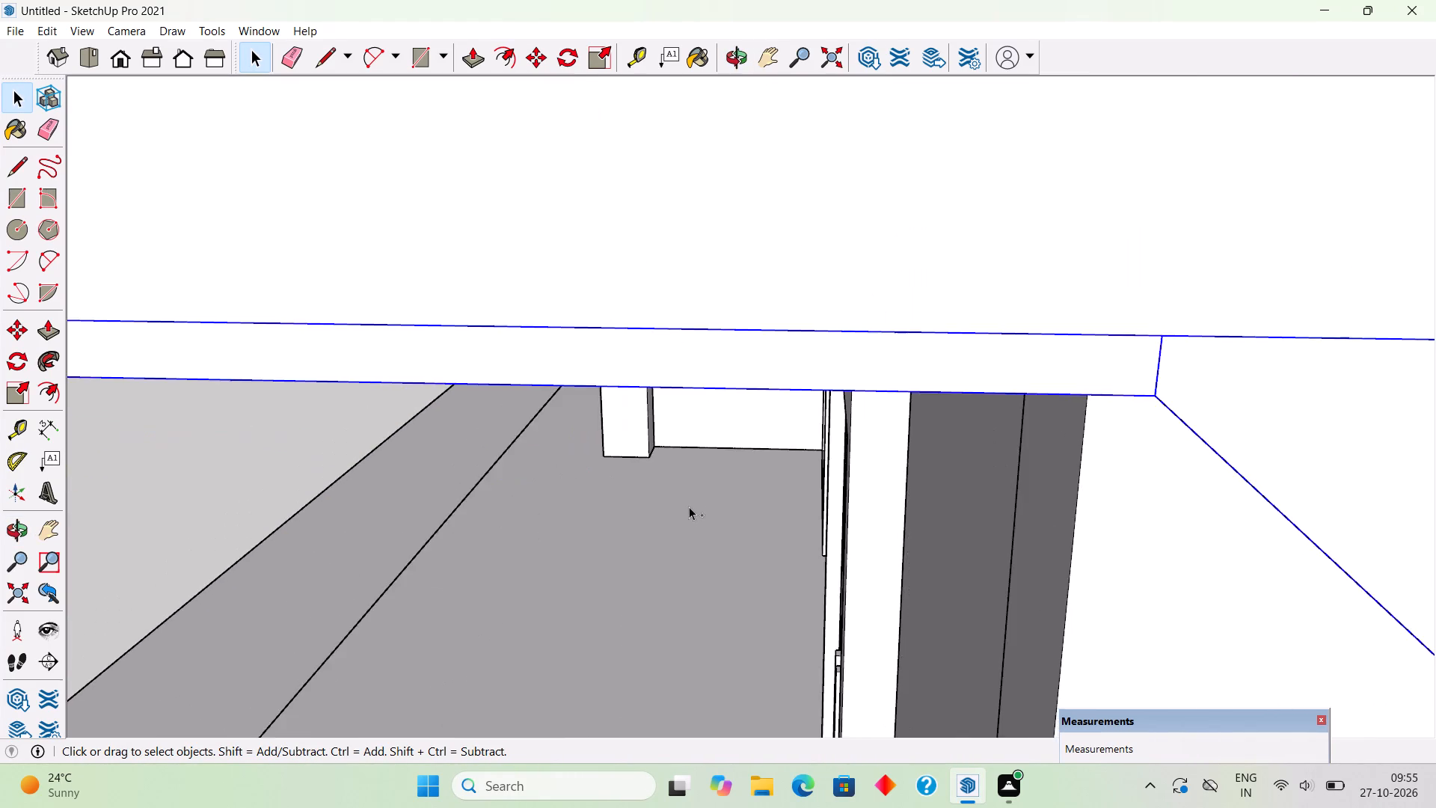
{"action": "scroll", "coordinate": [689, 506], "scroll_direction": "down", "scroll_amount": 4, "text": "ctrl"}
{"action": "middle_click_drag", "start_coordinate": [791, 456], "coordinate": [1010, 250], "text": "ctrl"}
{"action": "scroll", "coordinate": [829, 394], "scroll_direction": "up", "scroll_amount": 5}
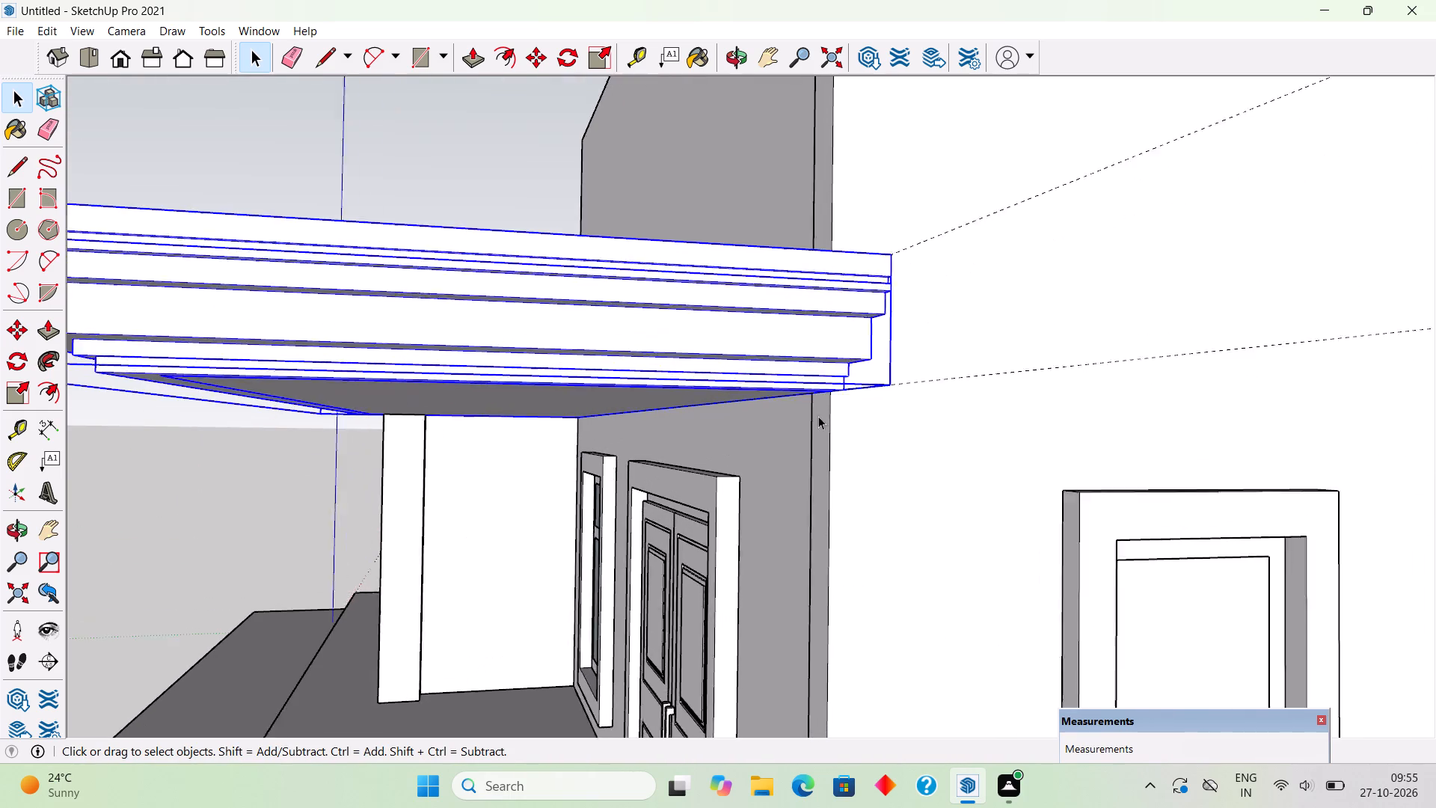
{"action": "middle_click_drag", "start_coordinate": [828, 397], "coordinate": [841, 352]}
{"action": "scroll", "coordinate": [854, 375], "scroll_direction": "up", "scroll_amount": 2}
{"action": "key", "text": "m"}
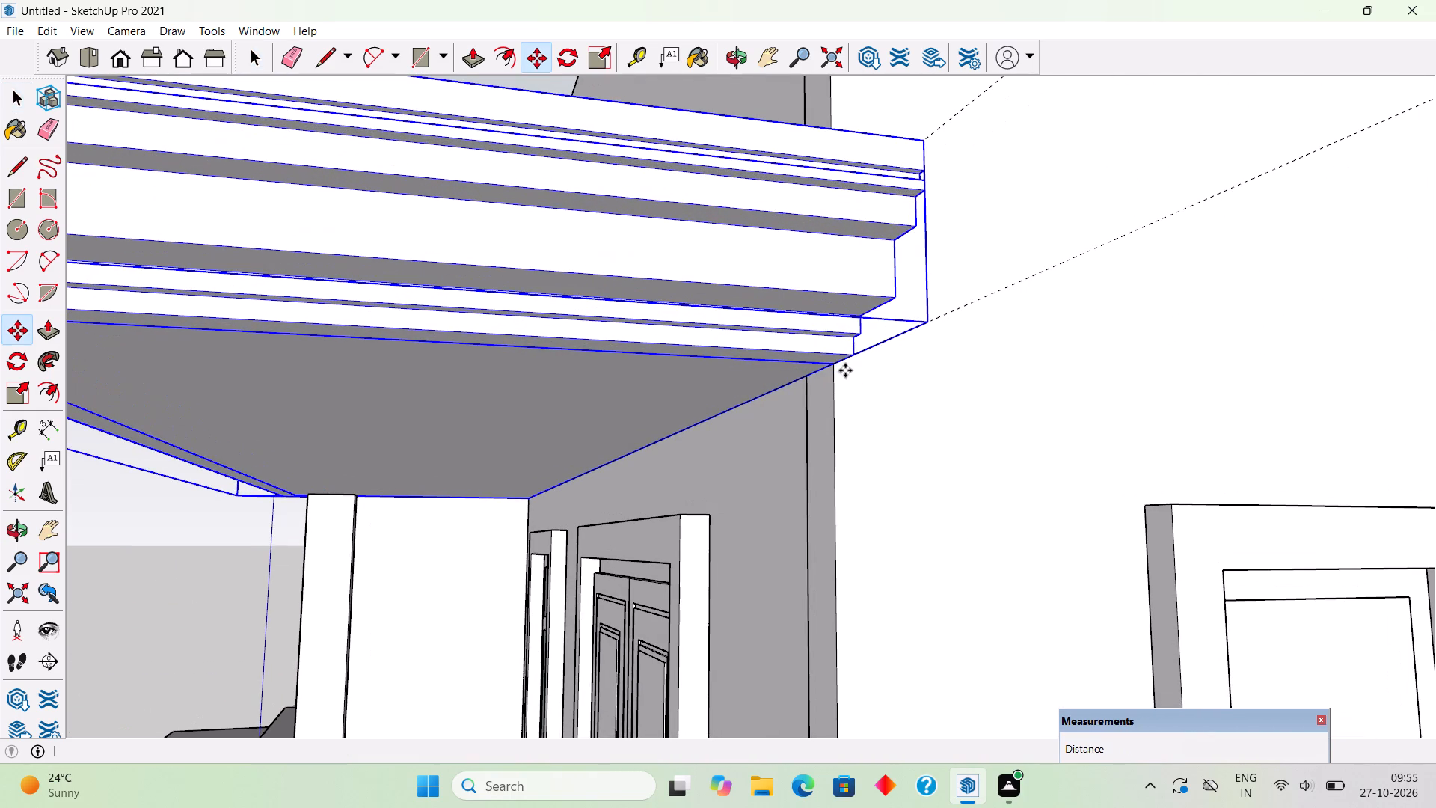
{"action": "left_click", "coordinate": [829, 367]}
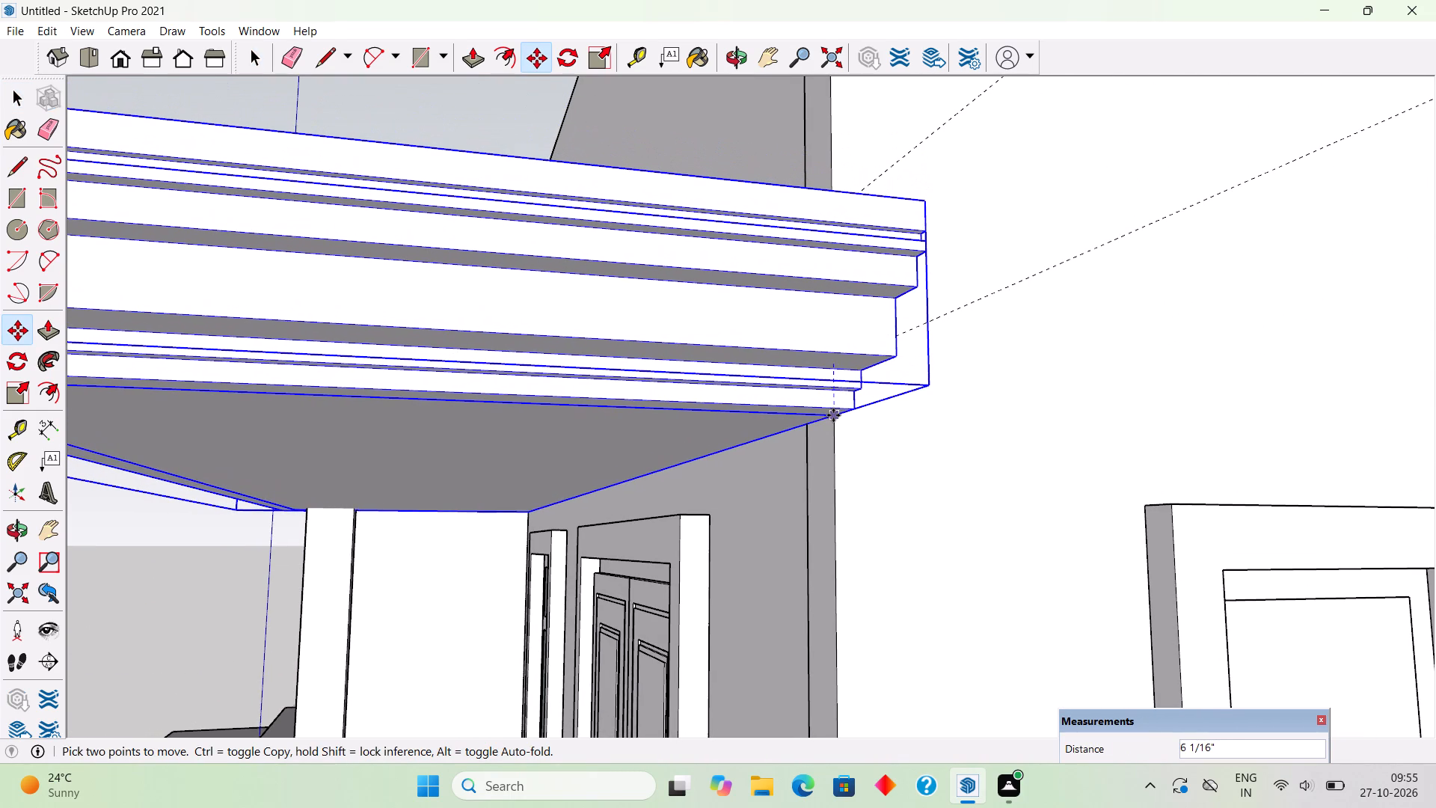
{"action": "type", "text": "6\""}
{"action": "key", "text": "Return"}
{"action": "key", "text": "space"}
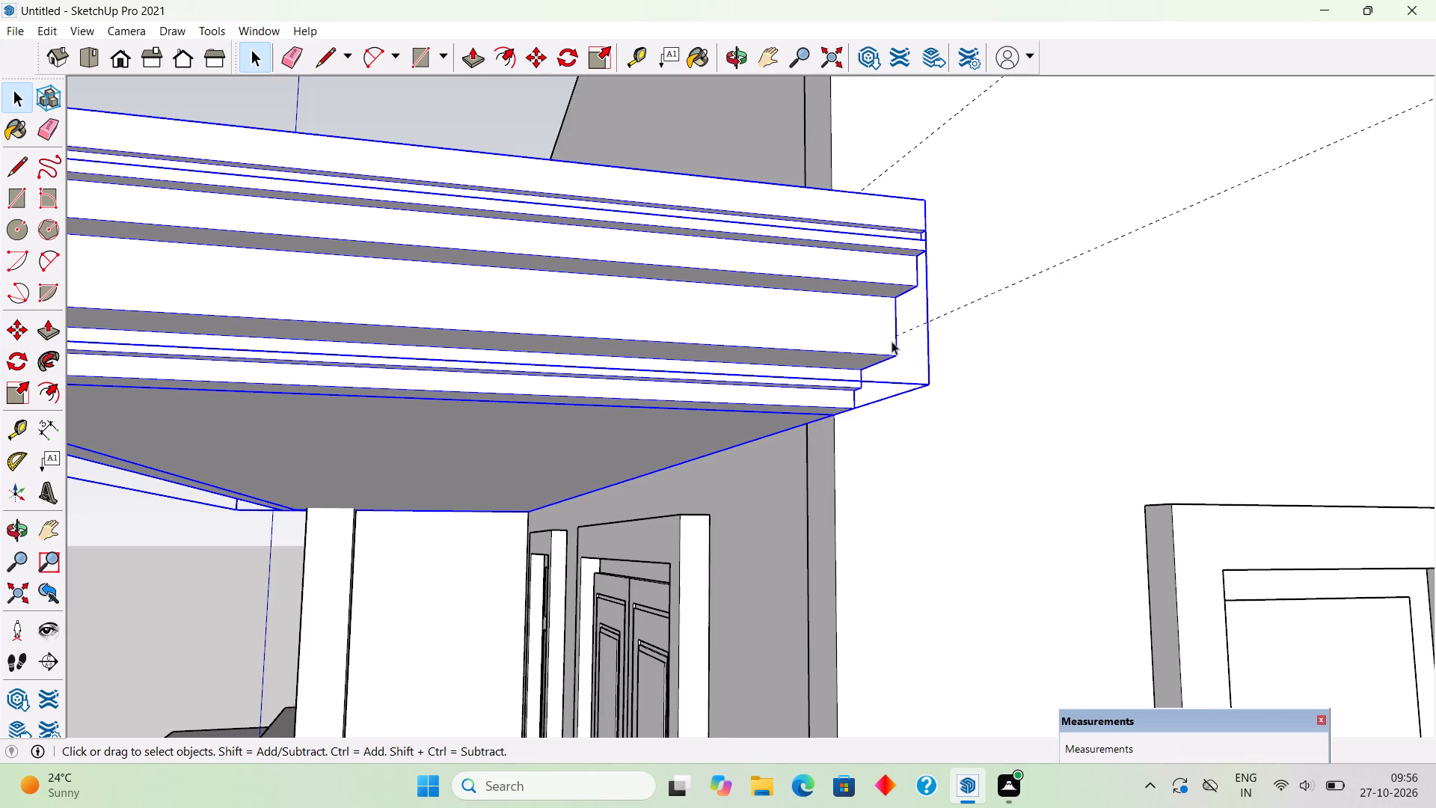
{"action": "scroll", "coordinate": [892, 340], "scroll_direction": "down", "scroll_amount": 16}
{"action": "left_click", "coordinate": [353, 304]}
Delete the upper front wall group that stands on the roof edge behind the canopy.
{"action": "middle_click_drag", "start_coordinate": [670, 481], "coordinate": [710, 542]}
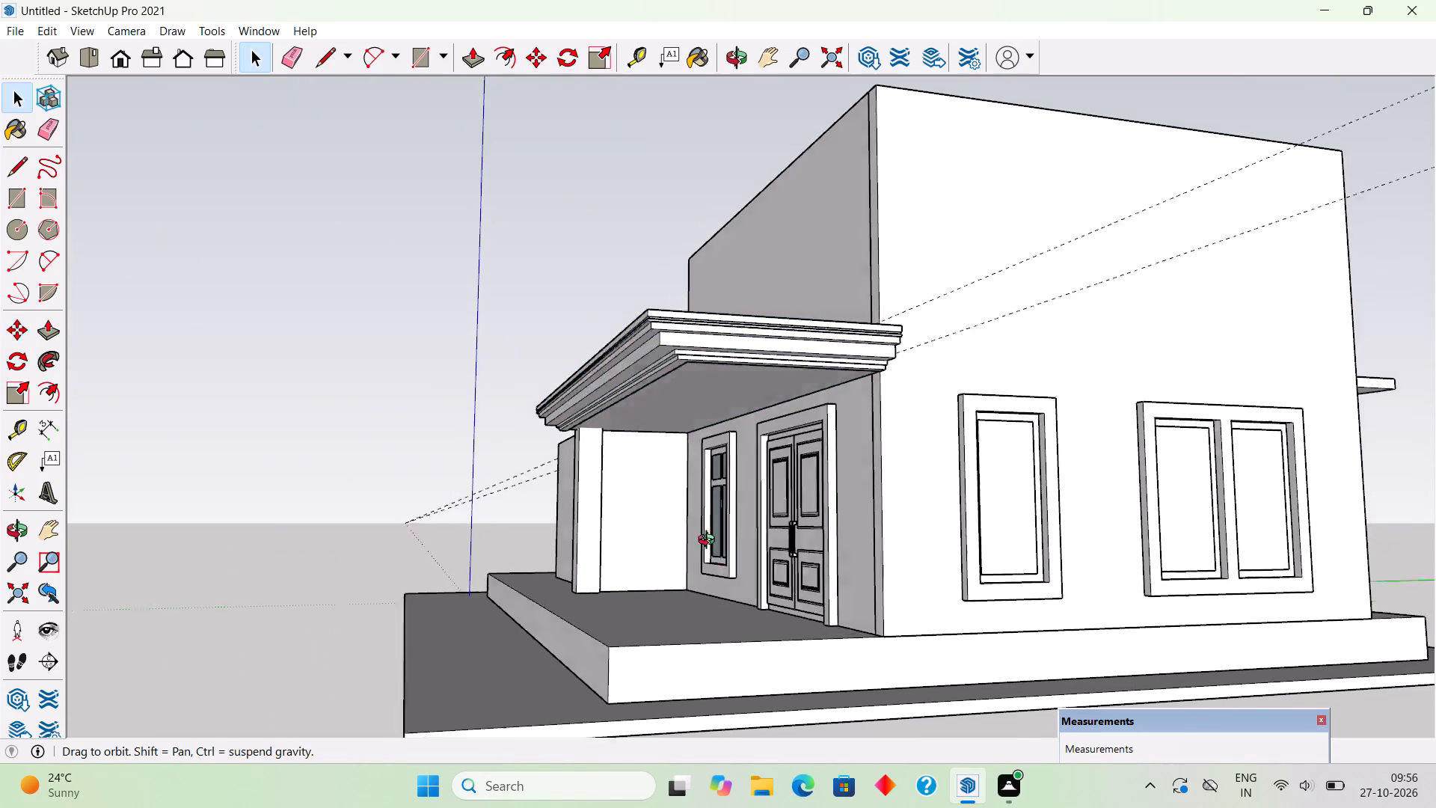
{"action": "middle_click_drag", "start_coordinate": [710, 542], "coordinate": [1280, 690]}
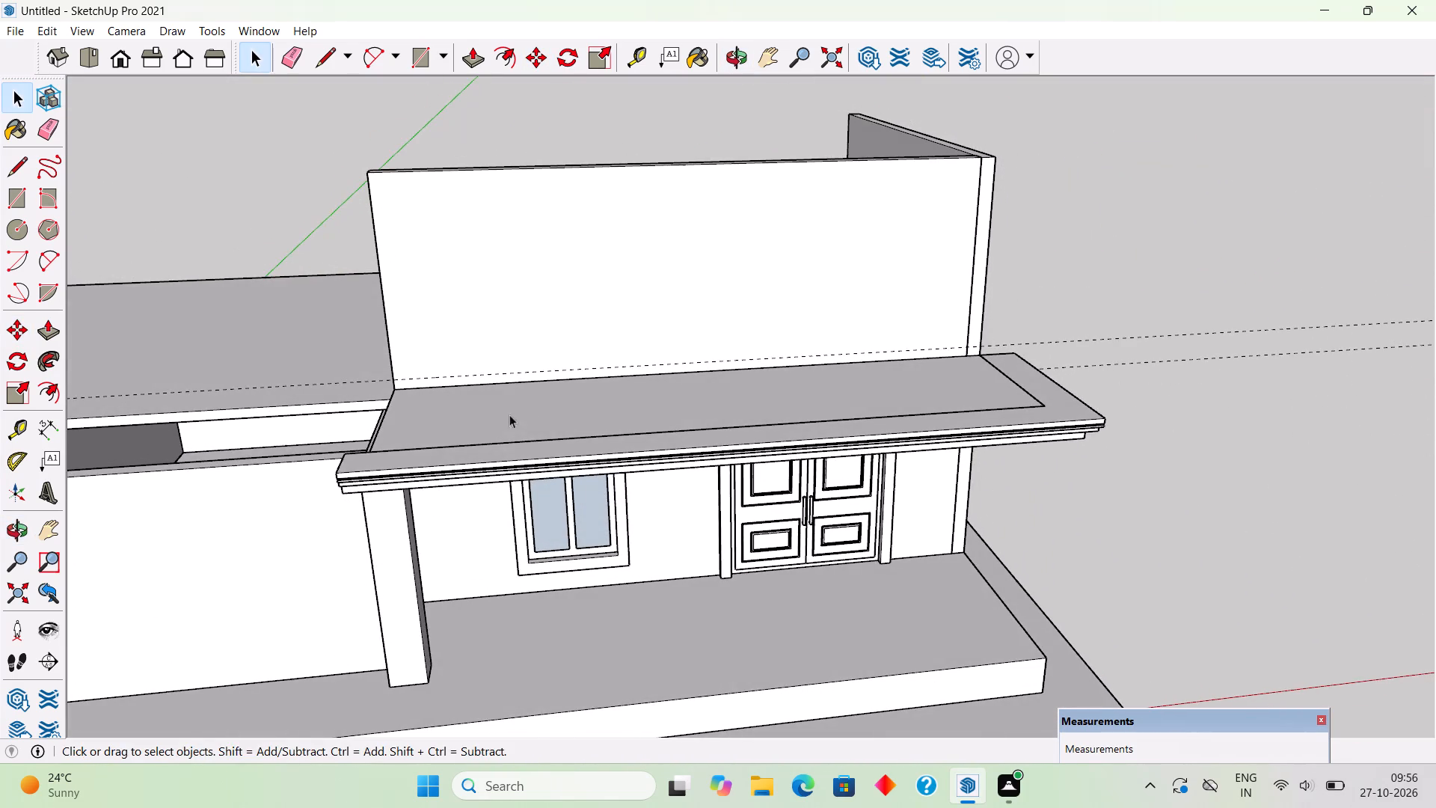
{"action": "middle_click_drag", "start_coordinate": [334, 391], "coordinate": [447, 395]}
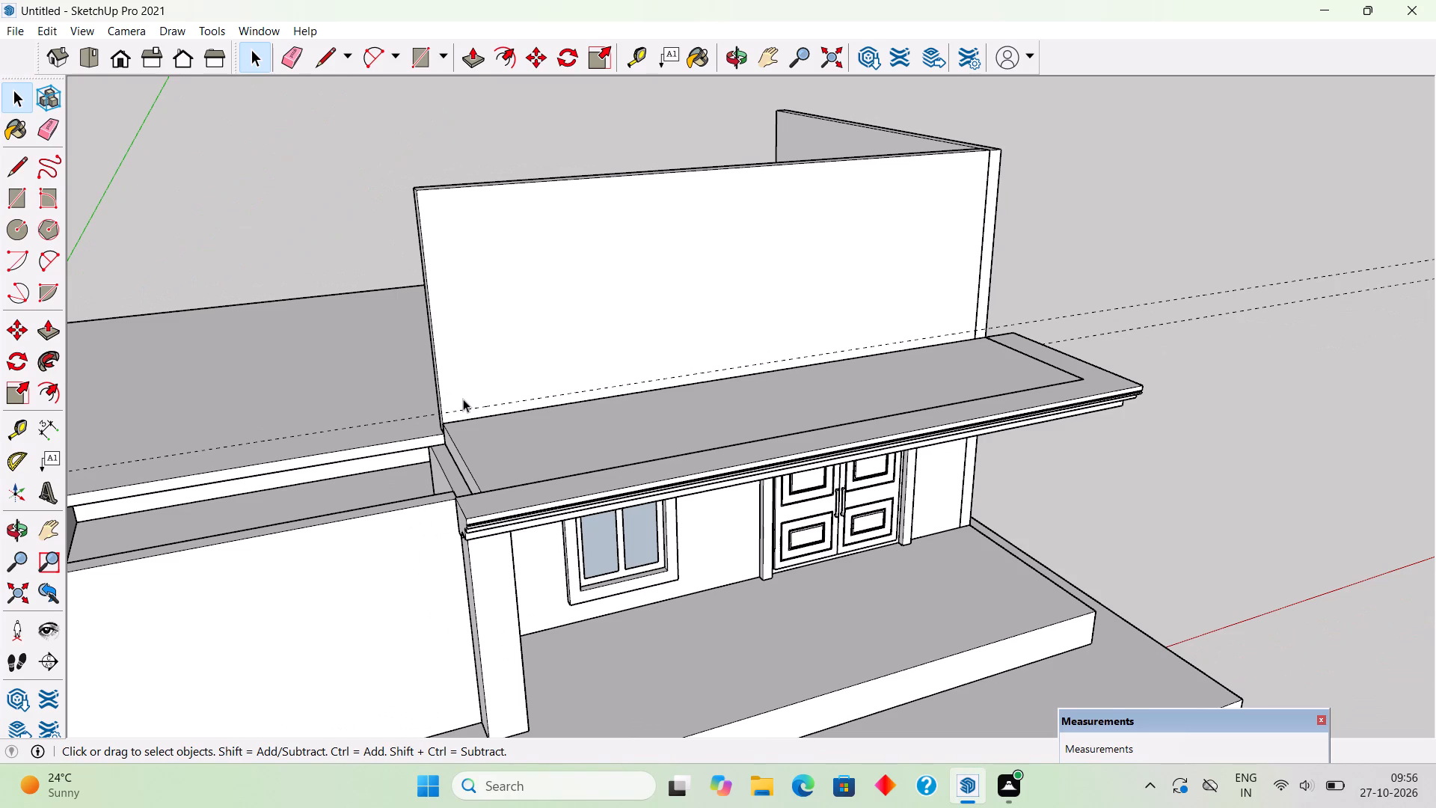
{"action": "middle_click_drag", "start_coordinate": [537, 355], "coordinate": [861, 339]}
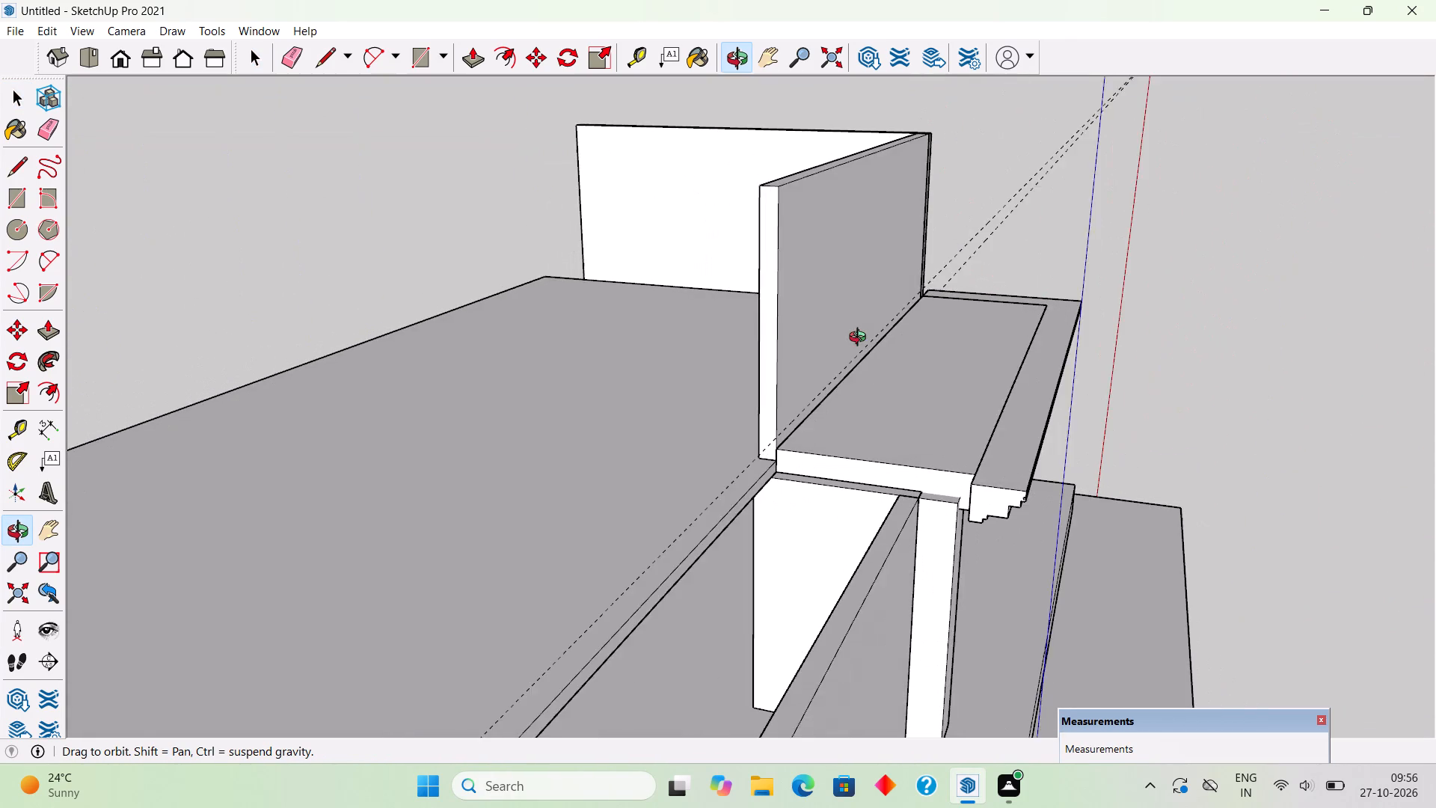
{"action": "middle_click_drag", "start_coordinate": [861, 339], "coordinate": [860, 336]}
{"action": "left_click", "coordinate": [832, 321]}
{"action": "right_click", "coordinate": [832, 321]}
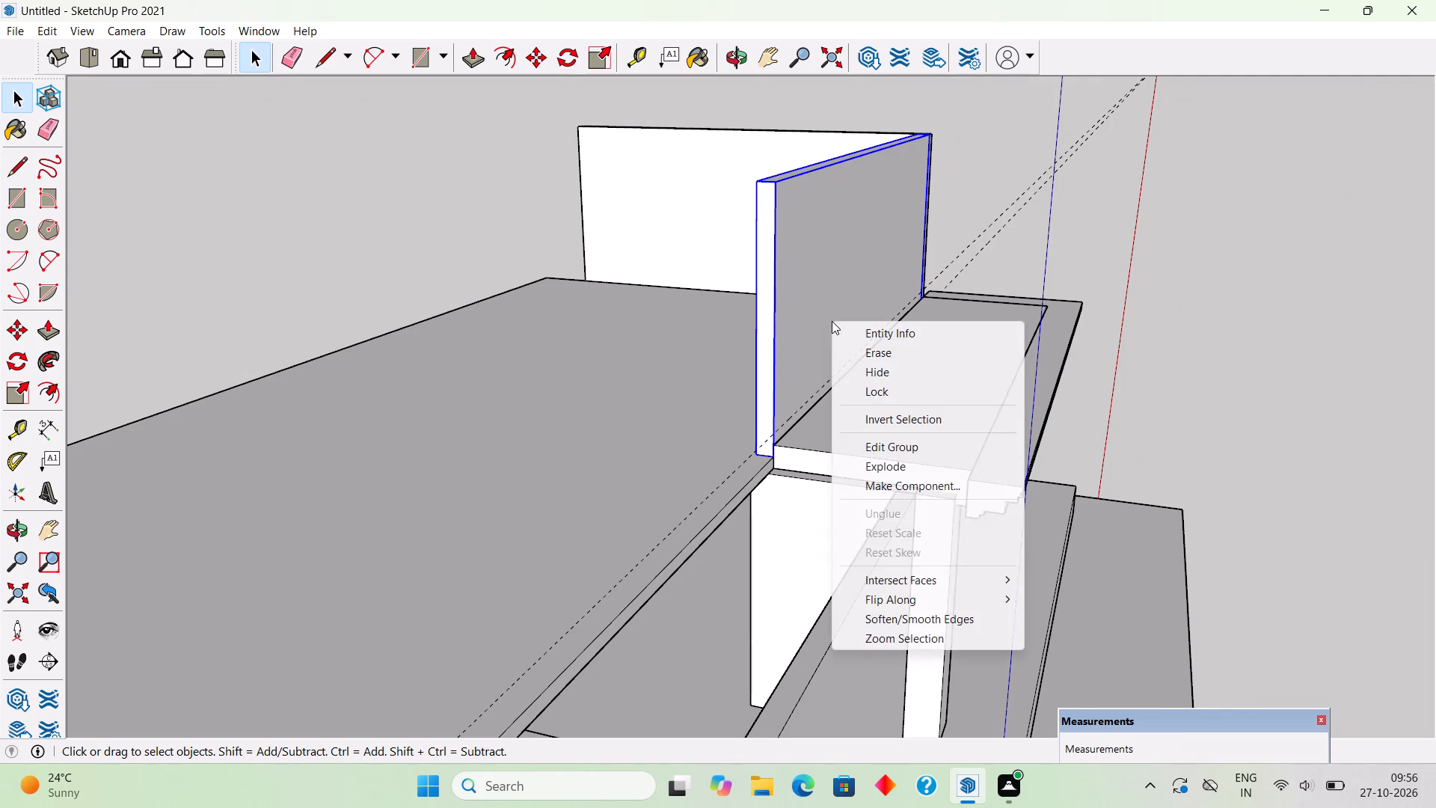
{"action": "left_click", "coordinate": [868, 242]}
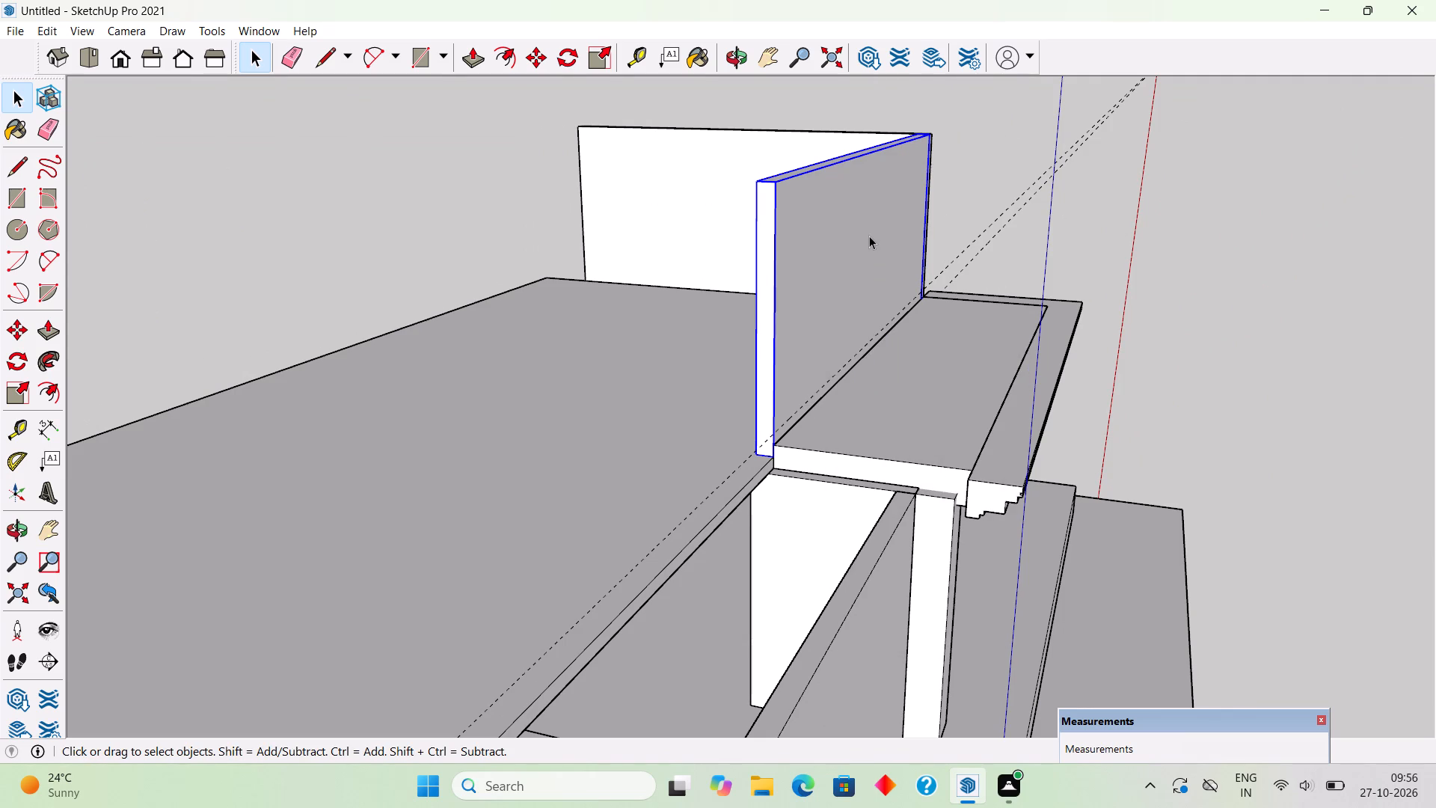
{"action": "key", "text": "Delete"}
Inside the roof slab group, push/pull the top face upward 6".
{"action": "scroll", "coordinate": [844, 343], "scroll_direction": "down", "scroll_amount": 3}
{"action": "middle_click_drag", "start_coordinate": [834, 362], "coordinate": [1101, 389]}
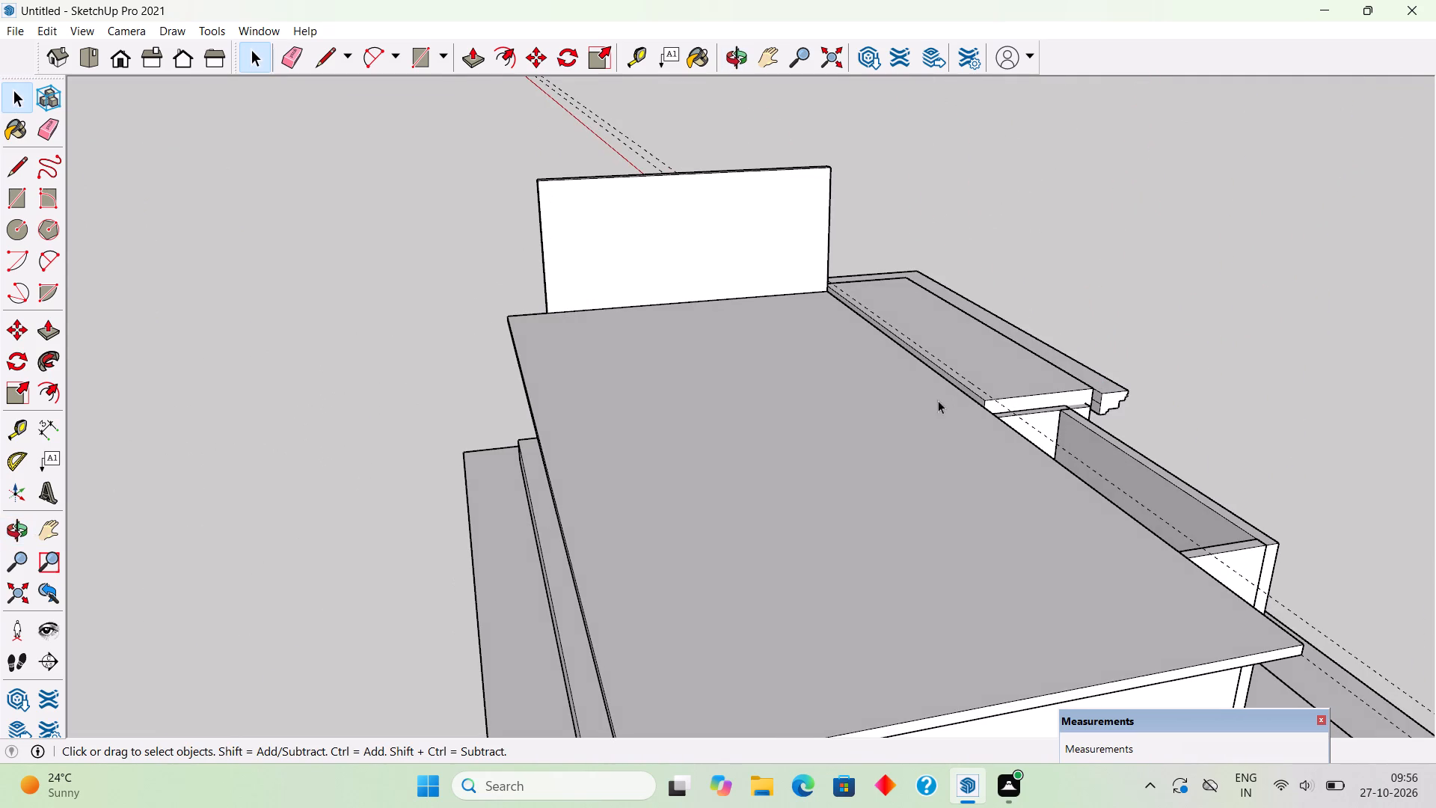
{"action": "left_click", "coordinate": [911, 405]}
{"action": "scroll", "coordinate": [911, 402], "scroll_direction": "up", "scroll_amount": 4}
{"action": "triple_click", "coordinate": [921, 383]}
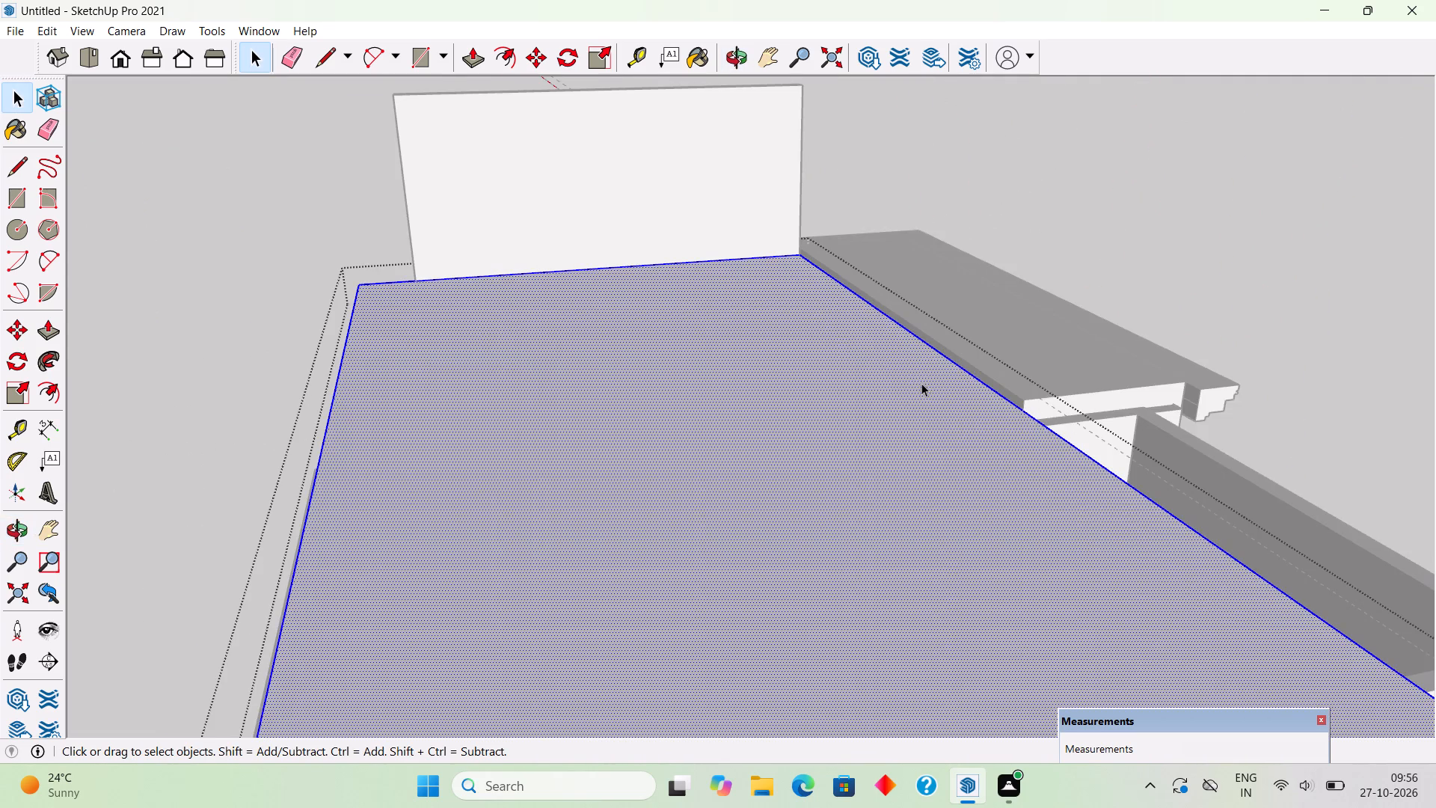
{"action": "middle_click_drag", "start_coordinate": [1028, 329], "coordinate": [849, 367]}
{"action": "key", "text": "p"}
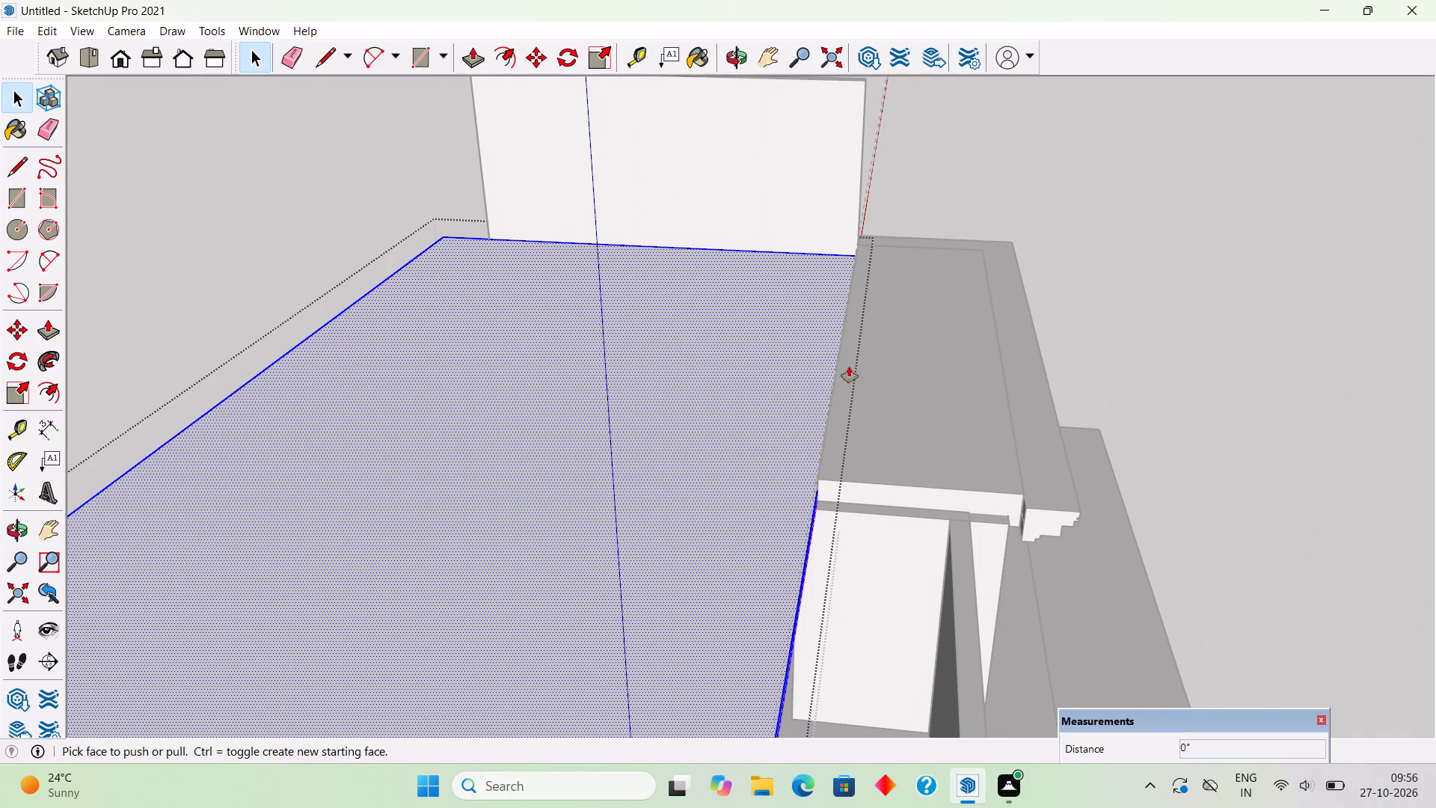
{"action": "left_click", "coordinate": [806, 377]}
{"action": "left_click", "coordinate": [841, 379]}
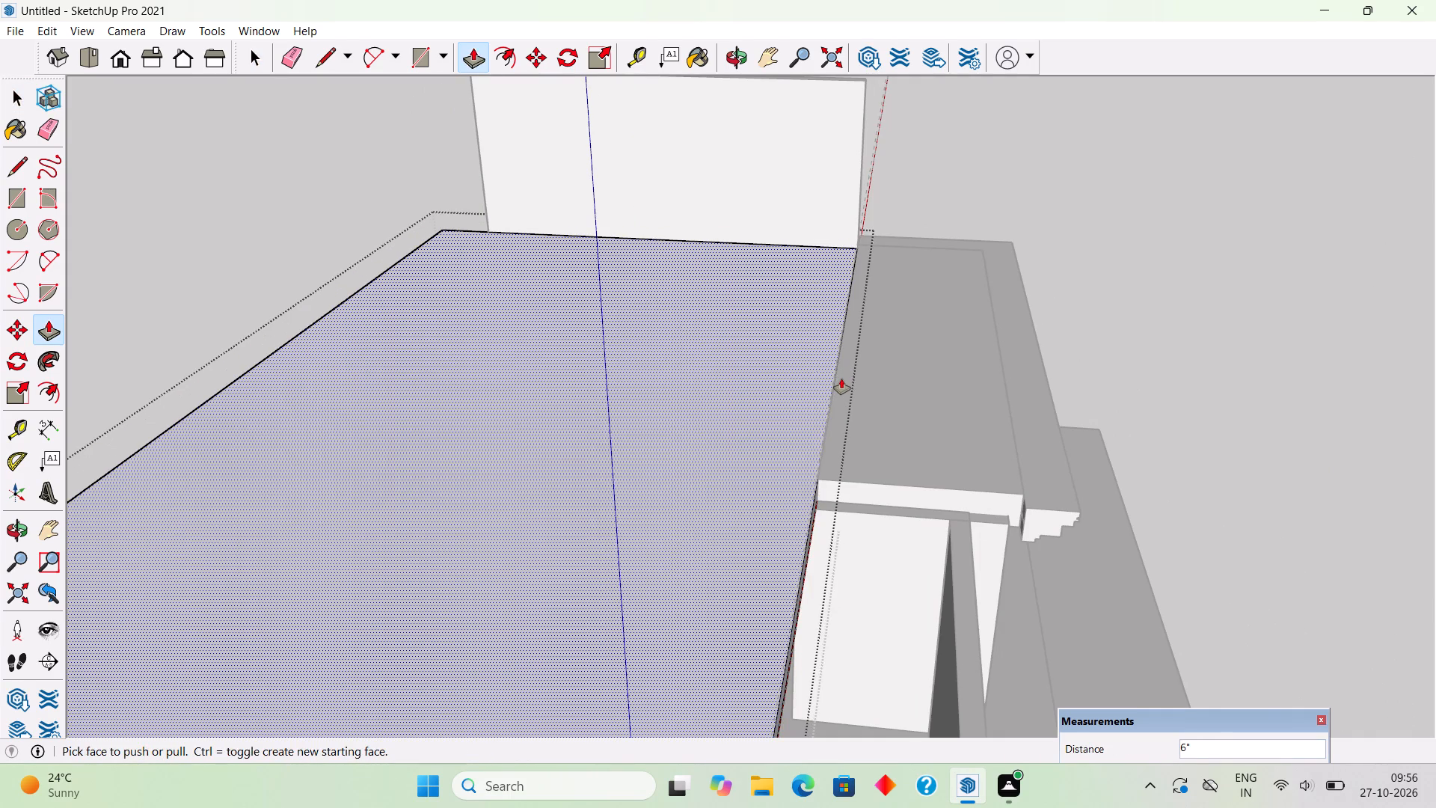
{"action": "key", "text": "space"}
{"action": "left_click", "coordinate": [1065, 241]}
Place a guide line on the roof slab's top, 9" inward from its front edge beside the canopy.
{"action": "middle_click_drag", "start_coordinate": [1046, 396], "coordinate": [868, 408]}
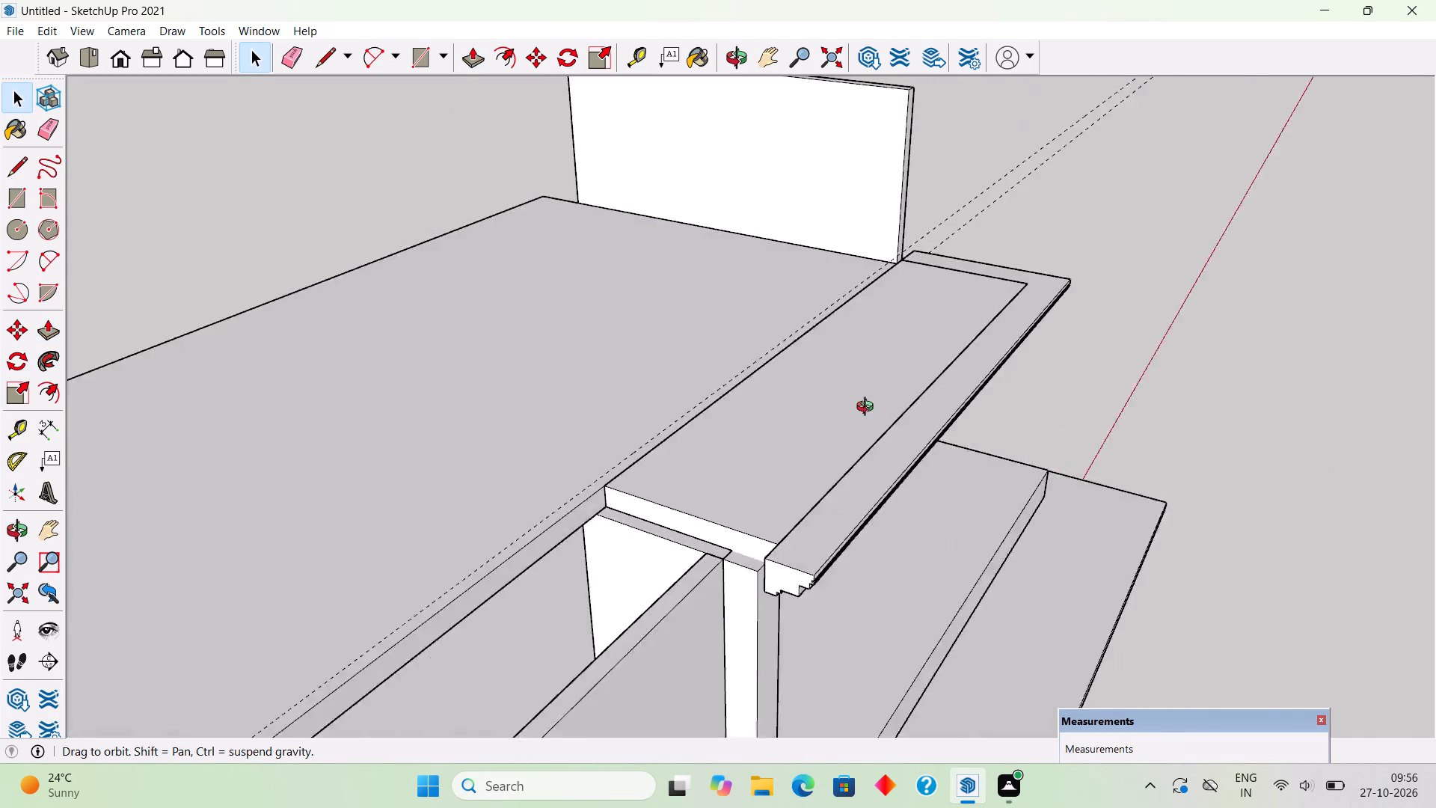
{"action": "middle_click_drag", "start_coordinate": [868, 408], "coordinate": [815, 312]}
{"action": "scroll", "coordinate": [815, 312], "scroll_direction": "down", "scroll_amount": 6}
{"action": "middle_click_drag", "start_coordinate": [810, 352], "coordinate": [416, 600]}
{"action": "scroll", "coordinate": [598, 298], "scroll_direction": "up", "scroll_amount": 6}
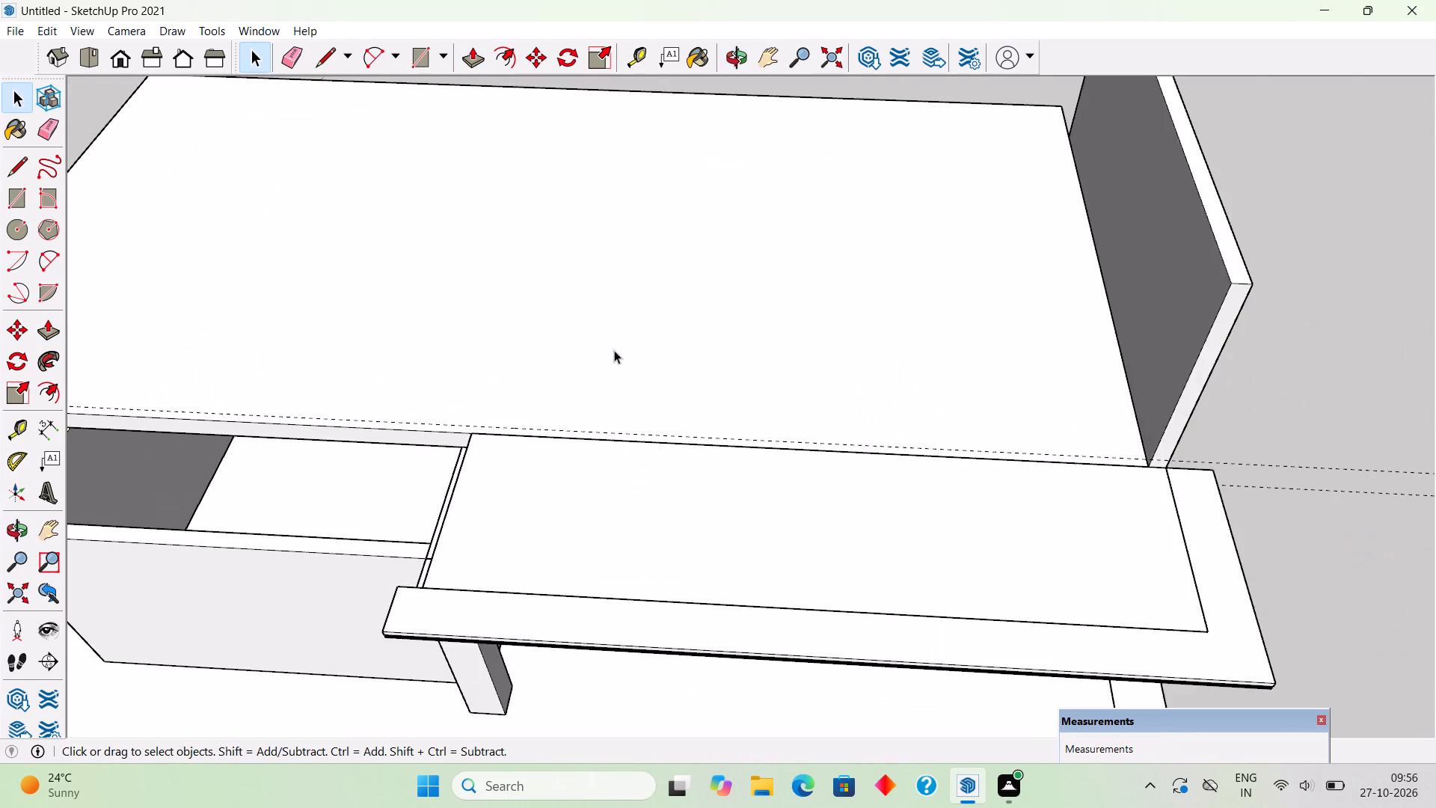
{"action": "scroll", "coordinate": [614, 350], "scroll_direction": "up", "scroll_amount": 2}
{"action": "middle_click_drag", "start_coordinate": [593, 405], "coordinate": [708, 554]}
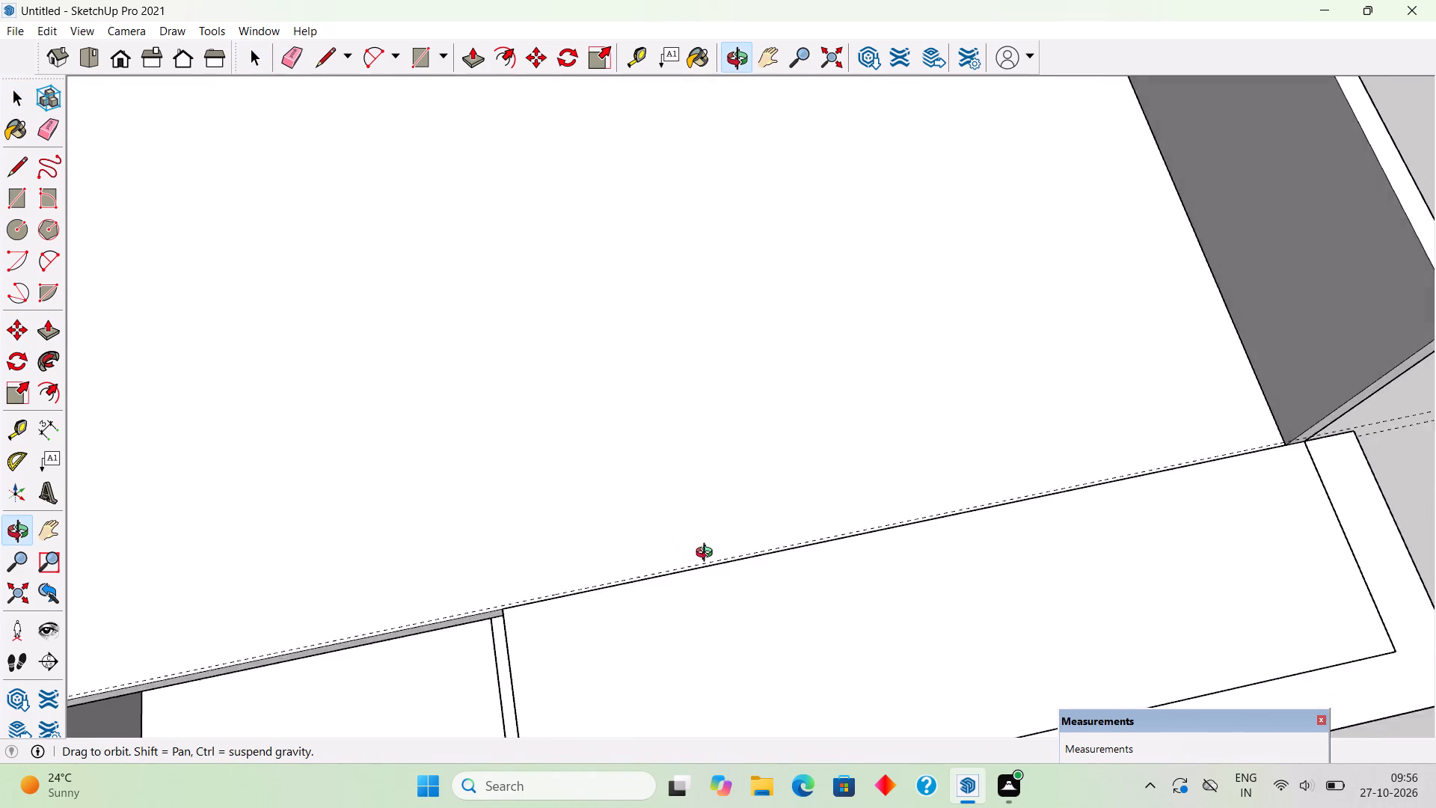
{"action": "middle_click_drag", "start_coordinate": [708, 554], "coordinate": [1216, 361]}
{"action": "scroll", "coordinate": [704, 355], "scroll_direction": "up", "scroll_amount": 1}
{"action": "scroll", "coordinate": [704, 355], "scroll_direction": "down", "scroll_amount": 10}
{"action": "scroll", "coordinate": [797, 442], "scroll_direction": "down", "scroll_amount": 1}
{"action": "middle_click_drag", "start_coordinate": [820, 451], "coordinate": [1113, 516]}
{"action": "scroll", "coordinate": [783, 319], "scroll_direction": "up", "scroll_amount": 6}
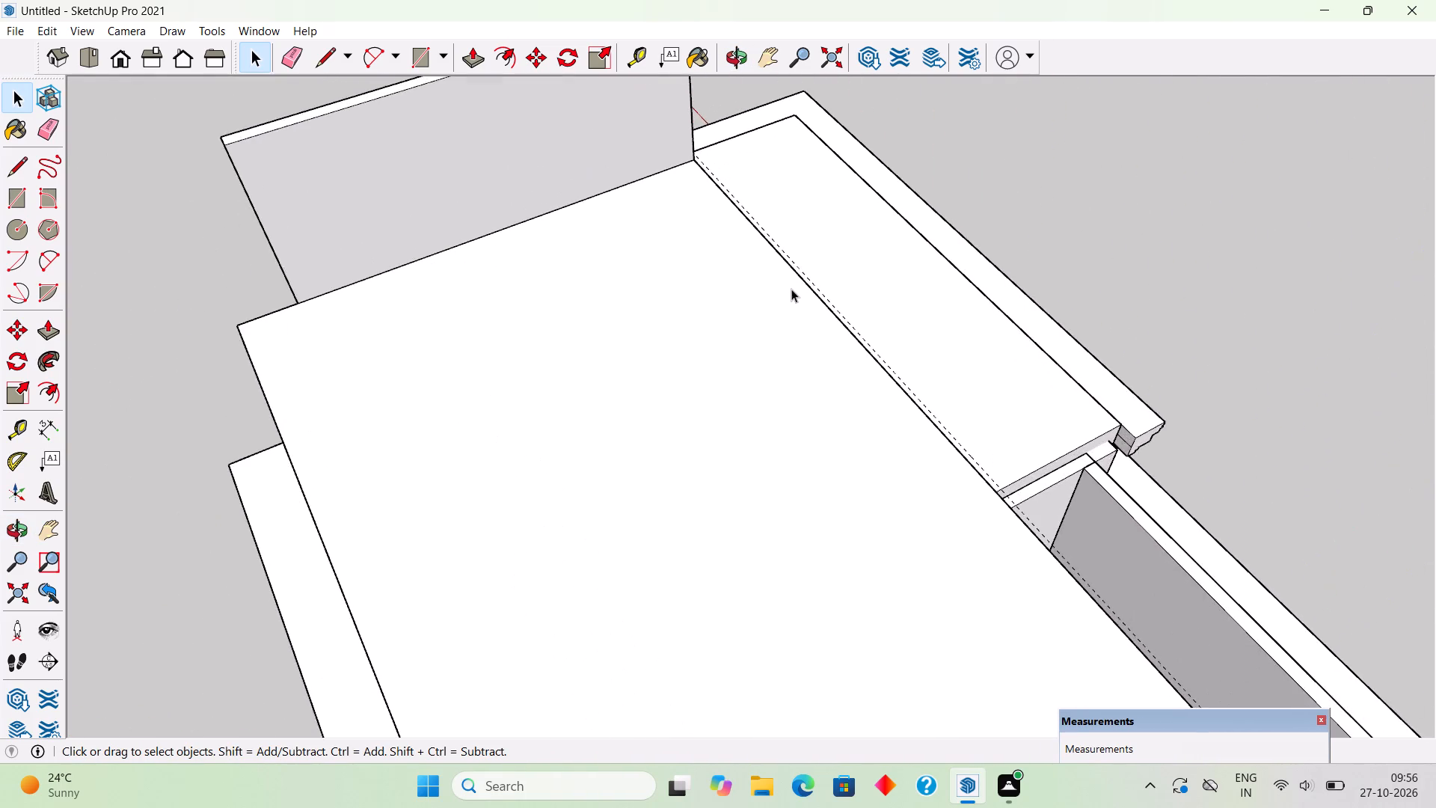
{"action": "scroll", "coordinate": [791, 275], "scroll_direction": "up", "scroll_amount": 4}
{"action": "key", "text": "t"}
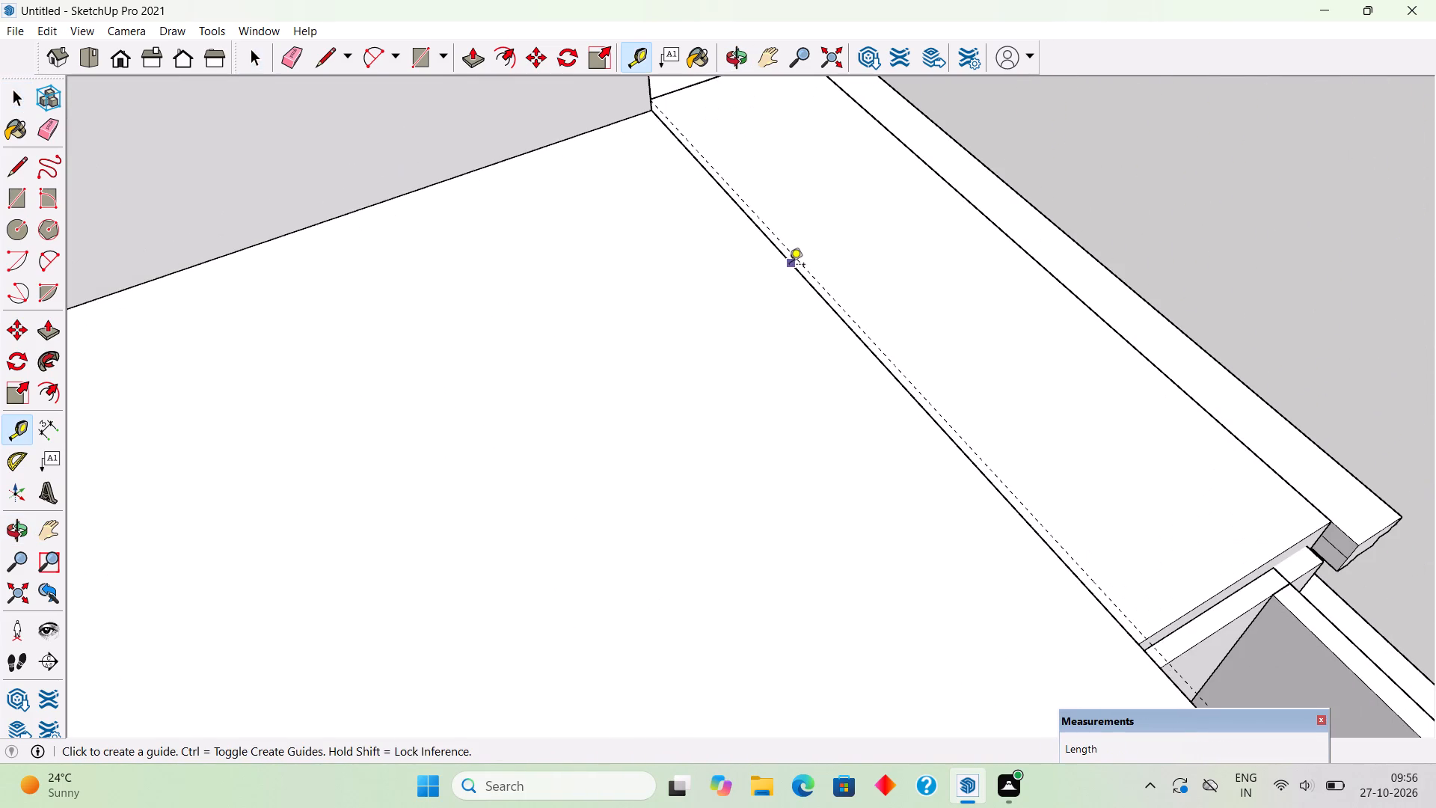
{"action": "left_click", "coordinate": [790, 266]}
{"action": "key", "text": "9"}
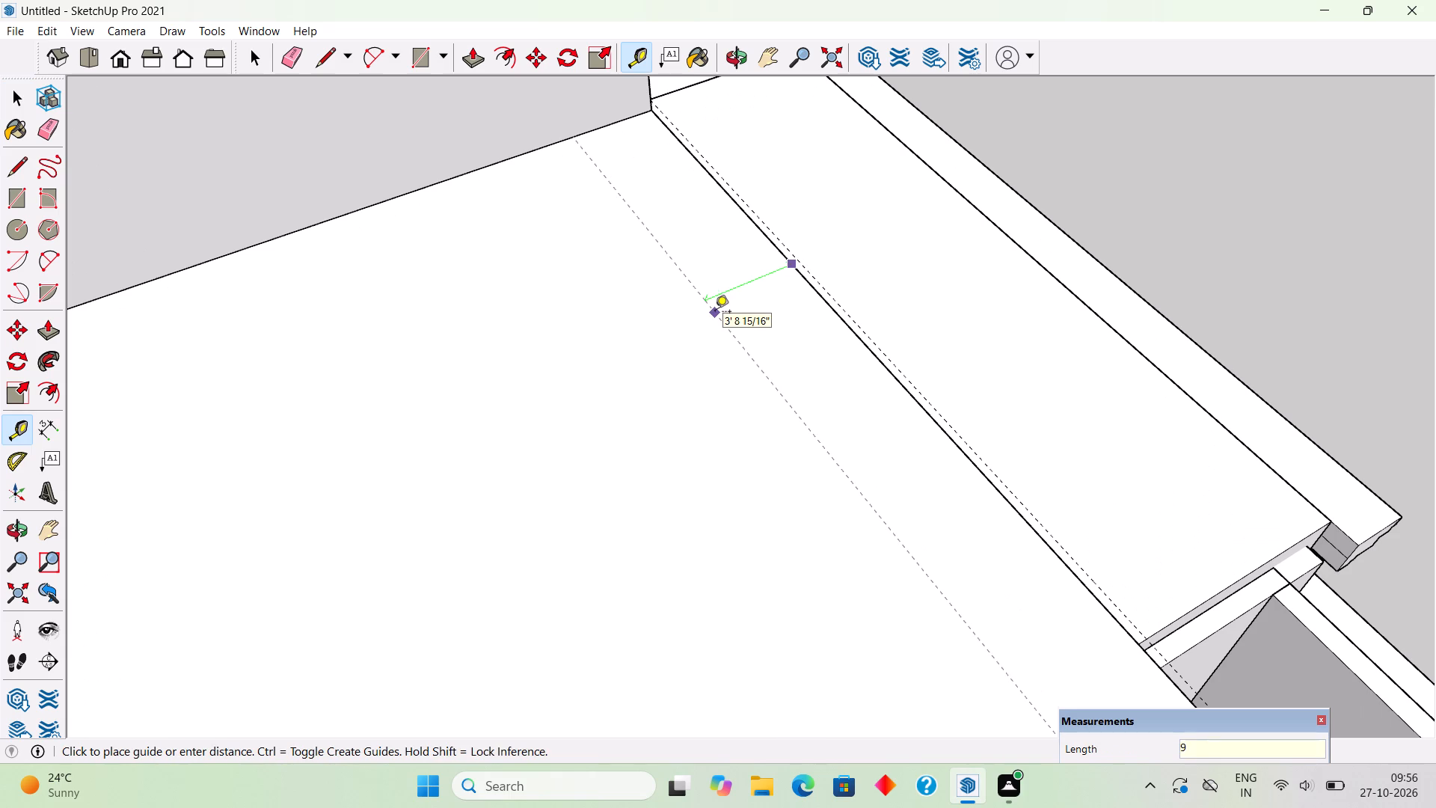
{"action": "key", "text": "shift+quotedbl"}
{"action": "key", "text": "Return"}
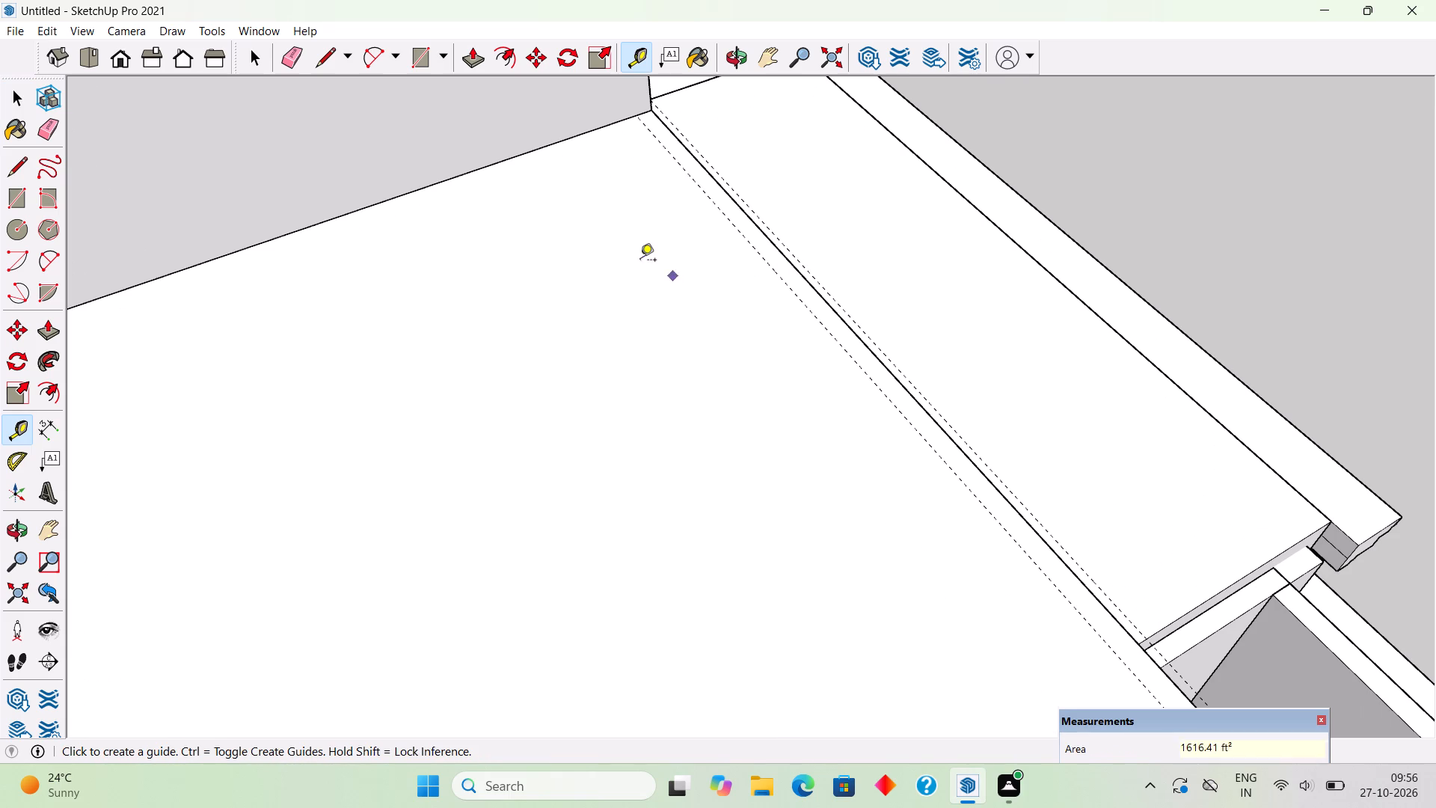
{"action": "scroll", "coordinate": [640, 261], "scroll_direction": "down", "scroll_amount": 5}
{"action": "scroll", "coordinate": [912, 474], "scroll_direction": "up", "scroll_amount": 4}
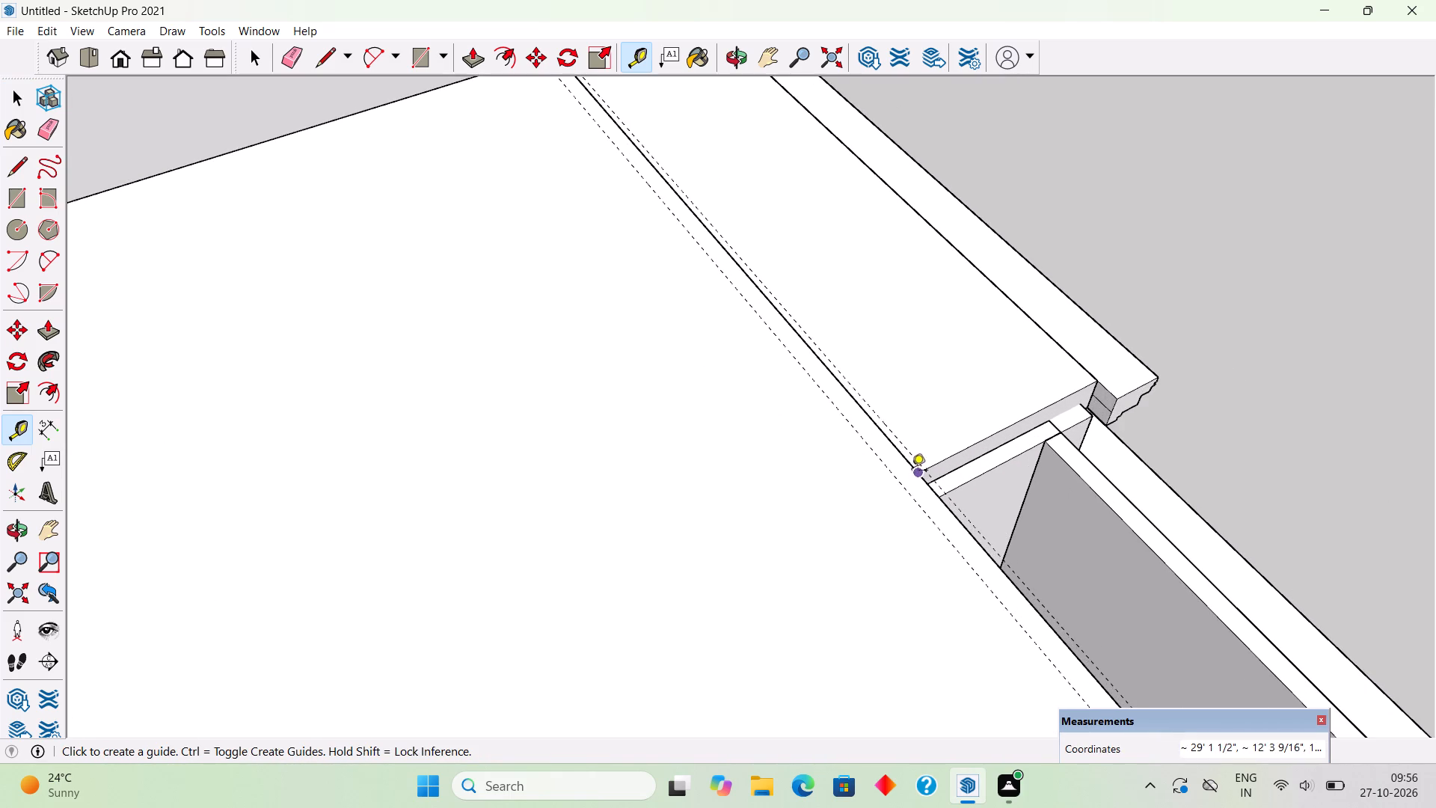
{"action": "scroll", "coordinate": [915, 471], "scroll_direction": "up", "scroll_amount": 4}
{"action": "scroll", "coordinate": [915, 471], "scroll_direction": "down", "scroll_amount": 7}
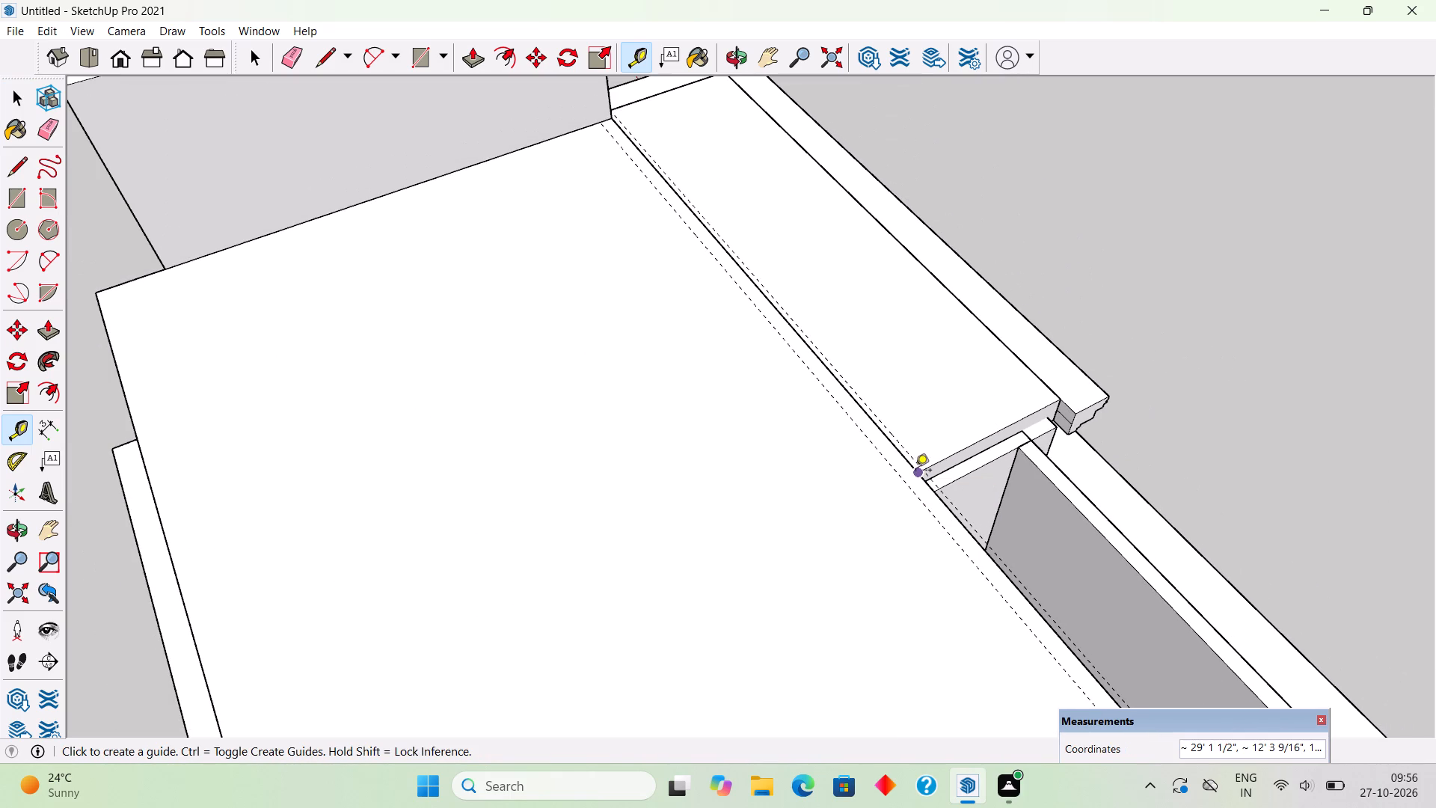
Draw a rectangle about 29' 7 5/8" by 9" along the roof slab's front edge and push/pull it up 10' 6", level with the side wall's top.
{"action": "key", "text": "r"}
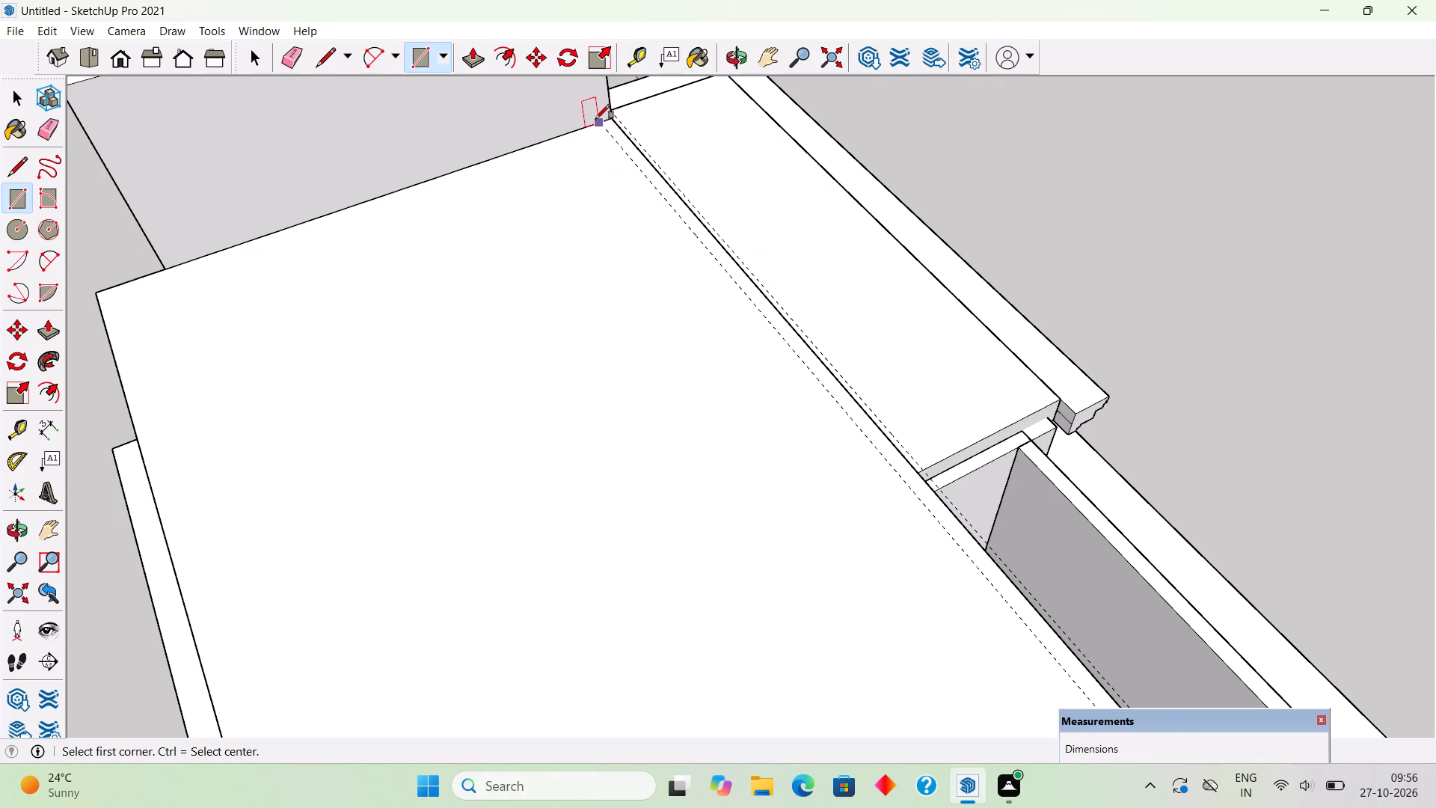
{"action": "left_click", "coordinate": [601, 119]}
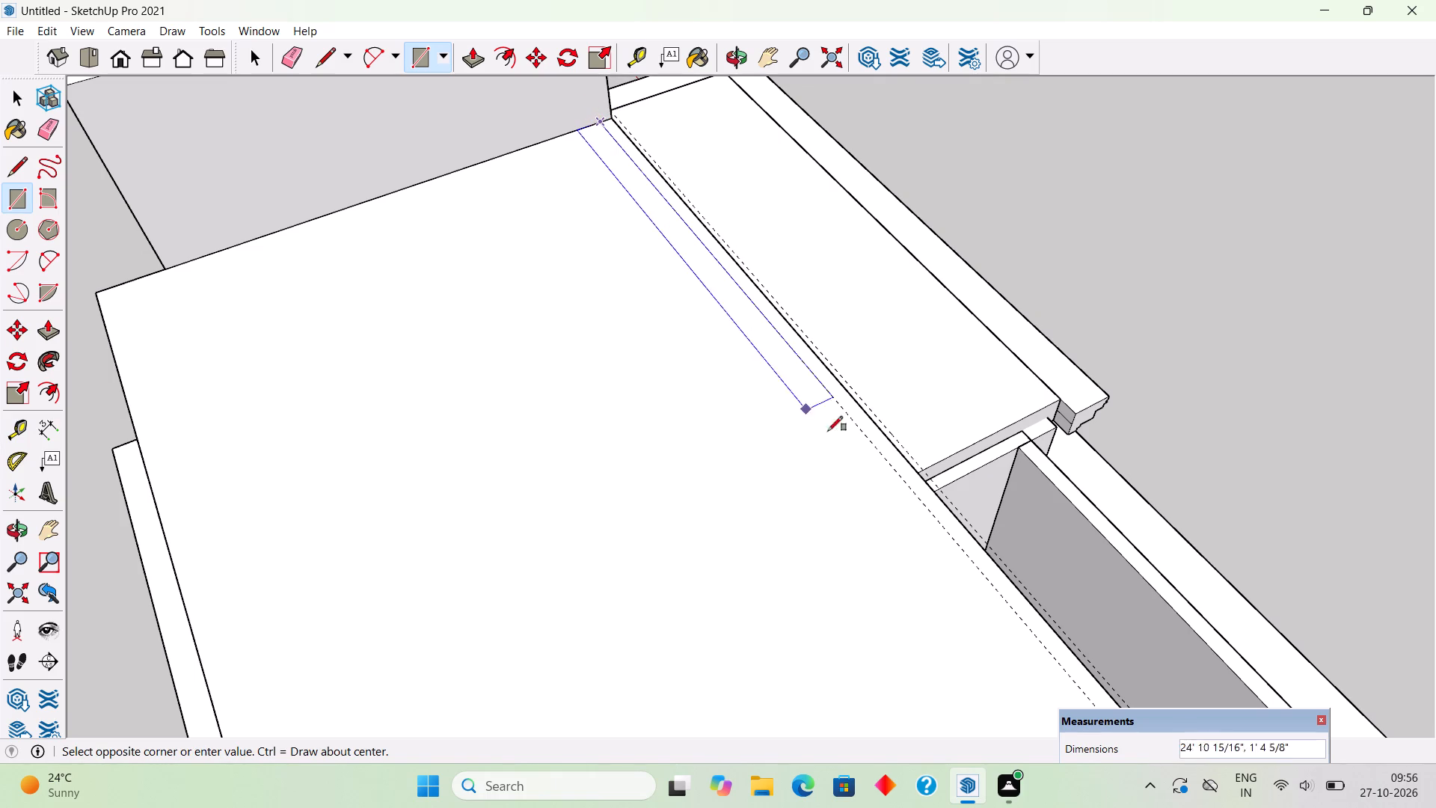
{"action": "left_click", "coordinate": [917, 475]}
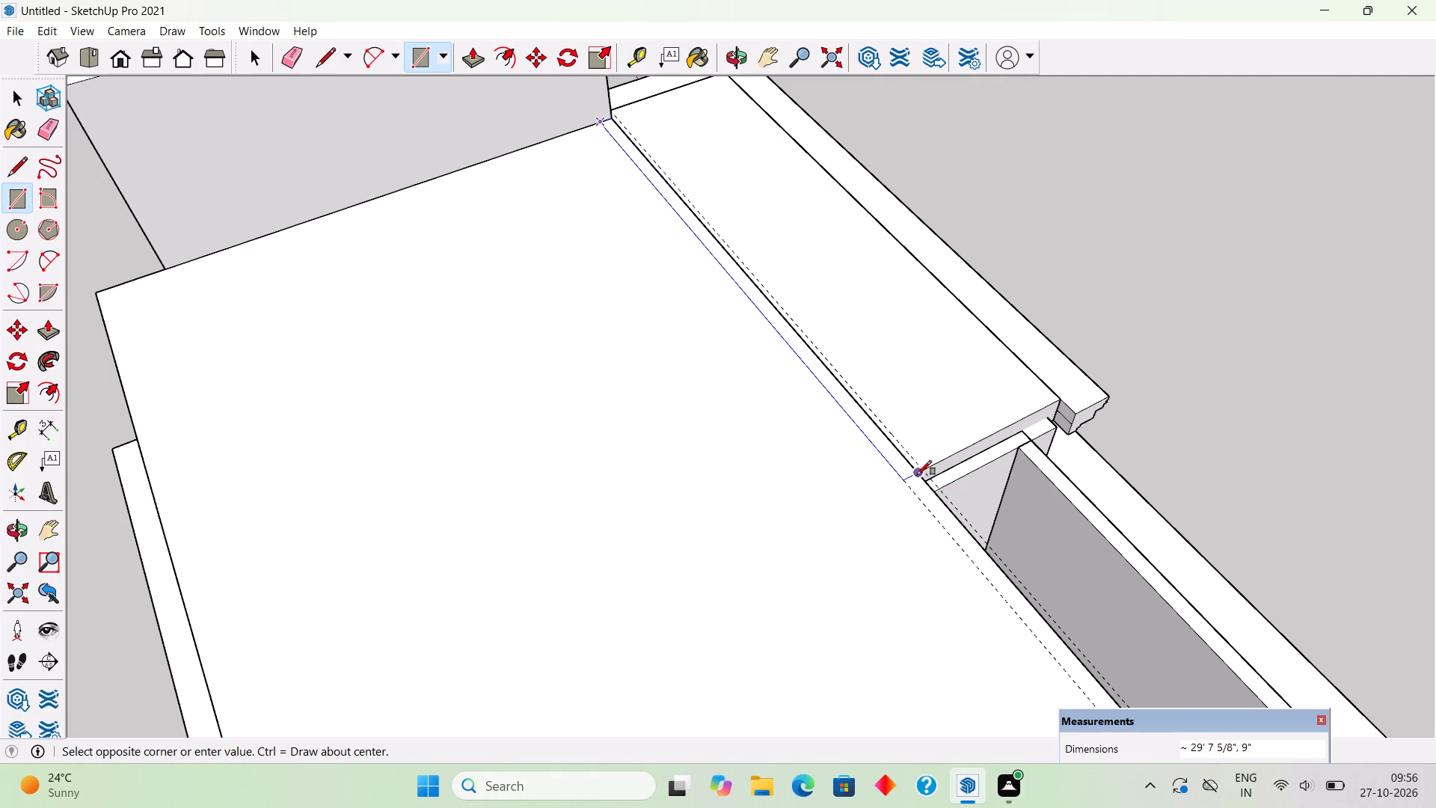
{"action": "key", "text": "p"}
{"action": "left_click", "coordinate": [897, 460]}
{"action": "scroll", "coordinate": [897, 447], "scroll_direction": "down", "scroll_amount": 4}
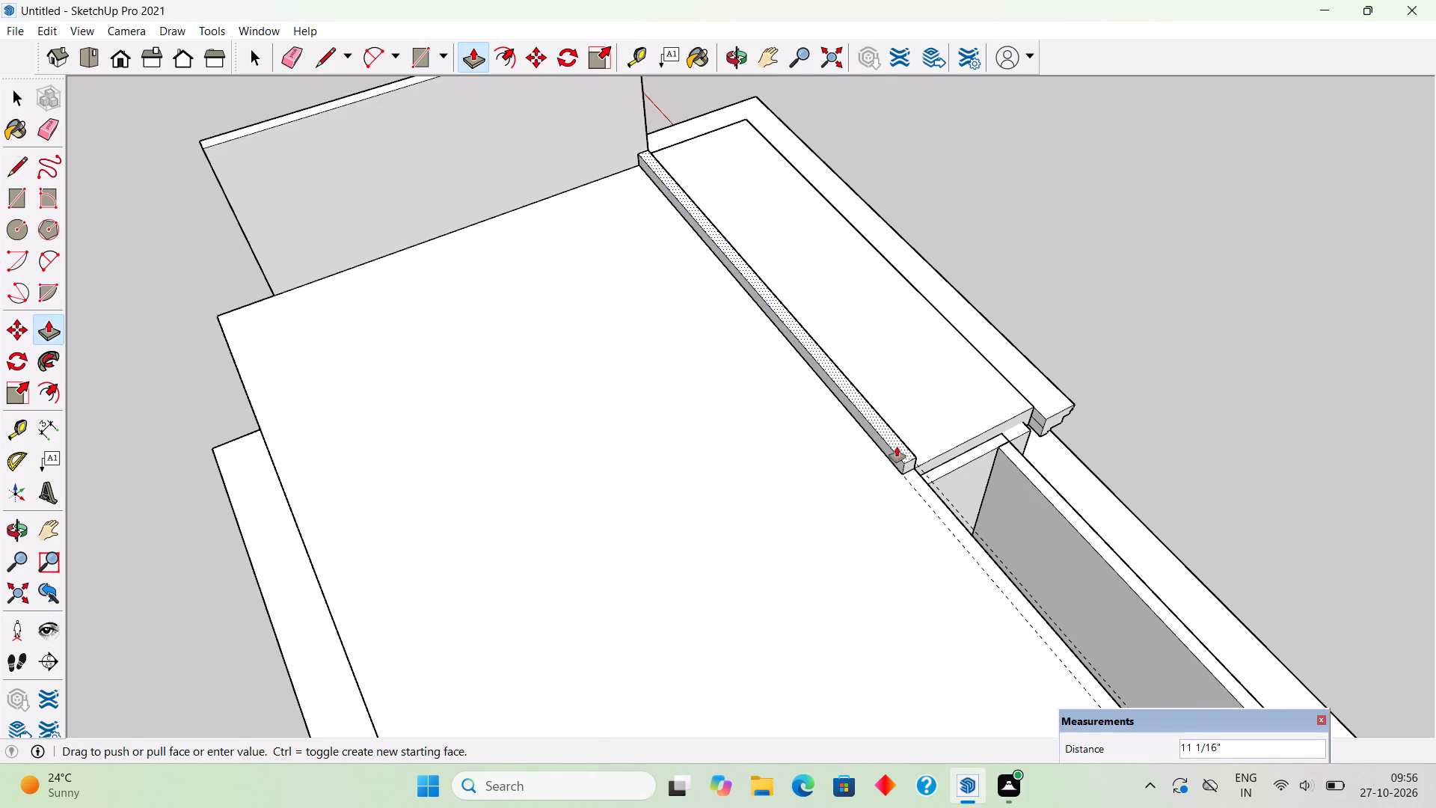
{"action": "scroll", "coordinate": [897, 447], "scroll_direction": "down", "scroll_amount": 3}
{"action": "left_click", "coordinate": [582, 208]}
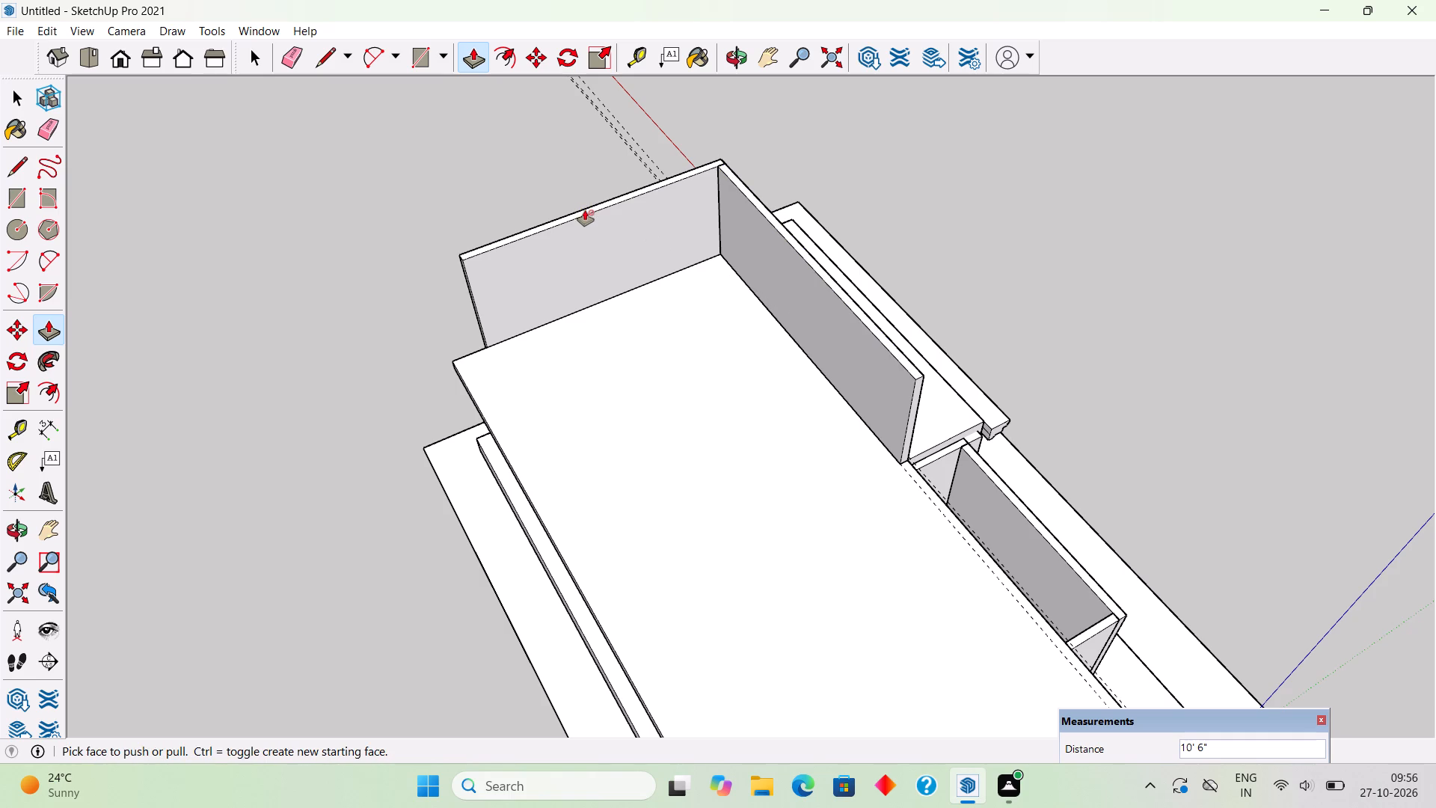
Make the whole new upper front wall into a group.
{"action": "key", "text": "space"}
{"action": "triple_click", "coordinate": [868, 351]}
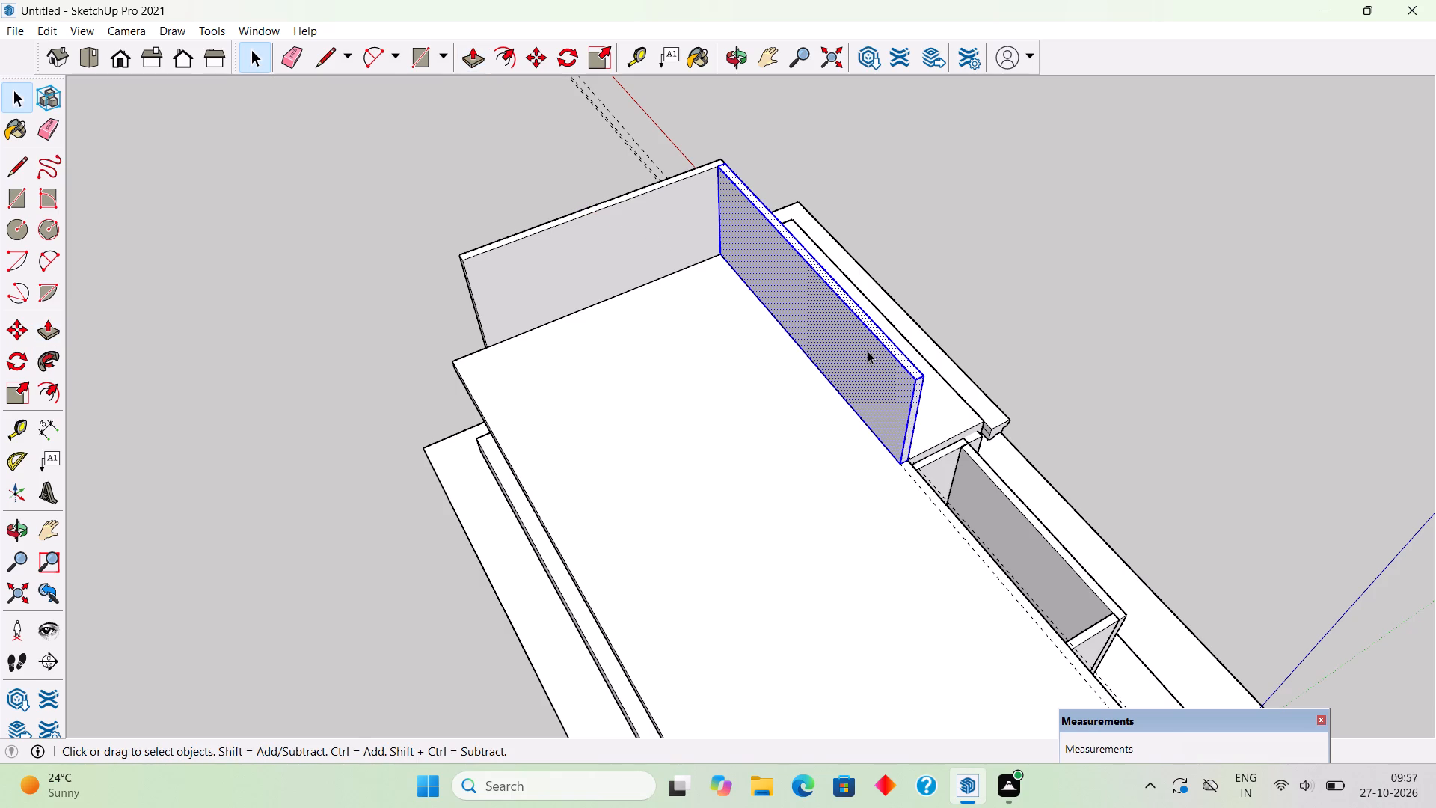
{"action": "right_click", "coordinate": [868, 351]}
{"action": "left_click", "coordinate": [944, 501]}
{"action": "left_click", "coordinate": [1001, 358]}
Examine the front facade and how the upper front wall stands above the moulded canopy.
{"action": "middle_click_drag", "start_coordinate": [1049, 450], "coordinate": [737, 457]}
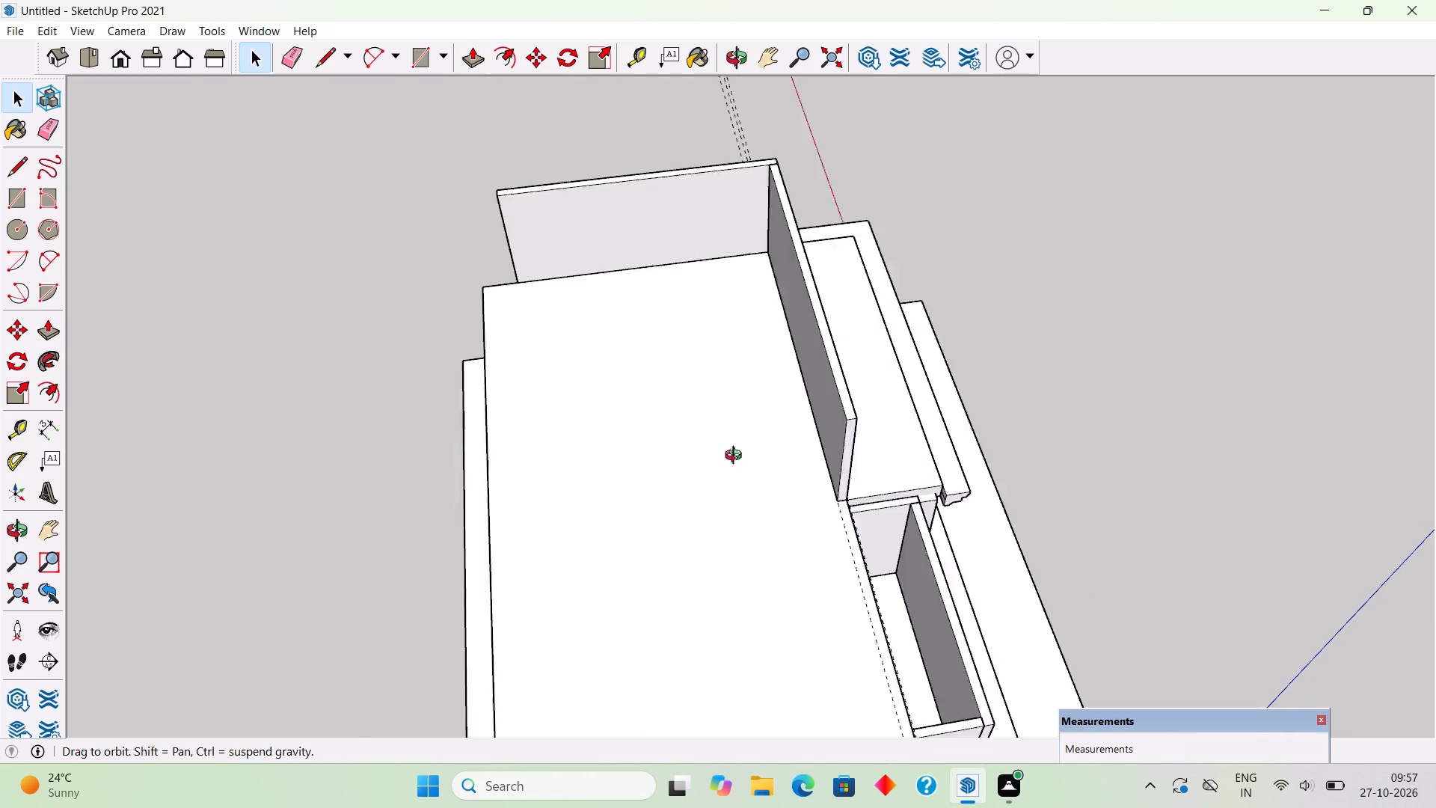
{"action": "middle_click_drag", "start_coordinate": [737, 457], "coordinate": [216, 290]}
{"action": "scroll", "coordinate": [549, 361], "scroll_direction": "up", "scroll_amount": 4}
{"action": "middle_click_drag", "start_coordinate": [583, 414], "coordinate": [295, 220]}
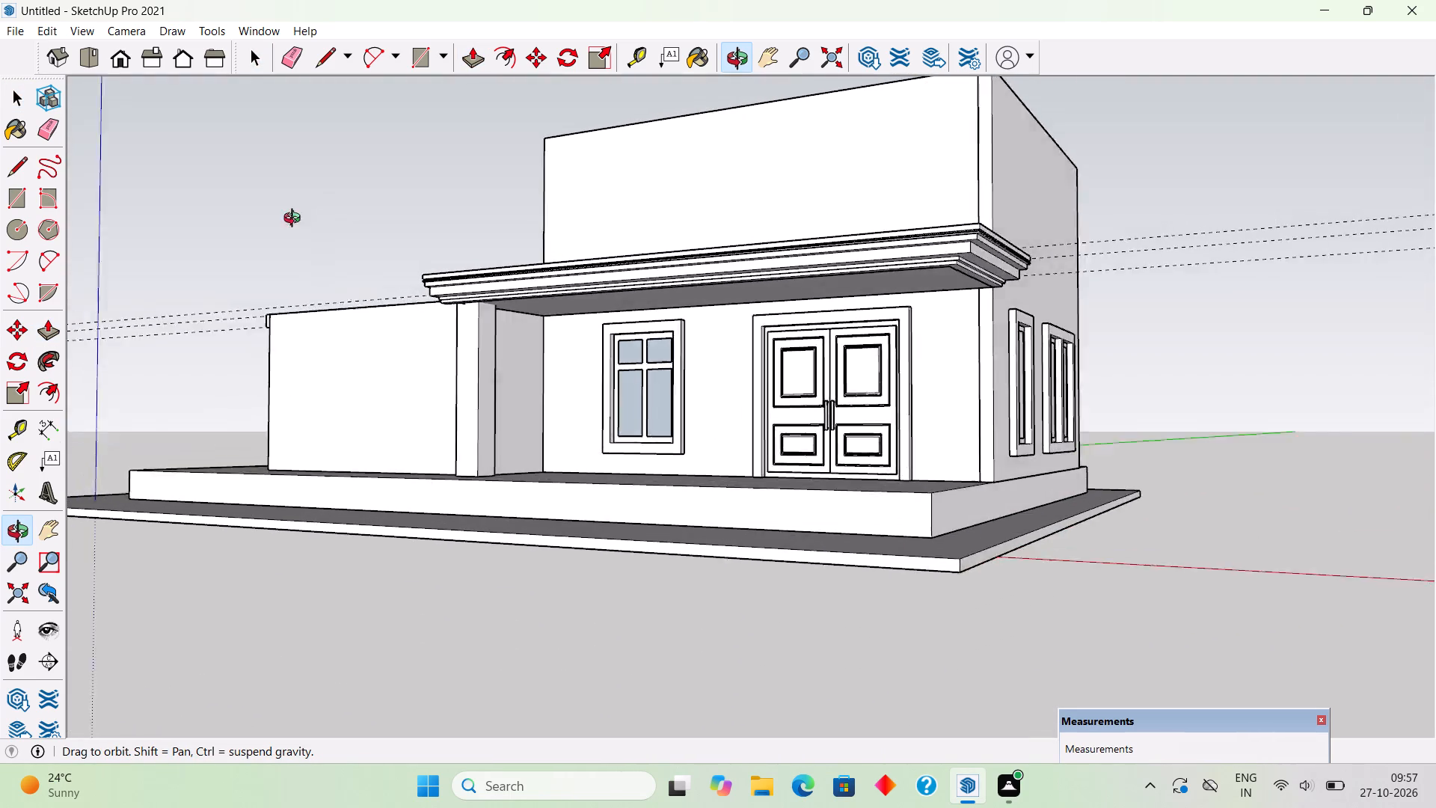
{"action": "middle_click_drag", "start_coordinate": [295, 220], "coordinate": [381, 236]}
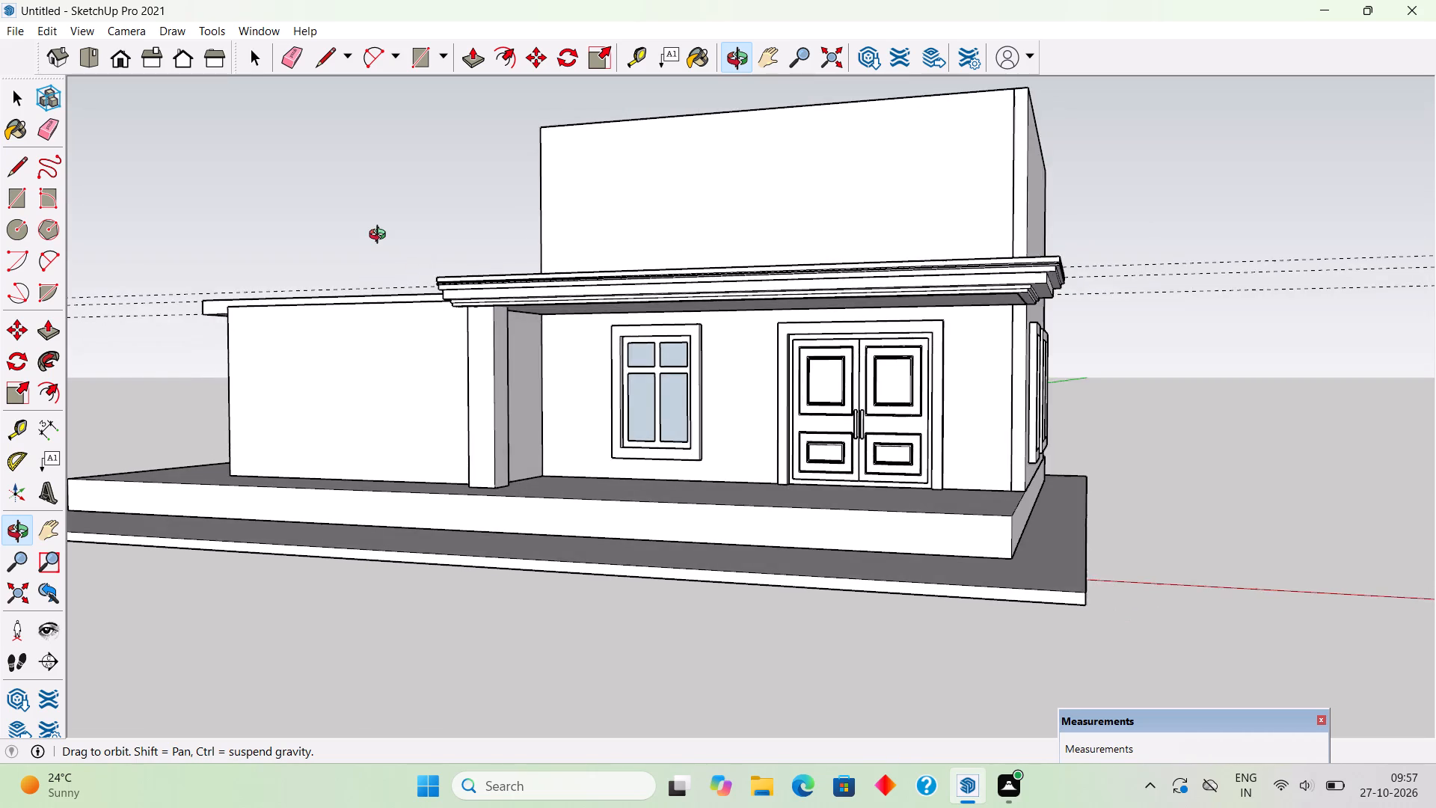
{"action": "middle_click_drag", "start_coordinate": [381, 236], "coordinate": [474, 284]}
{"action": "scroll", "coordinate": [474, 284], "scroll_direction": "up", "scroll_amount": 2}
{"action": "scroll", "coordinate": [586, 283], "scroll_direction": "up", "scroll_amount": 1}
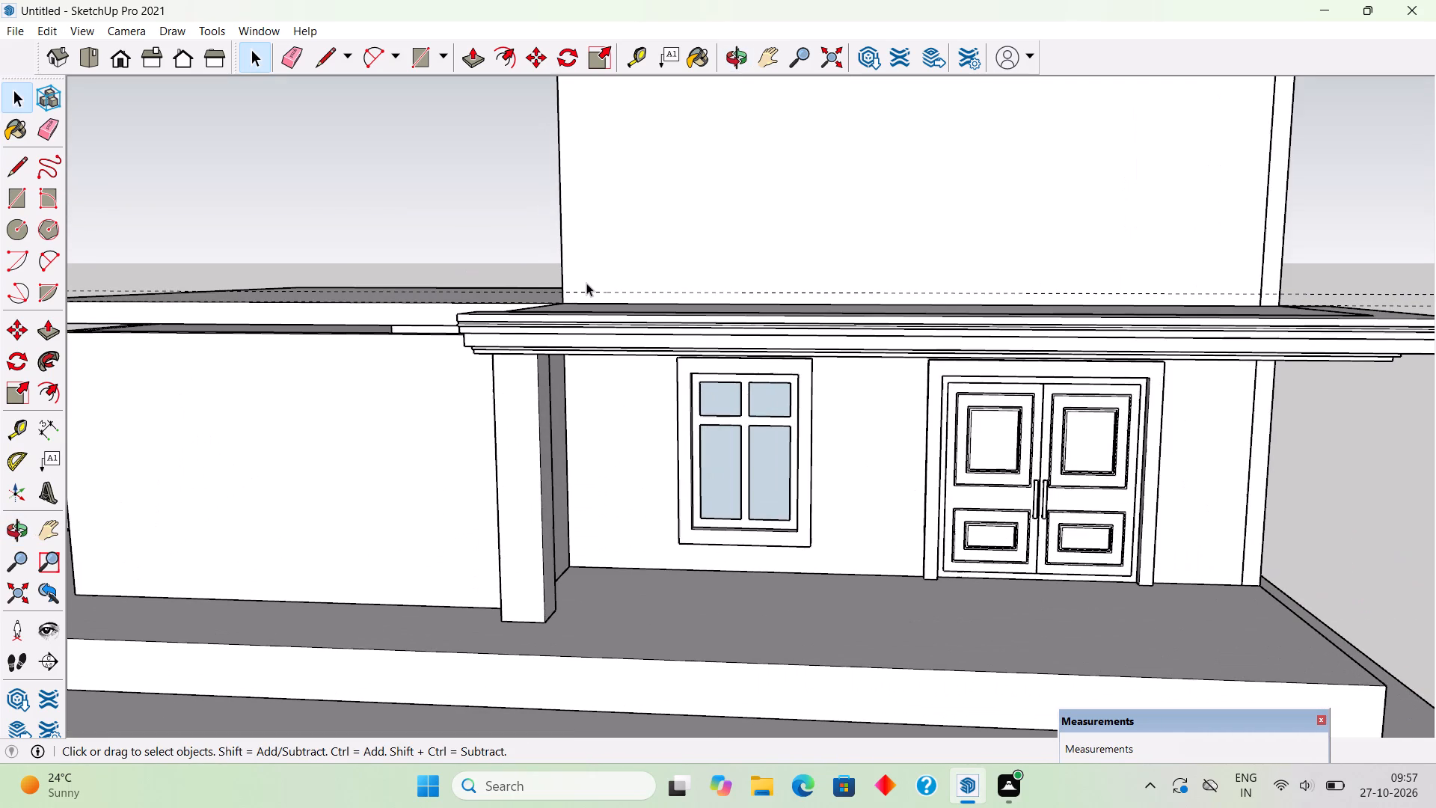
{"action": "scroll", "coordinate": [586, 283], "scroll_direction": "down", "scroll_amount": 5}
{"action": "scroll", "coordinate": [592, 142], "scroll_direction": "up", "scroll_amount": 2}
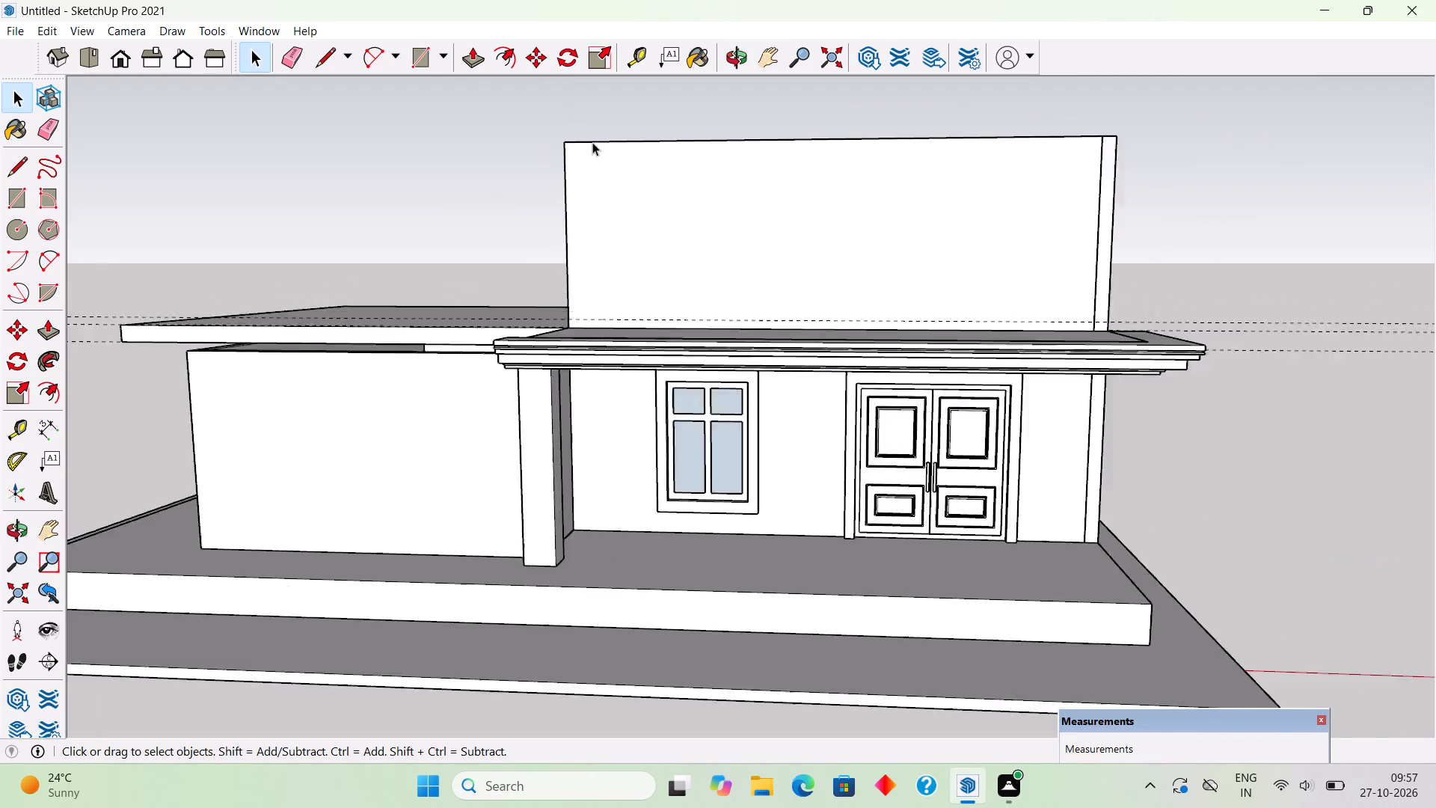
{"action": "scroll", "coordinate": [592, 142], "scroll_direction": "up", "scroll_amount": 3}
{"action": "scroll", "coordinate": [598, 205], "scroll_direction": "up", "scroll_amount": 1}
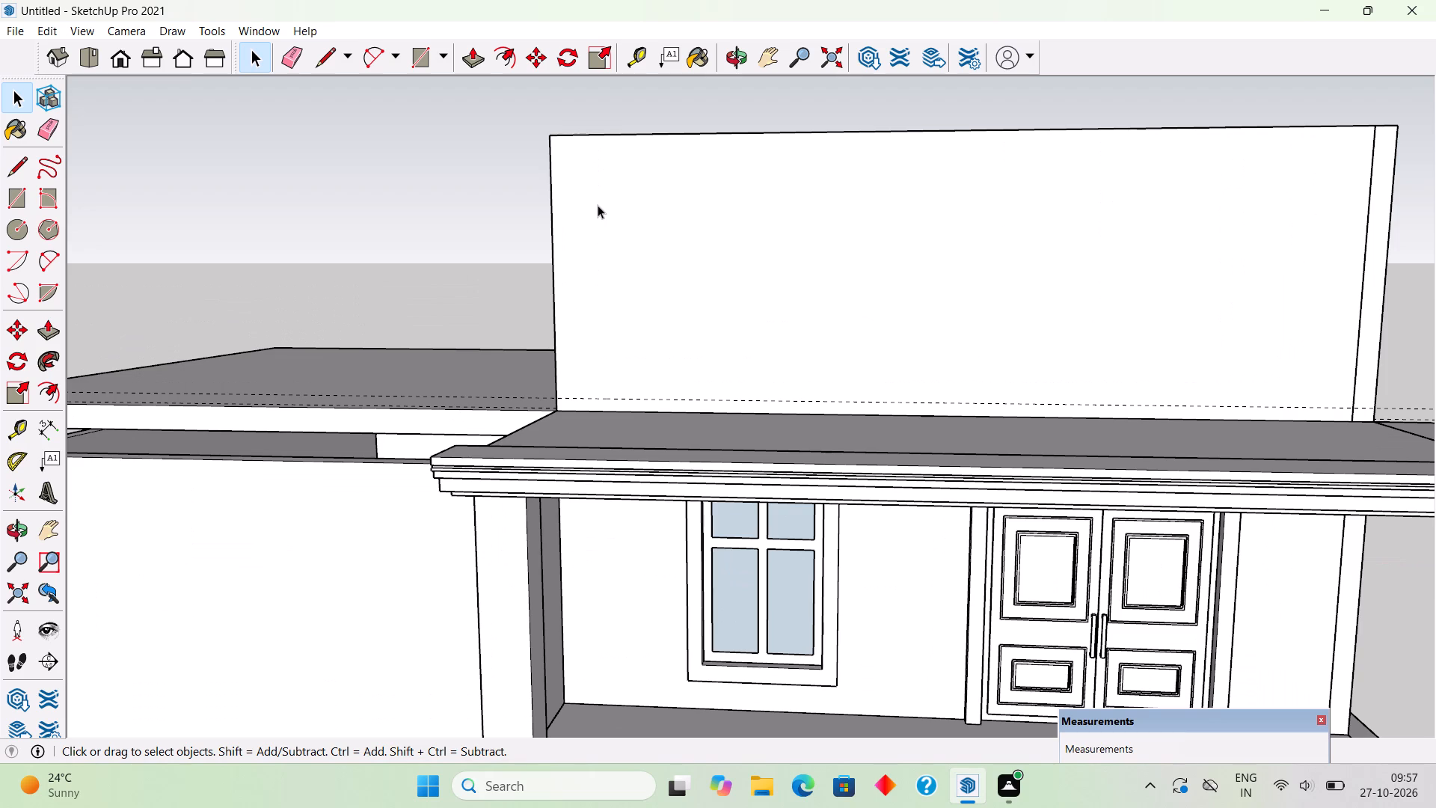
Place a guide line on the canopy top 5' out from the upper front wall's base, and another 9" beyond it.
{"action": "middle_click_drag", "start_coordinate": [607, 379], "coordinate": [782, 486]}
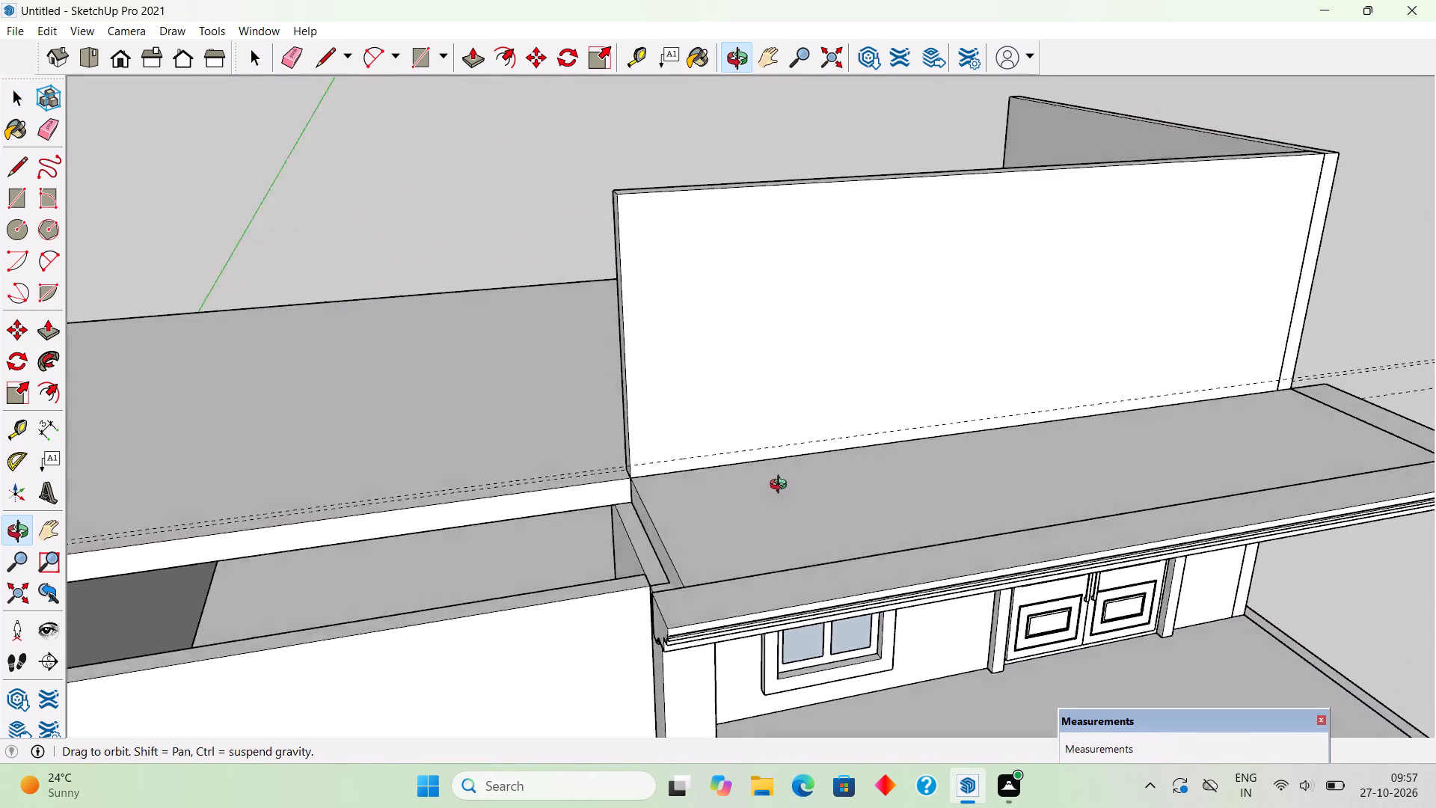
{"action": "middle_click_drag", "start_coordinate": [782, 486], "coordinate": [824, 525]}
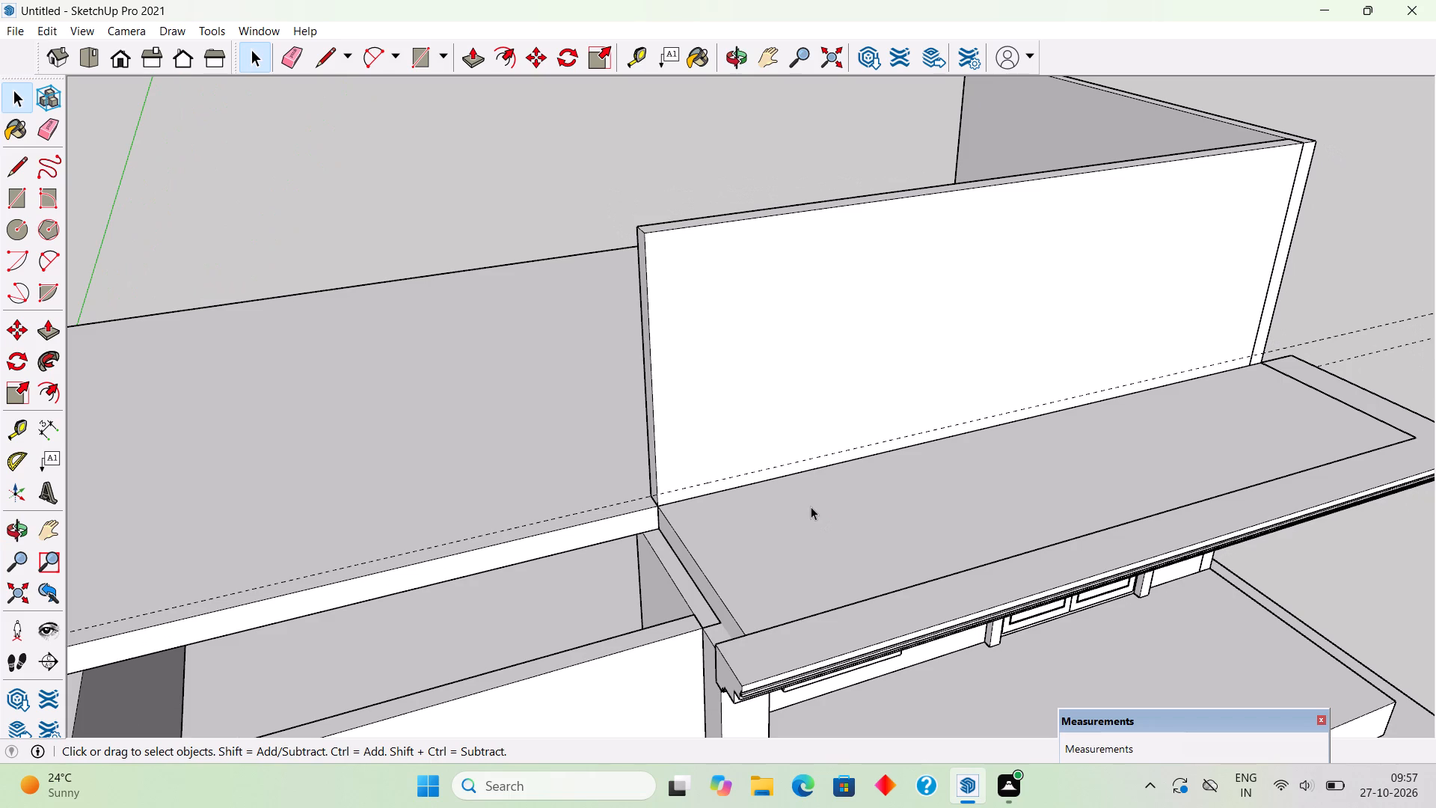
{"action": "middle_click_drag", "start_coordinate": [813, 560], "coordinate": [808, 572]}
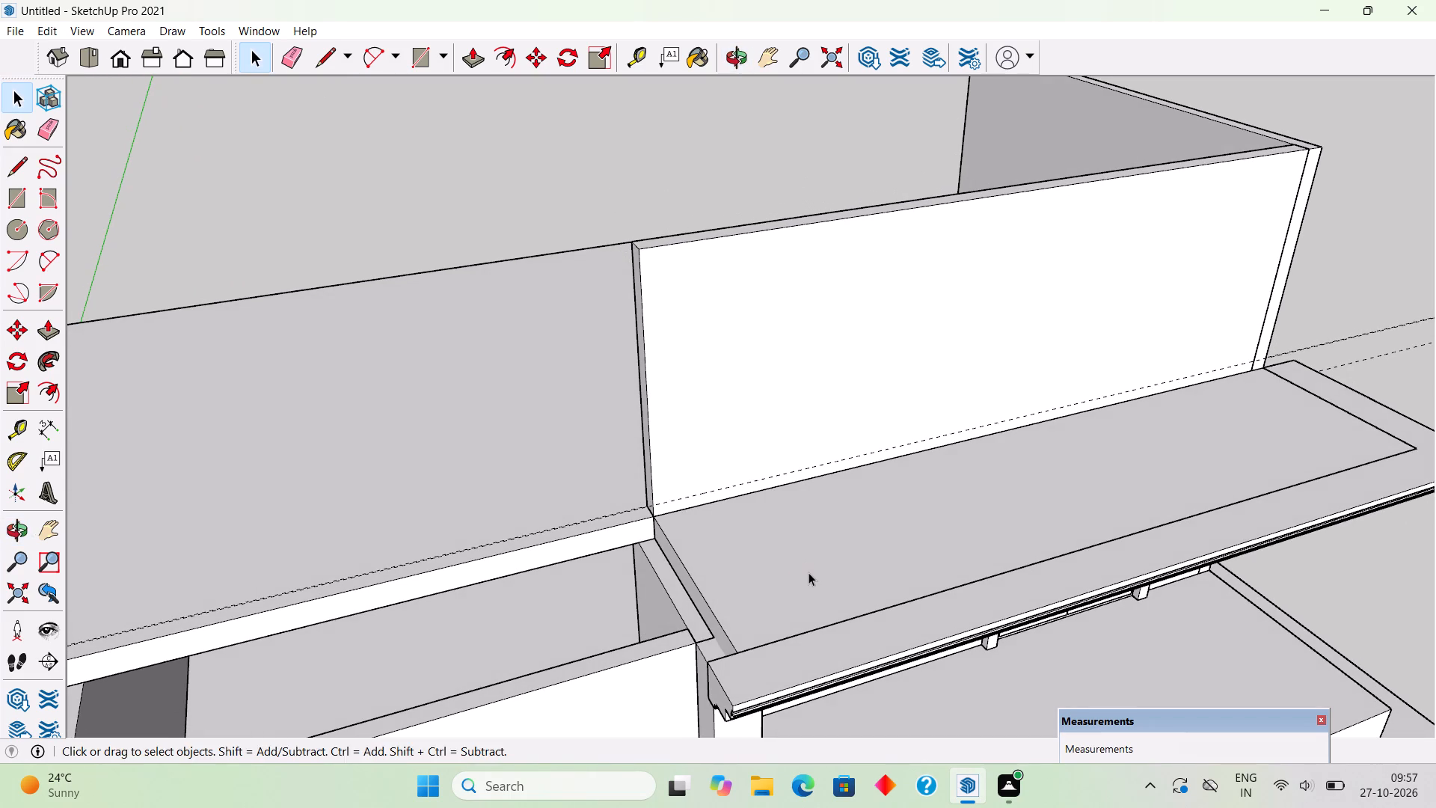
{"action": "key", "text": "t"}
{"action": "left_click", "coordinate": [754, 491]}
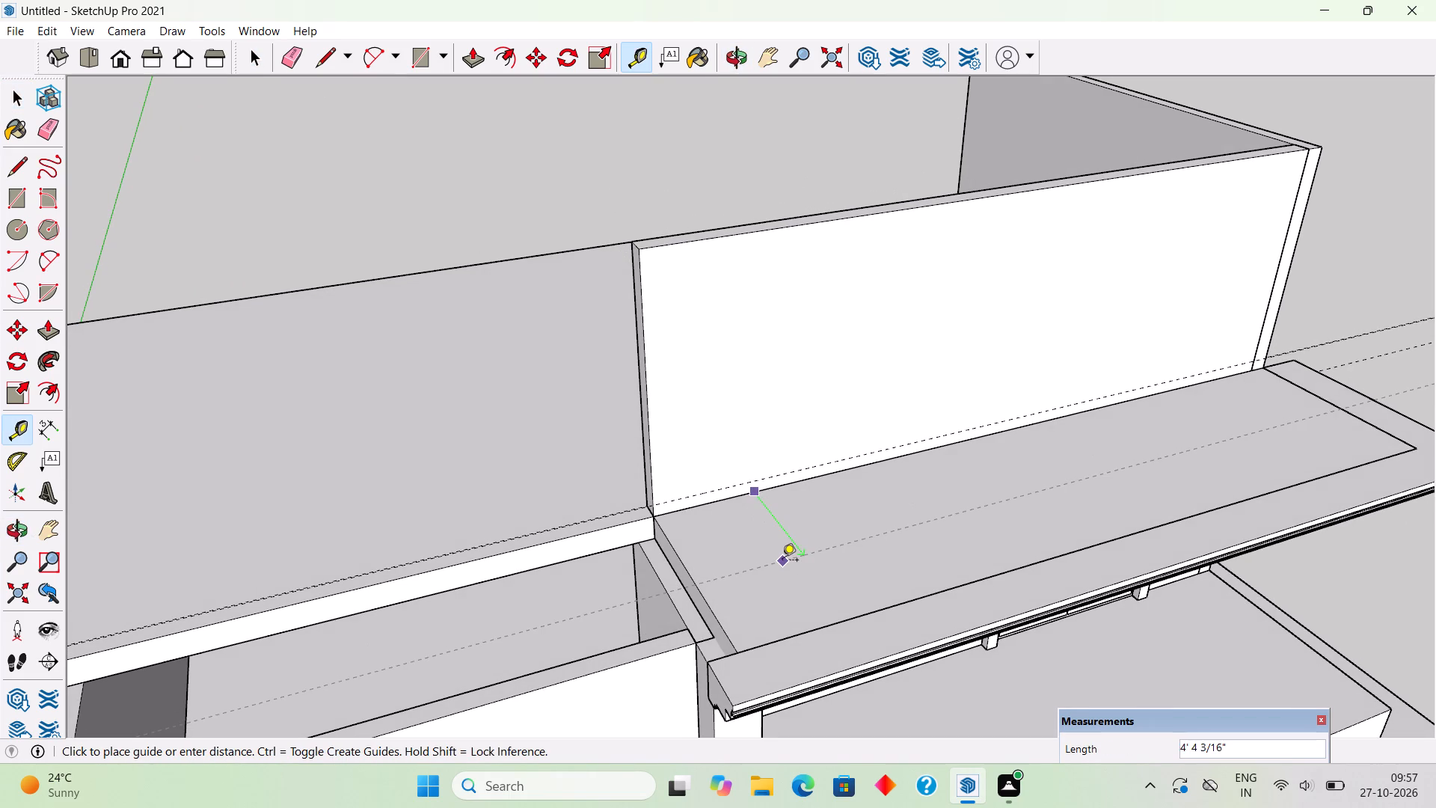
{"action": "type", "text": "5'"}
{"action": "key", "text": "Return"}
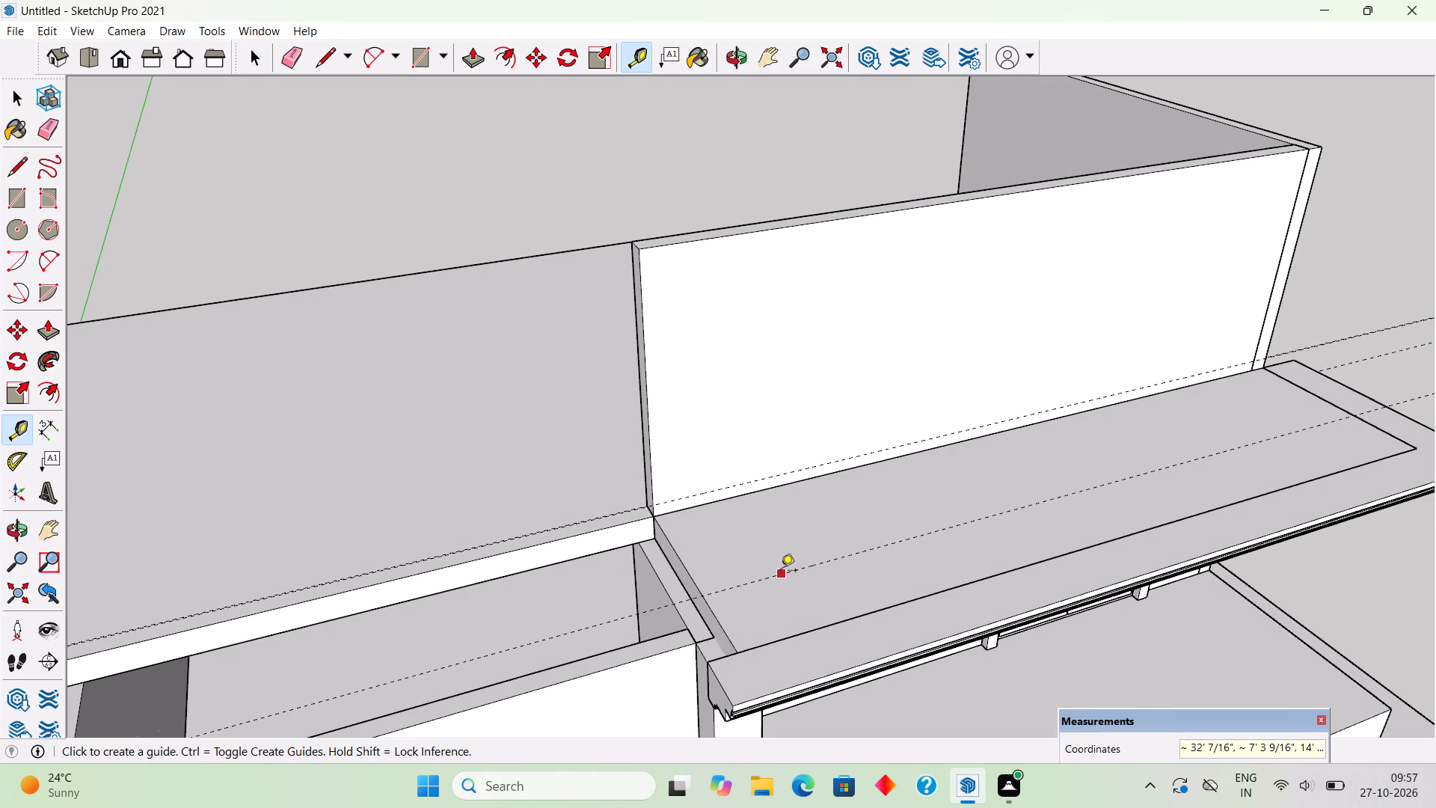
{"action": "left_click", "coordinate": [781, 572]}
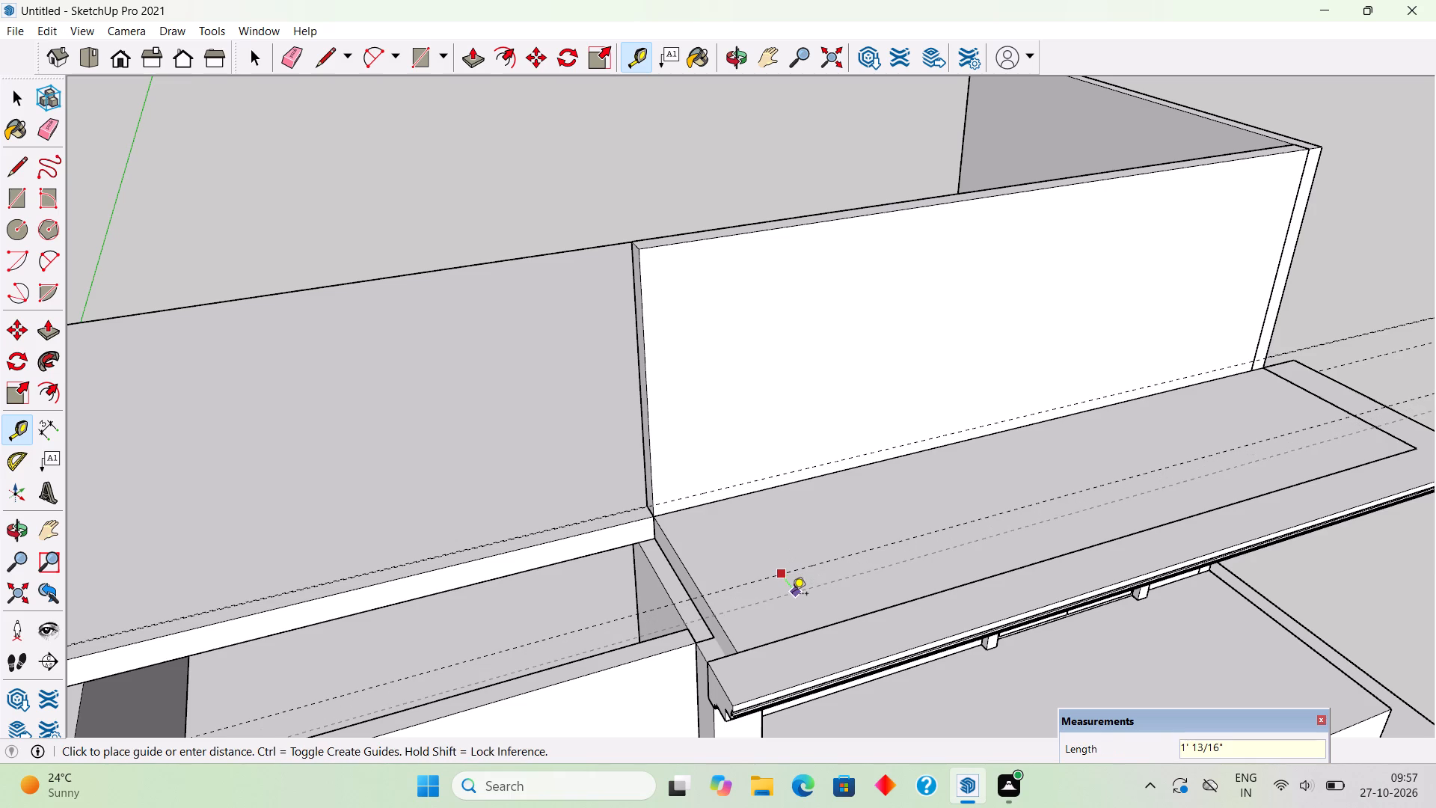
{"action": "type", "text": "9\""}
{"action": "key", "text": "Return"}
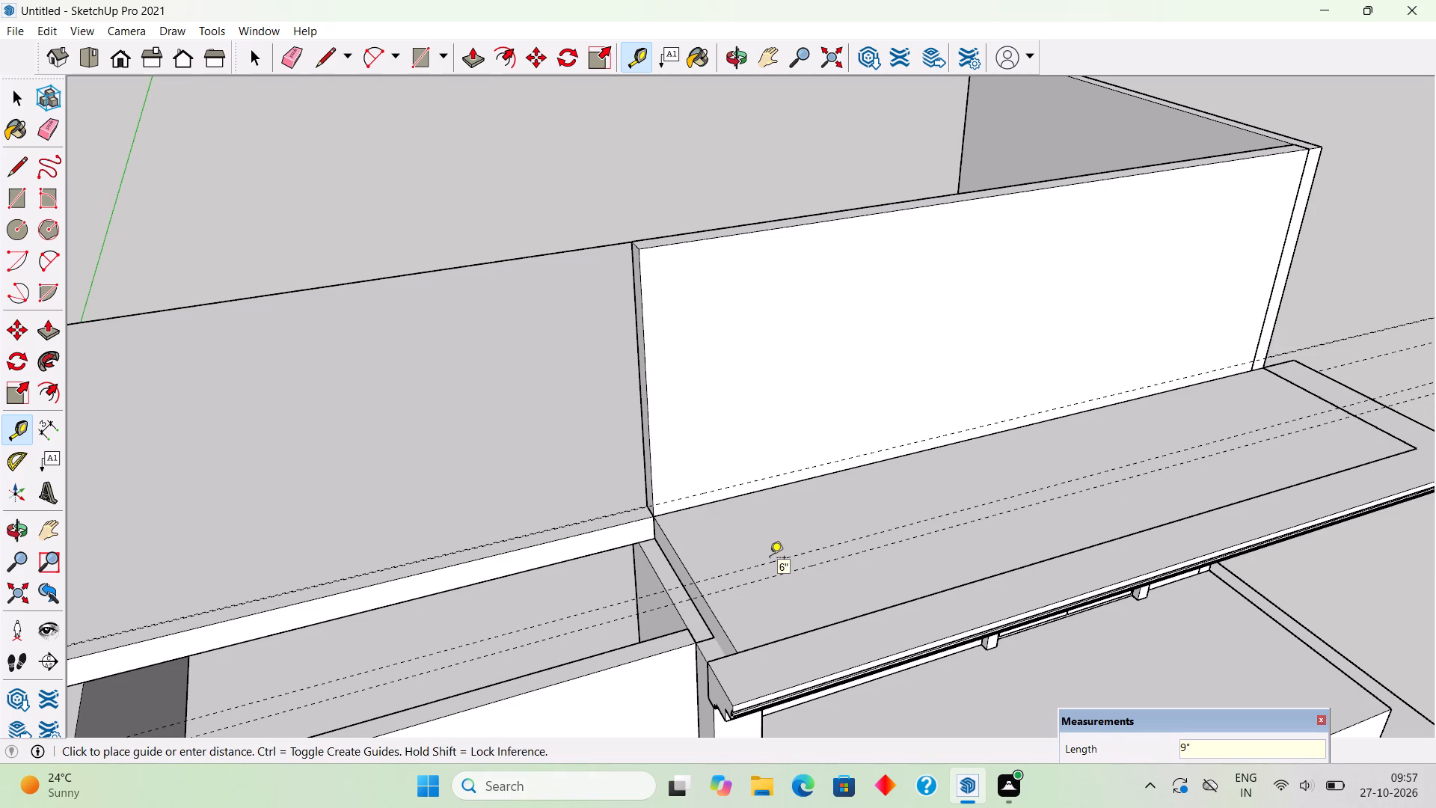
{"action": "key", "text": "space"}
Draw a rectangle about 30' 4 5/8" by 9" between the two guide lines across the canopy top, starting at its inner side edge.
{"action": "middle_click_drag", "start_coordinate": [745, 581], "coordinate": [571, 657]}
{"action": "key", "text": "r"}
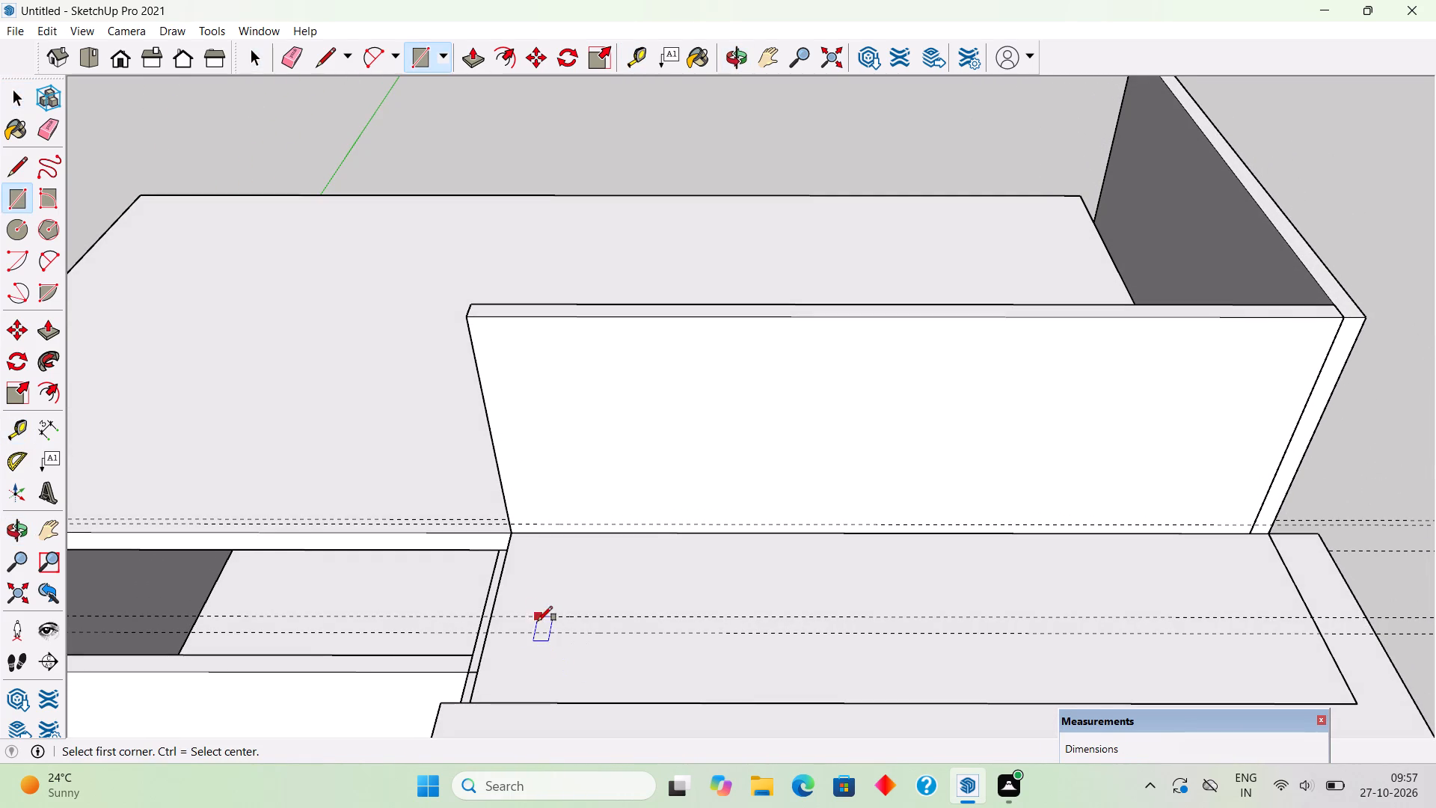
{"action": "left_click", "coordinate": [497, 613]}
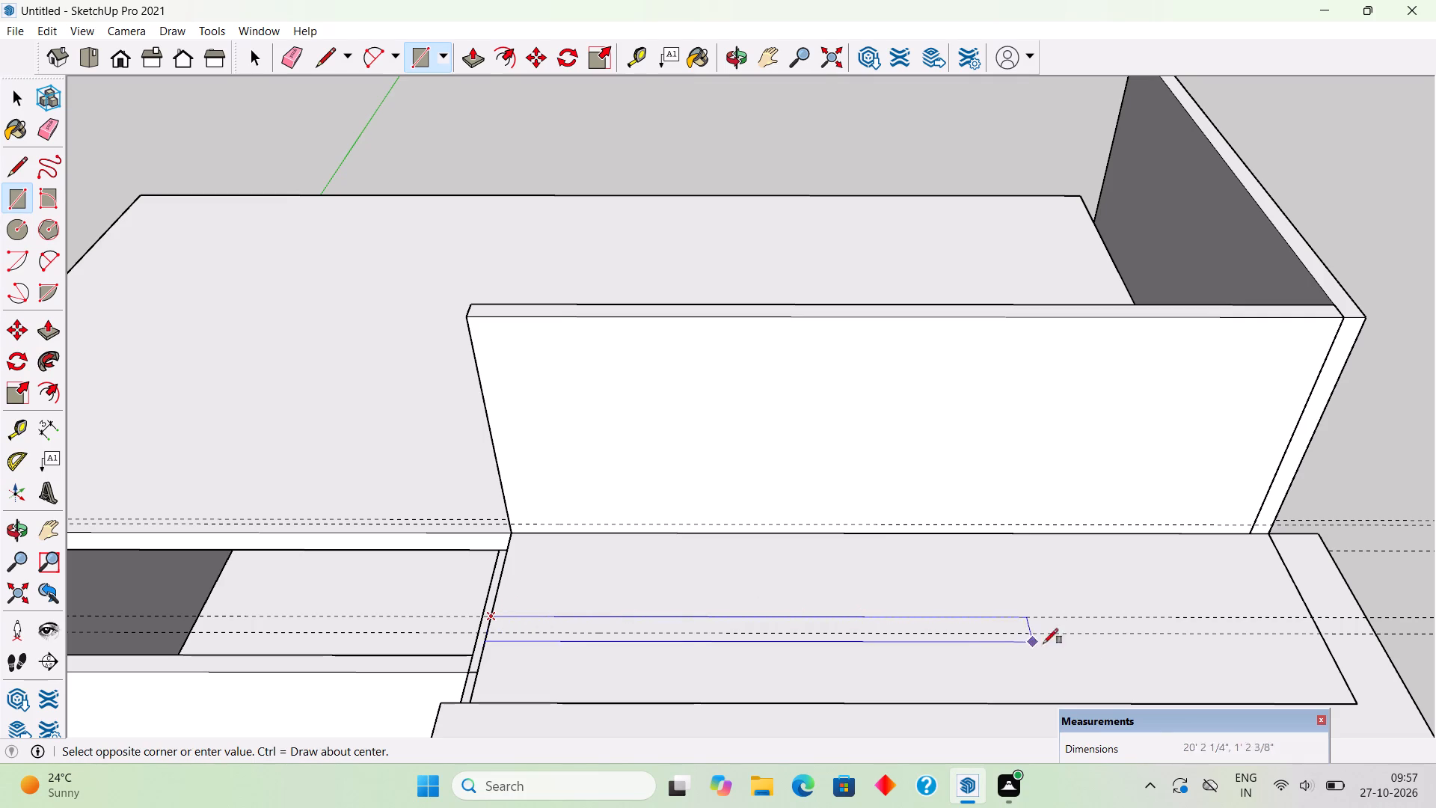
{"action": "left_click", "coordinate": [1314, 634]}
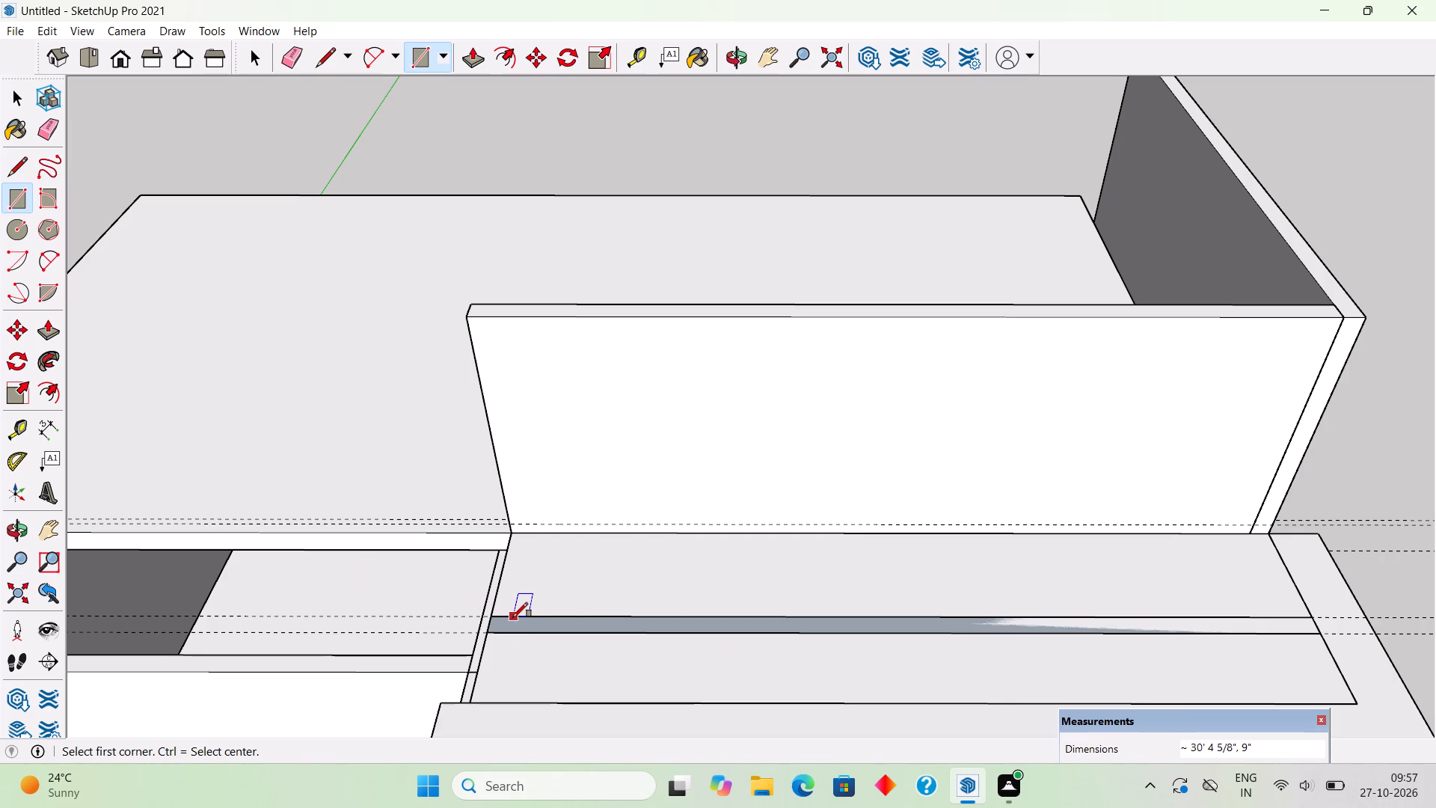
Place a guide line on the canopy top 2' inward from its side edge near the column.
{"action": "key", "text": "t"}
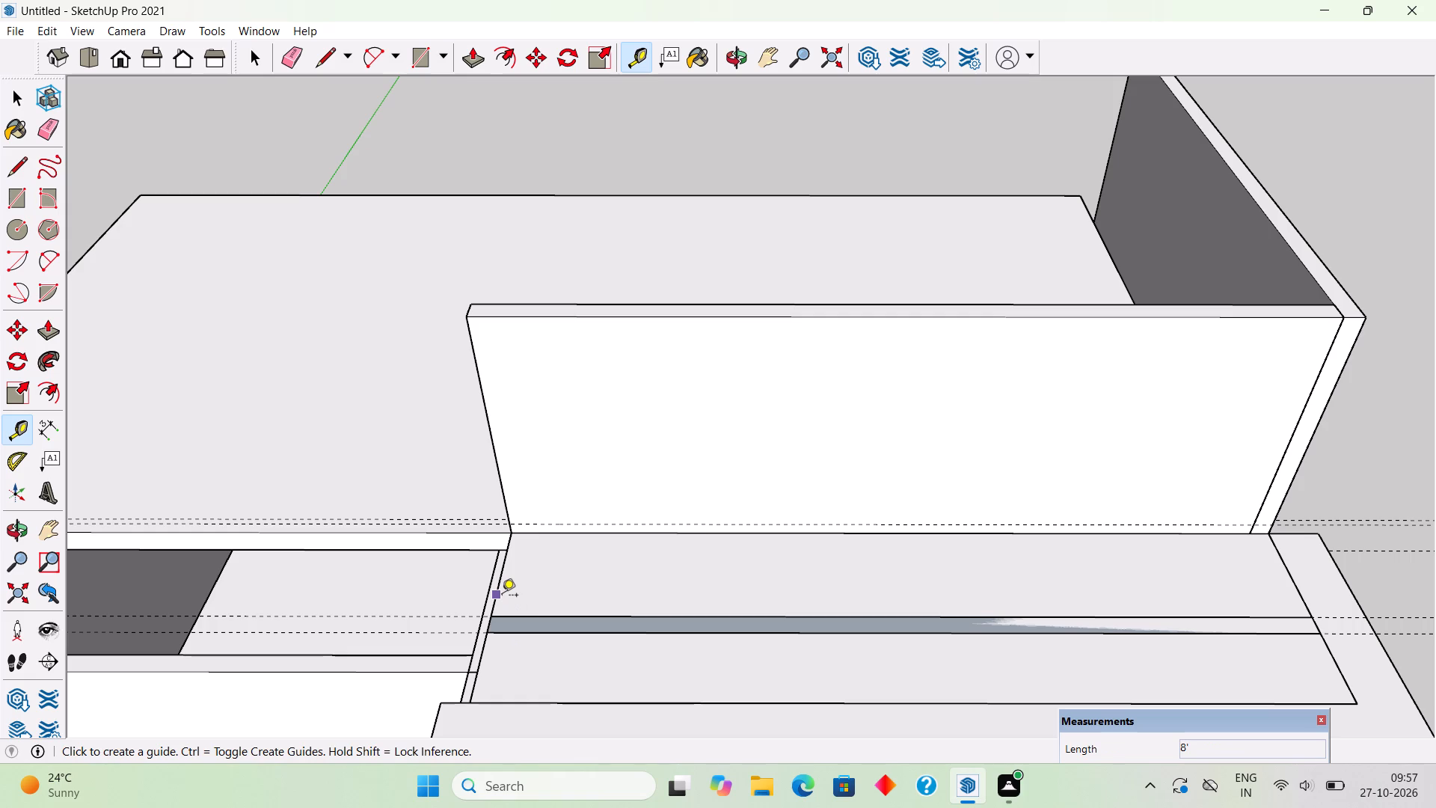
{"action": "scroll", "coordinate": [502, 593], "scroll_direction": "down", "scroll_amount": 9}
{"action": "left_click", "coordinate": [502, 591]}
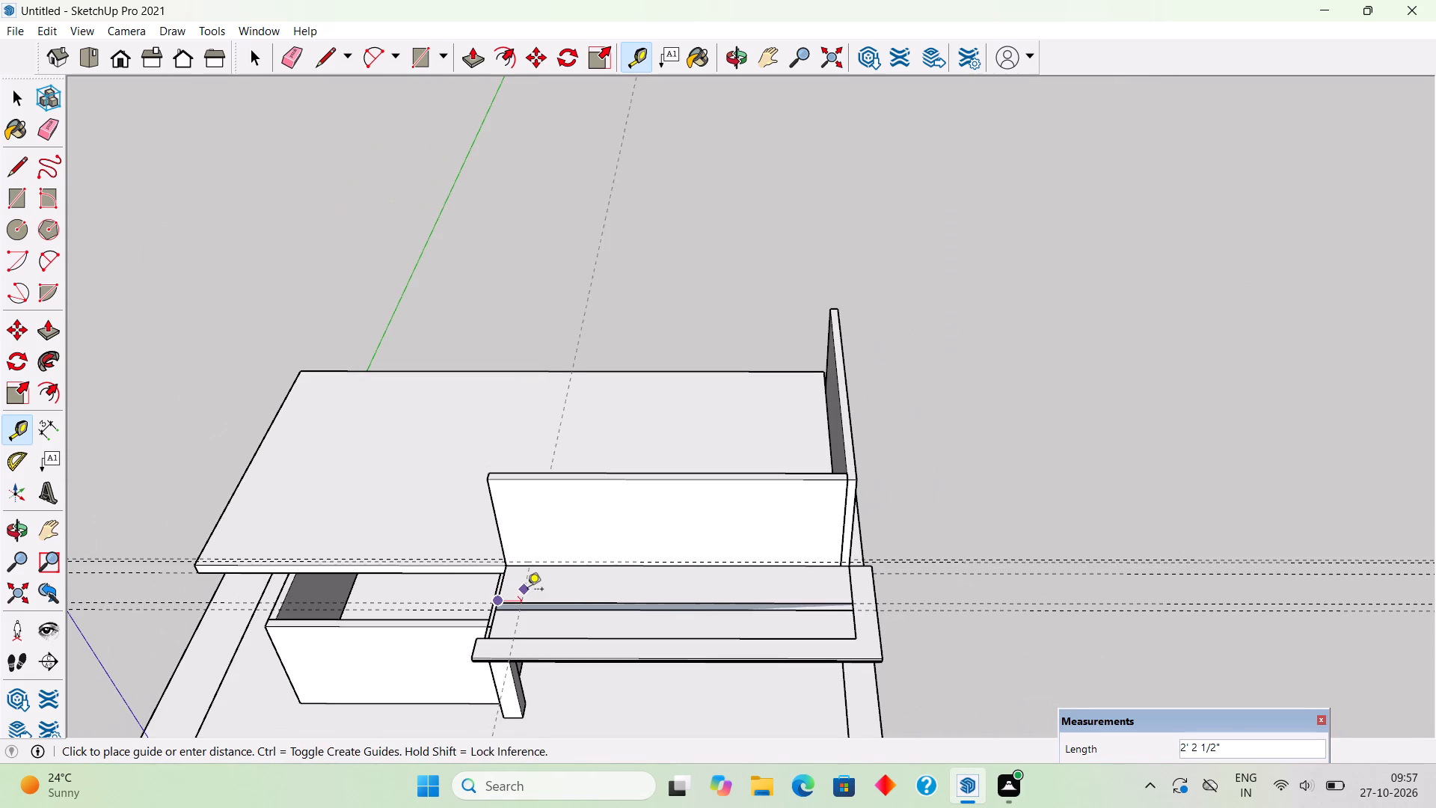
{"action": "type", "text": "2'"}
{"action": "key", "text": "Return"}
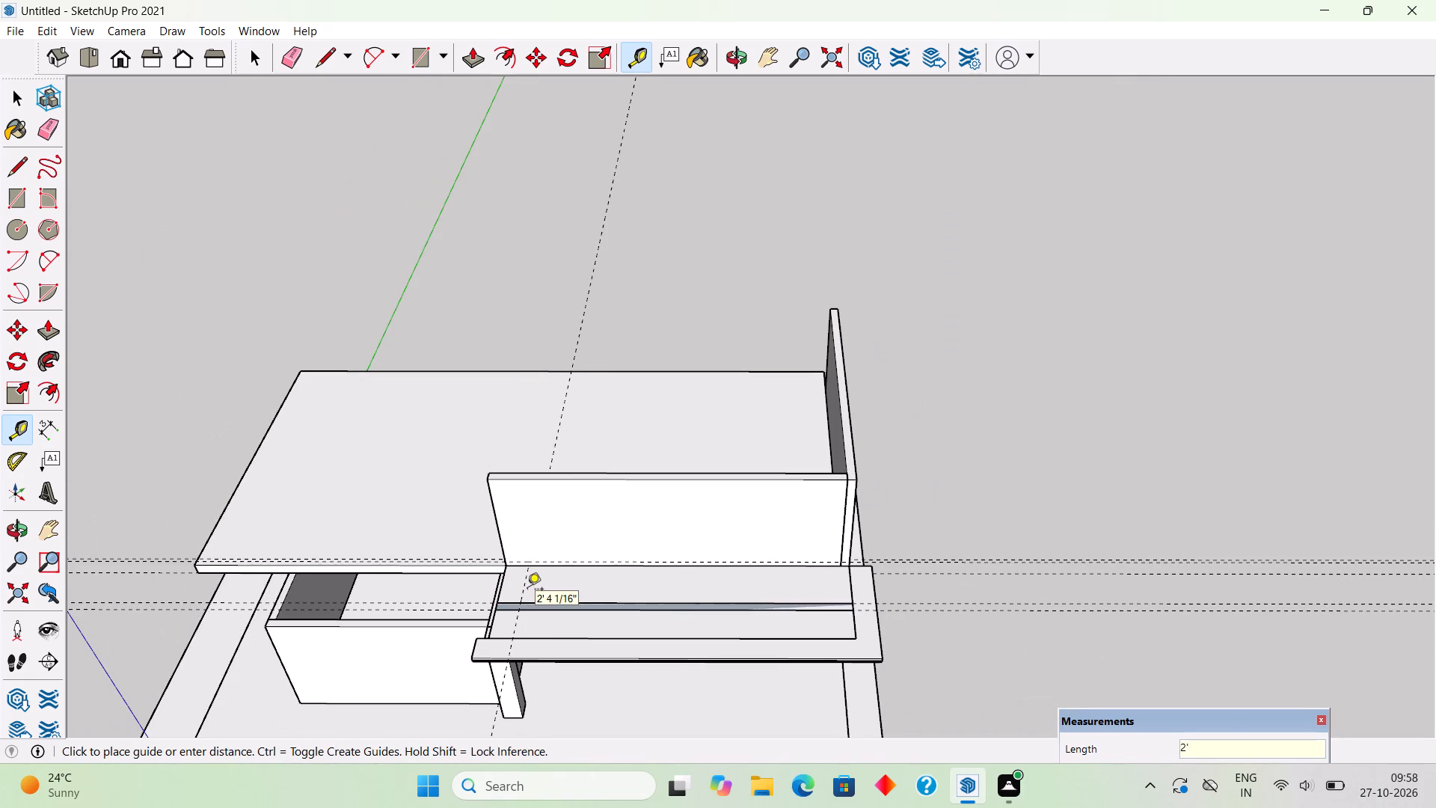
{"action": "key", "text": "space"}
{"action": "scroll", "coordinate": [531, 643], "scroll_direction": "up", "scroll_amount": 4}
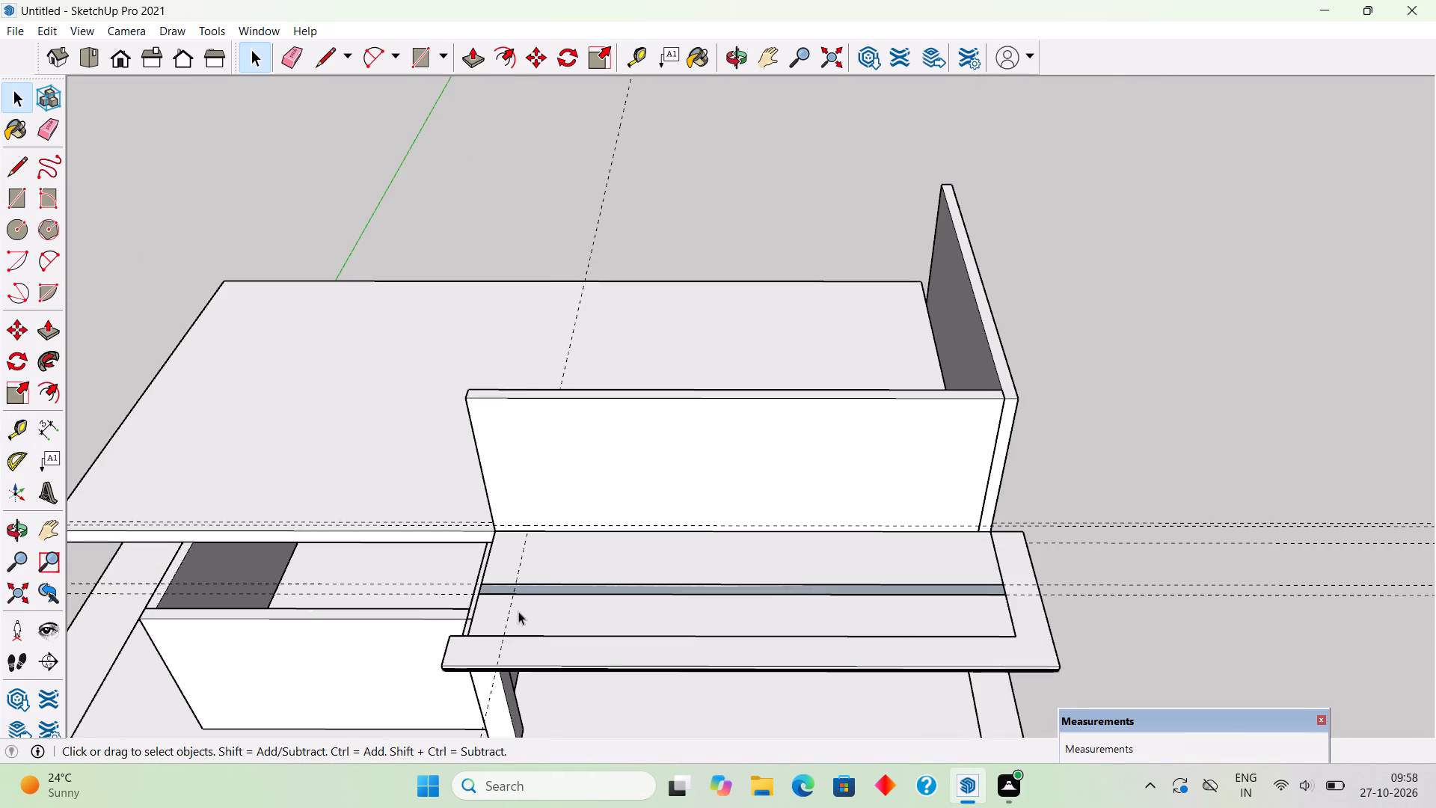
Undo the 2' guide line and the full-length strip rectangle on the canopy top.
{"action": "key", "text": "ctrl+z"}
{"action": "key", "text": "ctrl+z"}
Place a guide line 2' inward from the canopy top's side edge, on the empty canopy top.
{"action": "key", "text": "t"}
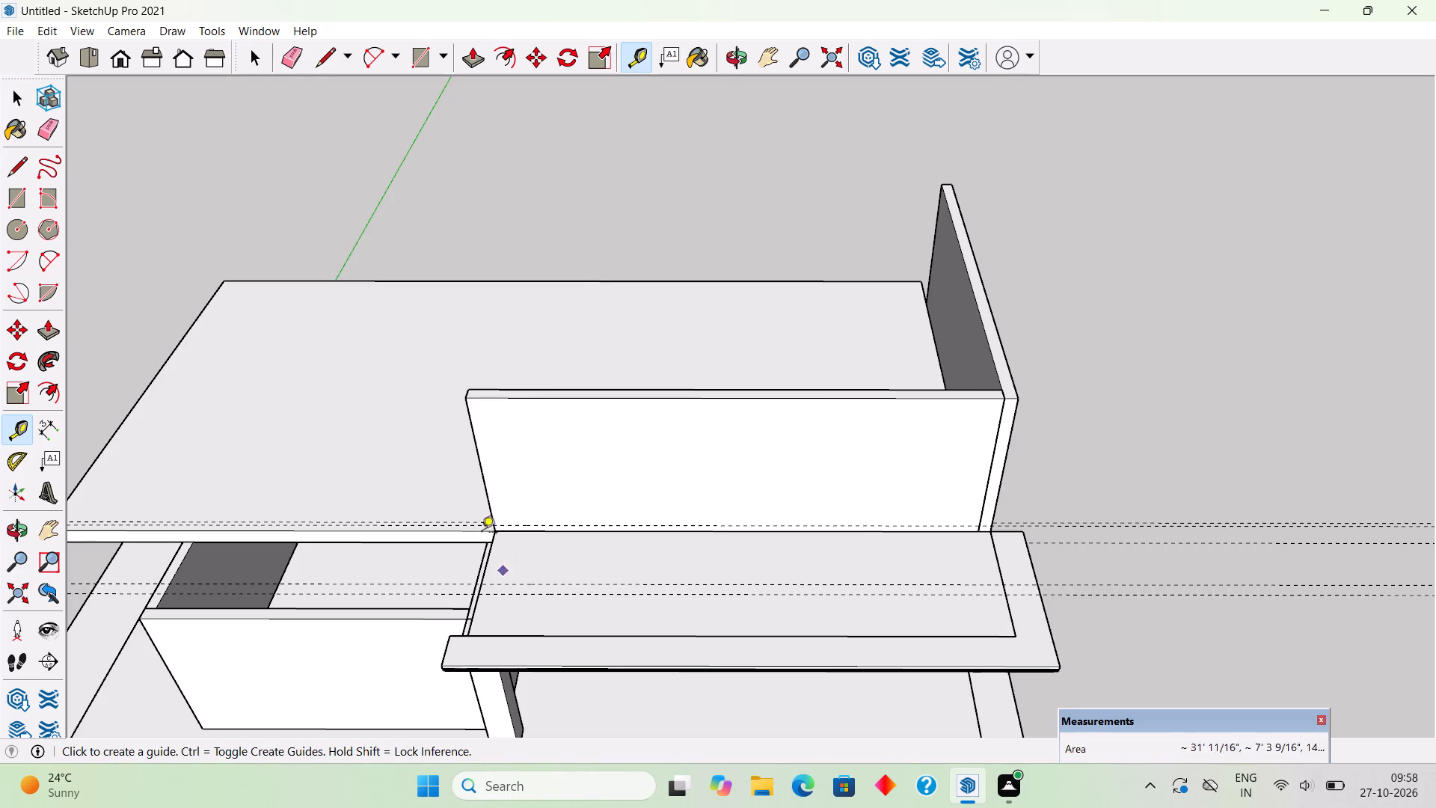
{"action": "scroll", "coordinate": [467, 562], "scroll_direction": "up", "scroll_amount": 5}
{"action": "left_click", "coordinate": [508, 569]}
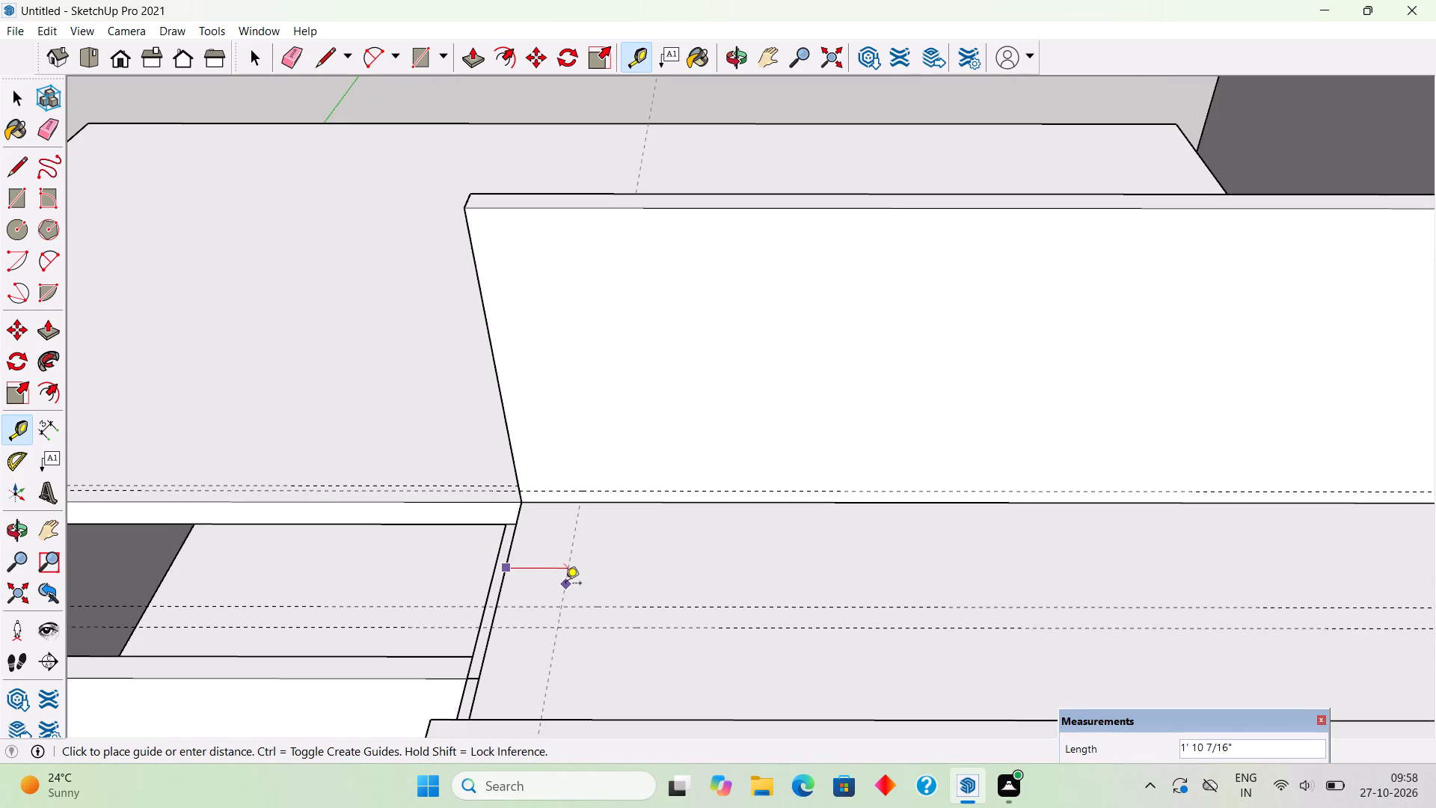
{"action": "key", "text": "2"}
{"action": "key", "text": "apostrophe"}
{"action": "key", "text": "Return"}
Draw a rectangle about 28' 1/2" by 9" between the guides, starting at the 2' guide, and push/pull it up 2'.
{"action": "key", "text": "r"}
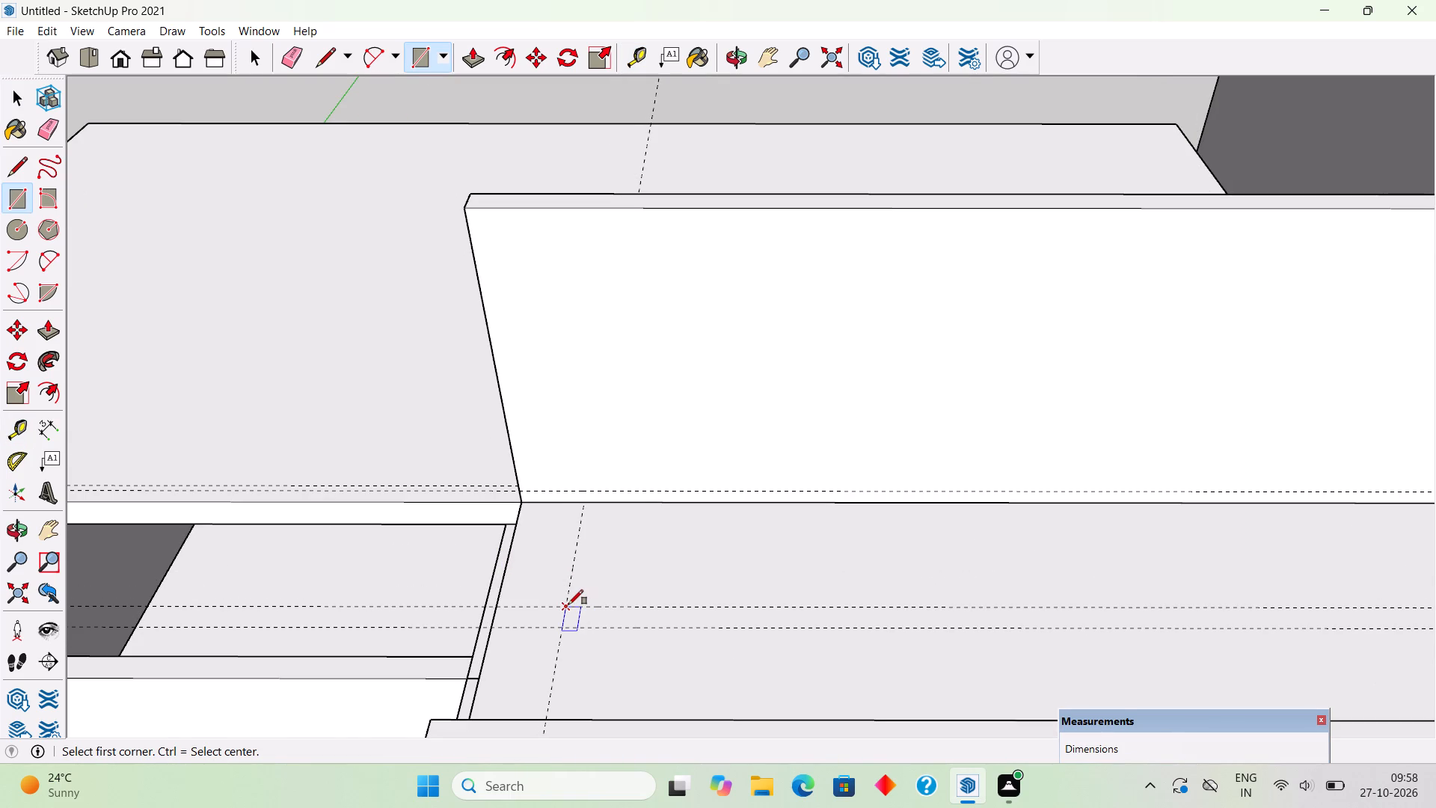
{"action": "left_click", "coordinate": [568, 605]}
{"action": "scroll", "coordinate": [530, 624], "scroll_direction": "down", "scroll_amount": 8}
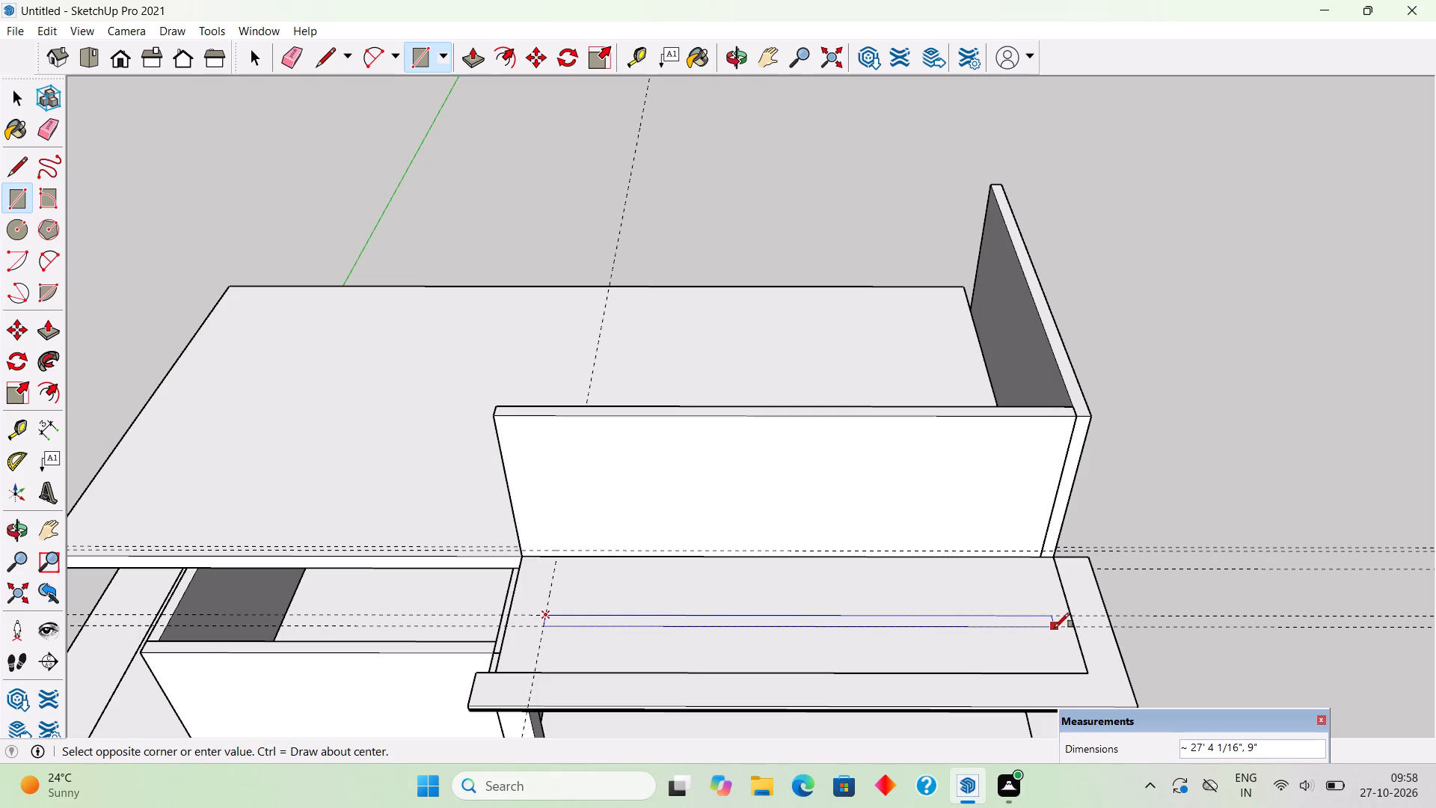
{"action": "left_click", "coordinate": [1070, 631]}
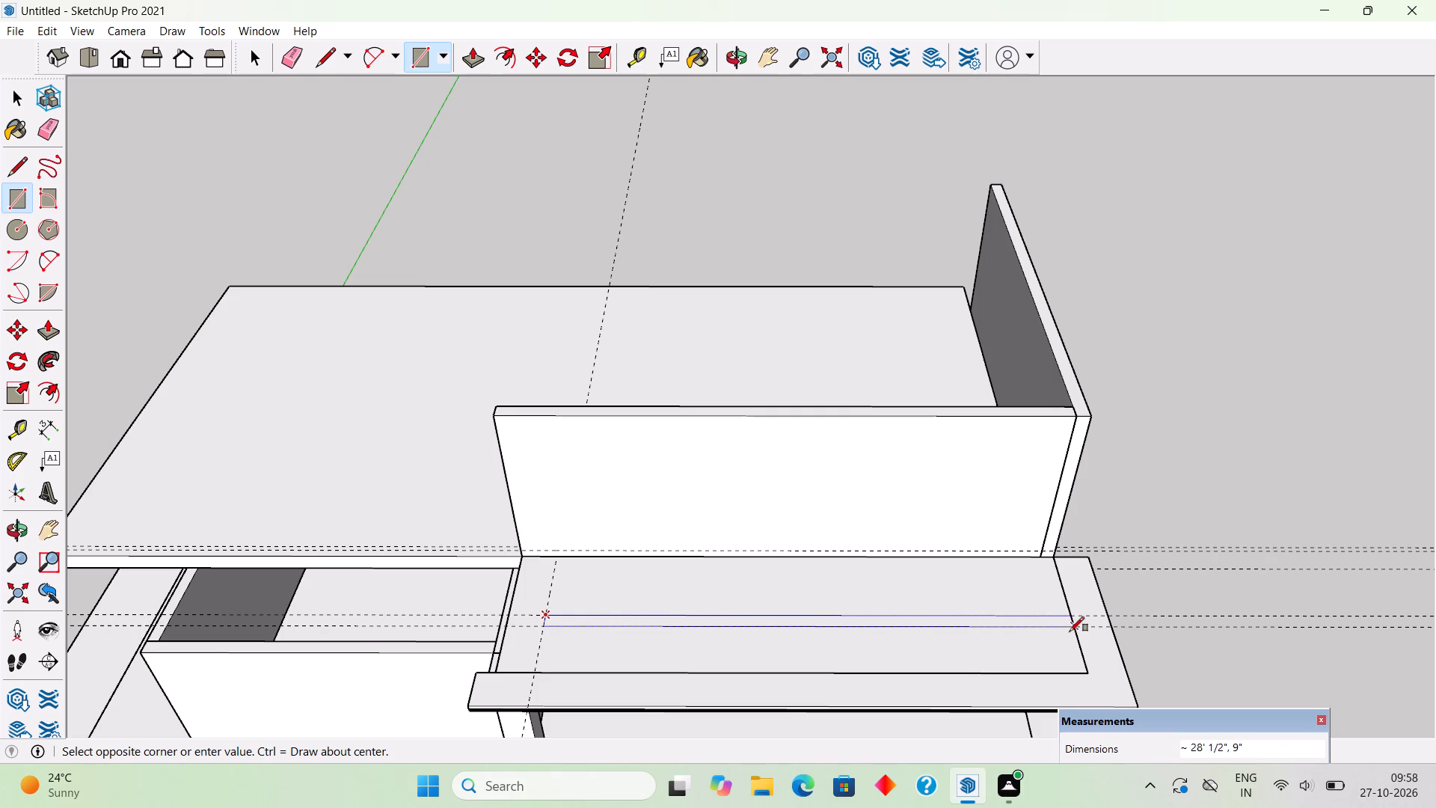
{"action": "key", "text": "p"}
{"action": "left_click", "coordinate": [1040, 621]}
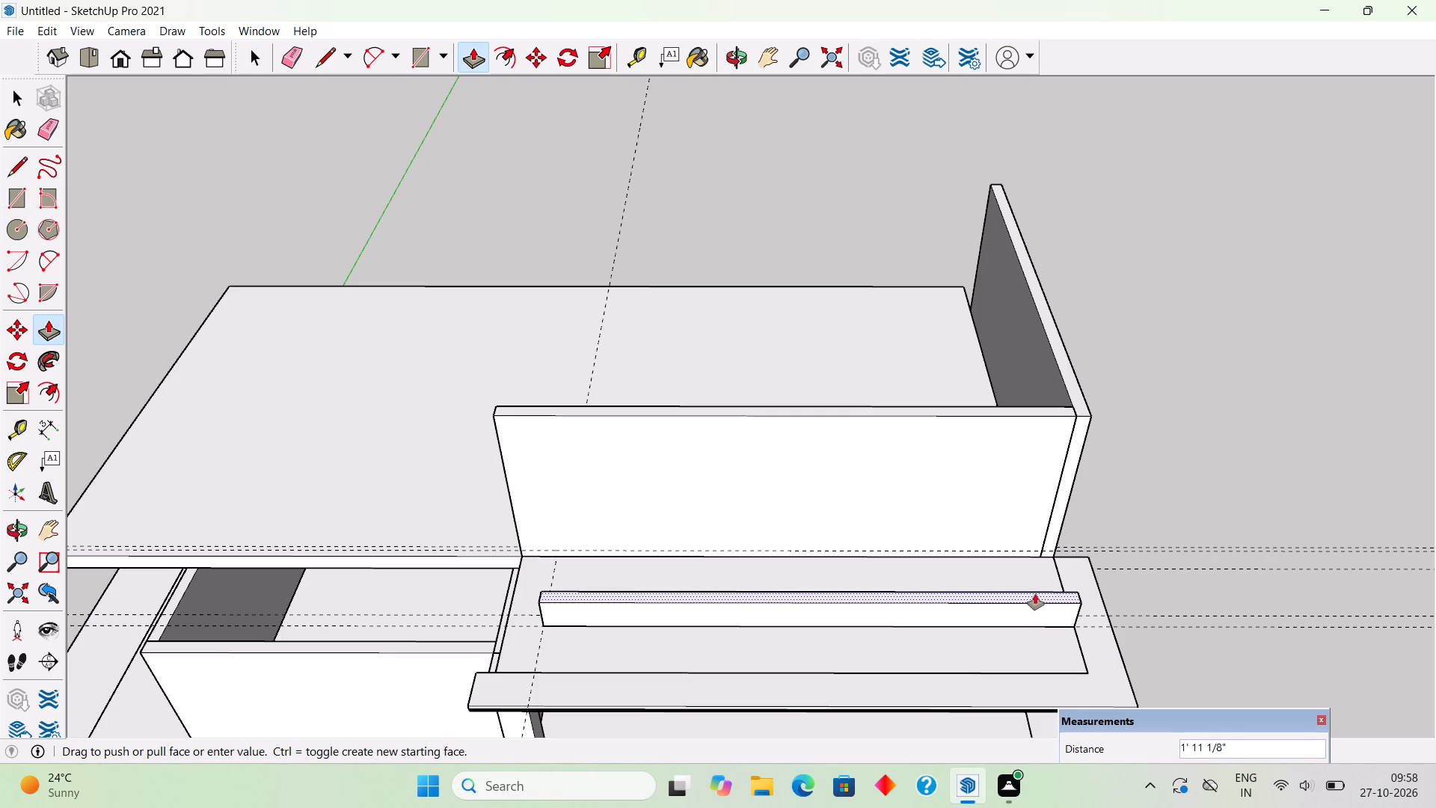
{"action": "type", "text": "2'"}
{"action": "key", "text": "Return"}
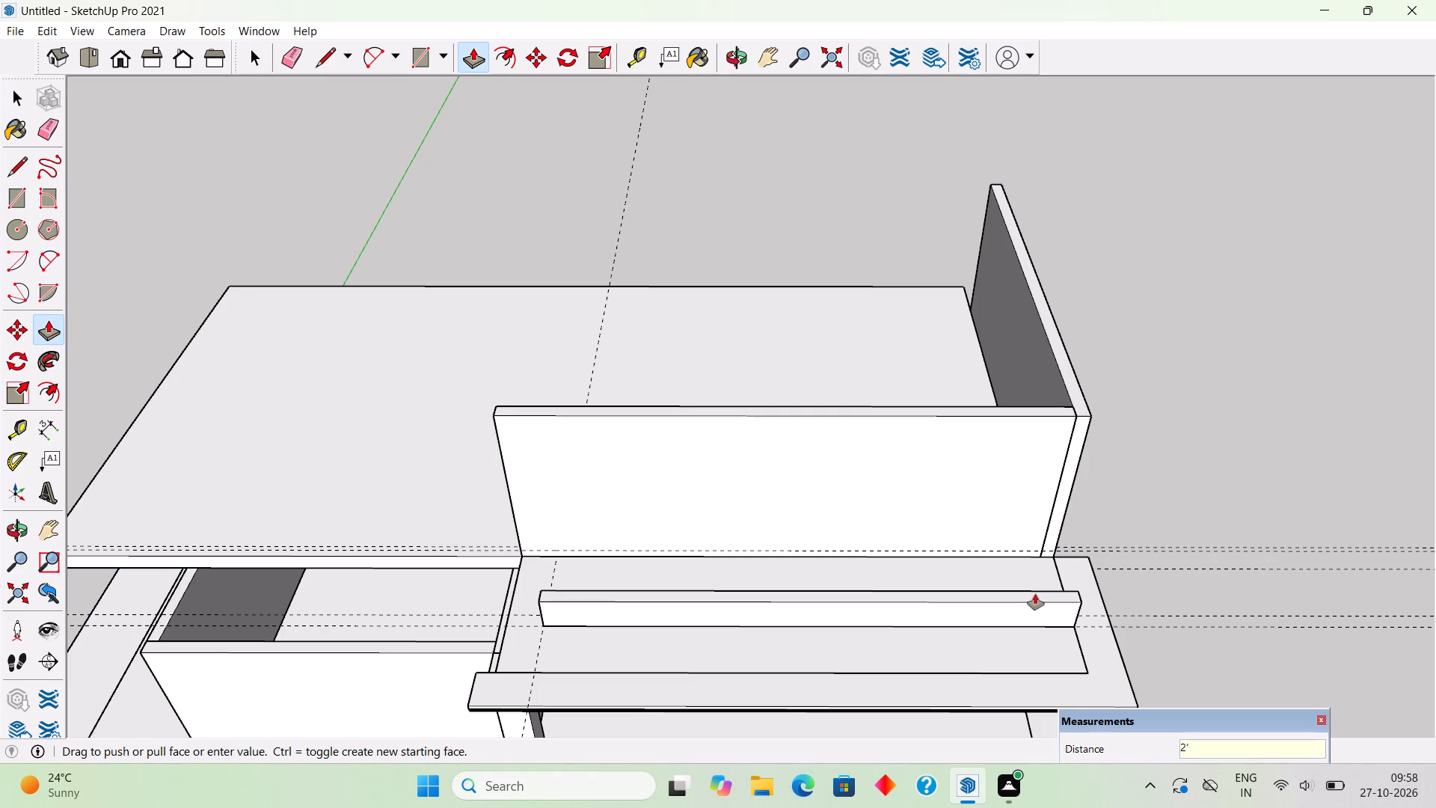
Select the whole 2' high parapet wall on the canopy top and make it a group.
{"action": "key", "text": "space"}
{"action": "scroll", "coordinate": [856, 581], "scroll_direction": "down", "scroll_amount": 2}
{"action": "triple_click", "coordinate": [857, 615]}
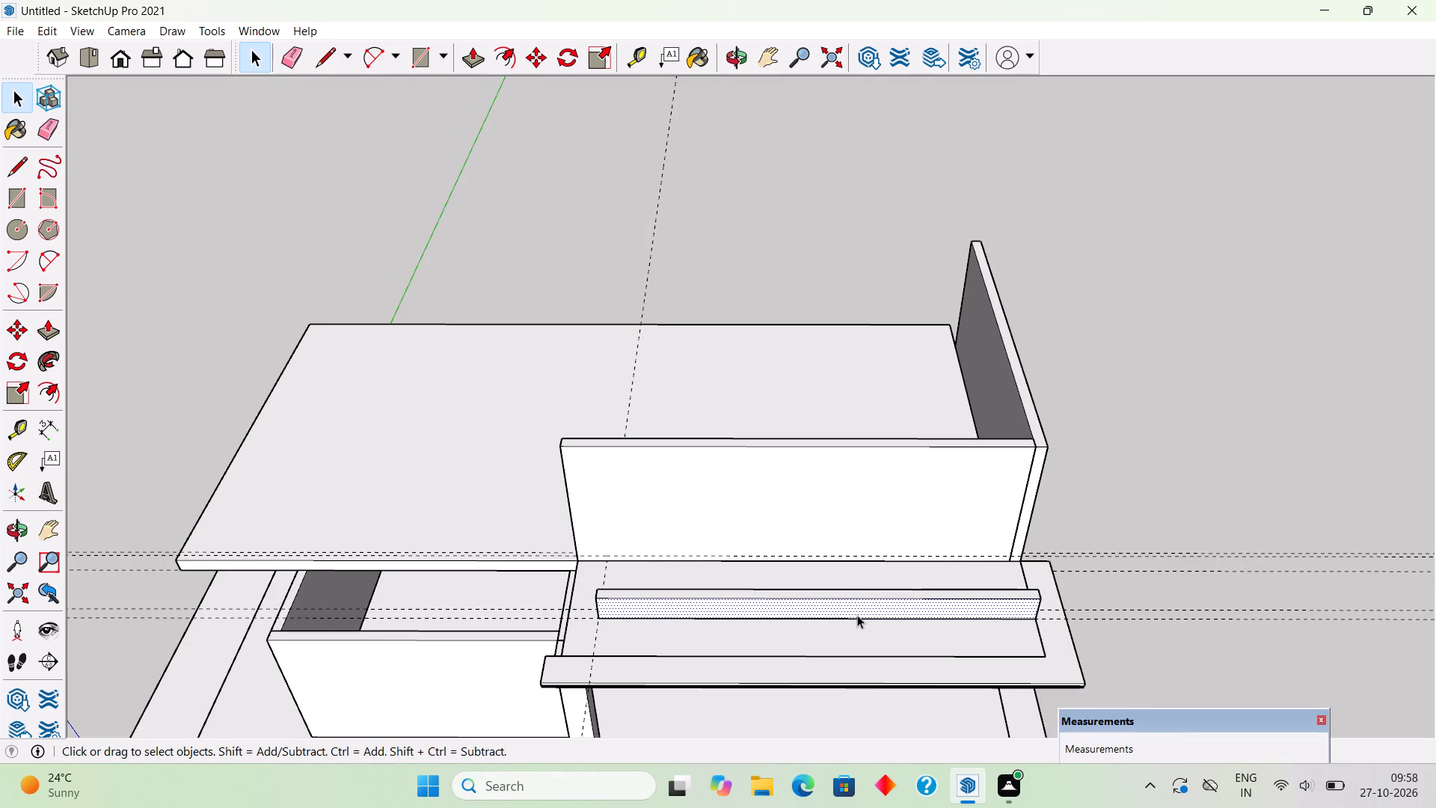
{"action": "right_click", "coordinate": [857, 615]}
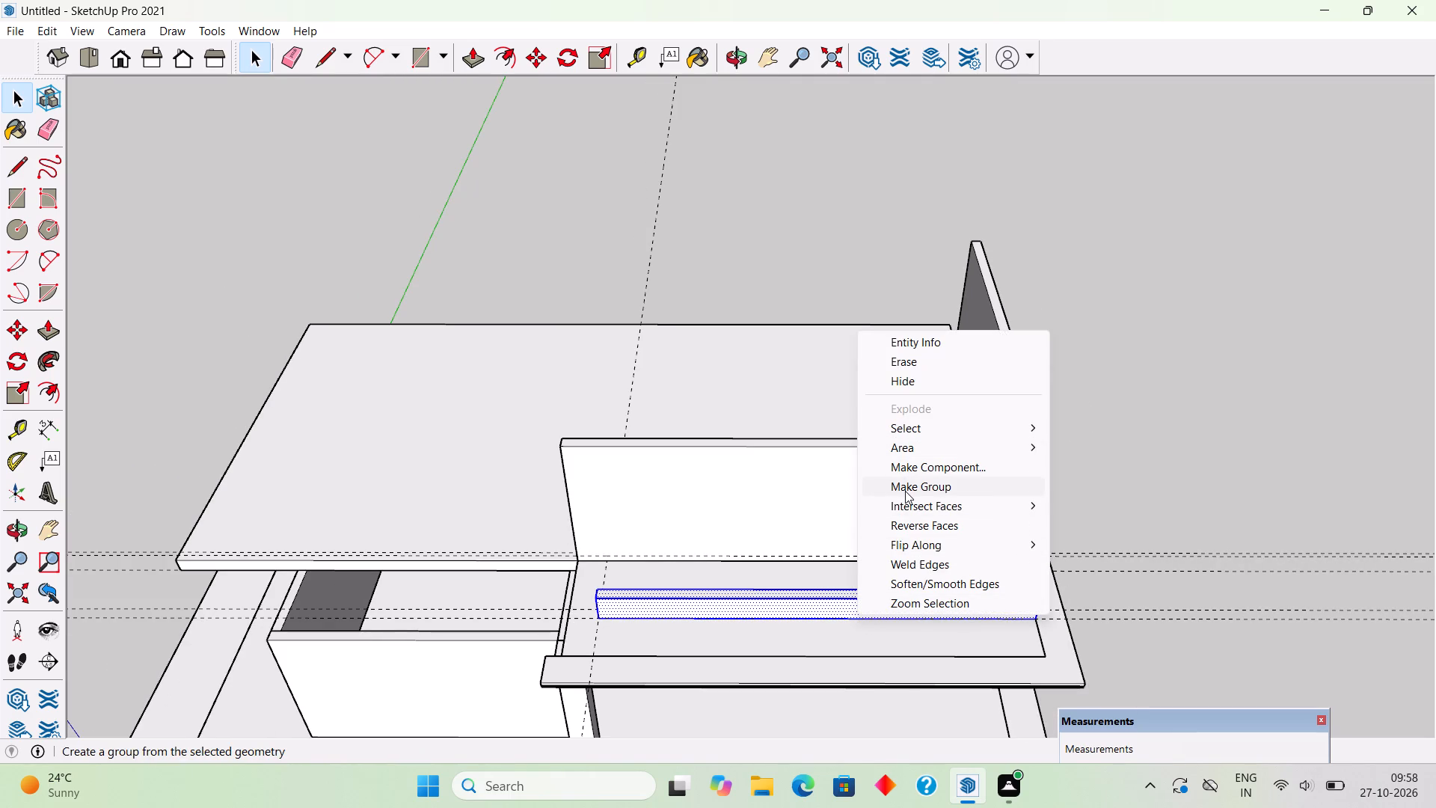
{"action": "left_click", "coordinate": [905, 491]}
{"action": "left_click", "coordinate": [1176, 447]}
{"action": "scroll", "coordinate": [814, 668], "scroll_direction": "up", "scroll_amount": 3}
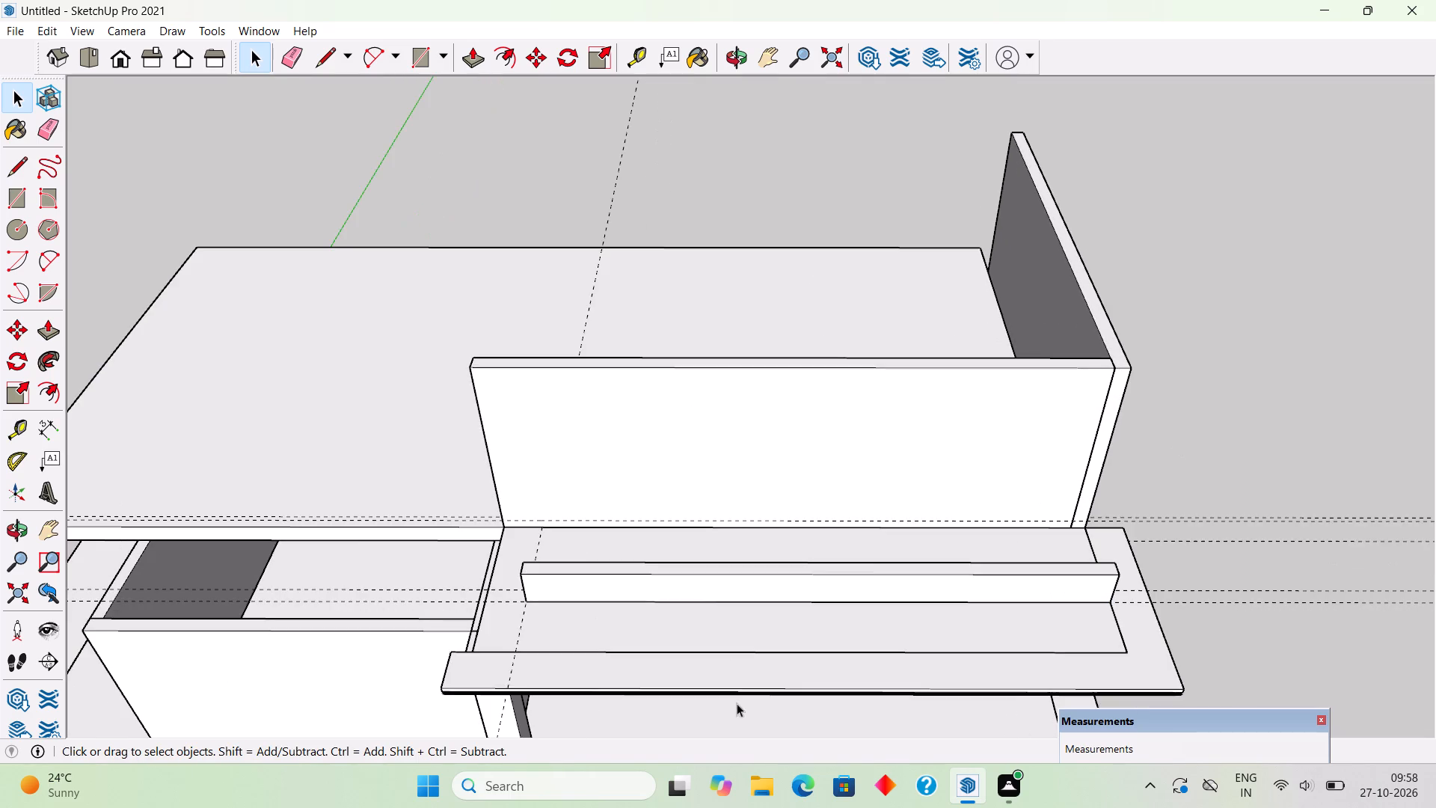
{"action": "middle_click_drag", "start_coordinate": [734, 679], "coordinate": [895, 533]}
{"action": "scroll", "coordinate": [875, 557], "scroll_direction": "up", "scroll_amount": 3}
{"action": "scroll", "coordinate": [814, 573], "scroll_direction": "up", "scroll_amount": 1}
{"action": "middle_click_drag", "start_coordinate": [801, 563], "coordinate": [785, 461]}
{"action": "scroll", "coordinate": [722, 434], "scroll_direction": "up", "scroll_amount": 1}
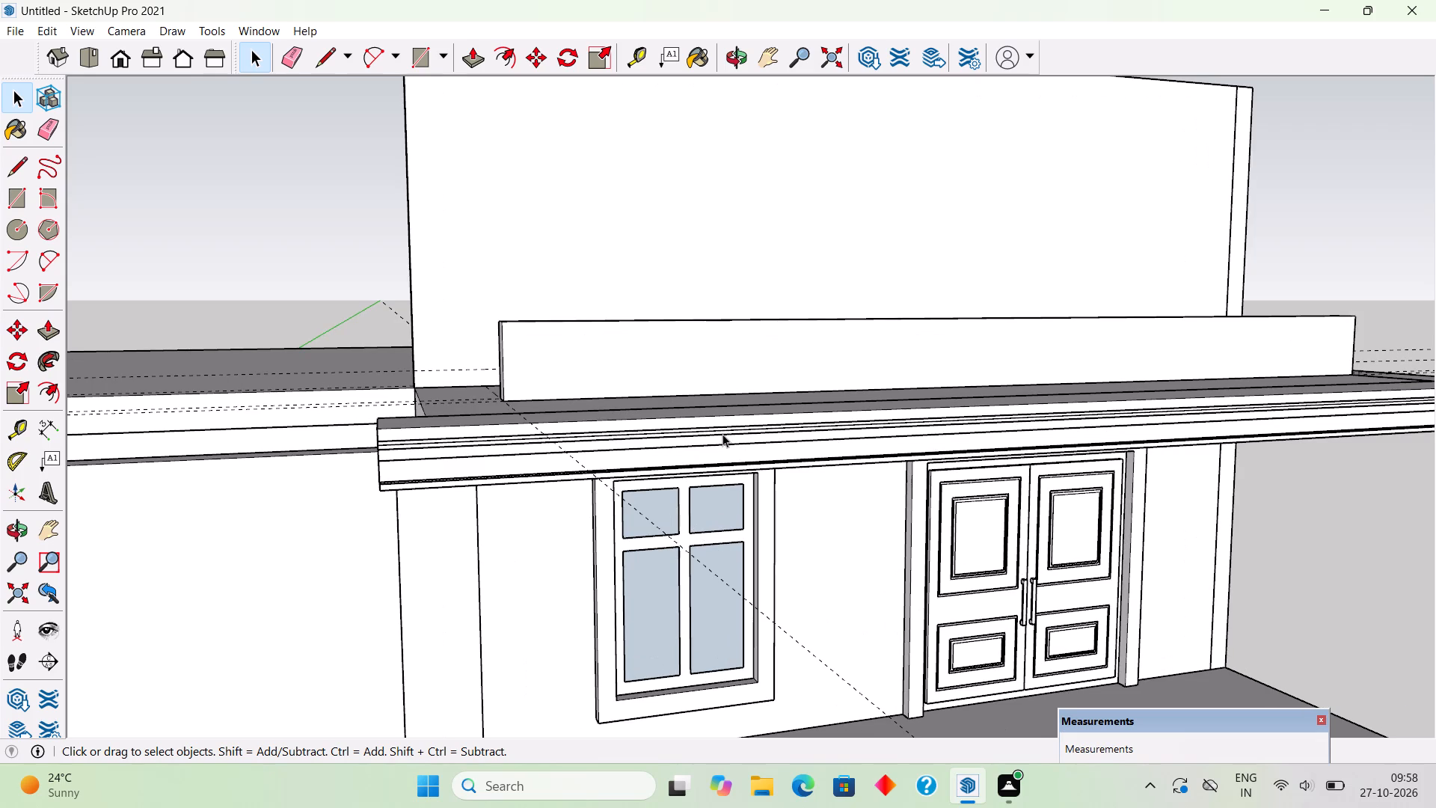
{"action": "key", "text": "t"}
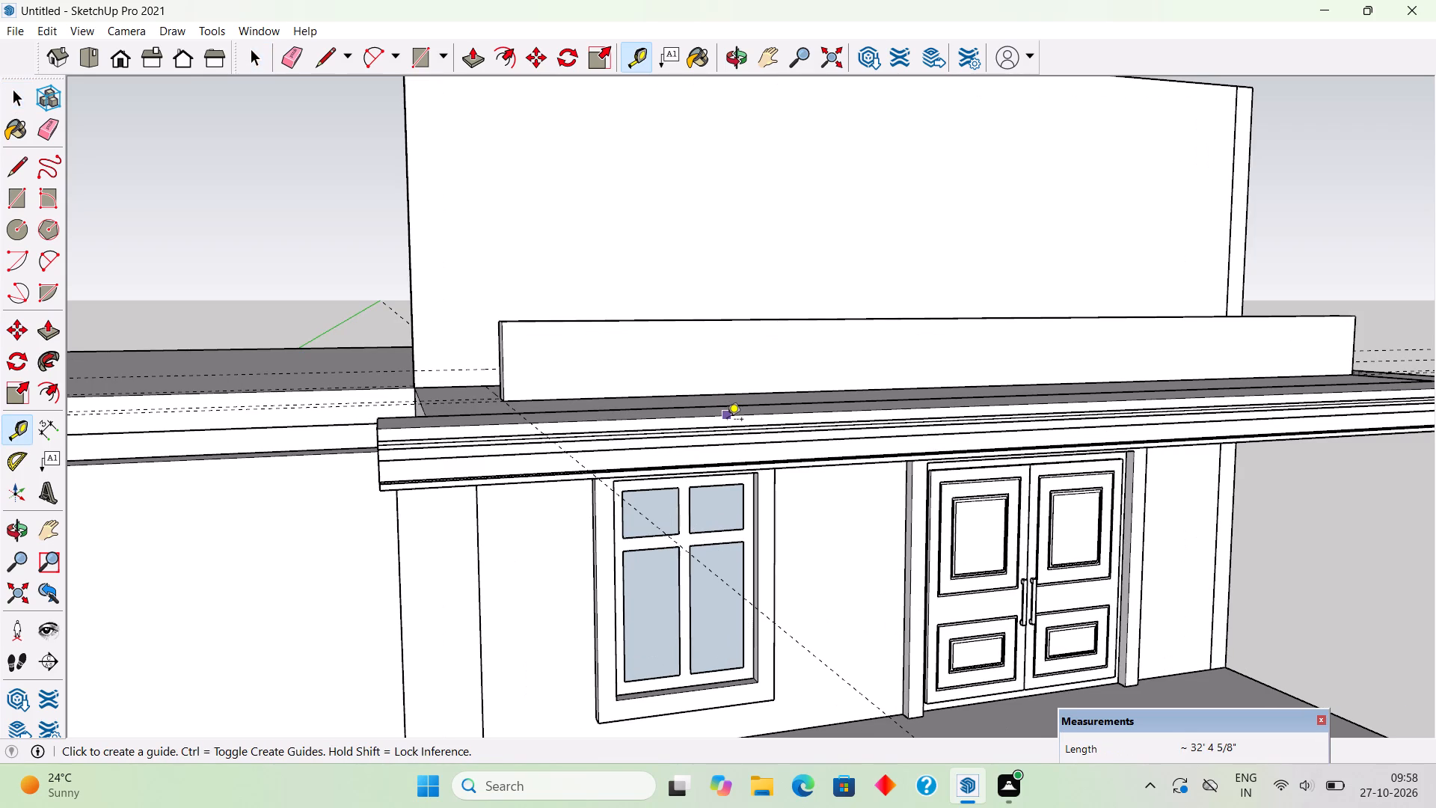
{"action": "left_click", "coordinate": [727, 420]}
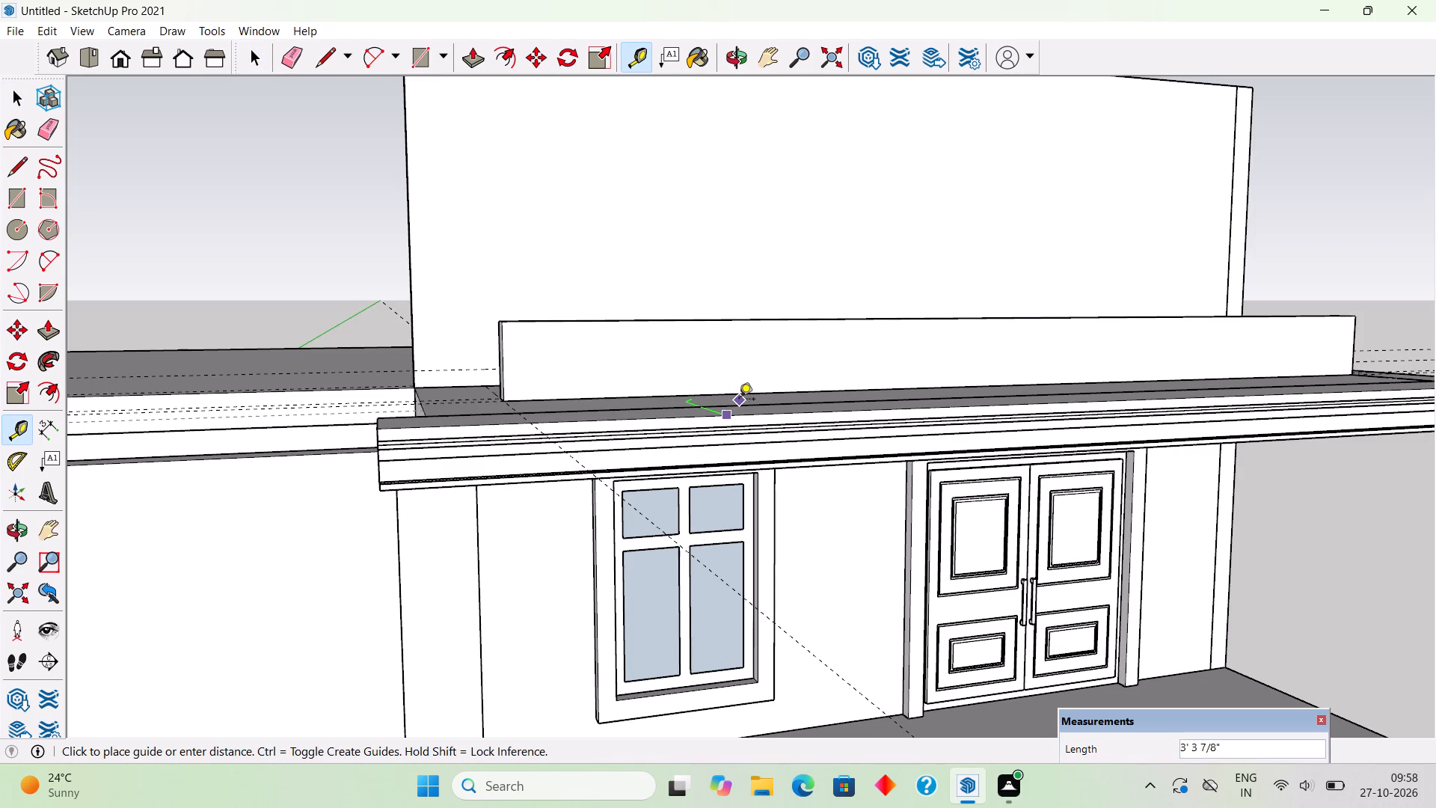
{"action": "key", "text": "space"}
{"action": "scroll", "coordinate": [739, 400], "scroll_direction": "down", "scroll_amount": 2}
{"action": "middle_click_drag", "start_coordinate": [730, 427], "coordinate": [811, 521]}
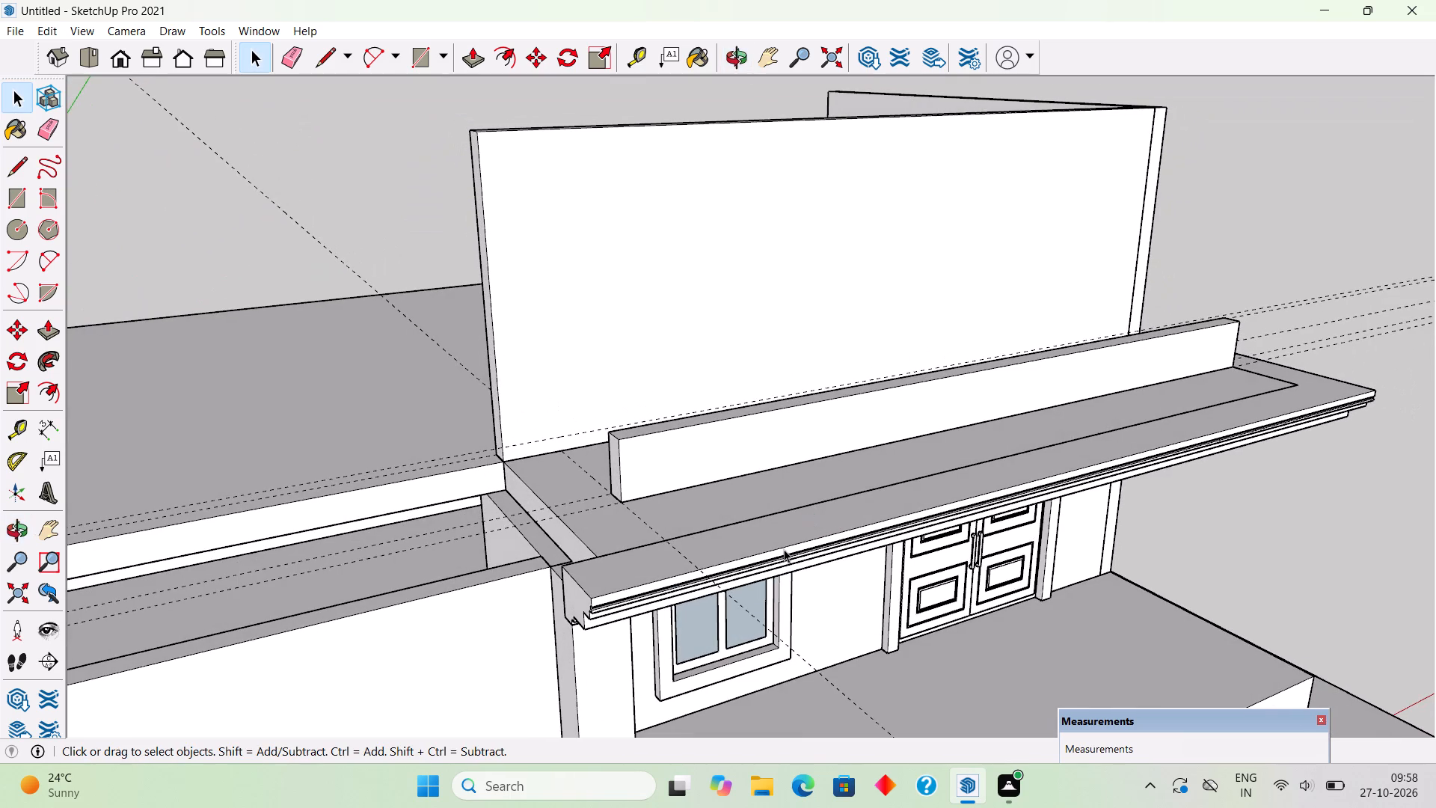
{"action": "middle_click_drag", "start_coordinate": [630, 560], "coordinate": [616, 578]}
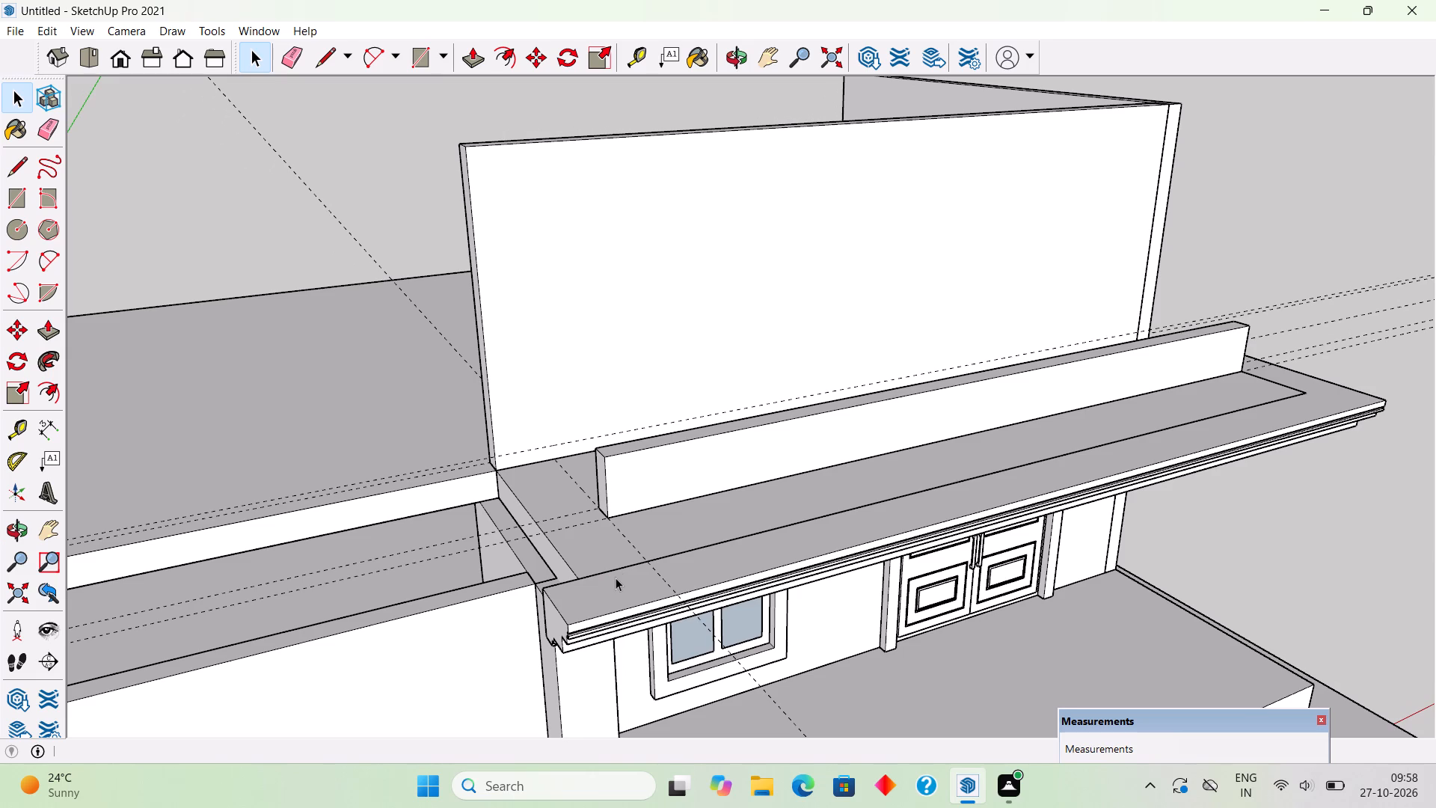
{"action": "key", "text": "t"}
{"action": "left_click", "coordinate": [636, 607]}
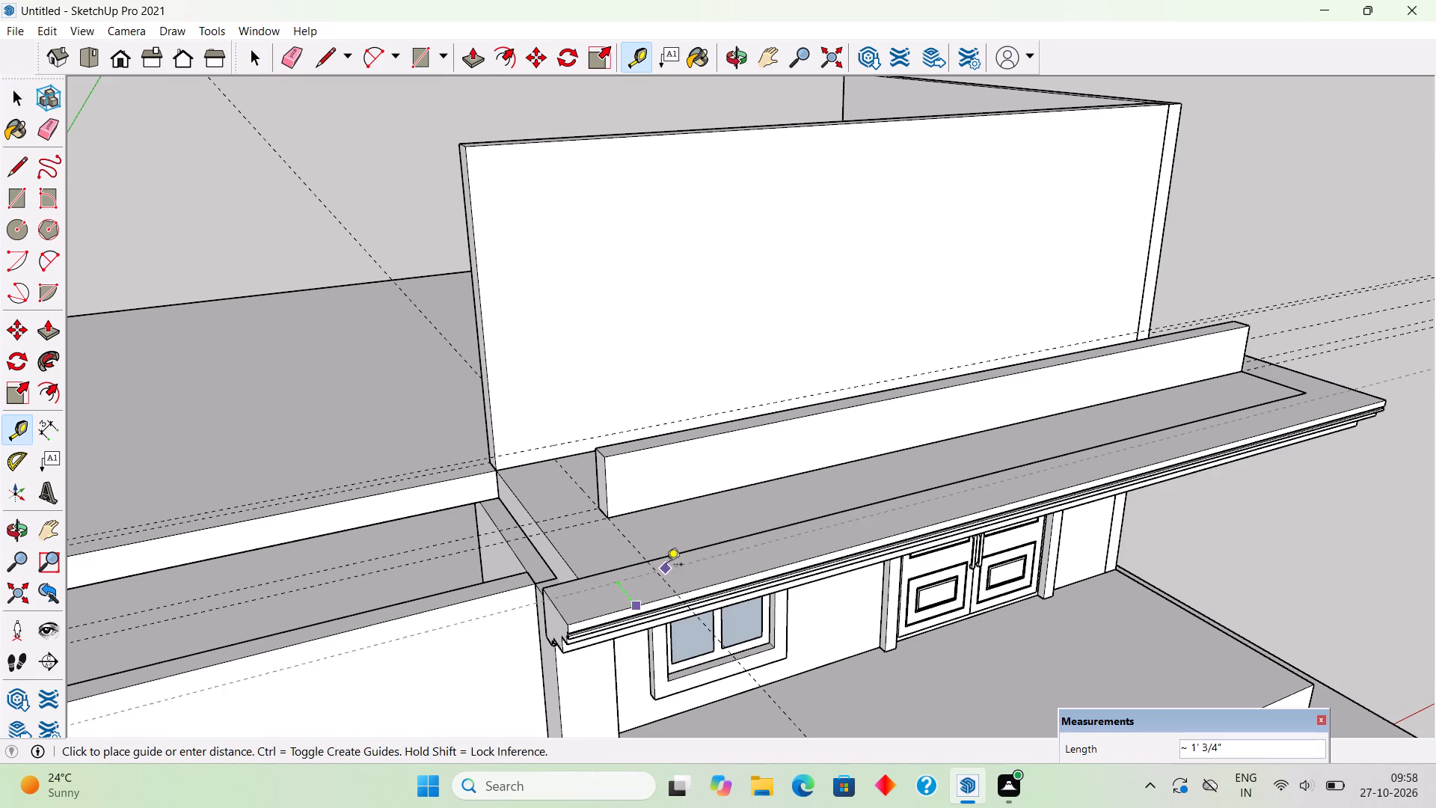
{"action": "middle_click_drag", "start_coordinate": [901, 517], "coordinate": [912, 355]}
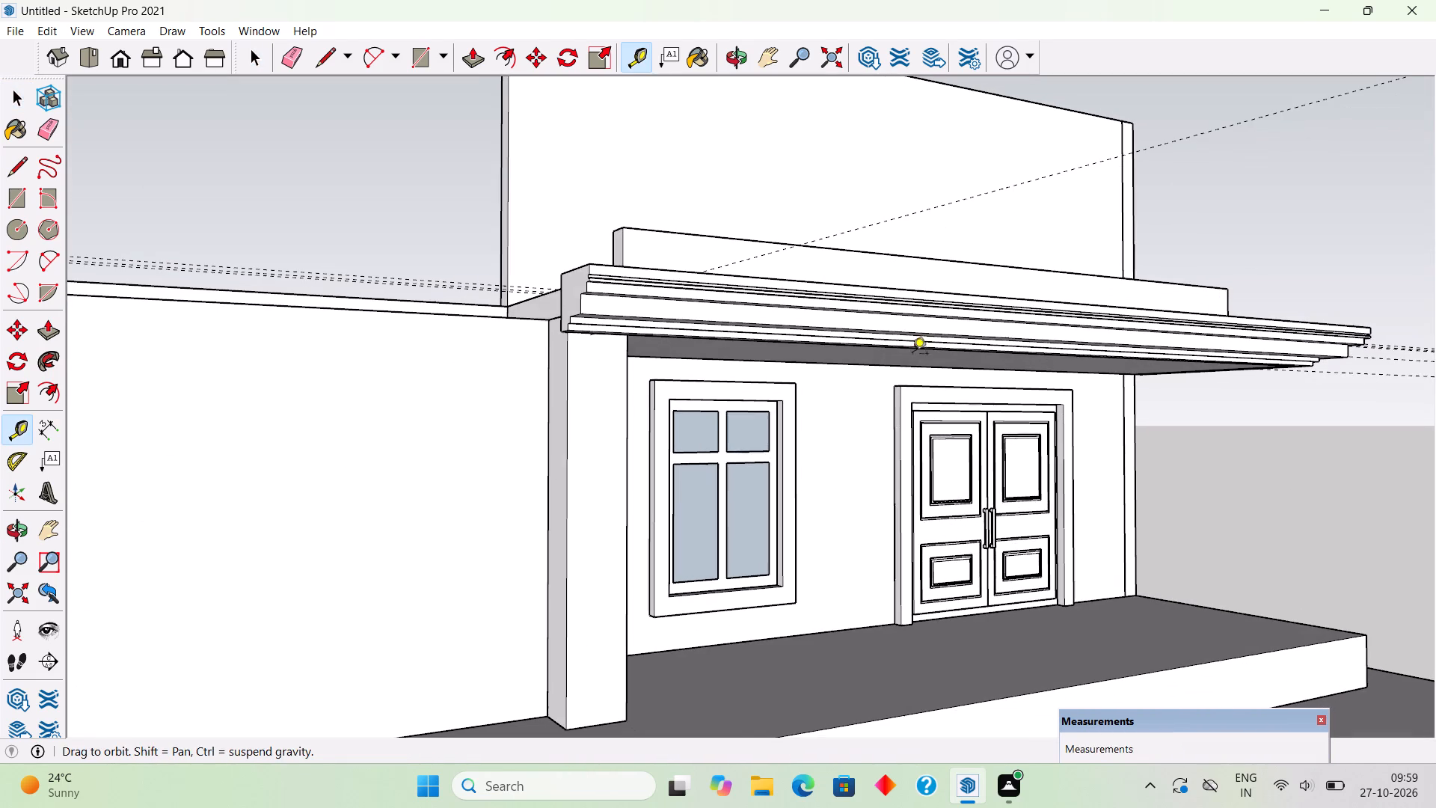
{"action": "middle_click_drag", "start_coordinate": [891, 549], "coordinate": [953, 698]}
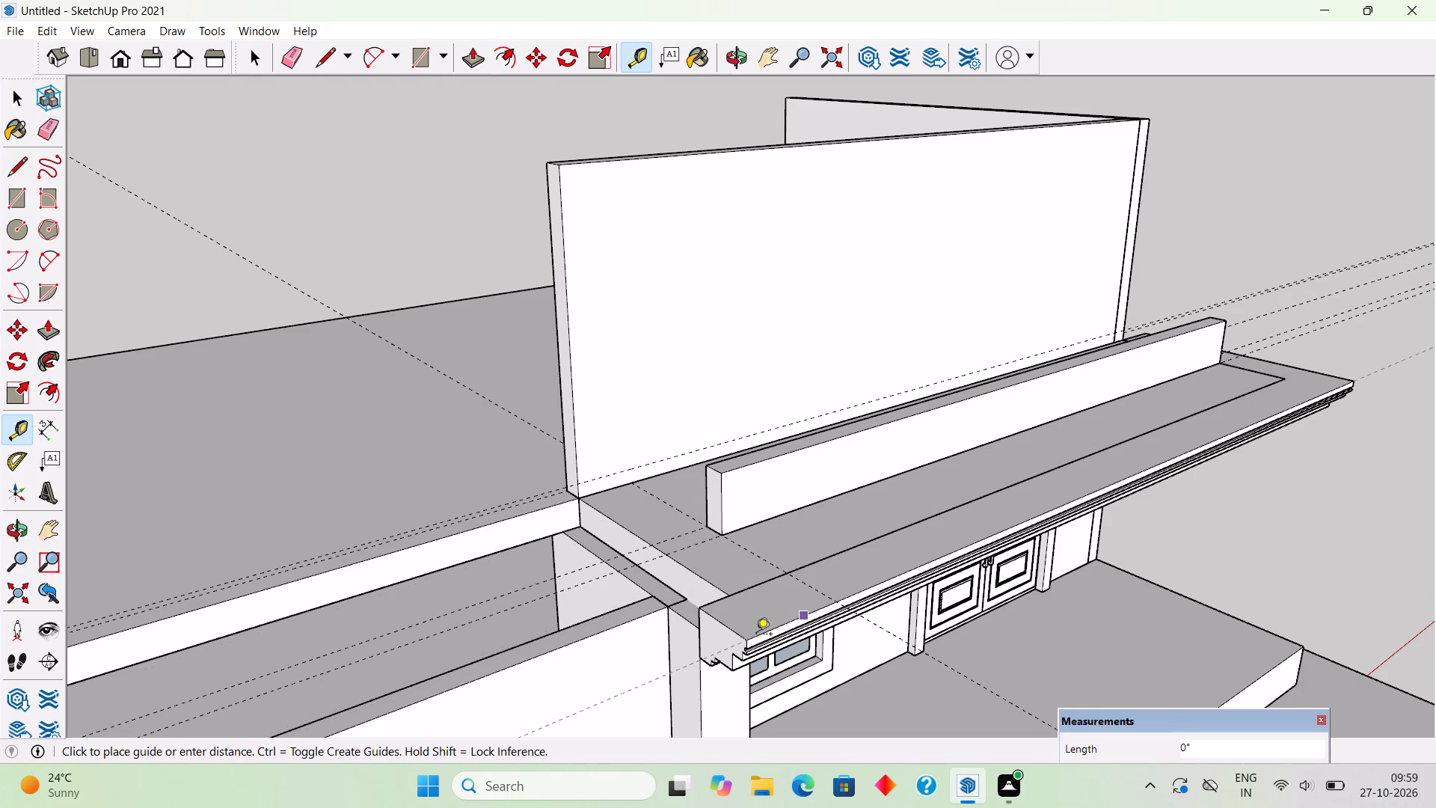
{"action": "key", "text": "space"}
Place a guide line 6" above the lower edge of the canopy's topmost front band, parallel to it.
{"action": "type", "text": "t"}
{"action": "scroll", "coordinate": [760, 664], "scroll_direction": "up", "scroll_amount": 4}
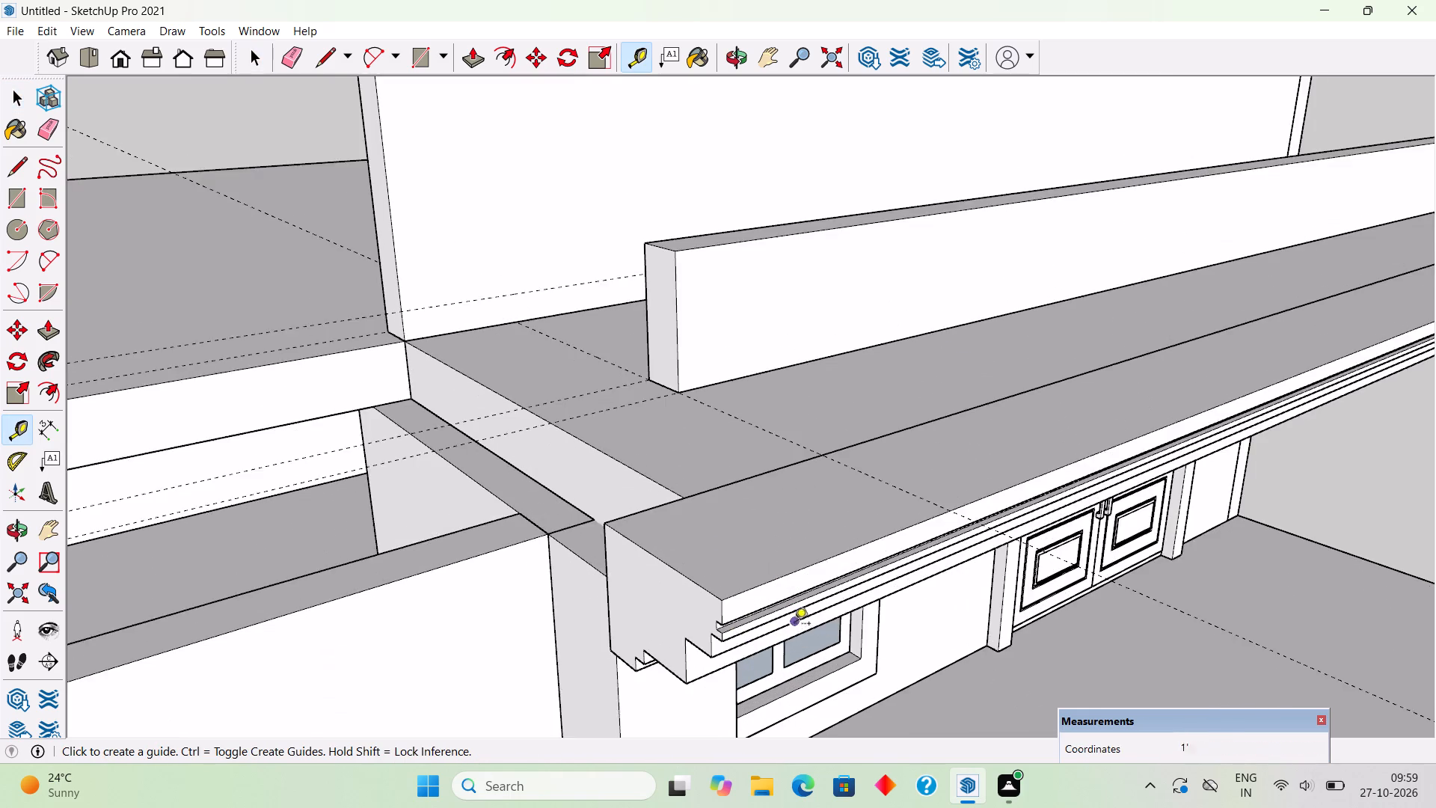
{"action": "scroll", "coordinate": [794, 625], "scroll_direction": "up", "scroll_amount": 10}
{"action": "left_click", "coordinate": [834, 576]}
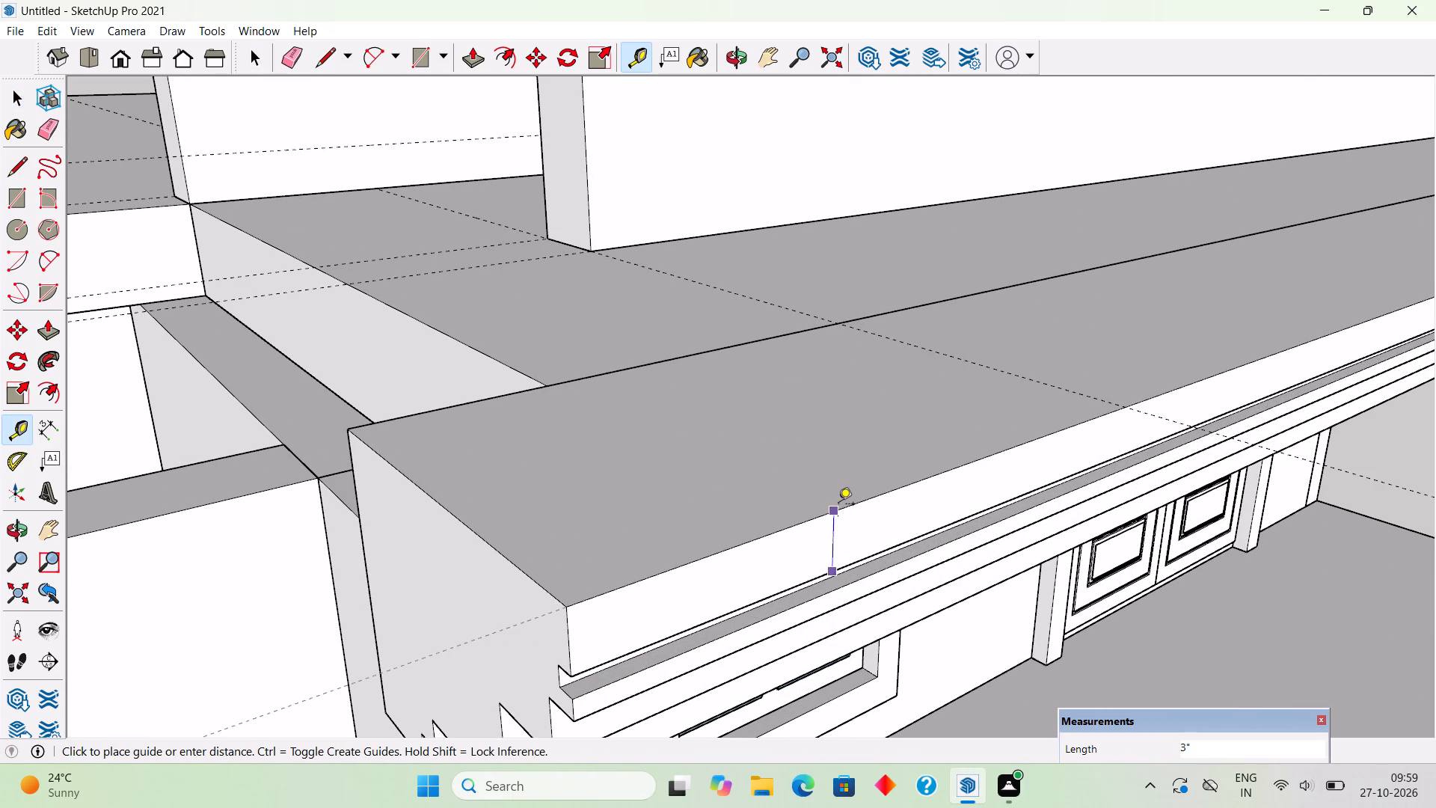
{"action": "key", "text": "6"}
{"action": "key", "text": "shift+quotedbl"}
{"action": "key", "text": "Return"}
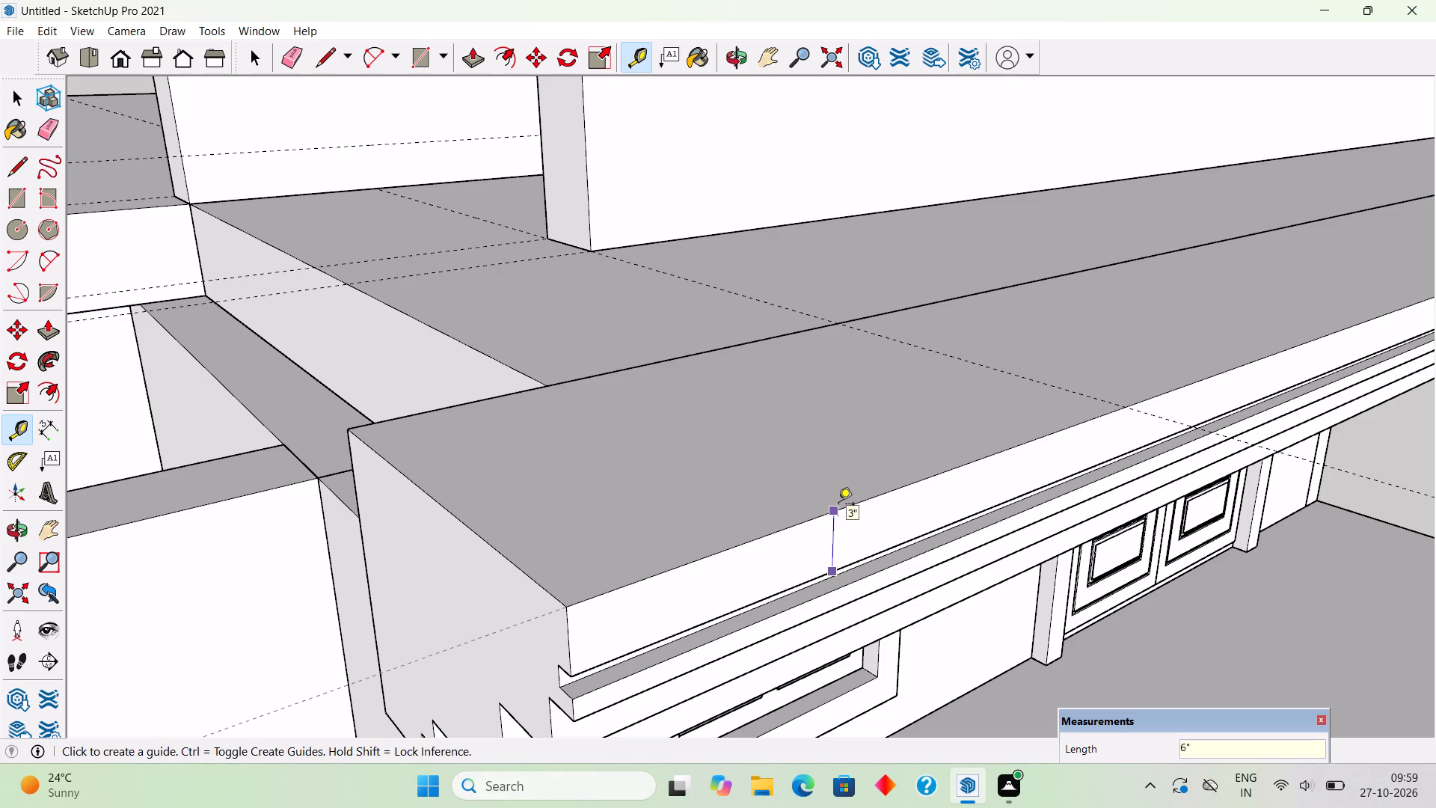
{"action": "key", "text": "space"}
Place a vertical guide line along the front corner edge of the canopy's top band at the column end.
{"action": "key", "text": "r"}
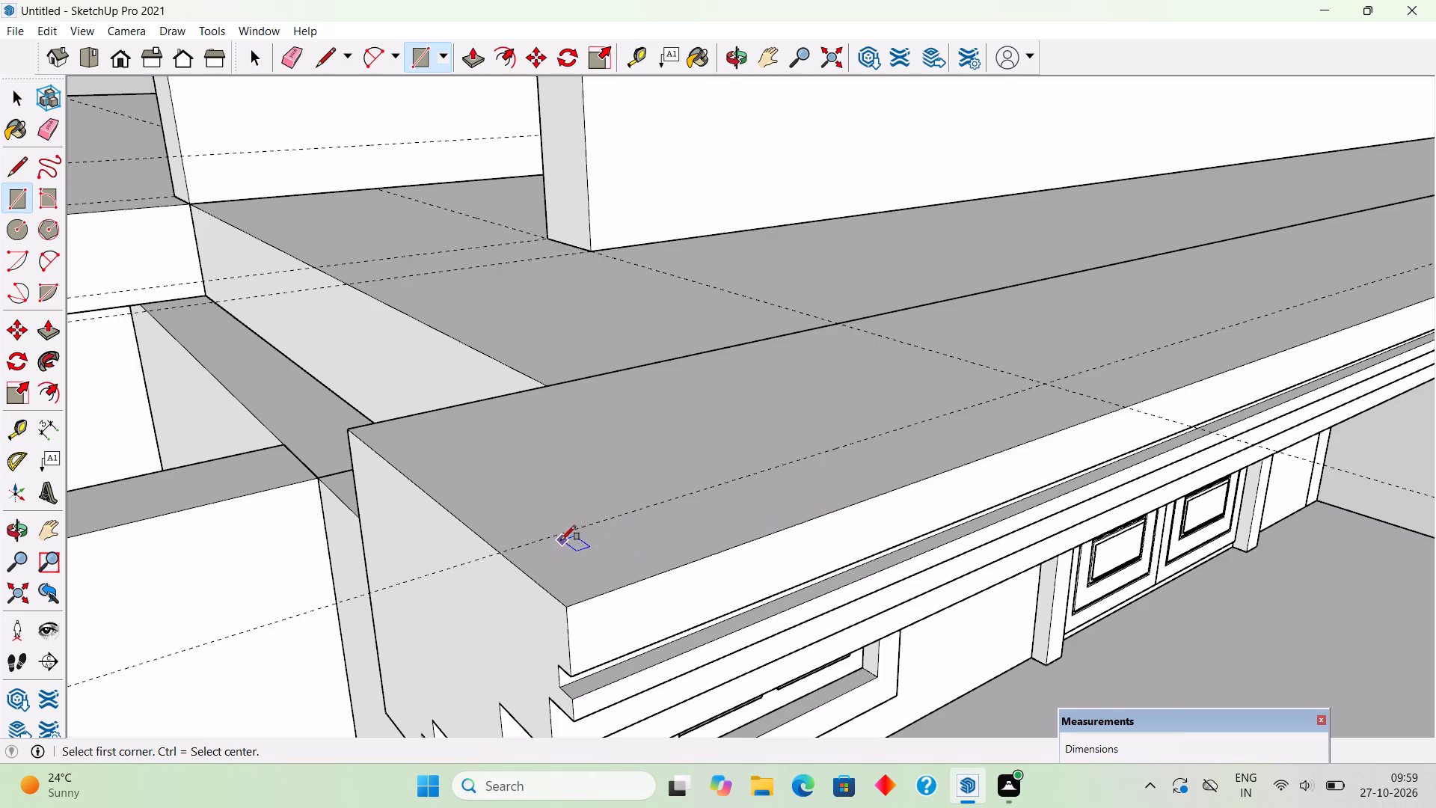
{"action": "key", "text": "space"}
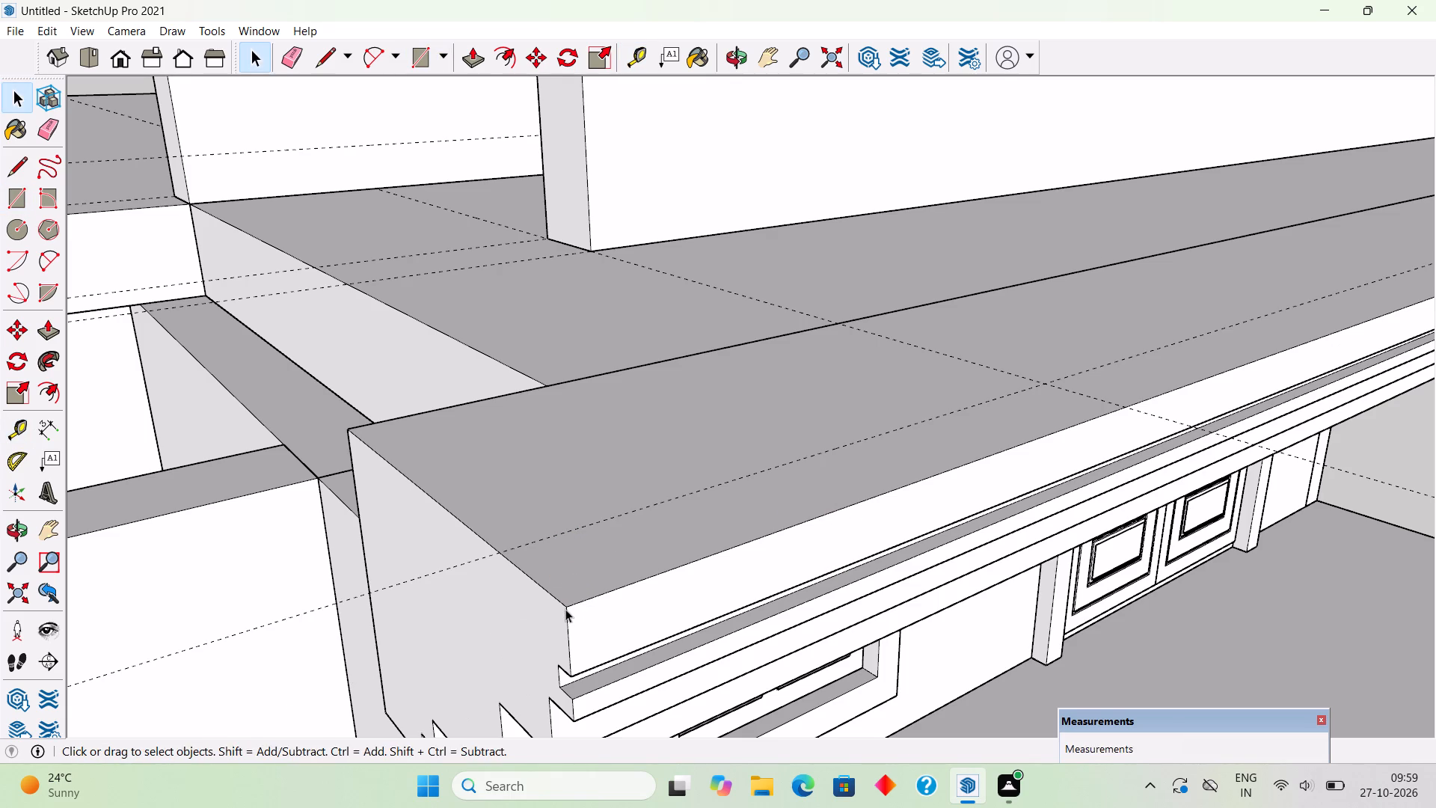
{"action": "key", "text": "t"}
{"action": "left_click", "coordinate": [566, 634]}
{"action": "left_click", "coordinate": [566, 634]}
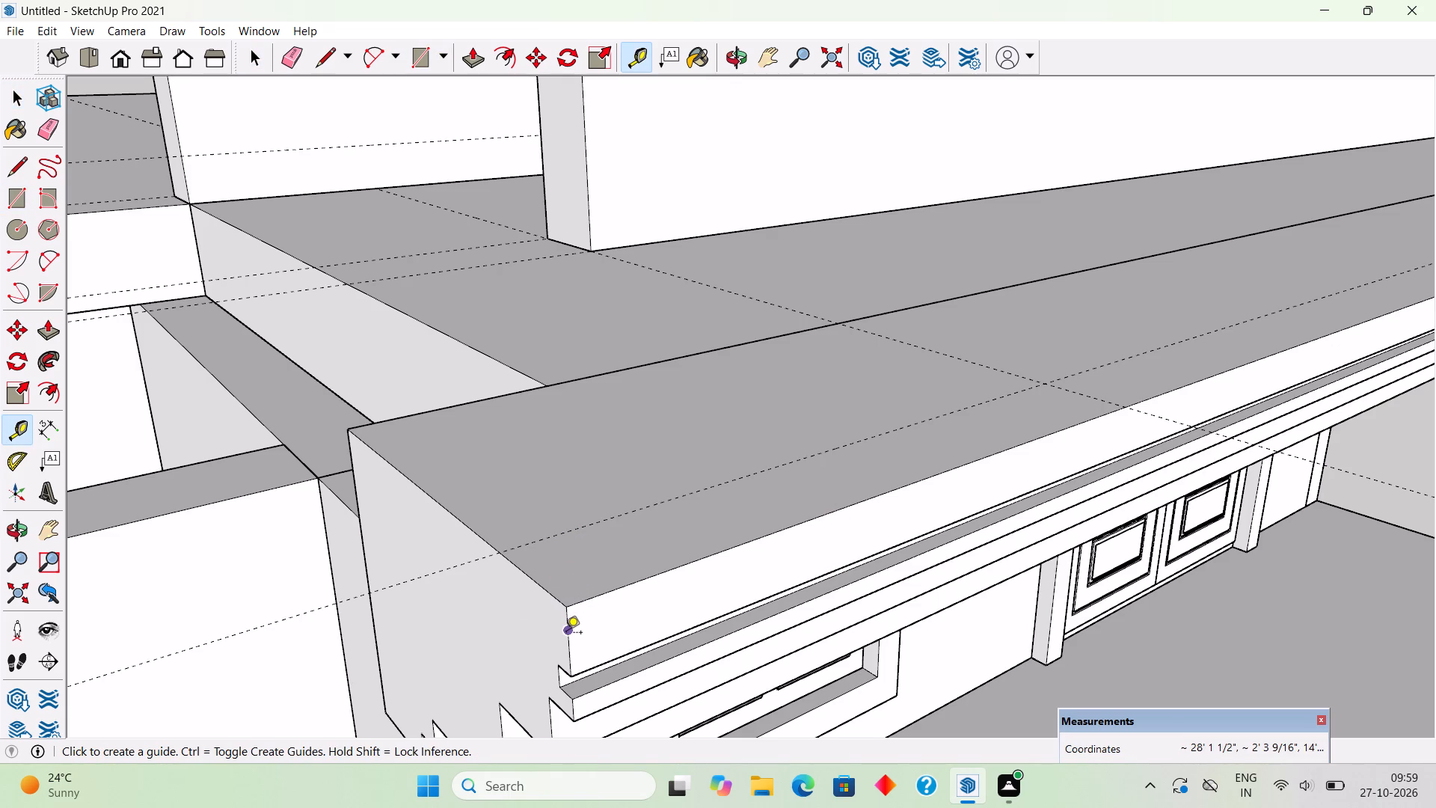
Place a matching vertical guide line along the canopy top band's front corner edge at the far end, beyond the door.
{"action": "scroll", "coordinate": [391, 680], "scroll_direction": "down", "scroll_amount": 9}
{"action": "scroll", "coordinate": [470, 588], "scroll_direction": "down", "scroll_amount": 8}
{"action": "scroll", "coordinate": [1114, 387], "scroll_direction": "up", "scroll_amount": 4}
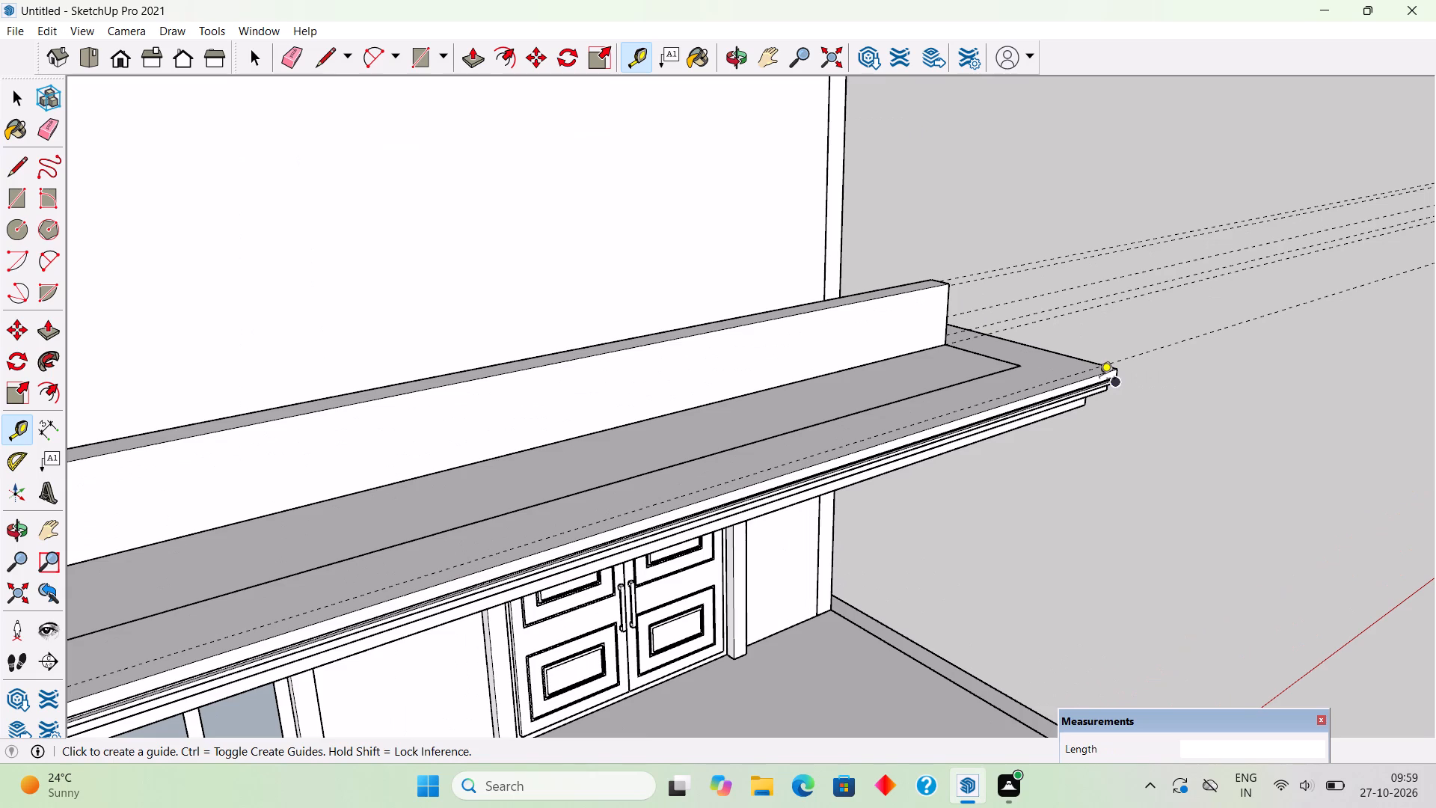
{"action": "scroll", "coordinate": [1135, 371], "scroll_direction": "up", "scroll_amount": 13}
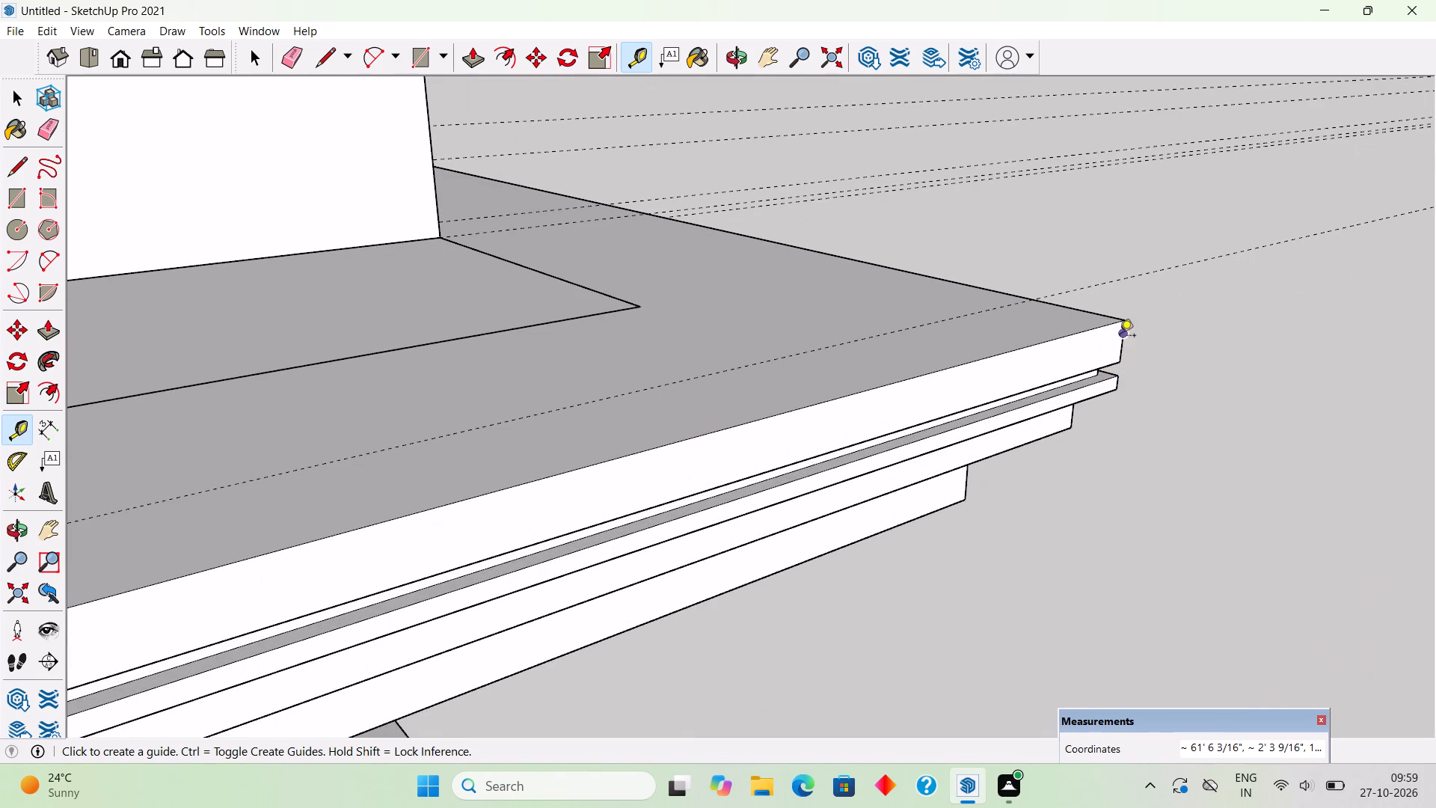
{"action": "double_click", "coordinate": [1123, 343]}
{"action": "scroll", "coordinate": [1117, 349], "scroll_direction": "up", "scroll_amount": 4}
{"action": "double_click", "coordinate": [1126, 343]}
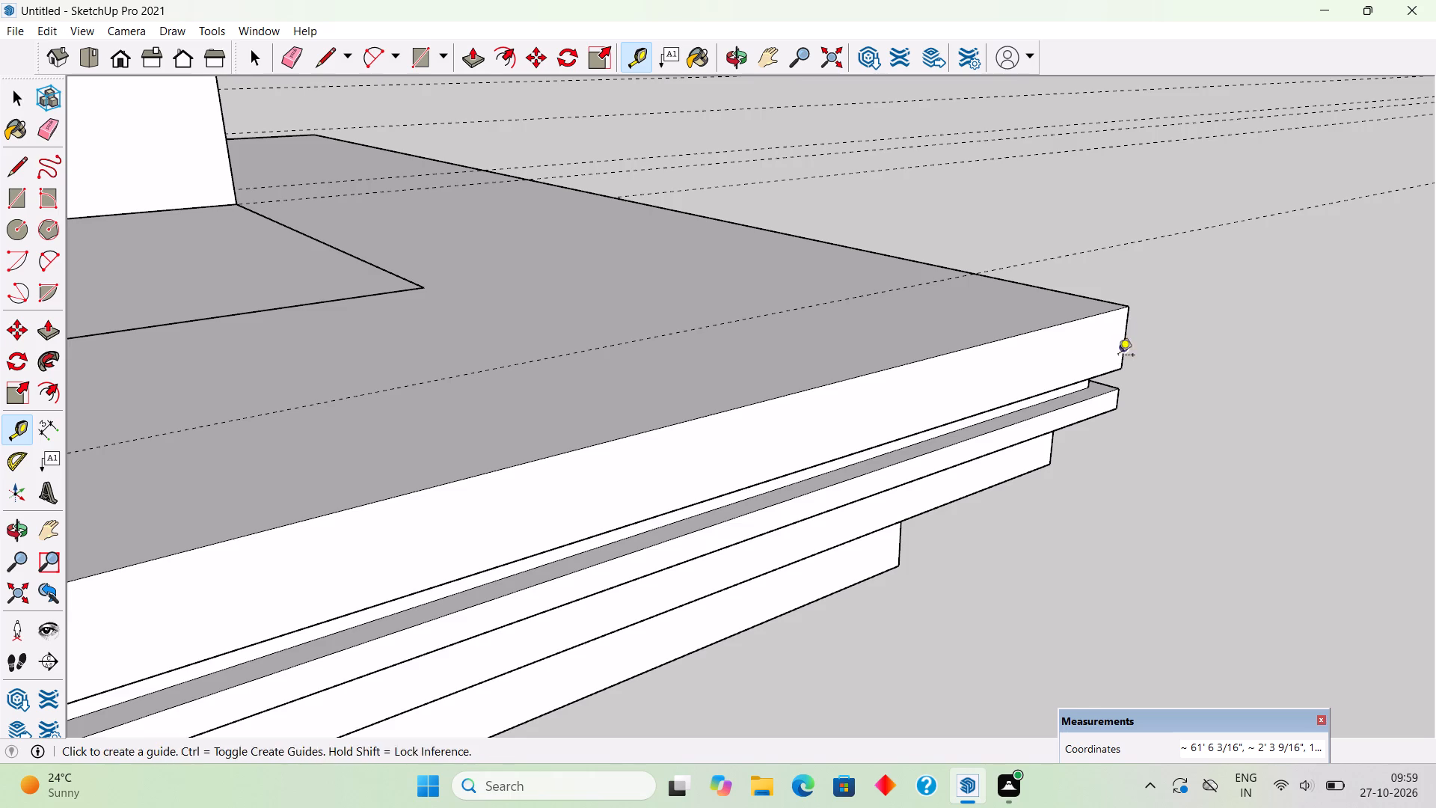
{"action": "middle_click_drag", "start_coordinate": [1060, 359], "coordinate": [707, 305]}
{"action": "scroll", "coordinate": [805, 309], "scroll_direction": "up", "scroll_amount": 3}
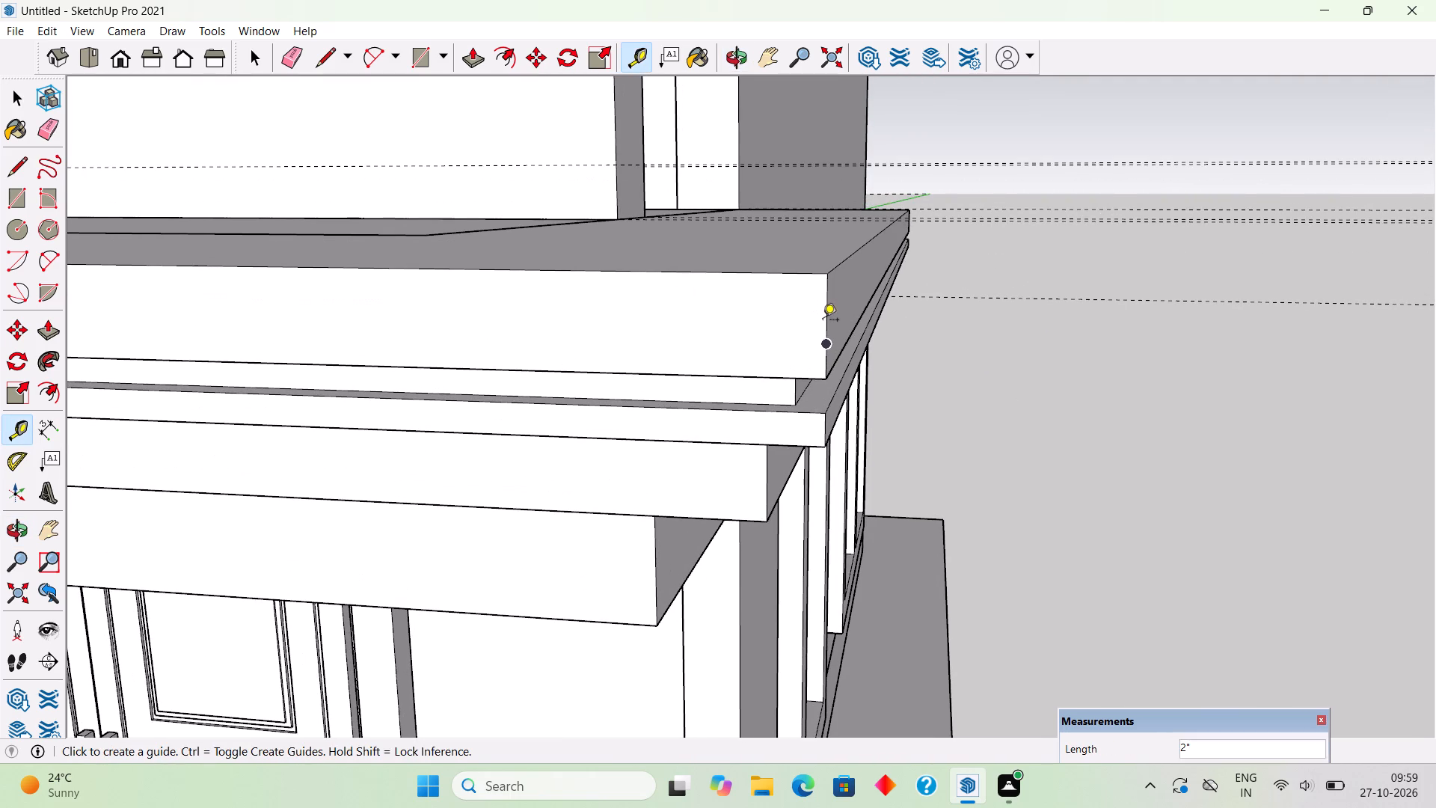
{"action": "double_click", "coordinate": [825, 321]}
{"action": "scroll", "coordinate": [825, 321], "scroll_direction": "down", "scroll_amount": 8}
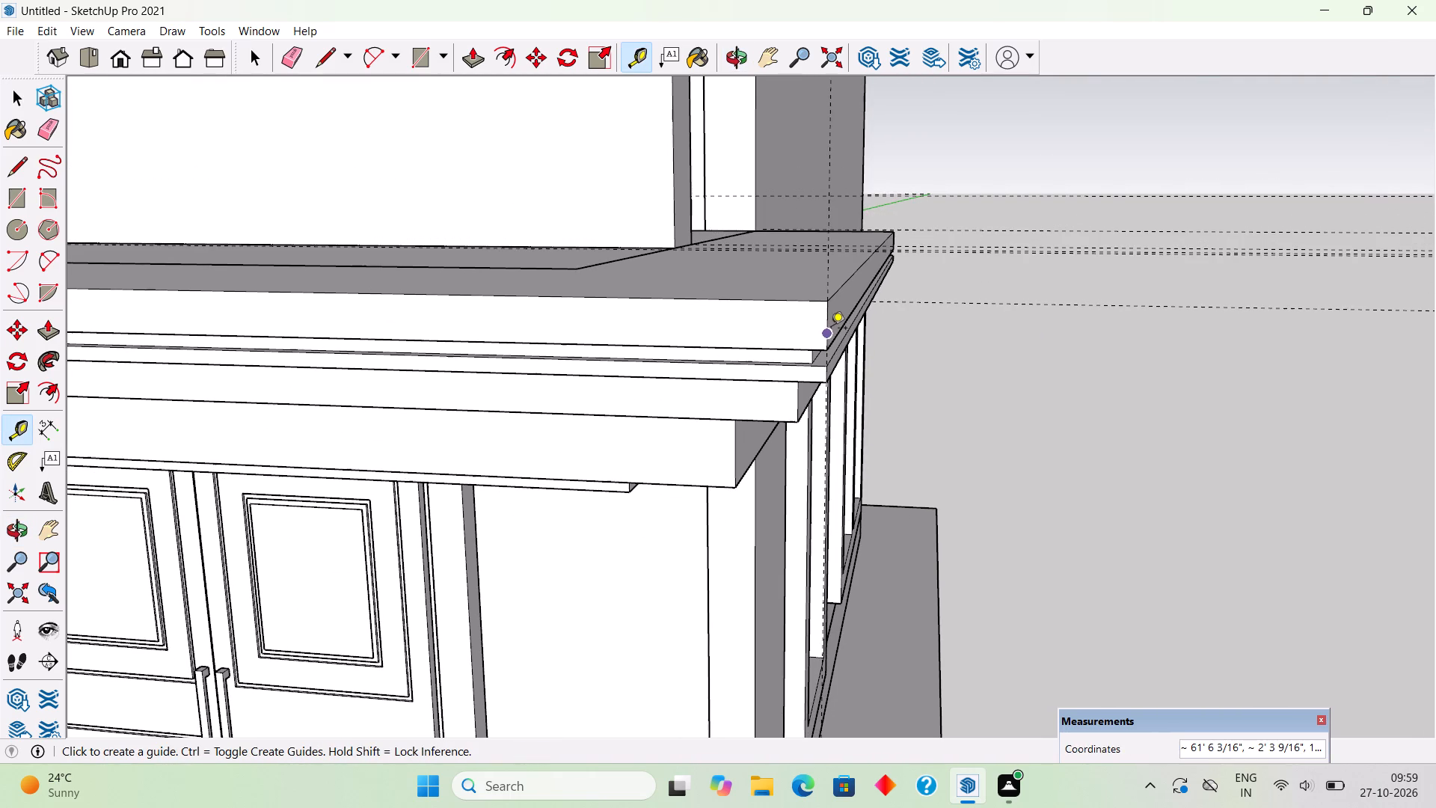
{"action": "type", "text": "b"}
{"action": "key", "text": "space"}
Draw an upright rectangle about 33' 4 5/8" by 3" along the canopy's front top edge, from the column-end guide intersection to the far top corner.
{"action": "scroll", "coordinate": [831, 329], "scroll_direction": "down", "scroll_amount": 11}
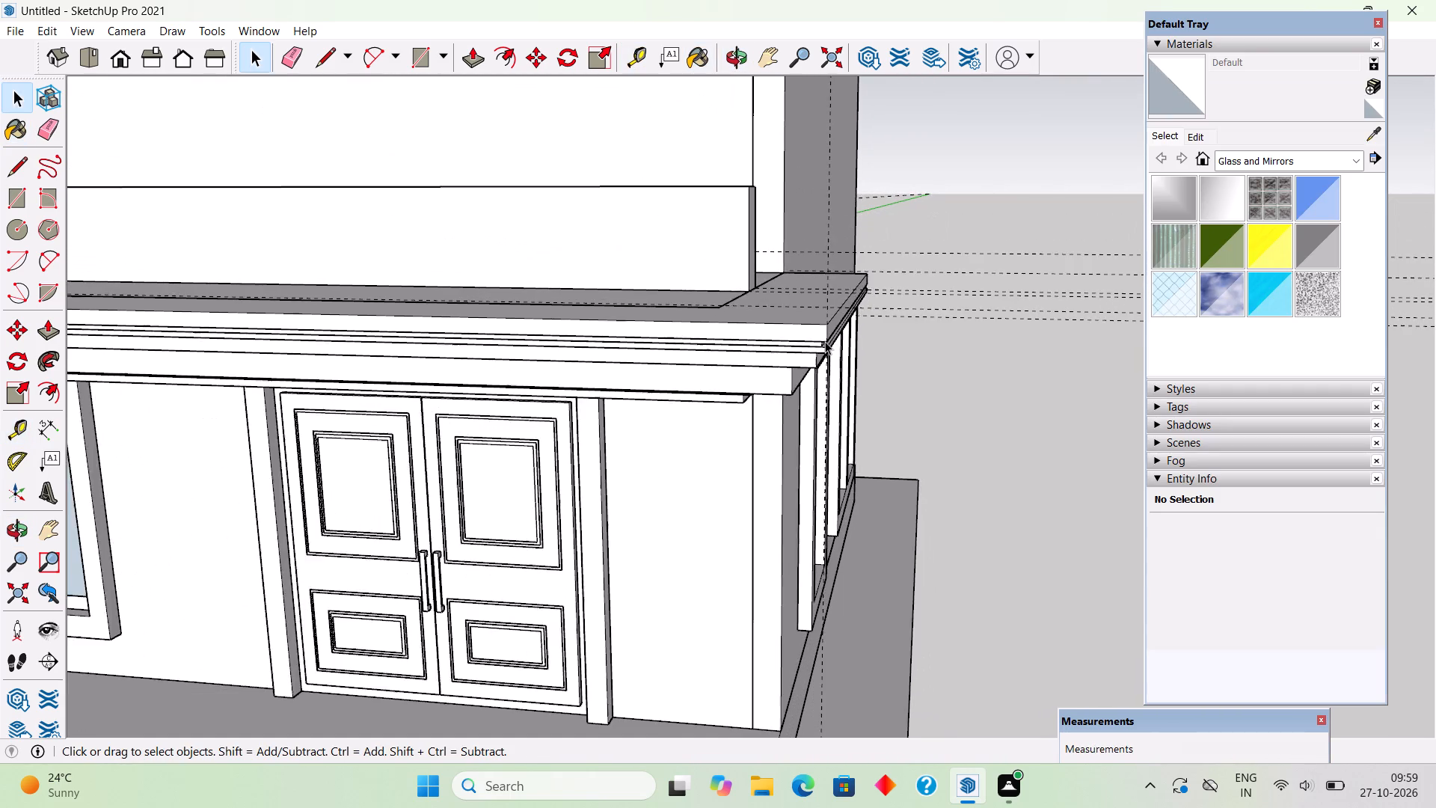
{"action": "scroll", "coordinate": [825, 341], "scroll_direction": "down", "scroll_amount": 12}
{"action": "scroll", "coordinate": [722, 374], "scroll_direction": "down", "scroll_amount": 2}
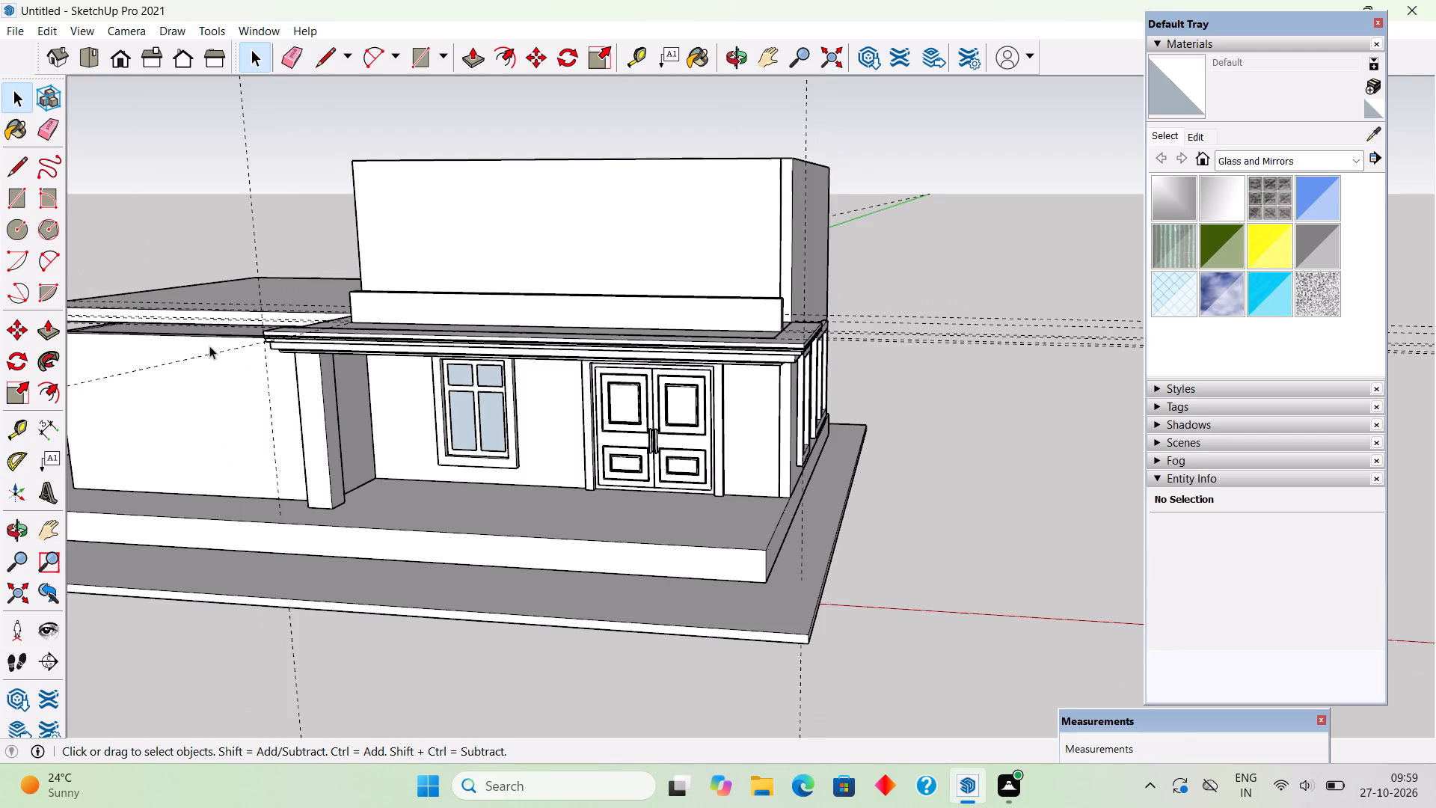
{"action": "scroll", "coordinate": [209, 346], "scroll_direction": "up", "scroll_amount": 9}
{"action": "scroll", "coordinate": [307, 322], "scroll_direction": "up", "scroll_amount": 4}
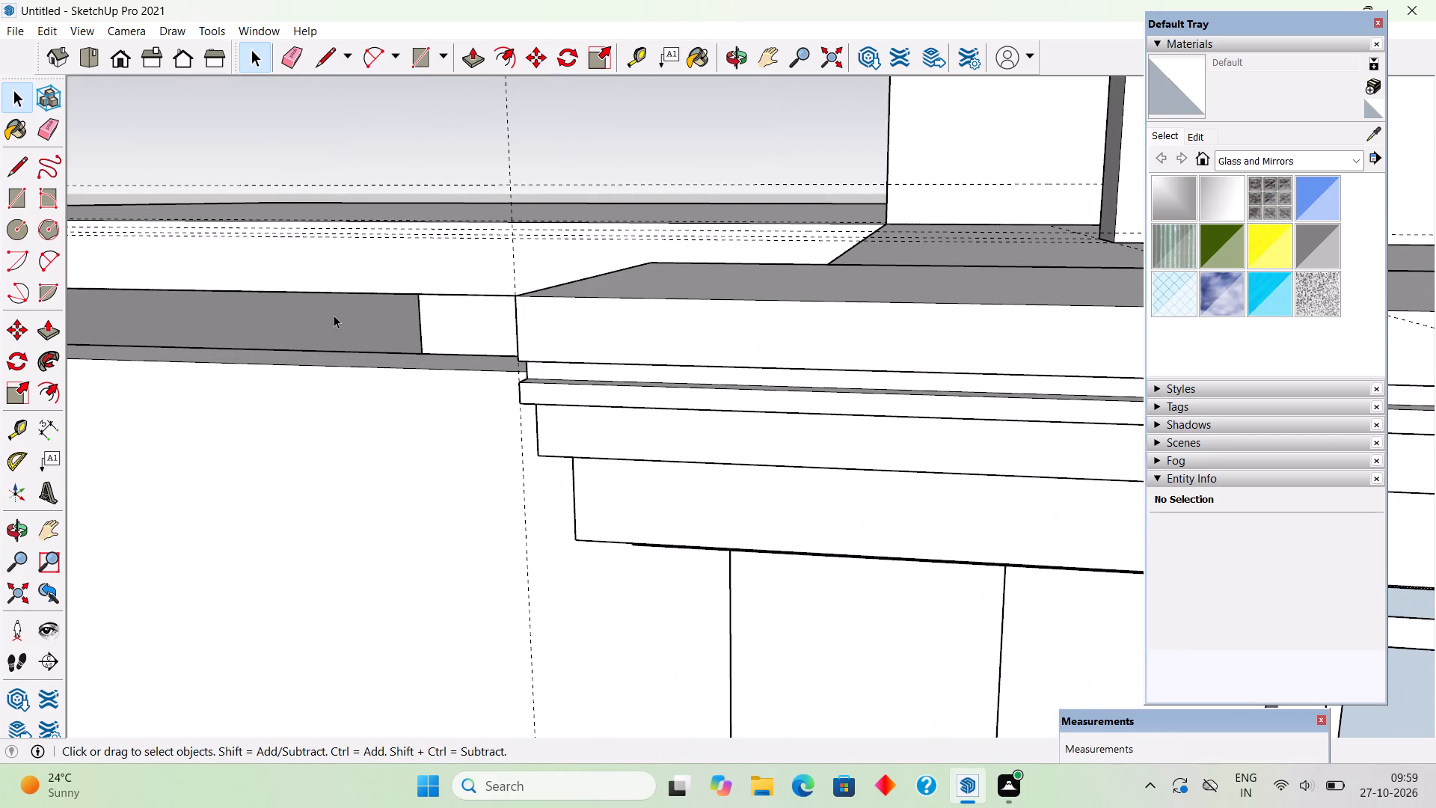
{"action": "scroll", "coordinate": [461, 257], "scroll_direction": "up", "scroll_amount": 5}
{"action": "scroll", "coordinate": [478, 241], "scroll_direction": "down", "scroll_amount": 7}
{"action": "middle_click_drag", "start_coordinate": [542, 359], "coordinate": [561, 353]}
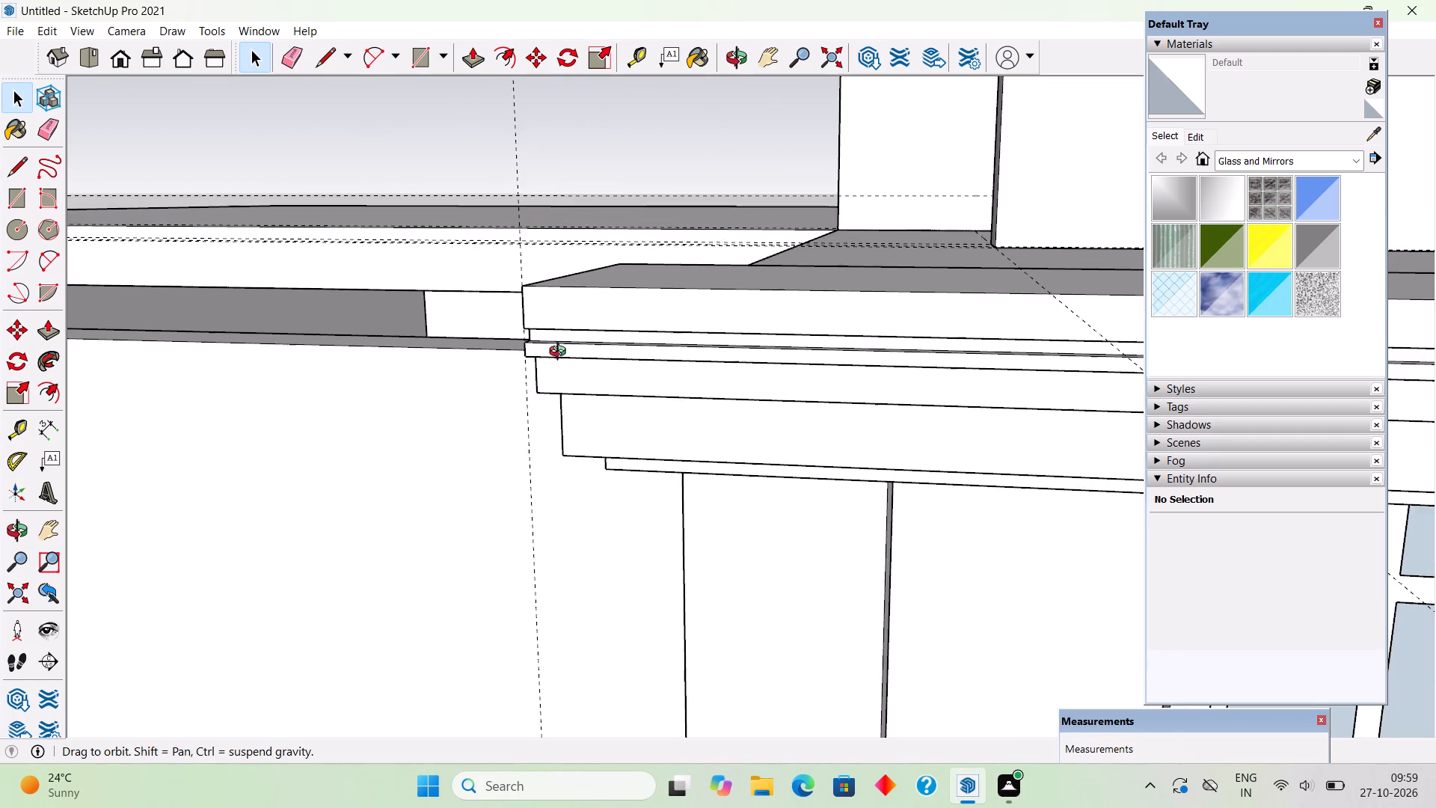
{"action": "middle_click_drag", "start_coordinate": [561, 353], "coordinate": [646, 322]}
{"action": "key", "text": "r"}
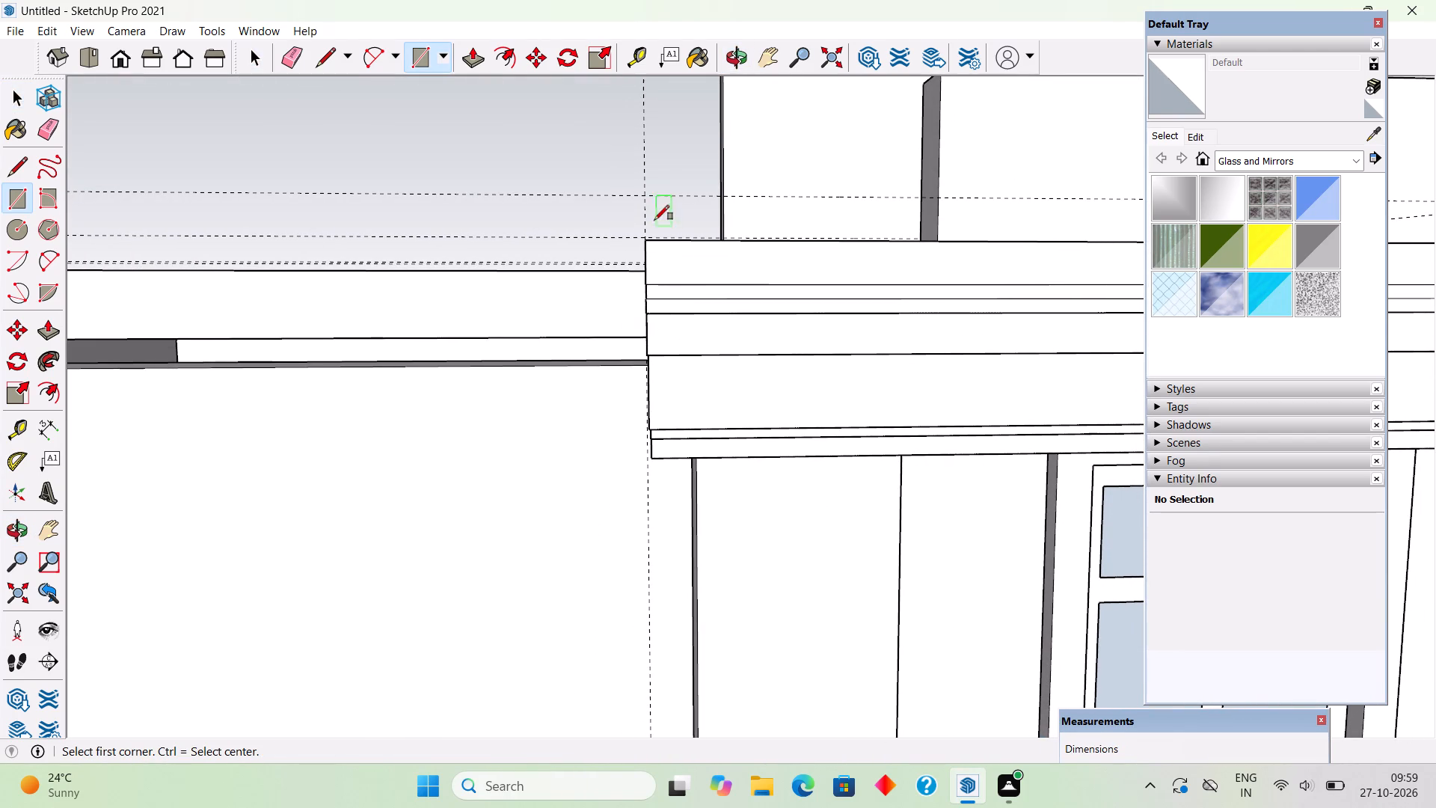
{"action": "left_click", "coordinate": [642, 198]}
{"action": "scroll", "coordinate": [491, 315], "scroll_direction": "down", "scroll_amount": 7}
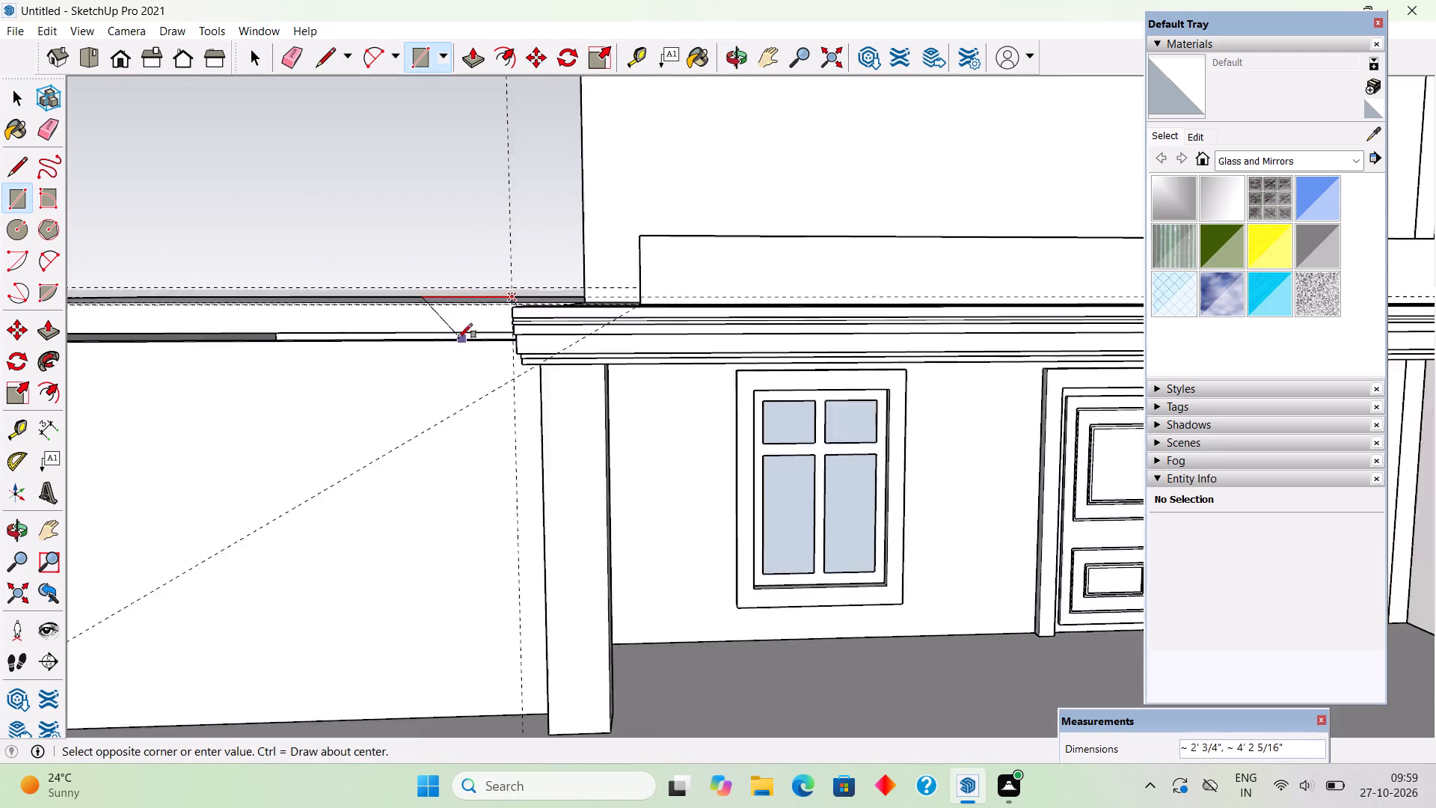
{"action": "scroll", "coordinate": [458, 338], "scroll_direction": "down", "scroll_amount": 12}
{"action": "scroll", "coordinate": [930, 336], "scroll_direction": "up", "scroll_amount": 4}
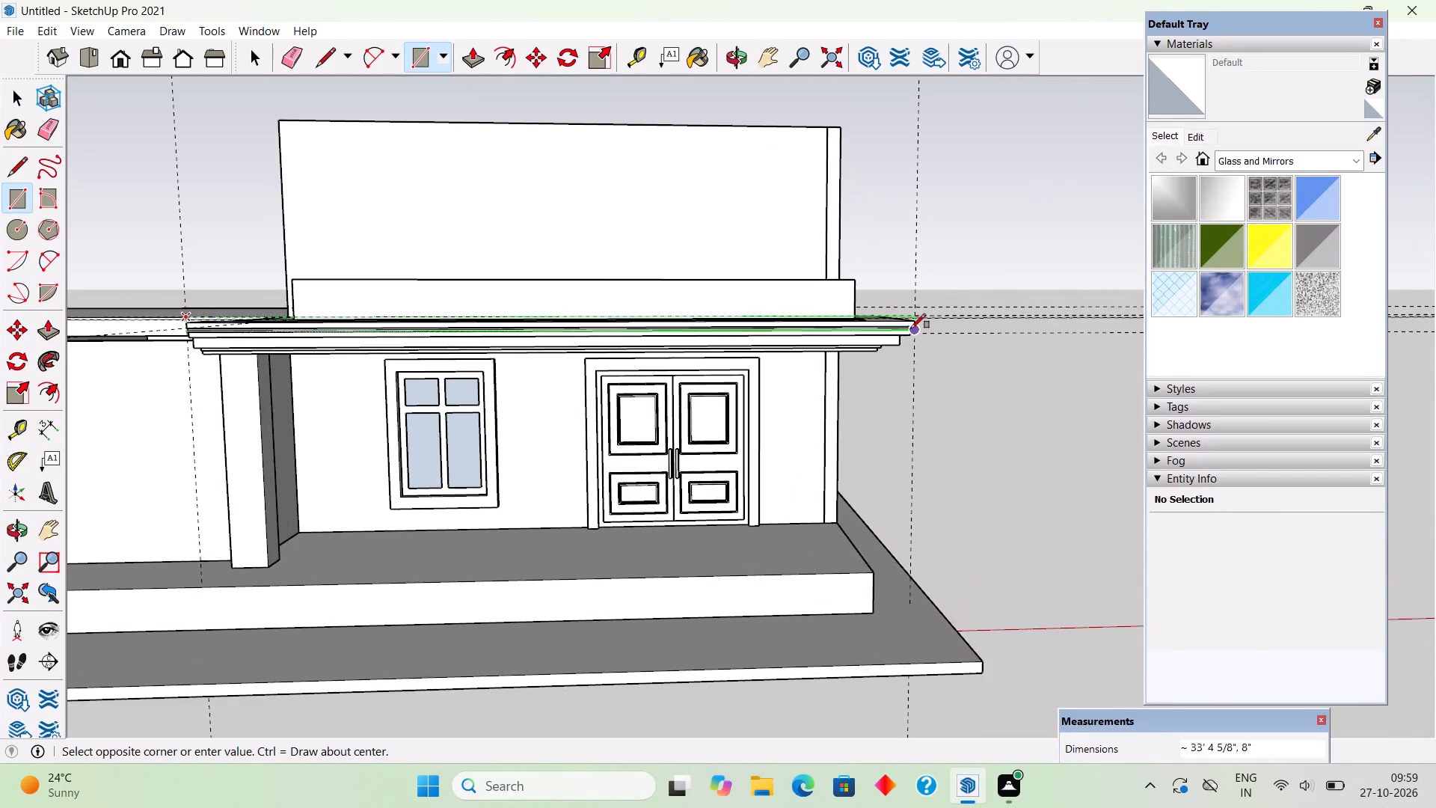
{"action": "scroll", "coordinate": [911, 328], "scroll_direction": "up", "scroll_amount": 12}
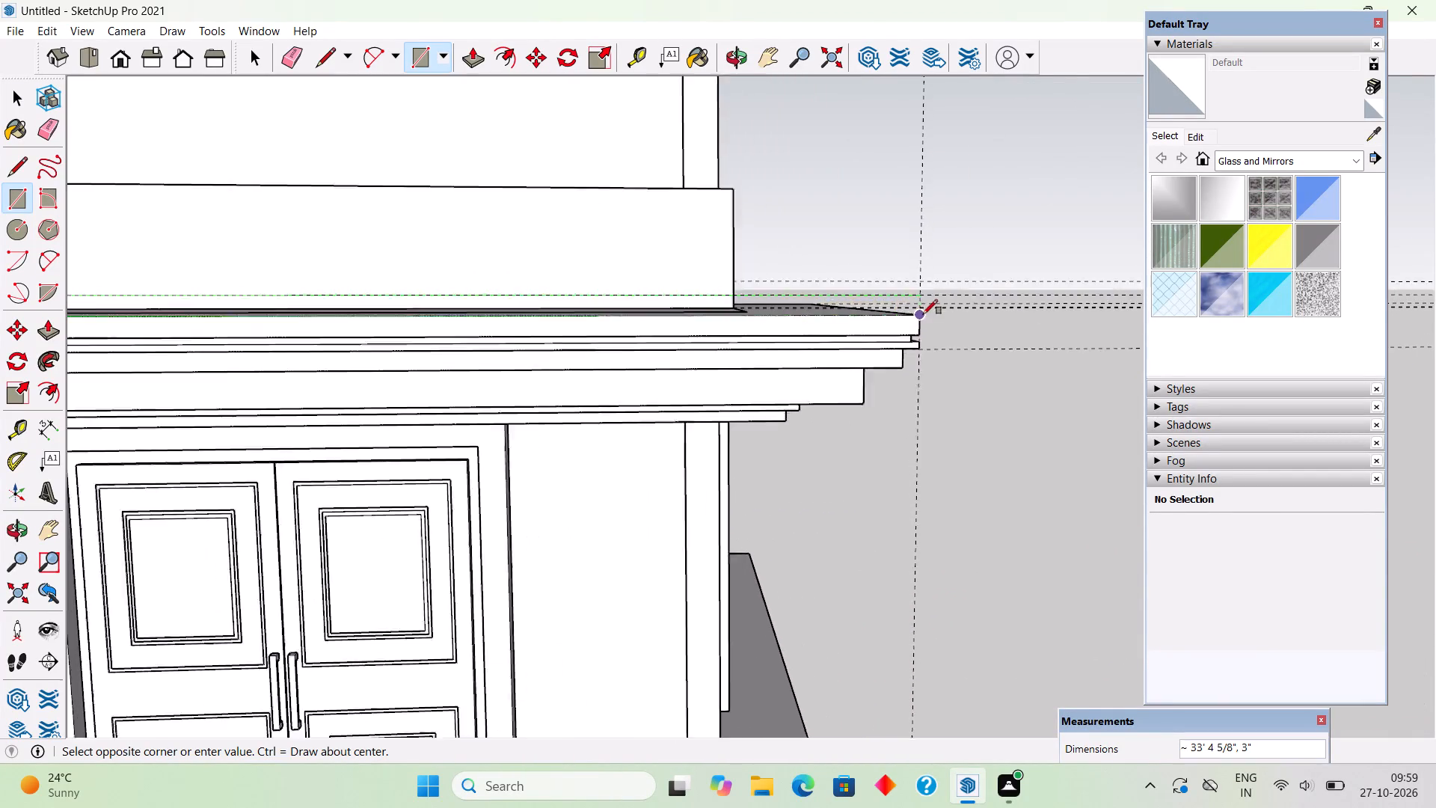
{"action": "scroll", "coordinate": [923, 314], "scroll_direction": "up", "scroll_amount": 1}
{"action": "left_click", "coordinate": [918, 319]}
{"action": "scroll", "coordinate": [920, 340], "scroll_direction": "down", "scroll_amount": 10}
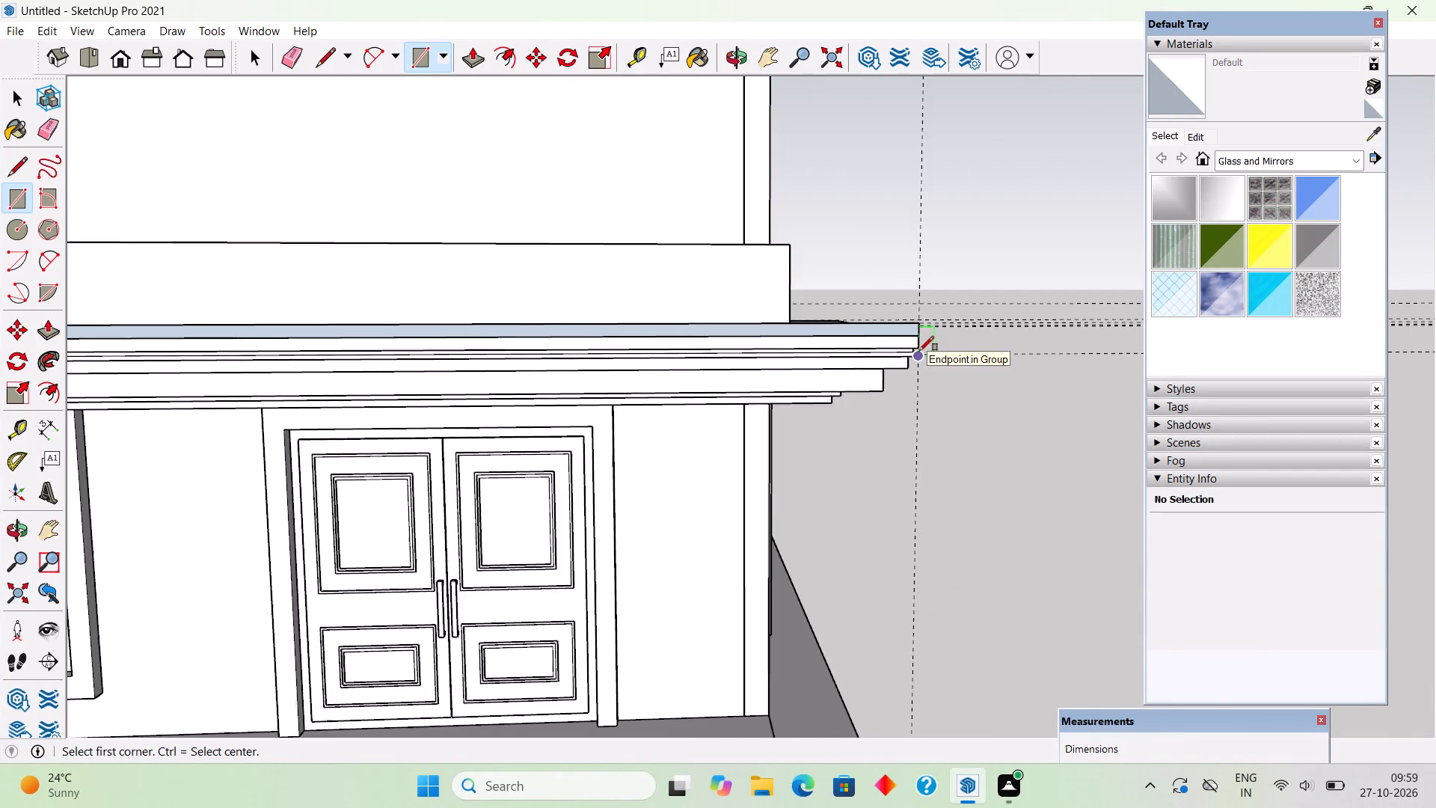
Draw lines joining the front strip's top corners to the parapet's top front corners, closing the sloping face along the canopy's full length.
{"action": "key", "text": "space"}
{"action": "scroll", "coordinate": [868, 350], "scroll_direction": "down", "scroll_amount": 5}
{"action": "middle_click_drag", "start_coordinate": [712, 370], "coordinate": [895, 425]}
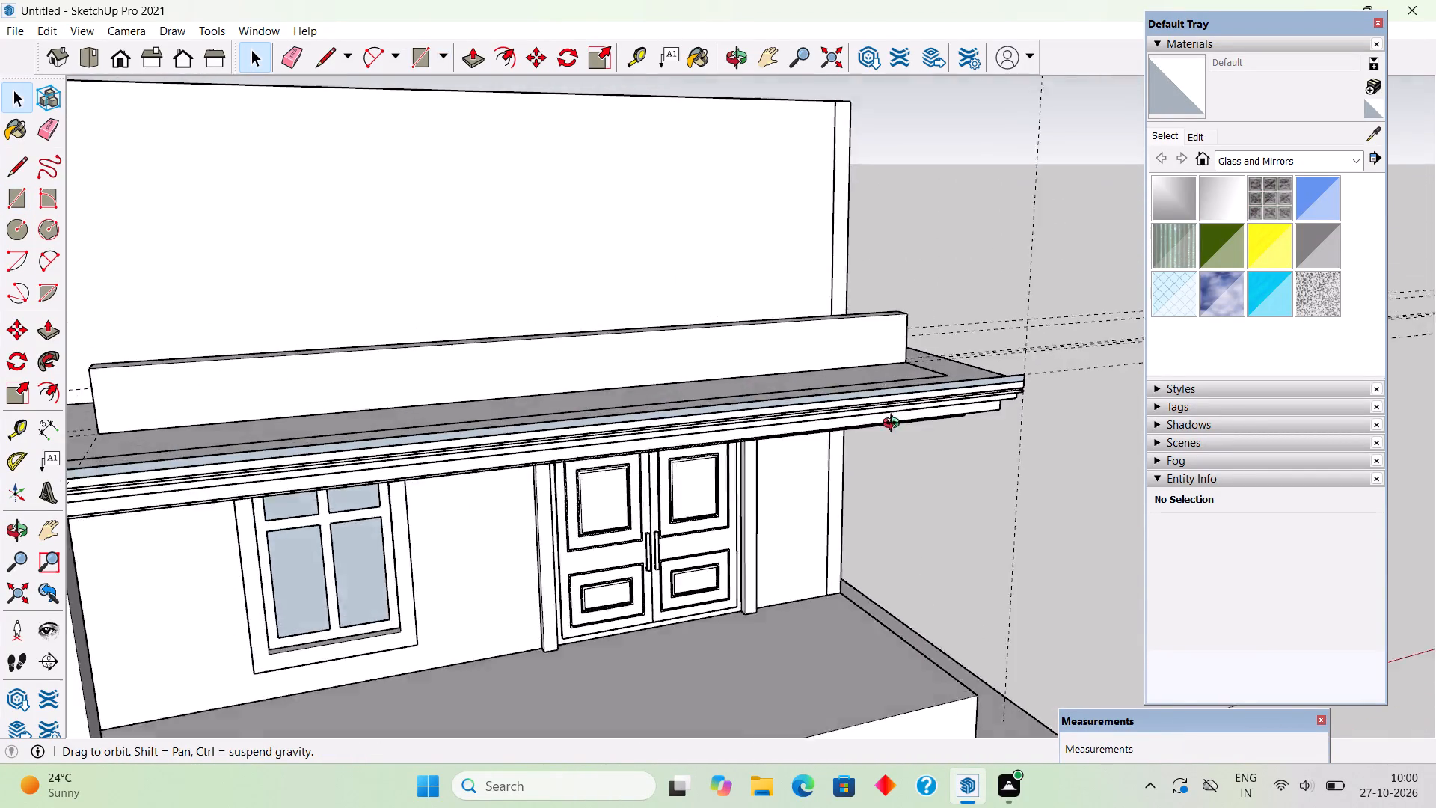
{"action": "middle_click_drag", "start_coordinate": [895, 425], "coordinate": [1020, 432]}
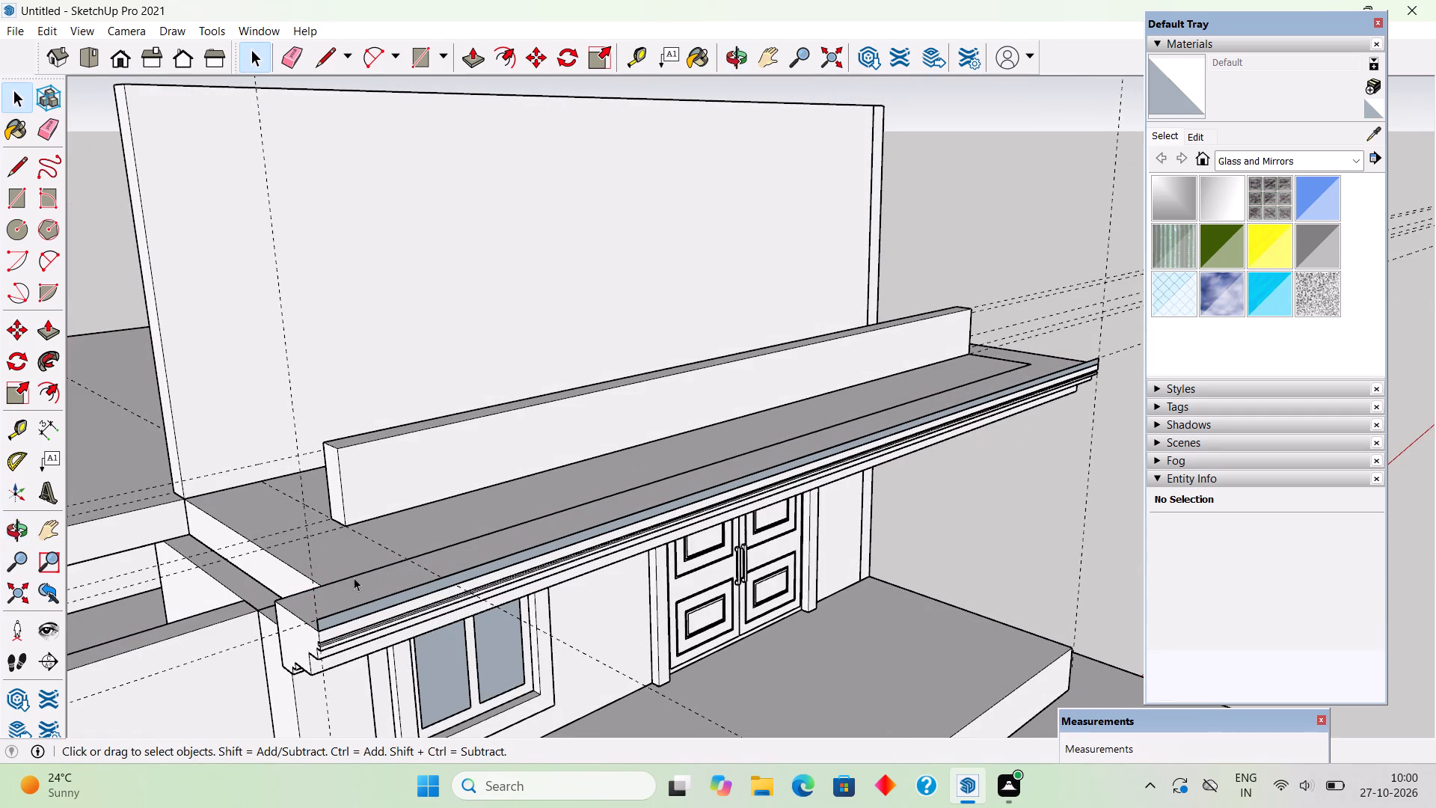
{"action": "key", "text": "l"}
{"action": "left_click", "coordinate": [321, 617]}
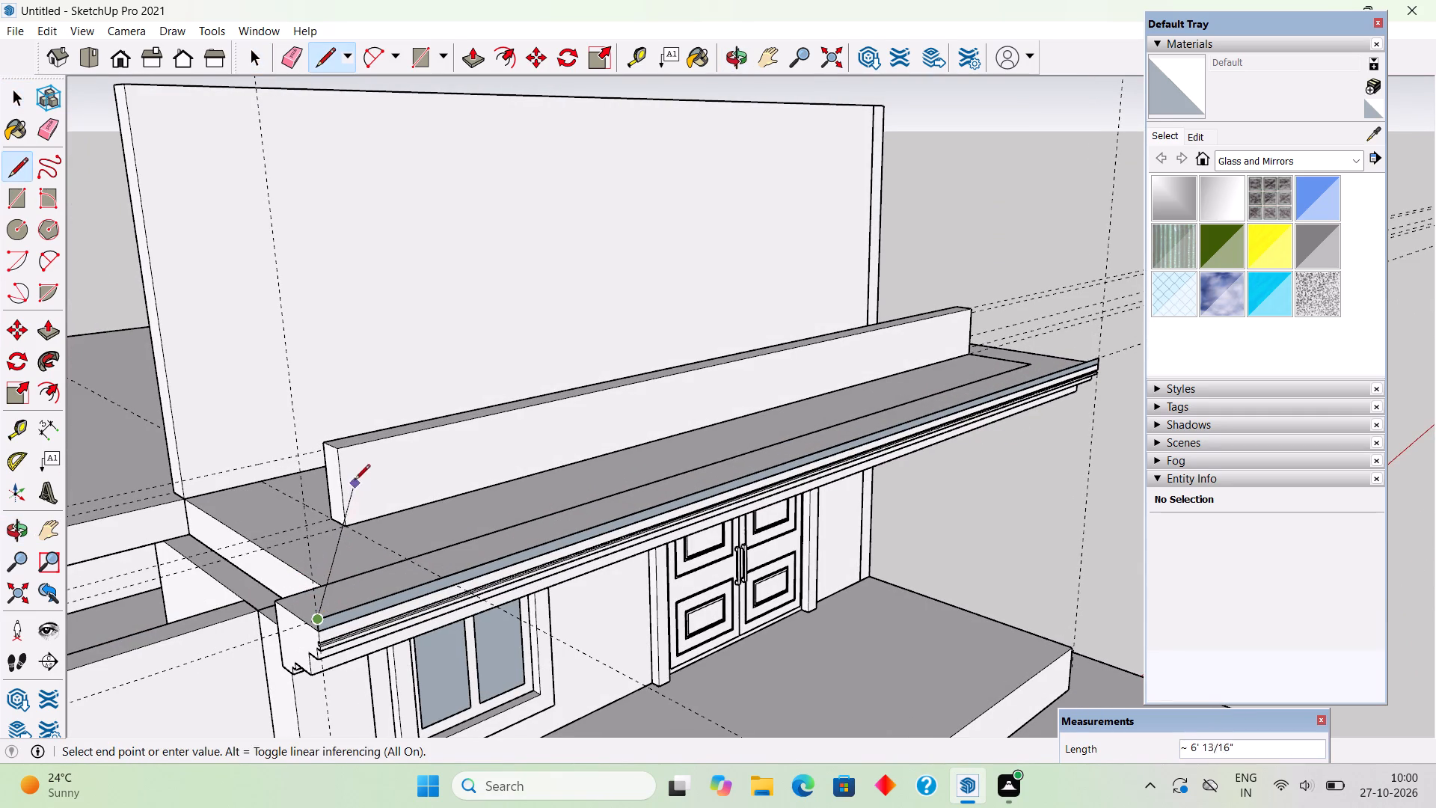
{"action": "left_click", "coordinate": [343, 455]}
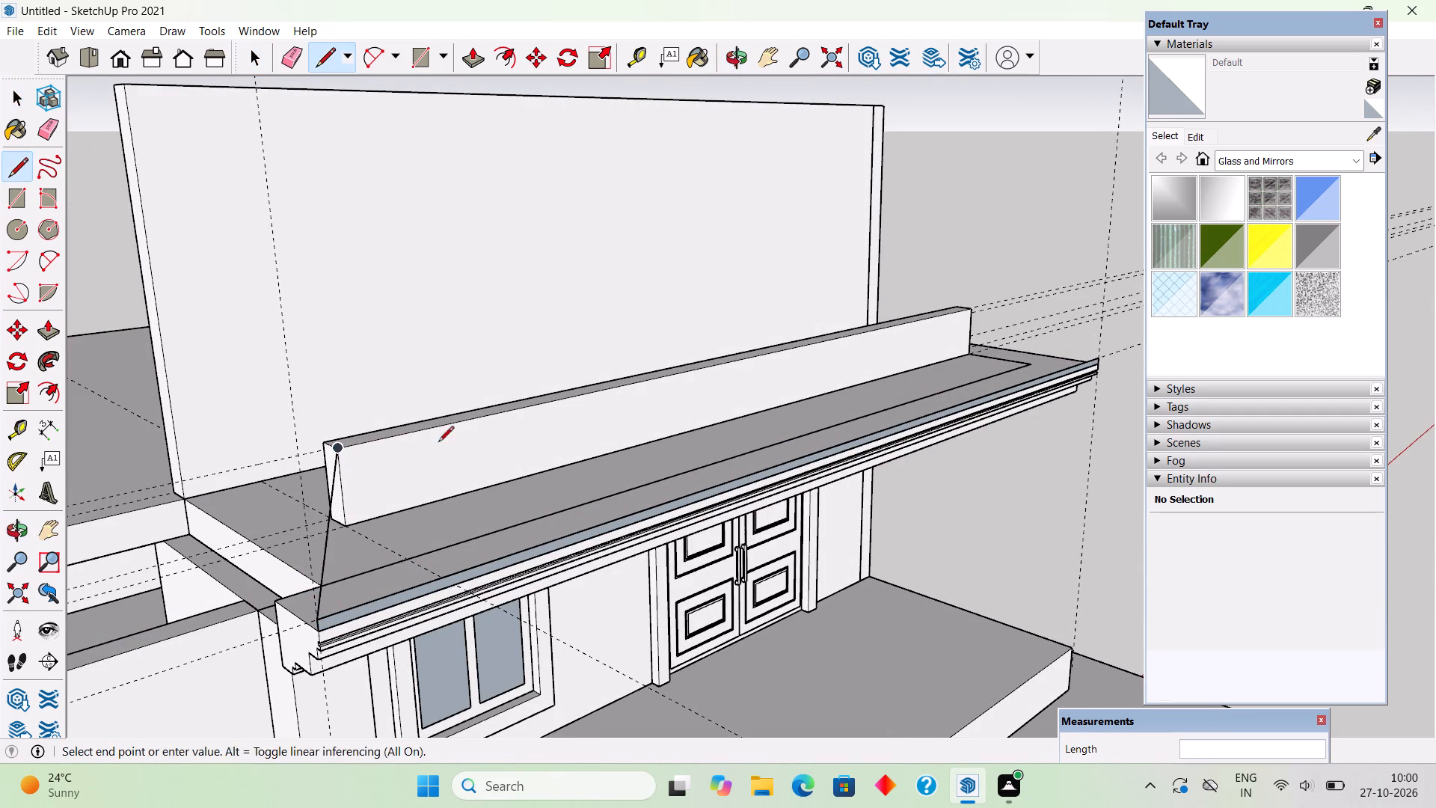
{"action": "middle_click_drag", "start_coordinate": [485, 442], "coordinate": [162, 460]}
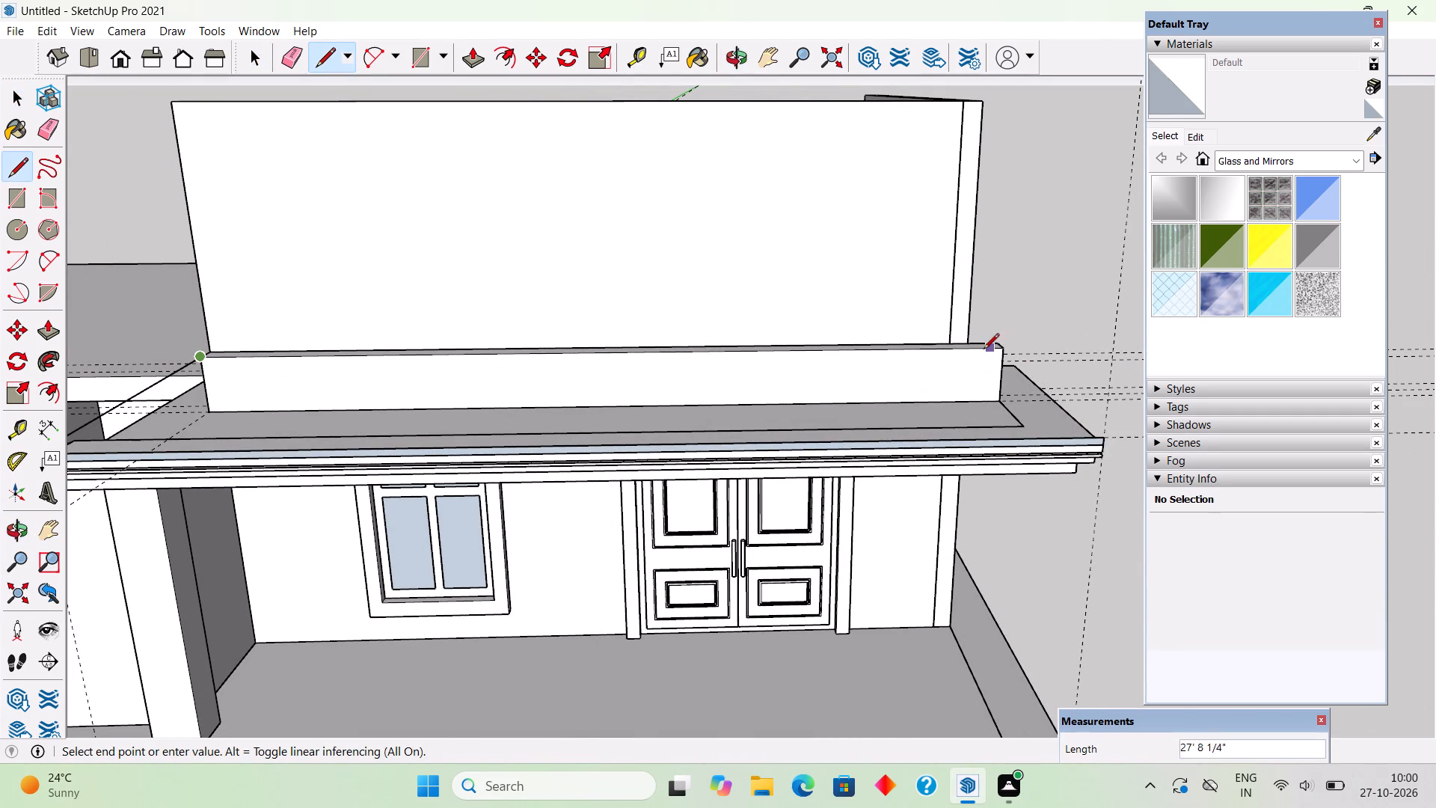
{"action": "left_click", "coordinate": [1001, 350]}
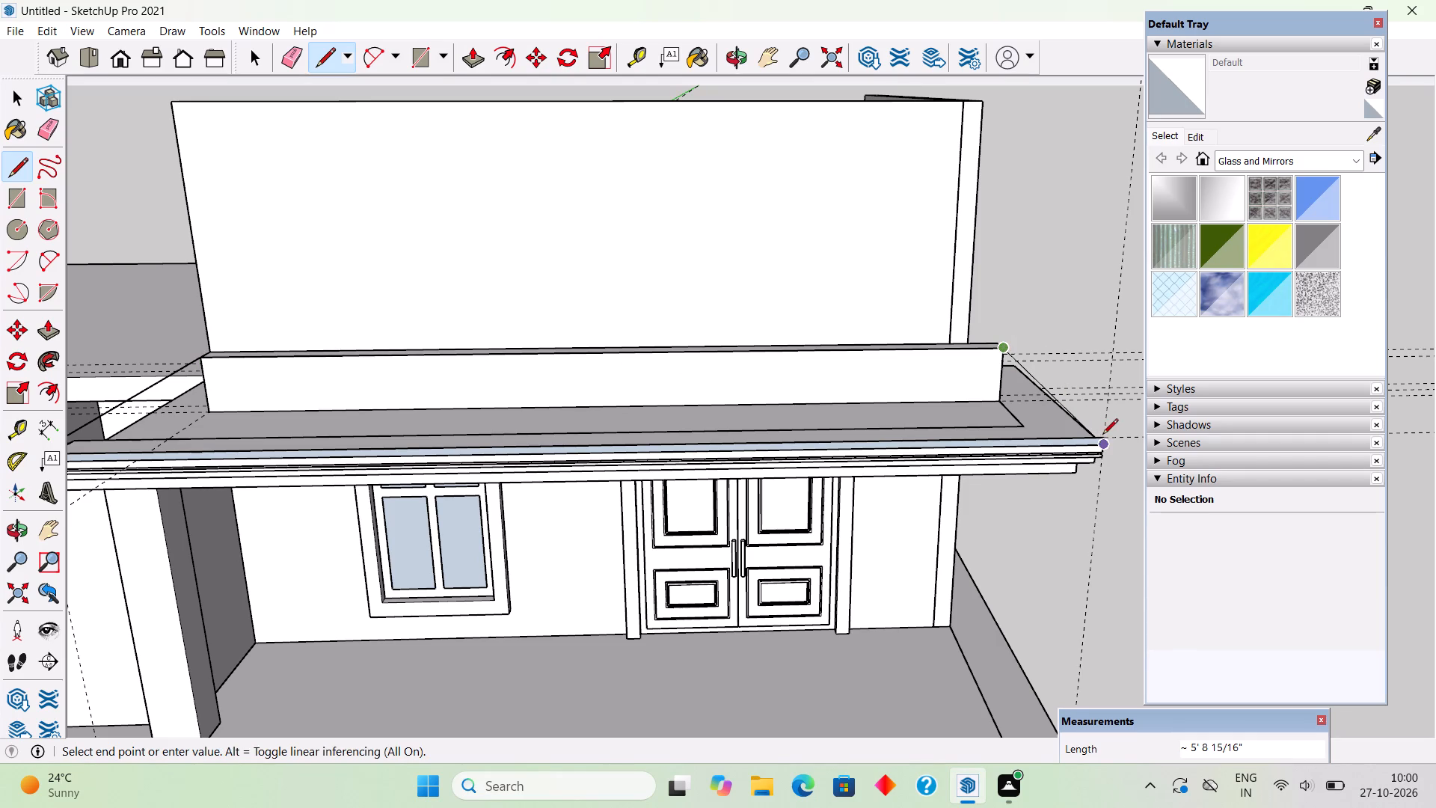
{"action": "scroll", "coordinate": [1106, 438], "scroll_direction": "up", "scroll_amount": 9}
{"action": "left_click", "coordinate": [1097, 438]}
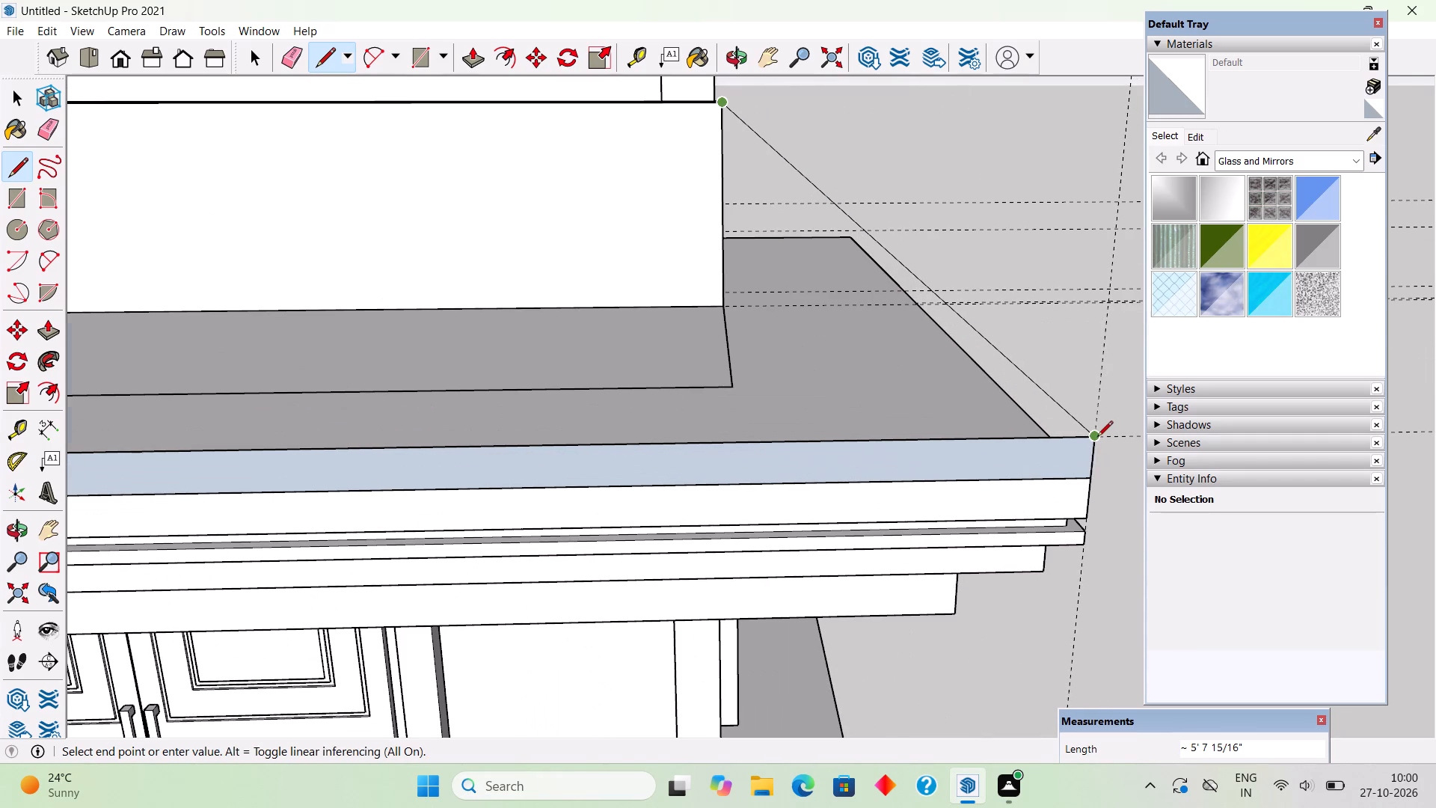
{"action": "scroll", "coordinate": [1097, 438], "scroll_direction": "down", "scroll_amount": 15}
{"action": "key", "text": "space"}
{"action": "scroll", "coordinate": [1076, 443], "scroll_direction": "down", "scroll_amount": 5}
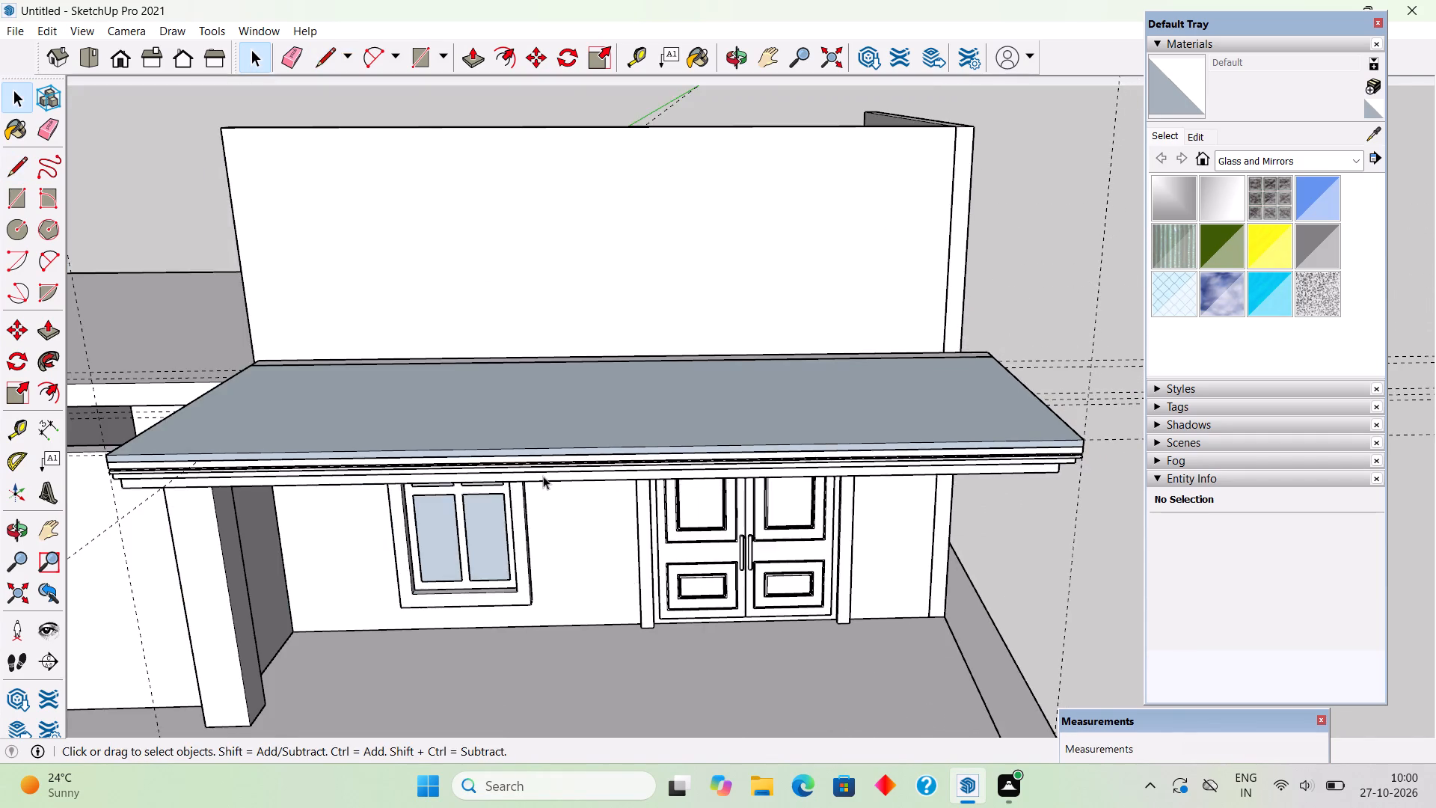
Examine the open column-end side of the canopy, where the sloping face spans from the front strip to the parapet.
{"action": "middle_click_drag", "start_coordinate": [541, 475], "coordinate": [962, 447]}
{"action": "scroll", "coordinate": [962, 447], "scroll_direction": "up", "scroll_amount": 2}
{"action": "middle_click_drag", "start_coordinate": [882, 482], "coordinate": [1070, 424]}
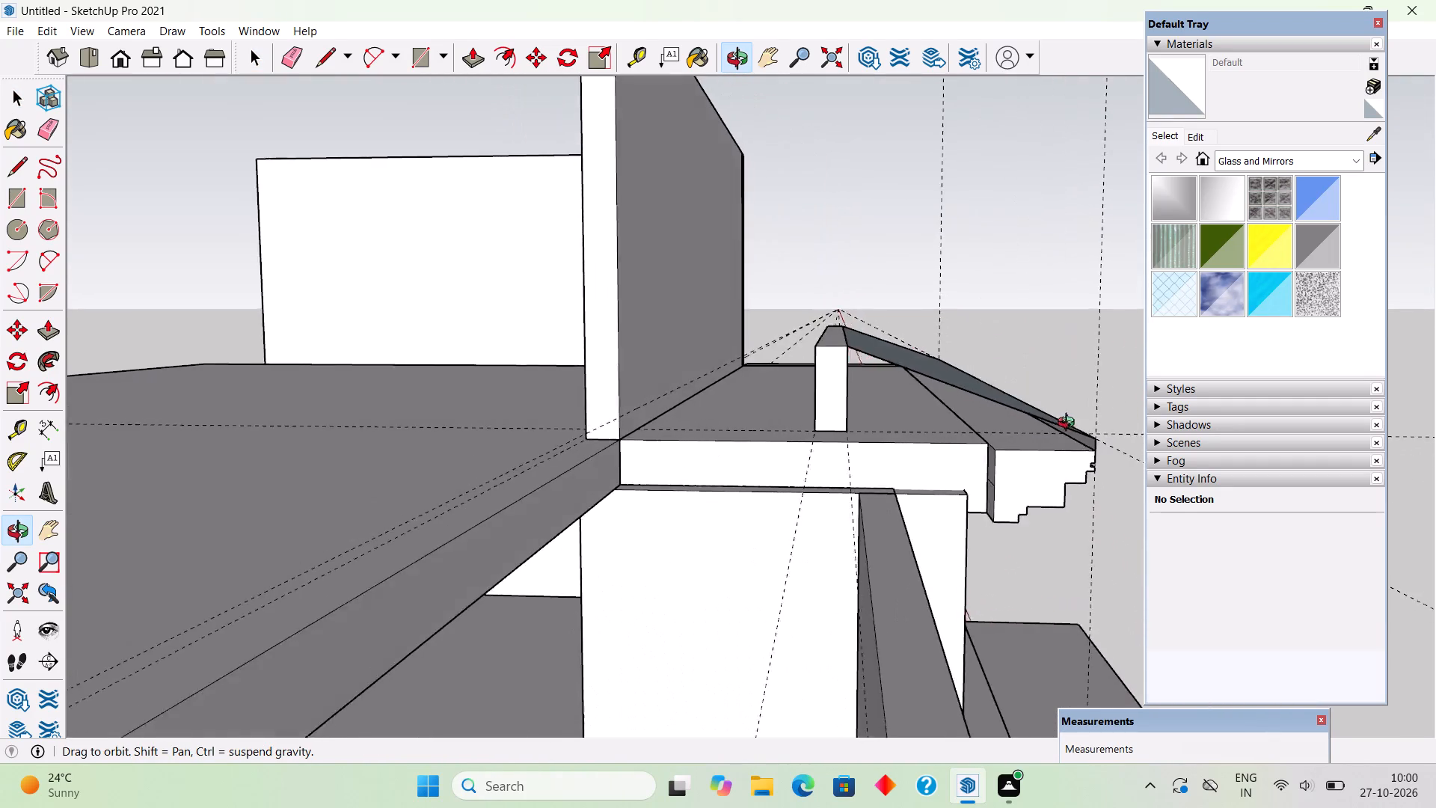
{"action": "middle_click_drag", "start_coordinate": [1070, 424], "coordinate": [1108, 404]}
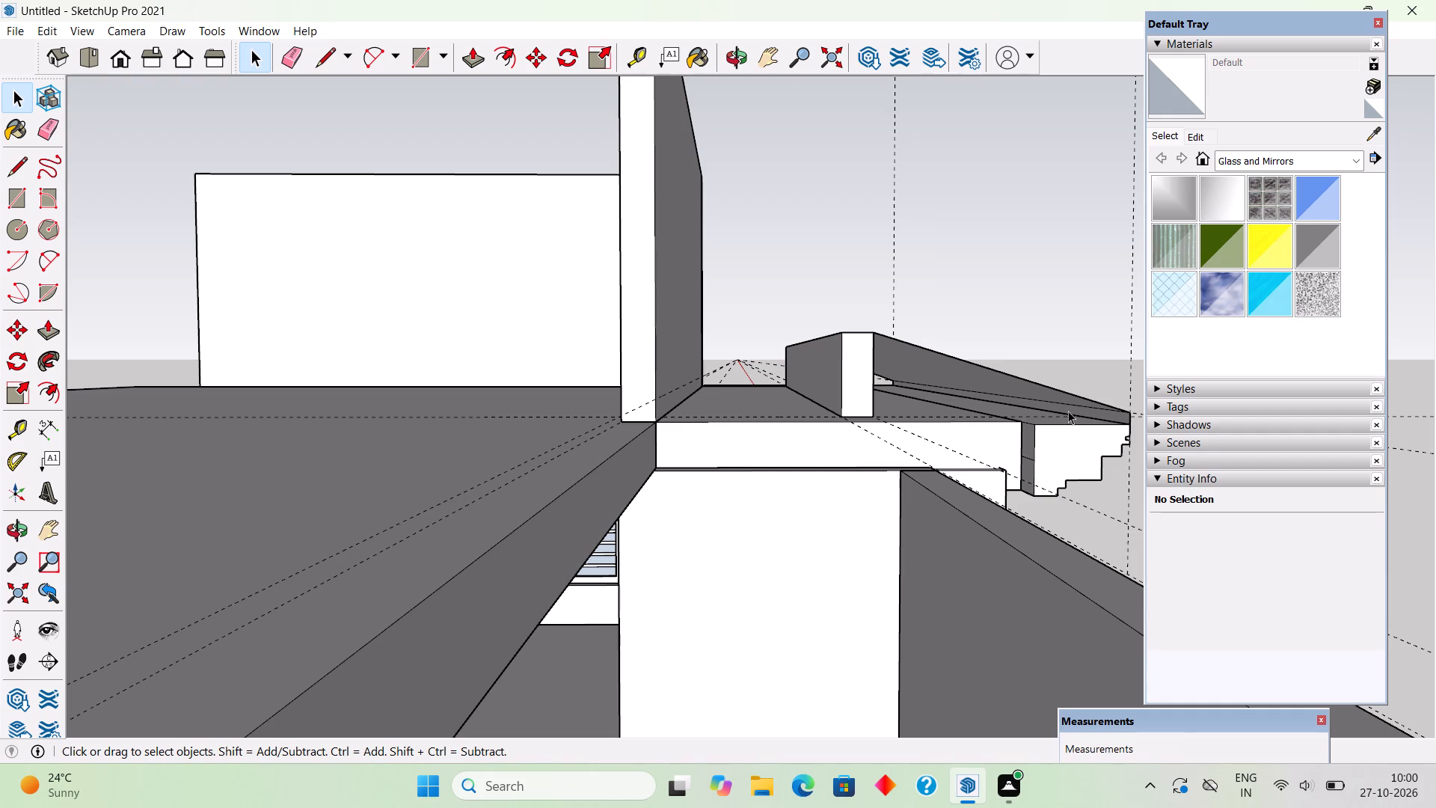
{"action": "middle_click_drag", "start_coordinate": [1014, 385], "coordinate": [942, 389]}
{"action": "scroll", "coordinate": [941, 388], "scroll_direction": "up", "scroll_amount": 3}
{"action": "middle_click_drag", "start_coordinate": [949, 379], "coordinate": [923, 379]}
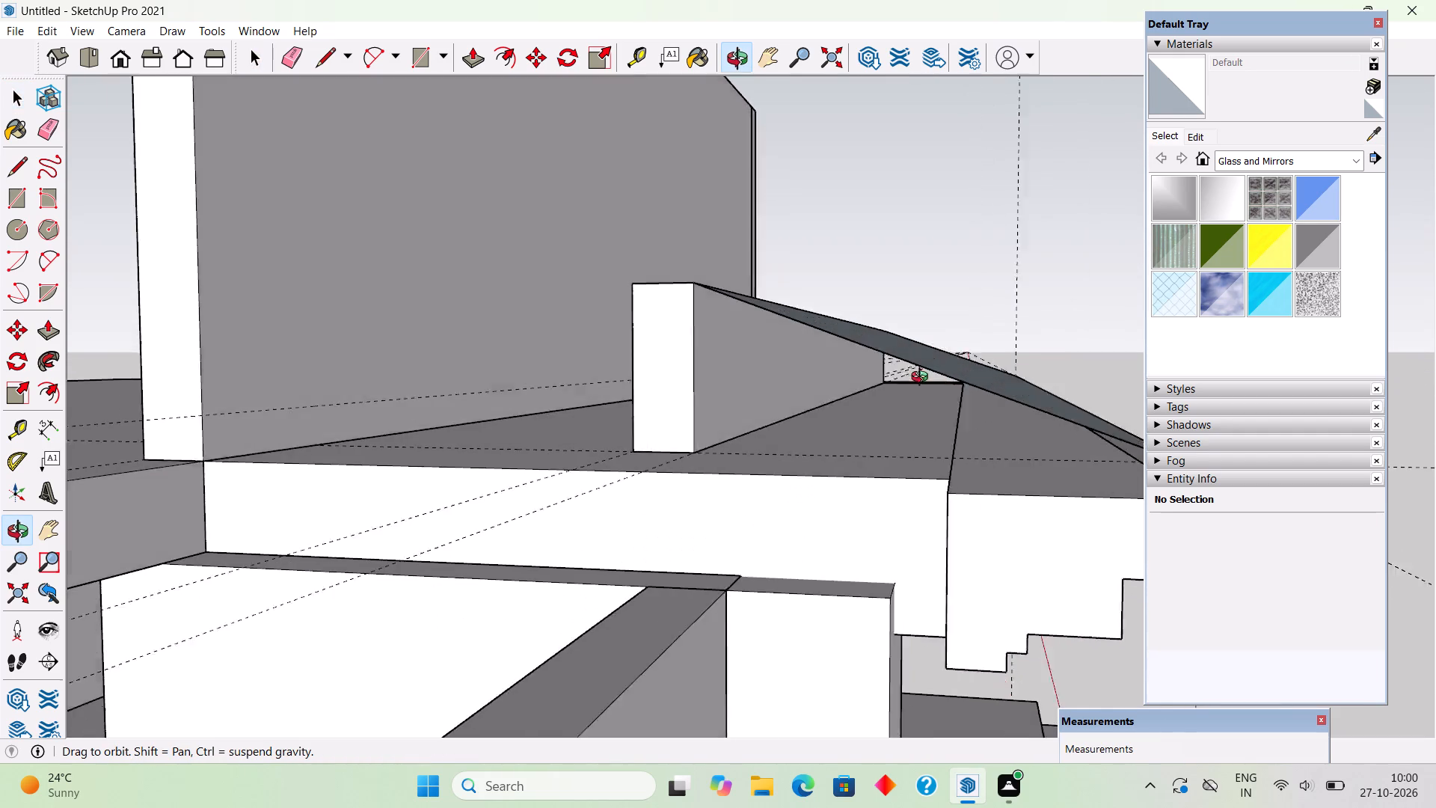
{"action": "middle_click_drag", "start_coordinate": [923, 379], "coordinate": [708, 384]}
{"action": "scroll", "coordinate": [708, 384], "scroll_direction": "down", "scroll_amount": 3}
{"action": "middle_click_drag", "start_coordinate": [868, 420], "coordinate": [874, 432]}
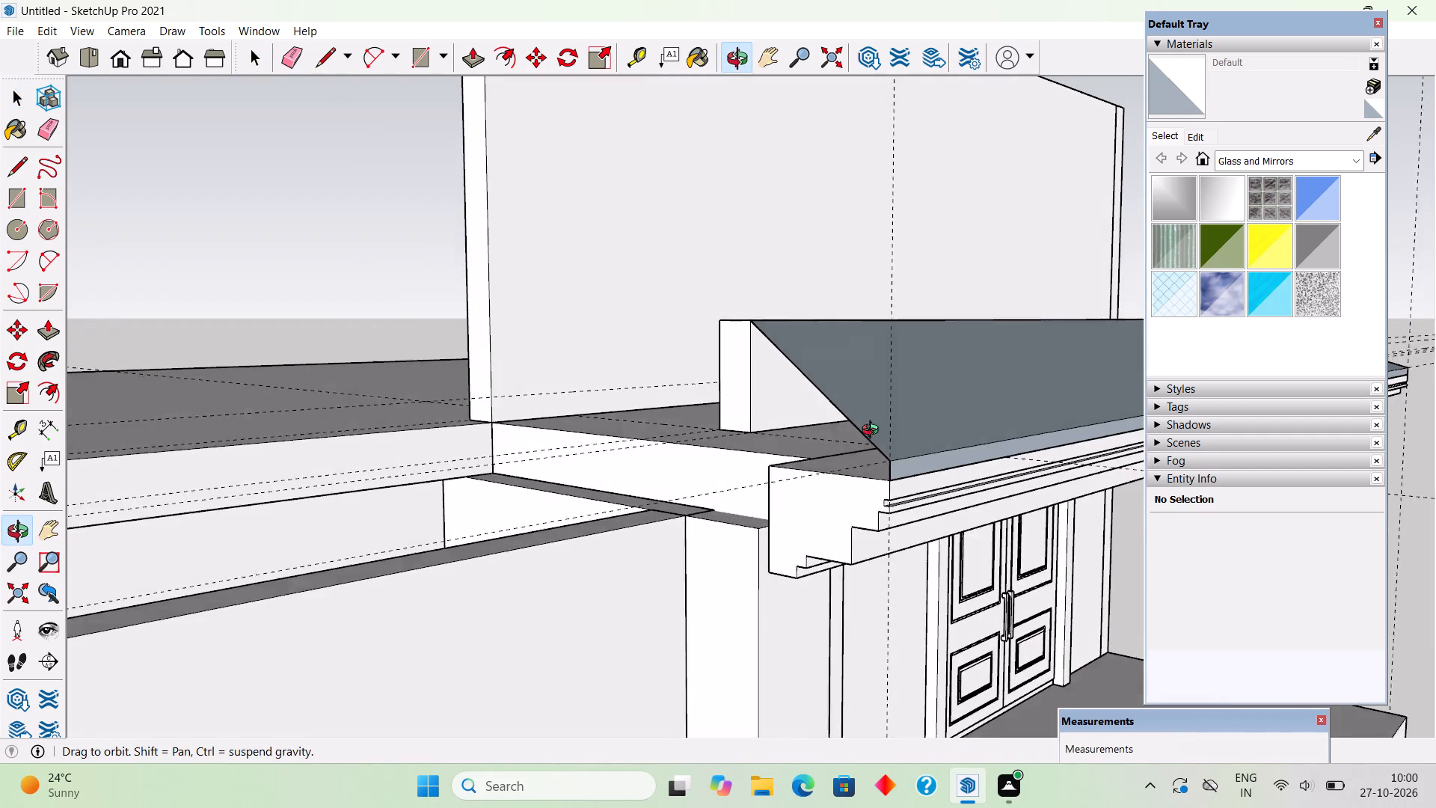
{"action": "middle_click_drag", "start_coordinate": [874, 432], "coordinate": [883, 459]}
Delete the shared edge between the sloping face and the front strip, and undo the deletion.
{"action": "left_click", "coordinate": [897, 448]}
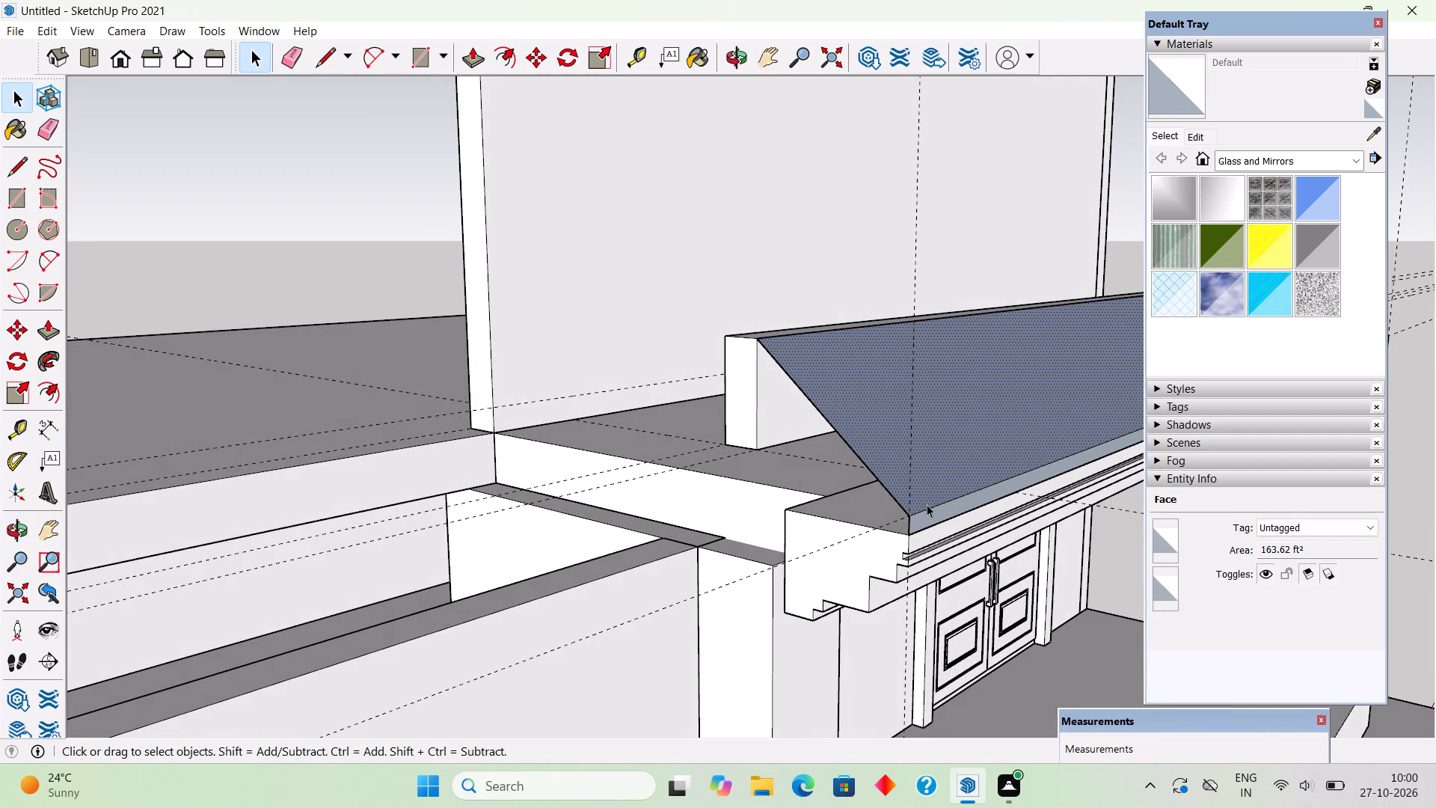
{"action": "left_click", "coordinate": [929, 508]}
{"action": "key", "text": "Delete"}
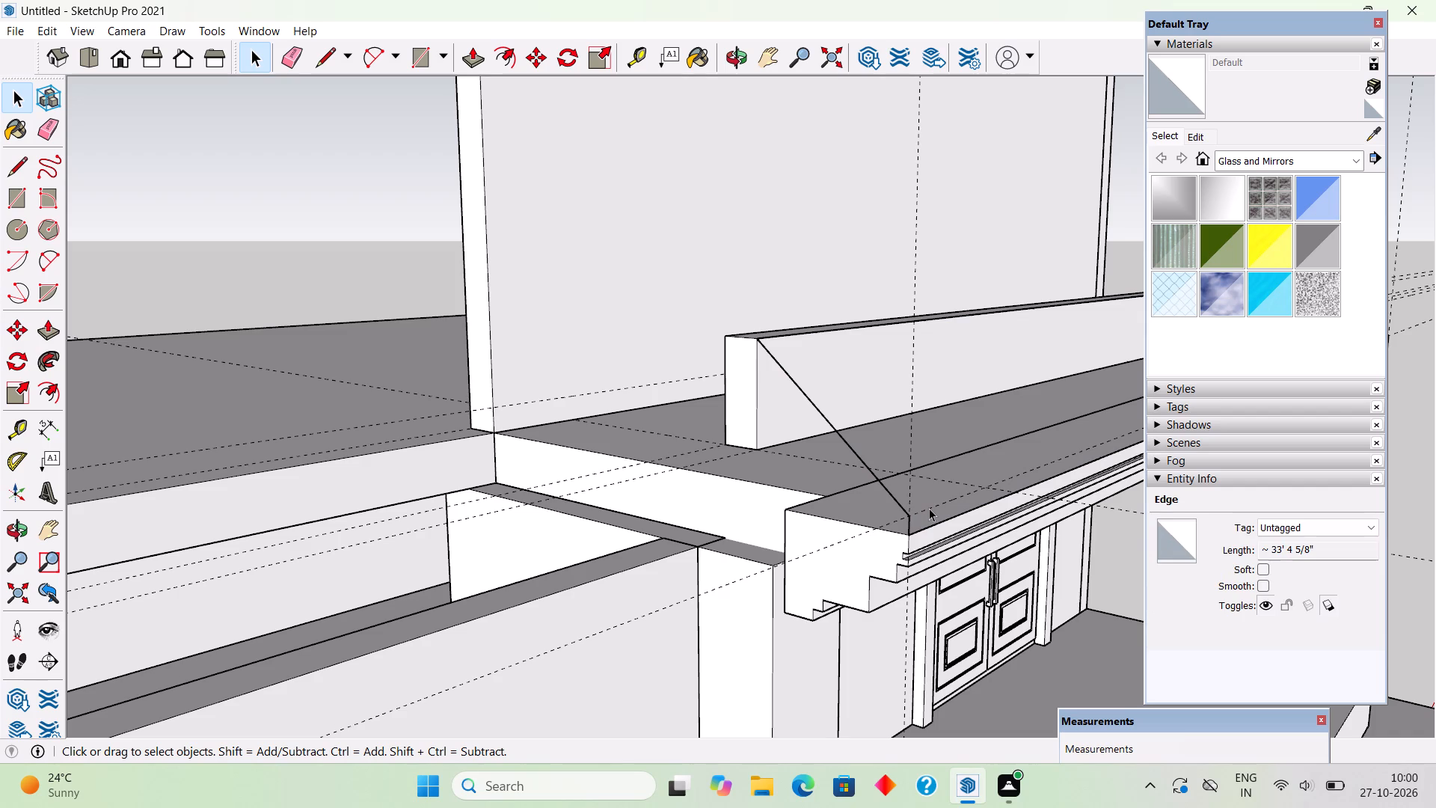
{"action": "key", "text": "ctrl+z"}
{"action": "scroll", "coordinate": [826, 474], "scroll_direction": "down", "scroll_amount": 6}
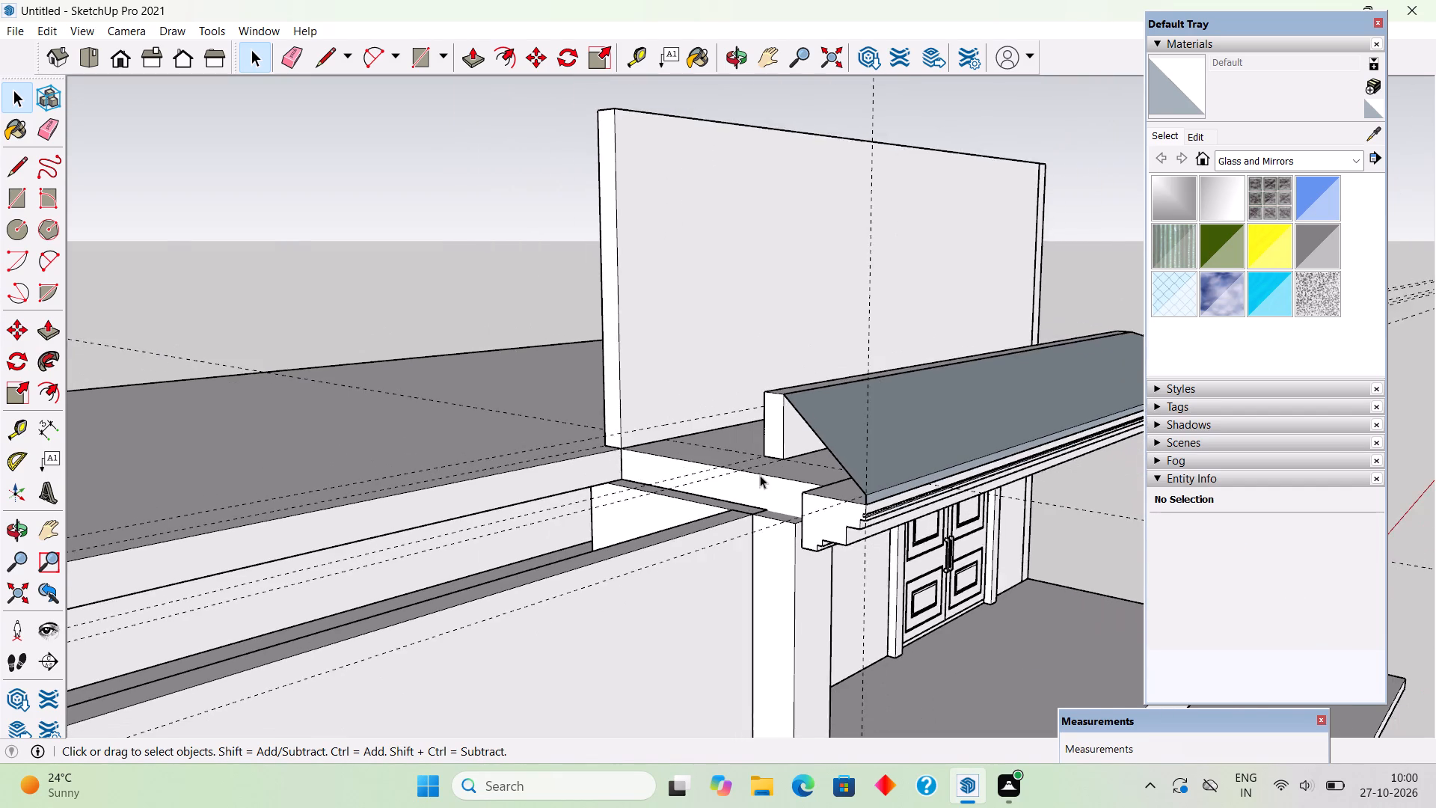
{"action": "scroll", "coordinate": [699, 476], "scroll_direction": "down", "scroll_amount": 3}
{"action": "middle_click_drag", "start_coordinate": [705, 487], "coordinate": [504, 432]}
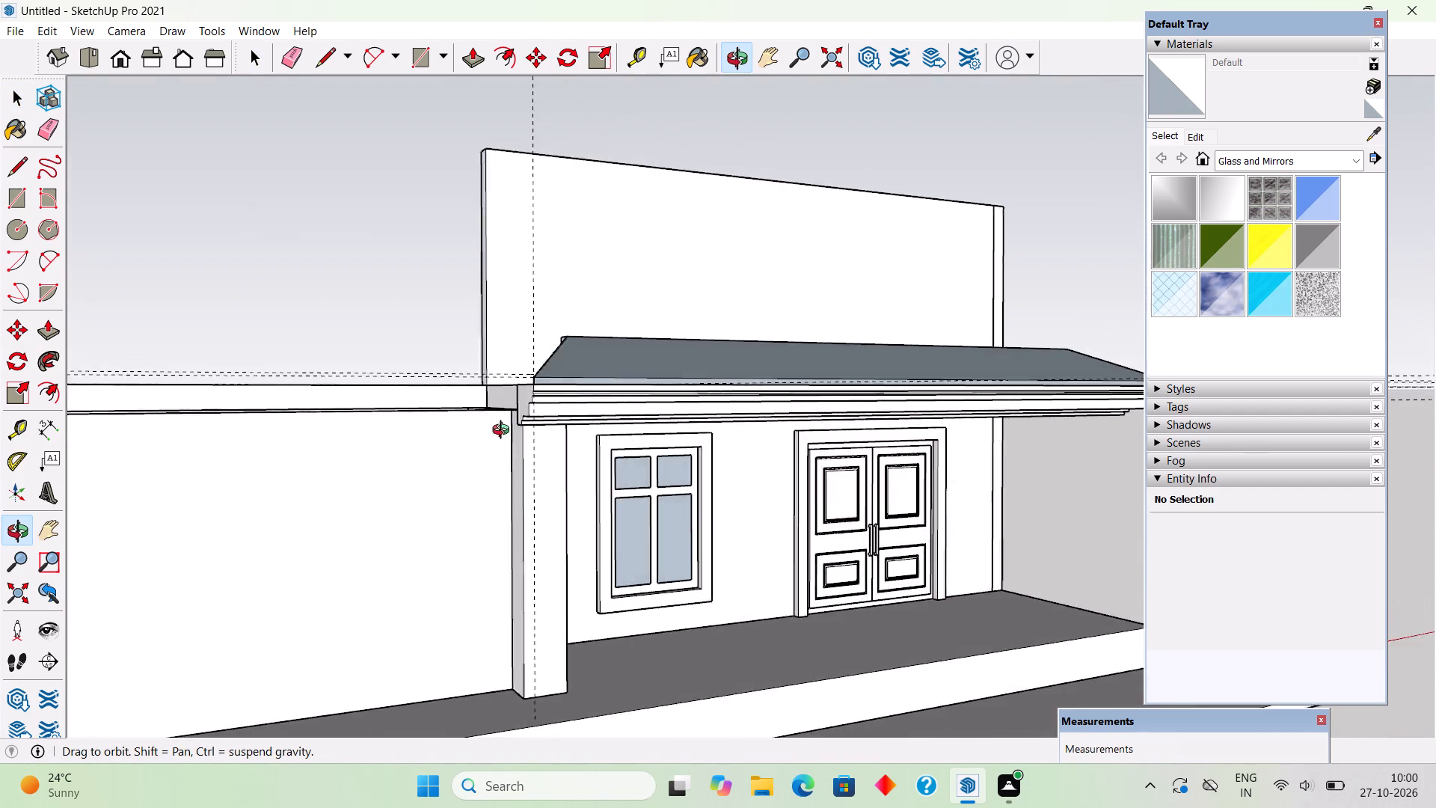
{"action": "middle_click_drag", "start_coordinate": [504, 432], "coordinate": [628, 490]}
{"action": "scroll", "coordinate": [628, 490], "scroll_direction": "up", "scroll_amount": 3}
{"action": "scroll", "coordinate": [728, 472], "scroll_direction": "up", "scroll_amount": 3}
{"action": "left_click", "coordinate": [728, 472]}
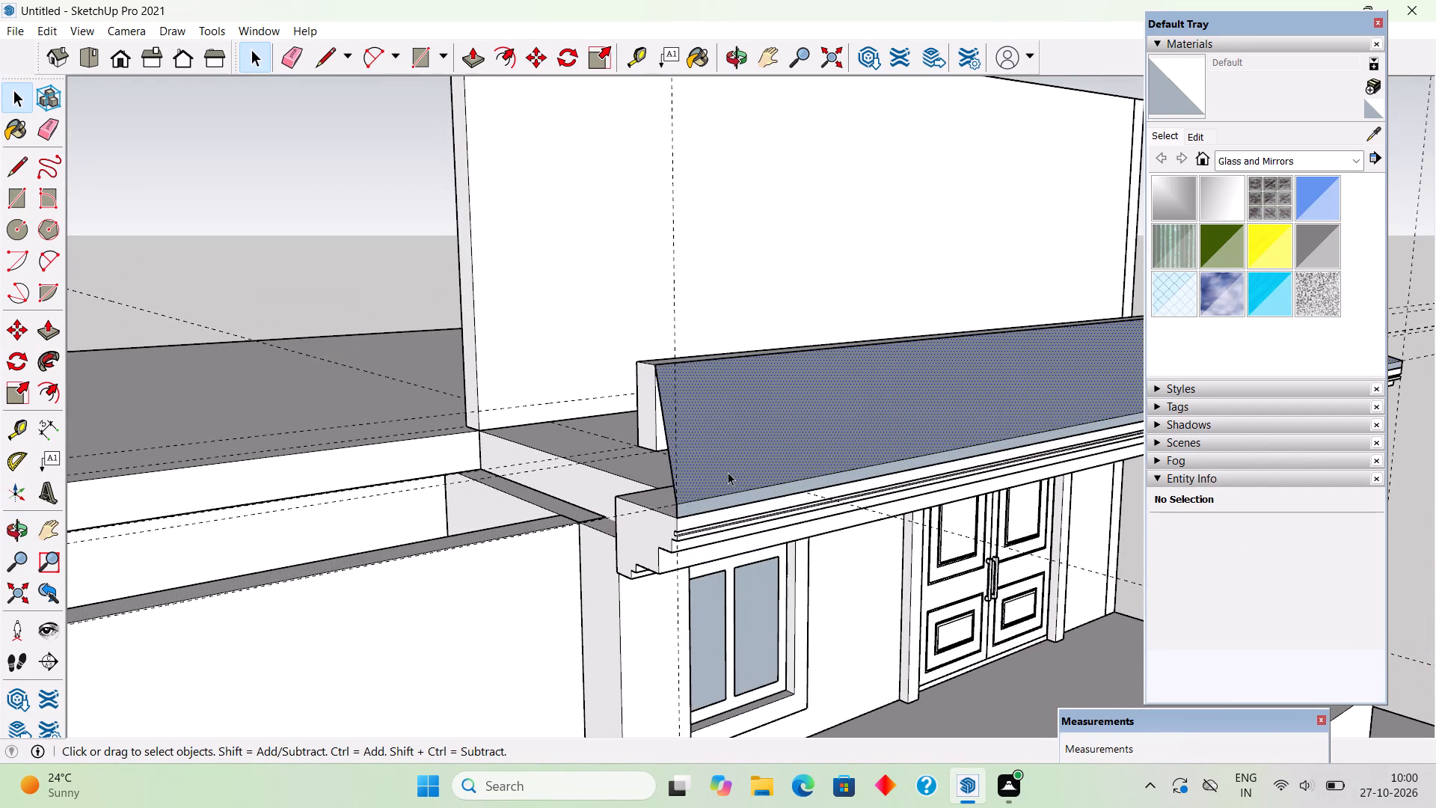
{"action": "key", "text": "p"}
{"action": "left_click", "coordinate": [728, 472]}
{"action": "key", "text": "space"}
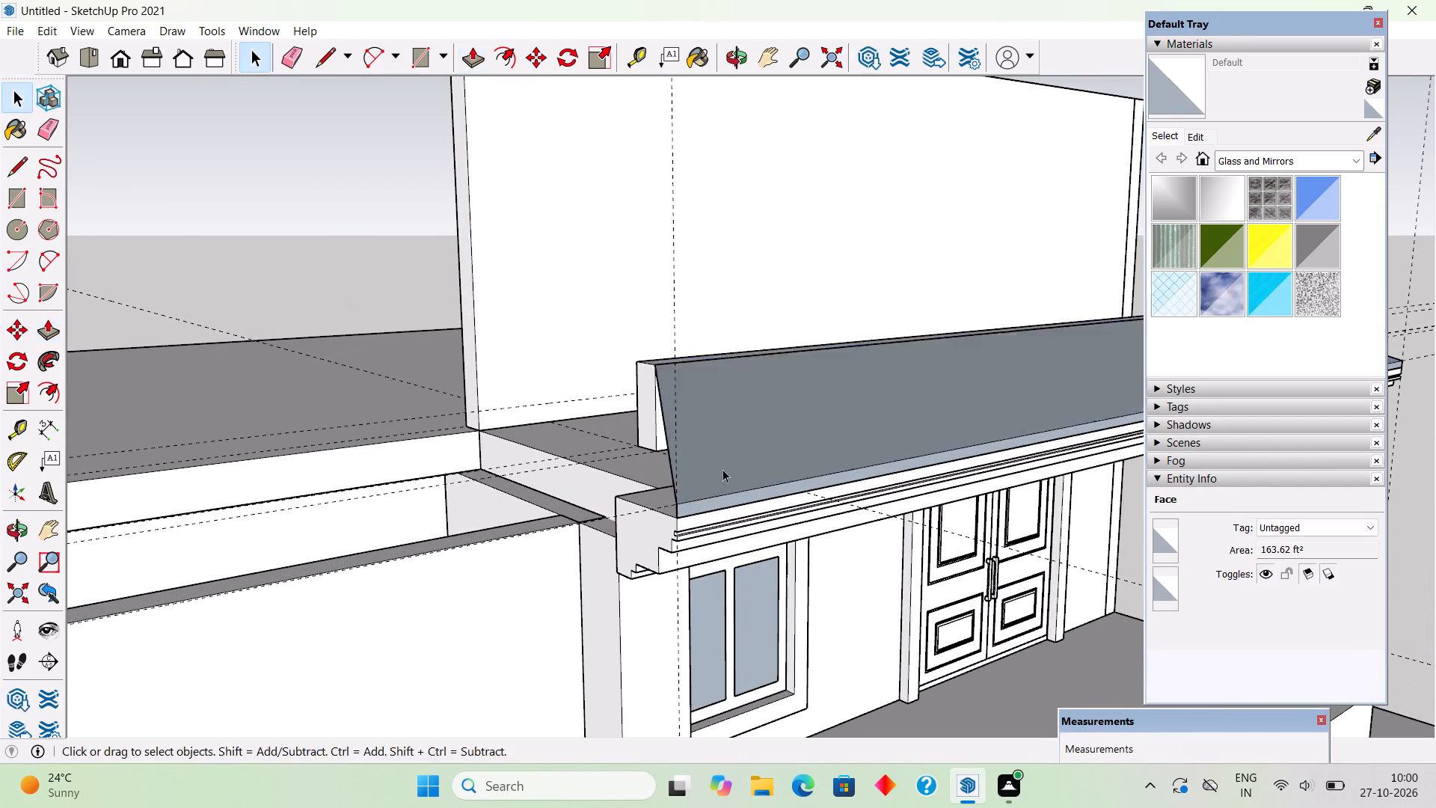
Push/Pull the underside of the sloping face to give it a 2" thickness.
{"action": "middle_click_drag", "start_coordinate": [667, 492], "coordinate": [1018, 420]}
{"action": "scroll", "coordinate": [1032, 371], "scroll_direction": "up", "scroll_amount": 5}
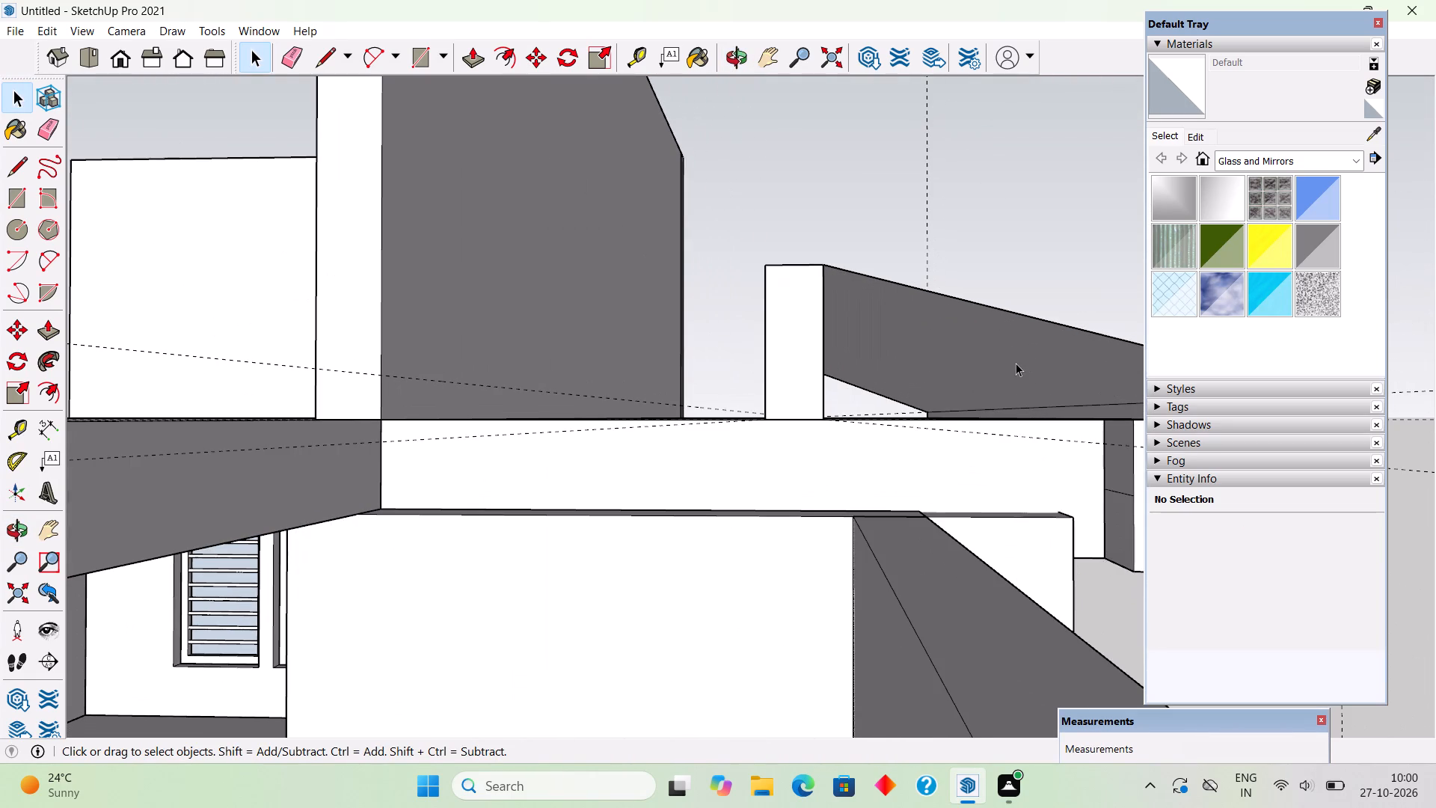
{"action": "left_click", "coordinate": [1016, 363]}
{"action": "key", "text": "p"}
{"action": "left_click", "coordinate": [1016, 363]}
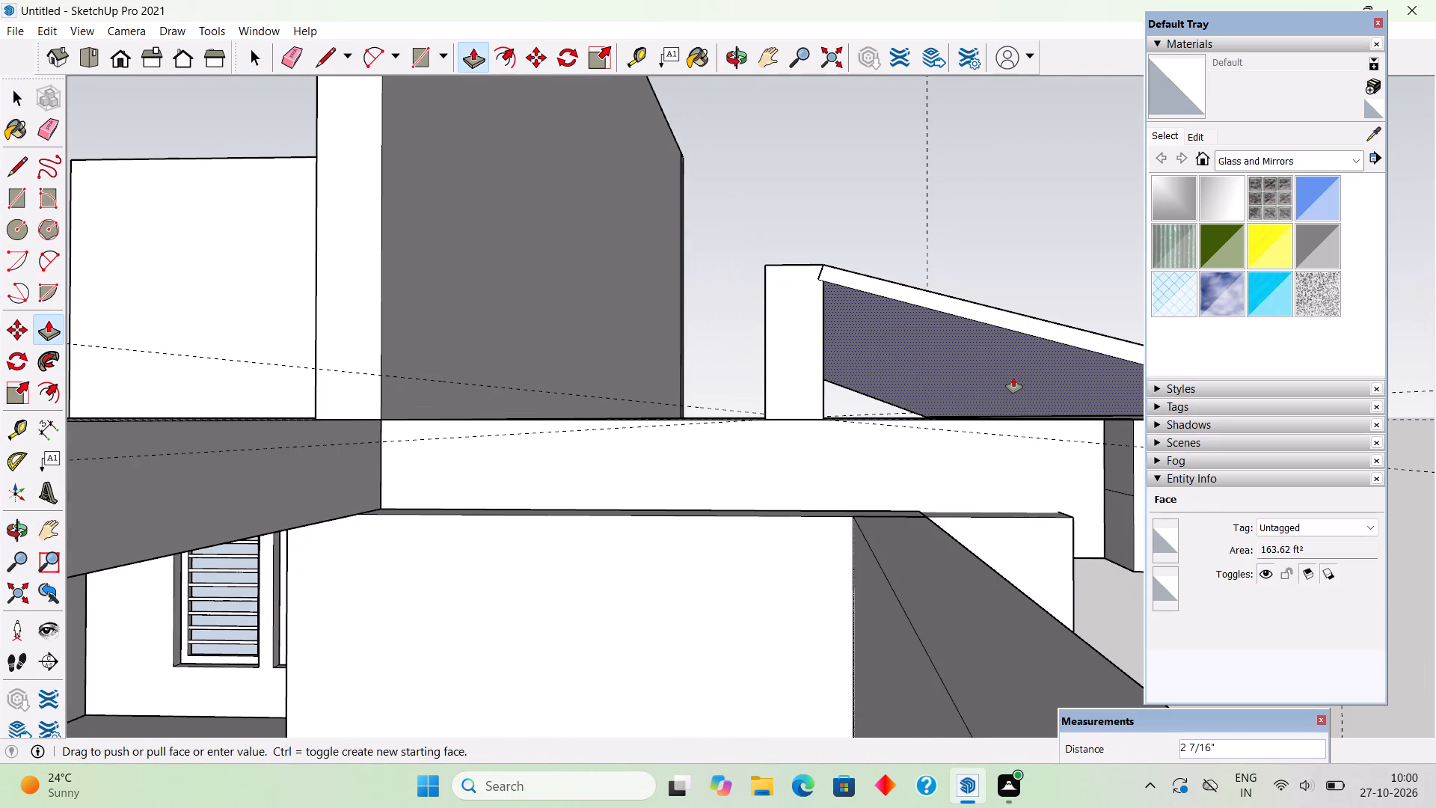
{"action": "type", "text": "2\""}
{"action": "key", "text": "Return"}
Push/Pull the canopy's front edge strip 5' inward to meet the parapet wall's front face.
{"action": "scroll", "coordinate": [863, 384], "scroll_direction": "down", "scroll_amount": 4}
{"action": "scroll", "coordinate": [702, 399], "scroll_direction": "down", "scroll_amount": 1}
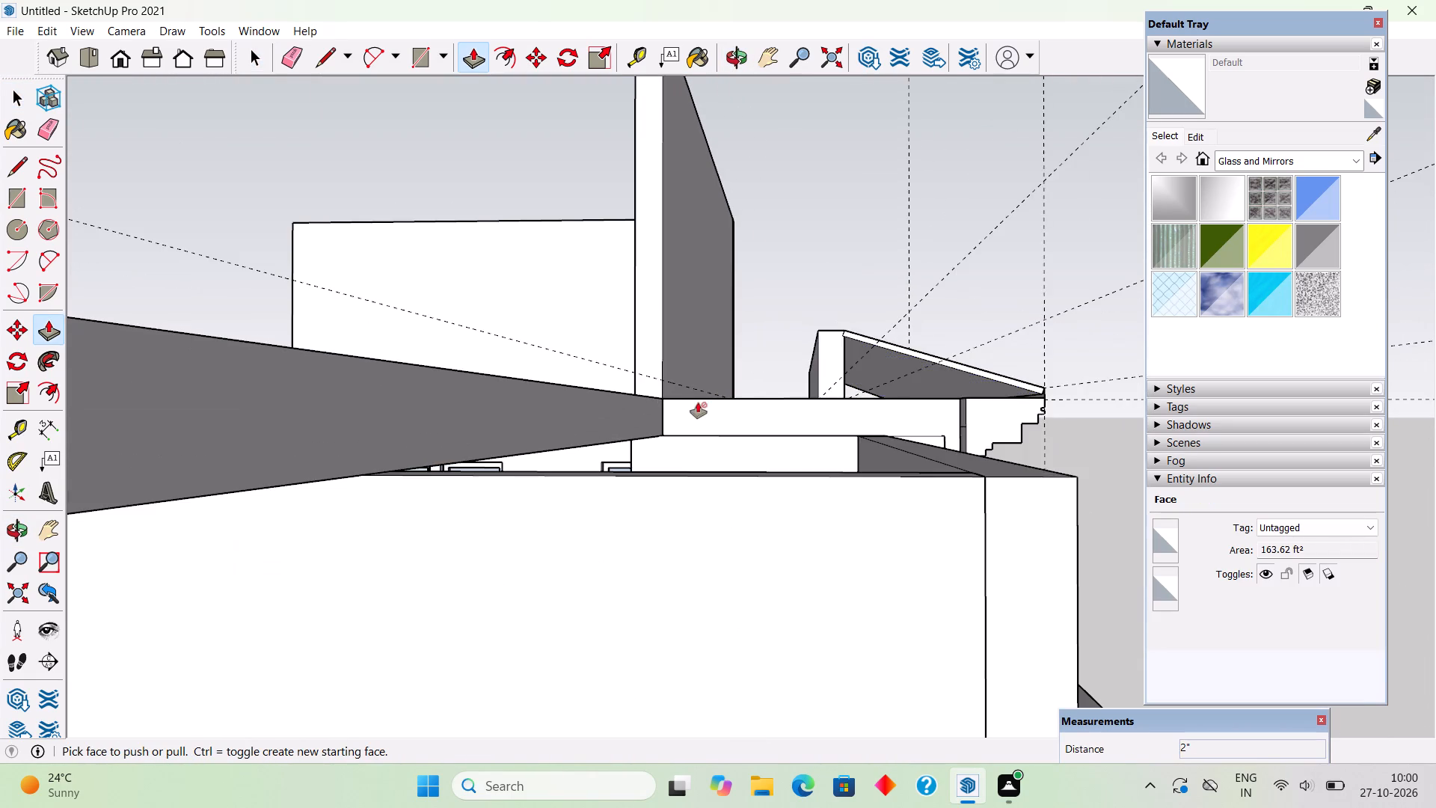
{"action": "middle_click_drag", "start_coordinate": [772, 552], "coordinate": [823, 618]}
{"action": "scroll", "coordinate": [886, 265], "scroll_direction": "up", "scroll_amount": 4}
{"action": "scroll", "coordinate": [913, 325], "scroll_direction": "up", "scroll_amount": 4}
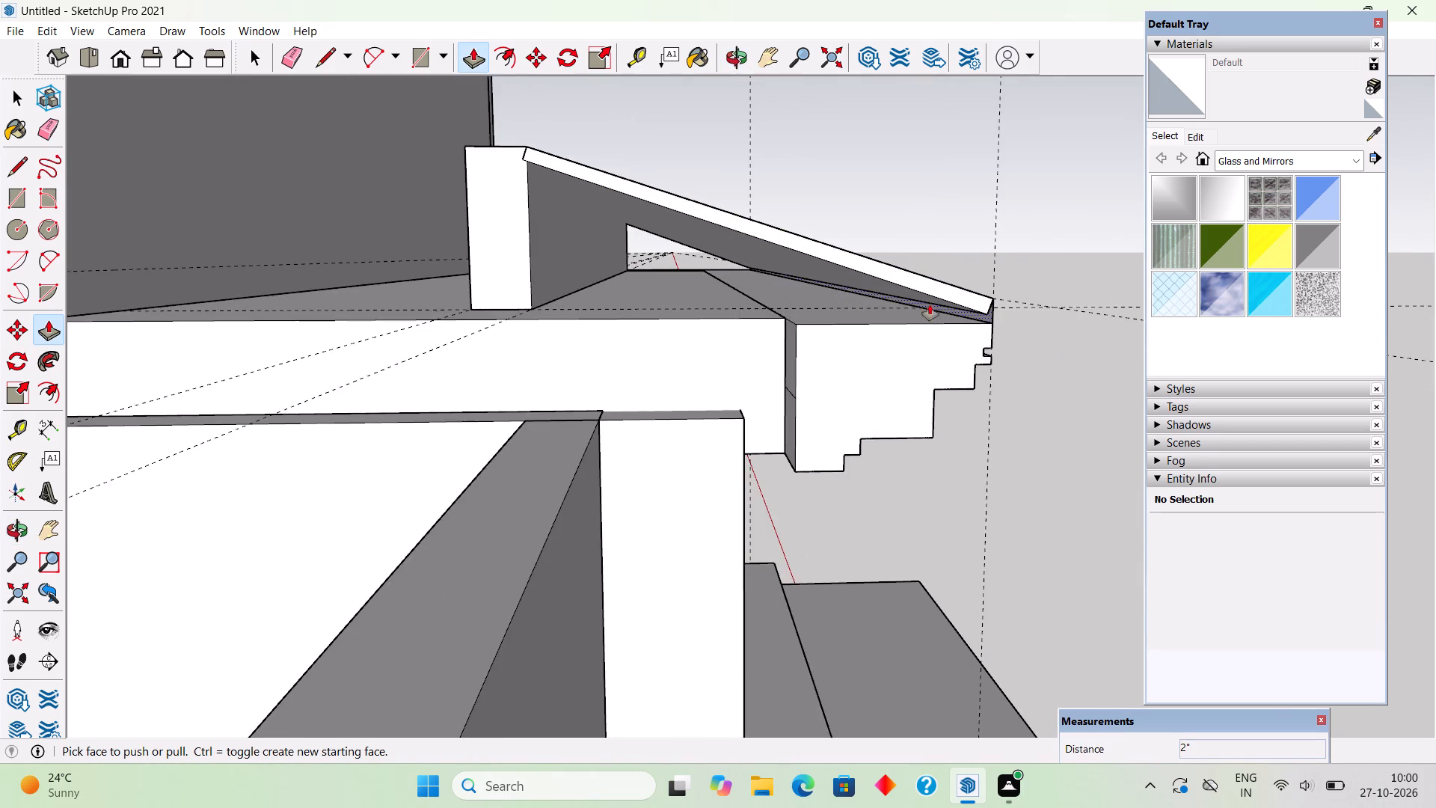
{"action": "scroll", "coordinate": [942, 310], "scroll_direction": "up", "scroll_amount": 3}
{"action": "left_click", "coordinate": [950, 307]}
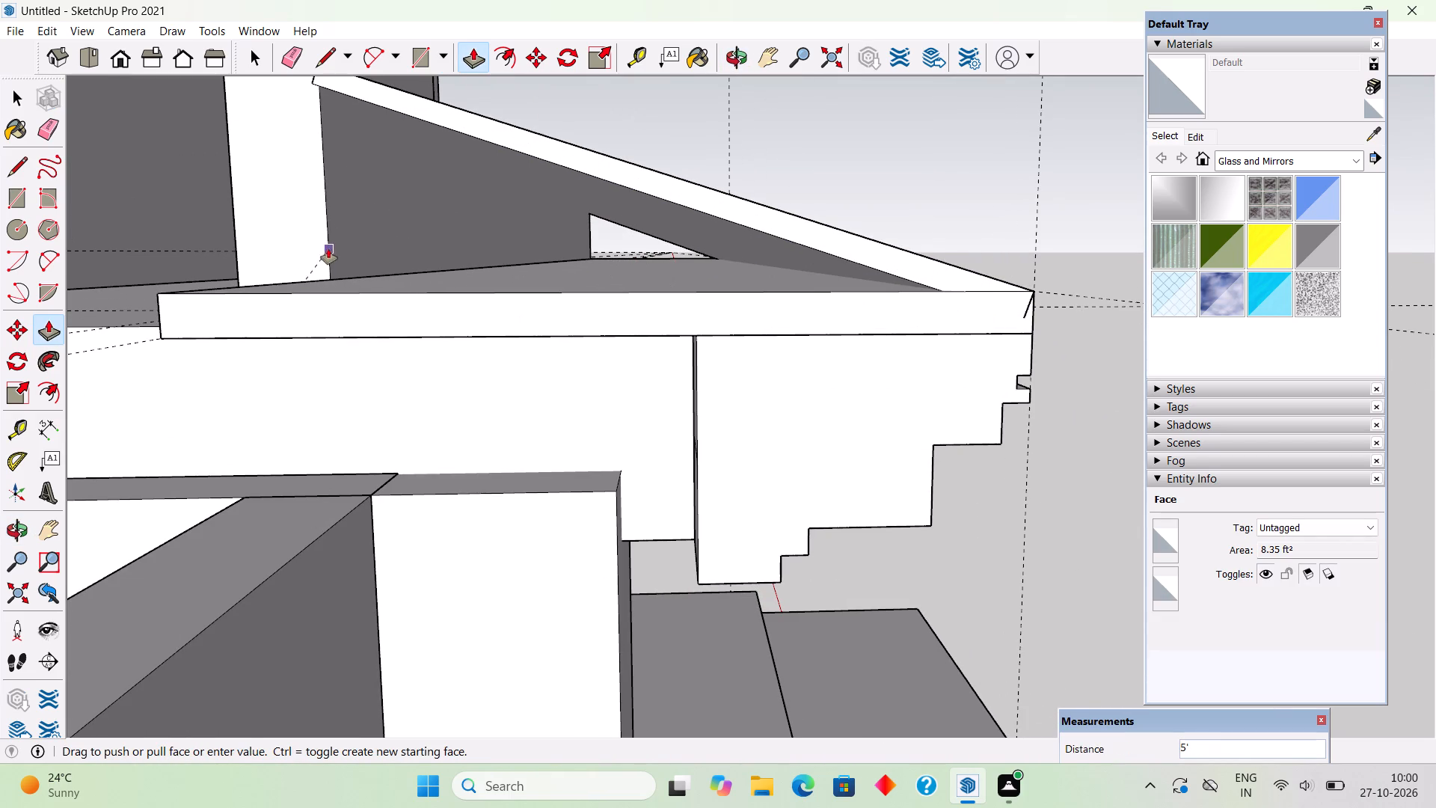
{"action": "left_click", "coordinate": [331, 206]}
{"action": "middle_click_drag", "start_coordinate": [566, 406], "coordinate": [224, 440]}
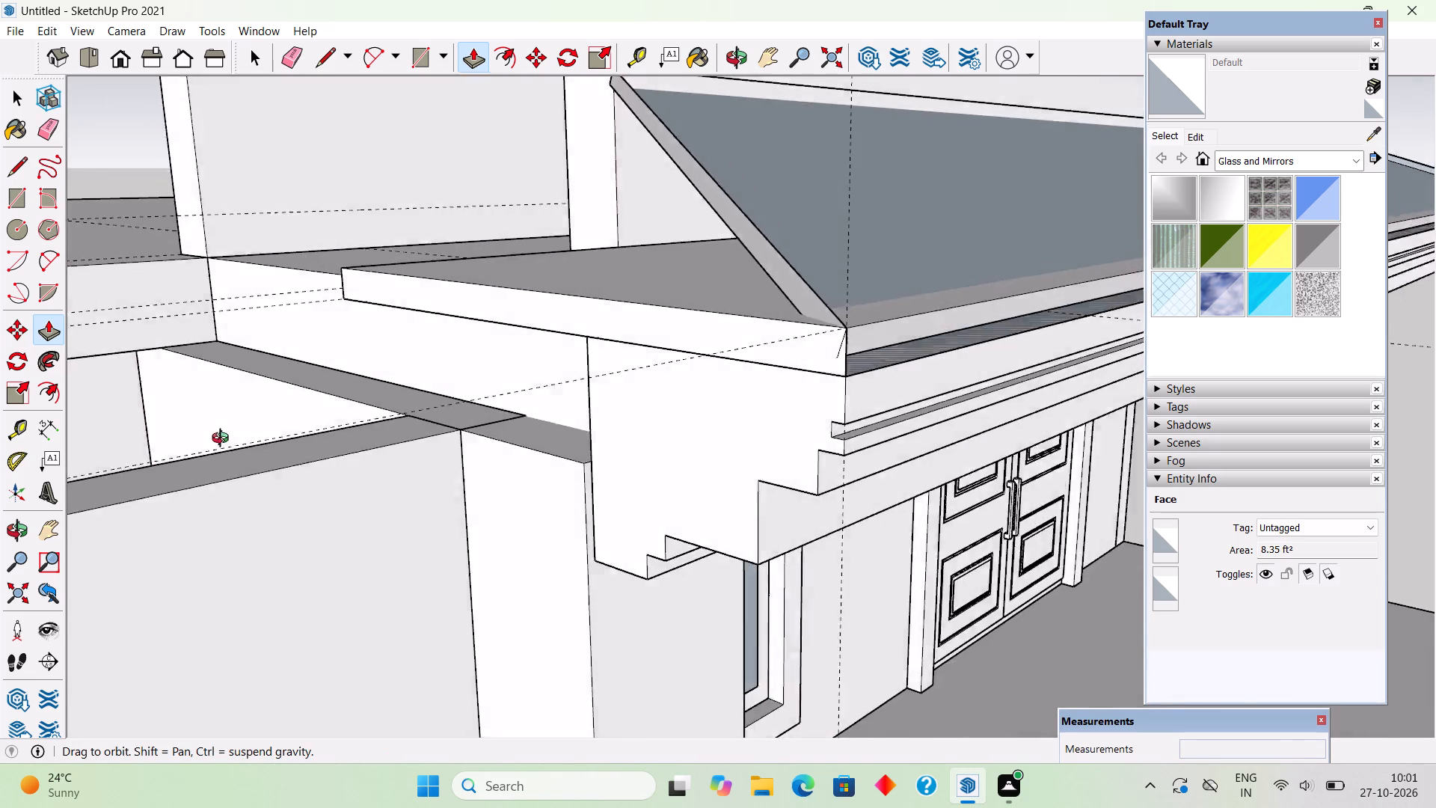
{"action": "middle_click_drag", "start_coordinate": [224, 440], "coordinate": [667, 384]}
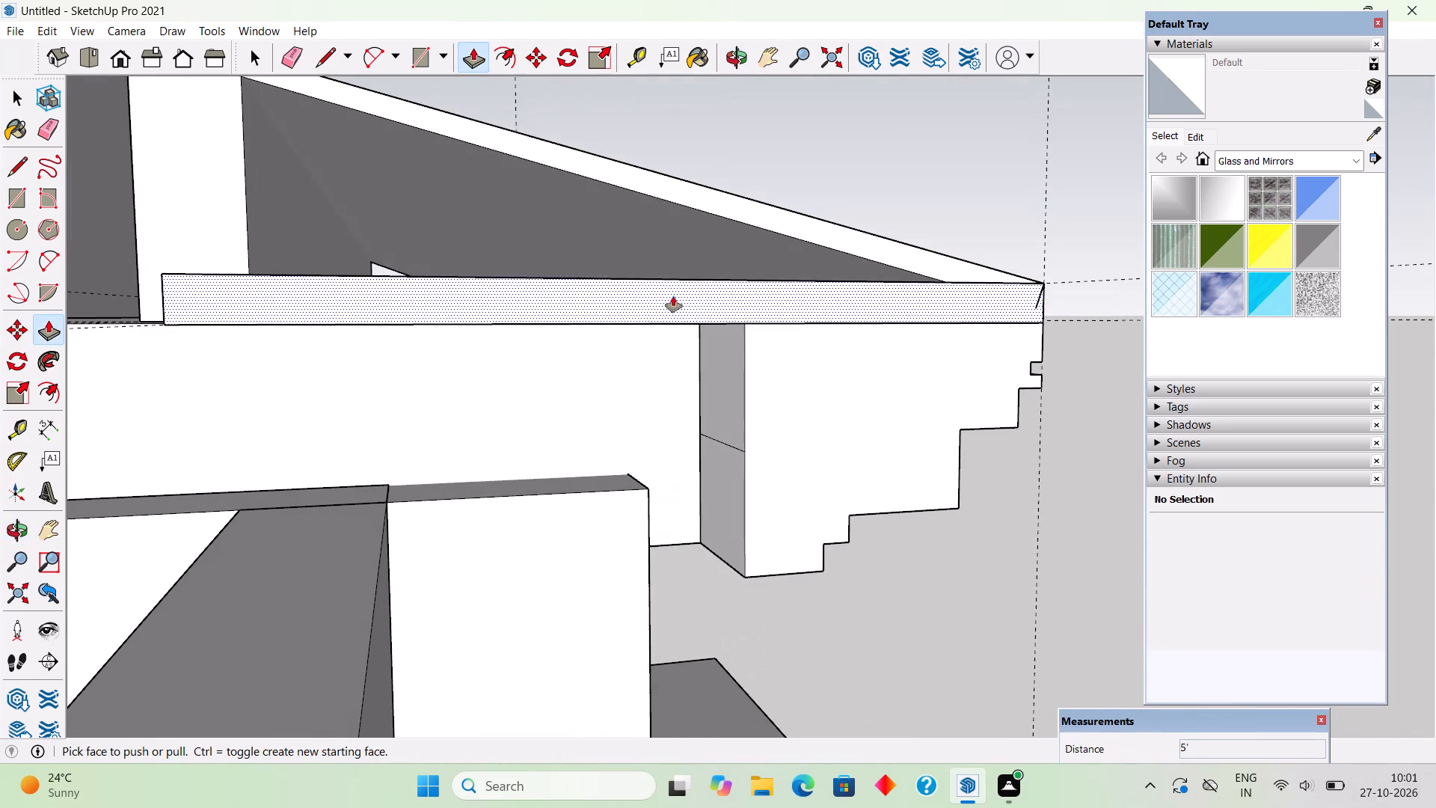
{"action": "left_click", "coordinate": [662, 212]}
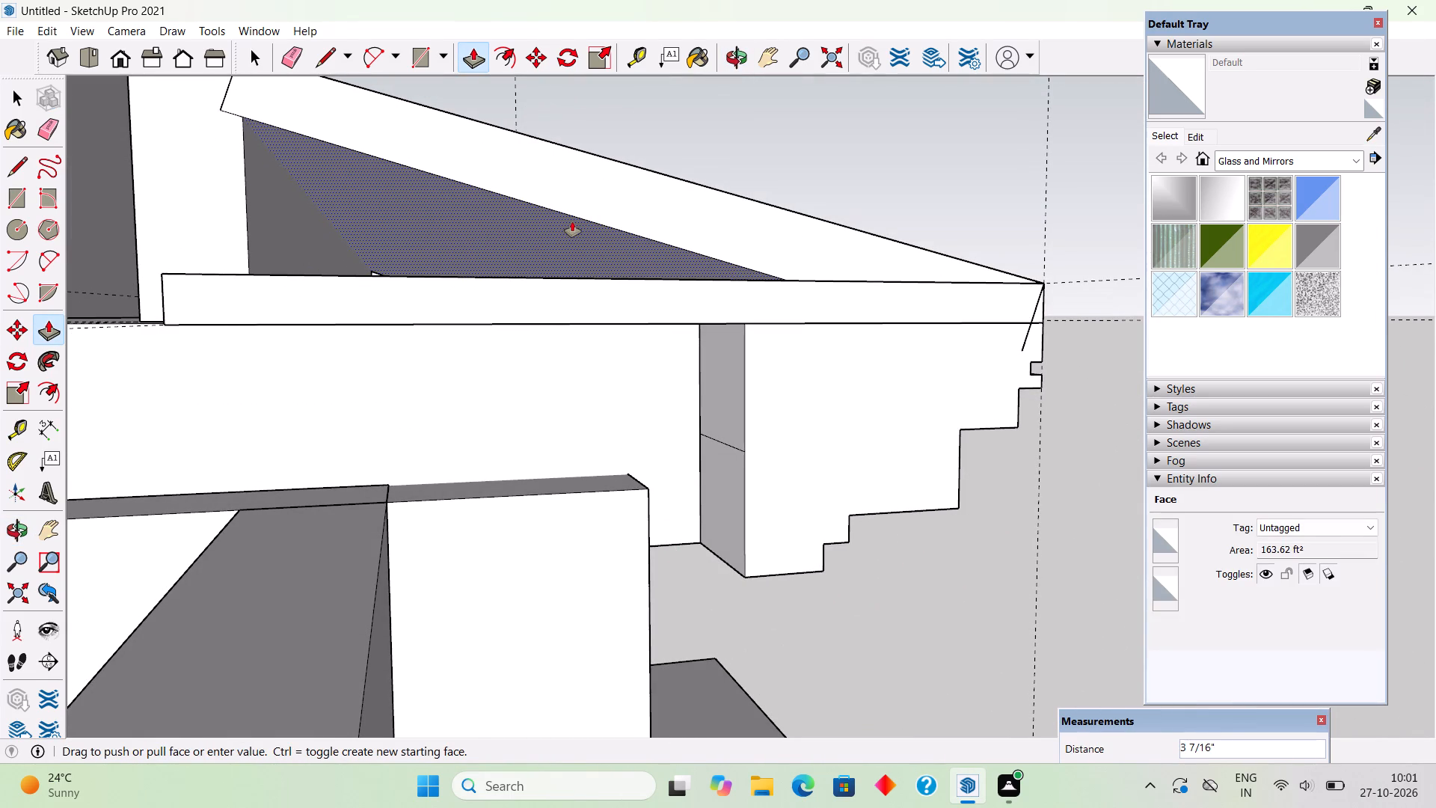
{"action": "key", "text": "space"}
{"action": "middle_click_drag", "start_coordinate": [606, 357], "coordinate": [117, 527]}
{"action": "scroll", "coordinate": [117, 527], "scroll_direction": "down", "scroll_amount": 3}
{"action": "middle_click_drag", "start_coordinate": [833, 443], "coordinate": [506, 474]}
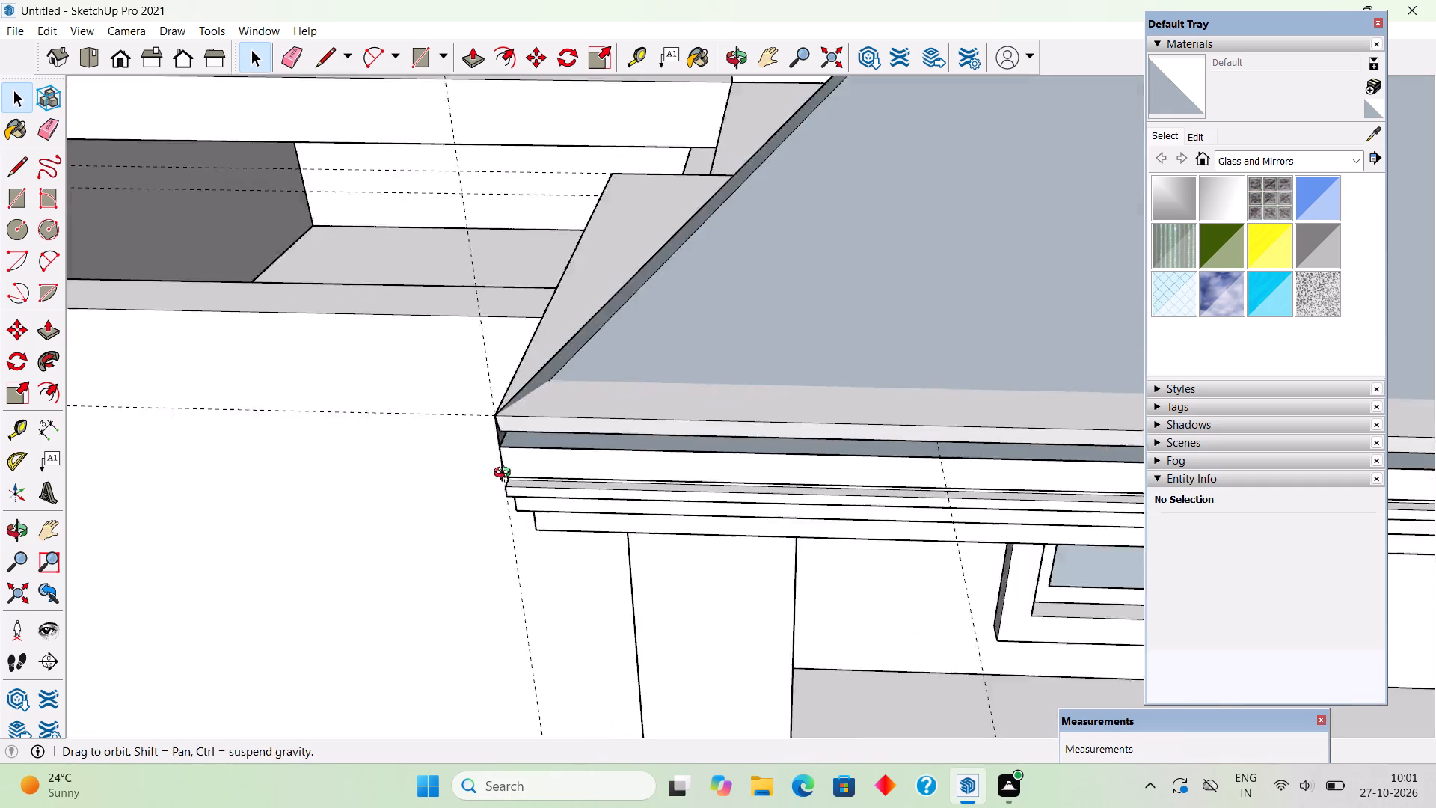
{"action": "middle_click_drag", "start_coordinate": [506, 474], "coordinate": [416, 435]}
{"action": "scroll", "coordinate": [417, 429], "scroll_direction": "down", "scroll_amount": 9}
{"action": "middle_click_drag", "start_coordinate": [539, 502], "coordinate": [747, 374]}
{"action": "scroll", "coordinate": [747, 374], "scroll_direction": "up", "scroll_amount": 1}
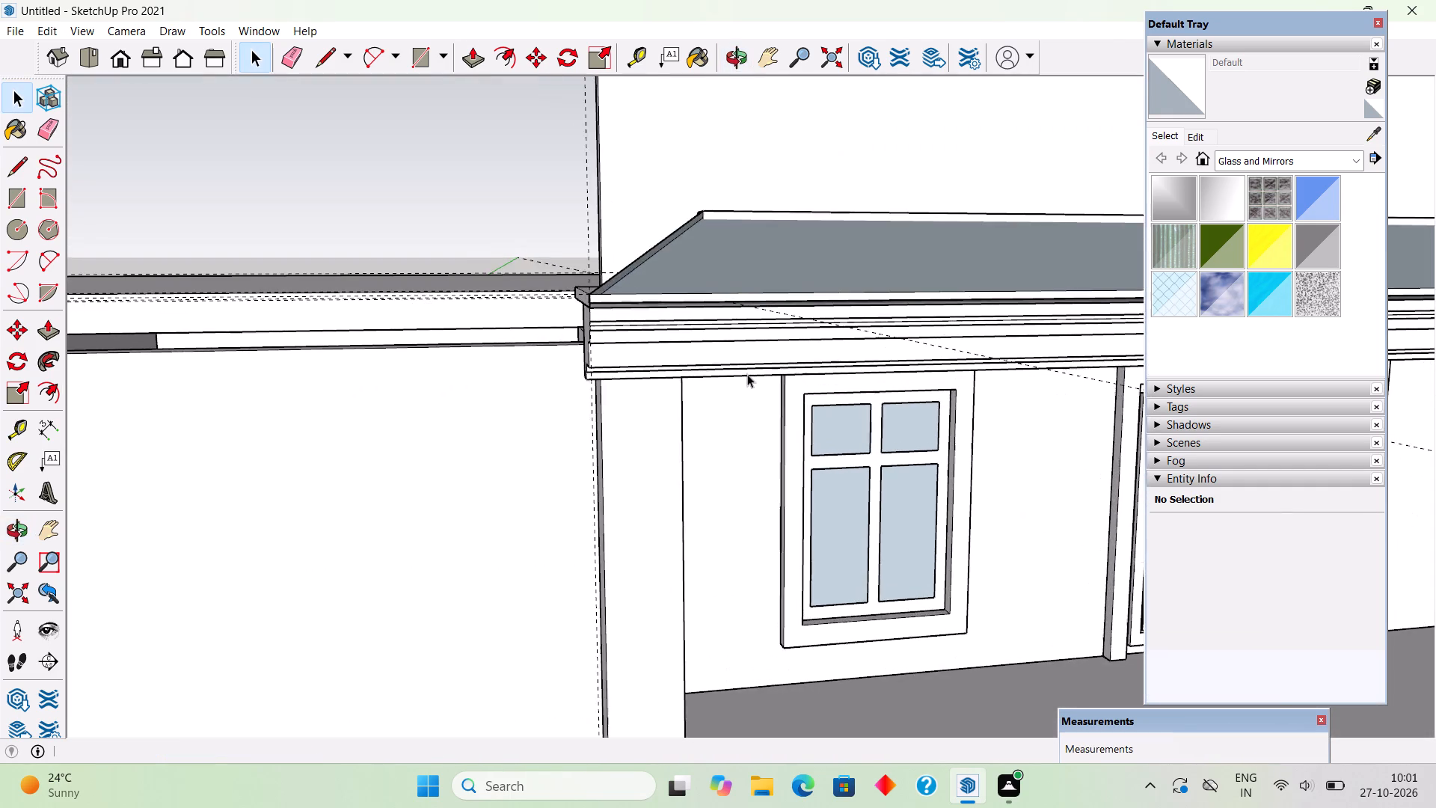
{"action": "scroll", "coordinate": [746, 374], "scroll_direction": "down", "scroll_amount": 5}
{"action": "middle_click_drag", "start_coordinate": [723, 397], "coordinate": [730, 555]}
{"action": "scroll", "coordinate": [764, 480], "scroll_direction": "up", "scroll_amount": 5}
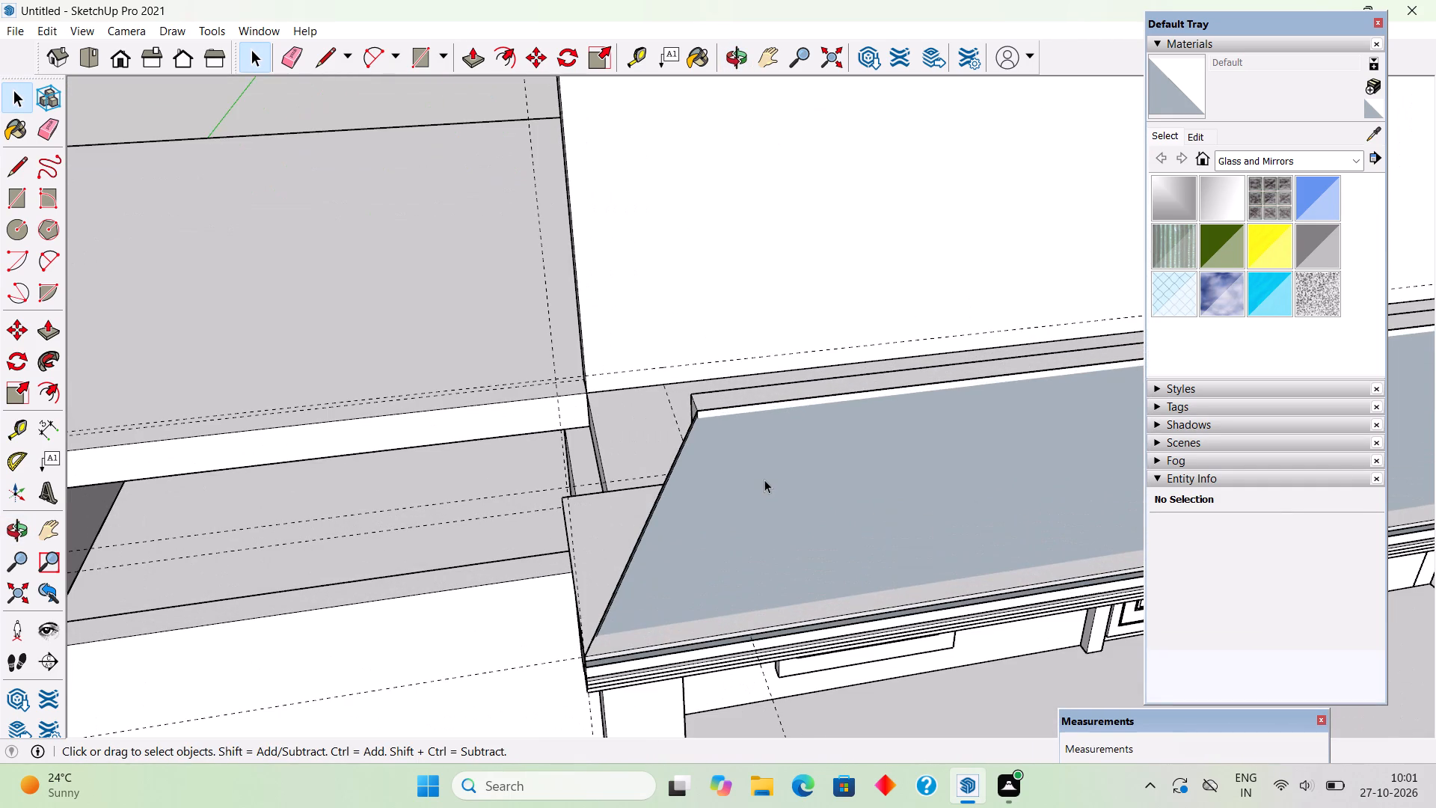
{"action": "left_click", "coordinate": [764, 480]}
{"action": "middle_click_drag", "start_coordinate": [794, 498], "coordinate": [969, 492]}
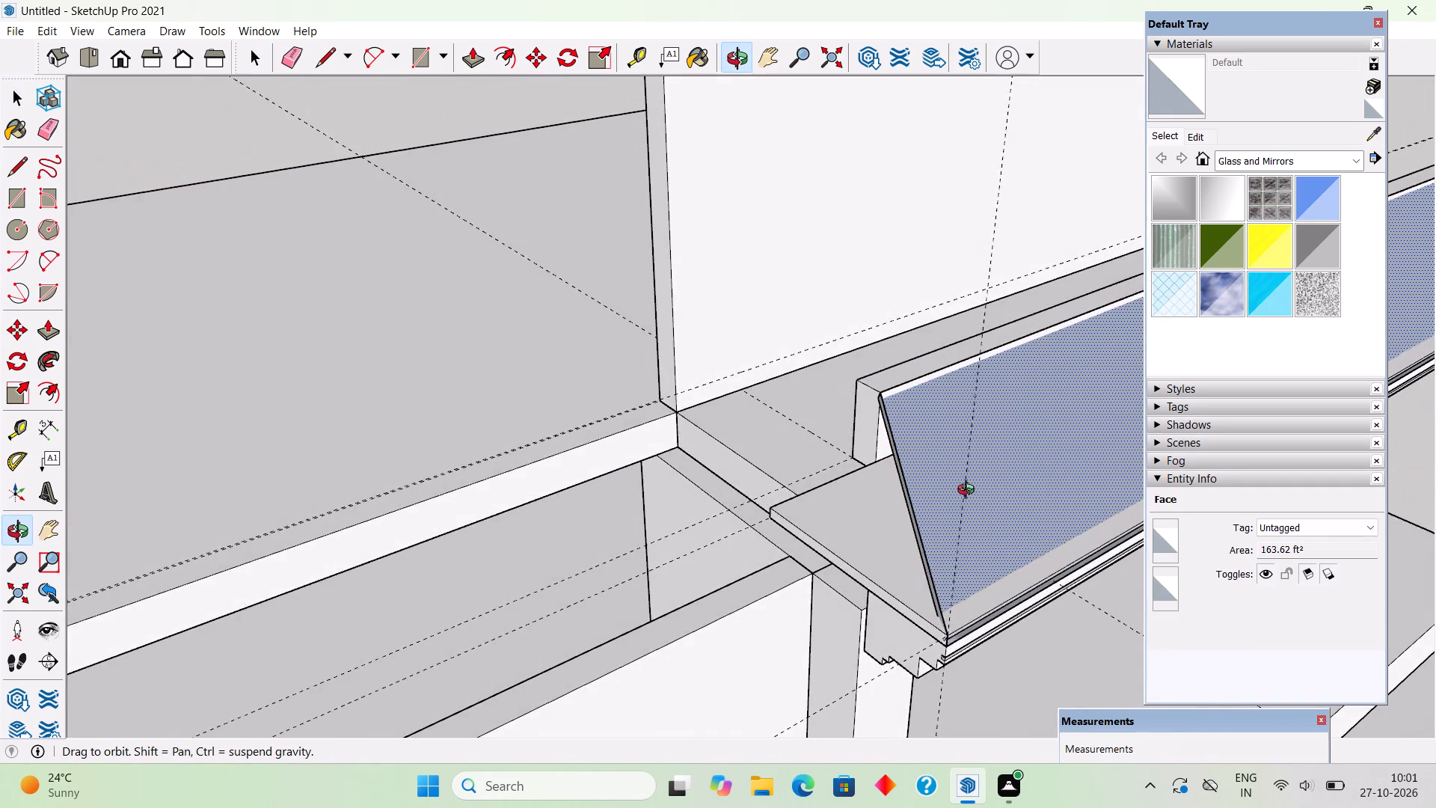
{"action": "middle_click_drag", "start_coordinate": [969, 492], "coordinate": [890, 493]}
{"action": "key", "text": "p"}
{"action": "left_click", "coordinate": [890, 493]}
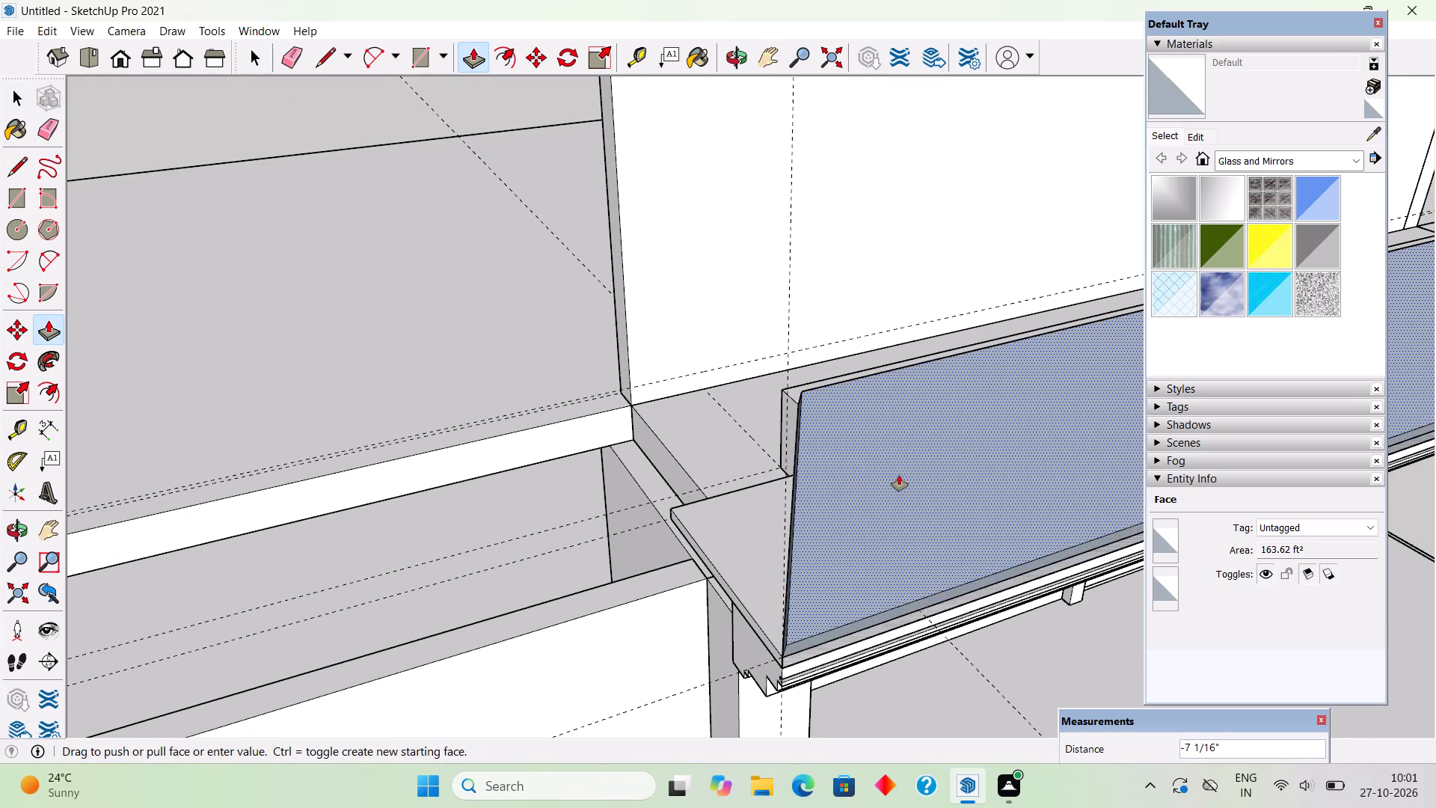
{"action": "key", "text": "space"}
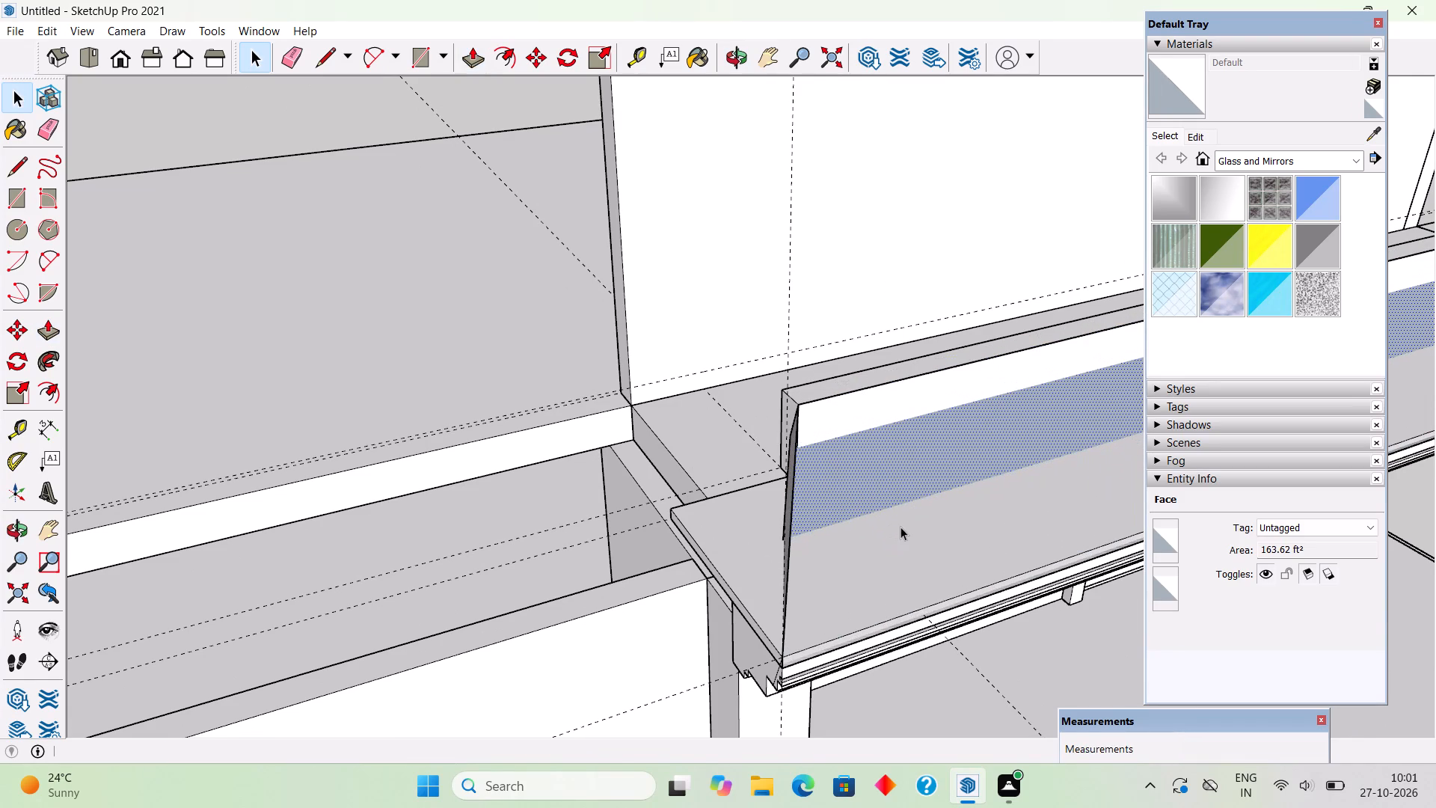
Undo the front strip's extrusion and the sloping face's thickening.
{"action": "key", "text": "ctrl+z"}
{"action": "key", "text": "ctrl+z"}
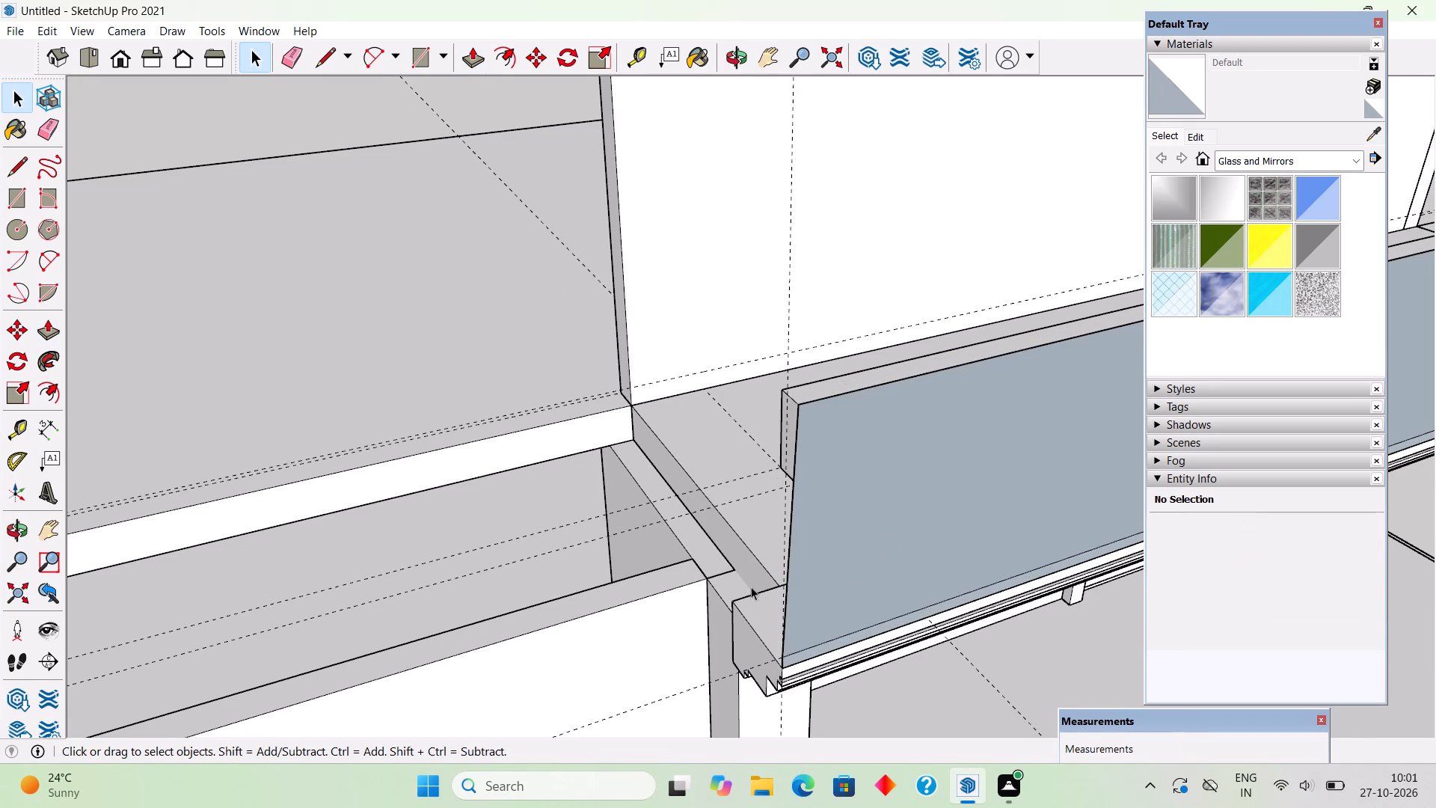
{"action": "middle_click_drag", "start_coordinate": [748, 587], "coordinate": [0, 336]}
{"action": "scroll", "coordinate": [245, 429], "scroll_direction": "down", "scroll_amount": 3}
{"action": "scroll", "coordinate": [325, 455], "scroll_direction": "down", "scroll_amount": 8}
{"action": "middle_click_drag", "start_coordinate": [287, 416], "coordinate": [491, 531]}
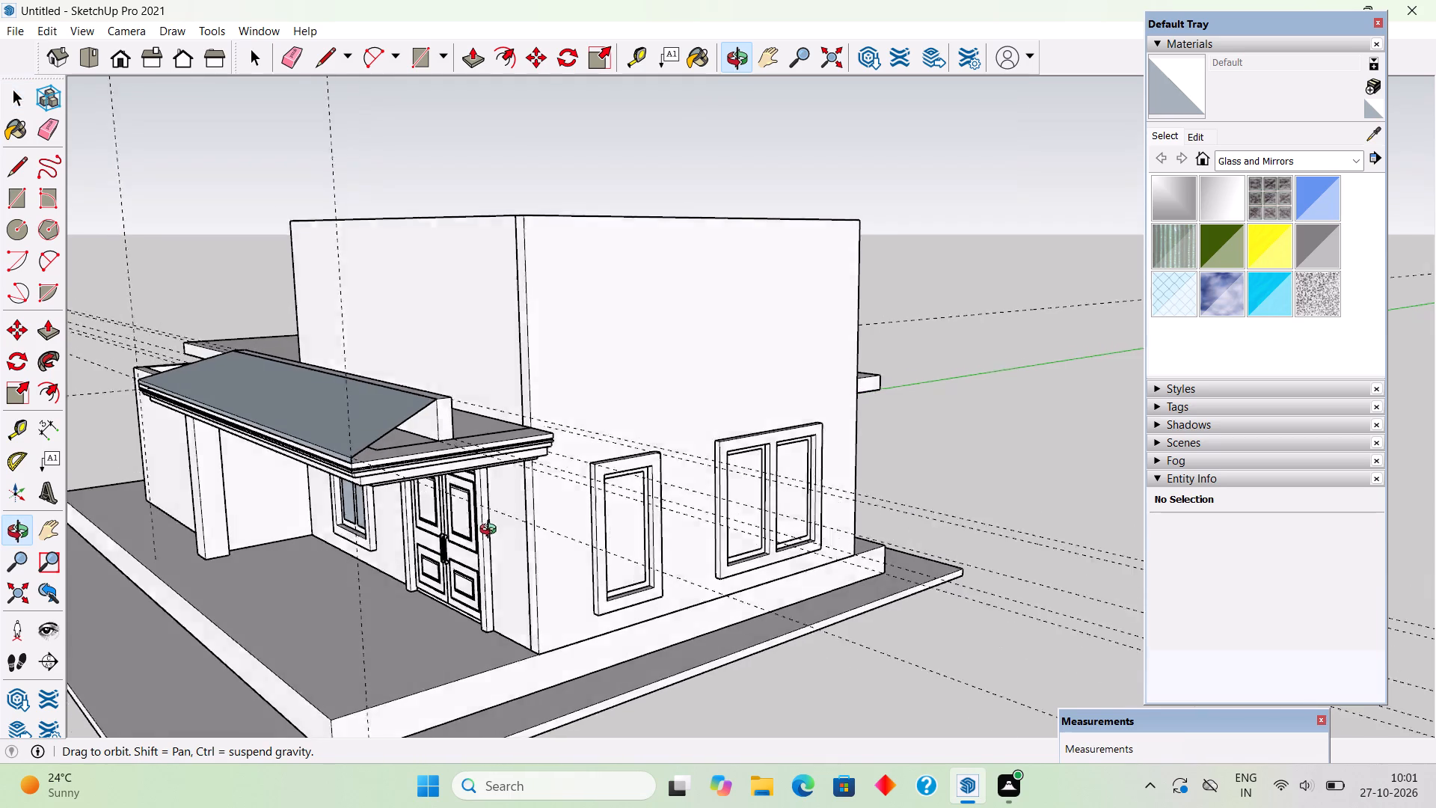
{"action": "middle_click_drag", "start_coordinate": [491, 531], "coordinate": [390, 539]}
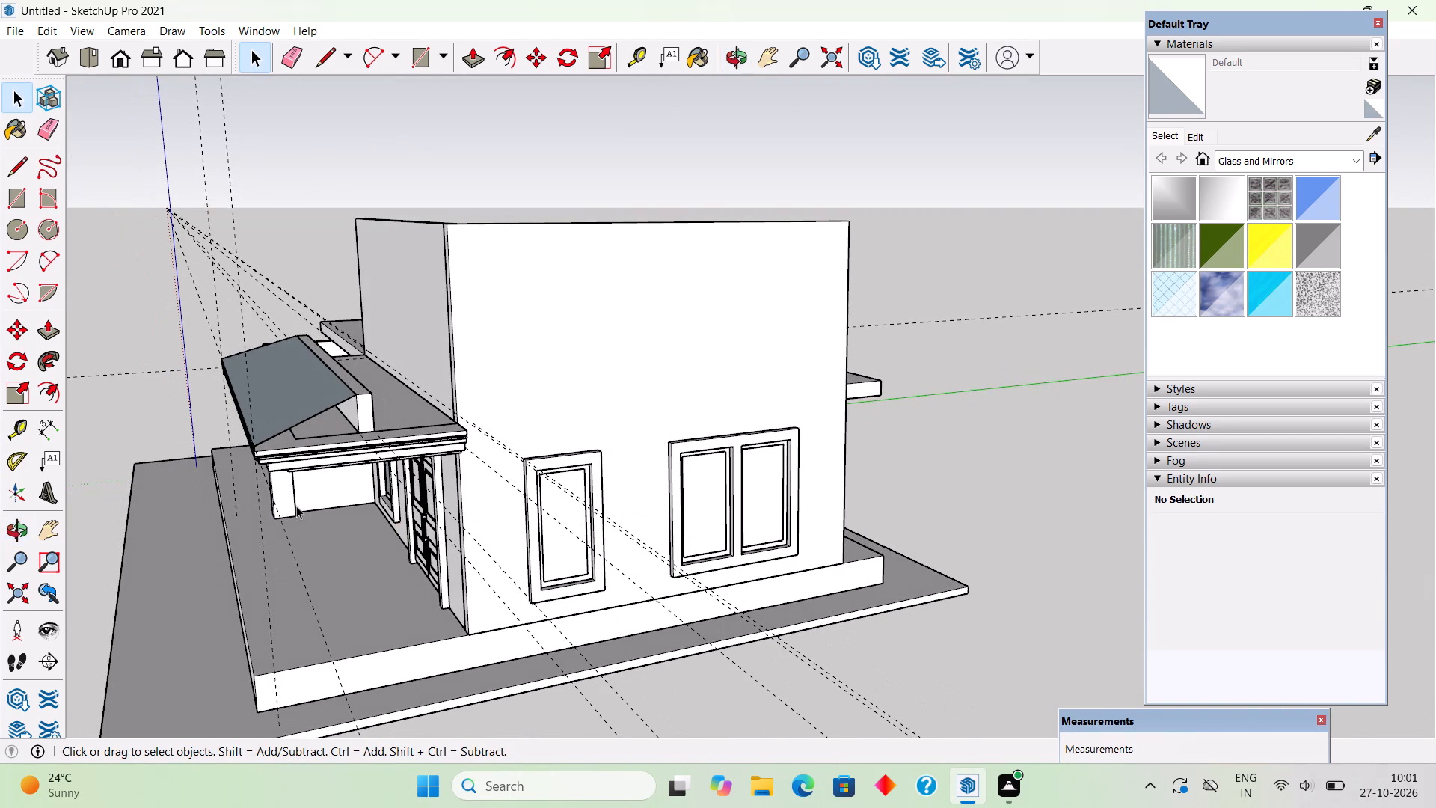
Undo the sloping roof surface, going back to the flat canopy top with its inset outline and parapet wall.
{"action": "key", "text": "ctrl+z"}
{"action": "key", "text": "ctrl+z"}
{"action": "key", "text": "ctrl+z"}
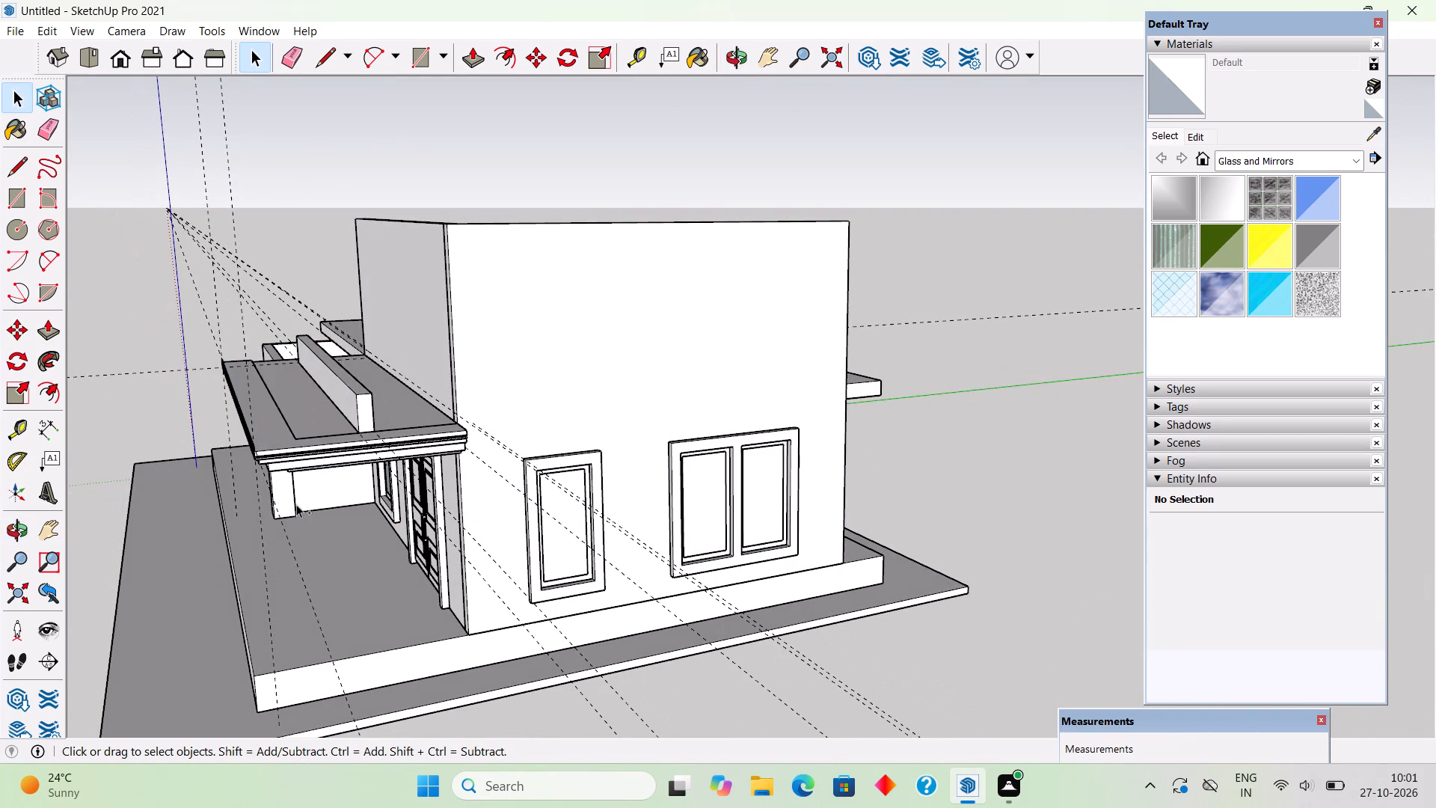
{"action": "key", "text": "ctrl+z"}
Examine the canopy's moulded edge, inset top outline and parapet wall from several angles, along with the house's overall exterior.
{"action": "scroll", "coordinate": [221, 455], "scroll_direction": "up", "scroll_amount": 5}
{"action": "middle_click_drag", "start_coordinate": [401, 465], "coordinate": [311, 477]}
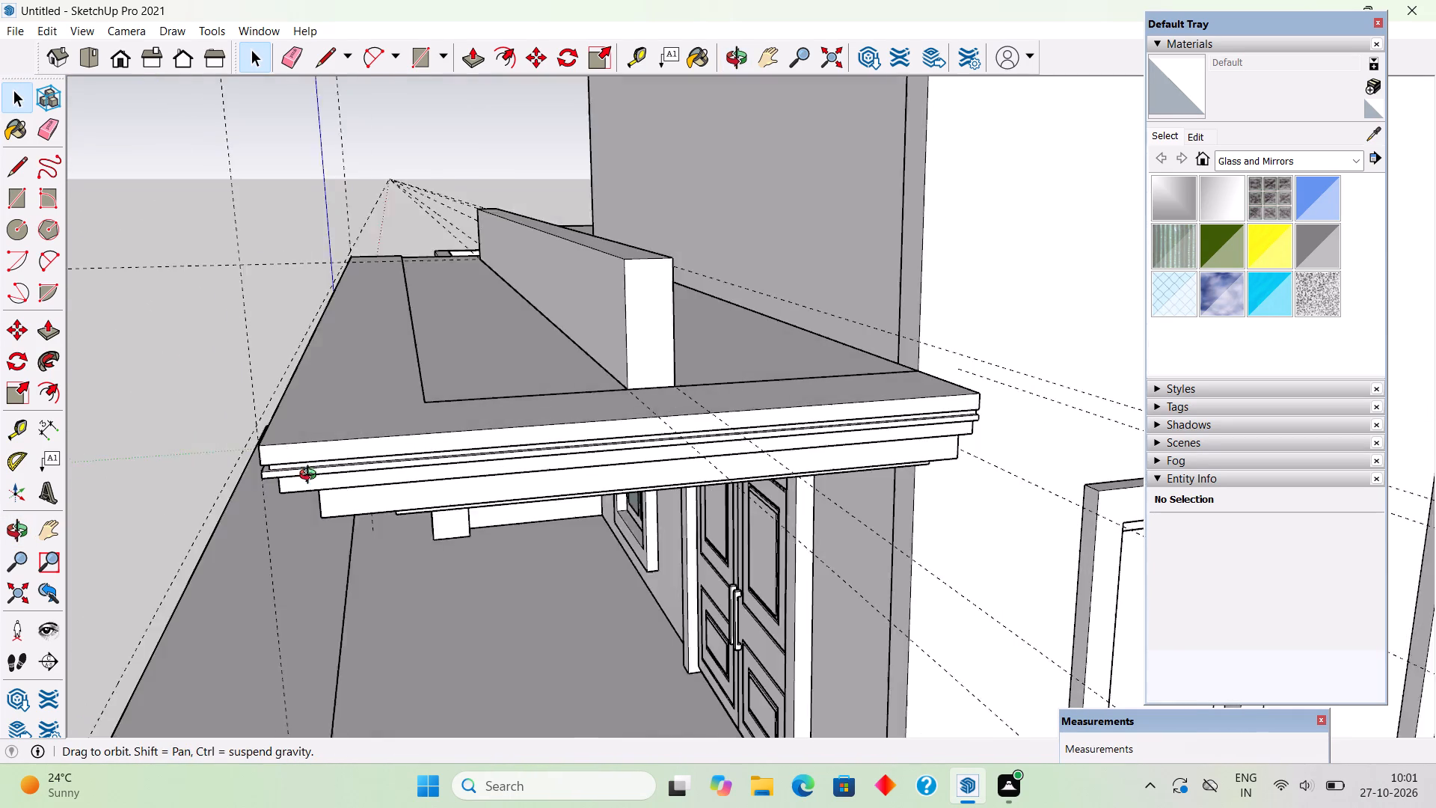
{"action": "middle_click_drag", "start_coordinate": [311, 477], "coordinate": [301, 474]}
{"action": "scroll", "coordinate": [229, 425], "scroll_direction": "up", "scroll_amount": 4}
{"action": "scroll", "coordinate": [230, 425], "scroll_direction": "down", "scroll_amount": 3}
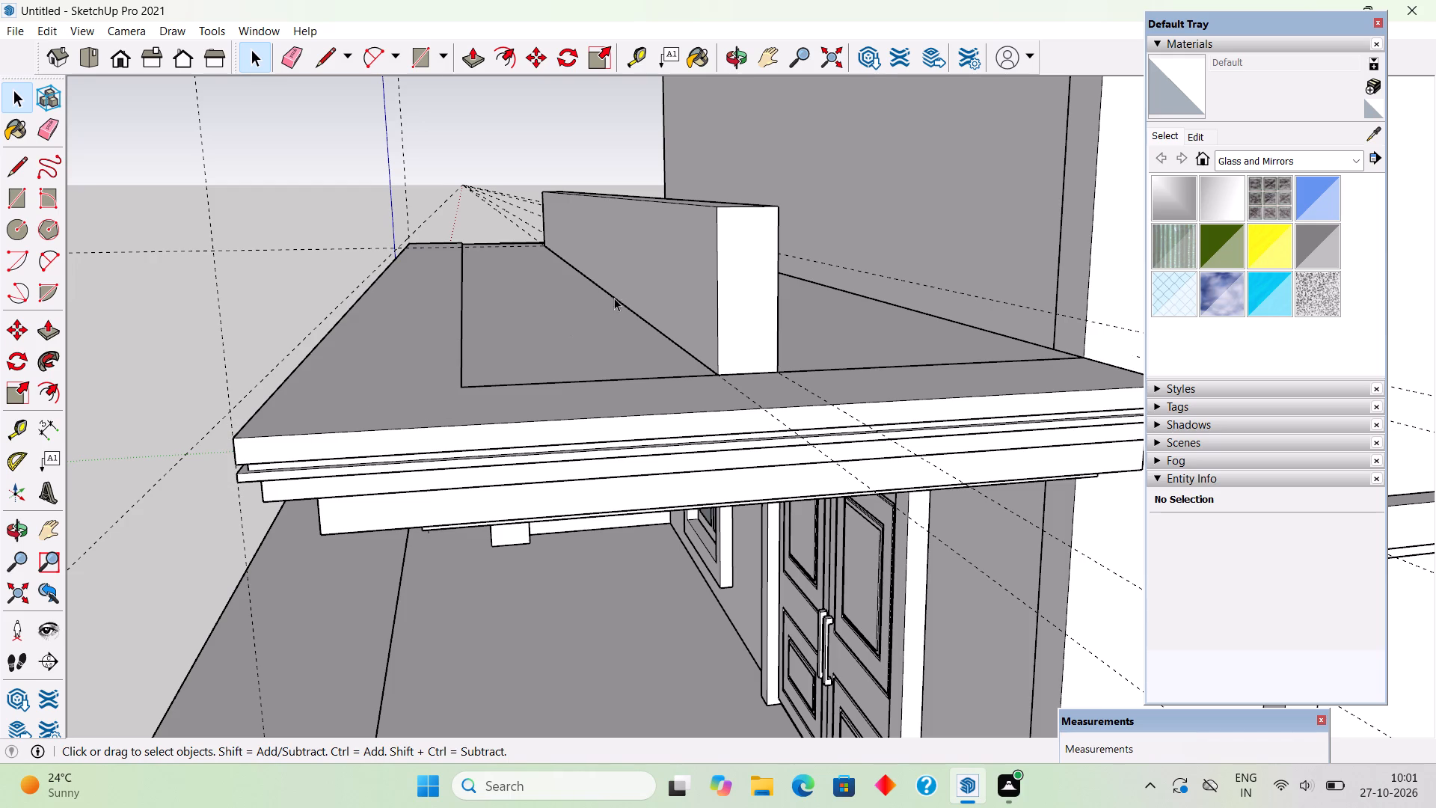
{"action": "middle_click_drag", "start_coordinate": [708, 427], "coordinate": [720, 644]}
{"action": "scroll", "coordinate": [718, 454], "scroll_direction": "down", "scroll_amount": 4}
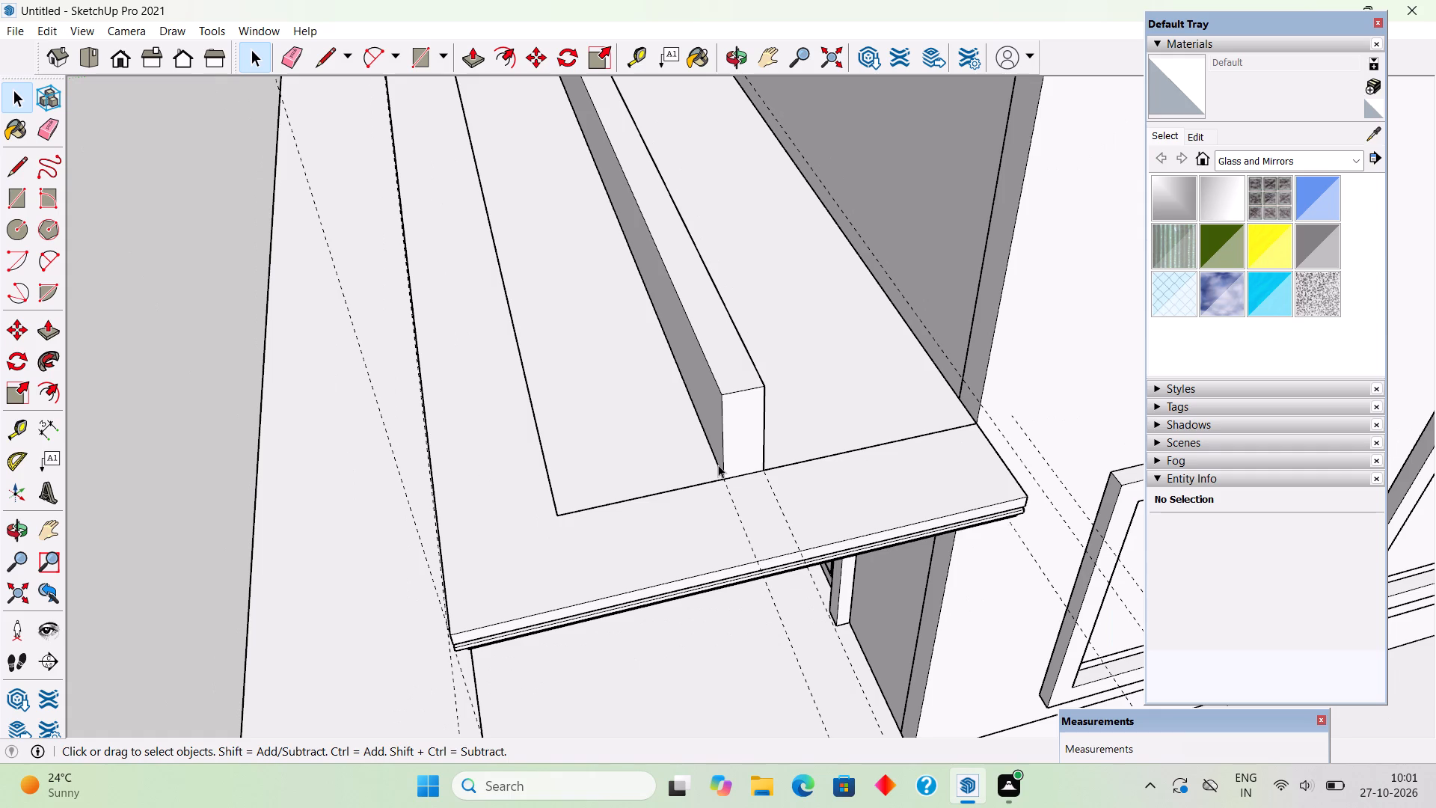
{"action": "scroll", "coordinate": [654, 466], "scroll_direction": "down", "scroll_amount": 7}
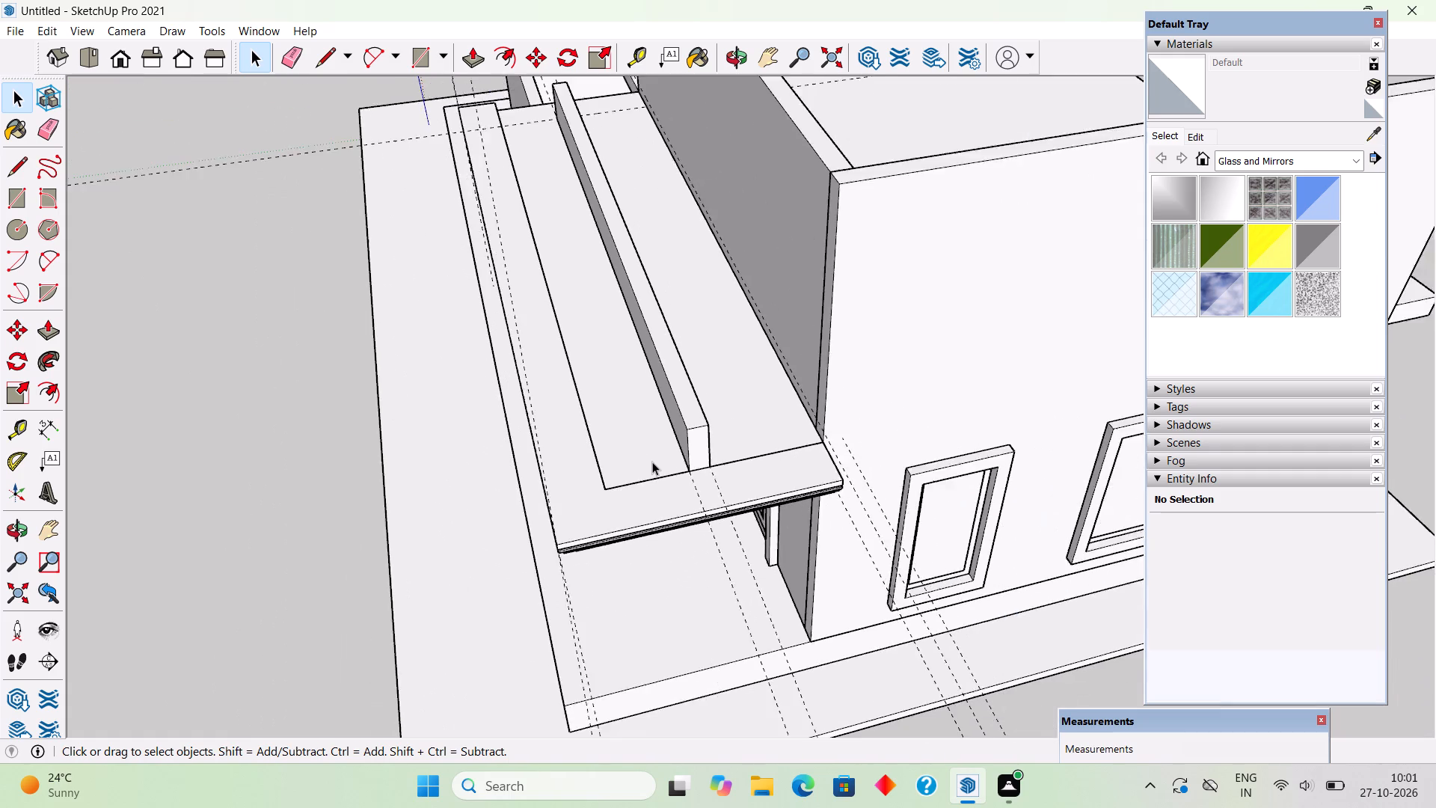
{"action": "scroll", "coordinate": [652, 462], "scroll_direction": "down", "scroll_amount": 3}
{"action": "middle_click_drag", "start_coordinate": [658, 465], "coordinate": [666, 495]}
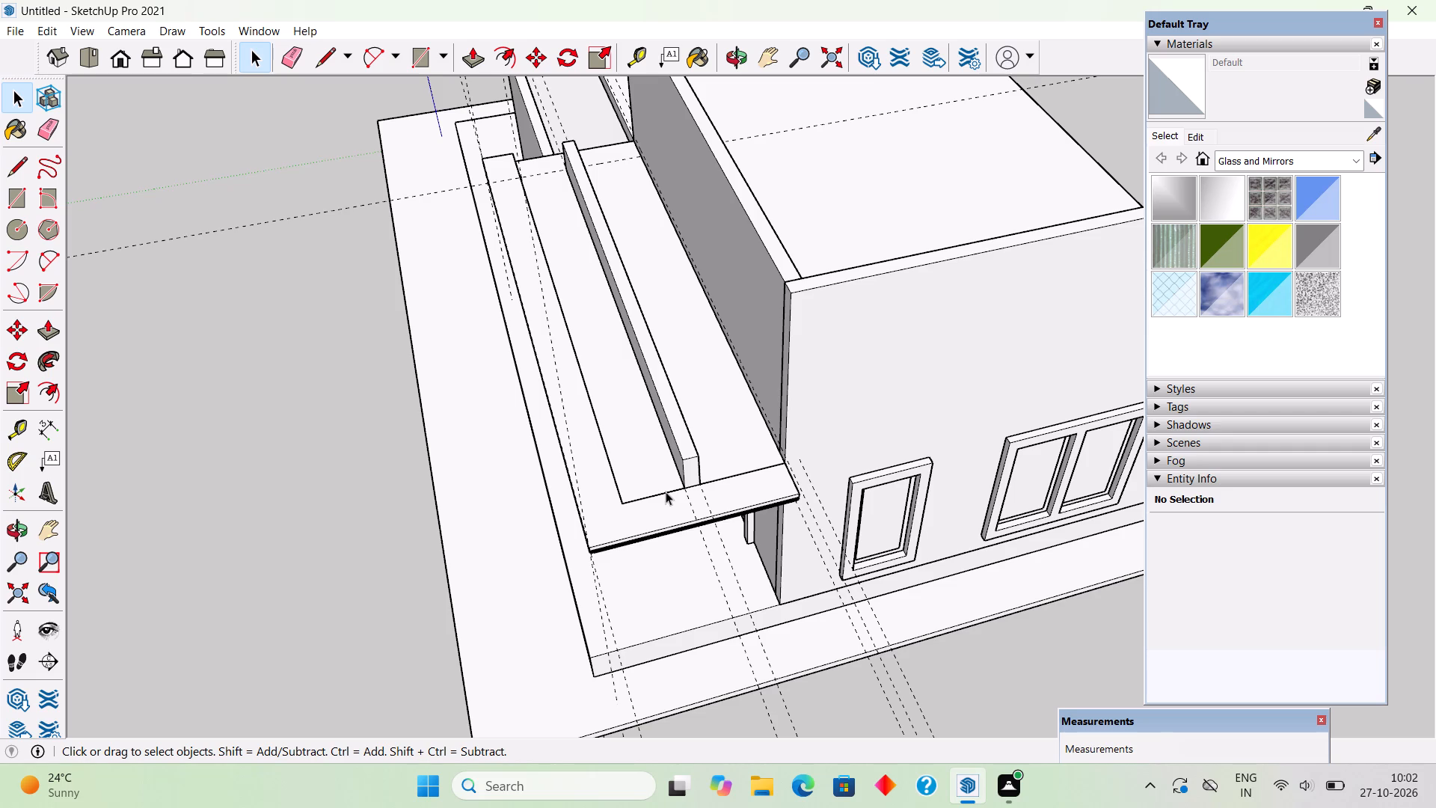
{"action": "middle_click_drag", "start_coordinate": [658, 474], "coordinate": [641, 309]}
{"action": "scroll", "coordinate": [641, 306], "scroll_direction": "down", "scroll_amount": 2}
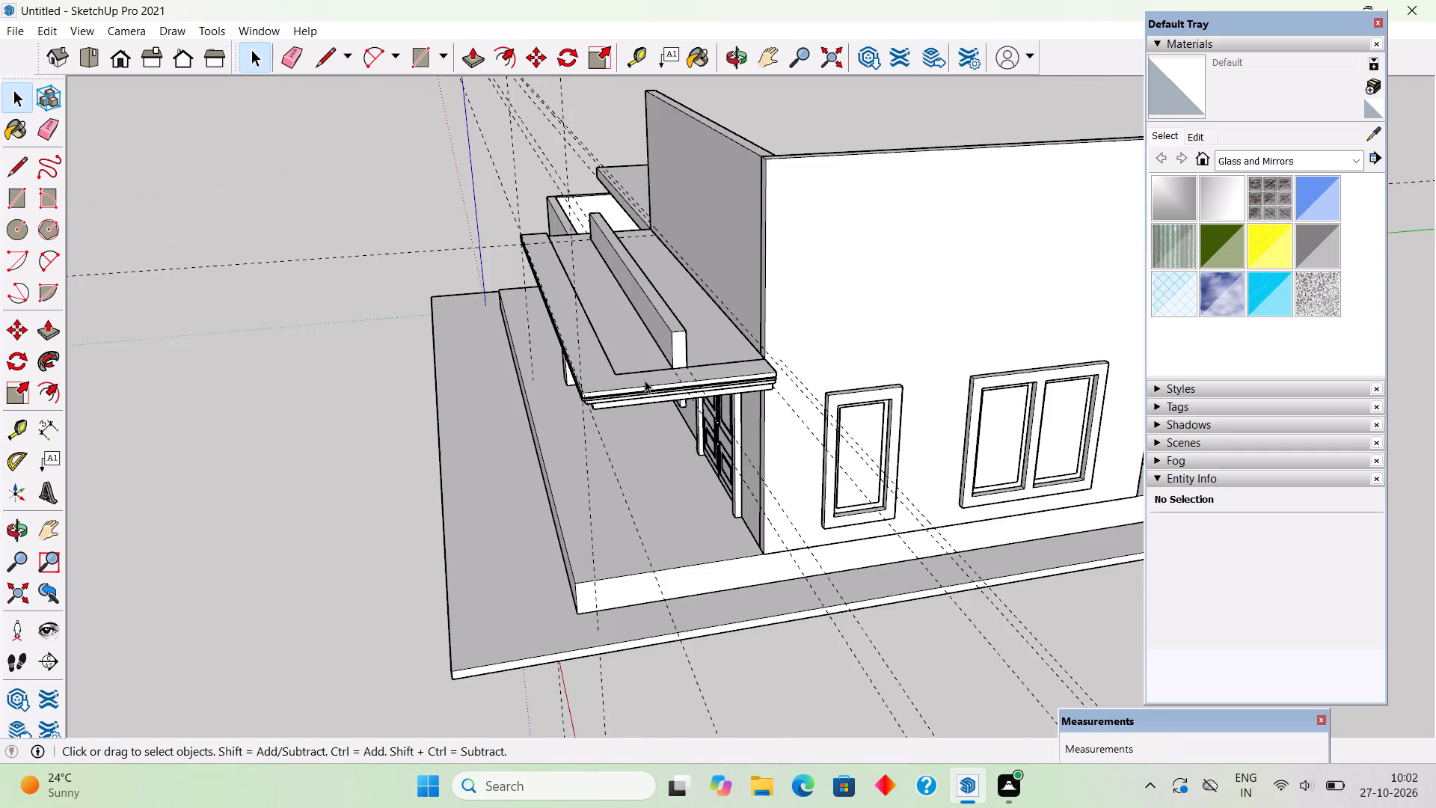
{"action": "scroll", "coordinate": [645, 383], "scroll_direction": "down", "scroll_amount": 2}
{"action": "middle_click_drag", "start_coordinate": [769, 397], "coordinate": [946, 302]}
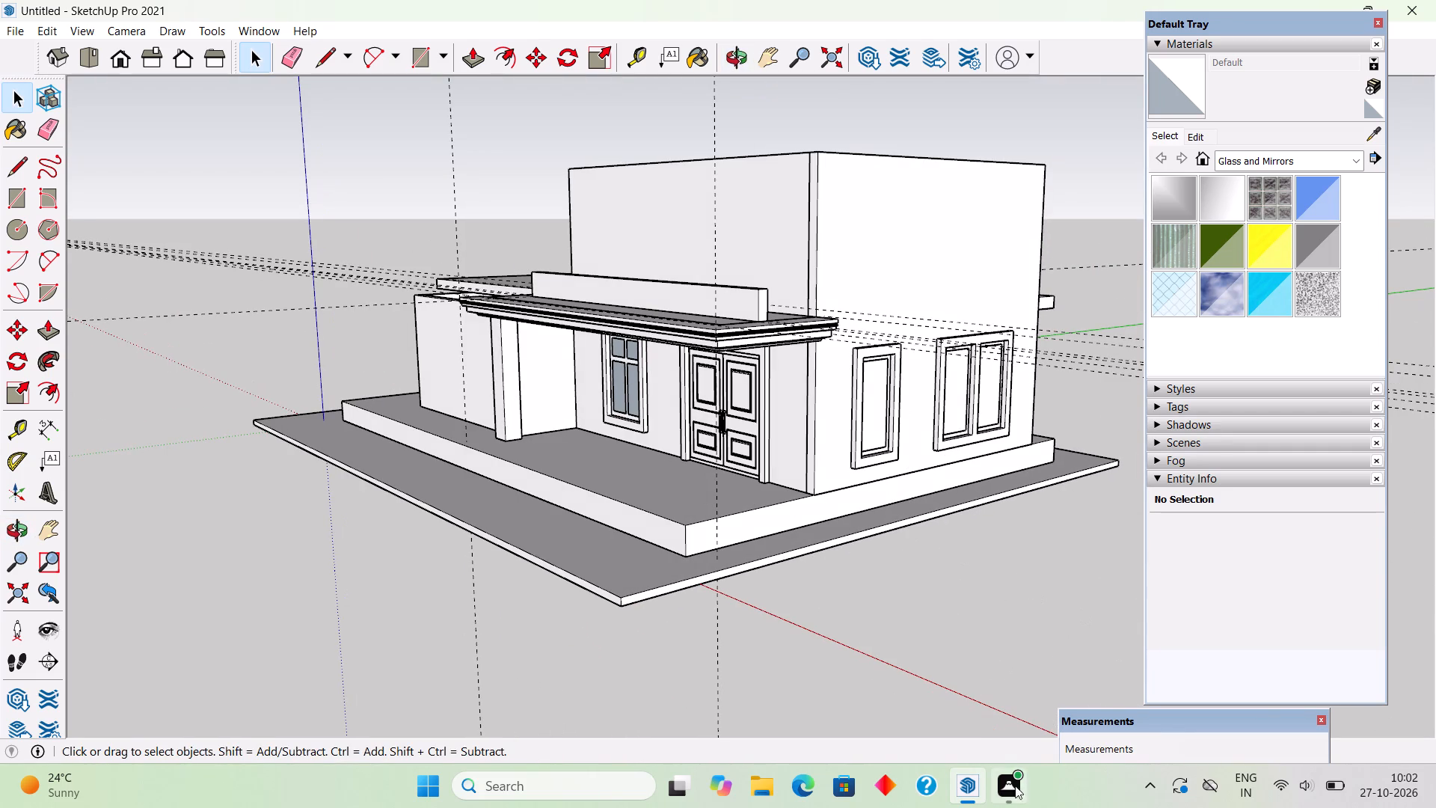
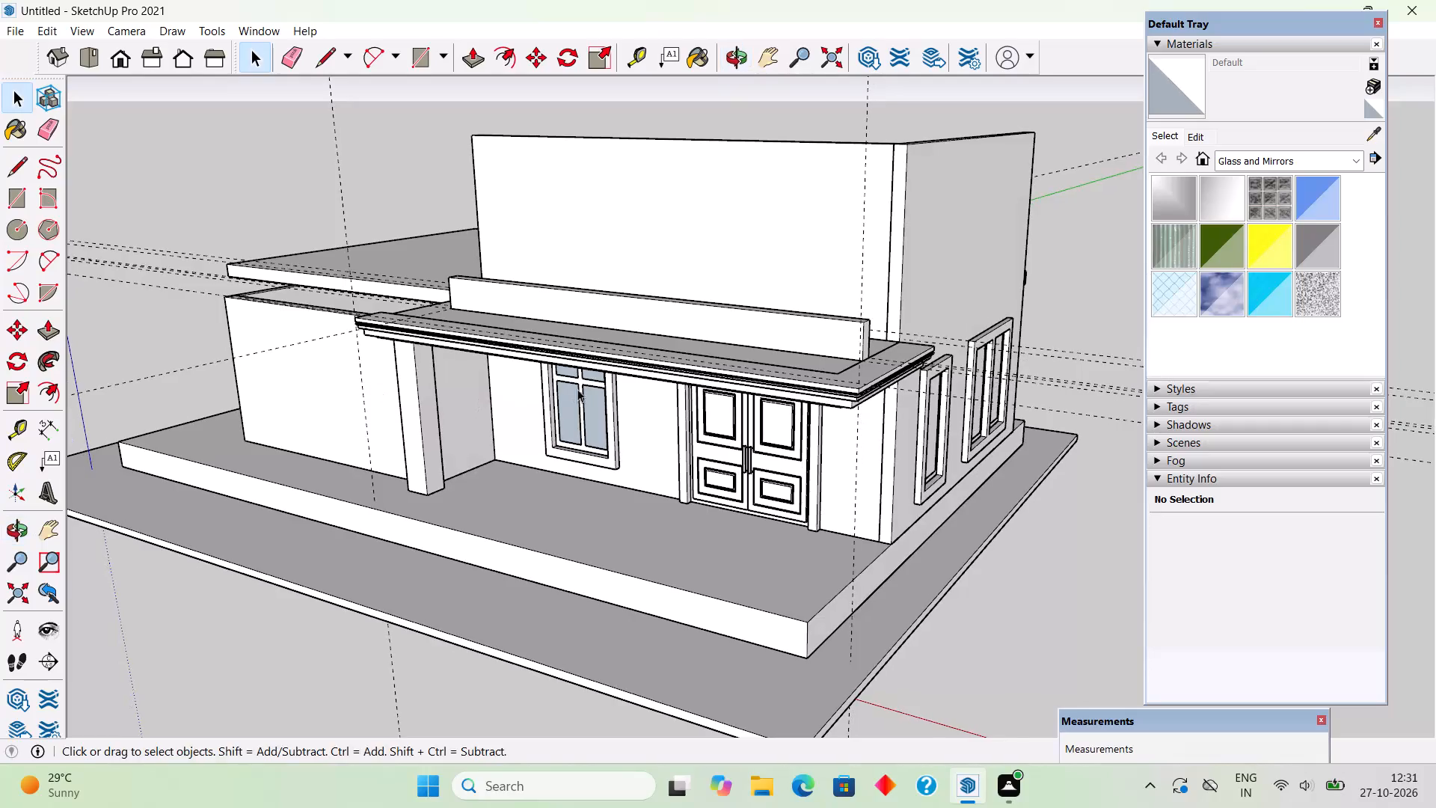
Draw a rectangle about 28' 4 5/8" by 2' over the front face of the low wall on the porch roof.
{"action": "middle_click_drag", "start_coordinate": [574, 387], "coordinate": [397, 376]}
{"action": "scroll", "coordinate": [397, 379], "scroll_direction": "up", "scroll_amount": 2}
{"action": "middle_click_drag", "start_coordinate": [772, 287], "coordinate": [741, 301]}
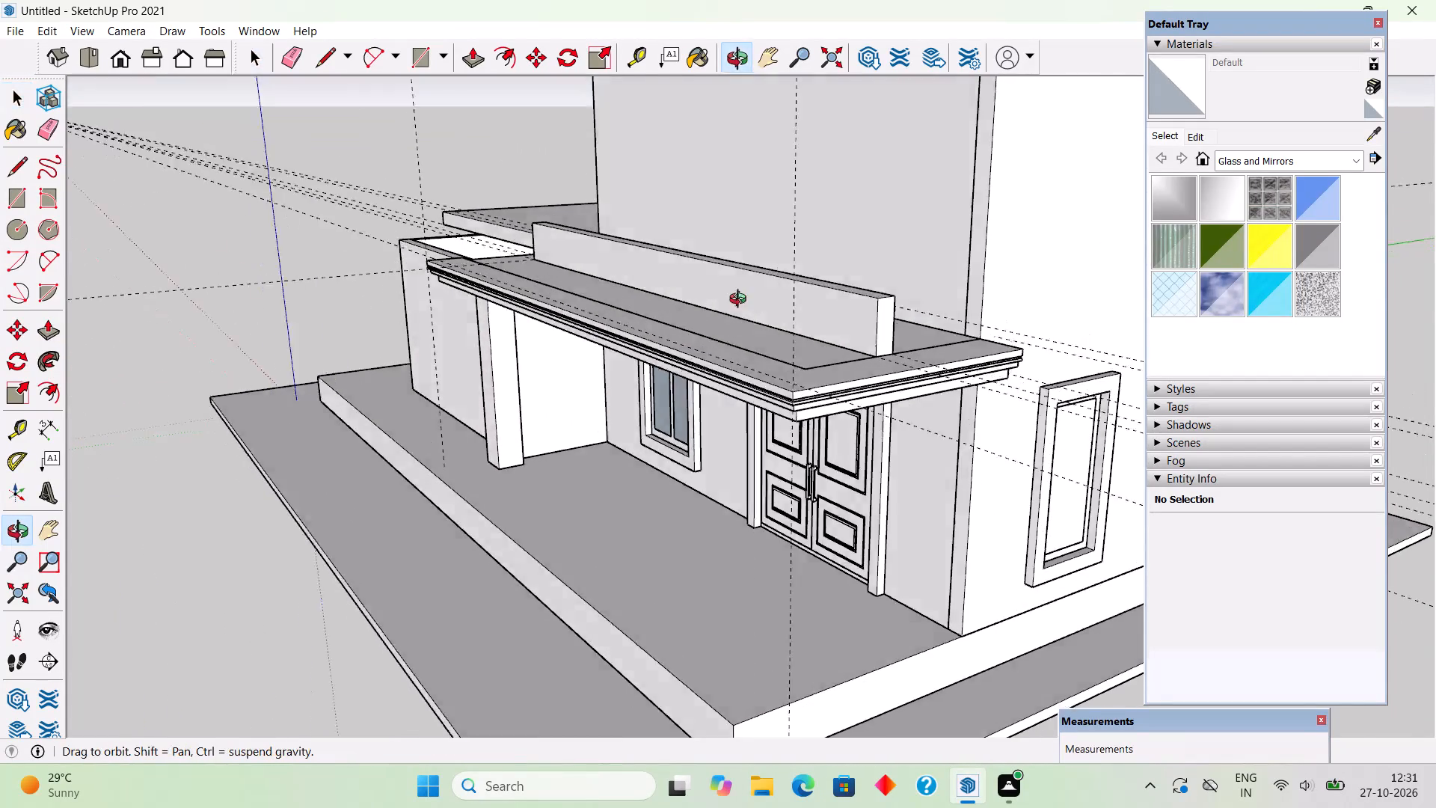
{"action": "middle_click_drag", "start_coordinate": [741, 301], "coordinate": [790, 344]}
{"action": "scroll", "coordinate": [675, 314], "scroll_direction": "up", "scroll_amount": 1}
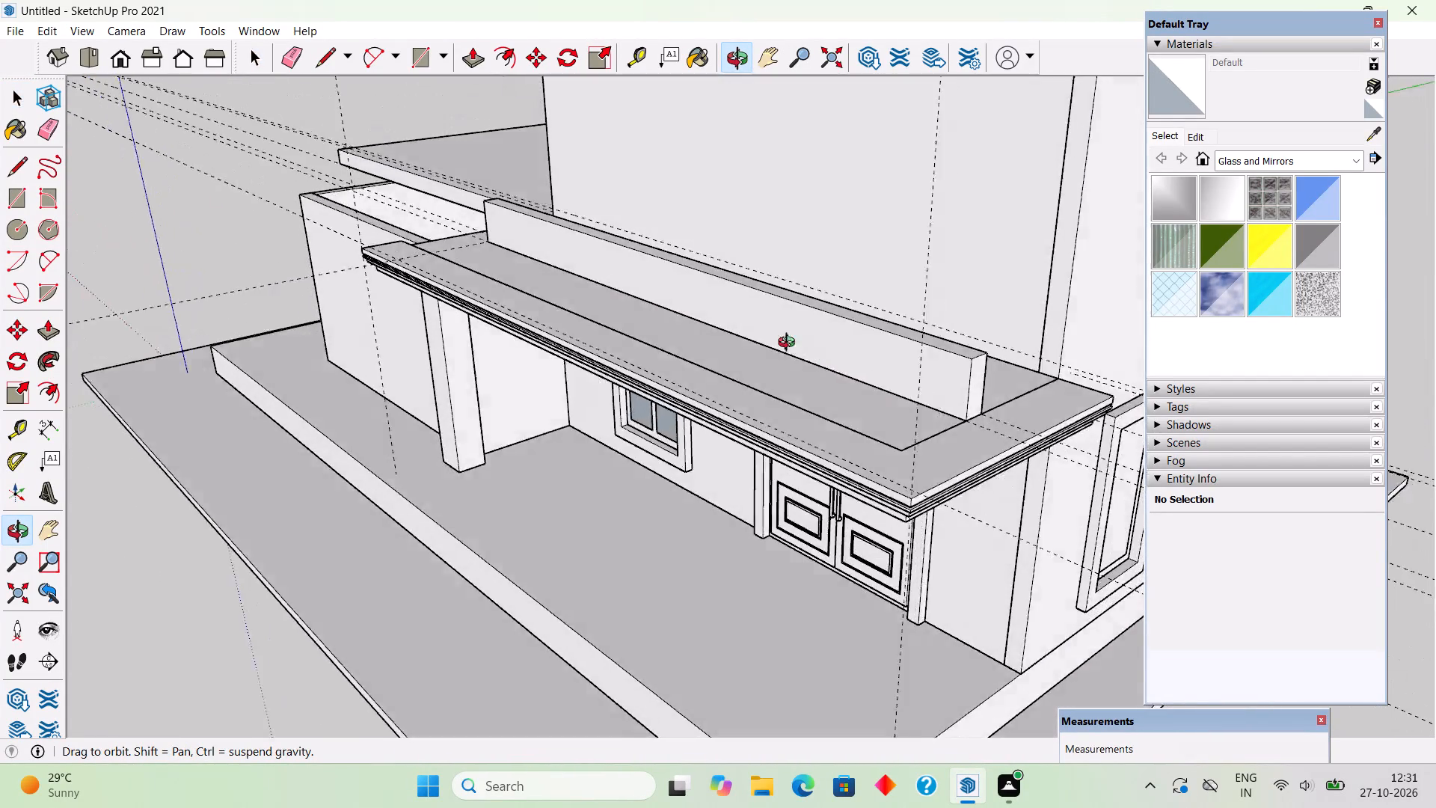
{"action": "middle_click_drag", "start_coordinate": [790, 344], "coordinate": [1178, 365]}
{"action": "middle_click_drag", "start_coordinate": [426, 346], "coordinate": [541, 418]}
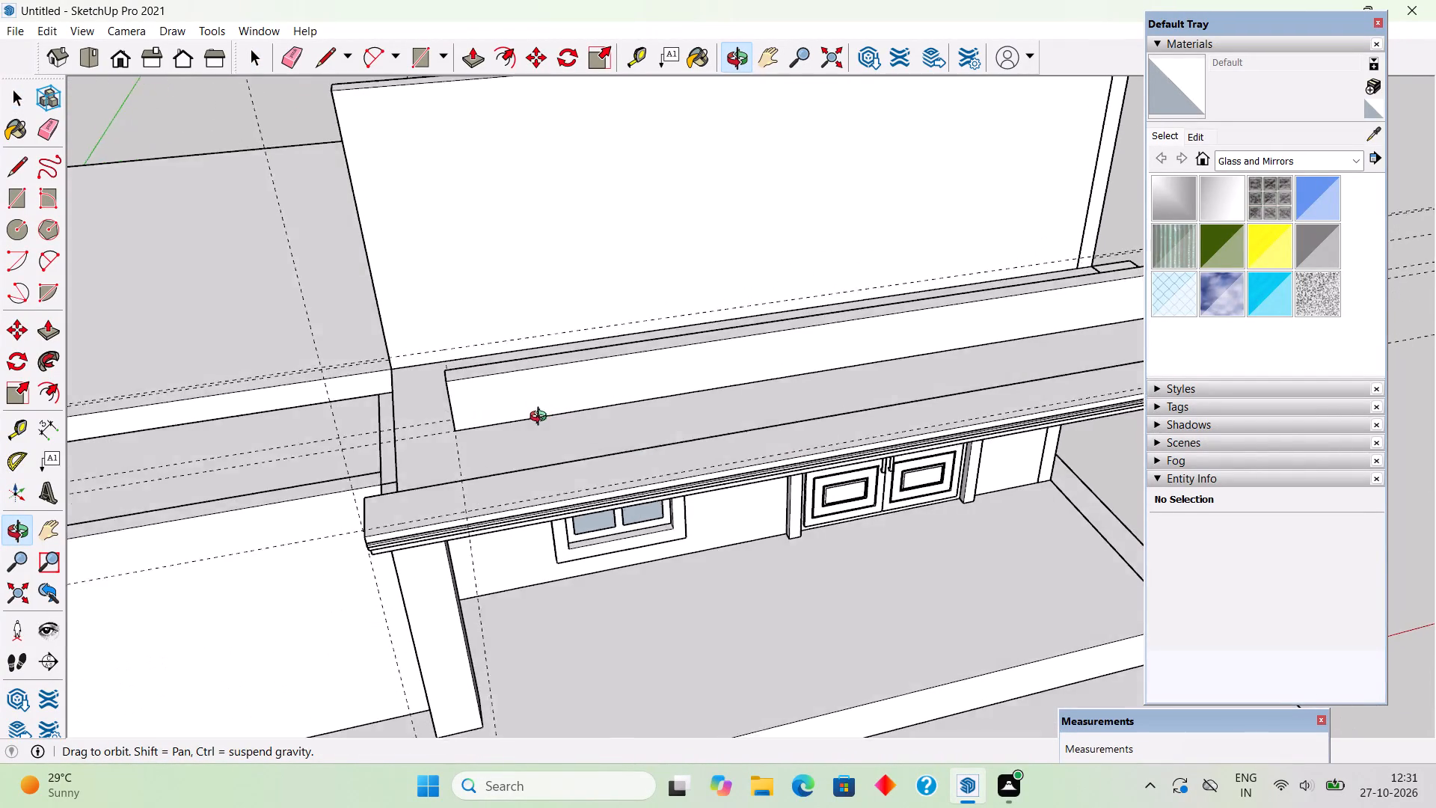
{"action": "middle_click_drag", "start_coordinate": [541, 418], "coordinate": [452, 447]}
{"action": "scroll", "coordinate": [452, 447], "scroll_direction": "down", "scroll_amount": 4}
{"action": "middle_click_drag", "start_coordinate": [678, 462], "coordinate": [614, 432]}
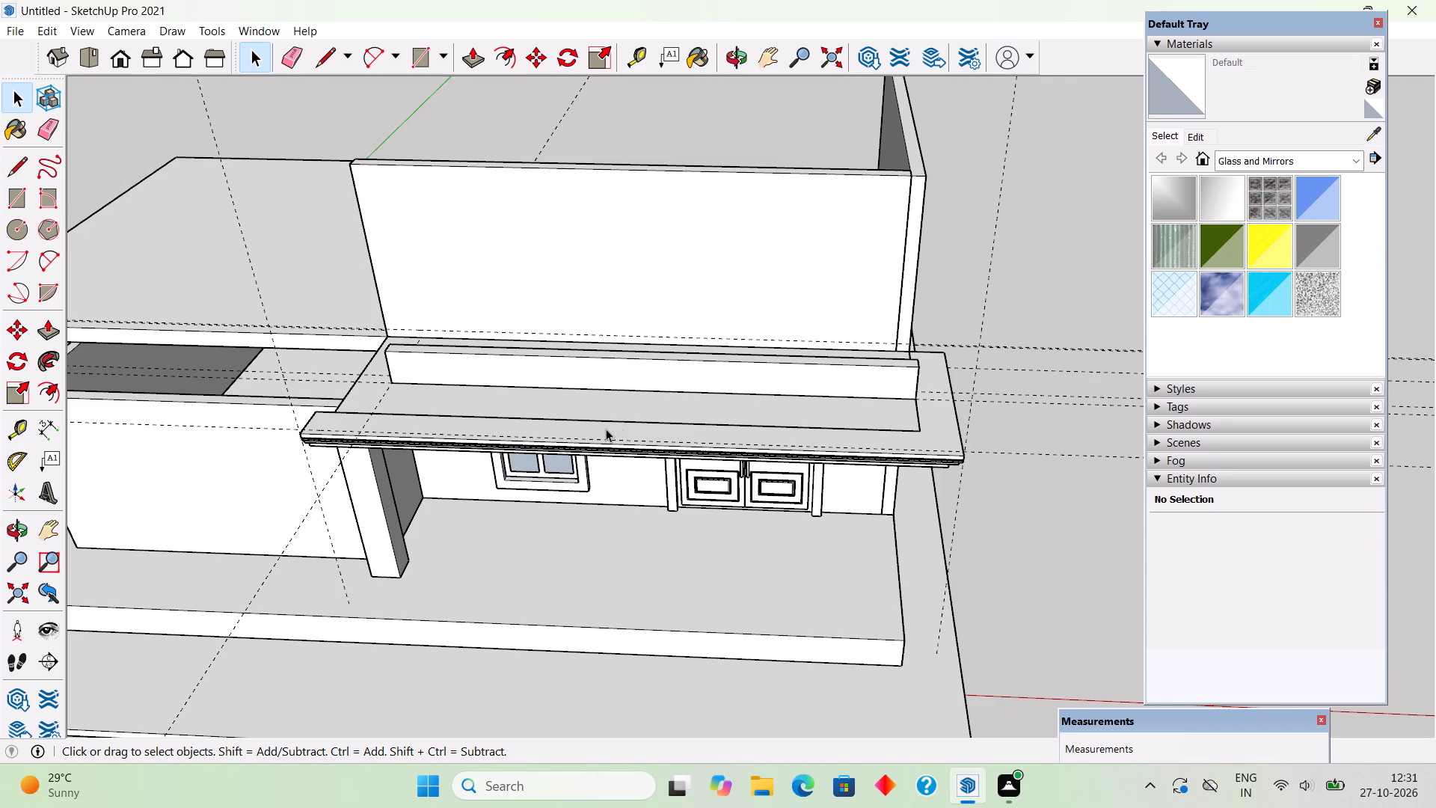
{"action": "middle_click_drag", "start_coordinate": [616, 458], "coordinate": [725, 515]}
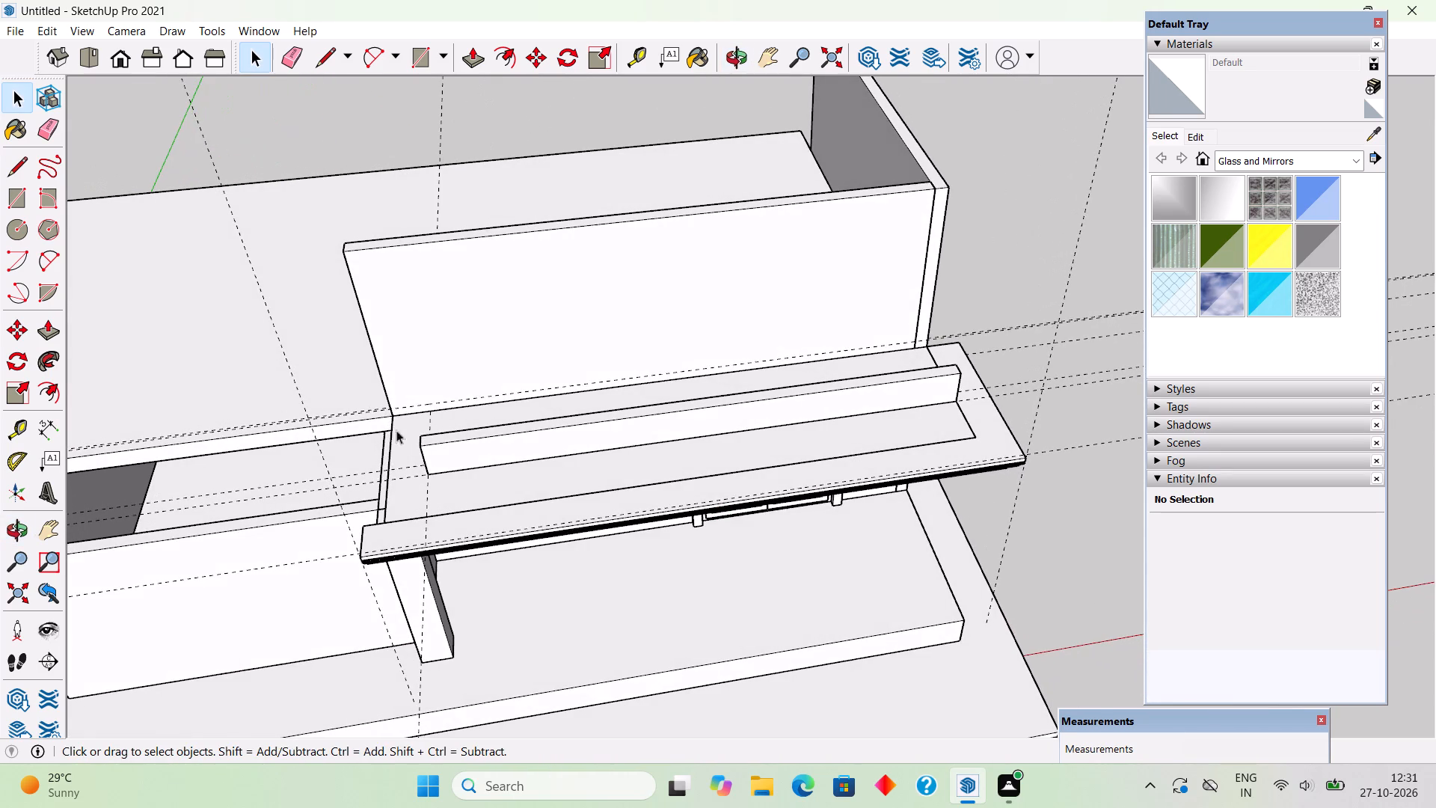
{"action": "scroll", "coordinate": [388, 437], "scroll_direction": "up", "scroll_amount": 1}
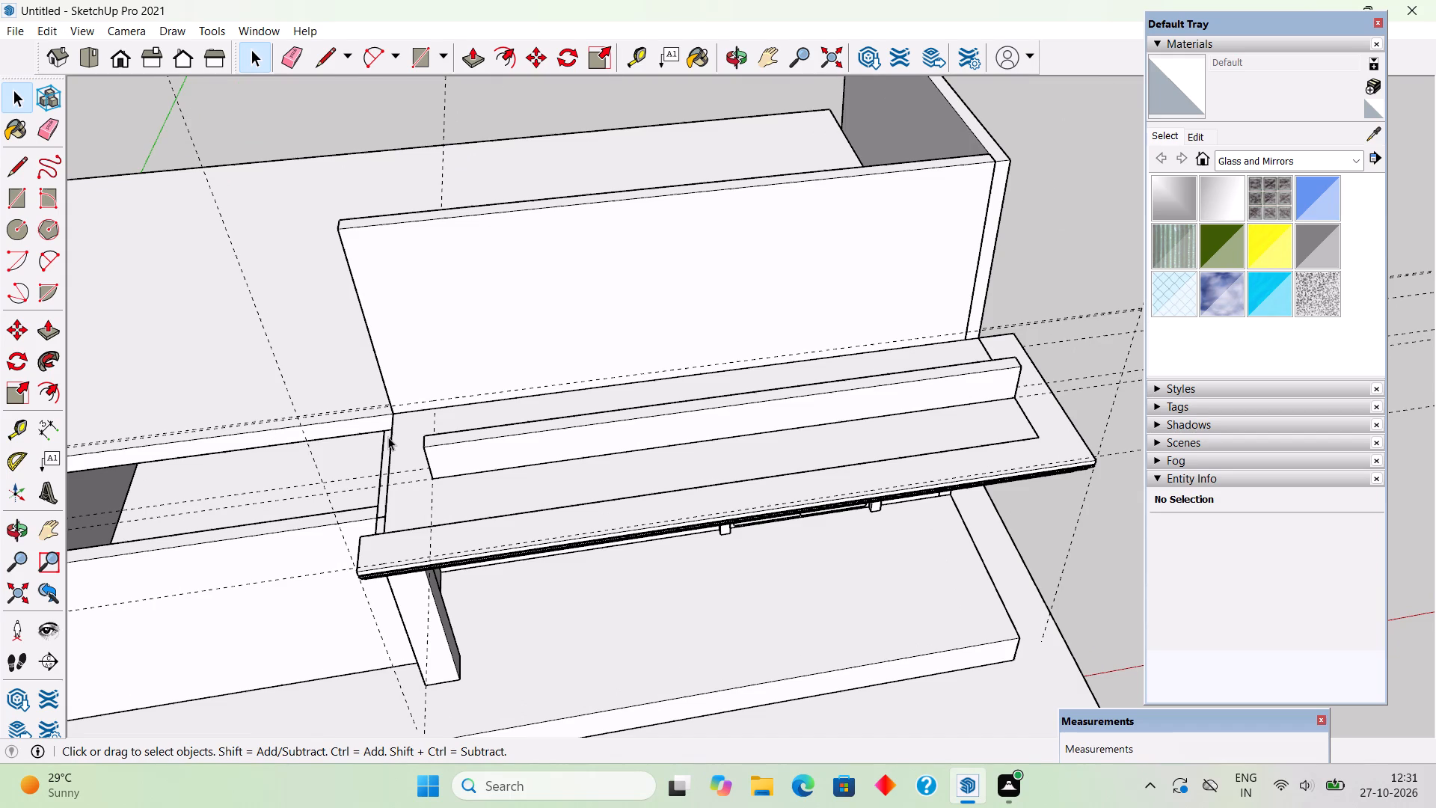
{"action": "key", "text": "r"}
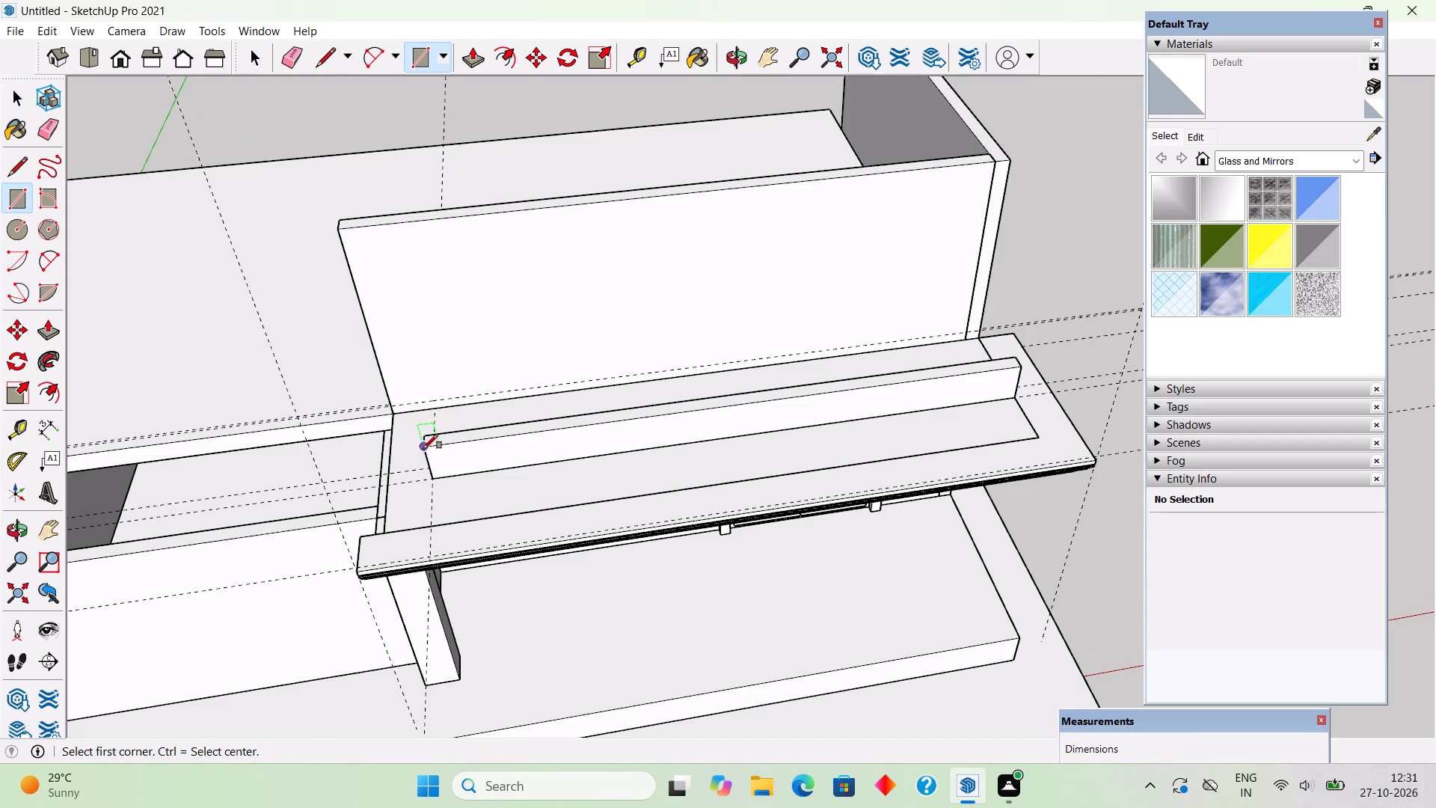
{"action": "left_click", "coordinate": [423, 450]}
{"action": "middle_click_drag", "start_coordinate": [753, 506], "coordinate": [352, 509]}
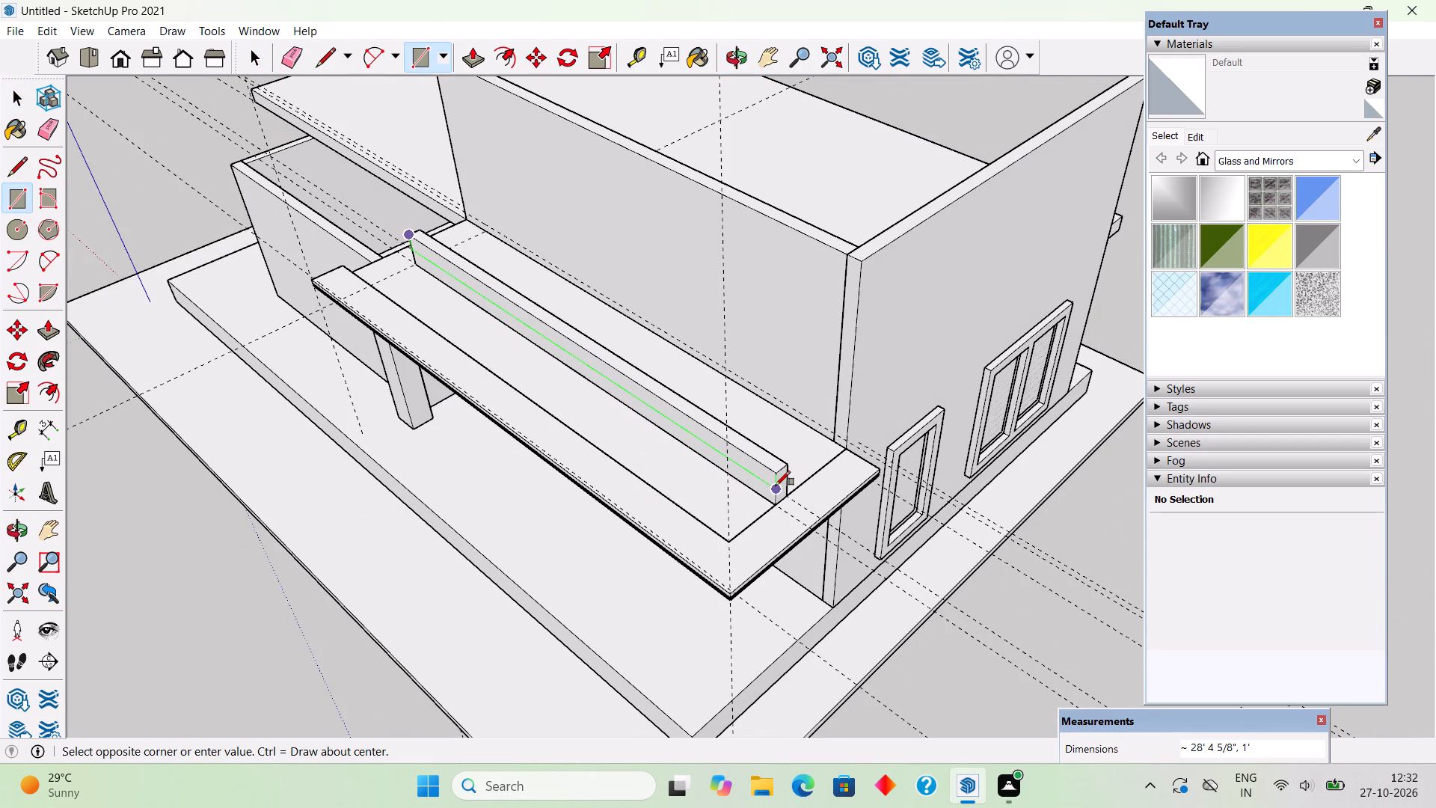
{"action": "left_click", "coordinate": [771, 513]}
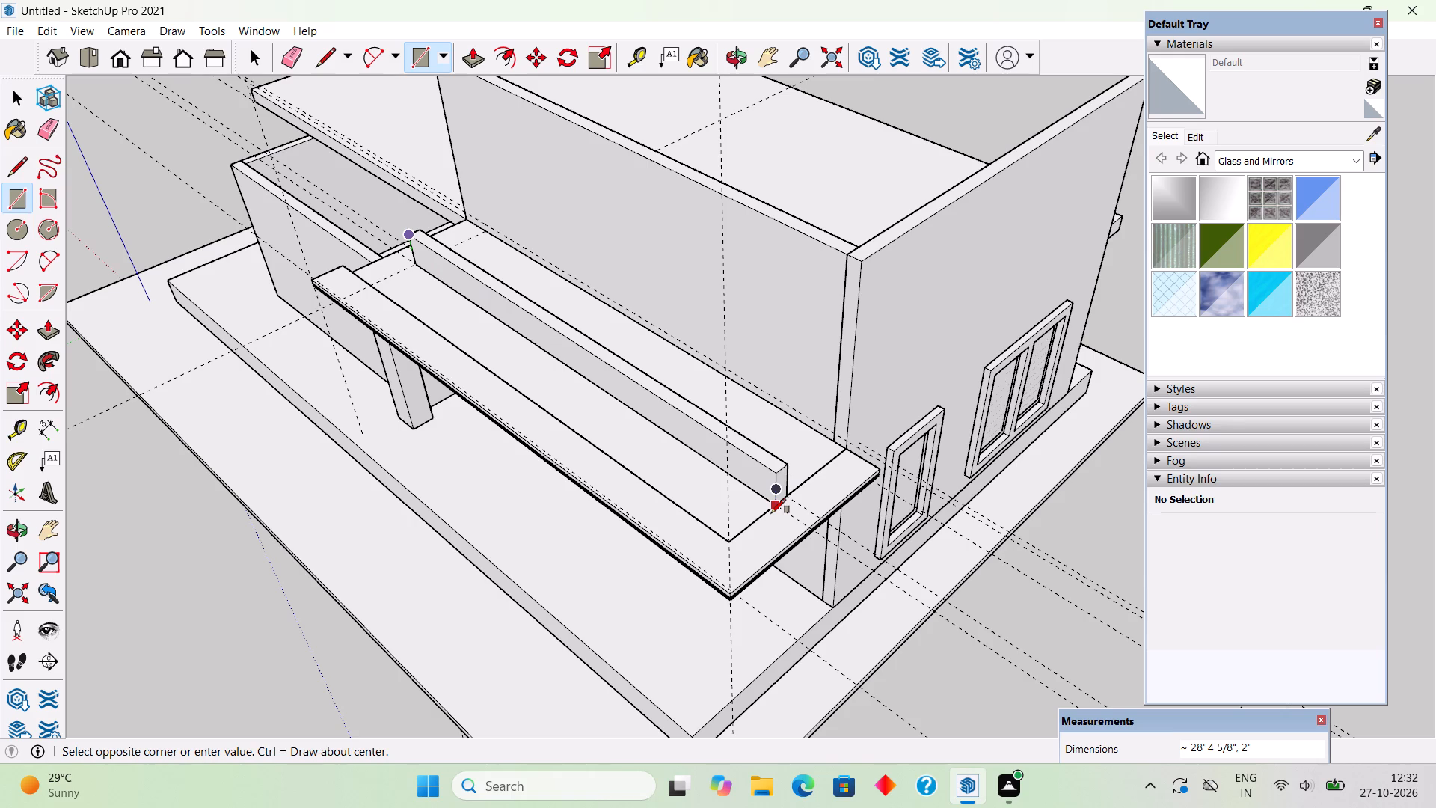
Push/Pull the low wall's front face 5' forward over the porch roof and extend the block's end face to the roof slab's corner.
{"action": "key", "text": "p"}
{"action": "left_click", "coordinate": [749, 485]}
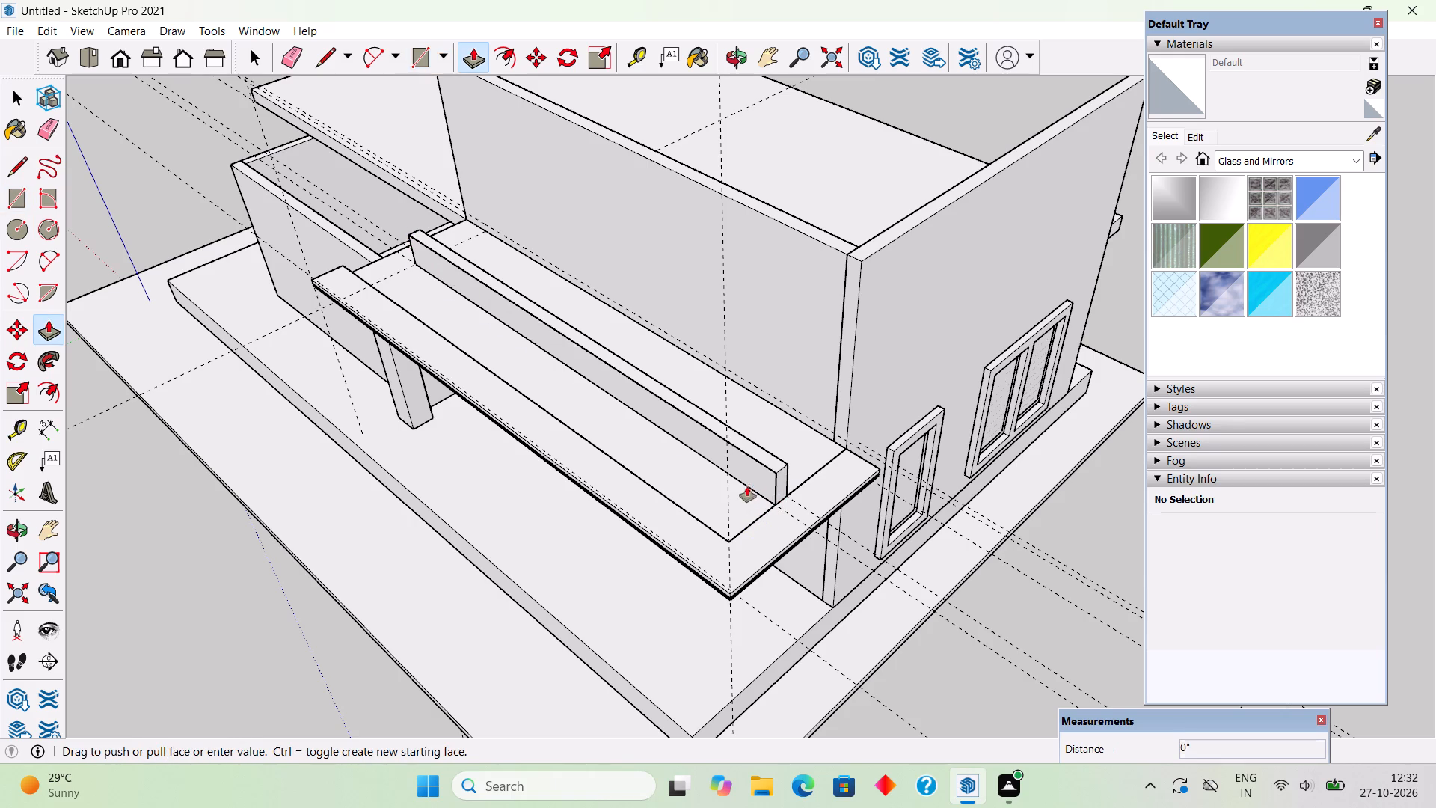
{"action": "left_click", "coordinate": [728, 582]}
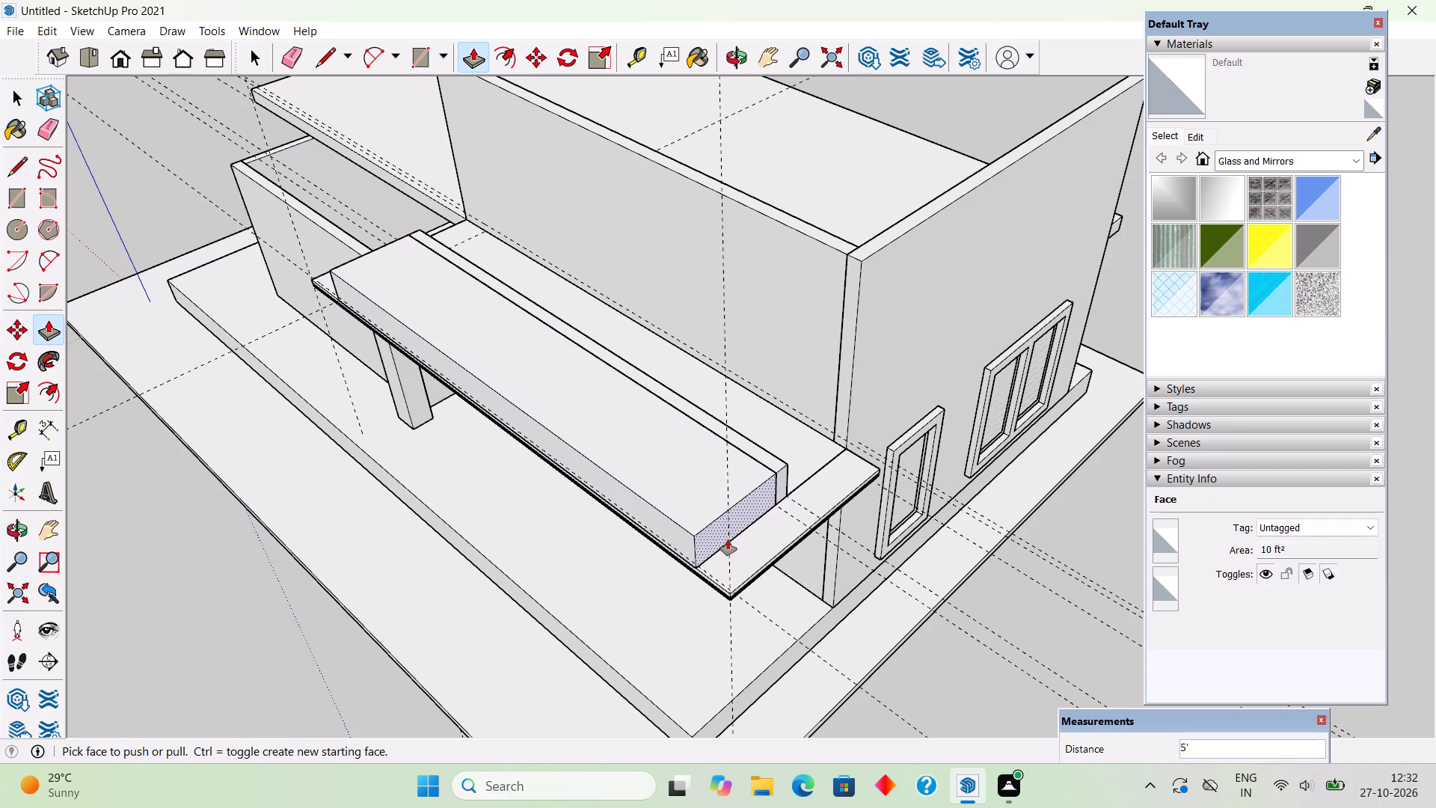
{"action": "left_click", "coordinate": [724, 533]}
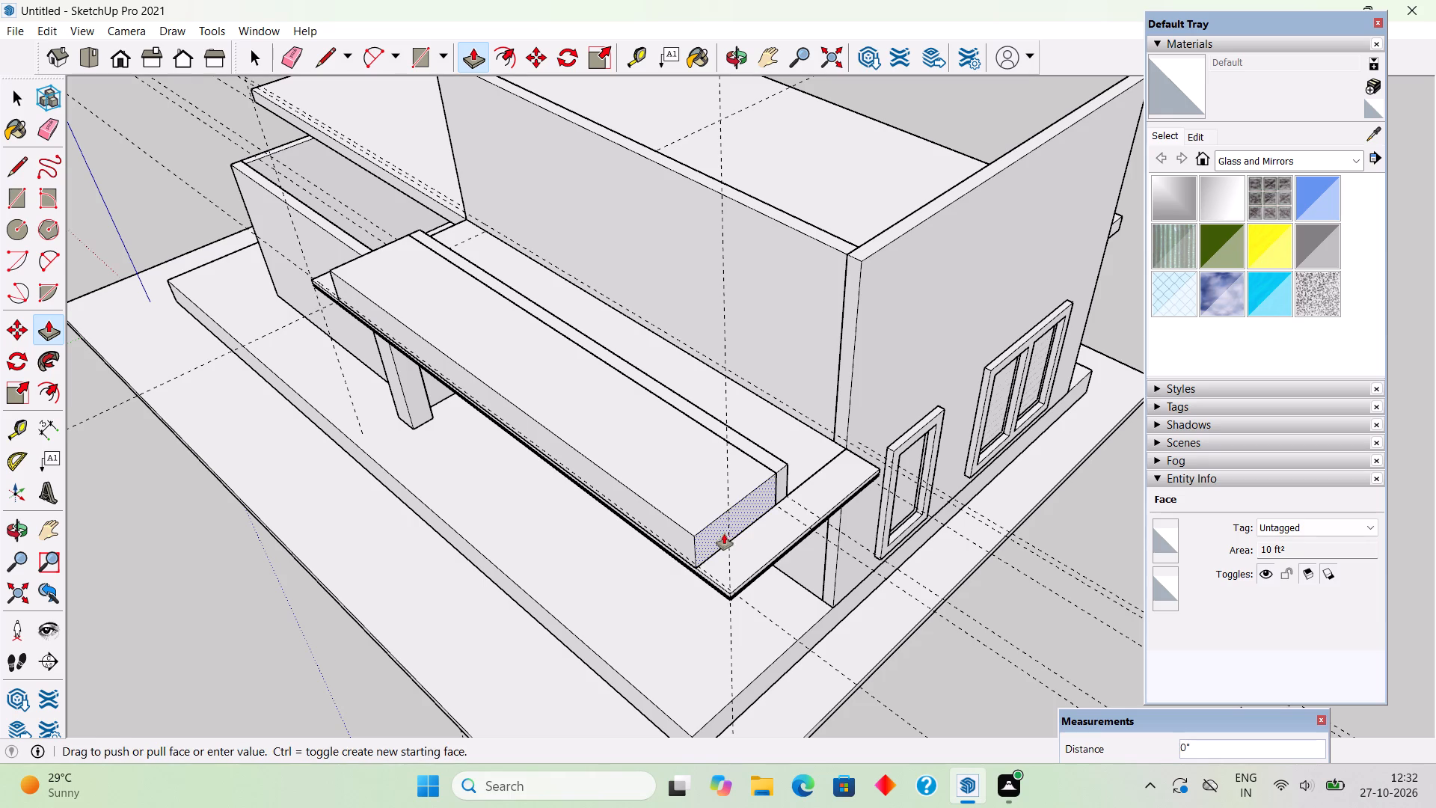
{"action": "left_click", "coordinate": [731, 563]}
{"action": "key", "text": "space"}
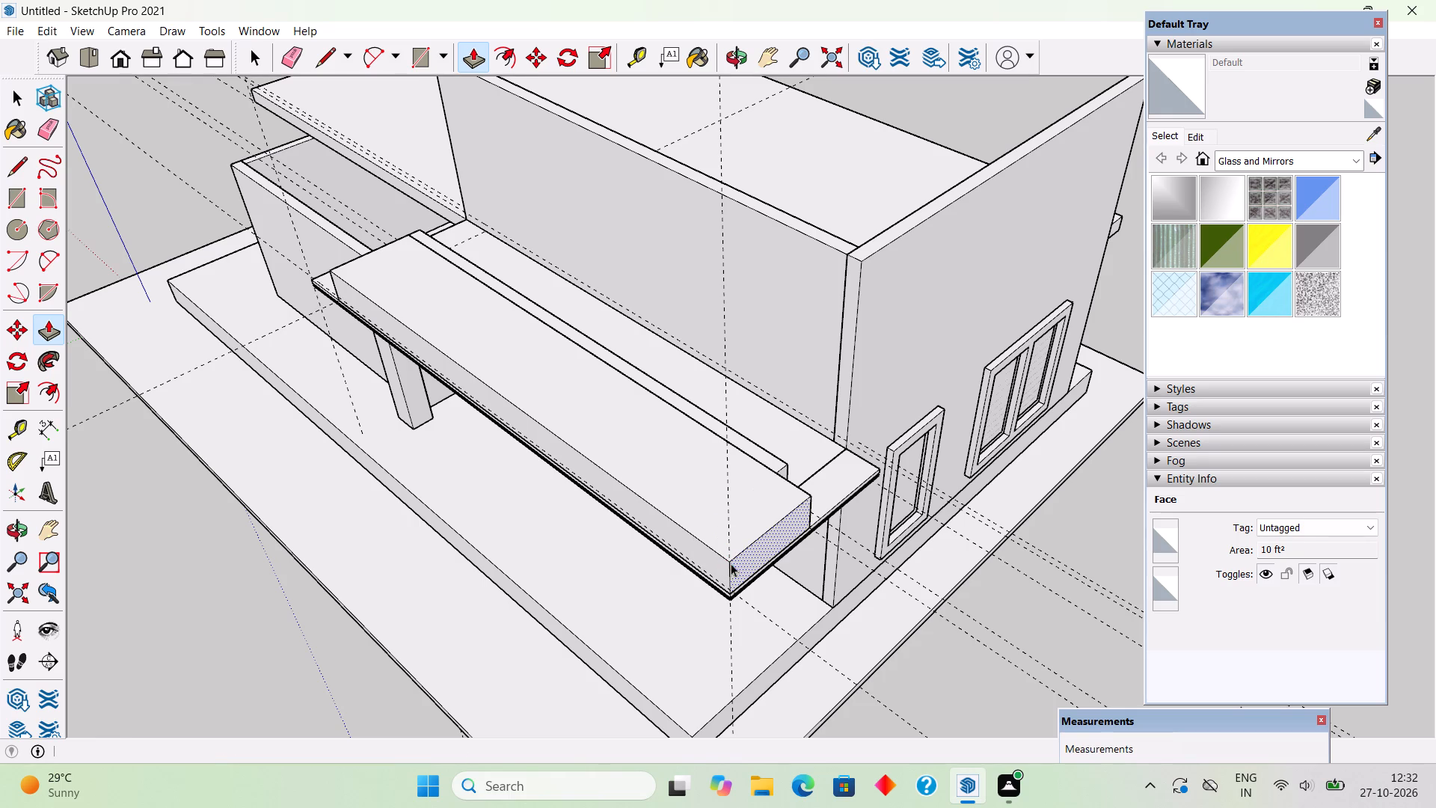
Cut the block's end corner diagonally with a line about 5' 4 5/8" long across its top, and push the triangle down 2'.
{"action": "middle_click_drag", "start_coordinate": [763, 475], "coordinate": [773, 495]}
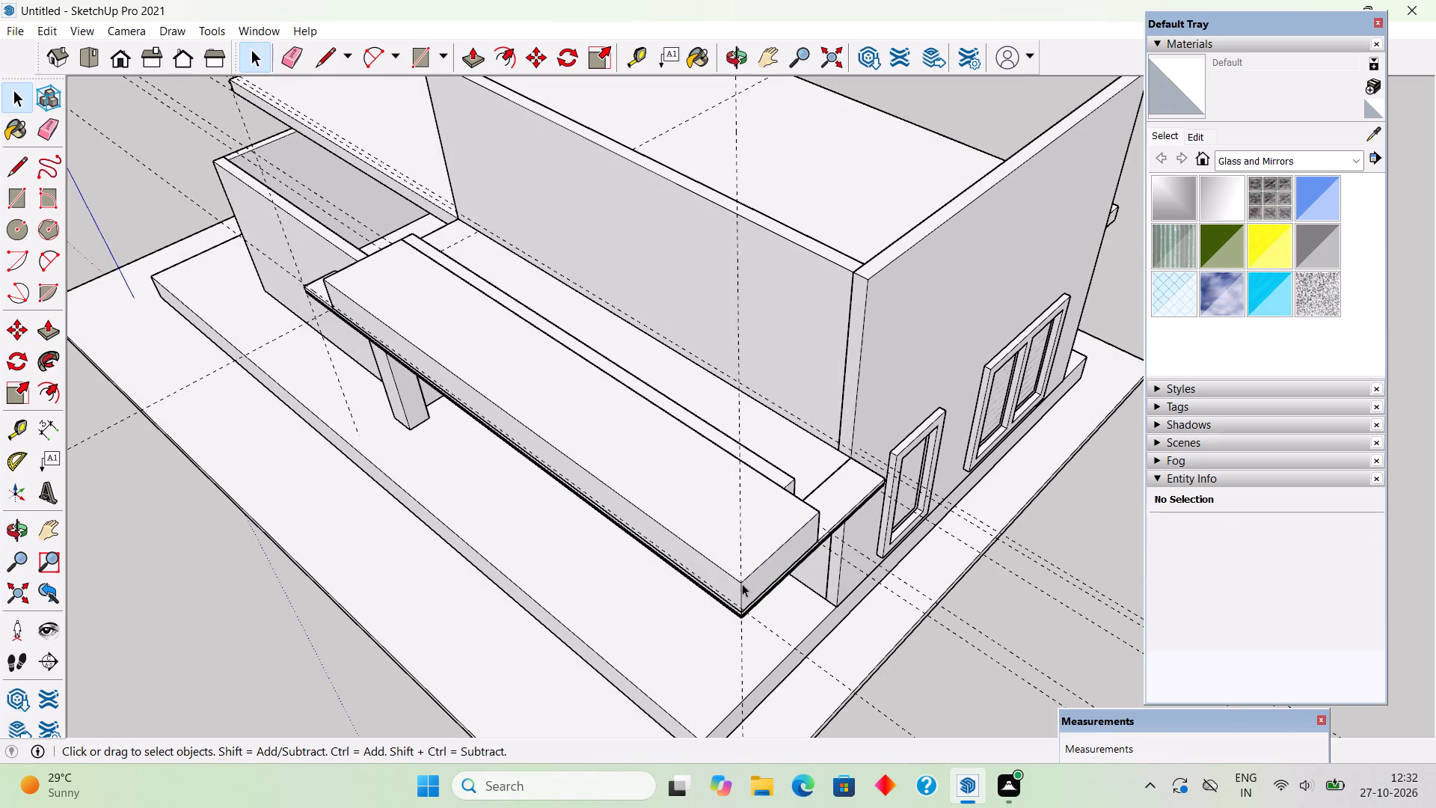
{"action": "key", "text": "l"}
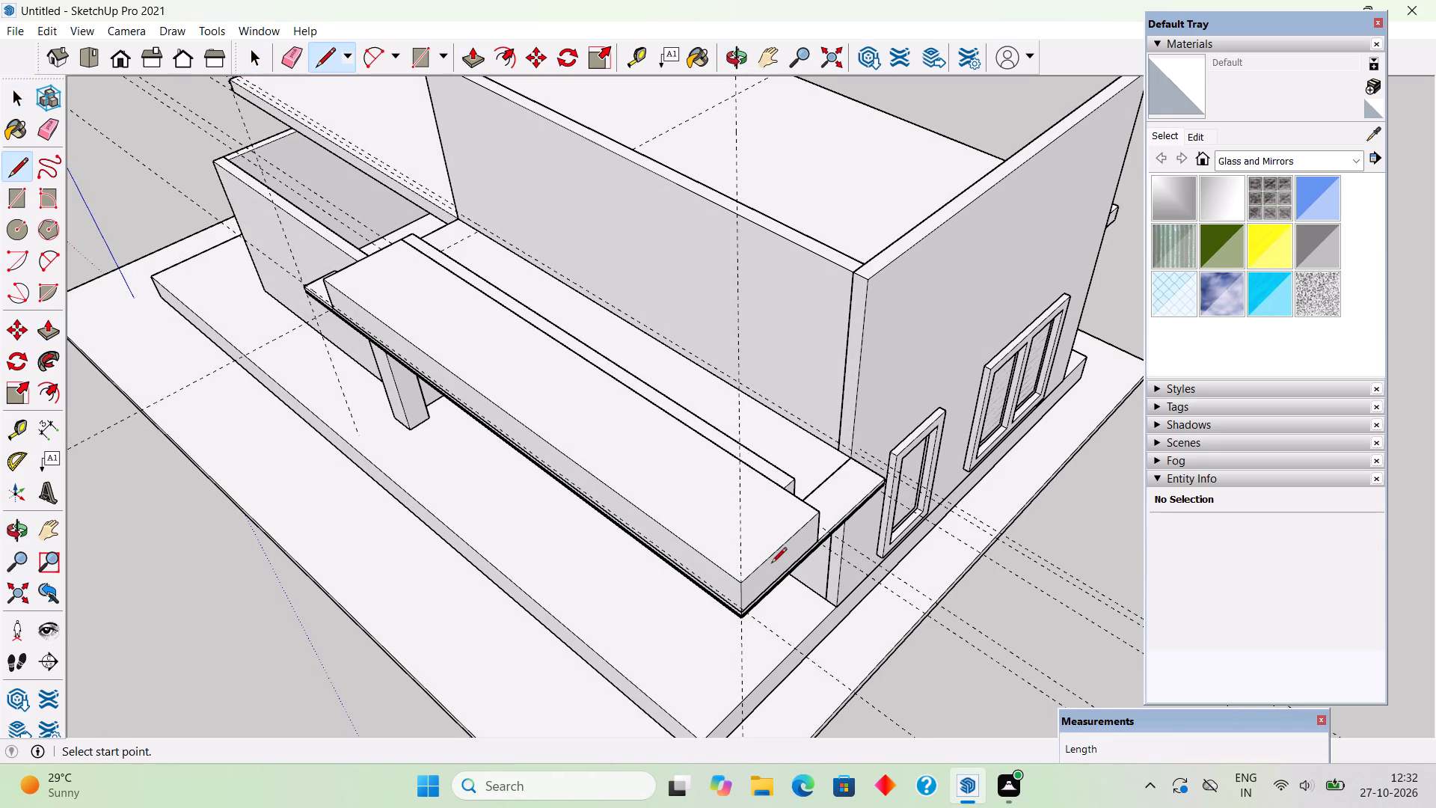
{"action": "left_click", "coordinate": [746, 578]}
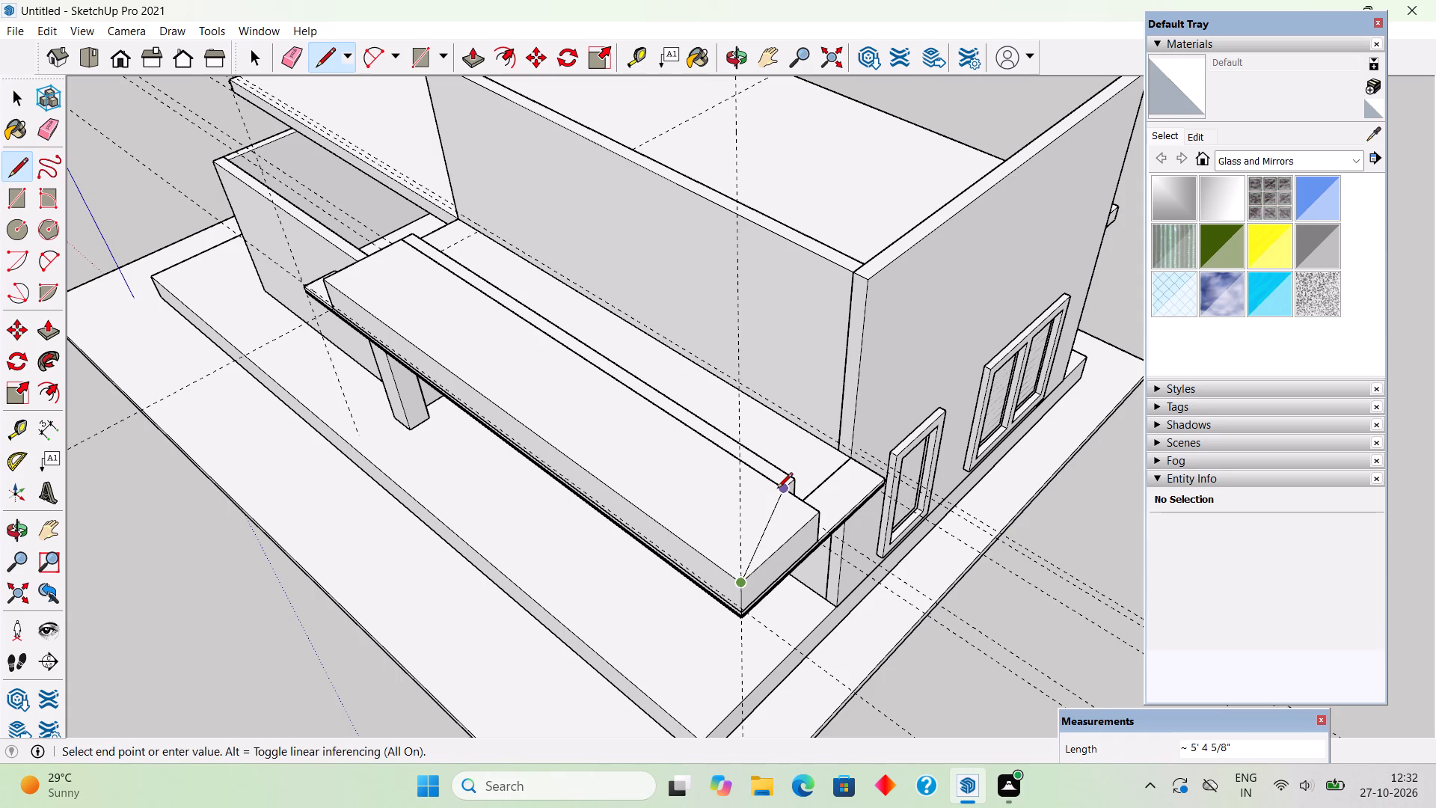
{"action": "left_click", "coordinate": [778, 489]}
{"action": "key", "text": "space"}
{"action": "left_click", "coordinate": [777, 526]}
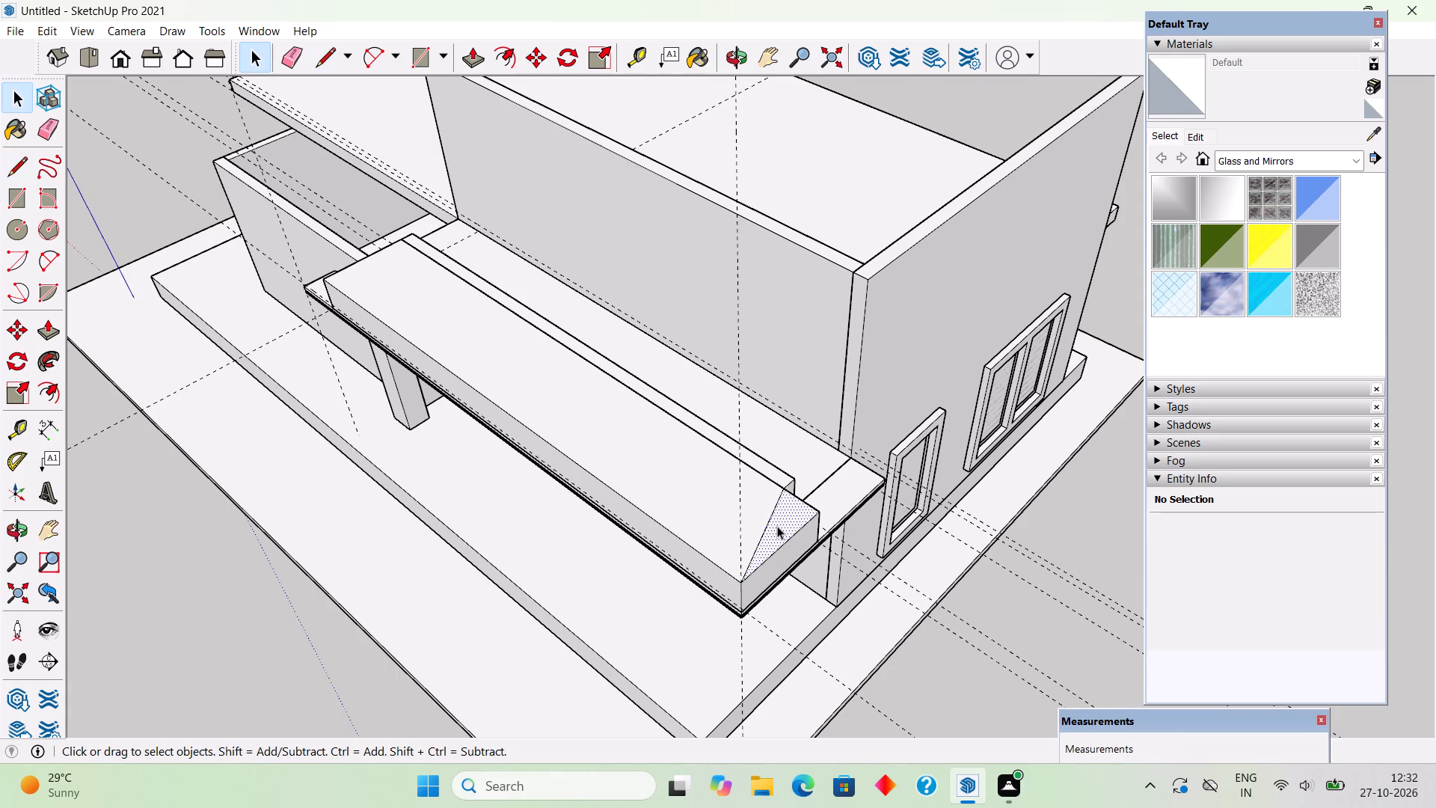
{"action": "key", "text": "p"}
{"action": "left_click_drag", "start_coordinate": [777, 526], "coordinate": [785, 570]}
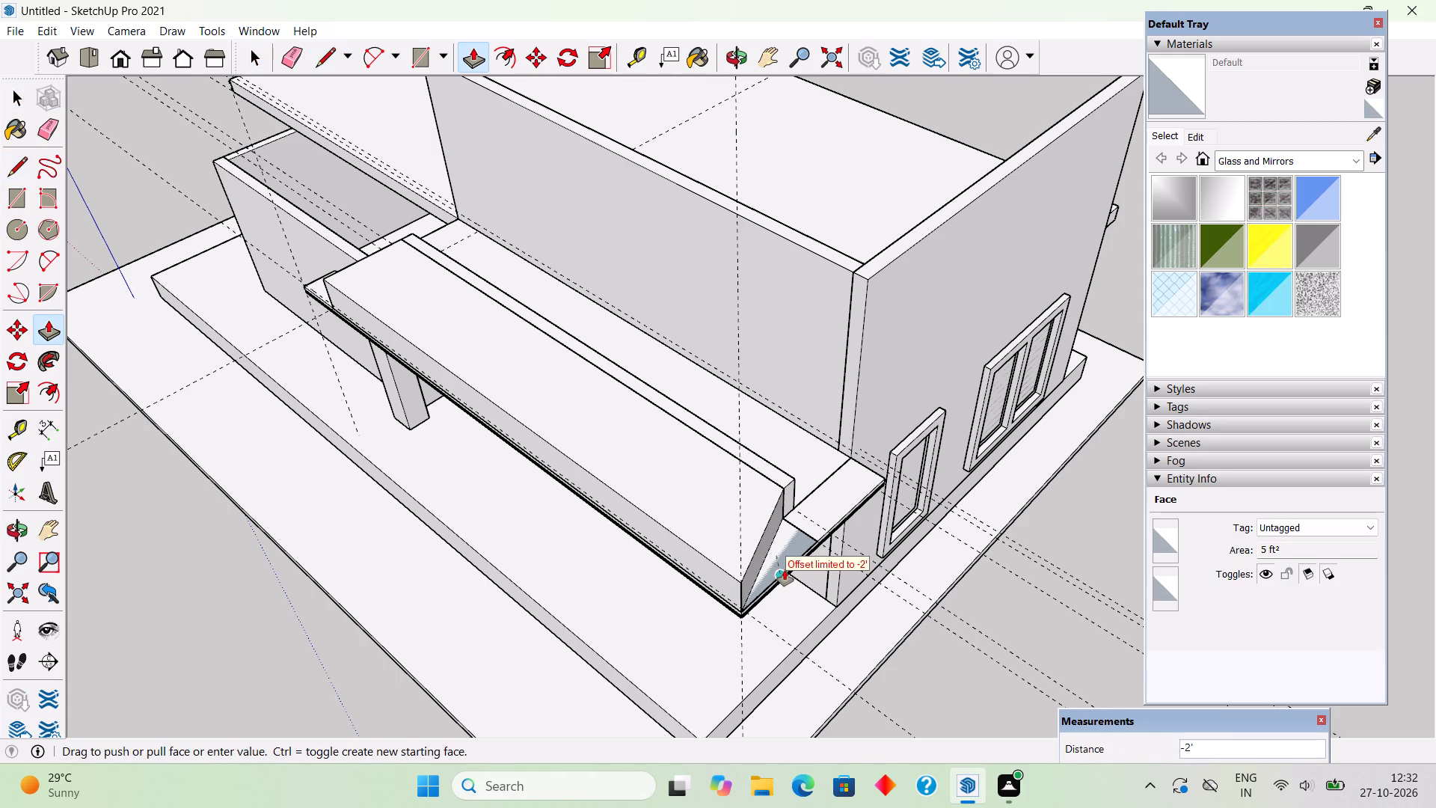
Draw a diagonal about 5' 3 9/16" long on the block's opposite end face, from its top rear corner to just above its bottom front corner.
{"action": "scroll", "coordinate": [779, 572], "scroll_direction": "down", "scroll_amount": 2}
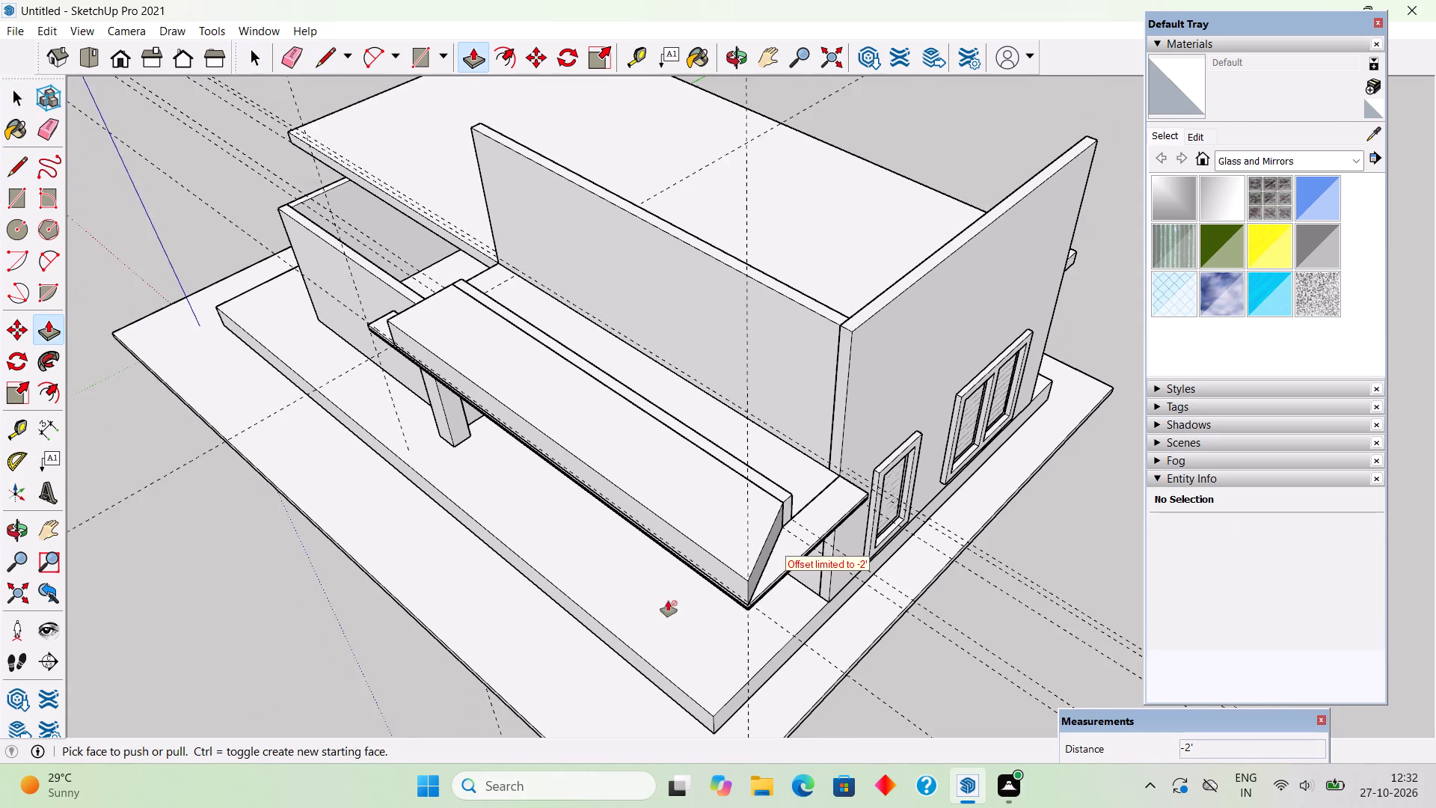
{"action": "middle_click_drag", "start_coordinate": [656, 590], "coordinate": [998, 465]}
{"action": "middle_click_drag", "start_coordinate": [781, 440], "coordinate": [883, 456]}
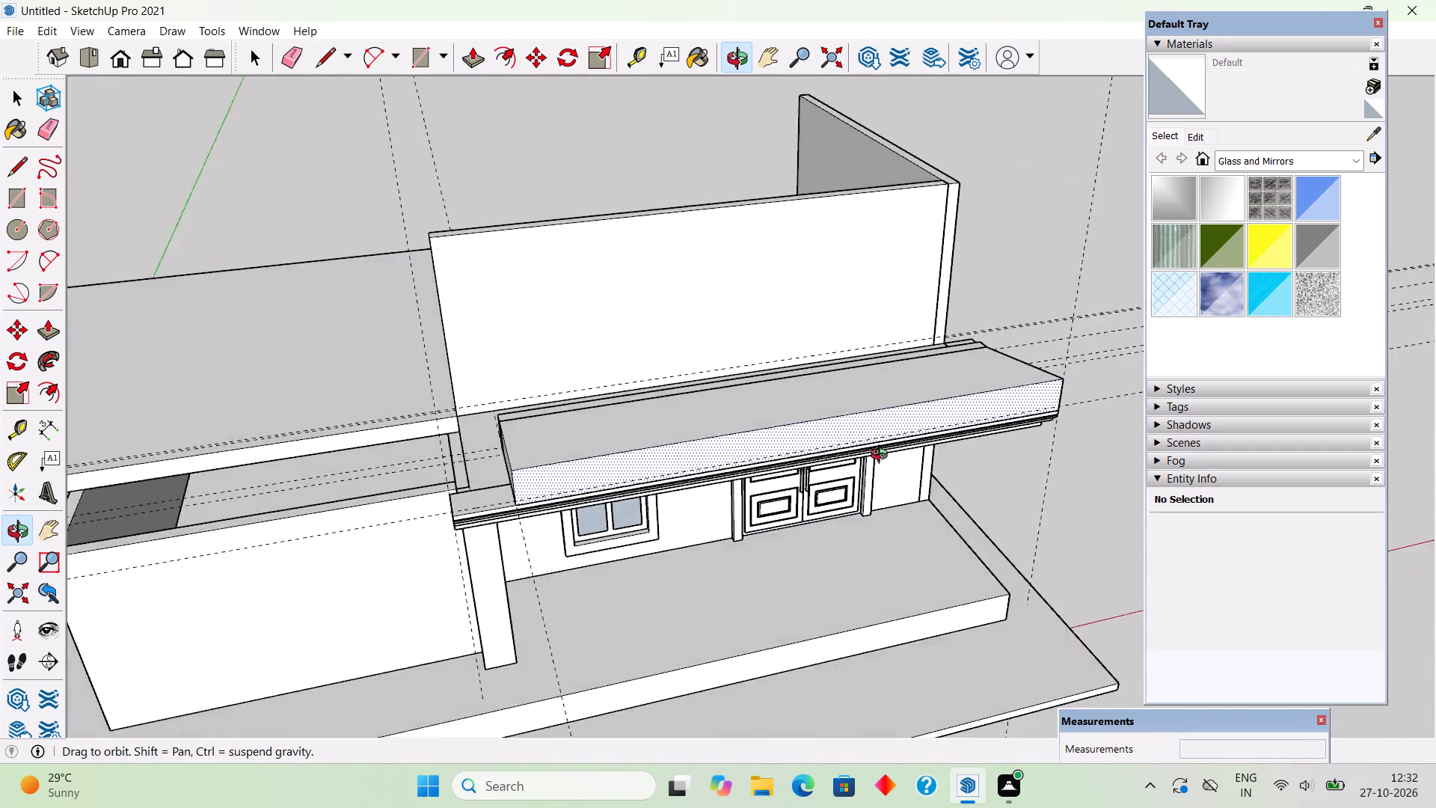
{"action": "middle_click_drag", "start_coordinate": [883, 456], "coordinate": [1087, 456]}
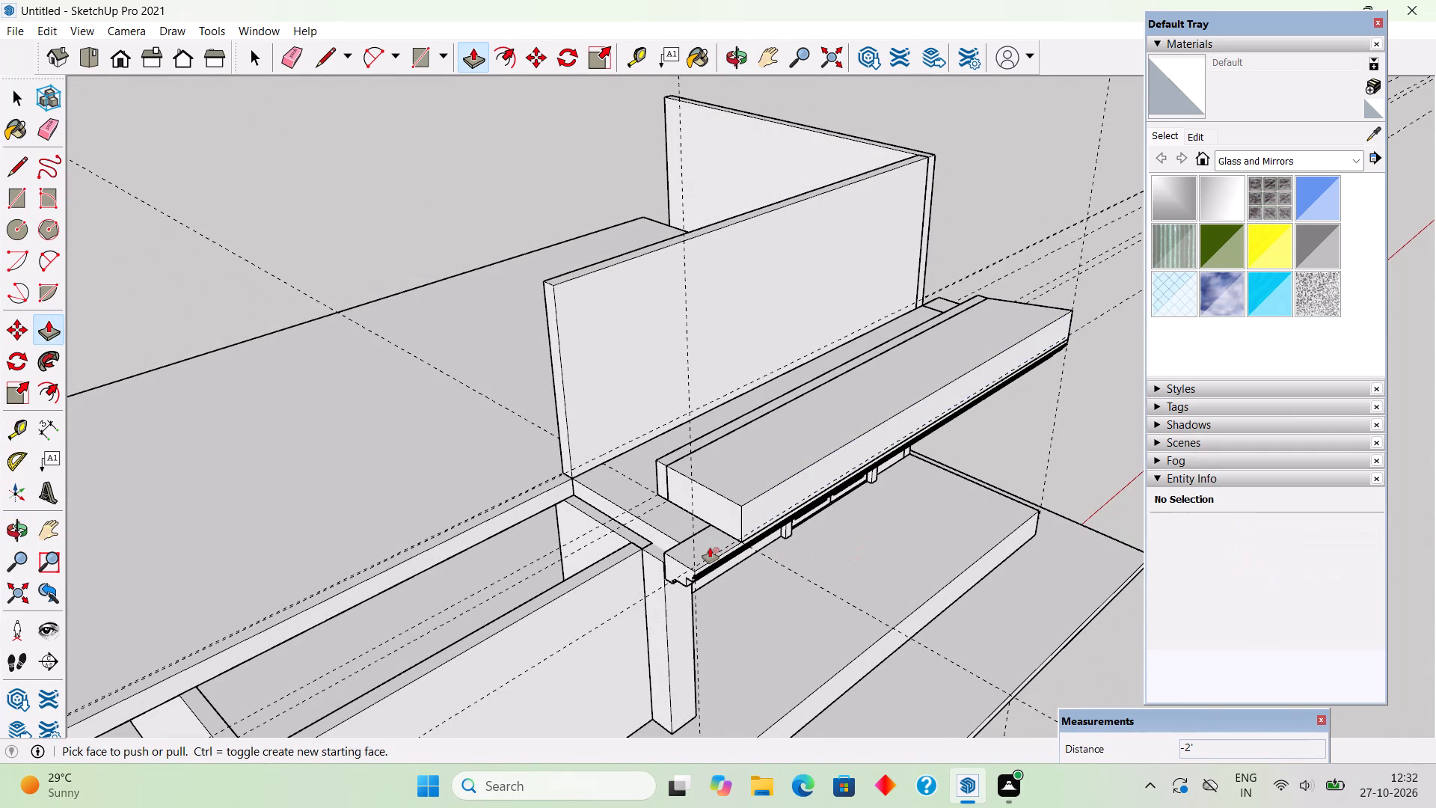
{"action": "middle_click_drag", "start_coordinate": [745, 552], "coordinate": [883, 503]}
{"action": "scroll", "coordinate": [942, 453], "scroll_direction": "up", "scroll_amount": 4}
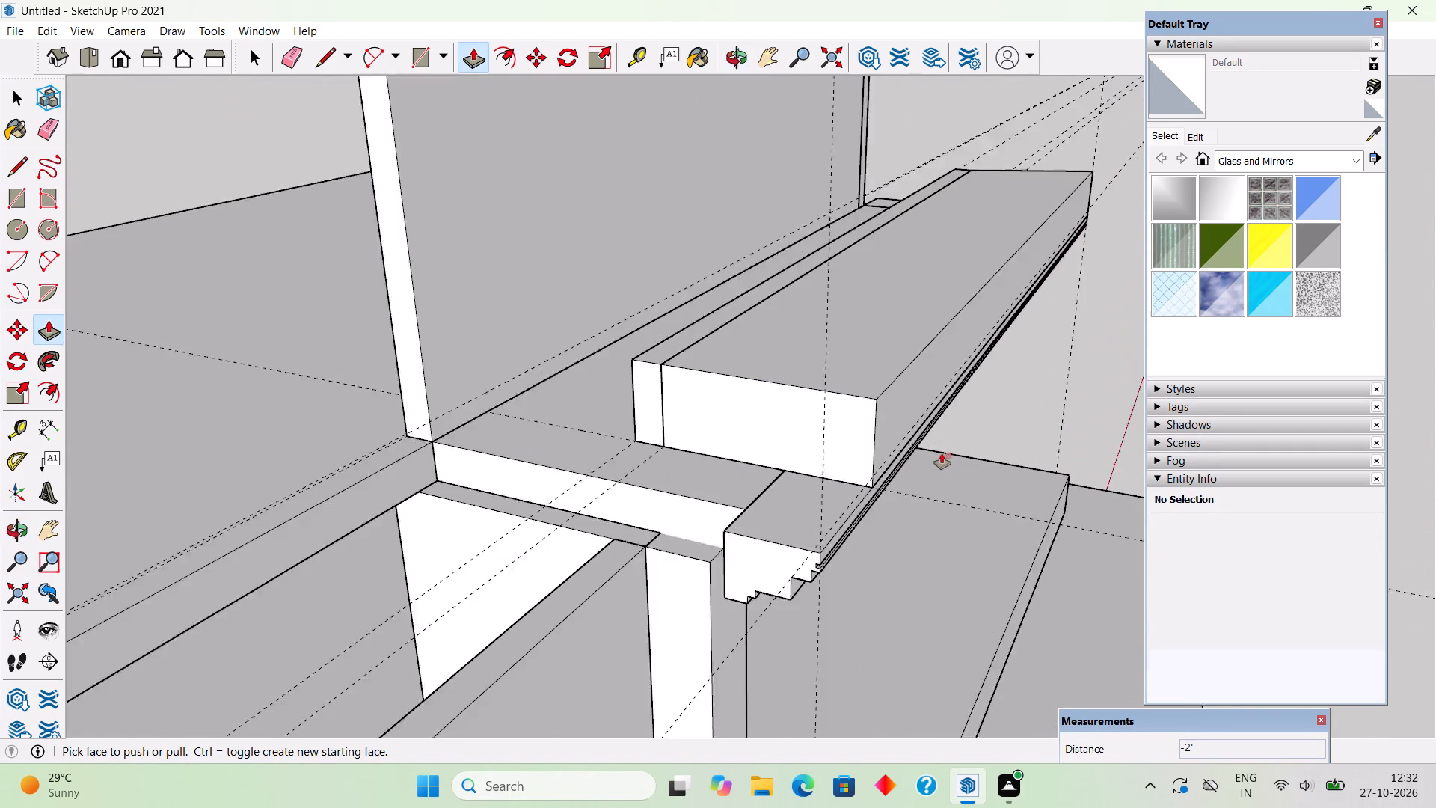
{"action": "scroll", "coordinate": [942, 453], "scroll_direction": "up", "scroll_amount": 1}
{"action": "scroll", "coordinate": [861, 473], "scroll_direction": "up", "scroll_amount": 3}
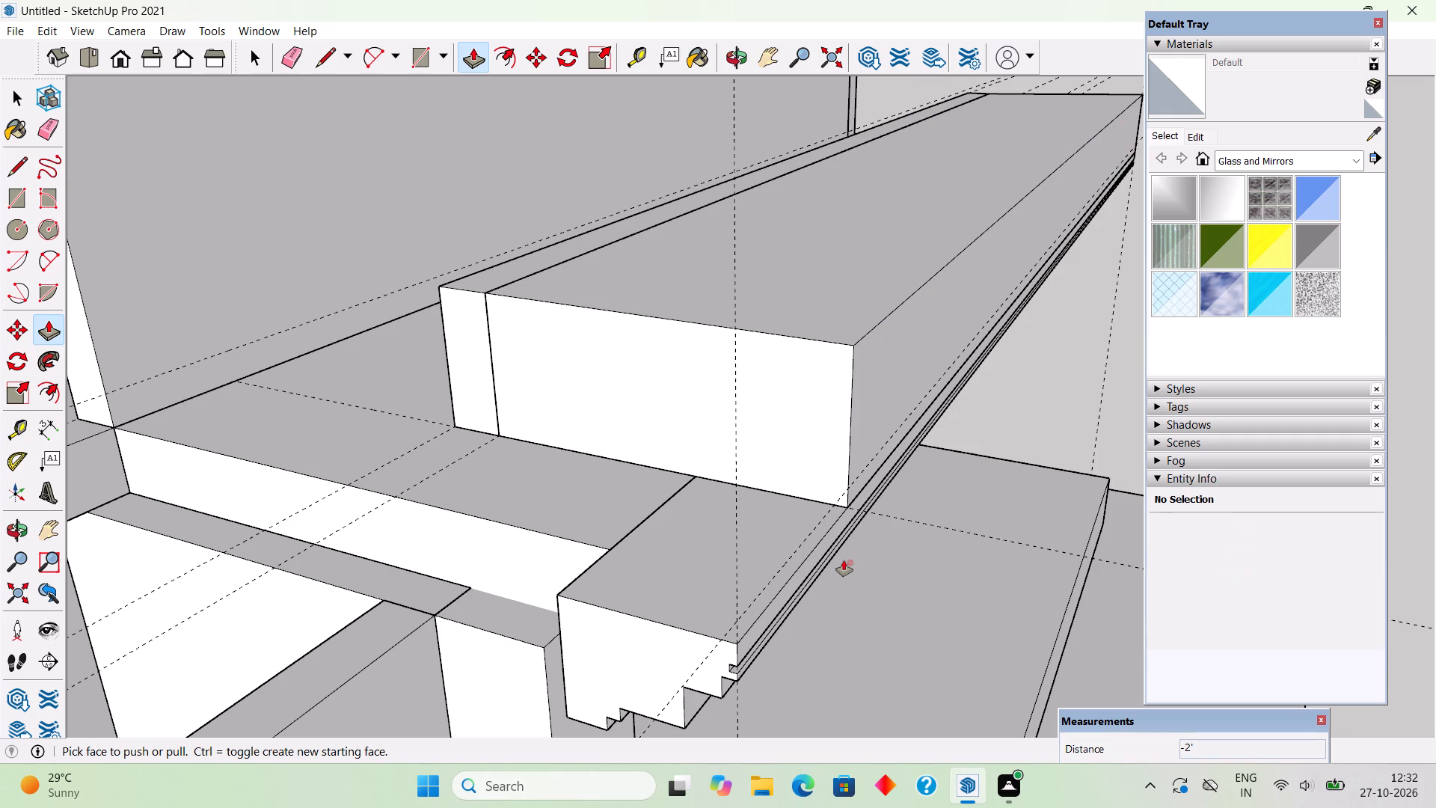
{"action": "key", "text": "l"}
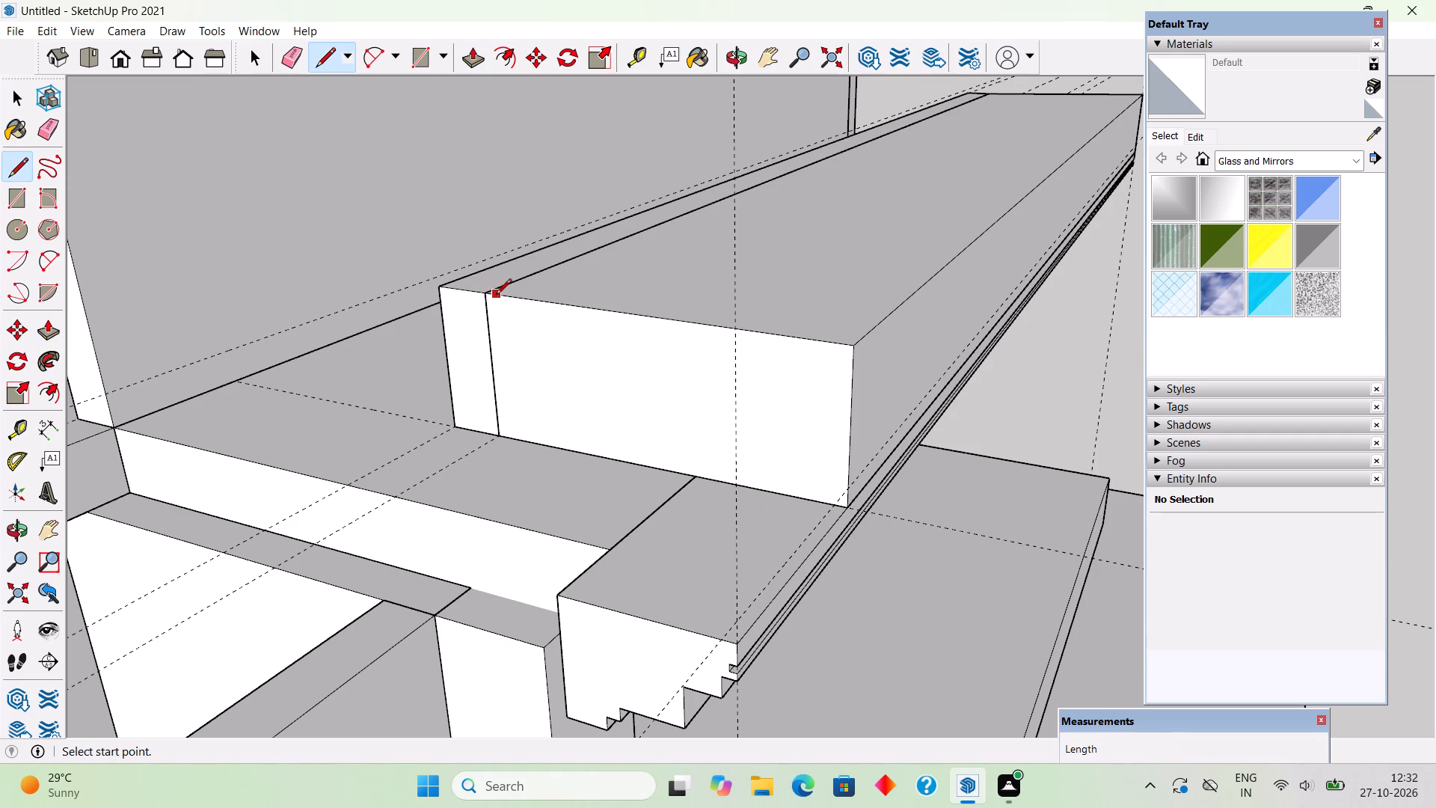
{"action": "left_click", "coordinate": [490, 294]}
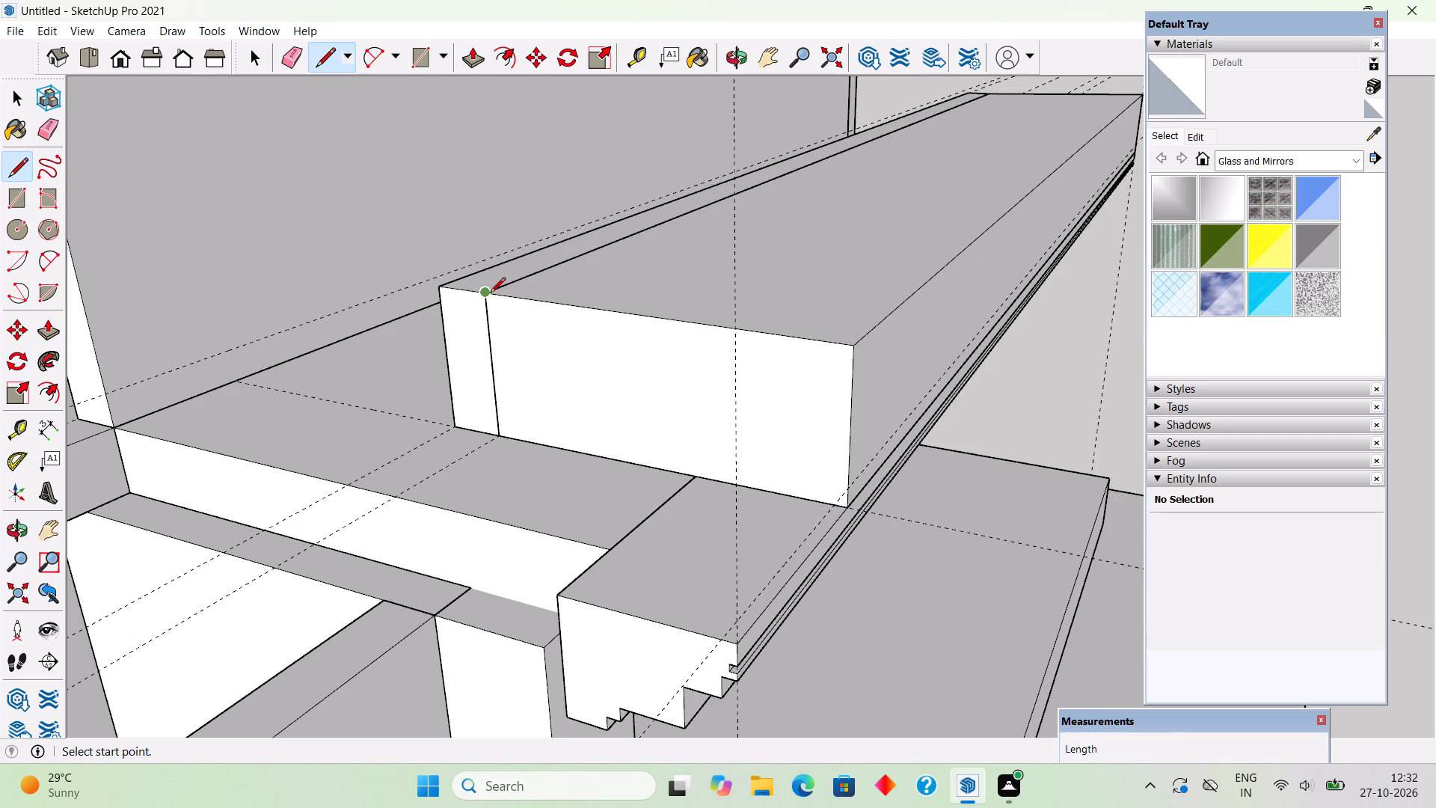
{"action": "left_click", "coordinate": [490, 294]}
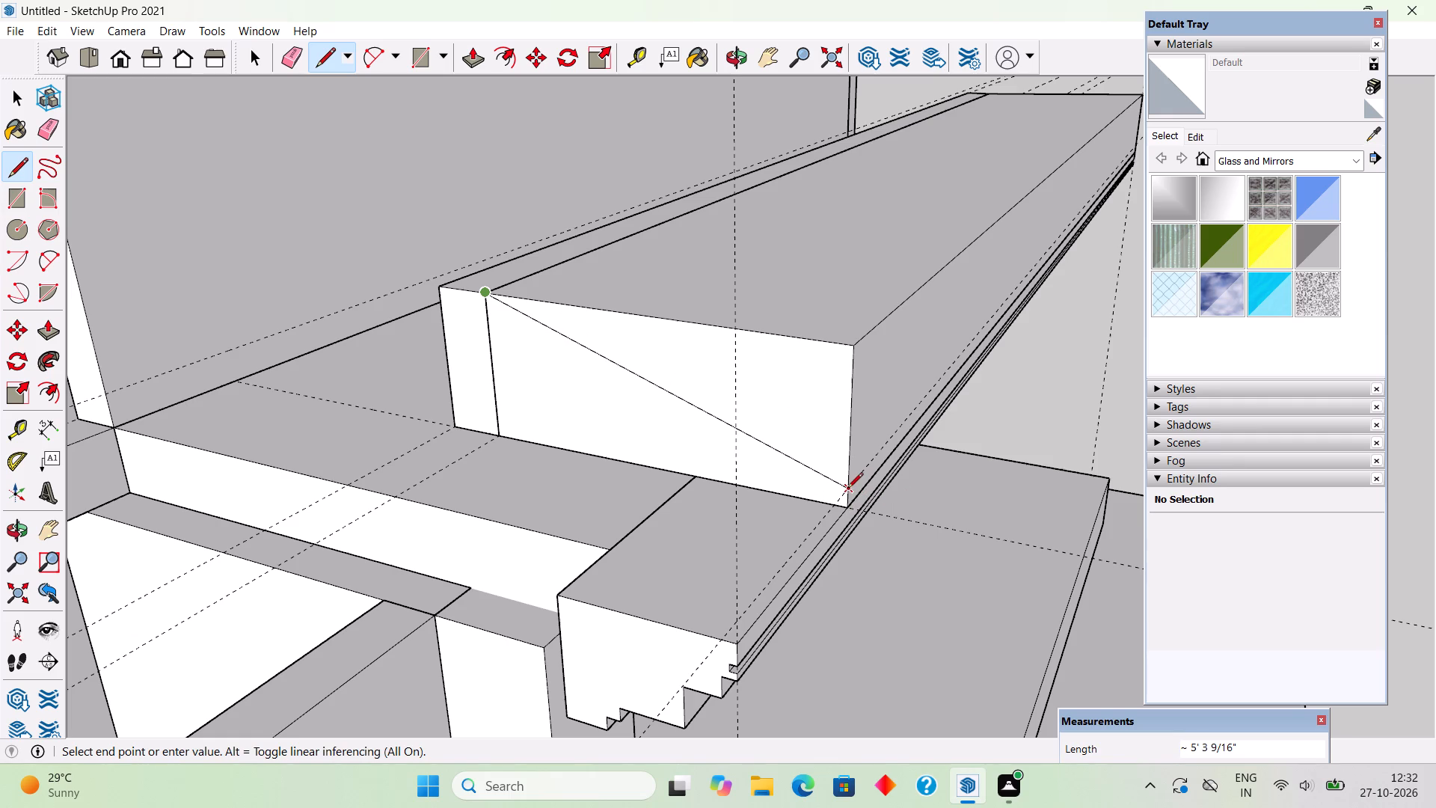
{"action": "left_click", "coordinate": [847, 489]}
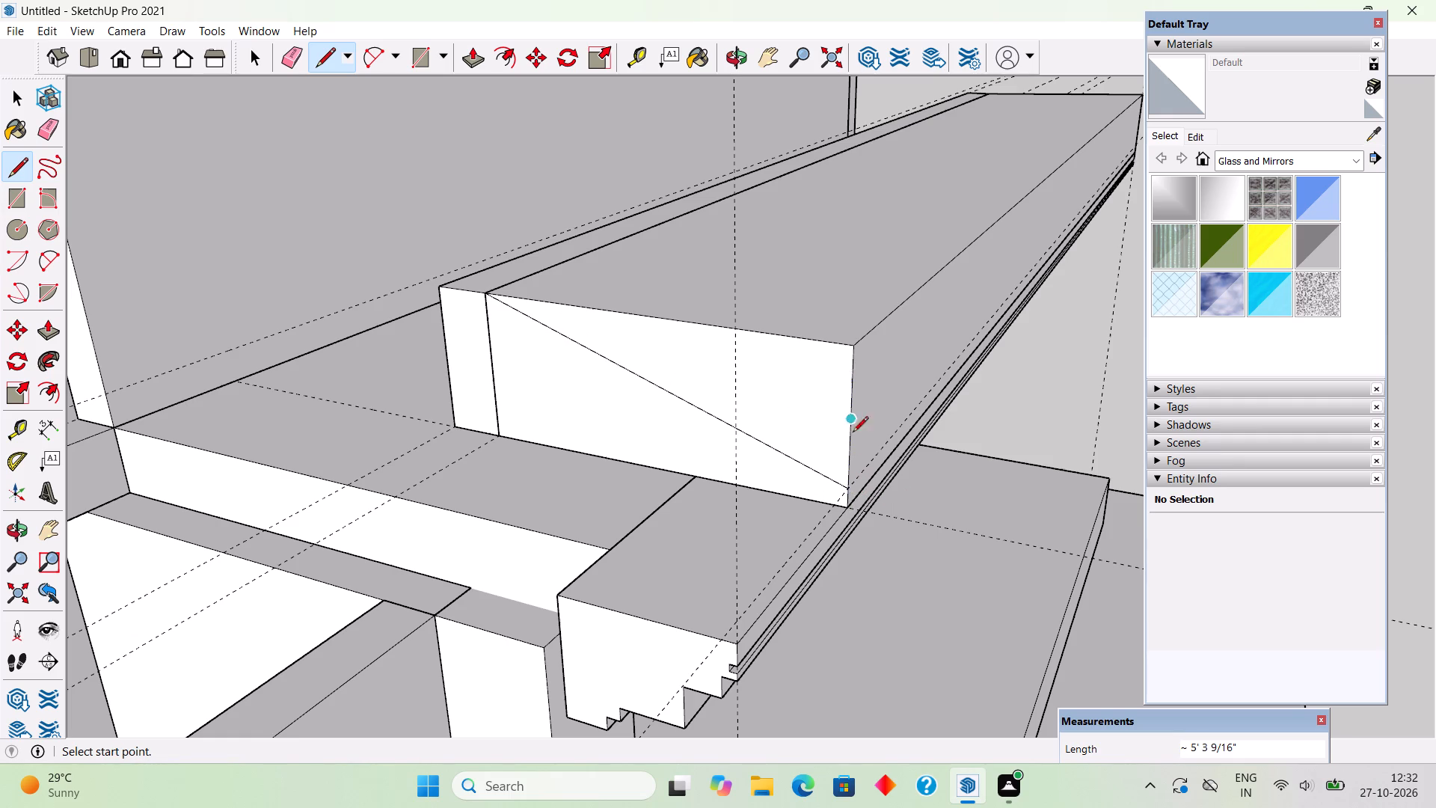
{"action": "scroll", "coordinate": [847, 526], "scroll_direction": "up", "scroll_amount": 6}
{"action": "key", "text": "space"}
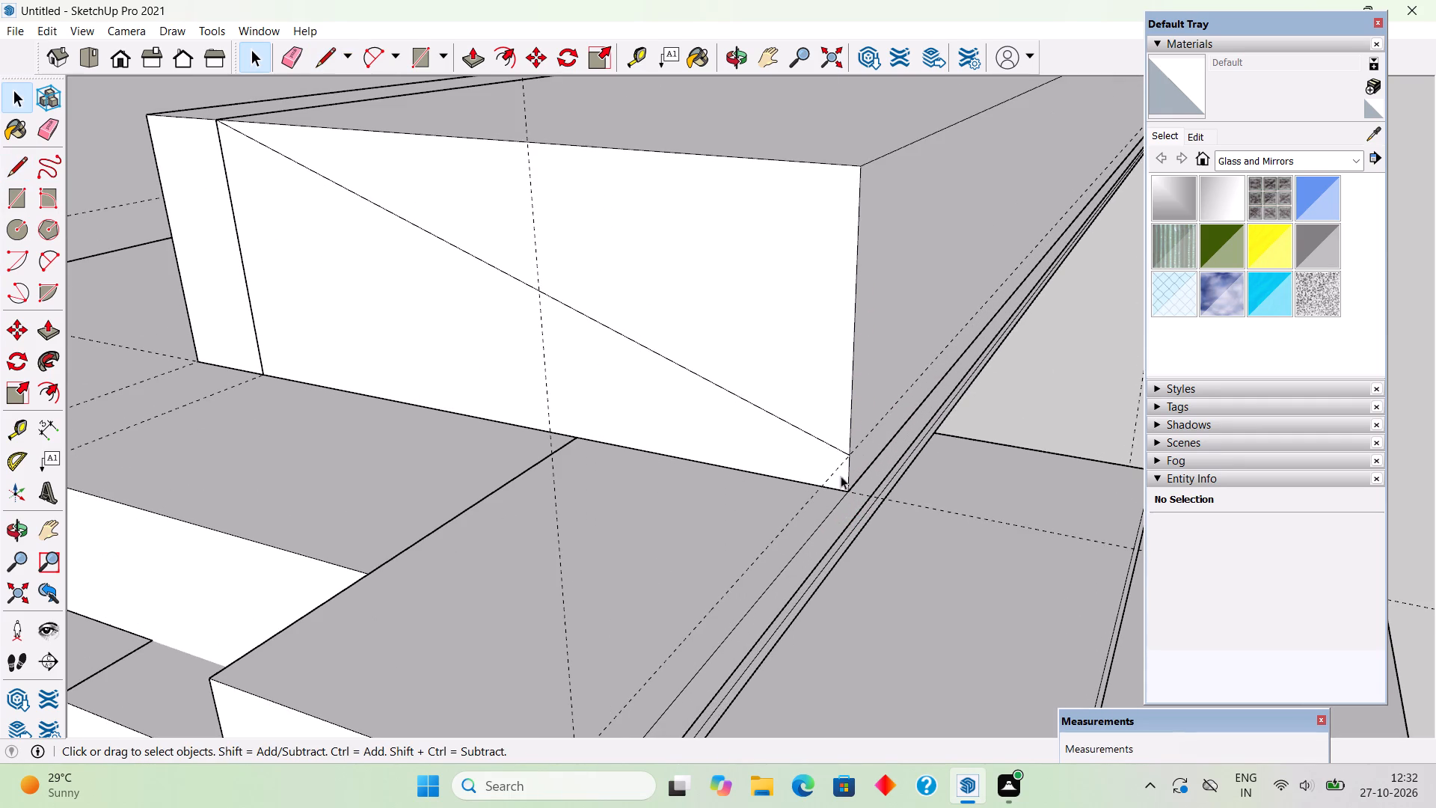
Push the upper triangle of that end face about 28' 4 5/8" along the block to form a sloped roof.
{"action": "left_click", "coordinate": [774, 346]}
{"action": "key", "text": "p"}
{"action": "left_click", "coordinate": [774, 345]}
{"action": "scroll", "coordinate": [904, 278], "scroll_direction": "down", "scroll_amount": 7}
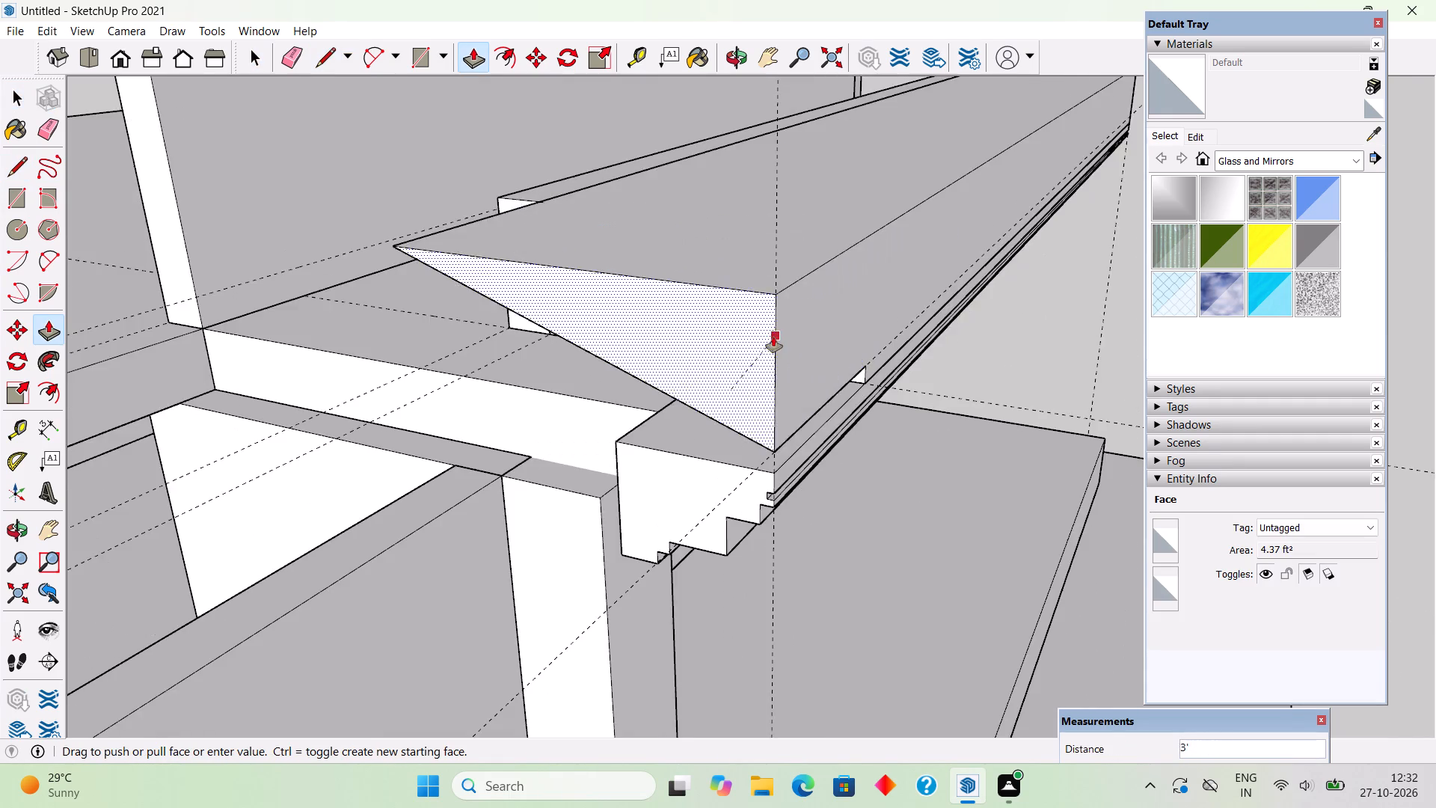
{"action": "scroll", "coordinate": [773, 337], "scroll_direction": "down", "scroll_amount": 17}
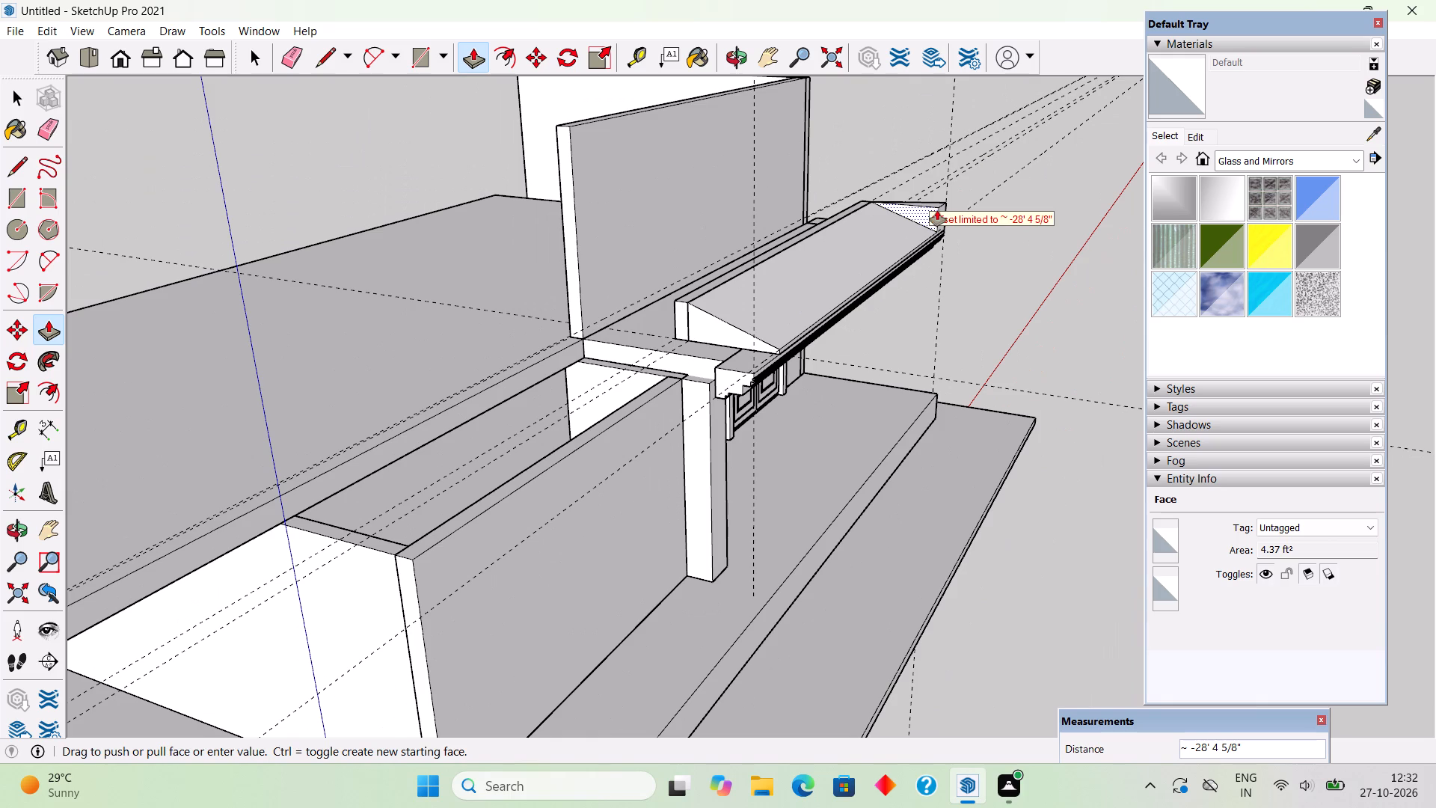
{"action": "left_click", "coordinate": [951, 199]}
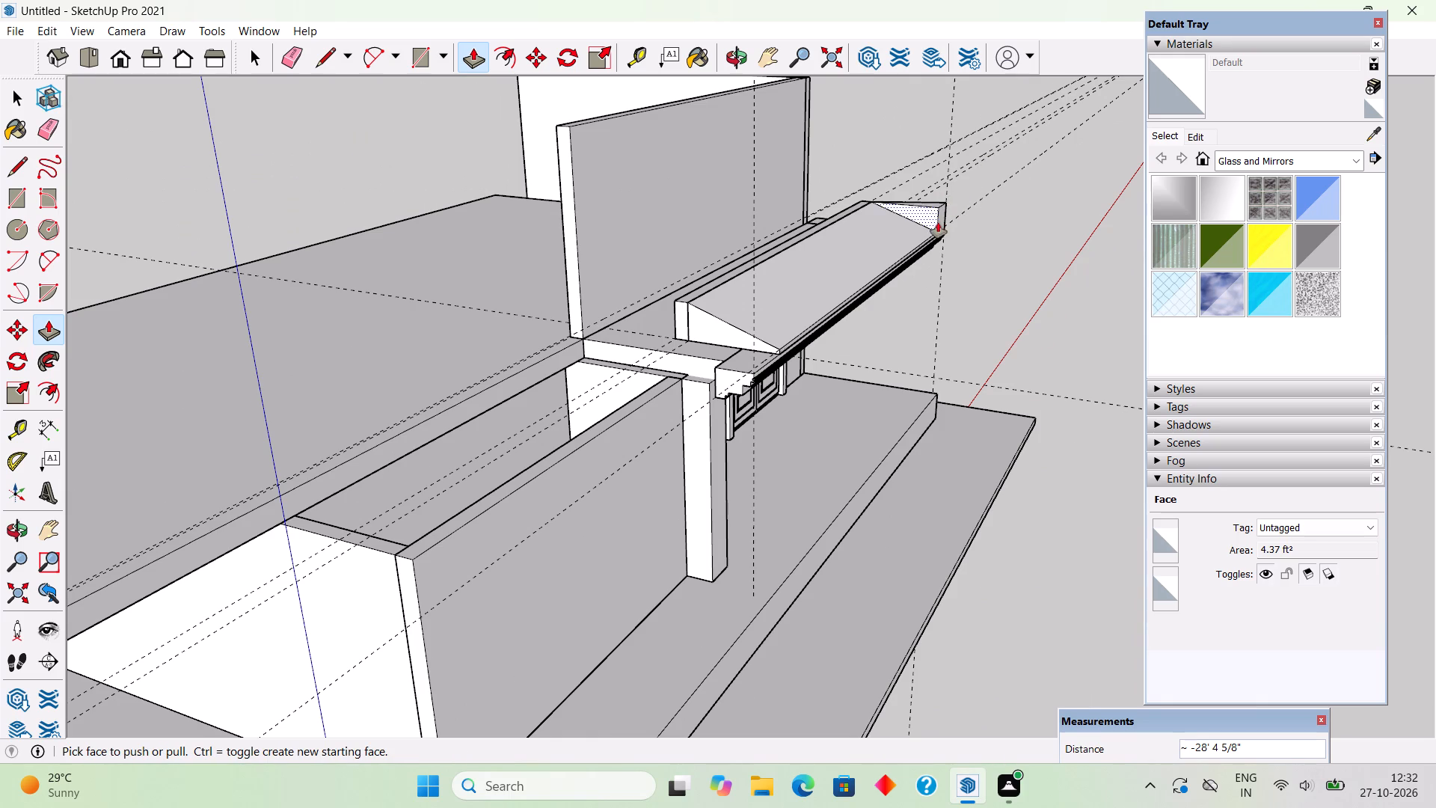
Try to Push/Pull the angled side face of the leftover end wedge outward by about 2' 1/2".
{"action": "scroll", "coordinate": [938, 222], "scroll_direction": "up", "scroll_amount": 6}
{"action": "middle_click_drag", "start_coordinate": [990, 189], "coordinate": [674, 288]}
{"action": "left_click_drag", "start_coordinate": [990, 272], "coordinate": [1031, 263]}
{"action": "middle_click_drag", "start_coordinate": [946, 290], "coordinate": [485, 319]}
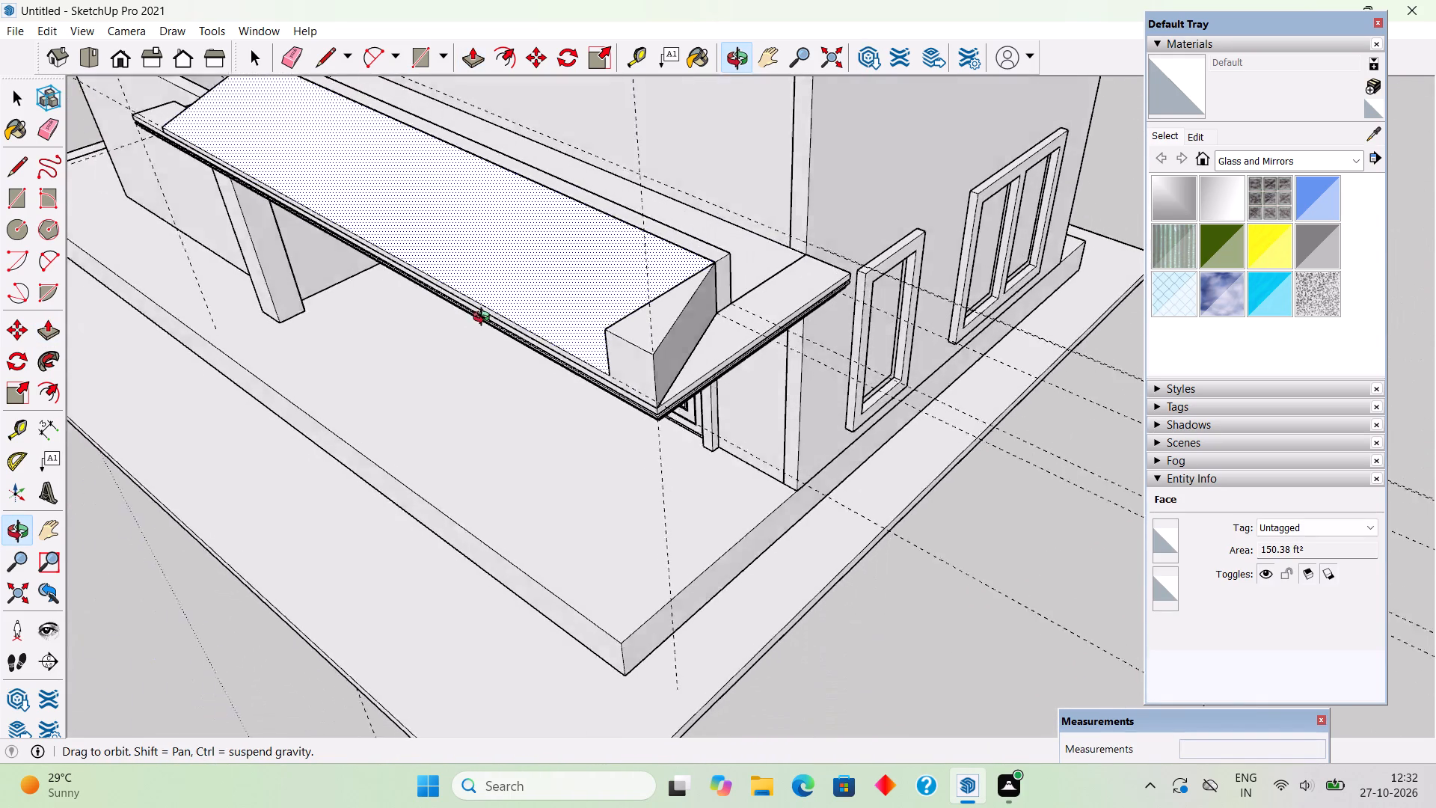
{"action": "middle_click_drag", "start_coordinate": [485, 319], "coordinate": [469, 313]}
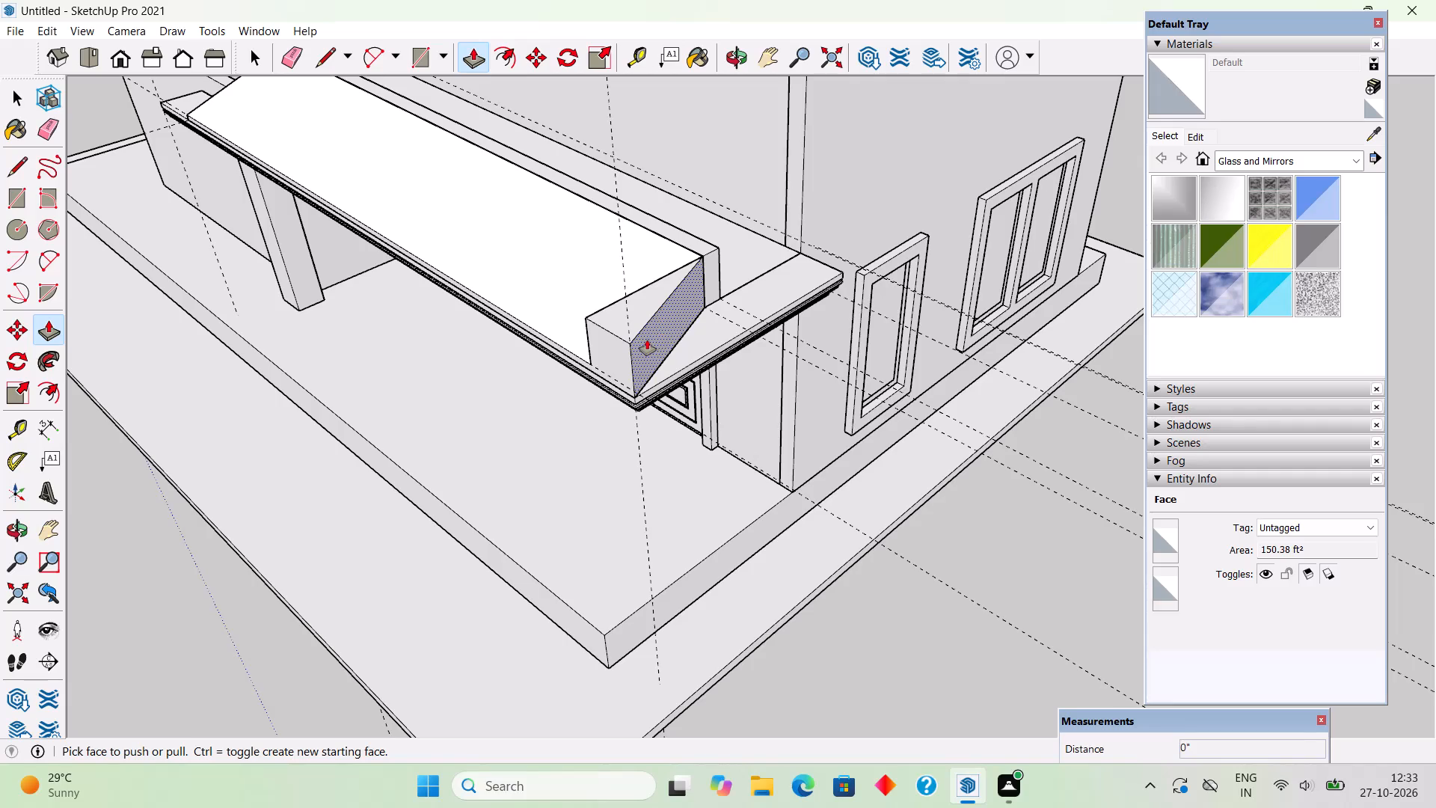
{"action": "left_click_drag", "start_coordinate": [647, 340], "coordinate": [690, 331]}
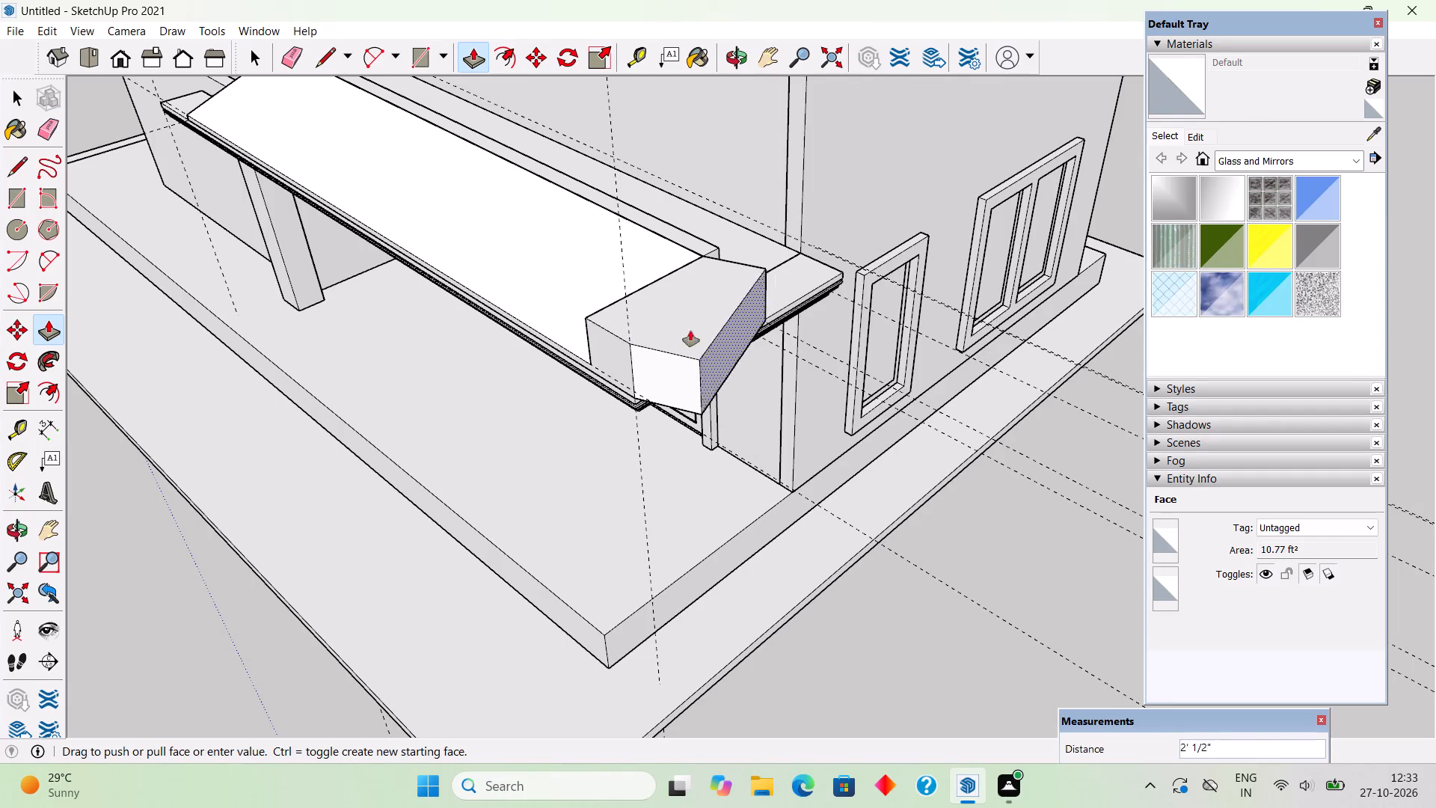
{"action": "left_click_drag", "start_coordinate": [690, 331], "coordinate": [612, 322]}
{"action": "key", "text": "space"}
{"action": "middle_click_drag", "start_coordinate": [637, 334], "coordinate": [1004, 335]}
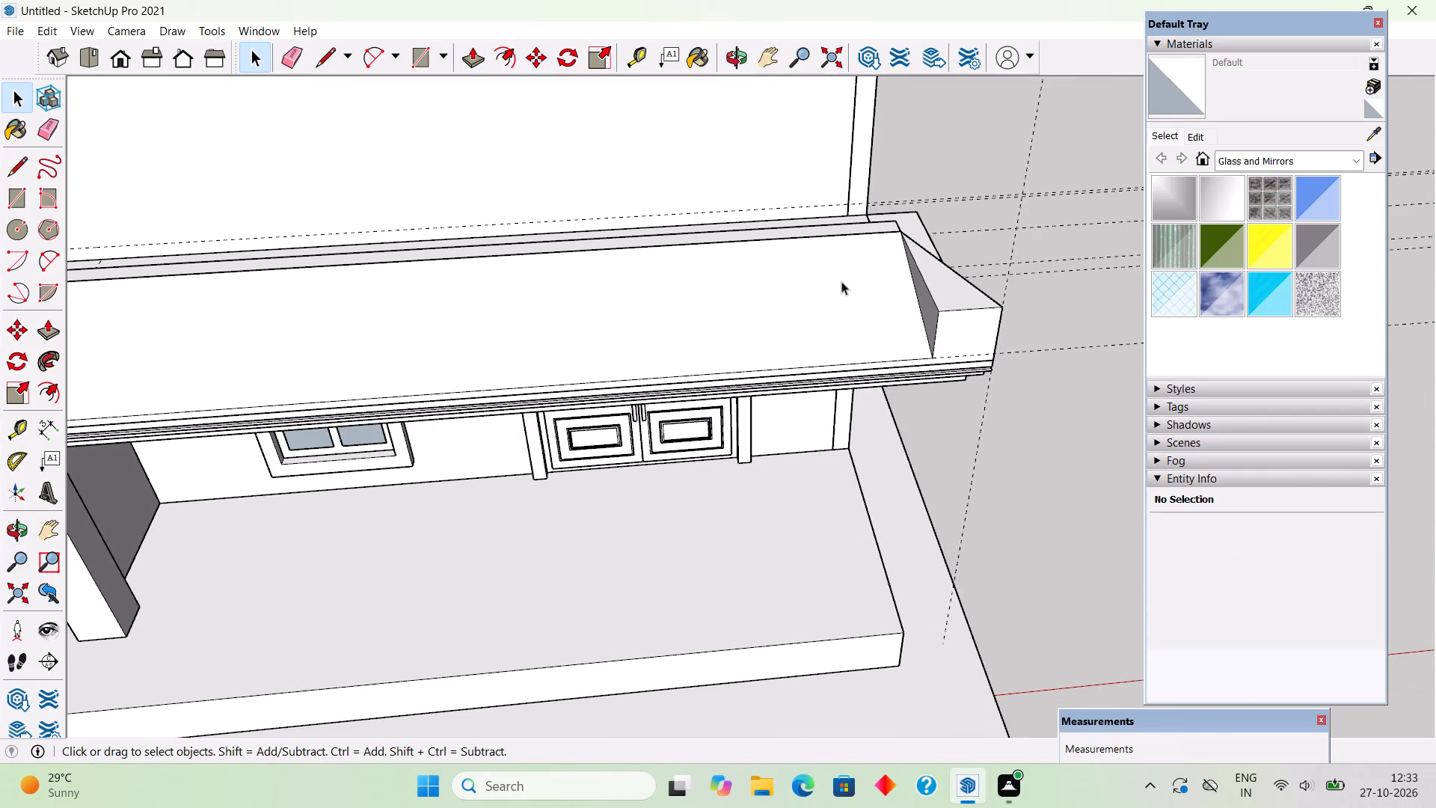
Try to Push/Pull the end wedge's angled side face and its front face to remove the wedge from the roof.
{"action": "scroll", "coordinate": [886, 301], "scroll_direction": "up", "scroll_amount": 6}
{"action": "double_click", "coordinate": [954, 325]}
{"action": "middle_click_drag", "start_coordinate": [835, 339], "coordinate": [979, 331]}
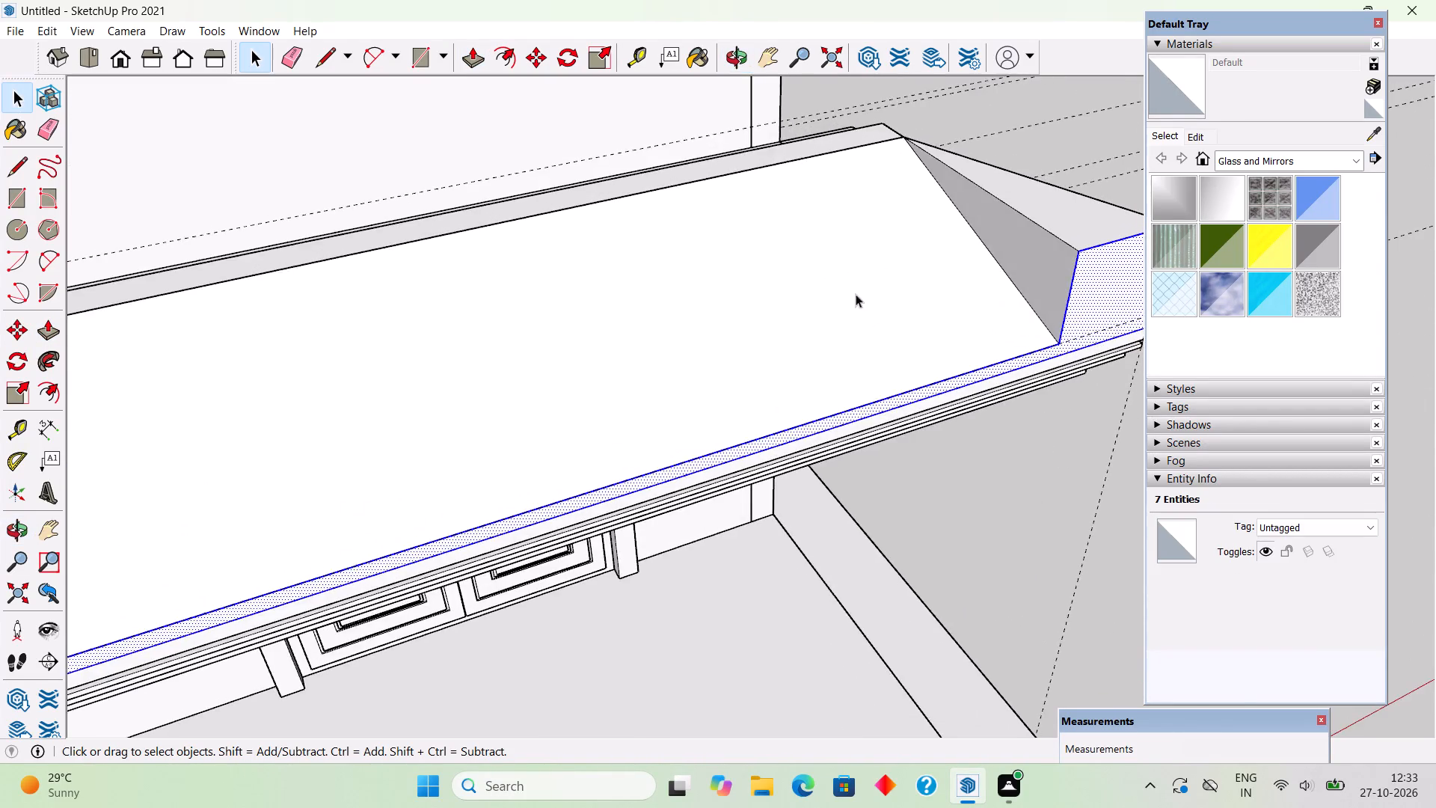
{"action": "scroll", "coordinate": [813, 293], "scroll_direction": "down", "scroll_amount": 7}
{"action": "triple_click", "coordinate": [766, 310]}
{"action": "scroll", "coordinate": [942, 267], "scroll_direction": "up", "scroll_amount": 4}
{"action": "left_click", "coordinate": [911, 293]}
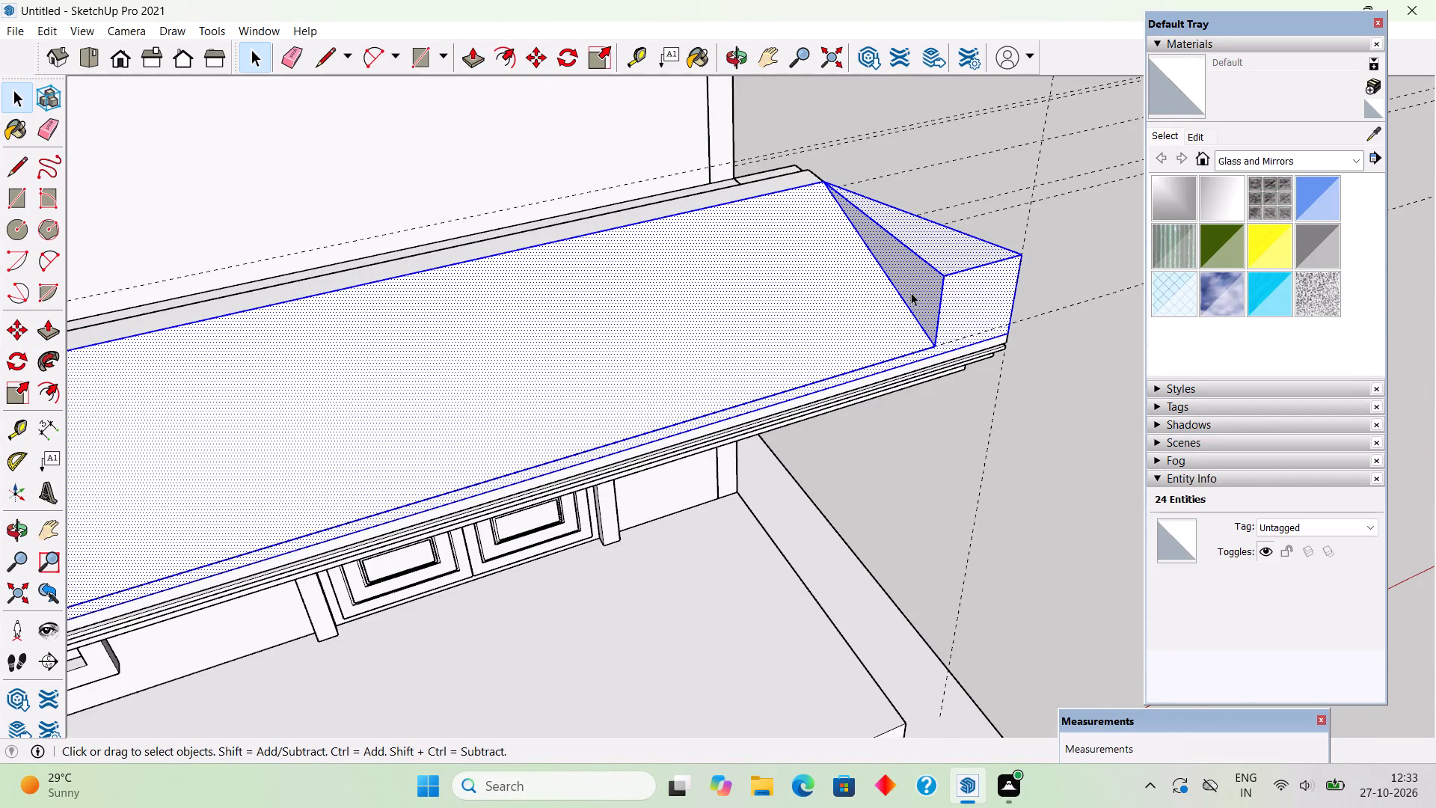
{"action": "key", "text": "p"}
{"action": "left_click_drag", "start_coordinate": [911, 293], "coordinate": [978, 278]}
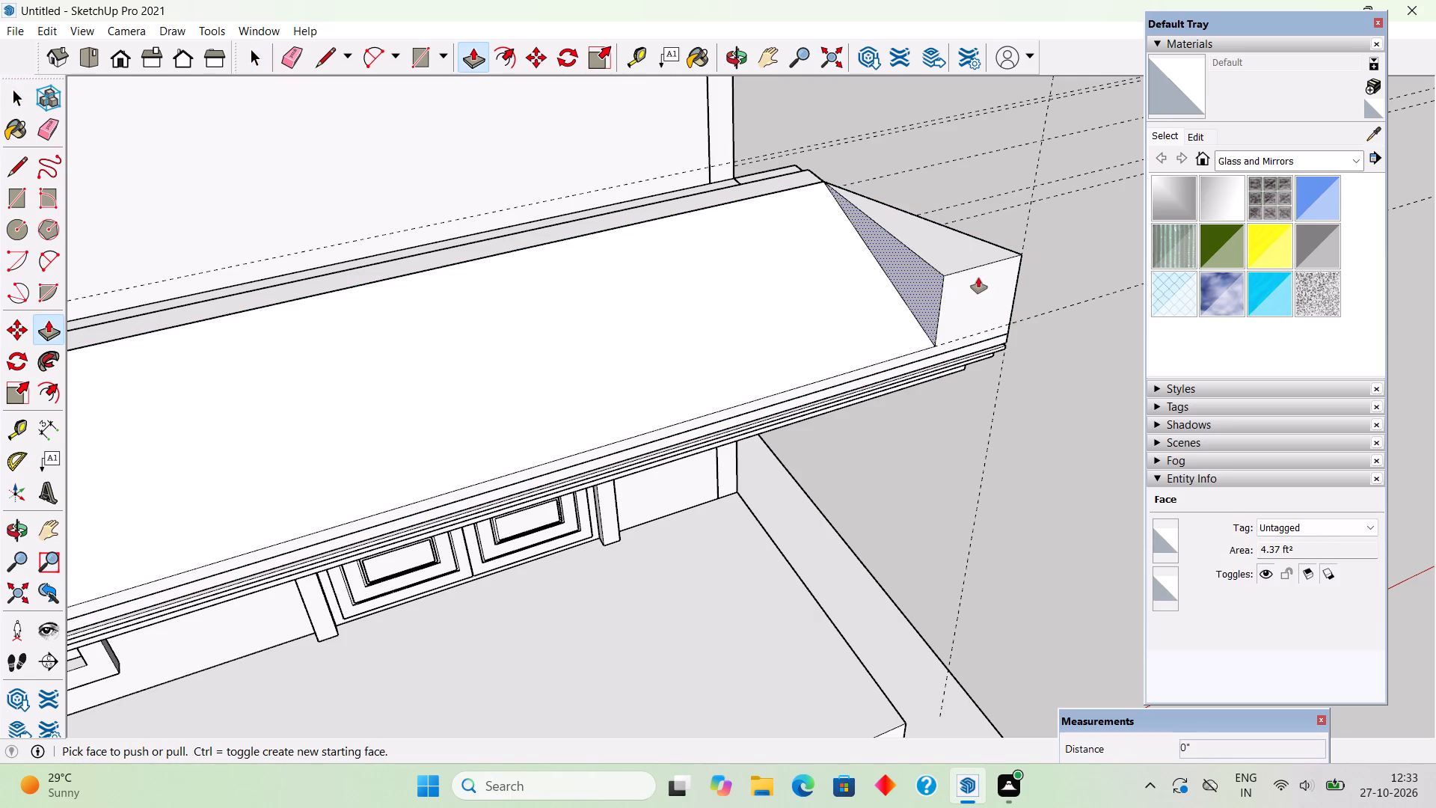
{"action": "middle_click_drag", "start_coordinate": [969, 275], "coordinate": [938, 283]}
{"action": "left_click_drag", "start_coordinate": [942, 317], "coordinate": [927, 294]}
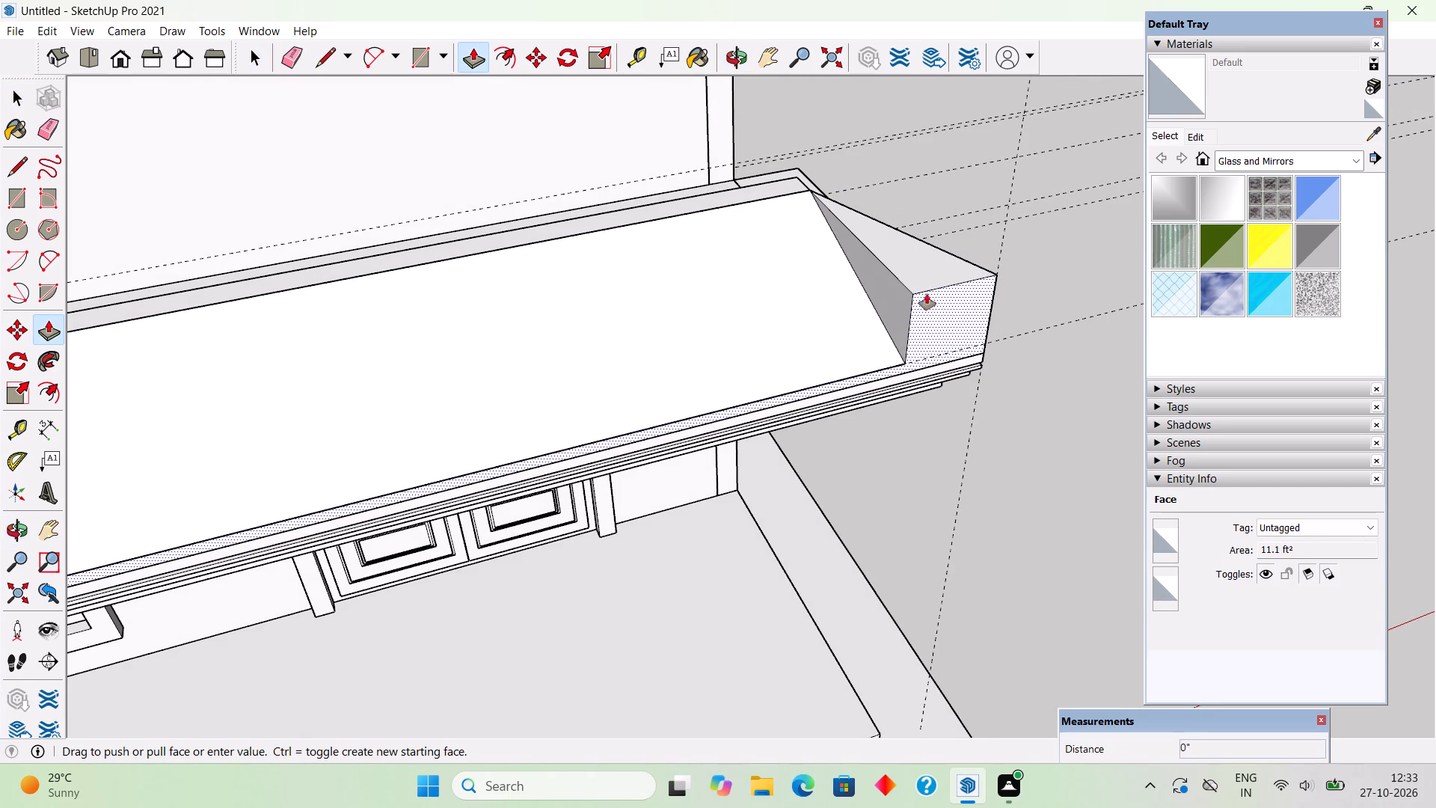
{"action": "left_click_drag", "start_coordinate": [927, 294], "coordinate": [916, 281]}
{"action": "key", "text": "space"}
Draw a line about 2' 3/16" long across the base of the end wedge's front face to separate it from the fascia strip.
{"action": "key", "text": "l"}
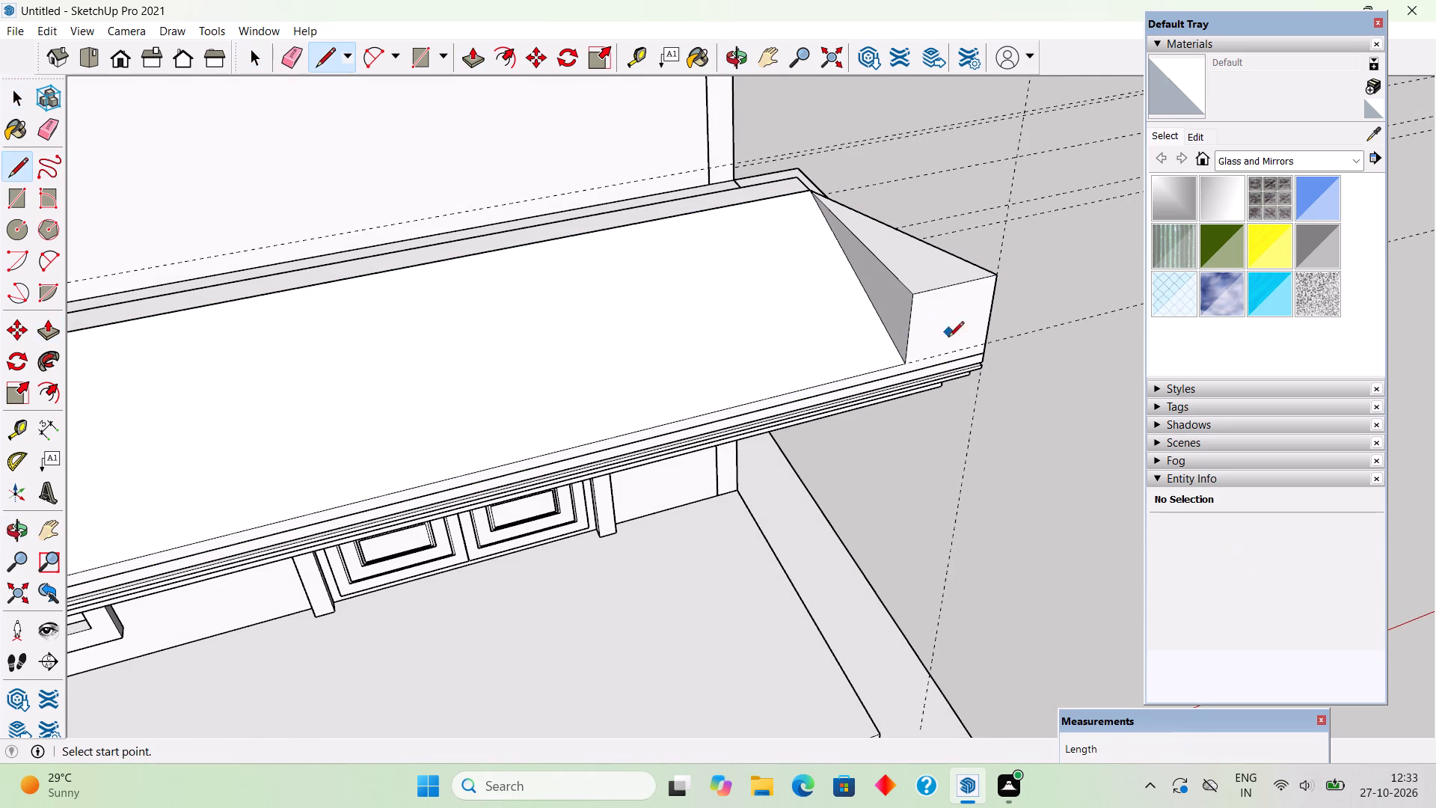
{"action": "left_click", "coordinate": [903, 365]}
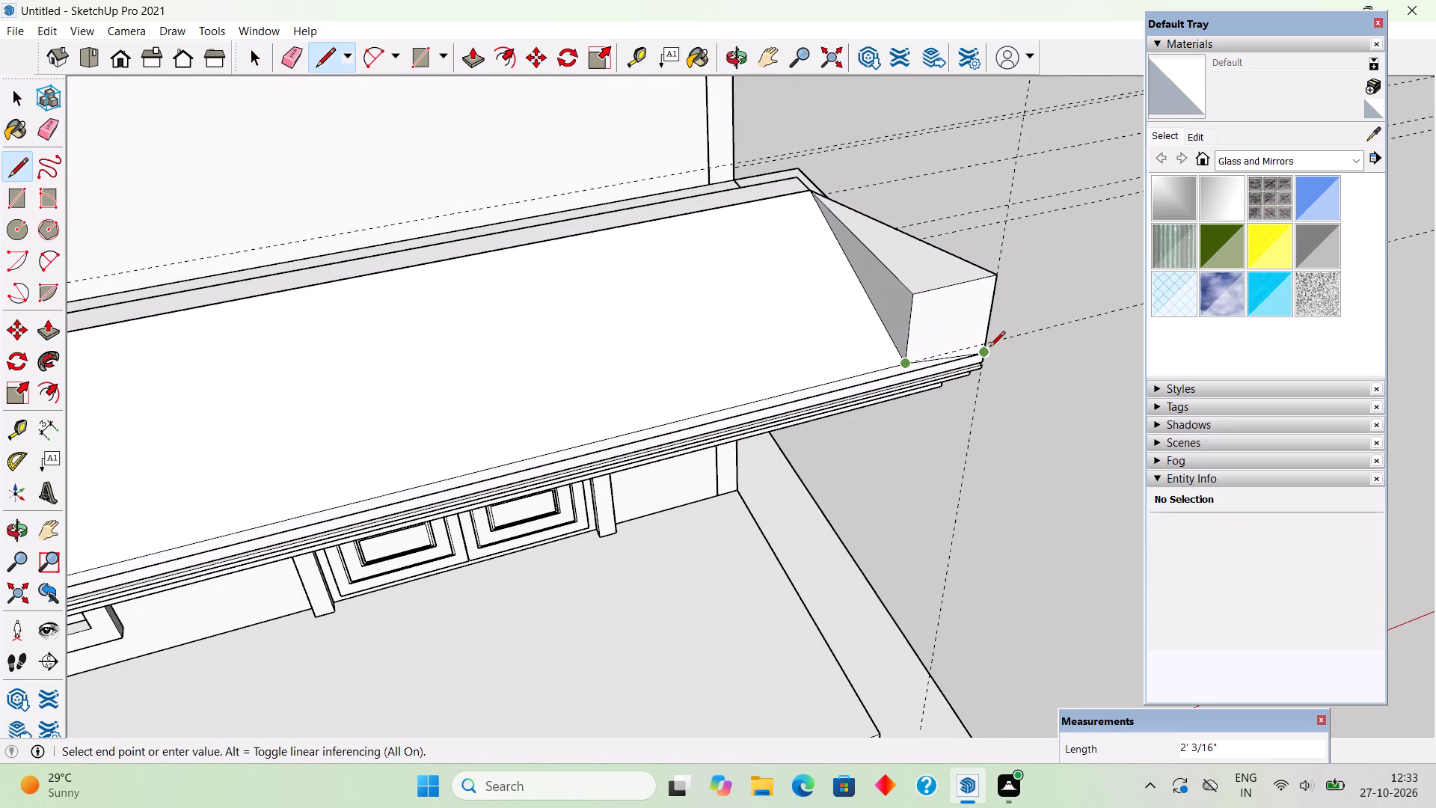
{"action": "left_click", "coordinate": [986, 340]}
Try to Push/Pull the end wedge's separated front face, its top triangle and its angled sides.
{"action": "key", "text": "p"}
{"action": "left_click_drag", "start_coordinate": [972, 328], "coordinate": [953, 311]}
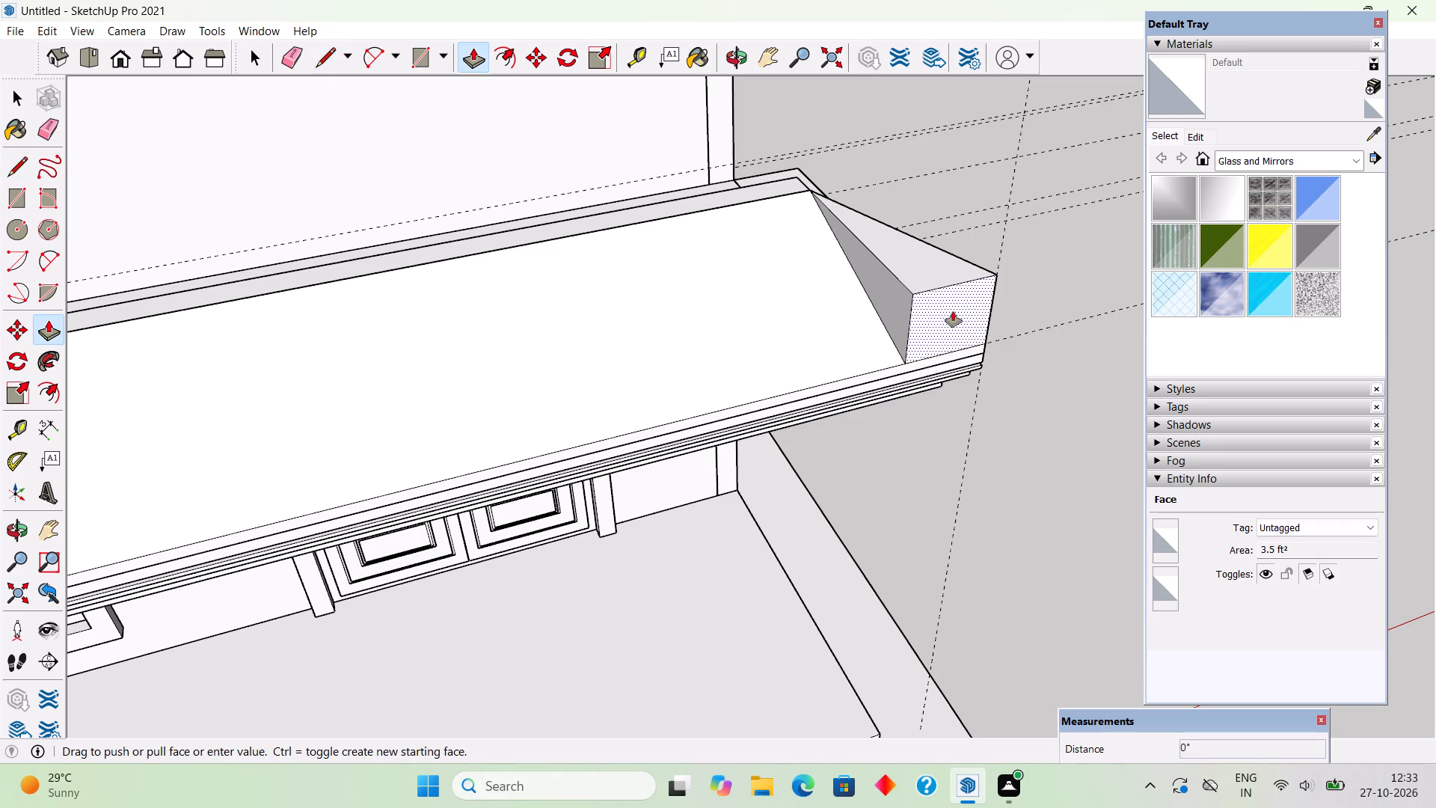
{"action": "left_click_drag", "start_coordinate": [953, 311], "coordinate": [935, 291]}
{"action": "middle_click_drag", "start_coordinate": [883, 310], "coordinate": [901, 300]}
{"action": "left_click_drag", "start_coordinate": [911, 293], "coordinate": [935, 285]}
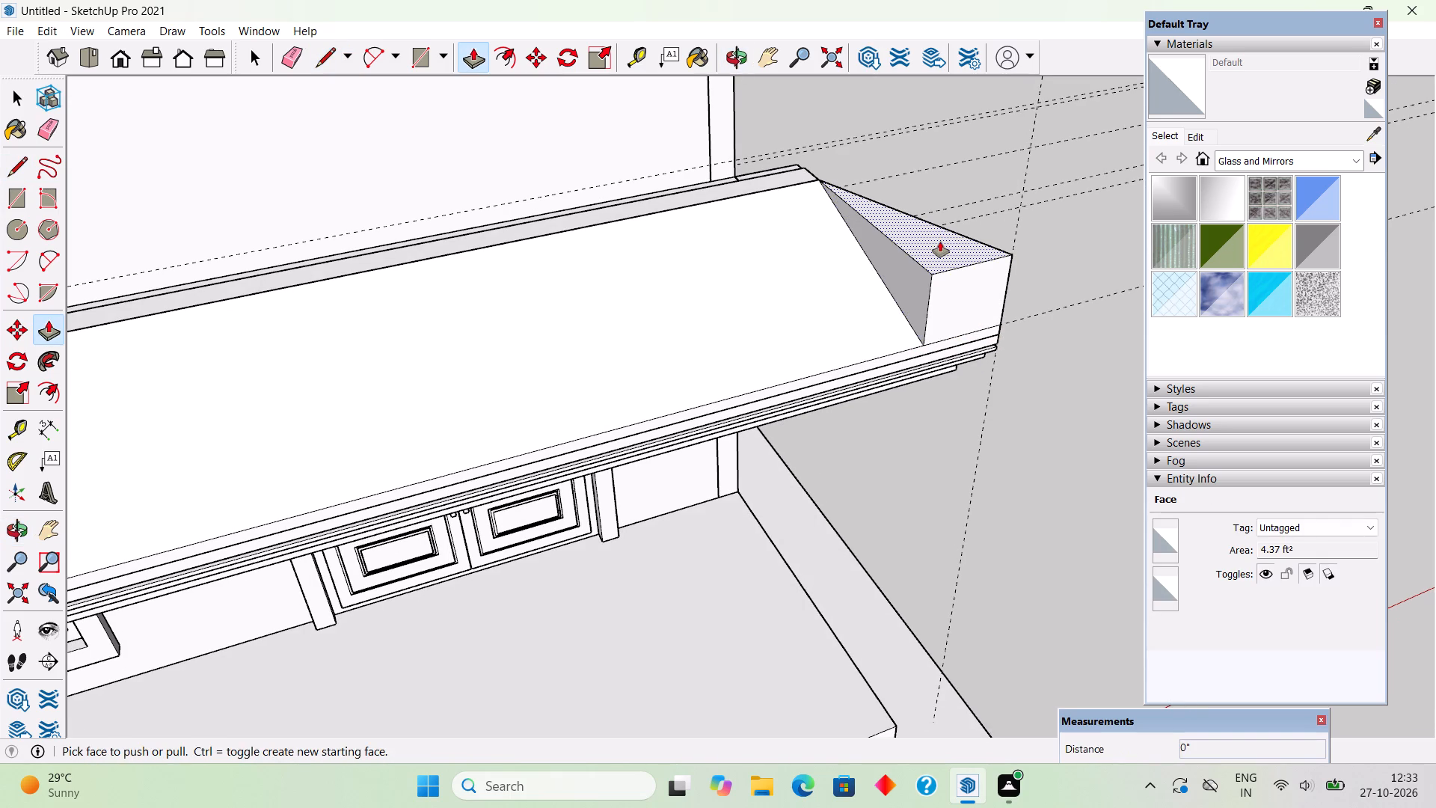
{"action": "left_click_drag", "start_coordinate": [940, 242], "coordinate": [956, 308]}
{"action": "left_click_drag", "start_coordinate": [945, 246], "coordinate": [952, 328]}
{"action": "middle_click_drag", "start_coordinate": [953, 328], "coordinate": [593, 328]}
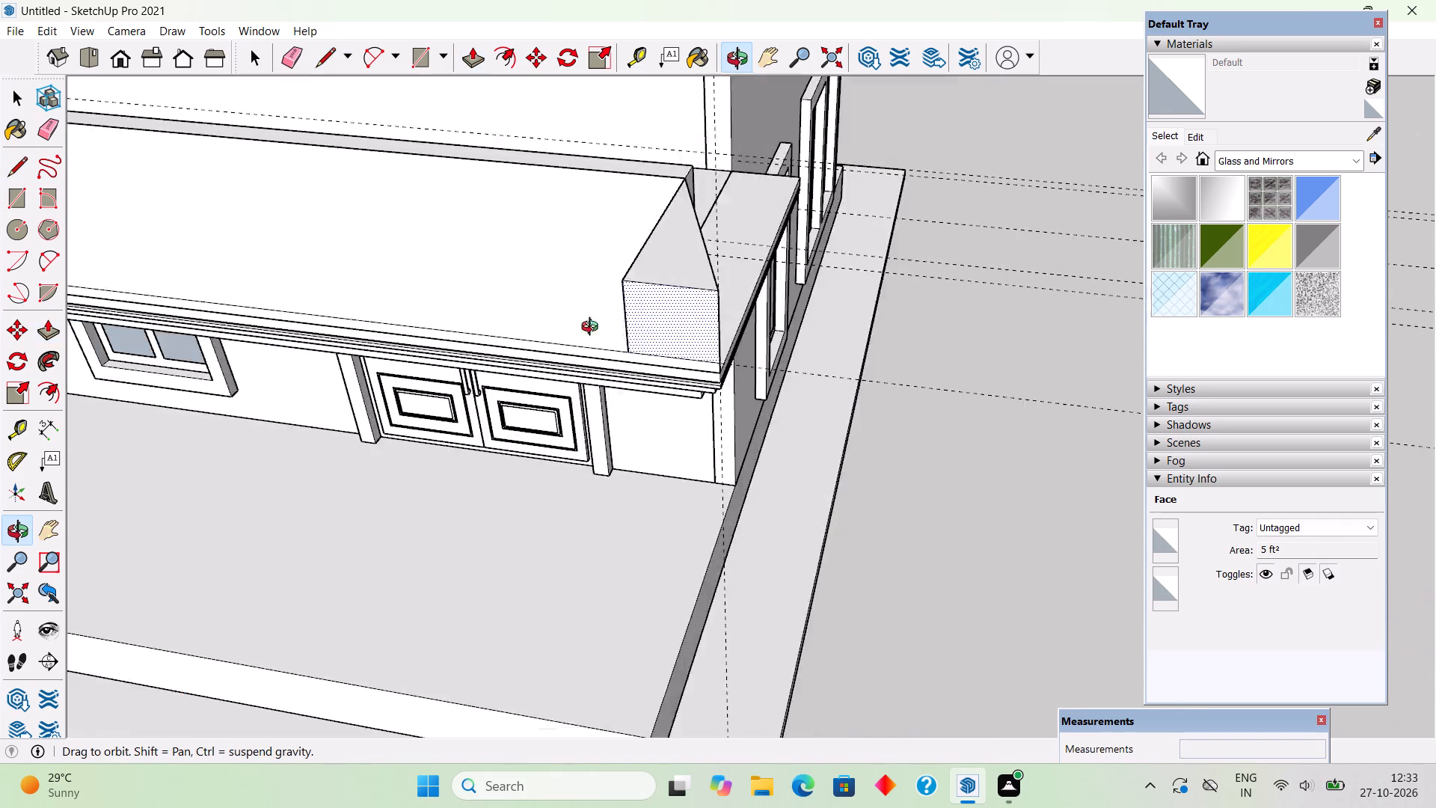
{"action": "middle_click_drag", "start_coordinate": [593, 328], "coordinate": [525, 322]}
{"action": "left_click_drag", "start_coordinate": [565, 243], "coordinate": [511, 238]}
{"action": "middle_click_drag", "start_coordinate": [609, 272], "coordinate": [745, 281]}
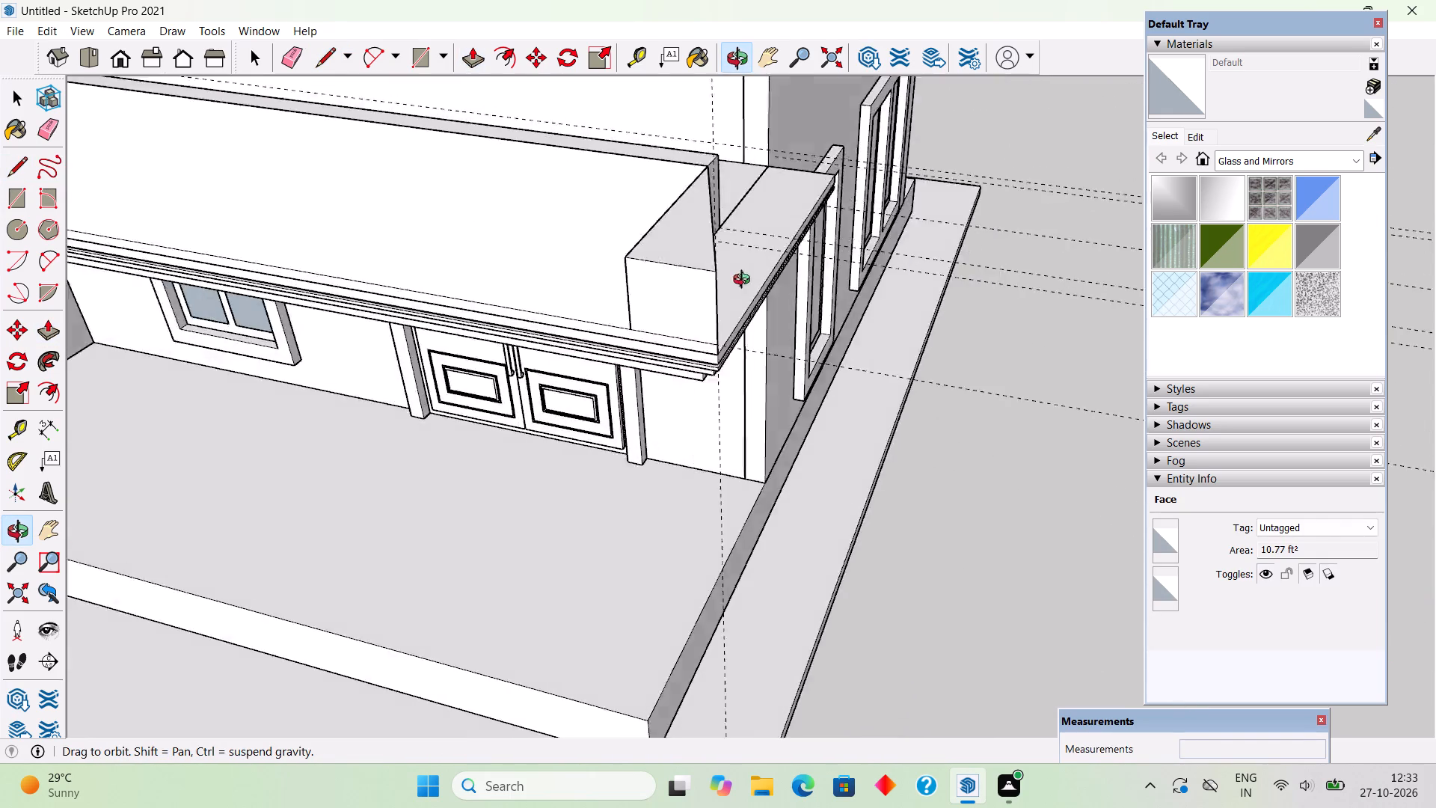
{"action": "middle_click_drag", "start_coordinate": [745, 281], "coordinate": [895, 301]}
Make a group from all the connected roof geometry and open the group for editing.
{"action": "key", "text": "space"}
{"action": "triple_click", "coordinate": [903, 310]}
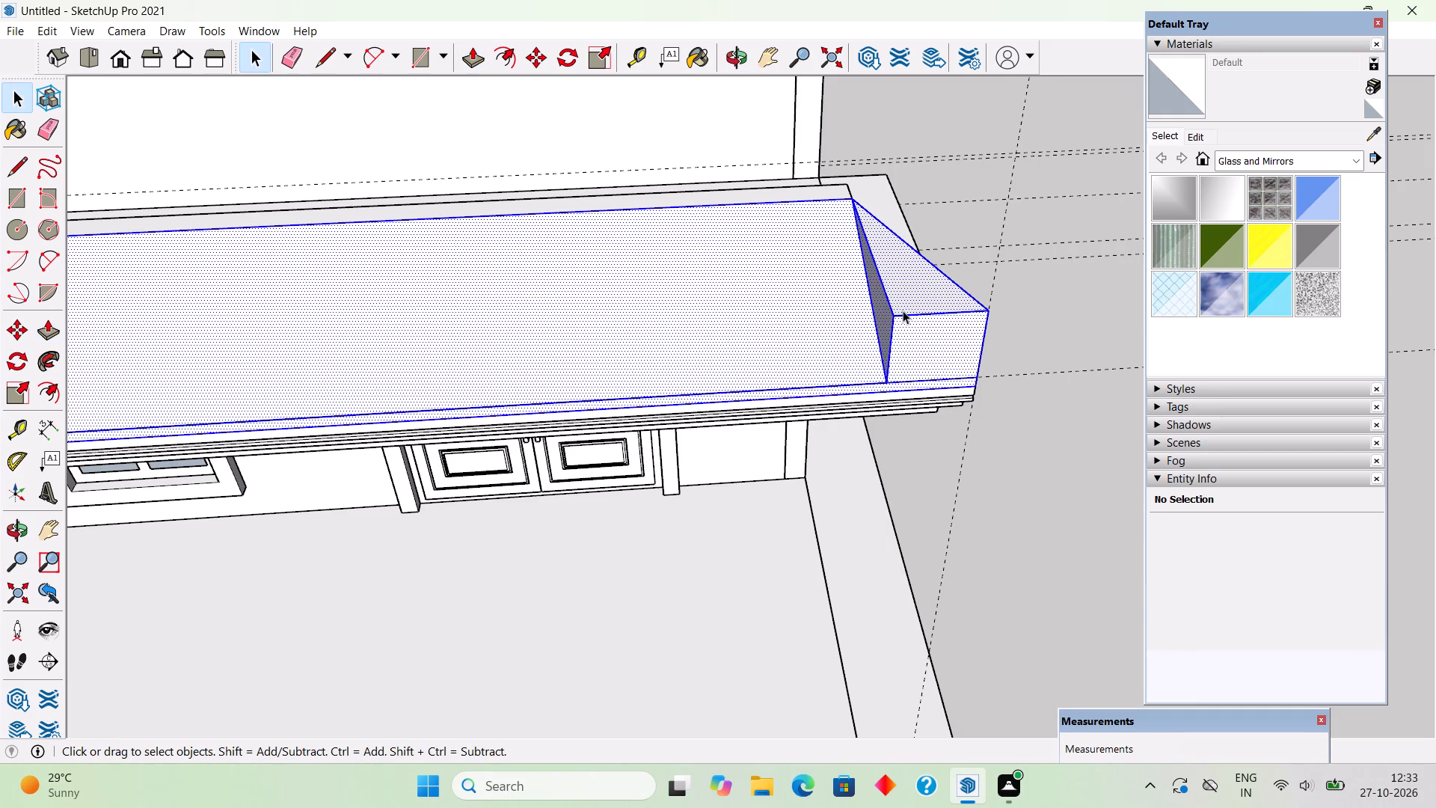
{"action": "right_click", "coordinate": [903, 310]}
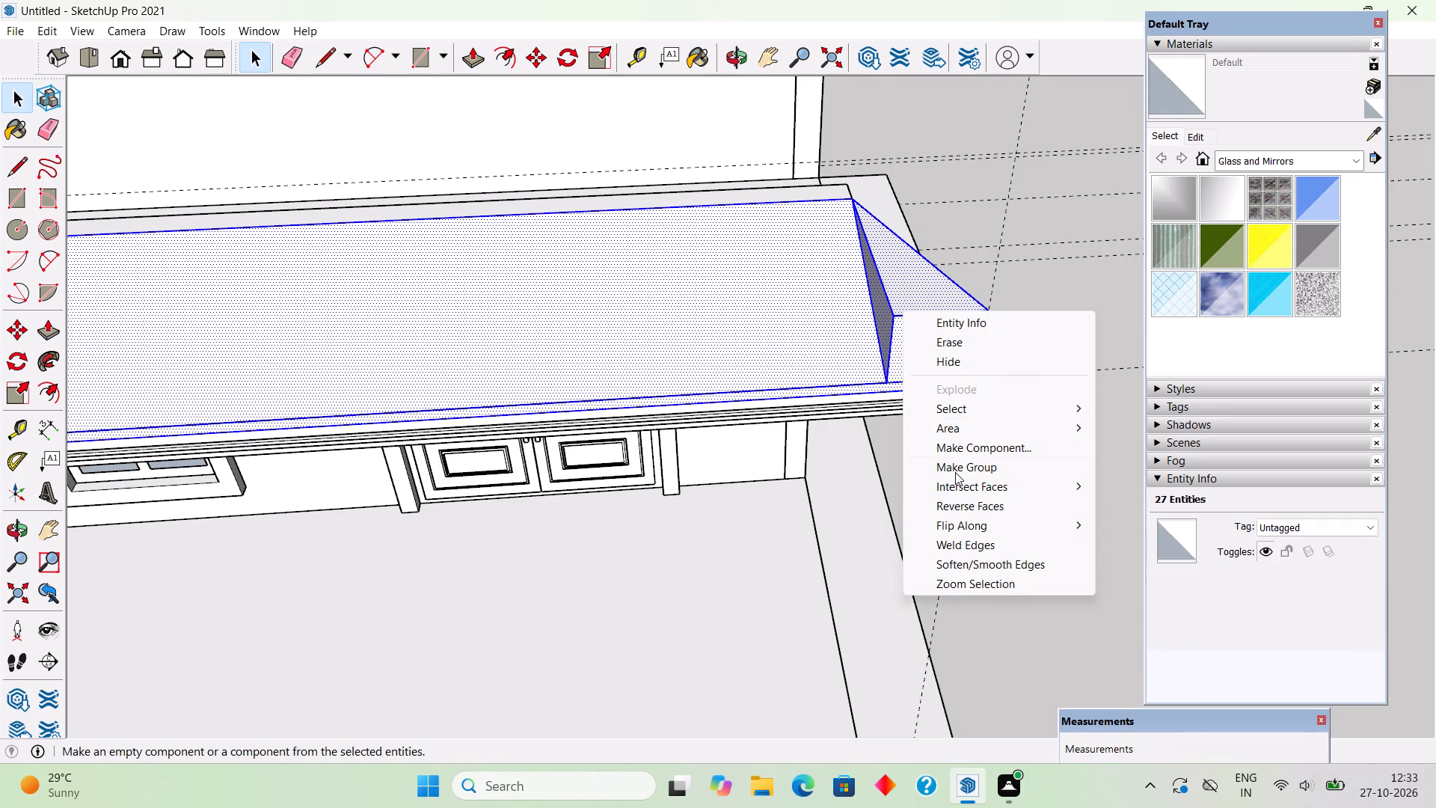
{"action": "left_click", "coordinate": [956, 470]}
{"action": "triple_click", "coordinate": [841, 288]}
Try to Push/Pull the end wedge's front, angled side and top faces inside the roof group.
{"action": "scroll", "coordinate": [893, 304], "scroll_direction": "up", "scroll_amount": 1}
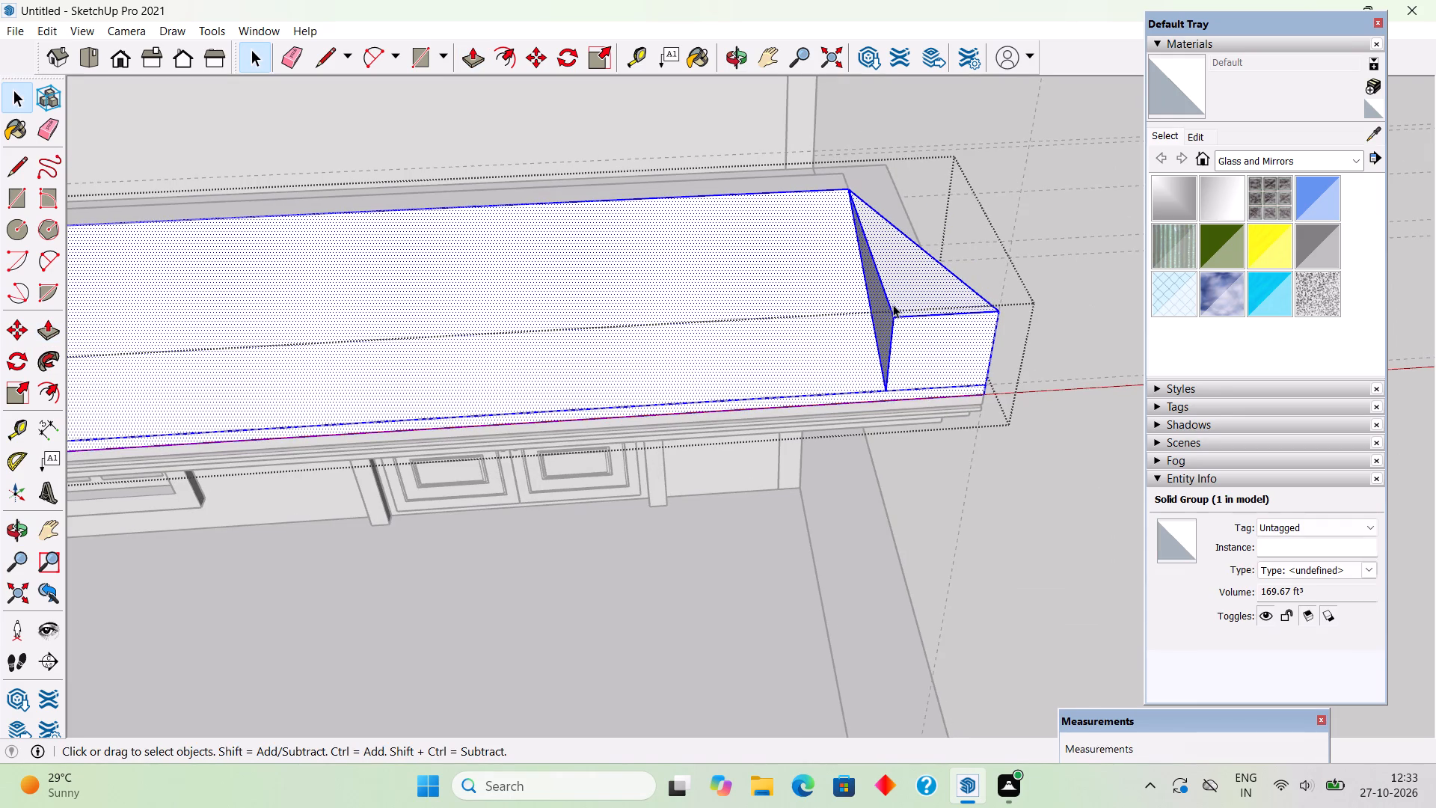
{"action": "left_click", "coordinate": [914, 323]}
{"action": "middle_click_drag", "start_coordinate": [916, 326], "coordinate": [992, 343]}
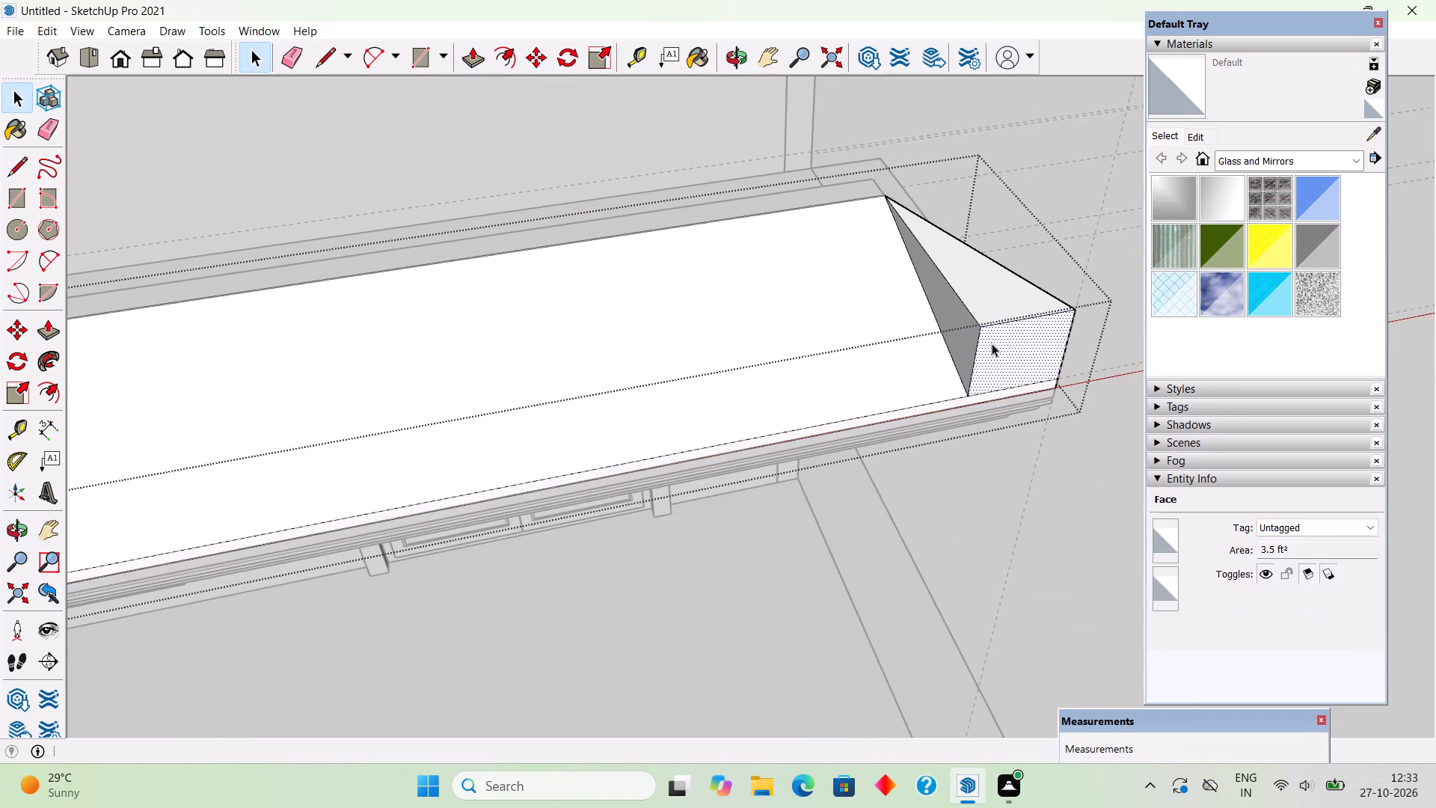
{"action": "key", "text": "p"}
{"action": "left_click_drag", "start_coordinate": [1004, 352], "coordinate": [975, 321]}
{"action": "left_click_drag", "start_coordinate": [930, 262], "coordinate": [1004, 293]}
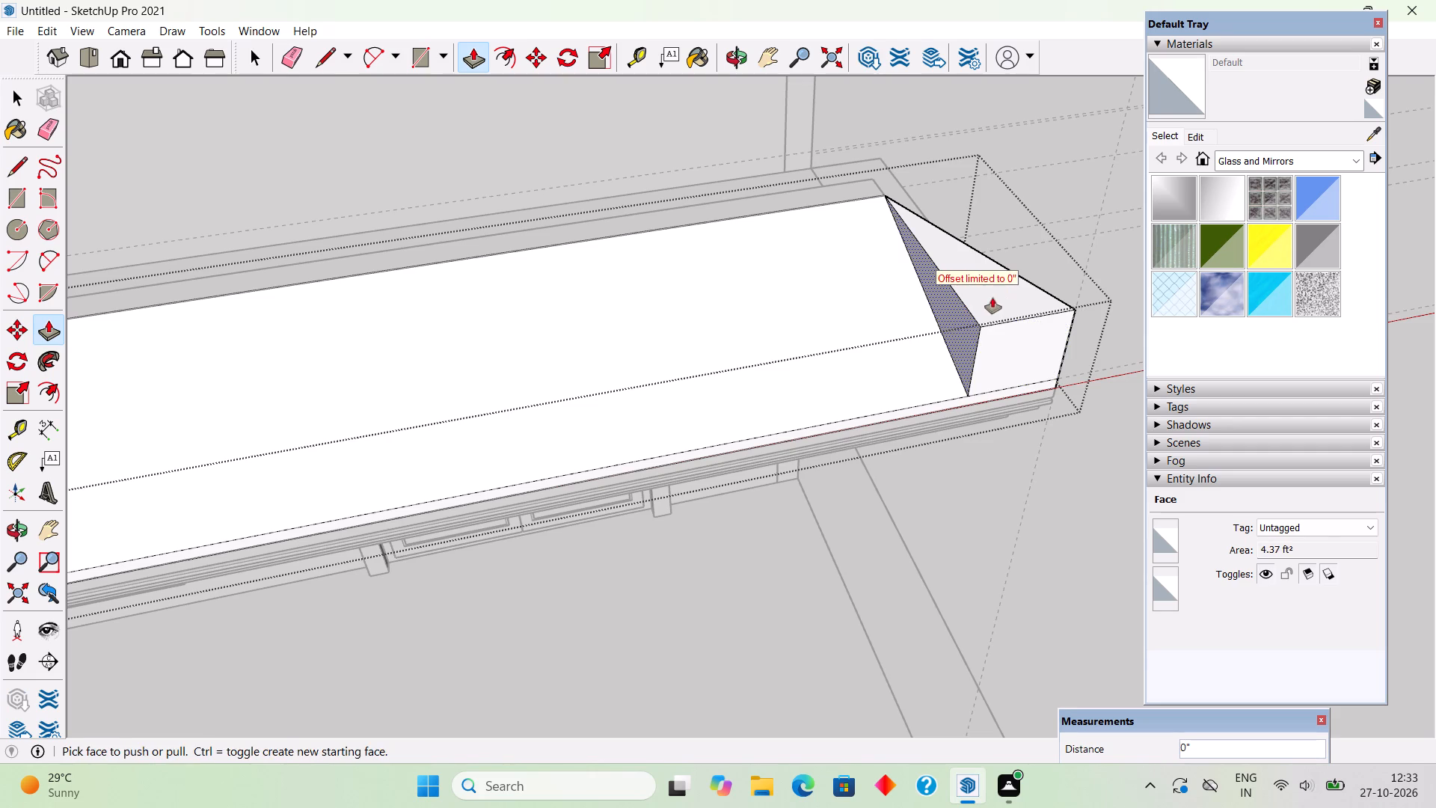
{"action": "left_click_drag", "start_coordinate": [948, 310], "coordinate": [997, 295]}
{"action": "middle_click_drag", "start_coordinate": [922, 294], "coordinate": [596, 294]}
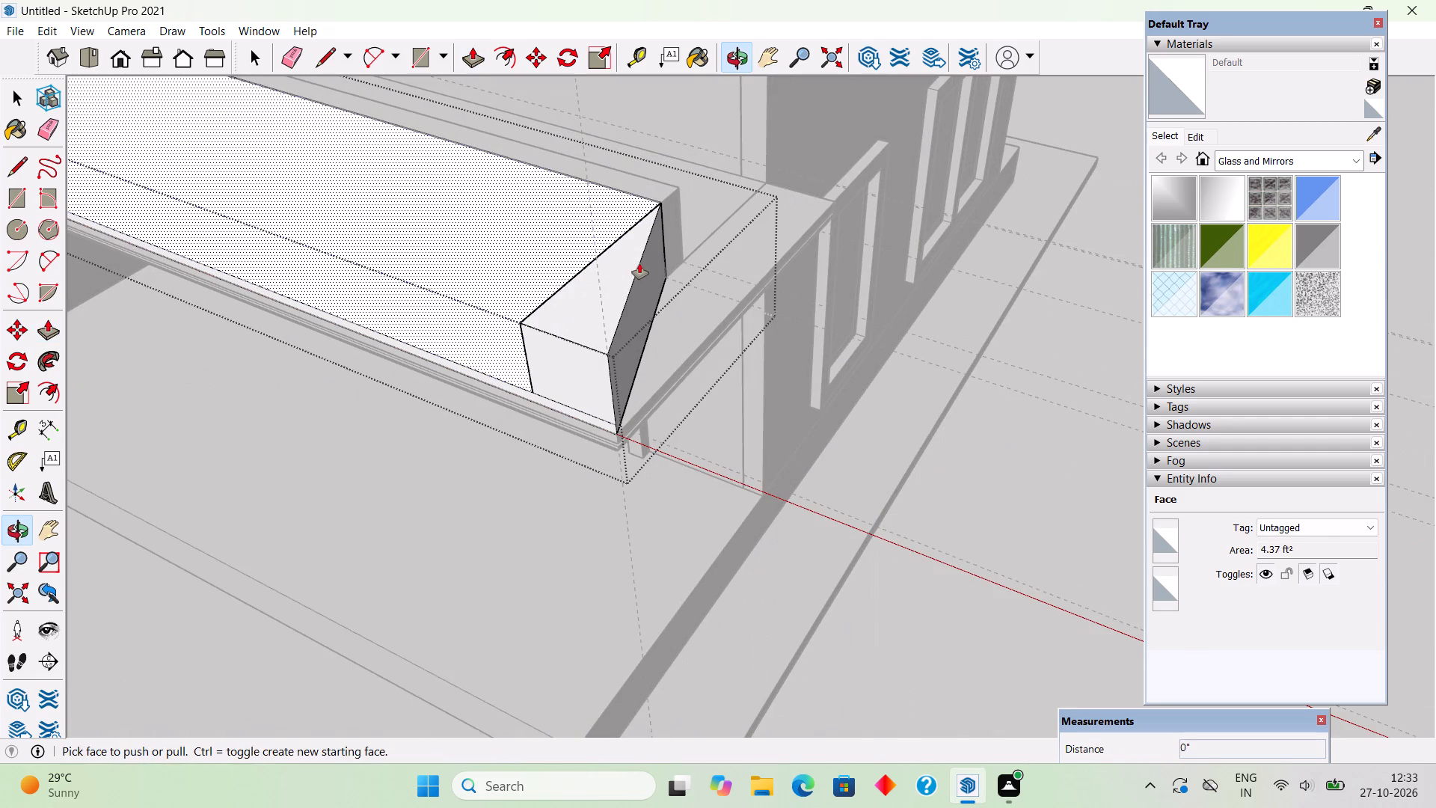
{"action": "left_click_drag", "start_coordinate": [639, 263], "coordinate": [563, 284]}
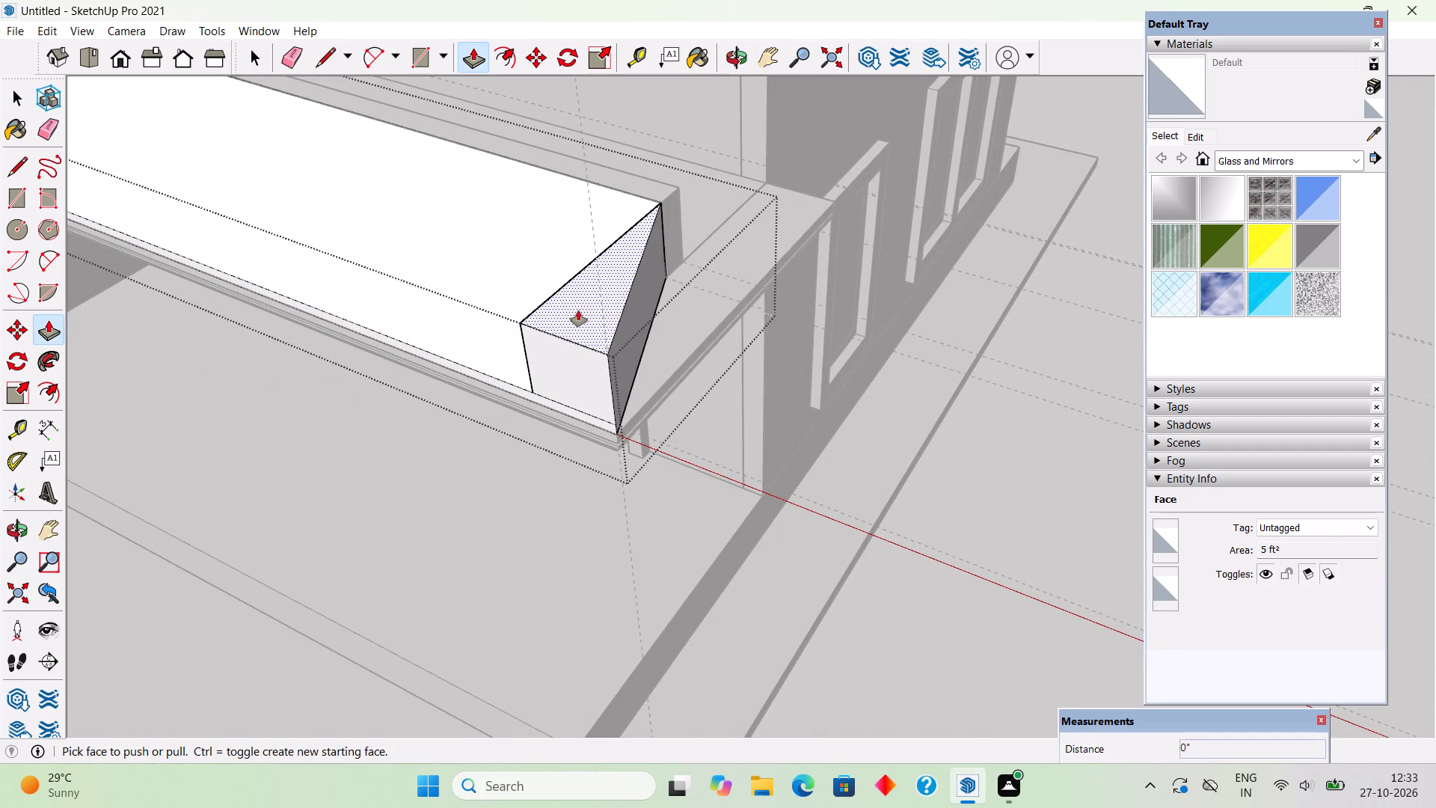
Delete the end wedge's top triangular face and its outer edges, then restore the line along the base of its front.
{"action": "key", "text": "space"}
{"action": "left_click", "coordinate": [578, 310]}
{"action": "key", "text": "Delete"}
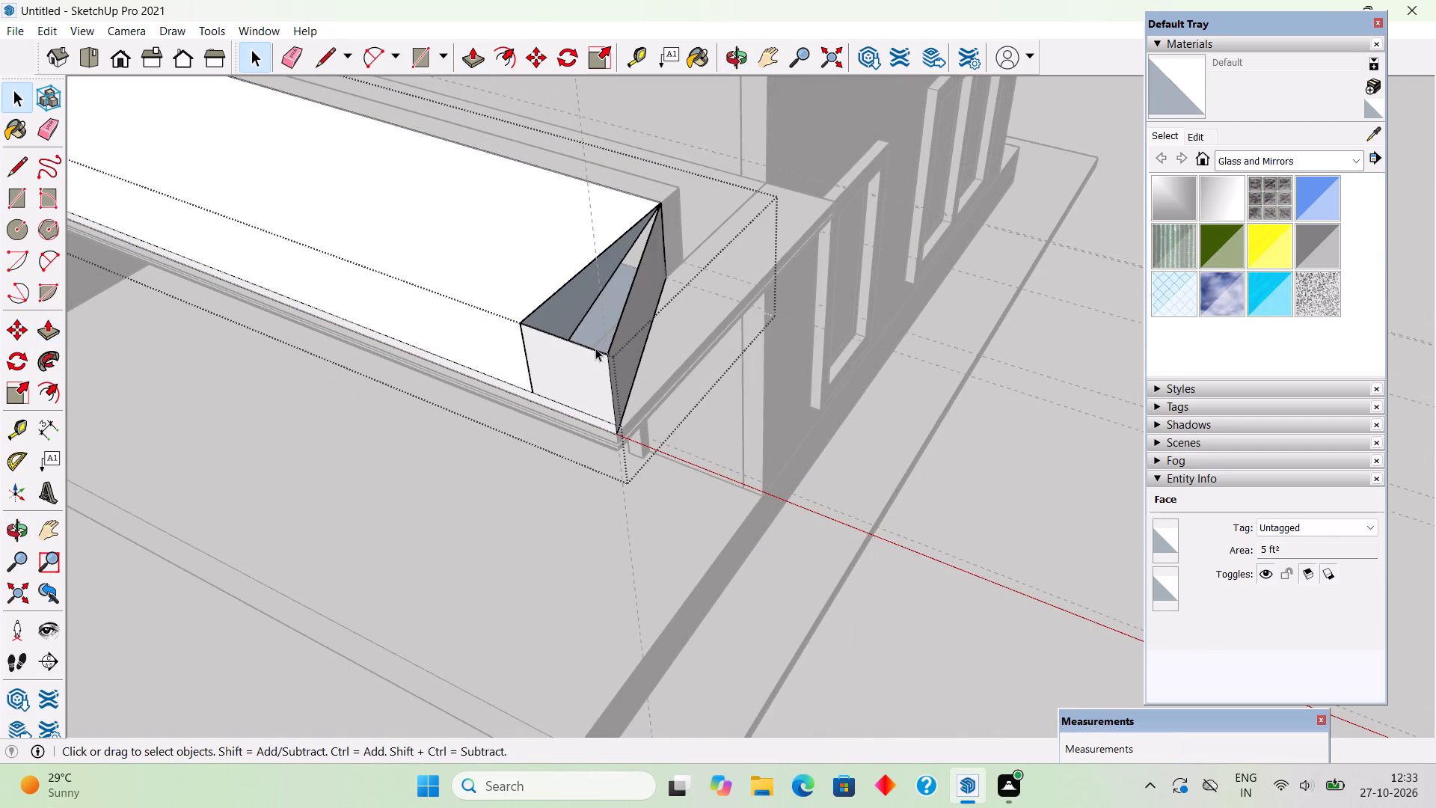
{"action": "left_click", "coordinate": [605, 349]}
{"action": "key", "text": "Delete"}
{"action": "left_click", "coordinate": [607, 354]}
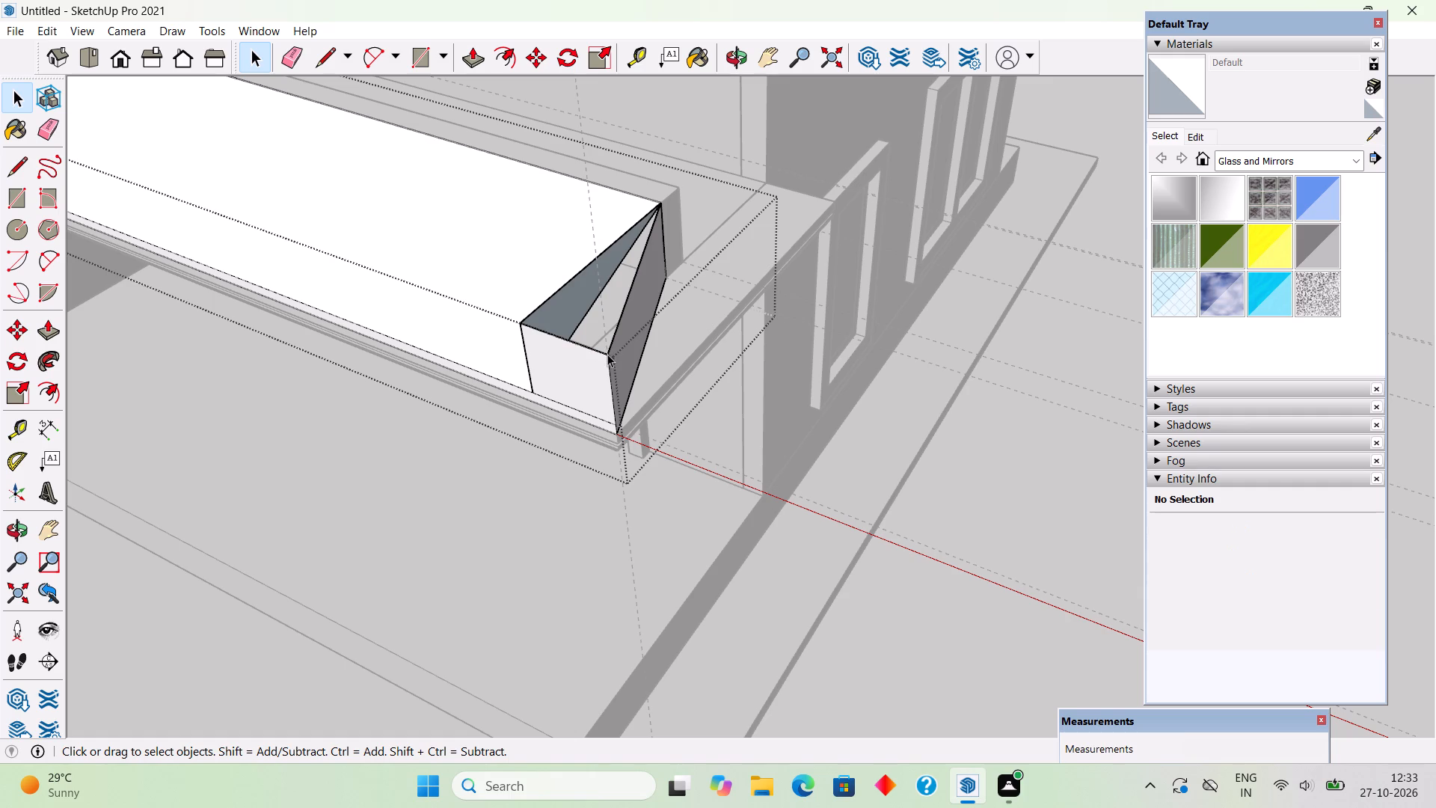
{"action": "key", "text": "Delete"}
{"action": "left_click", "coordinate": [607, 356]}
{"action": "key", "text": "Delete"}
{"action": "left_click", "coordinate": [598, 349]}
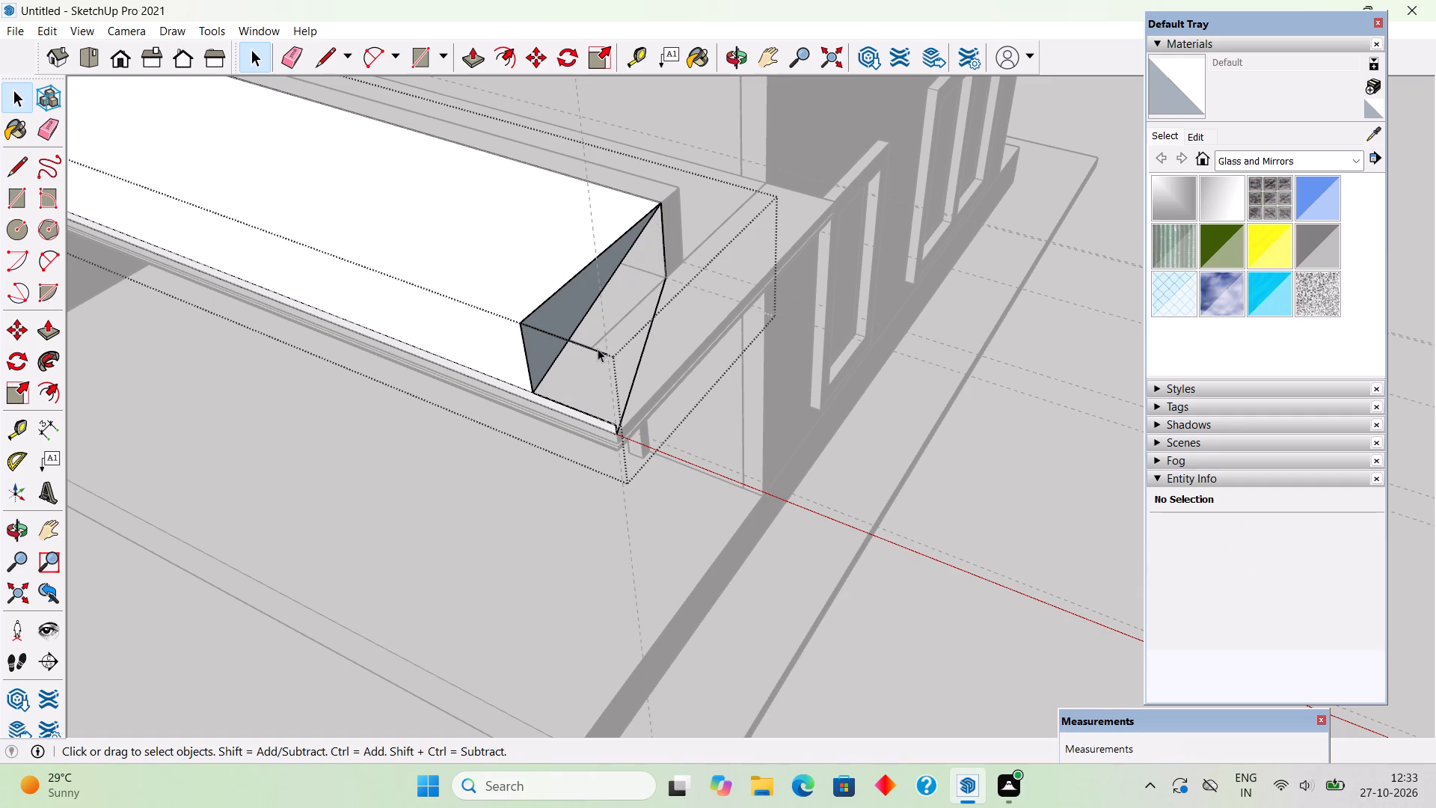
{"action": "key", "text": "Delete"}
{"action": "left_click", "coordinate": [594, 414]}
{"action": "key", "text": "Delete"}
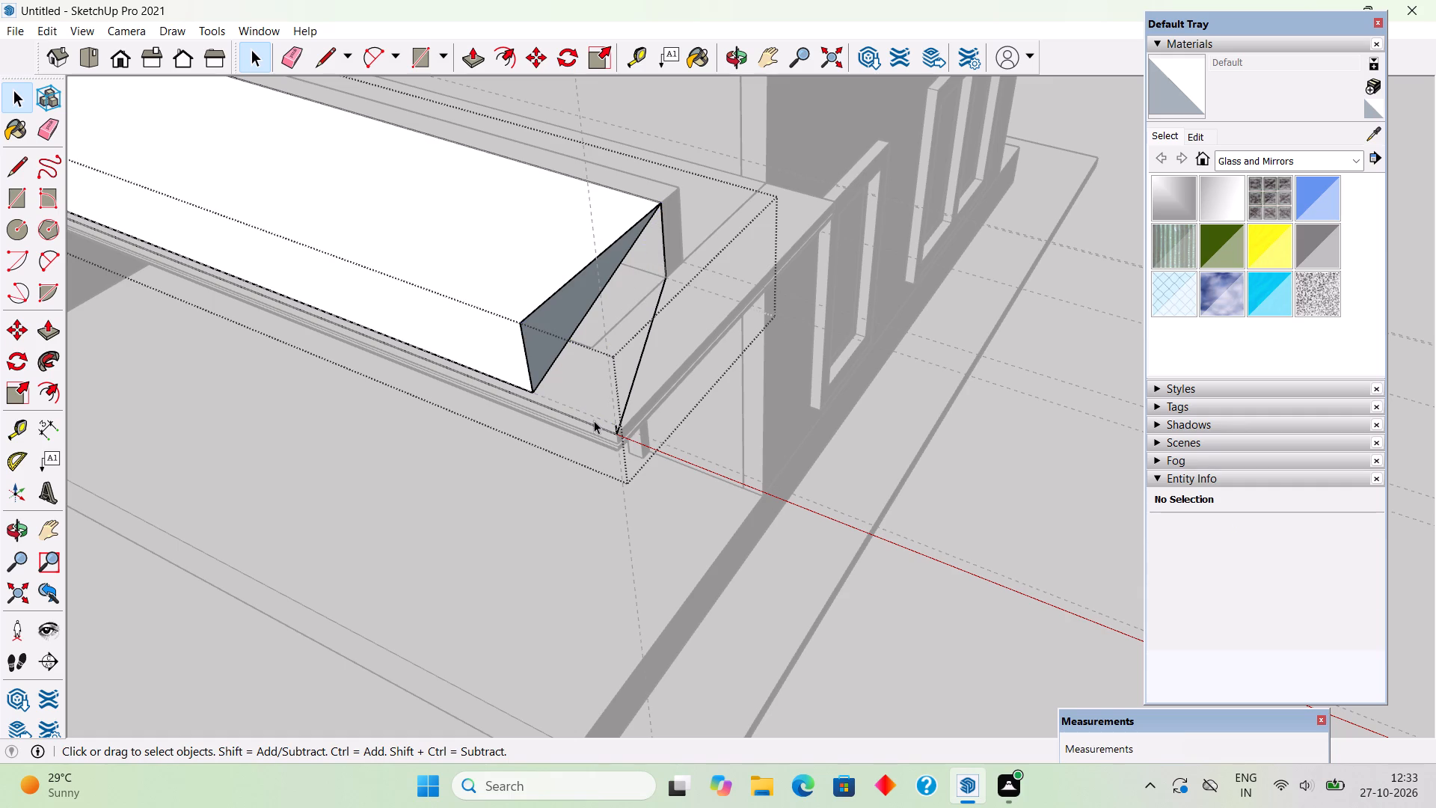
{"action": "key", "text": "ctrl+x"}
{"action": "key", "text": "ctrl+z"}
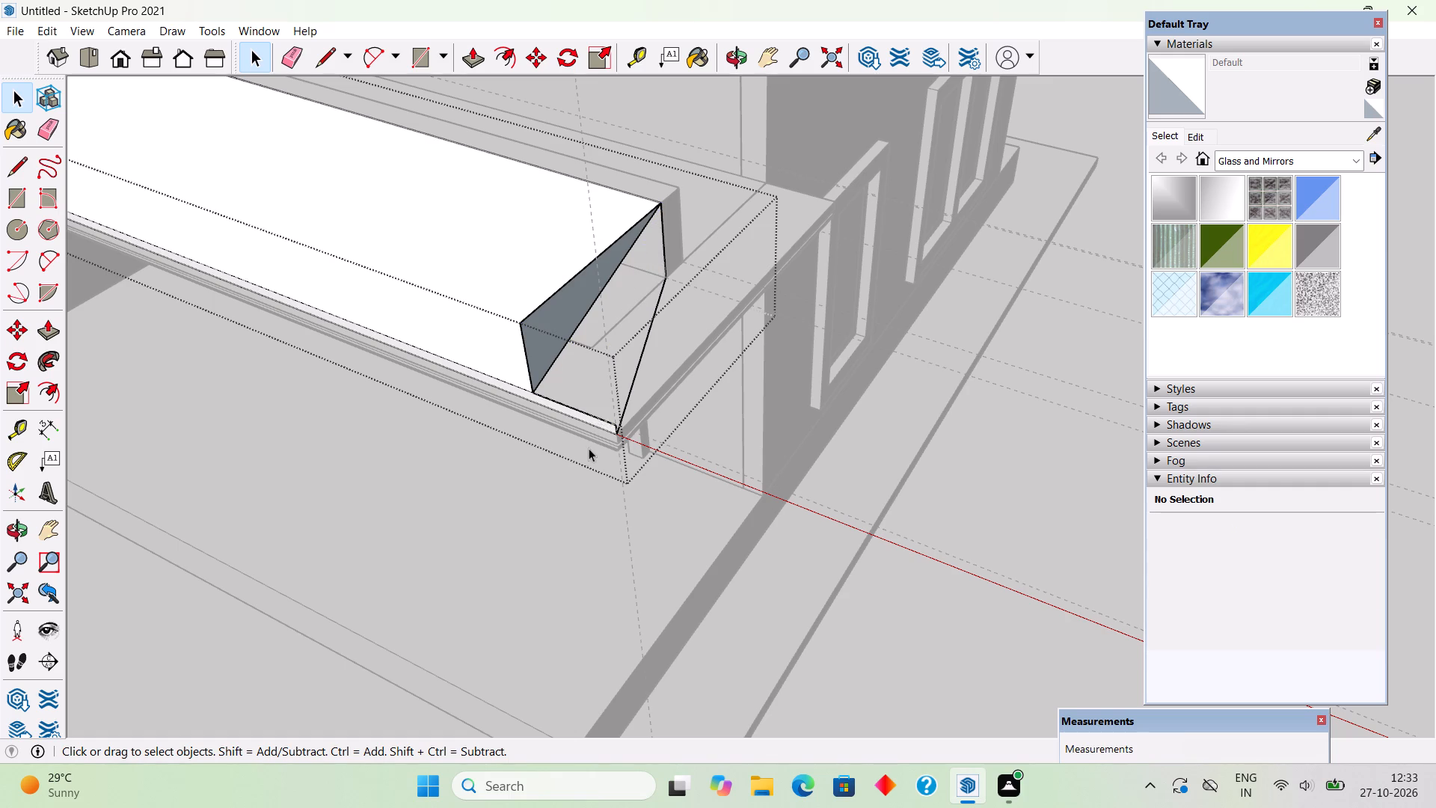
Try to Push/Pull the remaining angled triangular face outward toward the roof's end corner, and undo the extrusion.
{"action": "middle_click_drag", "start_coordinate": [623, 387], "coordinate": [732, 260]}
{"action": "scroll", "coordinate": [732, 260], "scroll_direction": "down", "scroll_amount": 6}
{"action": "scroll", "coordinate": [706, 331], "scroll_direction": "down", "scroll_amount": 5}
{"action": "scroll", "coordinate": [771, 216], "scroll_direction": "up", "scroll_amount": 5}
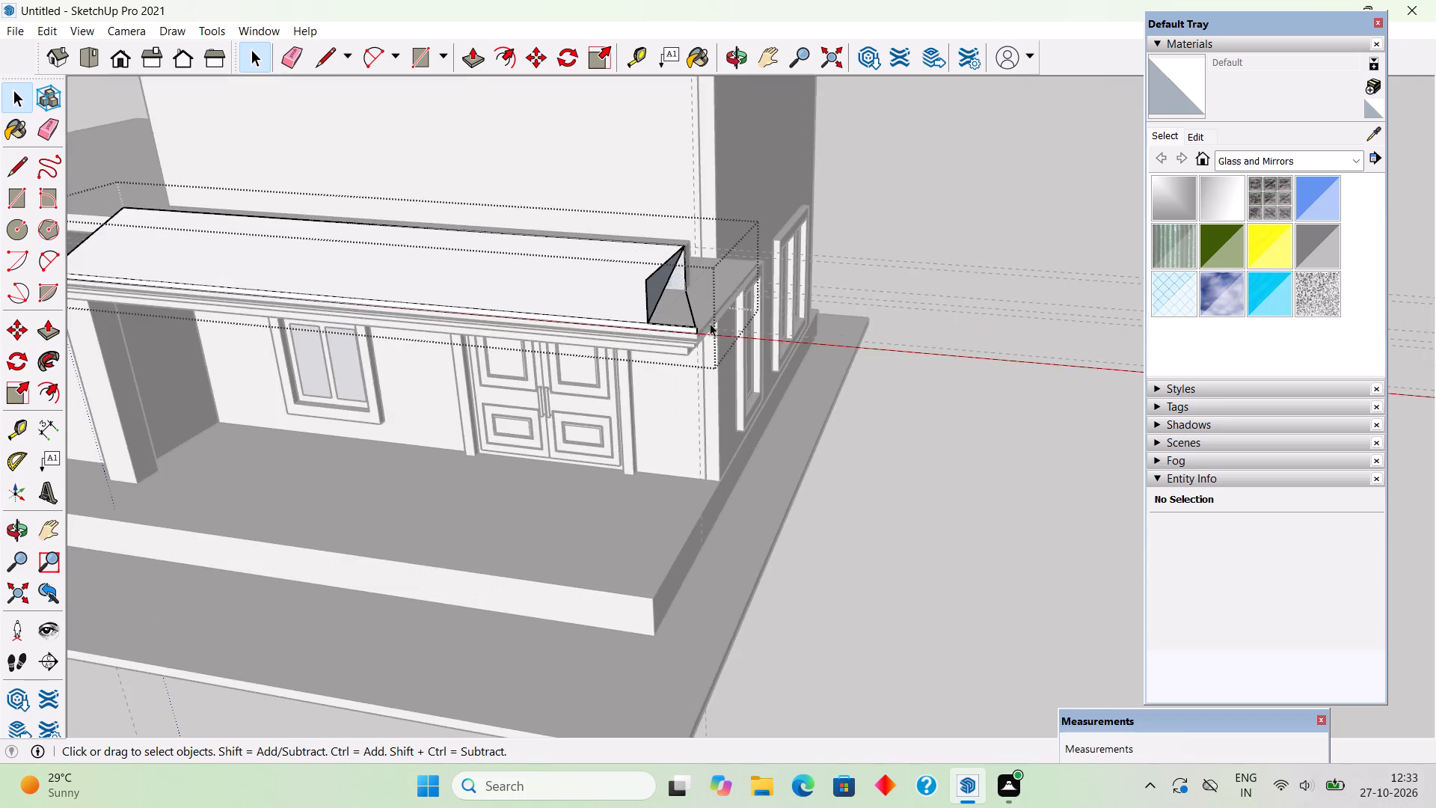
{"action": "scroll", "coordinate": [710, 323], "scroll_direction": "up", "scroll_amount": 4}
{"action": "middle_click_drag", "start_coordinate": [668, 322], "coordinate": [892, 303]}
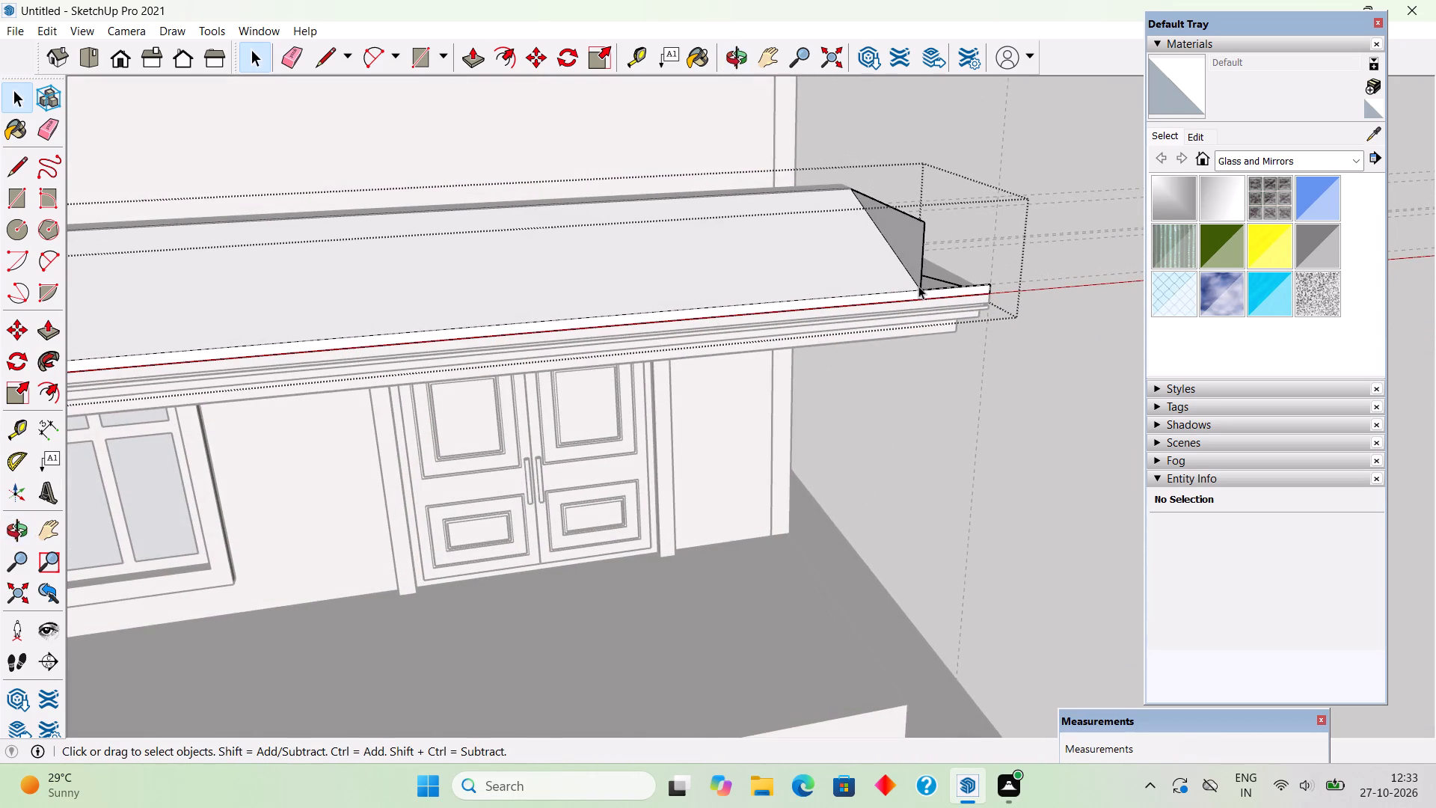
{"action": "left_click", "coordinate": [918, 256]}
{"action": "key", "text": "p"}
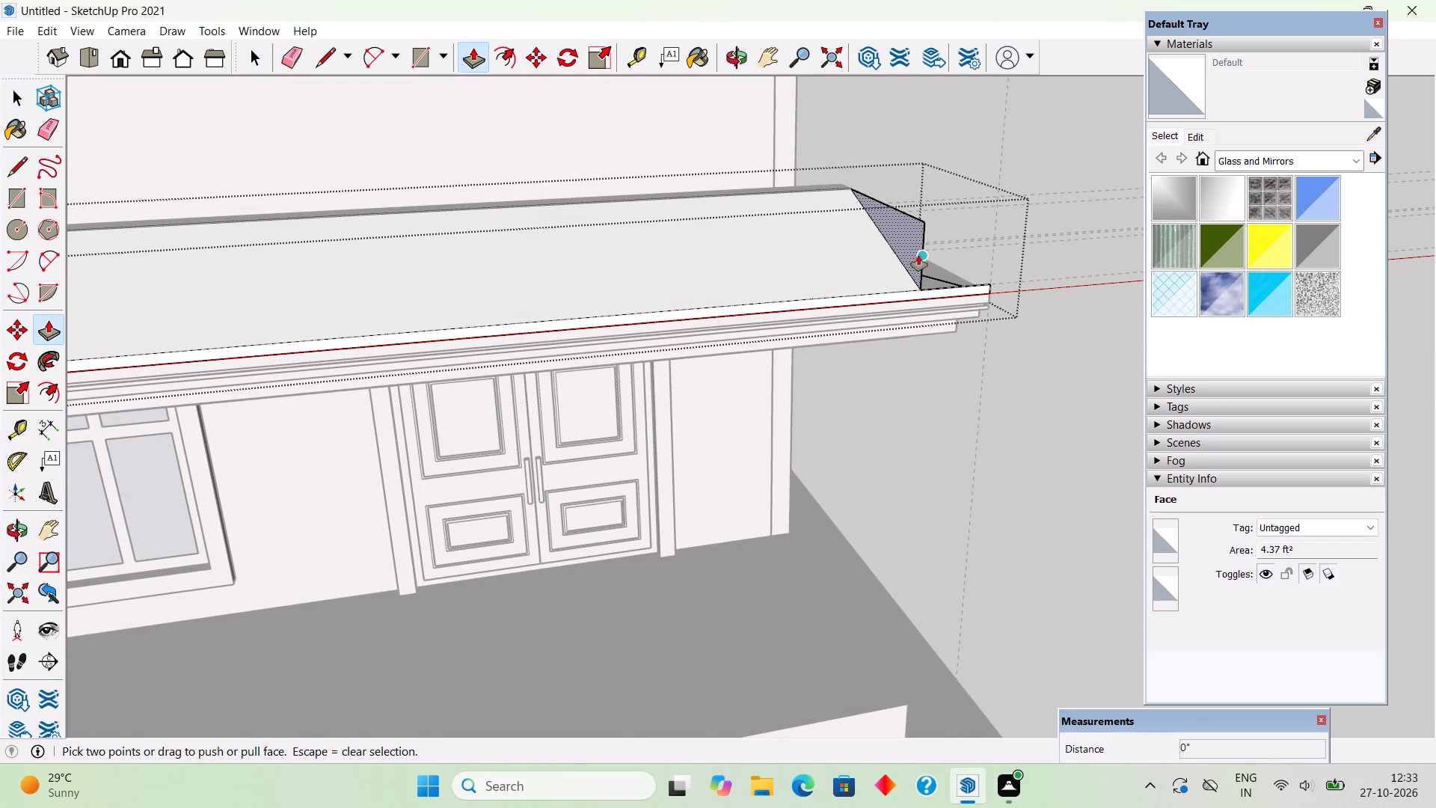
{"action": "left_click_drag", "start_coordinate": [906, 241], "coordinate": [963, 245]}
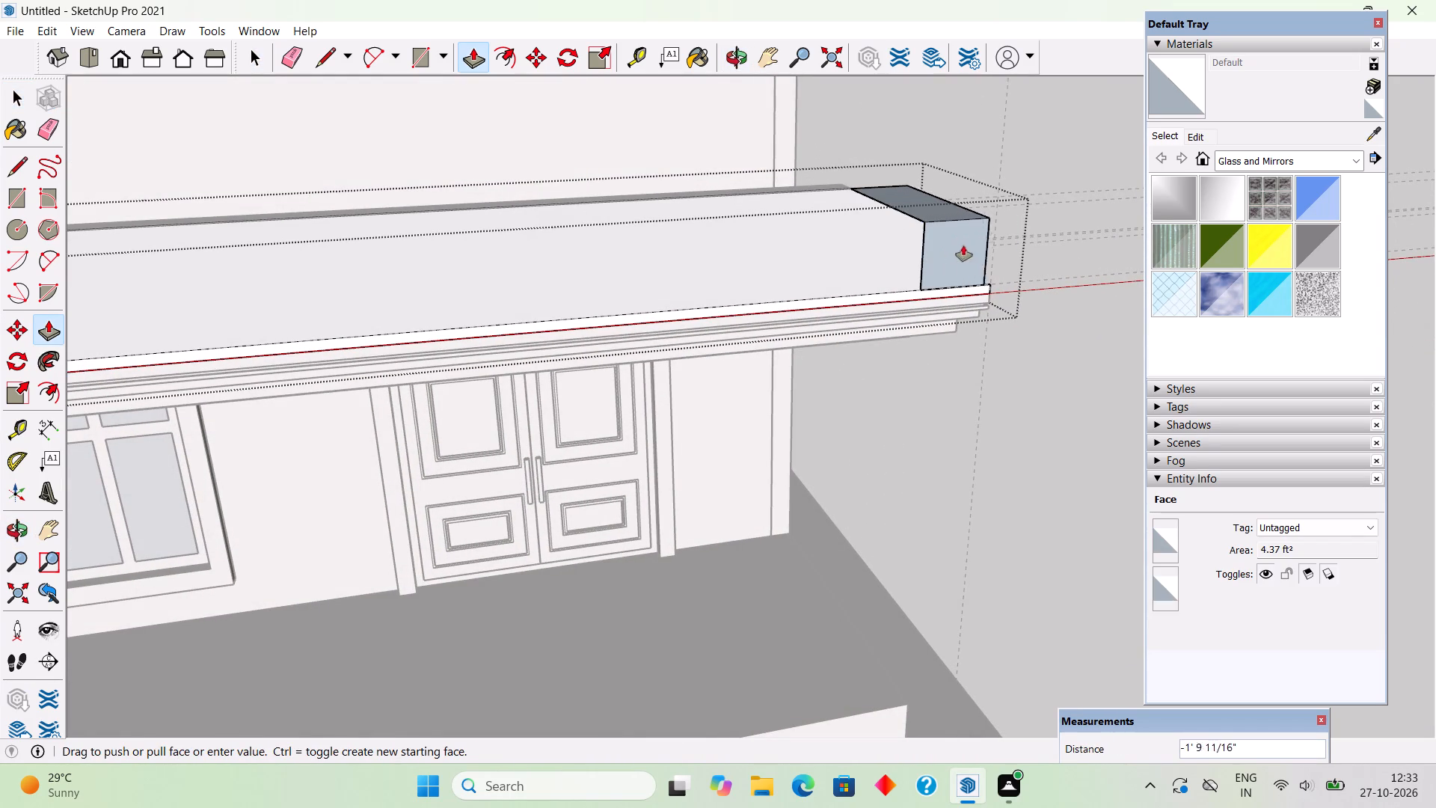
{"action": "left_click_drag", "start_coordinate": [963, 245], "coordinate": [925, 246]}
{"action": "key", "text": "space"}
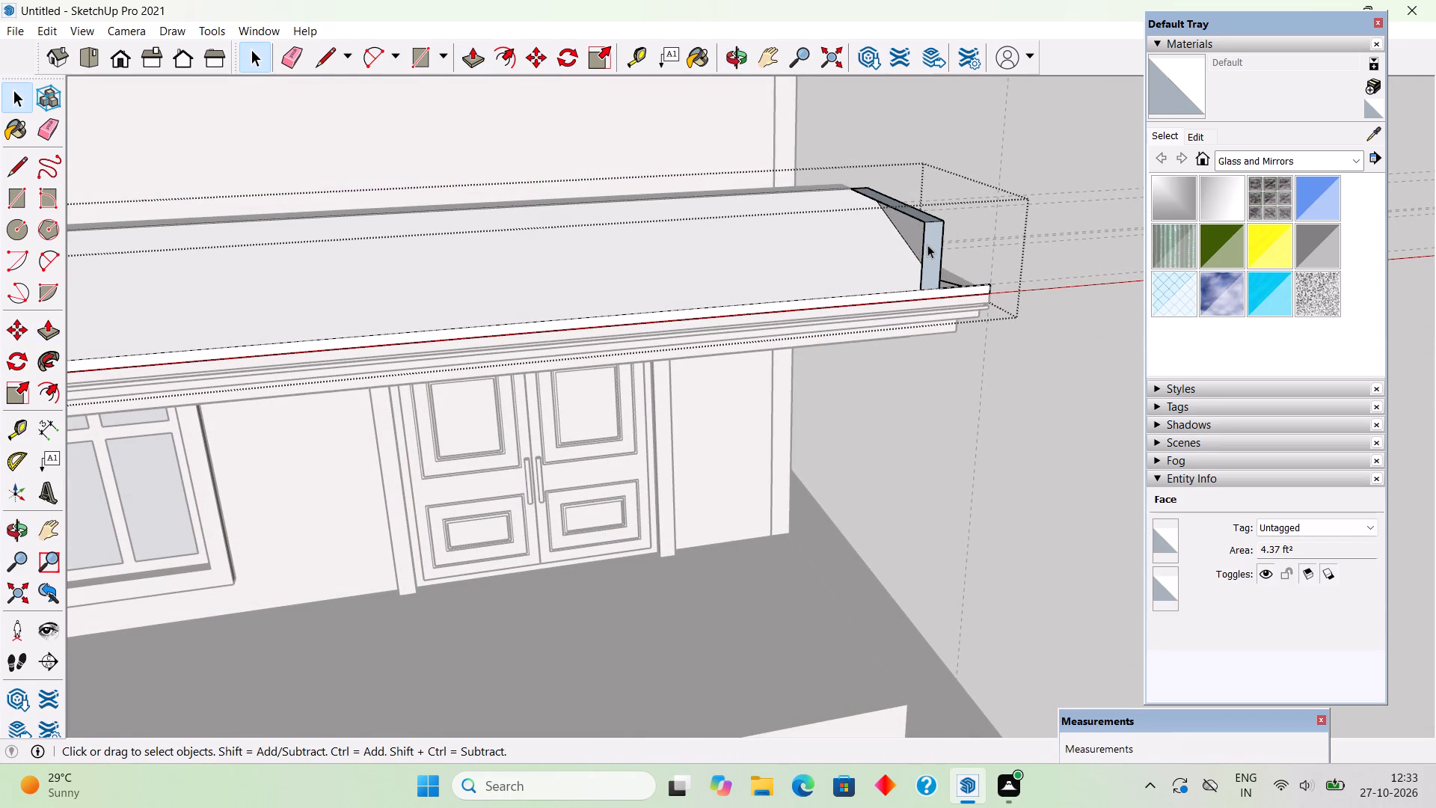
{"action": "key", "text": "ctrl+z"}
Examine the opened end of the roof group from several angles.
{"action": "middle_click_drag", "start_coordinate": [753, 271], "coordinate": [429, 284]}
{"action": "scroll", "coordinate": [429, 284], "scroll_direction": "up", "scroll_amount": 1}
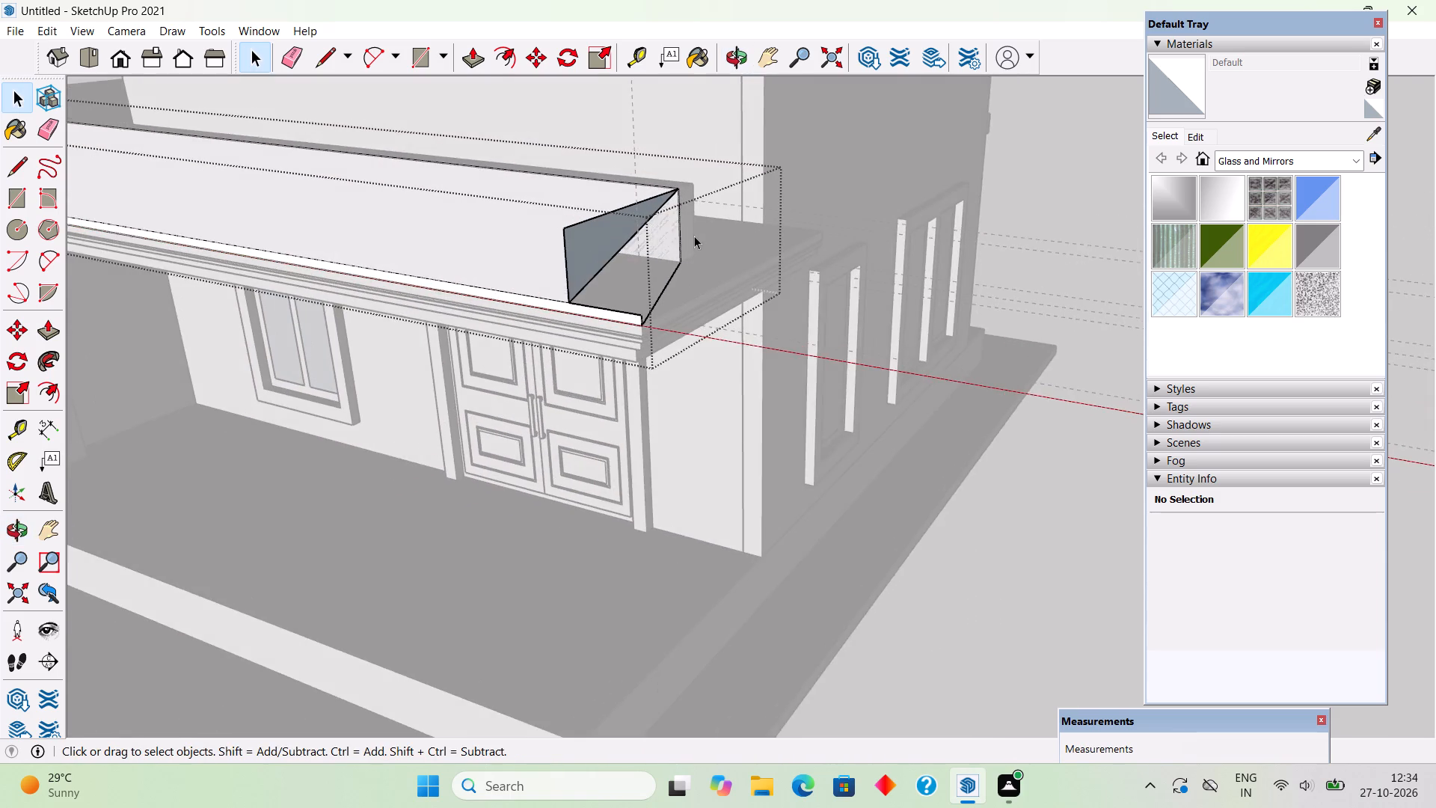
{"action": "scroll", "coordinate": [695, 236], "scroll_direction": "up", "scroll_amount": 5}
{"action": "middle_click_drag", "start_coordinate": [639, 223], "coordinate": [551, 257]}
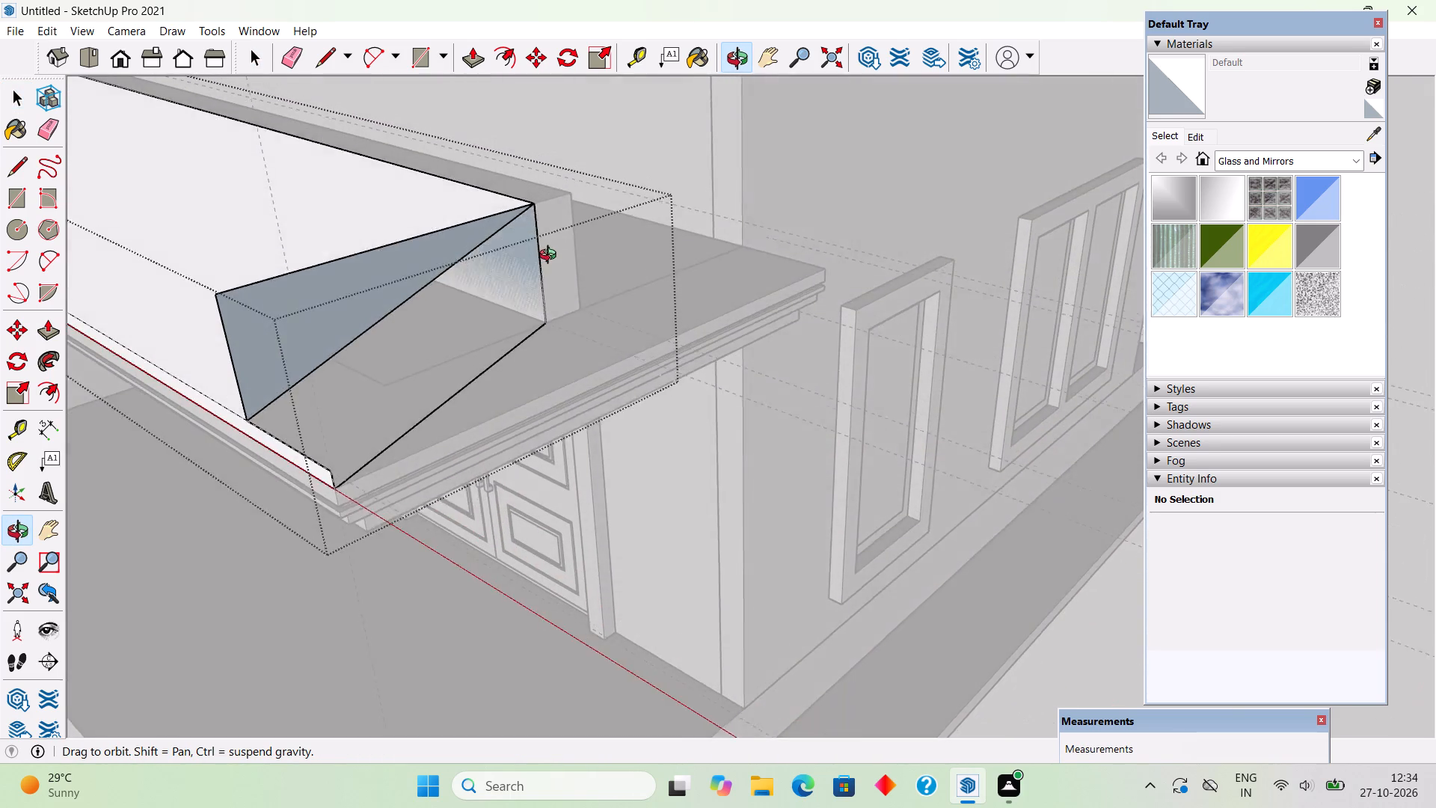
{"action": "middle_click_drag", "start_coordinate": [551, 257], "coordinate": [562, 269]}
{"action": "scroll", "coordinate": [220, 489], "scroll_direction": "up", "scroll_amount": 6}
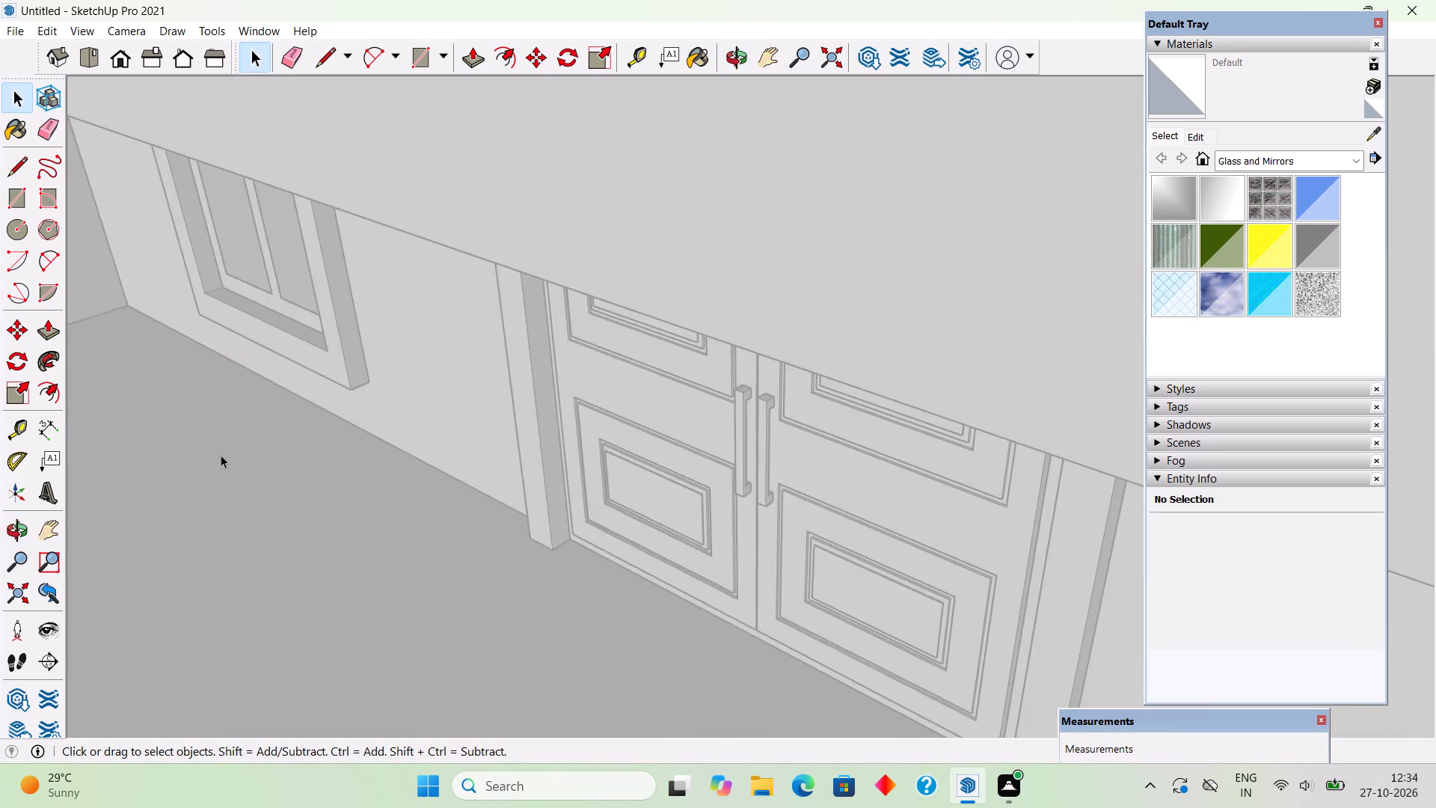
{"action": "scroll", "coordinate": [236, 443], "scroll_direction": "down", "scroll_amount": 8}
{"action": "middle_click_drag", "start_coordinate": [270, 432], "coordinate": [438, 401]}
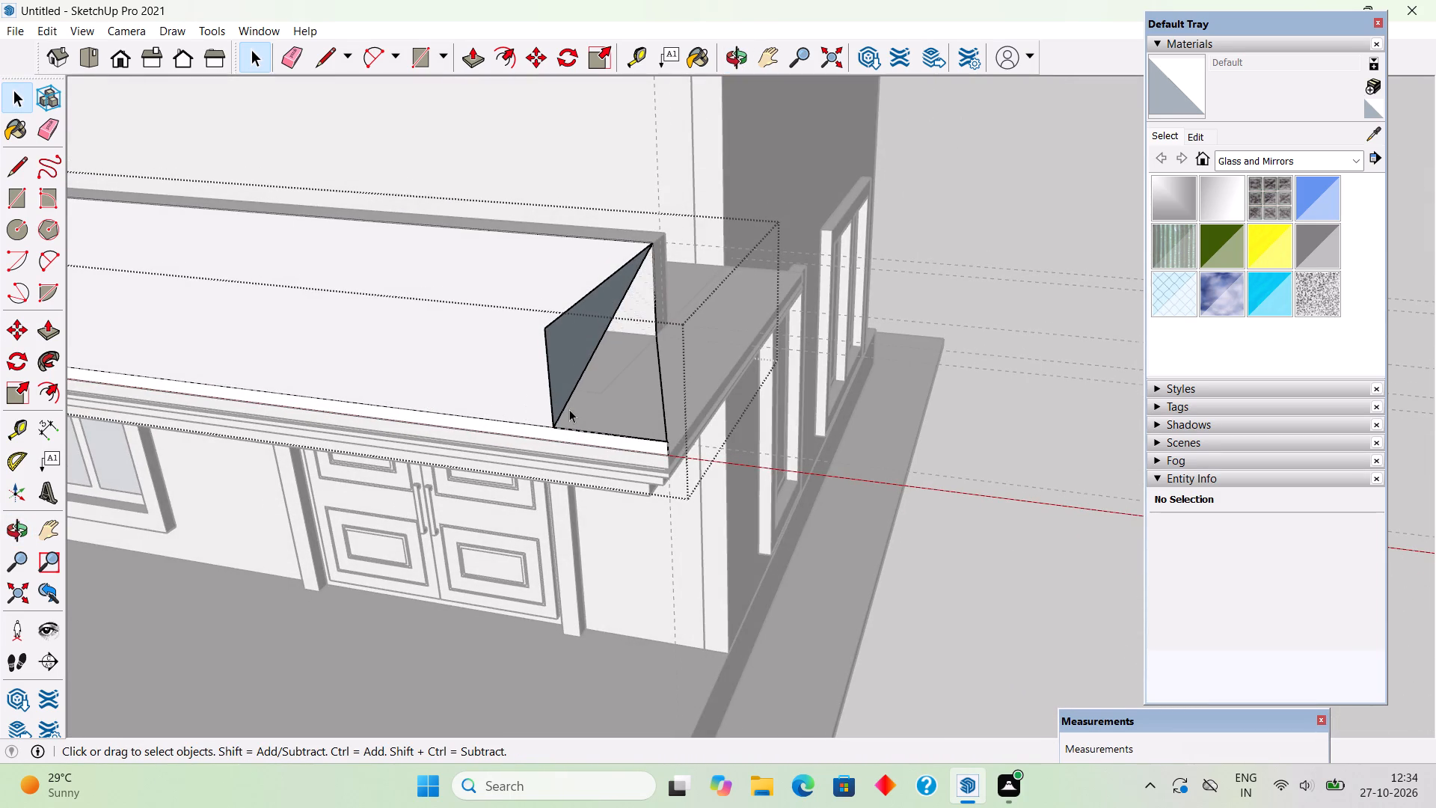
{"action": "scroll", "coordinate": [569, 409], "scroll_direction": "up", "scroll_amount": 1}
{"action": "middle_click_drag", "start_coordinate": [576, 403], "coordinate": [610, 405]}
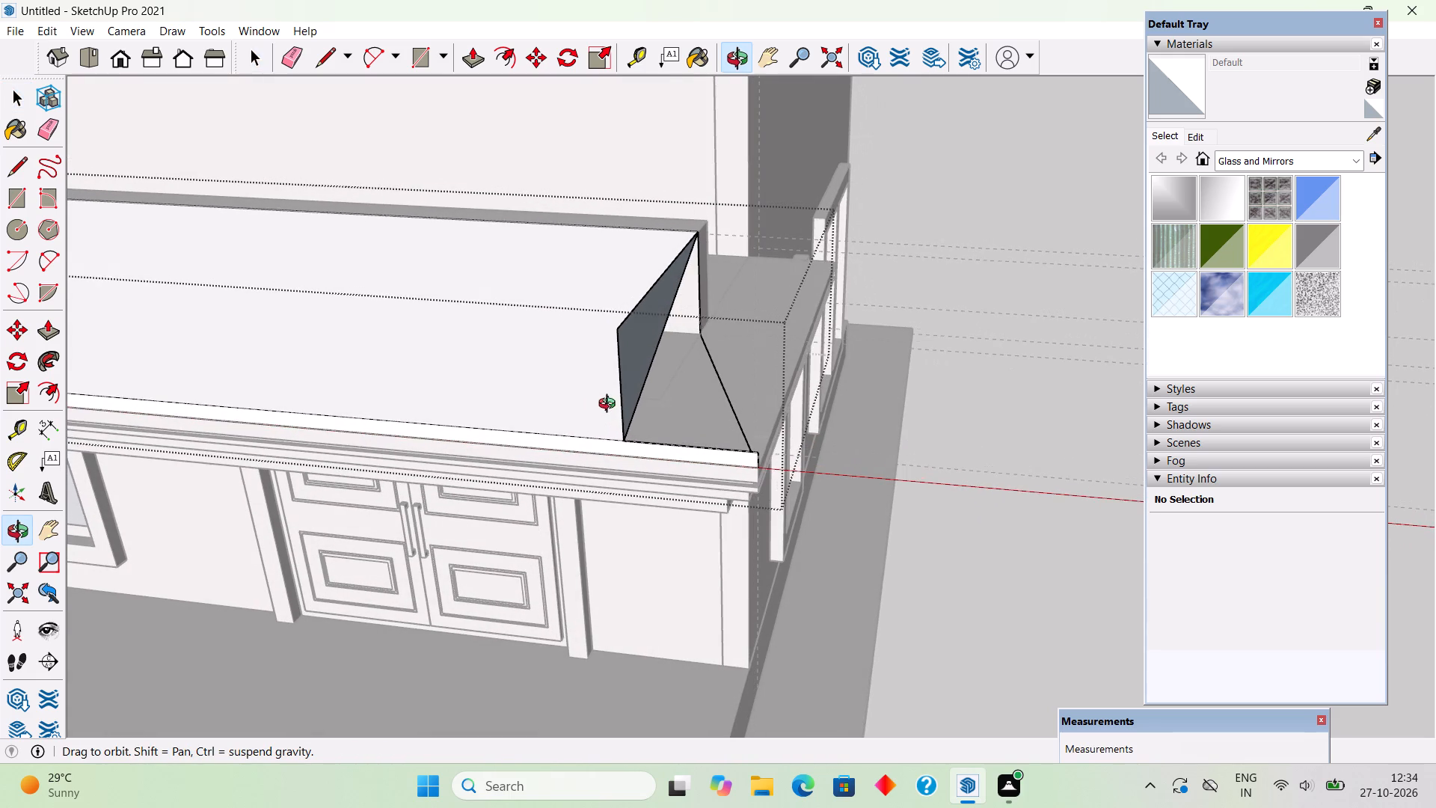
{"action": "middle_click_drag", "start_coordinate": [610, 405], "coordinate": [611, 406]}
{"action": "scroll", "coordinate": [616, 410], "scroll_direction": "down", "scroll_amount": 1}
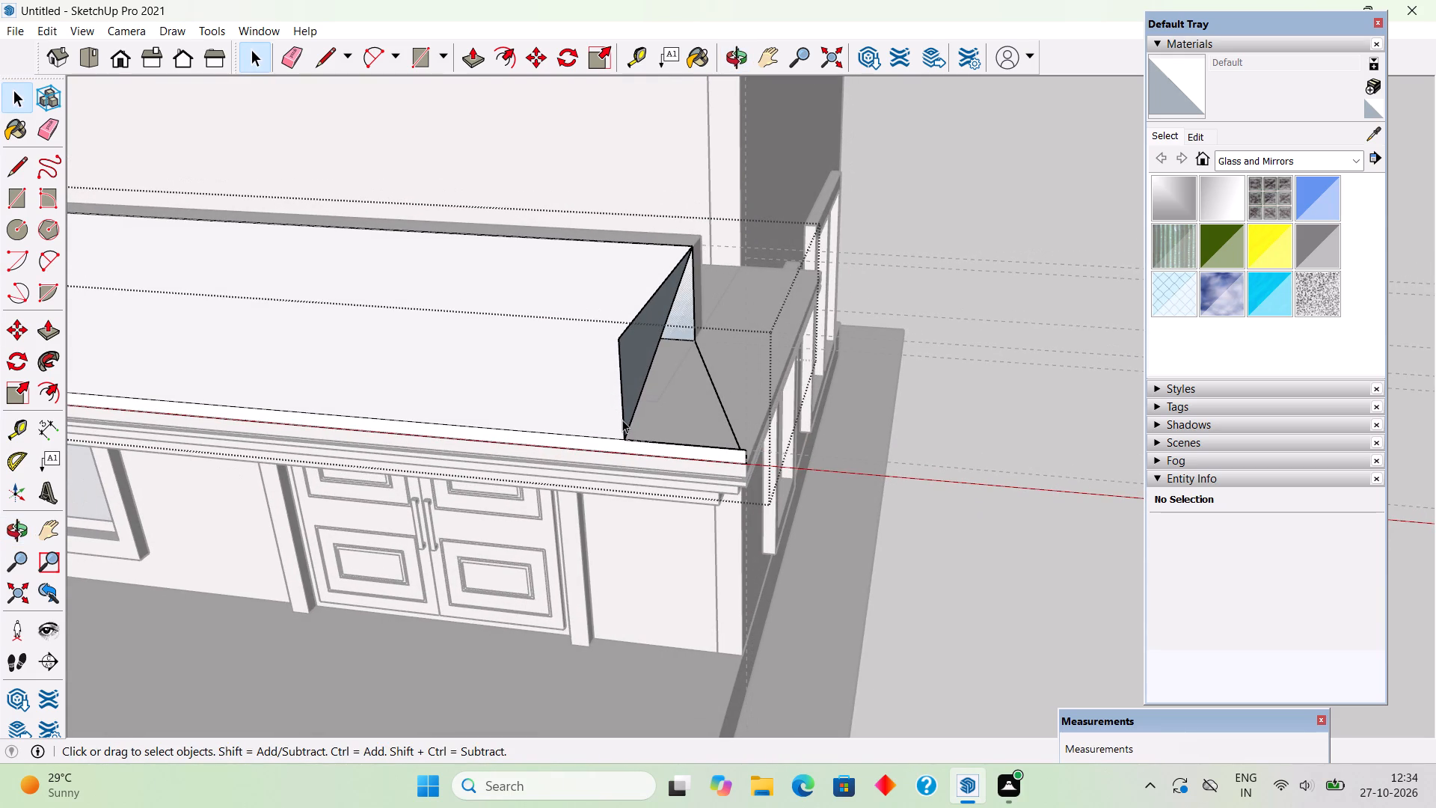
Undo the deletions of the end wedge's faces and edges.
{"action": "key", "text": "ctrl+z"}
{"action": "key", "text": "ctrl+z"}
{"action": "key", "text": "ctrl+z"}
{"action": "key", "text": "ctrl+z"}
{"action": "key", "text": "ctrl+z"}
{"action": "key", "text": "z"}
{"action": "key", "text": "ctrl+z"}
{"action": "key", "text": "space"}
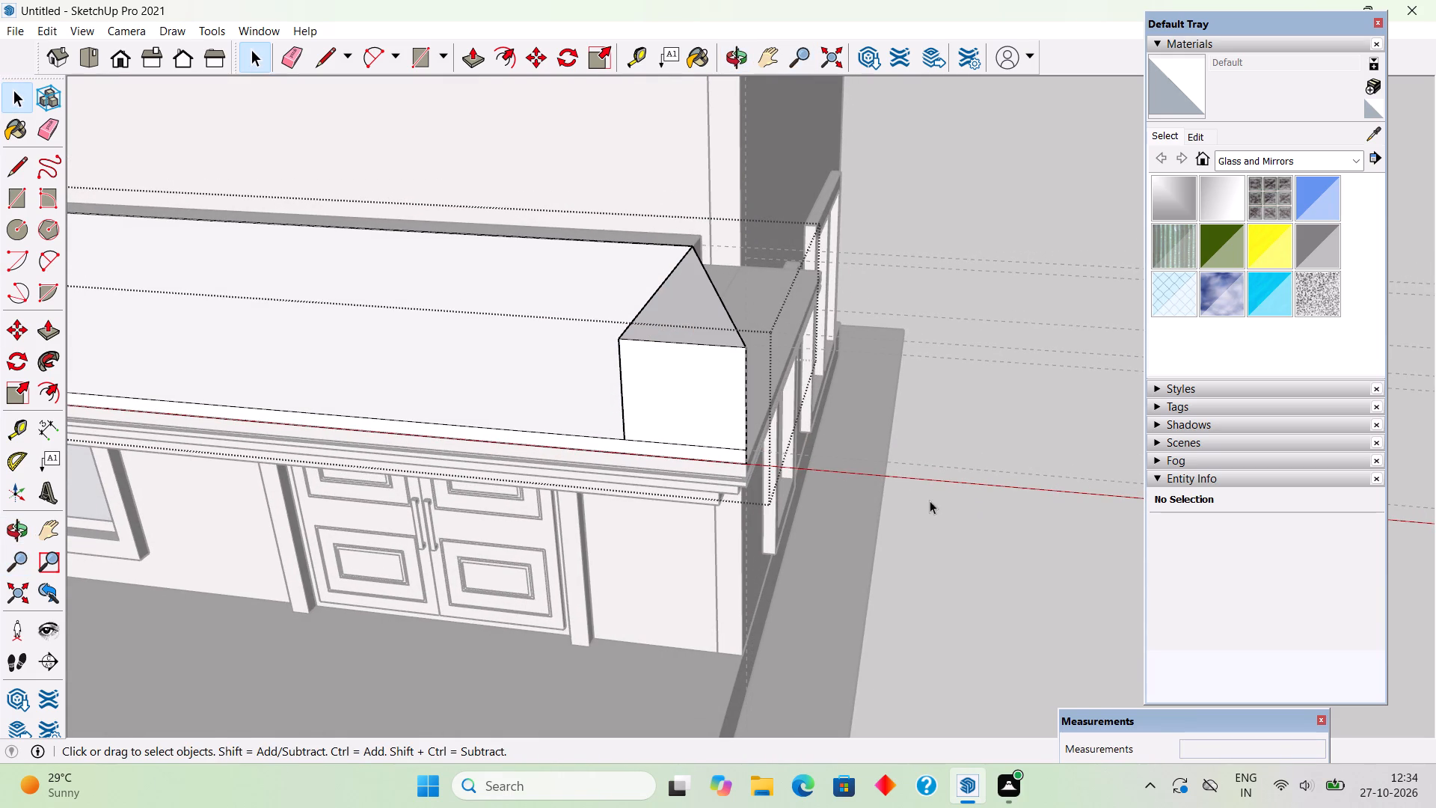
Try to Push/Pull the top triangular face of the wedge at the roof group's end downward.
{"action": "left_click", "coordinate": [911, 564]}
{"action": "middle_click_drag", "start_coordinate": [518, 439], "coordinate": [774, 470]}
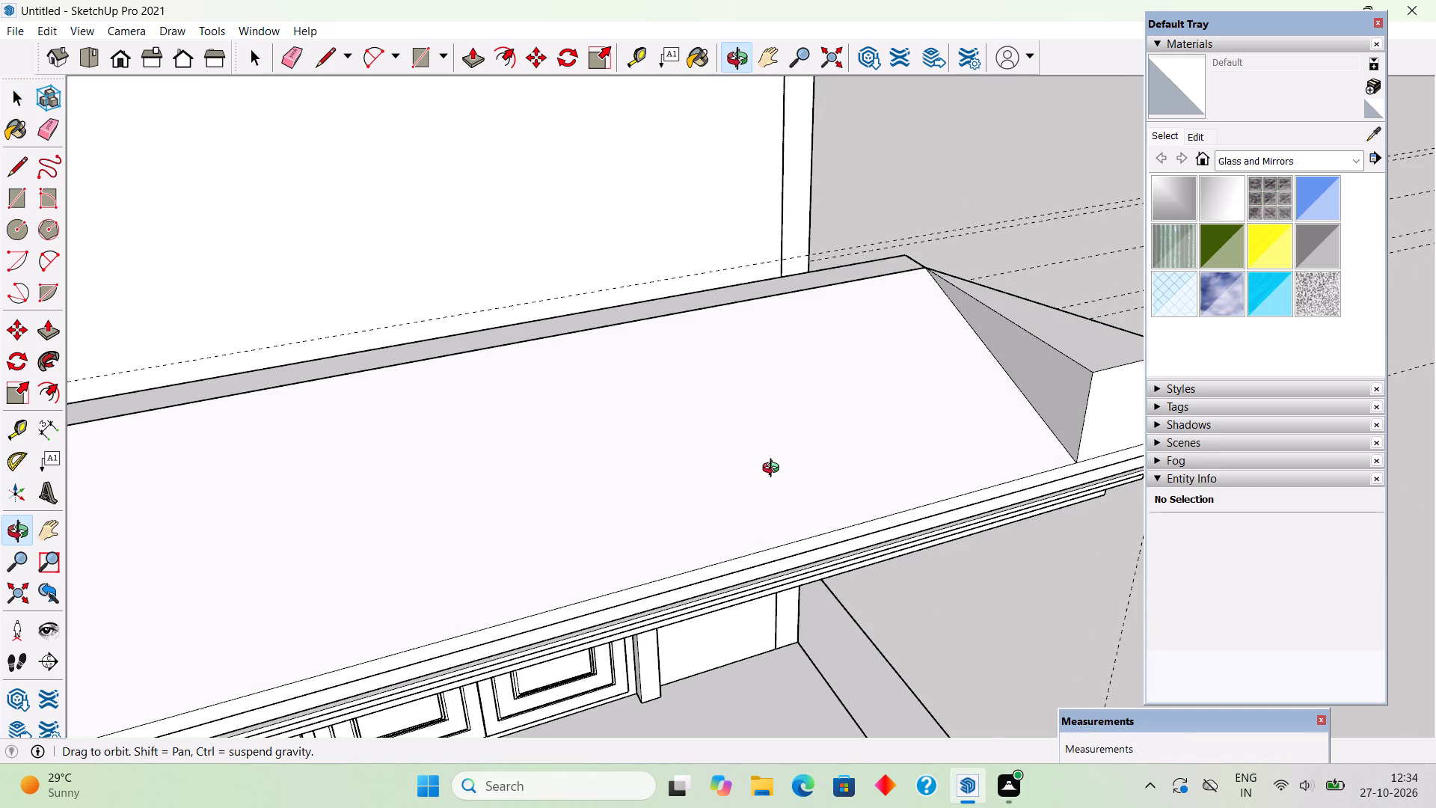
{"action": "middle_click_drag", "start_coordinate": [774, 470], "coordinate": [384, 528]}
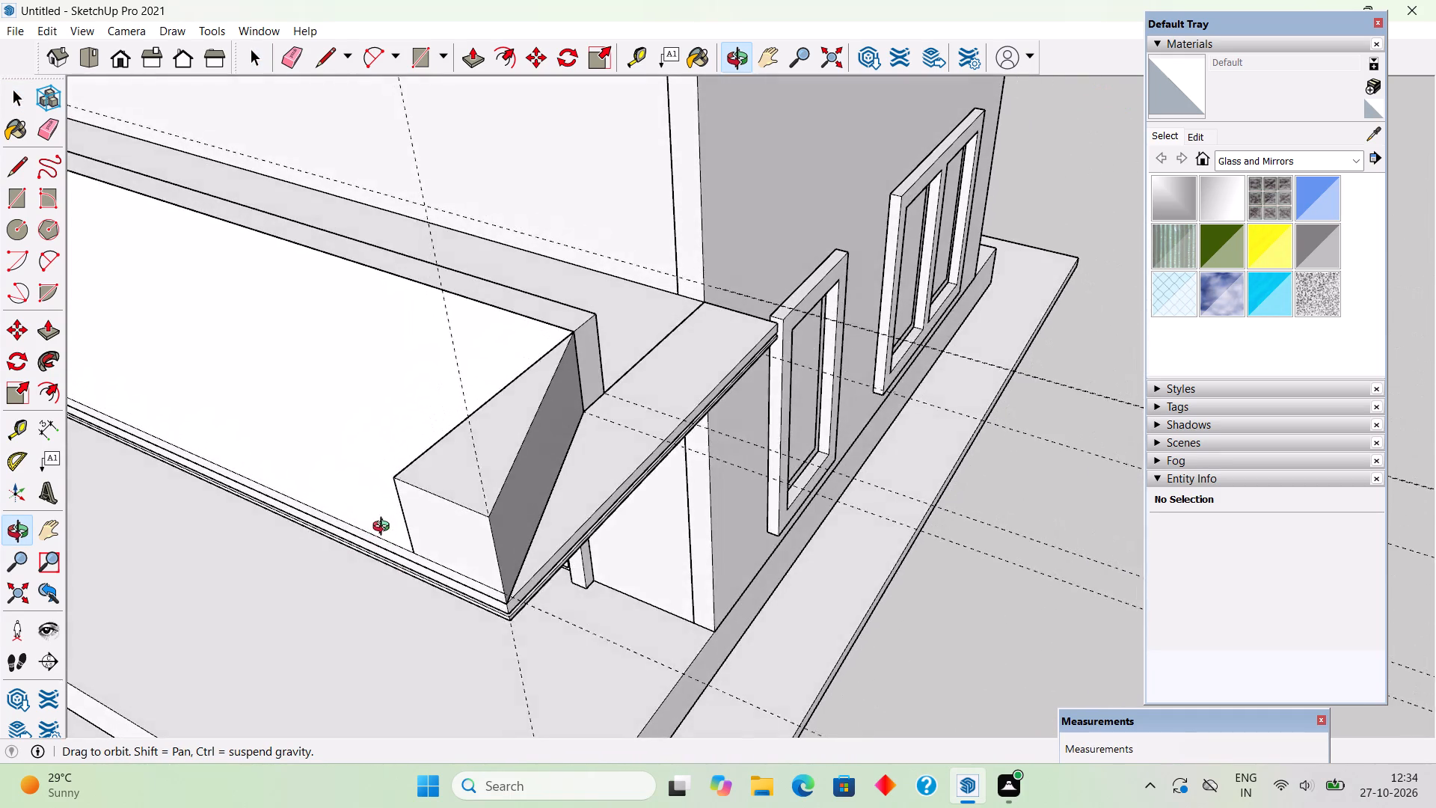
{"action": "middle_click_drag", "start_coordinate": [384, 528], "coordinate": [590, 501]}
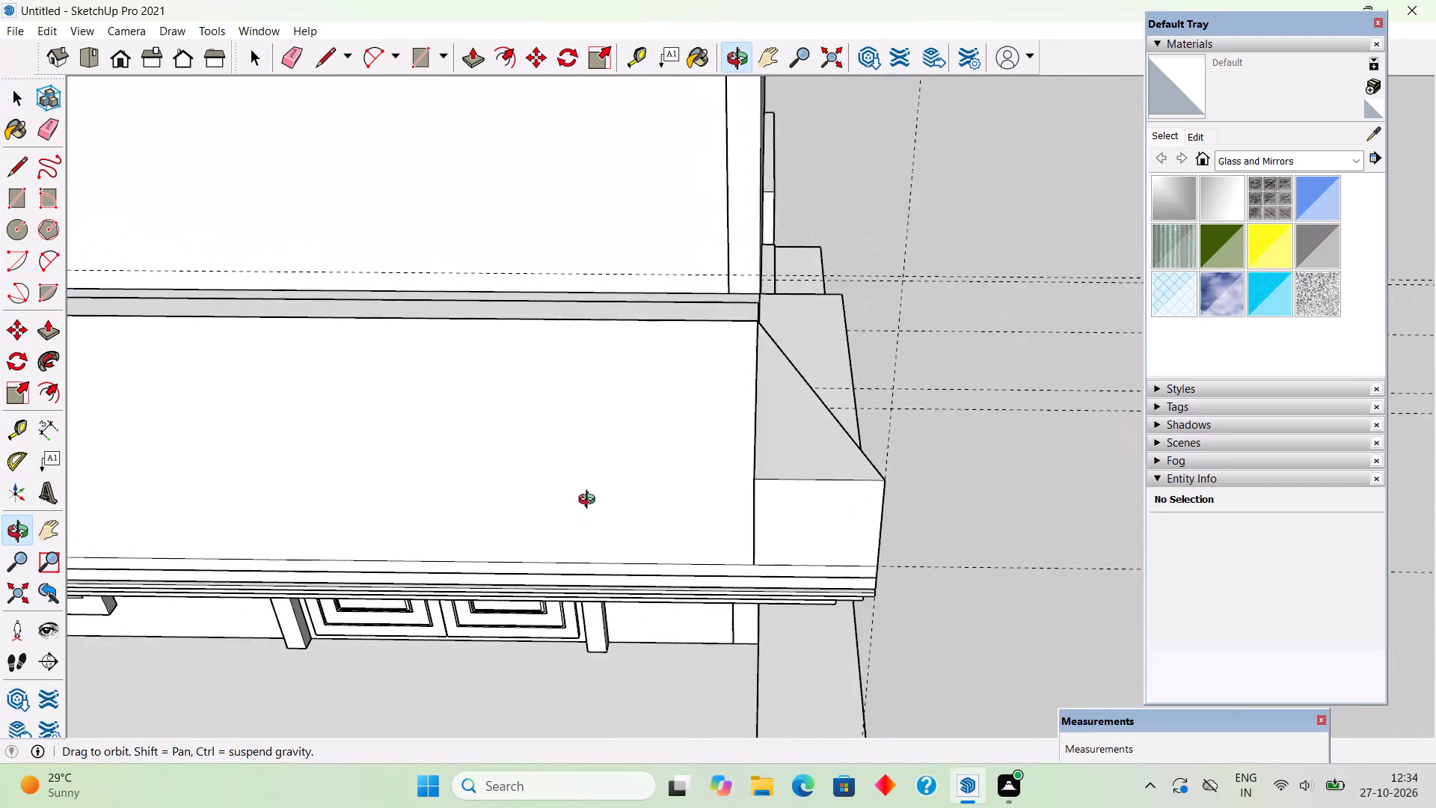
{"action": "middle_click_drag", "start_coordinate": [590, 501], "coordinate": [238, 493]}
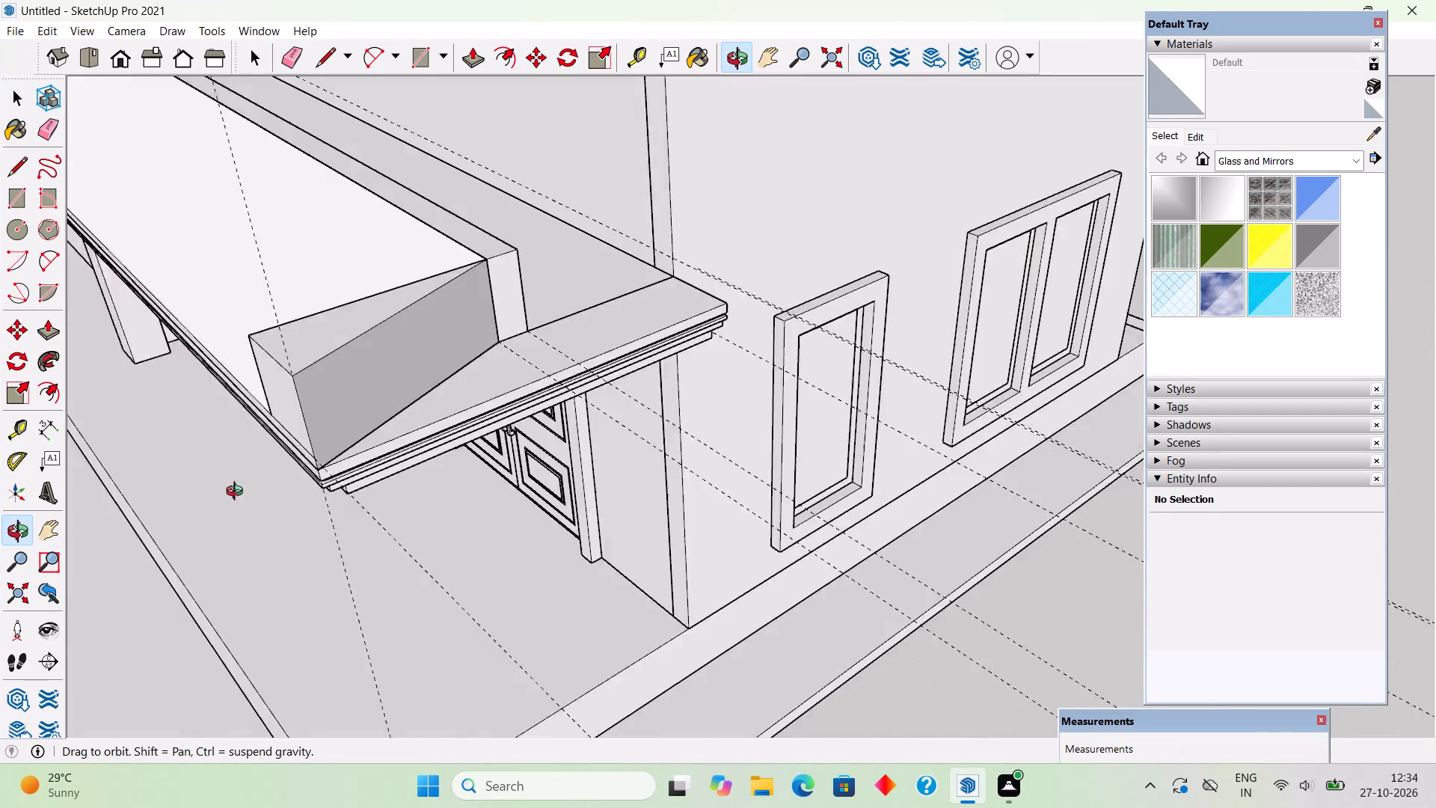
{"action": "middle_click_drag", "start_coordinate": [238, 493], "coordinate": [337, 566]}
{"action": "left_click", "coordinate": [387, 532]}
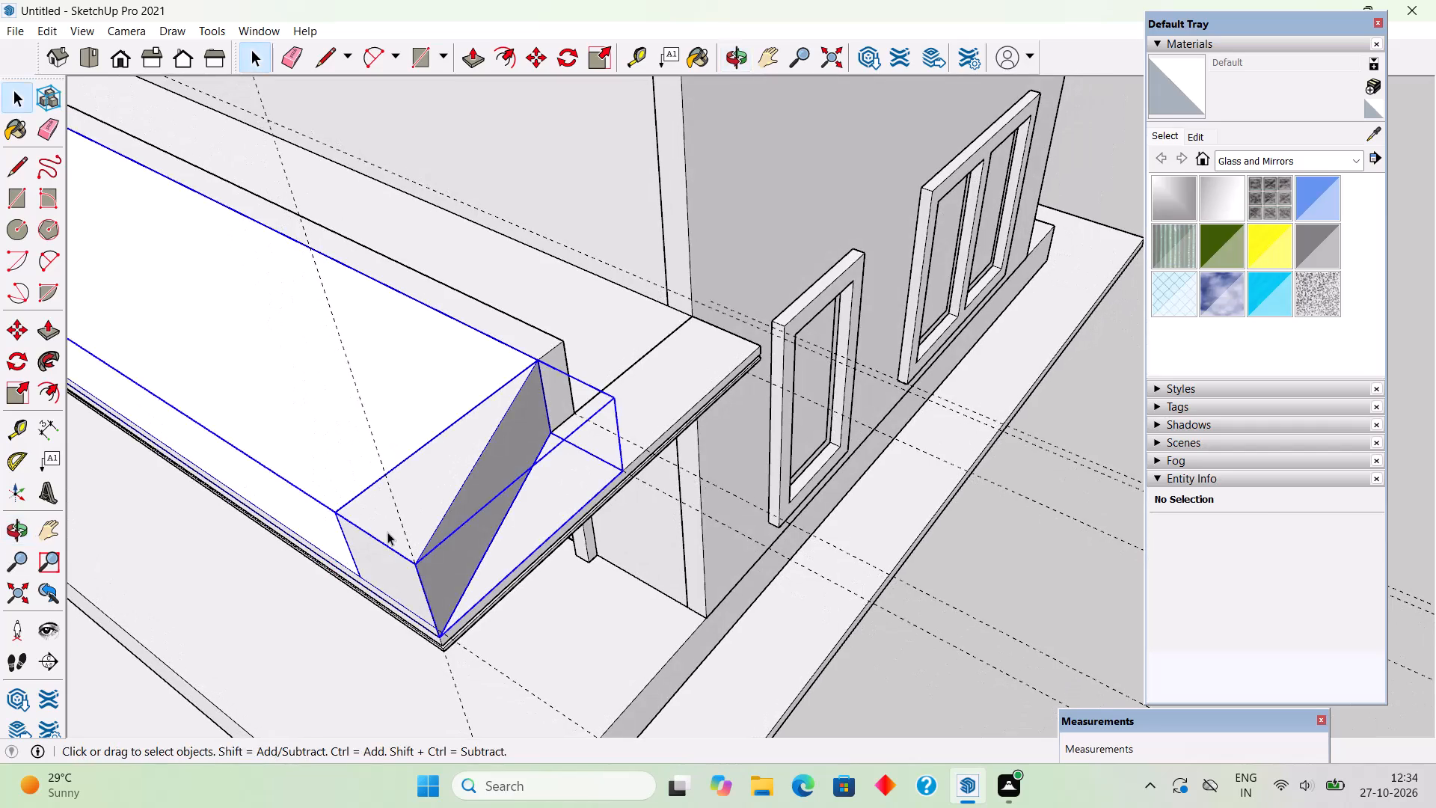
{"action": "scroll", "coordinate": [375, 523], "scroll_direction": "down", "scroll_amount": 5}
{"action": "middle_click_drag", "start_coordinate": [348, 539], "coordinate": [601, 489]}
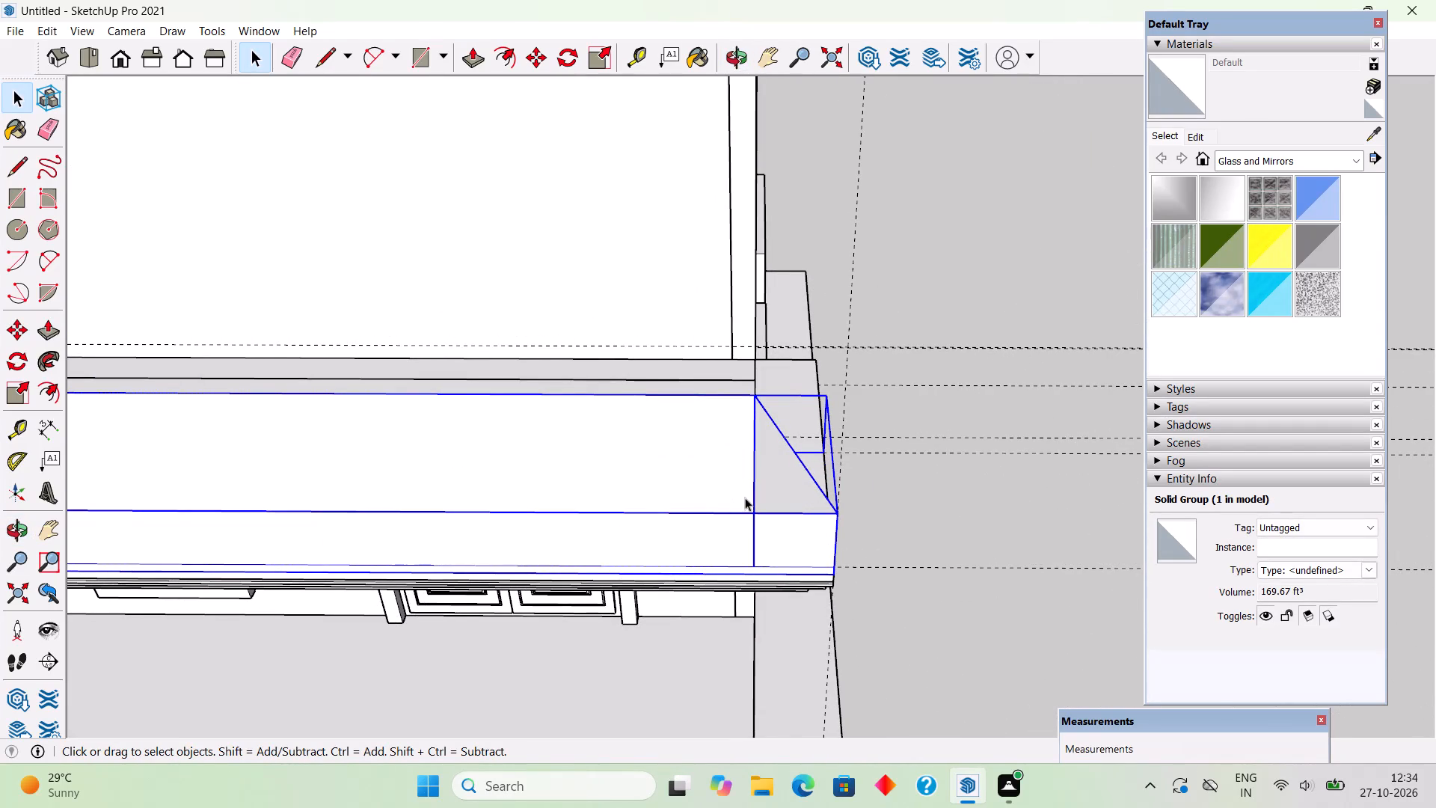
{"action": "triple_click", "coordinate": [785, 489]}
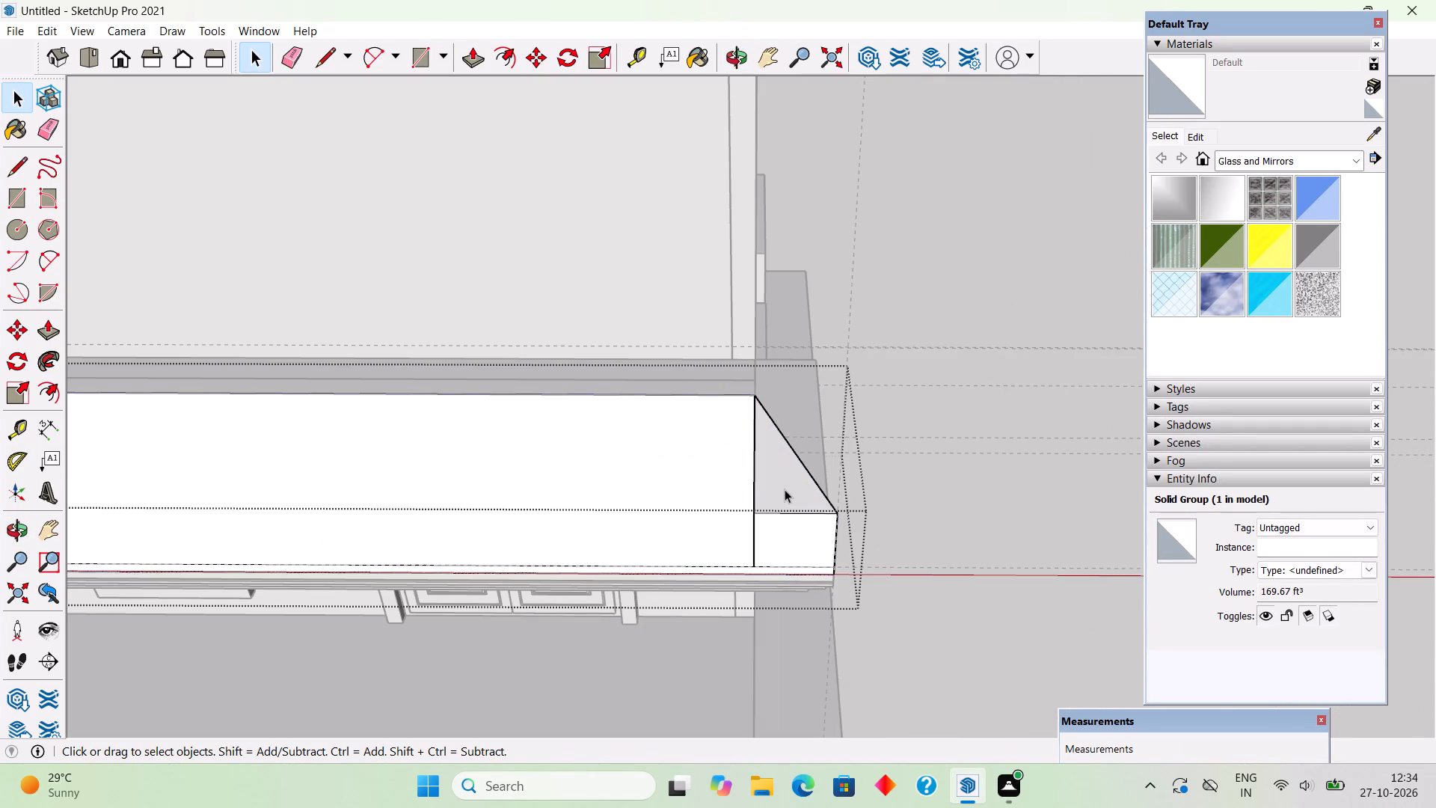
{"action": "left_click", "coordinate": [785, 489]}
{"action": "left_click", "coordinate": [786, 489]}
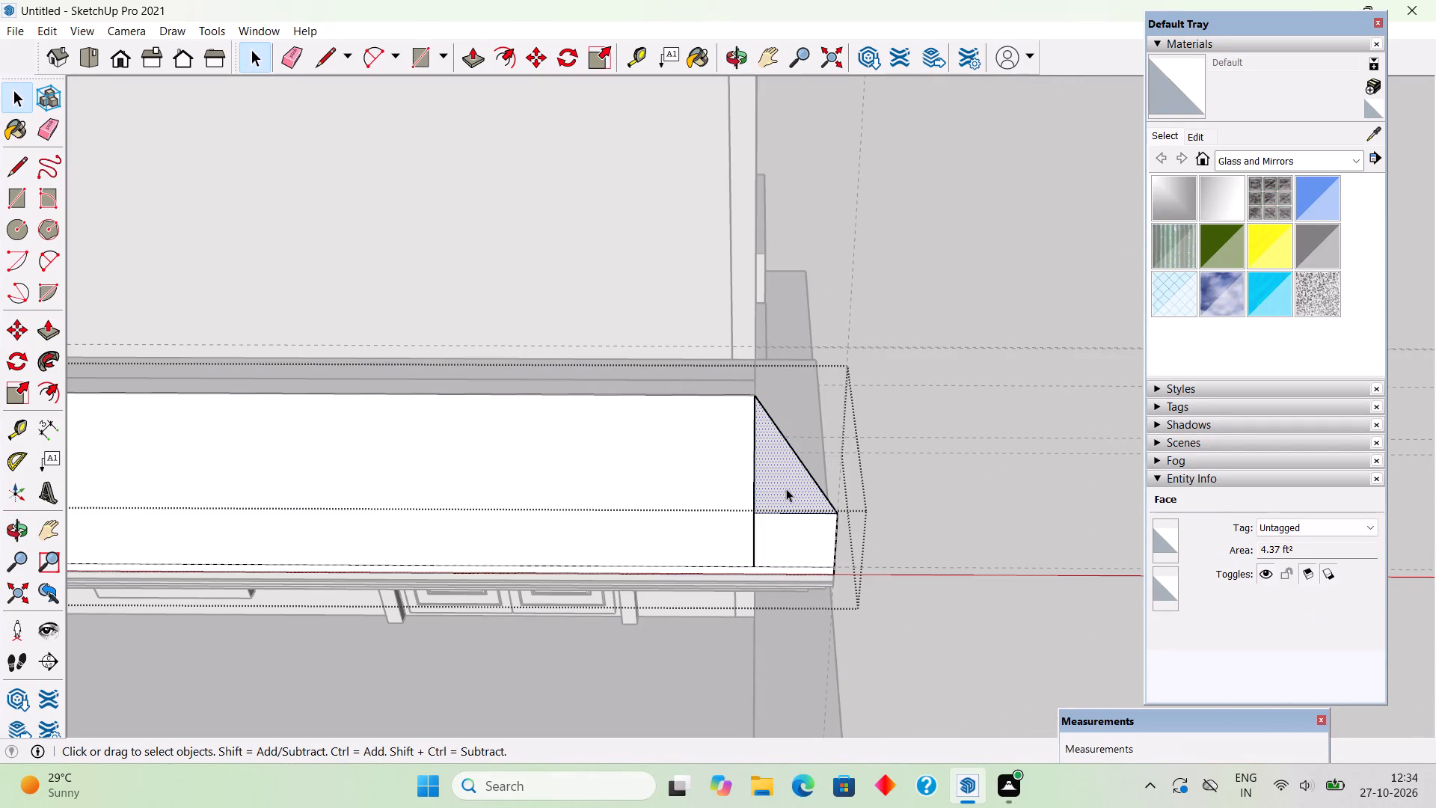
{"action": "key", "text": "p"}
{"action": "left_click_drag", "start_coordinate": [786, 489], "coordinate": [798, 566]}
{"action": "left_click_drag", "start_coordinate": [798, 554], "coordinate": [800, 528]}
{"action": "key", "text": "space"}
Draw a 3" line extending the wedge front's inner vertical edge down across the narrow strip to the roof's base.
{"action": "scroll", "coordinate": [767, 576], "scroll_direction": "up", "scroll_amount": 10}
{"action": "middle_click_drag", "start_coordinate": [761, 562], "coordinate": [759, 460]}
{"action": "key", "text": "l"}
{"action": "left_click", "coordinate": [725, 404]}
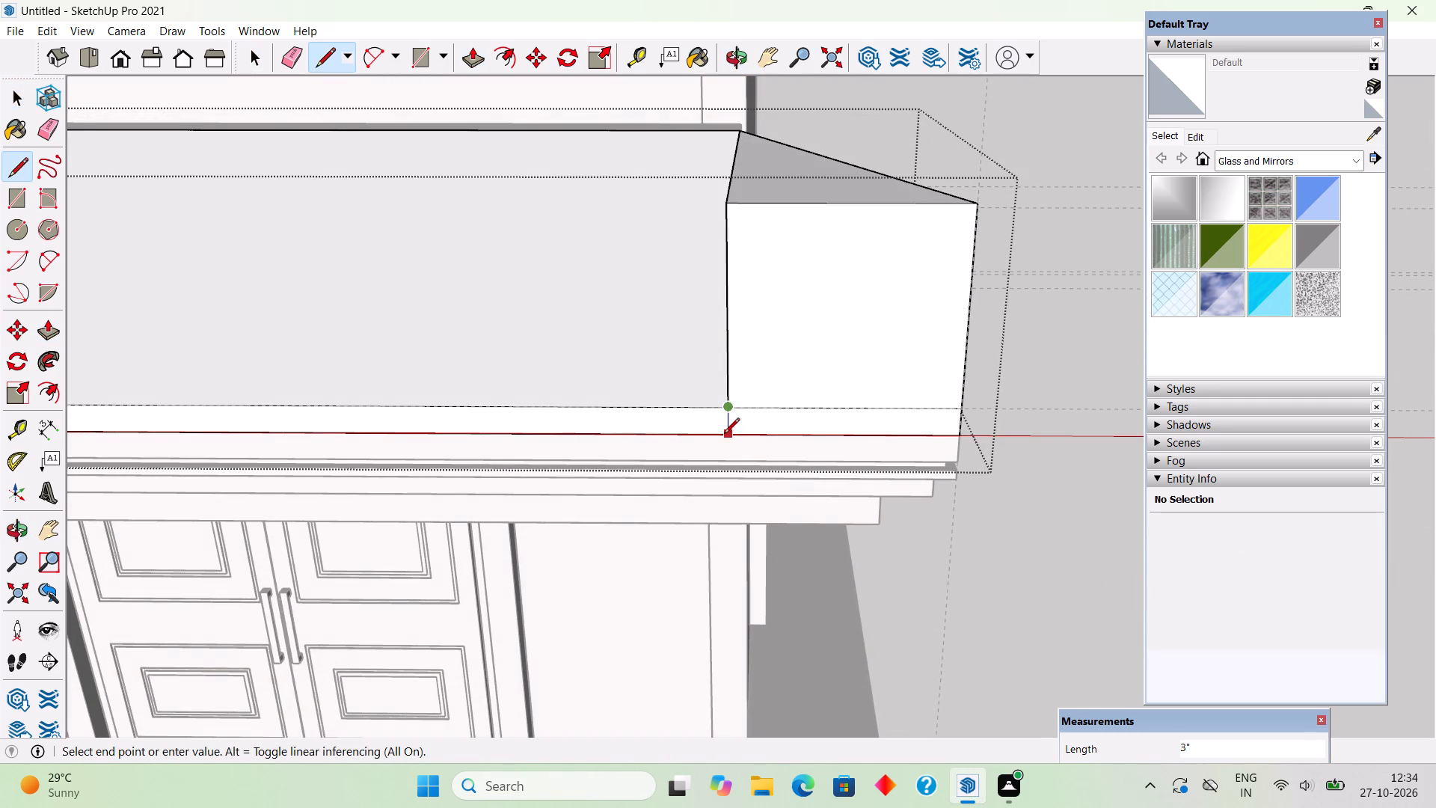
{"action": "left_click", "coordinate": [724, 435]}
{"action": "key", "text": "space"}
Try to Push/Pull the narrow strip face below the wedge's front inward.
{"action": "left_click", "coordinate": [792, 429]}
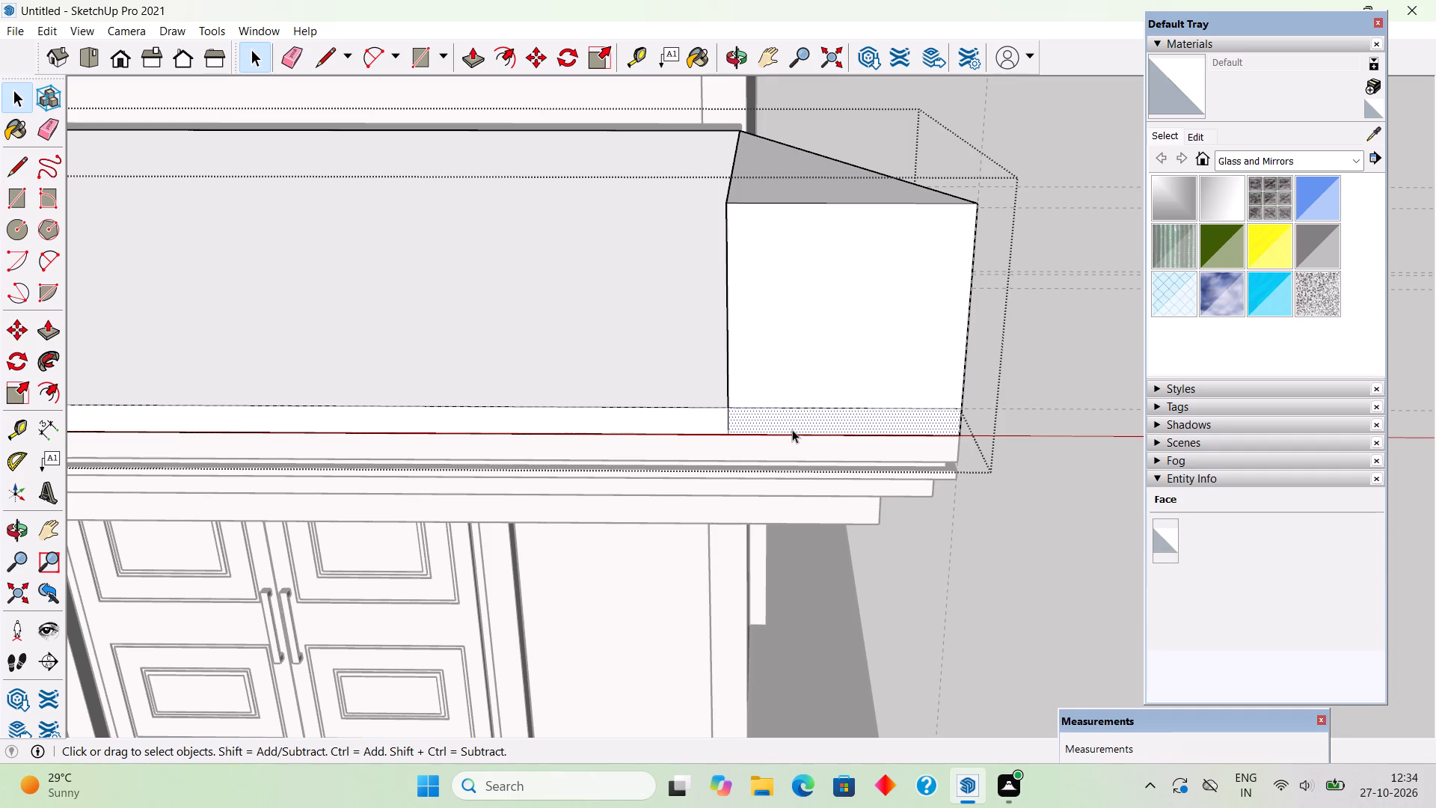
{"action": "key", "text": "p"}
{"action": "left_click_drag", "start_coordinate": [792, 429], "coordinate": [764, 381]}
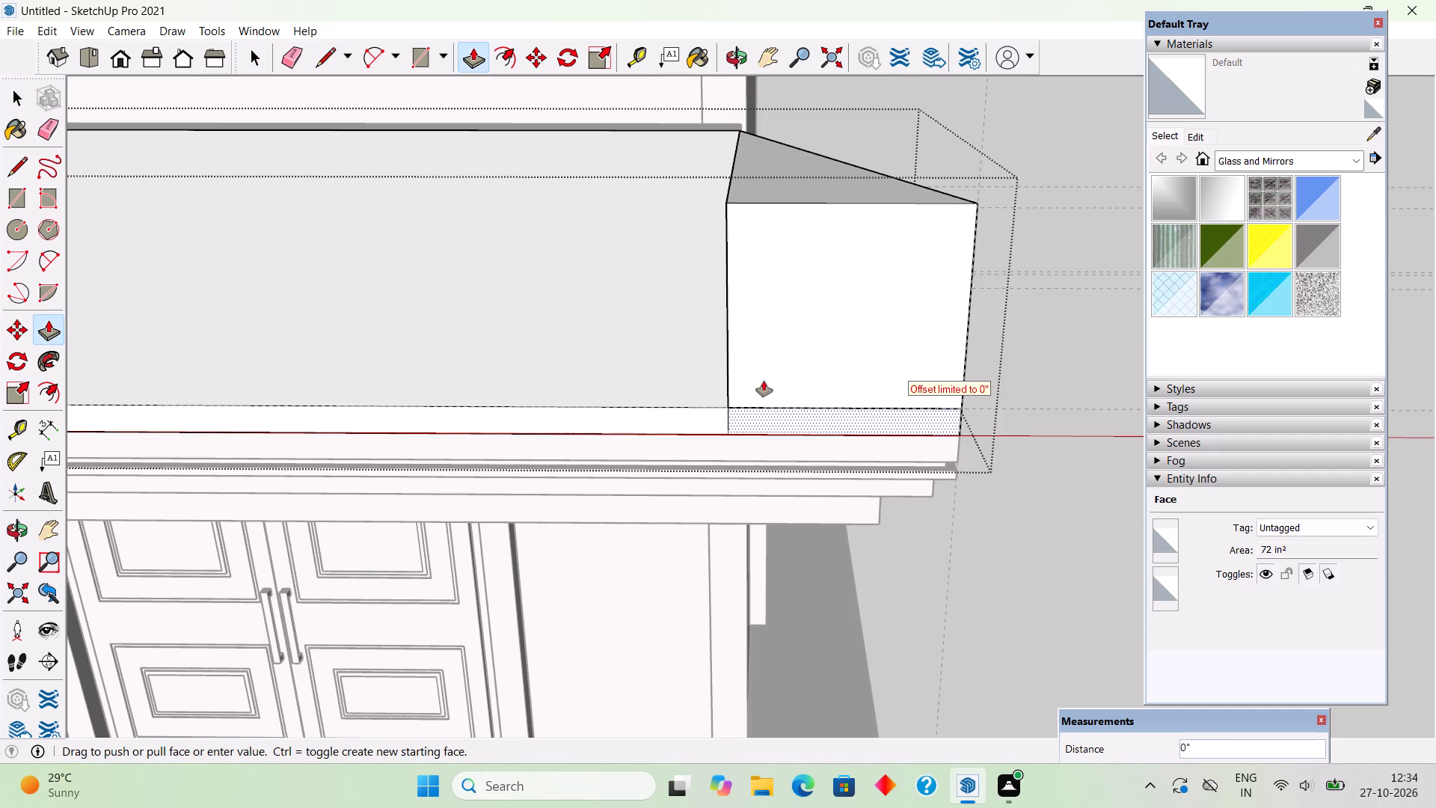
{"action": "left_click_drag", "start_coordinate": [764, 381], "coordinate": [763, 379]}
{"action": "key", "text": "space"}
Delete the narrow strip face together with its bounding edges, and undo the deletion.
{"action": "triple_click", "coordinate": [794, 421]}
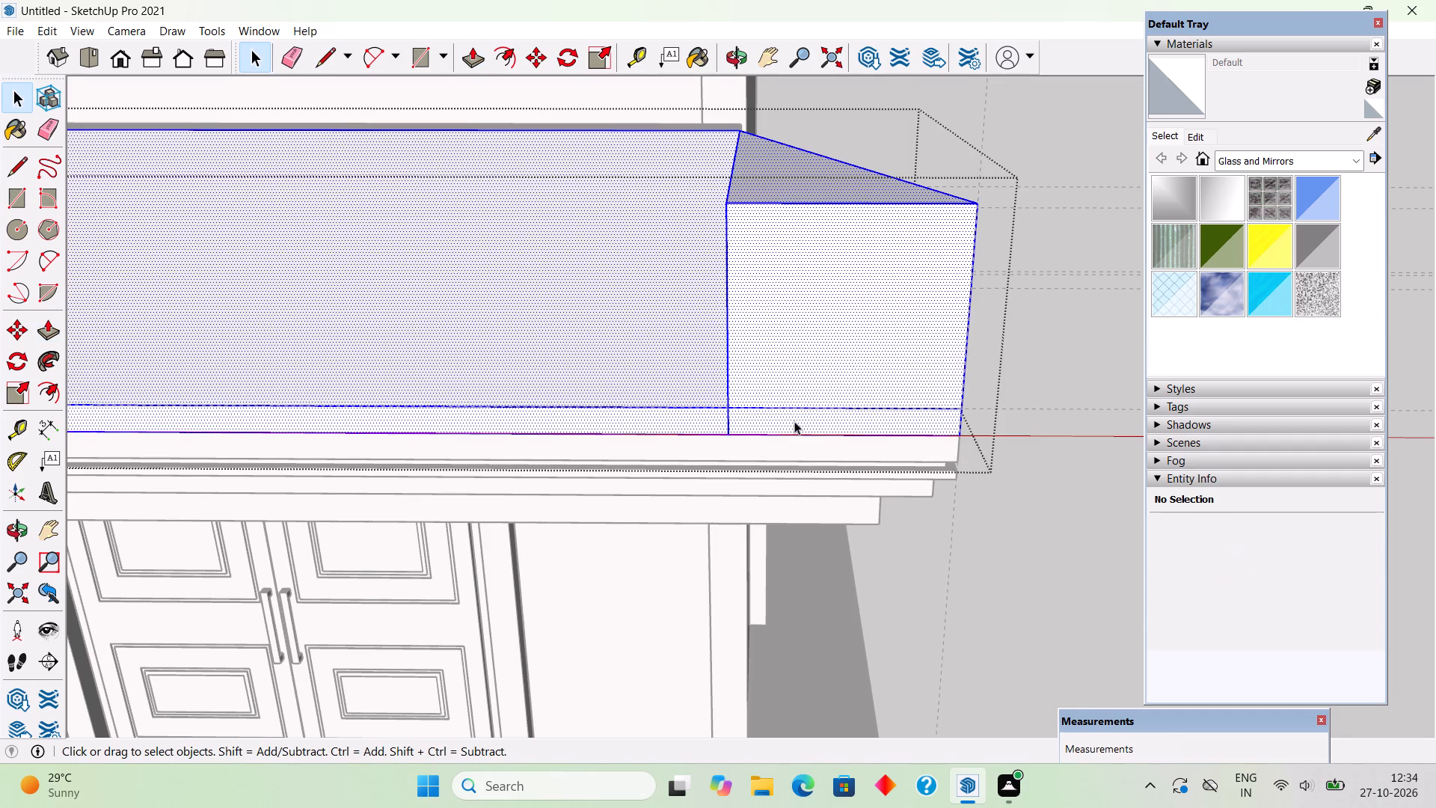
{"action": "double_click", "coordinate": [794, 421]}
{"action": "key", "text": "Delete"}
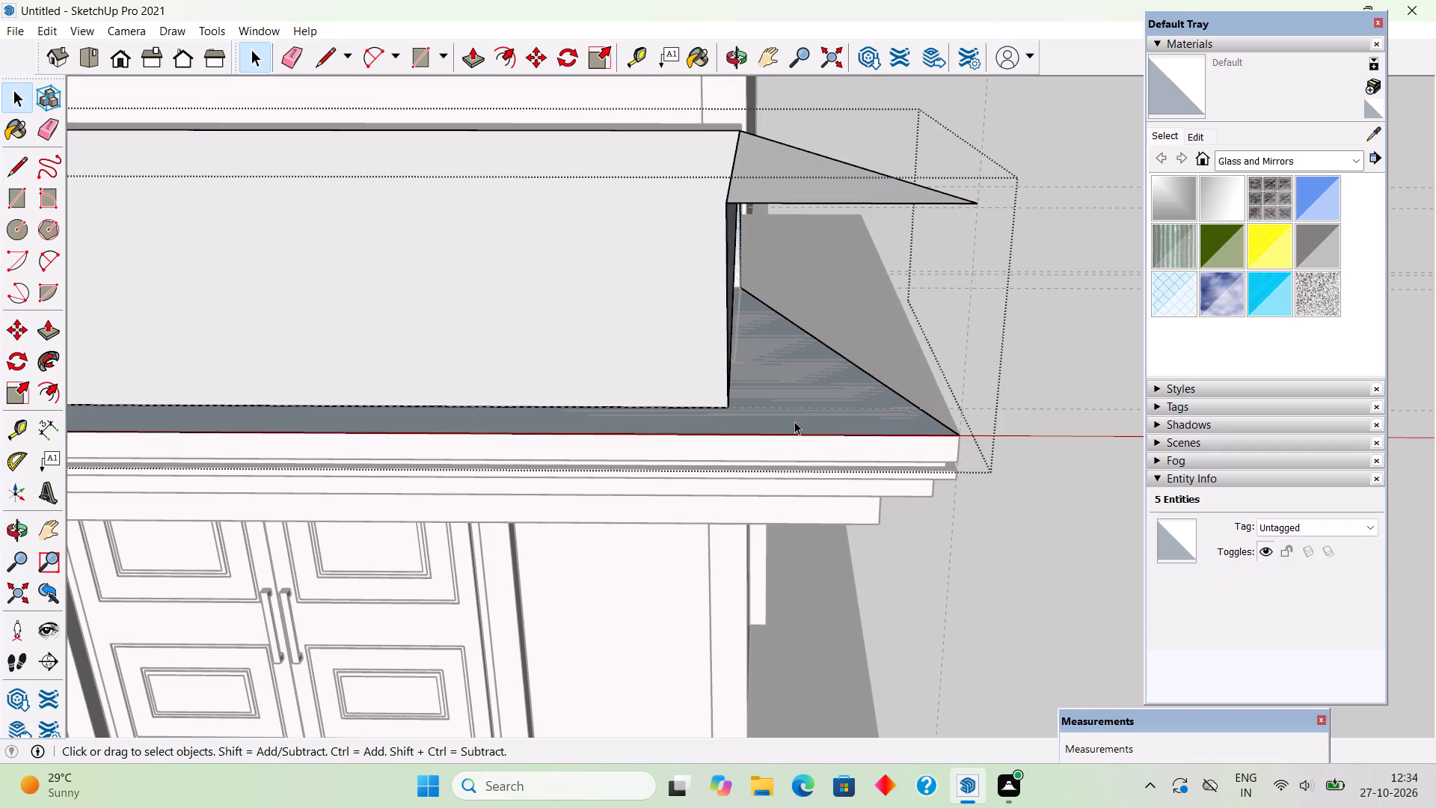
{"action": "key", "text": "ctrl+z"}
Delete the end wedge's front, strip, outer side and top faces along with its outer edges and diagonal base line.
{"action": "middle_click_drag", "start_coordinate": [892, 392], "coordinate": [591, 471]}
{"action": "left_click_drag", "start_coordinate": [717, 462], "coordinate": [678, 522]}
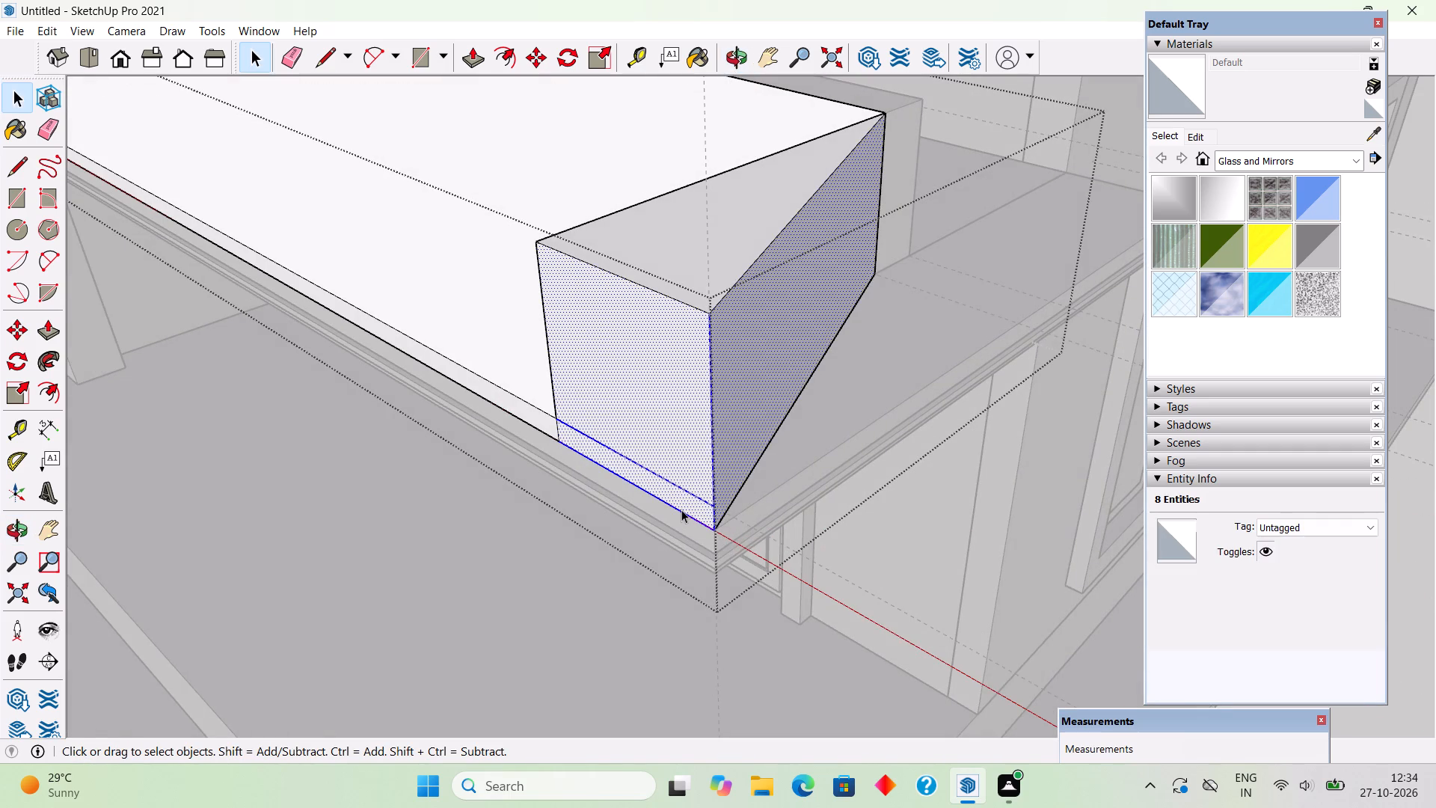
{"action": "key", "text": "Delete"}
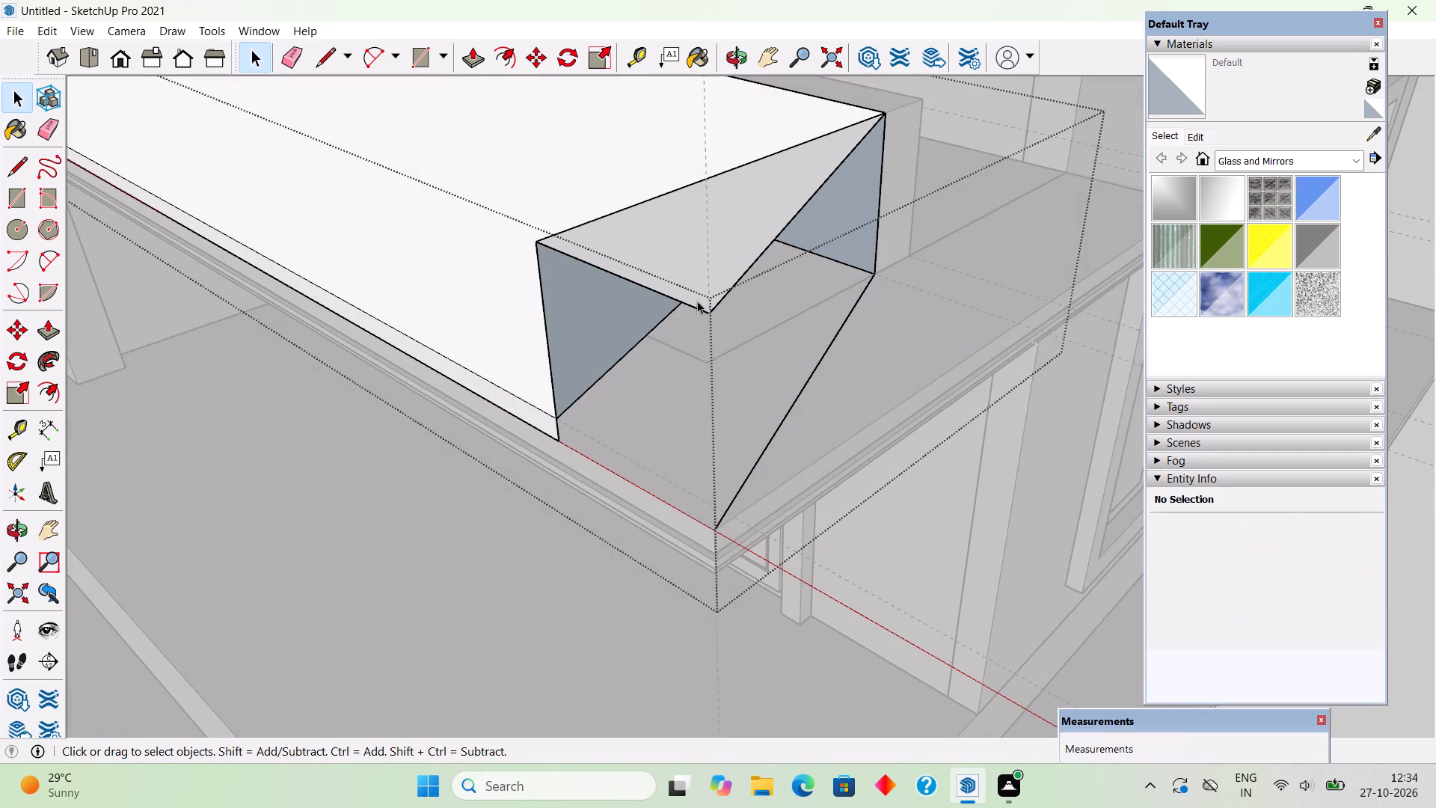
{"action": "left_click", "coordinate": [697, 310]}
{"action": "key", "text": "Delete"}
{"action": "left_click", "coordinate": [728, 296]}
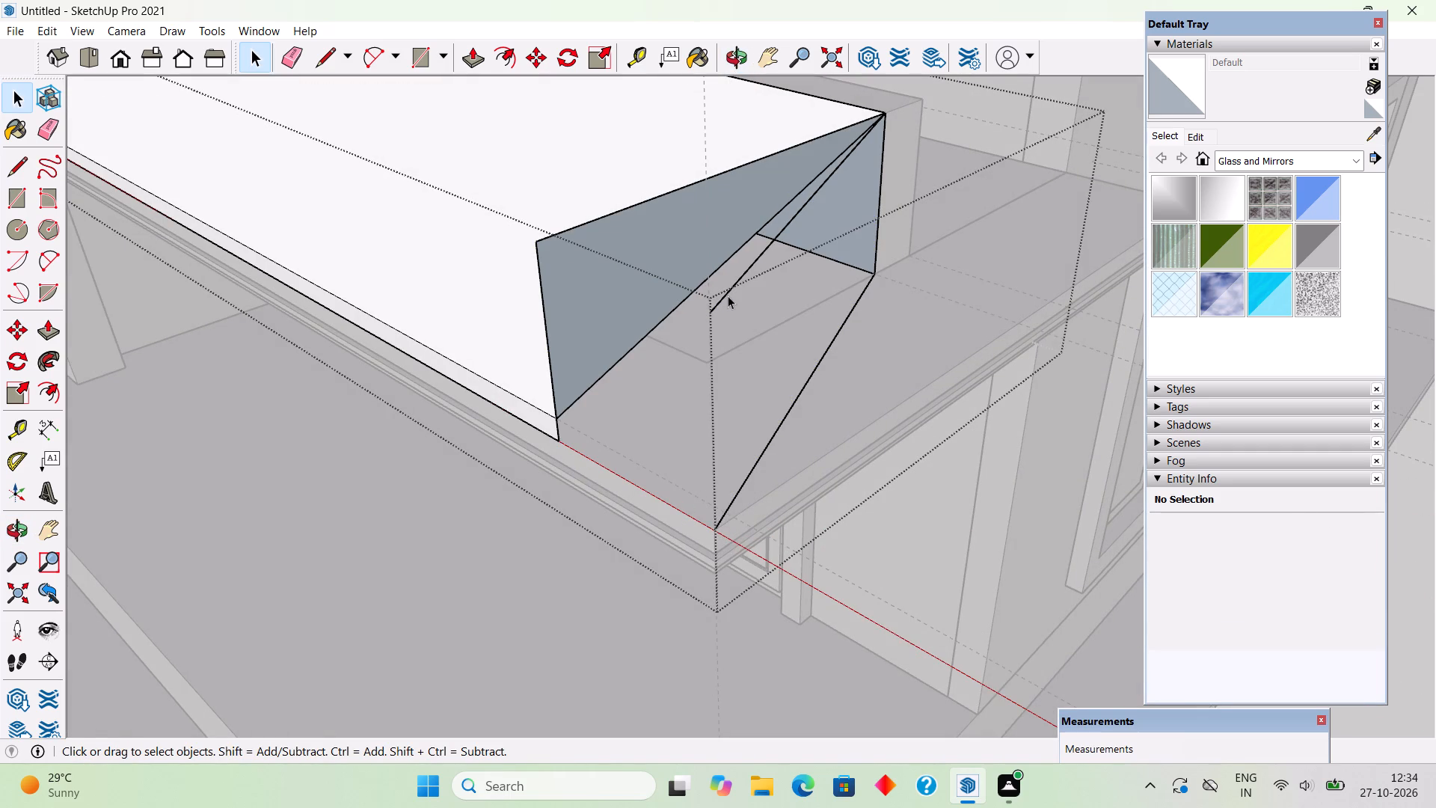
{"action": "key", "text": "Delete"}
{"action": "left_click", "coordinate": [768, 447]}
{"action": "key", "text": "Delete"}
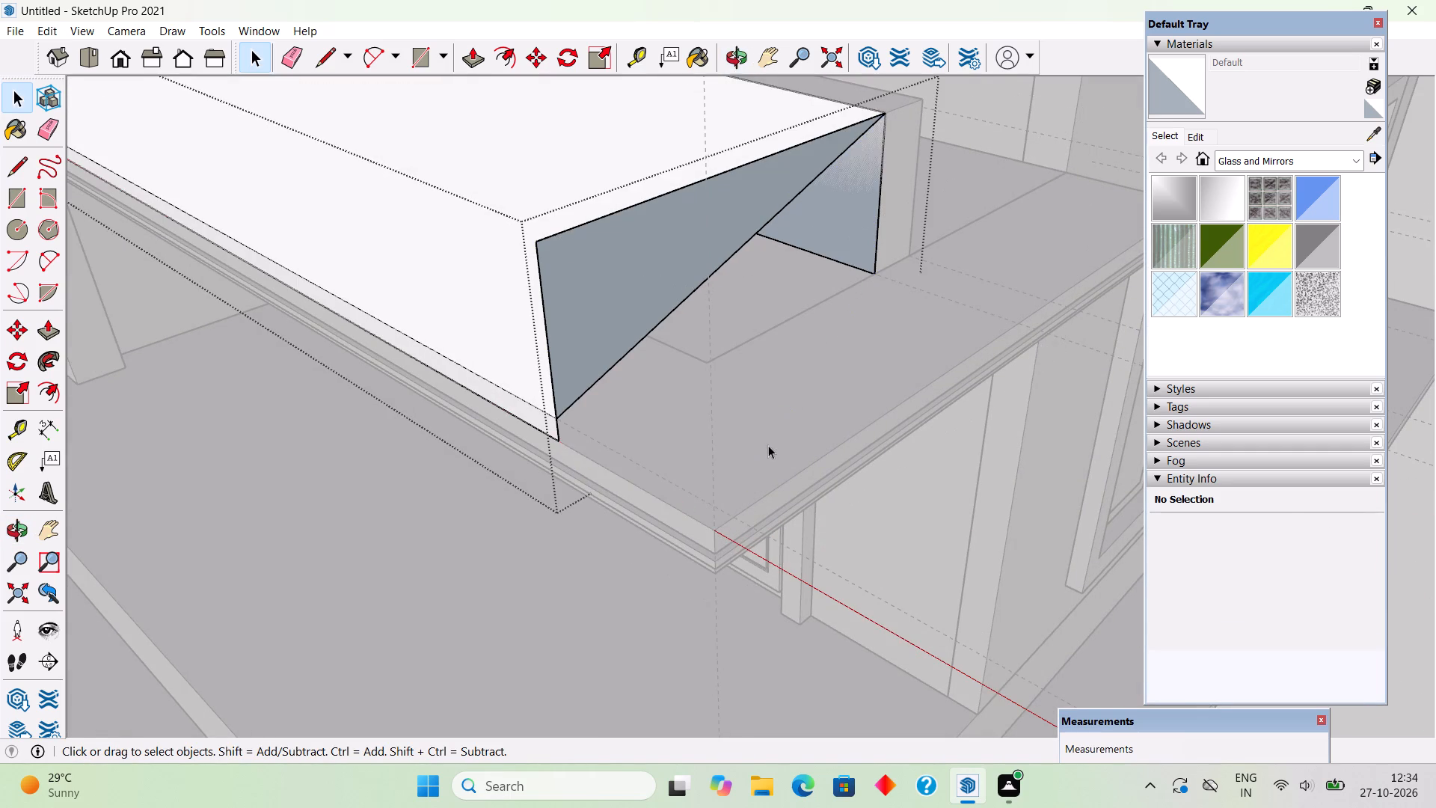
Leave the roof group and examine the opened end and the full roof from several angles.
{"action": "scroll", "coordinate": [768, 445], "scroll_direction": "down", "scroll_amount": 6}
{"action": "middle_click_drag", "start_coordinate": [706, 468], "coordinate": [463, 401]}
{"action": "left_click", "coordinate": [105, 337]}
{"action": "middle_click_drag", "start_coordinate": [455, 518], "coordinate": [830, 622]}
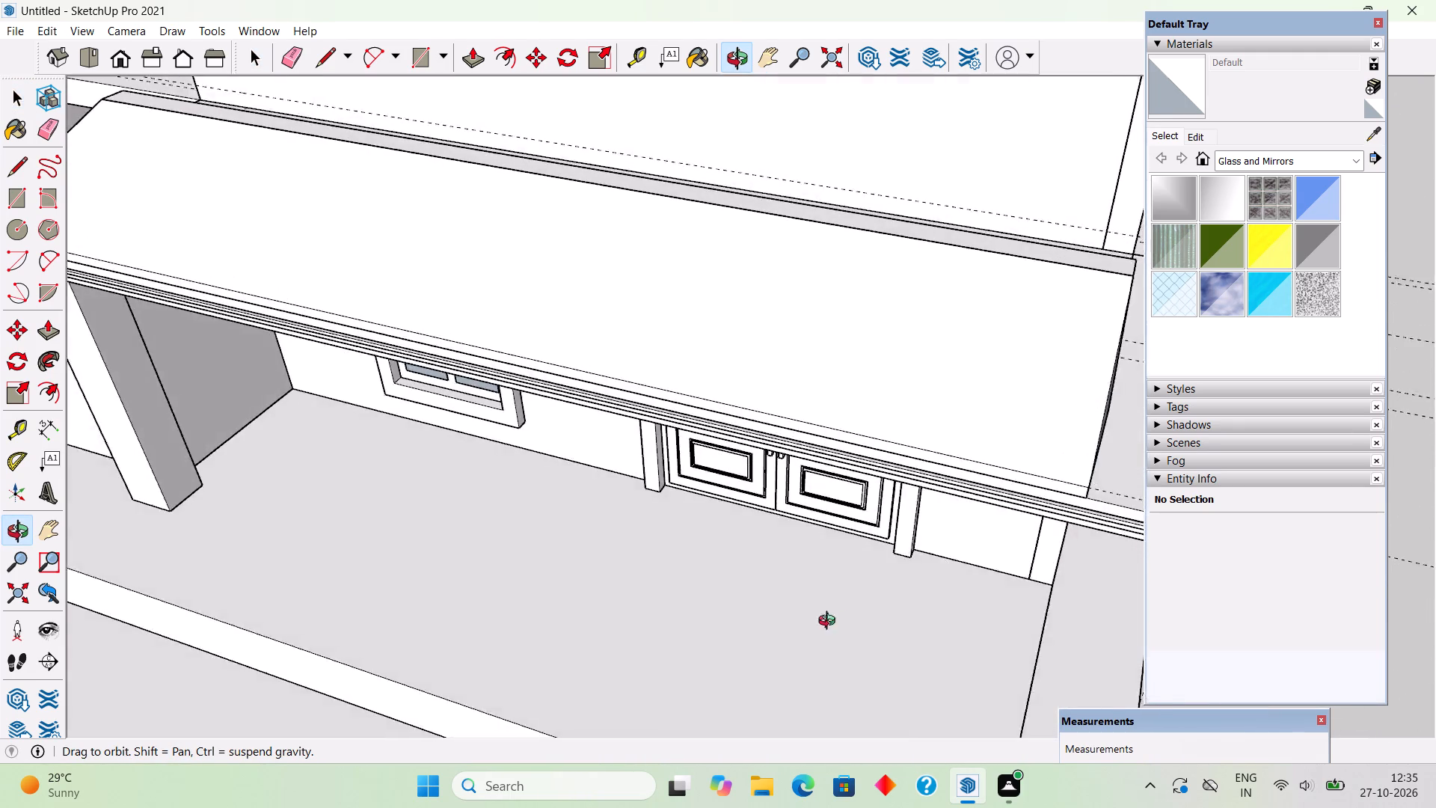
{"action": "middle_click_drag", "start_coordinate": [830, 622], "coordinate": [658, 581]}
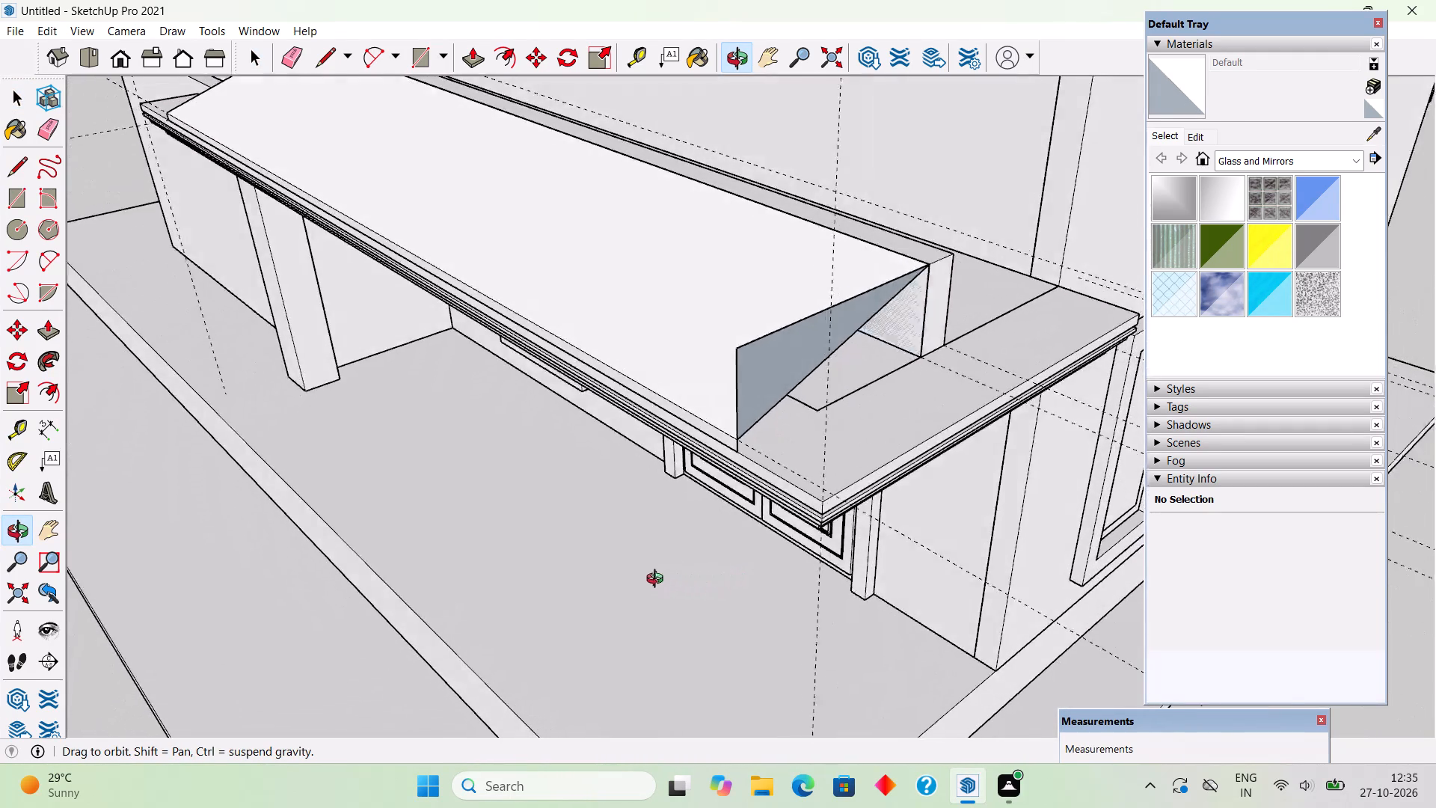
{"action": "middle_click_drag", "start_coordinate": [658, 581], "coordinate": [799, 682]}
{"action": "scroll", "coordinate": [606, 574], "scroll_direction": "down", "scroll_amount": 6}
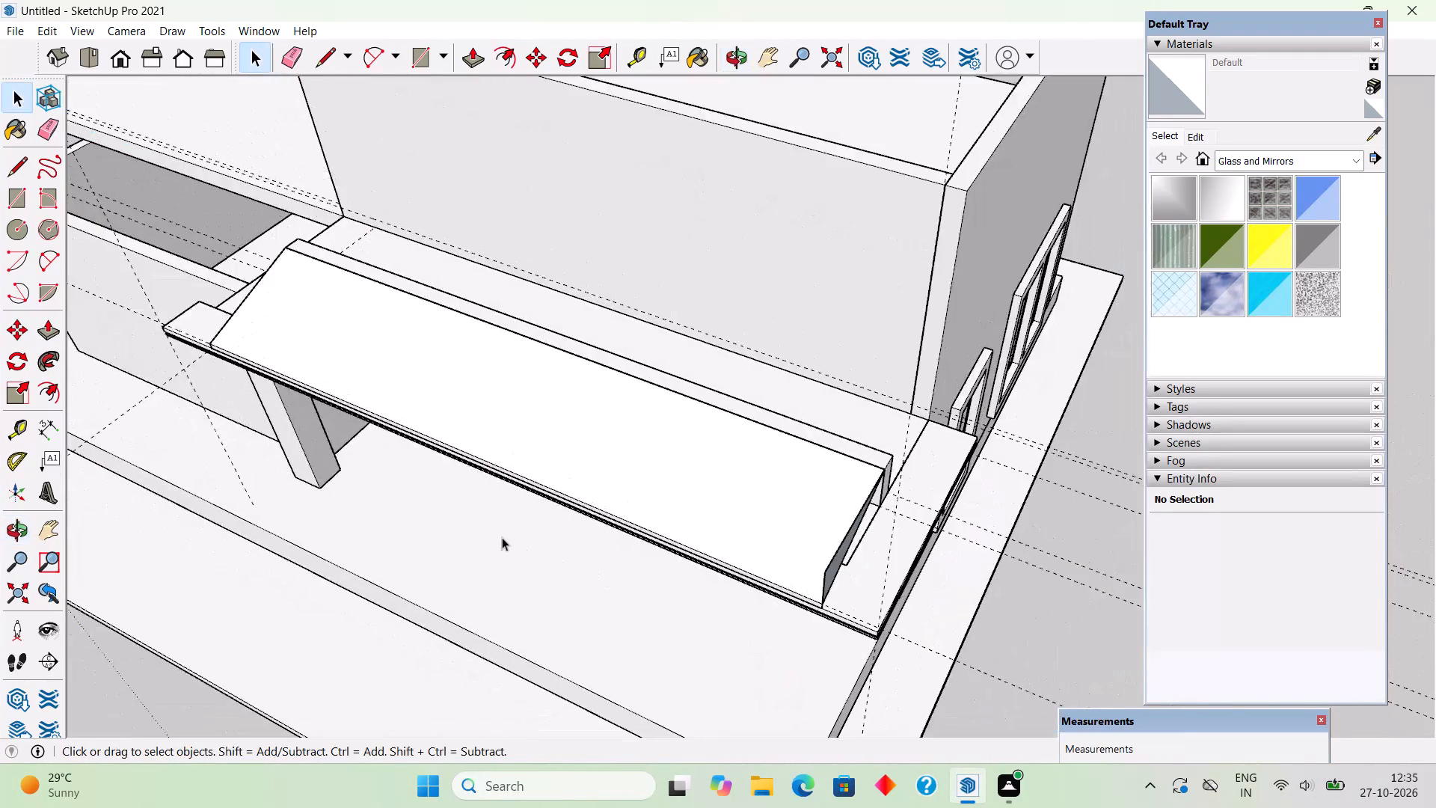
{"action": "scroll", "coordinate": [502, 537], "scroll_direction": "down", "scroll_amount": 2}
Delete the leftover upright triangular face at the roof's open end along with its two outer edges.
{"action": "middle_click_drag", "start_coordinate": [494, 535], "coordinate": [945, 461]}
{"action": "scroll", "coordinate": [1026, 419], "scroll_direction": "up", "scroll_amount": 10}
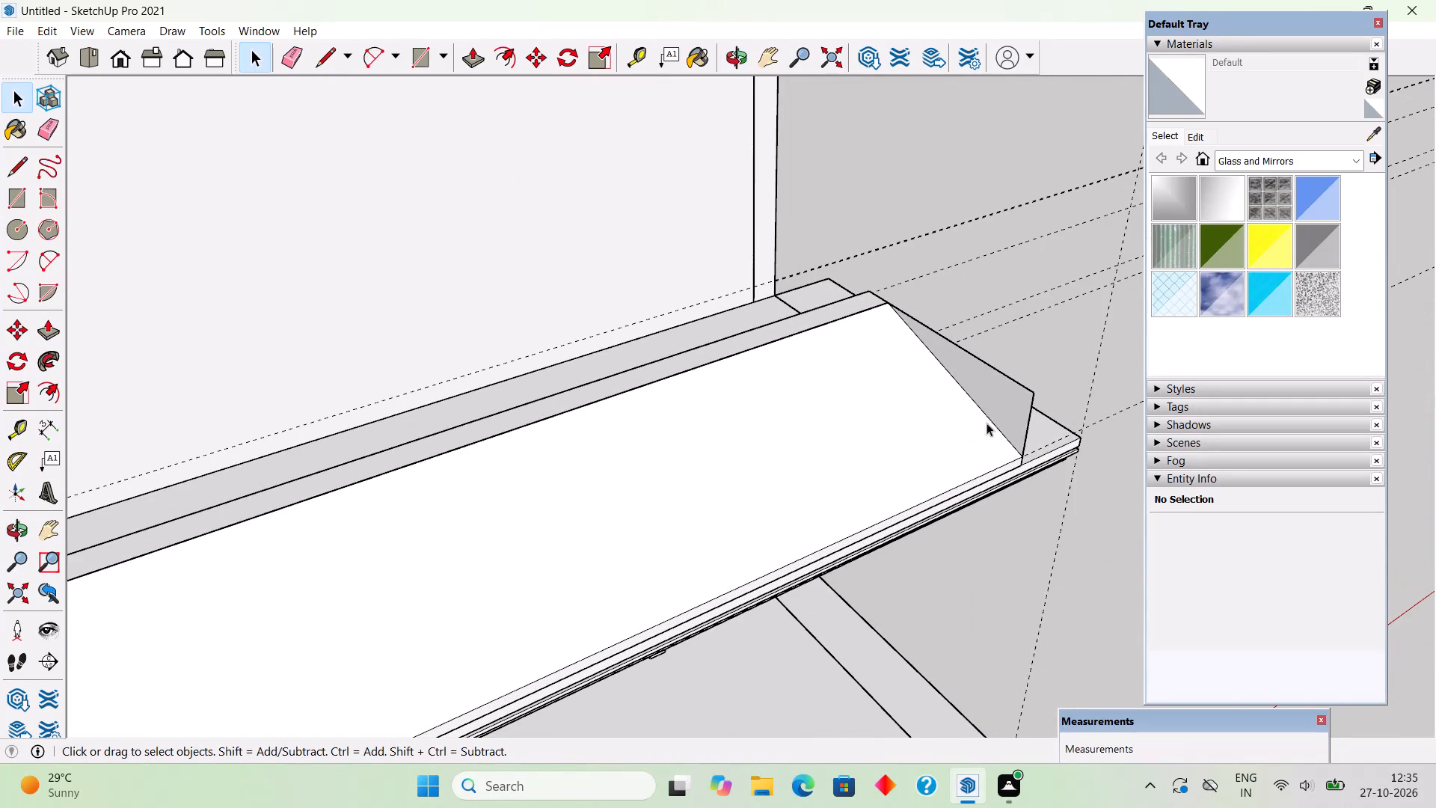
{"action": "left_click", "coordinate": [1001, 407]}
{"action": "triple_click", "coordinate": [1013, 404]}
{"action": "scroll", "coordinate": [1019, 439], "scroll_direction": "up", "scroll_amount": 6}
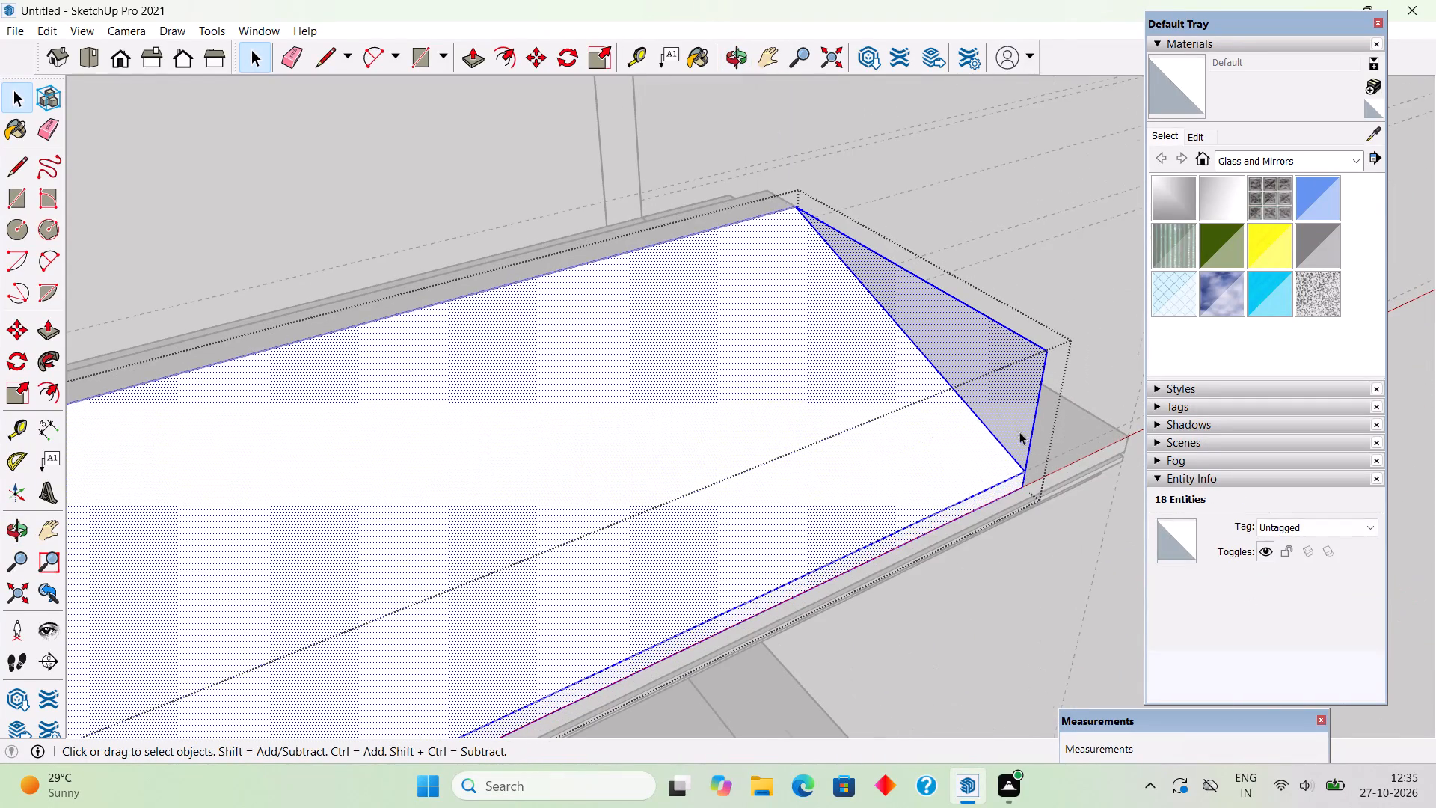
{"action": "left_click", "coordinate": [1019, 427]}
{"action": "key", "text": "Delete"}
{"action": "middle_click_drag", "start_coordinate": [897, 442], "coordinate": [685, 460]}
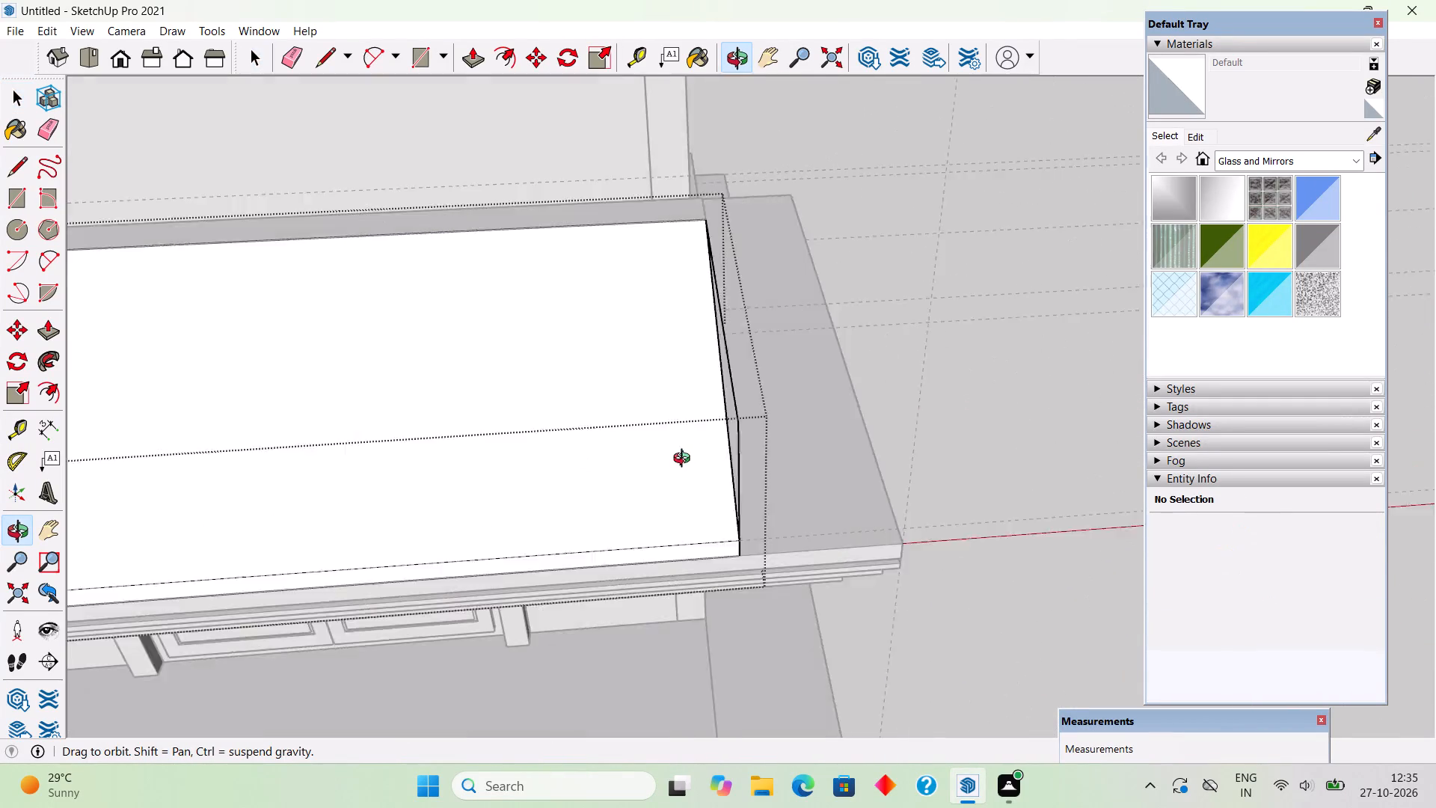
{"action": "middle_click_drag", "start_coordinate": [685, 460], "coordinate": [626, 424]}
{"action": "left_click", "coordinate": [629, 416]}
{"action": "key", "text": "Delete"}
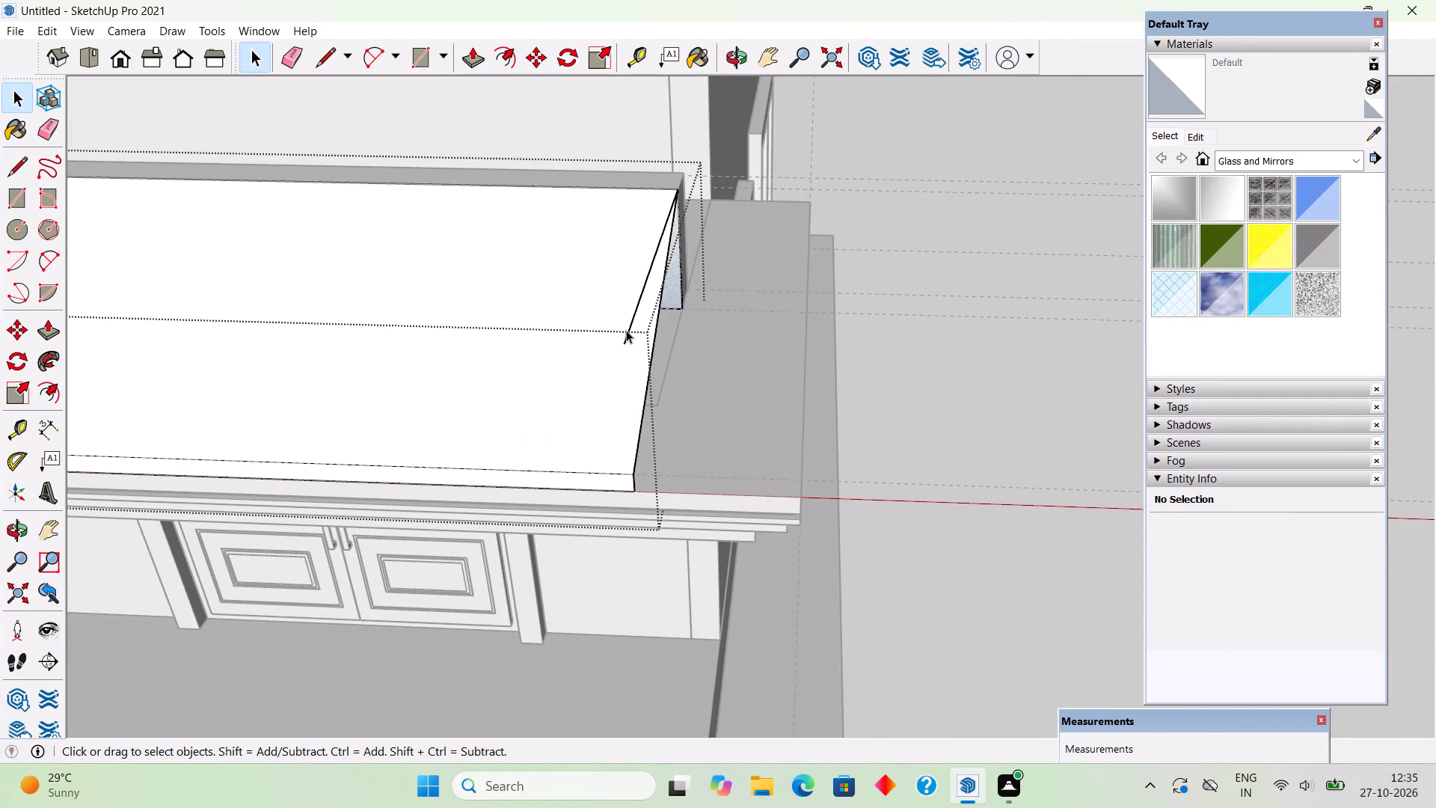
{"action": "left_click", "coordinate": [629, 328]}
{"action": "key", "text": "Delete"}
{"action": "middle_click_drag", "start_coordinate": [737, 339], "coordinate": [557, 379]}
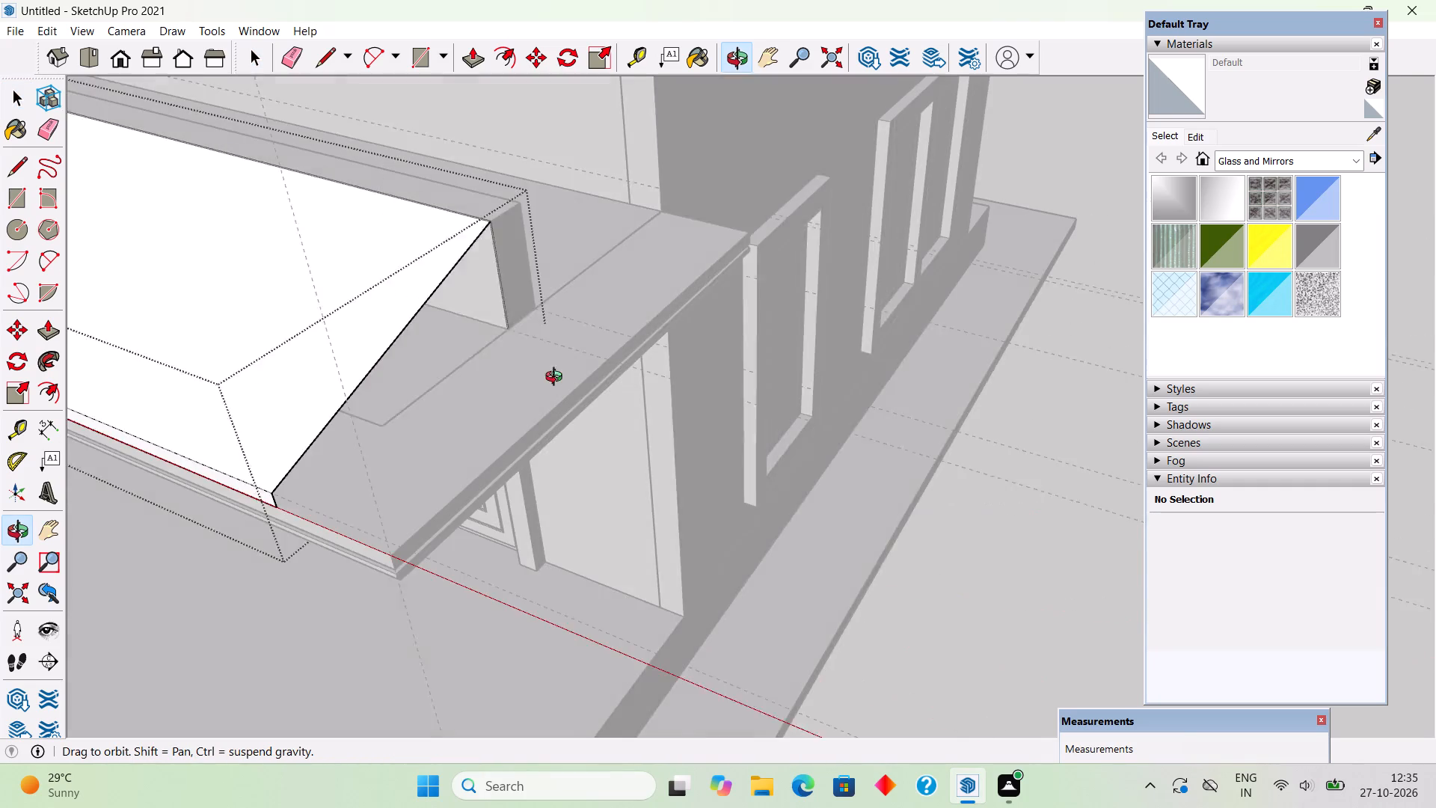
{"action": "middle_click_drag", "start_coordinate": [557, 379], "coordinate": [541, 373]}
{"action": "scroll", "coordinate": [577, 388], "scroll_direction": "down", "scroll_amount": 2}
{"action": "left_click", "coordinate": [936, 484]}
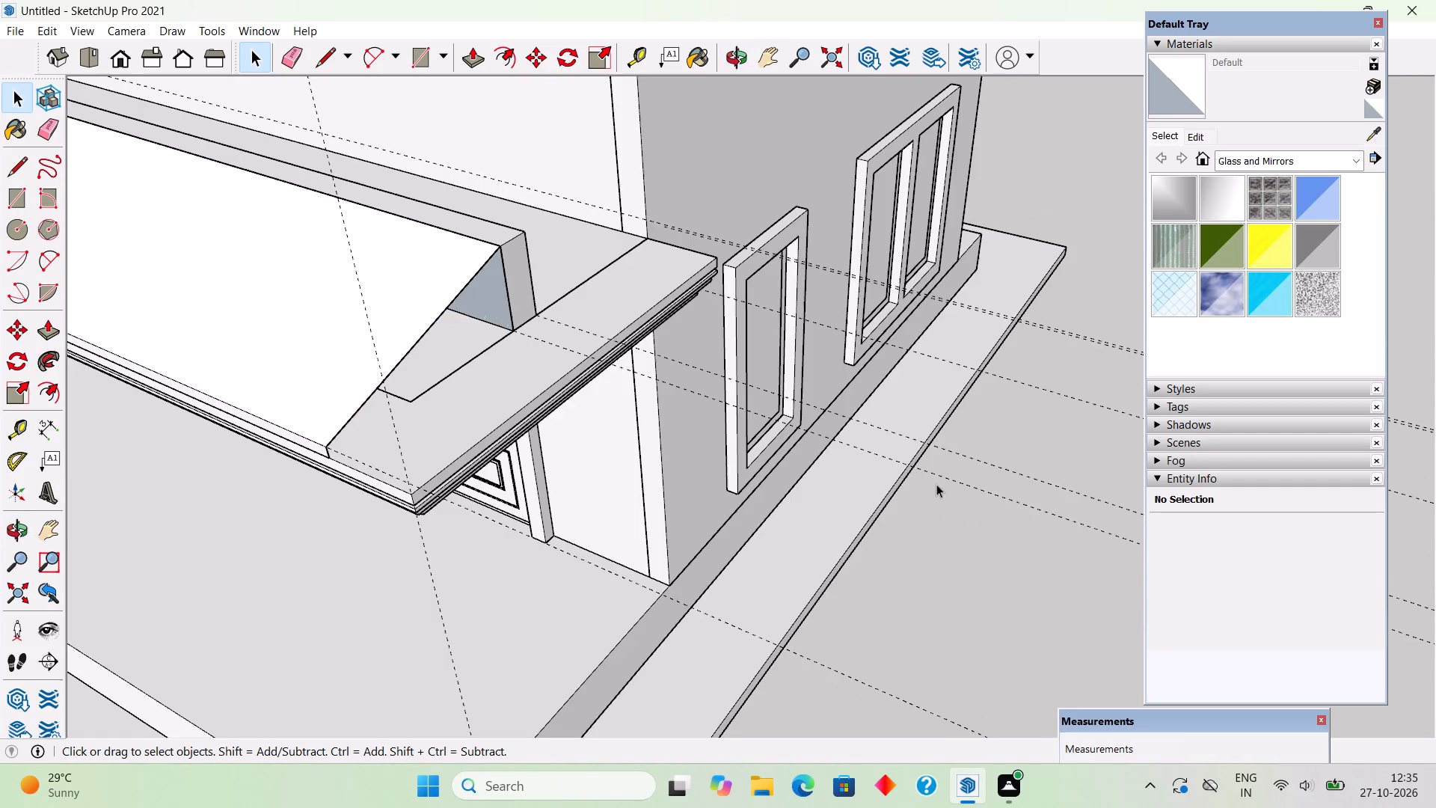
Examine the porch roof's two ends from several angles to compare their shapes.
{"action": "middle_click_drag", "start_coordinate": [953, 484], "coordinate": [909, 465]}
{"action": "scroll", "coordinate": [907, 465], "scroll_direction": "down", "scroll_amount": 8}
{"action": "middle_click_drag", "start_coordinate": [722, 414], "coordinate": [461, 316]}
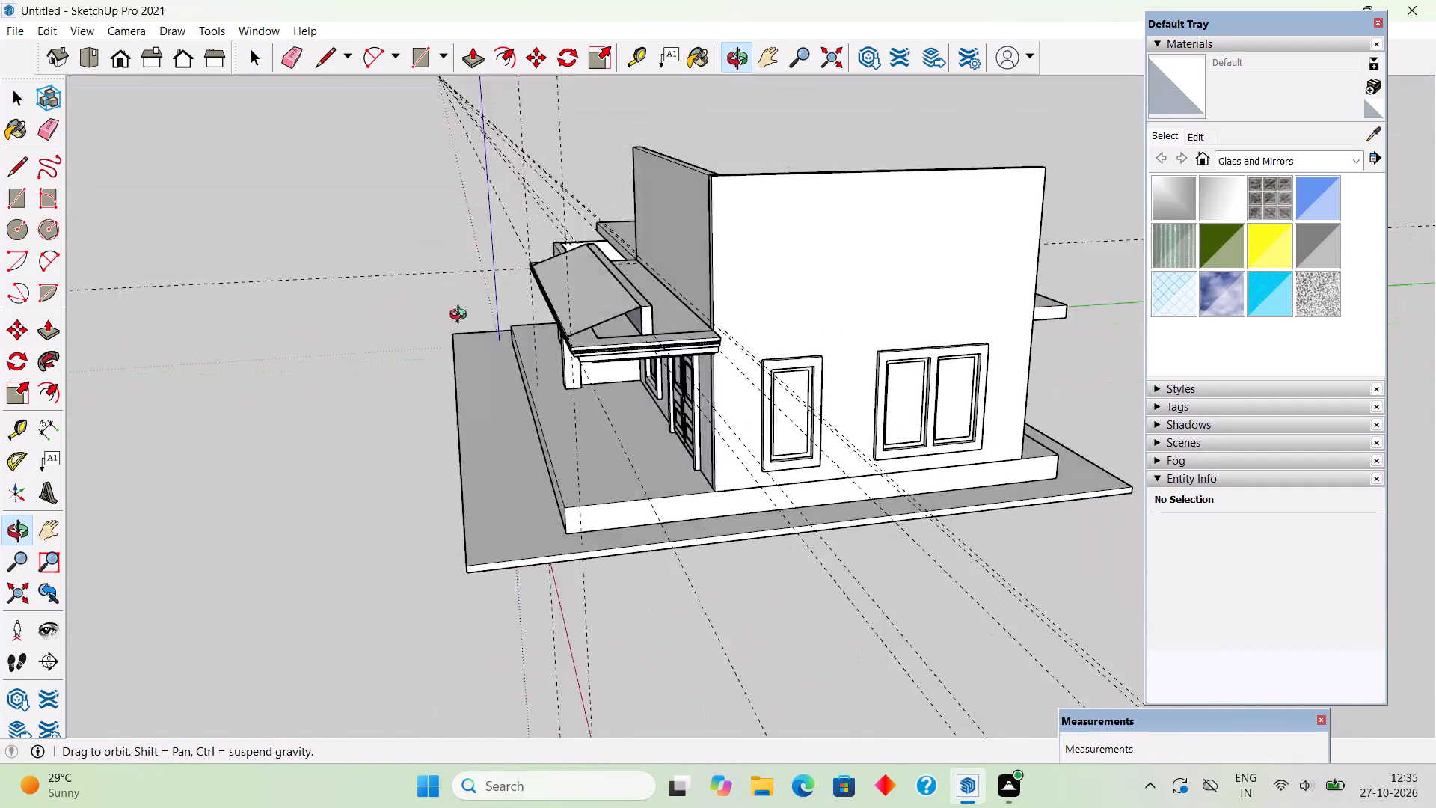
{"action": "middle_click_drag", "start_coordinate": [461, 316], "coordinate": [1071, 406]}
{"action": "middle_click_drag", "start_coordinate": [686, 430], "coordinate": [927, 313]}
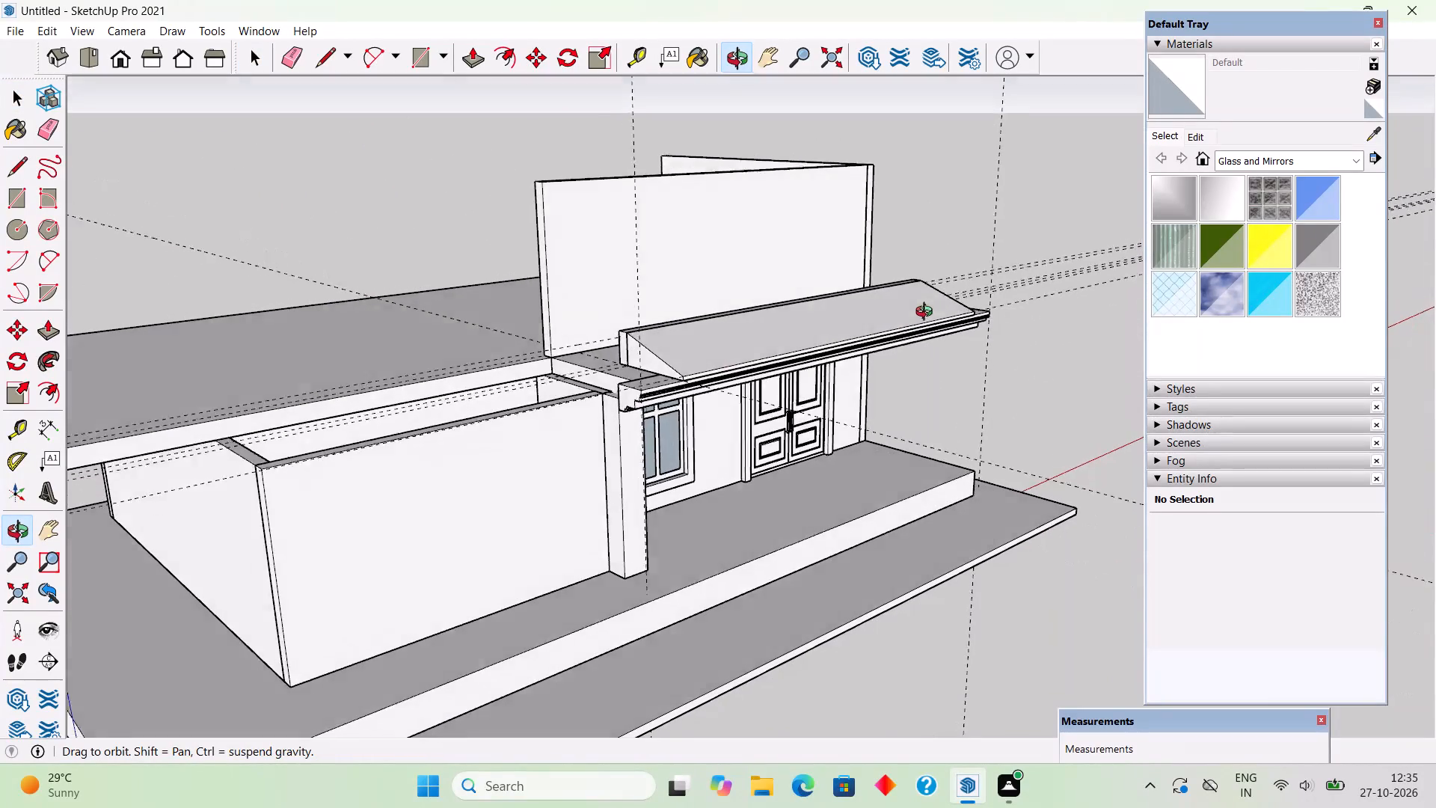
{"action": "middle_click_drag", "start_coordinate": [927, 313], "coordinate": [903, 324]}
{"action": "scroll", "coordinate": [664, 380], "scroll_direction": "up", "scroll_amount": 11}
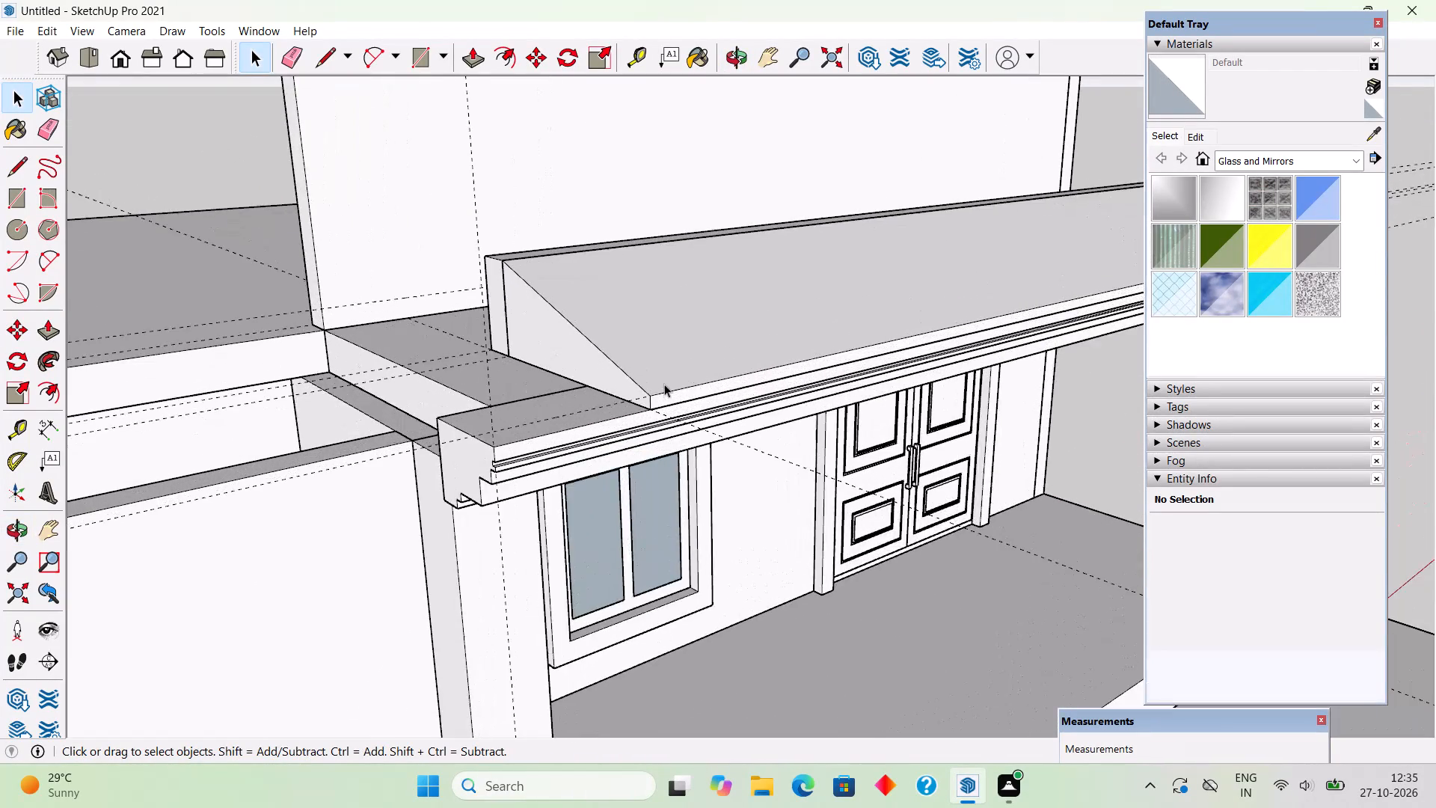
{"action": "middle_click_drag", "start_coordinate": [726, 371], "coordinate": [33, 349]}
{"action": "middle_click_drag", "start_coordinate": [767, 386], "coordinate": [719, 379]}
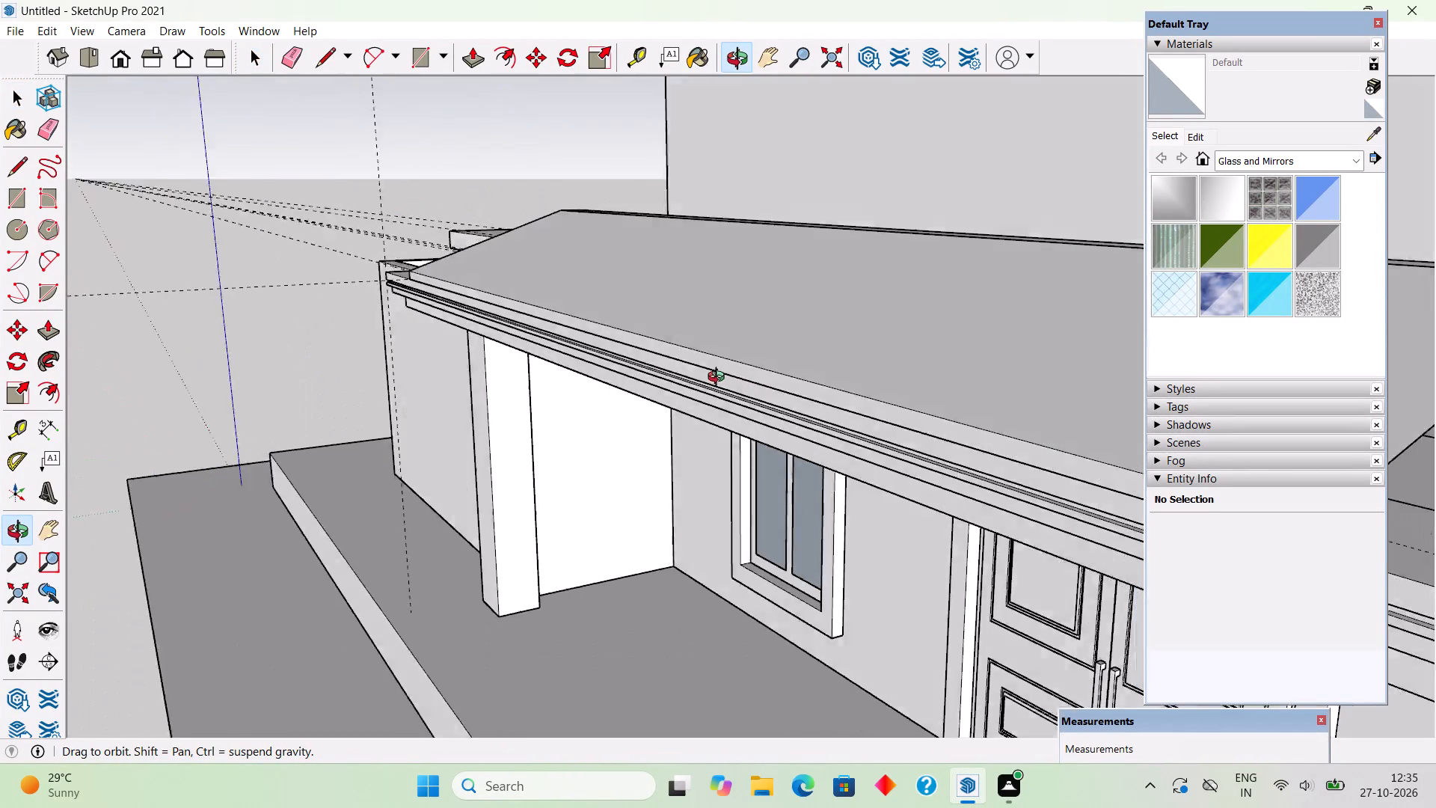
{"action": "middle_click_drag", "start_coordinate": [719, 379], "coordinate": [579, 367]}
Close the roof's open end inside its group by drawing a 2' inner edge, a 3" eave edge and a 5' base line.
{"action": "middle_click_drag", "start_coordinate": [553, 435], "coordinate": [544, 396]}
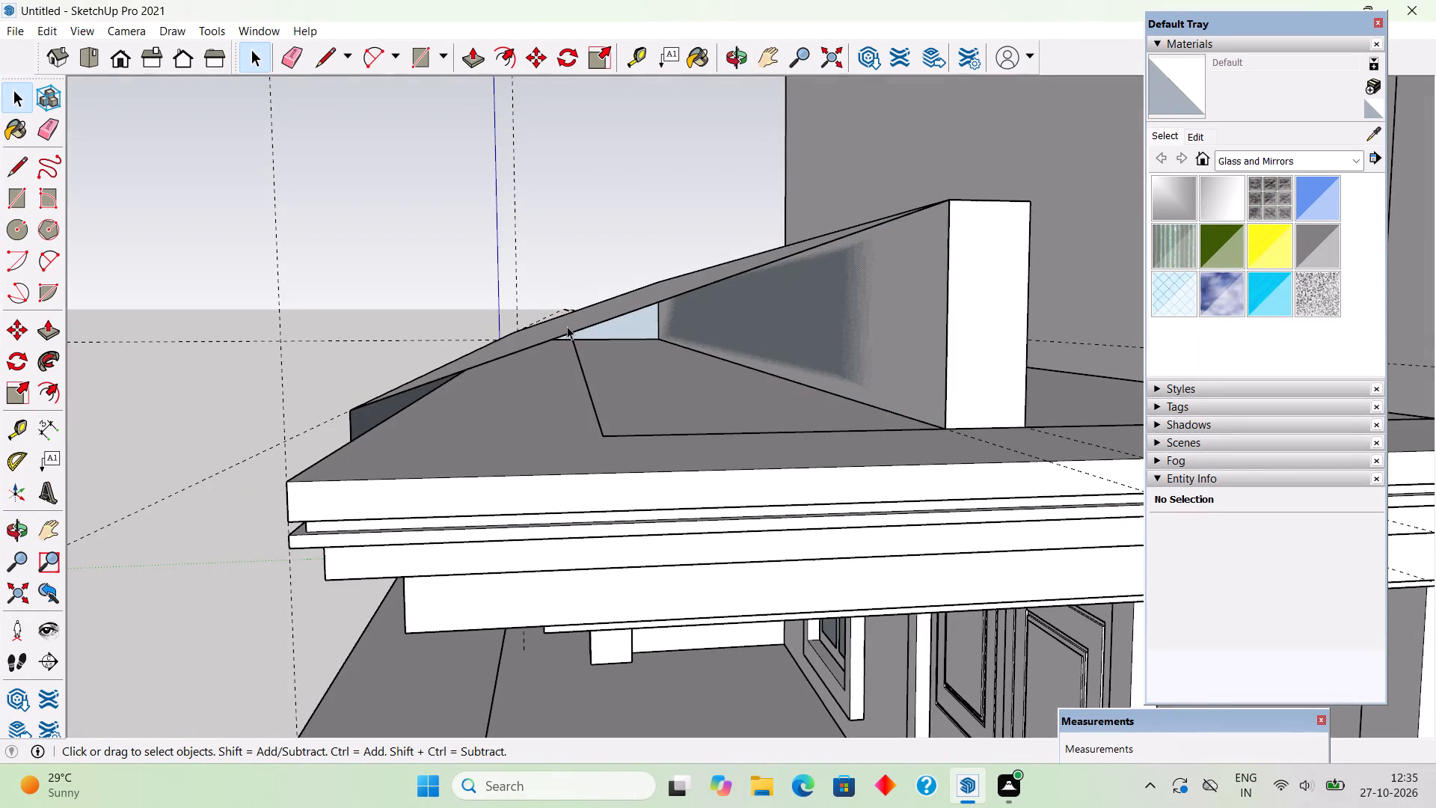
{"action": "triple_click", "coordinate": [567, 326]}
{"action": "key", "text": "l"}
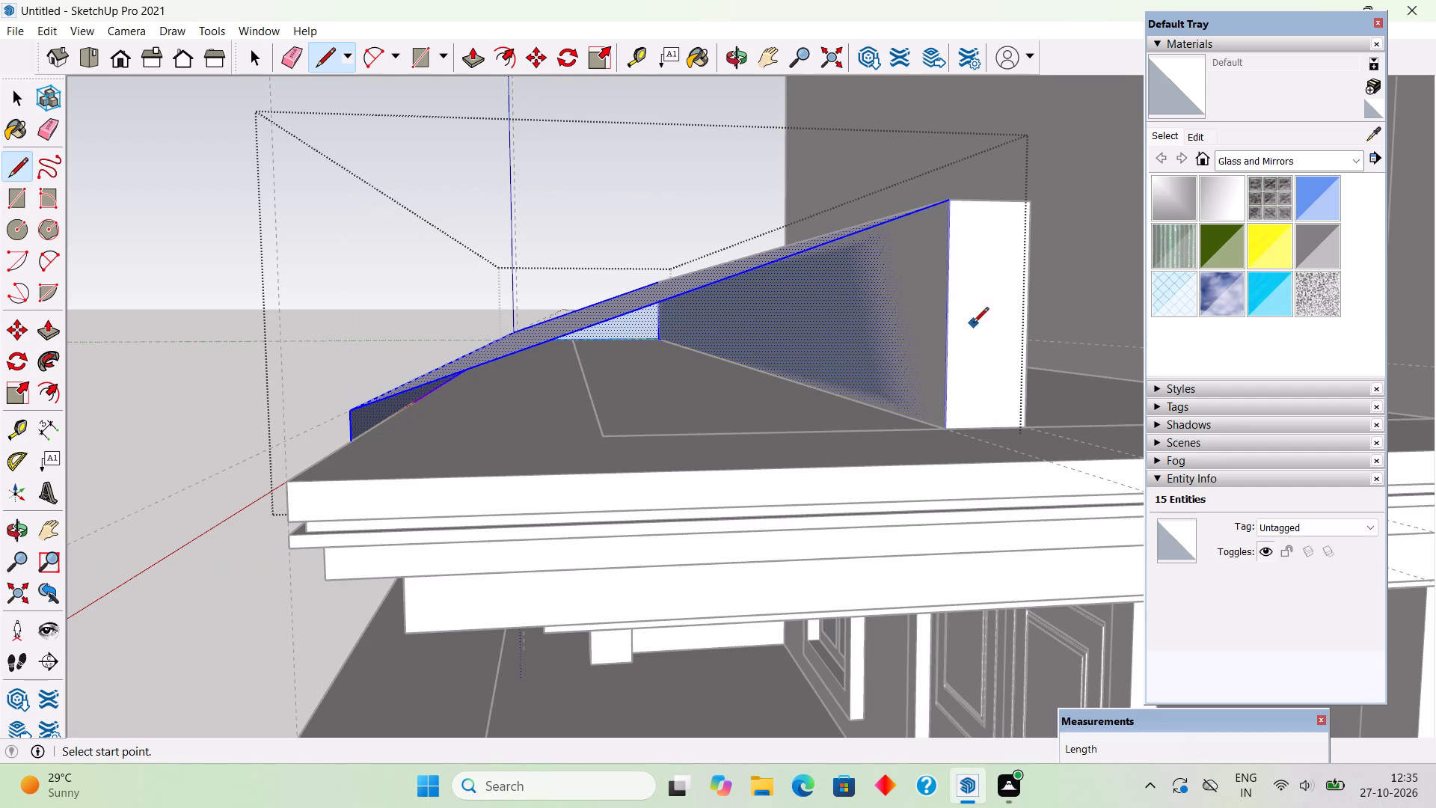
{"action": "left_click", "coordinate": [945, 430]}
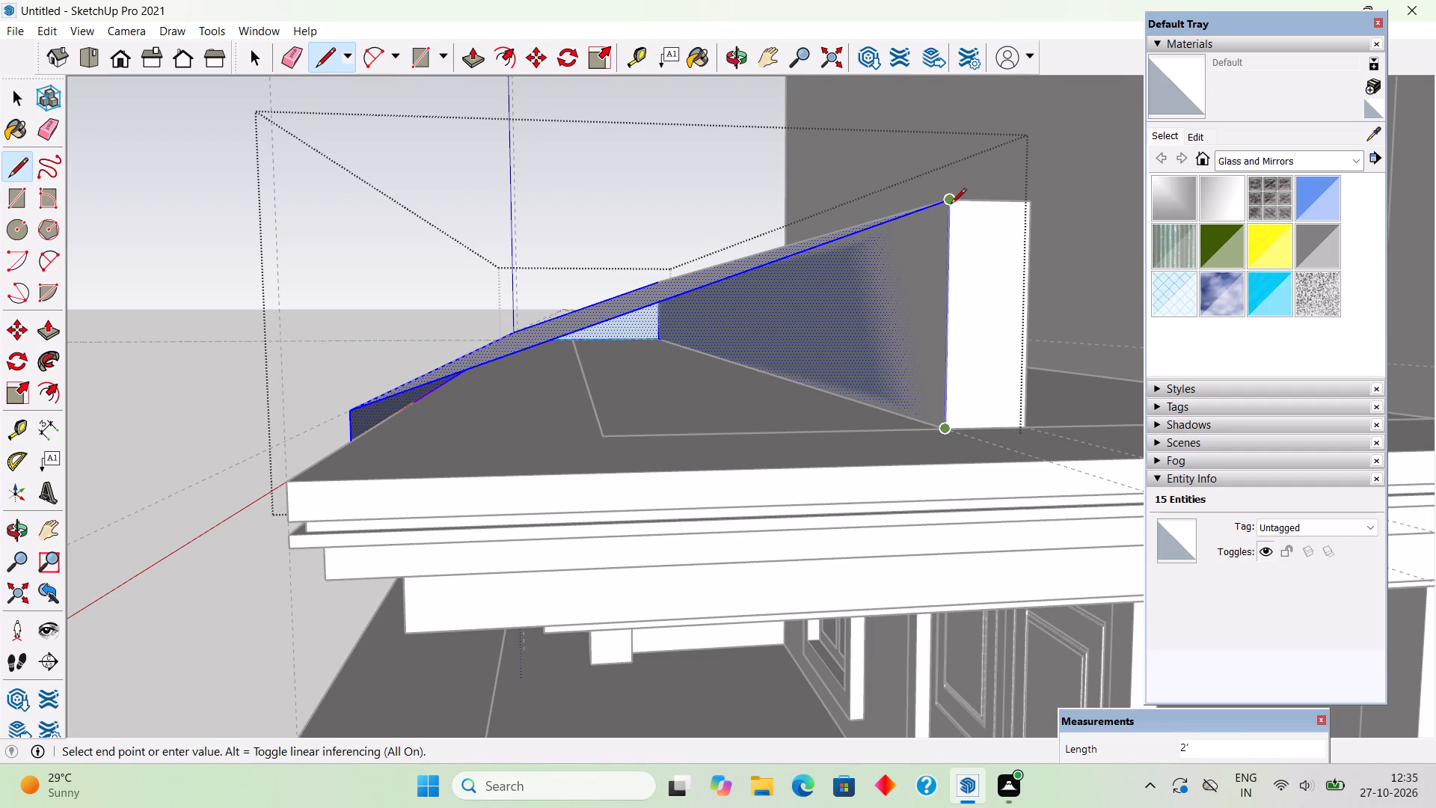
{"action": "left_click", "coordinate": [951, 204]}
{"action": "scroll", "coordinate": [325, 405], "scroll_direction": "up", "scroll_amount": 4}
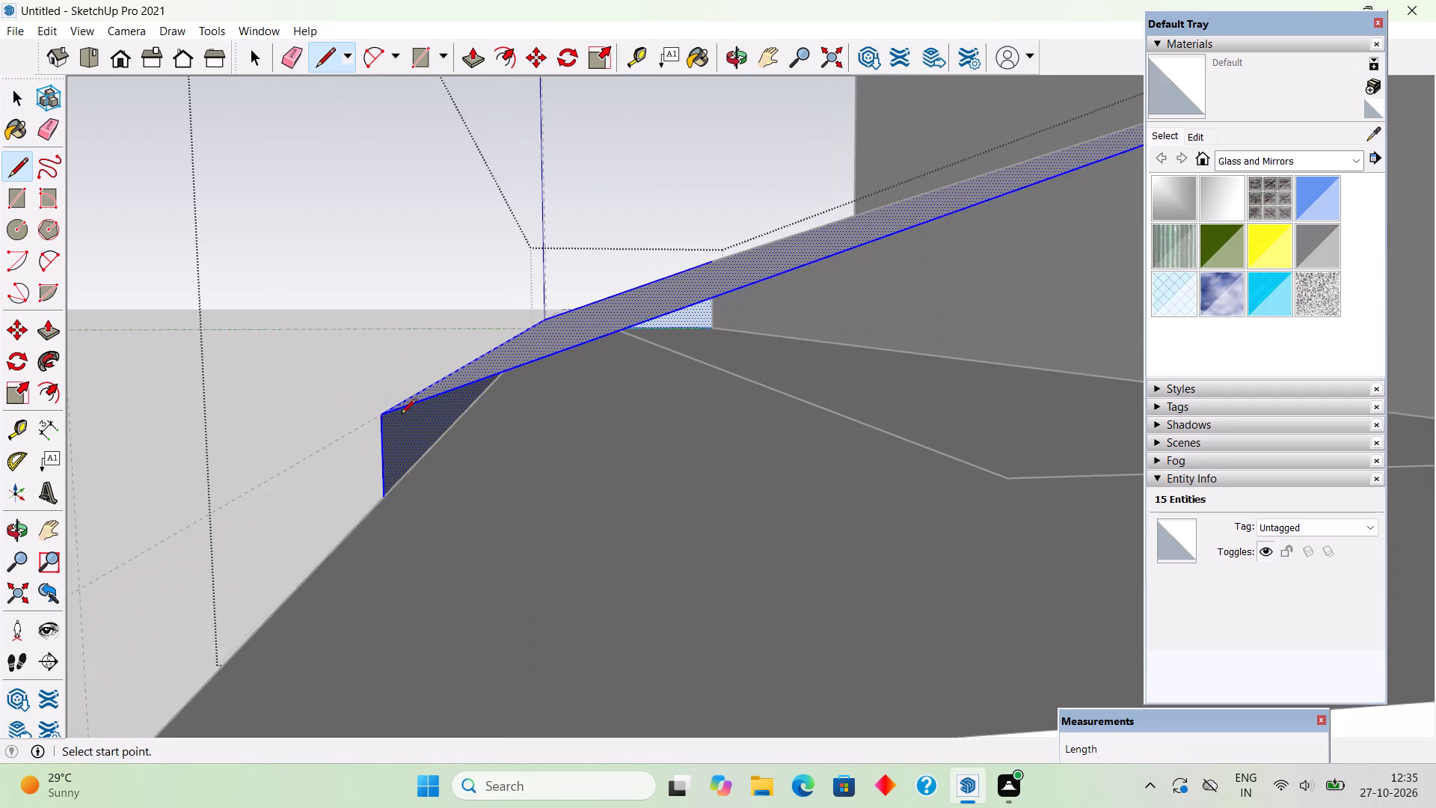
{"action": "left_click", "coordinate": [411, 417]}
{"action": "left_click", "coordinate": [420, 565]}
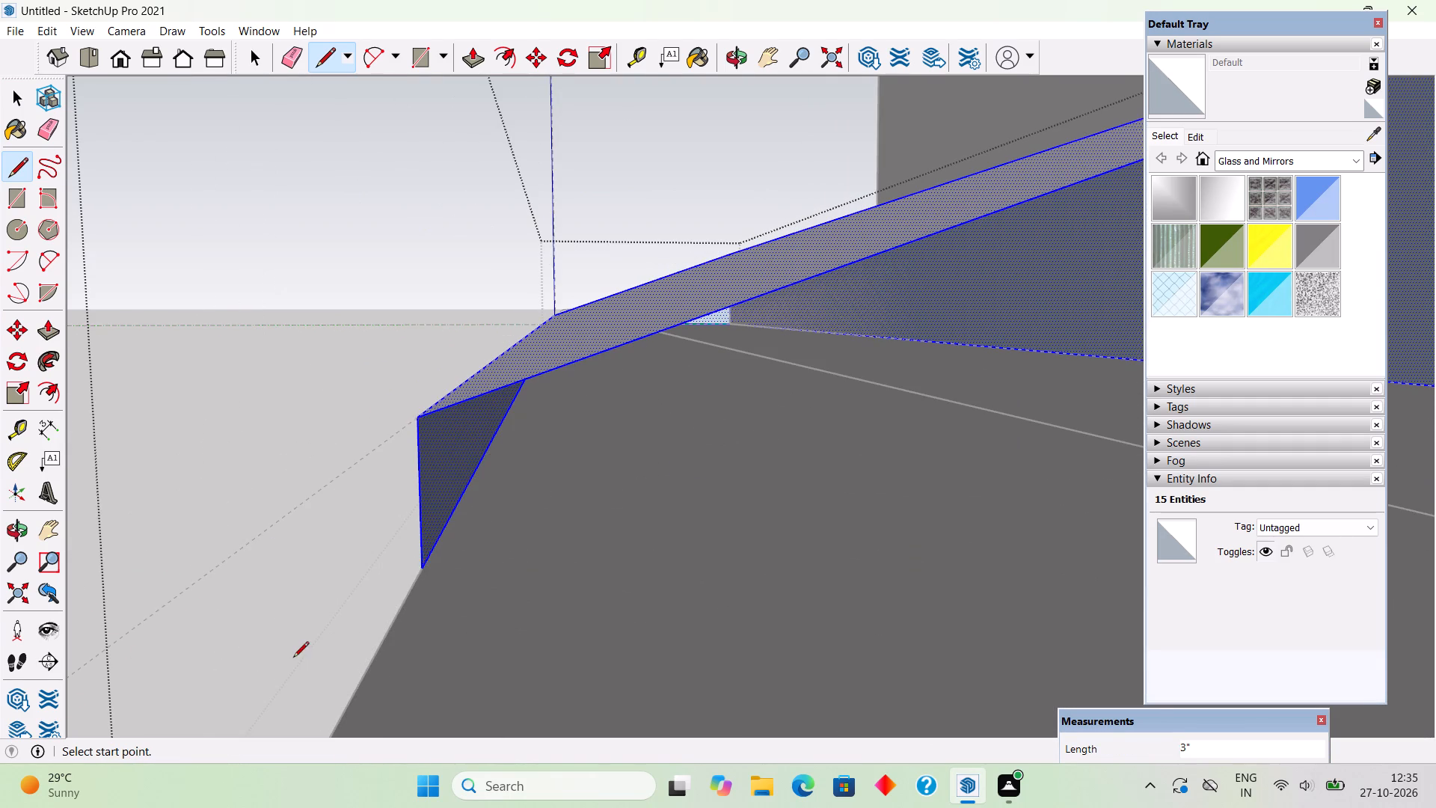
{"action": "scroll", "coordinate": [293, 658], "scroll_direction": "down", "scroll_amount": 7}
{"action": "left_click", "coordinate": [740, 621]}
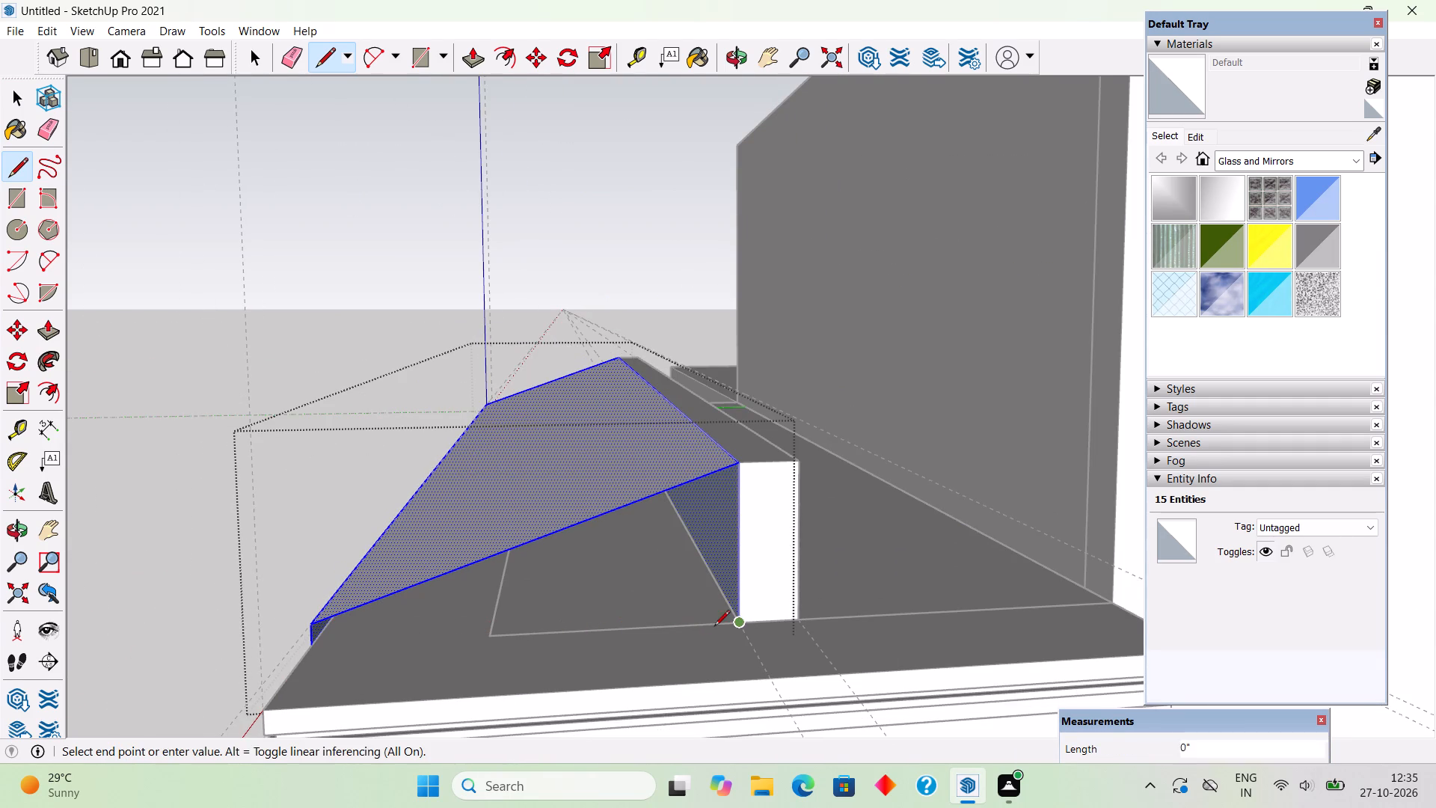
{"action": "left_click", "coordinate": [307, 649]}
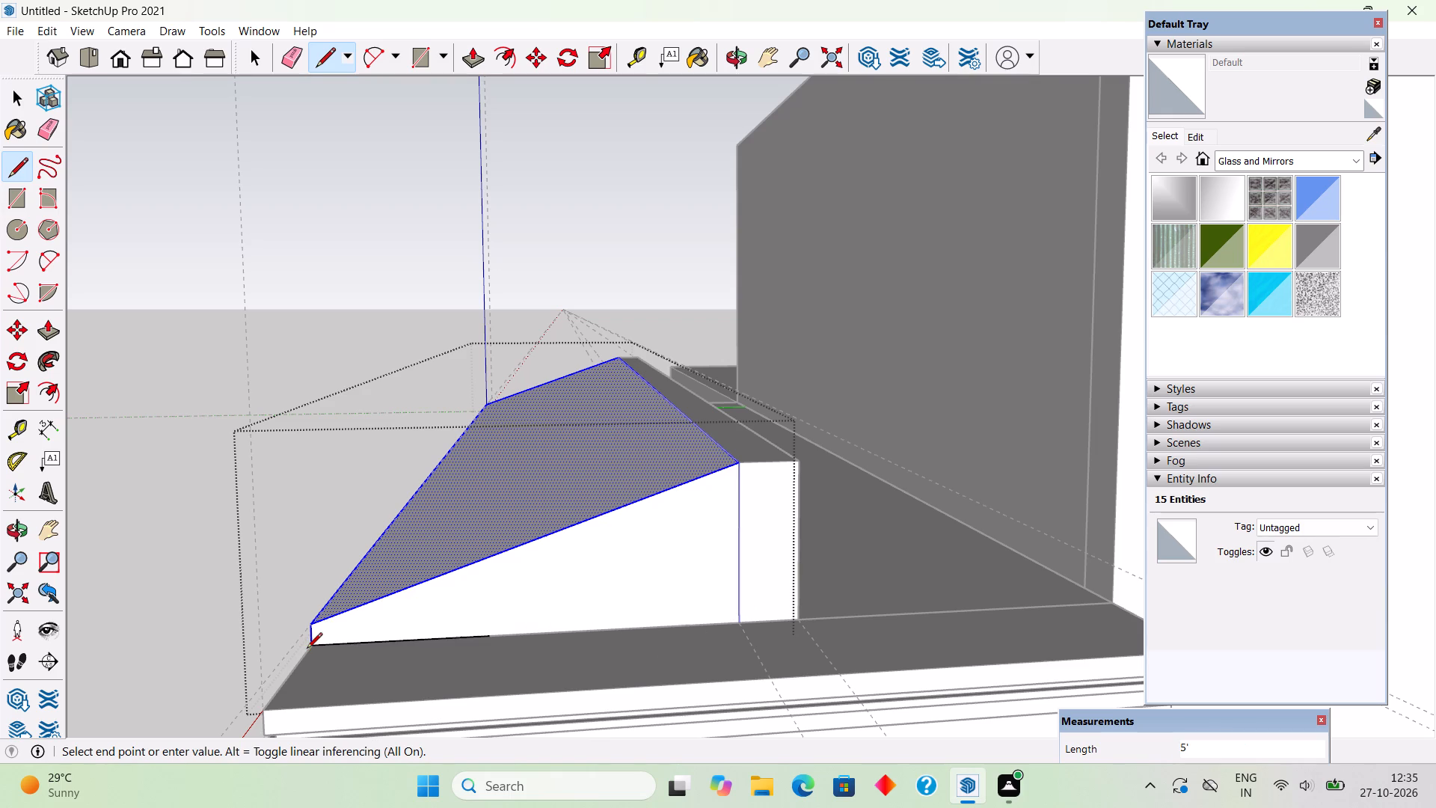
{"action": "key", "text": "space"}
{"action": "left_click", "coordinate": [381, 248]}
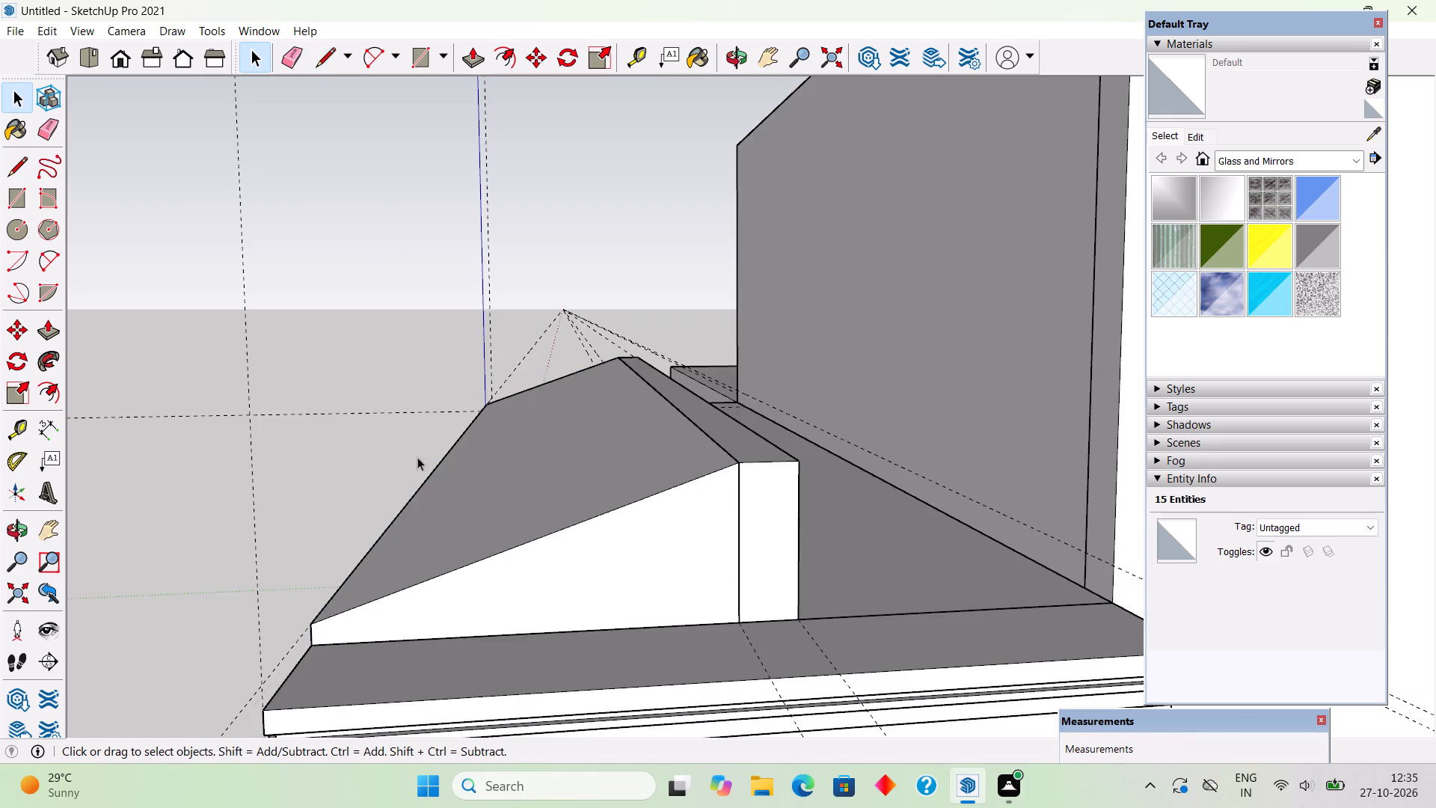
Examine the porch roof from the front, both ends and above, entering the roof group for a closer view of the slope.
{"action": "middle_click_drag", "start_coordinate": [479, 523], "coordinate": [963, 515]}
{"action": "scroll", "coordinate": [878, 453], "scroll_direction": "down", "scroll_amount": 10}
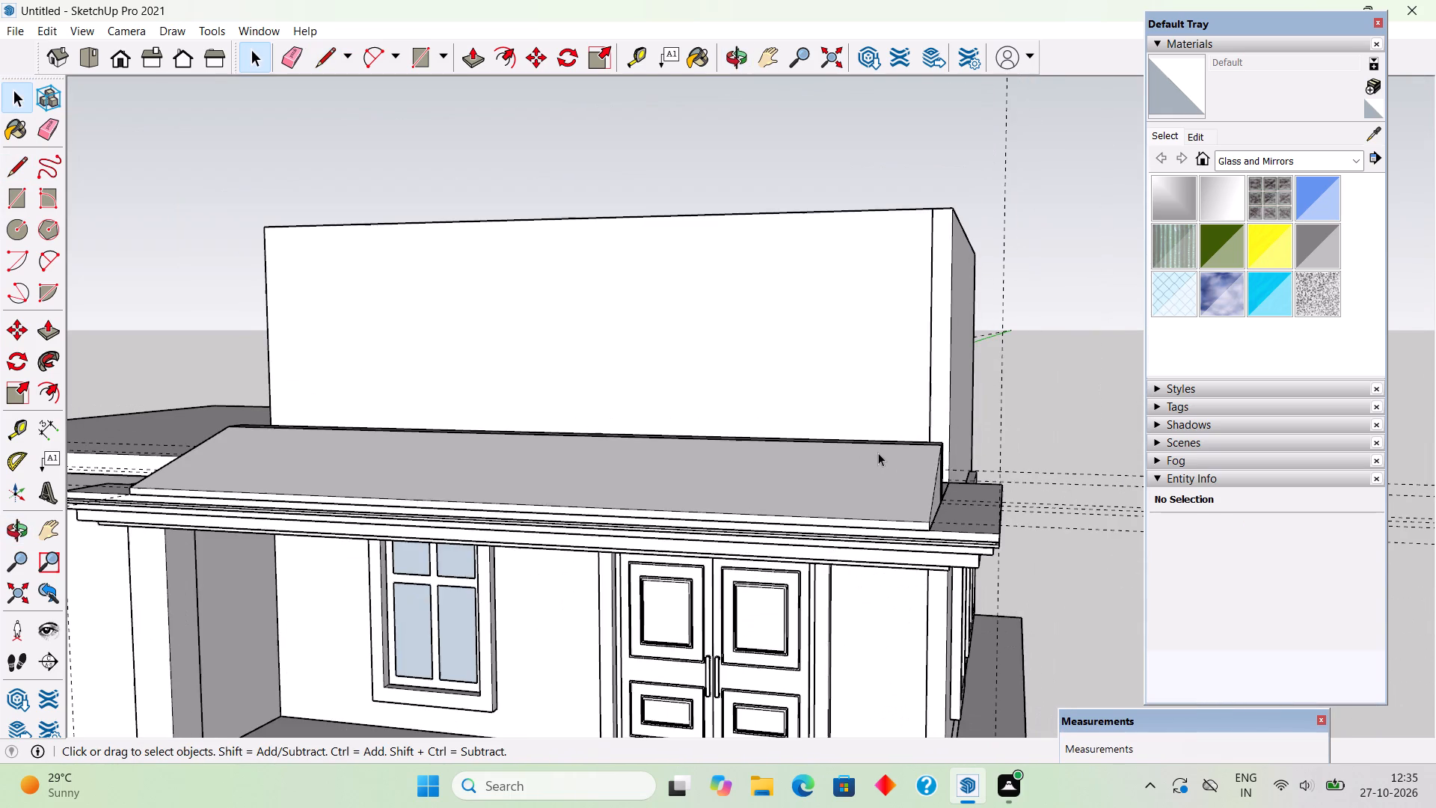
{"action": "middle_click_drag", "start_coordinate": [872, 523], "coordinate": [1155, 548]}
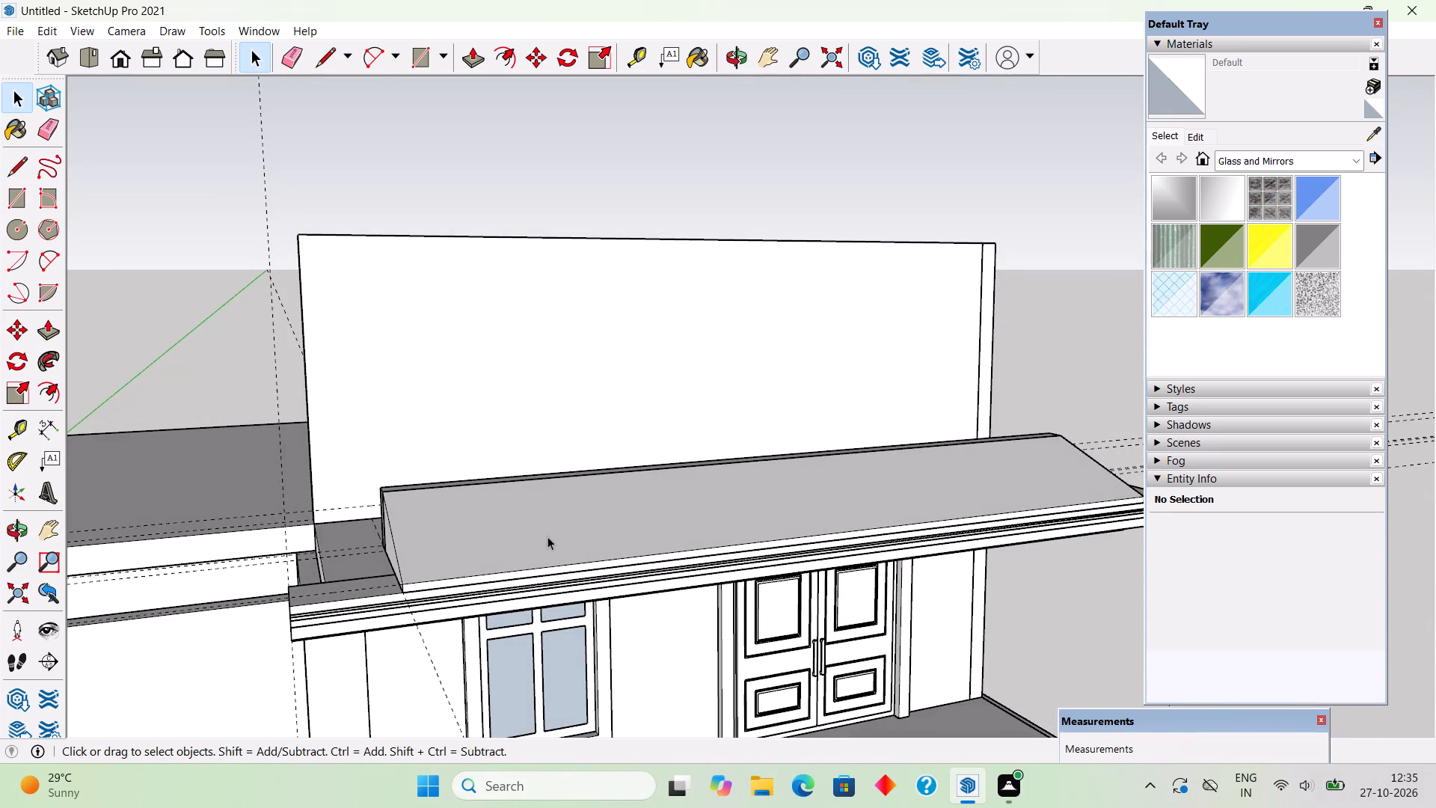
{"action": "triple_click", "coordinate": [547, 527]}
{"action": "middle_click_drag", "start_coordinate": [548, 556], "coordinate": [310, 682]}
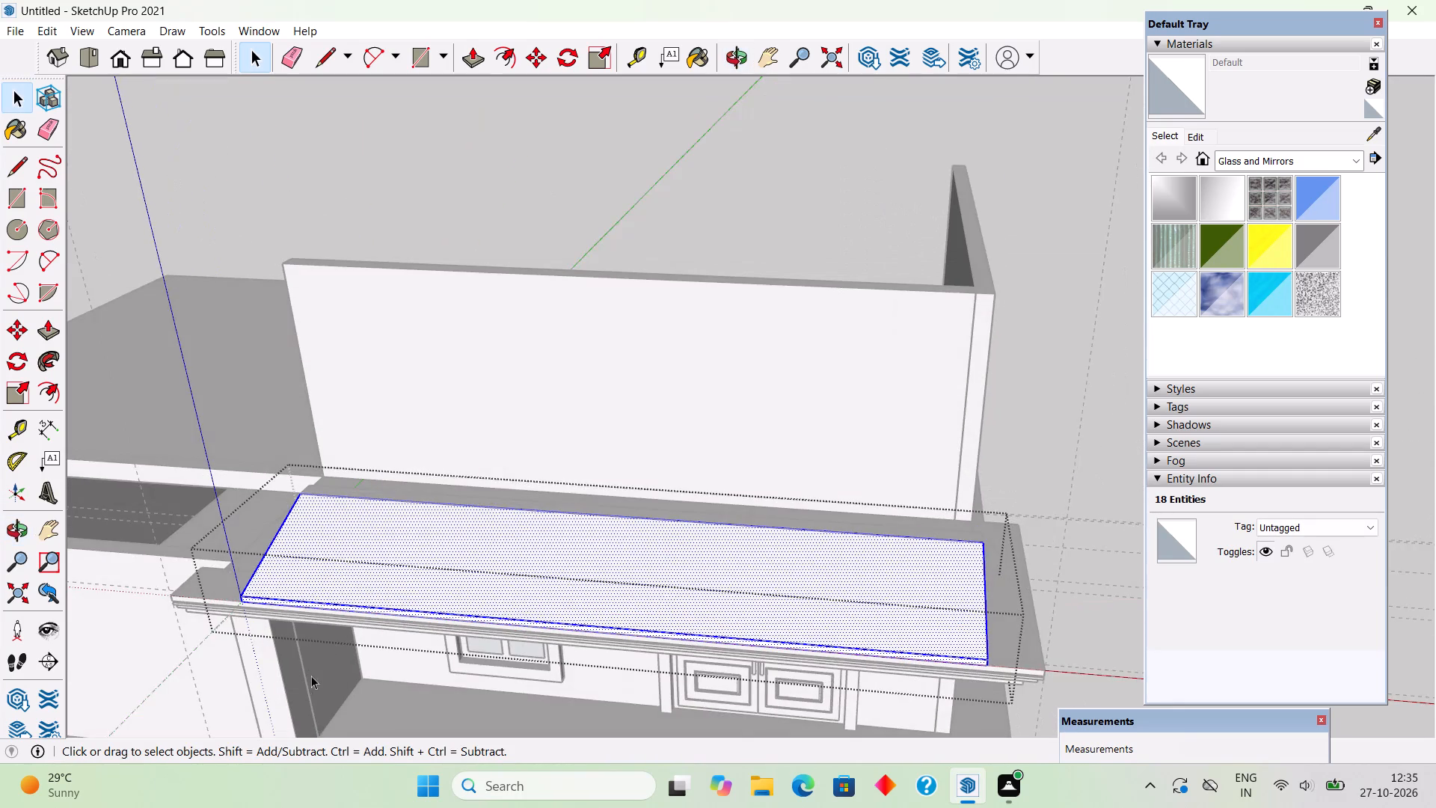
{"action": "scroll", "coordinate": [367, 601], "scroll_direction": "up", "scroll_amount": 3}
{"action": "middle_click_drag", "start_coordinate": [375, 599], "coordinate": [509, 602]}
{"action": "scroll", "coordinate": [509, 602], "scroll_direction": "down", "scroll_amount": 9}
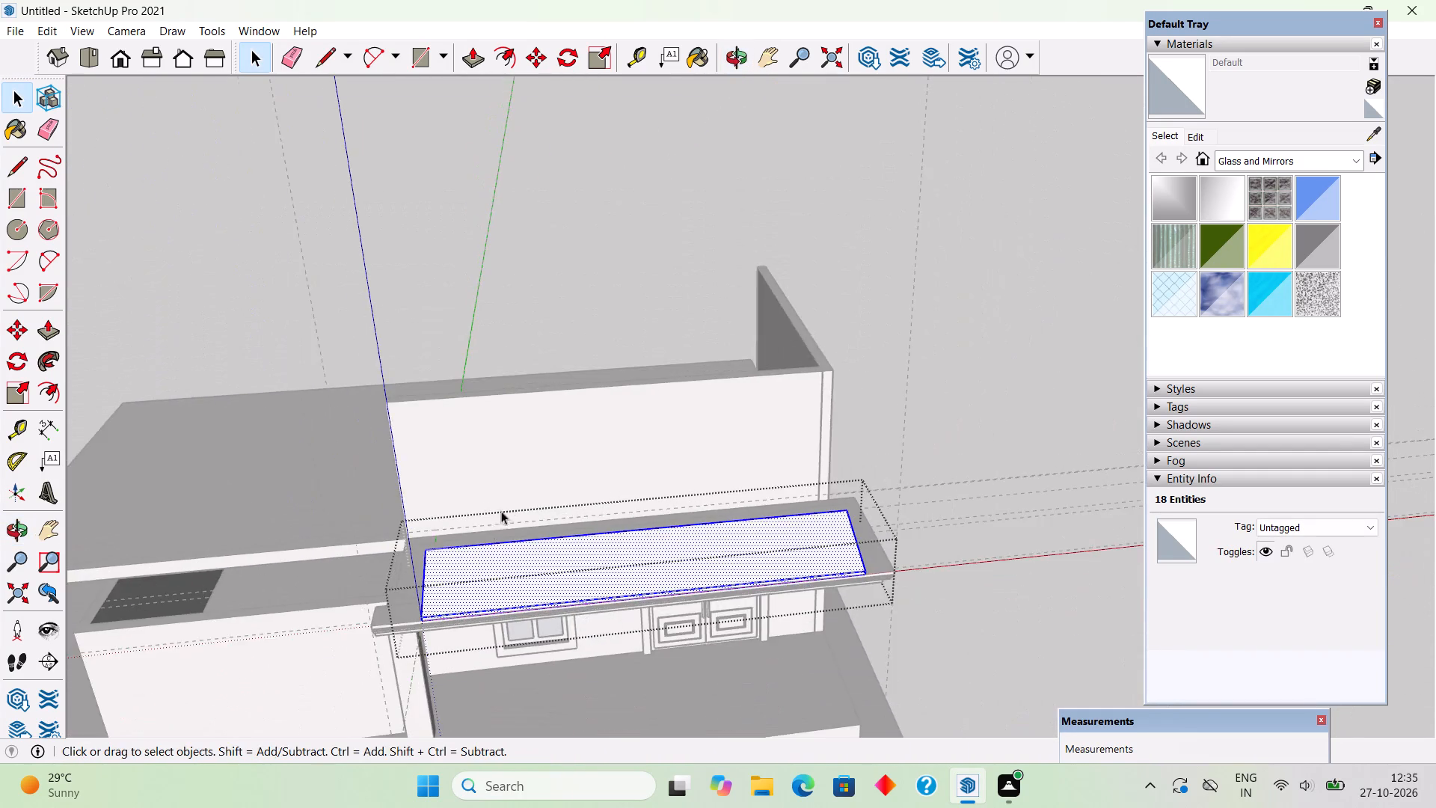
{"action": "middle_click_drag", "start_coordinate": [566, 439], "coordinate": [675, 622]}
{"action": "scroll", "coordinate": [657, 454], "scroll_direction": "down", "scroll_amount": 6}
{"action": "scroll", "coordinate": [693, 648], "scroll_direction": "up", "scroll_amount": 5}
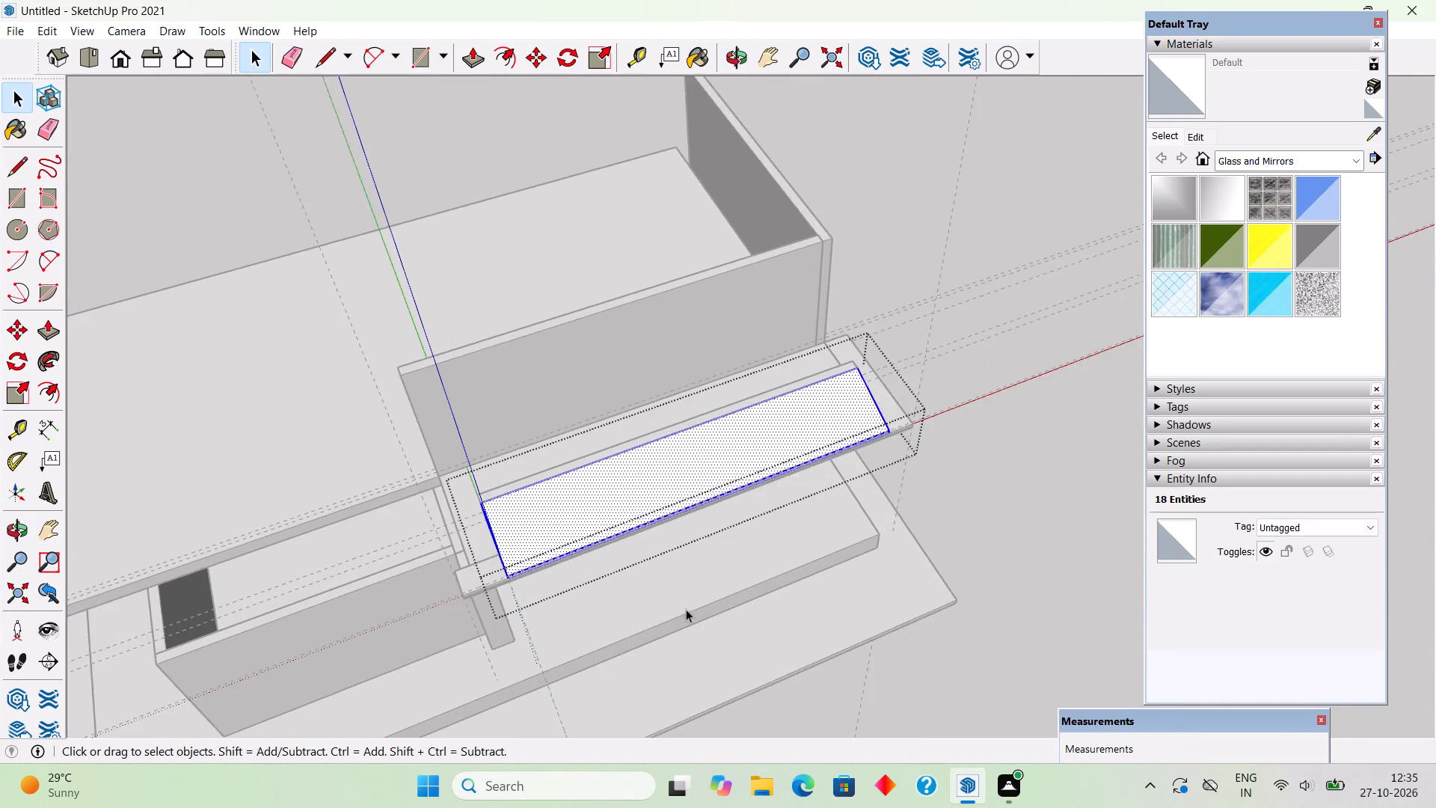
{"action": "scroll", "coordinate": [686, 609], "scroll_direction": "up", "scroll_amount": 3}
{"action": "middle_click_drag", "start_coordinate": [651, 530], "coordinate": [651, 605]}
{"action": "scroll", "coordinate": [344, 572], "scroll_direction": "up", "scroll_amount": 5}
{"action": "middle_click_drag", "start_coordinate": [594, 587], "coordinate": [492, 590]}
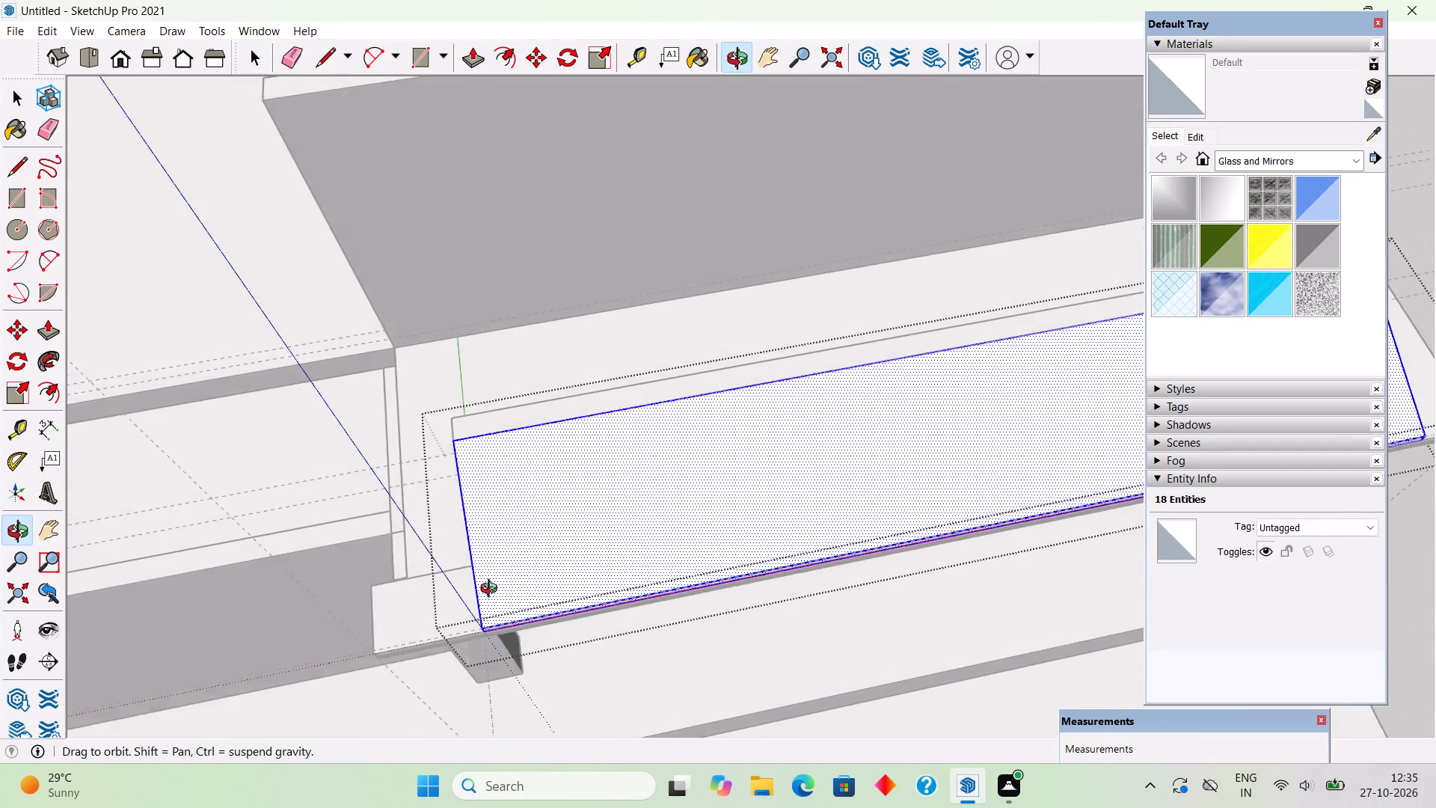
{"action": "middle_click_drag", "start_coordinate": [492, 590], "coordinate": [480, 599]}
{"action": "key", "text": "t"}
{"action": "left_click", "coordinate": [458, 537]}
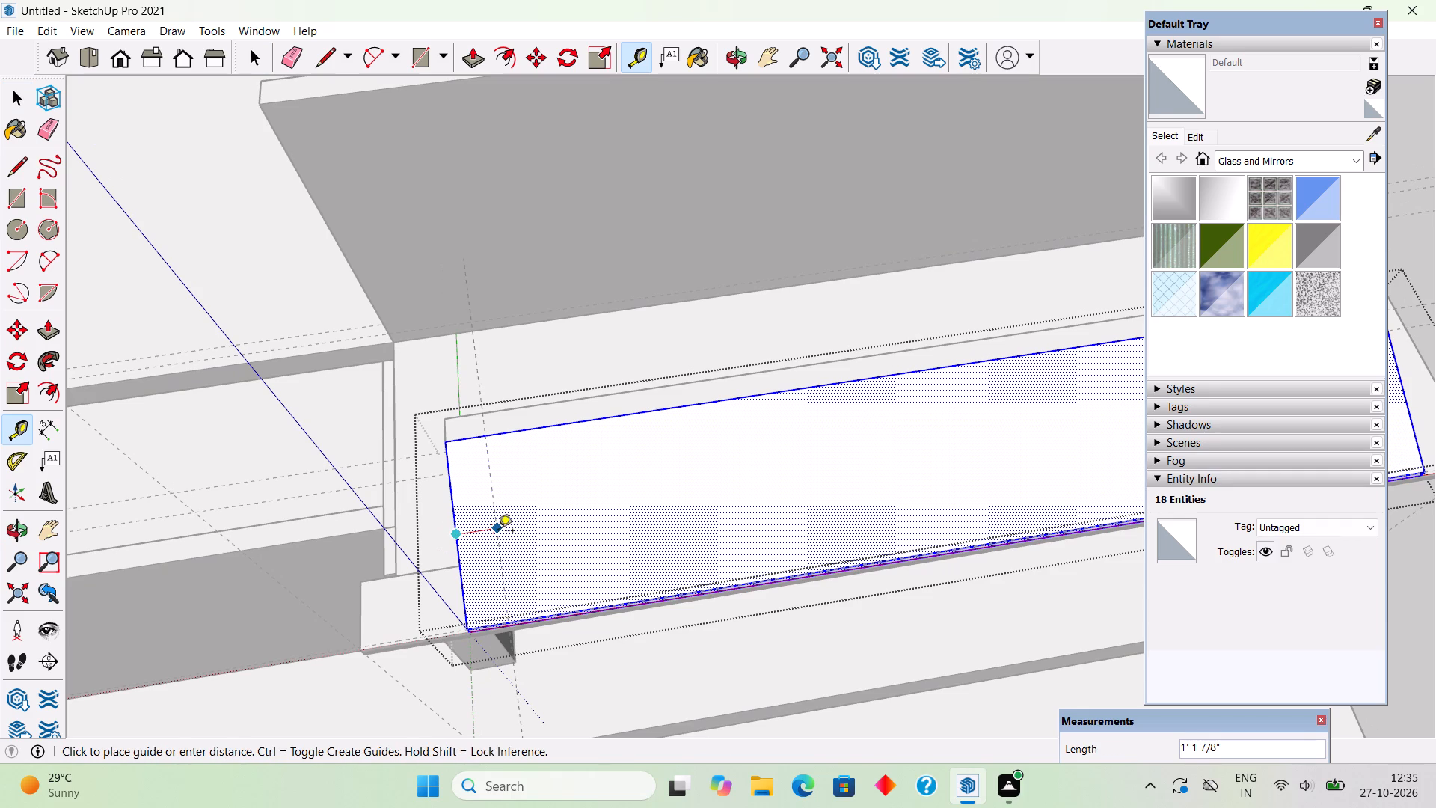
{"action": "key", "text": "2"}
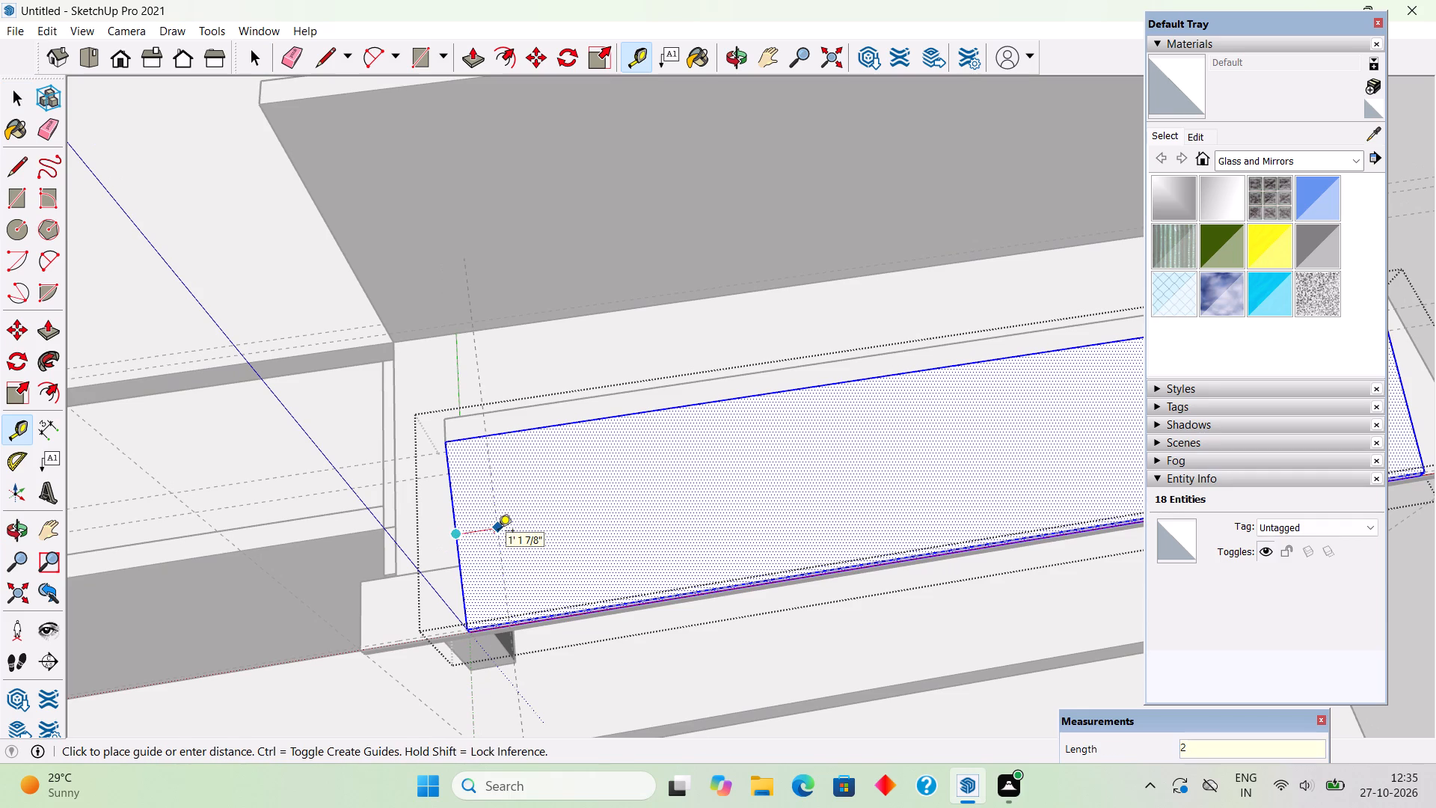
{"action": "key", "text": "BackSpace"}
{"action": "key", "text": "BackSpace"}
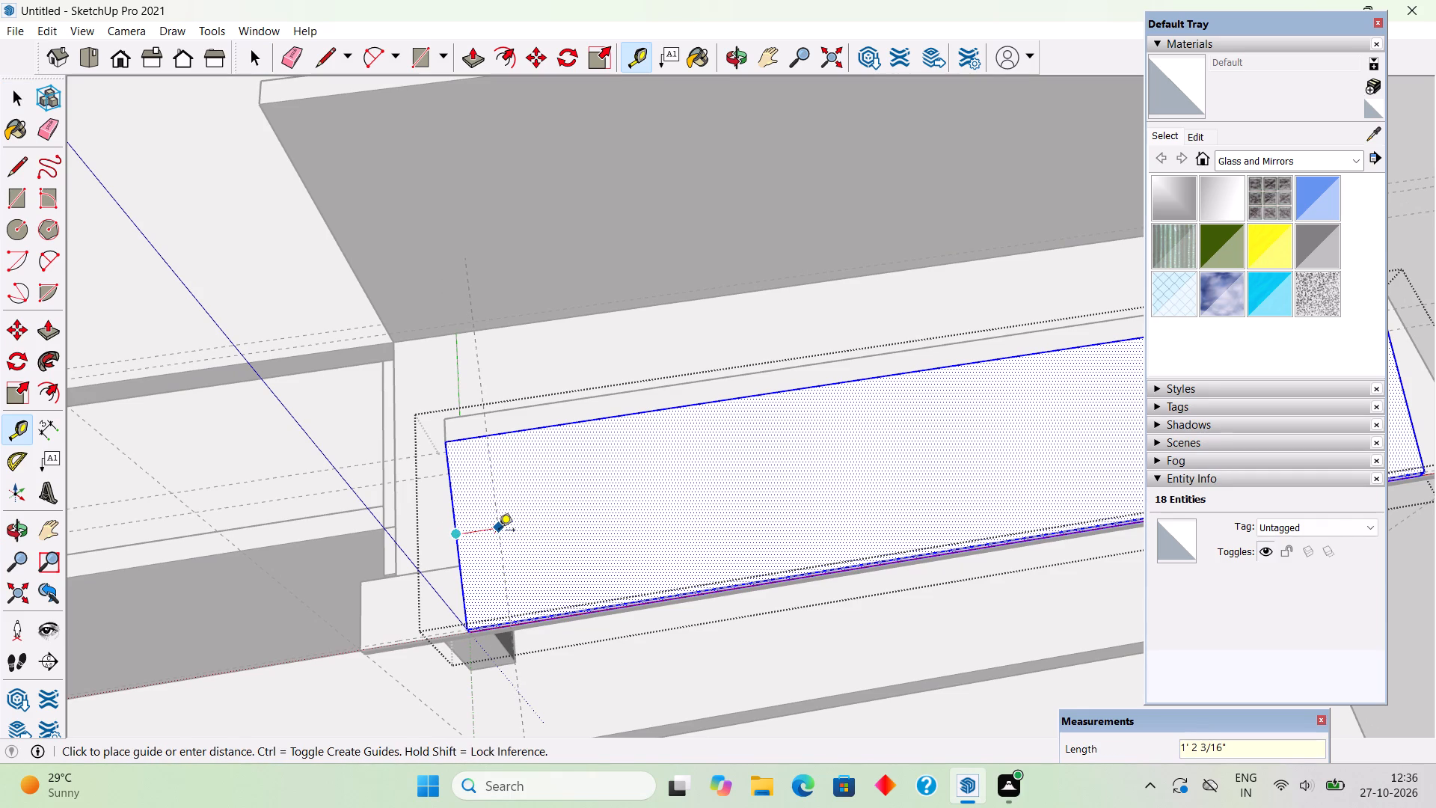
Add a guide on the roof slope 1.8' in from its end edge and a second guide 1.5" beyond it.
{"action": "key", "text": "t"}
{"action": "left_click", "coordinate": [462, 578]}
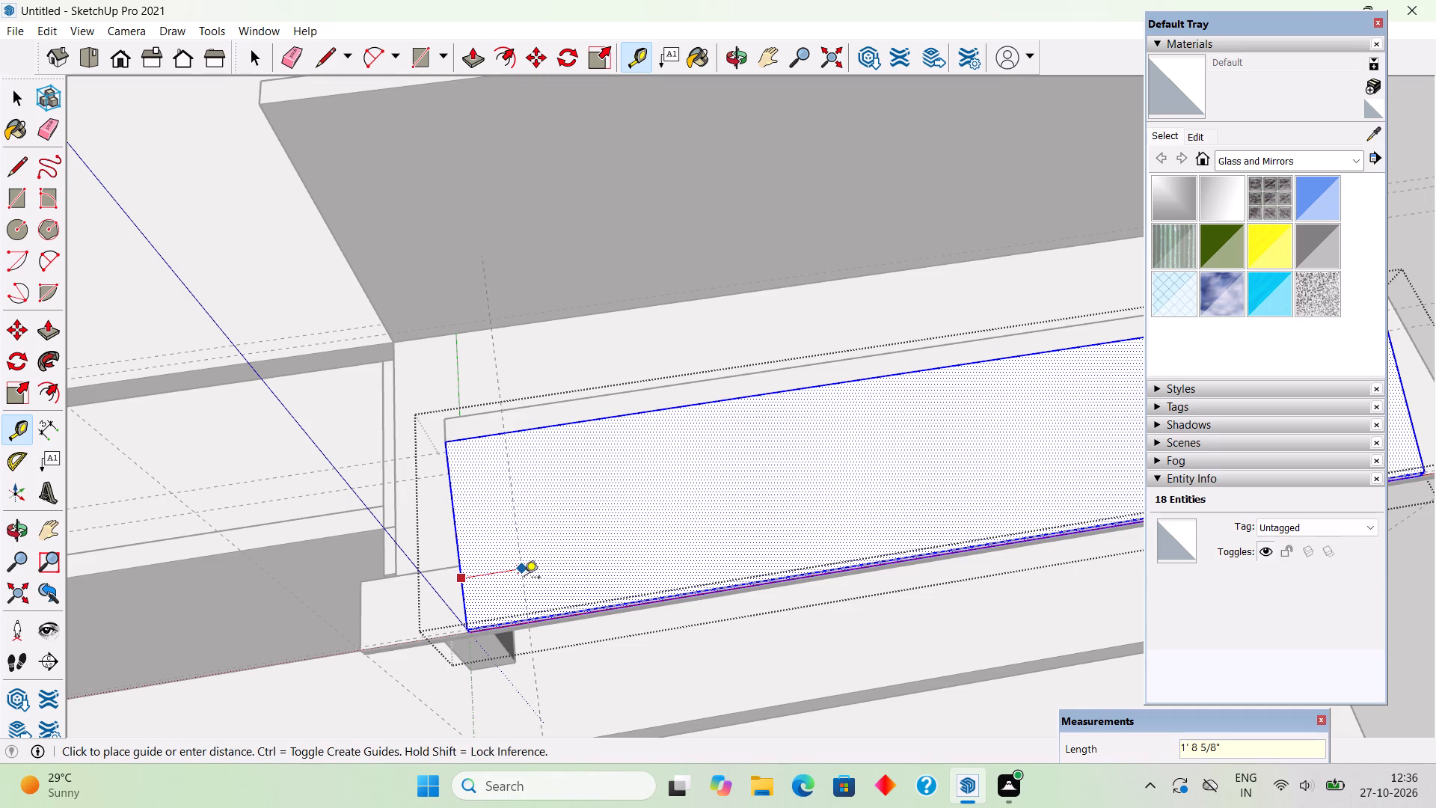
{"action": "type", "text": "1.8'"}
{"action": "key", "text": "Return"}
{"action": "left_click", "coordinate": [533, 590]}
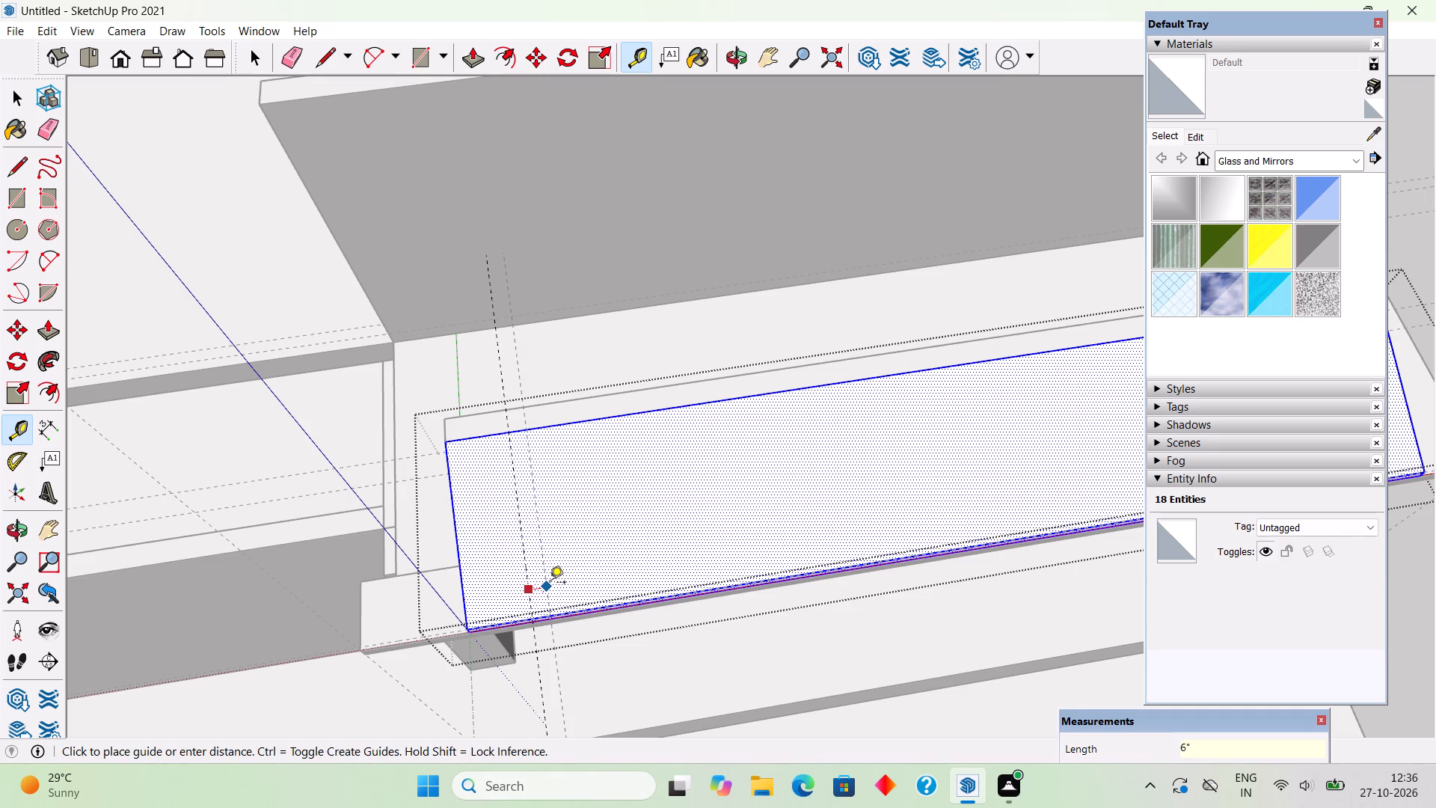
{"action": "type", "text": "1.5\""}
{"action": "key", "text": "Return"}
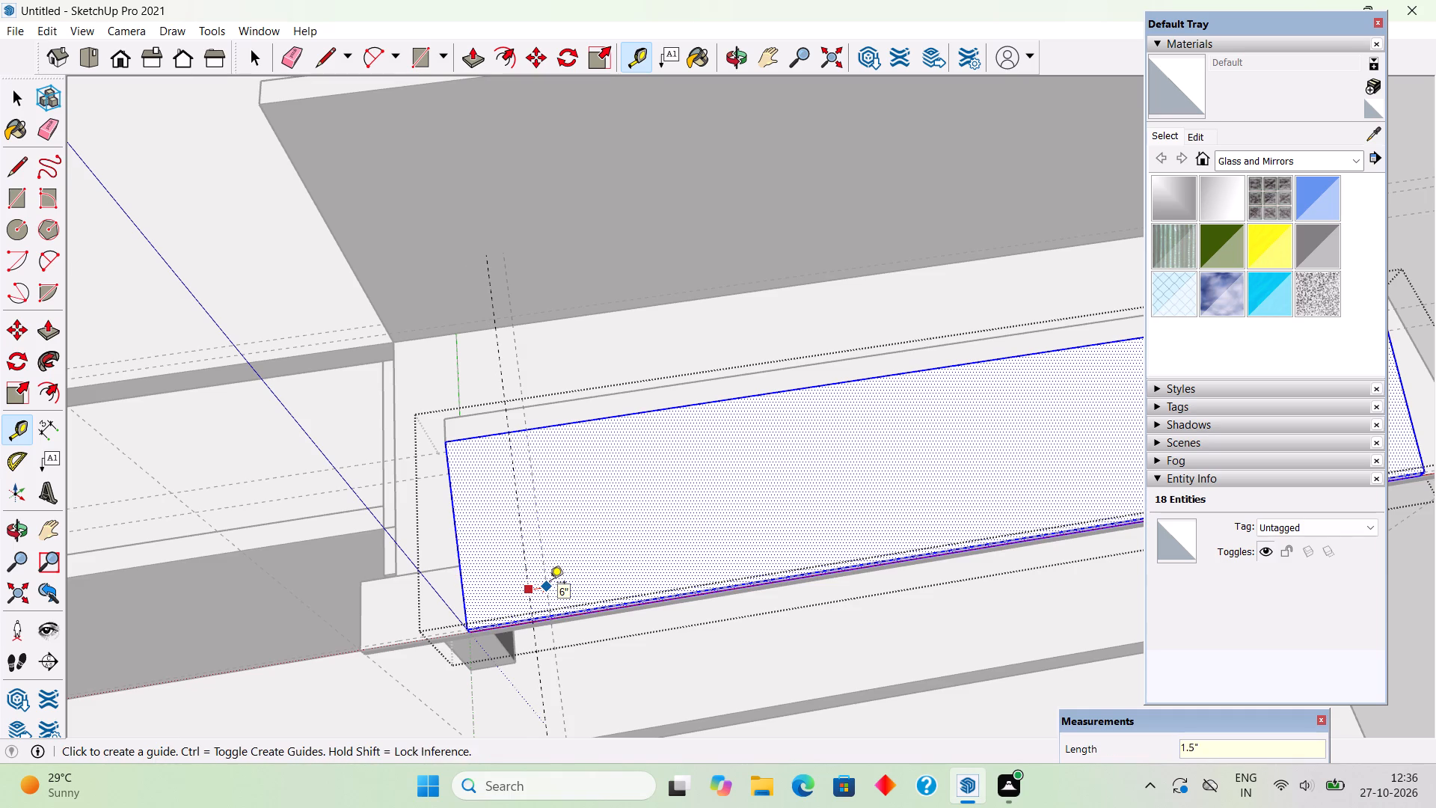
{"action": "key", "text": "space"}
{"action": "scroll", "coordinate": [536, 603], "scroll_direction": "up", "scroll_amount": 6}
{"action": "key", "text": "r"}
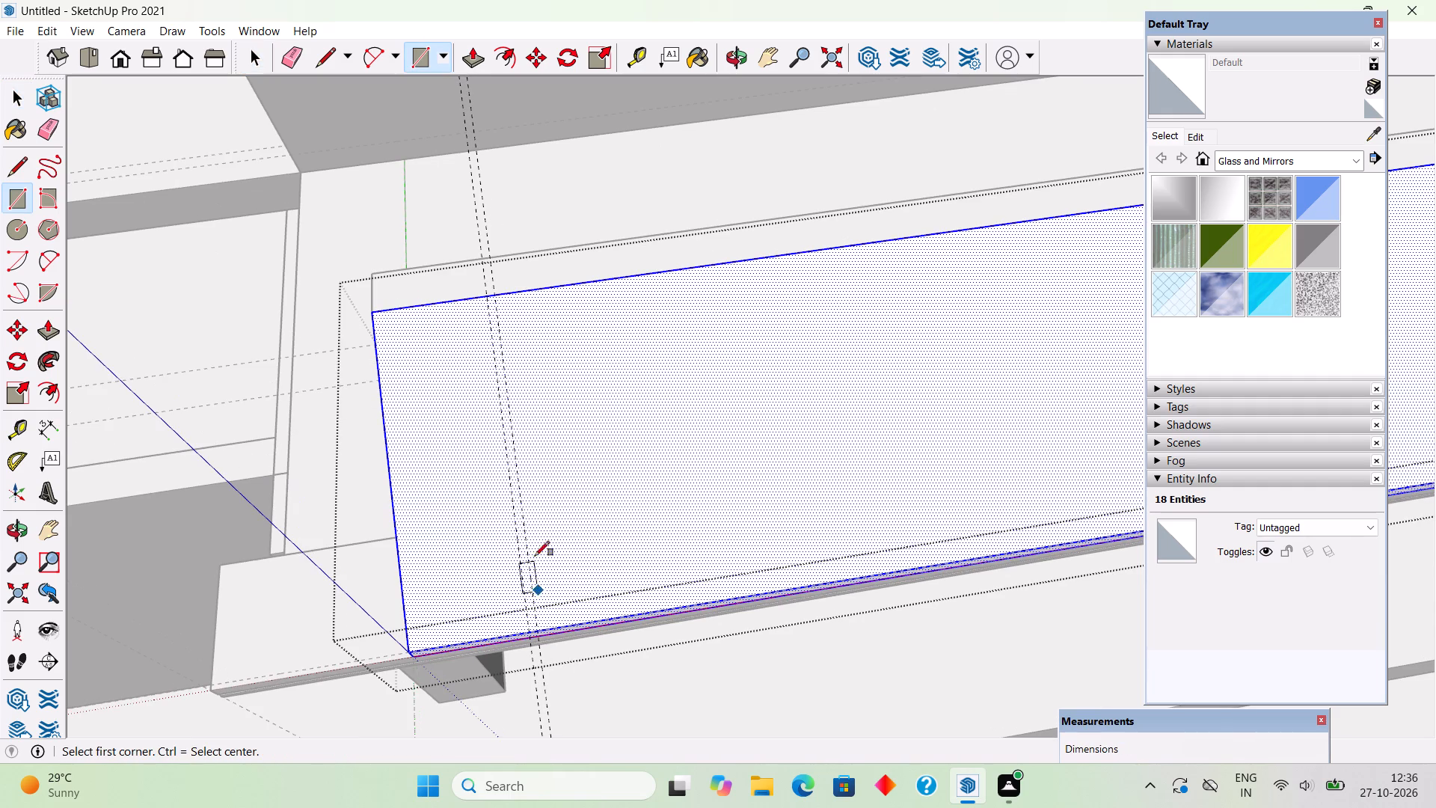
{"action": "key", "text": "space"}
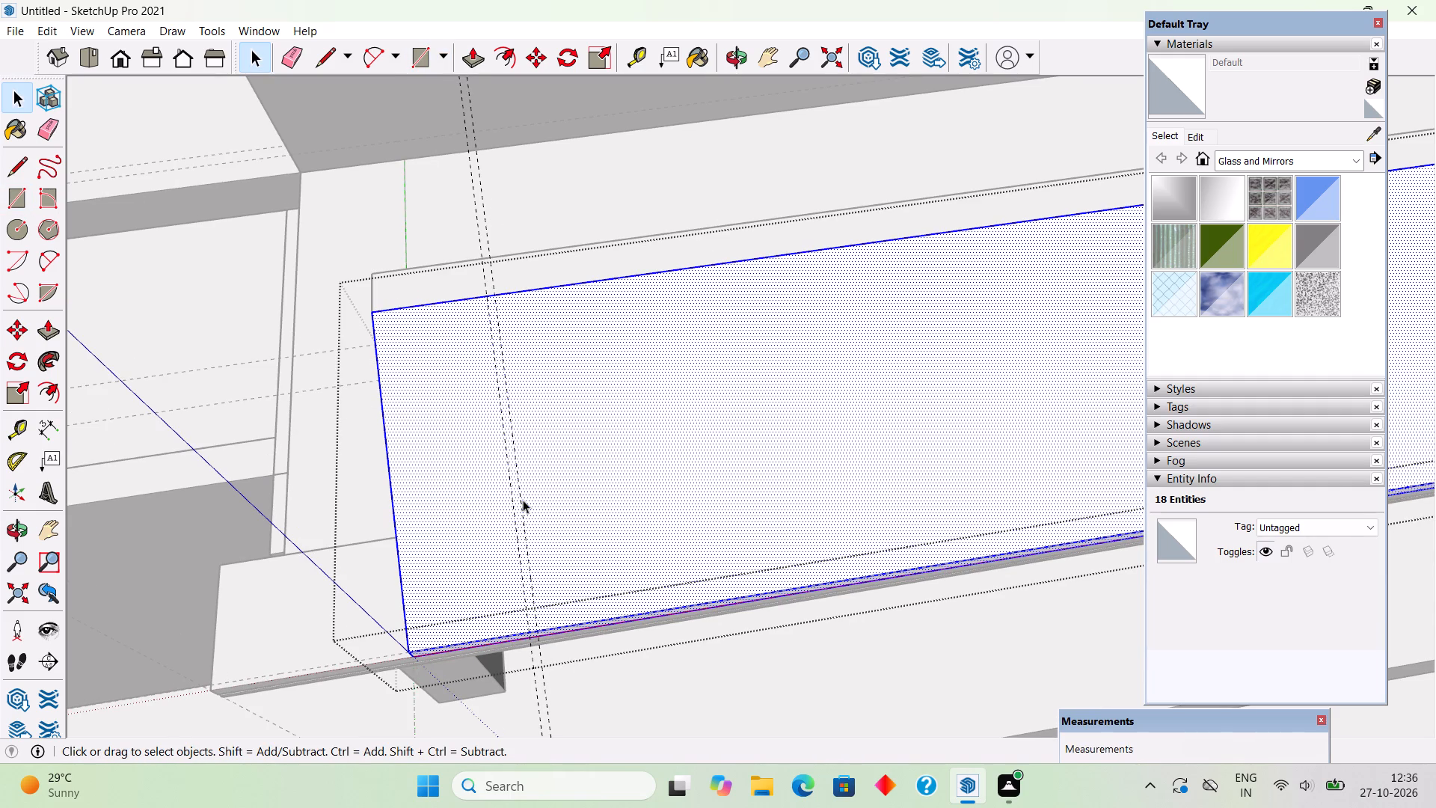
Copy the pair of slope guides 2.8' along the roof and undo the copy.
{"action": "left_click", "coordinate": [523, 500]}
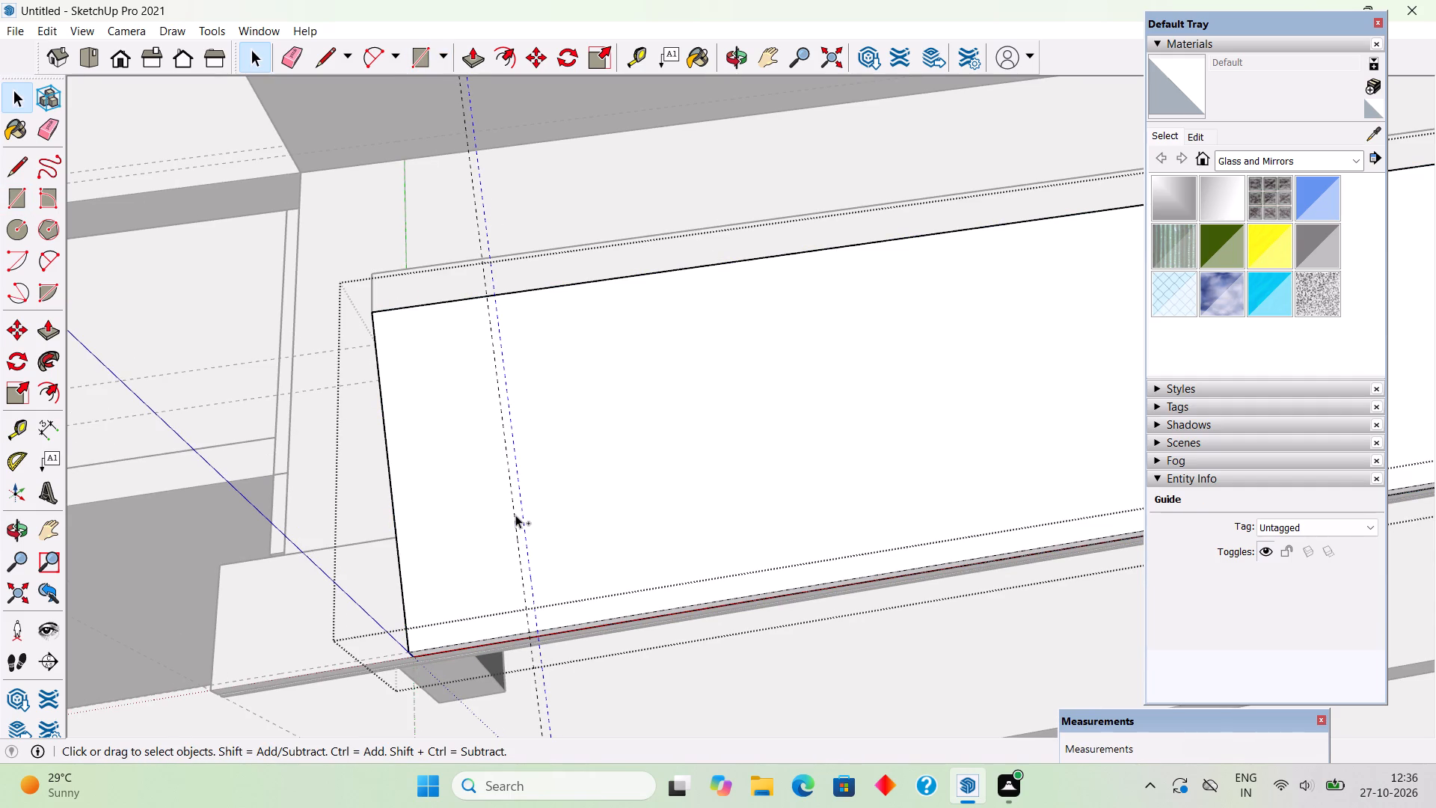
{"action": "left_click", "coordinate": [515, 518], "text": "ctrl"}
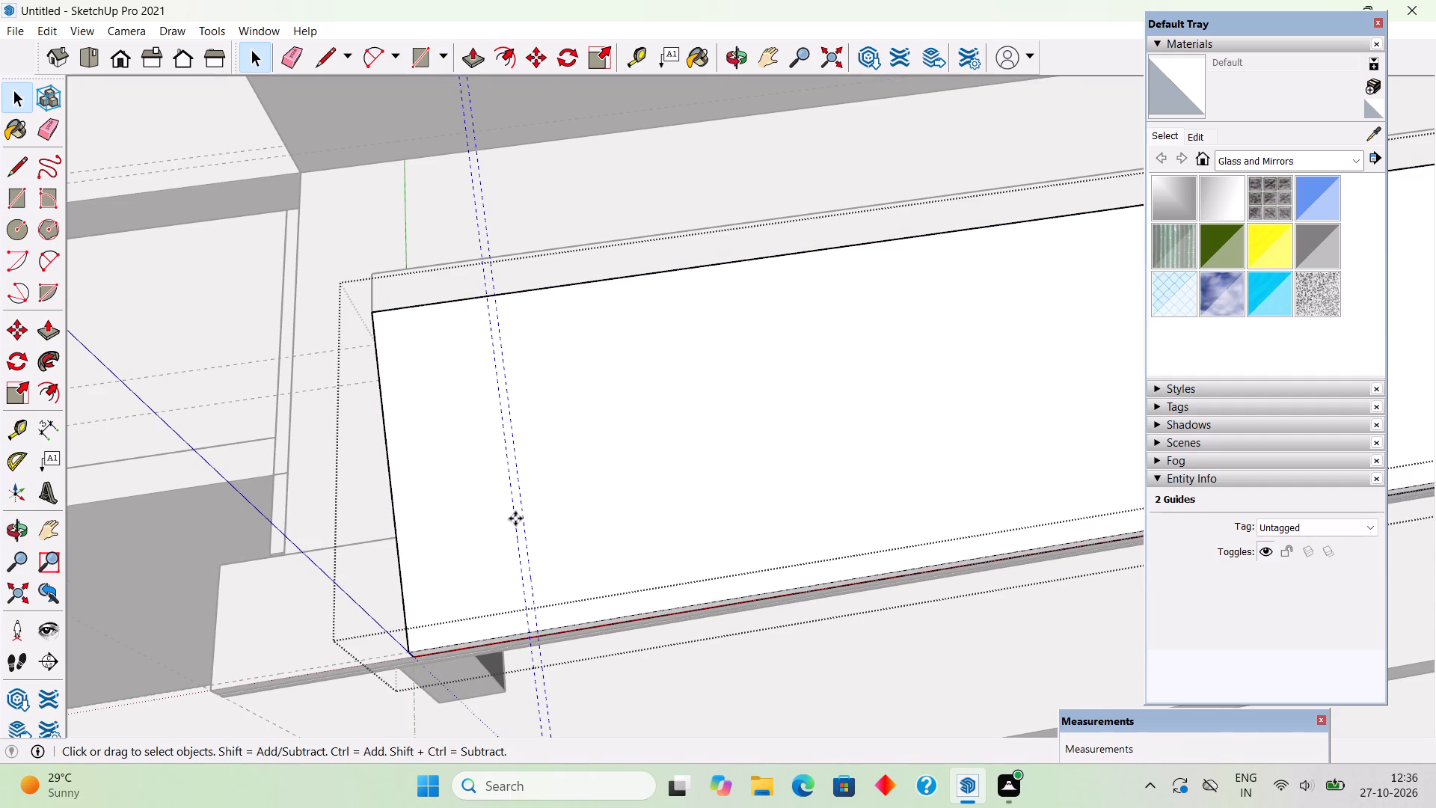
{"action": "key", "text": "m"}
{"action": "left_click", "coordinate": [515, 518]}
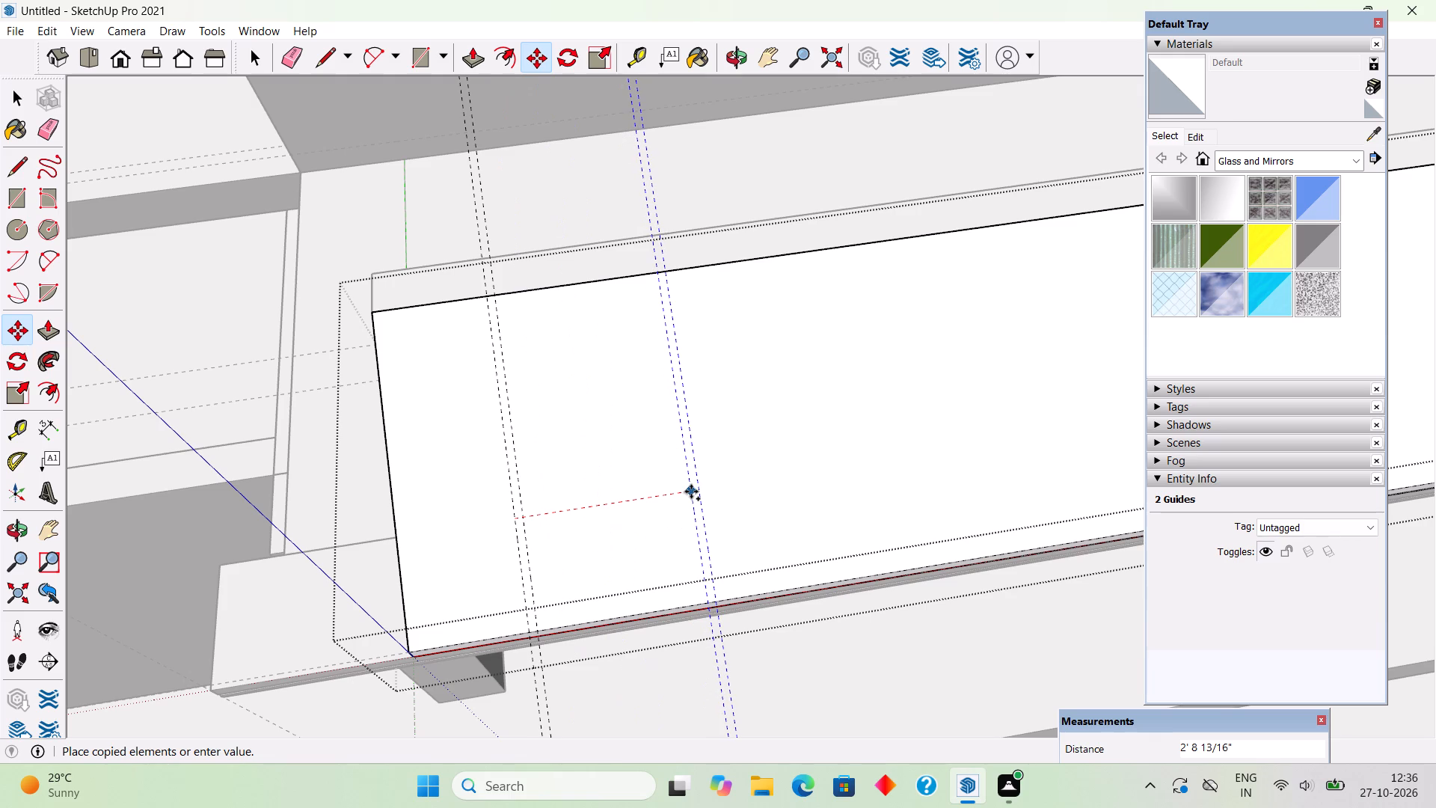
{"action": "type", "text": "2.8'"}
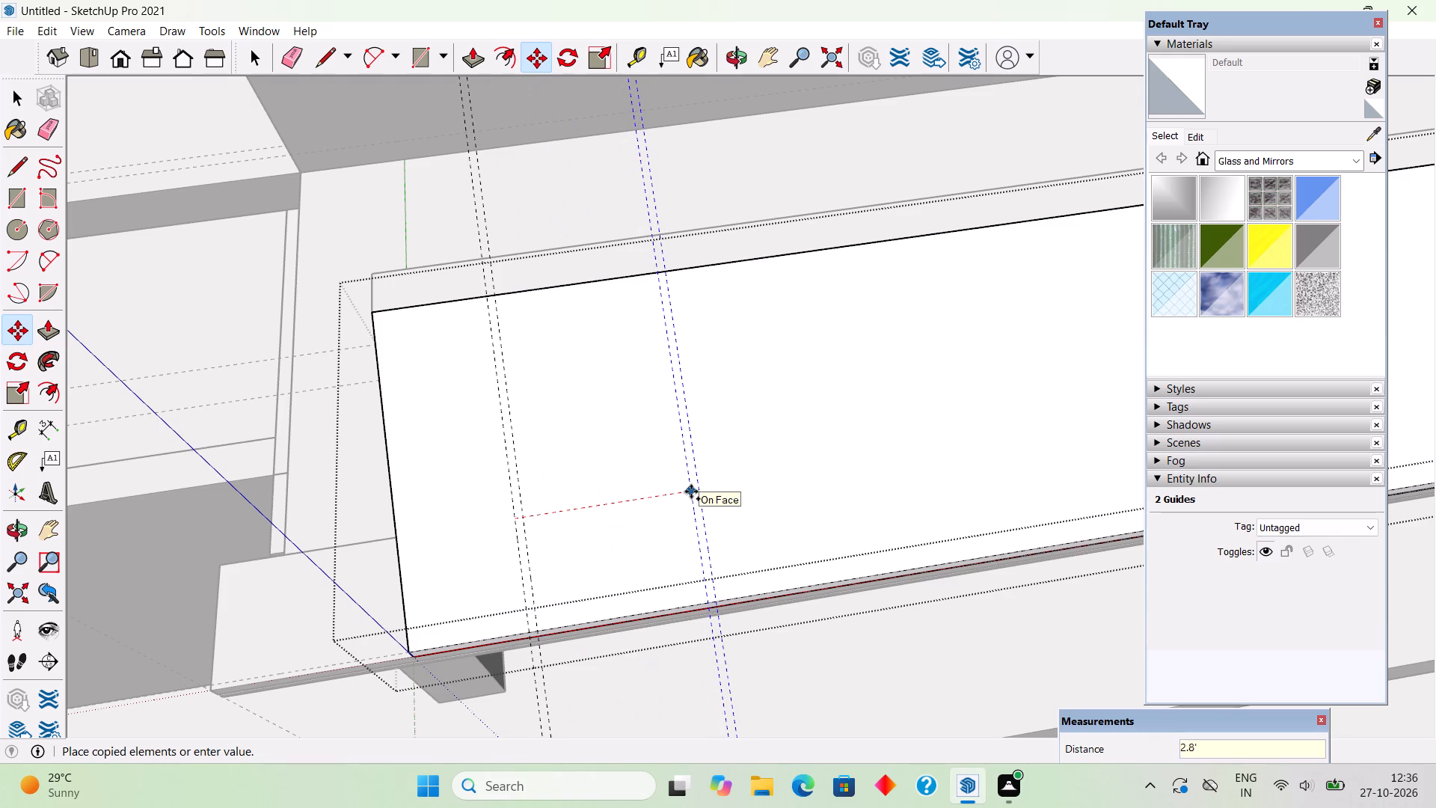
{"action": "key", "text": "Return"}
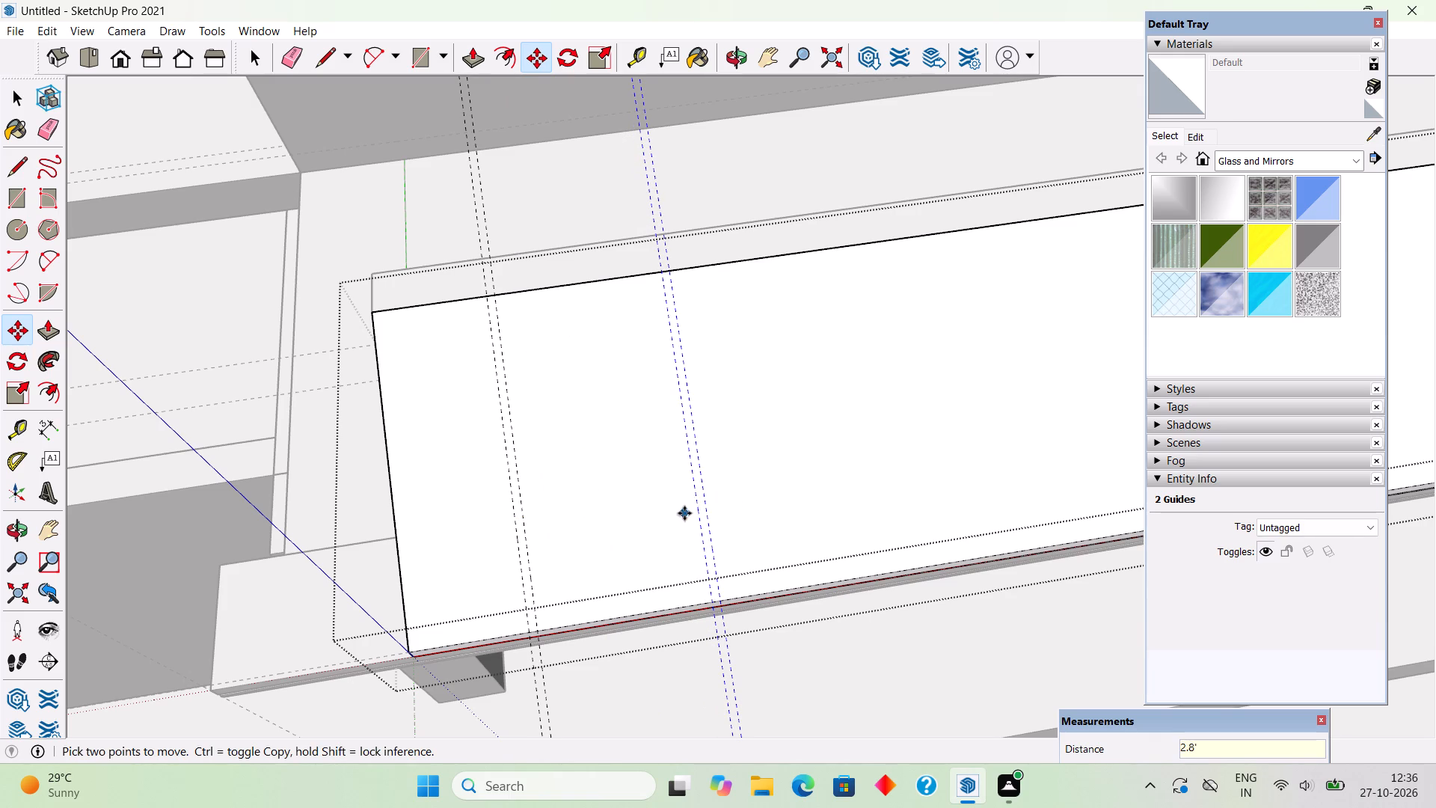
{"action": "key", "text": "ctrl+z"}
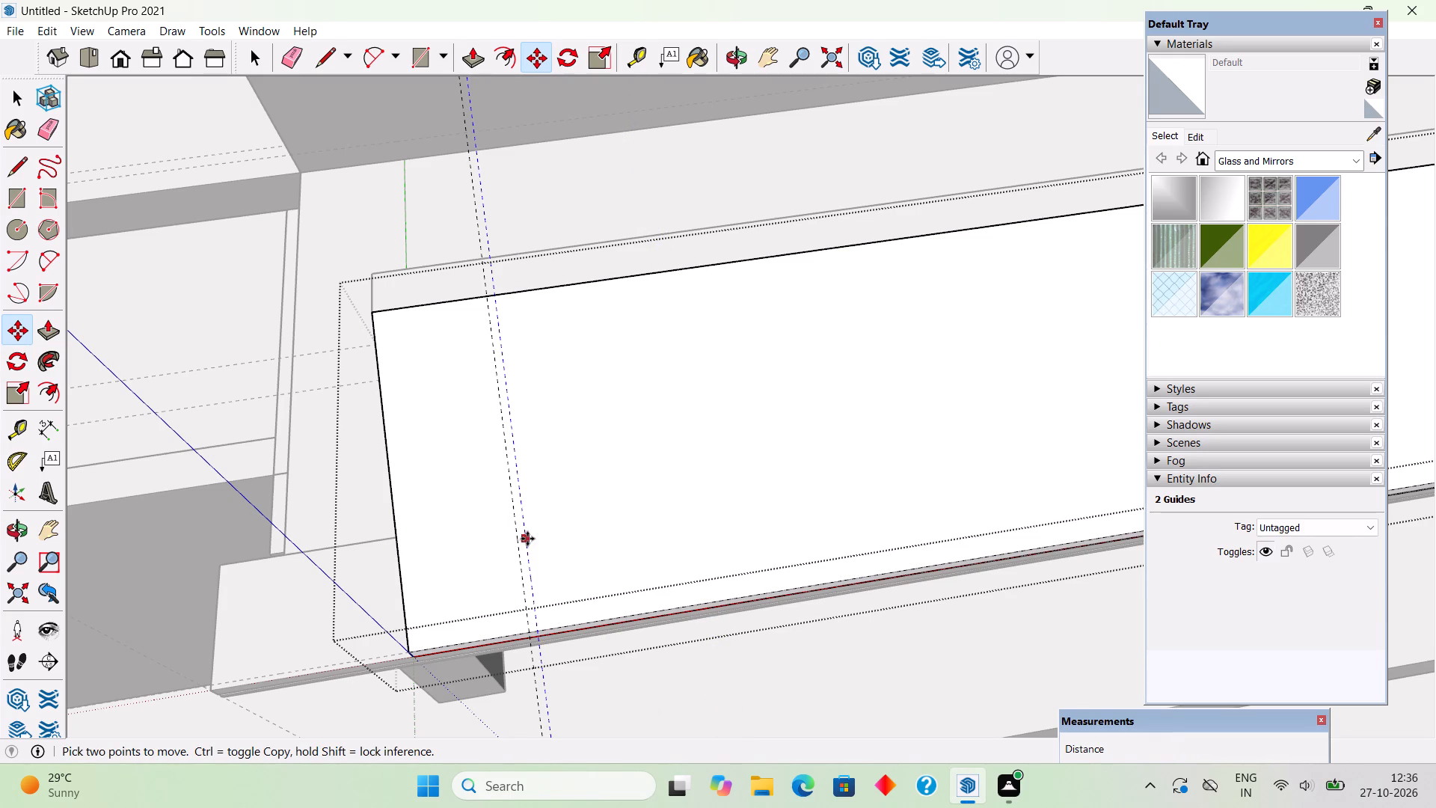
Copy the pair of slope guides 2' along the length of the roof.
{"action": "key", "text": "space"}
{"action": "left_click", "coordinate": [527, 539]}
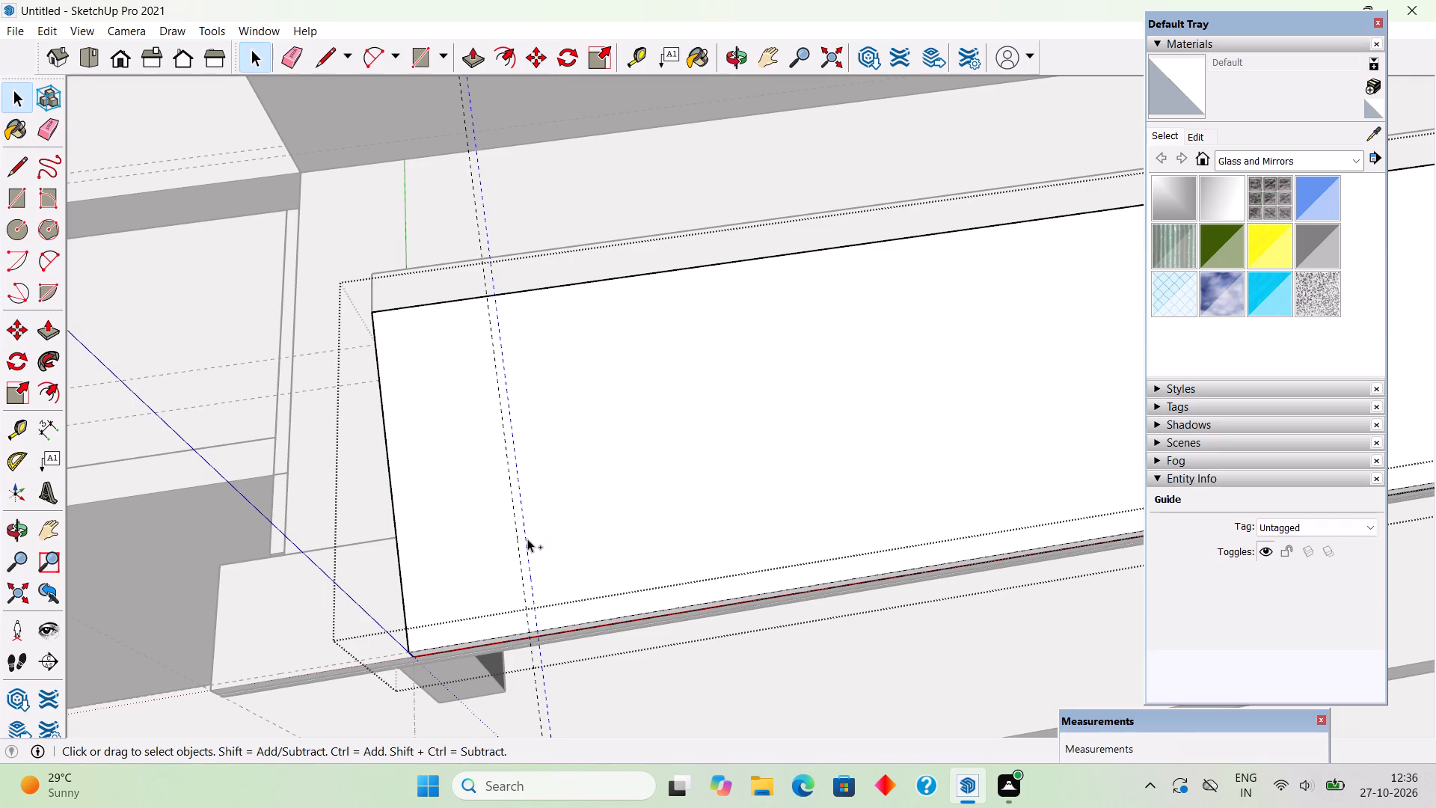
{"action": "left_click", "coordinate": [521, 557], "text": "ctrl"}
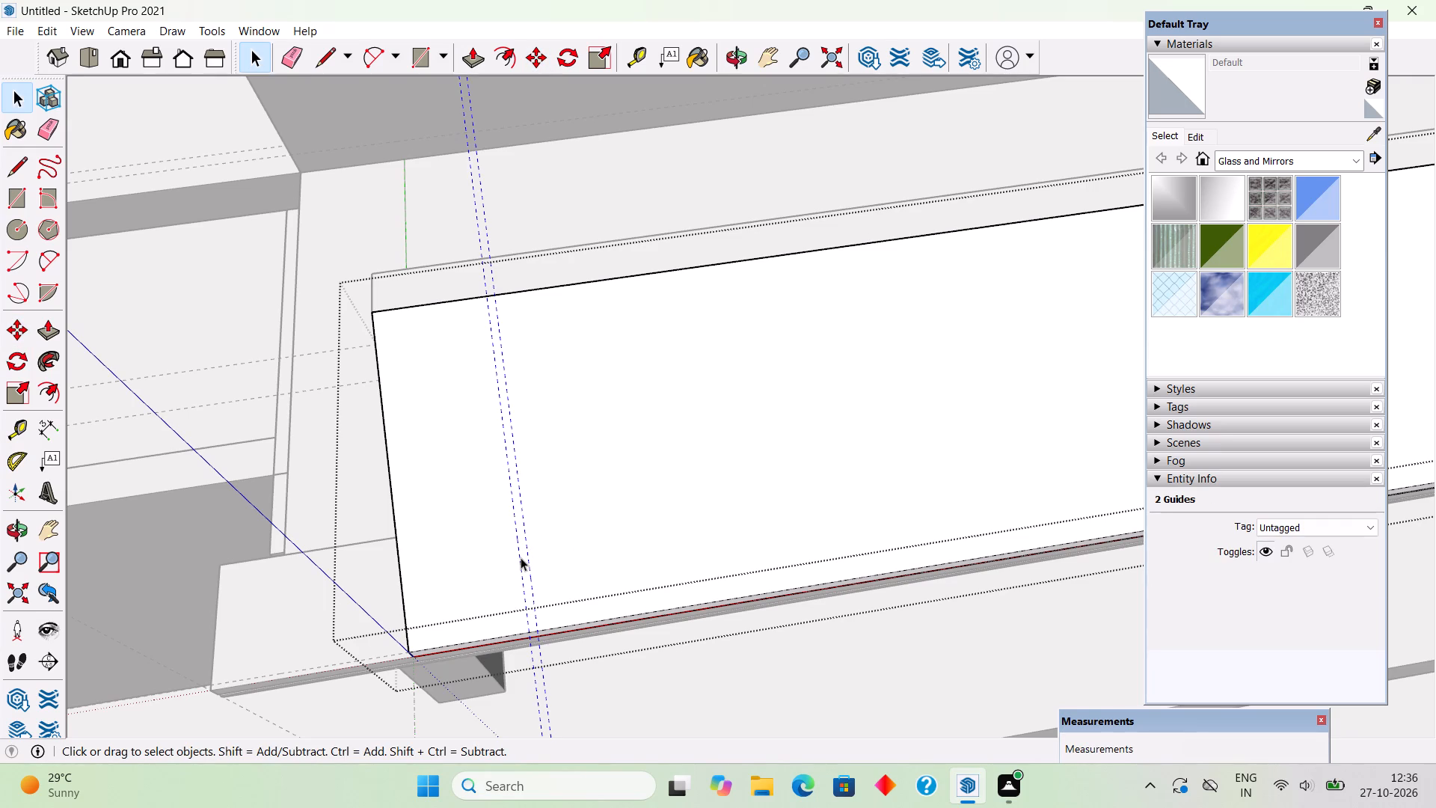
{"action": "key", "text": "m"}
{"action": "left_click", "coordinate": [521, 557]}
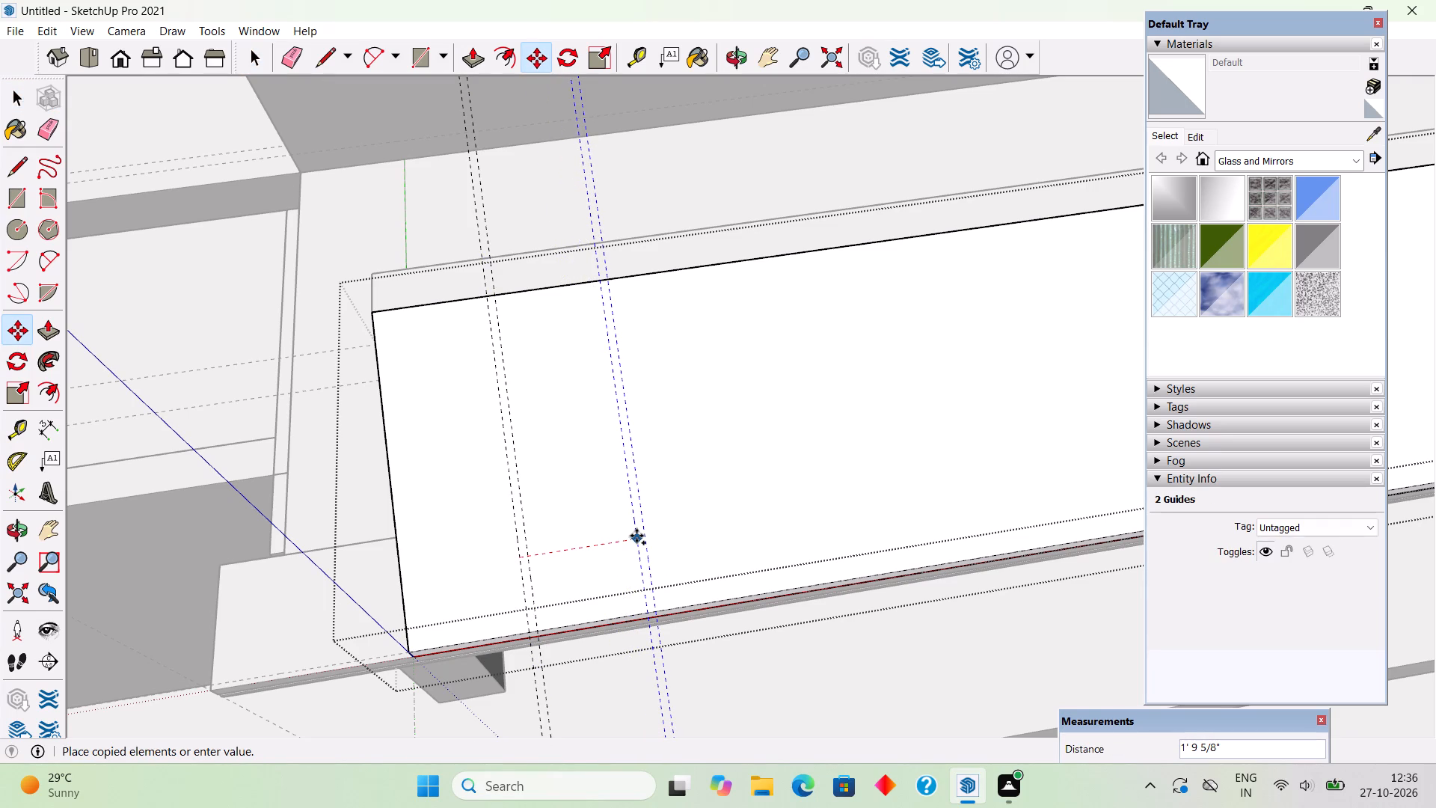
{"action": "key", "text": "2"}
{"action": "key", "text": "apostrophe"}
{"action": "key", "text": "Return"}
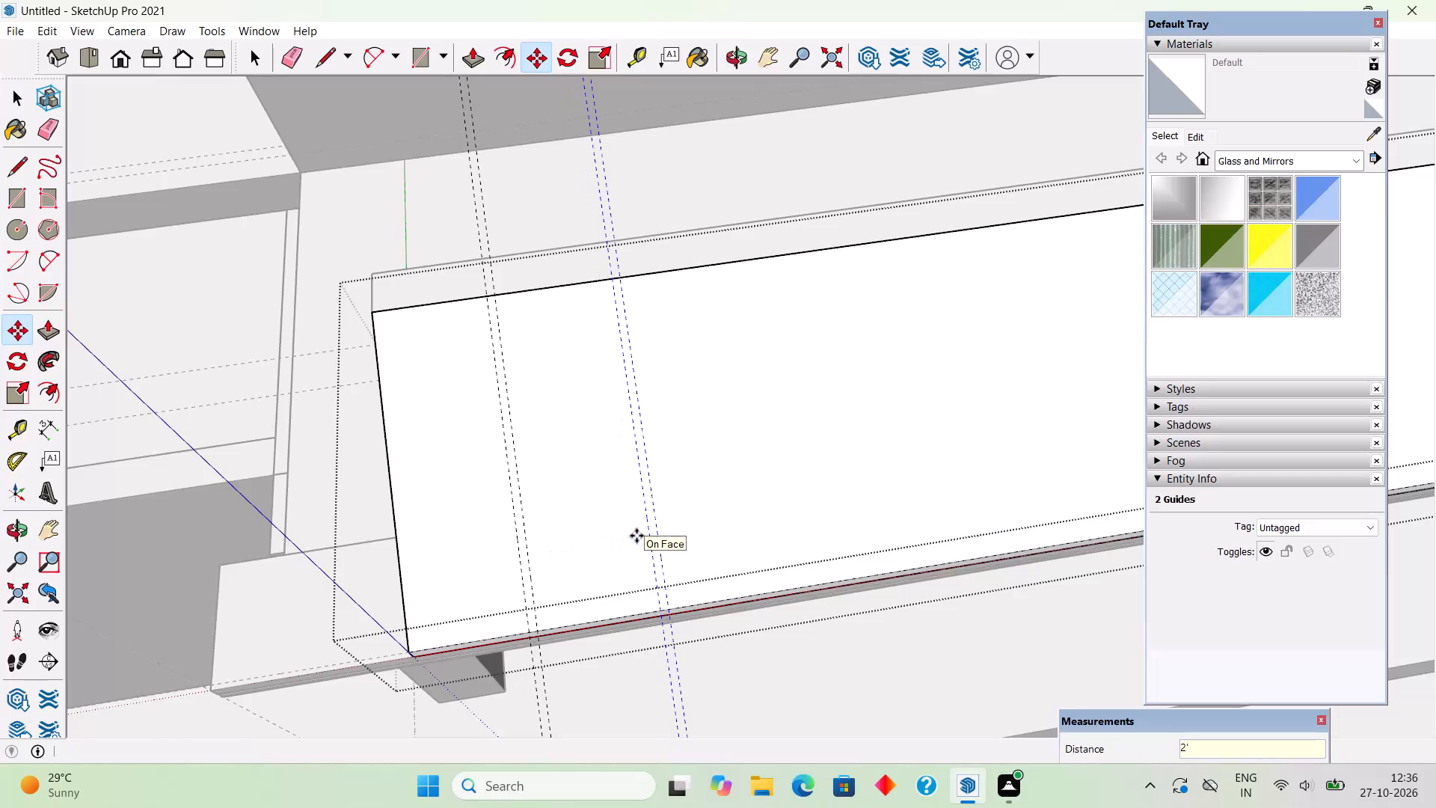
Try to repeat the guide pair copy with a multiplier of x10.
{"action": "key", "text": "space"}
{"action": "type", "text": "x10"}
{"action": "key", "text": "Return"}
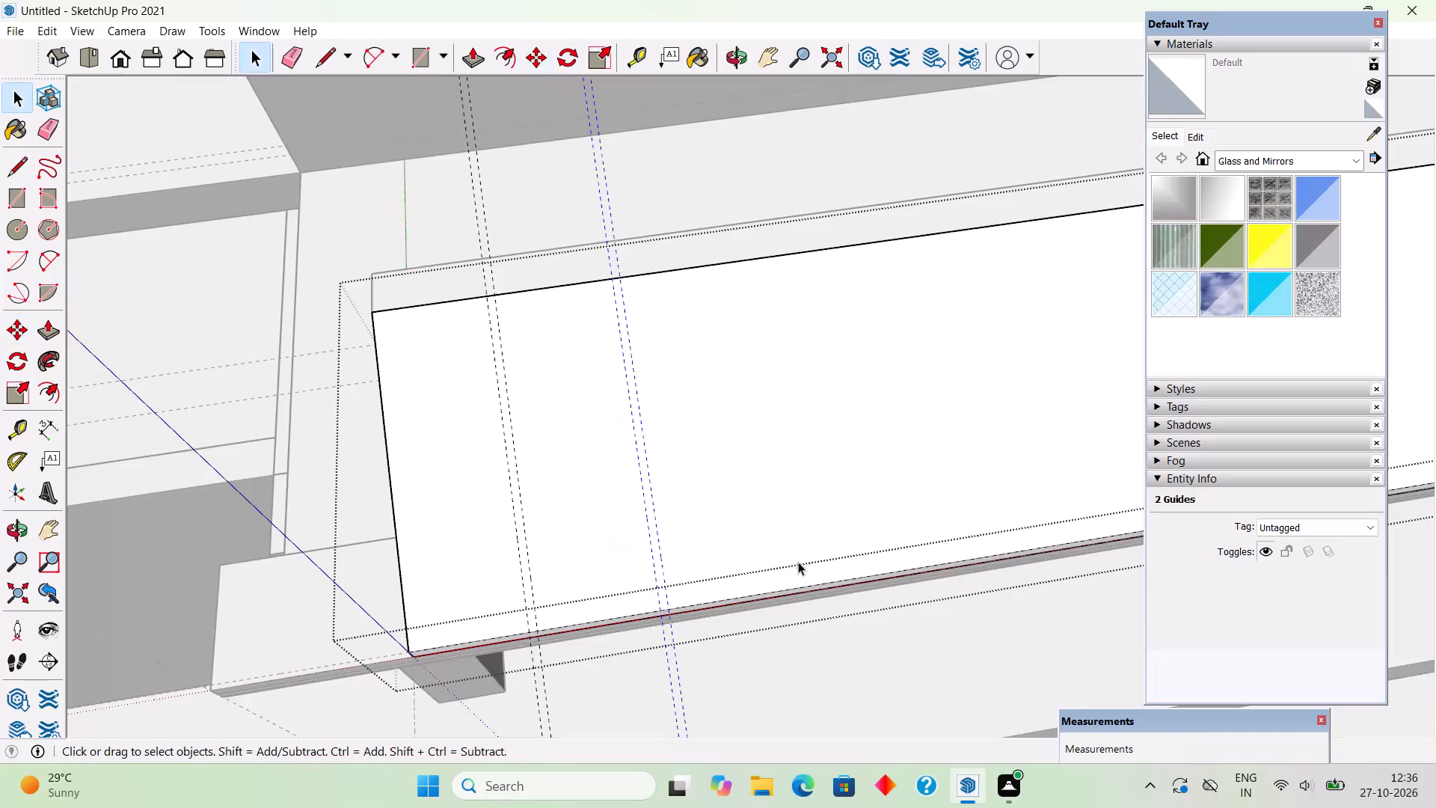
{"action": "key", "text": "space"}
Draw a 1 1/2" by 5' 3 9/16" rectangle down the roof slope between the first pair of guides.
{"action": "scroll", "coordinate": [558, 533], "scroll_direction": "up", "scroll_amount": 5}
{"action": "left_click", "coordinate": [558, 533]}
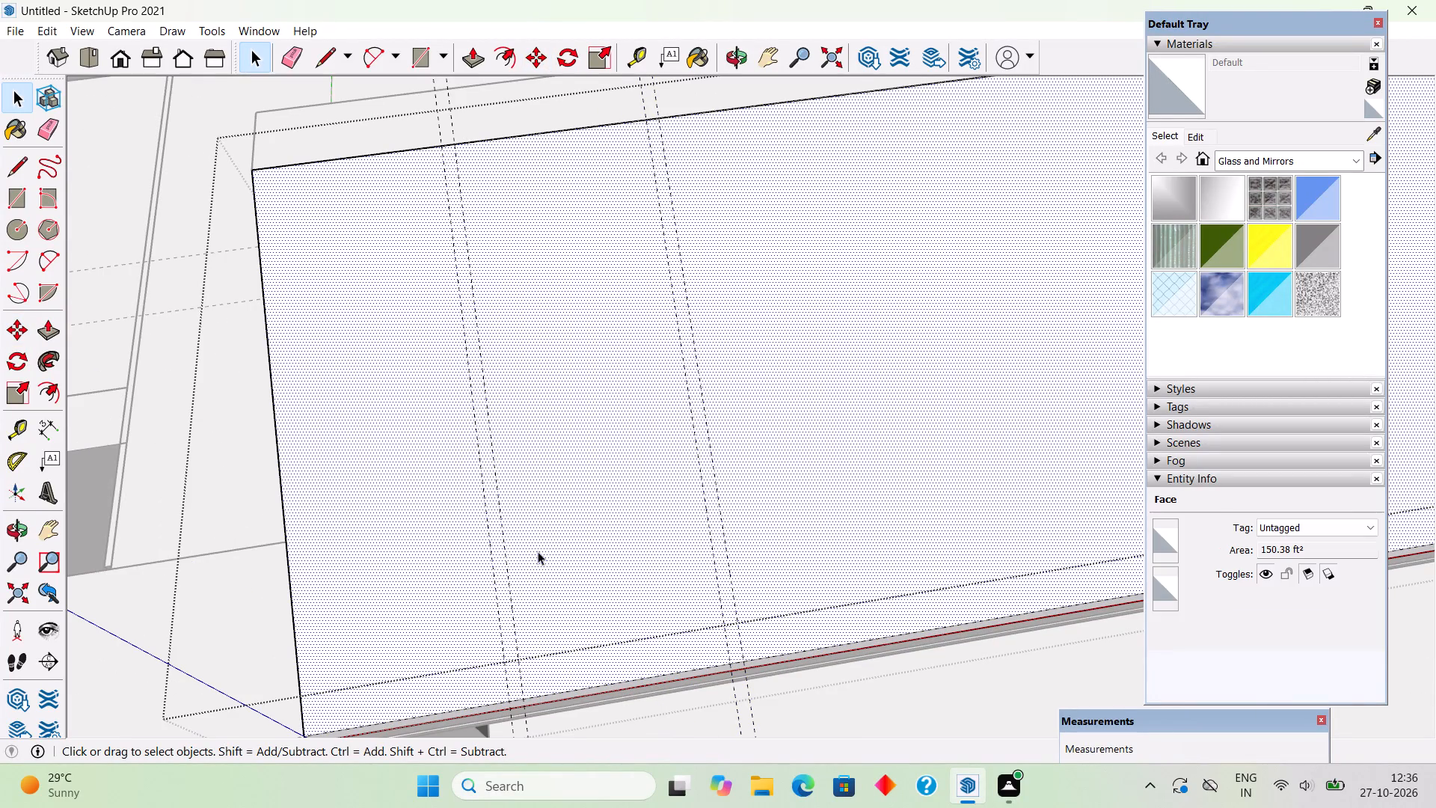
{"action": "key", "text": "r"}
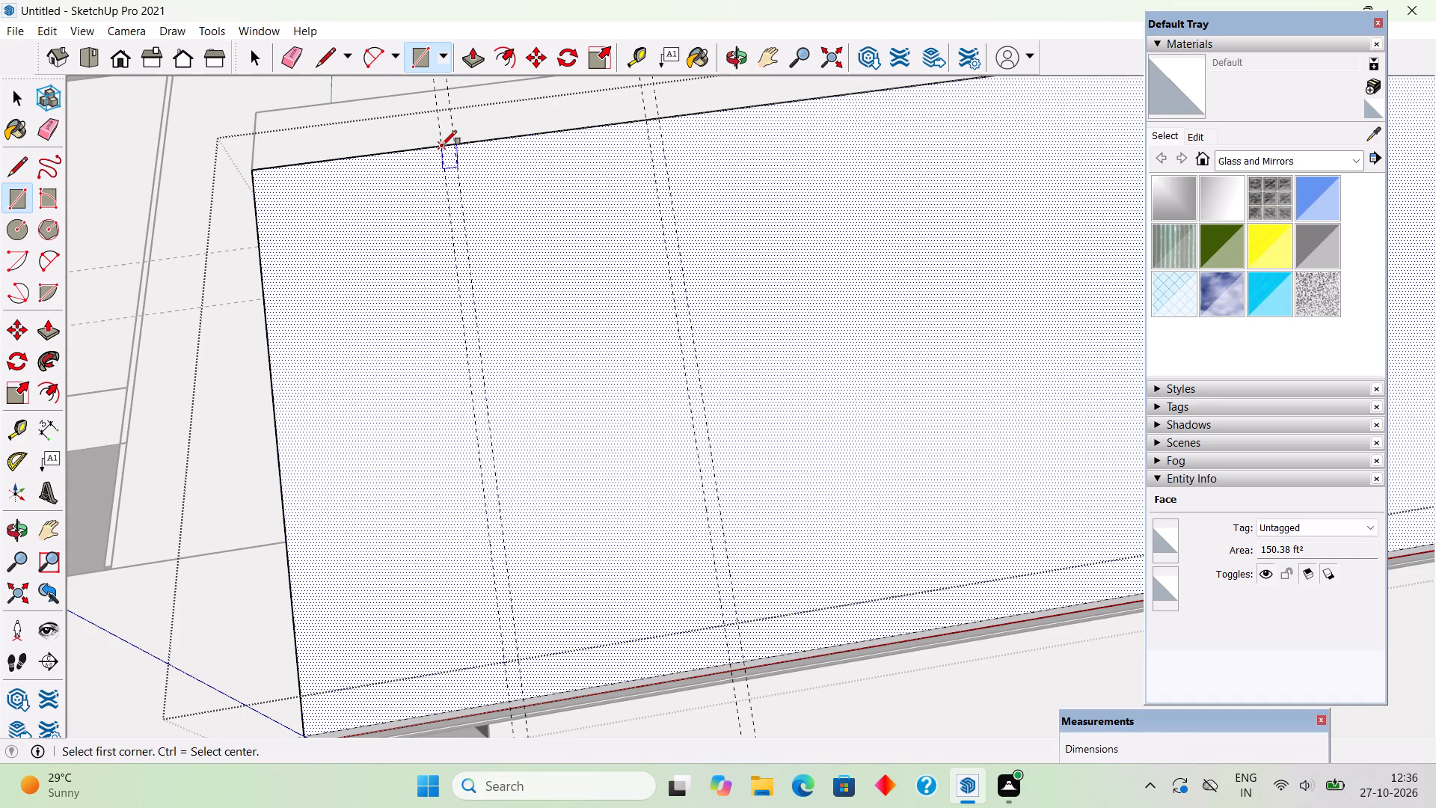
{"action": "left_click", "coordinate": [442, 145]}
{"action": "left_click", "coordinate": [528, 695]}
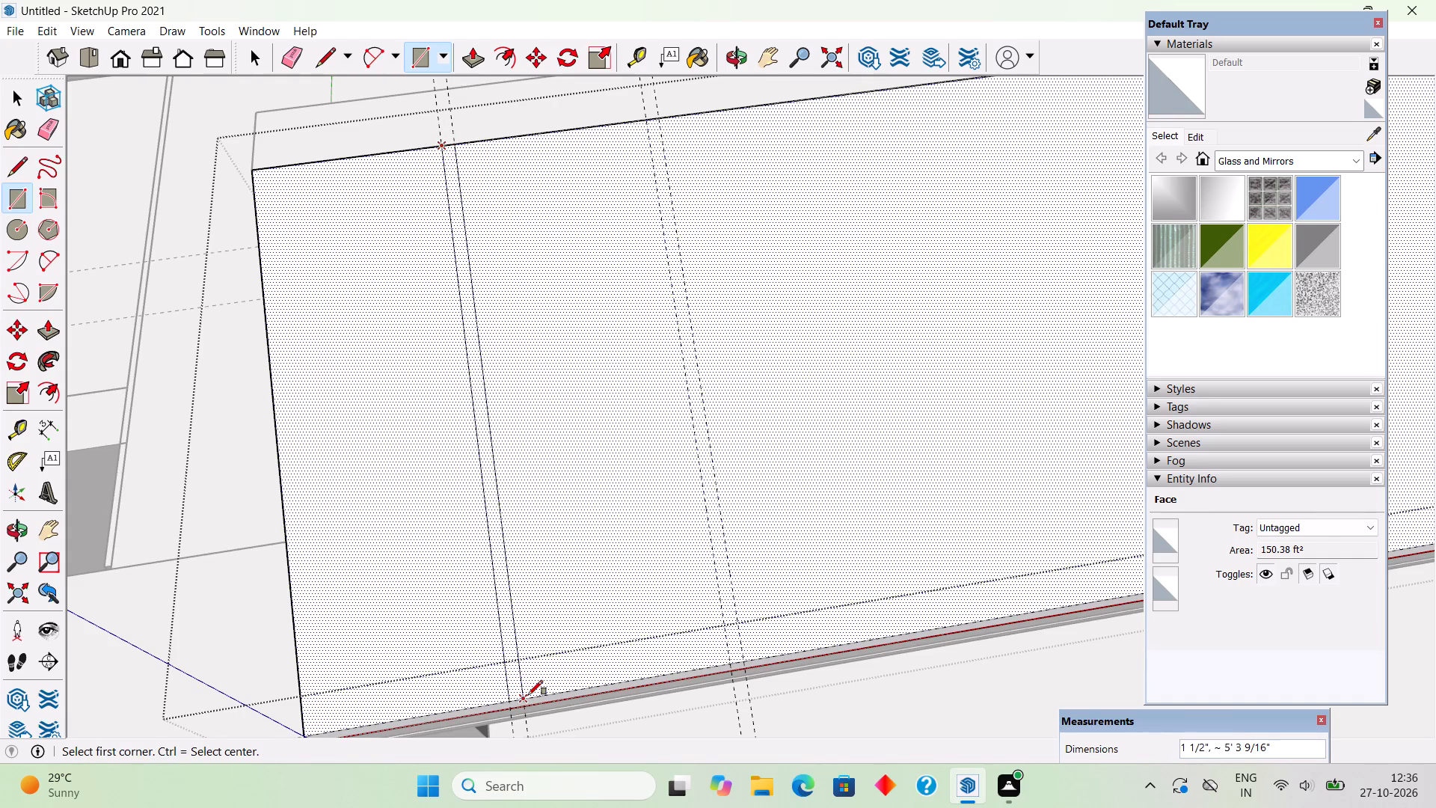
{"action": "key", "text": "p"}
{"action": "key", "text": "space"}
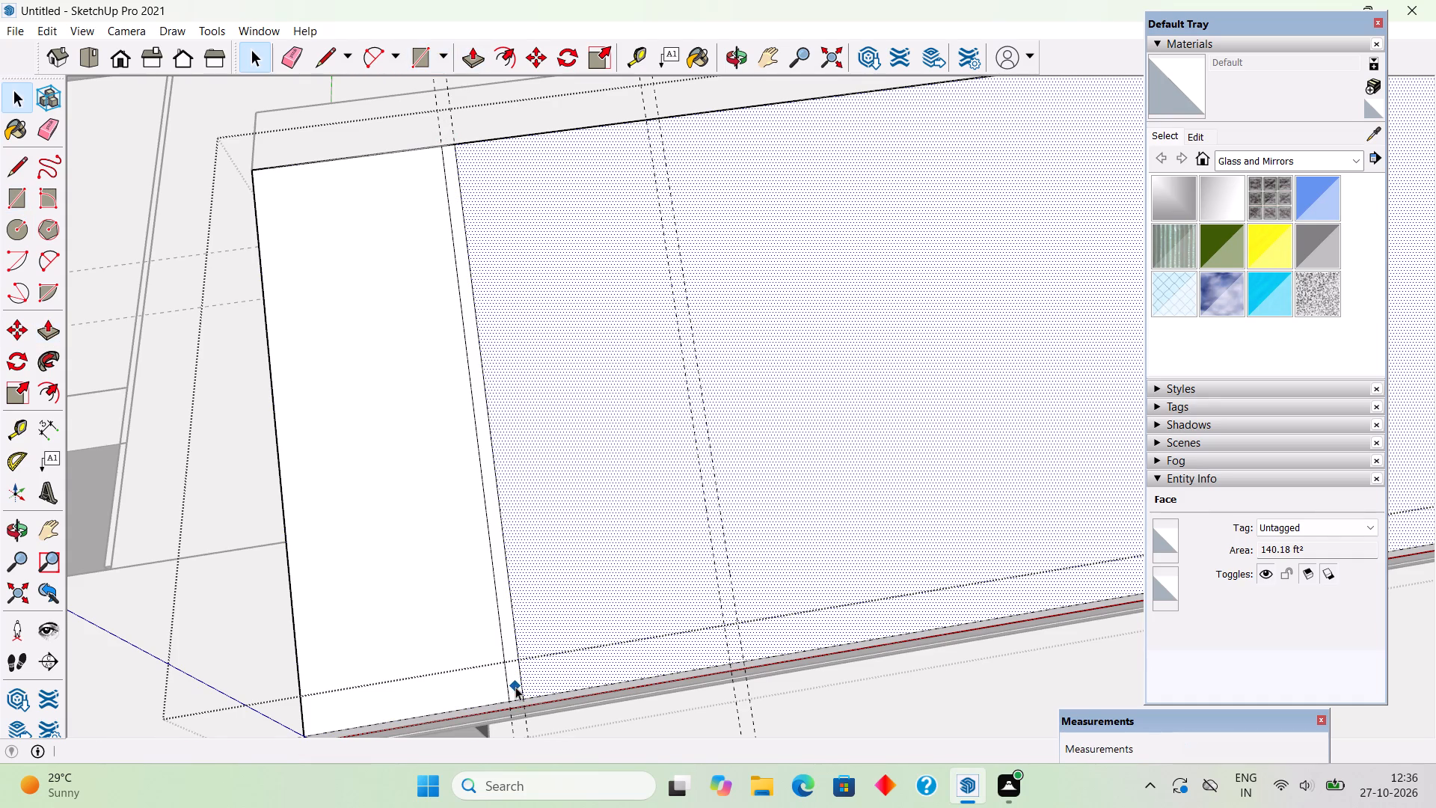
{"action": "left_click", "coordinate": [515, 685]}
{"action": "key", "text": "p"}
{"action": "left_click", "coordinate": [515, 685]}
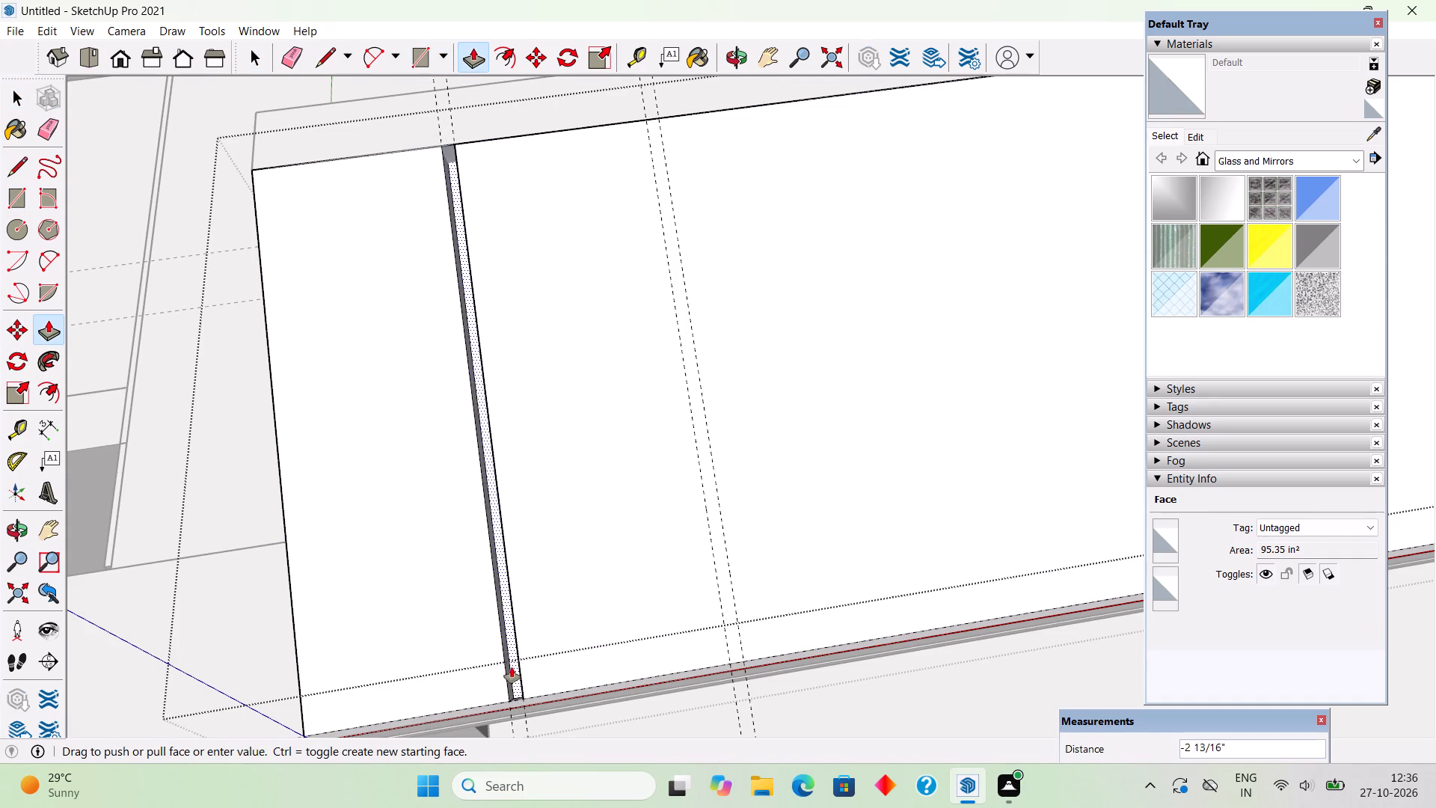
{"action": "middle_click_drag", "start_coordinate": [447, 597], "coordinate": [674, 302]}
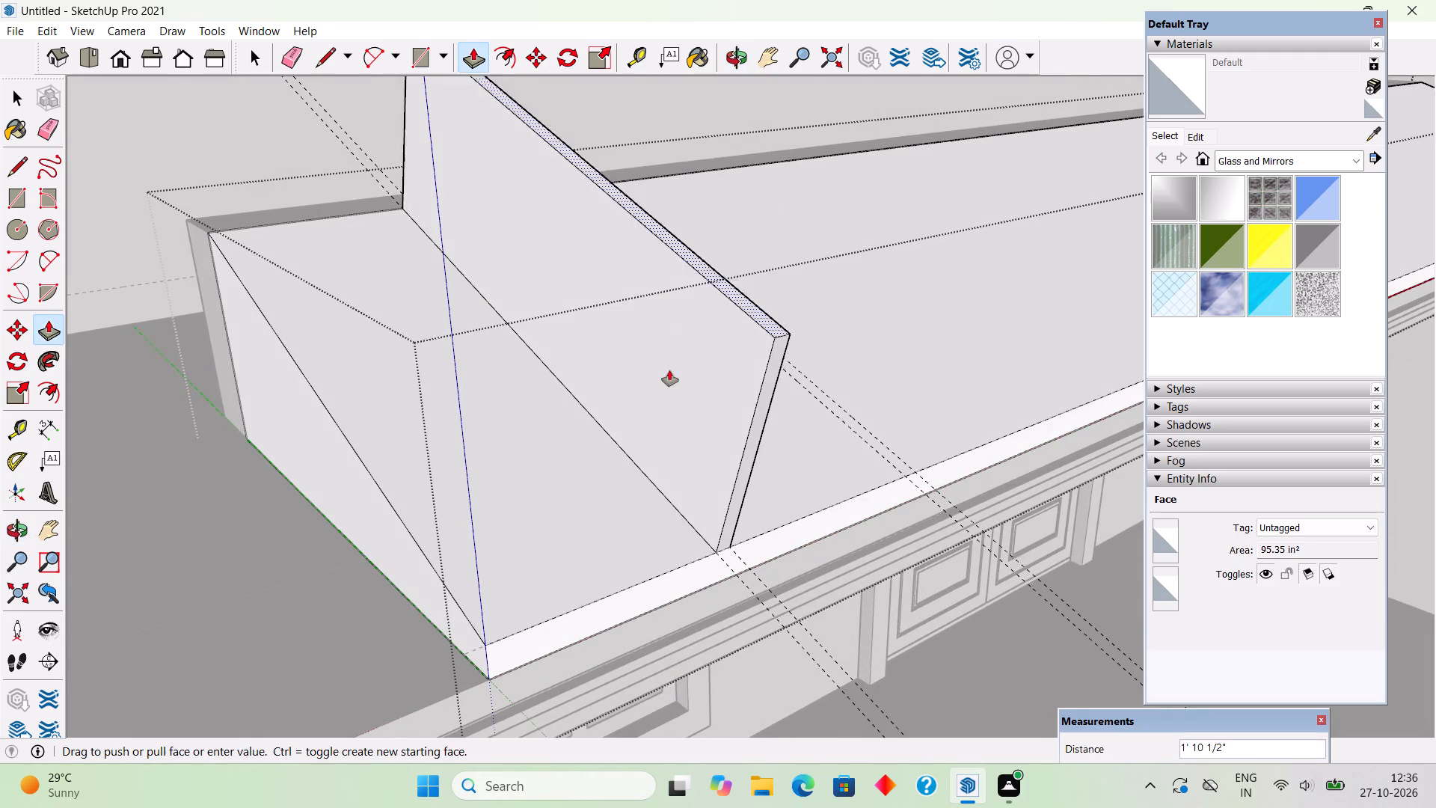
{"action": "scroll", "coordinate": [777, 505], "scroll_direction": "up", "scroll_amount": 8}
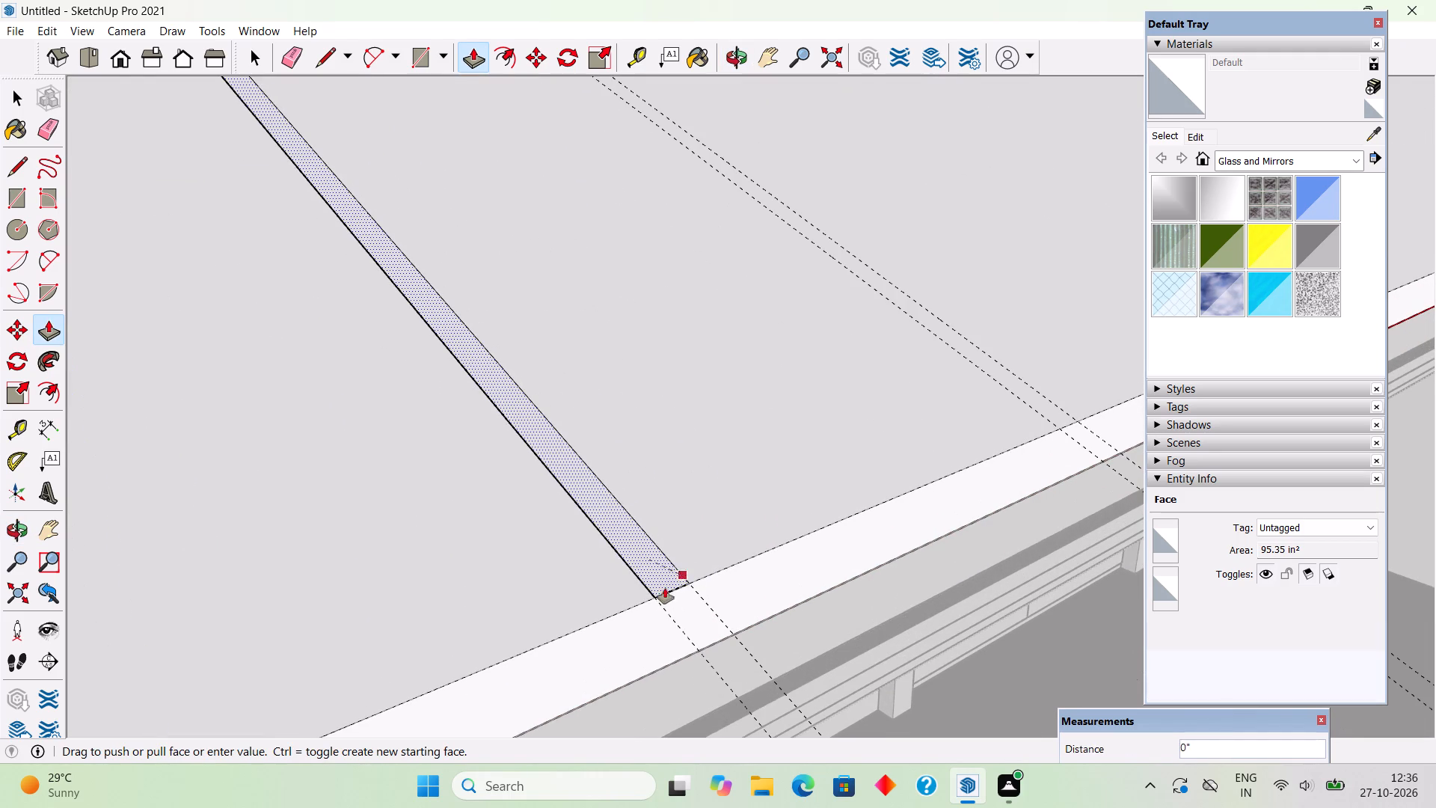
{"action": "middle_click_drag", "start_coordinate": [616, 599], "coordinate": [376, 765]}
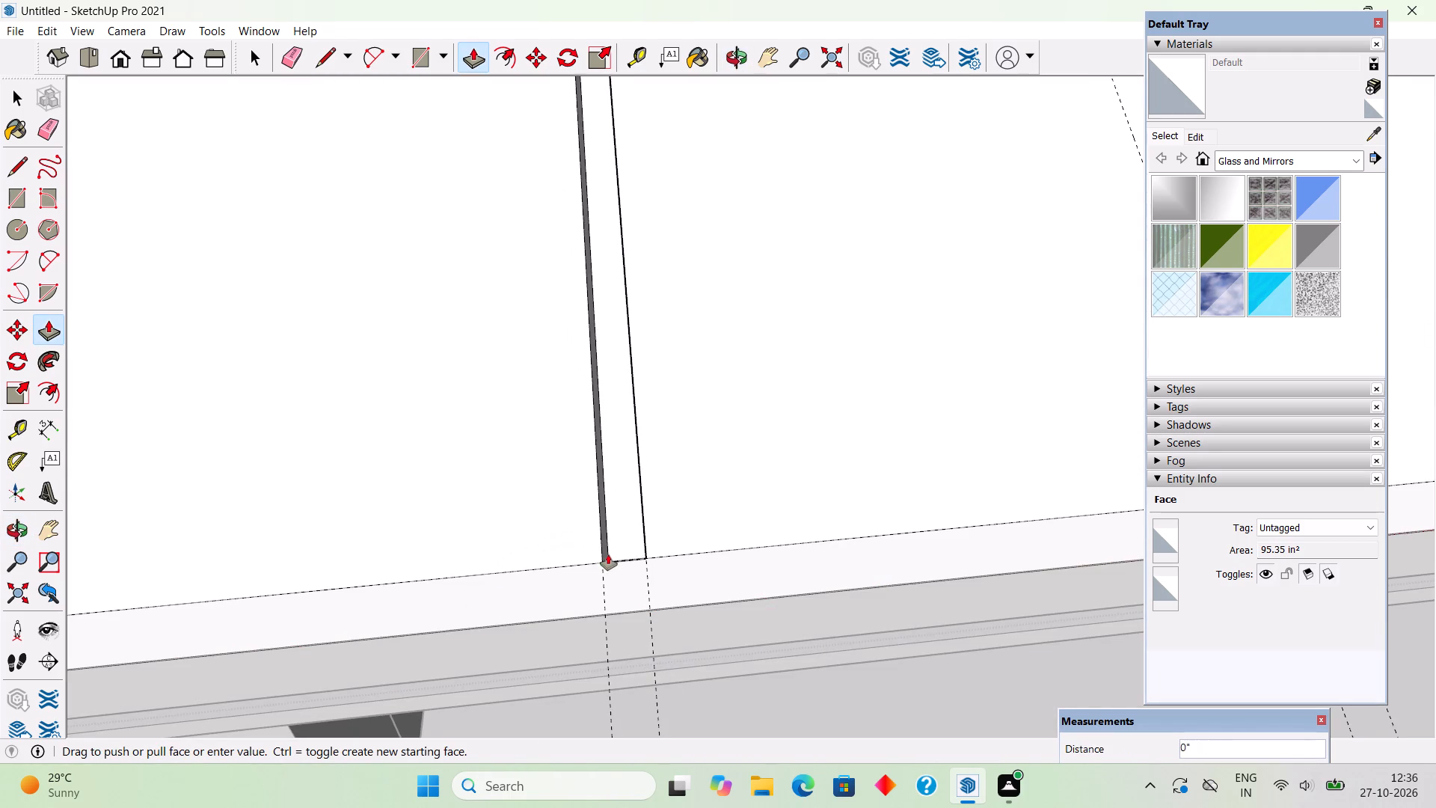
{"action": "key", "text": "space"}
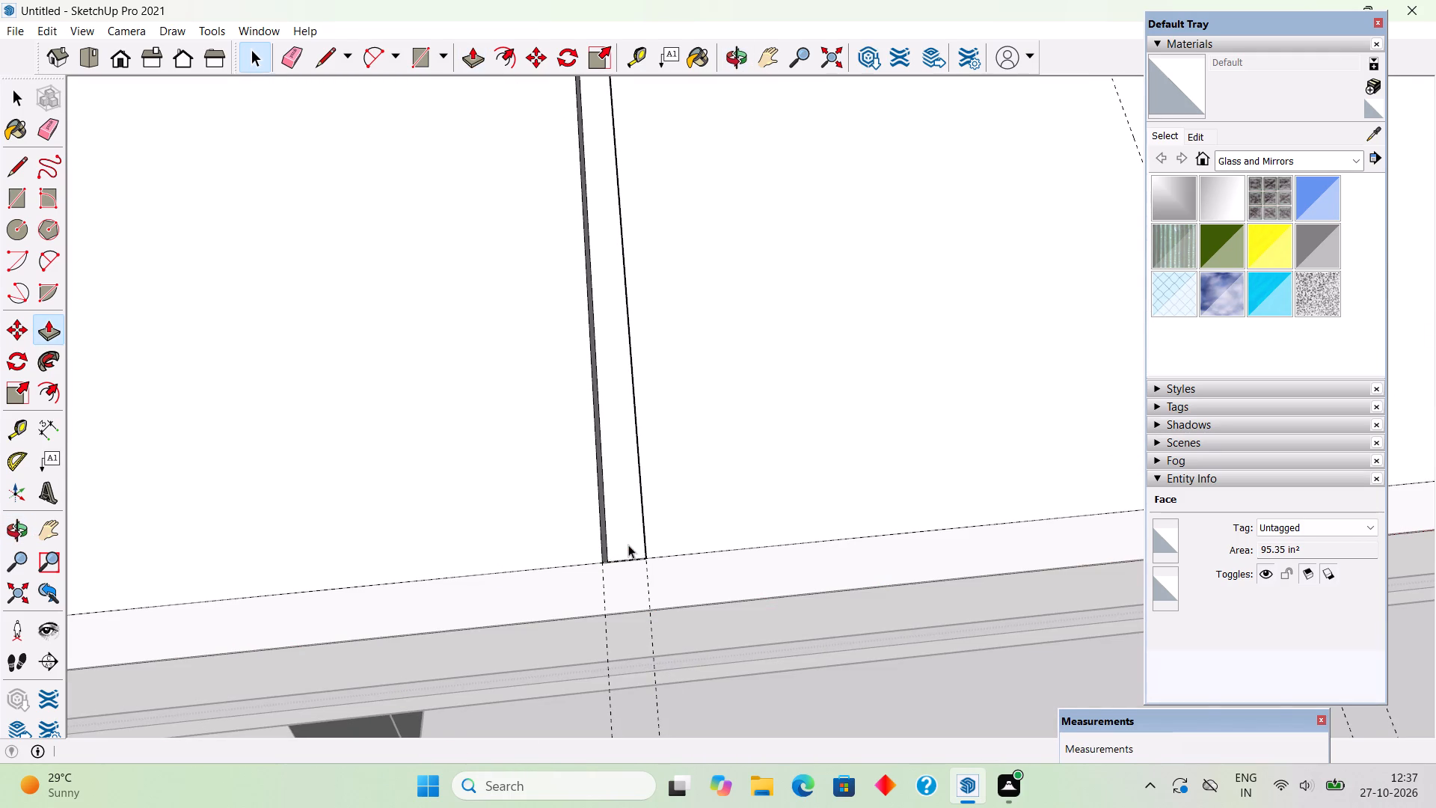
Isolate the sloped roof group by closing it, inverting the selection and hiding the rest of the house.
{"action": "scroll", "coordinate": [628, 545], "scroll_direction": "down", "scroll_amount": 20}
{"action": "scroll", "coordinate": [628, 545], "scroll_direction": "down", "scroll_amount": 11}
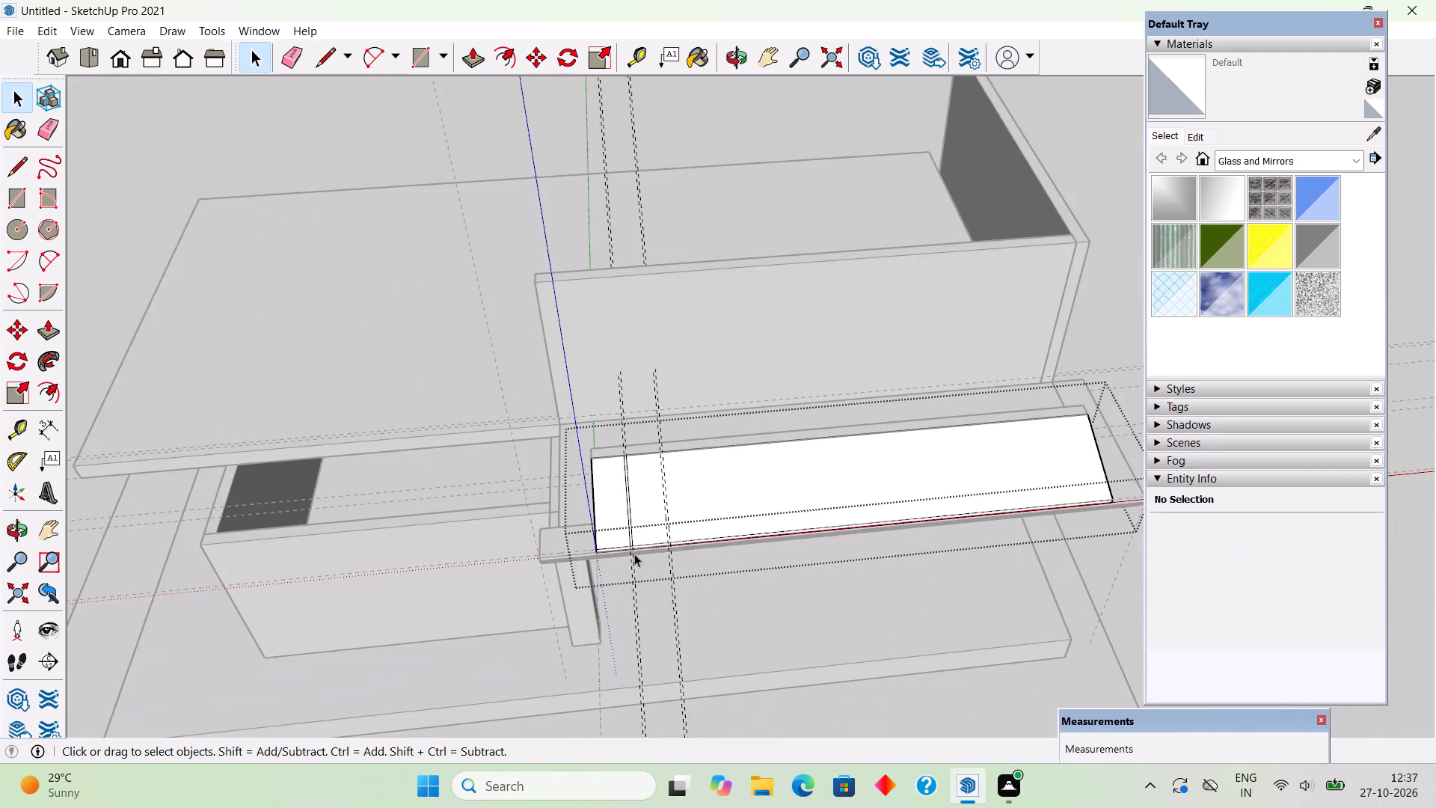
{"action": "middle_click_drag", "start_coordinate": [721, 539], "coordinate": [512, 390]}
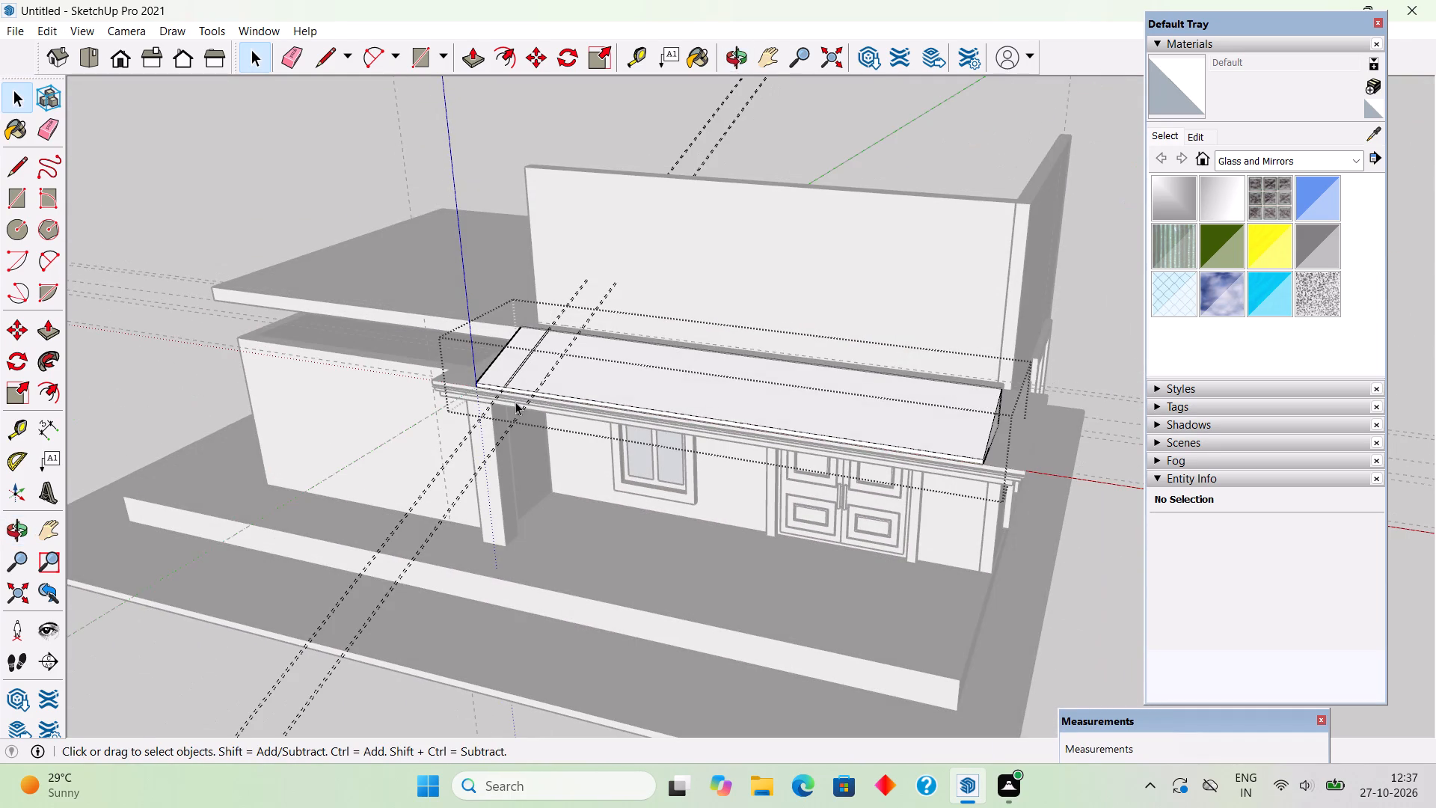
{"action": "middle_click_drag", "start_coordinate": [560, 445], "coordinate": [730, 551]}
{"action": "scroll", "coordinate": [1079, 362], "scroll_direction": "up", "scroll_amount": 4}
{"action": "scroll", "coordinate": [746, 534], "scroll_direction": "up", "scroll_amount": 4}
{"action": "middle_click_drag", "start_coordinate": [390, 490], "coordinate": [387, 518]}
{"action": "scroll", "coordinate": [393, 452], "scroll_direction": "down", "scroll_amount": 6}
{"action": "middle_click_drag", "start_coordinate": [495, 328], "coordinate": [529, 432]}
{"action": "scroll", "coordinate": [530, 434], "scroll_direction": "down", "scroll_amount": 1}
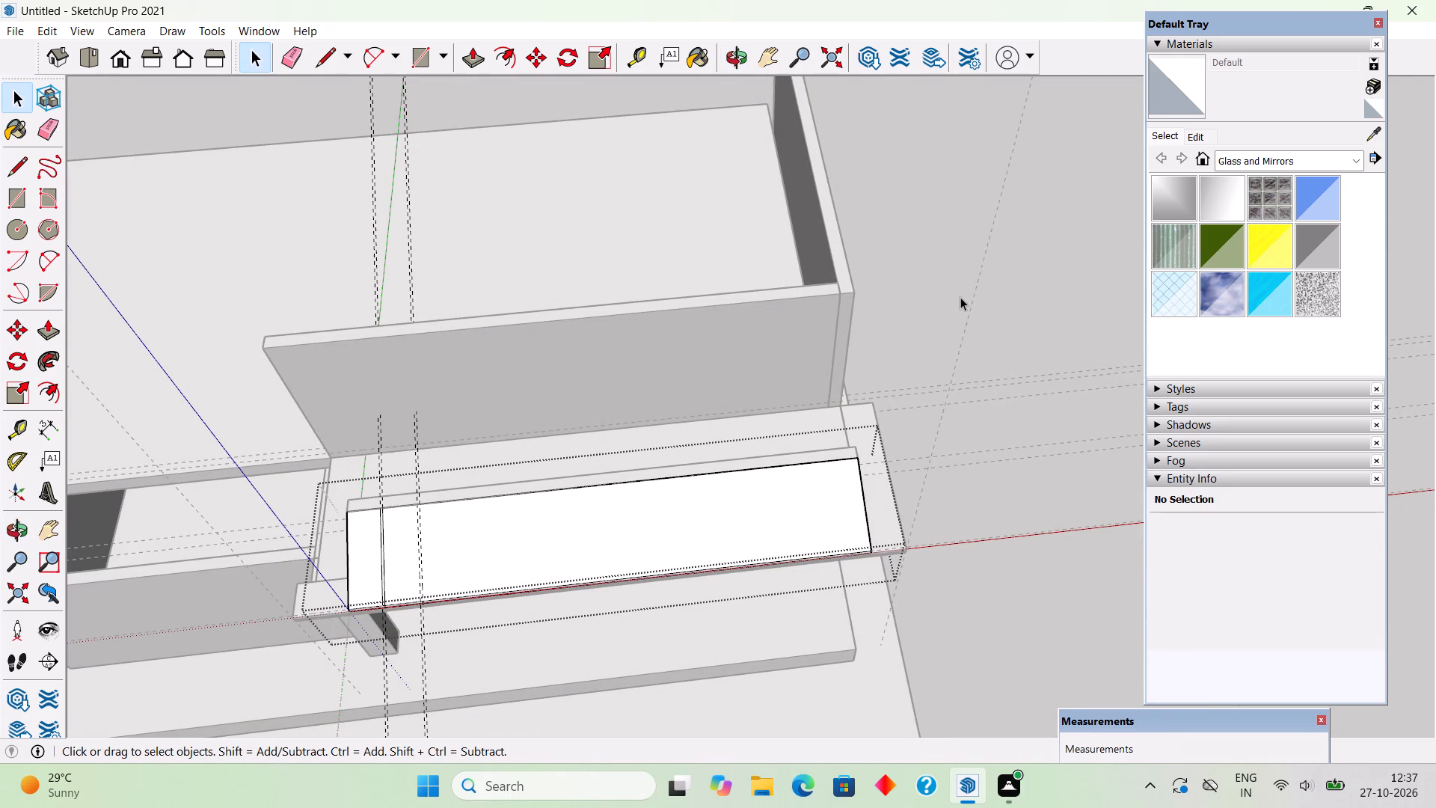
{"action": "left_click", "coordinate": [960, 297]}
{"action": "left_click", "coordinate": [741, 528]}
{"action": "right_click", "coordinate": [741, 528]}
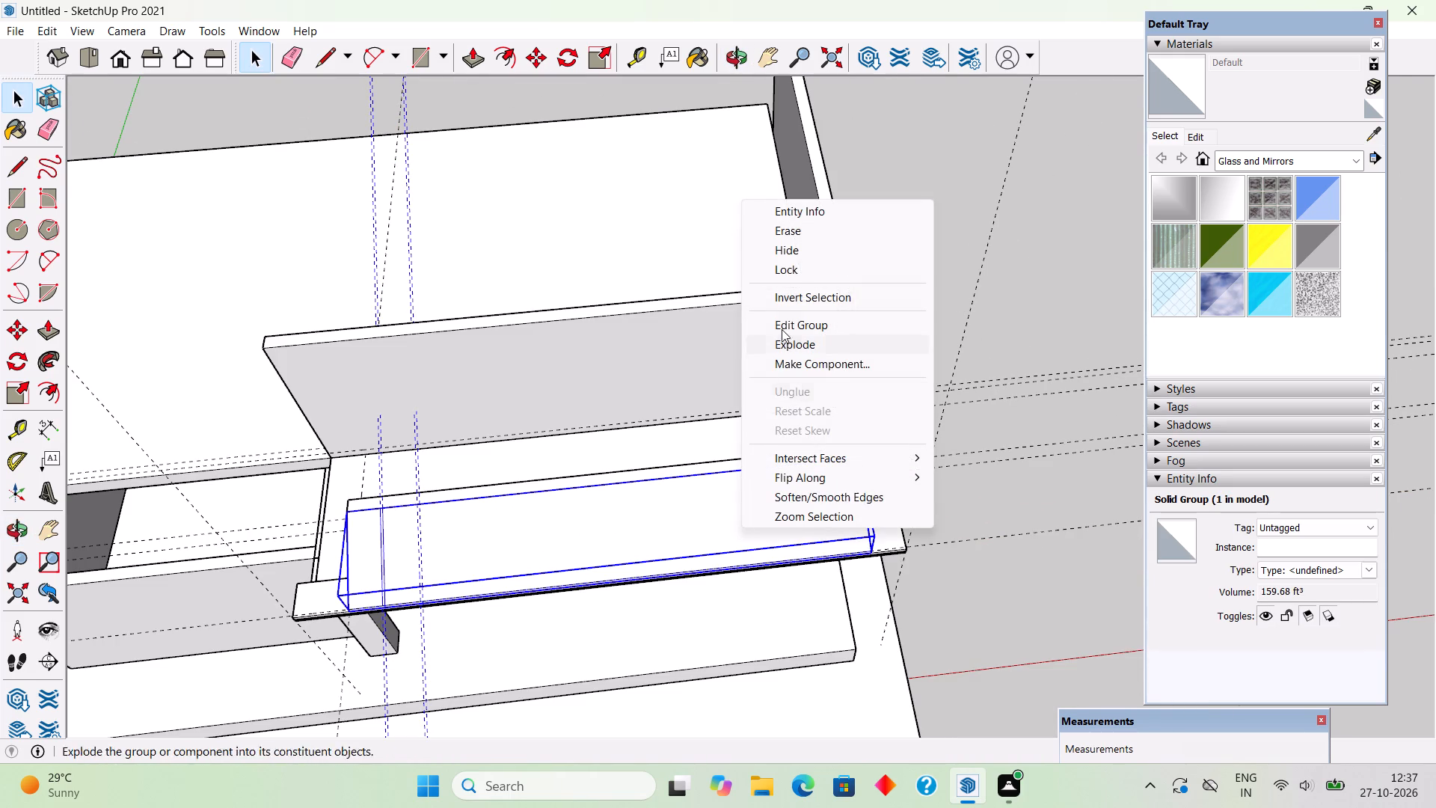
{"action": "left_click", "coordinate": [792, 293]}
{"action": "right_click", "coordinate": [791, 291]}
{"action": "left_click", "coordinate": [802, 341]}
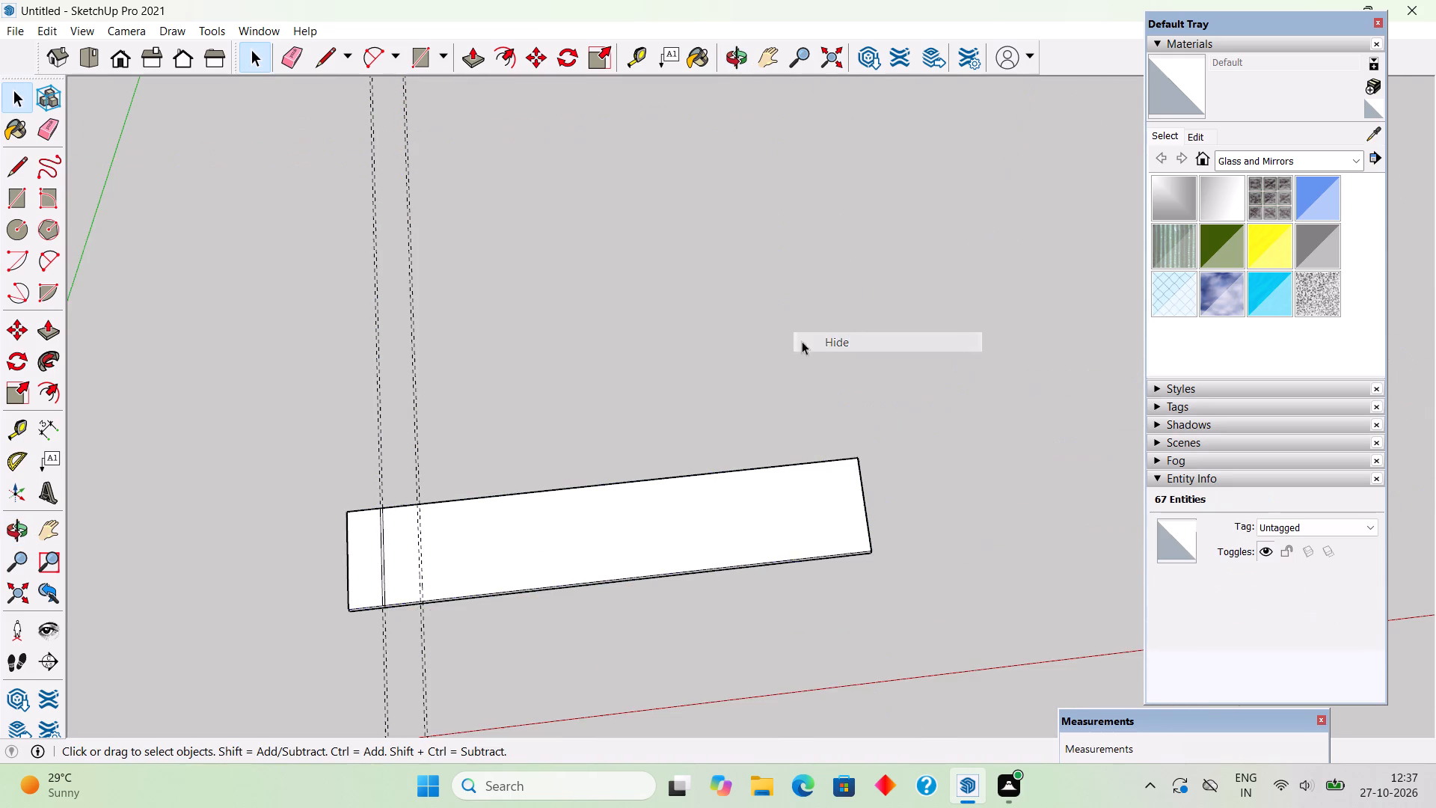
Open the isolated roof group for editing.
{"action": "scroll", "coordinate": [664, 411], "scroll_direction": "down", "scroll_amount": 3}
{"action": "scroll", "coordinate": [492, 567], "scroll_direction": "up", "scroll_amount": 6}
{"action": "scroll", "coordinate": [500, 480], "scroll_direction": "up", "scroll_amount": 2}
{"action": "middle_click_drag", "start_coordinate": [500, 478], "coordinate": [436, 469]}
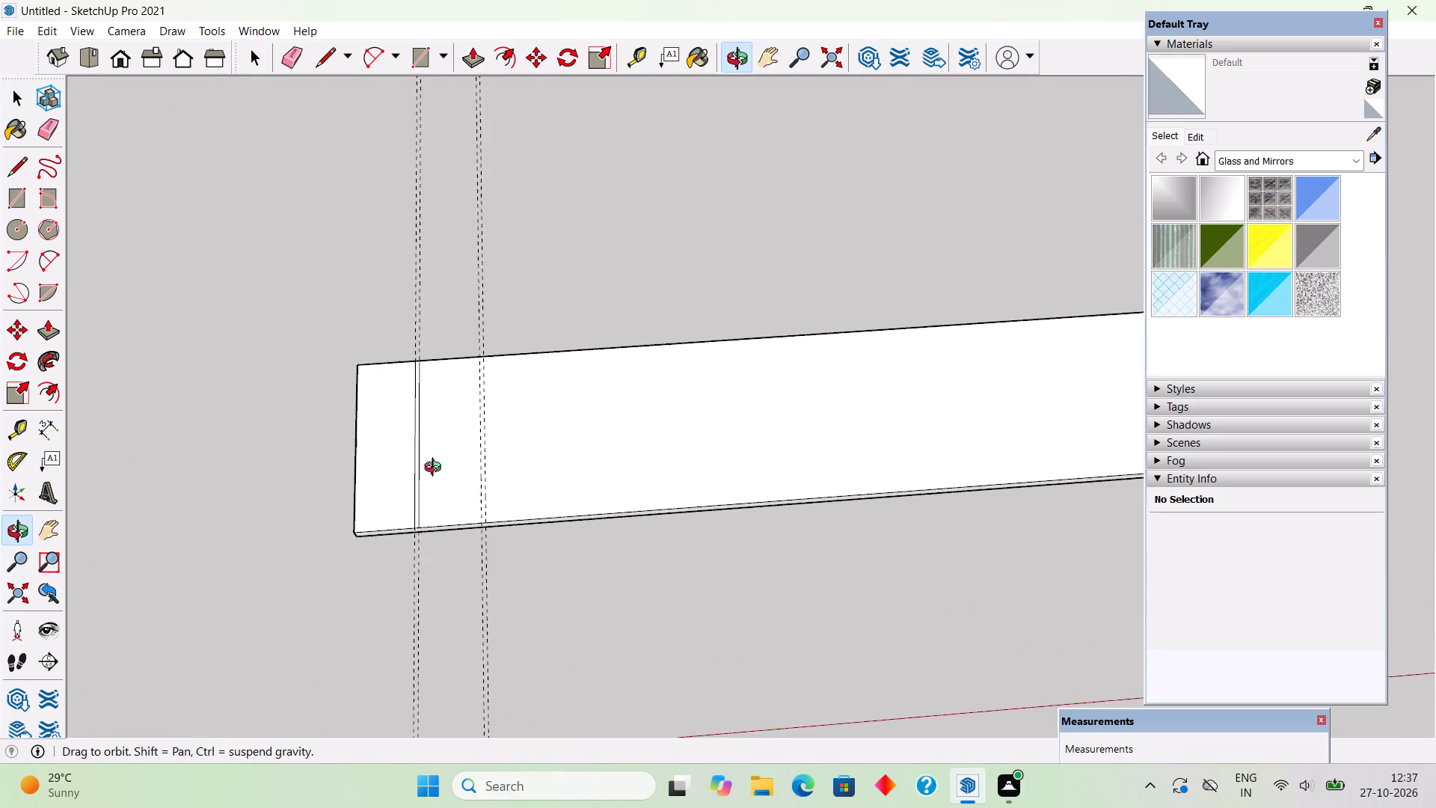
{"action": "middle_click_drag", "start_coordinate": [436, 469], "coordinate": [427, 507]}
{"action": "scroll", "coordinate": [427, 507], "scroll_direction": "down", "scroll_amount": 4}
{"action": "scroll", "coordinate": [1060, 474], "scroll_direction": "up", "scroll_amount": 3}
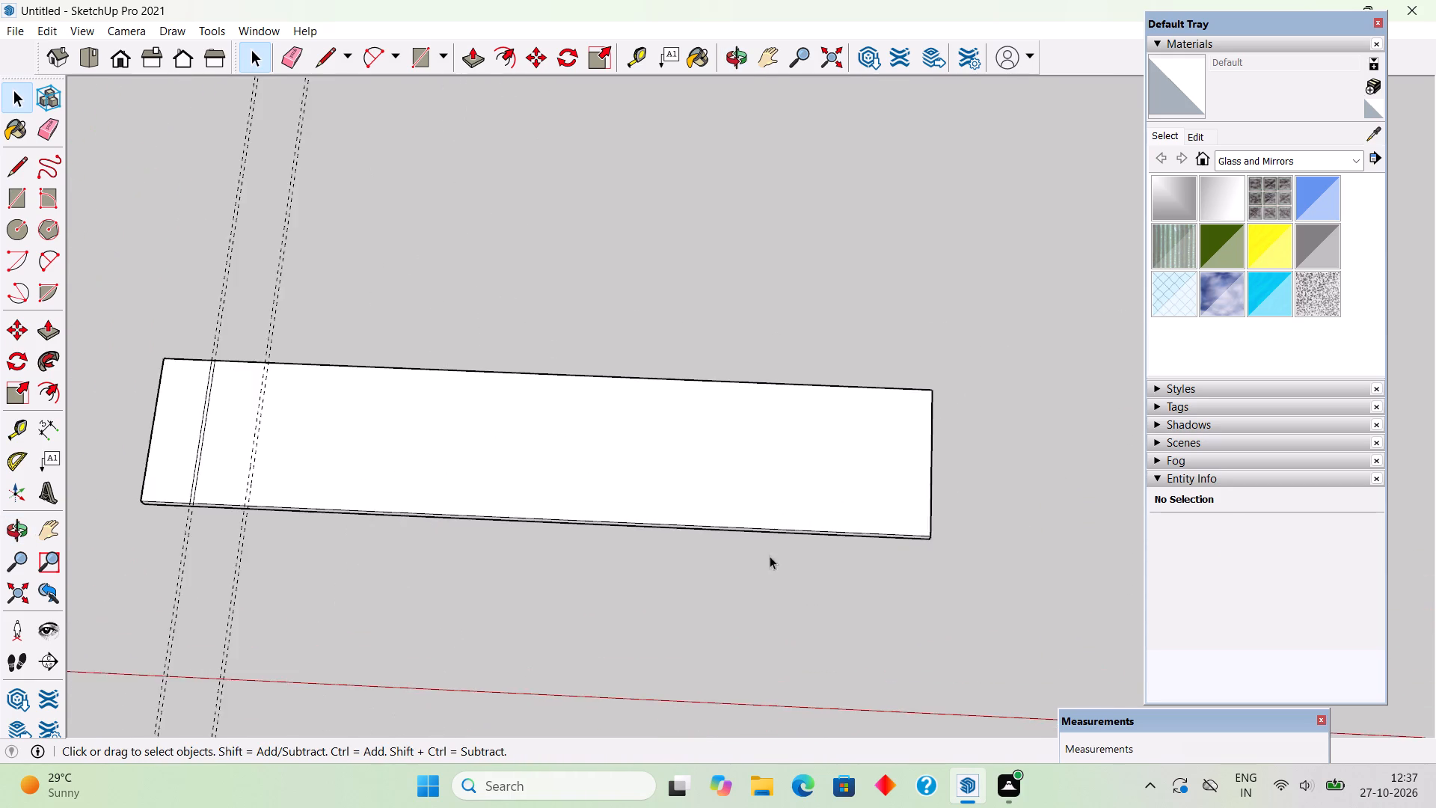
{"action": "scroll", "coordinate": [495, 608], "scroll_direction": "up", "scroll_amount": 1}
{"action": "middle_click_drag", "start_coordinate": [497, 602], "coordinate": [678, 504]}
{"action": "scroll", "coordinate": [678, 504], "scroll_direction": "down", "scroll_amount": 6}
{"action": "scroll", "coordinate": [369, 634], "scroll_direction": "up", "scroll_amount": 6}
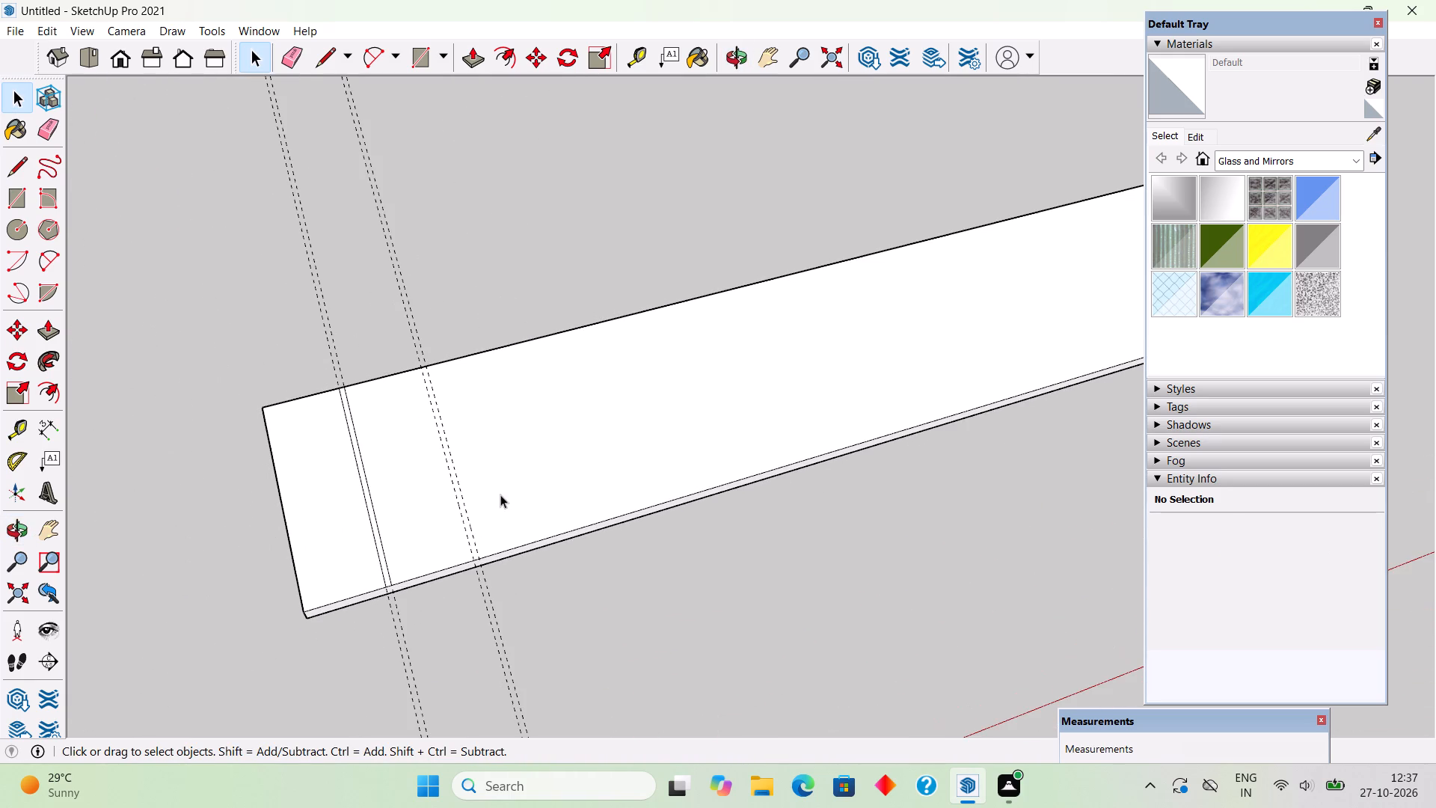
{"action": "scroll", "coordinate": [482, 502], "scroll_direction": "up", "scroll_amount": 3}
{"action": "left_click", "coordinate": [469, 539], "text": "ctrl"}
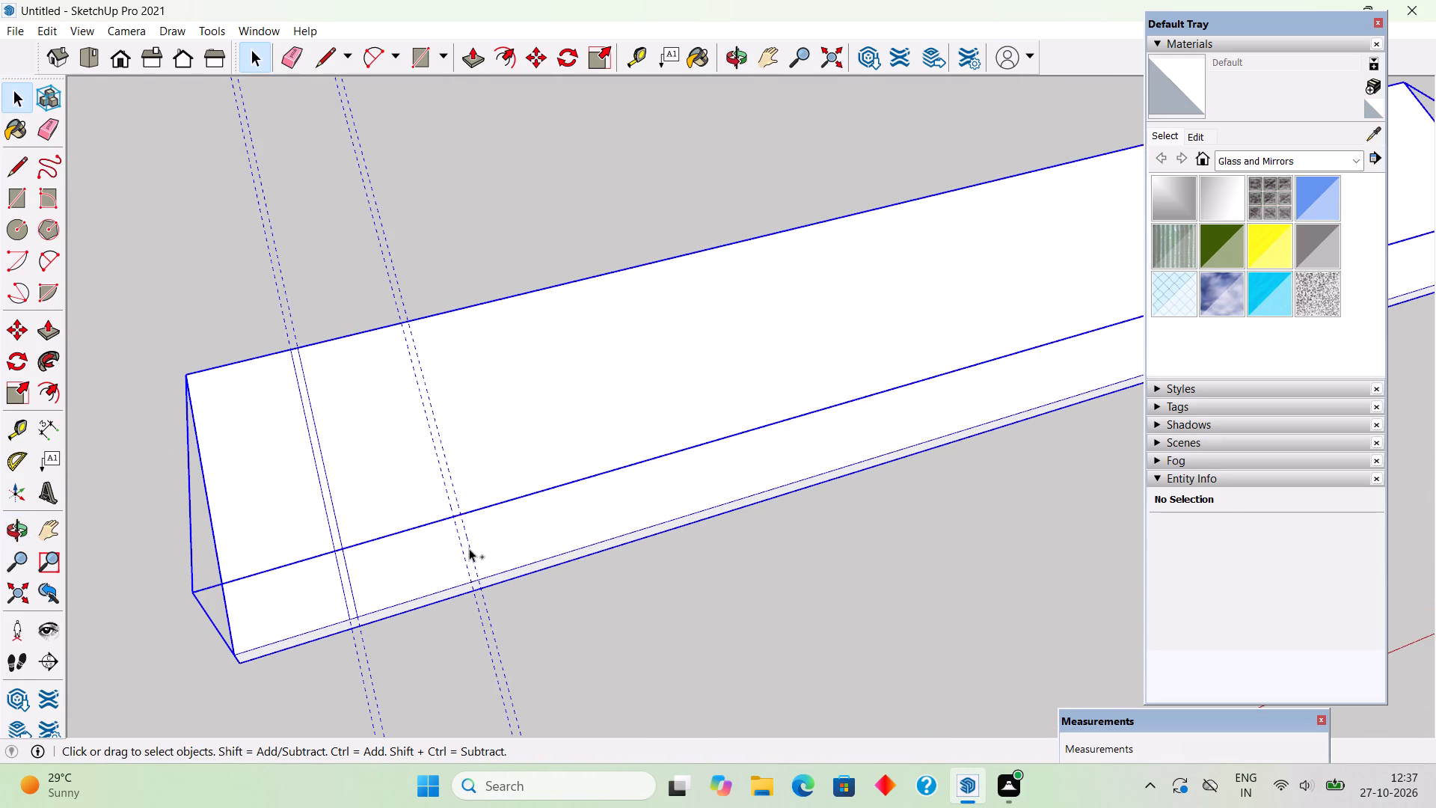
{"action": "left_click", "coordinate": [506, 607]}
{"action": "left_click", "coordinate": [476, 571]}
{"action": "left_click", "coordinate": [545, 616]}
{"action": "double_click", "coordinate": [497, 518]}
{"action": "left_click", "coordinate": [497, 518]}
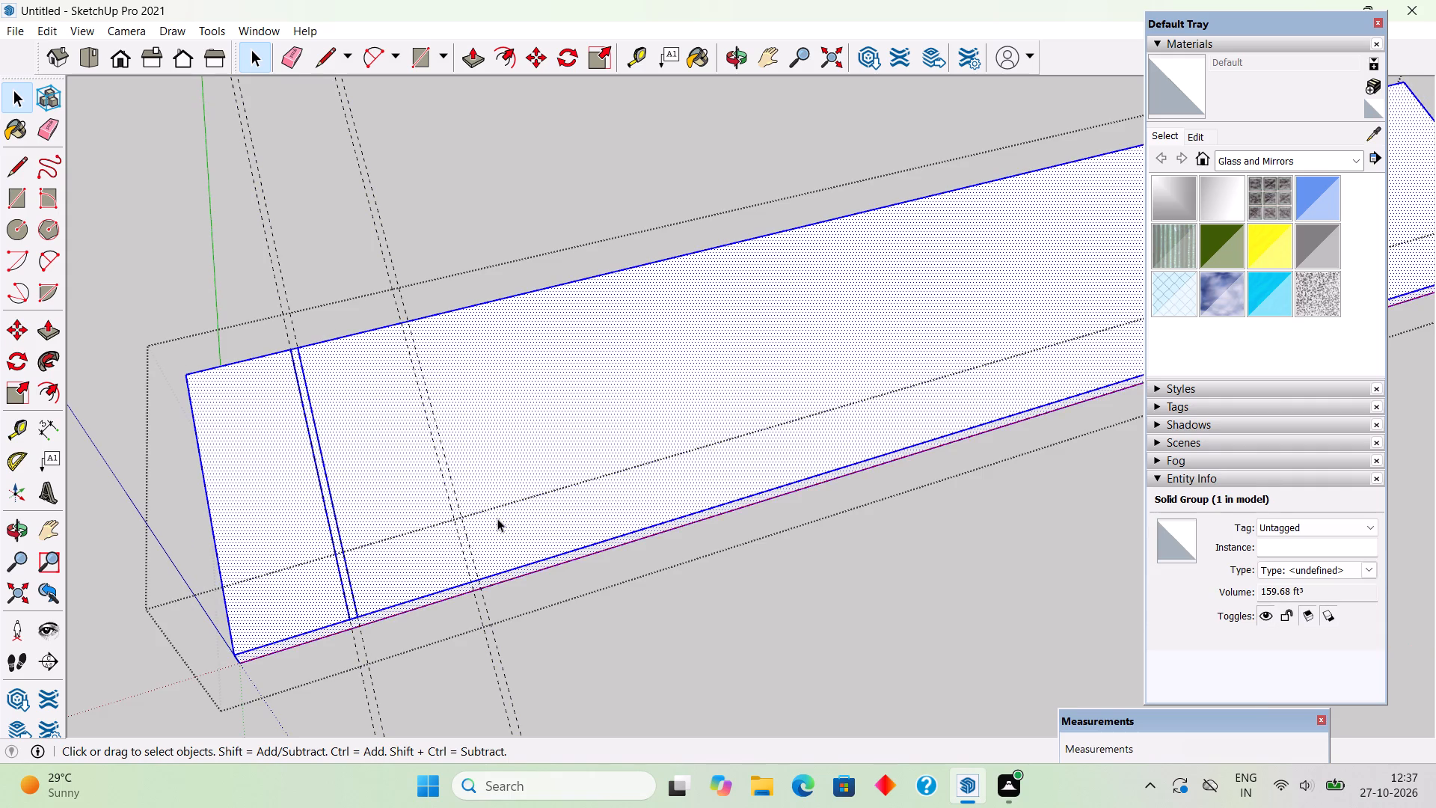
Copy the second pair of slope guides 2' along the roof and repeat the copy with a multiplier of x20.
{"action": "scroll", "coordinate": [467, 524], "scroll_direction": "up", "scroll_amount": 4}
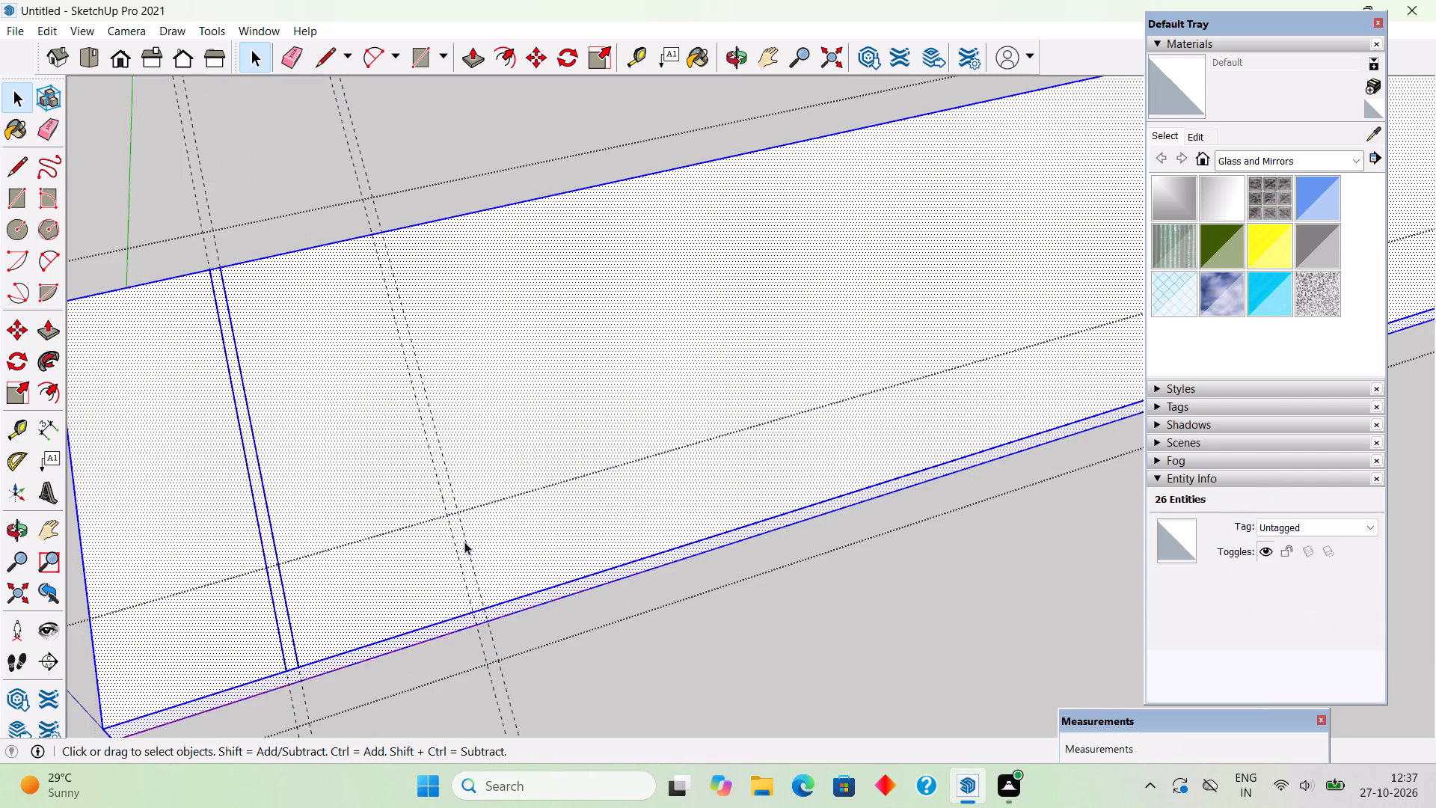
{"action": "left_click", "coordinate": [465, 543]}
{"action": "left_click", "coordinate": [458, 560], "text": "ctrl"}
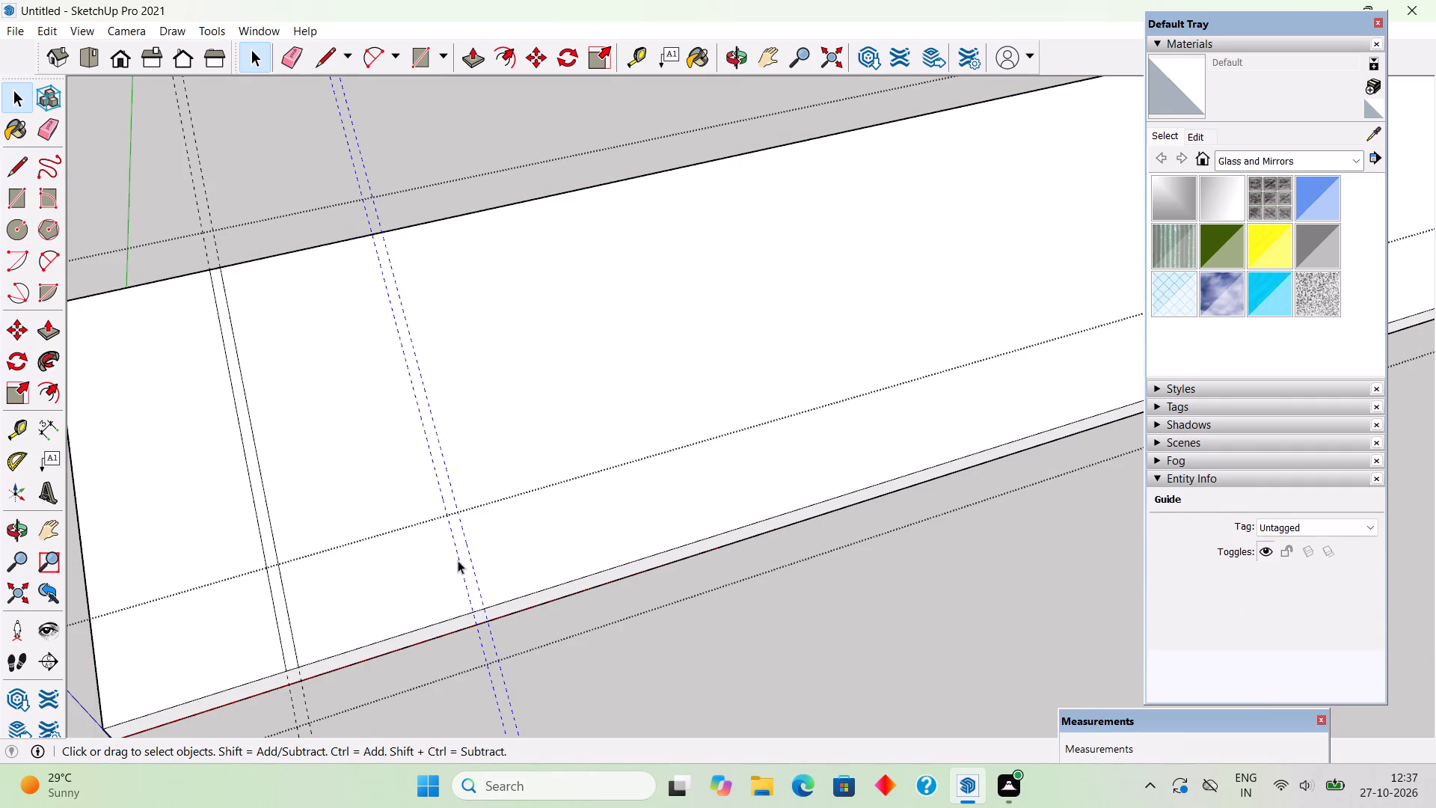
{"action": "key", "text": "m"}
{"action": "left_click", "coordinate": [458, 560]}
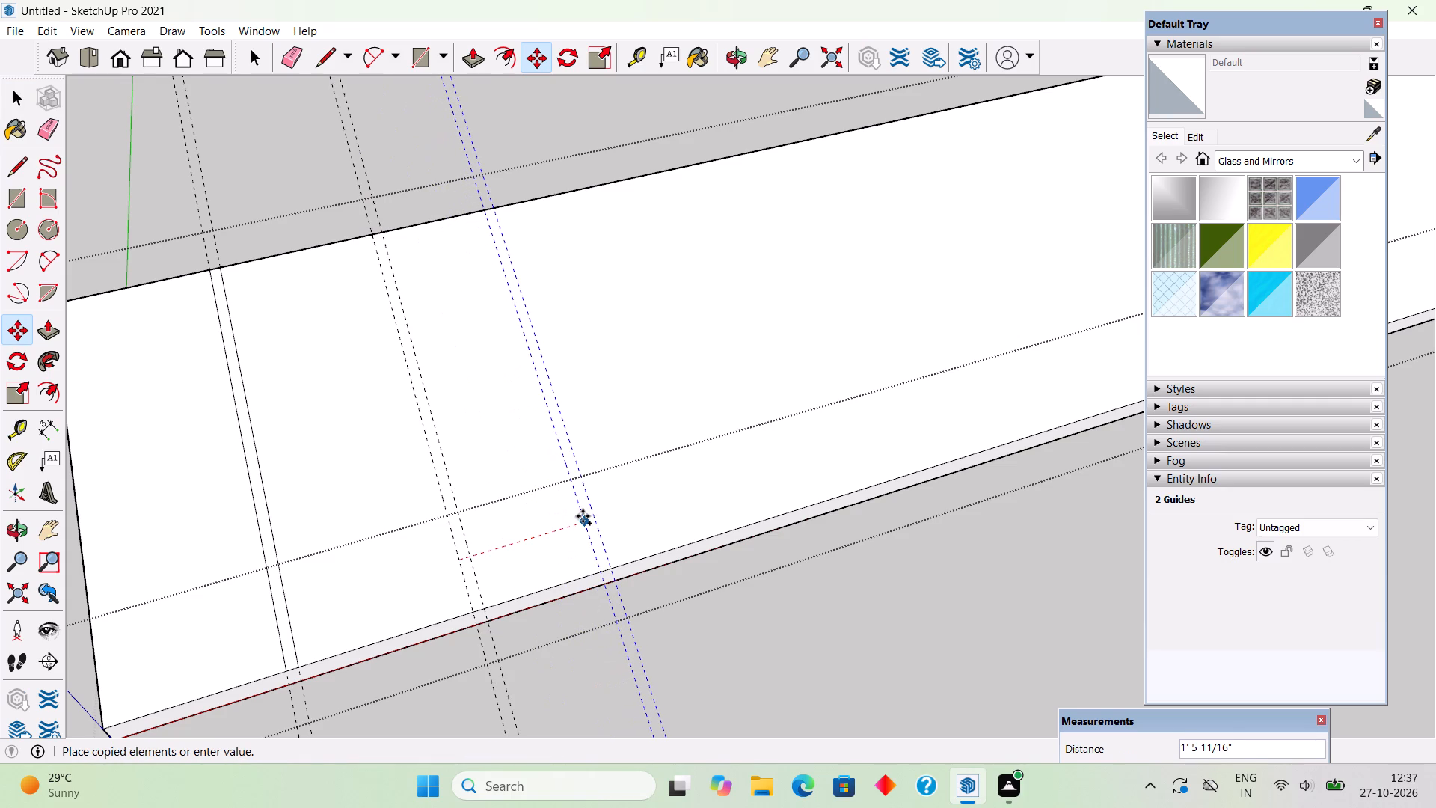
{"action": "type", "text": "2'"}
{"action": "key", "text": "Return"}
{"action": "type", "text": "x20"}
{"action": "key", "text": "Return"}
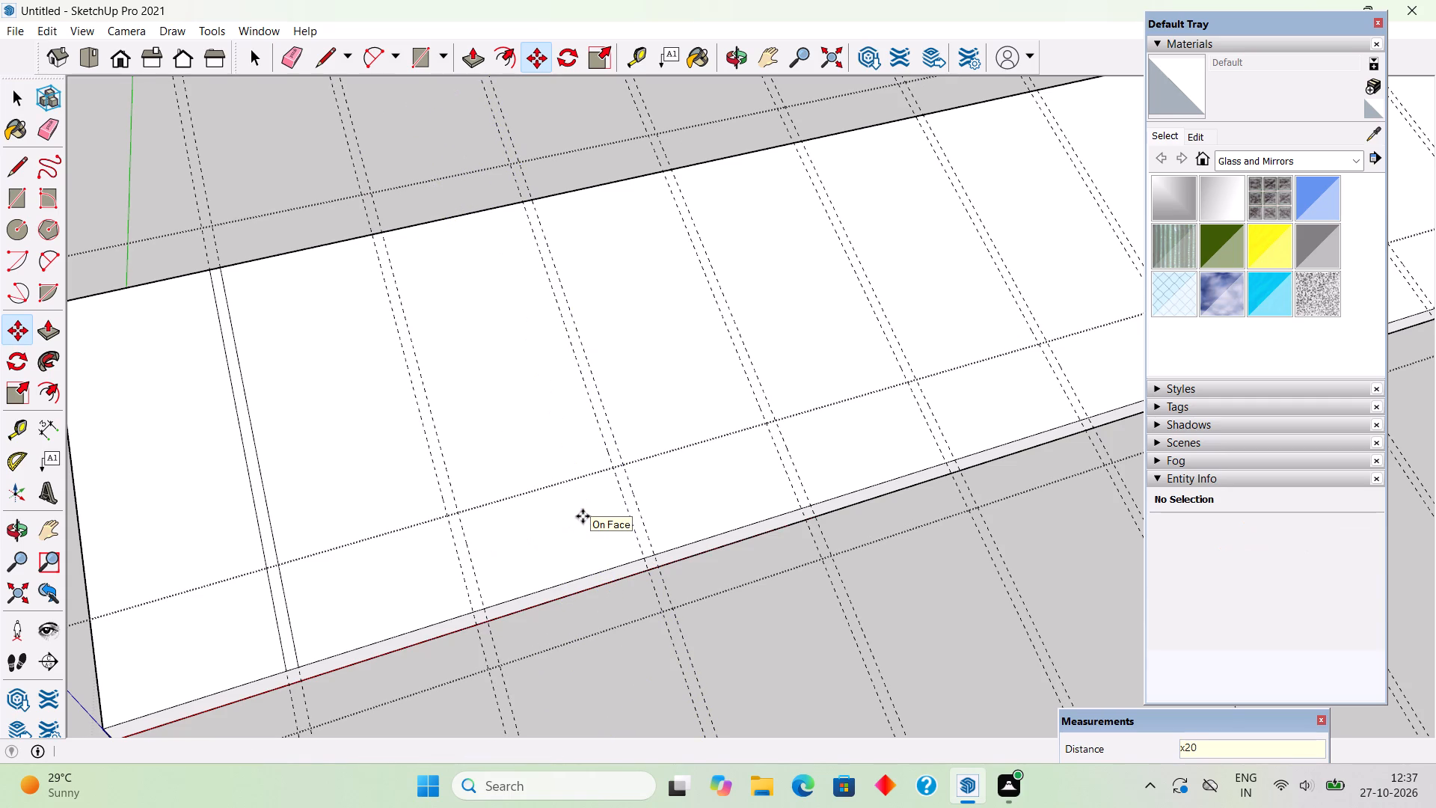
{"action": "key", "text": "space"}
Examine the spacing of the repeated guide pairs along the full length of the roof slope.
{"action": "scroll", "coordinate": [593, 464], "scroll_direction": "down", "scroll_amount": 12}
{"action": "middle_click_drag", "start_coordinate": [580, 446], "coordinate": [580, 450]}
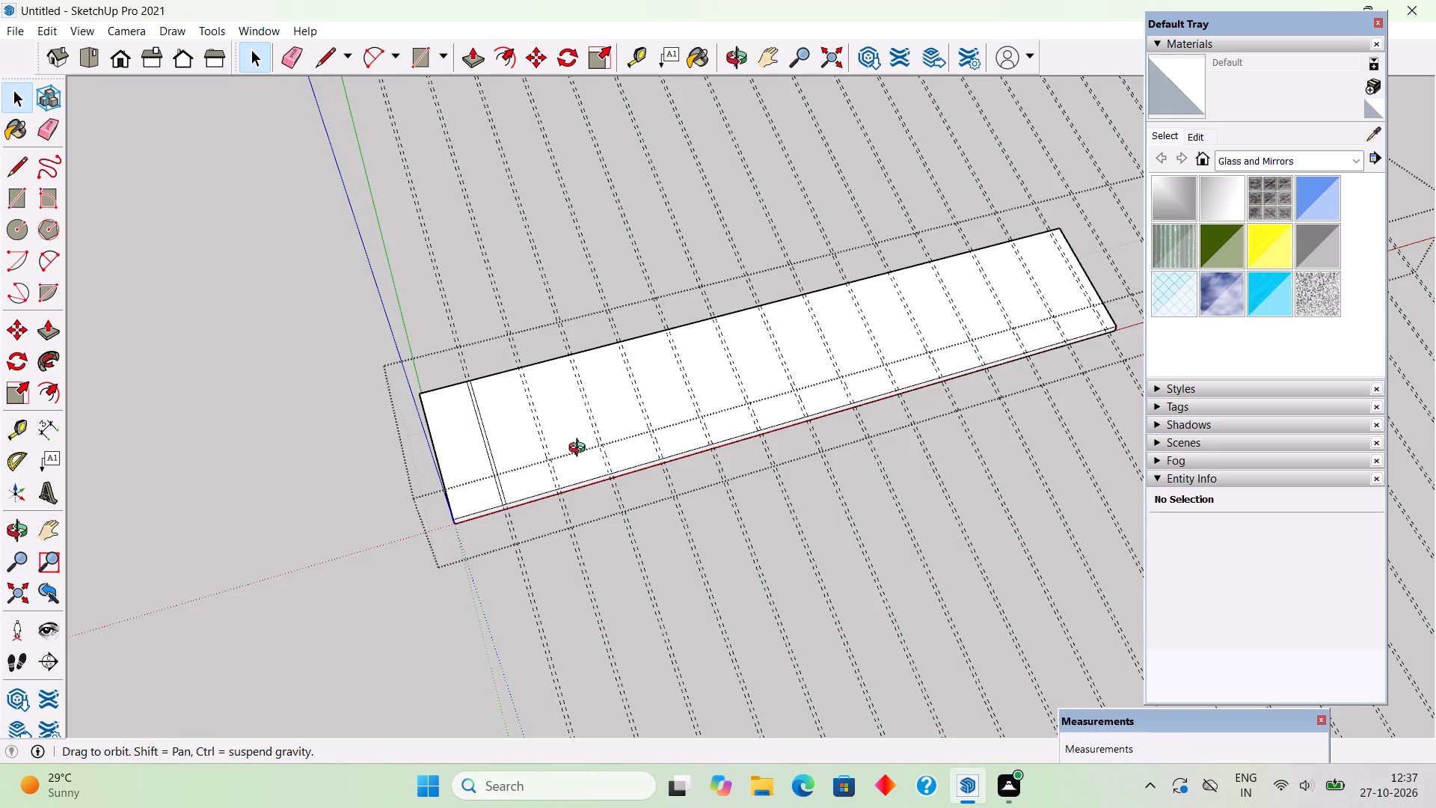
{"action": "middle_click_drag", "start_coordinate": [580, 450], "coordinate": [572, 615]}
{"action": "scroll", "coordinate": [595, 425], "scroll_direction": "up", "scroll_amount": 5}
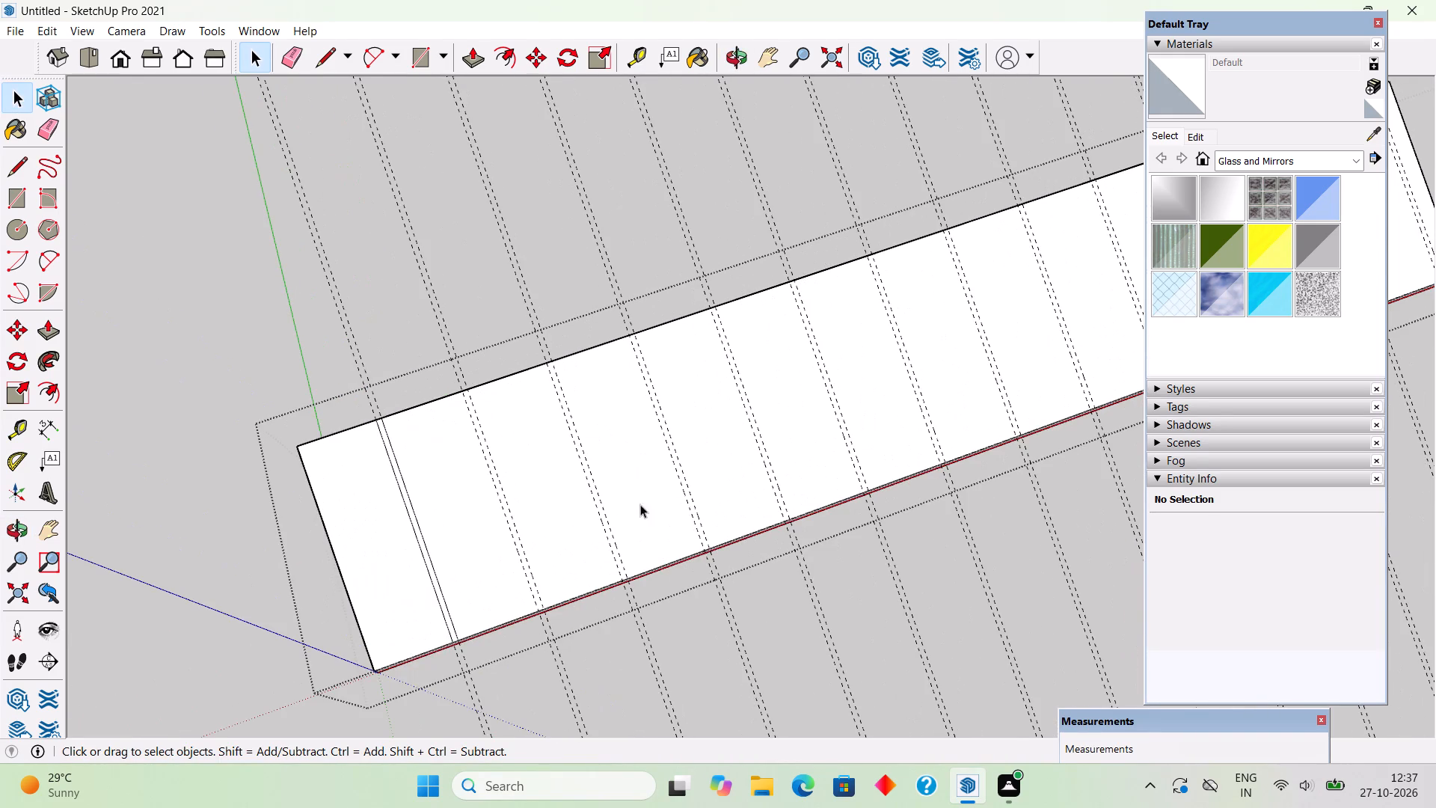
{"action": "middle_click_drag", "start_coordinate": [498, 575], "coordinate": [329, 547]}
{"action": "scroll", "coordinate": [329, 547], "scroll_direction": "down", "scroll_amount": 6}
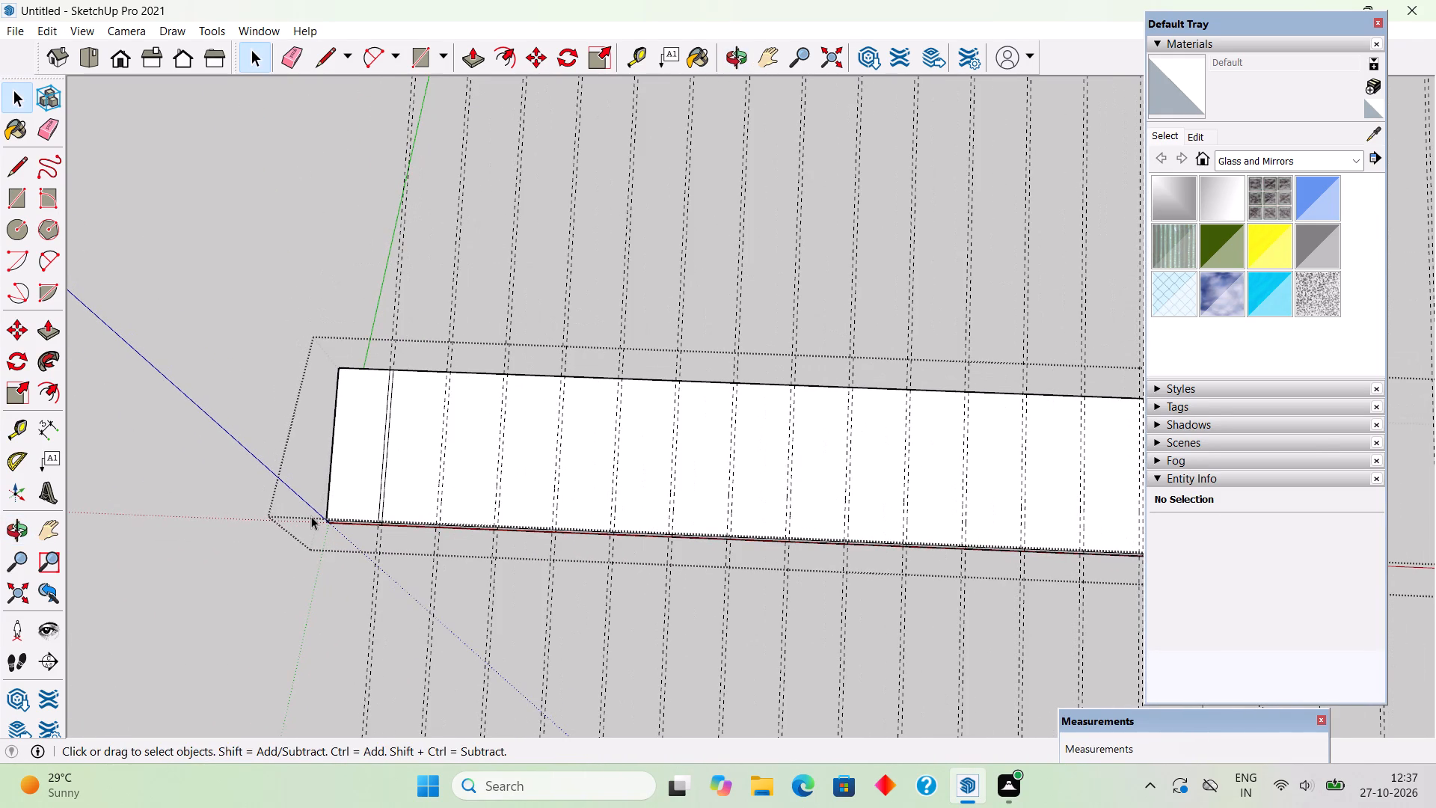
{"action": "middle_click_drag", "start_coordinate": [519, 405], "coordinate": [614, 365]}
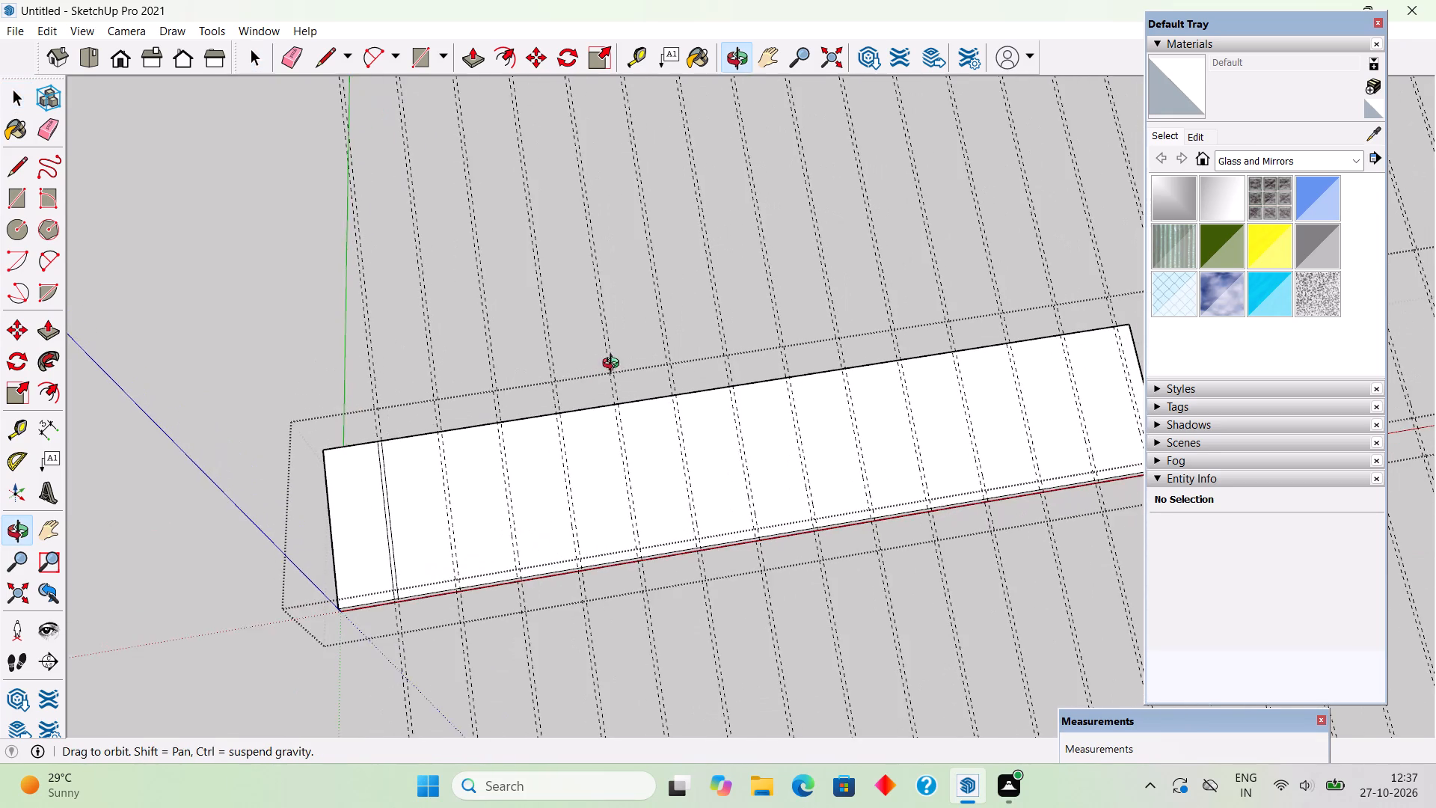
{"action": "middle_click_drag", "start_coordinate": [614, 365], "coordinate": [616, 365]}
{"action": "scroll", "coordinate": [485, 417], "scroll_direction": "down", "scroll_amount": 4}
{"action": "middle_click_drag", "start_coordinate": [485, 415], "coordinate": [477, 537]}
{"action": "scroll", "coordinate": [477, 533], "scroll_direction": "down", "scroll_amount": 3}
{"action": "scroll", "coordinate": [497, 587], "scroll_direction": "up", "scroll_amount": 7}
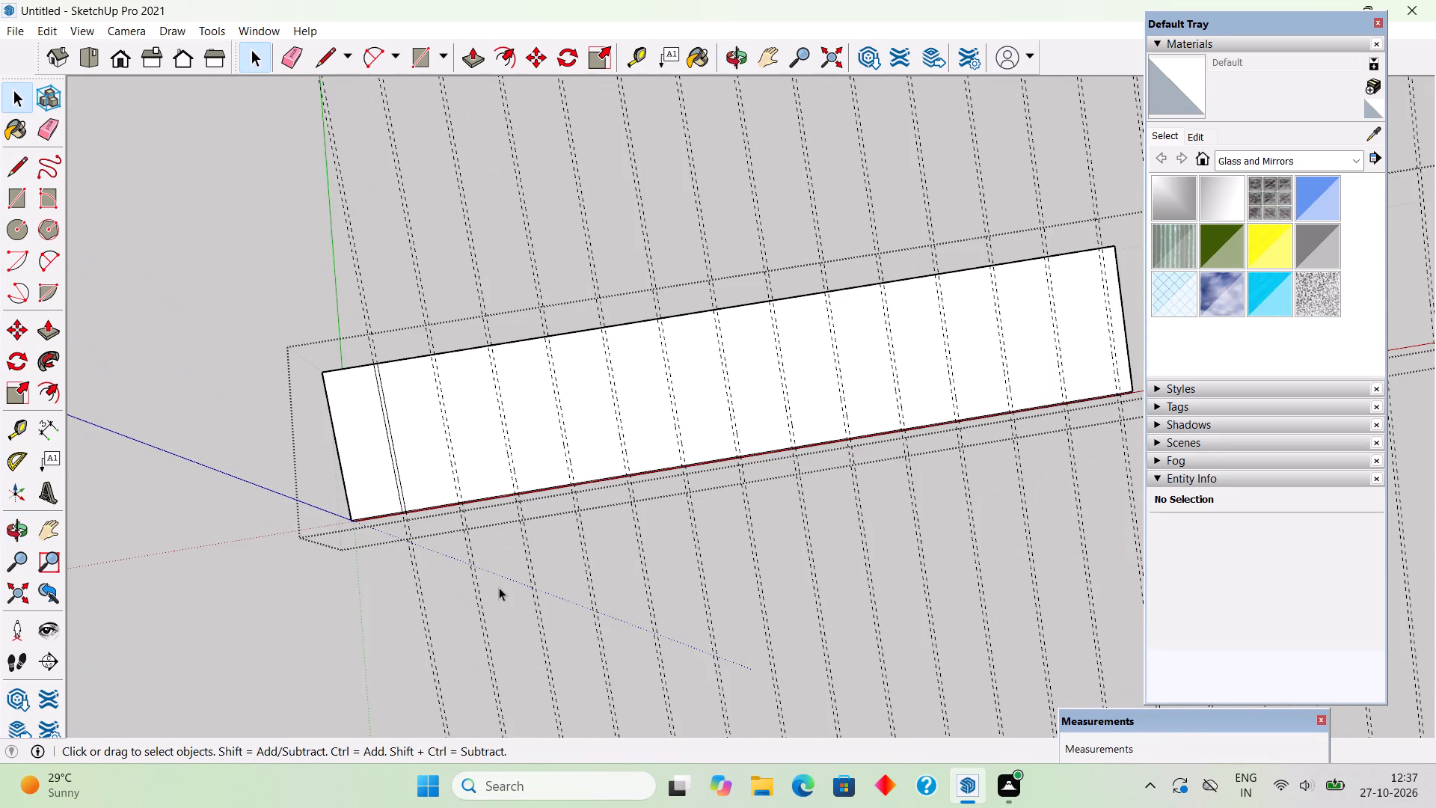
Draw 1 1/2" wide rectangles down the full slope between the second, third, fourth and fifth guide pairs.
{"action": "scroll", "coordinate": [471, 444], "scroll_direction": "up", "scroll_amount": 6}
{"action": "key", "text": "r"}
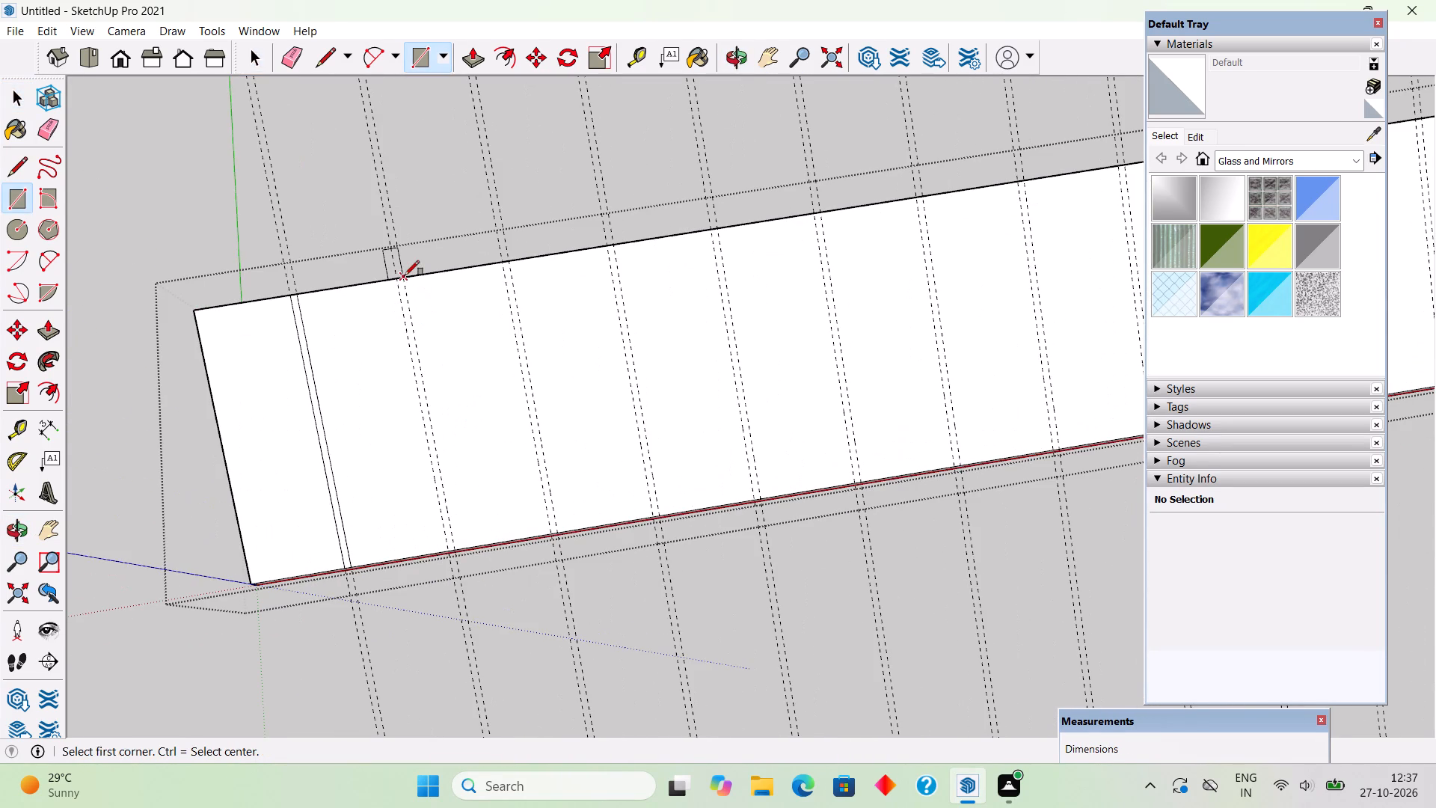
{"action": "left_click", "coordinate": [405, 275]}
{"action": "left_click", "coordinate": [449, 550]}
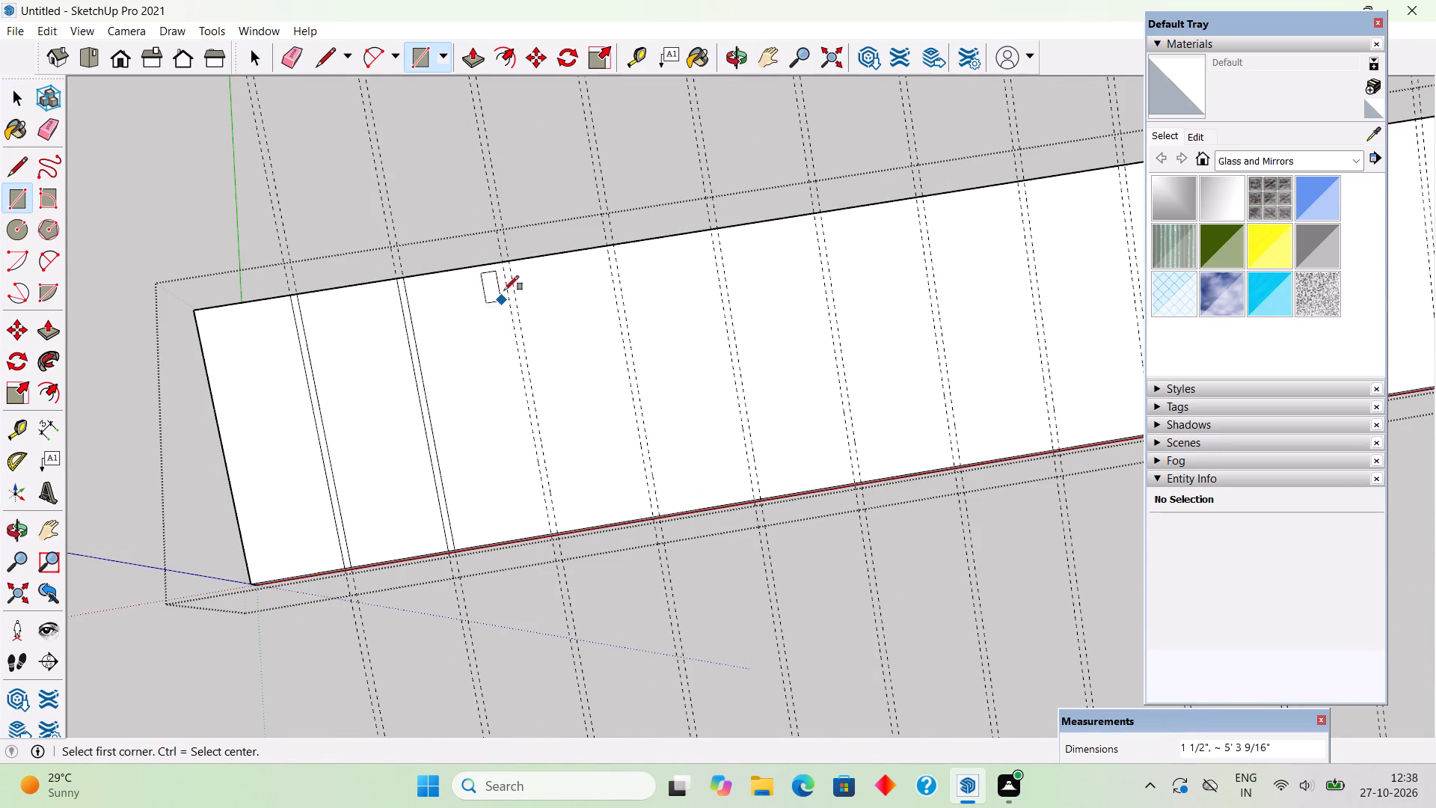
{"action": "left_click", "coordinate": [502, 264]}
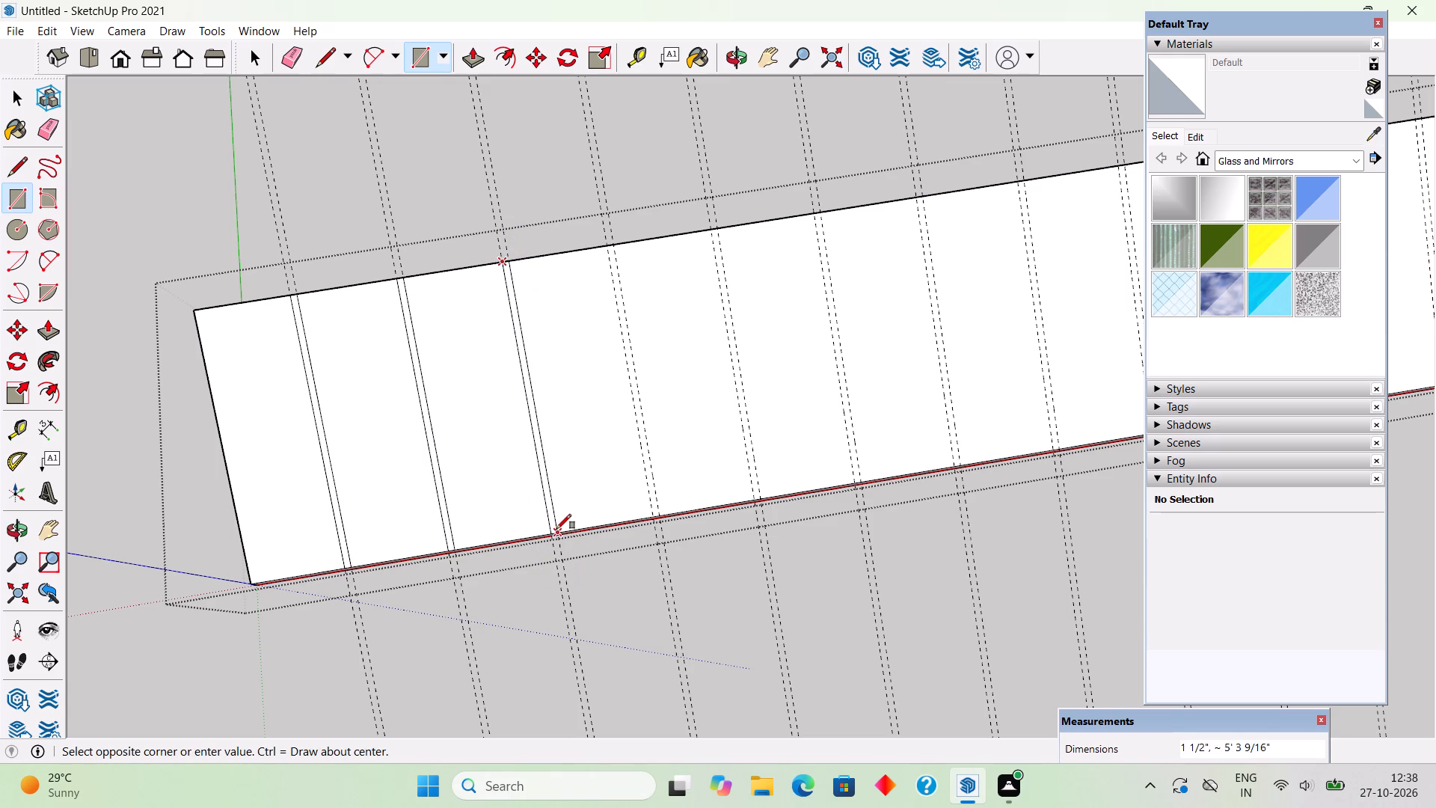
{"action": "left_click", "coordinate": [556, 529]}
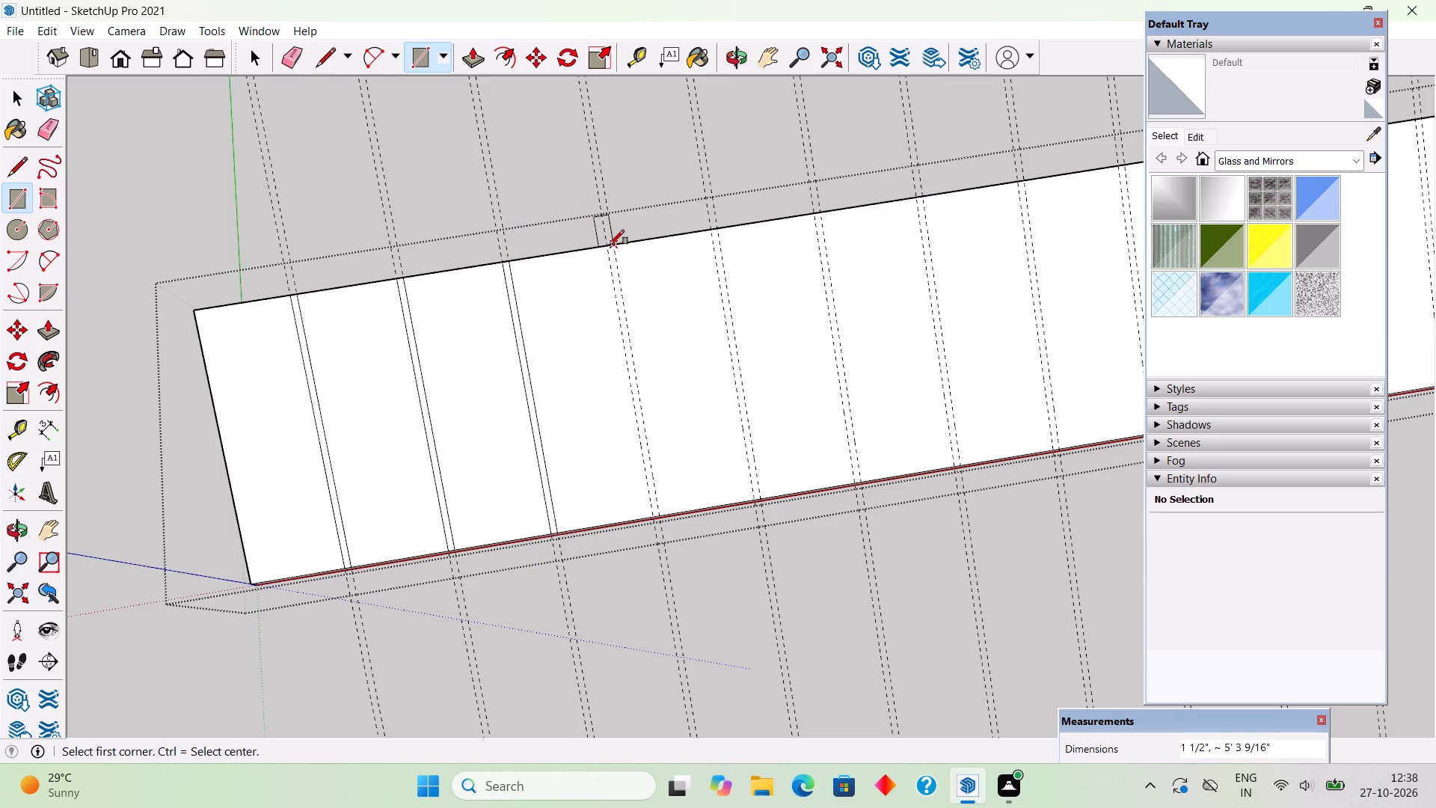
{"action": "left_click", "coordinate": [610, 245]}
{"action": "left_click", "coordinate": [661, 517]}
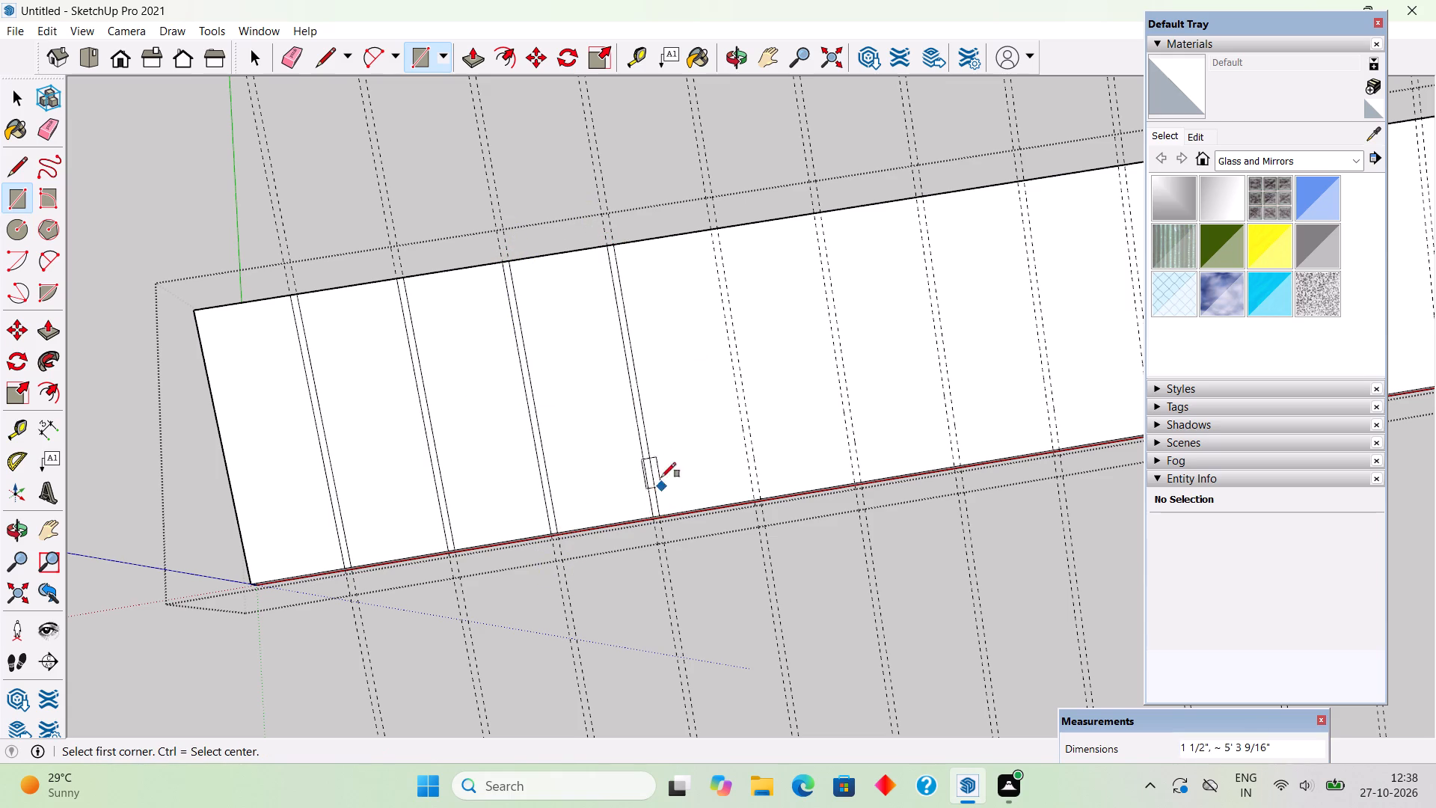
{"action": "left_click", "coordinate": [708, 227]}
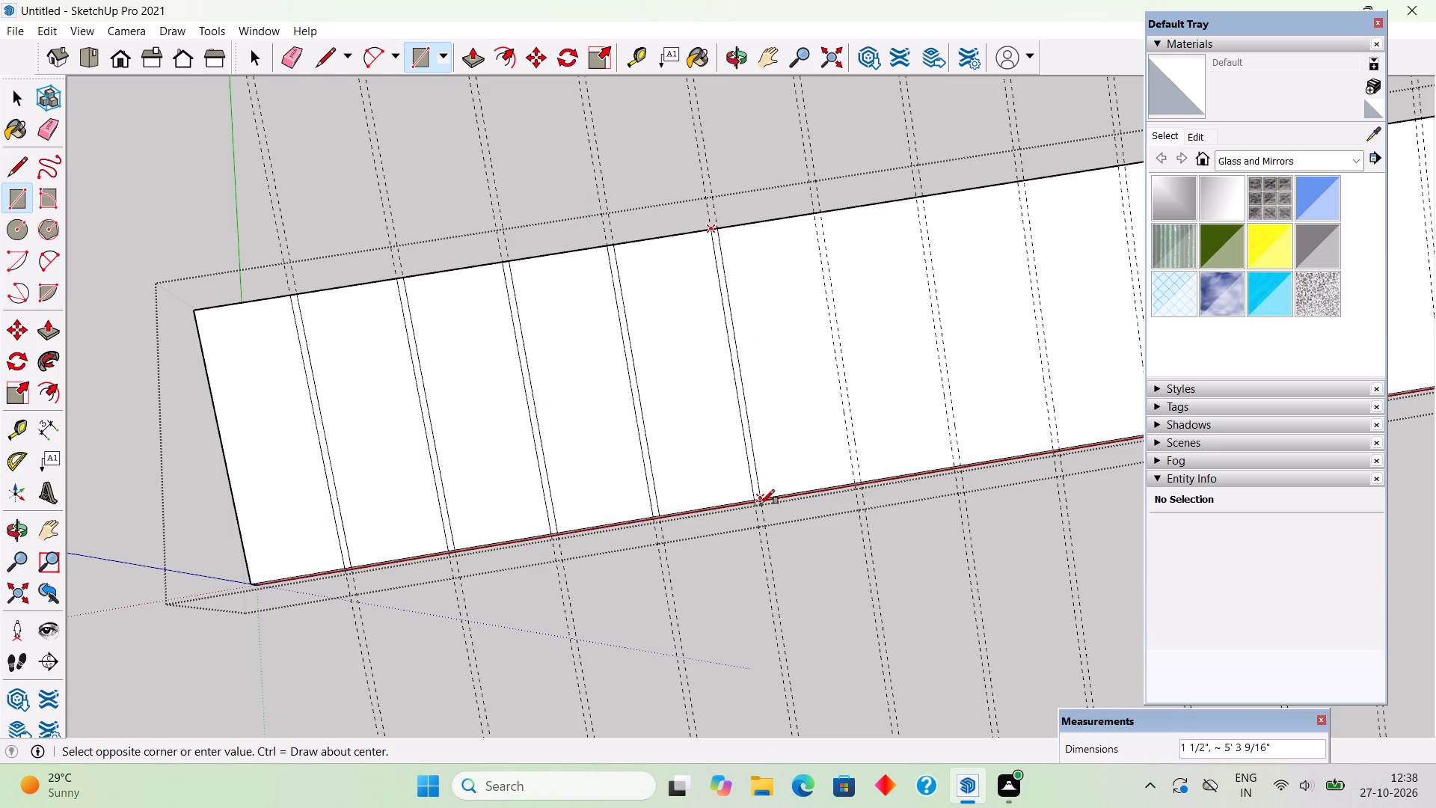
{"action": "left_click", "coordinate": [762, 503]}
Draw 1 1/2" wide full-slope rectangles between the sixth, seventh, eighth and ninth guide pairs.
{"action": "scroll", "coordinate": [325, 459], "scroll_direction": "down", "scroll_amount": 9}
{"action": "scroll", "coordinate": [896, 375], "scroll_direction": "up", "scroll_amount": 2}
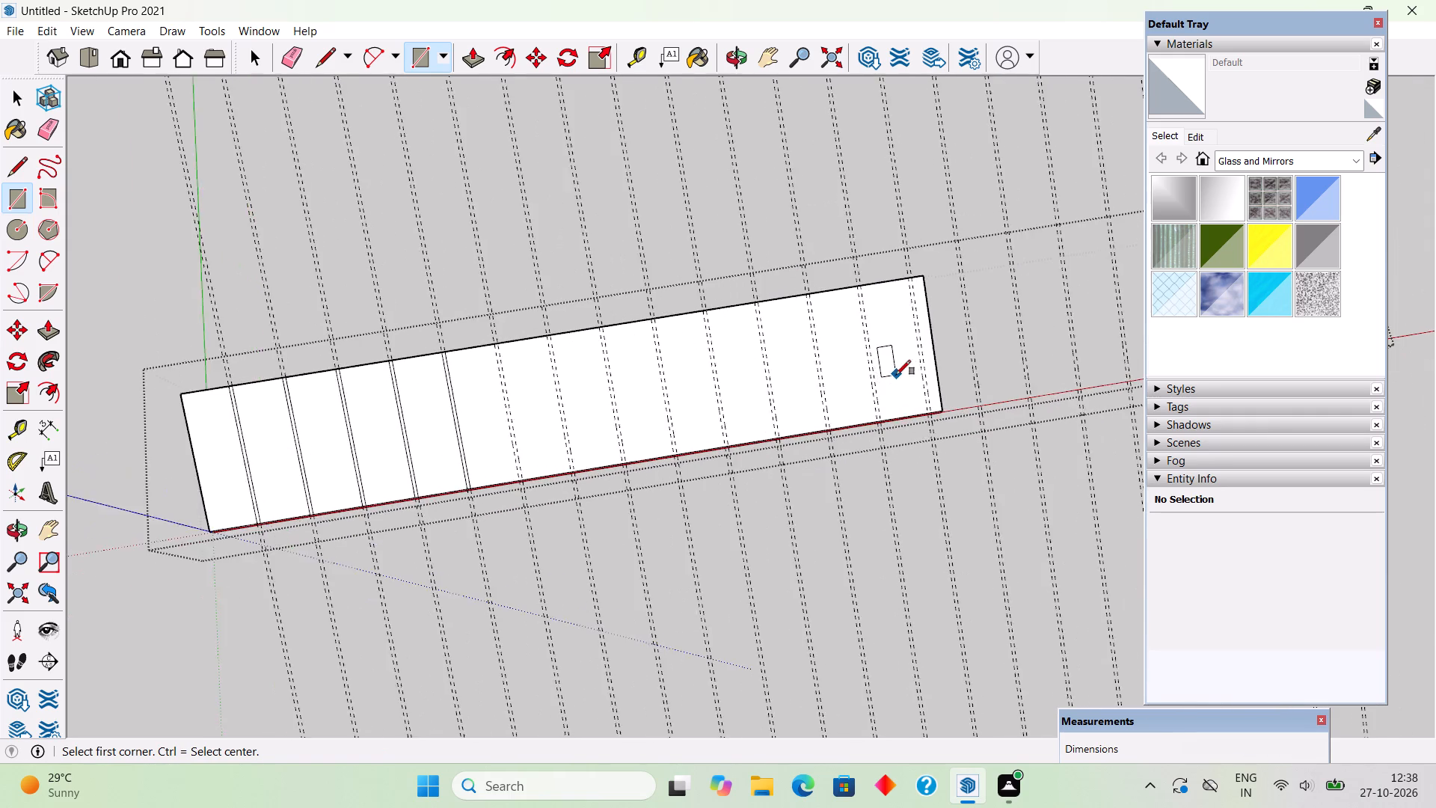
{"action": "scroll", "coordinate": [896, 375], "scroll_direction": "up", "scroll_amount": 3}
{"action": "scroll", "coordinate": [272, 314], "scroll_direction": "up", "scroll_amount": 2}
{"action": "left_click", "coordinate": [277, 327]}
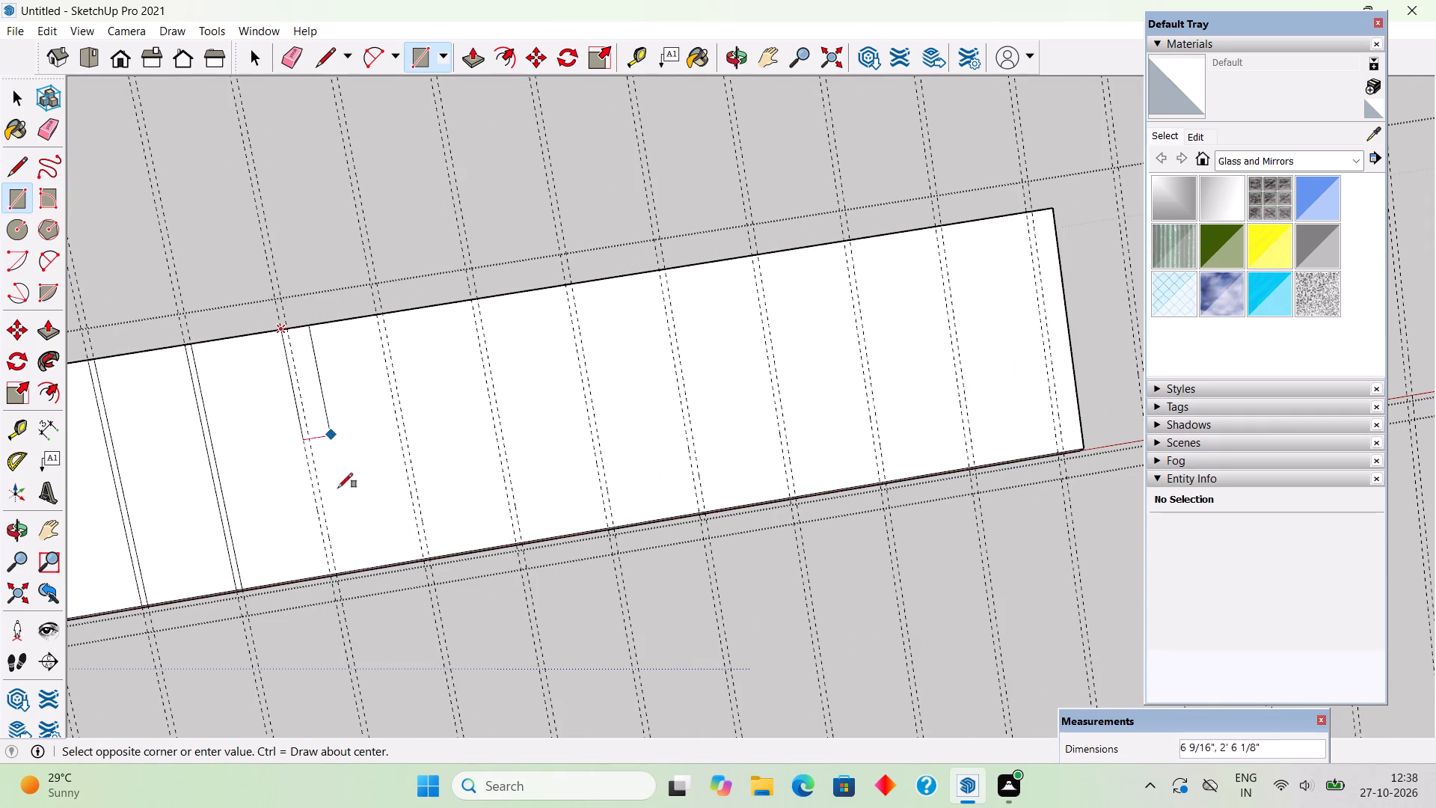
{"action": "left_click", "coordinate": [341, 575]}
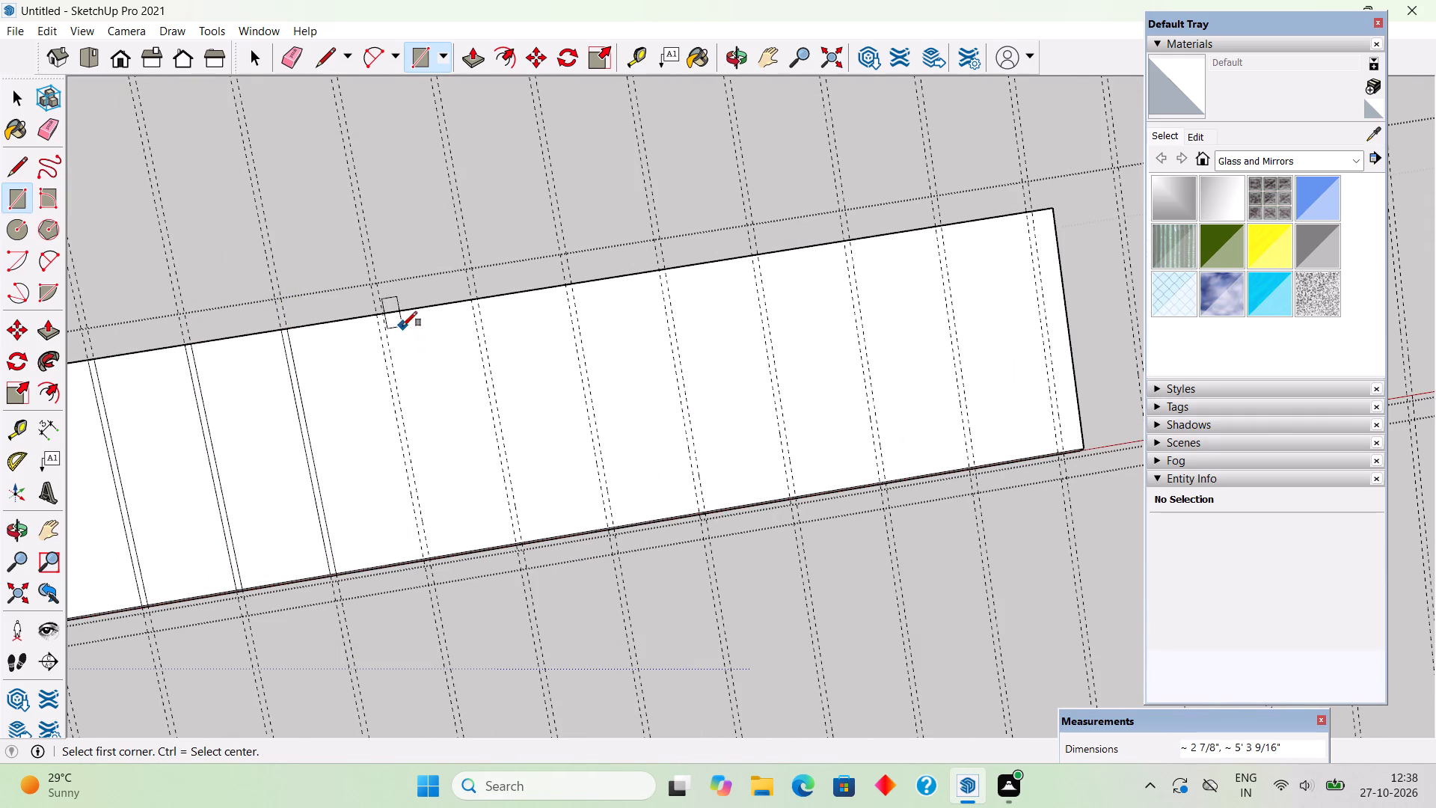
{"action": "left_click", "coordinate": [381, 314]}
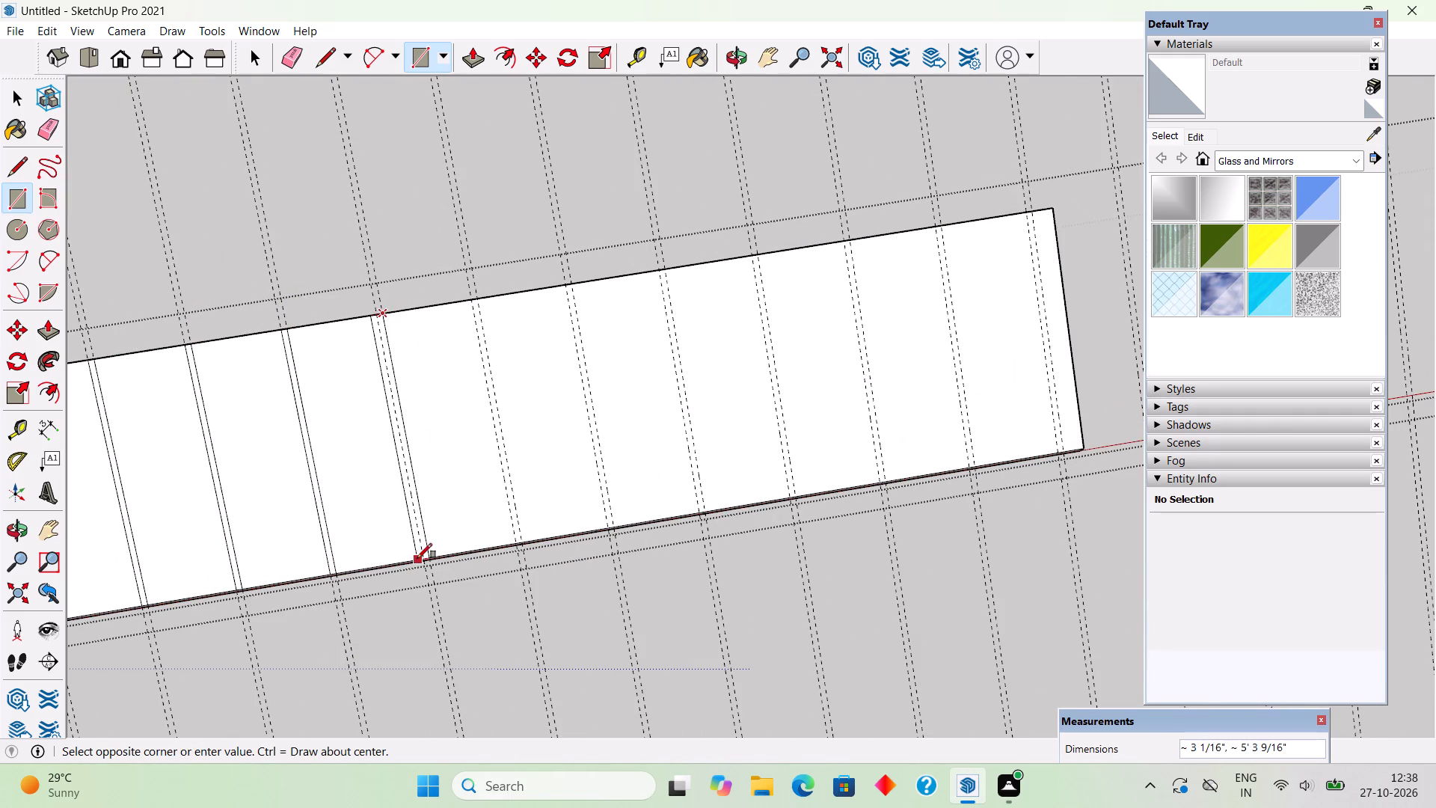
{"action": "left_click", "coordinate": [421, 561]}
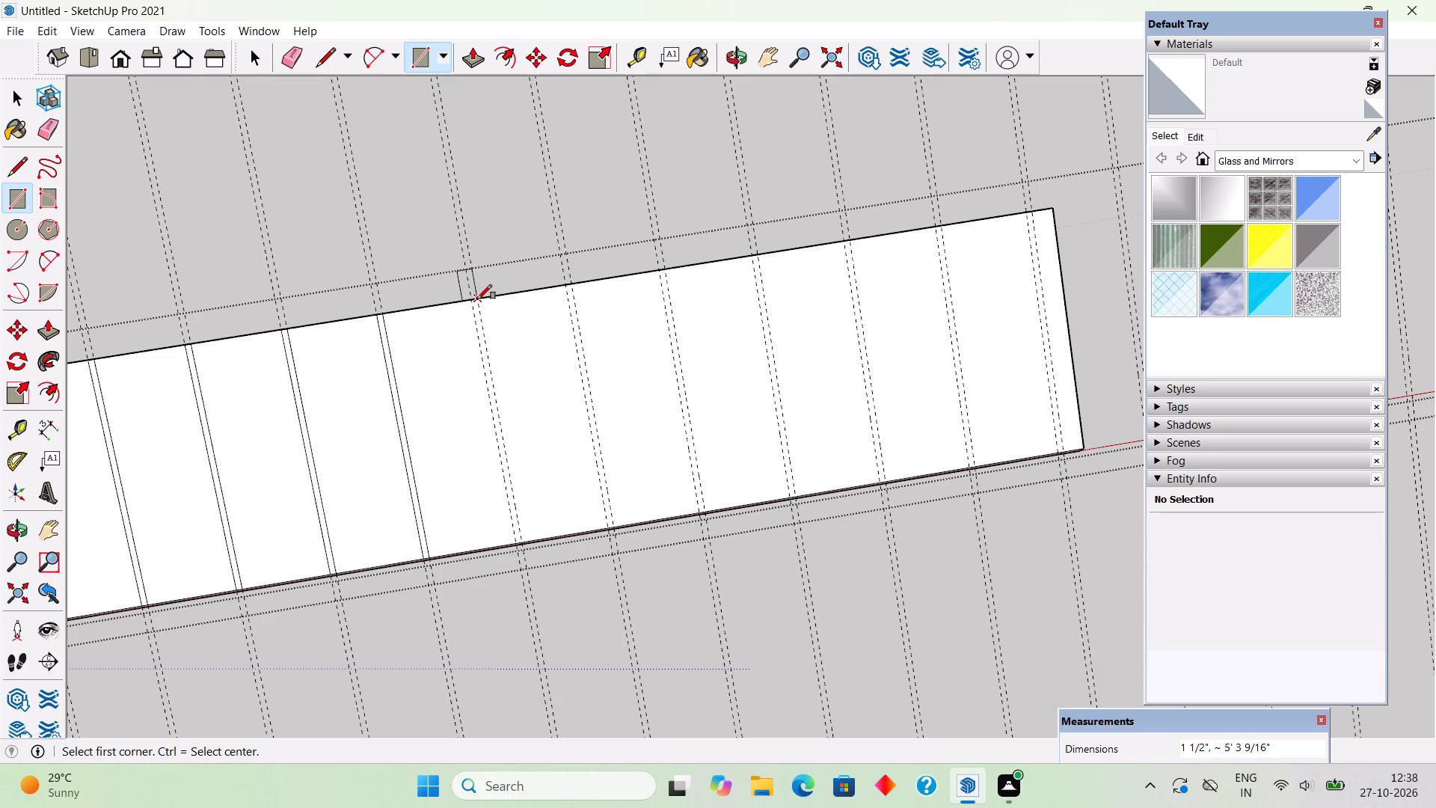
{"action": "left_click", "coordinate": [472, 299]}
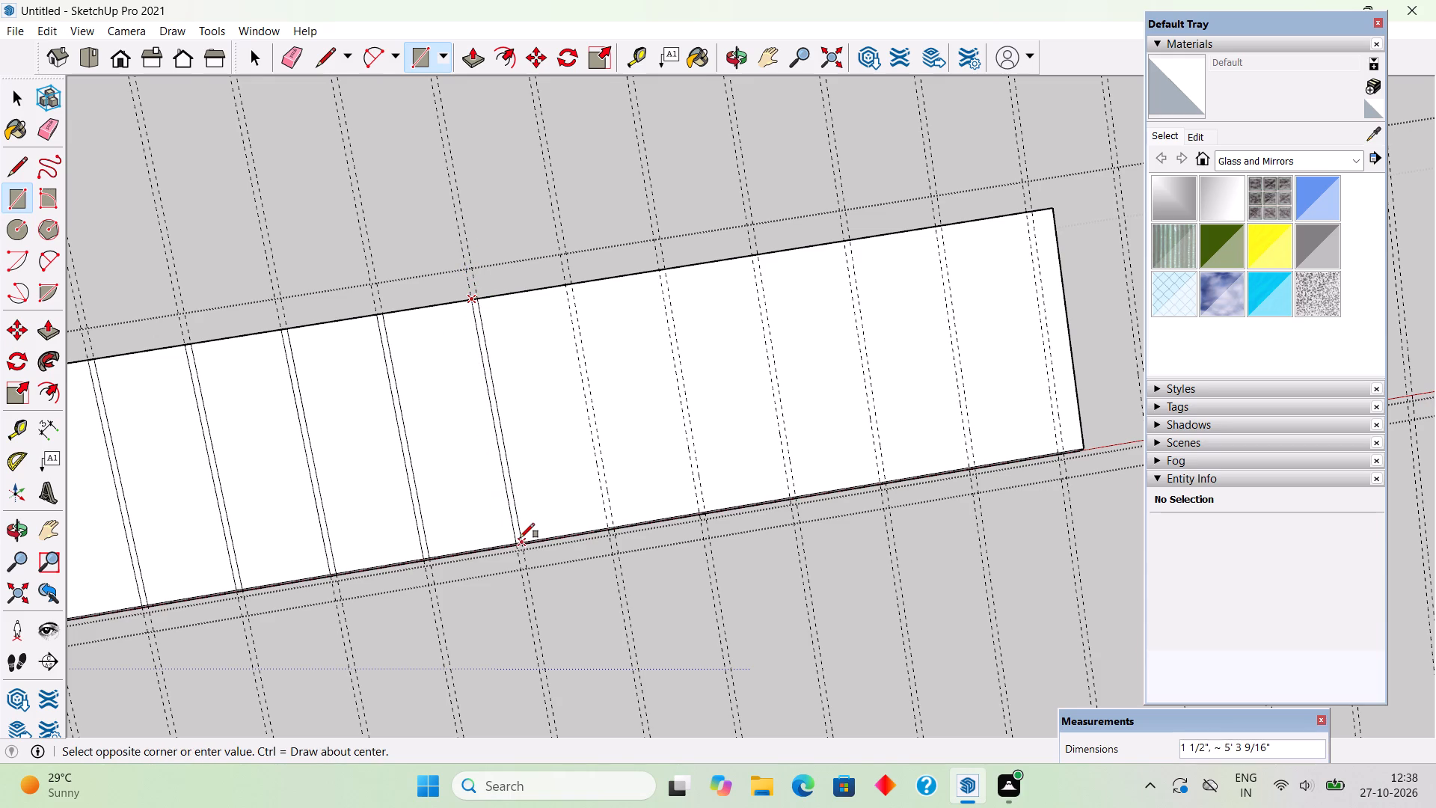
{"action": "left_click", "coordinate": [520, 538]}
{"action": "left_click", "coordinate": [568, 283]}
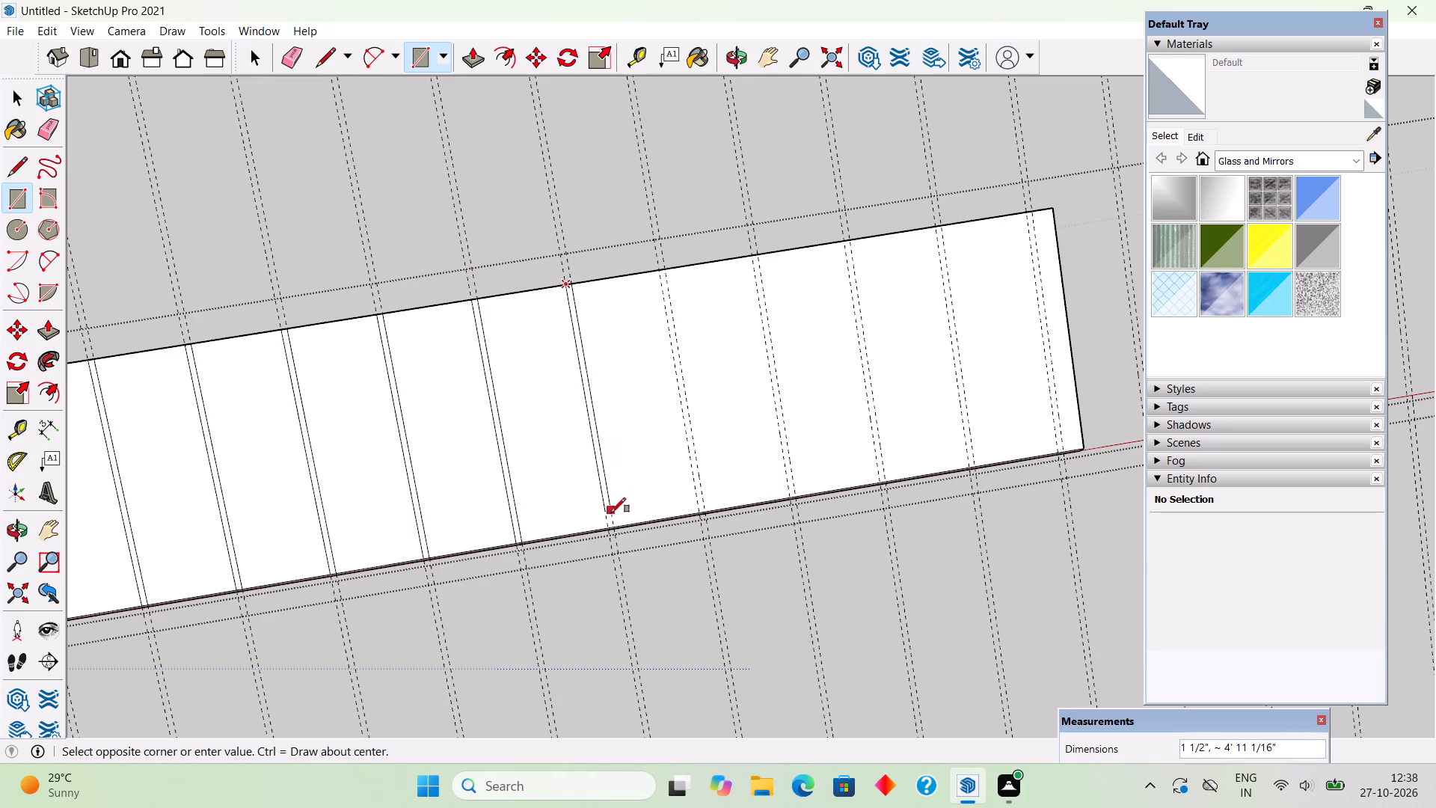
{"action": "left_click", "coordinate": [615, 531]}
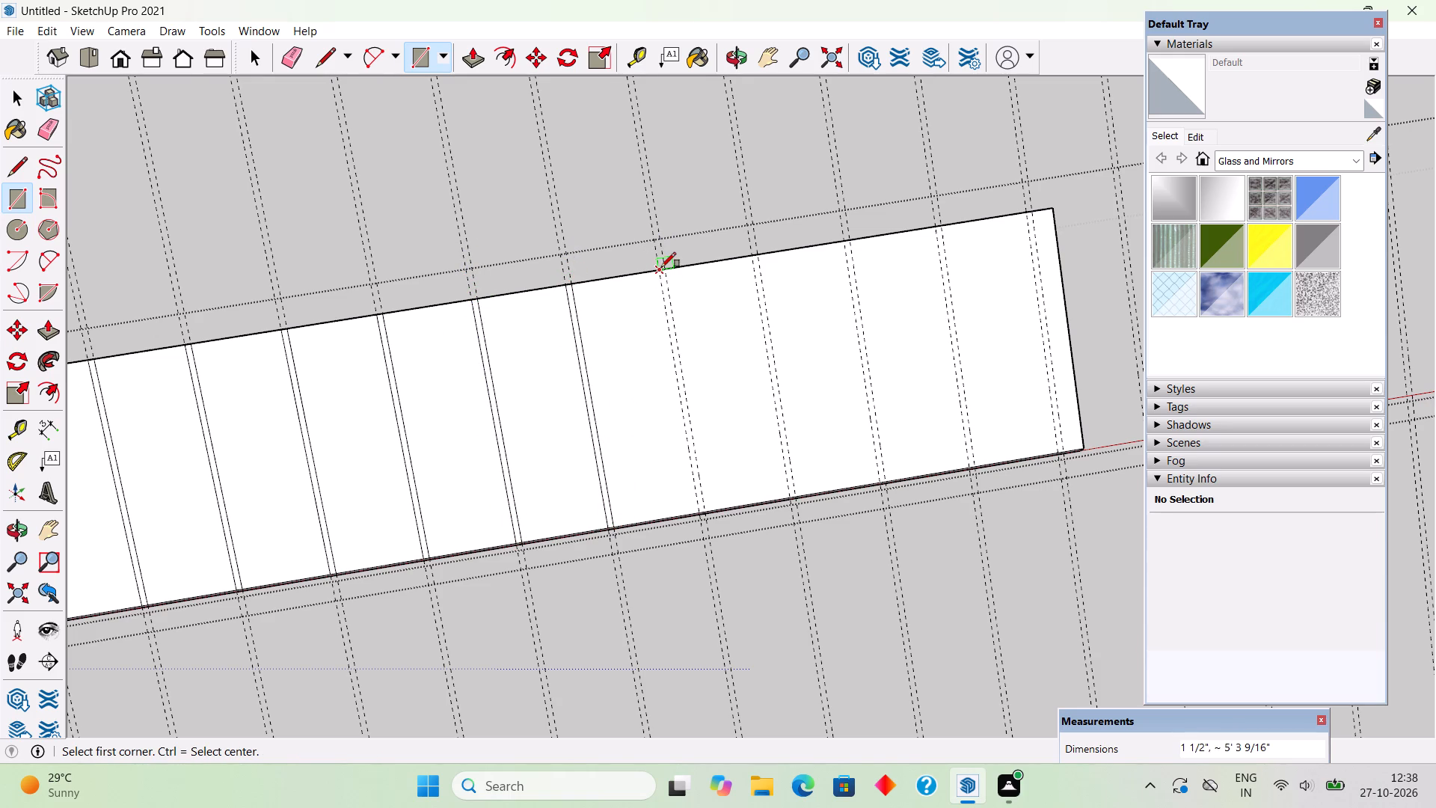
Draw 1 1/2" wide full-slope rectangles between the remaining five guide pairs, up to the roof's far end.
{"action": "left_click", "coordinate": [661, 267]}
{"action": "left_click", "coordinate": [702, 512]}
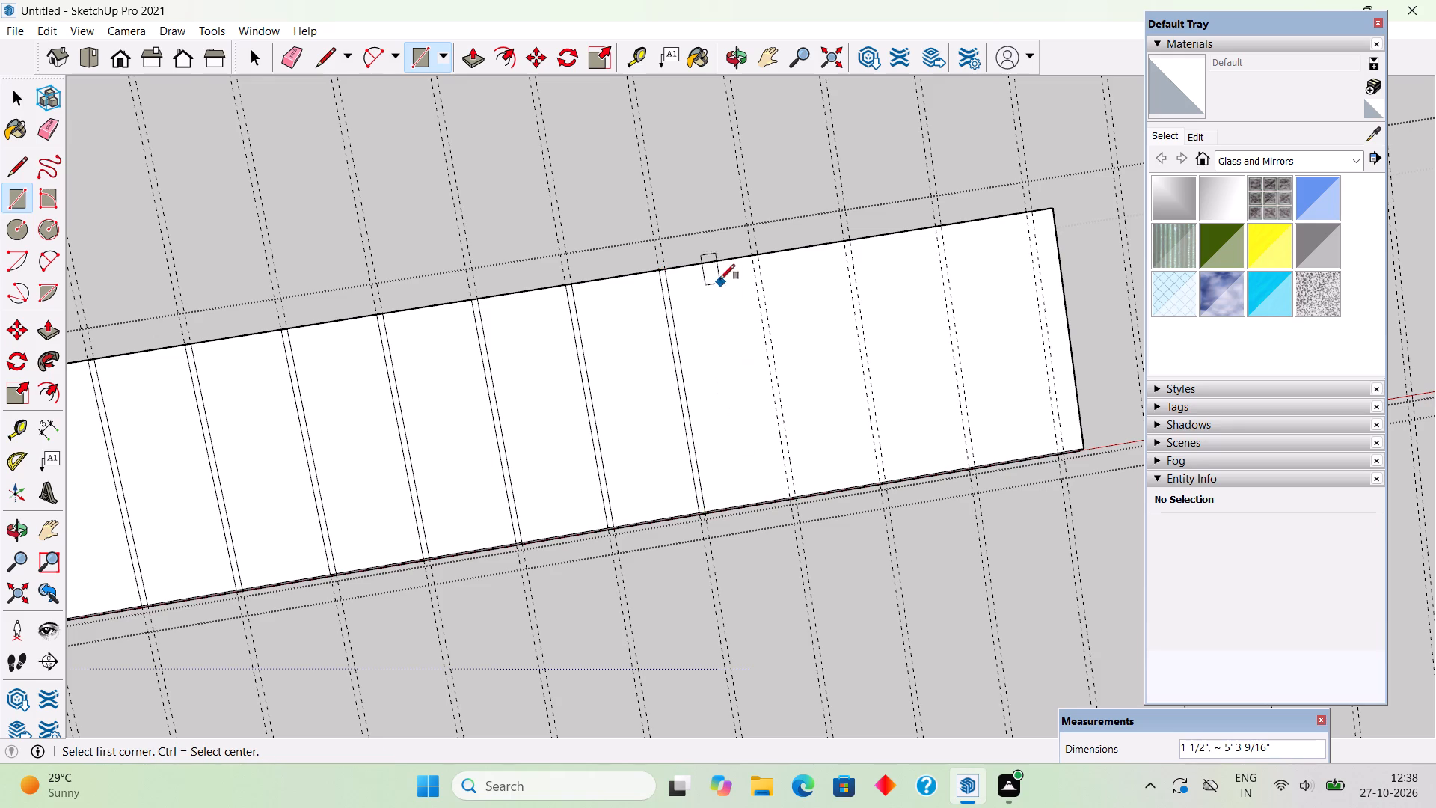
{"action": "left_click", "coordinate": [752, 258]}
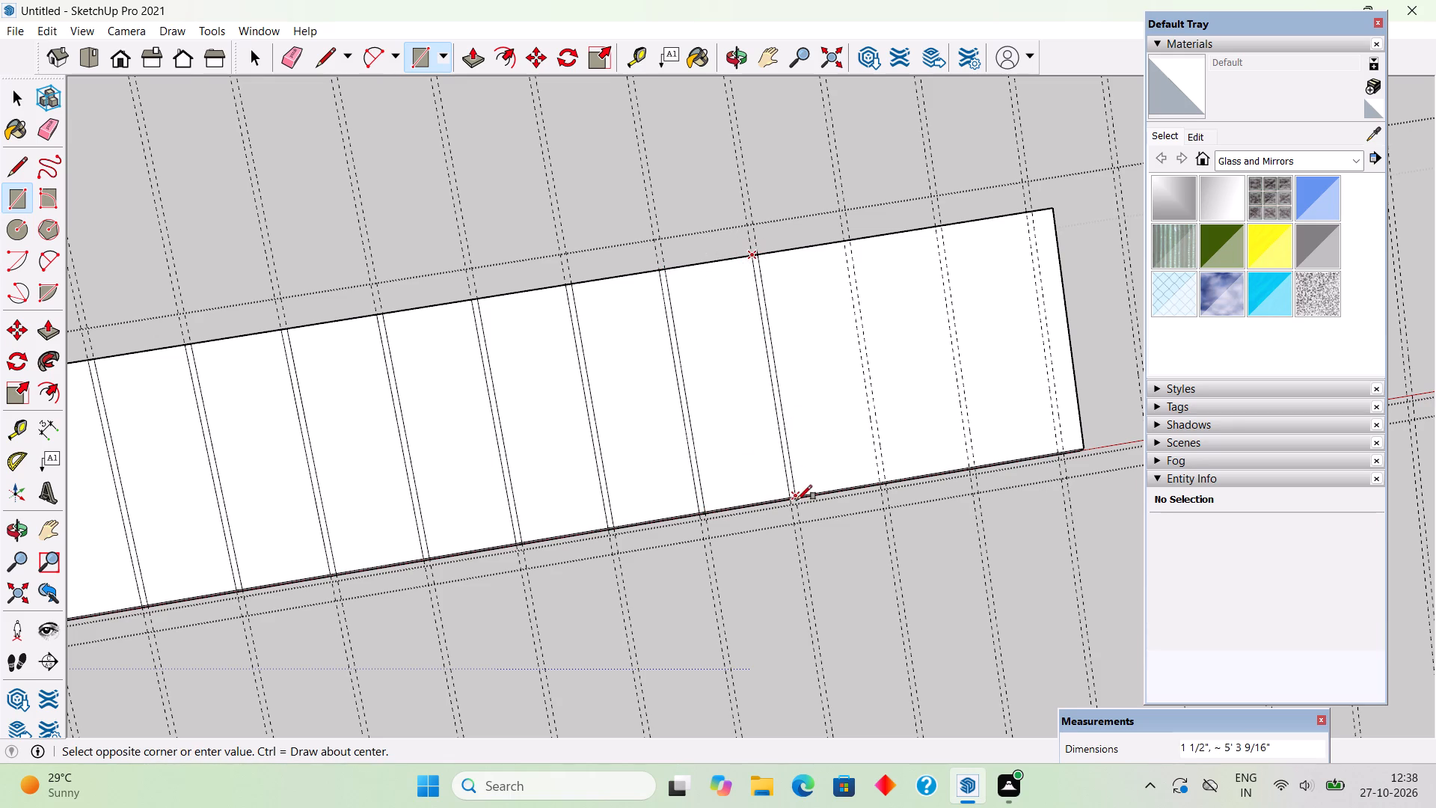
{"action": "left_click", "coordinate": [797, 500]}
{"action": "left_click", "coordinate": [854, 239]}
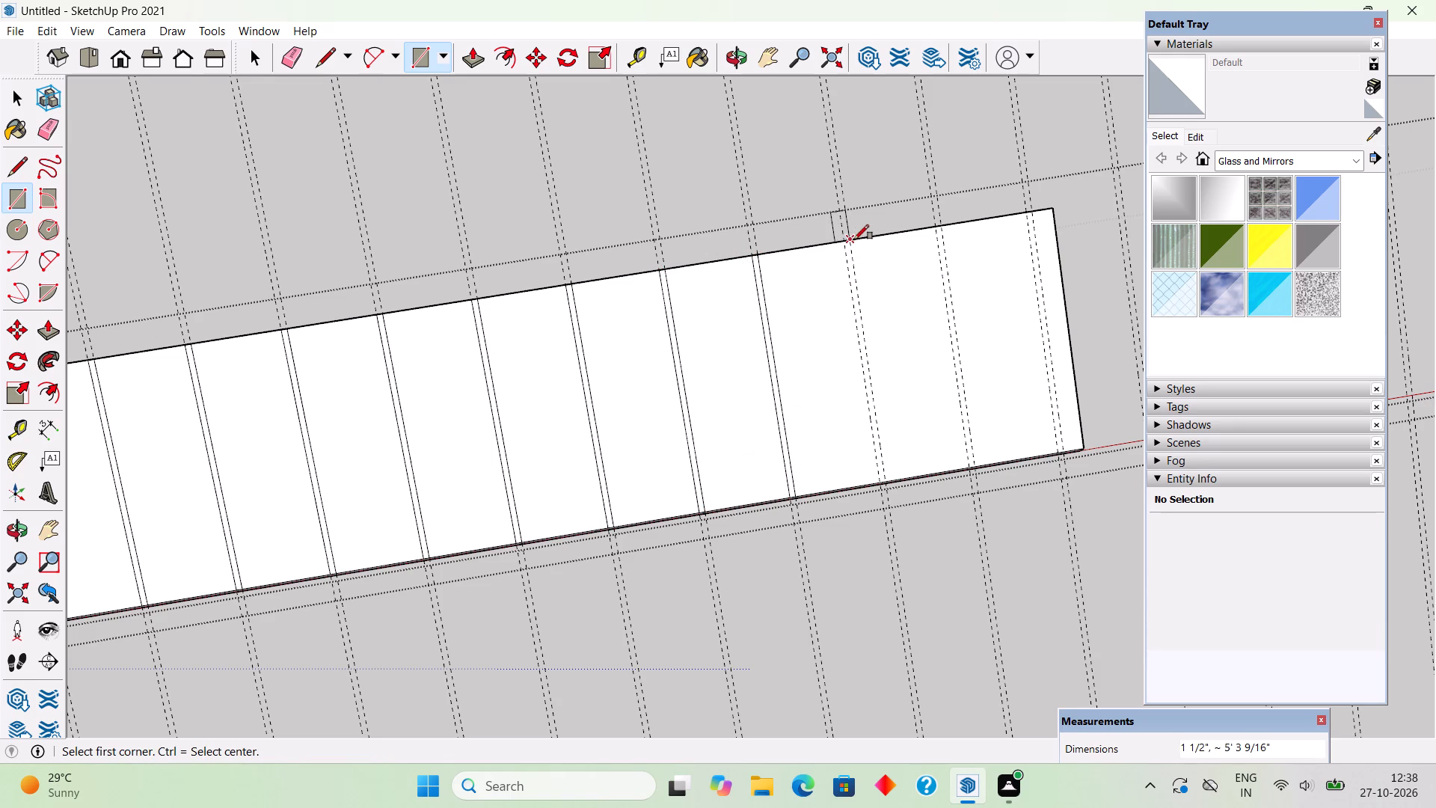
{"action": "left_click", "coordinate": [883, 485]}
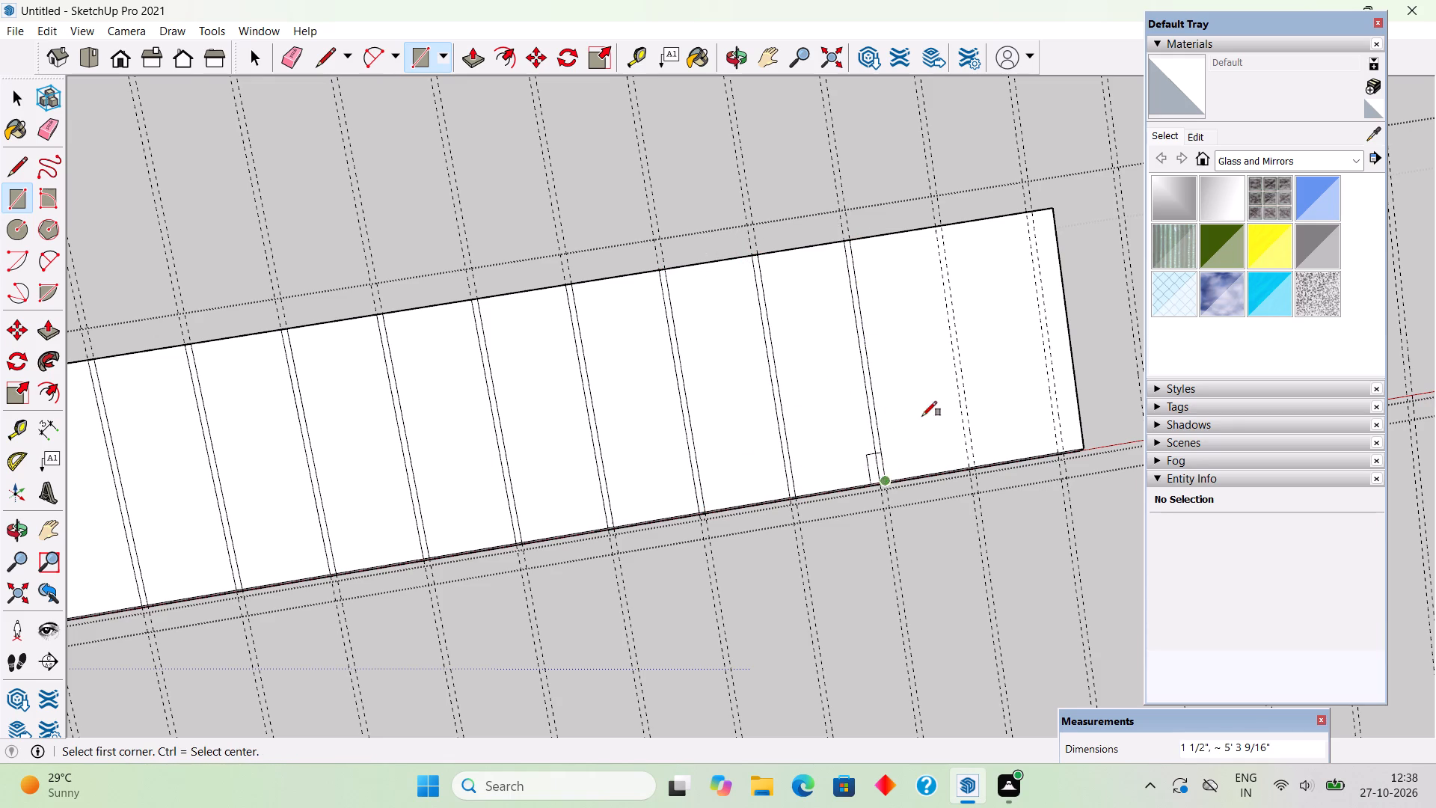
{"action": "left_click", "coordinate": [932, 223]}
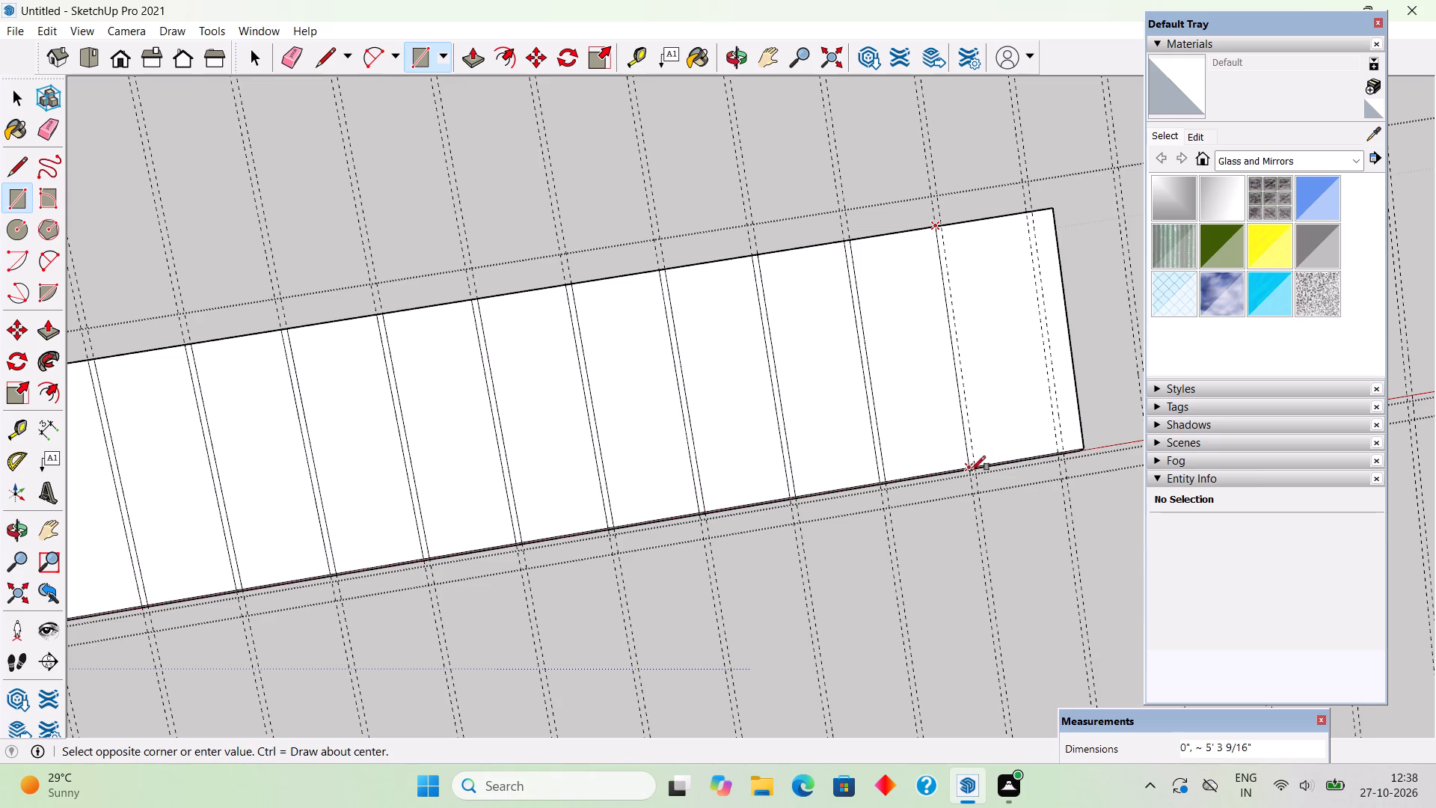
{"action": "left_click", "coordinate": [977, 471]}
{"action": "left_click", "coordinate": [1036, 212]}
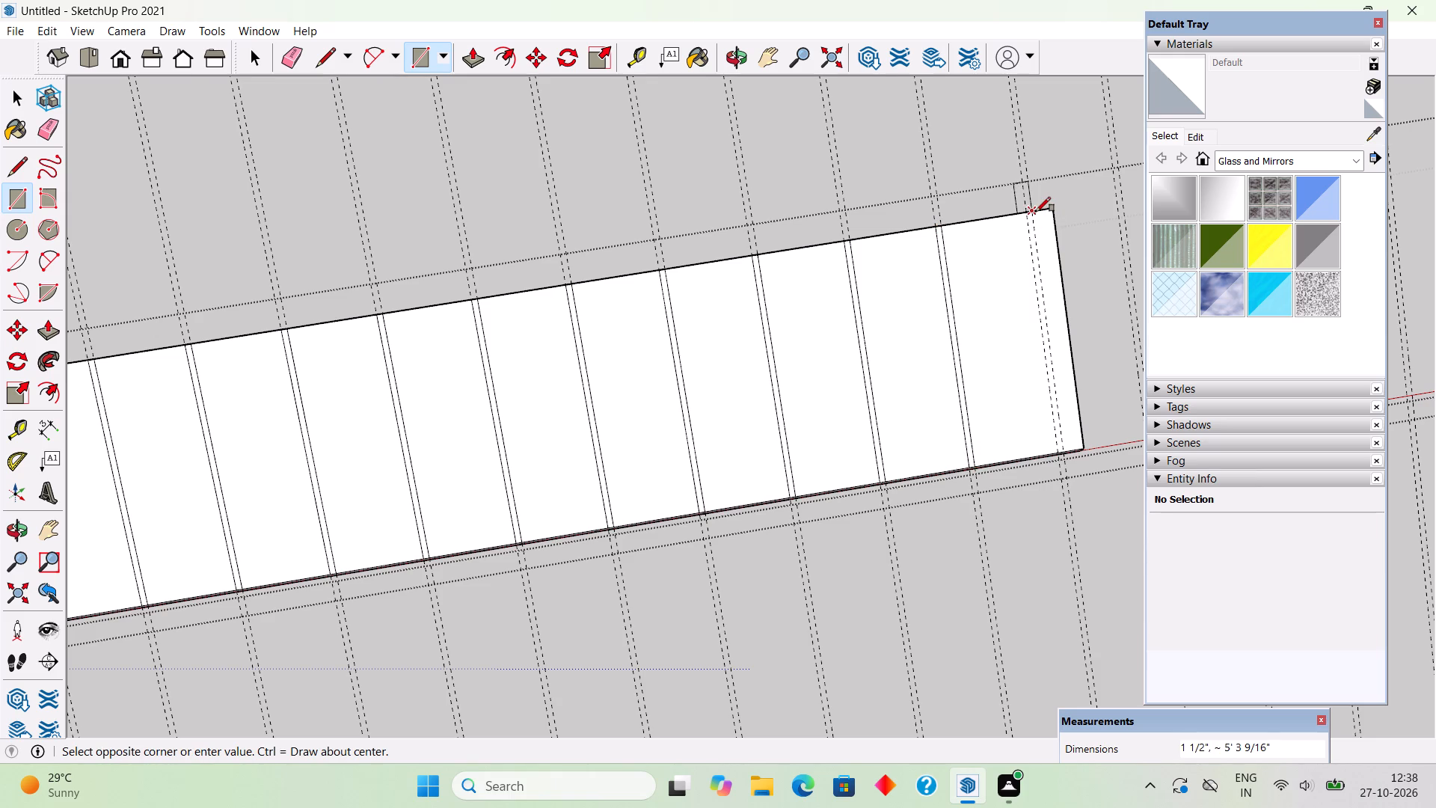
{"action": "left_click", "coordinate": [1060, 458]}
{"action": "scroll", "coordinate": [1069, 325], "scroll_direction": "down", "scroll_amount": 5}
{"action": "key", "text": "space"}
Place a lengthwise guide on the roof face, parallel to the upper edge and 1' down the slope from it.
{"action": "middle_click_drag", "start_coordinate": [402, 367], "coordinate": [421, 318]}
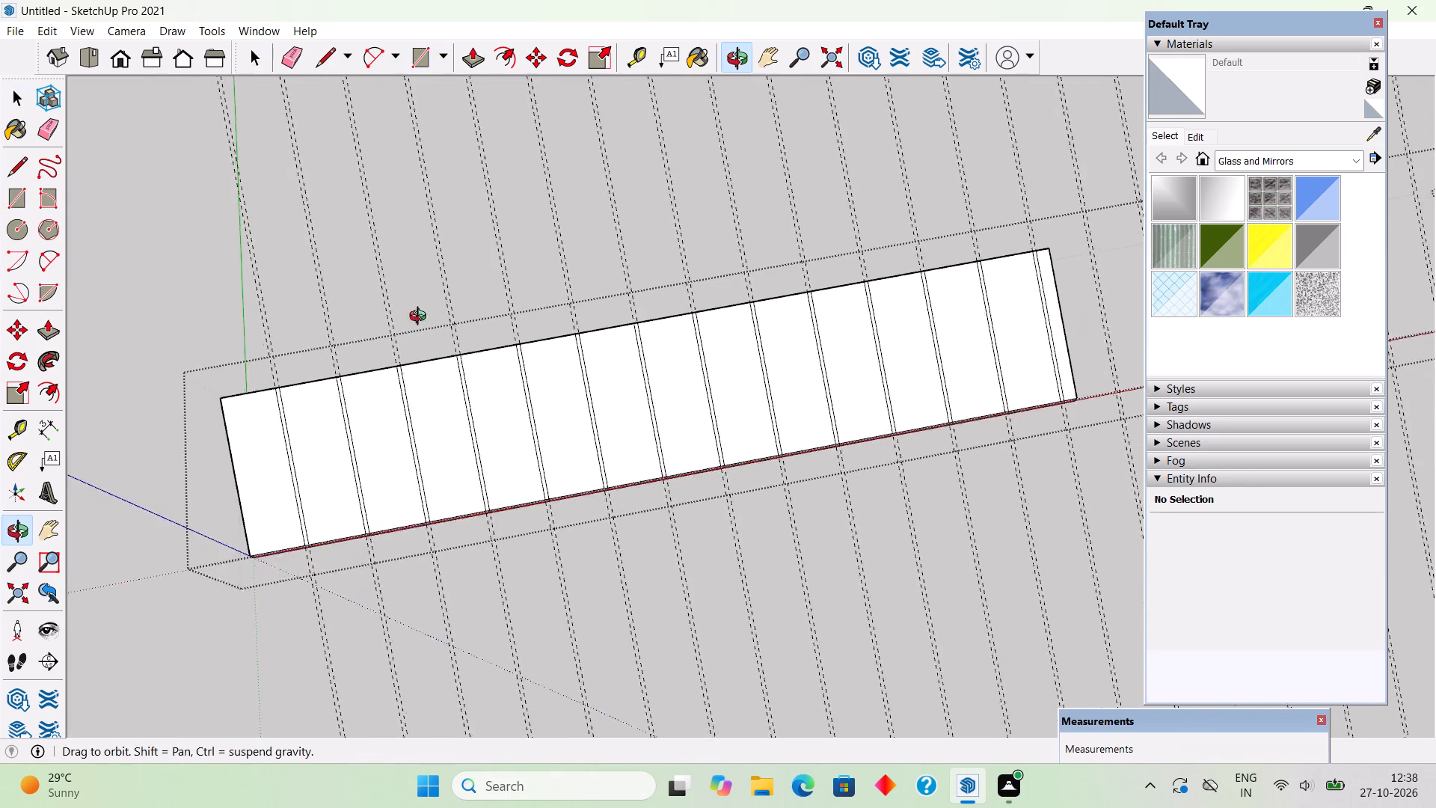
{"action": "middle_click_drag", "start_coordinate": [421, 318], "coordinate": [492, 241]}
{"action": "scroll", "coordinate": [492, 241], "scroll_direction": "down", "scroll_amount": 2}
{"action": "scroll", "coordinate": [309, 562], "scroll_direction": "up", "scroll_amount": 3}
{"action": "middle_click_drag", "start_coordinate": [290, 507], "coordinate": [301, 438]}
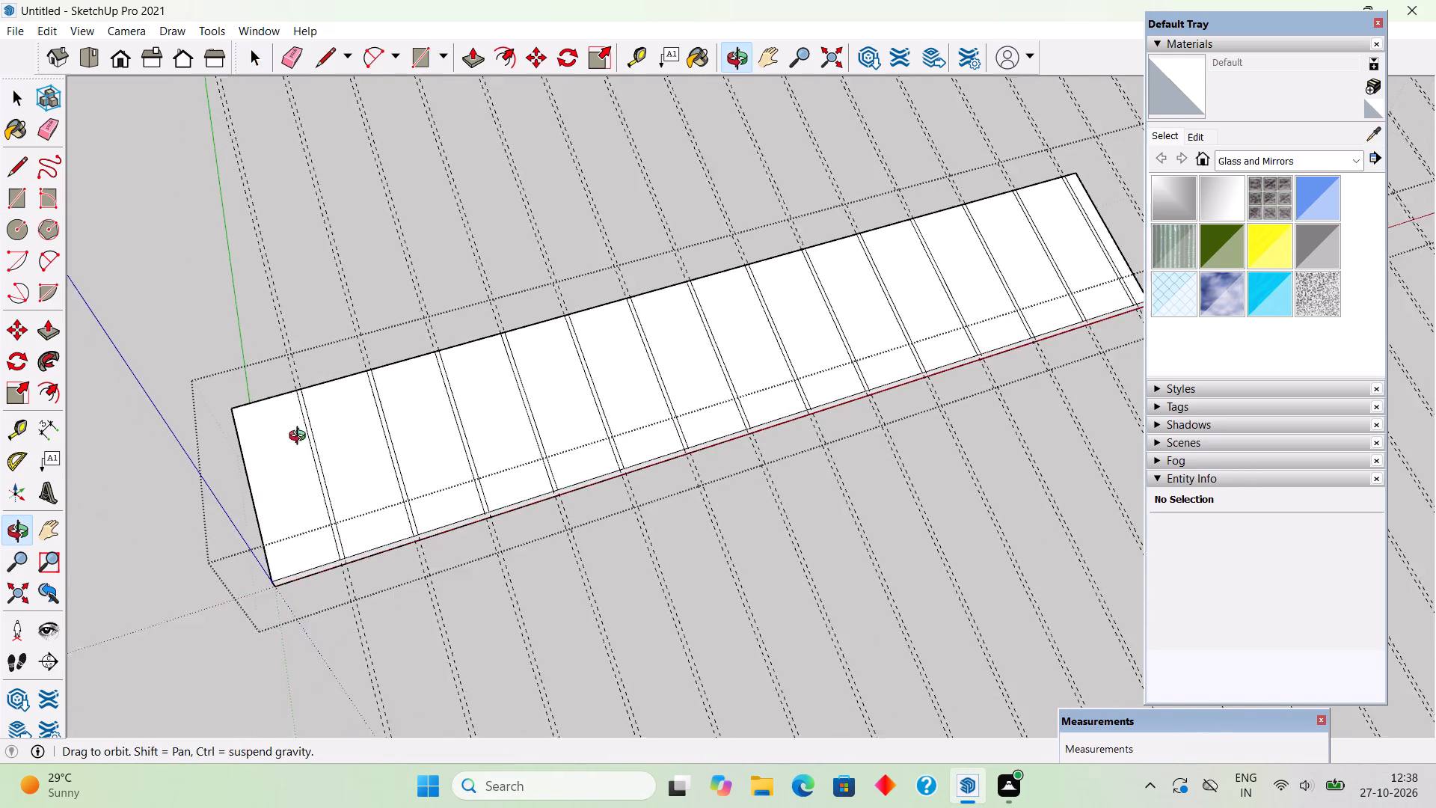
{"action": "middle_click_drag", "start_coordinate": [301, 438], "coordinate": [317, 430]}
{"action": "scroll", "coordinate": [317, 430], "scroll_direction": "down", "scroll_amount": 4}
{"action": "middle_click_drag", "start_coordinate": [365, 553], "coordinate": [299, 575]}
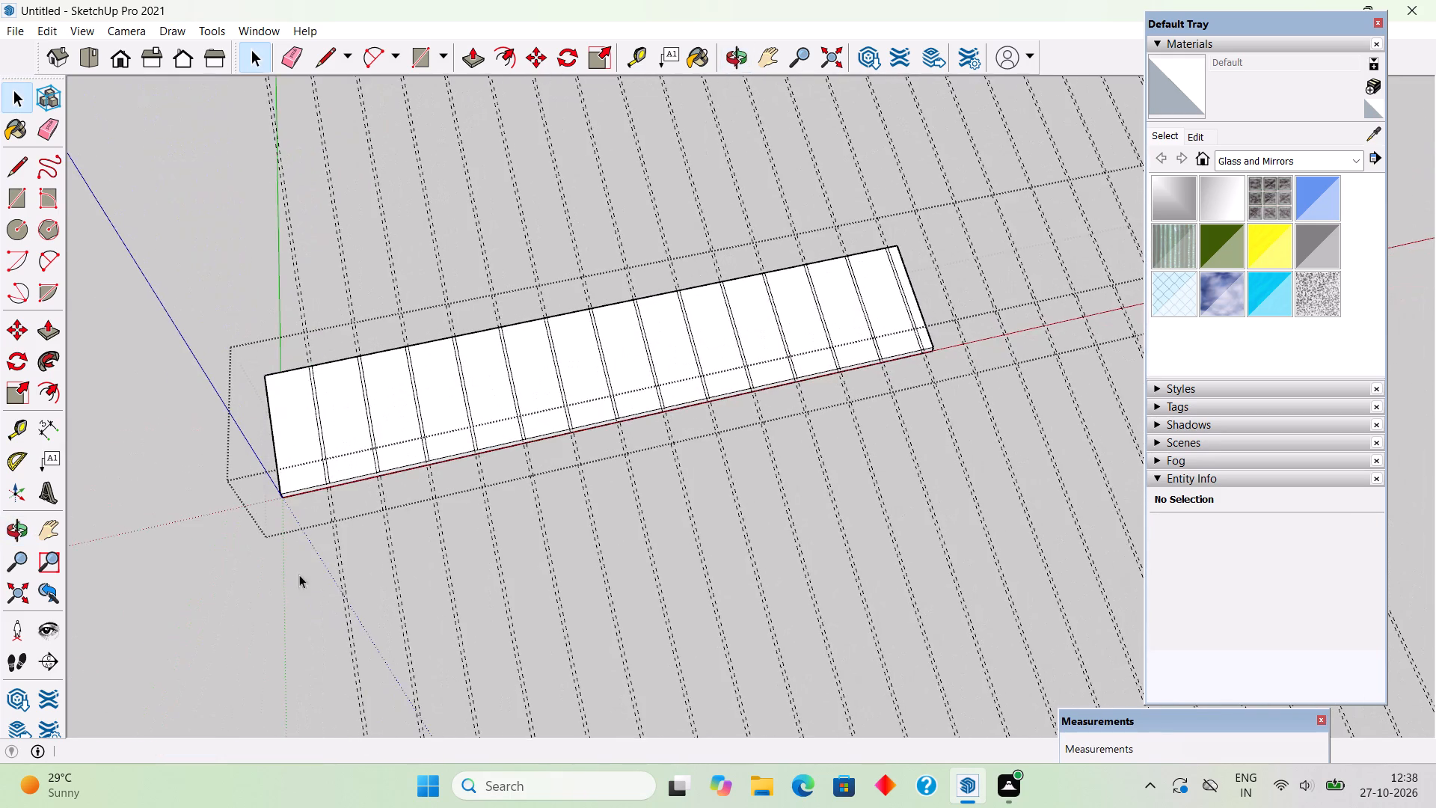
{"action": "scroll", "coordinate": [238, 498], "scroll_direction": "up", "scroll_amount": 7}
{"action": "key", "text": "t"}
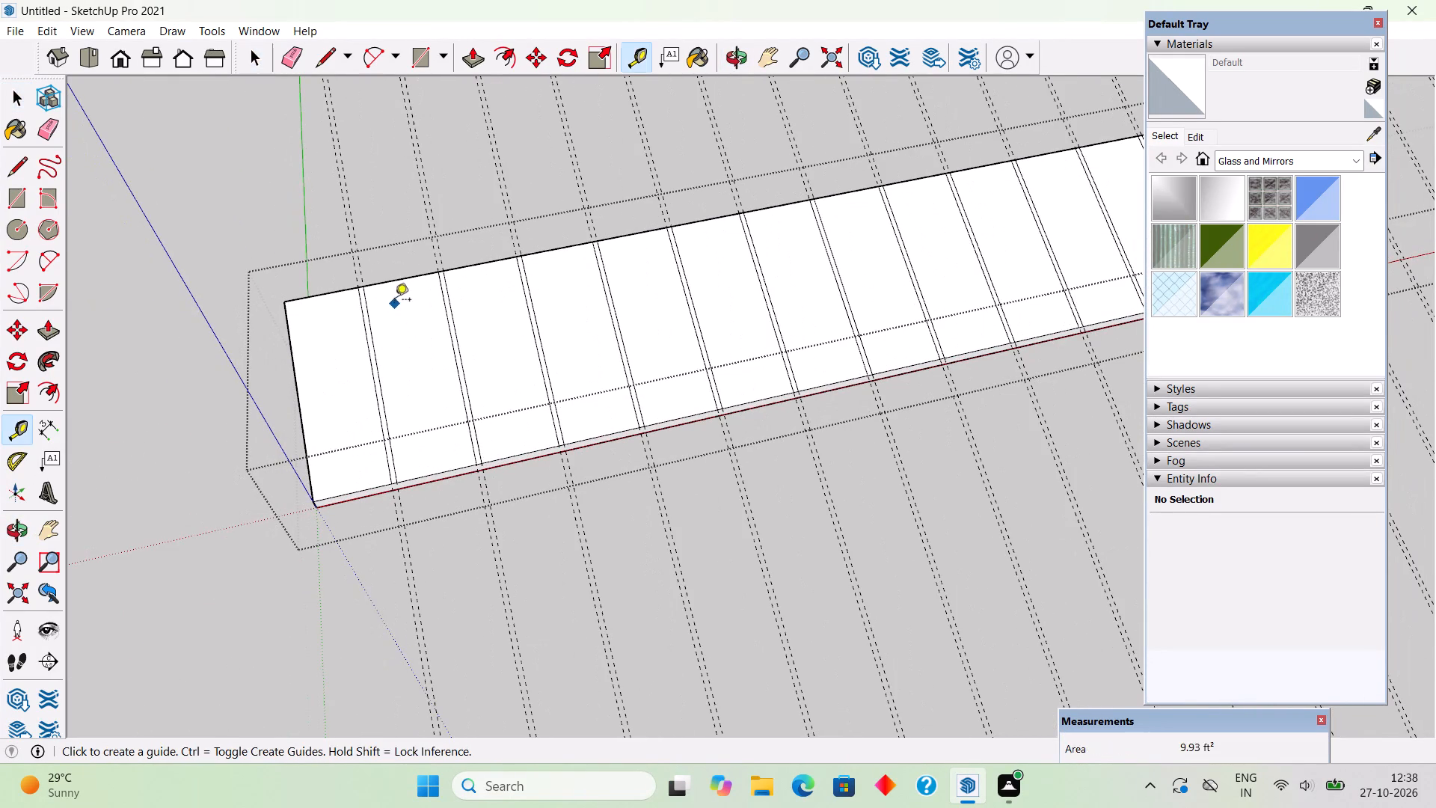
{"action": "left_click", "coordinate": [416, 279]}
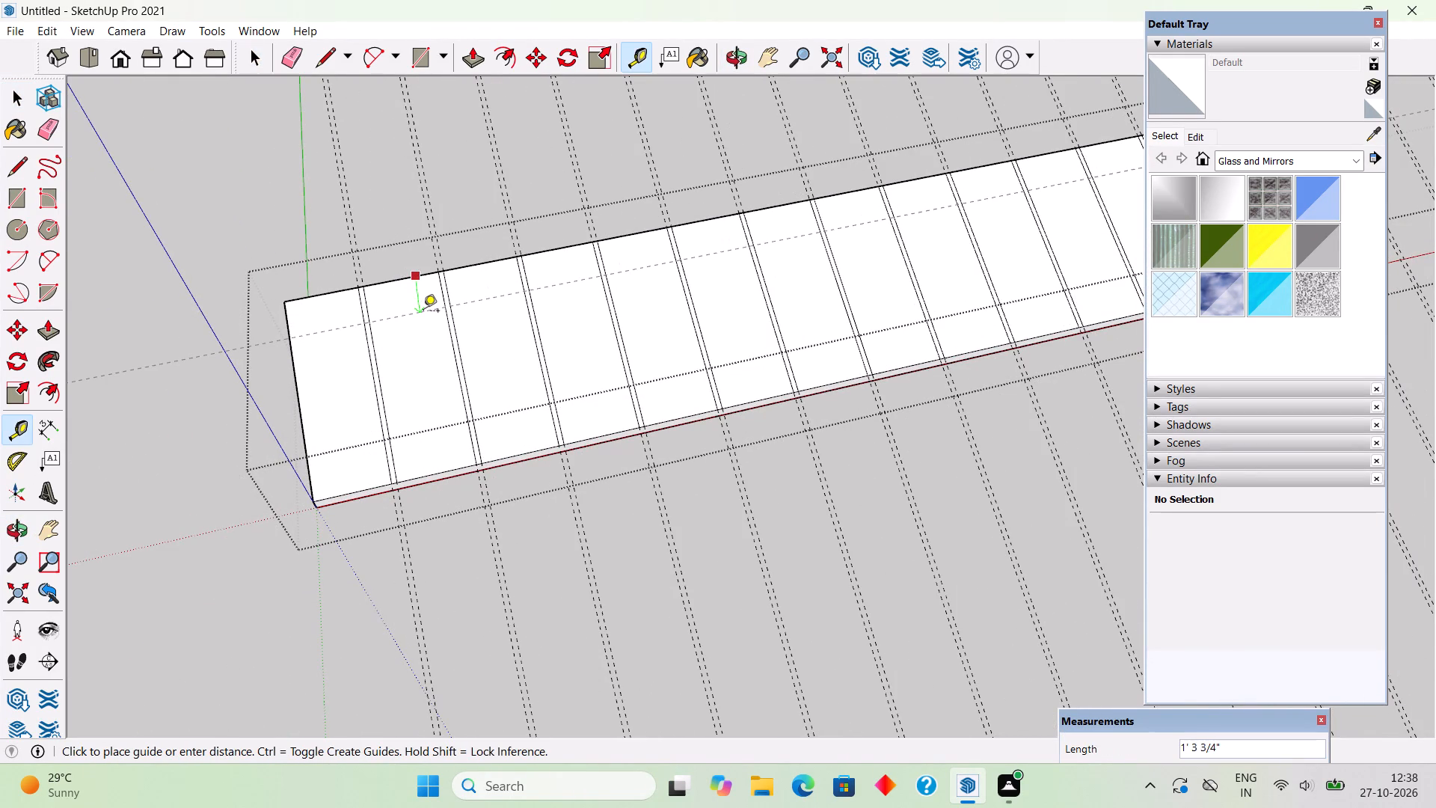
{"action": "key", "text": "1"}
{"action": "left_click", "coordinate": [423, 312]}
{"action": "key", "text": "apostrophe"}
{"action": "key", "text": "Return"}
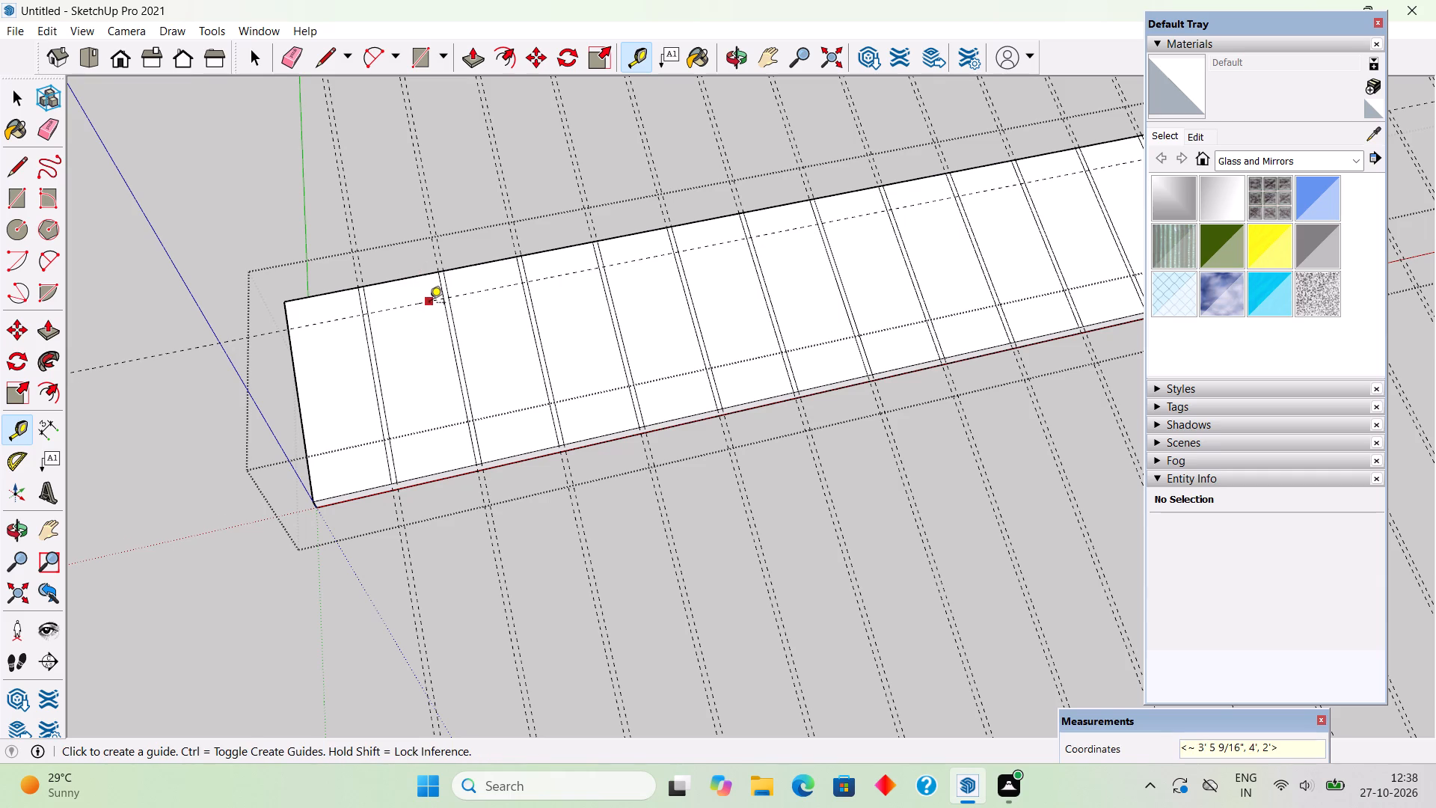
Place a second lengthwise guide 1.5" down the slope from the first one.
{"action": "left_click", "coordinate": [429, 304]}
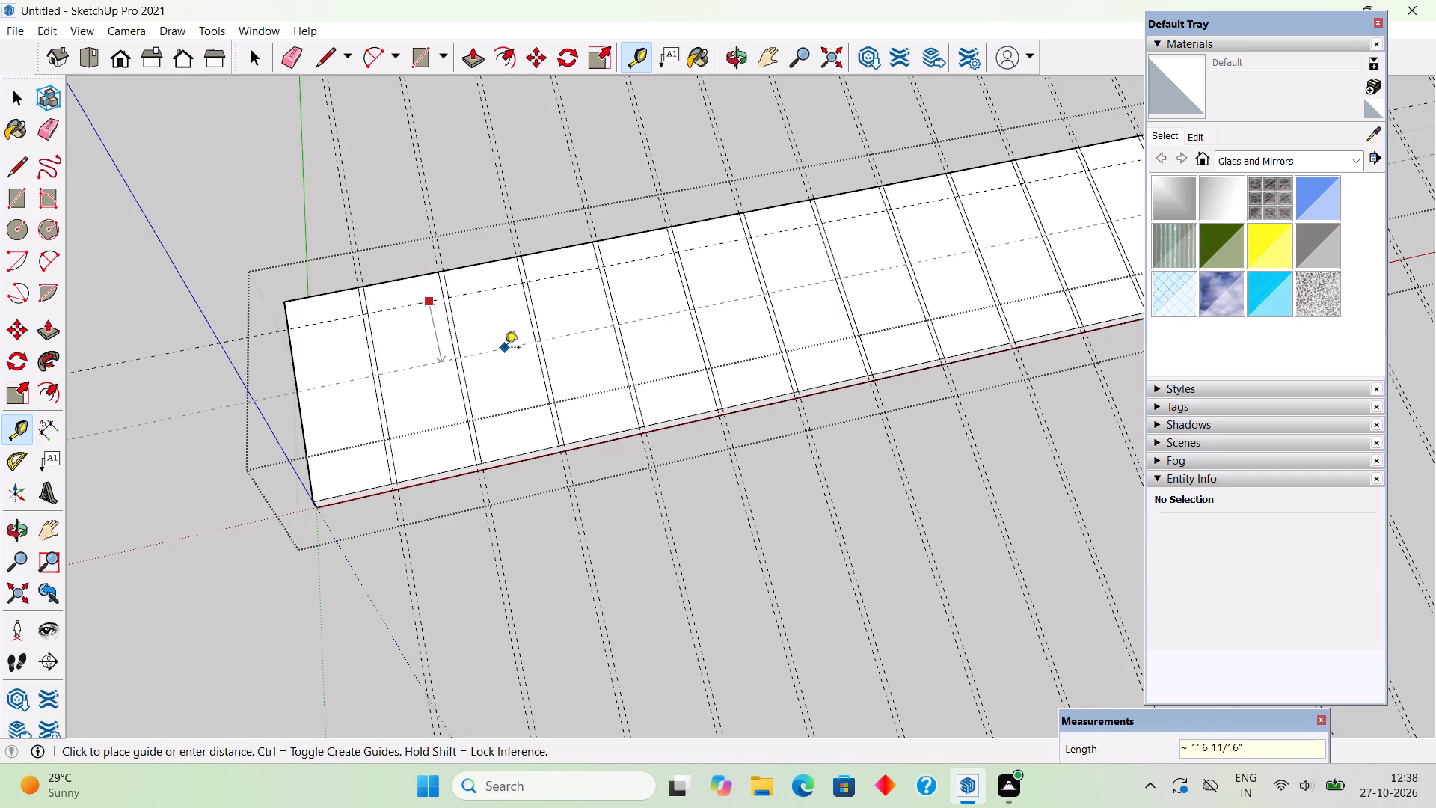
{"action": "key", "text": "1"}
{"action": "type", "text": ".5"}
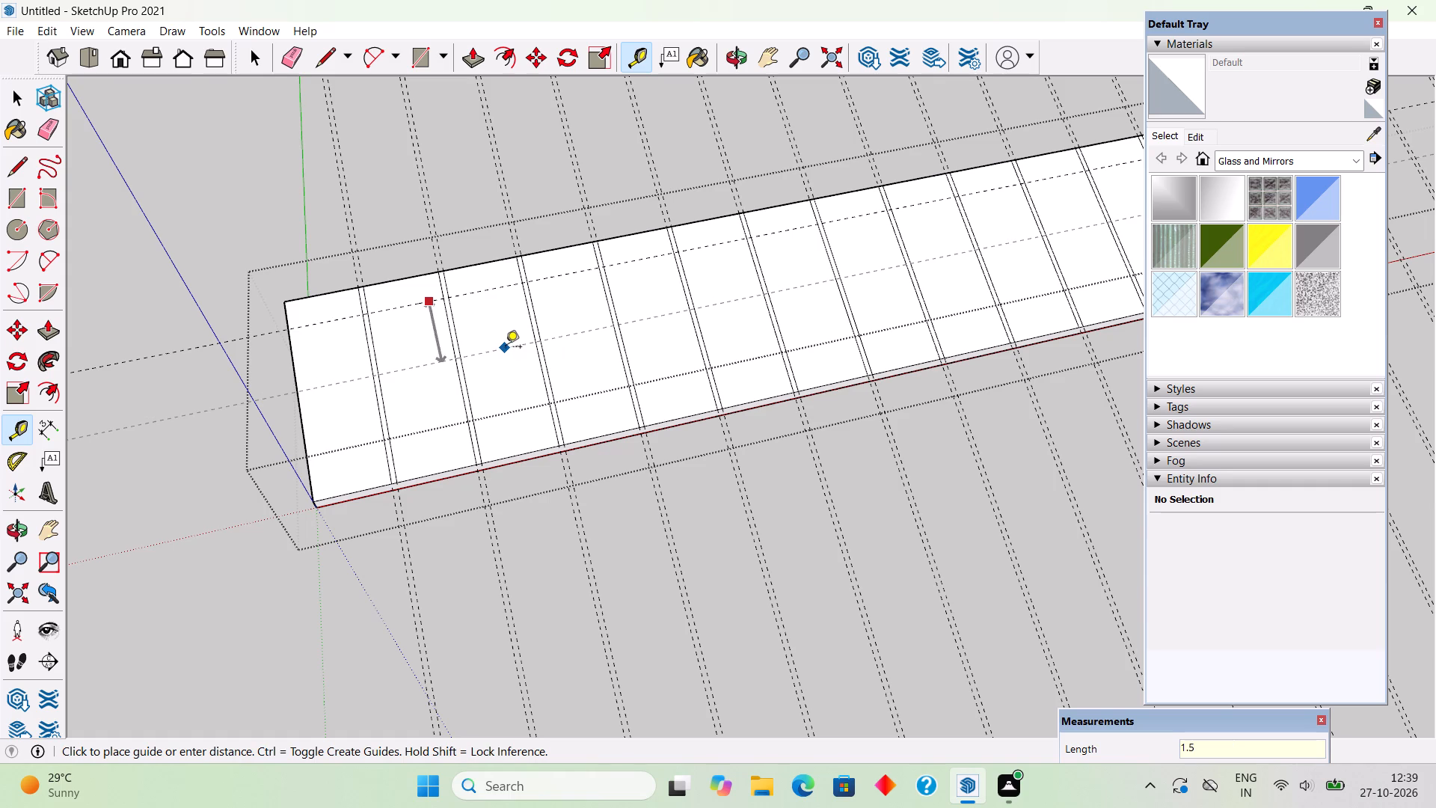
{"action": "key", "text": "shift+quotedbl"}
{"action": "key", "text": "Return"}
{"action": "key", "text": "space"}
{"action": "key", "text": "space"}
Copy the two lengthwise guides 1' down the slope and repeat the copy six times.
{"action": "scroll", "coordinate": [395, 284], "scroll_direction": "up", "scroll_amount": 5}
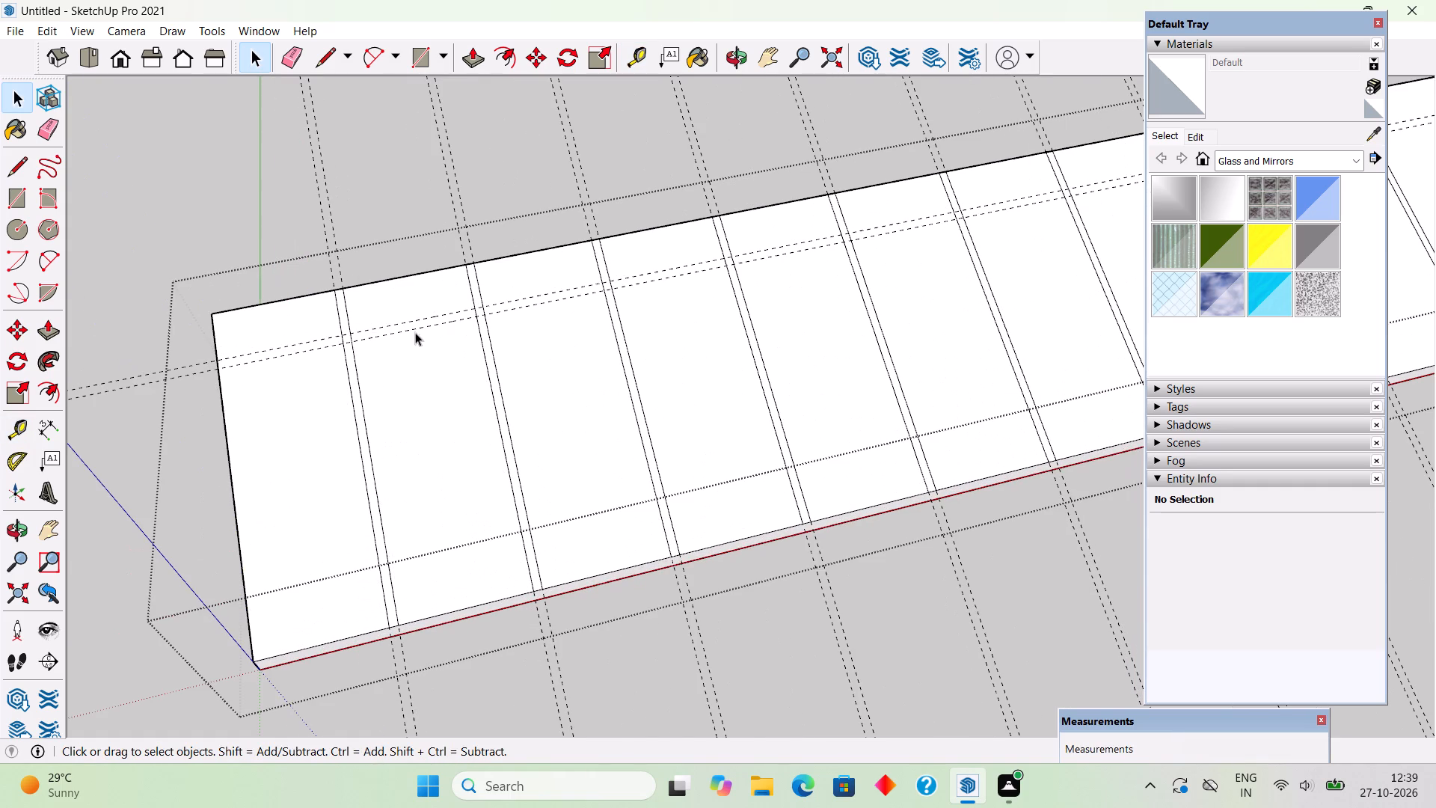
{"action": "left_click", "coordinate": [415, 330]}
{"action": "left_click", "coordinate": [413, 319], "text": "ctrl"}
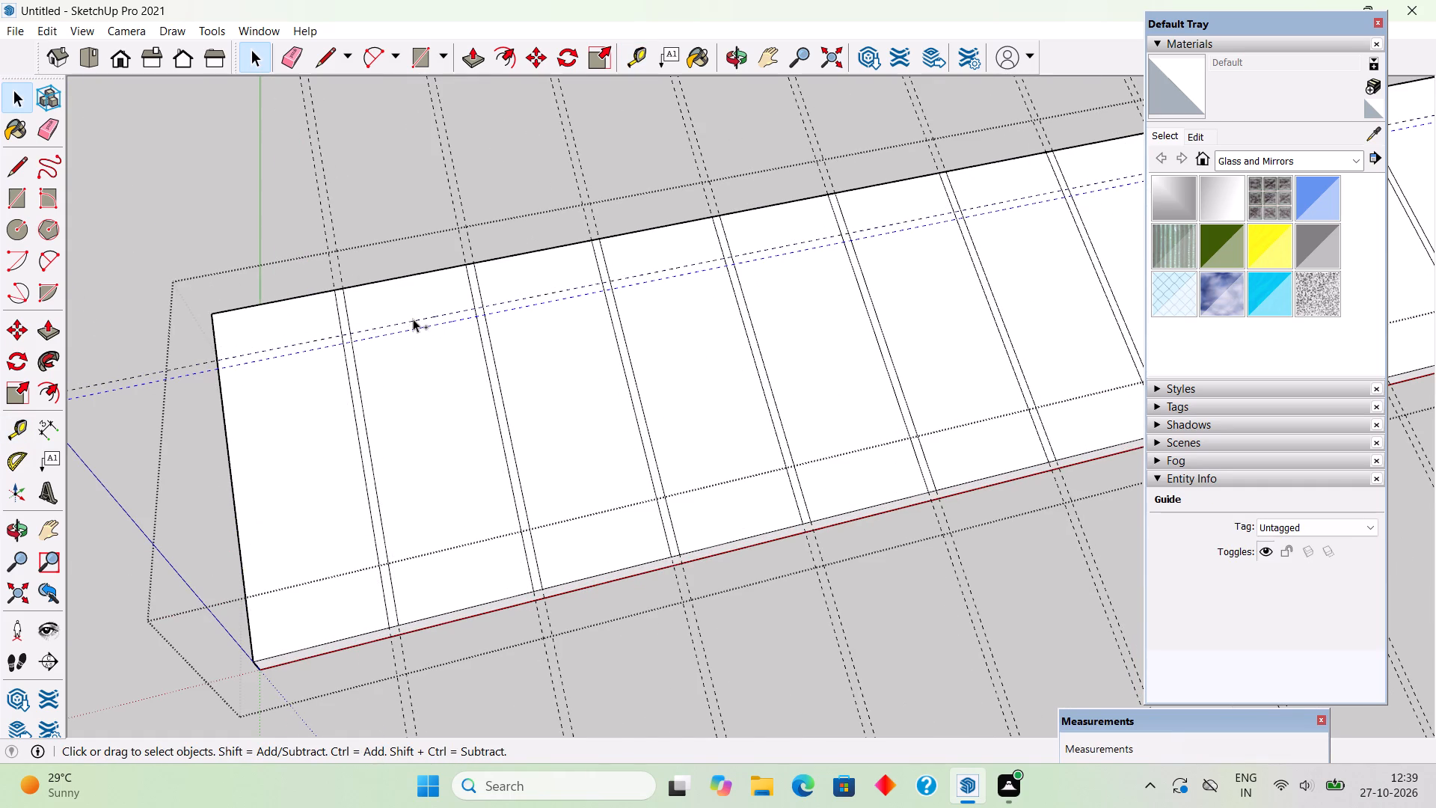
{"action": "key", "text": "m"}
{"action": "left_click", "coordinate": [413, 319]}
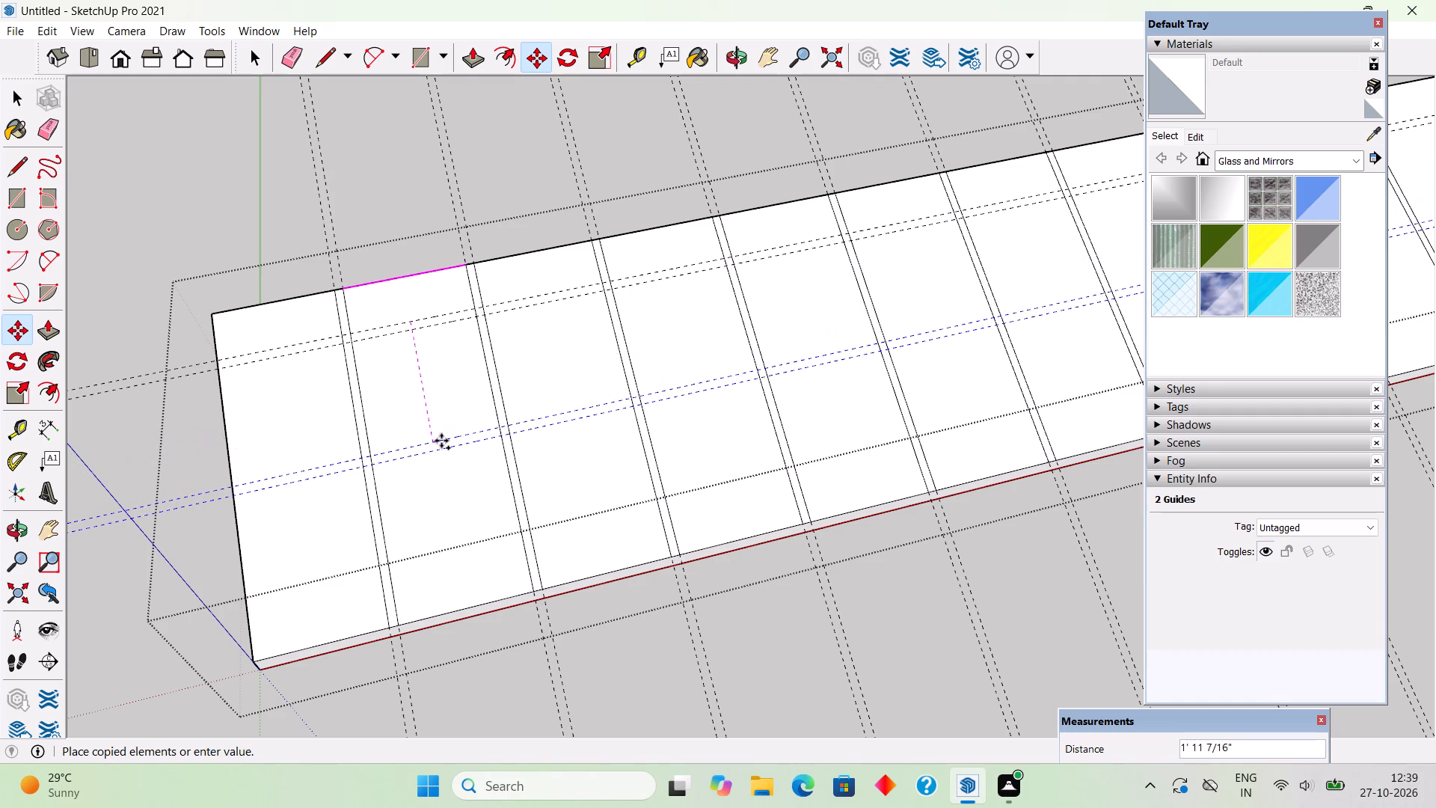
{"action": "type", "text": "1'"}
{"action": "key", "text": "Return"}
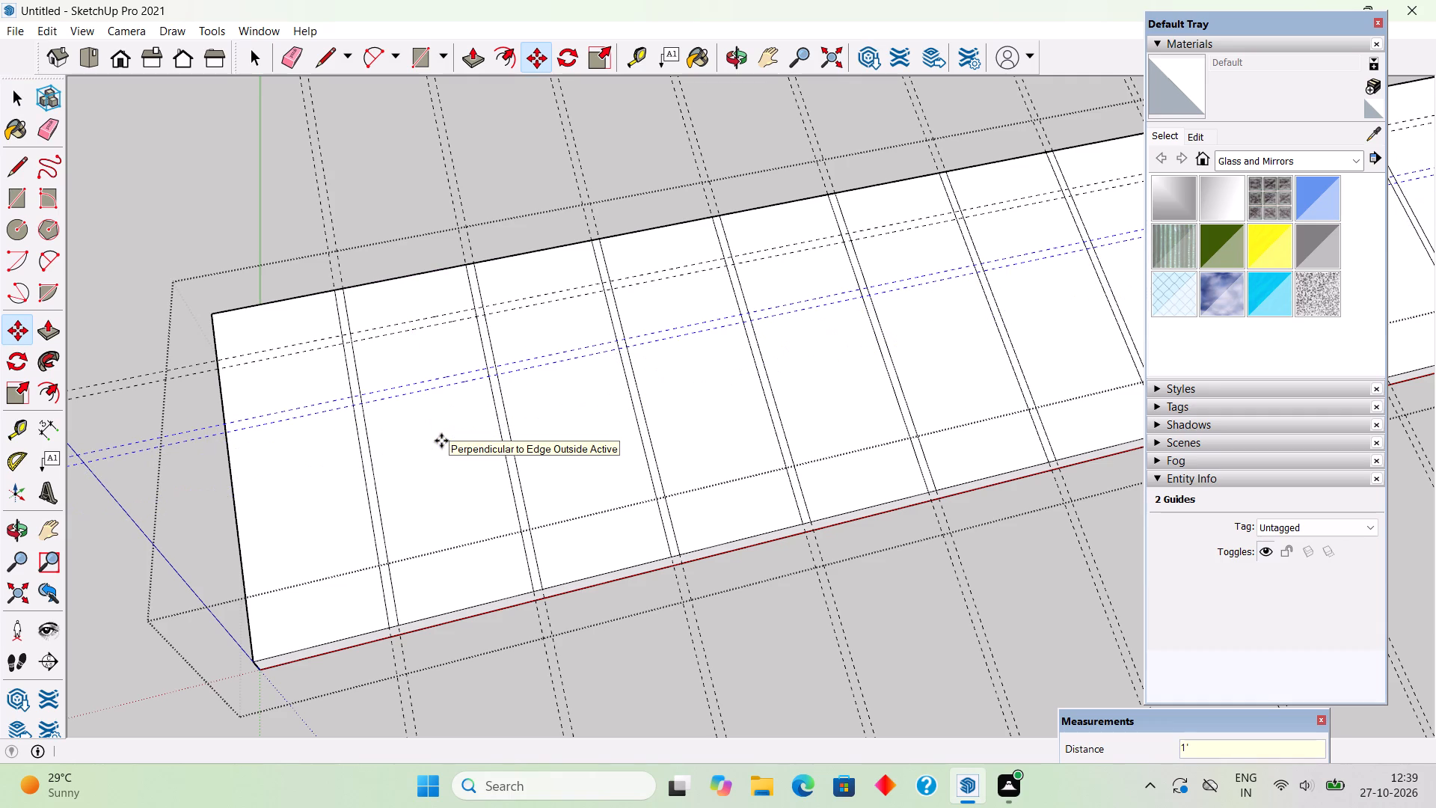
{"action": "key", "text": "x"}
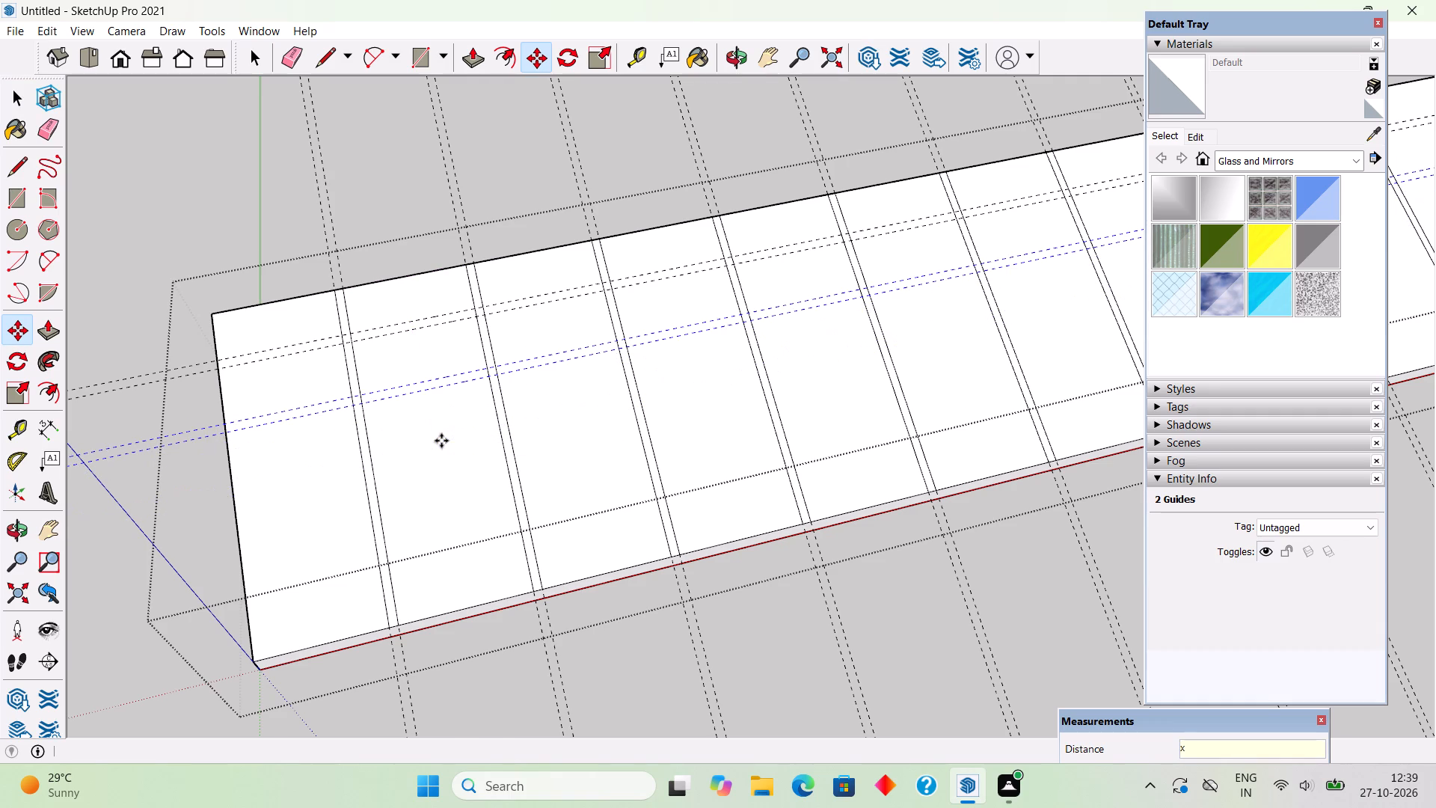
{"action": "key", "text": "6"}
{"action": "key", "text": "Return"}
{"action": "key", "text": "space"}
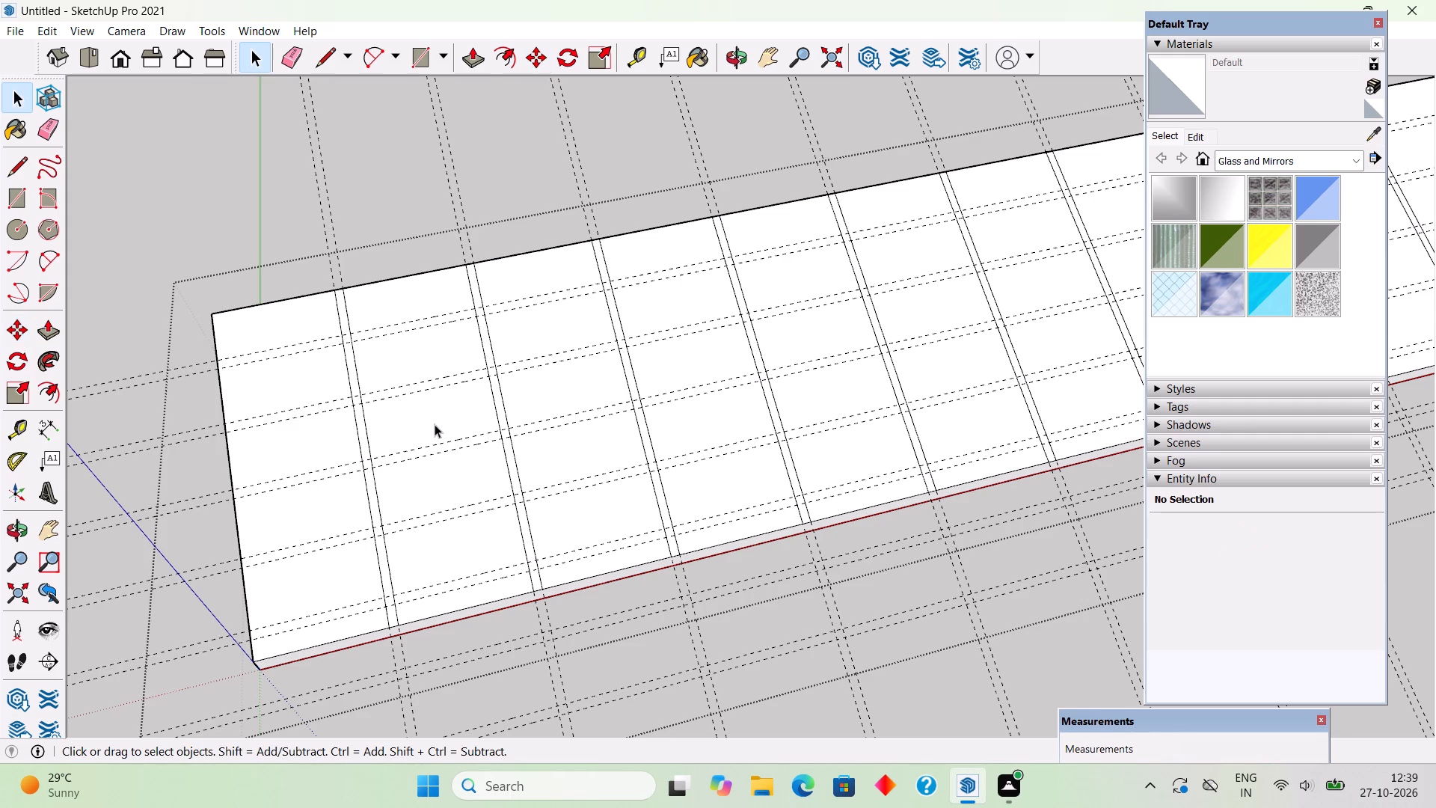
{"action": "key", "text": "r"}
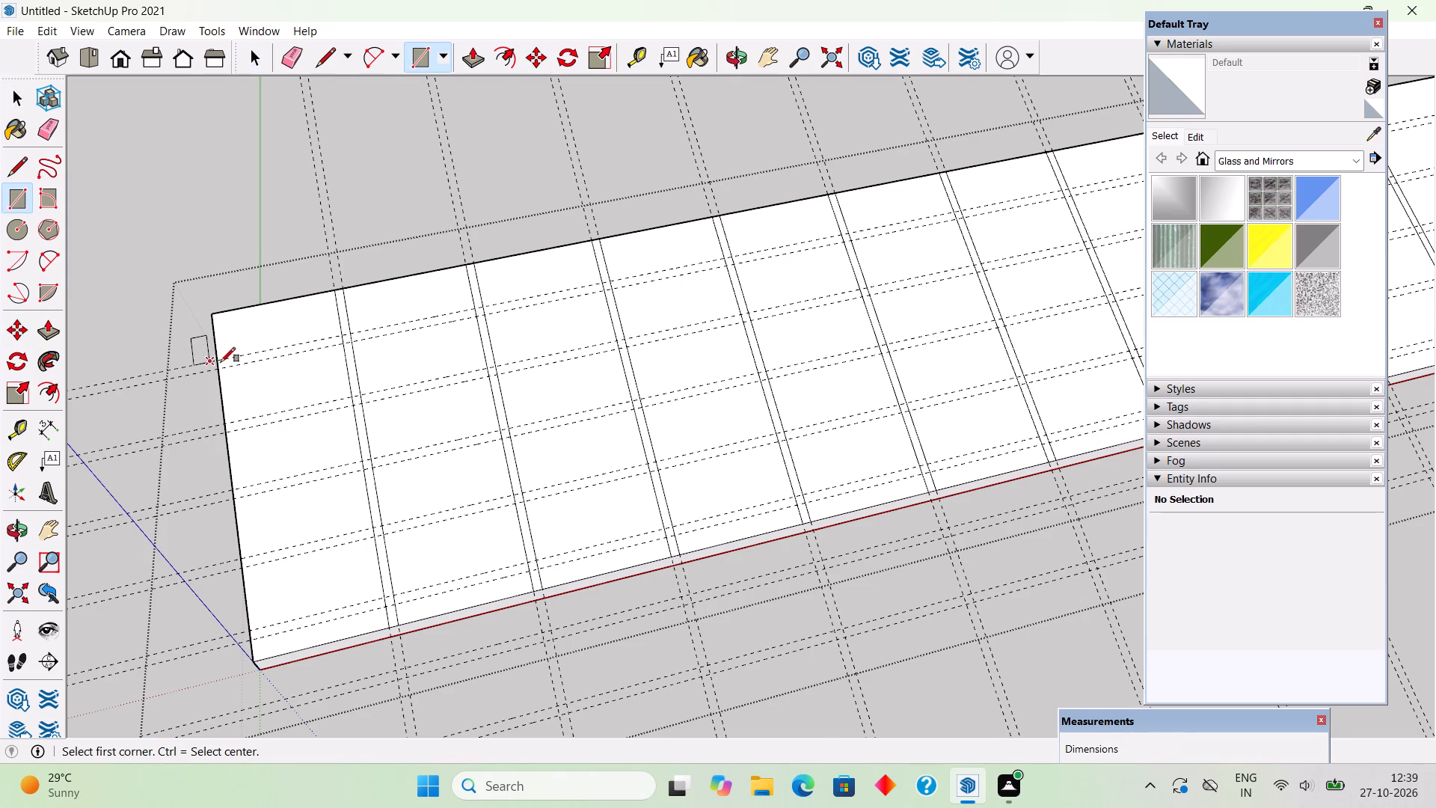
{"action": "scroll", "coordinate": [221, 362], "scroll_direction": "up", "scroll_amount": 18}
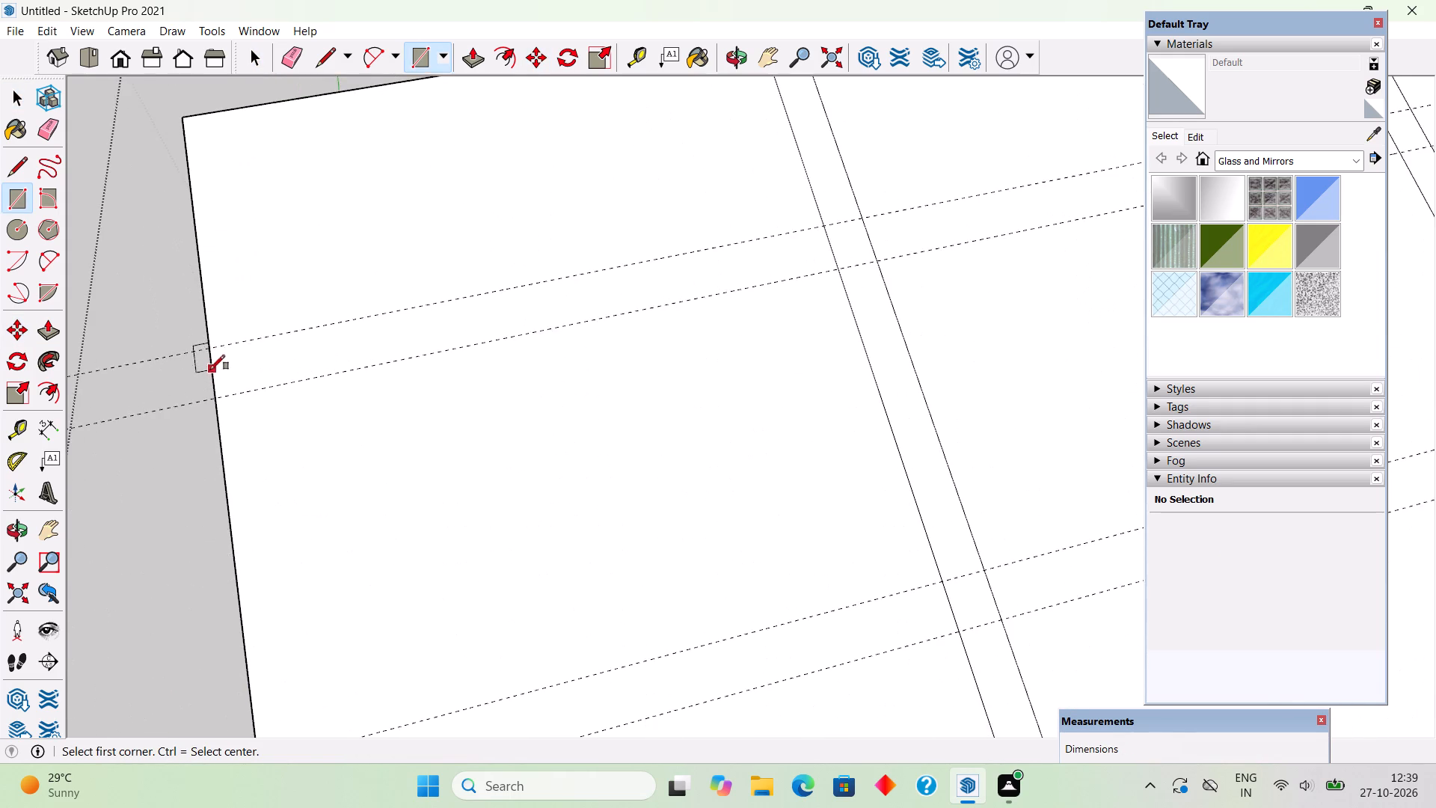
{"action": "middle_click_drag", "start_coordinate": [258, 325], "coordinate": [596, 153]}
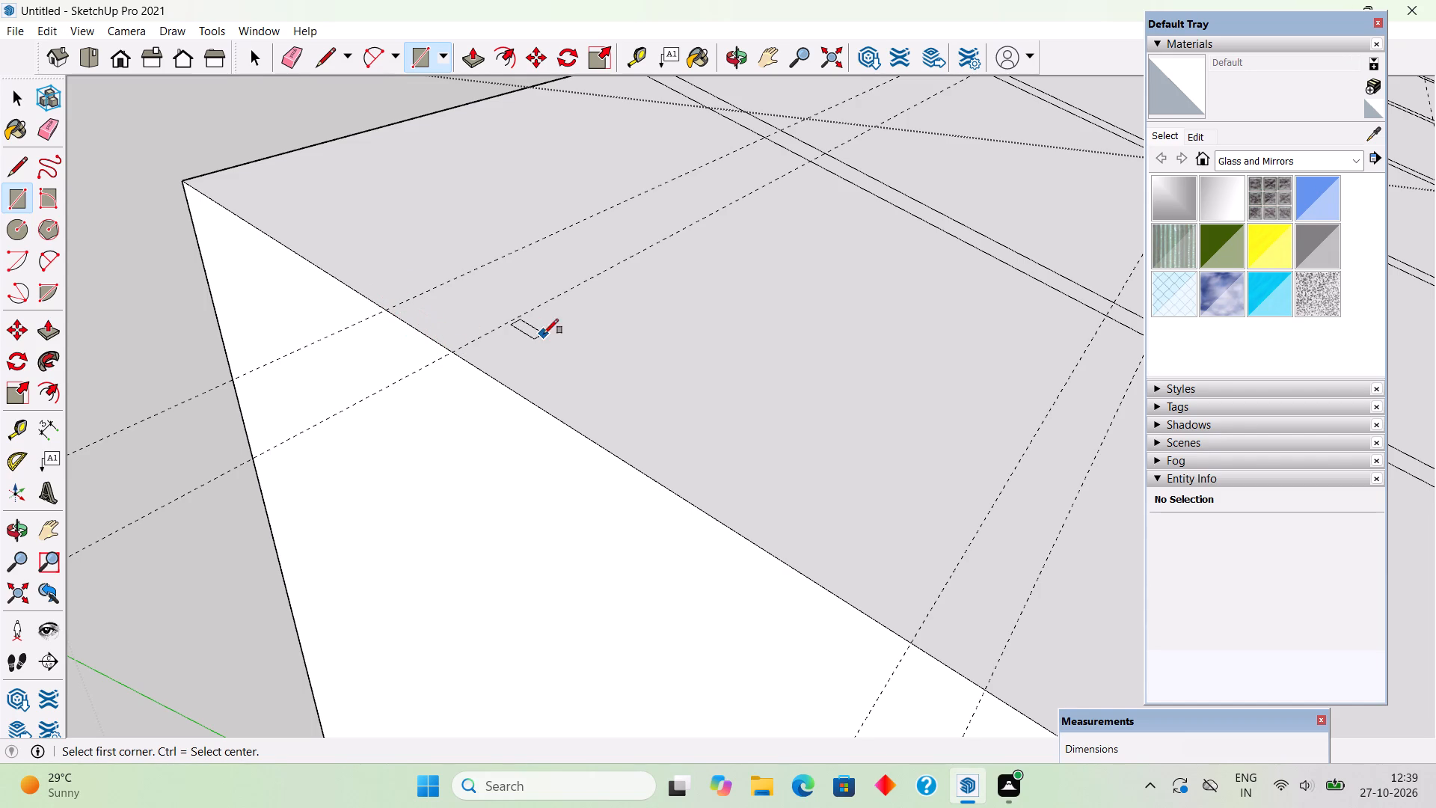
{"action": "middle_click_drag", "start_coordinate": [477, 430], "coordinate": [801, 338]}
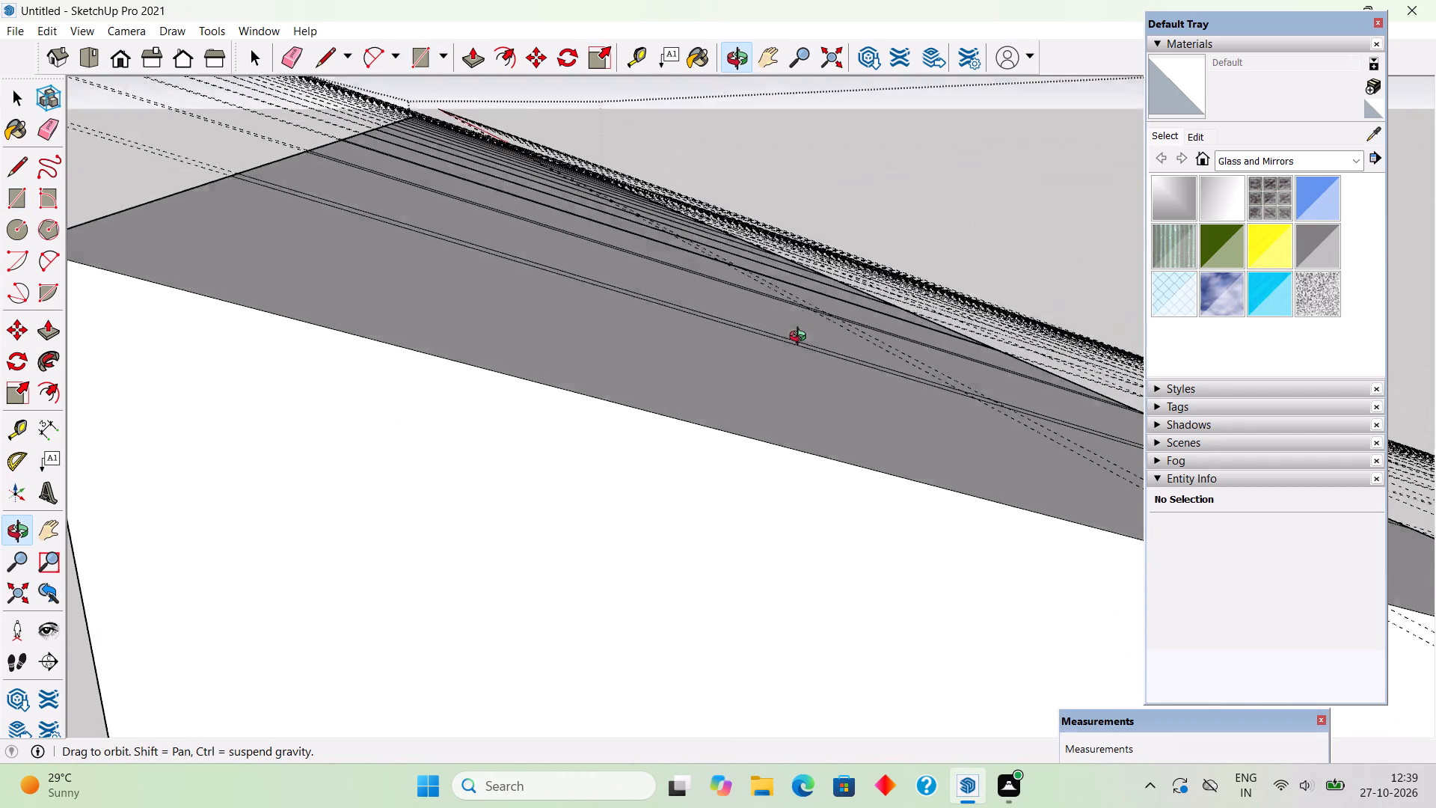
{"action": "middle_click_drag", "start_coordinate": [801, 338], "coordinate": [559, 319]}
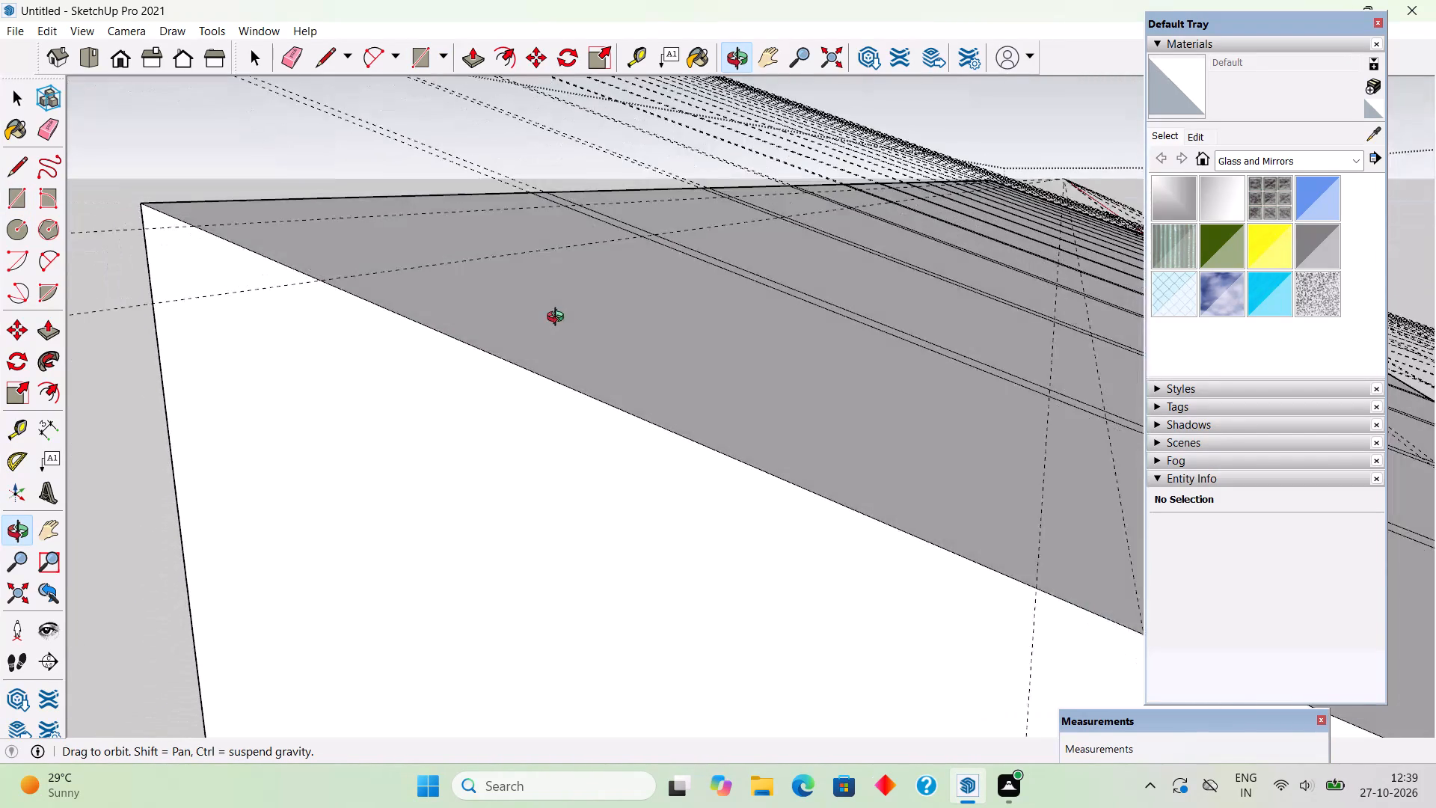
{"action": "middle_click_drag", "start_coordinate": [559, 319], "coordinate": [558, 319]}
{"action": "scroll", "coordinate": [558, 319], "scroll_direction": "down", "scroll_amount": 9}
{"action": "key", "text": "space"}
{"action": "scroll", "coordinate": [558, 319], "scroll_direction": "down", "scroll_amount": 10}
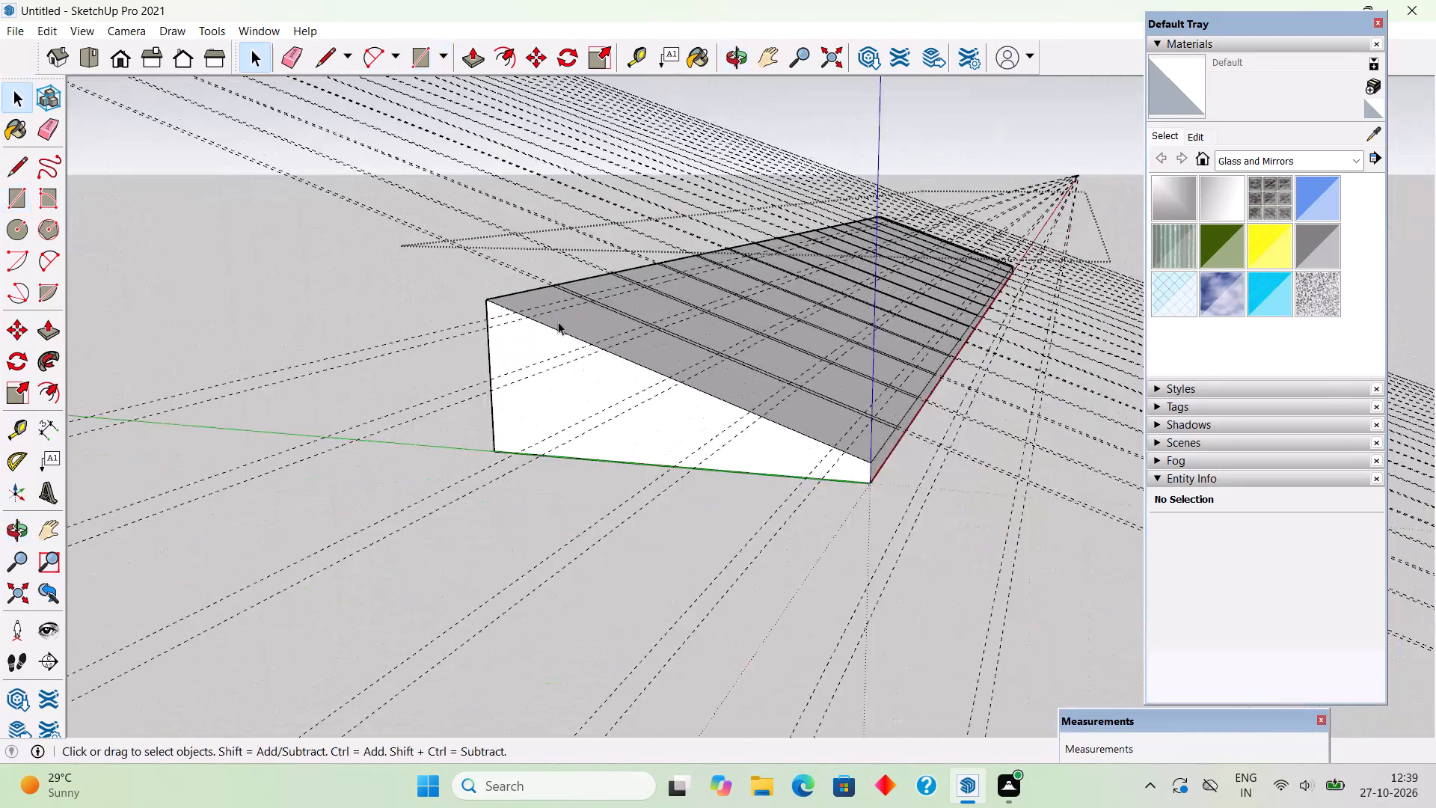
Delete all the guides, with the roof group's geometry open and selected.
{"action": "left_click", "coordinate": [340, 290]}
{"action": "middle_click_drag", "start_coordinate": [856, 372], "coordinate": [393, 445]}
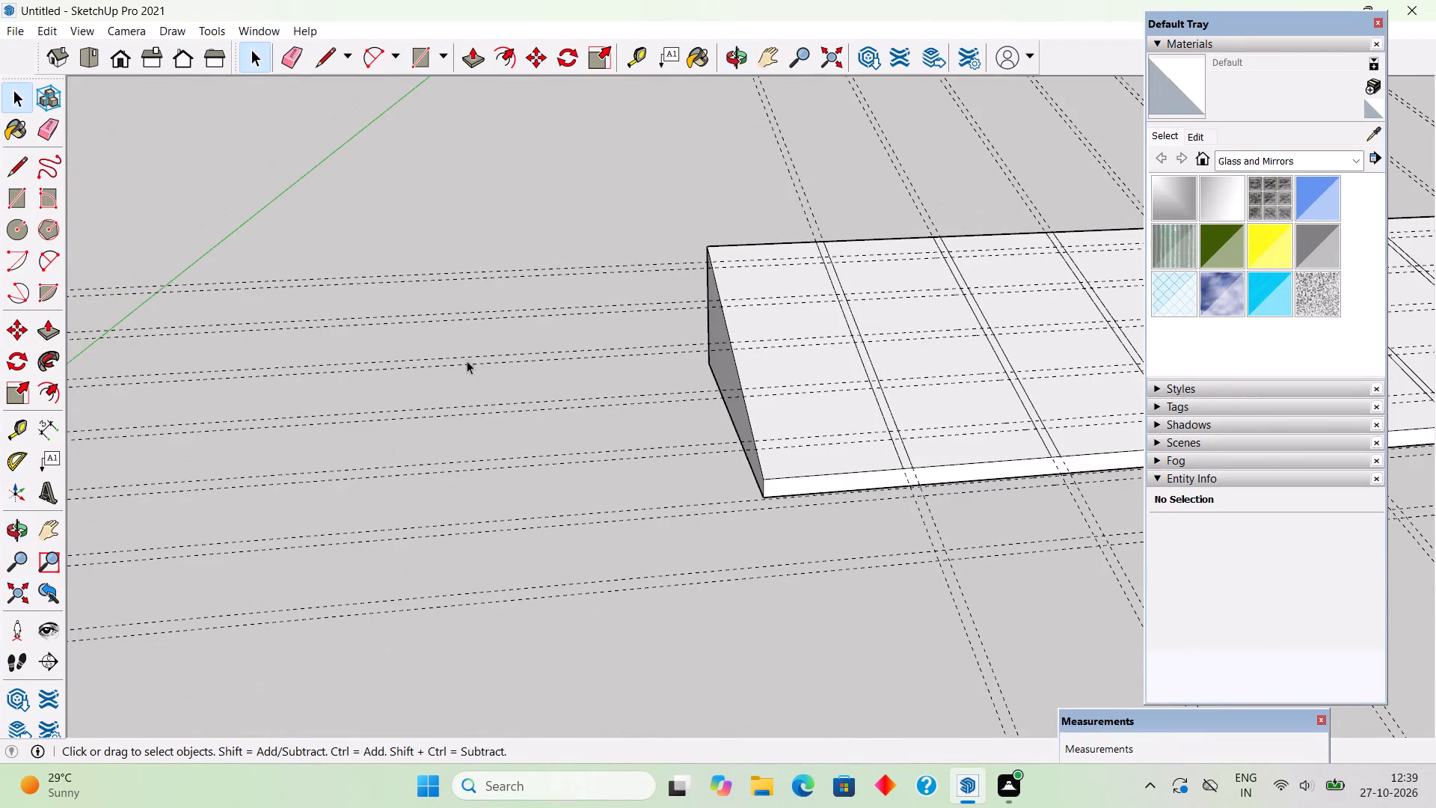
{"action": "triple_click", "coordinate": [624, 226]}
{"action": "triple_click", "coordinate": [895, 347]}
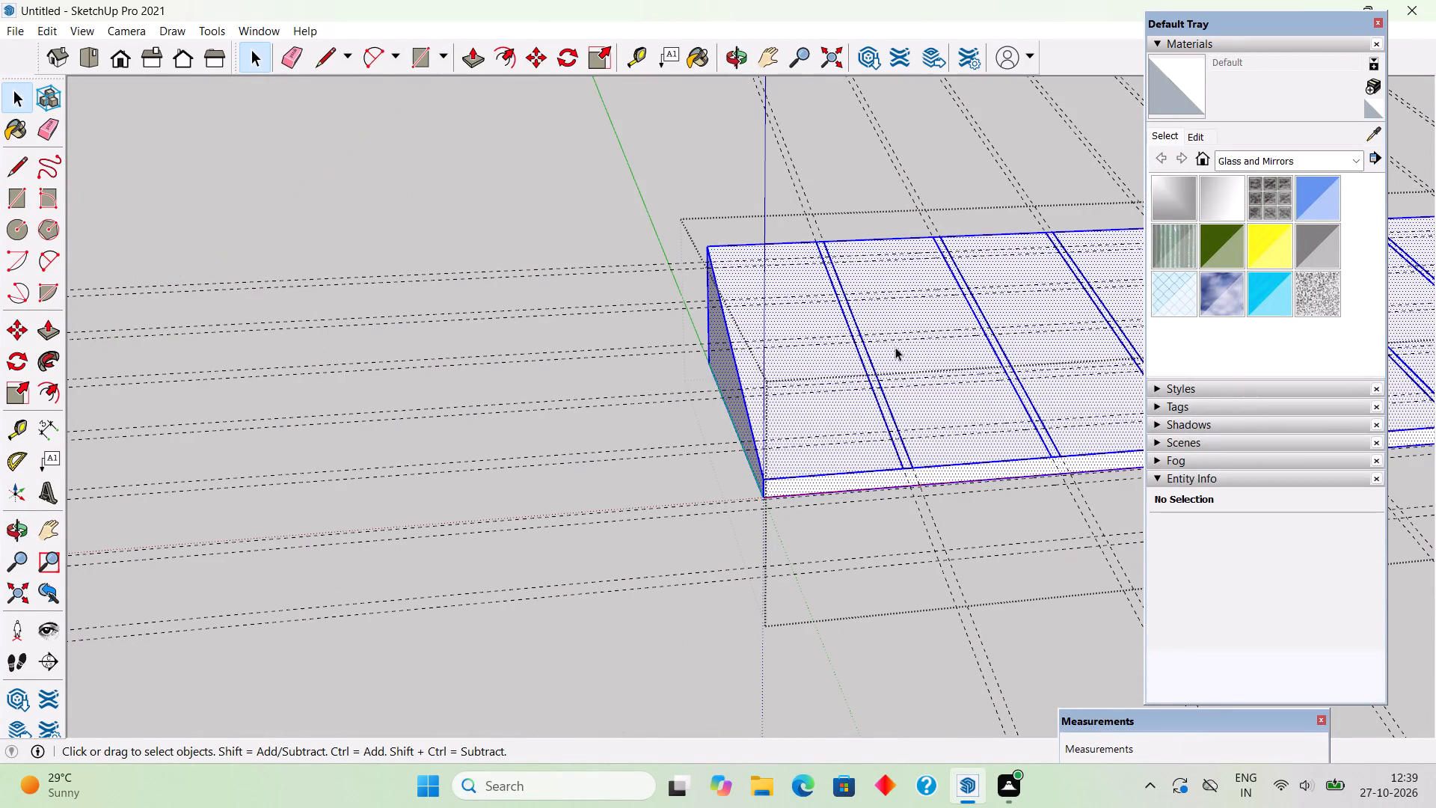
{"action": "left_click", "coordinate": [56, 34]}
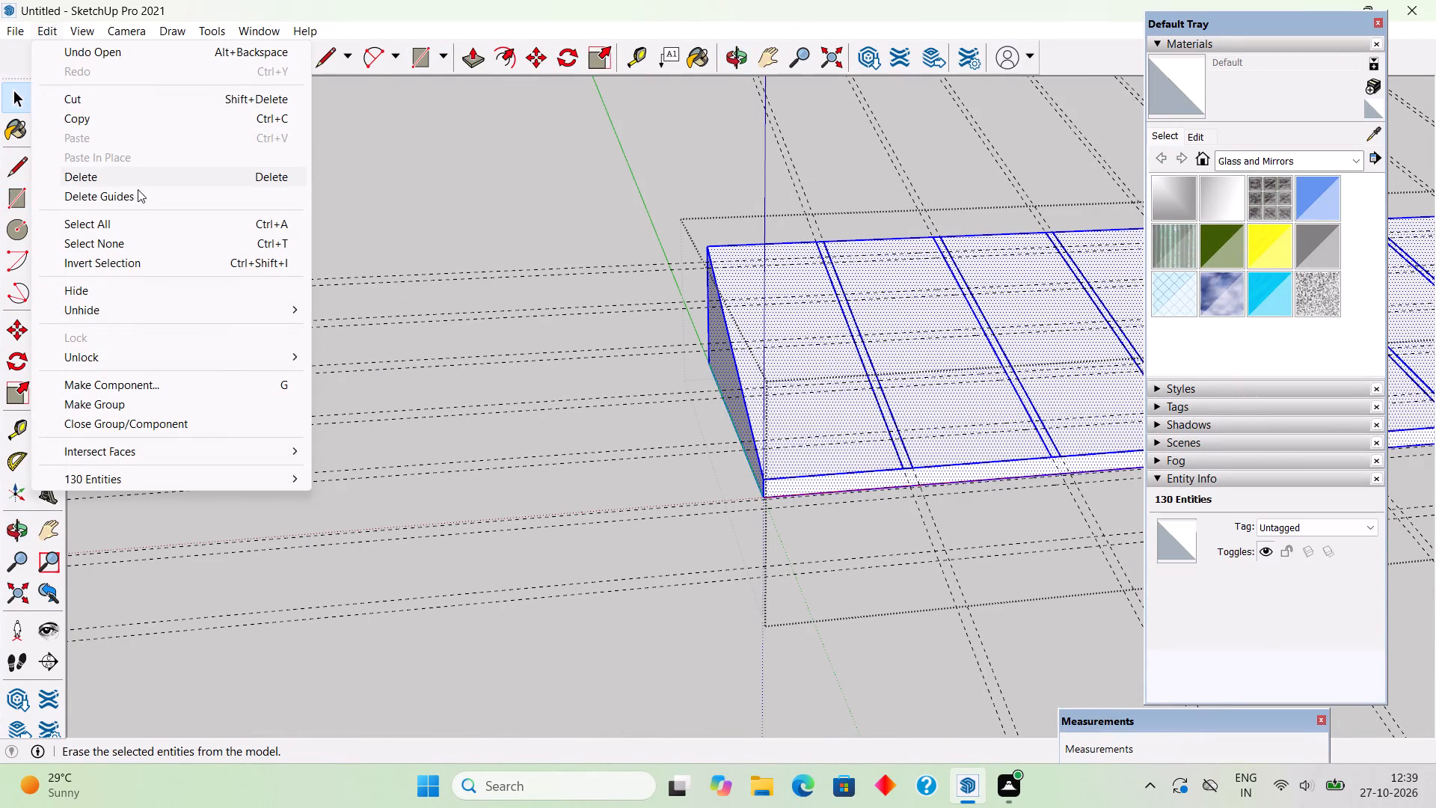
{"action": "left_click", "coordinate": [139, 190]}
Place a lengthwise guide on the roof face 1' down the slope from the upper edge, and another 1.5" back up from it.
{"action": "scroll", "coordinate": [139, 190], "scroll_direction": "down", "scroll_amount": 15}
{"action": "middle_click_drag", "start_coordinate": [278, 331], "coordinate": [423, 520]}
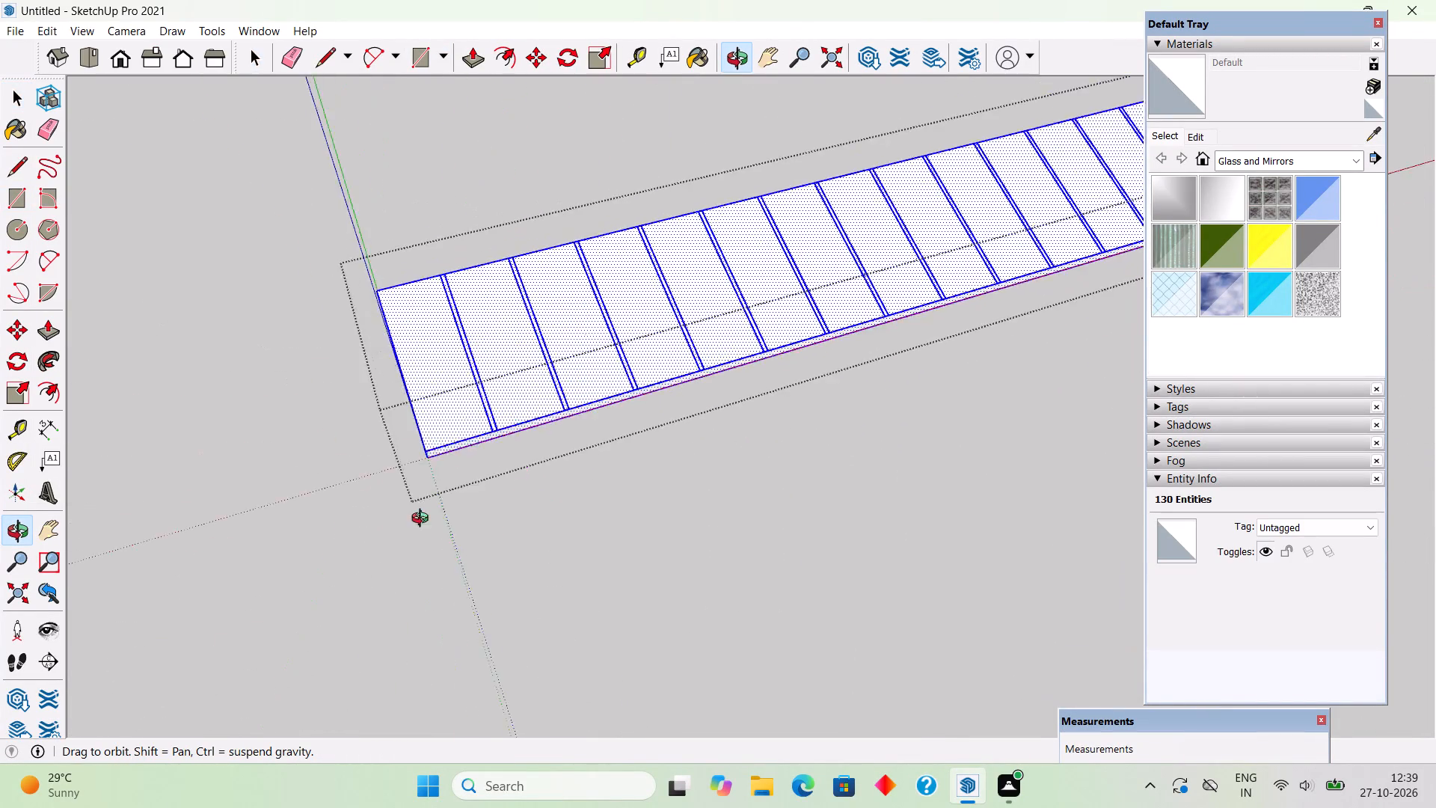
{"action": "middle_click_drag", "start_coordinate": [423, 520], "coordinate": [921, 371]}
{"action": "scroll", "coordinate": [763, 407], "scroll_direction": "up", "scroll_amount": 7}
{"action": "middle_click_drag", "start_coordinate": [749, 446], "coordinate": [702, 436]}
{"action": "key", "text": "t"}
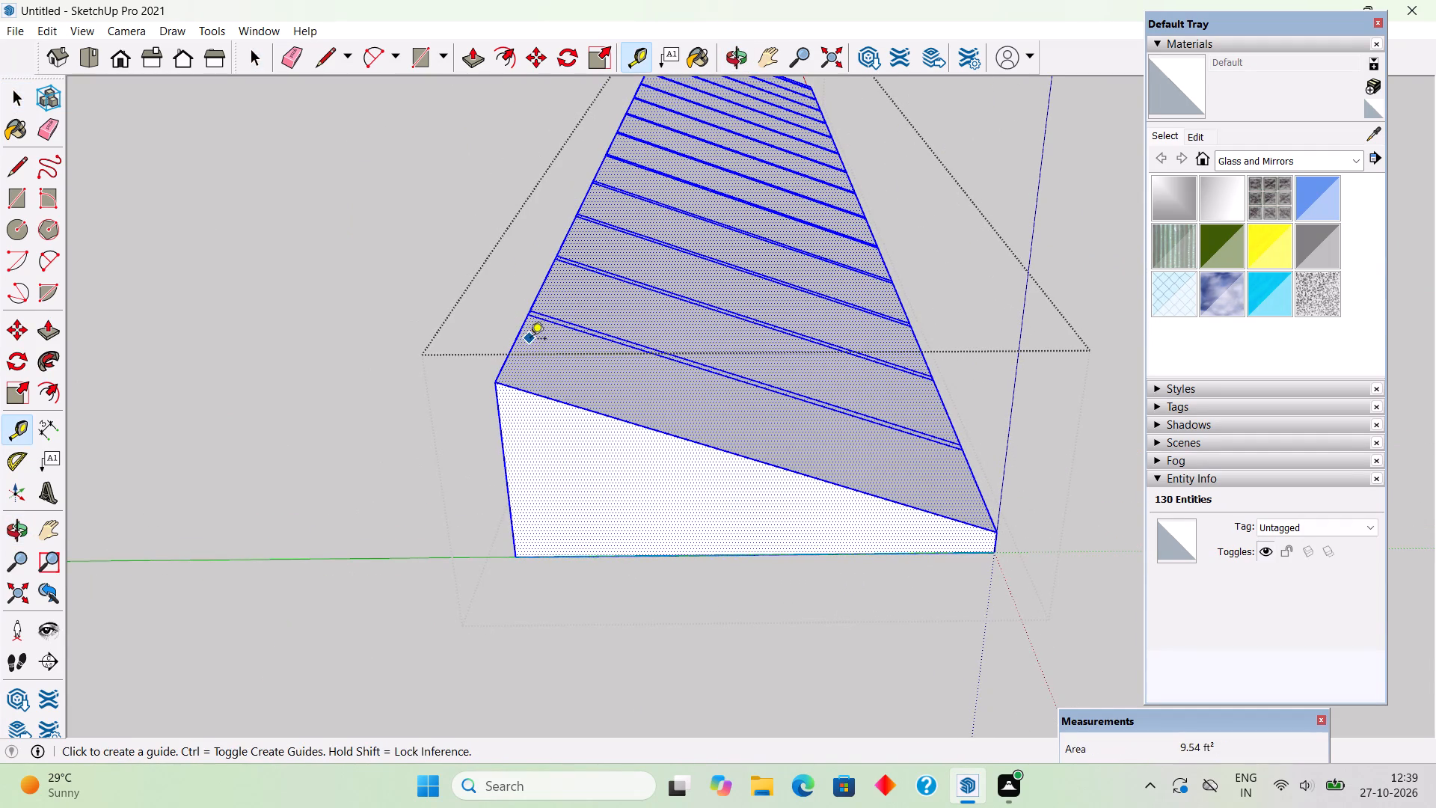
{"action": "left_click", "coordinate": [518, 345]}
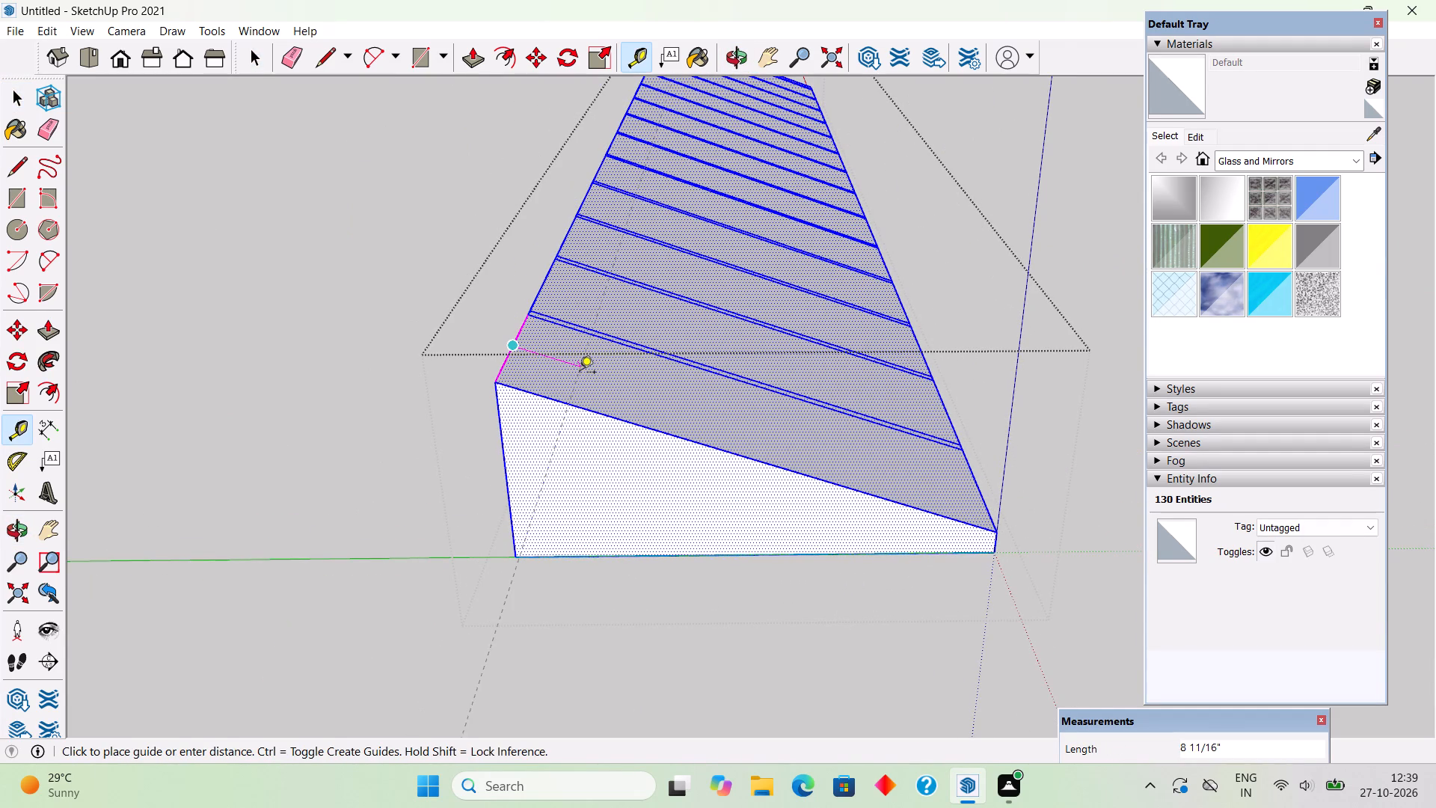
{"action": "type", "text": "1'"}
{"action": "key", "text": "Return"}
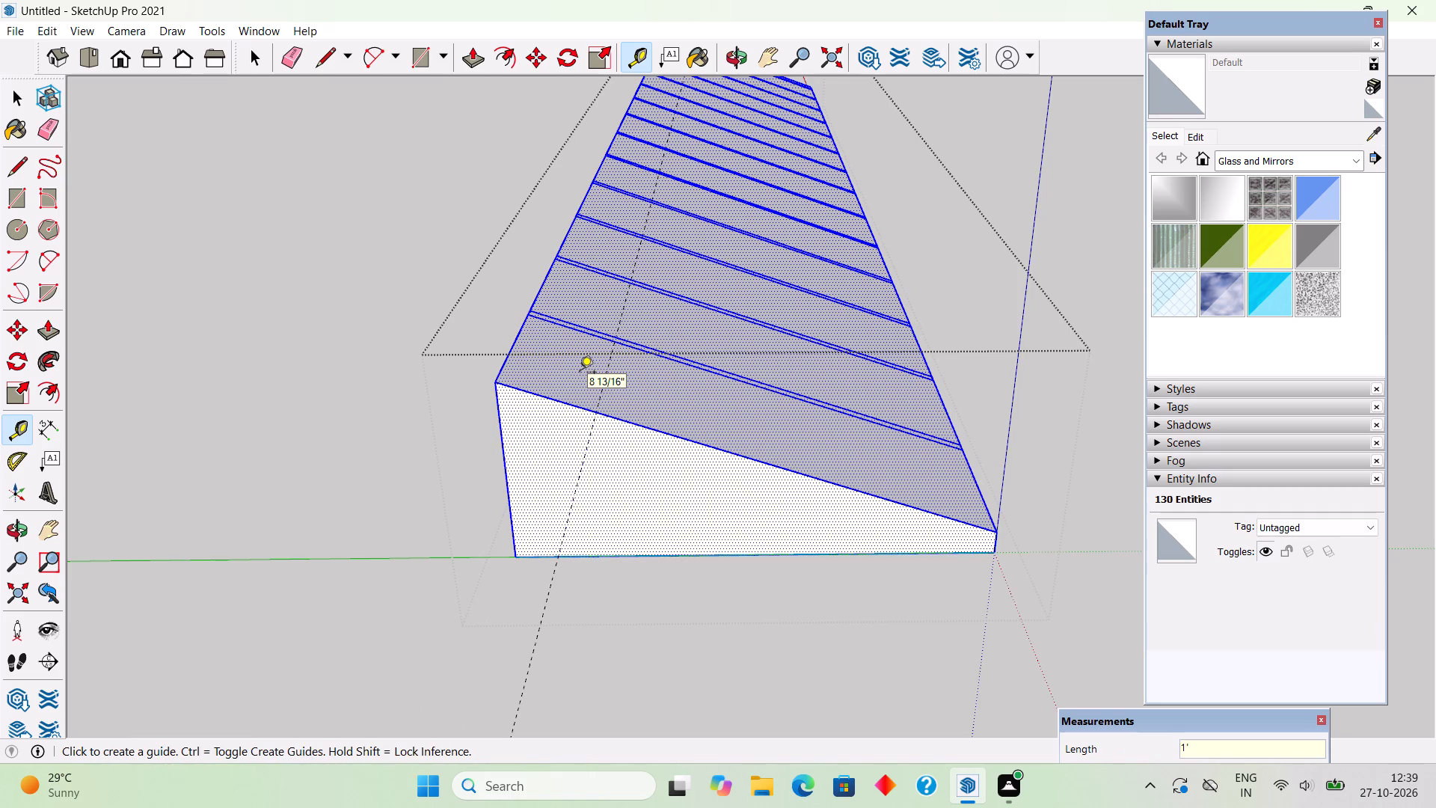
{"action": "left_click", "coordinate": [601, 393]}
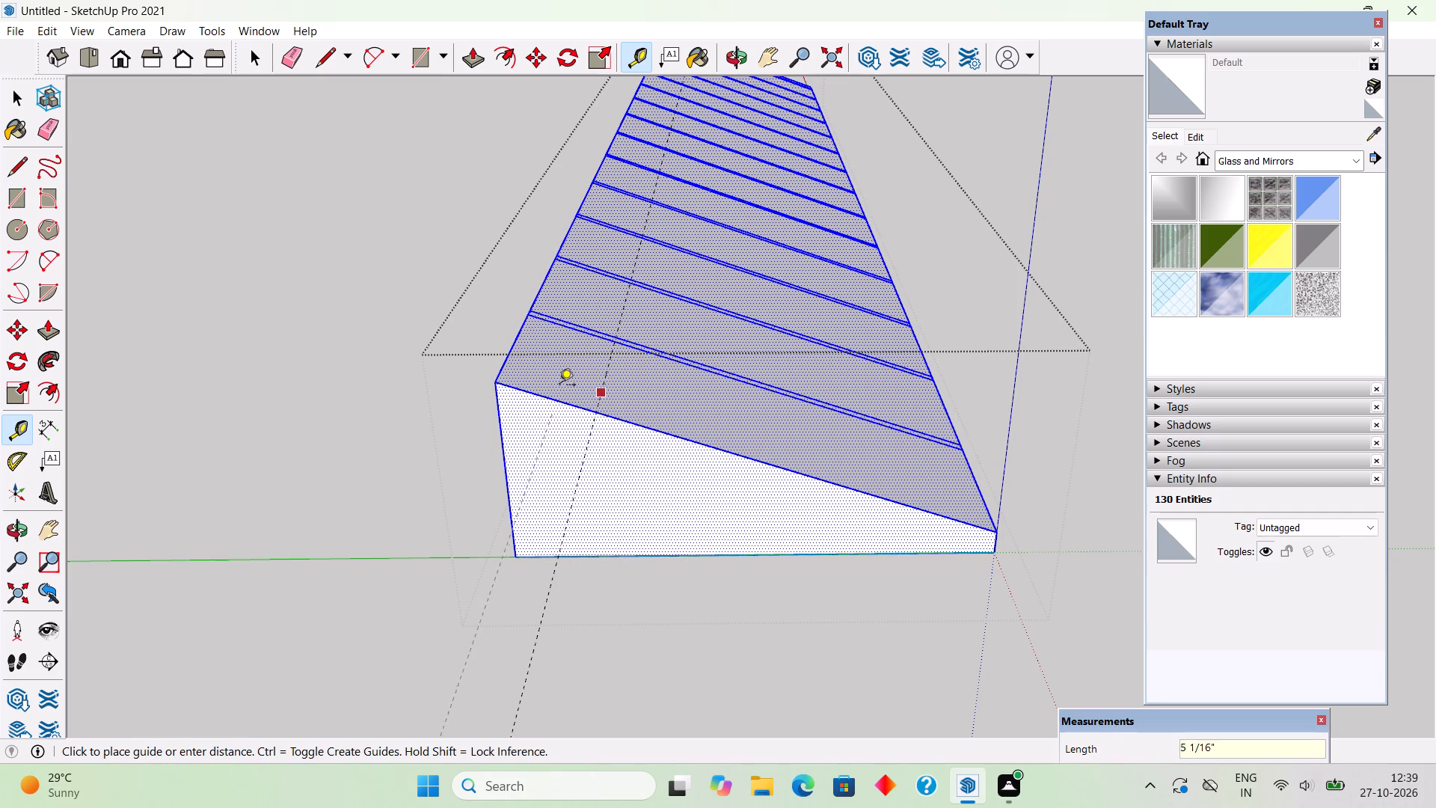
{"action": "type", "text": "1.5\""}
{"action": "key", "text": "Return"}
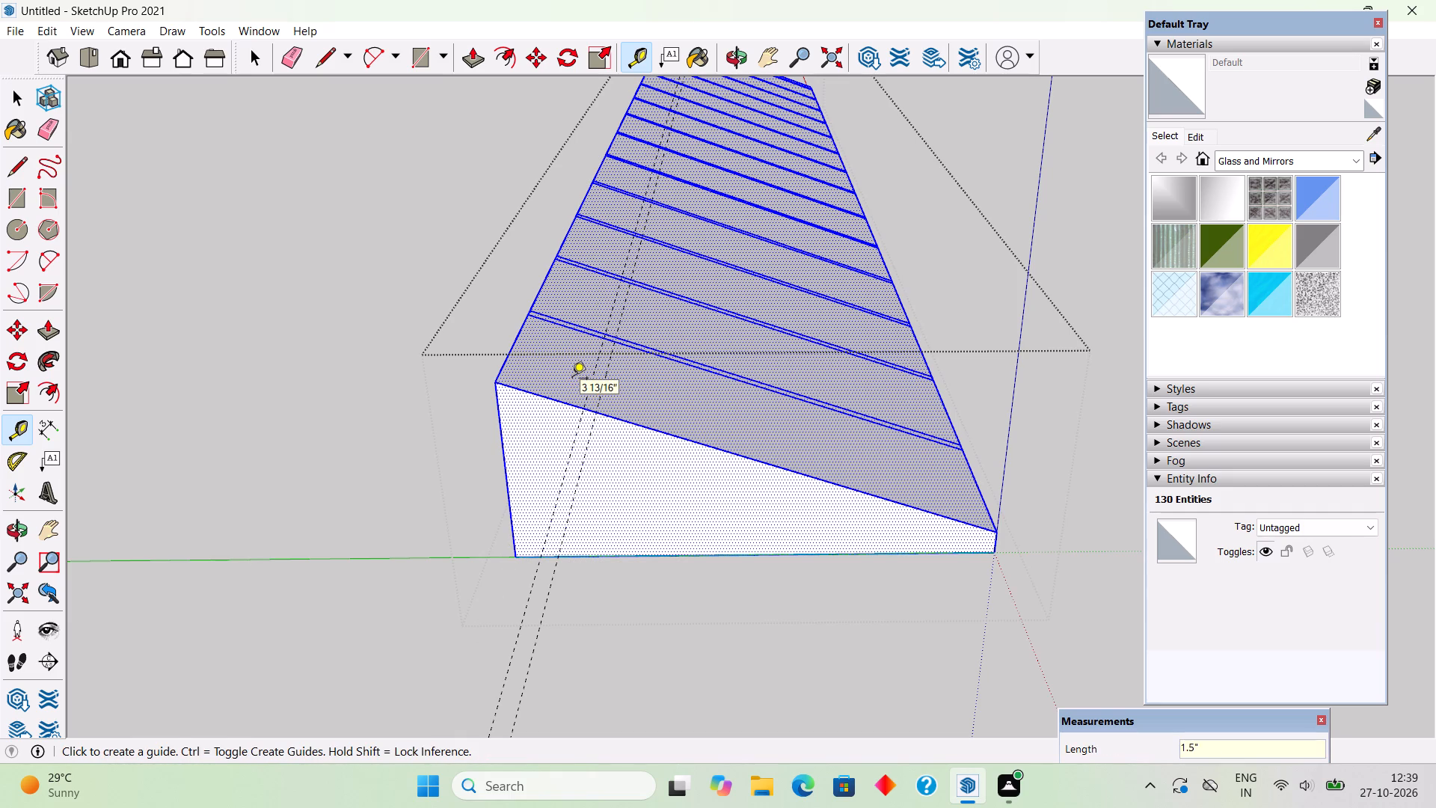
Copy the lengthwise guide pair 1' down the slope and repeat the copy five times.
{"action": "key", "text": "space"}
{"action": "left_click", "coordinate": [590, 385]}
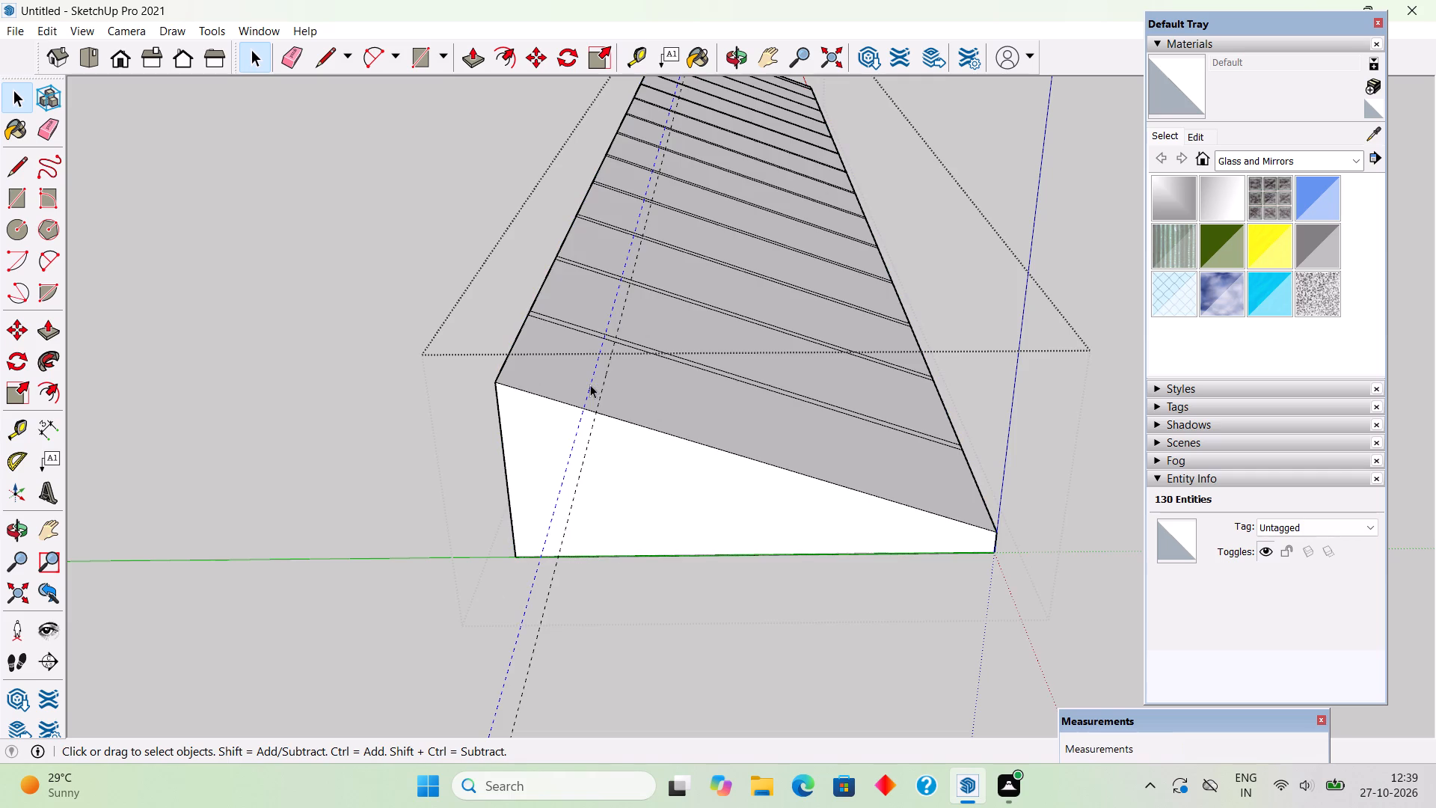
{"action": "left_click", "coordinate": [600, 397], "text": "ctrl"}
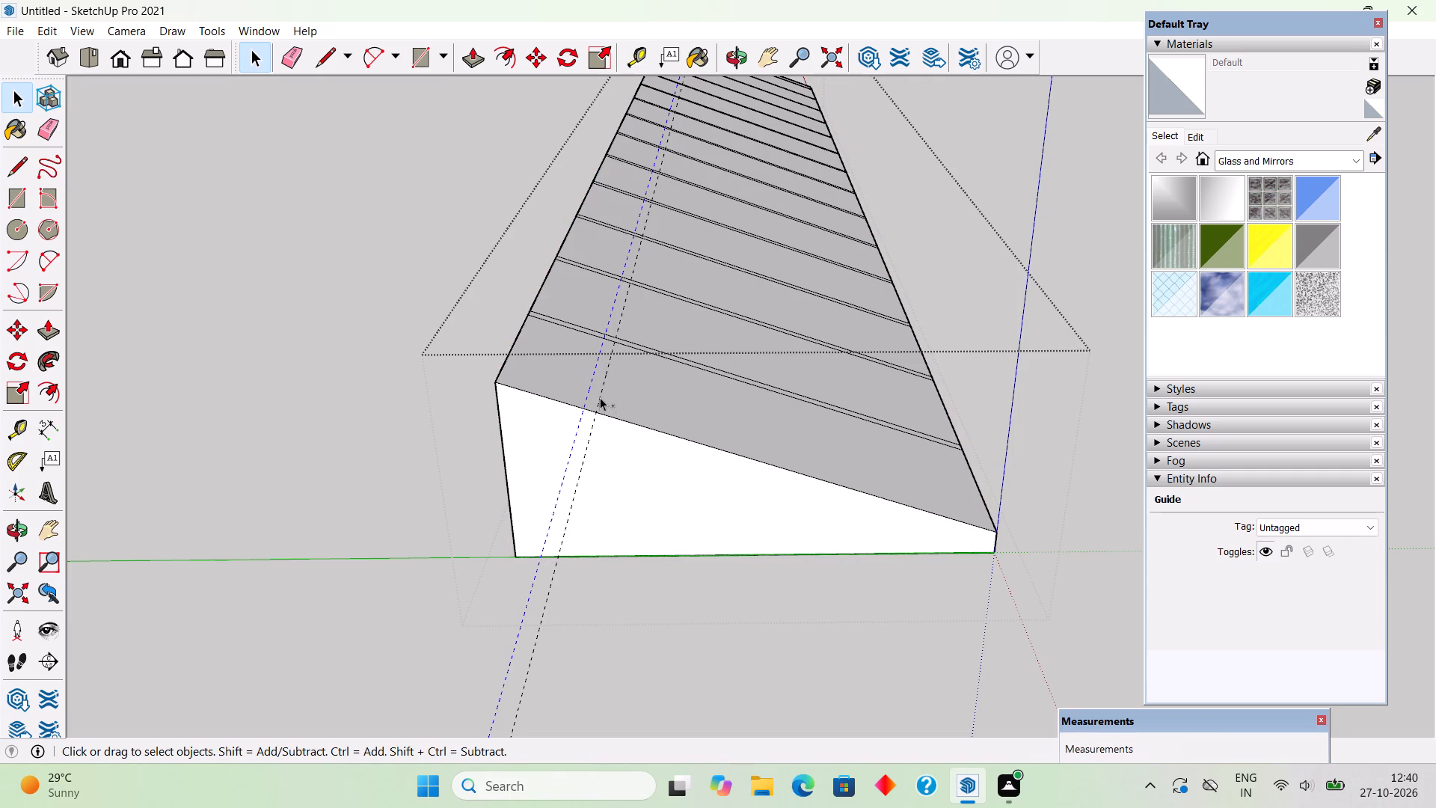
{"action": "key", "text": "m"}
{"action": "left_click", "coordinate": [600, 397]}
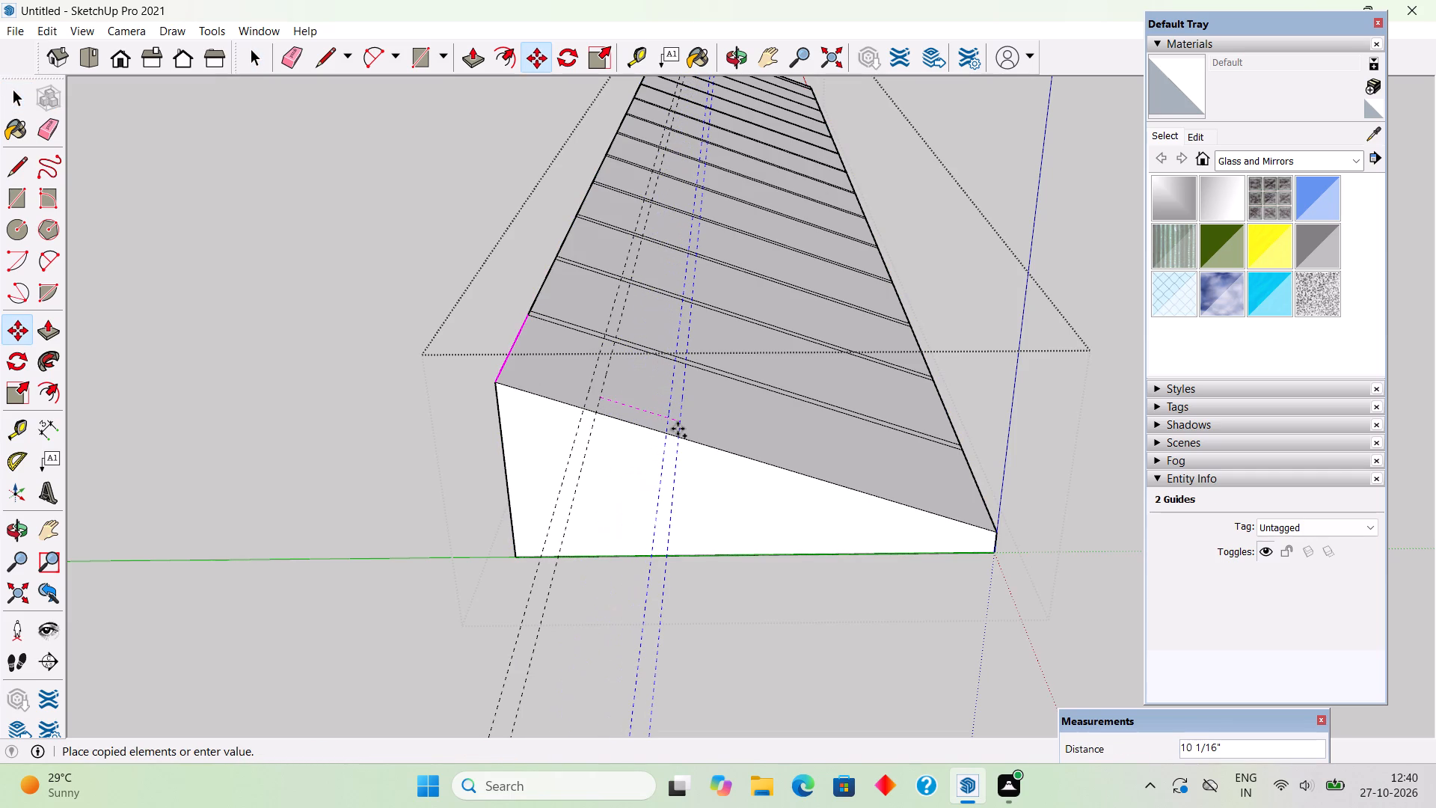
{"action": "type", "text": "1'"}
{"action": "key", "text": "Return"}
{"action": "key", "text": "x"}
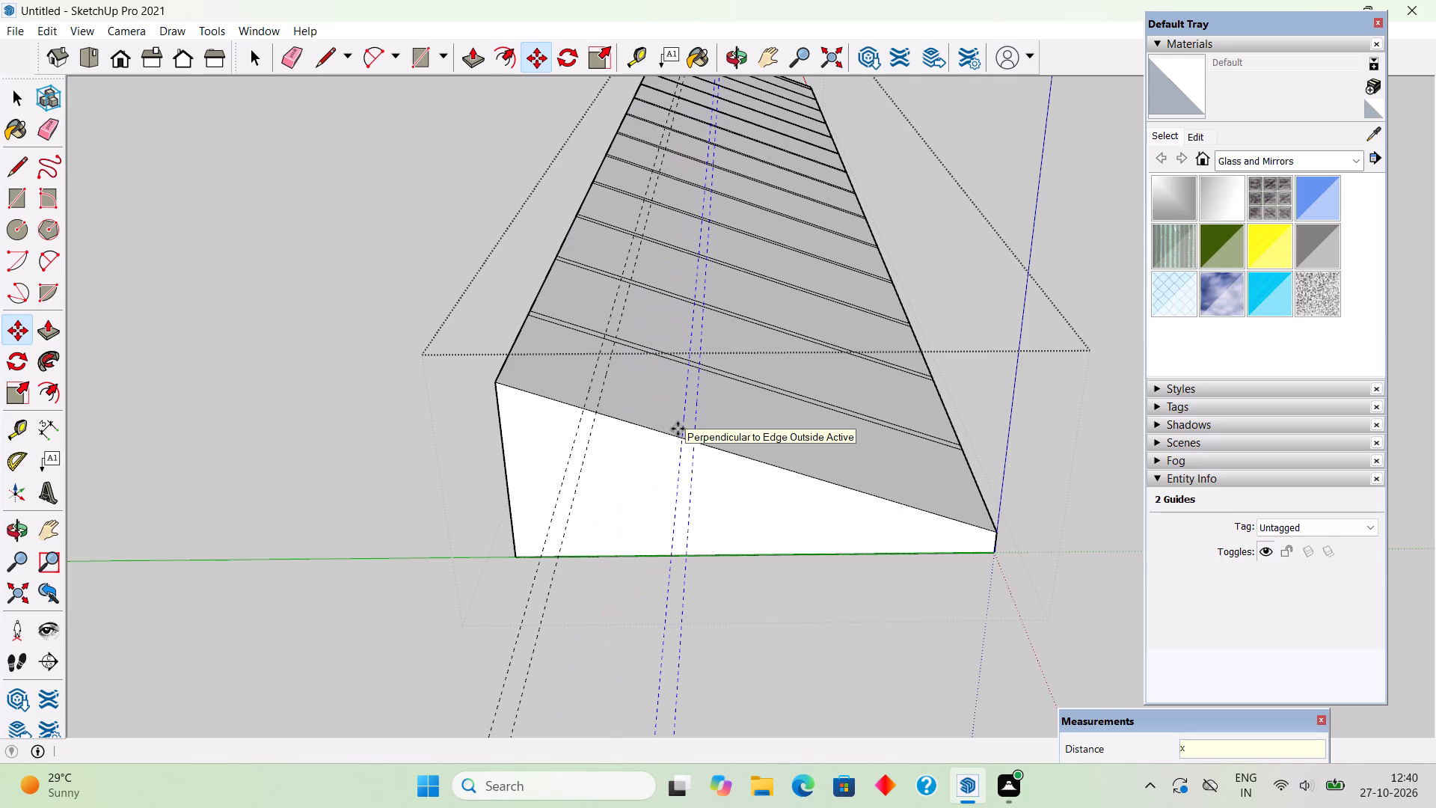
{"action": "key", "text": "5"}
{"action": "key", "text": "Return"}
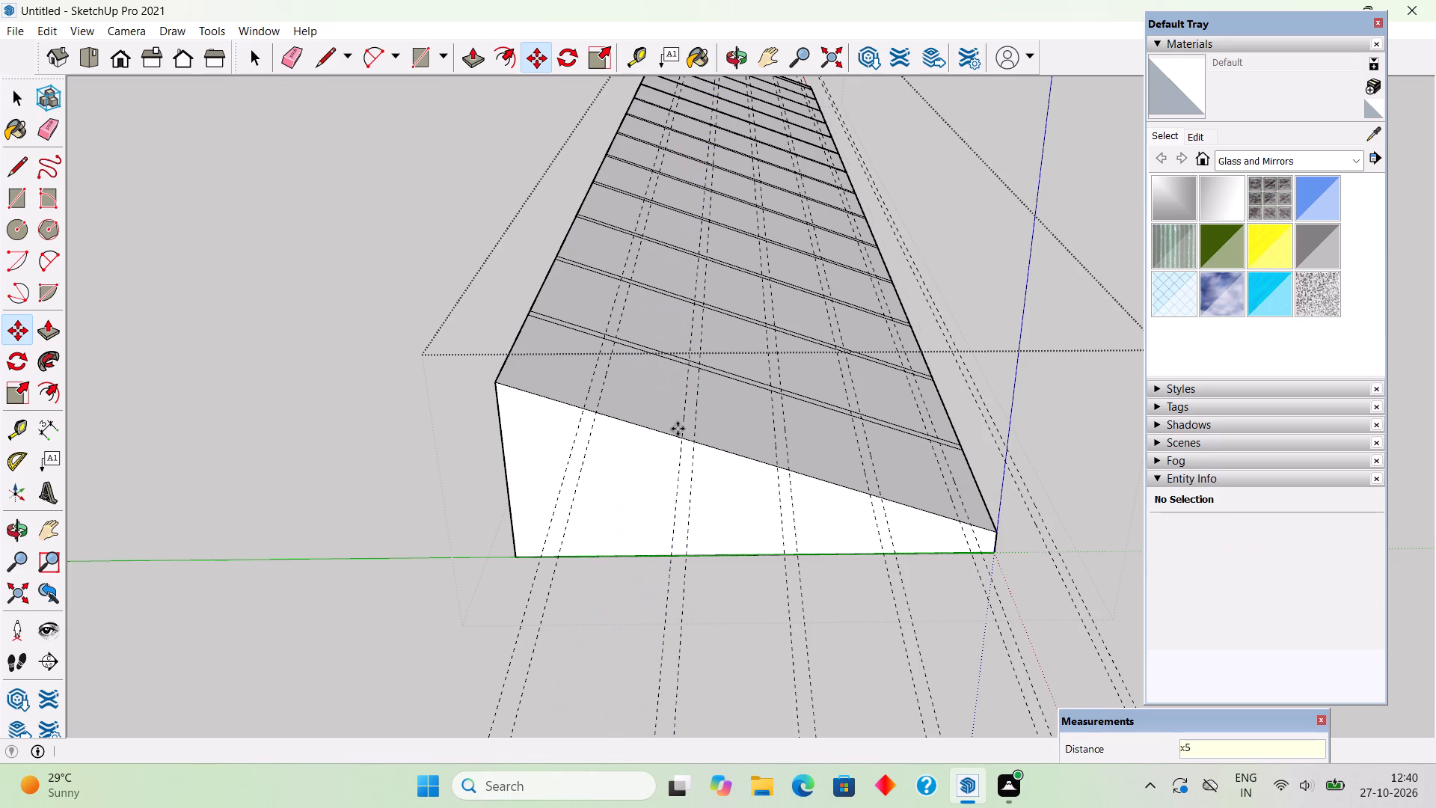
Draw a 1 1/2" wide rectangle between the uppermost guide pair, spanning the roof face's full length.
{"action": "key", "text": "space"}
{"action": "scroll", "coordinate": [714, 424], "scroll_direction": "down", "scroll_amount": 6}
{"action": "middle_click_drag", "start_coordinate": [767, 385], "coordinate": [135, 405]}
{"action": "scroll", "coordinate": [135, 405], "scroll_direction": "down", "scroll_amount": 9}
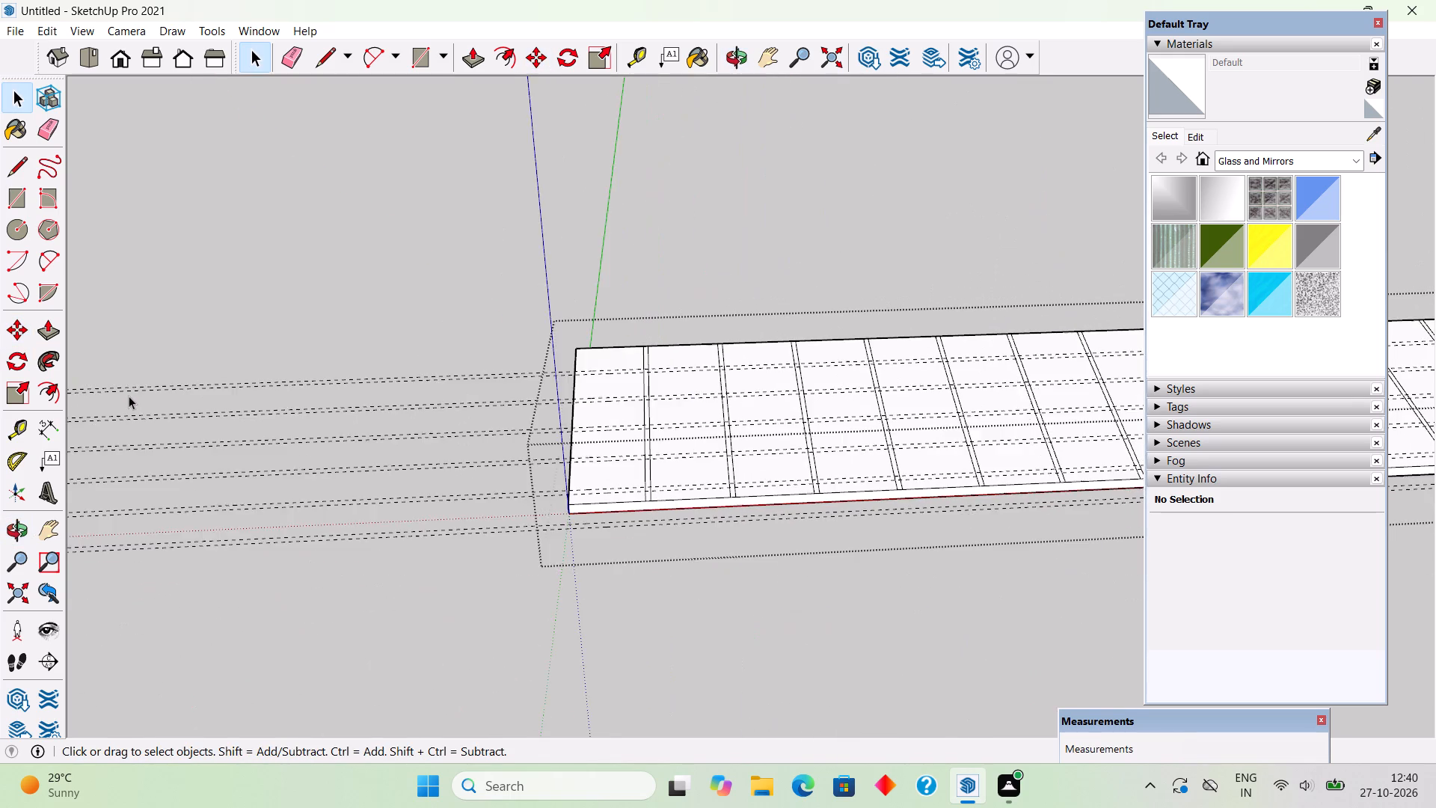
{"action": "scroll", "coordinate": [129, 396], "scroll_direction": "down", "scroll_amount": 6}
{"action": "middle_click_drag", "start_coordinate": [476, 362], "coordinate": [480, 653]}
{"action": "scroll", "coordinate": [354, 385], "scroll_direction": "up", "scroll_amount": 7}
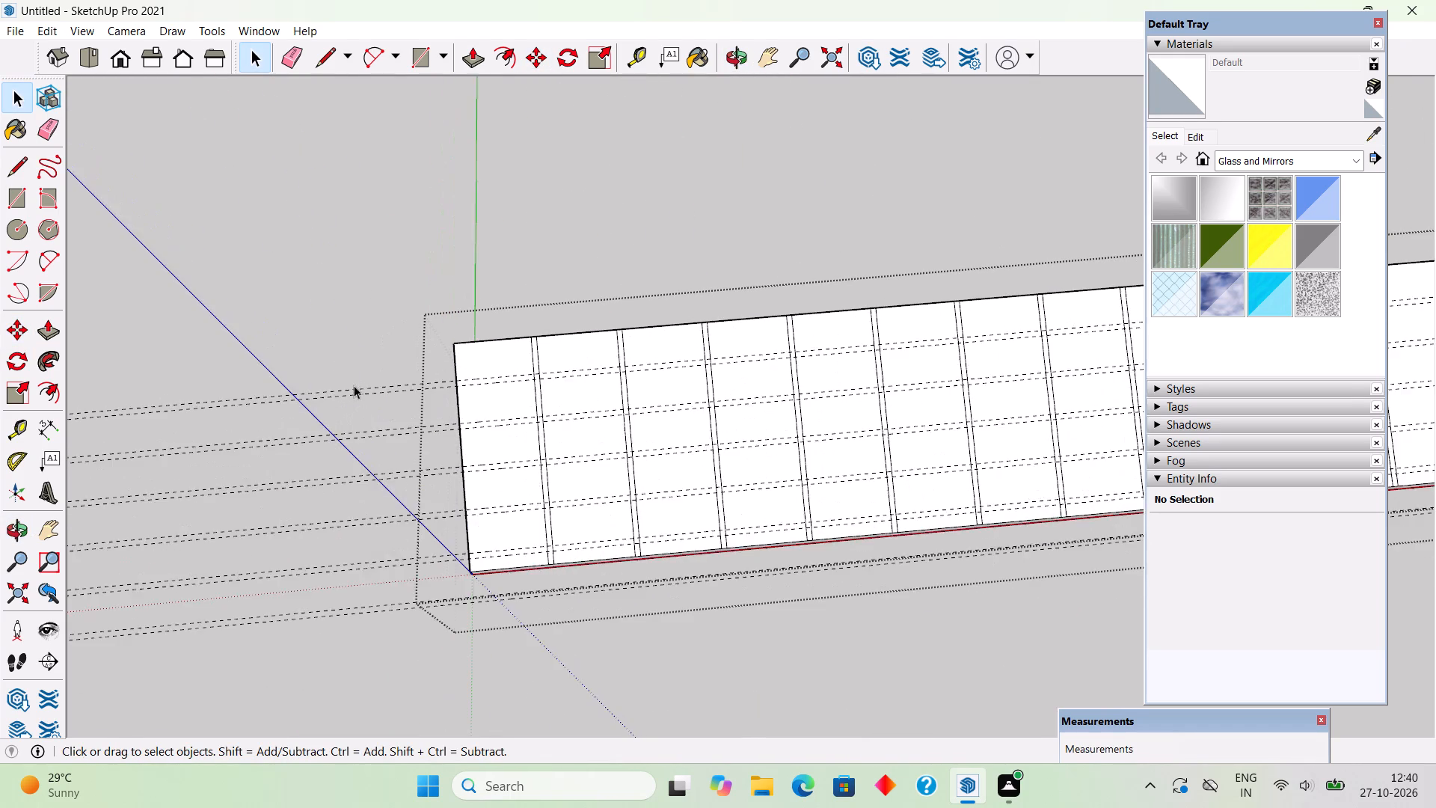
{"action": "scroll", "coordinate": [386, 405], "scroll_direction": "up", "scroll_amount": 2}
{"action": "key", "text": "r"}
{"action": "left_click", "coordinate": [468, 376]}
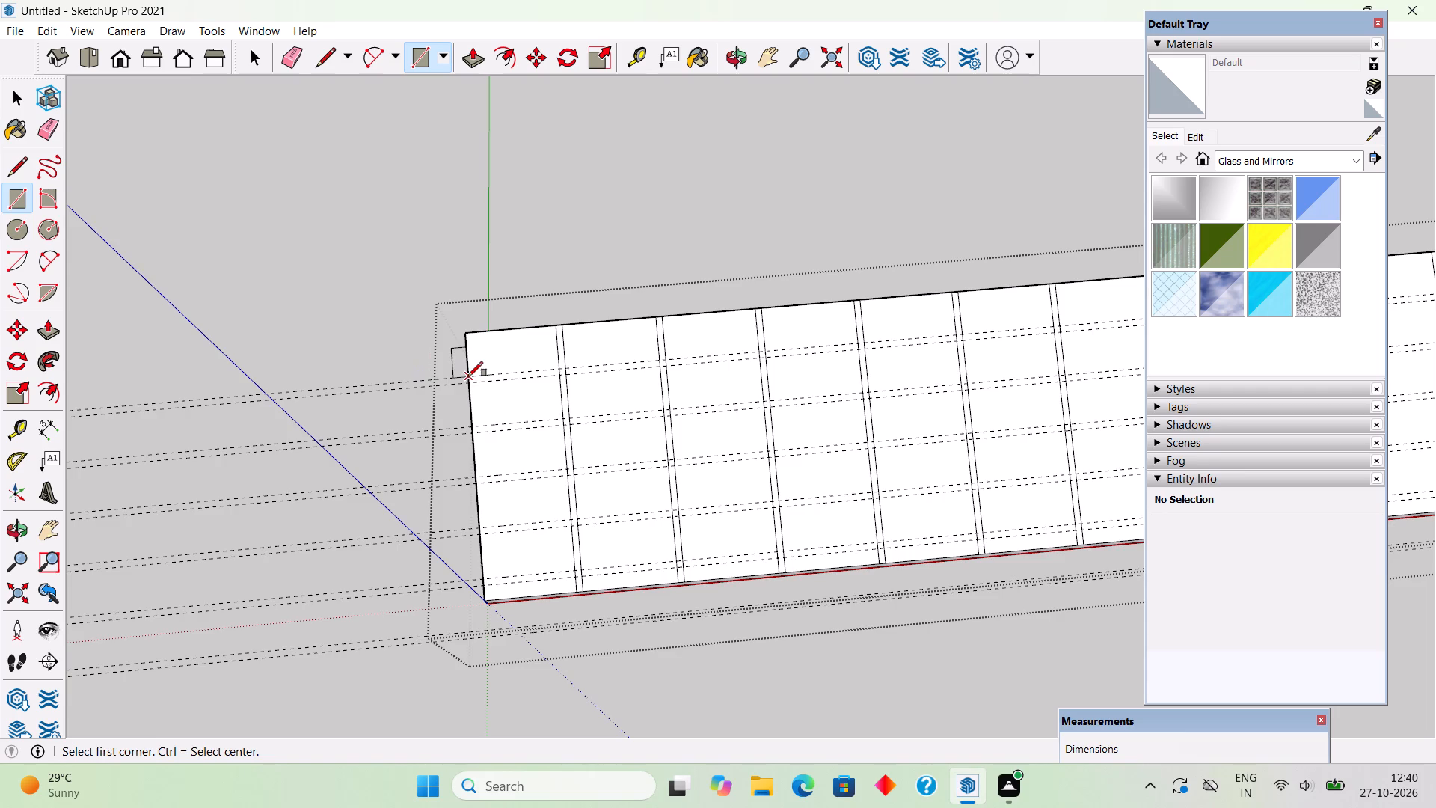
{"action": "scroll", "coordinate": [379, 385], "scroll_direction": "down", "scroll_amount": 10}
{"action": "scroll", "coordinate": [1056, 335], "scroll_direction": "up", "scroll_amount": 5}
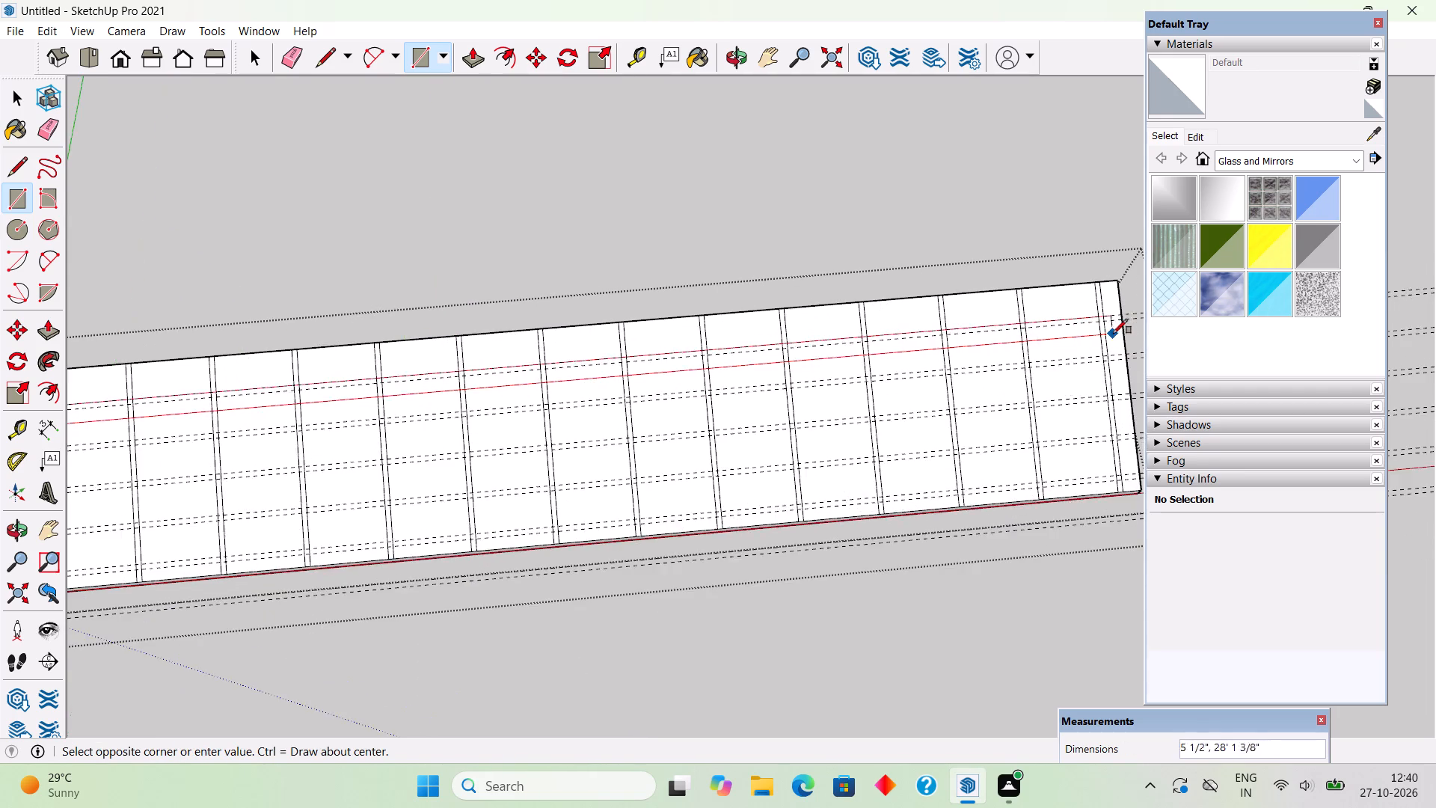
{"action": "scroll", "coordinate": [1117, 326], "scroll_direction": "up", "scroll_amount": 4}
{"action": "left_click", "coordinate": [1122, 318]}
Draw a 1 1/2" wide, about 28' 4 5/8" long rectangle between the second guide pair from the upper edge.
{"action": "scroll", "coordinate": [743, 435], "scroll_direction": "down", "scroll_amount": 10}
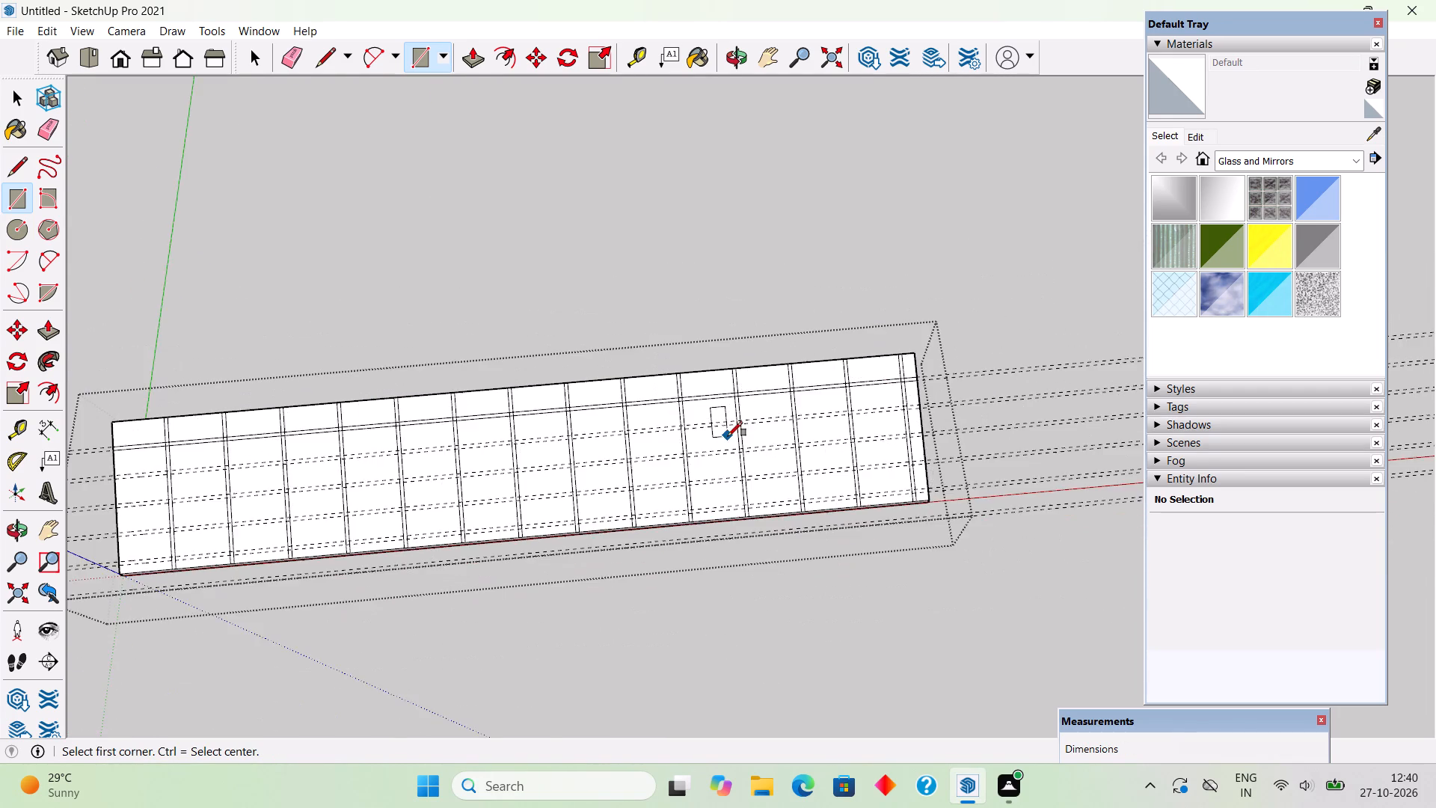
{"action": "scroll", "coordinate": [234, 527], "scroll_direction": "up", "scroll_amount": 7}
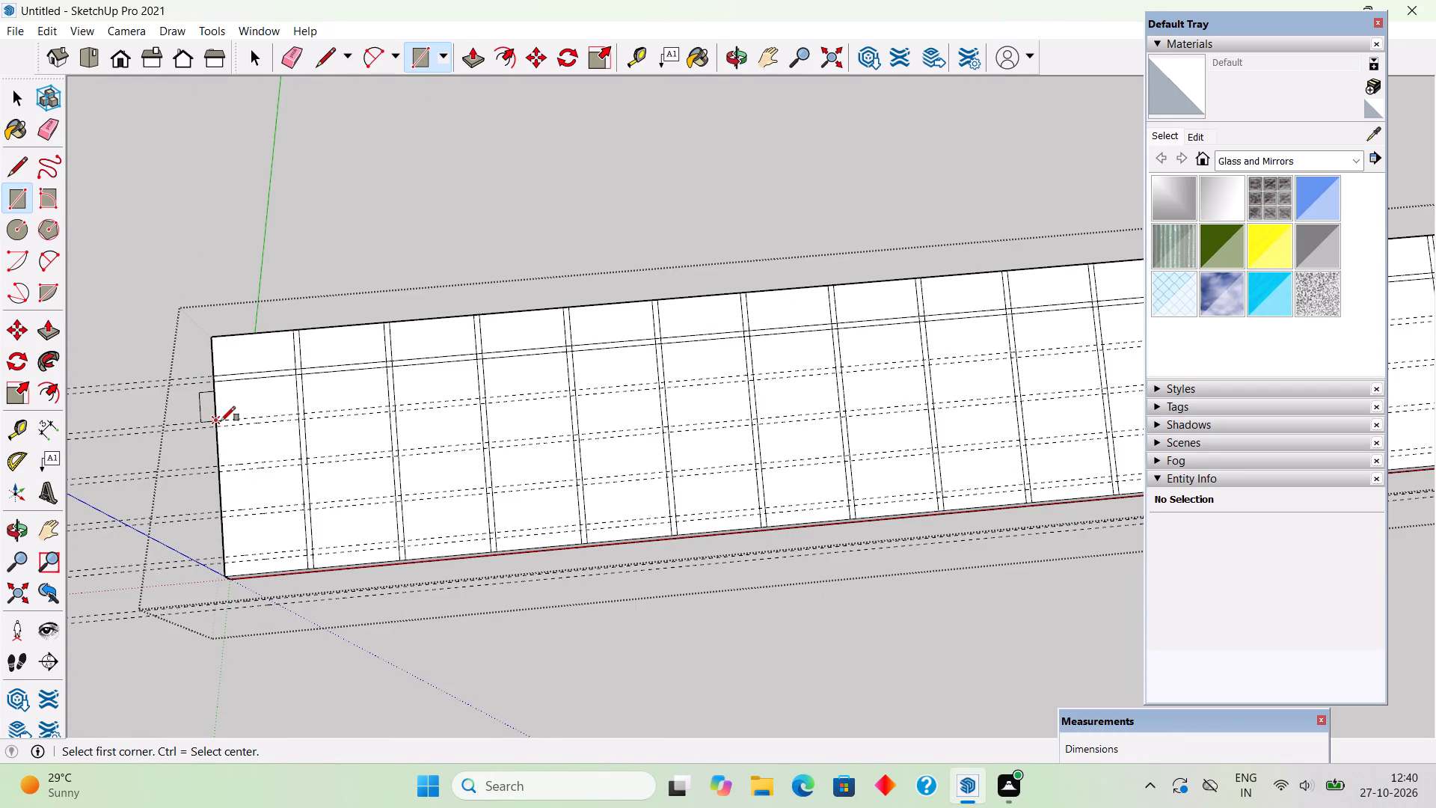
{"action": "left_click", "coordinate": [221, 421]}
{"action": "scroll", "coordinate": [215, 422], "scroll_direction": "down", "scroll_amount": 10}
{"action": "scroll", "coordinate": [701, 382], "scroll_direction": "up", "scroll_amount": 6}
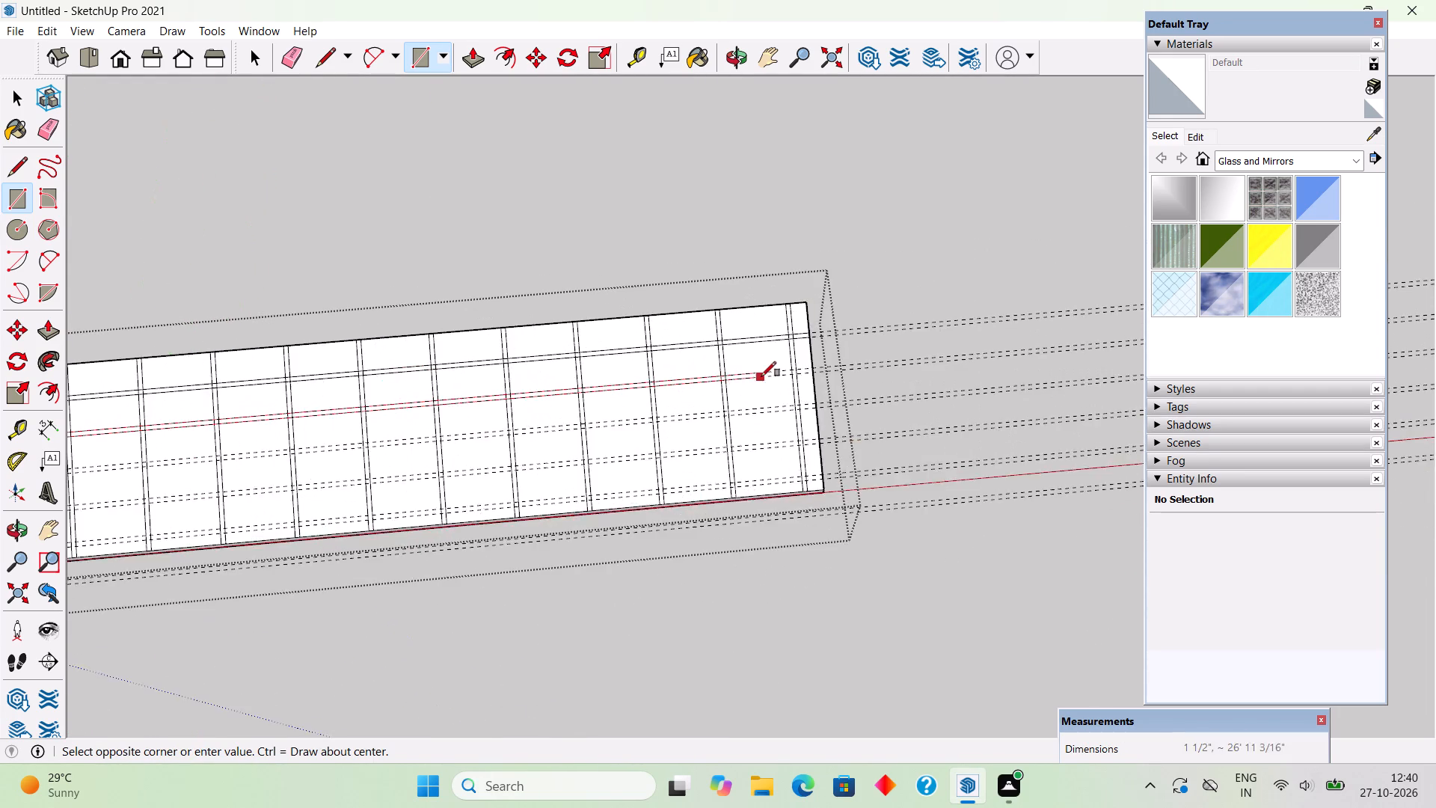
{"action": "scroll", "coordinate": [761, 376], "scroll_direction": "up", "scroll_amount": 5}
{"action": "left_click", "coordinate": [851, 374]}
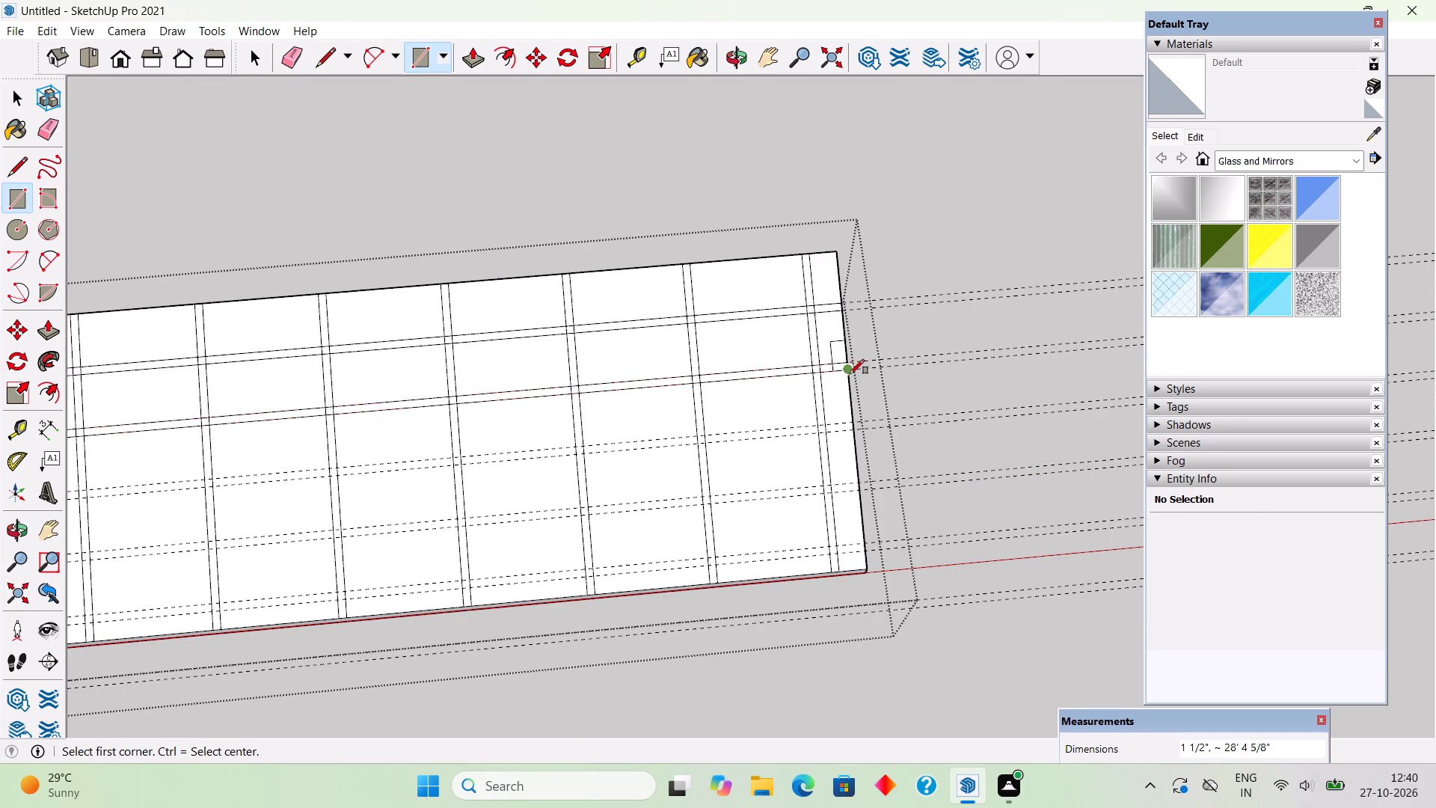
Draw a 1 1/2" wide, about 28' 4 5/8" long rectangle between the third guide pair from the roof face's upper edge.
{"action": "scroll", "coordinate": [857, 293], "scroll_direction": "down", "scroll_amount": 11}
{"action": "scroll", "coordinate": [131, 444], "scroll_direction": "up", "scroll_amount": 10}
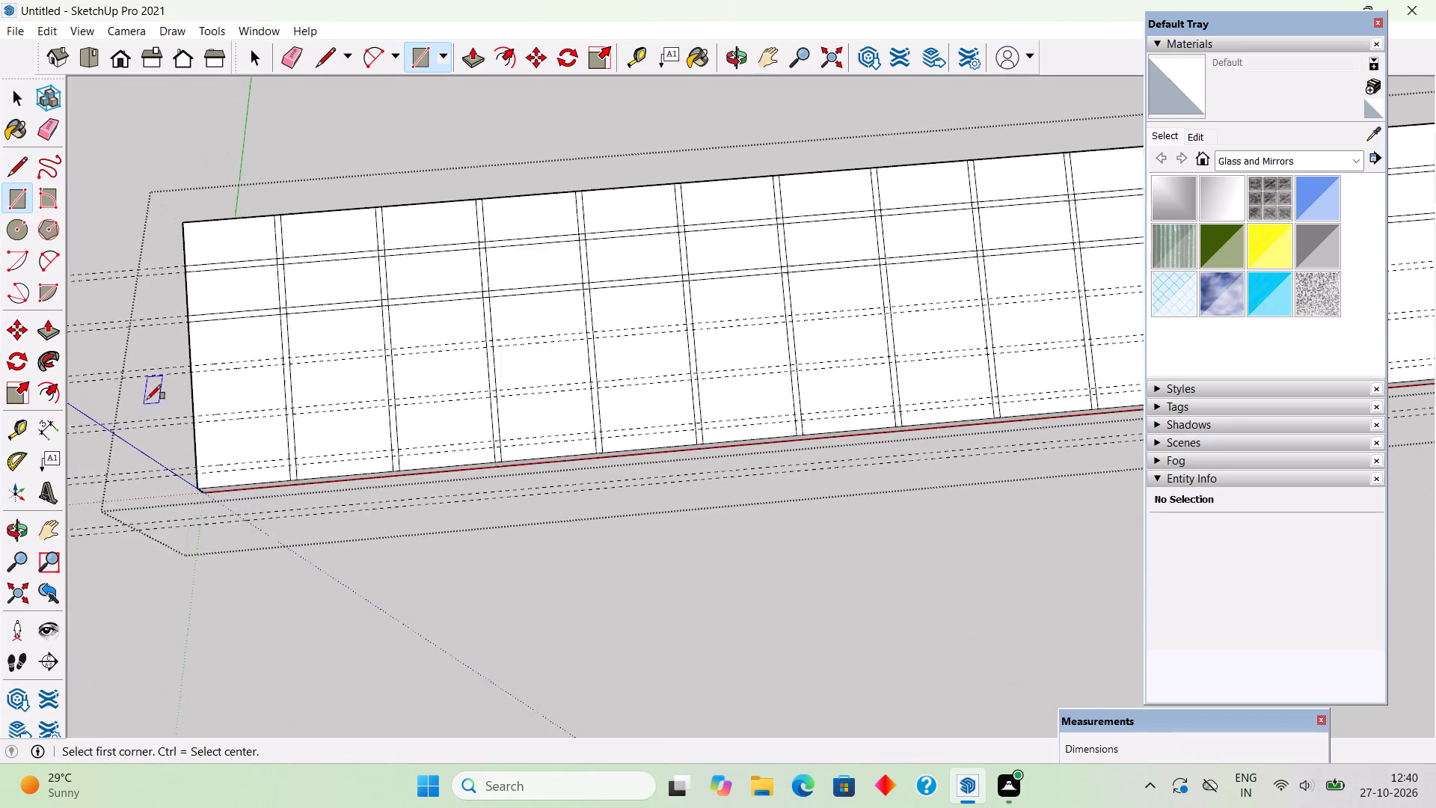
{"action": "scroll", "coordinate": [147, 400], "scroll_direction": "up", "scroll_amount": 2}
{"action": "left_click", "coordinate": [196, 365]}
{"action": "scroll", "coordinate": [182, 365], "scroll_direction": "down", "scroll_amount": 8}
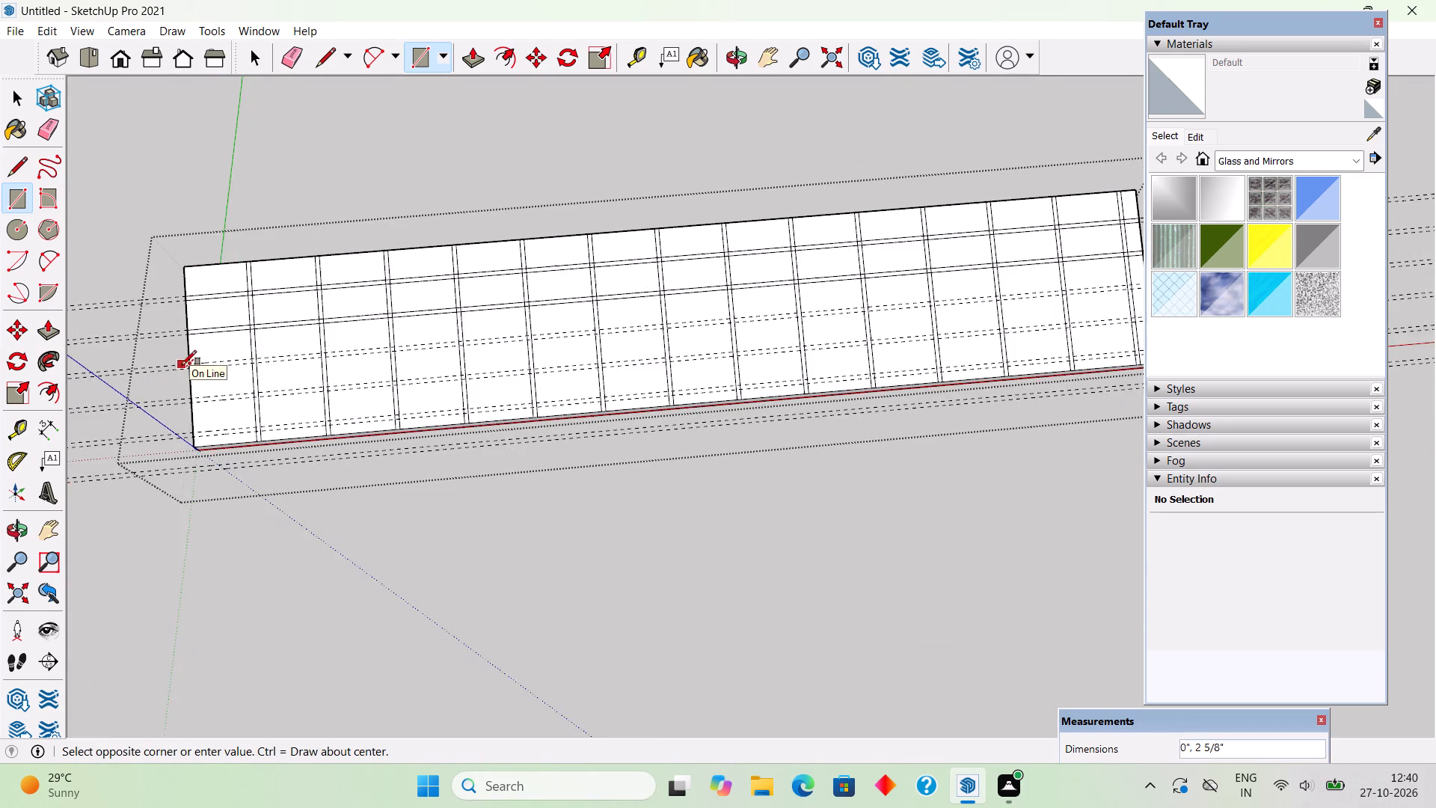
{"action": "scroll", "coordinate": [182, 365], "scroll_direction": "down", "scroll_amount": 5}
{"action": "scroll", "coordinate": [828, 323], "scroll_direction": "up", "scroll_amount": 9}
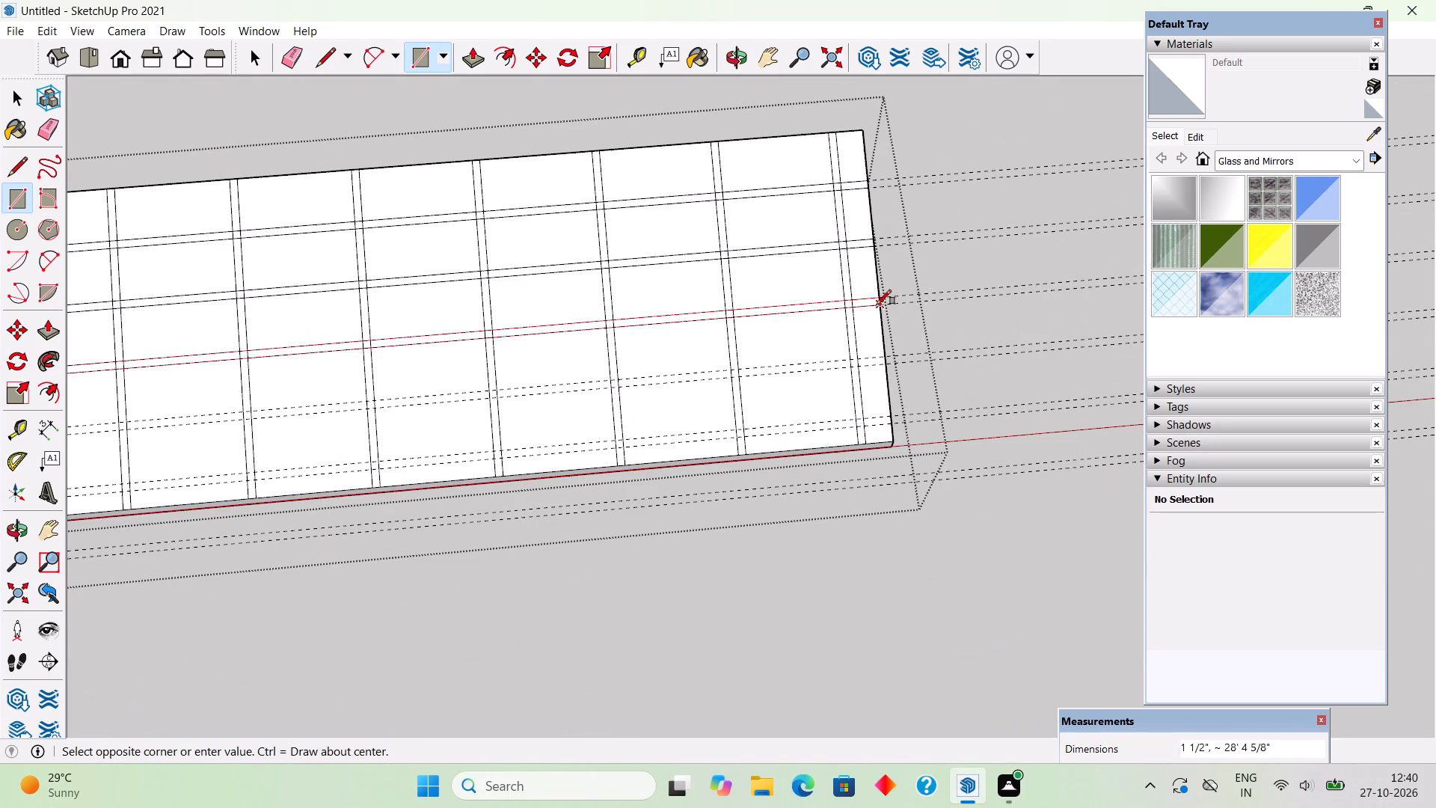
{"action": "left_click", "coordinate": [880, 307]}
Draw a 1 1/2" wide, about 28' 4 5/8" long rectangle between the fourth guide pair from the upper edge.
{"action": "scroll", "coordinate": [880, 307], "scroll_direction": "down", "scroll_amount": 12}
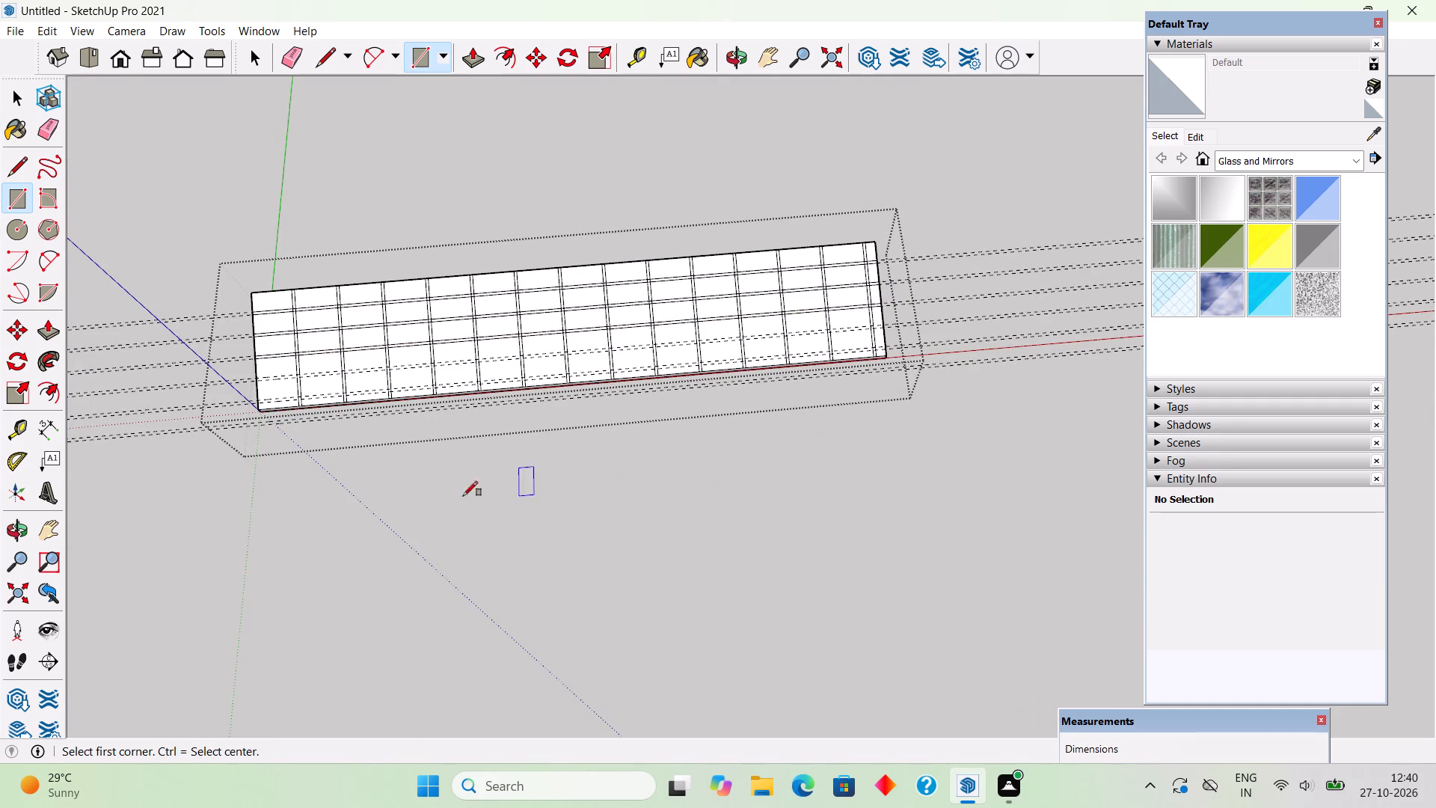
{"action": "scroll", "coordinate": [234, 449], "scroll_direction": "up", "scroll_amount": 6}
{"action": "scroll", "coordinate": [259, 342], "scroll_direction": "up", "scroll_amount": 6}
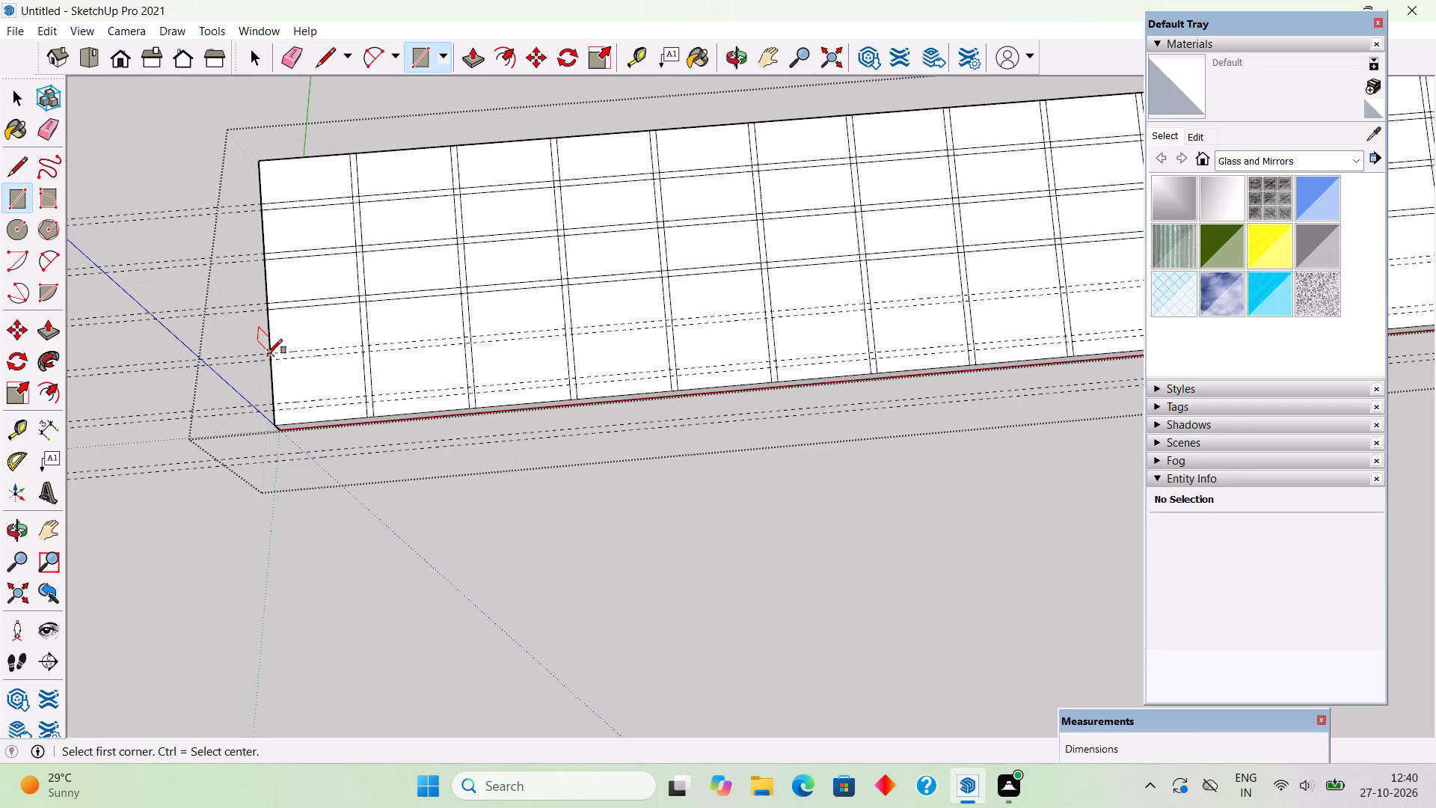
{"action": "left_click", "coordinate": [268, 354]}
{"action": "scroll", "coordinate": [268, 354], "scroll_direction": "down", "scroll_amount": 10}
{"action": "scroll", "coordinate": [847, 334], "scroll_direction": "up", "scroll_amount": 5}
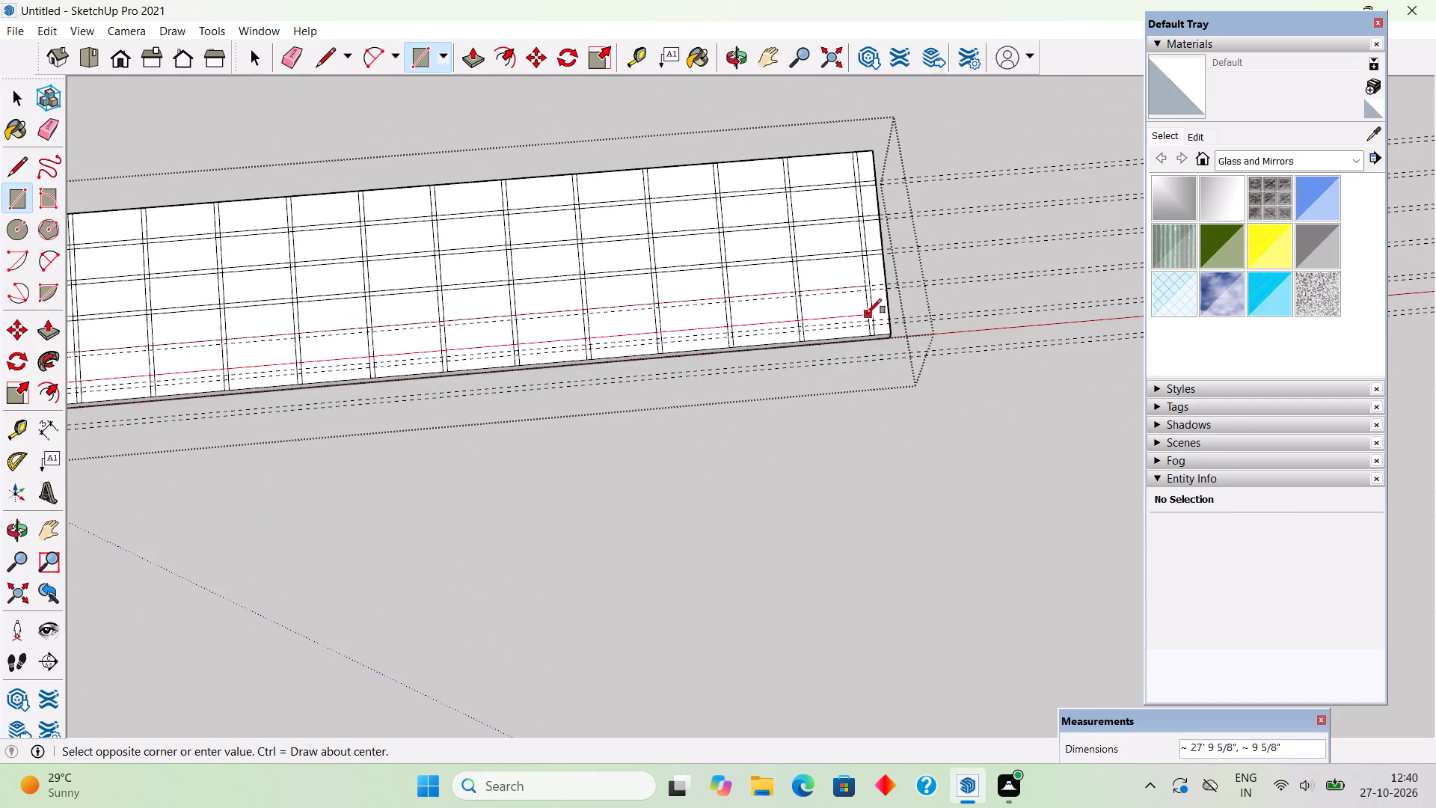
{"action": "scroll", "coordinate": [867, 313], "scroll_direction": "up", "scroll_amount": 6}
{"action": "left_click", "coordinate": [903, 264]}
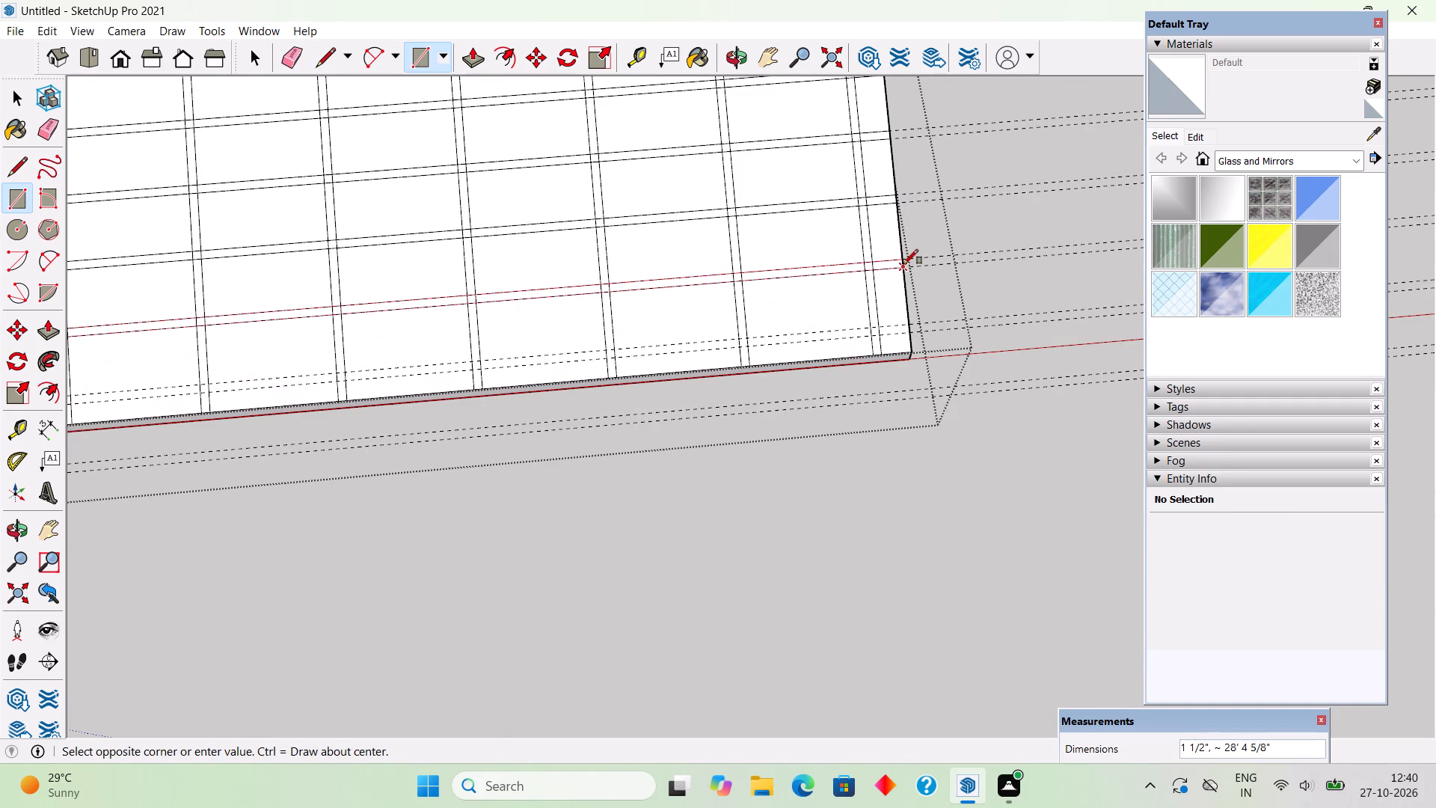
Draw a 1 1/2" wide, about 28' 4 5/8" long rectangle between the fifth guide pair, just above the roof face's lower edge.
{"action": "scroll", "coordinate": [903, 264], "scroll_direction": "down", "scroll_amount": 6}
{"action": "scroll", "coordinate": [848, 329], "scroll_direction": "down", "scroll_amount": 8}
{"action": "scroll", "coordinate": [249, 419], "scroll_direction": "up", "scroll_amount": 8}
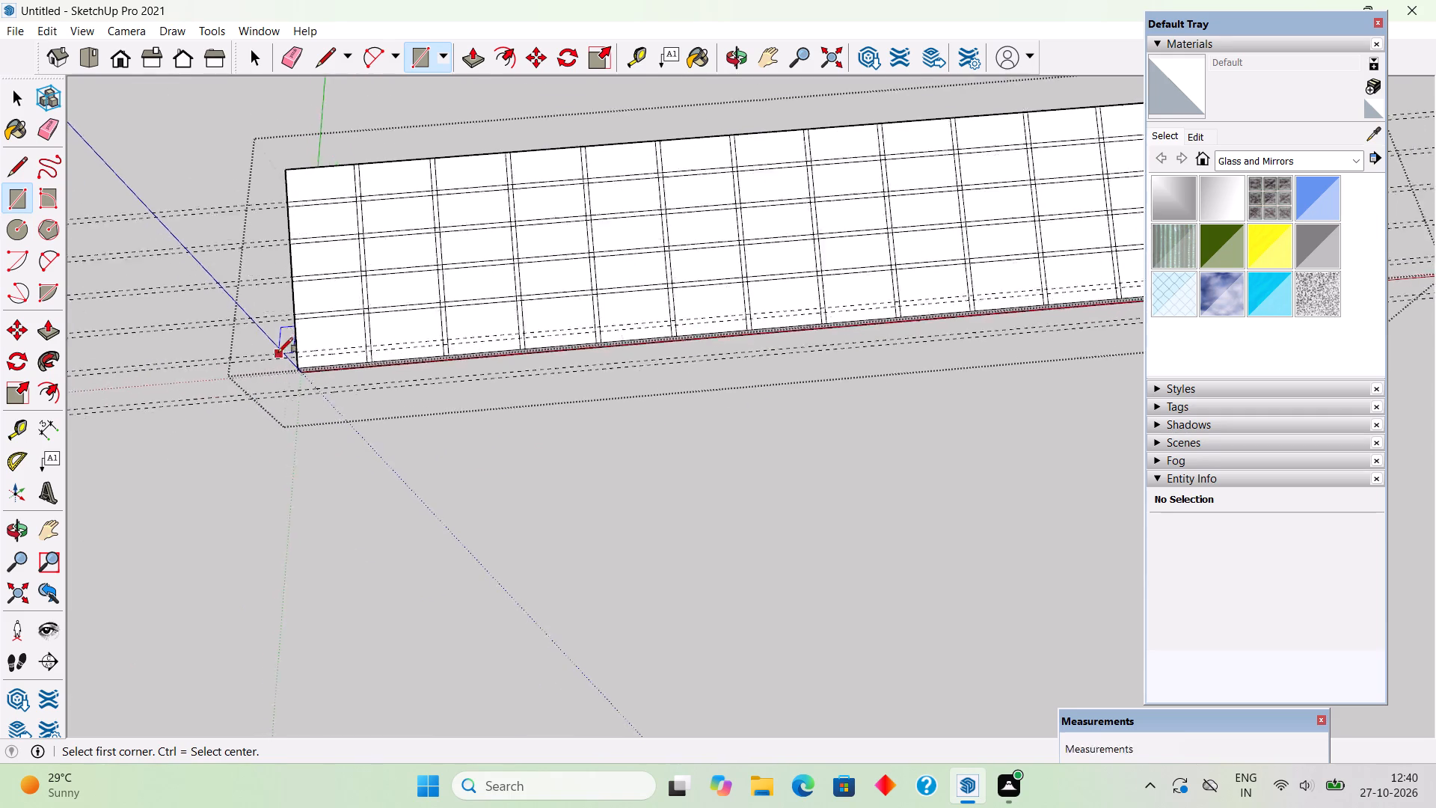
{"action": "scroll", "coordinate": [278, 352], "scroll_direction": "up", "scroll_amount": 7}
{"action": "left_click", "coordinate": [293, 355]}
{"action": "scroll", "coordinate": [289, 356], "scroll_direction": "down", "scroll_amount": 9}
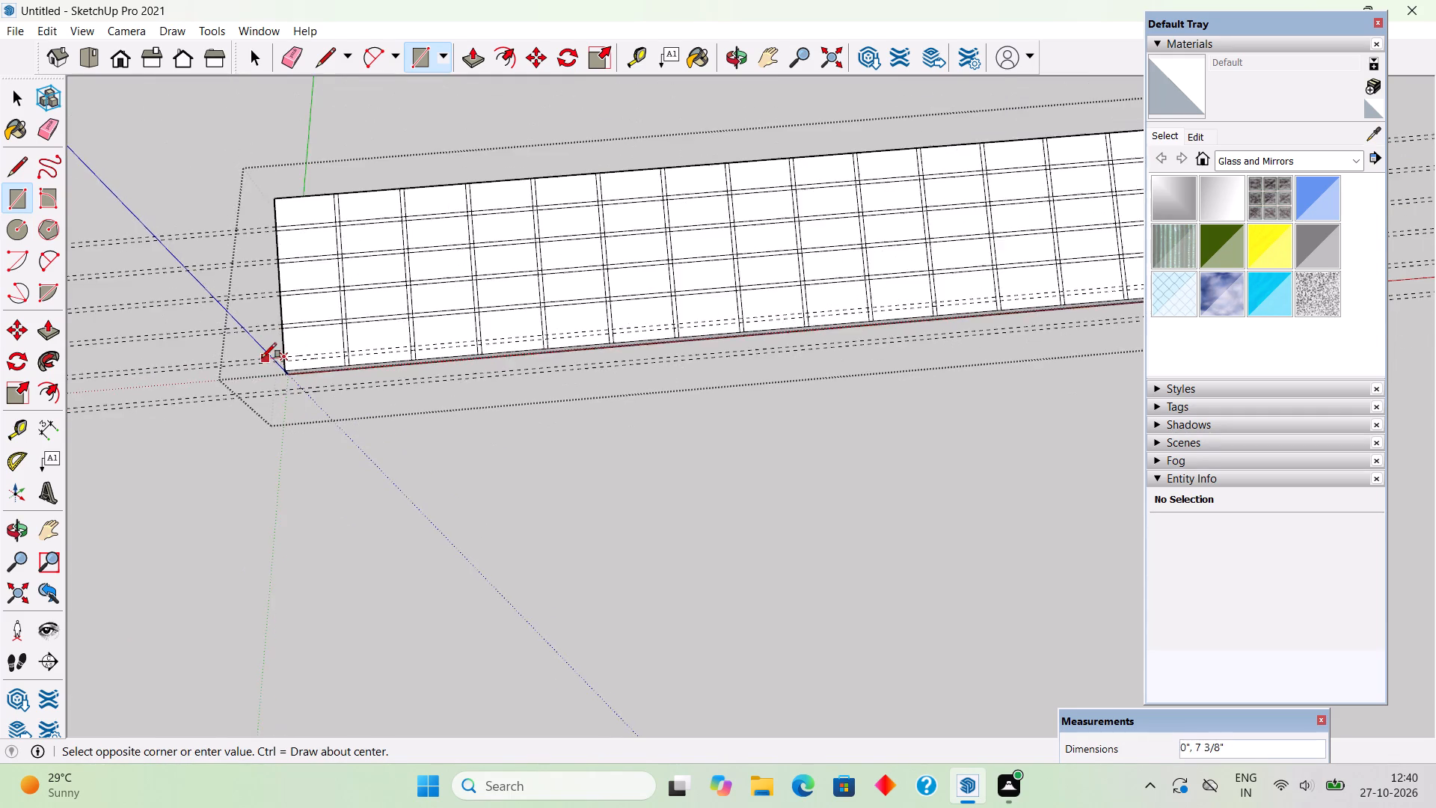
{"action": "scroll", "coordinate": [262, 358], "scroll_direction": "down", "scroll_amount": 7}
{"action": "scroll", "coordinate": [917, 305], "scroll_direction": "up", "scroll_amount": 8}
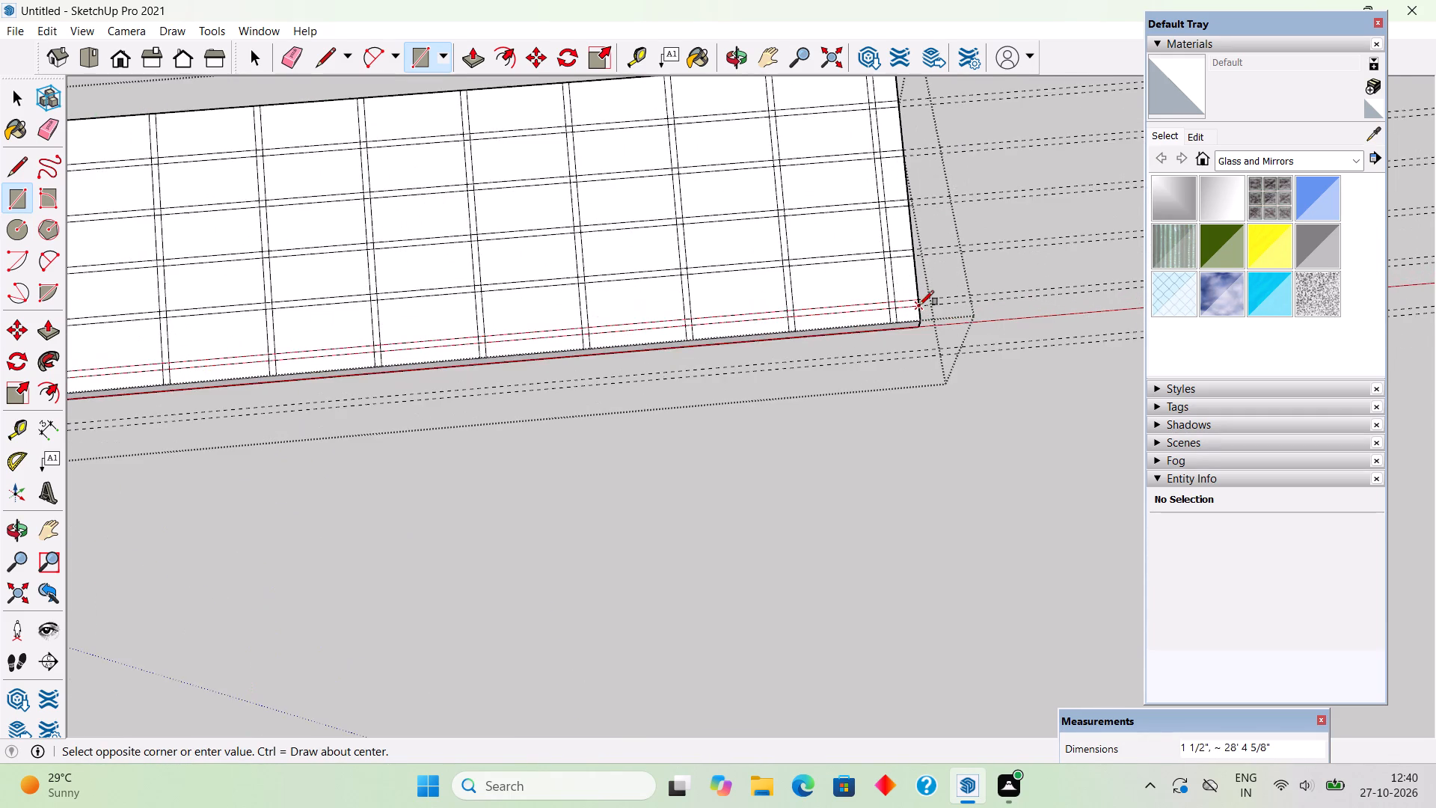
{"action": "scroll", "coordinate": [919, 305], "scroll_direction": "up", "scroll_amount": 4}
{"action": "left_click", "coordinate": [919, 305]}
{"action": "key", "text": "space"}
Push/Pull the narrow corner cell at the roof's lower edge, beside the origin, outward by 2".
{"action": "scroll", "coordinate": [919, 305], "scroll_direction": "down", "scroll_amount": 6}
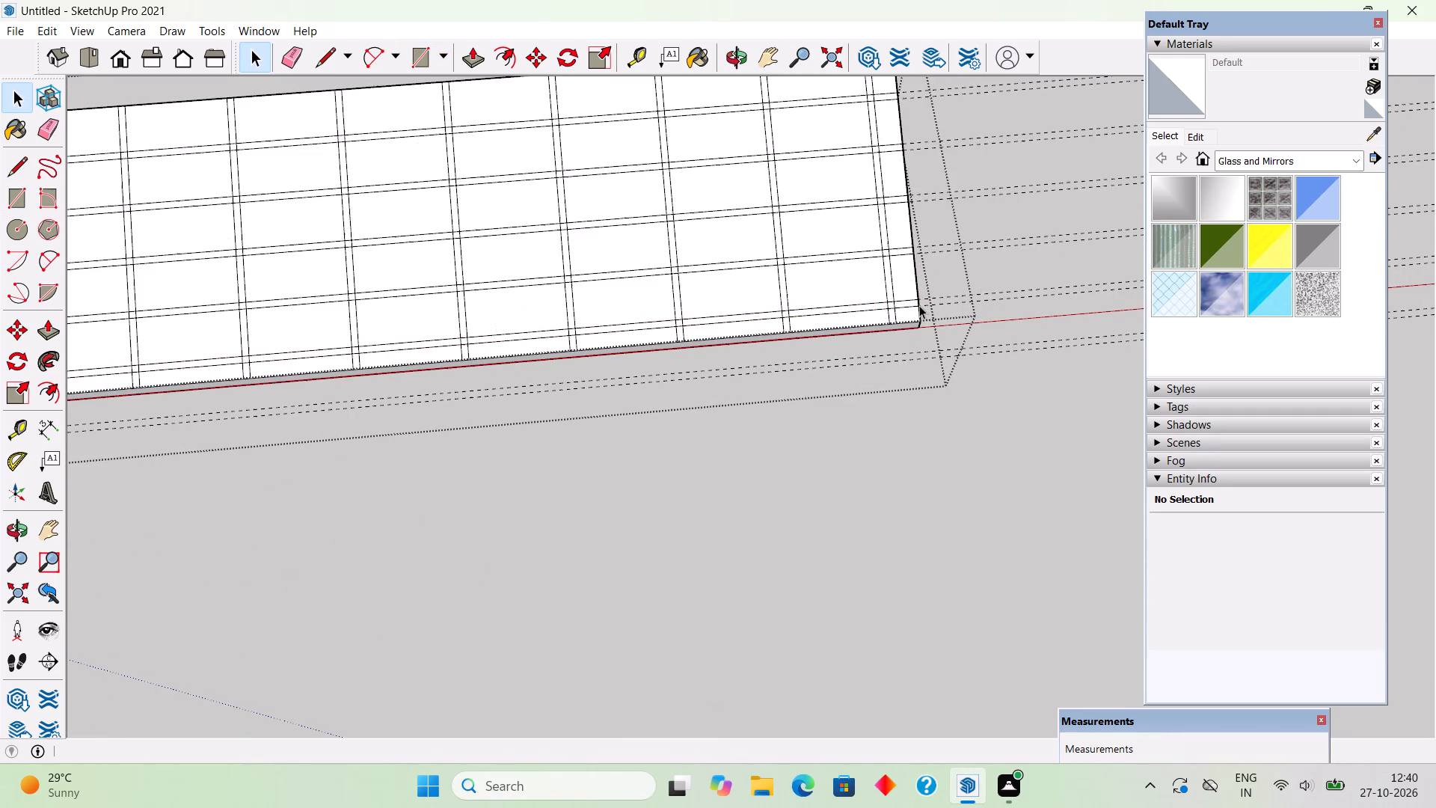
{"action": "scroll", "coordinate": [919, 305], "scroll_direction": "down", "scroll_amount": 4}
{"action": "scroll", "coordinate": [461, 397], "scroll_direction": "down", "scroll_amount": 8}
{"action": "scroll", "coordinate": [240, 419], "scroll_direction": "up", "scroll_amount": 1}
{"action": "middle_click_drag", "start_coordinate": [172, 385], "coordinate": [248, 301]}
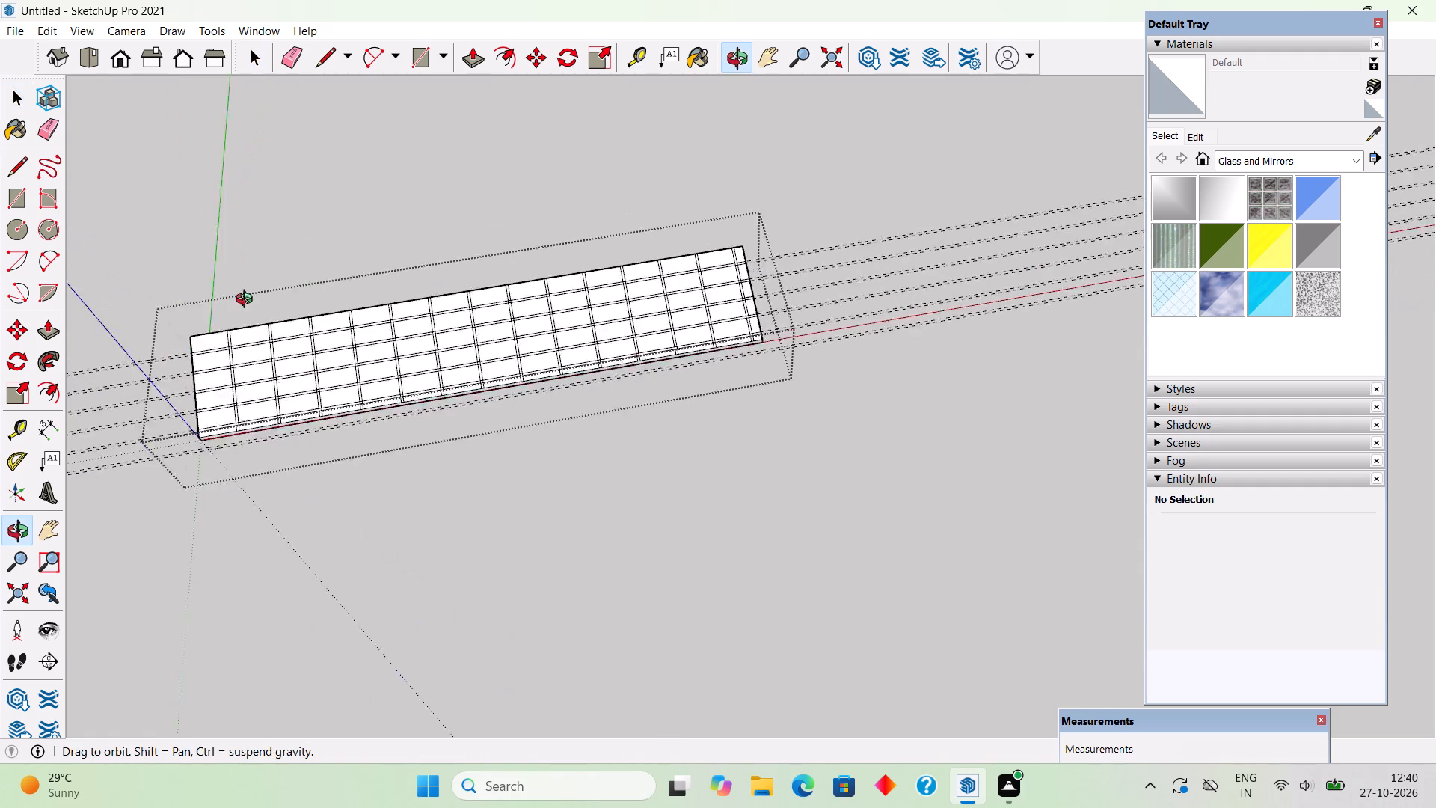
{"action": "middle_click_drag", "start_coordinate": [248, 301], "coordinate": [352, 280]}
{"action": "scroll", "coordinate": [352, 279], "scroll_direction": "down", "scroll_amount": 6}
{"action": "scroll", "coordinate": [187, 505], "scroll_direction": "up", "scroll_amount": 18}
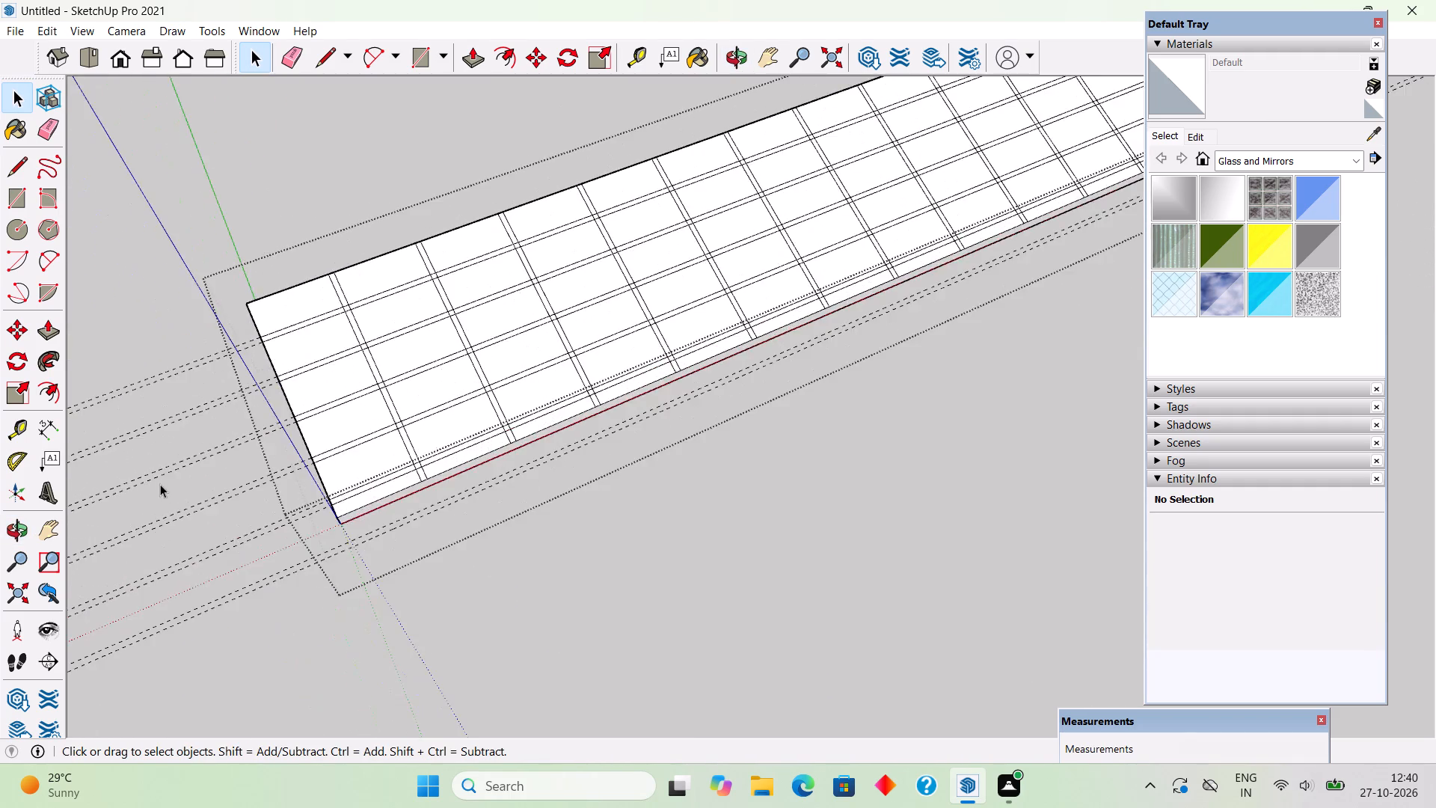
{"action": "middle_click_drag", "start_coordinate": [224, 468], "coordinate": [339, 442]}
{"action": "scroll", "coordinate": [304, 549], "scroll_direction": "up", "scroll_amount": 6}
{"action": "scroll", "coordinate": [406, 607], "scroll_direction": "up", "scroll_amount": 4}
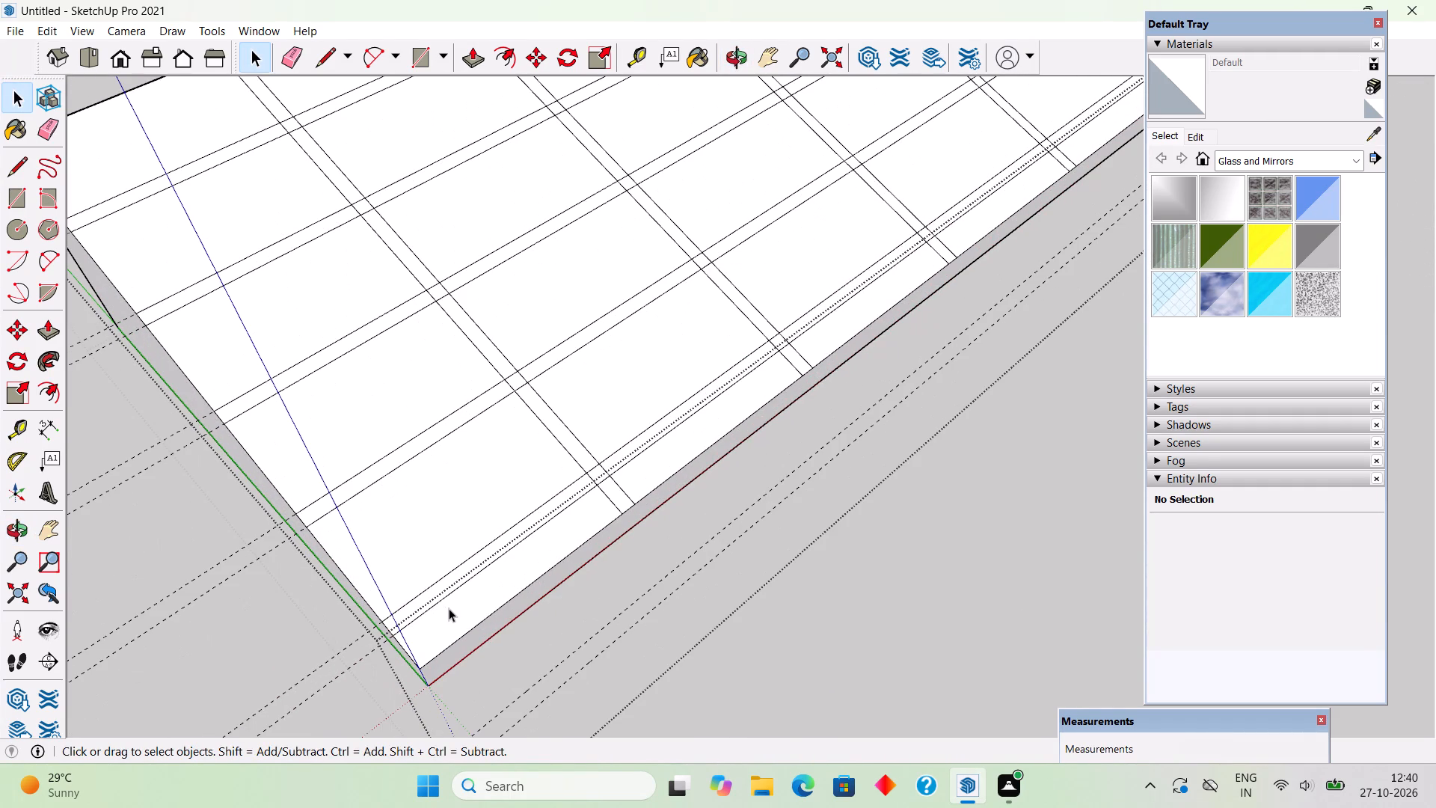
{"action": "left_click", "coordinate": [449, 608]}
{"action": "key", "text": "p"}
{"action": "left_click", "coordinate": [449, 608]}
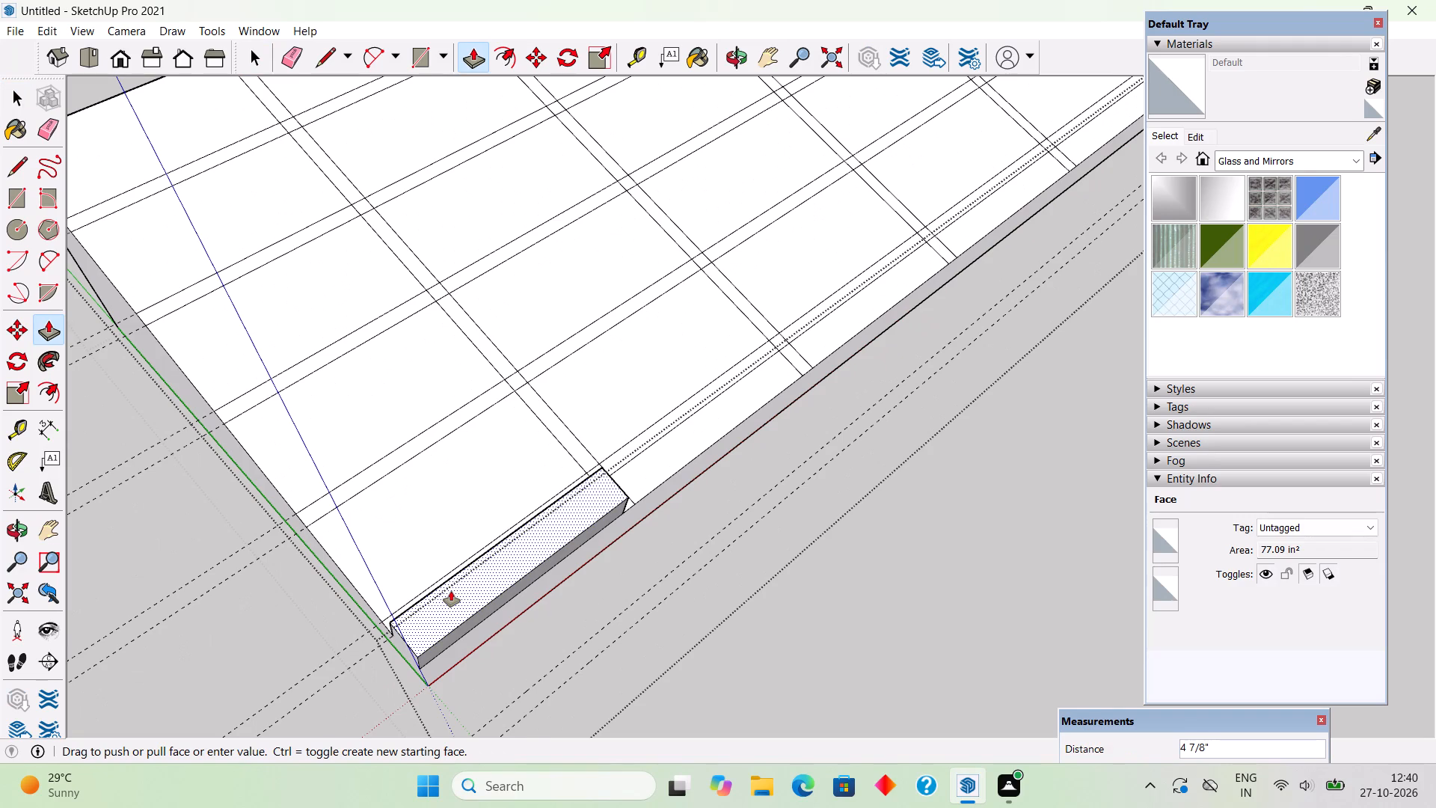
{"action": "type", "text": "2\""}
{"action": "key", "text": "Return"}
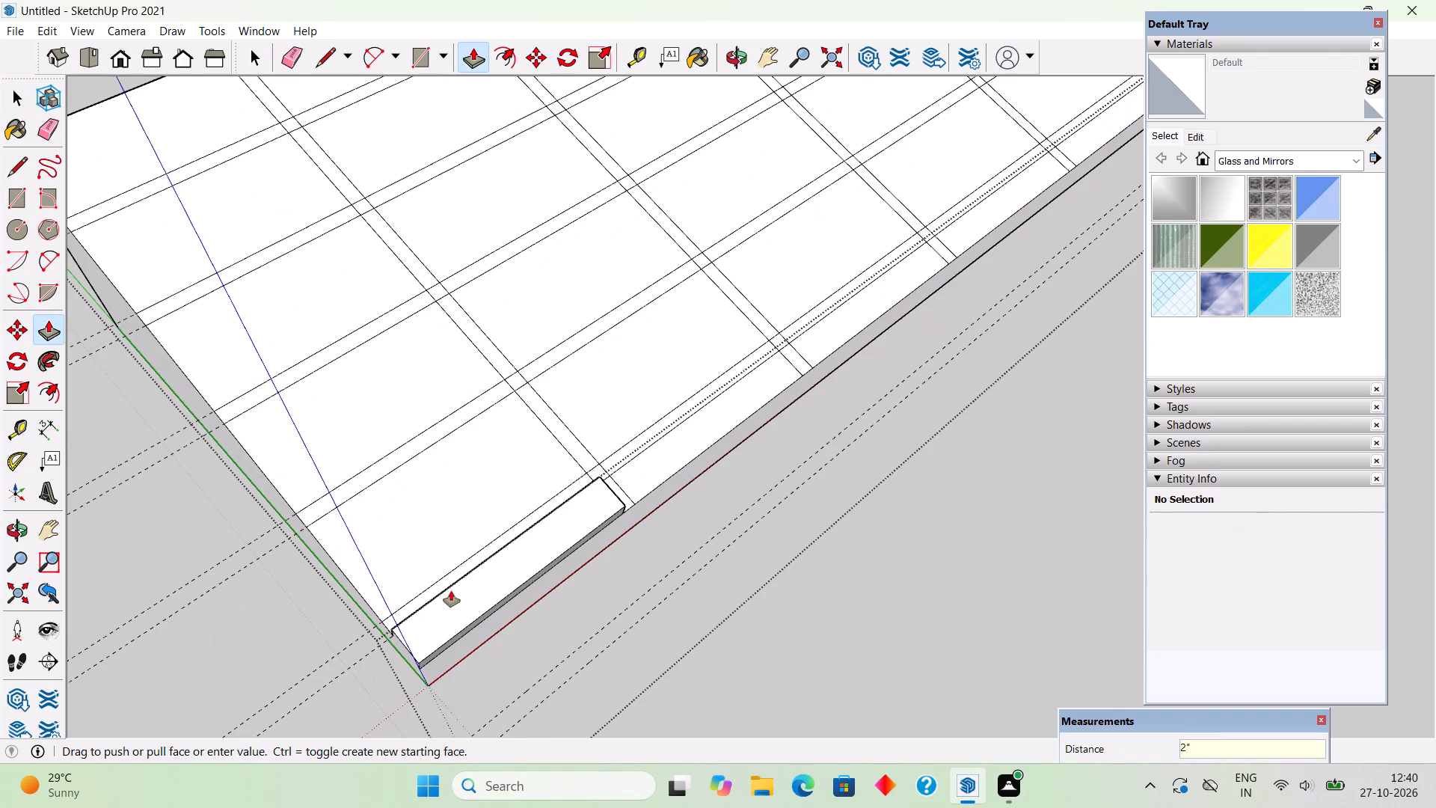
Push the raised corner cell's top face back toward the roof by 0.5".
{"action": "middle_click_drag", "start_coordinate": [441, 604], "coordinate": [544, 326]}
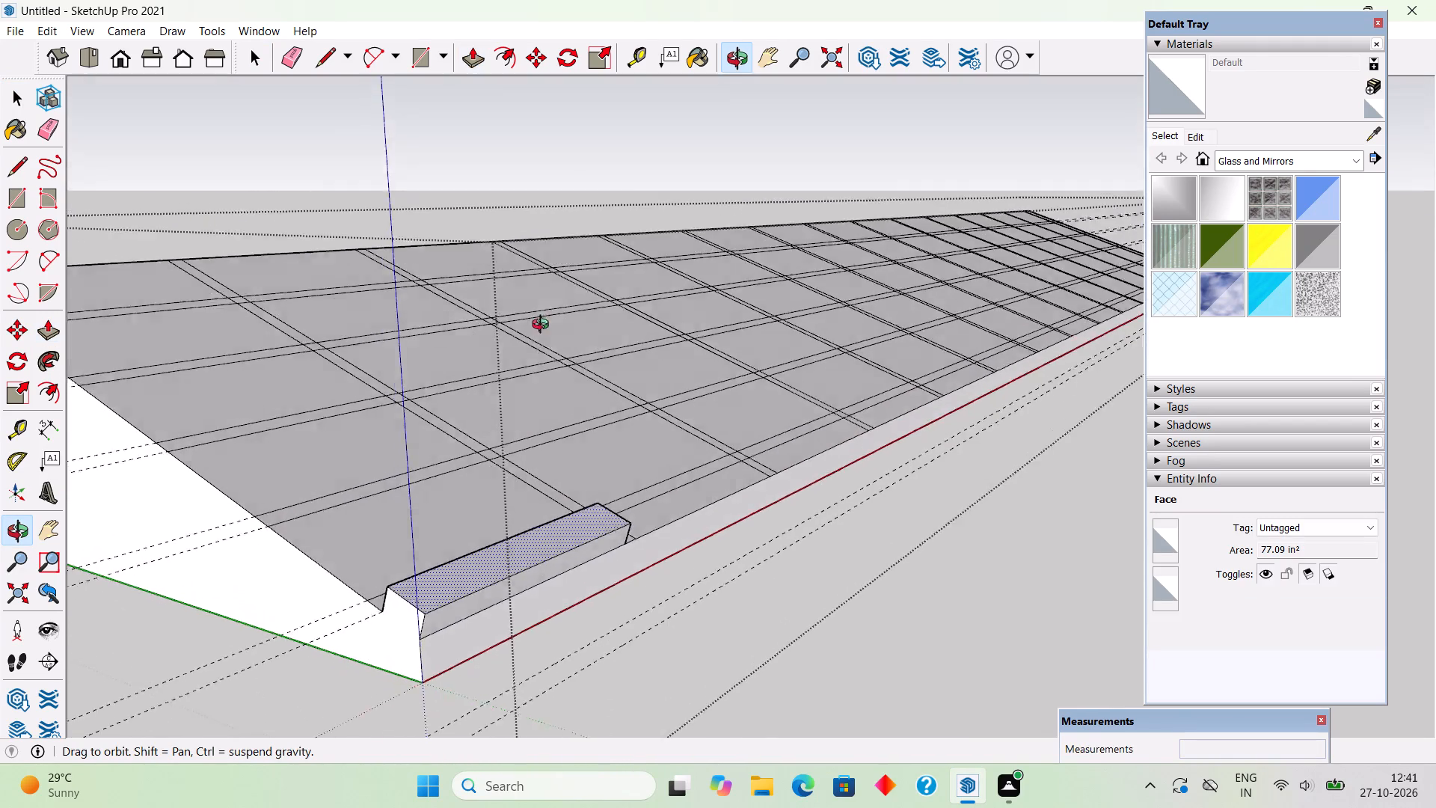
{"action": "middle_click_drag", "start_coordinate": [544, 326], "coordinate": [530, 310]}
{"action": "left_click", "coordinate": [518, 536]}
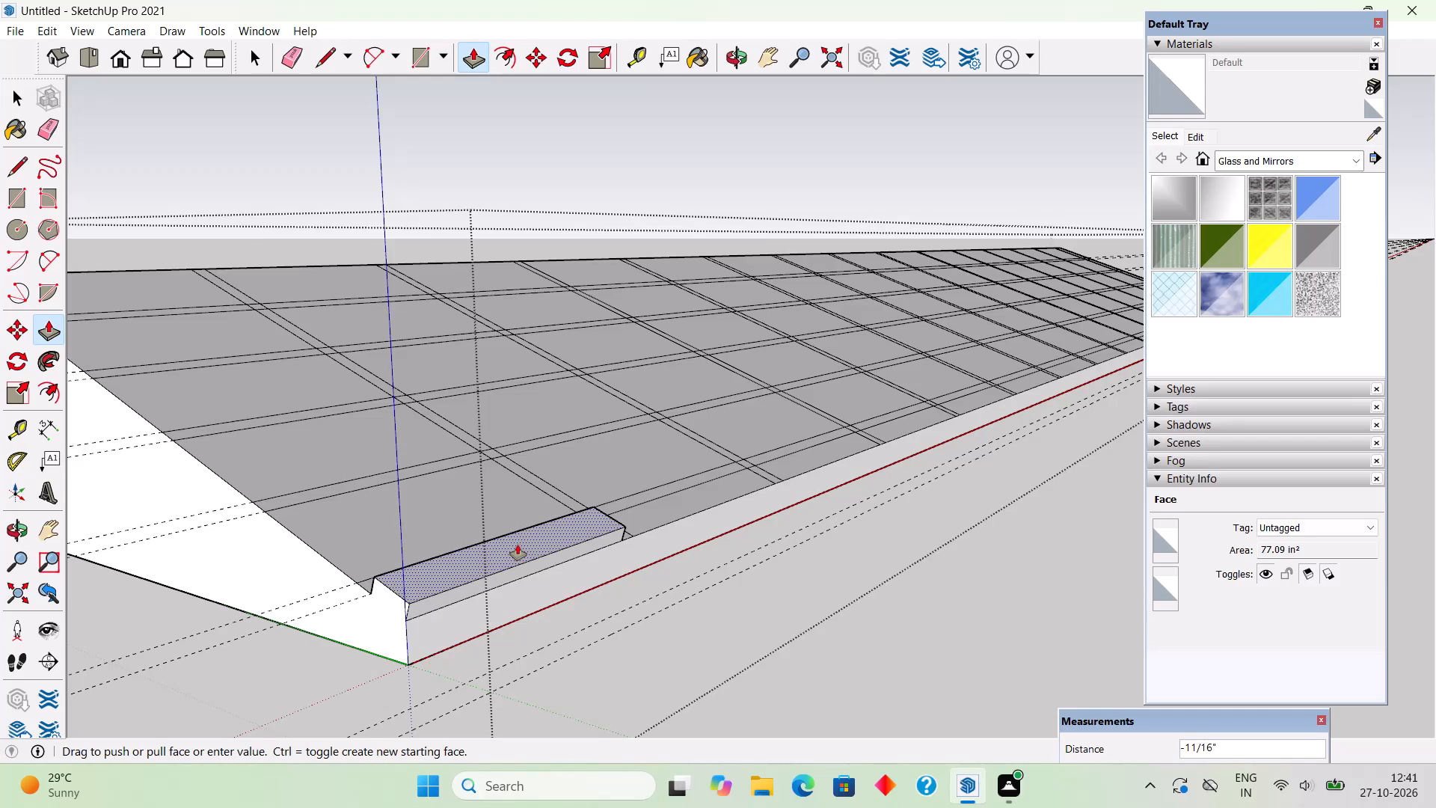
{"action": "type", "text": ".5\""}
{"action": "key", "text": "Return"}
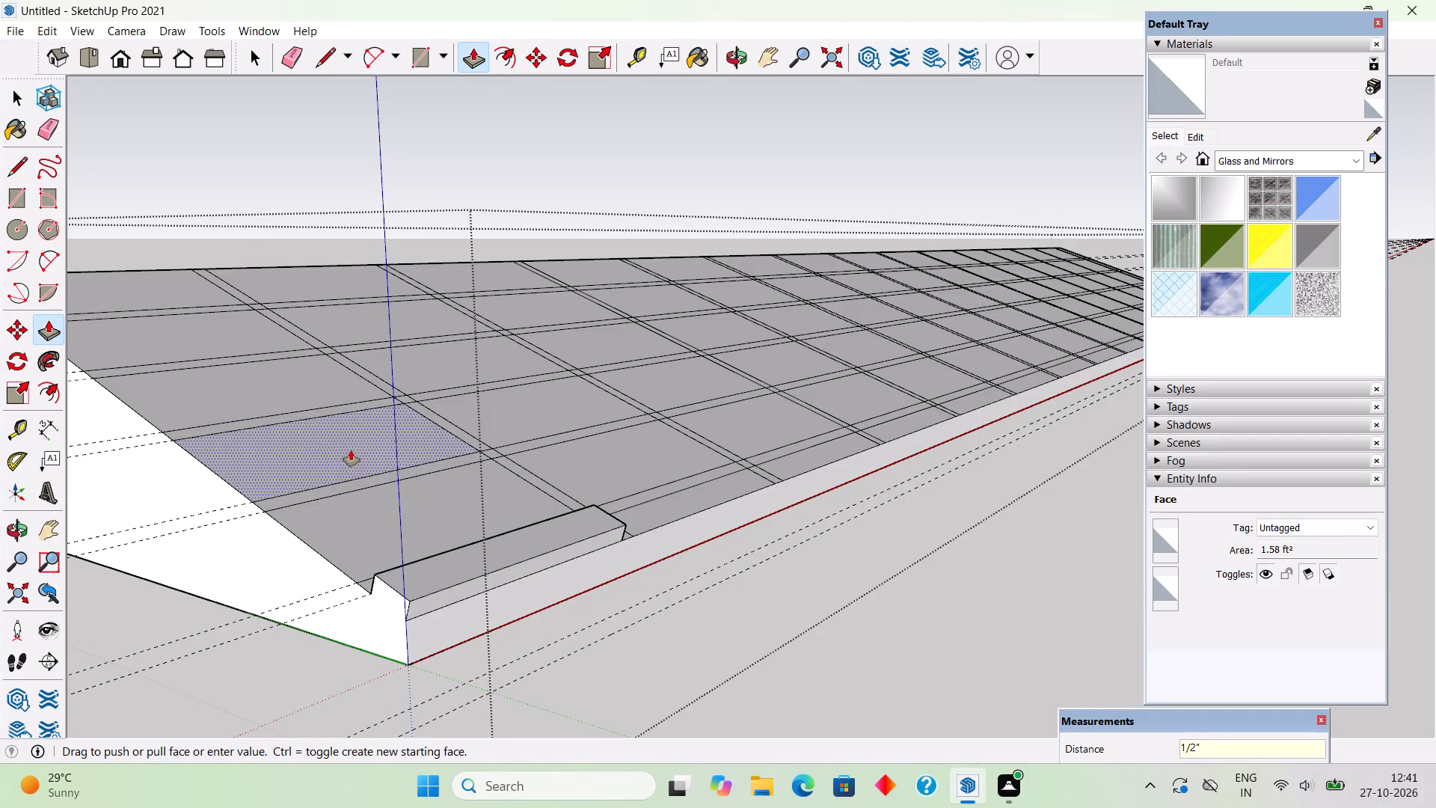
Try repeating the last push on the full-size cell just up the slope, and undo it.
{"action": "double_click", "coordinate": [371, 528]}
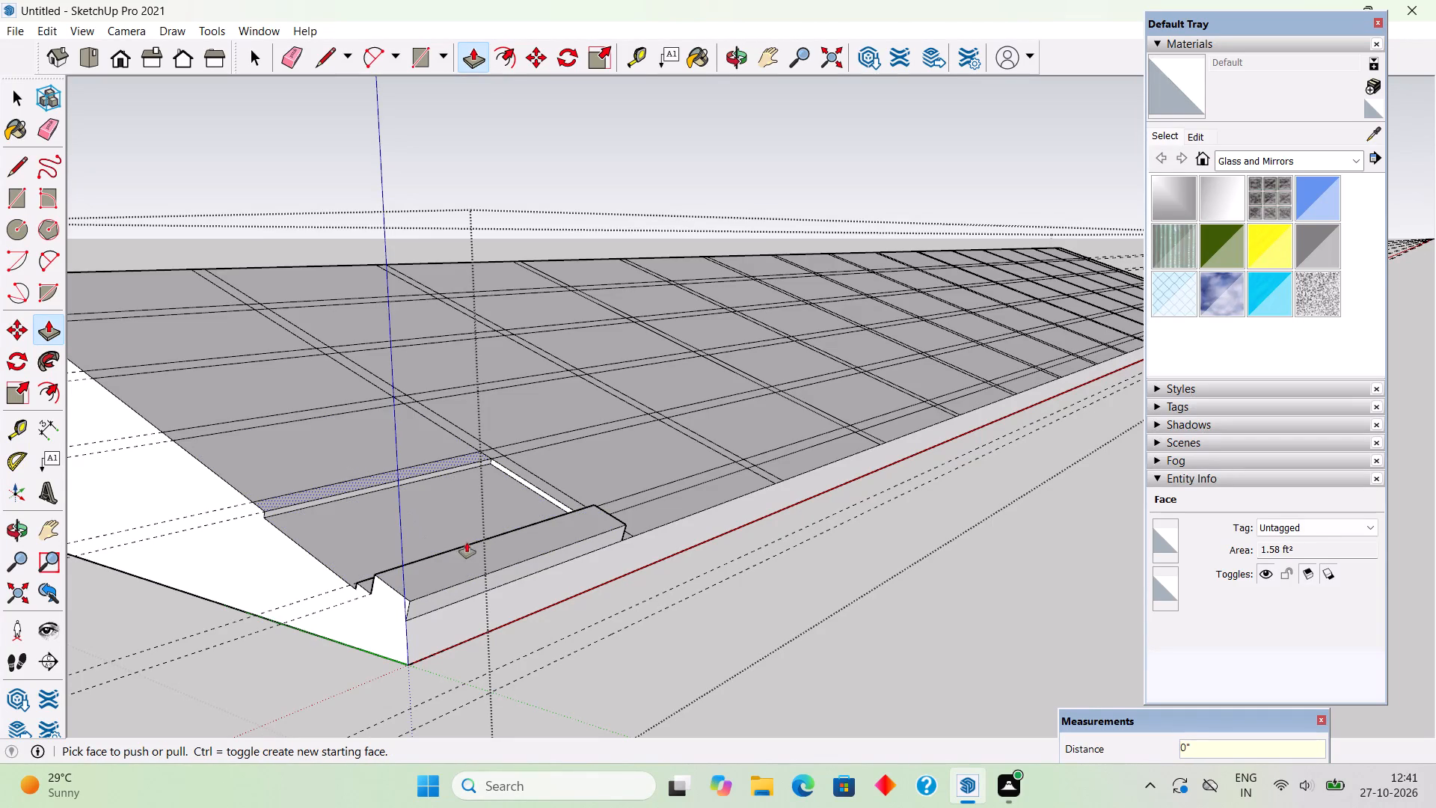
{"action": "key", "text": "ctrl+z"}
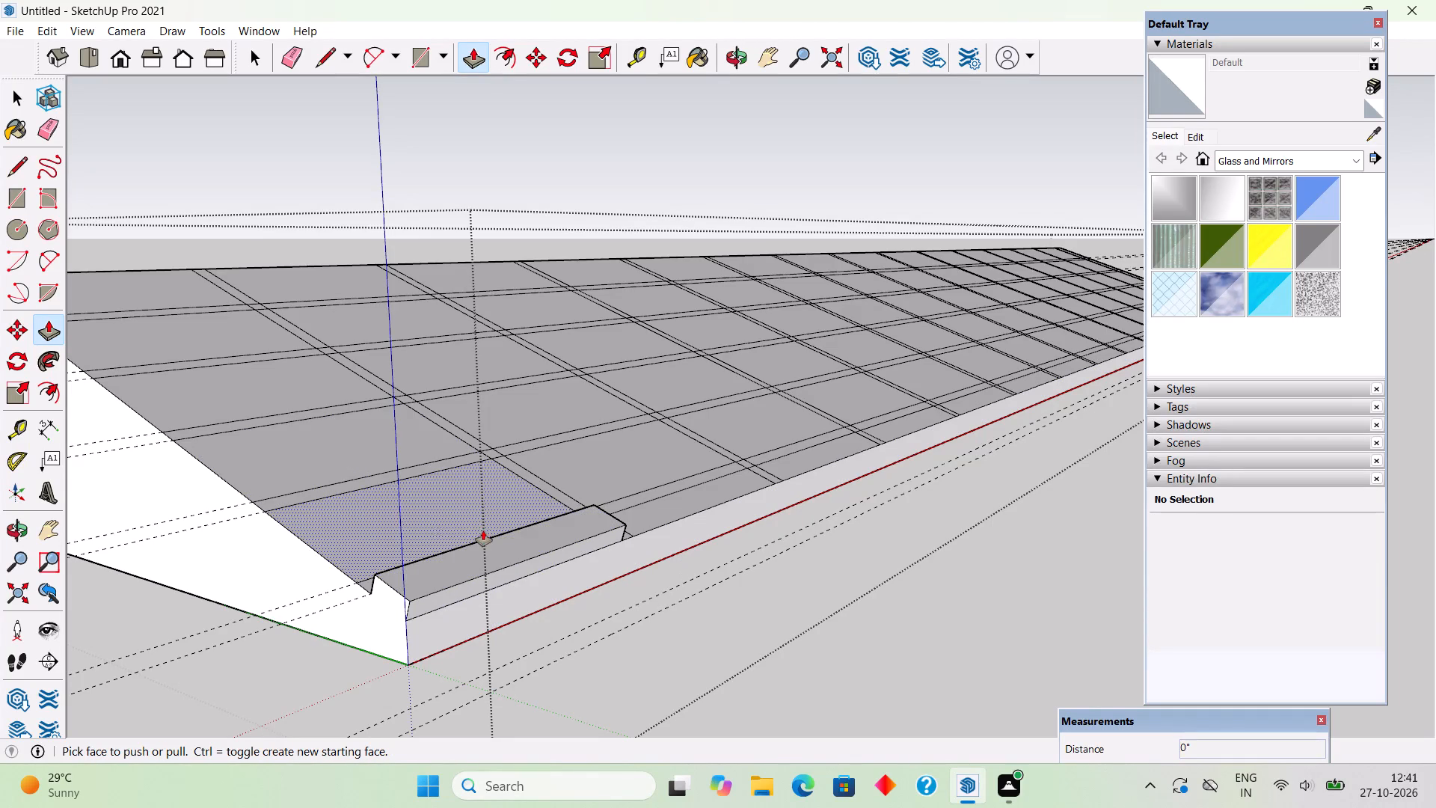
Raise the five full-size cells of the first column by 1 1/2", working up the slope to the upper edge.
{"action": "left_click", "coordinate": [436, 524]}
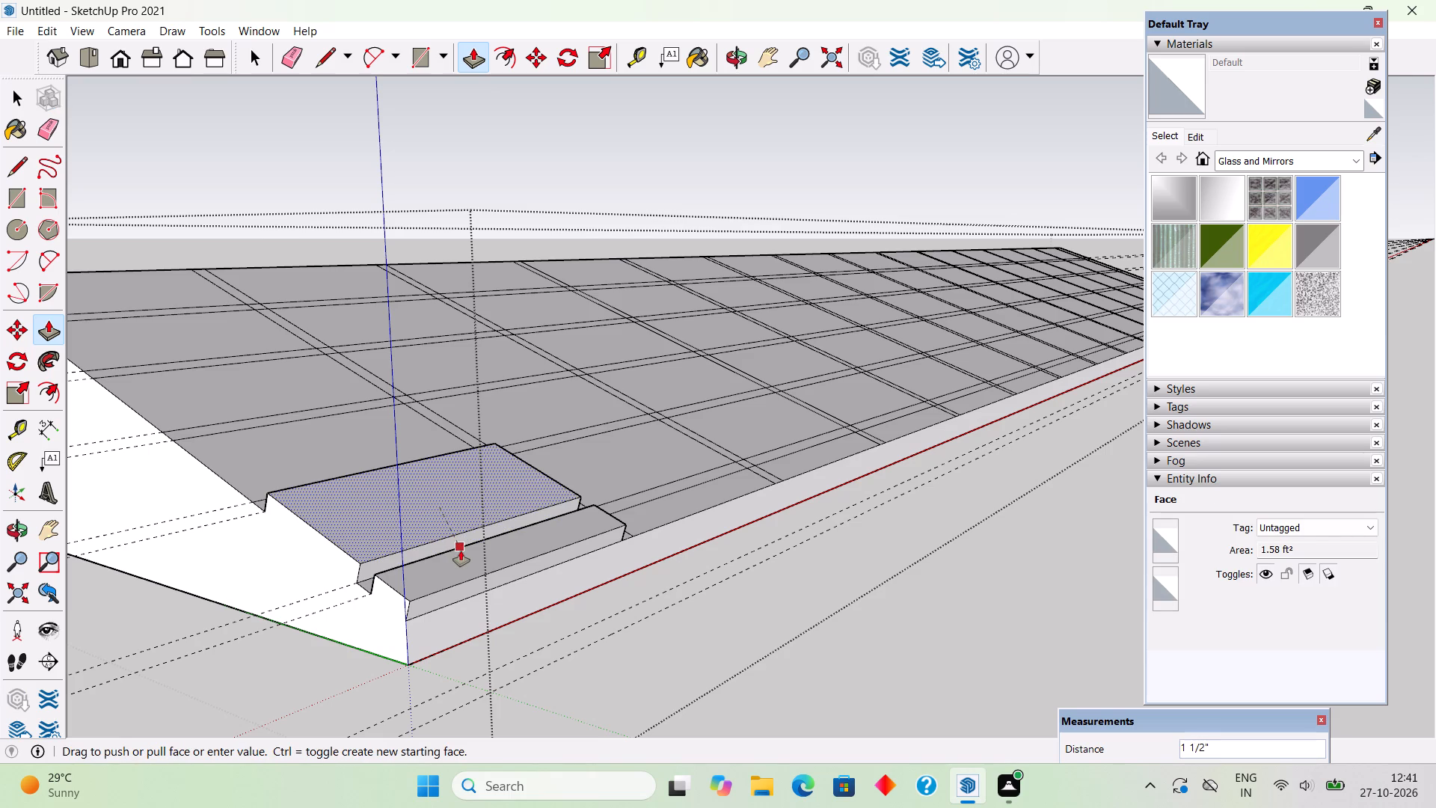
{"action": "left_click", "coordinate": [461, 551]}
{"action": "middle_click_drag", "start_coordinate": [516, 521], "coordinate": [418, 563]}
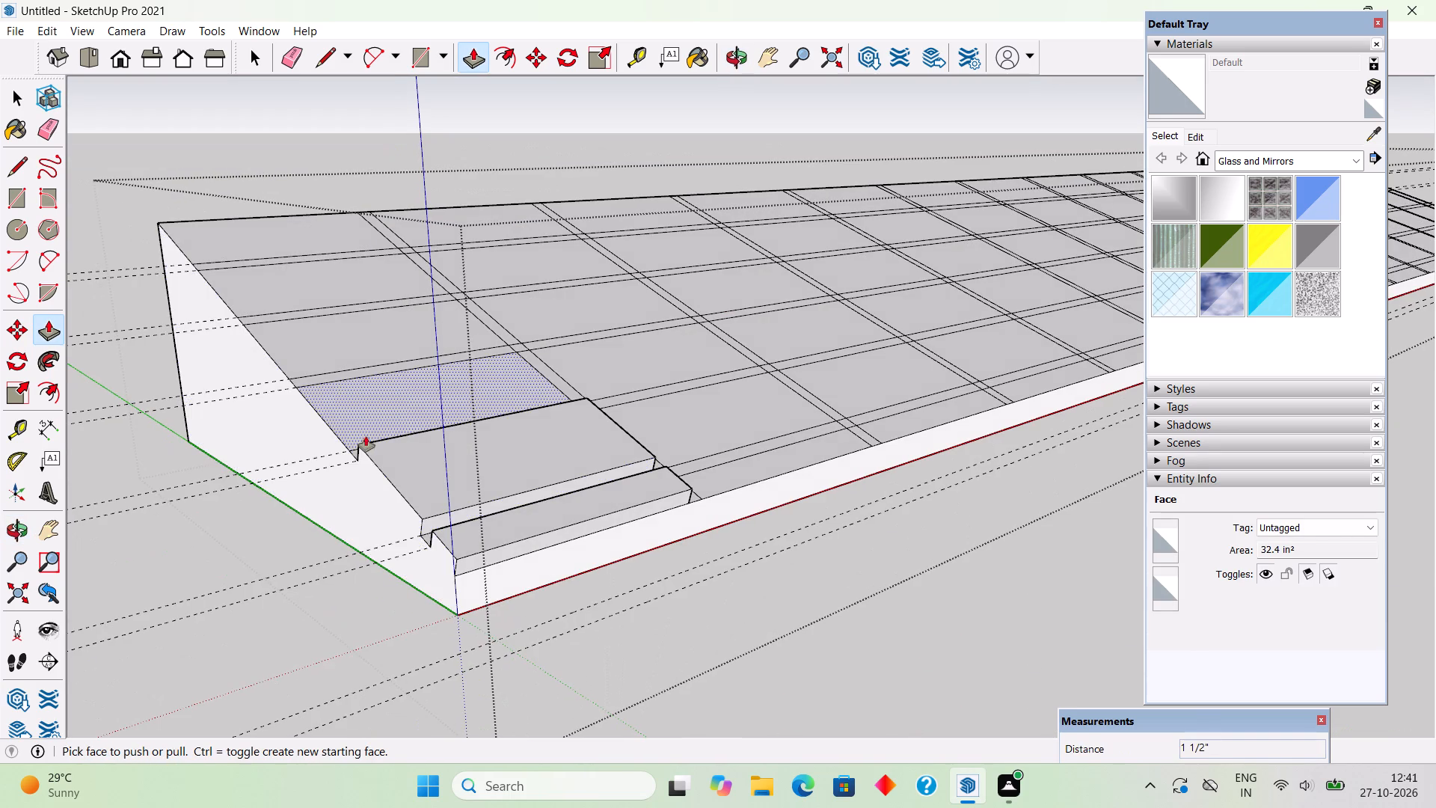
{"action": "double_click", "coordinate": [366, 413]}
{"action": "double_click", "coordinate": [316, 325]}
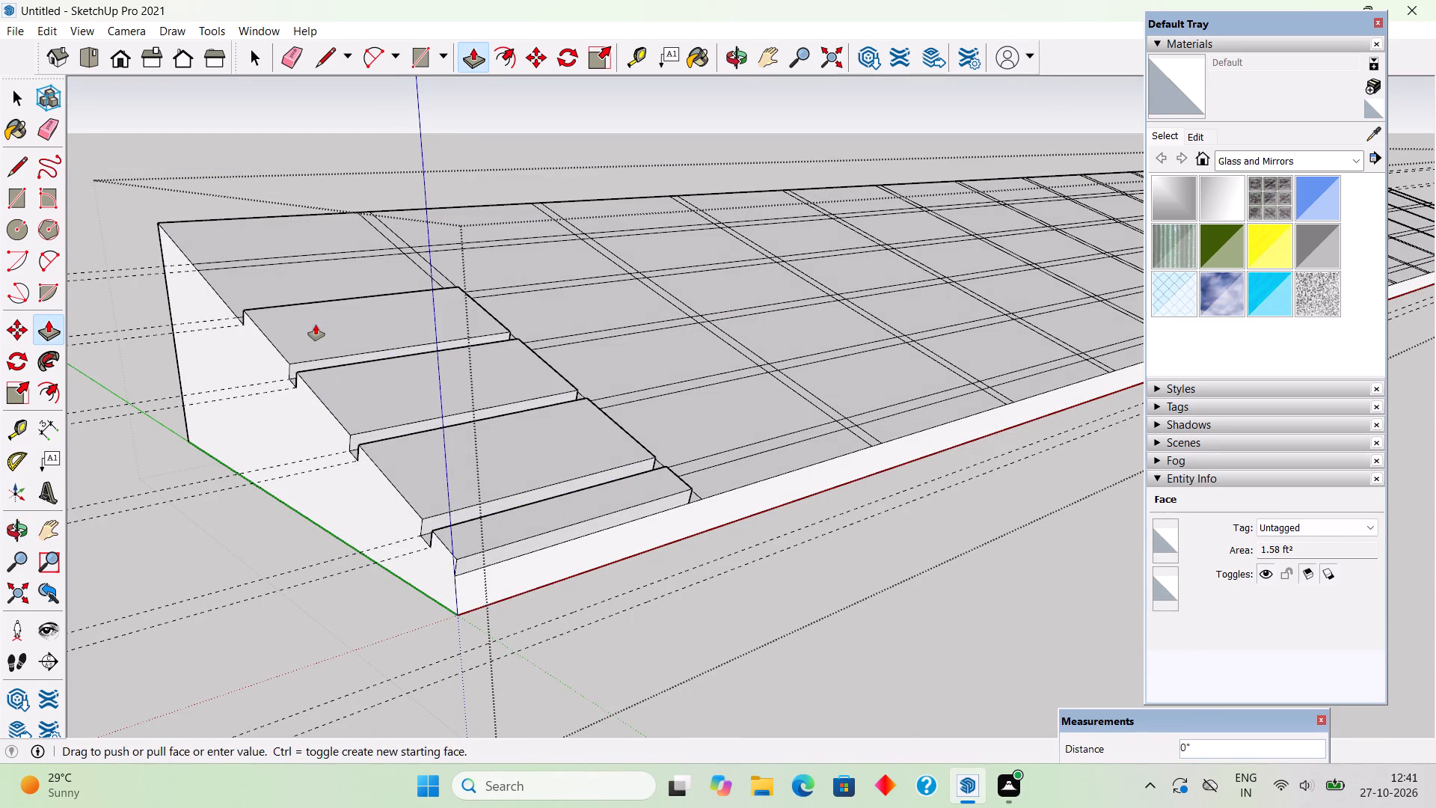
{"action": "double_click", "coordinate": [279, 273]}
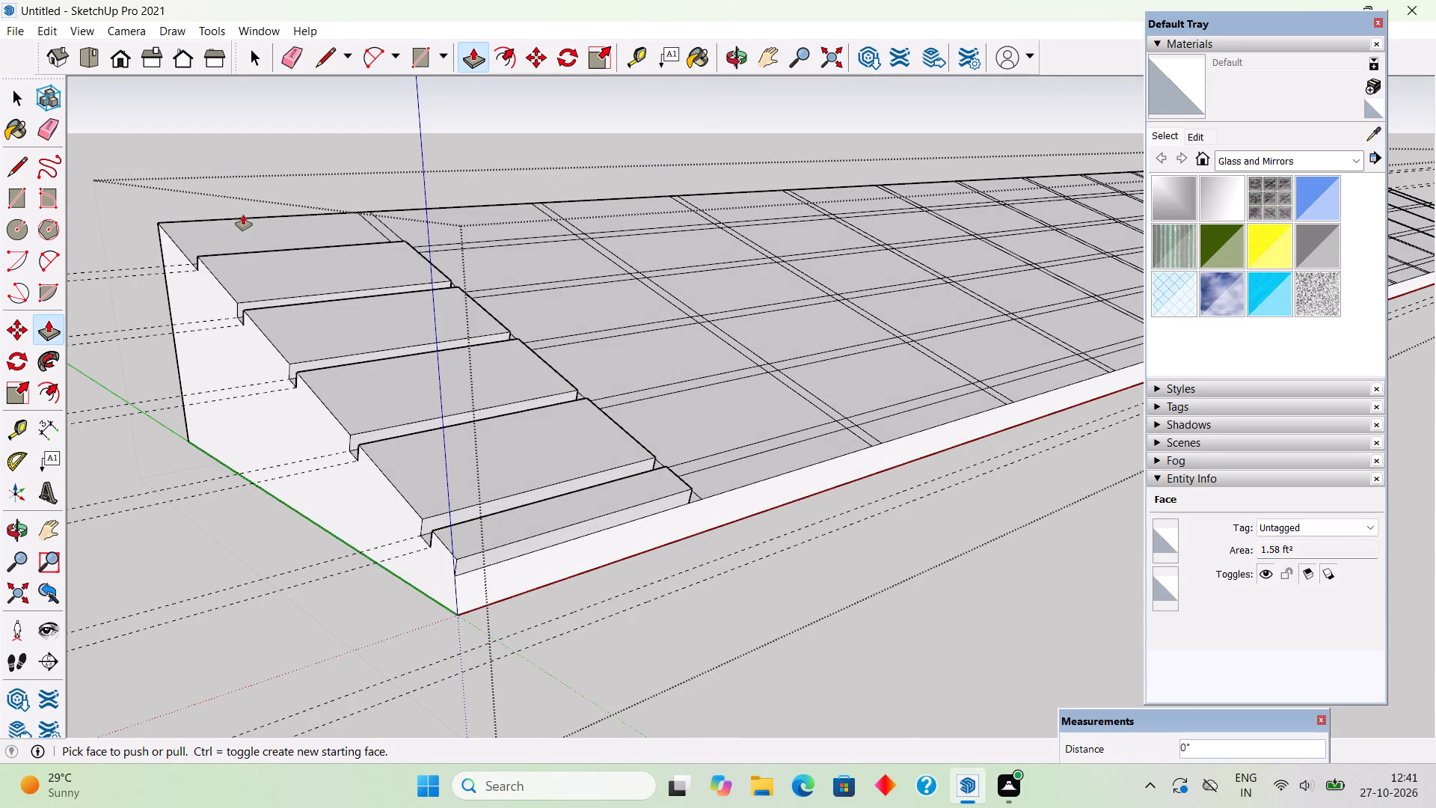
{"action": "double_click", "coordinate": [246, 225]}
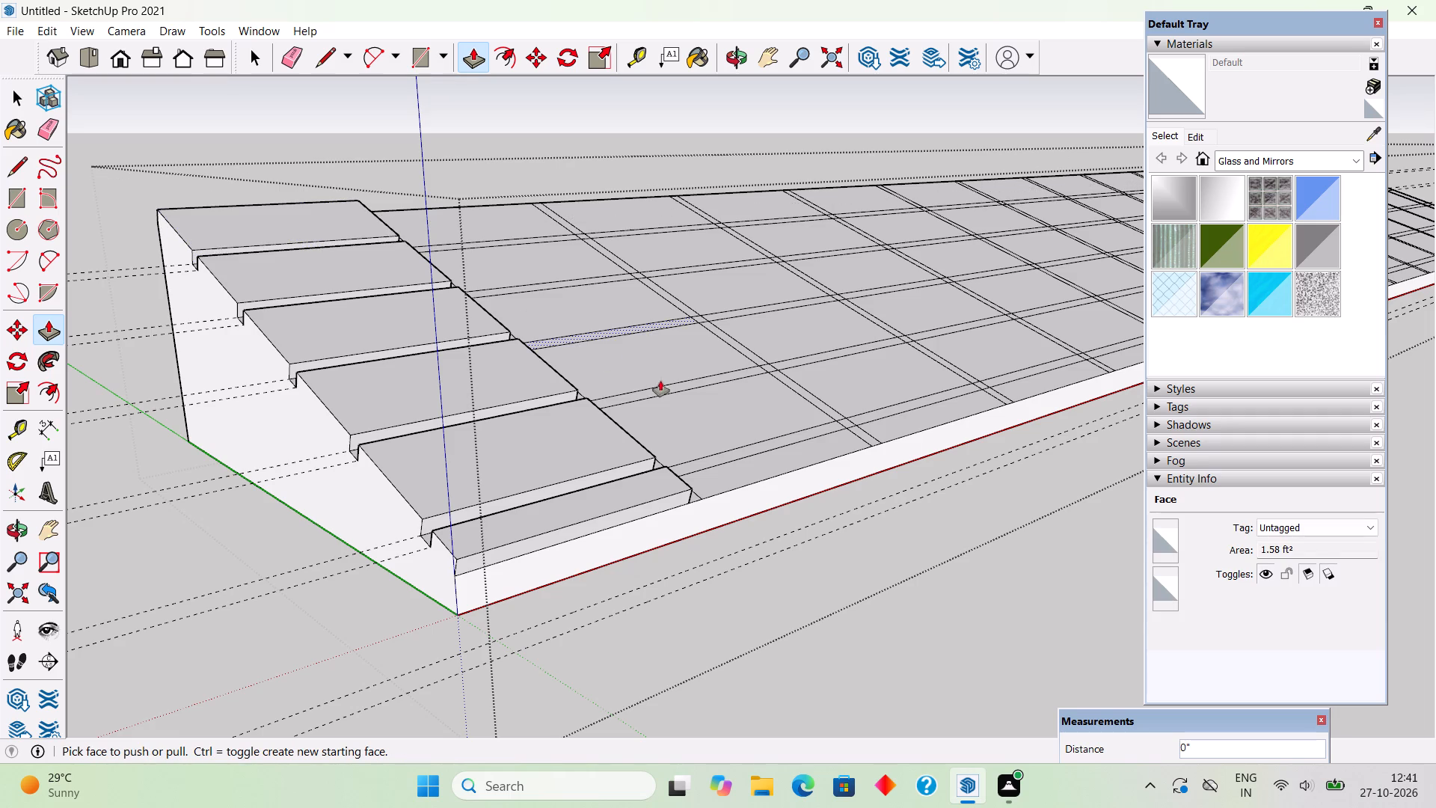
Raise all six cells of the second column by 1 1/2", from the upper edge down to the narrow lower cell.
{"action": "scroll", "coordinate": [436, 549], "scroll_direction": "down", "scroll_amount": 14}
{"action": "scroll", "coordinate": [494, 407], "scroll_direction": "up", "scroll_amount": 5}
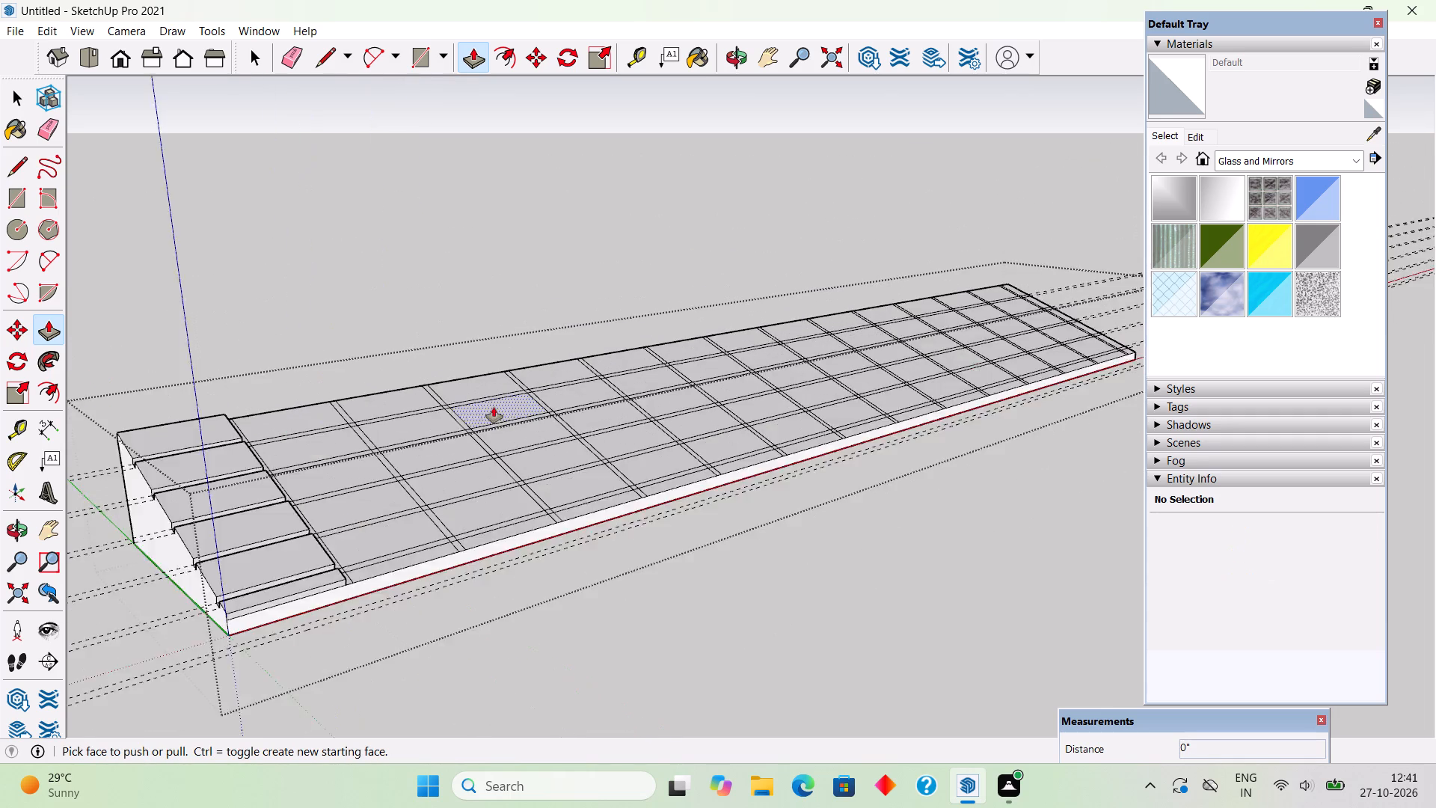
{"action": "scroll", "coordinate": [500, 441], "scroll_direction": "up", "scroll_amount": 2}
{"action": "double_click", "coordinate": [242, 413]}
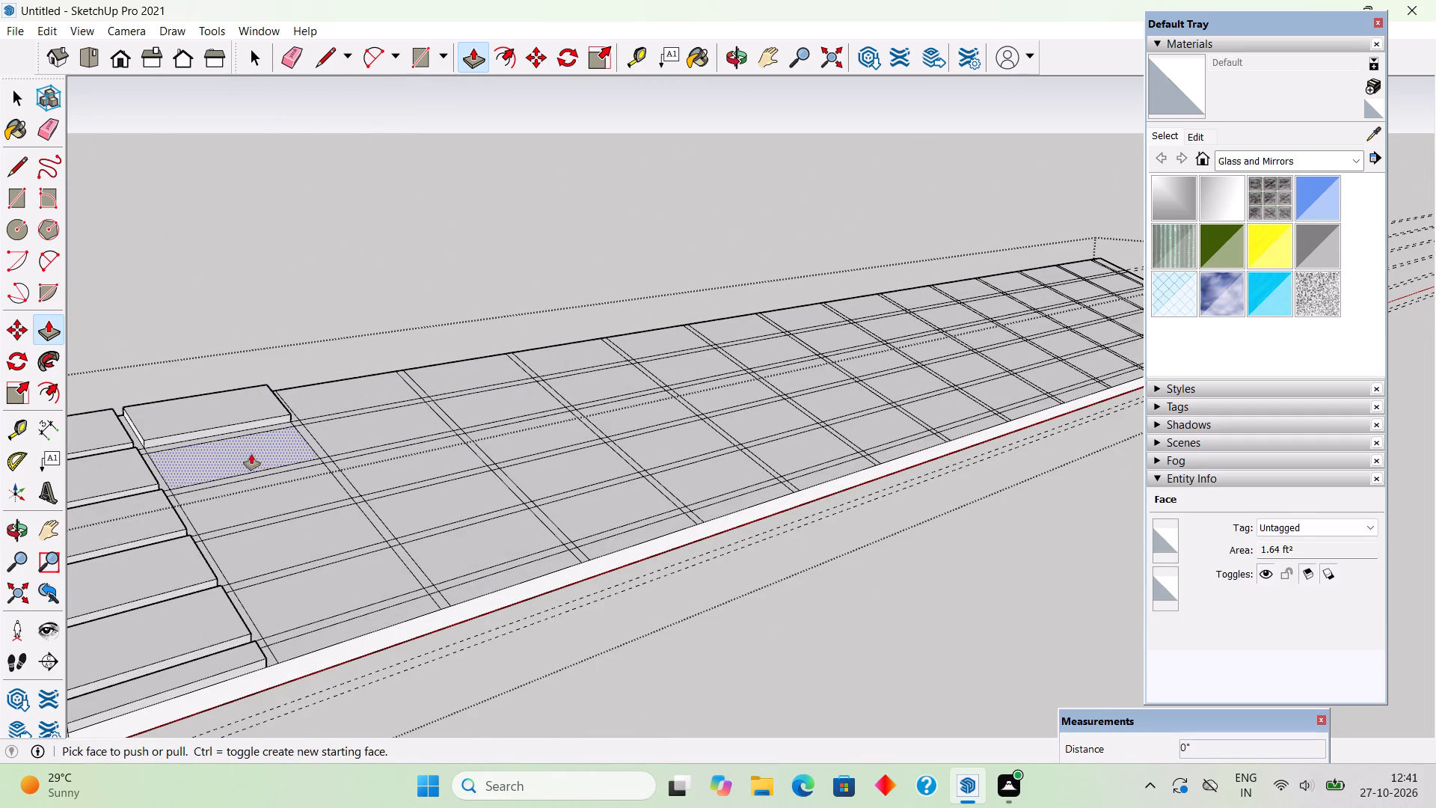
{"action": "double_click", "coordinate": [251, 454]}
{"action": "double_click", "coordinate": [265, 494]}
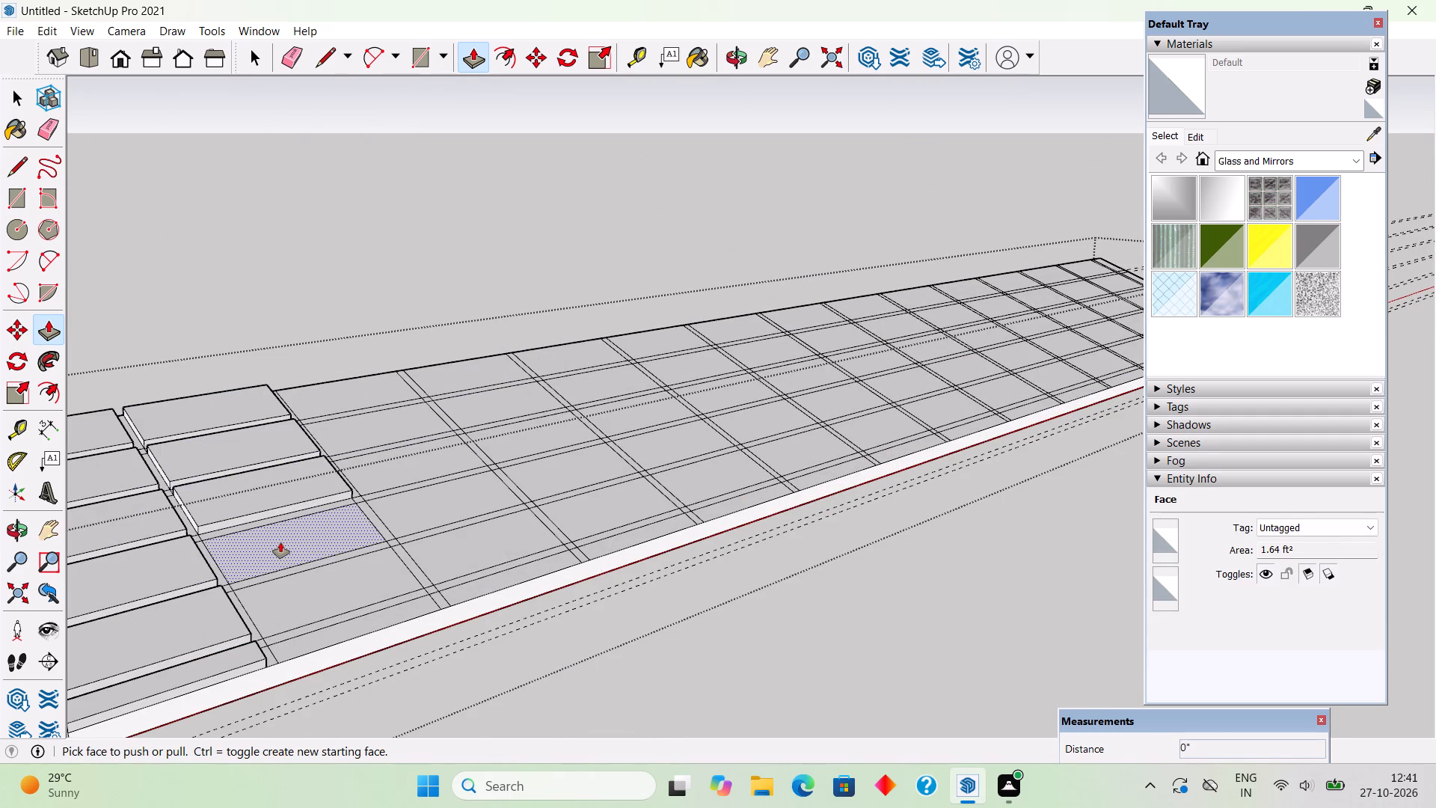
{"action": "left_click", "coordinate": [280, 542]}
{"action": "left_click", "coordinate": [280, 542]}
{"action": "double_click", "coordinate": [324, 605]}
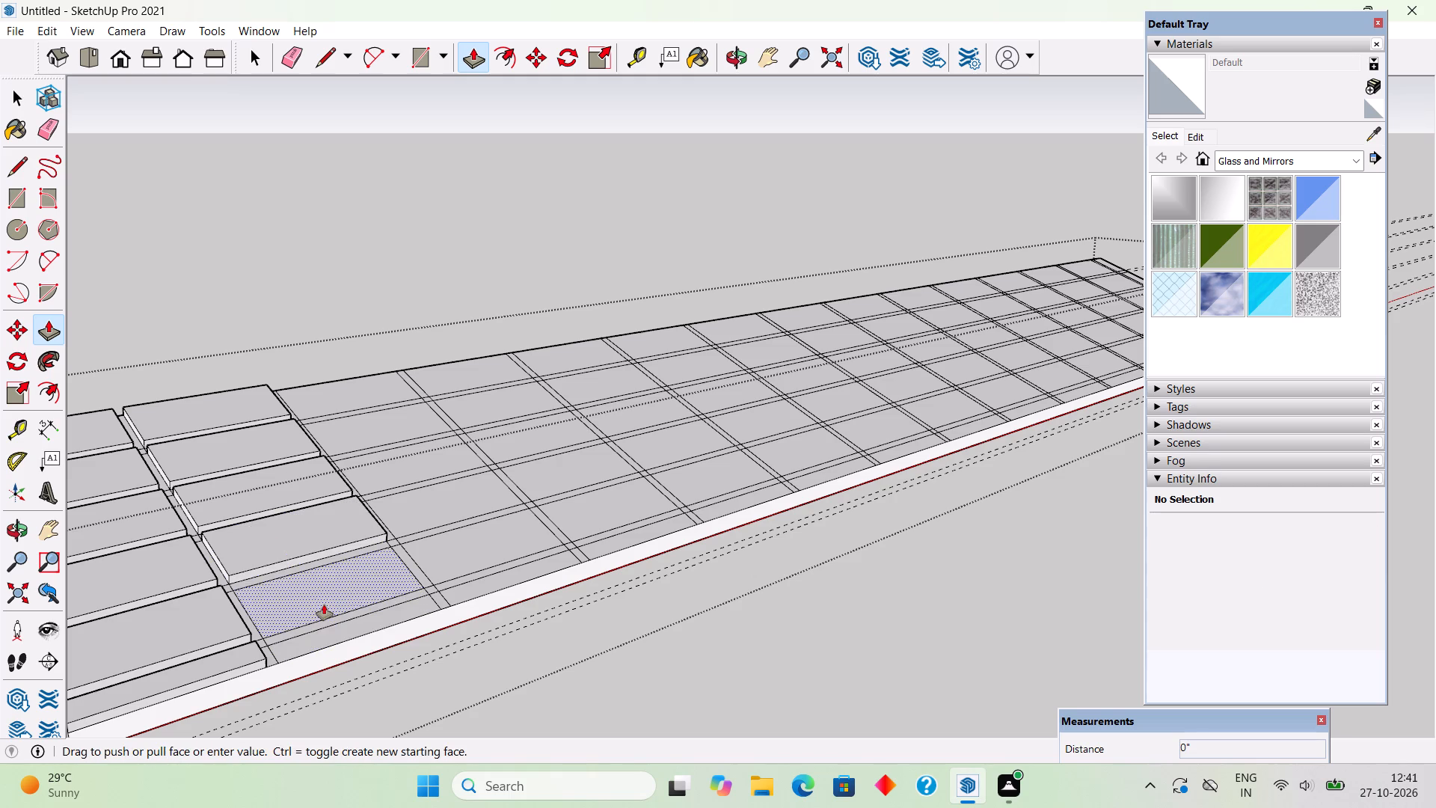
{"action": "double_click", "coordinate": [331, 631]}
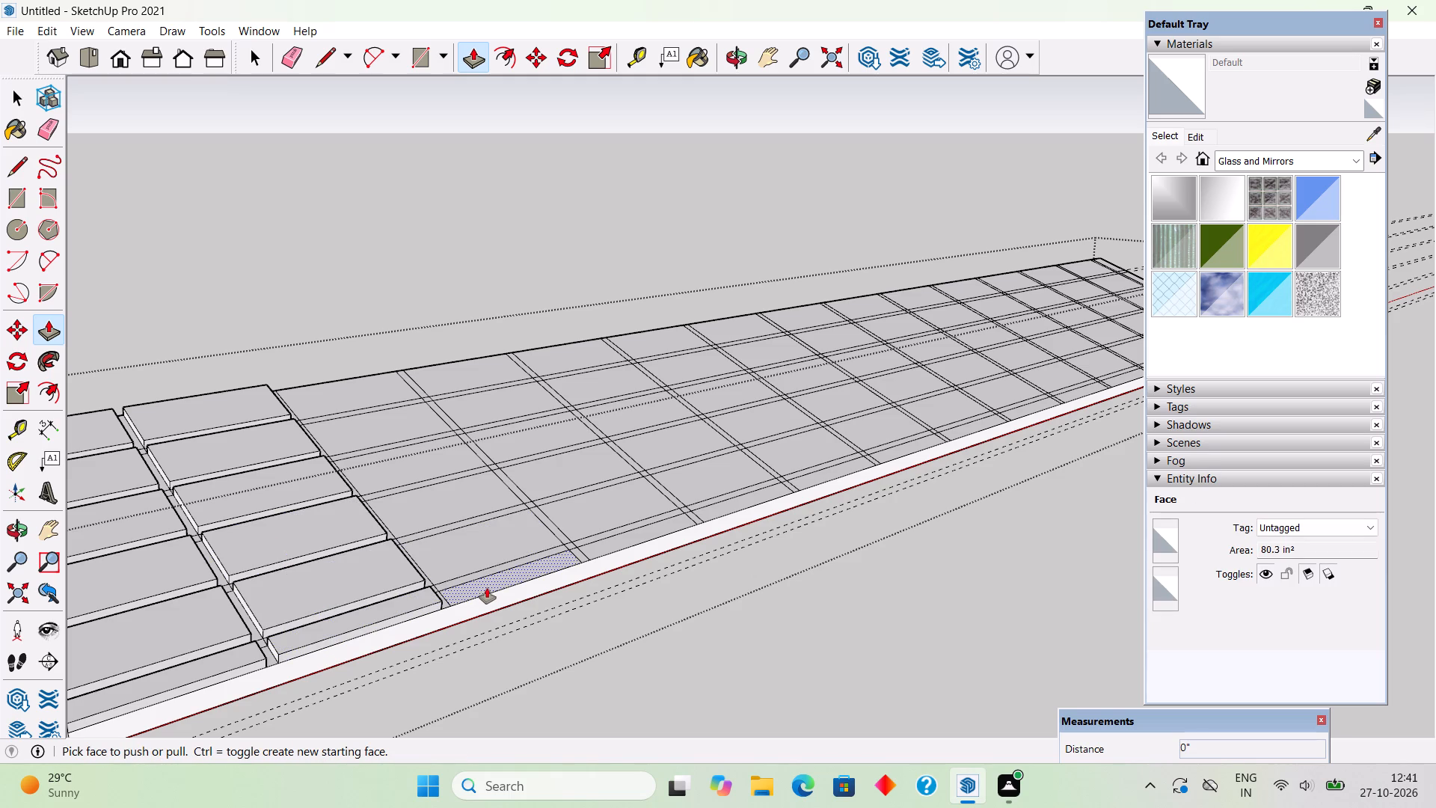
Raise all six cells of the third column by 1 1/2", from the narrow lower cell up to the upper edge.
{"action": "double_click", "coordinate": [488, 590]}
{"action": "double_click", "coordinate": [476, 545]}
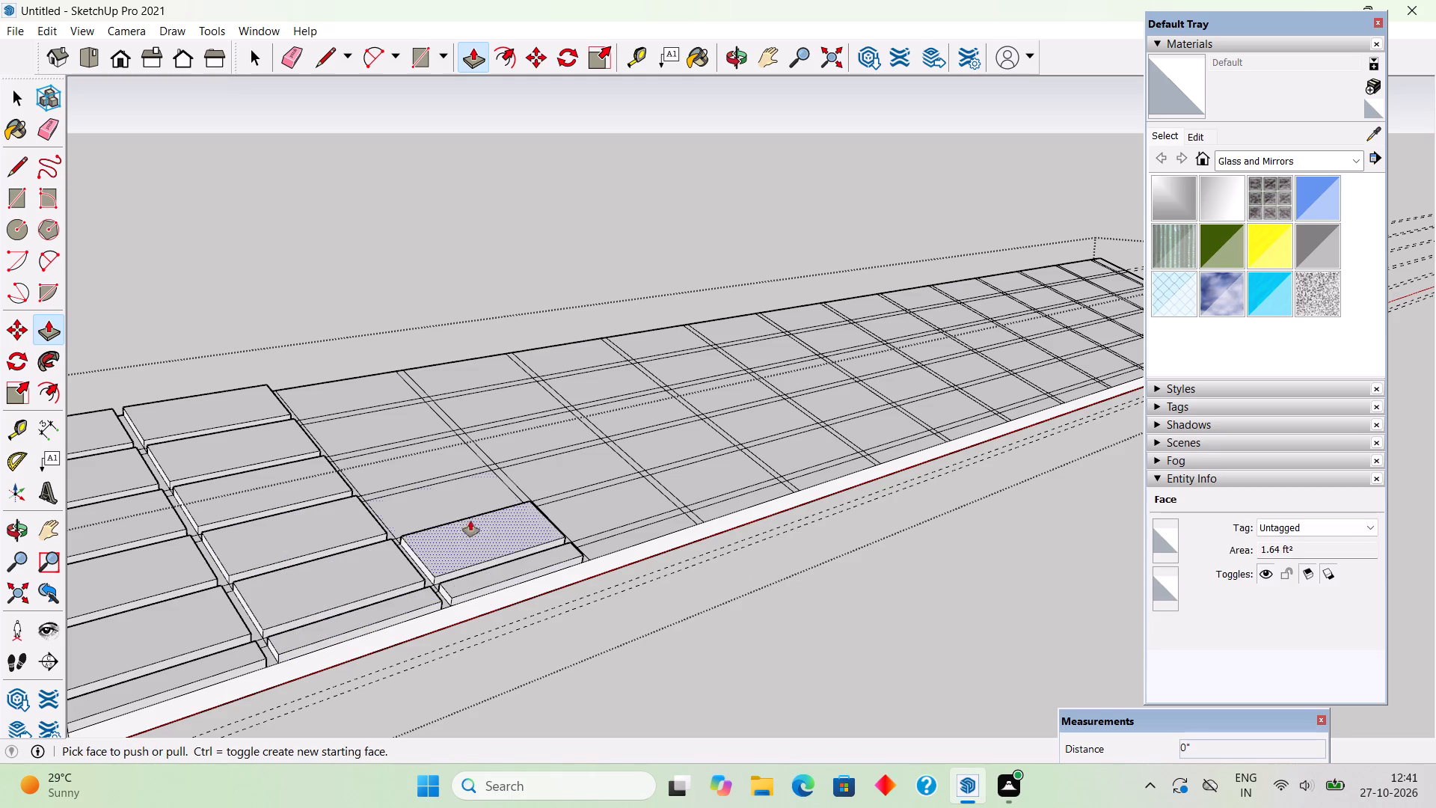
{"action": "double_click", "coordinate": [459, 495]}
{"action": "double_click", "coordinate": [441, 454]}
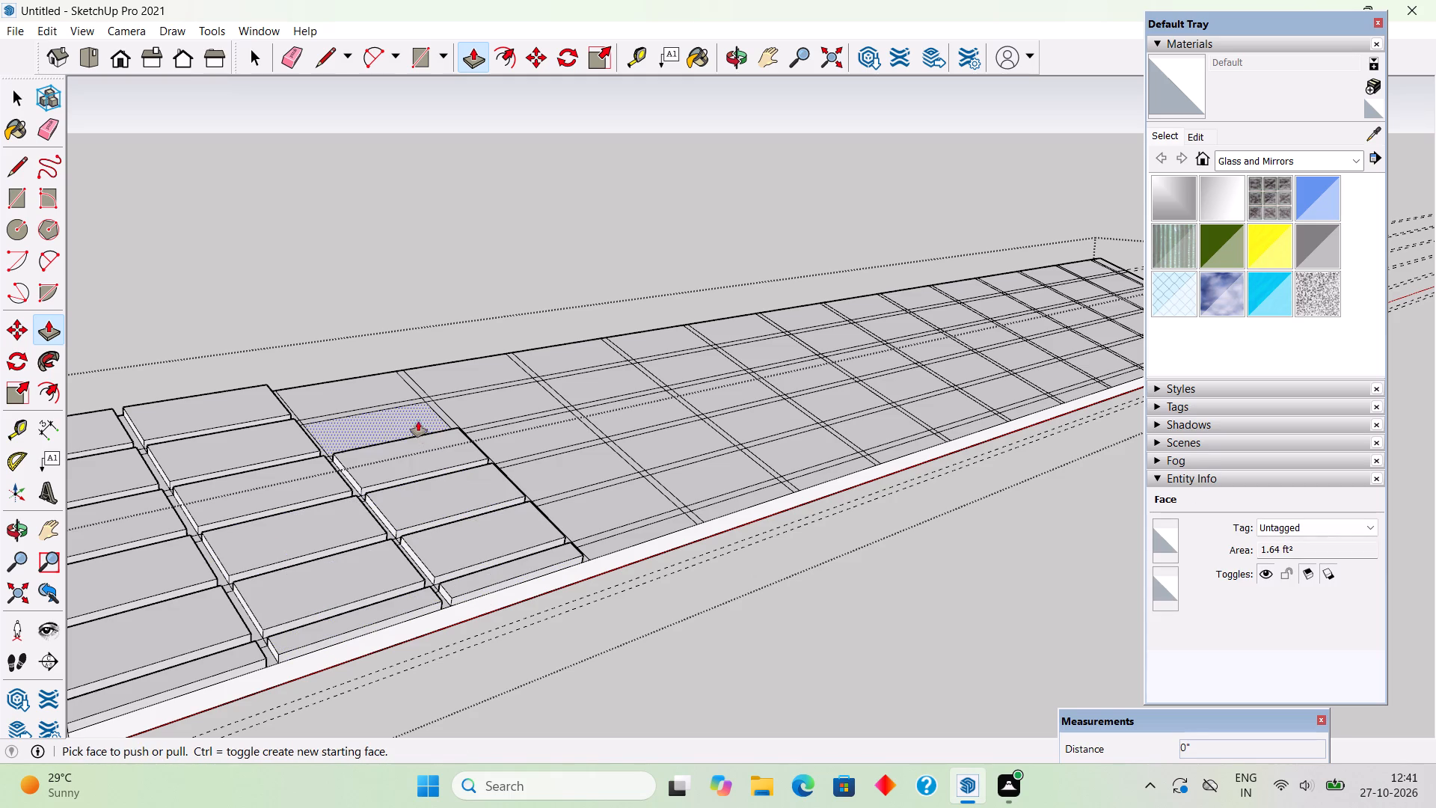
{"action": "double_click", "coordinate": [414, 416]}
{"action": "double_click", "coordinate": [395, 388]}
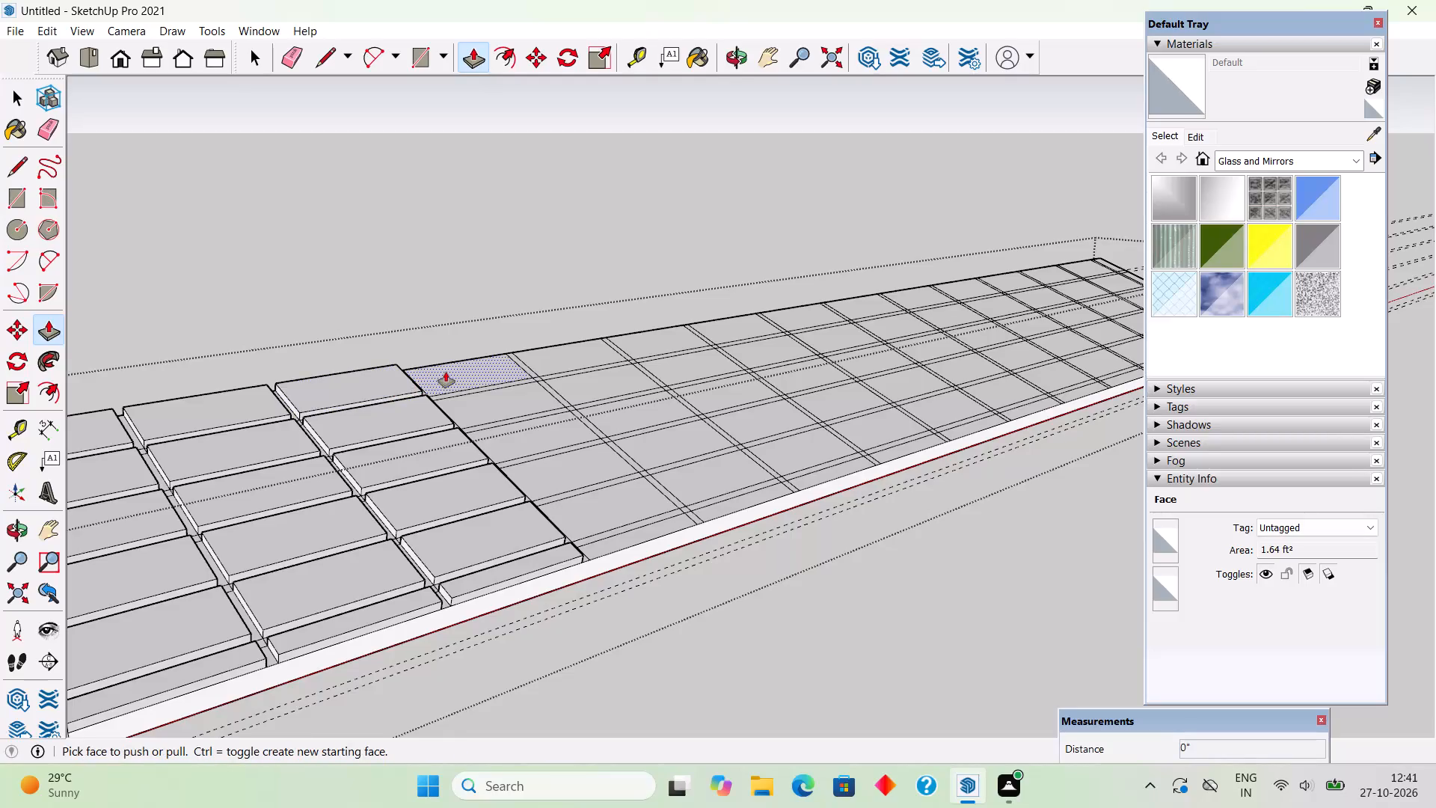
Raise all six cells of the fourth column by 1 1/2", from the upper edge down to the narrow lower cell.
{"action": "double_click", "coordinate": [446, 372]}
{"action": "double_click", "coordinate": [469, 405]}
{"action": "double_click", "coordinate": [491, 450]}
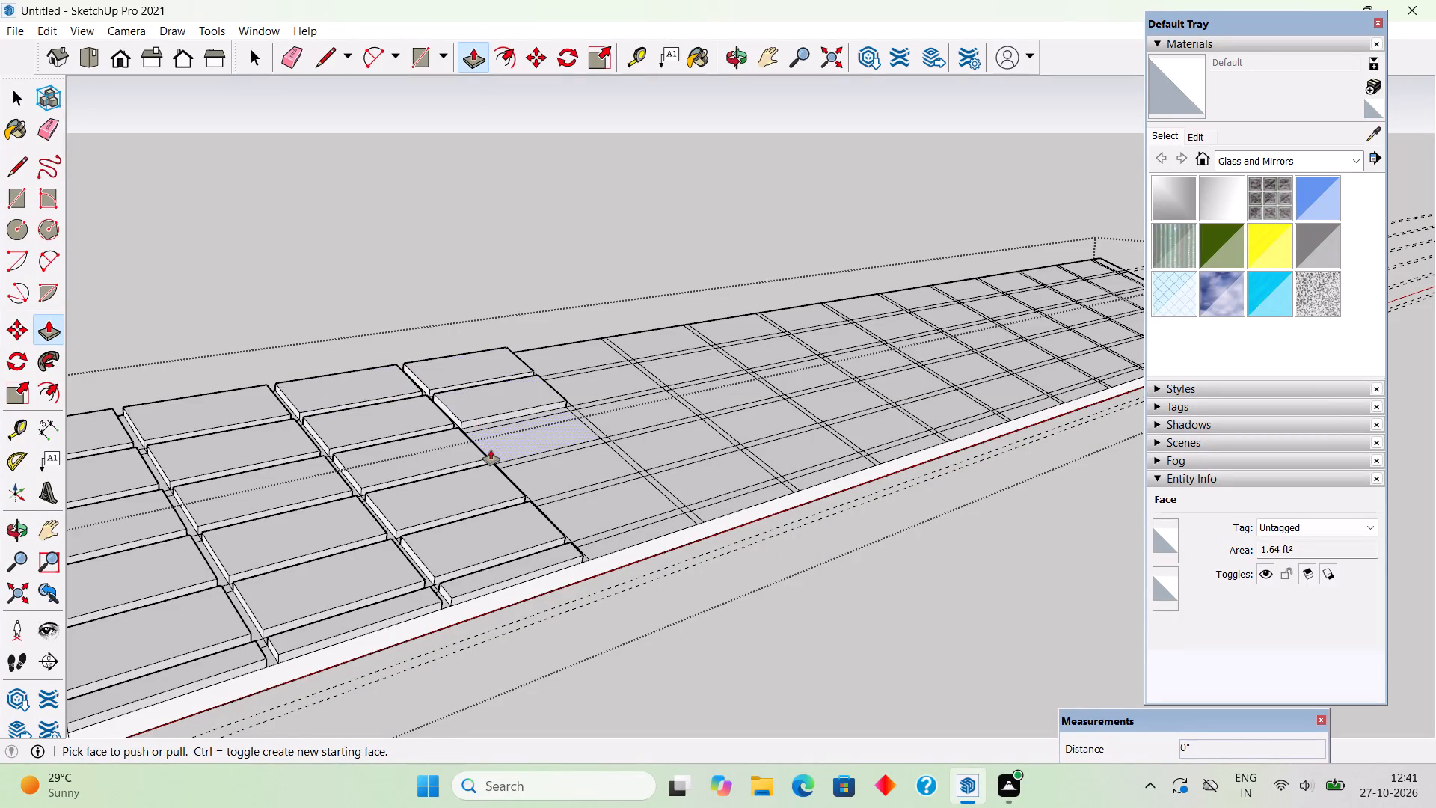
{"action": "double_click", "coordinate": [530, 479]}
{"action": "double_click", "coordinate": [559, 518]}
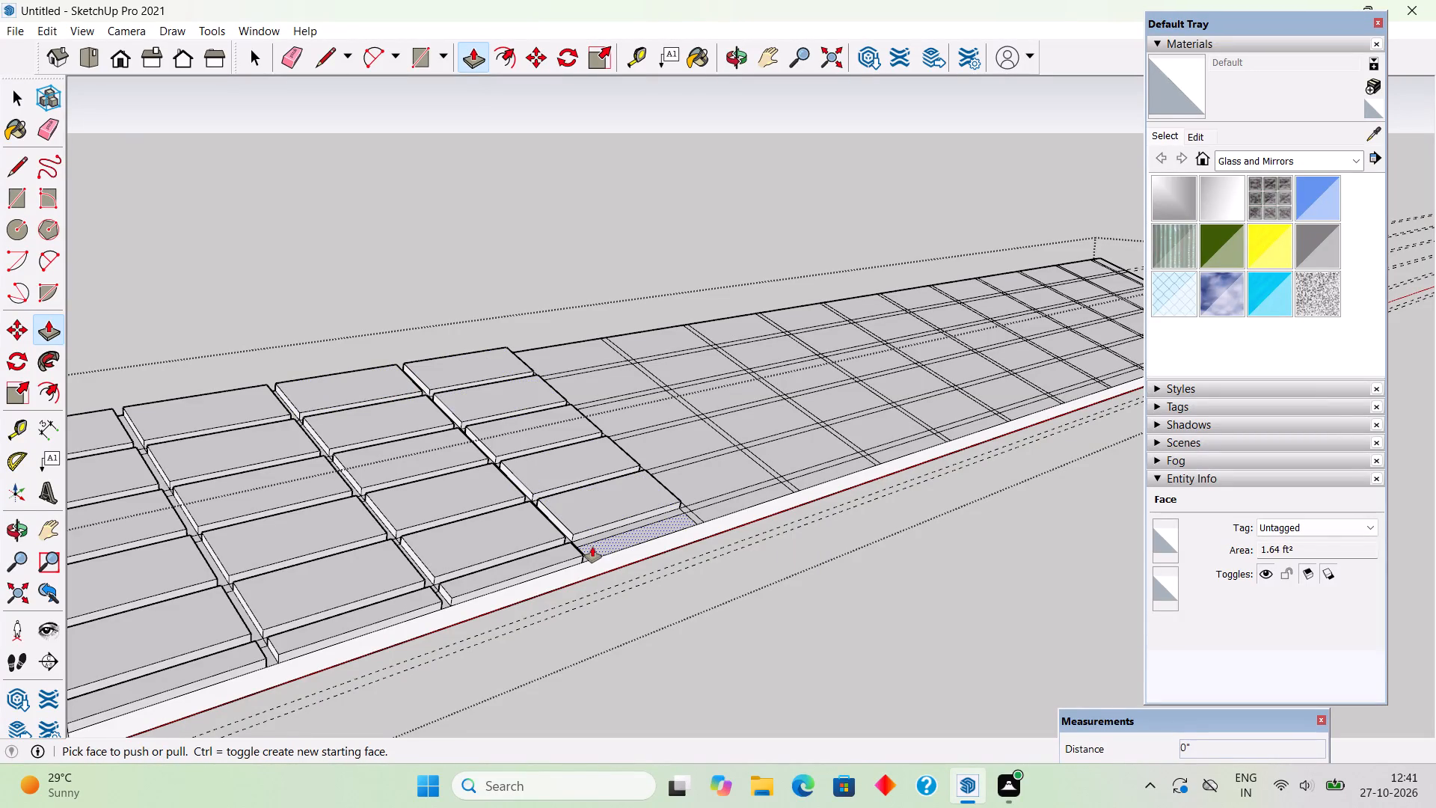
{"action": "double_click", "coordinate": [592, 547]}
Raise all six cells of the fifth column by 1 1/2", from the upper edge down to the narrow lower cell.
{"action": "scroll", "coordinate": [525, 593], "scroll_direction": "down", "scroll_amount": 10}
{"action": "scroll", "coordinate": [817, 460], "scroll_direction": "up", "scroll_amount": 5}
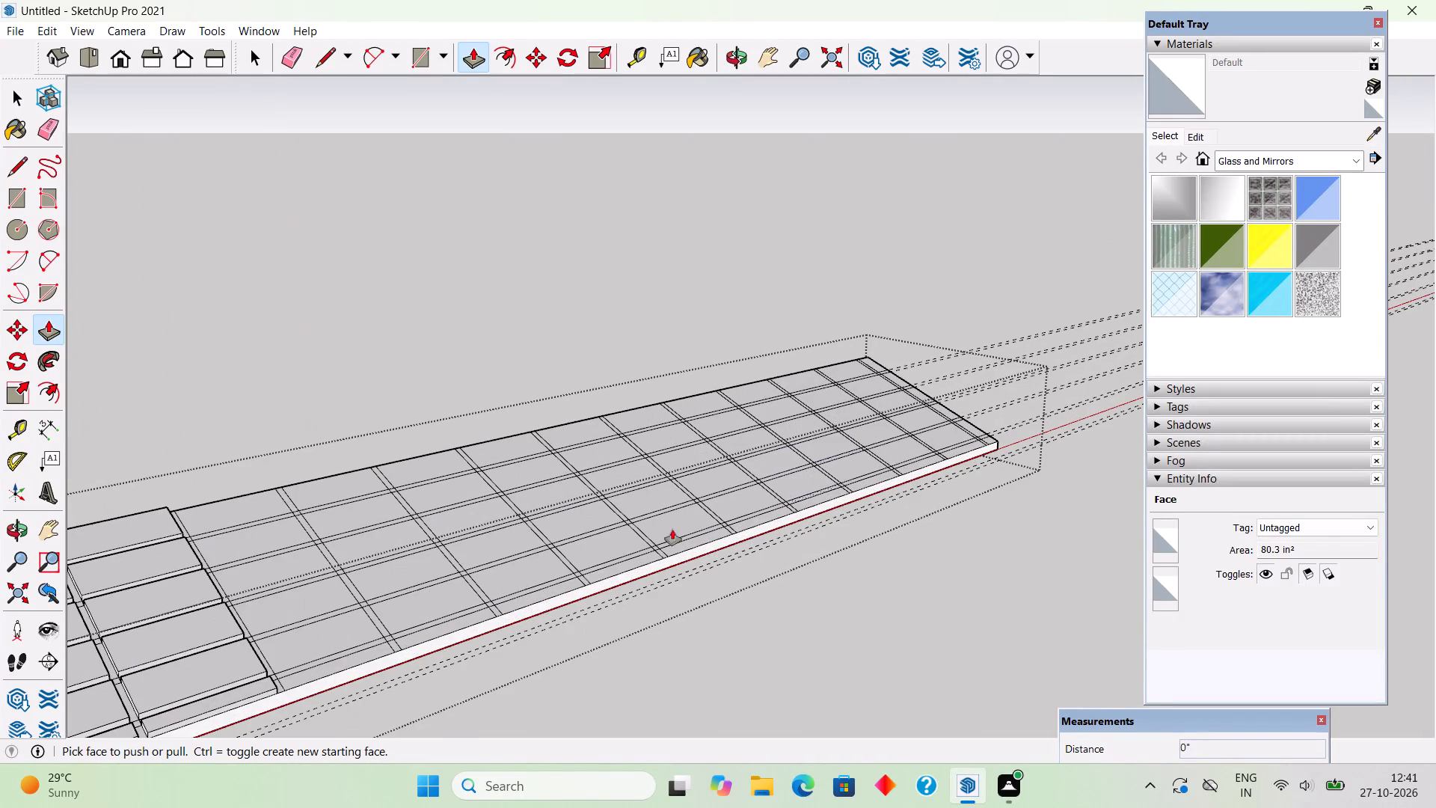
{"action": "double_click", "coordinate": [243, 502]}
{"action": "double_click", "coordinate": [258, 548]}
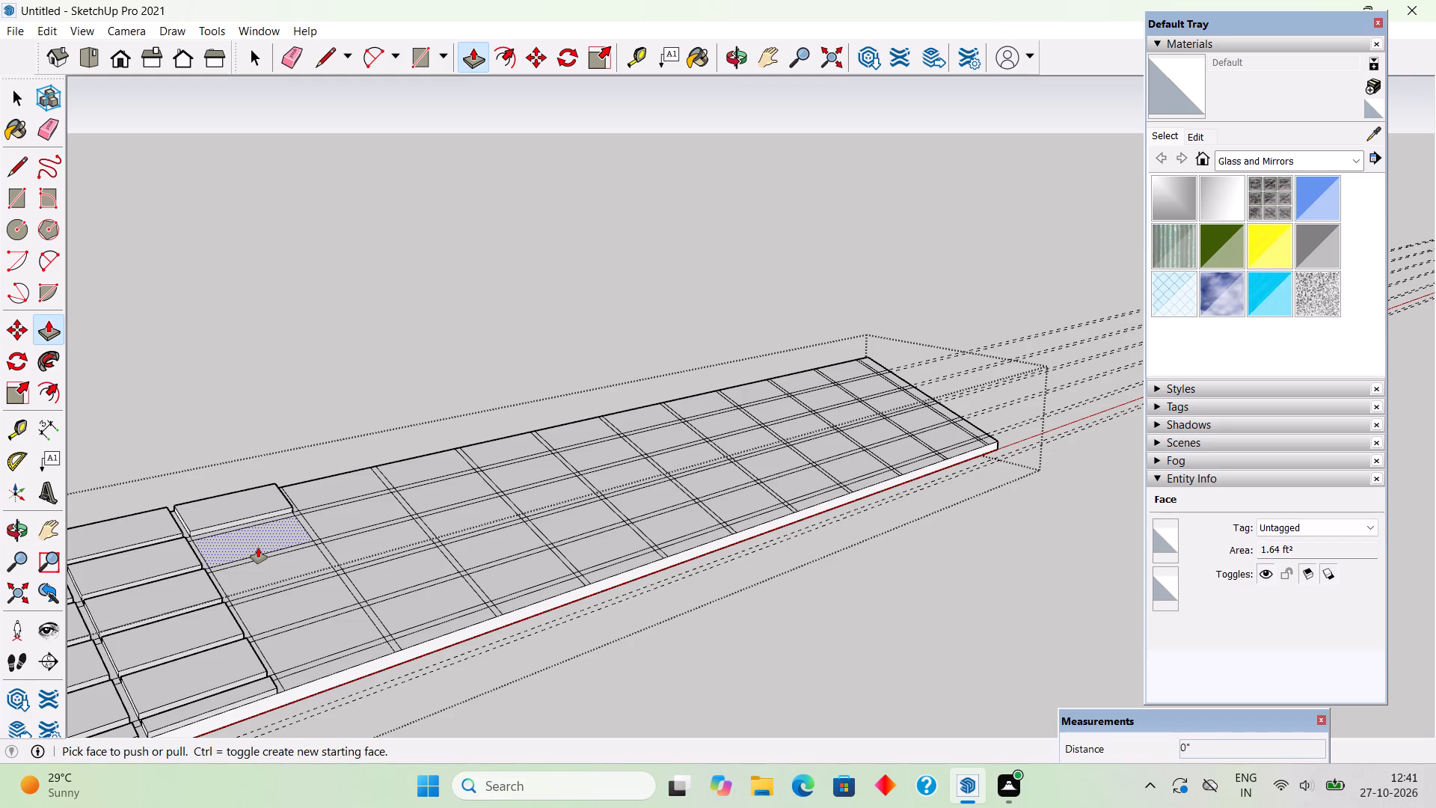
{"action": "double_click", "coordinate": [267, 570]}
{"action": "double_click", "coordinate": [283, 607]}
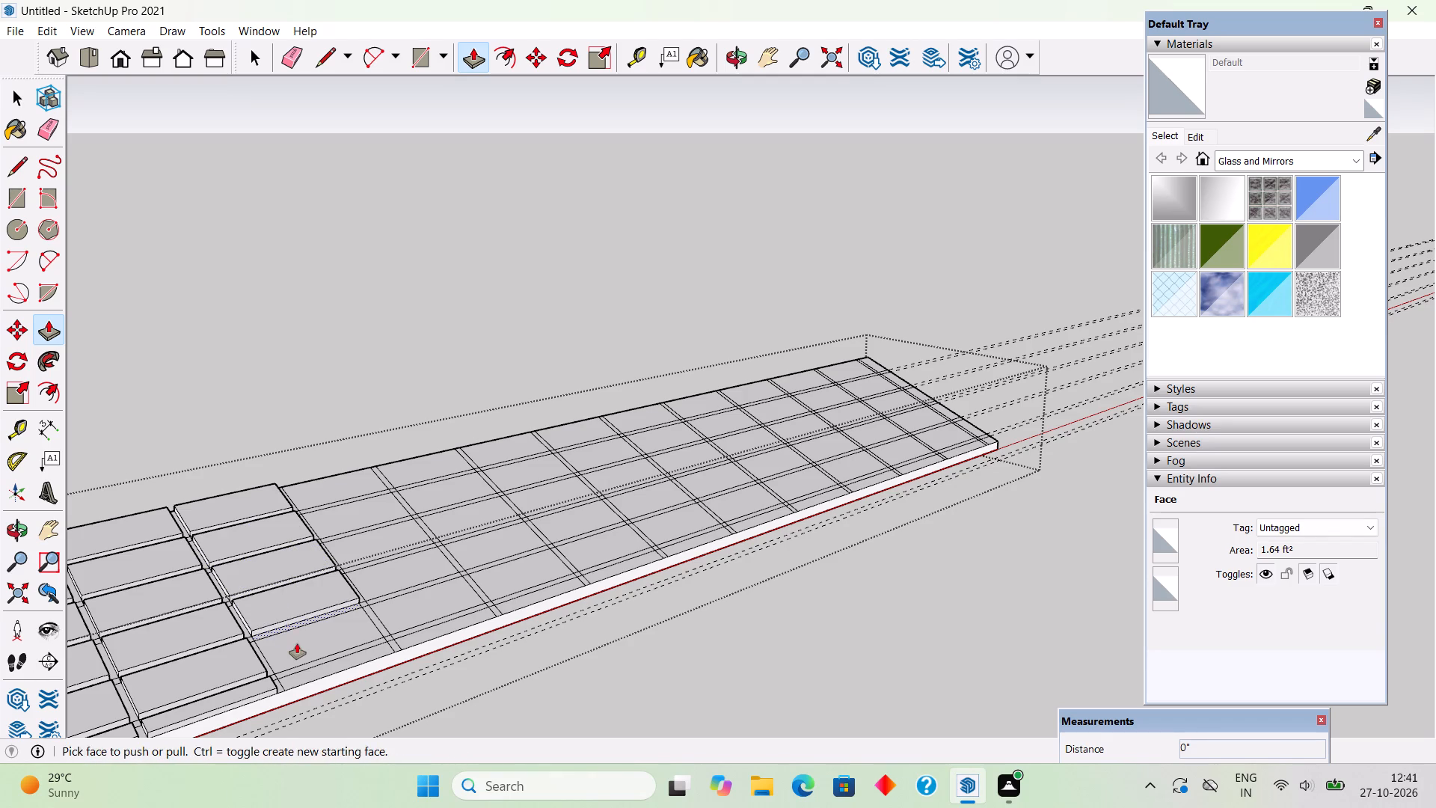
{"action": "double_click", "coordinate": [297, 643]}
{"action": "double_click", "coordinate": [313, 678]}
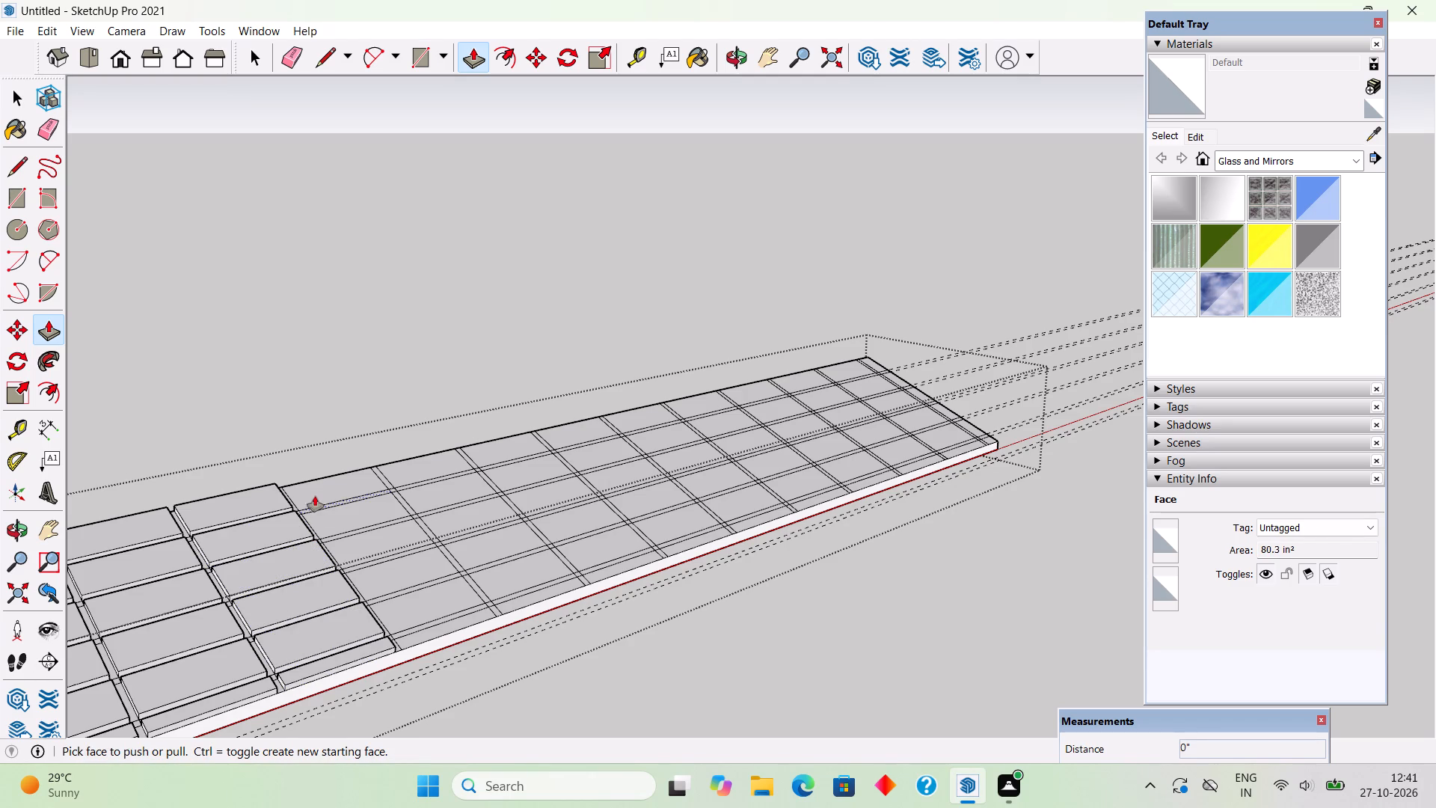
Raise all six cells of the sixth column by 1 1/2", from the upper edge down to the narrow lower cell.
{"action": "double_click", "coordinate": [315, 490]}
{"action": "double_click", "coordinate": [333, 518]}
{"action": "double_click", "coordinate": [342, 542]}
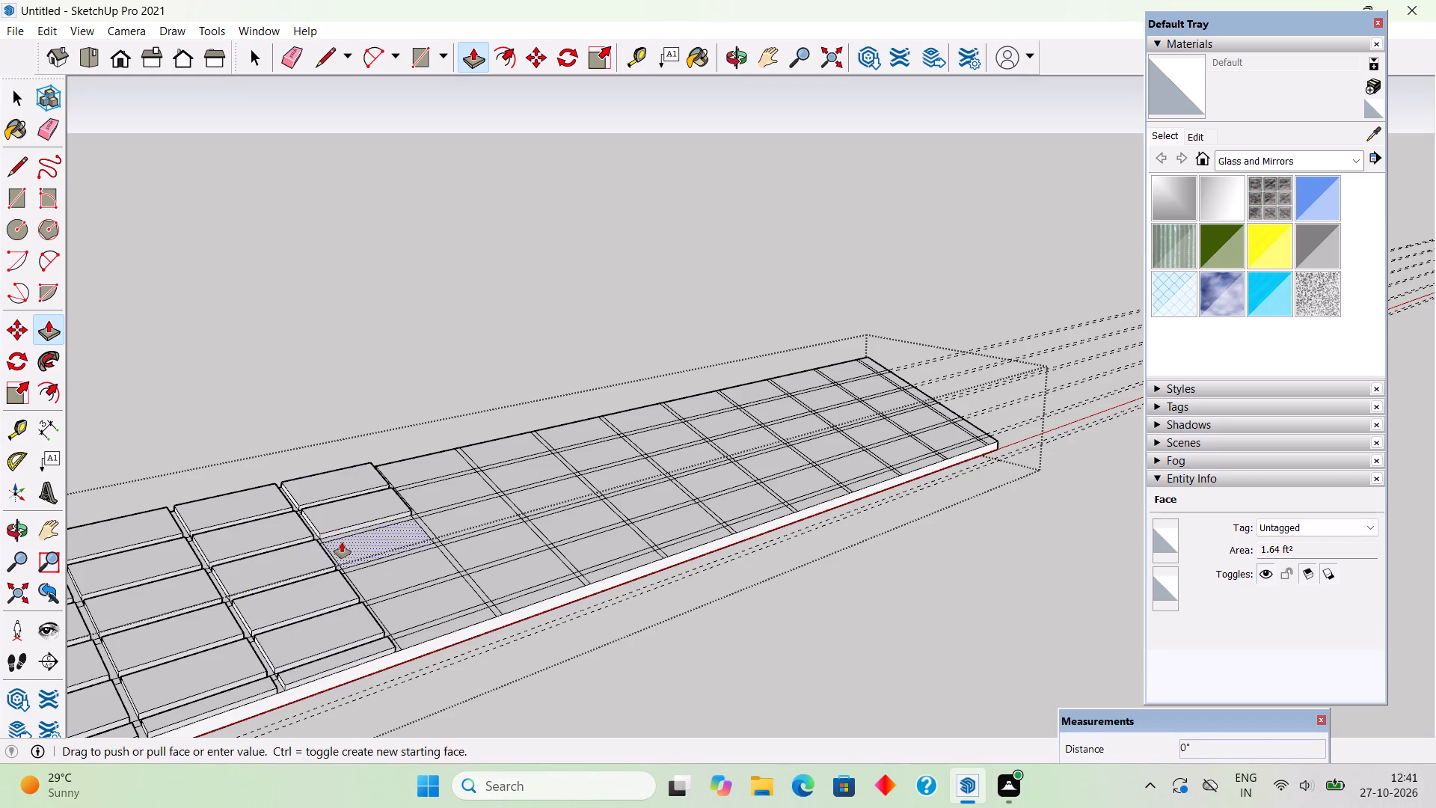
{"action": "double_click", "coordinate": [366, 577]}
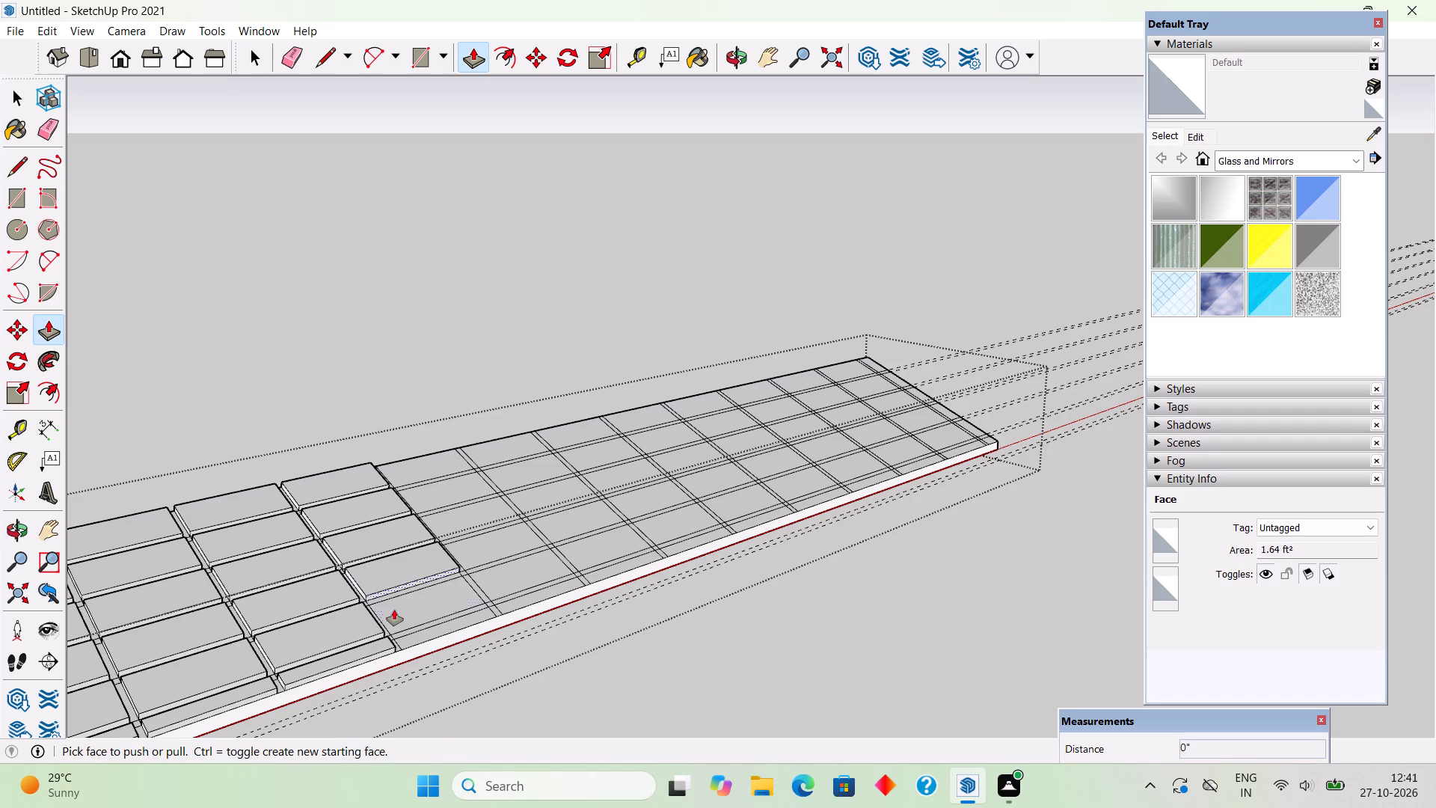
{"action": "double_click", "coordinate": [394, 610]}
{"action": "double_click", "coordinate": [414, 640]}
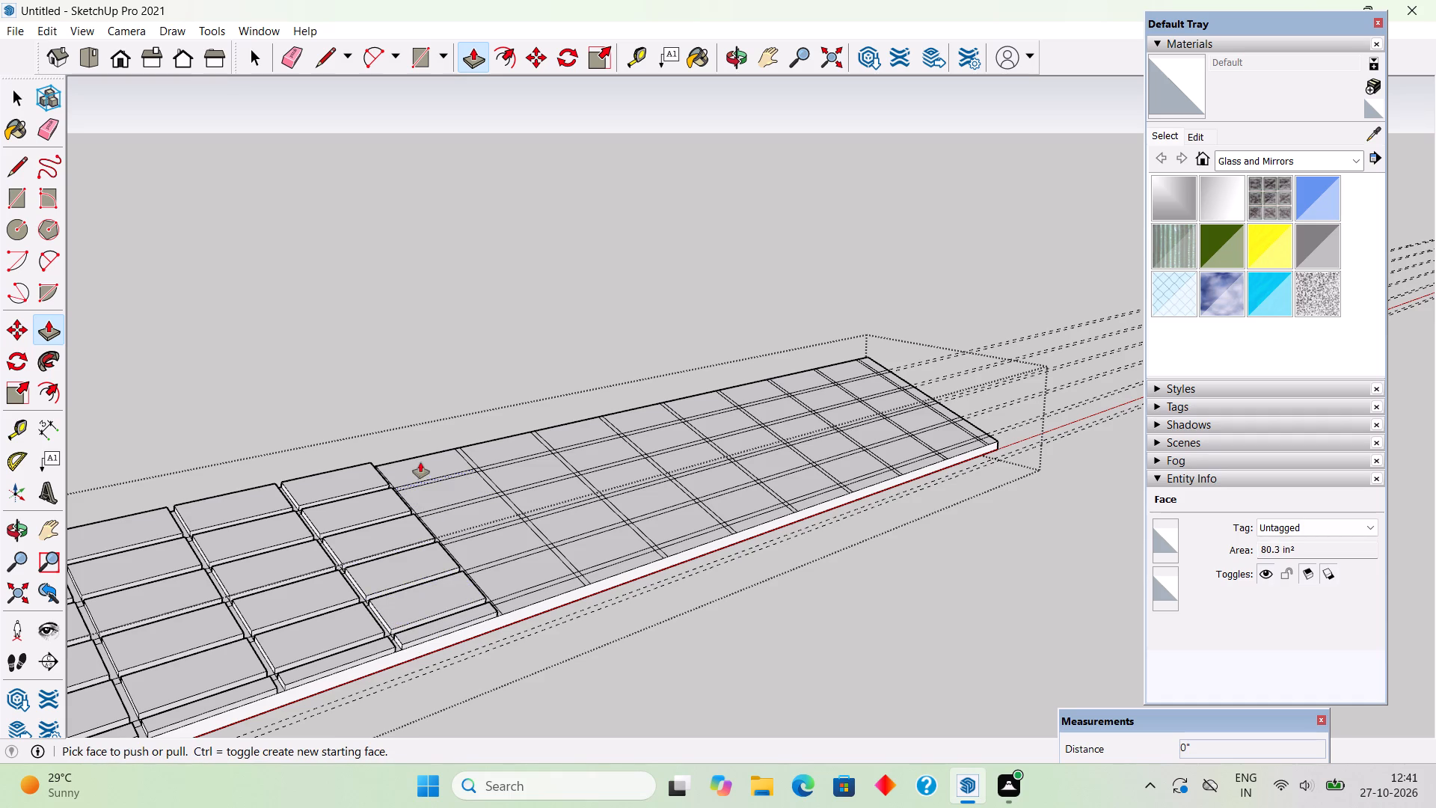
Raise all six cells of the seventh column by 1 1/2", from the upper edge down to the narrow lower cell.
{"action": "double_click", "coordinate": [420, 462]}
{"action": "left_click", "coordinate": [438, 496]}
{"action": "left_click", "coordinate": [438, 496]}
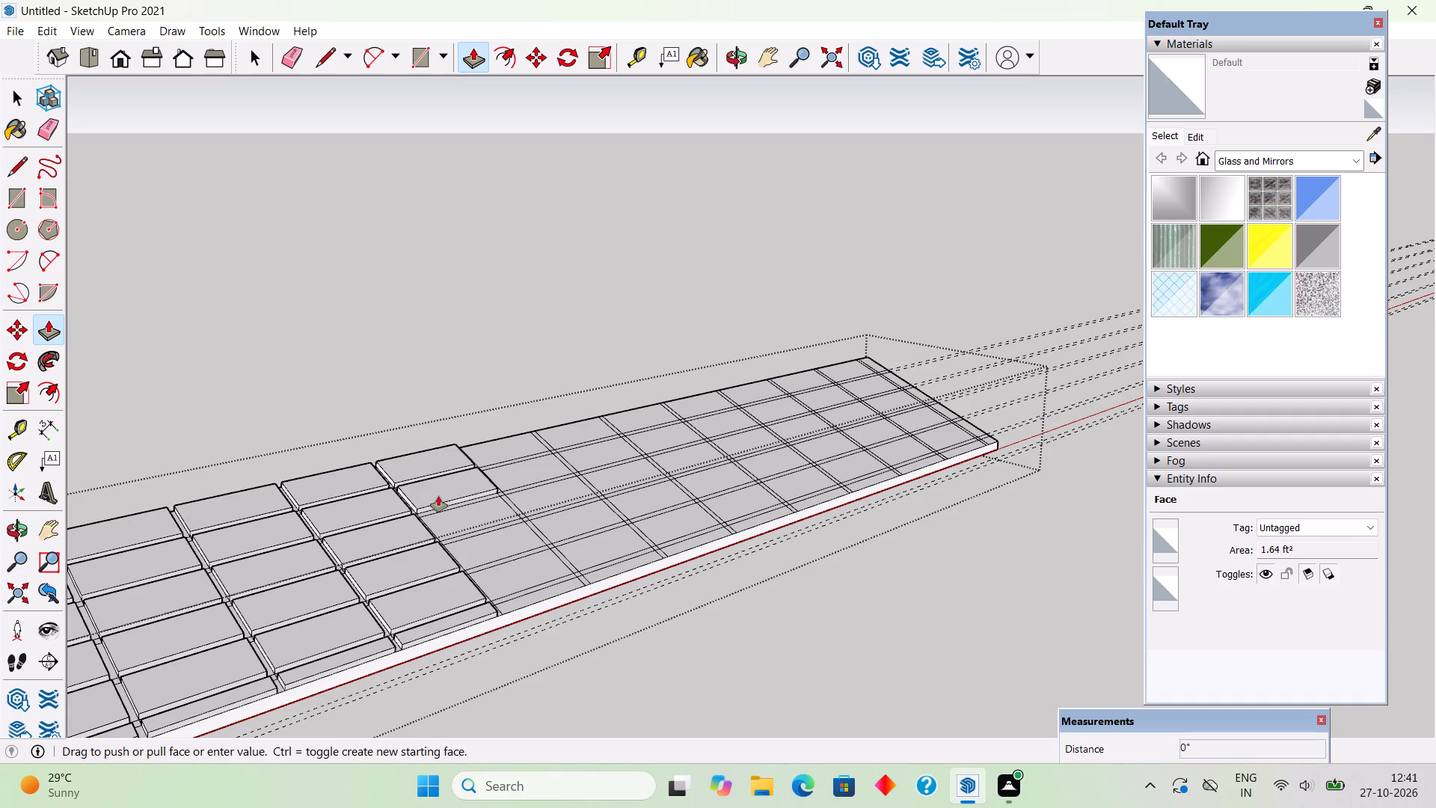
{"action": "double_click", "coordinate": [455, 529]}
{"action": "double_click", "coordinate": [469, 555]}
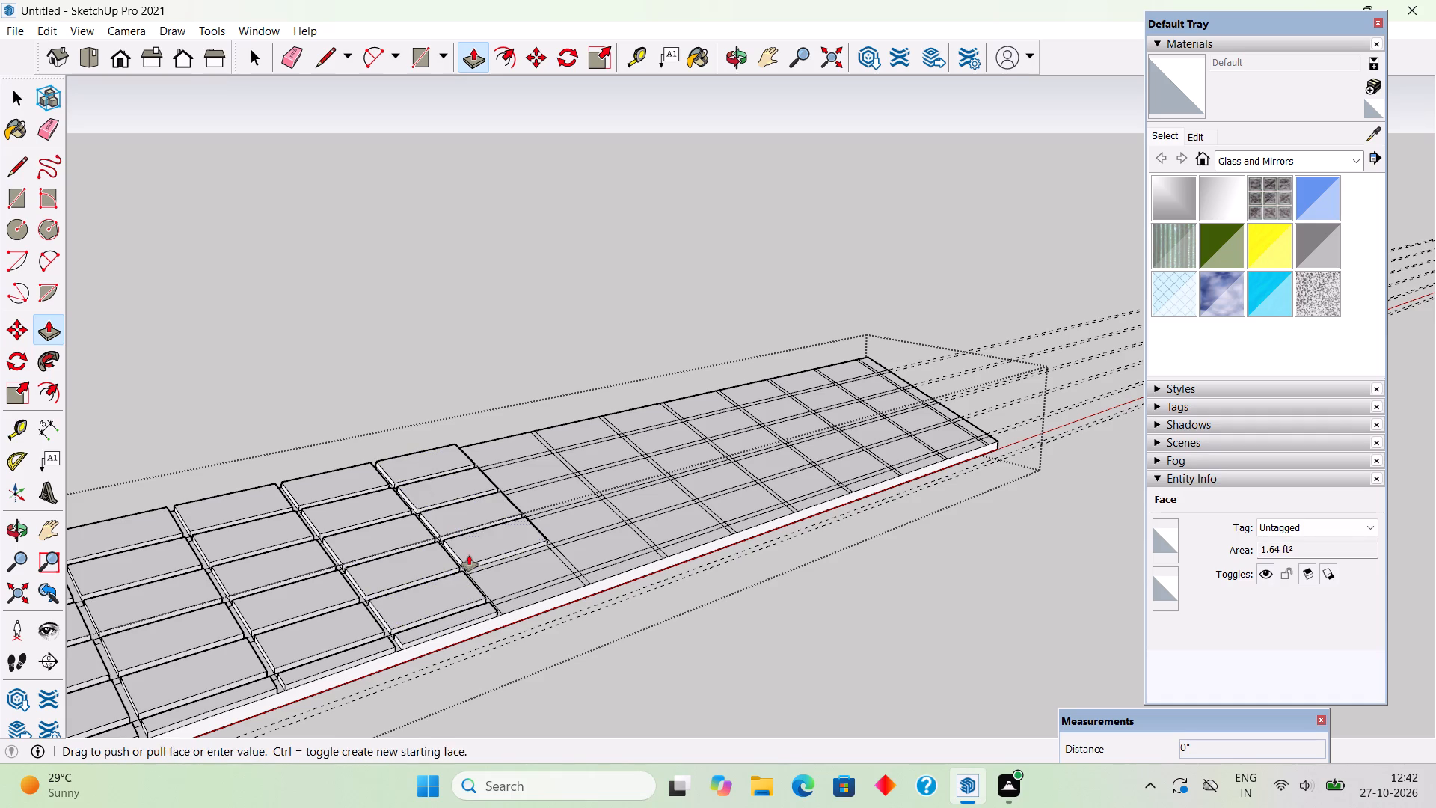
{"action": "double_click", "coordinate": [488, 589]}
{"action": "double_click", "coordinate": [528, 602]}
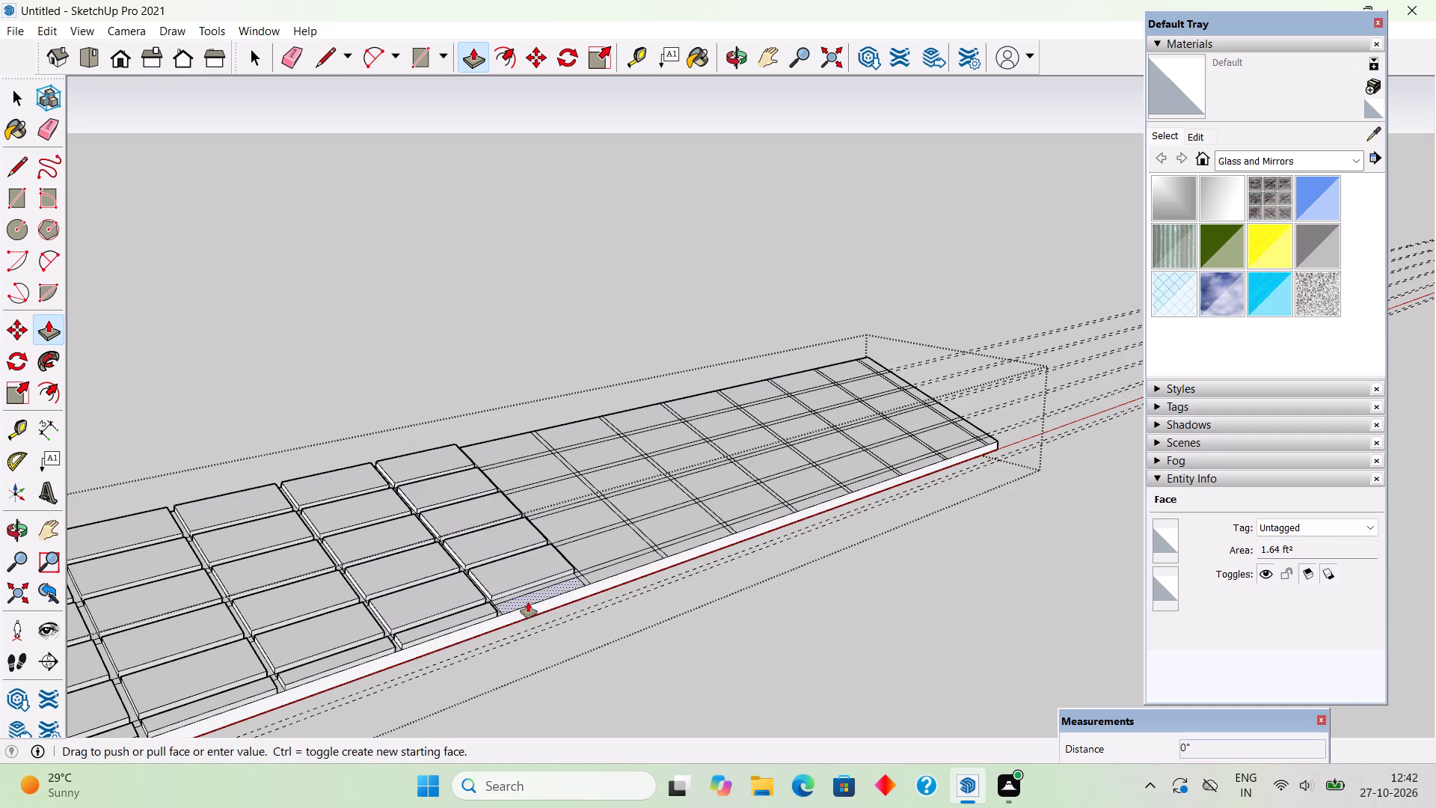
Raise all six cells of the eighth column by 1 1/2", from the upper edge down to the narrow lower cell.
{"action": "scroll", "coordinate": [369, 594], "scroll_direction": "down", "scroll_amount": 4}
{"action": "scroll", "coordinate": [740, 466], "scroll_direction": "up", "scroll_amount": 5}
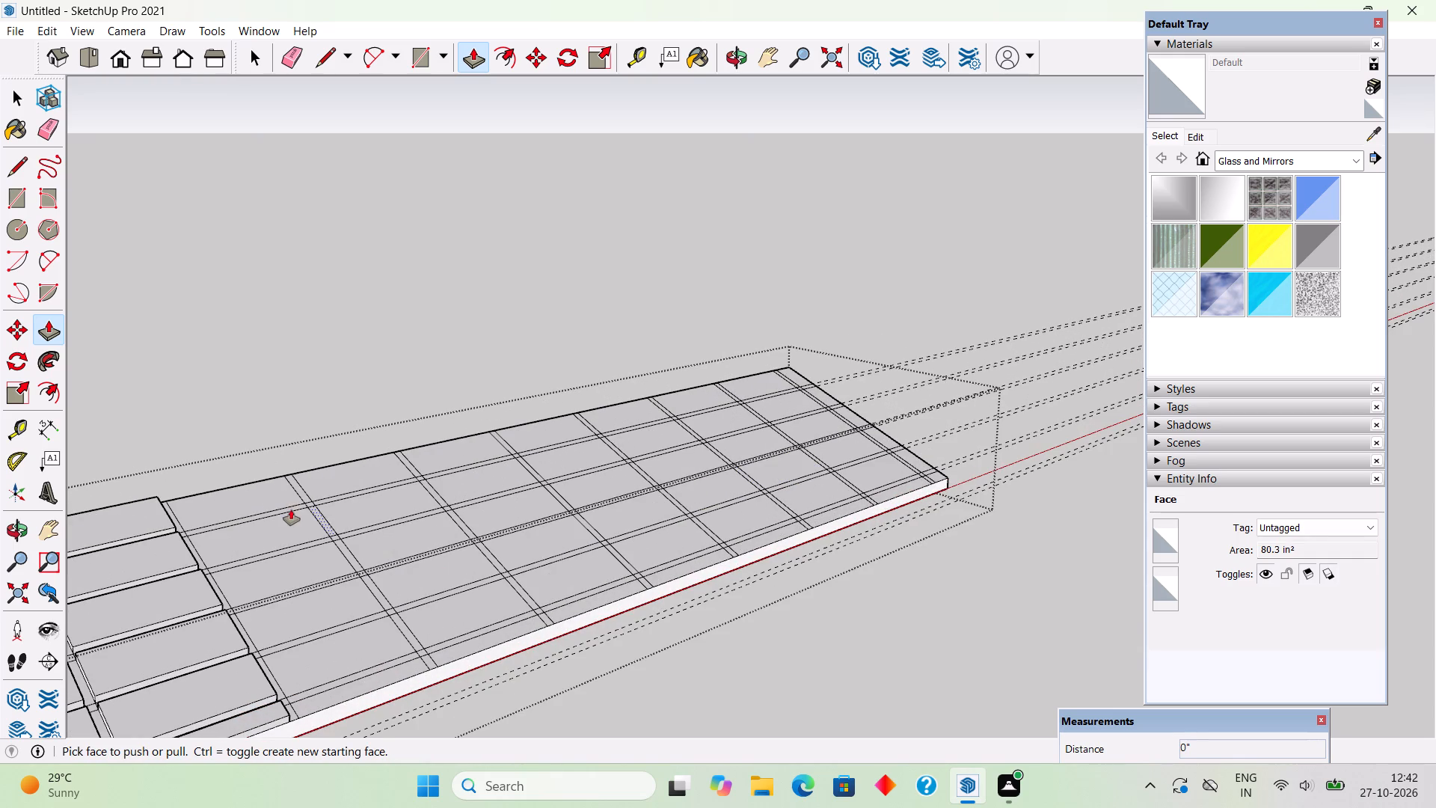
{"action": "double_click", "coordinate": [257, 502]}
{"action": "double_click", "coordinate": [266, 530]}
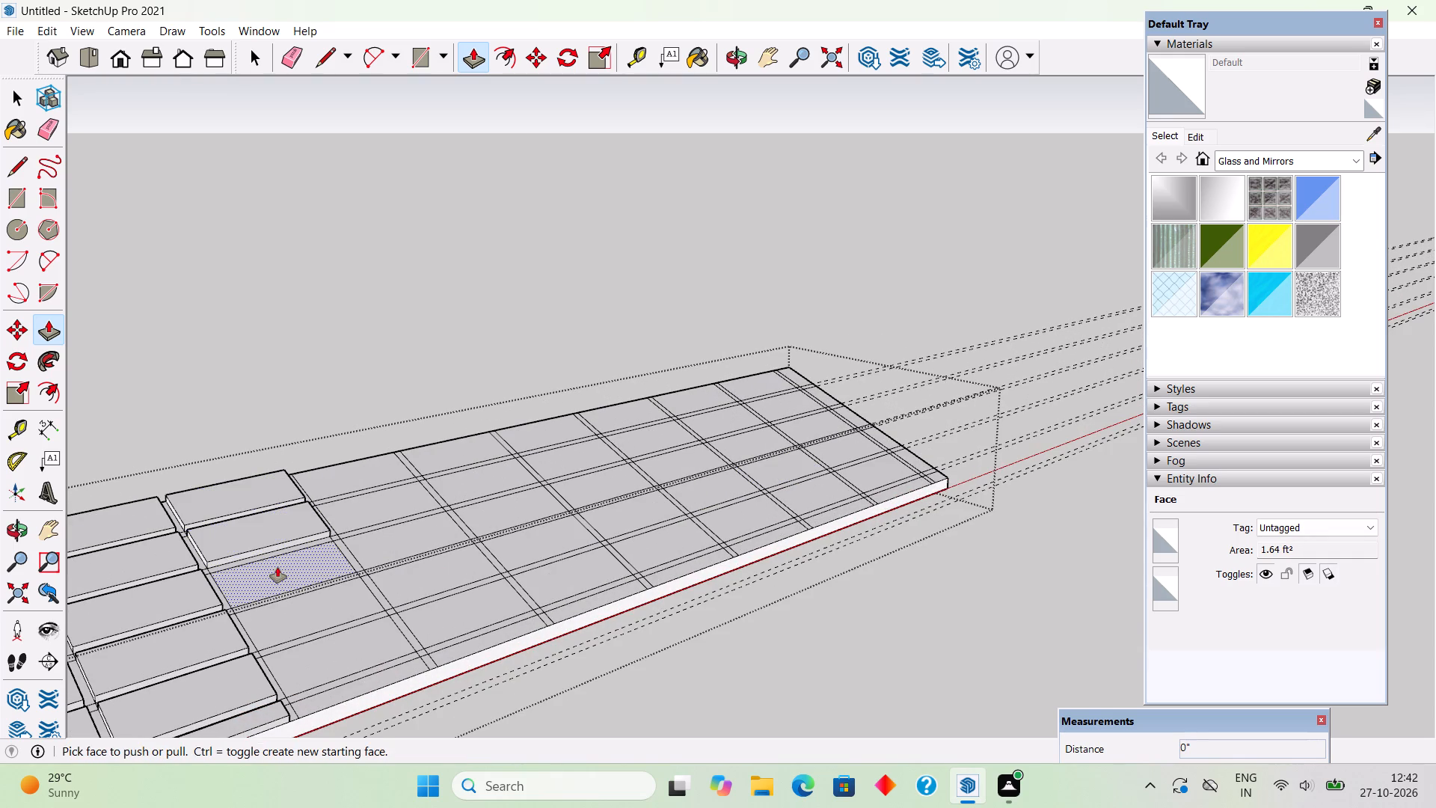
{"action": "double_click", "coordinate": [277, 567]}
{"action": "double_click", "coordinate": [298, 607]}
{"action": "double_click", "coordinate": [307, 658]}
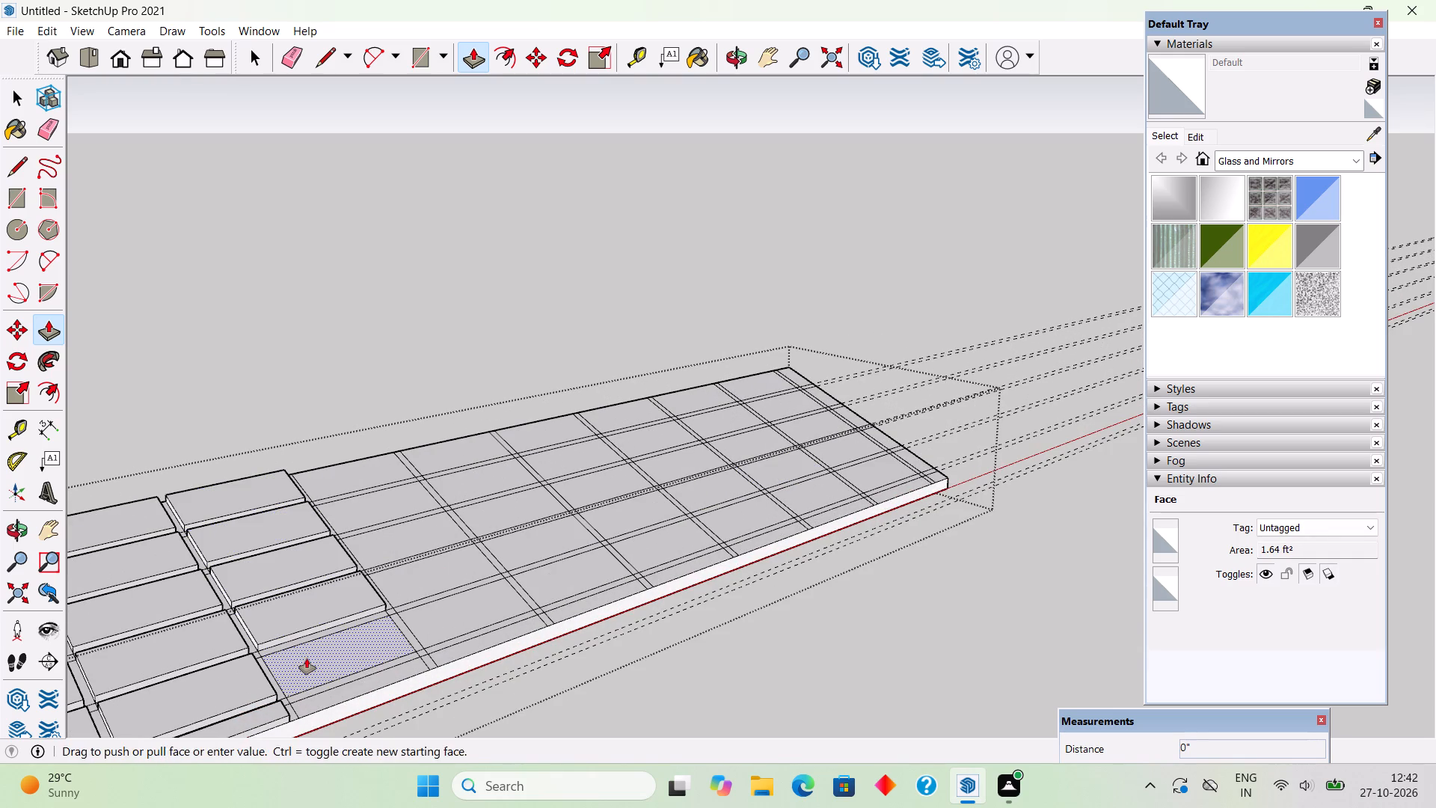
{"action": "double_click", "coordinate": [322, 703]}
Raise all six cells of the ninth column by 1 1/2", from the upper edge down to the narrow lower cell.
{"action": "double_click", "coordinate": [336, 485]}
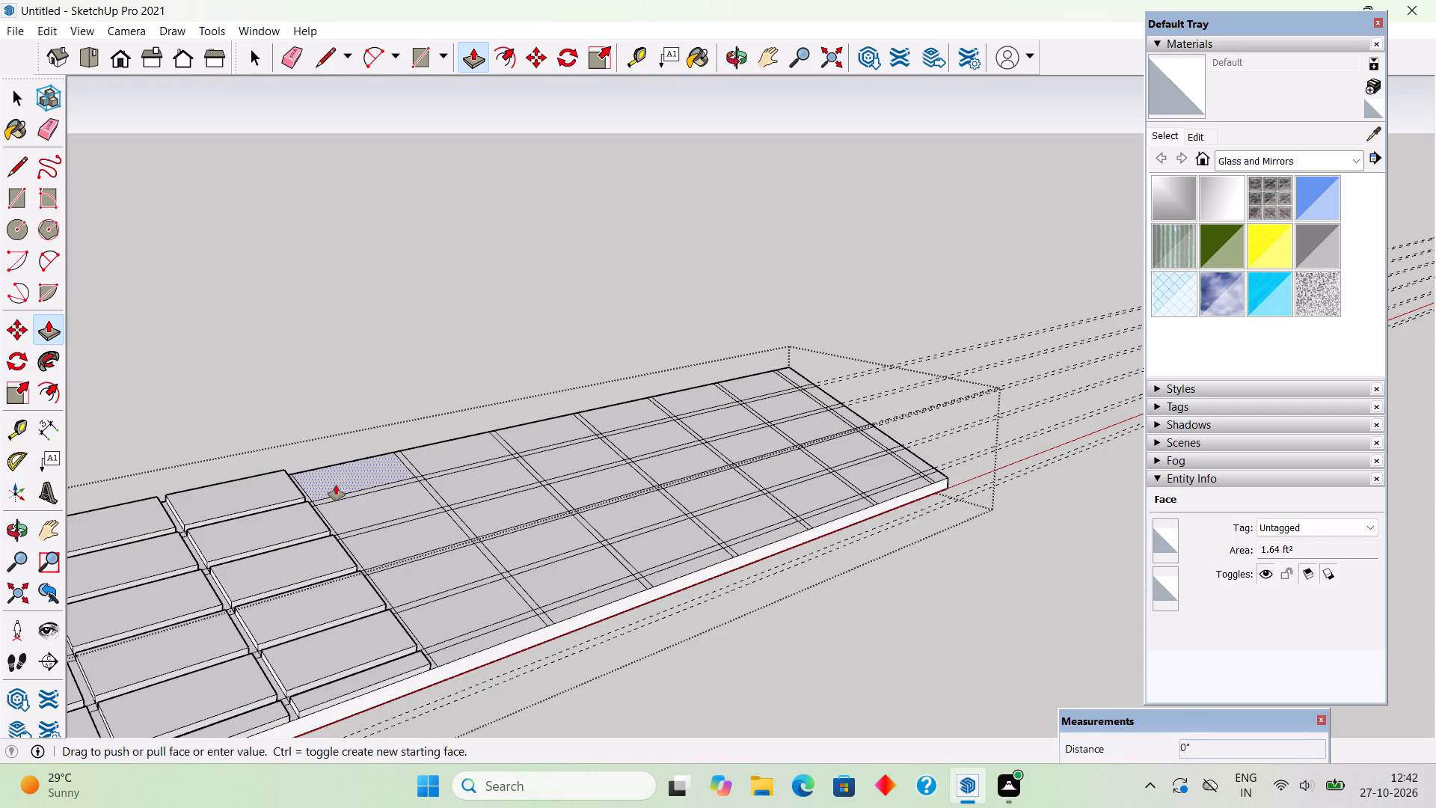
{"action": "double_click", "coordinate": [342, 509]}
{"action": "double_click", "coordinate": [353, 550]}
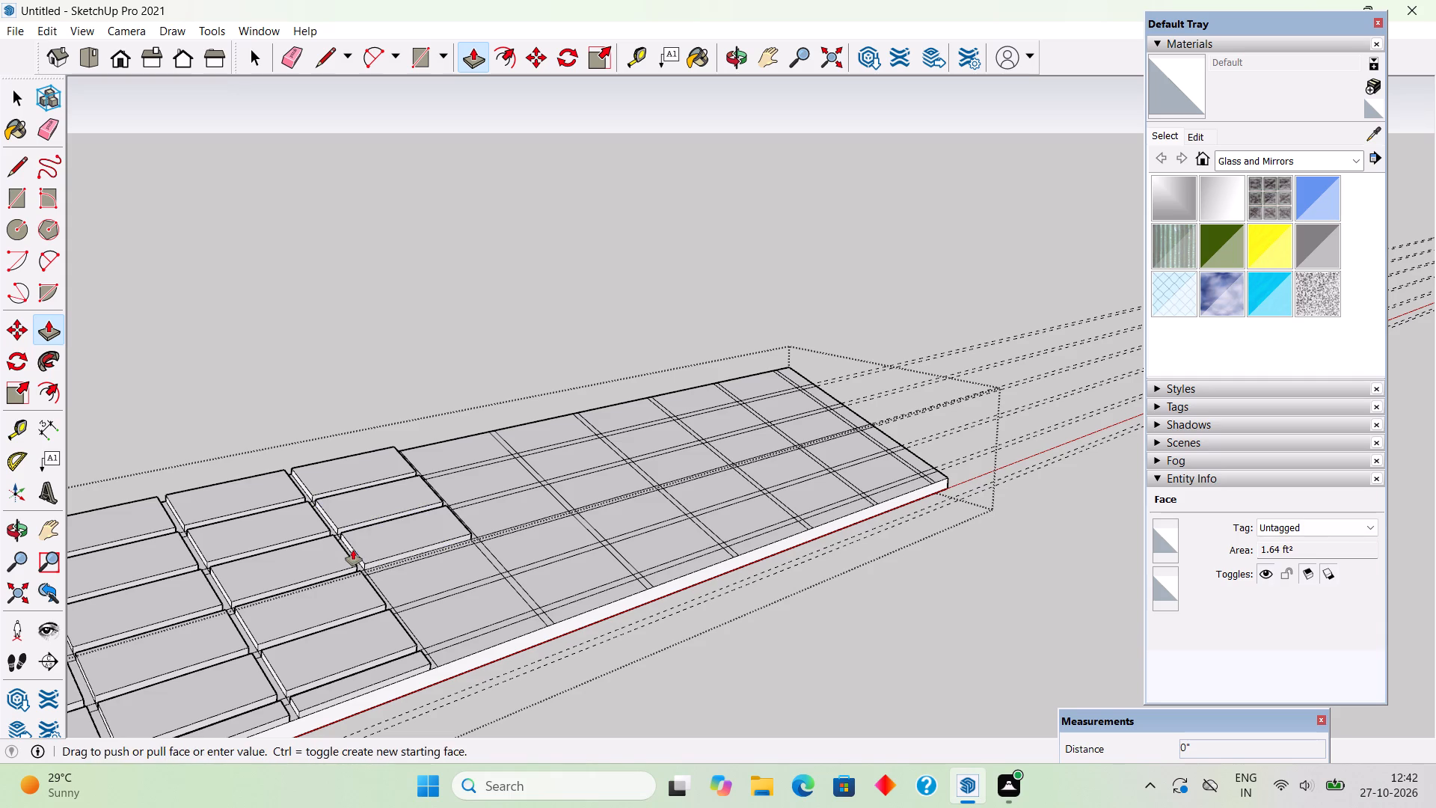
{"action": "double_click", "coordinate": [382, 582]}
{"action": "double_click", "coordinate": [407, 618]}
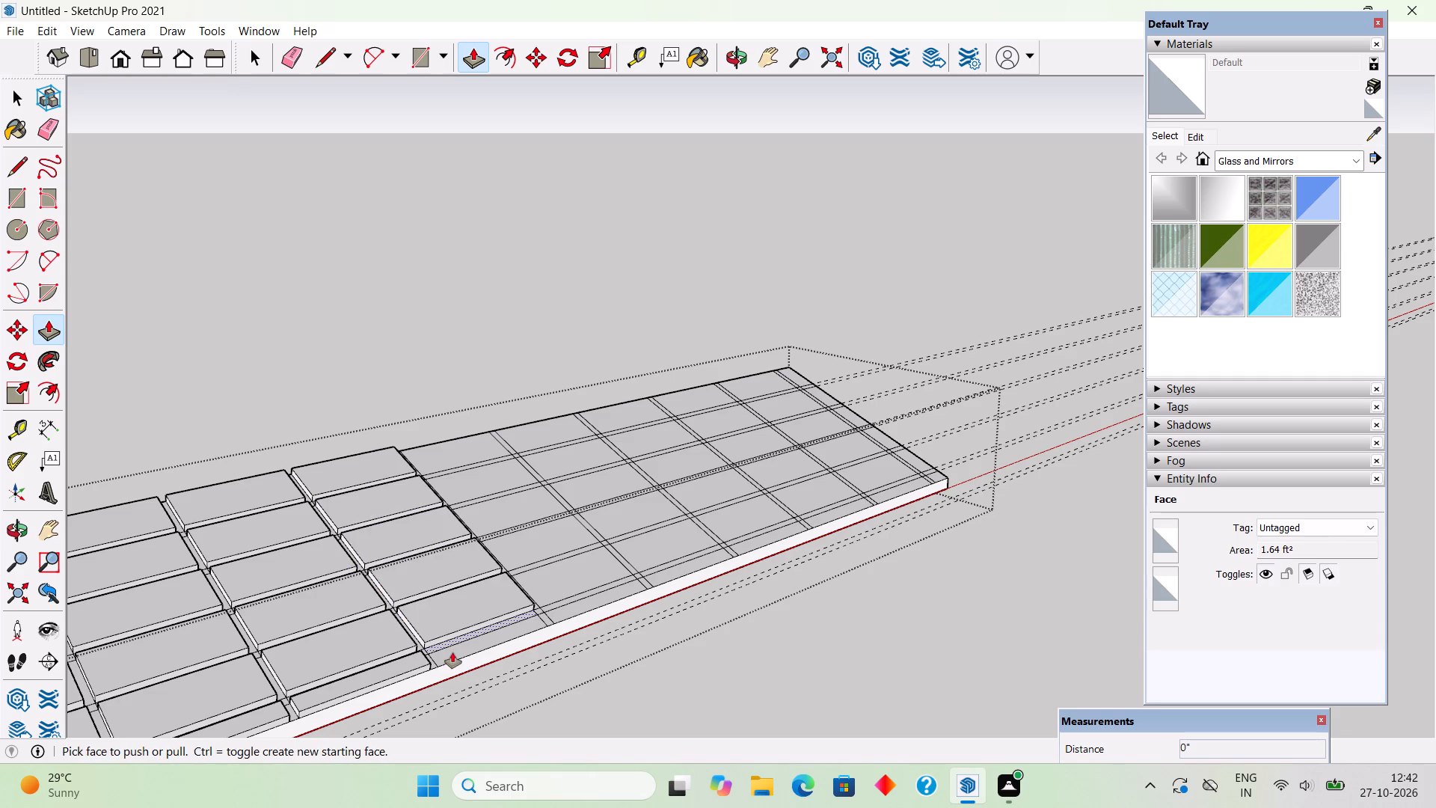
{"action": "double_click", "coordinate": [453, 652]}
Raise all six cells of the tenth column by 1 1/2", from the upper edge down to the narrow lower cell.
{"action": "double_click", "coordinate": [458, 460]}
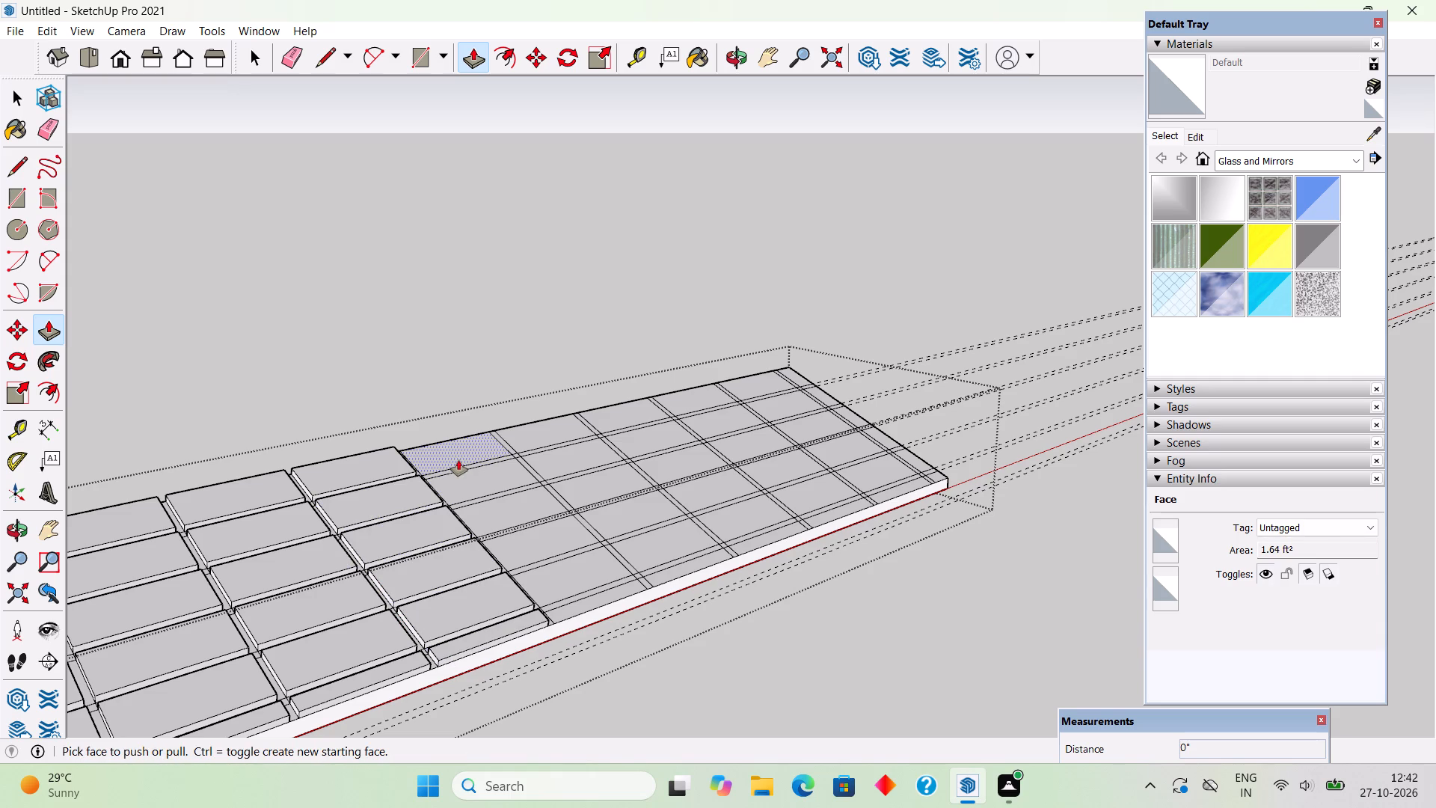
{"action": "double_click", "coordinate": [467, 494]}
{"action": "double_click", "coordinate": [475, 512]}
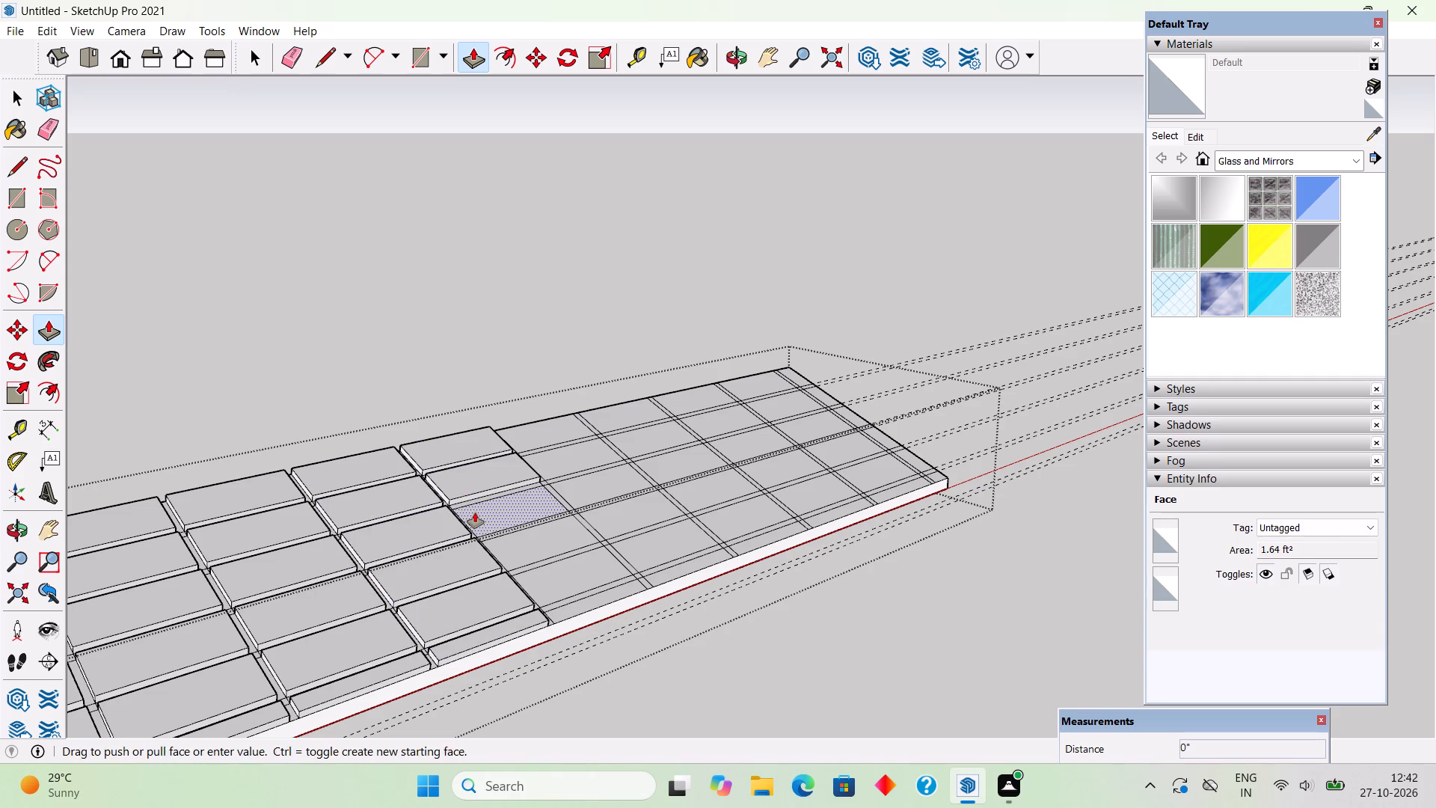
{"action": "double_click", "coordinate": [519, 559]}
{"action": "double_click", "coordinate": [538, 576]}
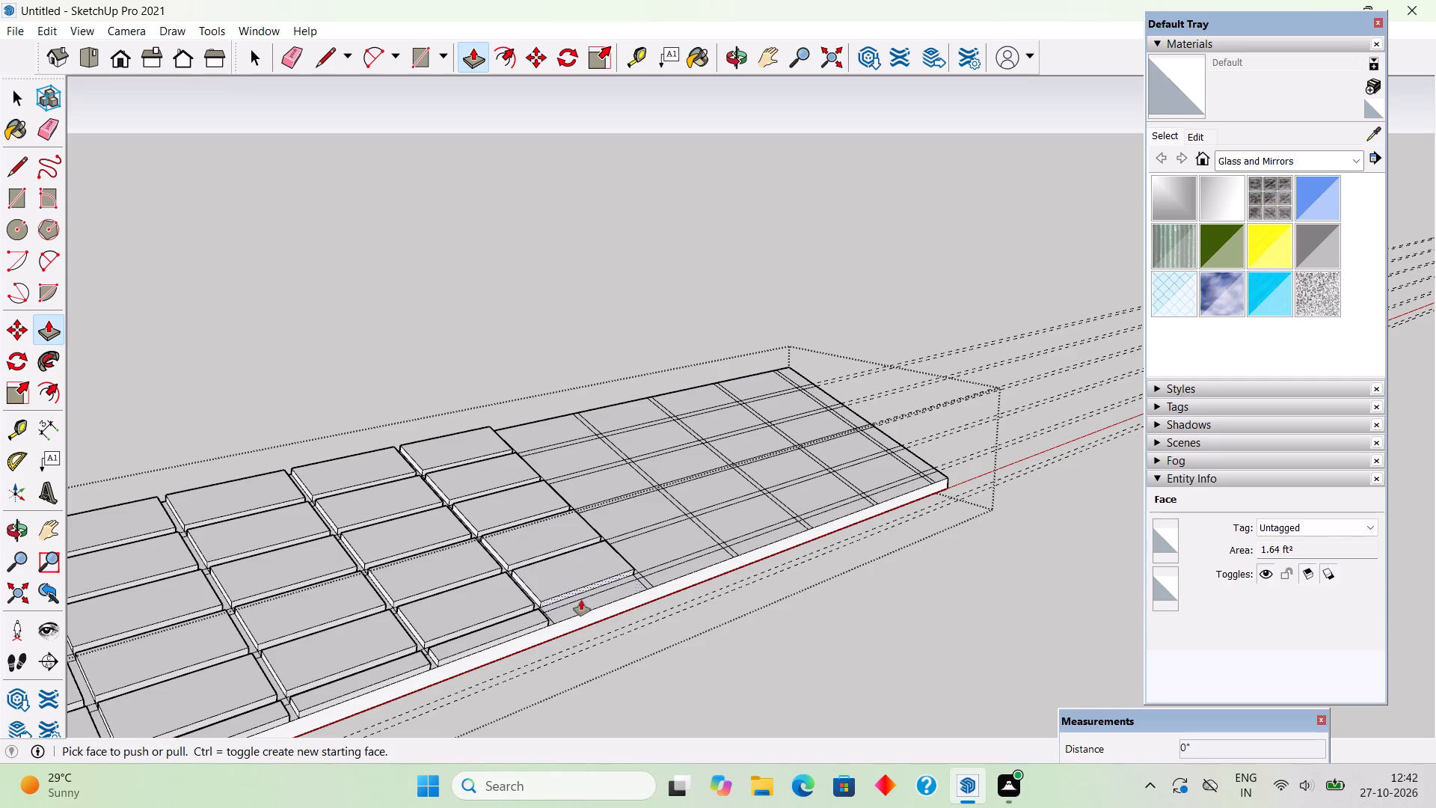
{"action": "double_click", "coordinate": [583, 602]}
Raise all six cells of the eleventh column by 1 1/2", from the upper edge down to the narrow lower cell.
{"action": "scroll", "coordinate": [930, 385], "scroll_direction": "up", "scroll_amount": 5}
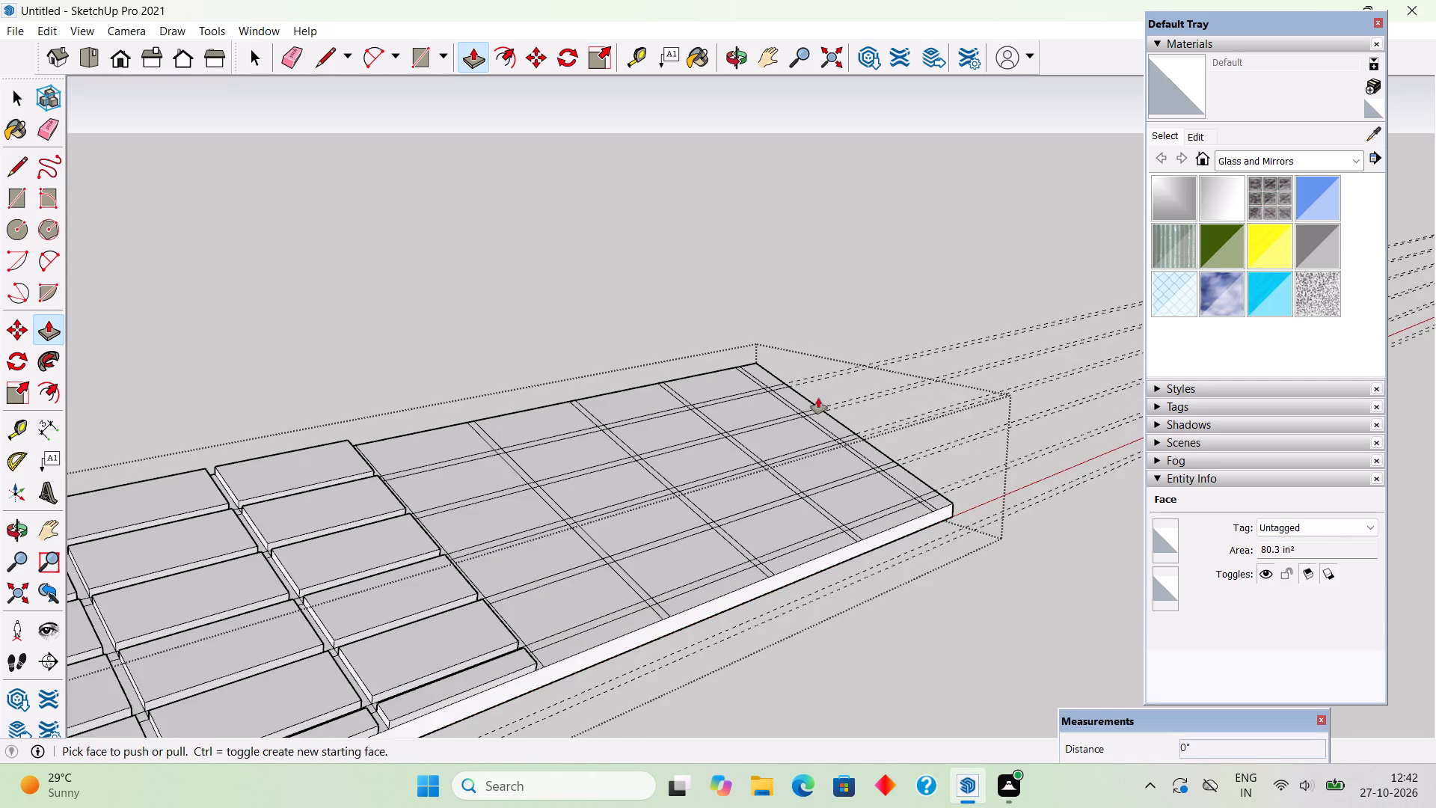
{"action": "double_click", "coordinate": [399, 459]}
{"action": "double_click", "coordinate": [404, 487]}
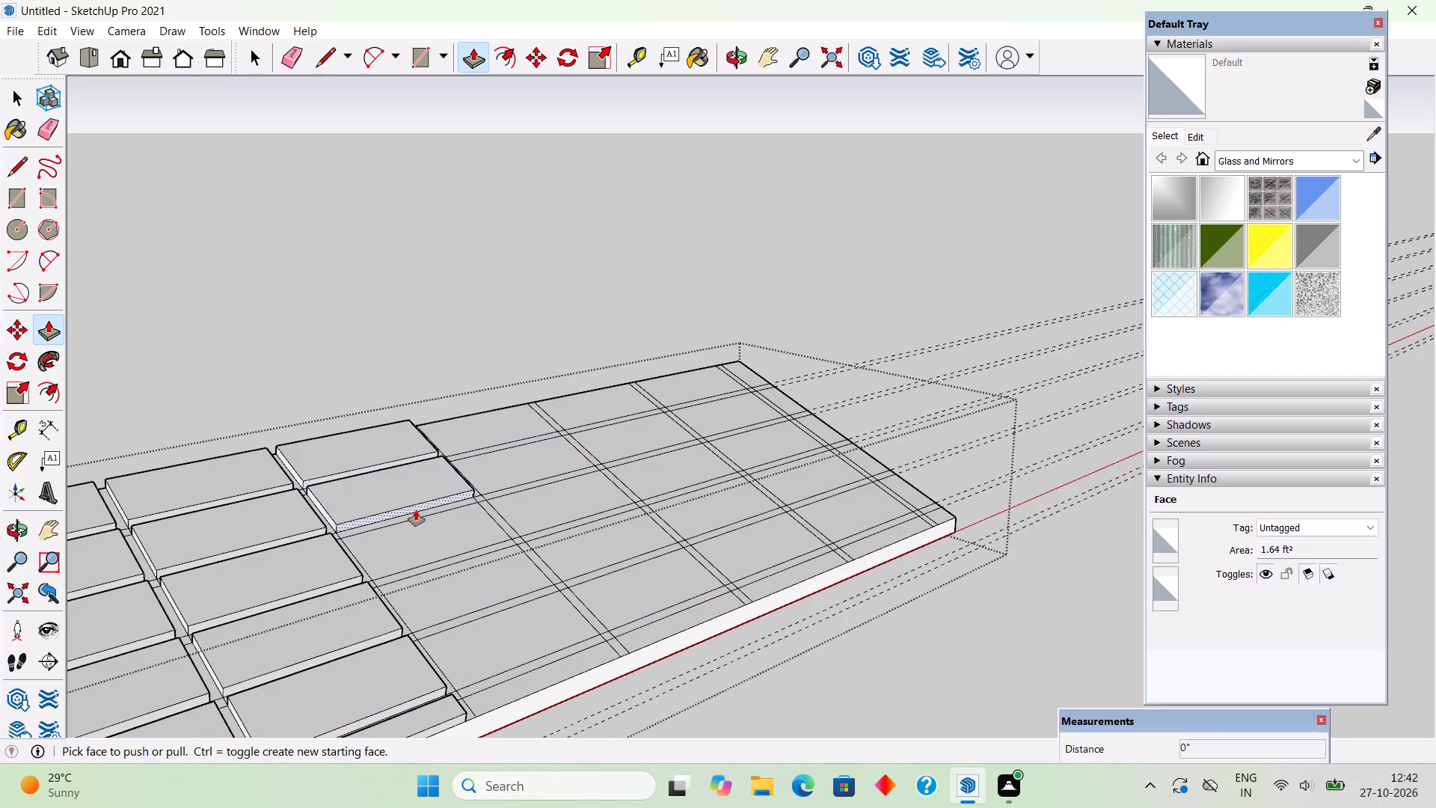
{"action": "double_click", "coordinate": [423, 524]}
{"action": "double_click", "coordinate": [456, 572]}
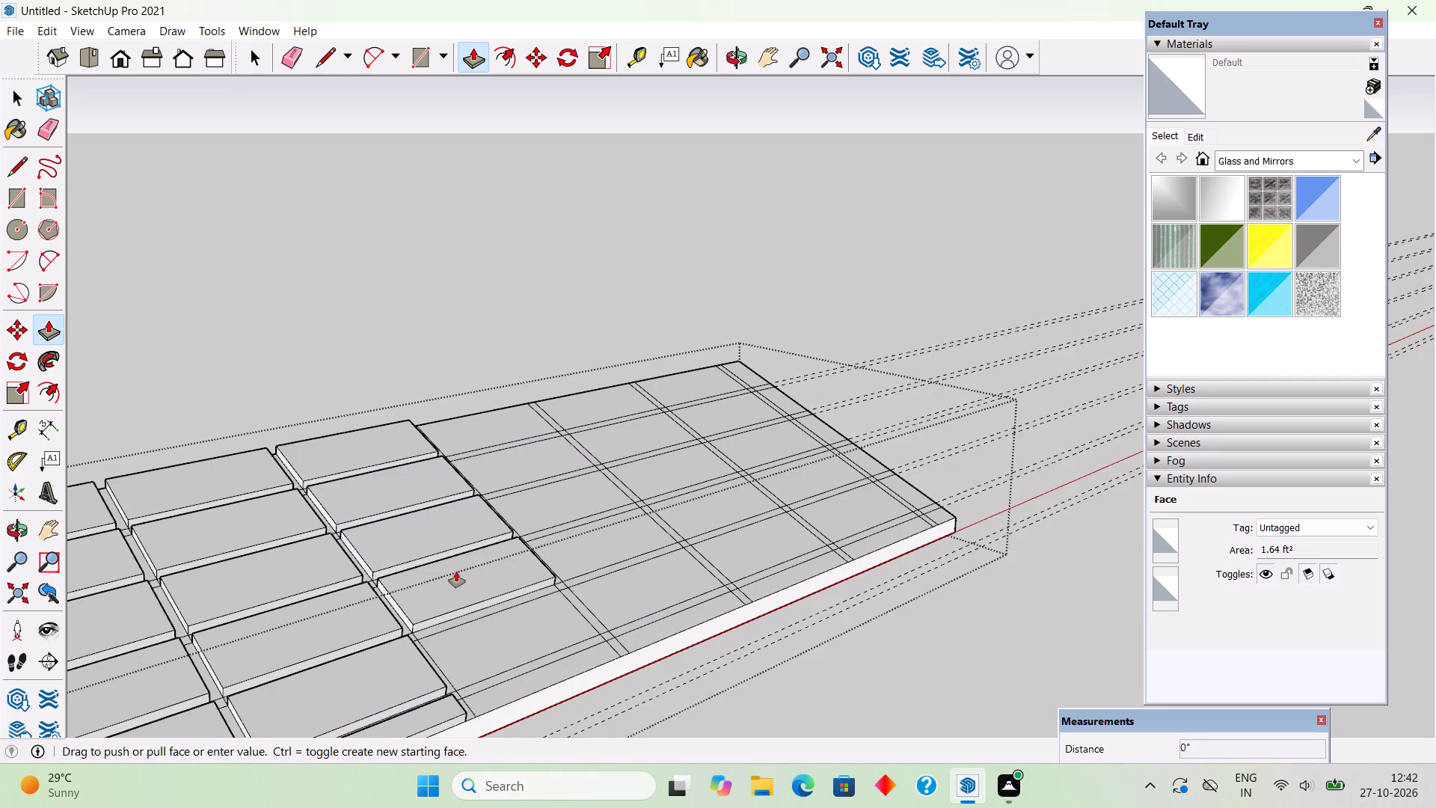
{"action": "double_click", "coordinate": [497, 616]}
{"action": "double_click", "coordinate": [510, 689]}
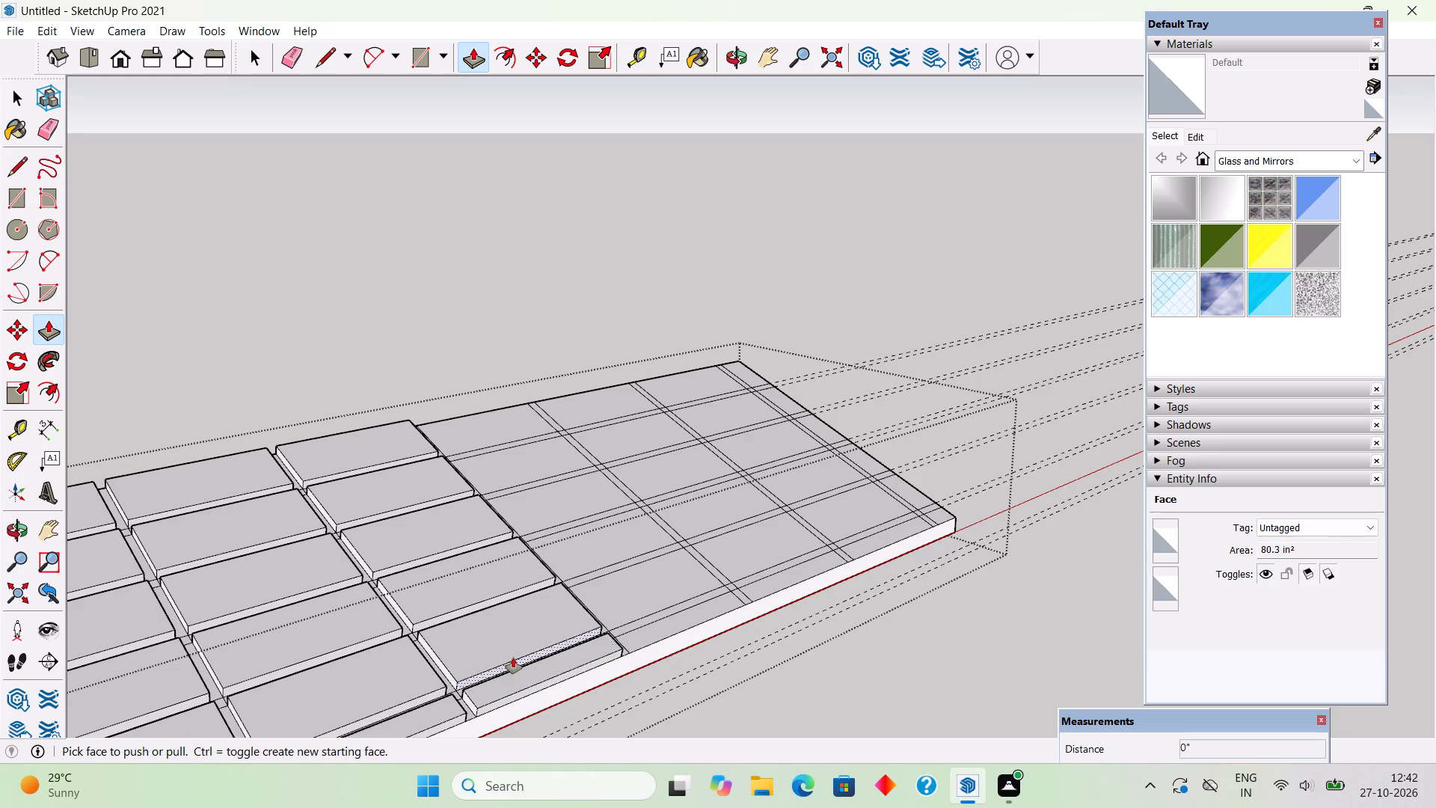
Raise all six cells of the twelfth column by 1 1/2", from the upper edge down to the narrow lower cell, undoing any stray push.
{"action": "double_click", "coordinate": [488, 429]}
{"action": "double_click", "coordinate": [502, 467]}
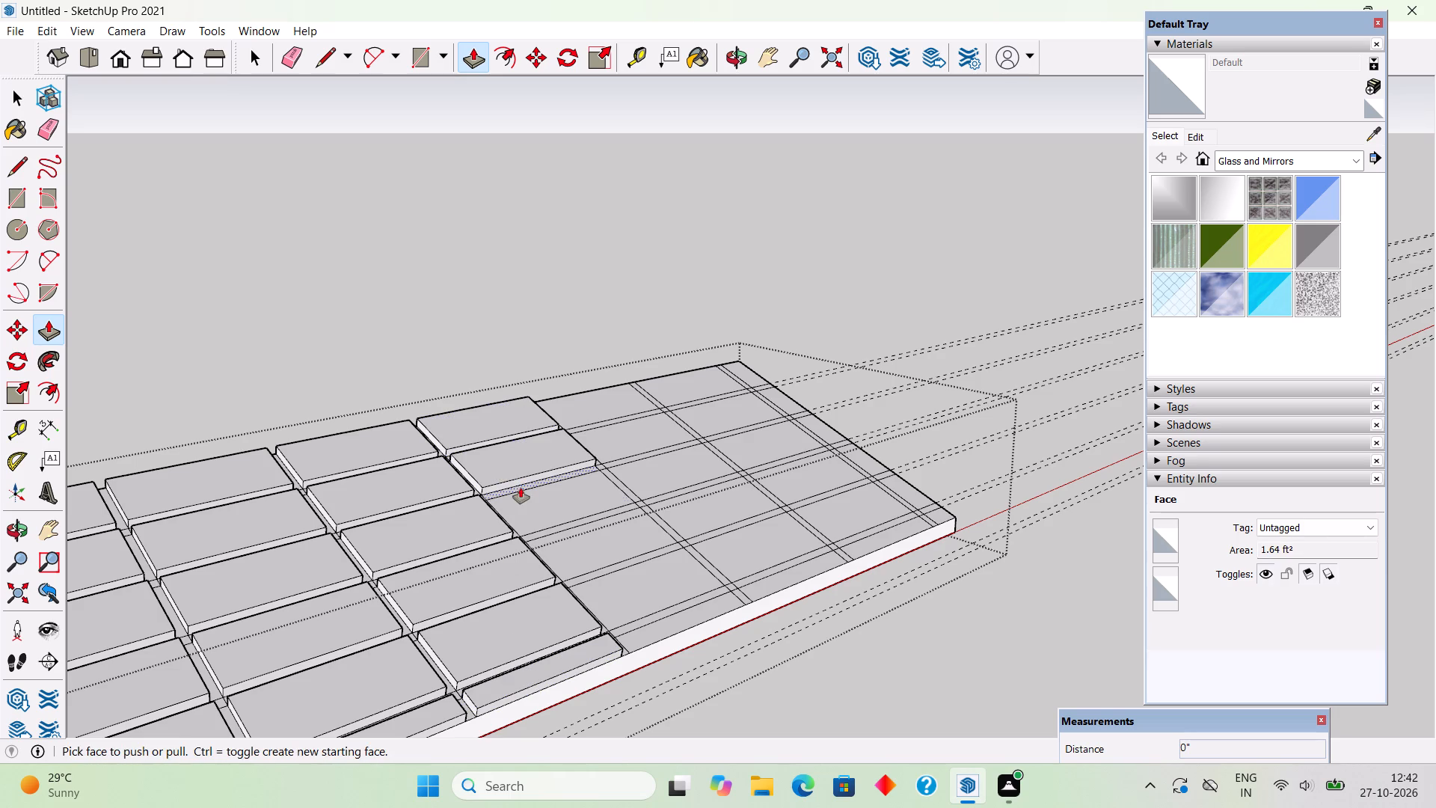
{"action": "double_click", "coordinate": [524, 498]}
{"action": "double_click", "coordinate": [550, 533]}
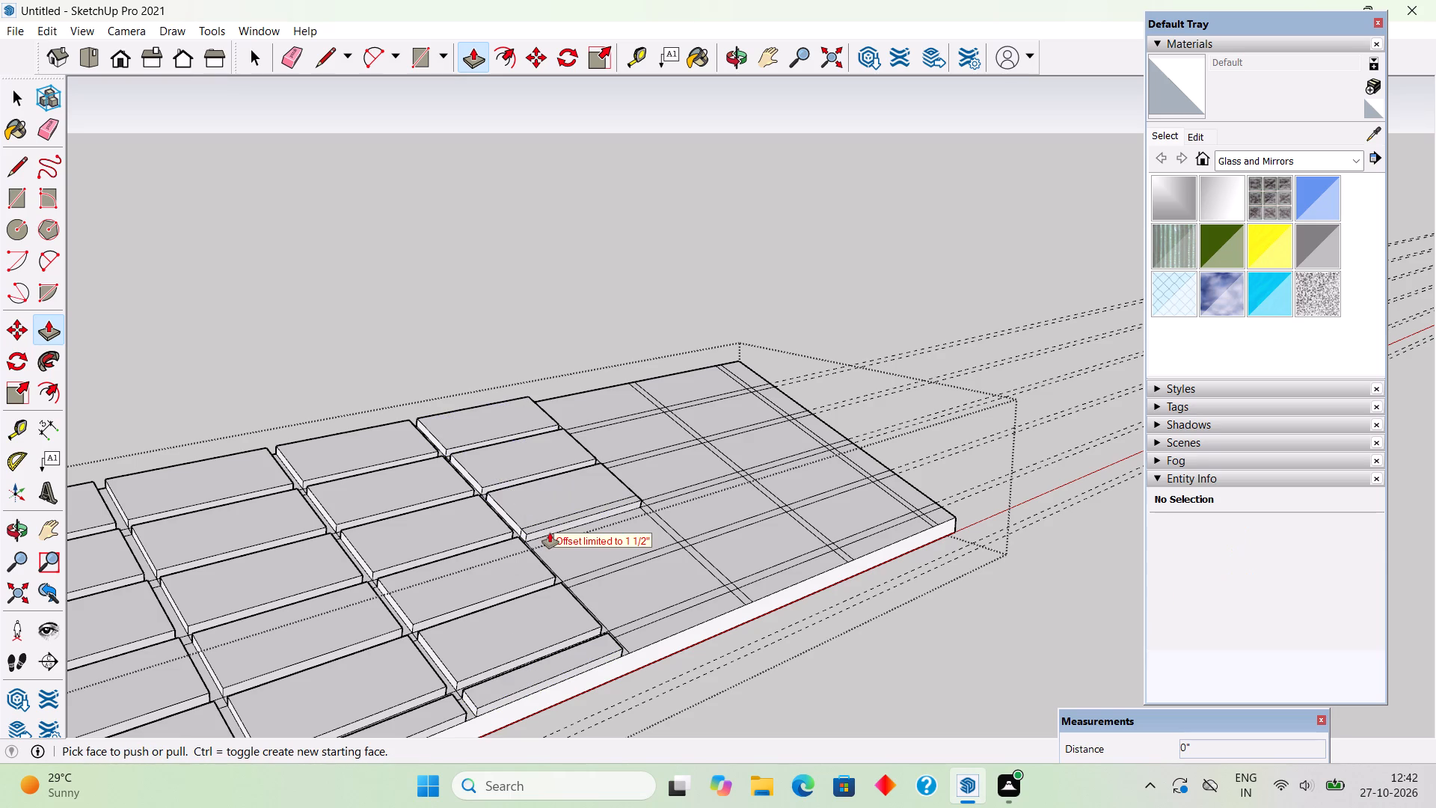
{"action": "key", "text": "ctrl+z"}
{"action": "double_click", "coordinate": [562, 557]}
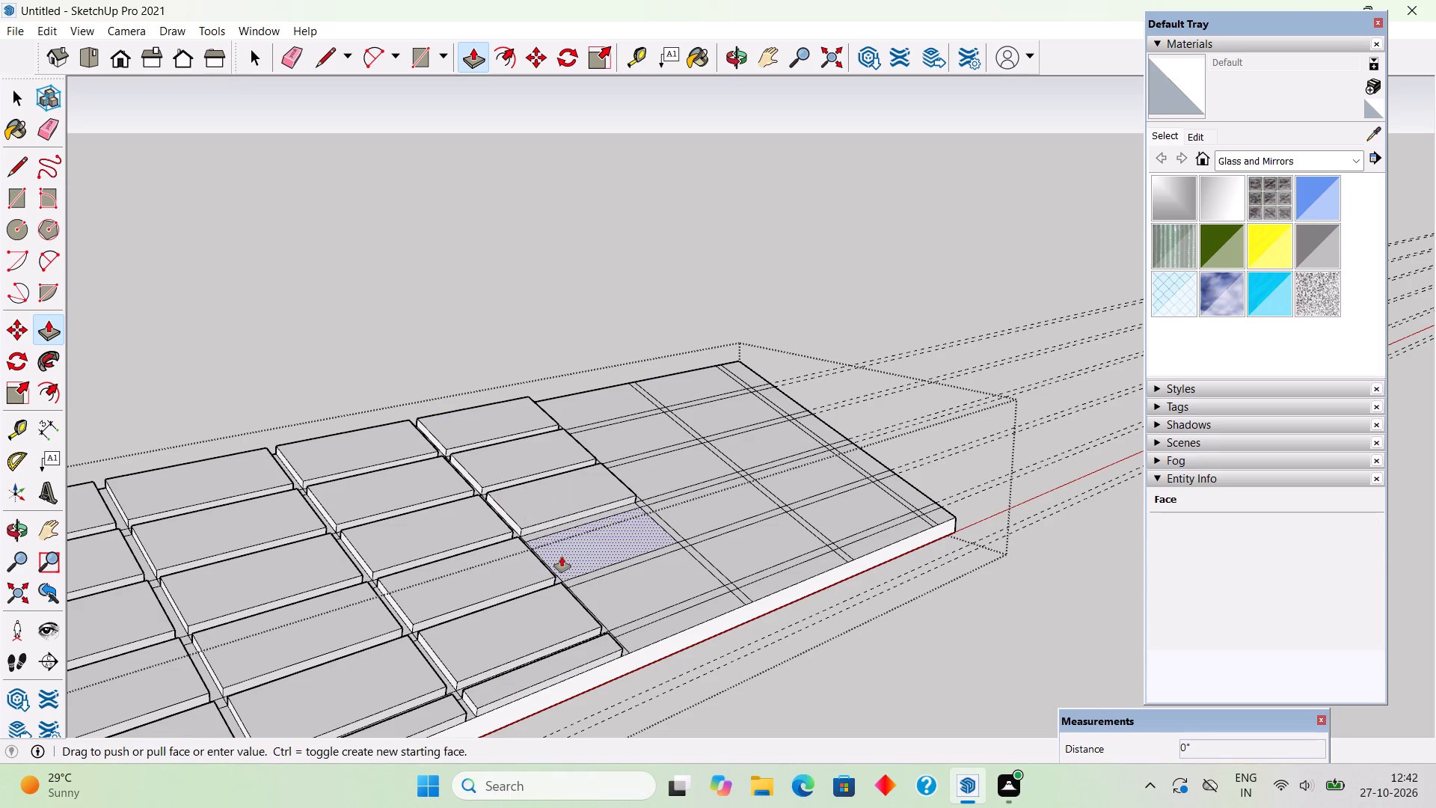
{"action": "double_click", "coordinate": [628, 601]}
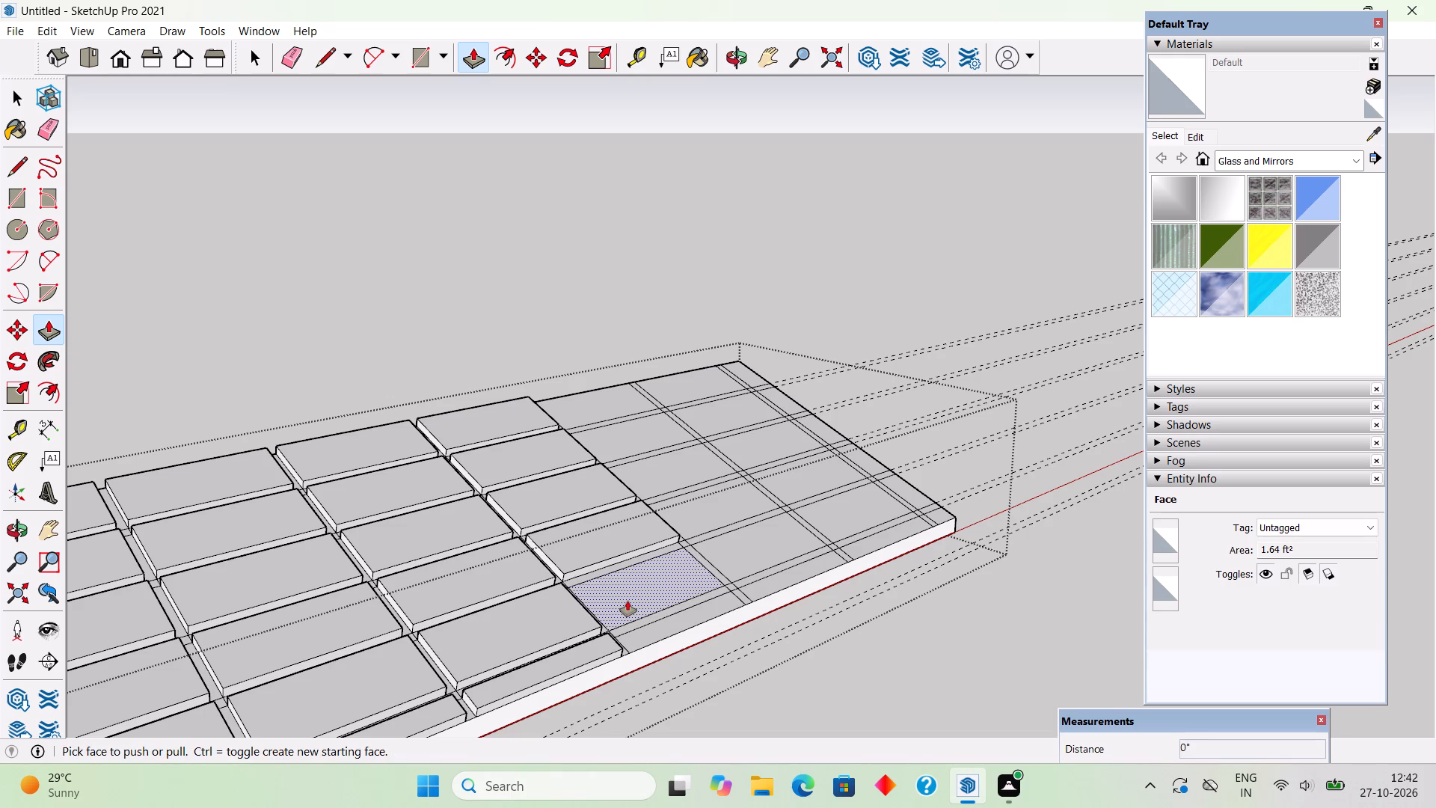
{"action": "double_click", "coordinate": [648, 636]}
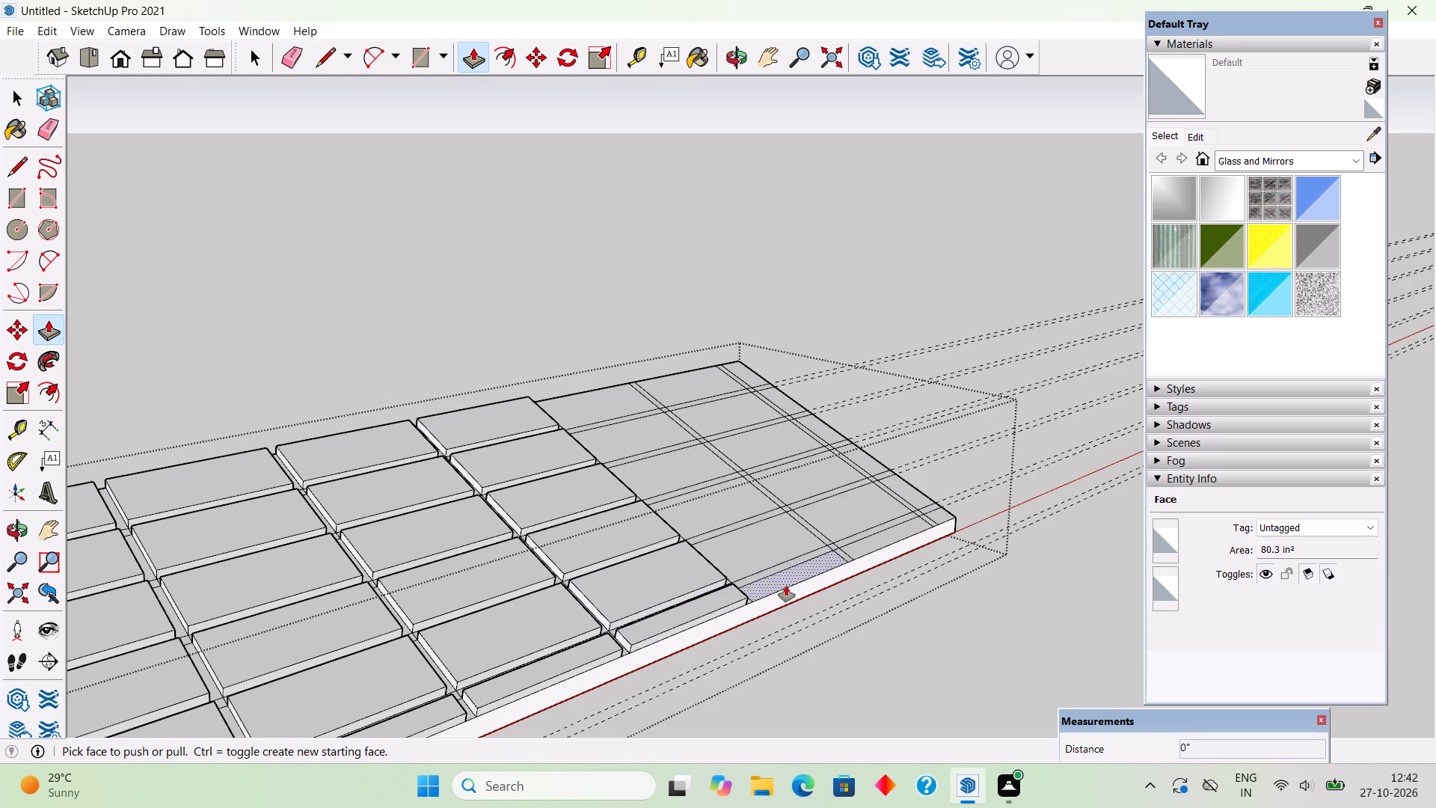
Raise all six cells of the thirteenth column by 1 1/2", from the narrow lower cell up to the upper edge.
{"action": "double_click", "coordinate": [786, 586]}
{"action": "double_click", "coordinate": [740, 551]}
{"action": "double_click", "coordinate": [705, 512]}
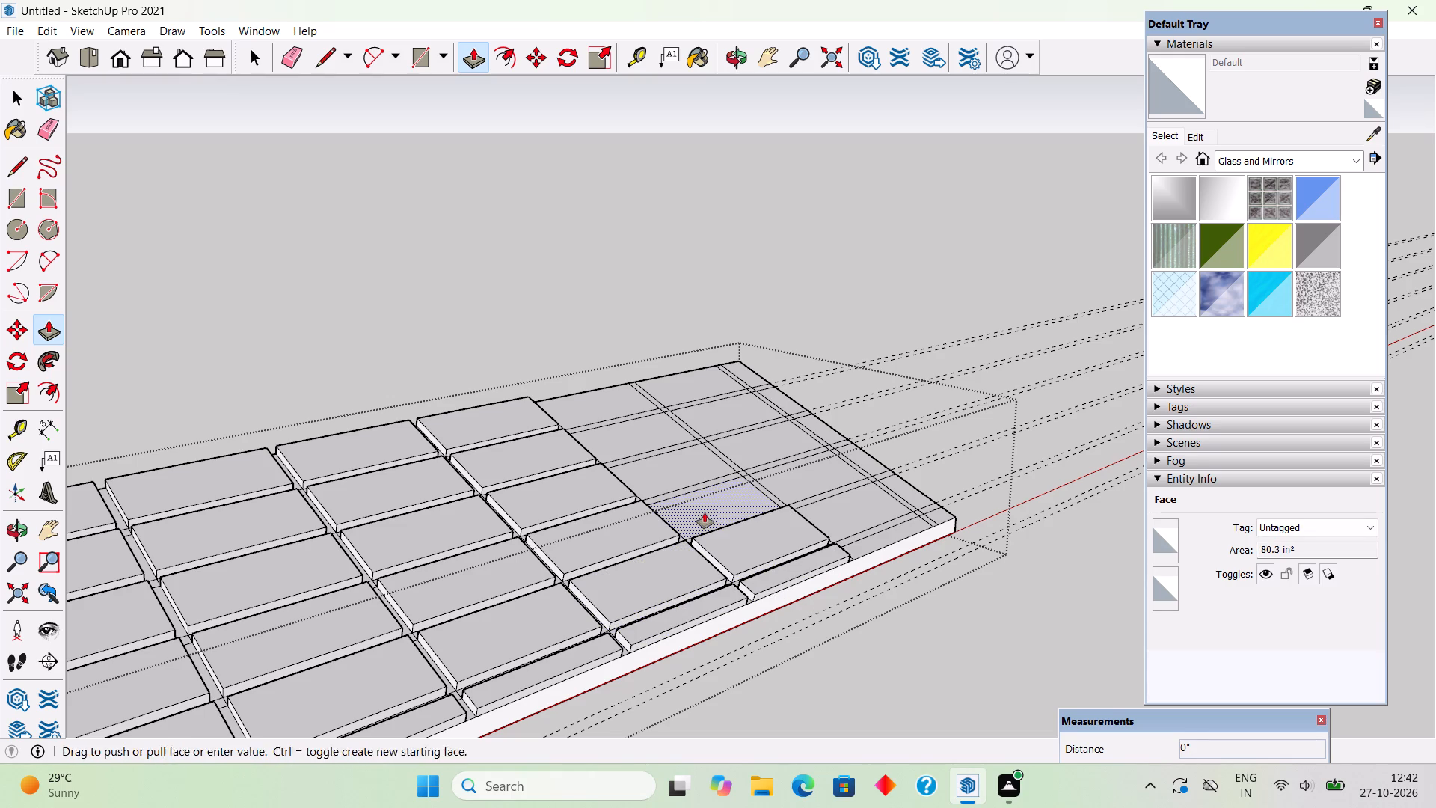
{"action": "double_click", "coordinate": [677, 466]}
{"action": "double_click", "coordinate": [641, 428]}
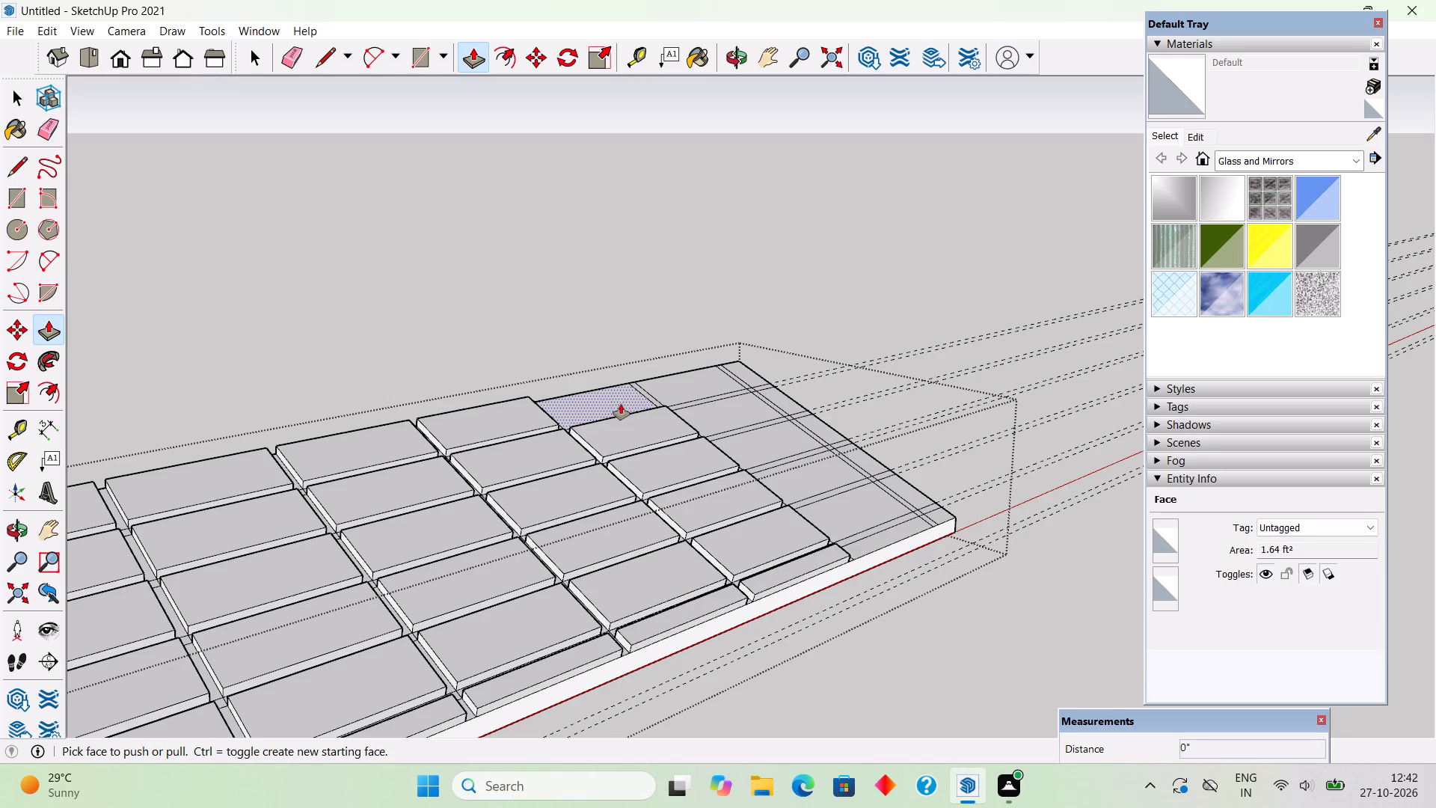
{"action": "double_click", "coordinate": [613, 394]}
Raise all six cells of the fourteenth column by 1 1/2", from the upper edge down to the narrow lower cell.
{"action": "double_click", "coordinate": [689, 382]}
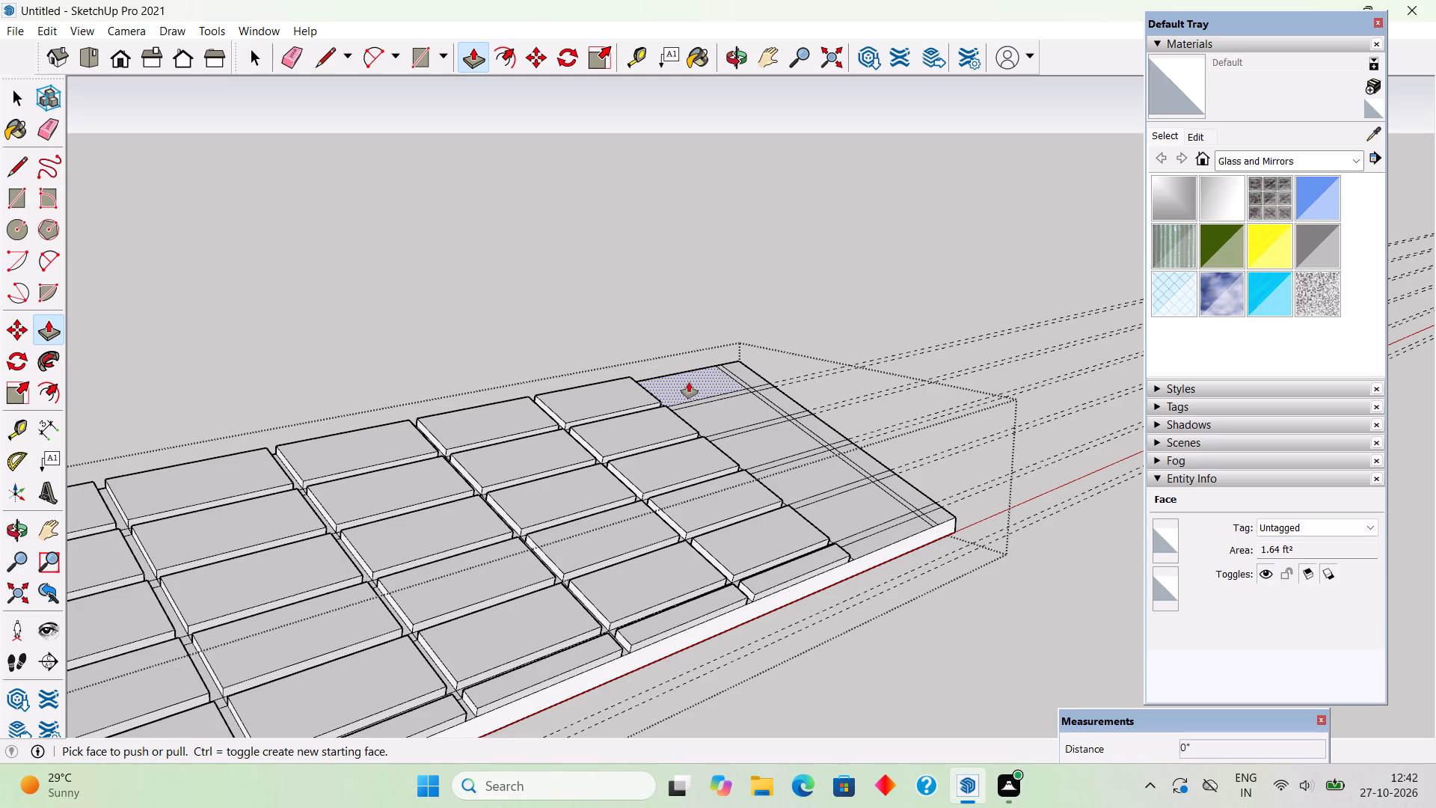
{"action": "double_click", "coordinate": [704, 412]}
{"action": "double_click", "coordinate": [746, 444]}
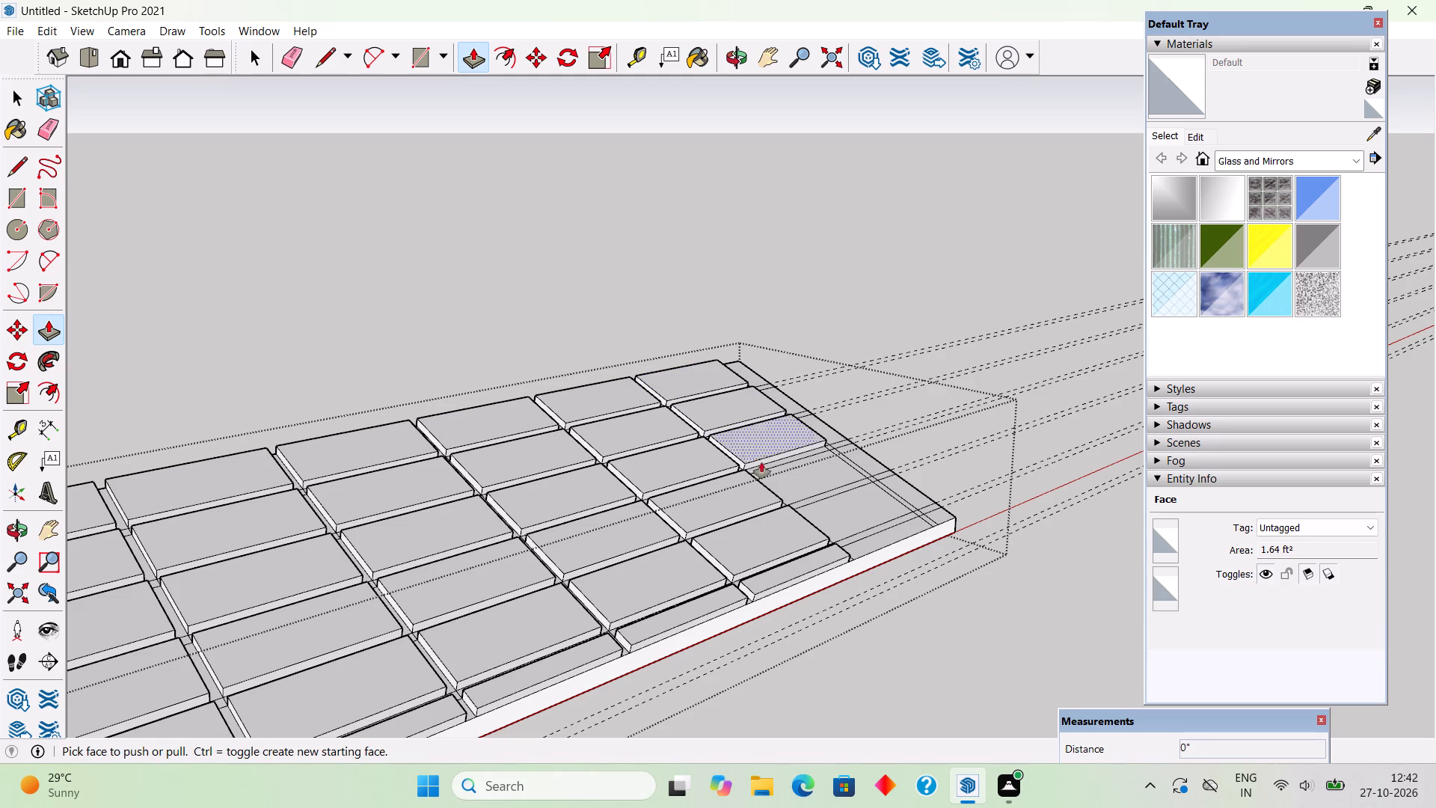
{"action": "double_click", "coordinate": [774, 477]}
{"action": "double_click", "coordinate": [815, 512]}
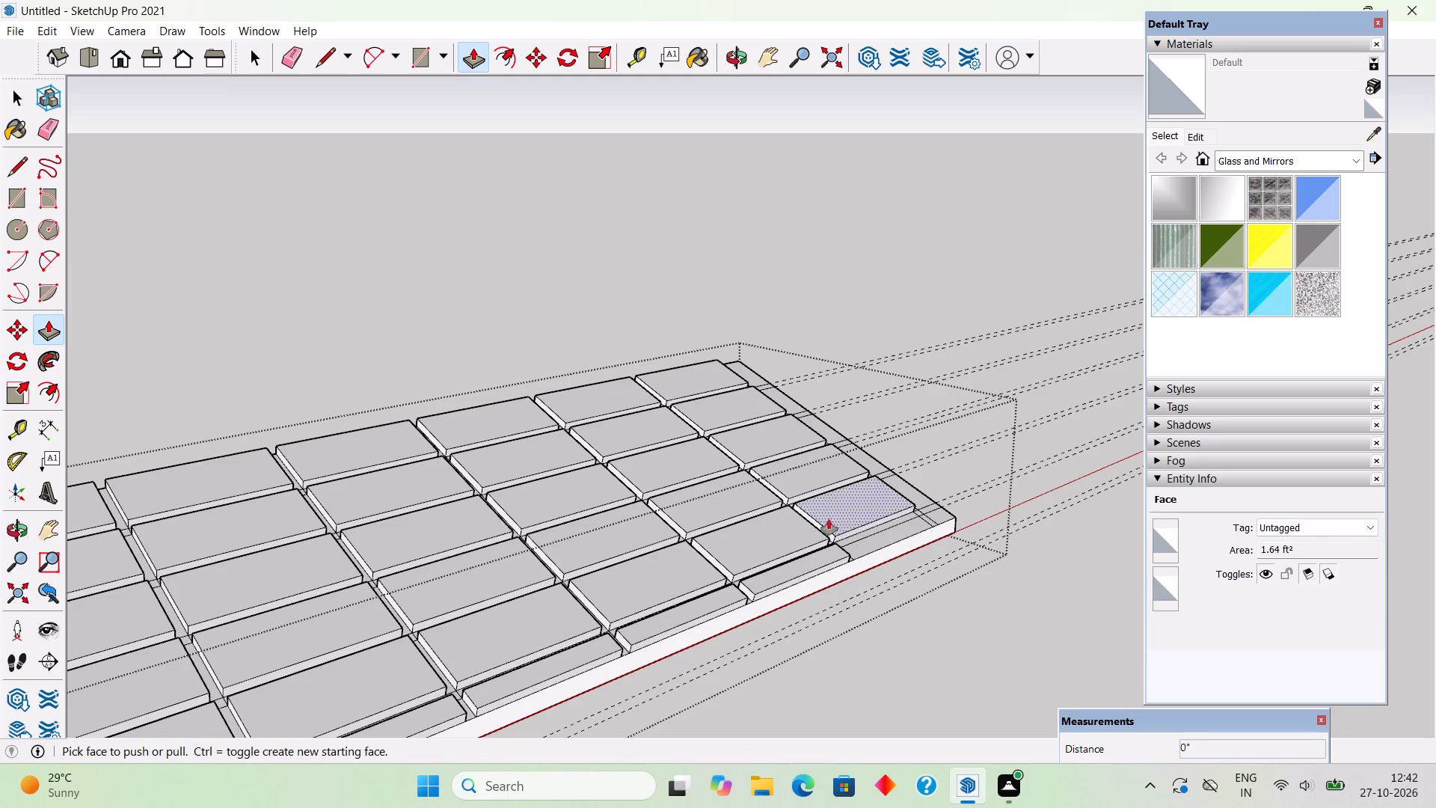
{"action": "double_click", "coordinate": [854, 545]}
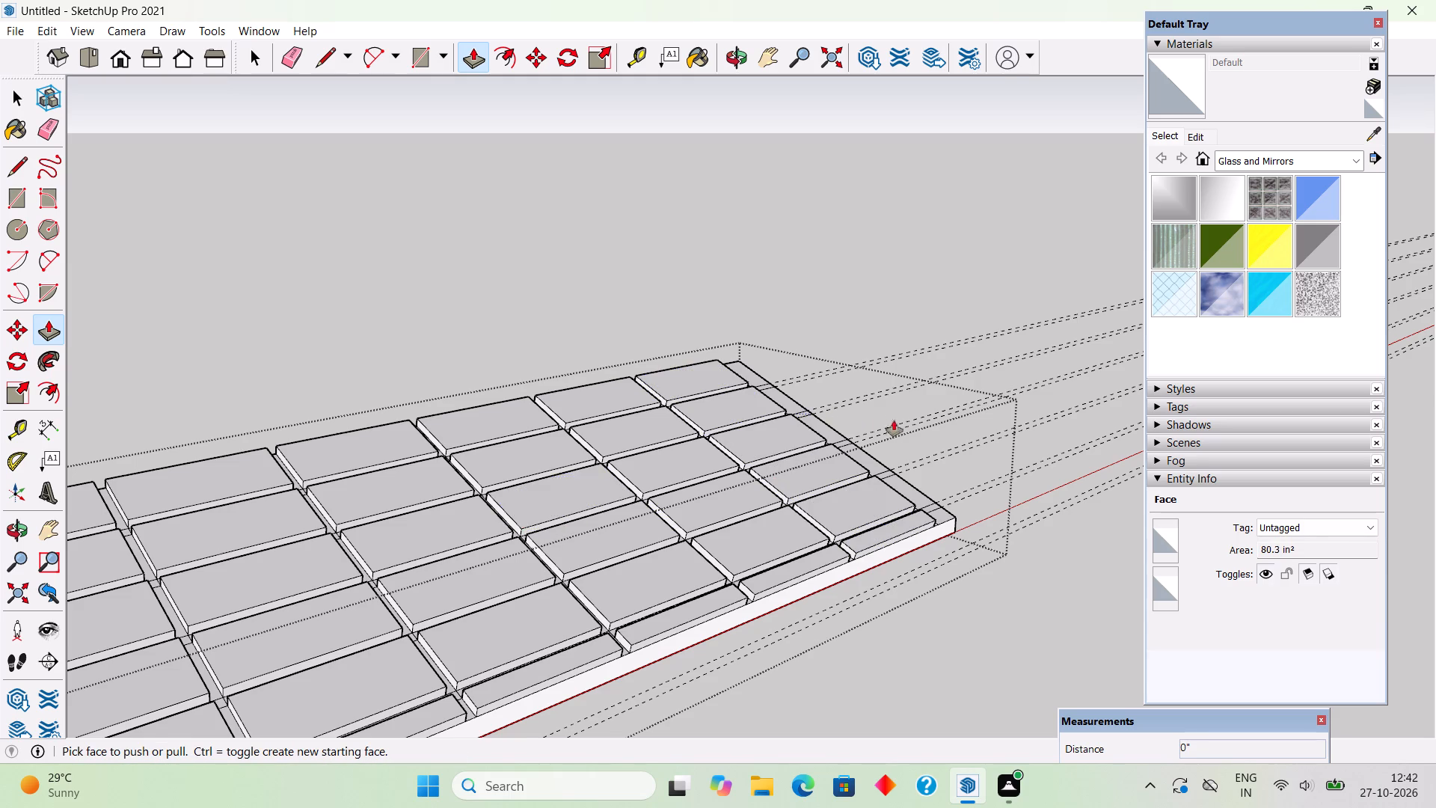
Raise all six cells of the narrow last column by 1 1/2", from the upper edge down, and close the roof group.
{"action": "scroll", "coordinate": [912, 430], "scroll_direction": "up", "scroll_amount": 7}
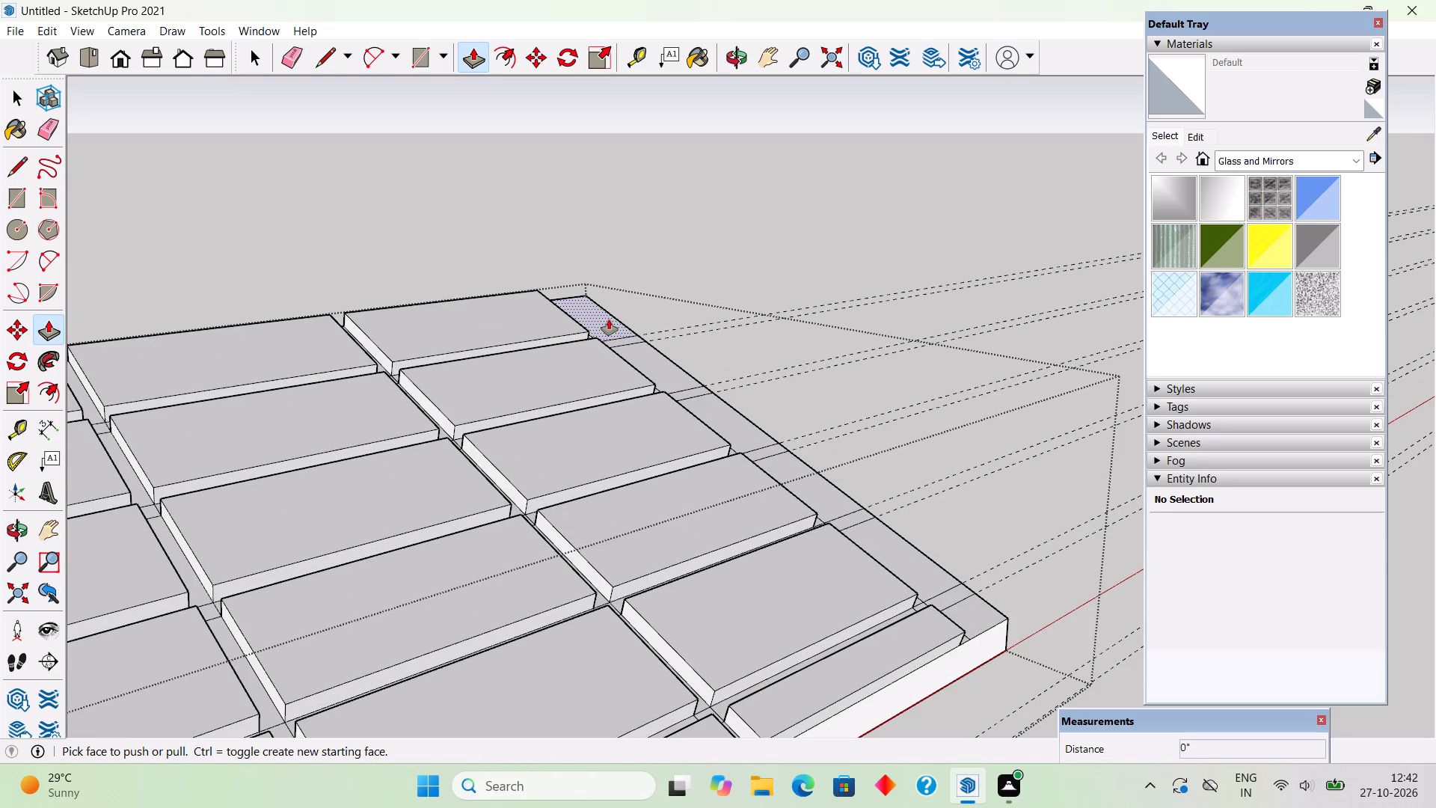
{"action": "double_click", "coordinate": [609, 319]}
{"action": "double_click", "coordinate": [642, 362]}
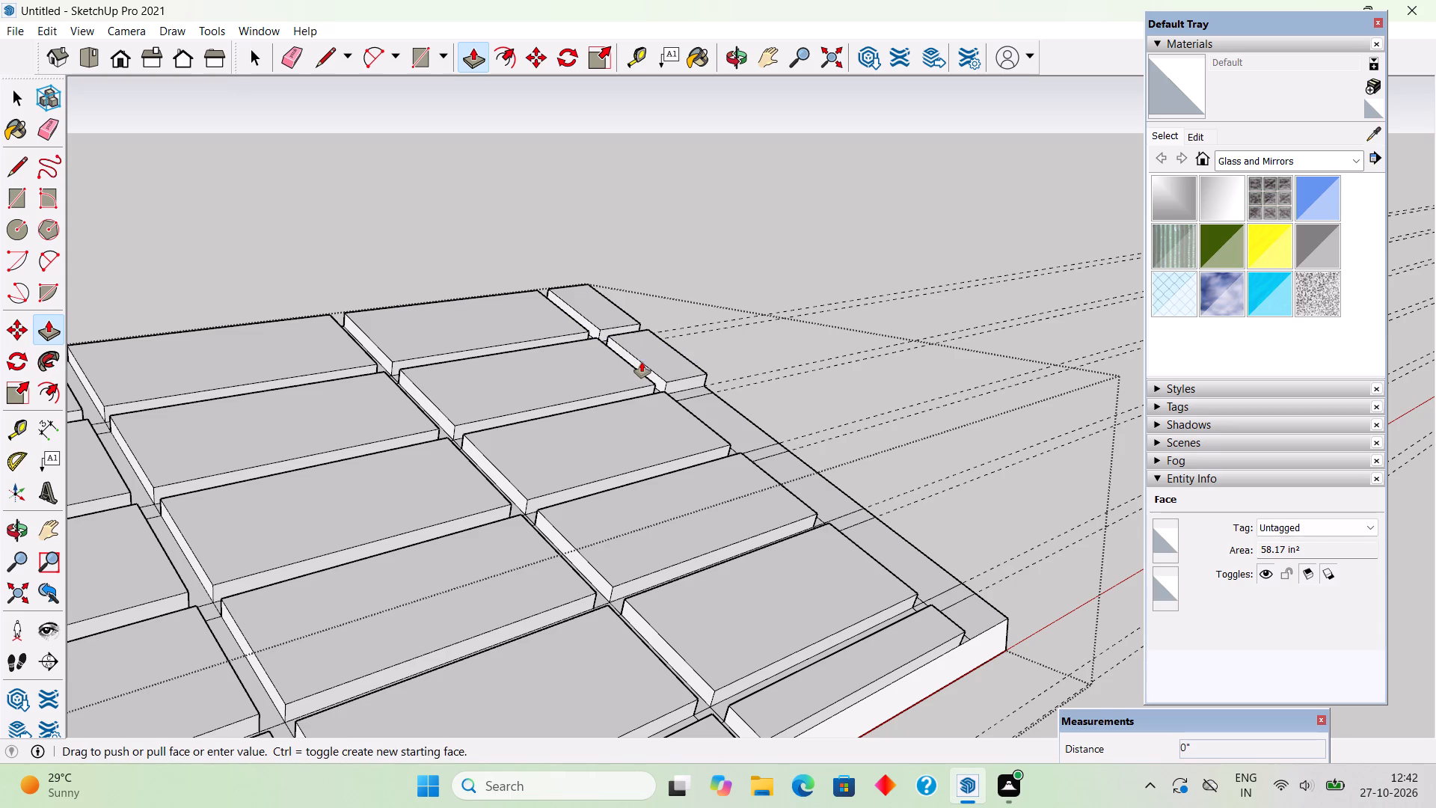
{"action": "double_click", "coordinate": [733, 414]}
{"action": "left_click", "coordinate": [776, 474]}
{"action": "left_click", "coordinate": [776, 474]}
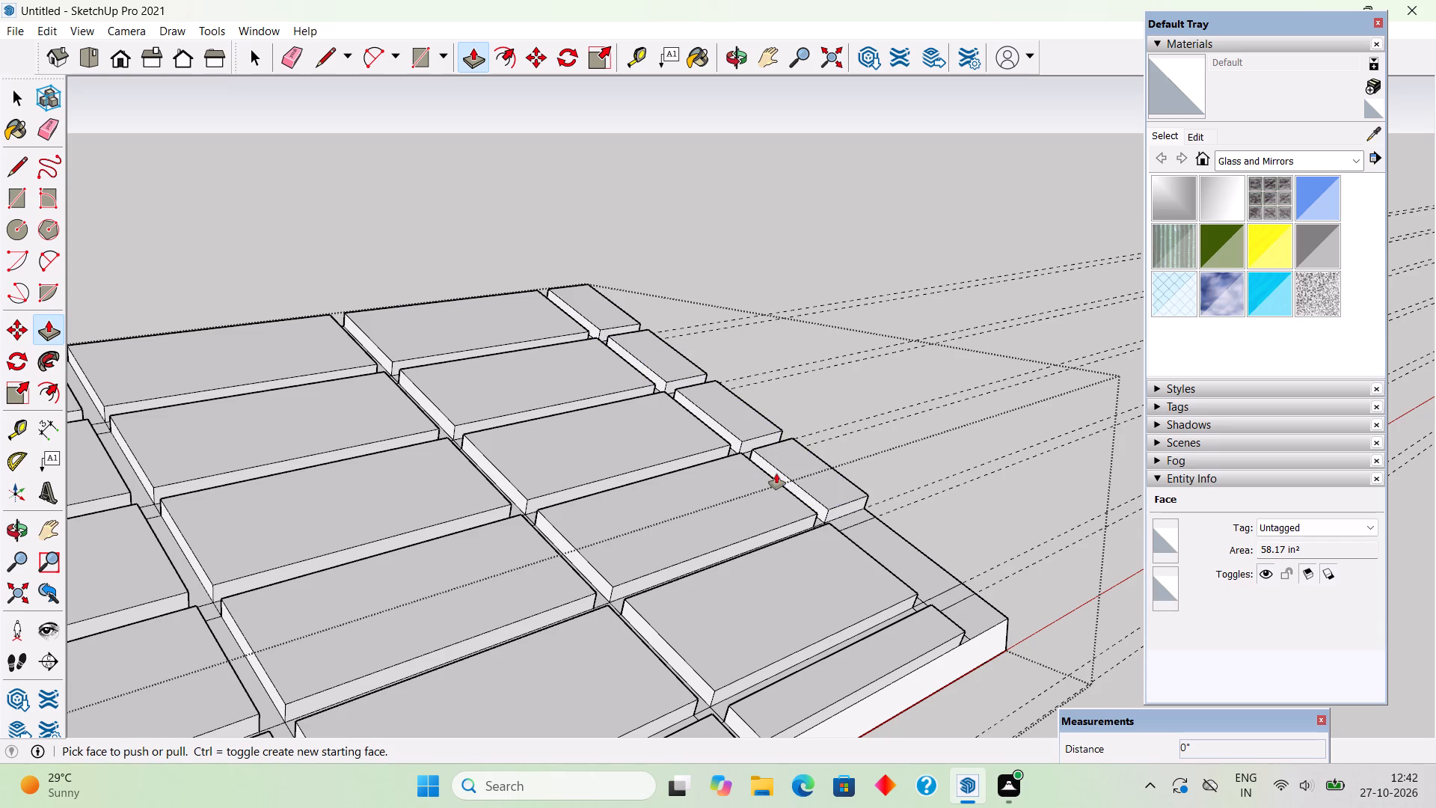
{"action": "double_click", "coordinate": [897, 552]}
{"action": "double_click", "coordinate": [970, 606]}
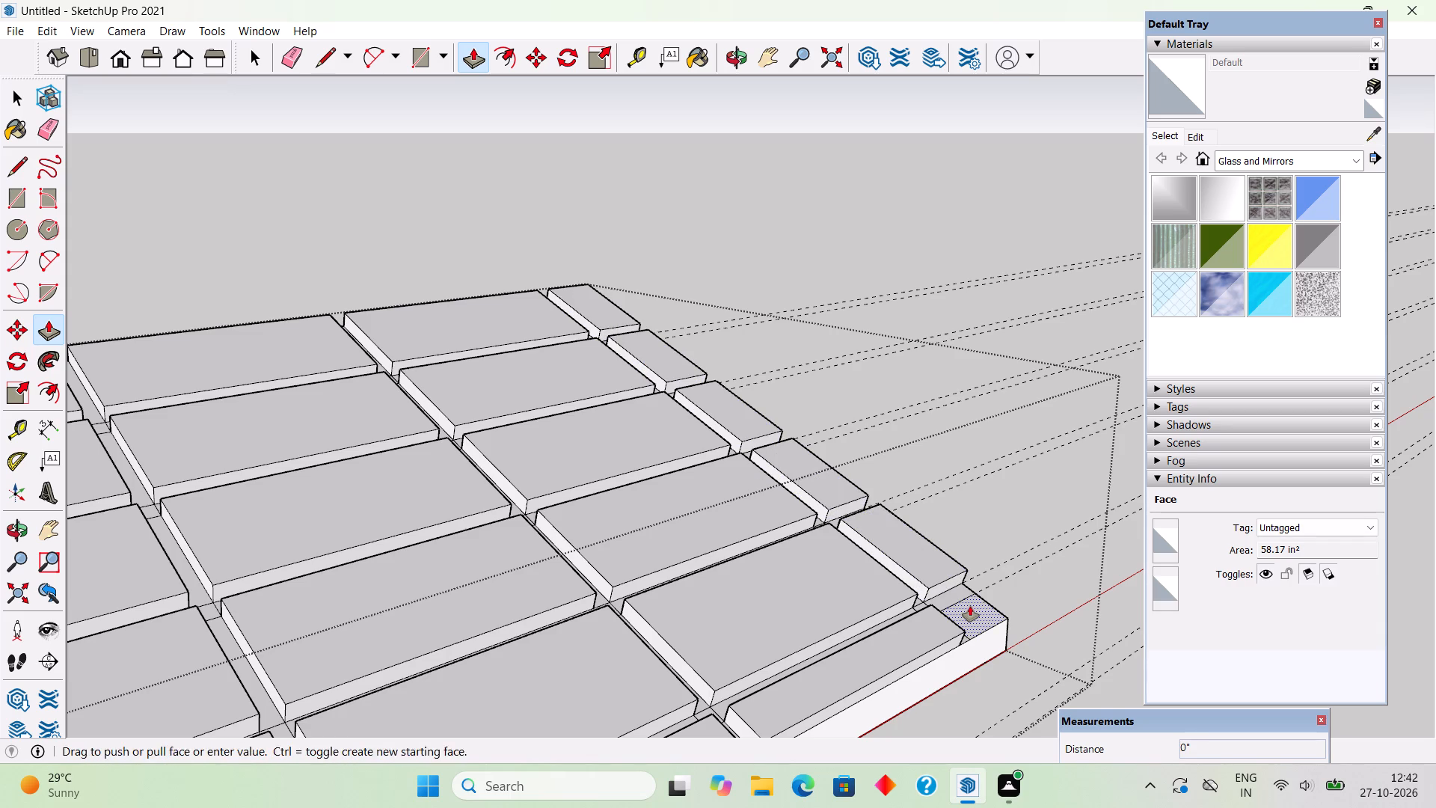
{"action": "scroll", "coordinate": [794, 414], "scroll_direction": "down", "scroll_amount": 5}
{"action": "scroll", "coordinate": [794, 414], "scroll_direction": "down", "scroll_amount": 19}
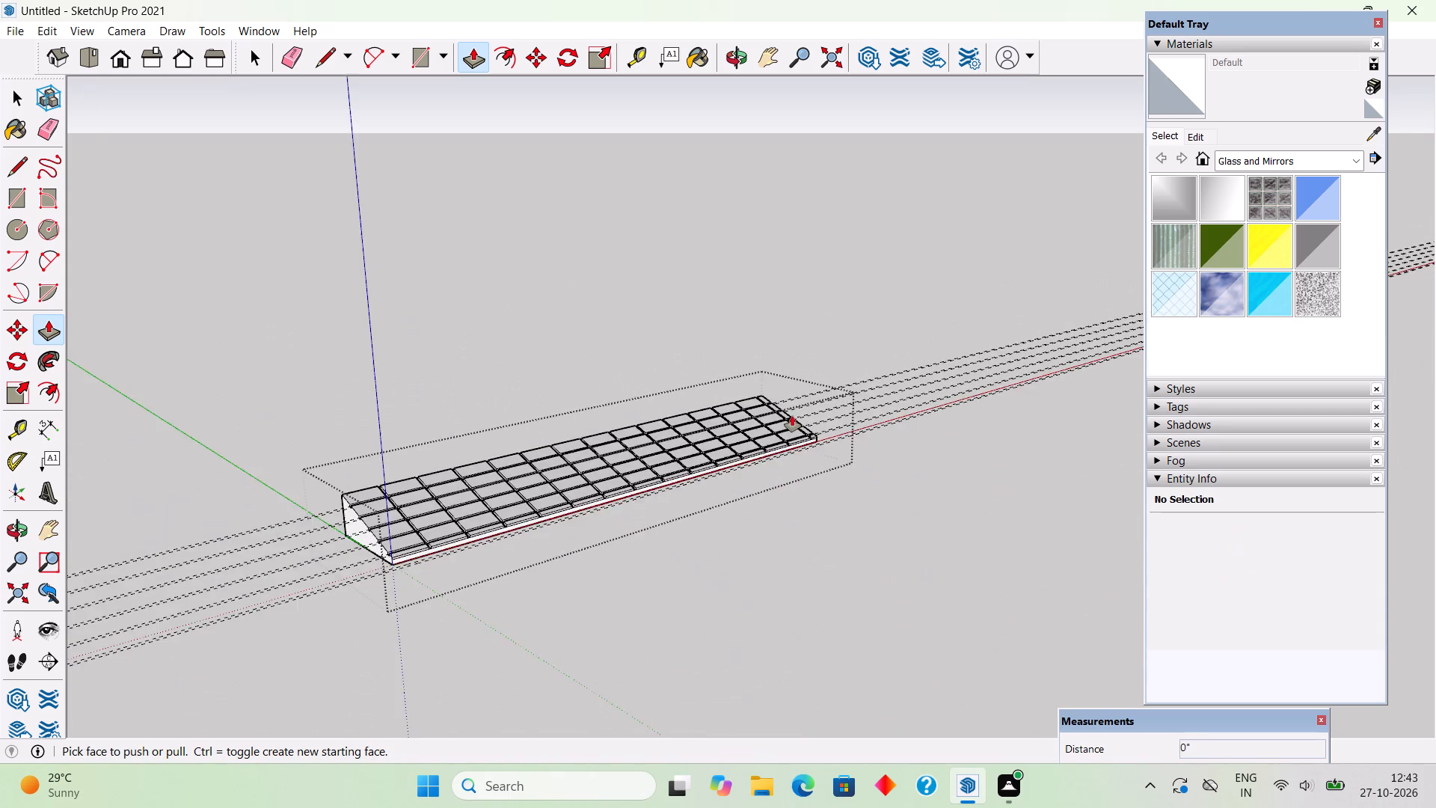
{"action": "scroll", "coordinate": [792, 416], "scroll_direction": "down", "scroll_amount": 5}
{"action": "key", "text": "space"}
{"action": "left_click", "coordinate": [521, 260]}
Delete all construction guides around the porch roof.
{"action": "middle_click_drag", "start_coordinate": [548, 509], "coordinate": [403, 573]}
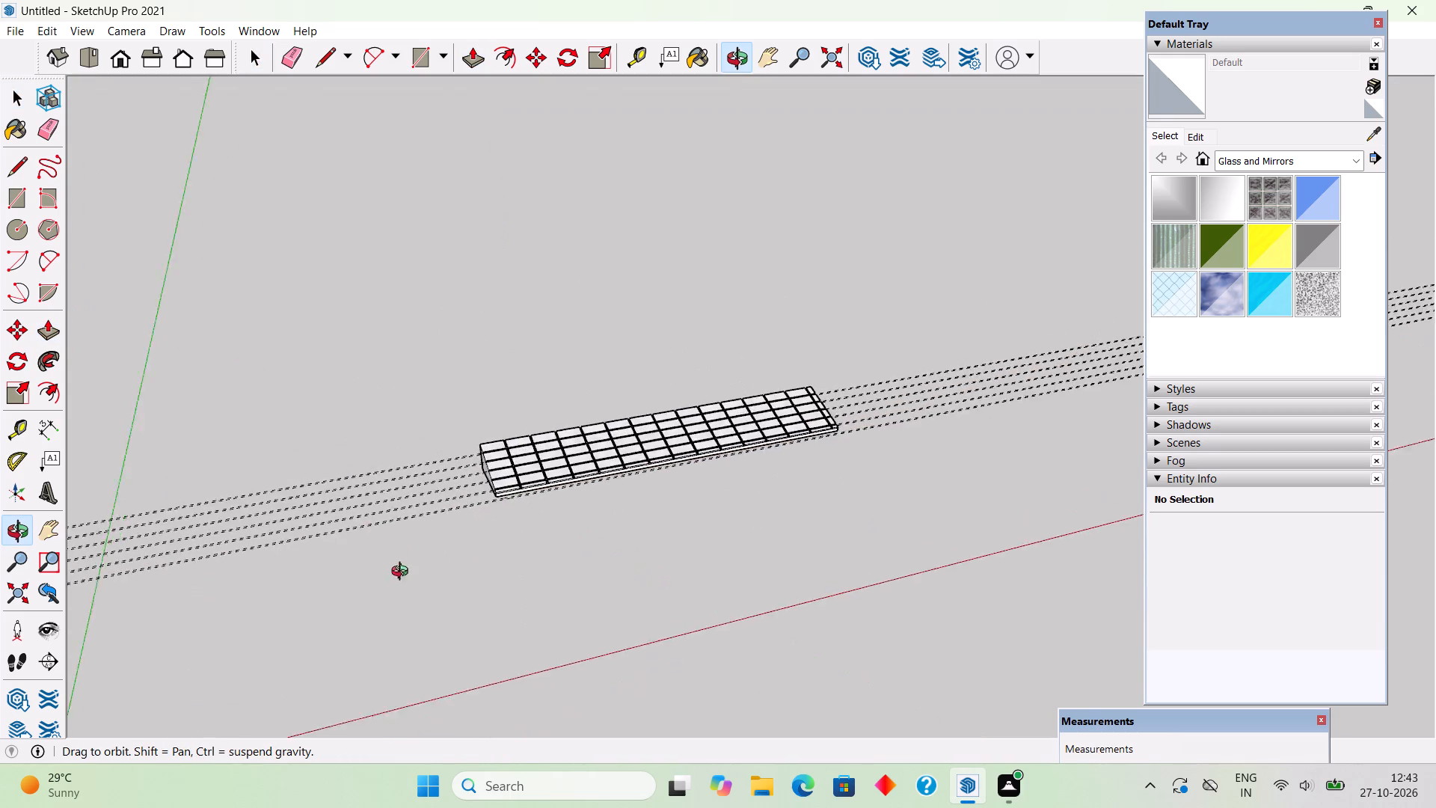
{"action": "middle_click_drag", "start_coordinate": [403, 573], "coordinate": [216, 686]}
{"action": "middle_click_drag", "start_coordinate": [696, 462], "coordinate": [194, 201]}
{"action": "middle_click_drag", "start_coordinate": [670, 364], "coordinate": [569, 506]}
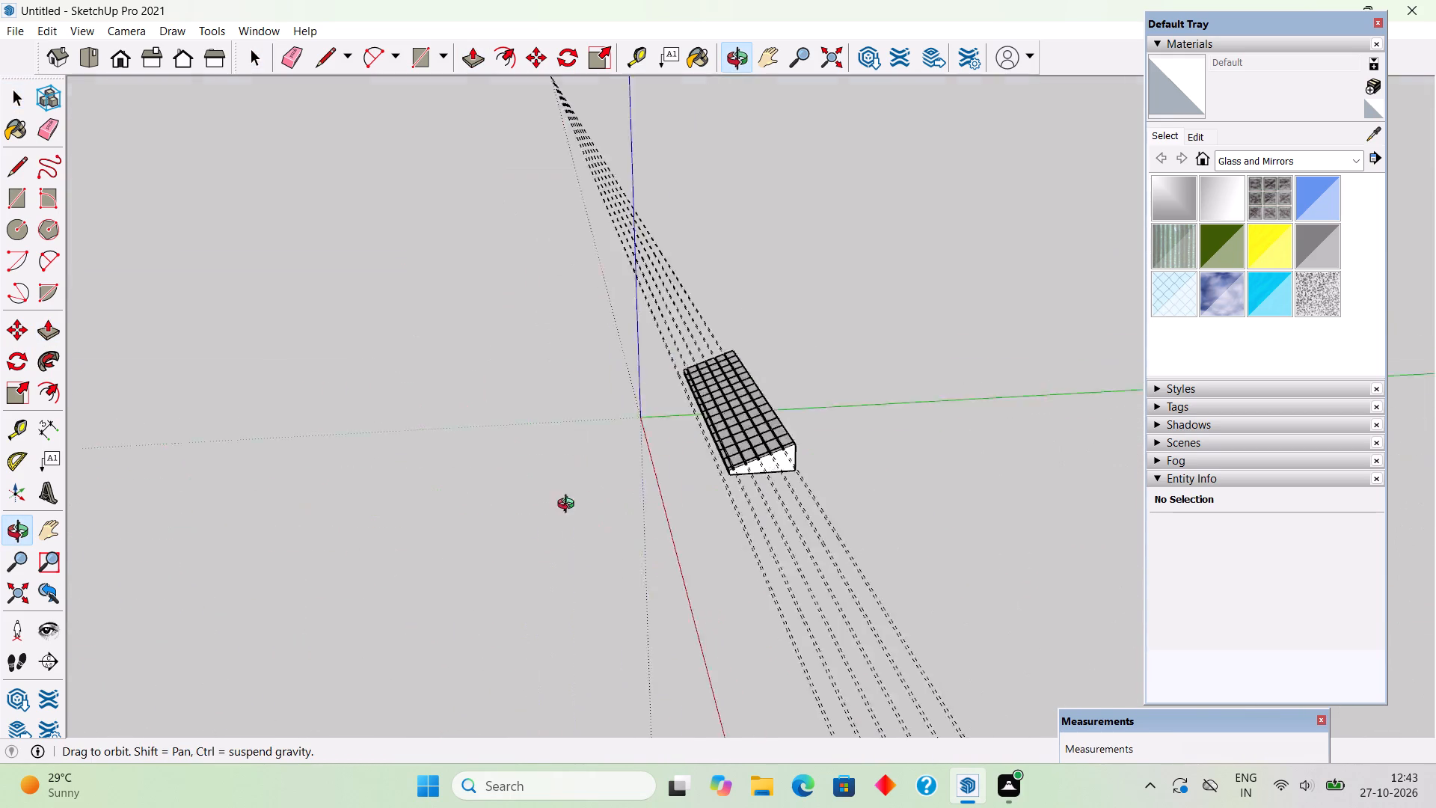
{"action": "middle_click_drag", "start_coordinate": [569, 506], "coordinate": [711, 650]}
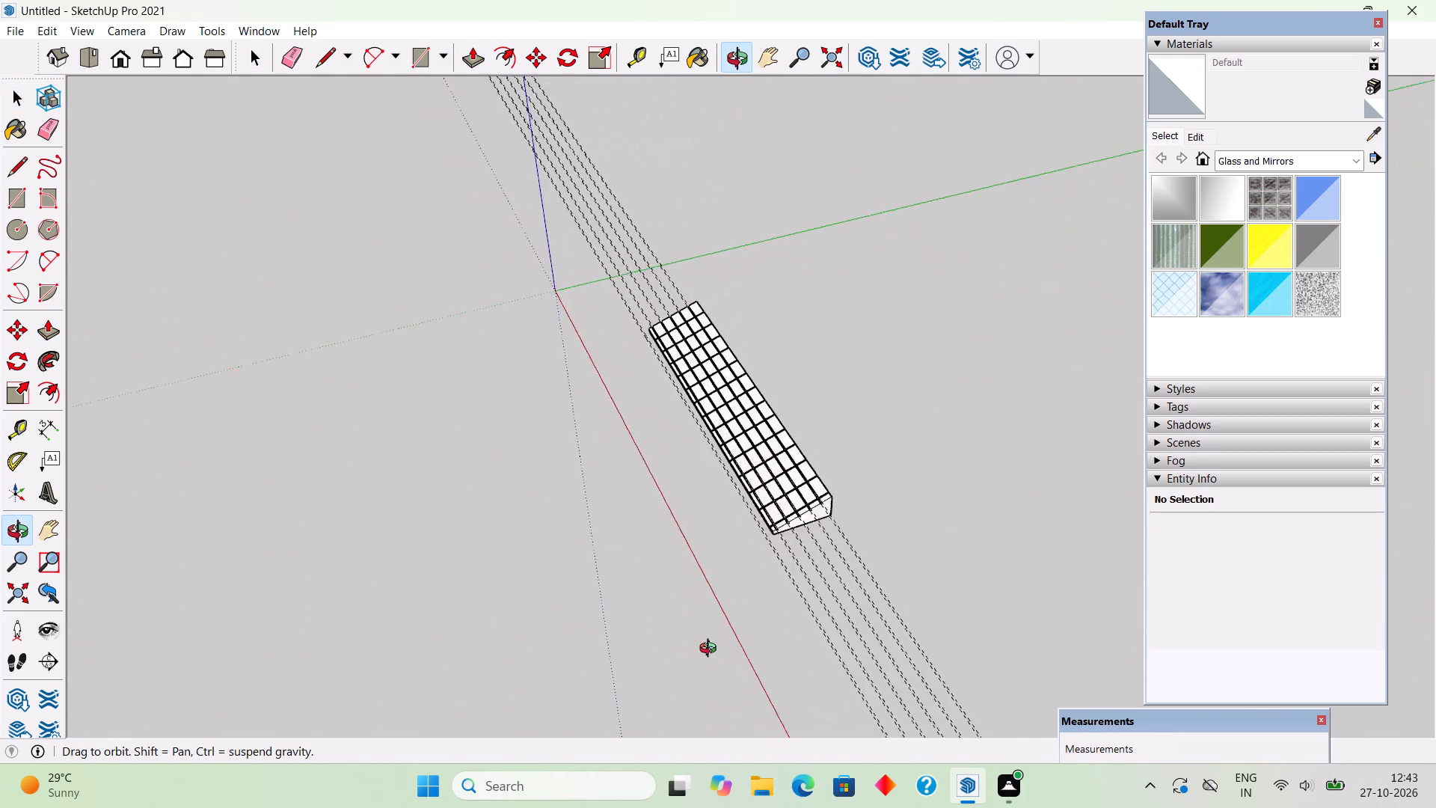
{"action": "middle_click_drag", "start_coordinate": [711, 650], "coordinate": [727, 651]}
{"action": "scroll", "coordinate": [727, 651], "scroll_direction": "up", "scroll_amount": 2}
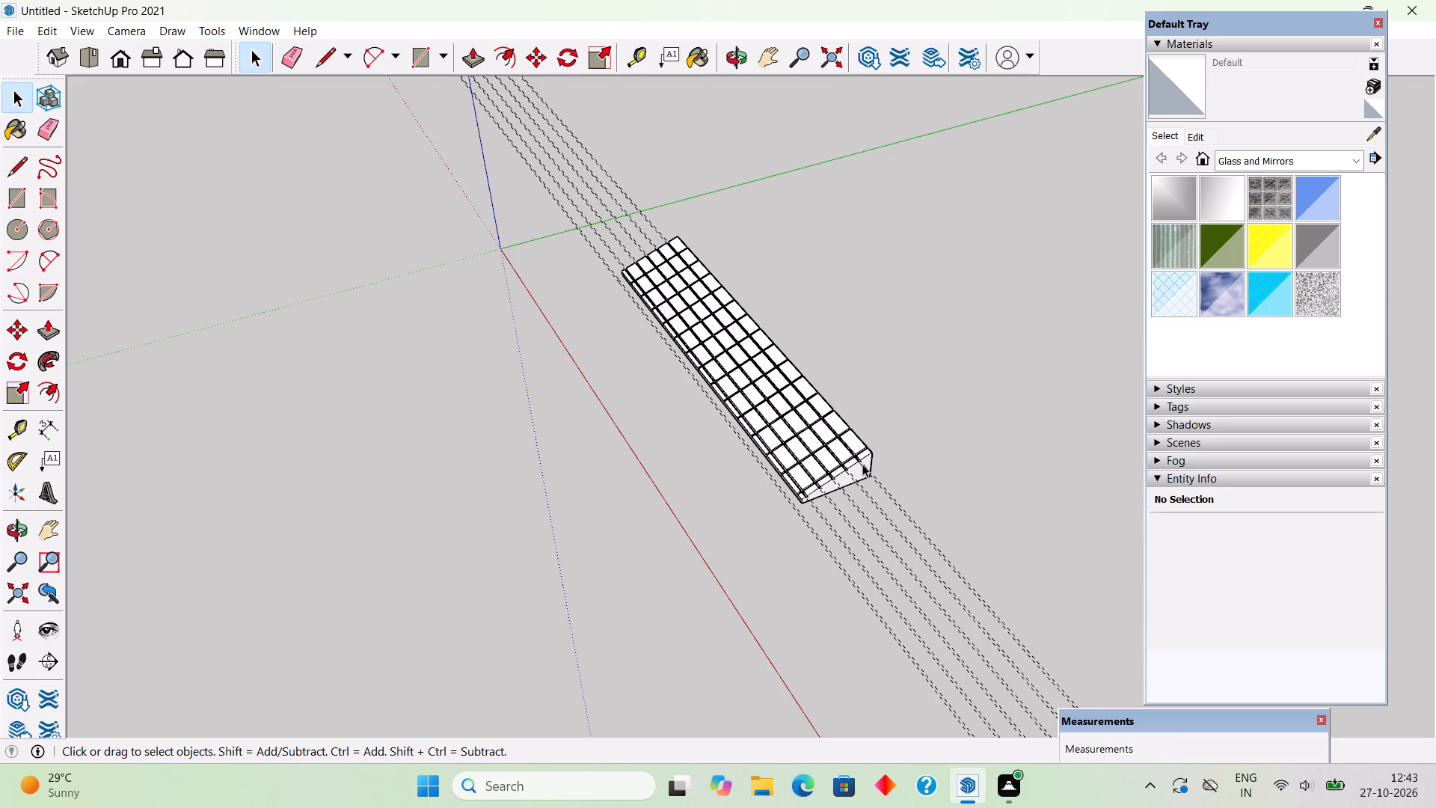
{"action": "scroll", "coordinate": [862, 462], "scroll_direction": "down", "scroll_amount": 5}
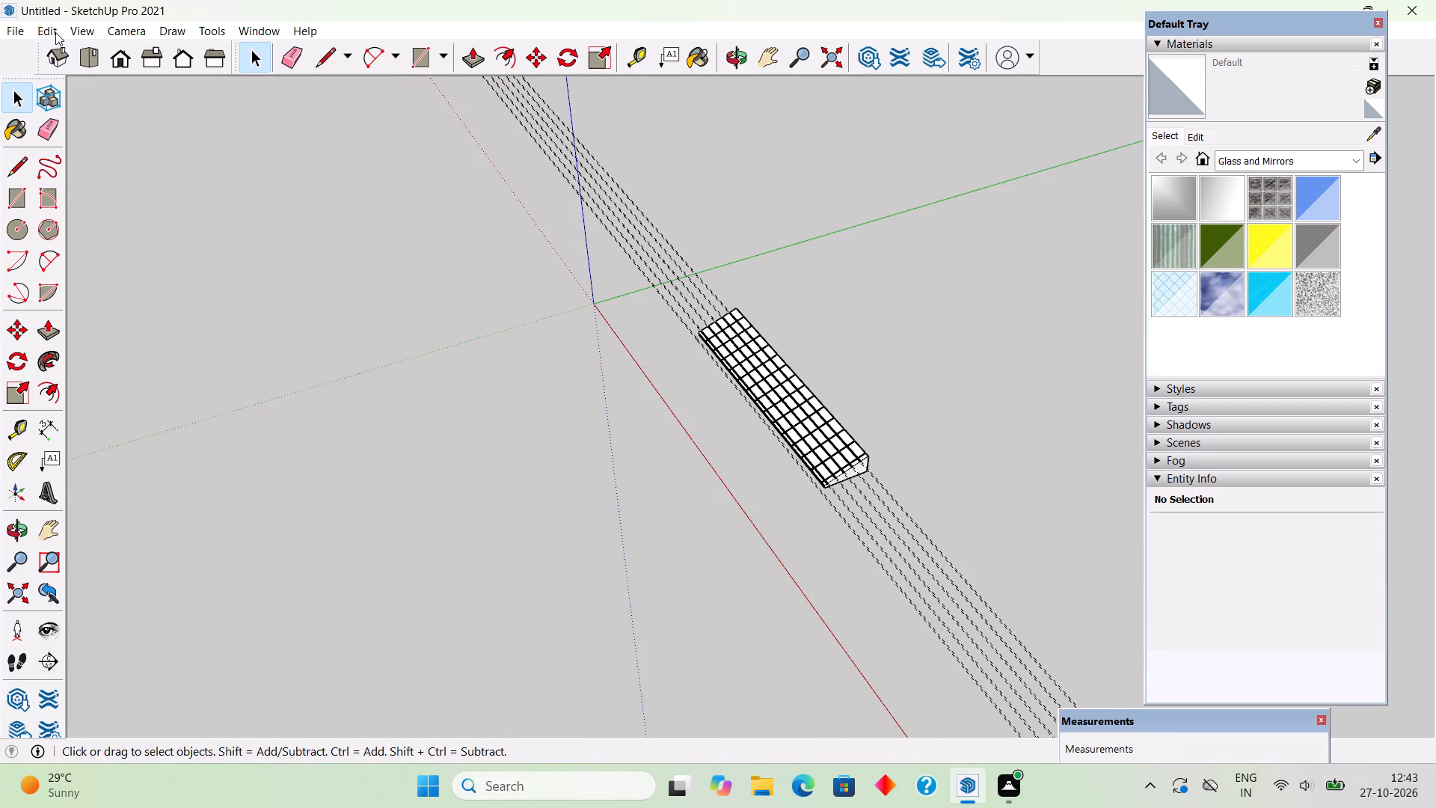
{"action": "left_click", "coordinate": [51, 30]}
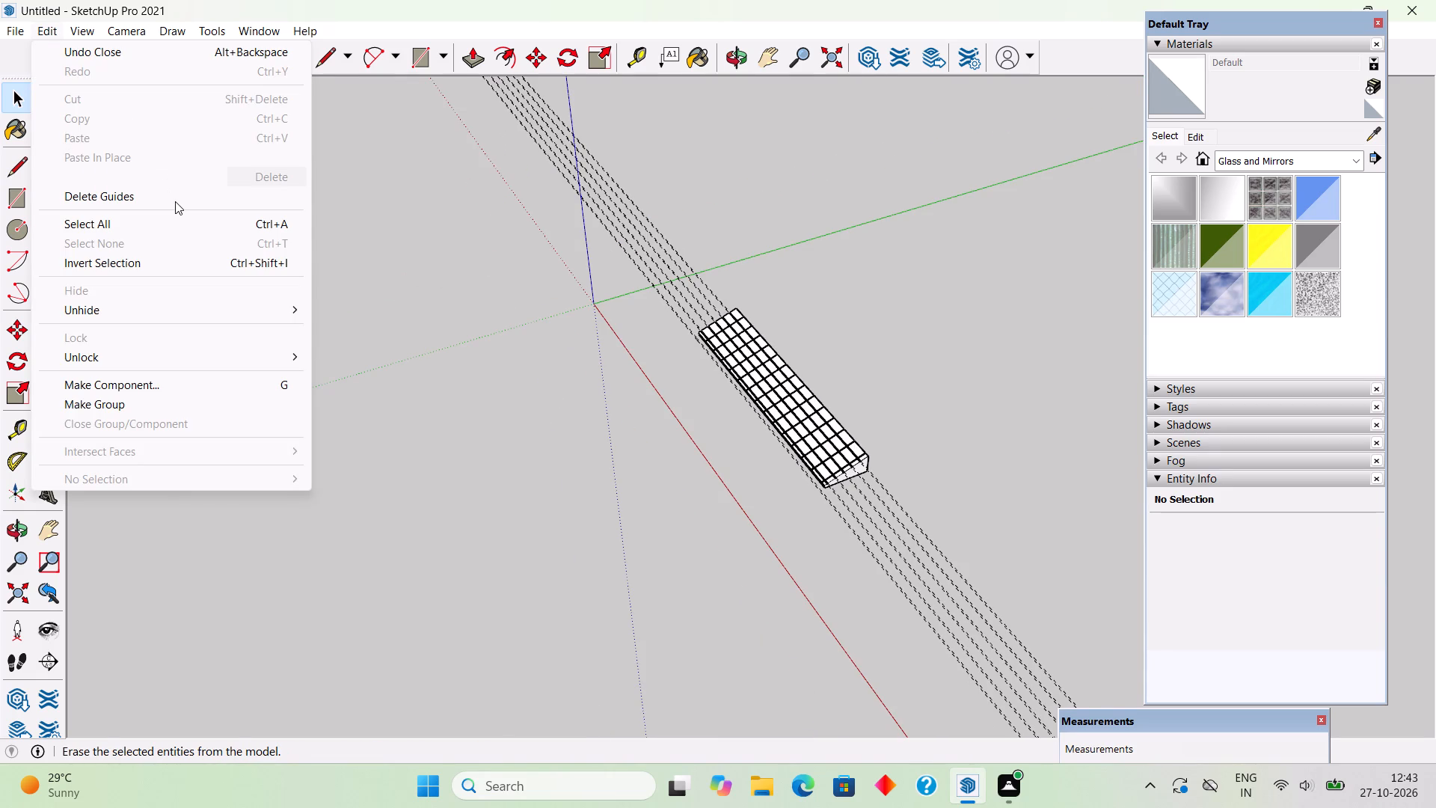
{"action": "left_click", "coordinate": [175, 201]}
Unhide the rest of the house around the porch roof.
{"action": "middle_click_drag", "start_coordinate": [642, 387], "coordinate": [693, 364]}
{"action": "scroll", "coordinate": [693, 364], "scroll_direction": "down", "scroll_amount": 4}
{"action": "scroll", "coordinate": [288, 467], "scroll_direction": "down", "scroll_amount": 4}
{"action": "middle_click_drag", "start_coordinate": [357, 491], "coordinate": [620, 481]}
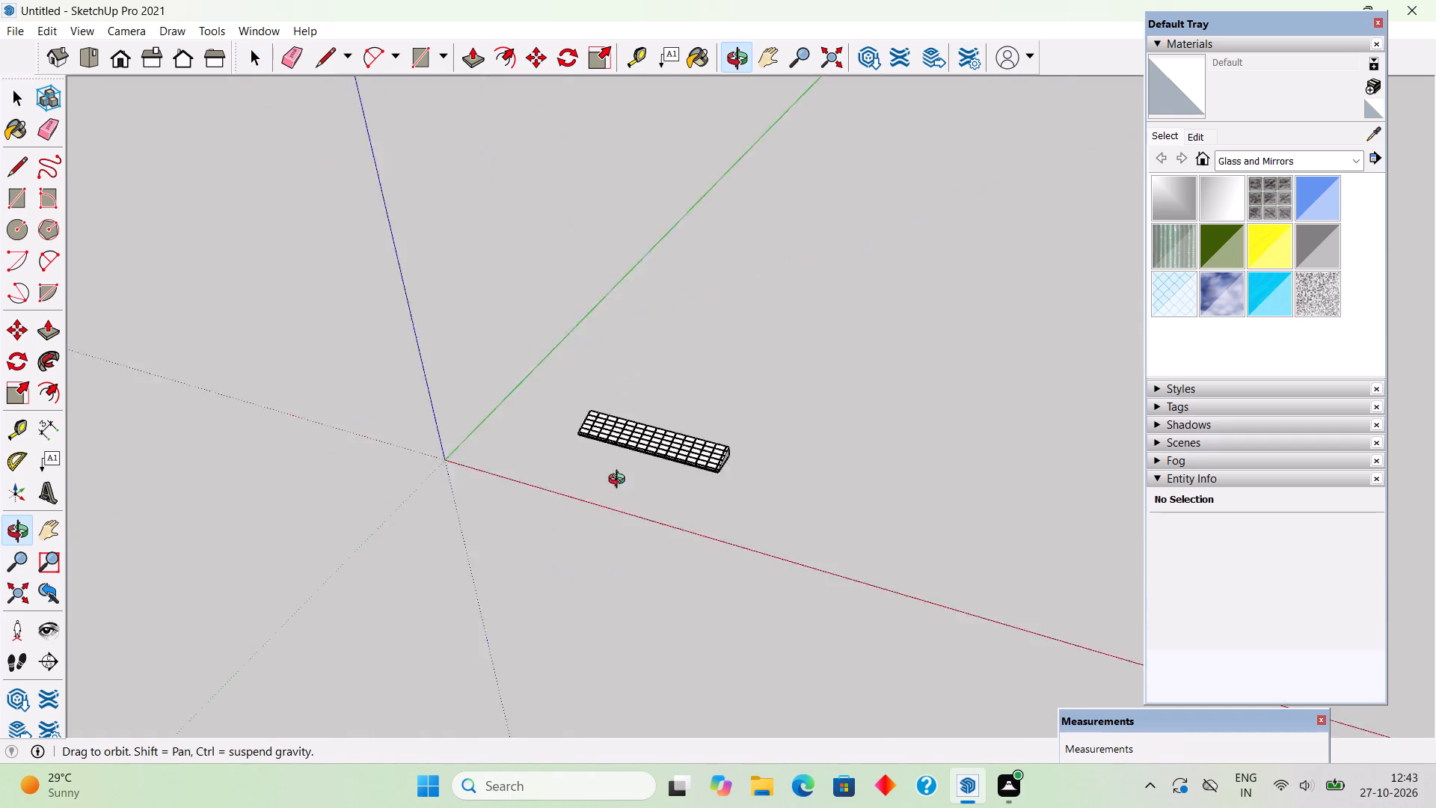
{"action": "middle_click_drag", "start_coordinate": [620, 481], "coordinate": [842, 385]}
{"action": "scroll", "coordinate": [749, 438], "scroll_direction": "up", "scroll_amount": 11}
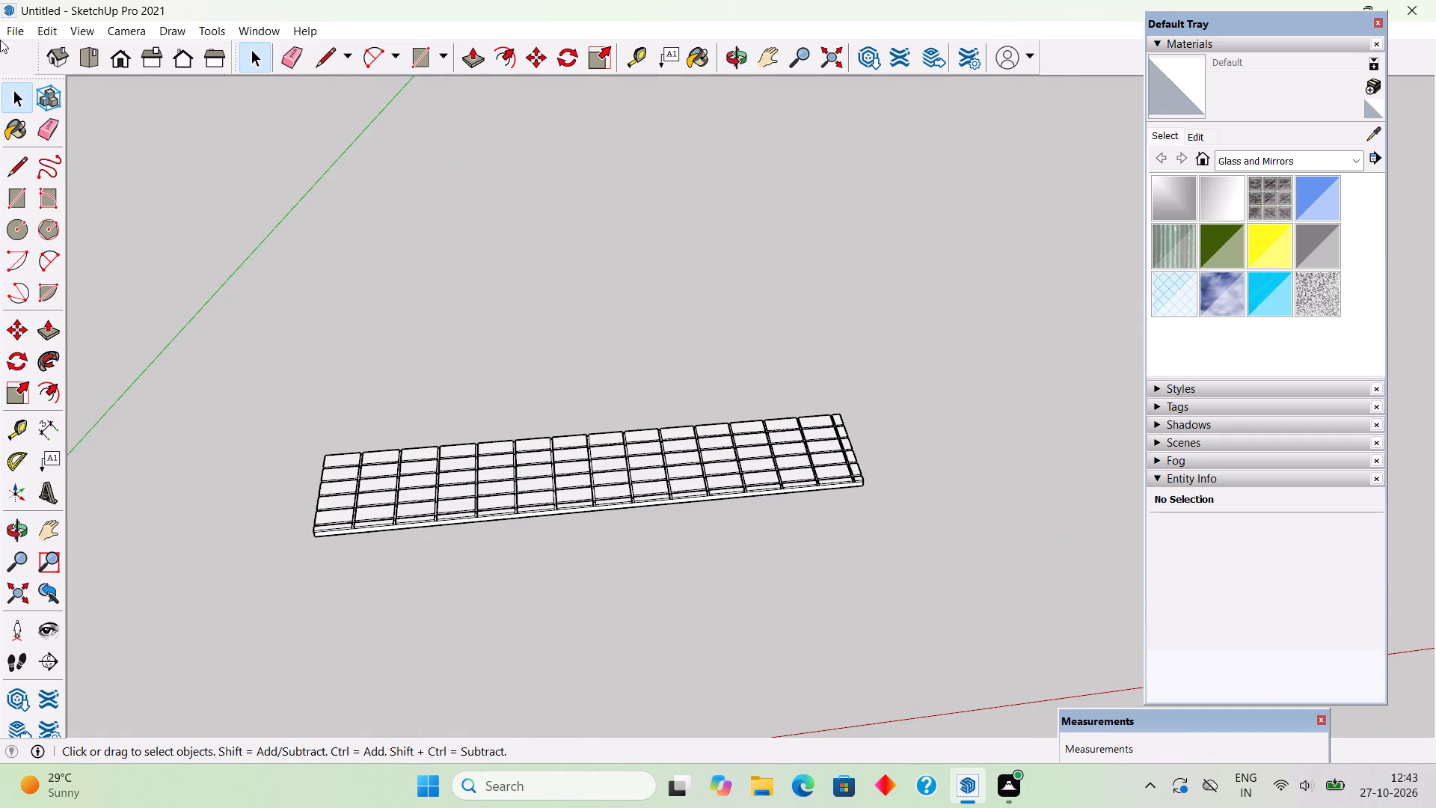
{"action": "left_click", "coordinate": [52, 28]}
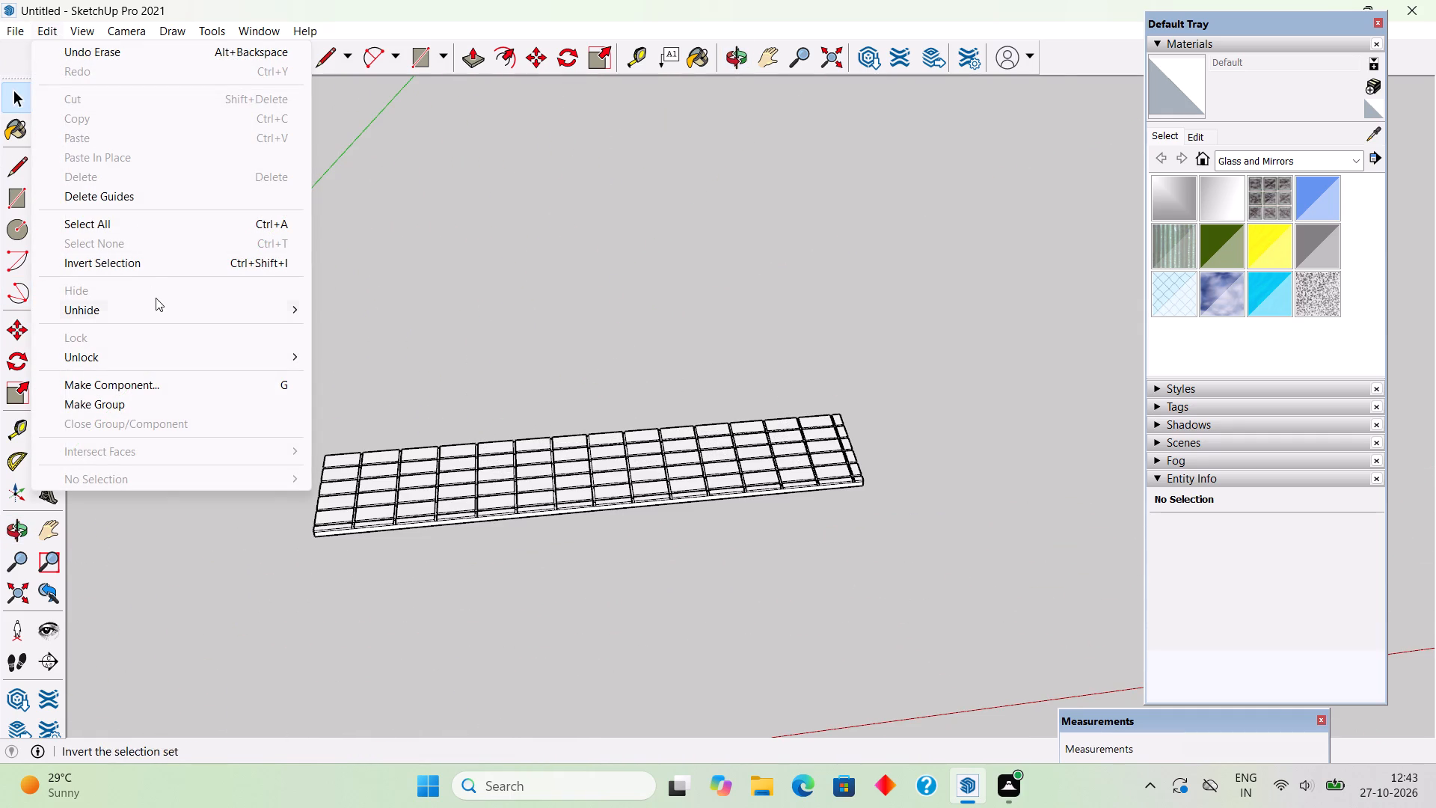
{"action": "left_click", "coordinate": [158, 303]}
{"action": "left_click", "coordinate": [324, 338]}
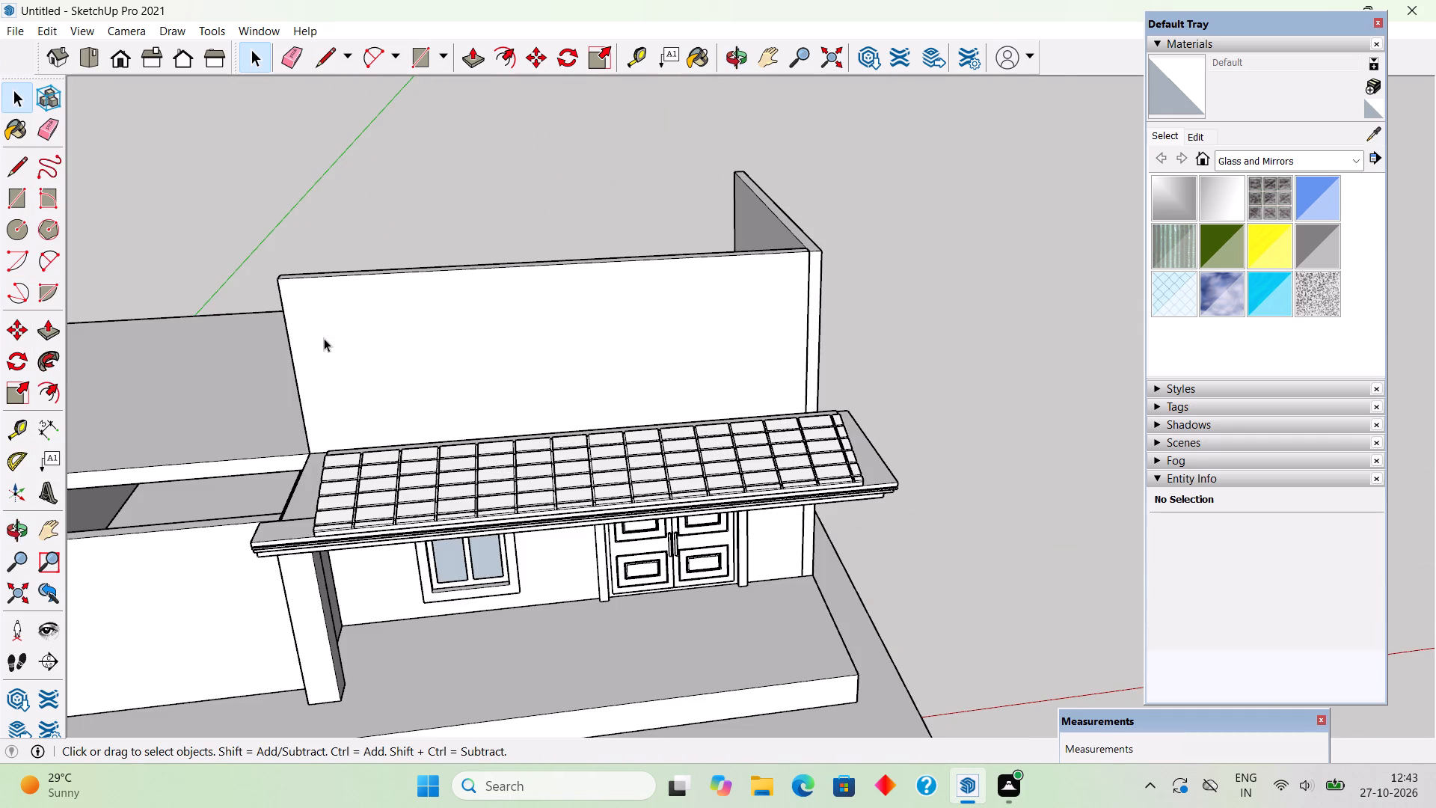
Draw an upright 2' by 5' rectangle from the sloped roof's upper end corner to the slab corner at the house wall.
{"action": "scroll", "coordinate": [324, 338], "scroll_direction": "down", "scroll_amount": 7}
{"action": "scroll", "coordinate": [468, 423], "scroll_direction": "up", "scroll_amount": 1}
{"action": "middle_click_drag", "start_coordinate": [400, 367], "coordinate": [150, 316]}
{"action": "middle_click_drag", "start_coordinate": [443, 423], "coordinate": [220, 550]}
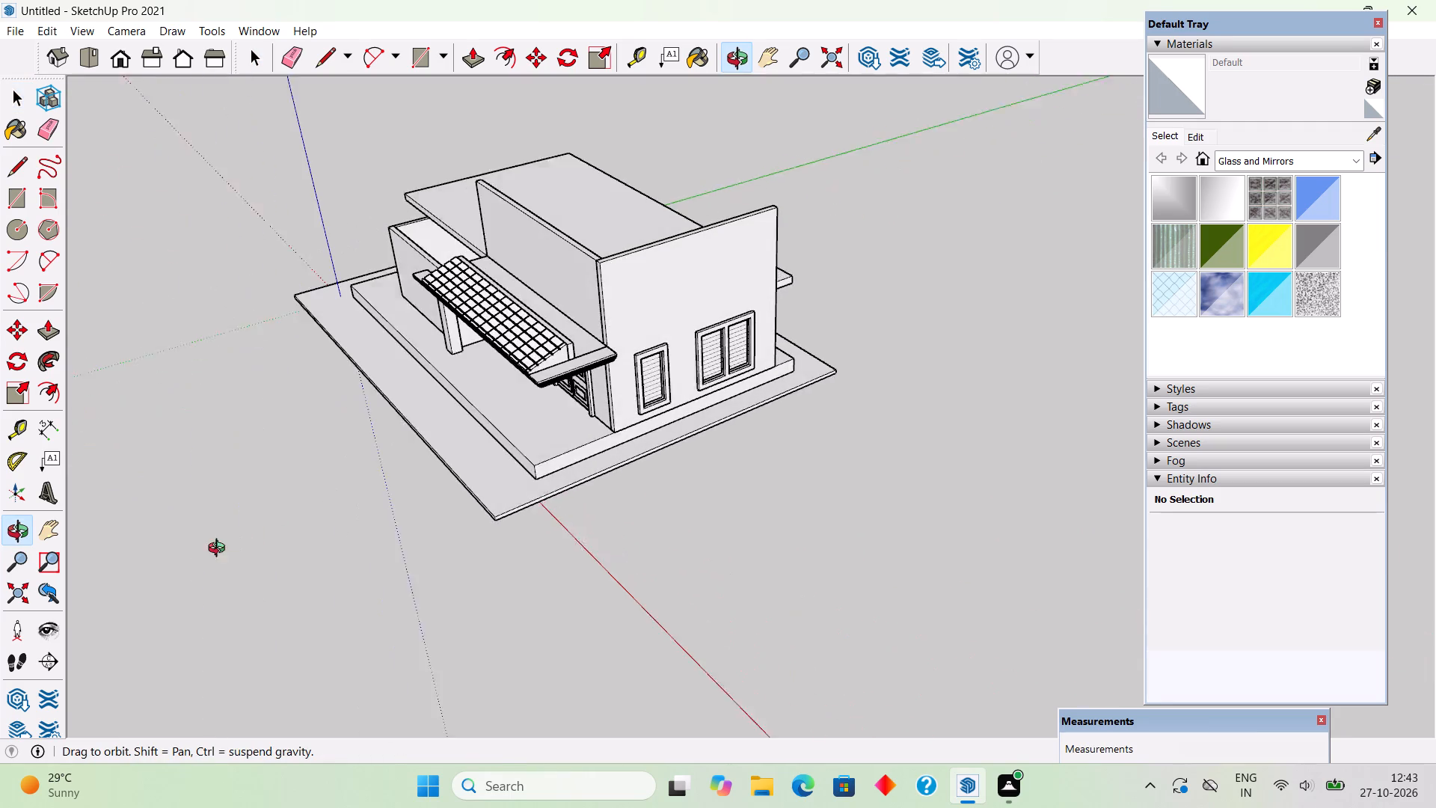
{"action": "middle_click_drag", "start_coordinate": [220, 550], "coordinate": [202, 549]}
{"action": "scroll", "coordinate": [528, 392], "scroll_direction": "up", "scroll_amount": 4}
{"action": "scroll", "coordinate": [621, 323], "scroll_direction": "up", "scroll_amount": 1}
{"action": "middle_click_drag", "start_coordinate": [618, 323], "coordinate": [432, 389]}
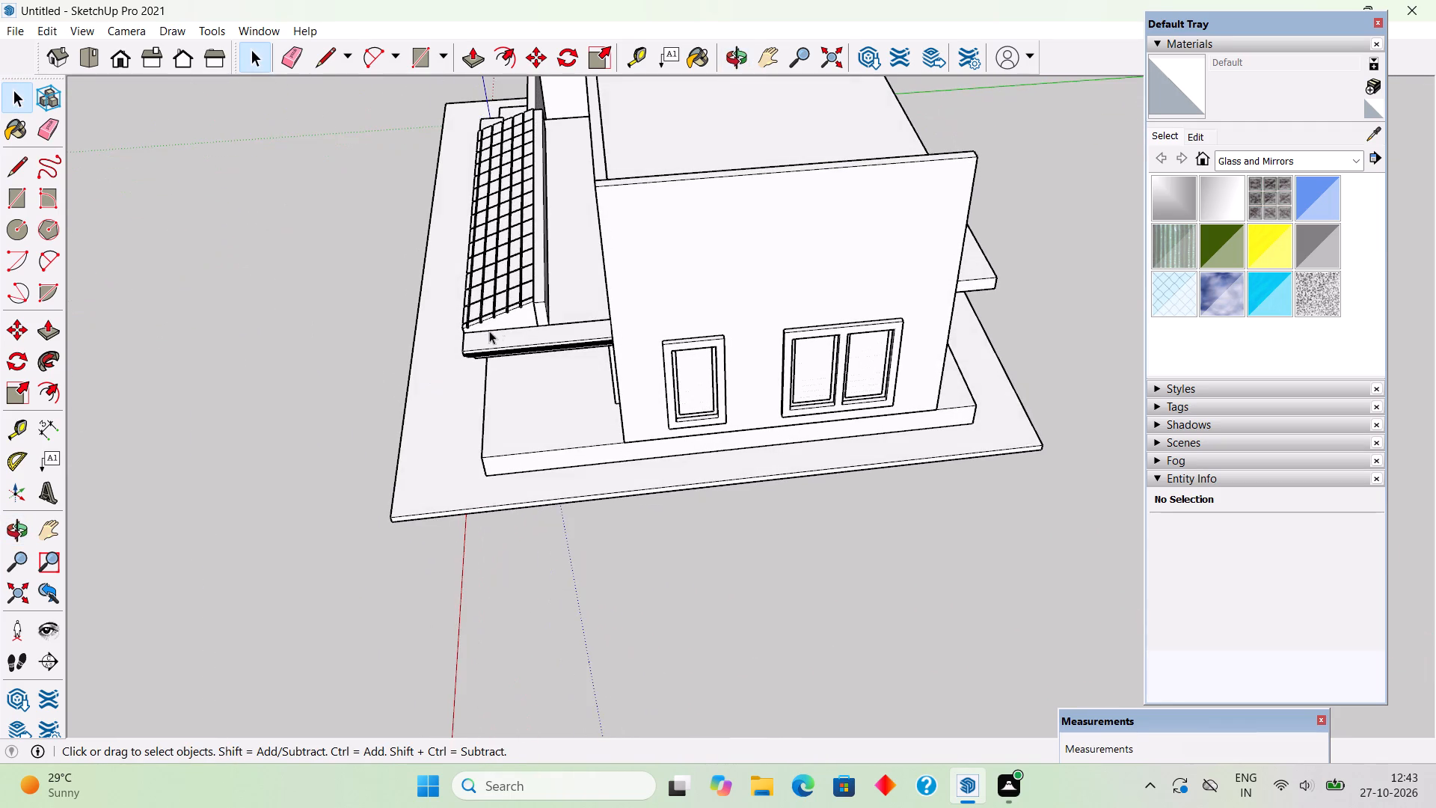
{"action": "scroll", "coordinate": [527, 317], "scroll_direction": "up", "scroll_amount": 11}
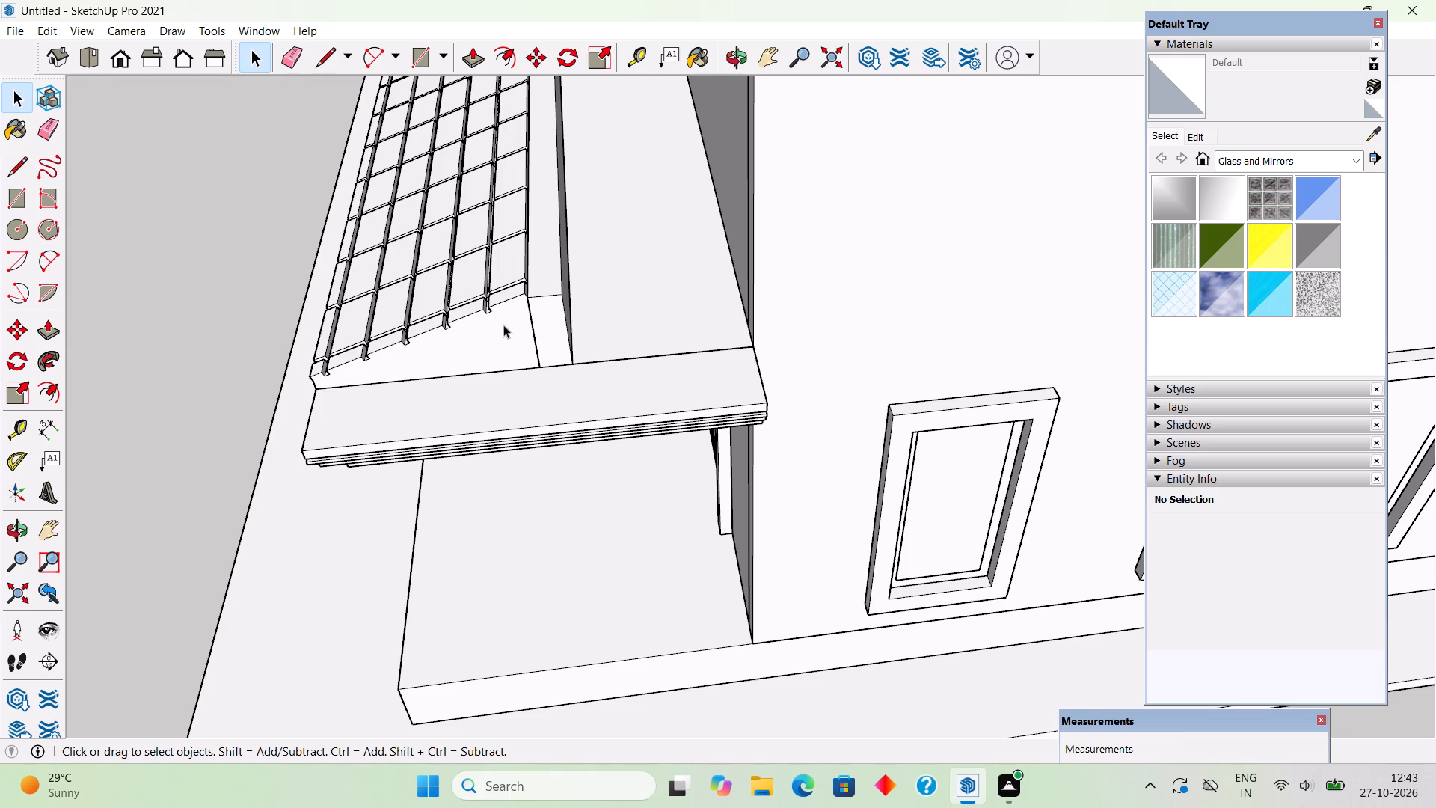
{"action": "middle_click_drag", "start_coordinate": [567, 420], "coordinate": [651, 411]}
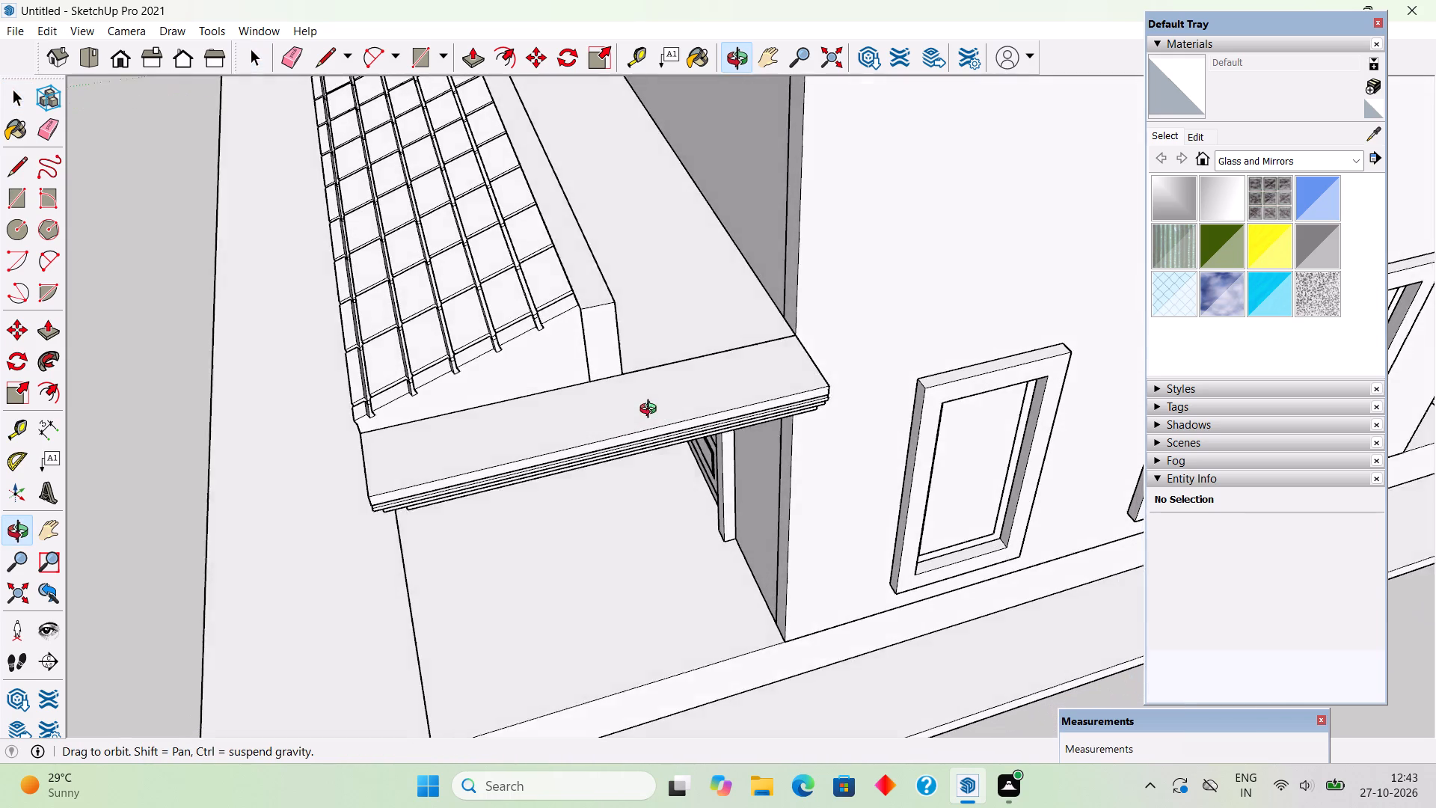
{"action": "middle_click_drag", "start_coordinate": [651, 411], "coordinate": [639, 427]}
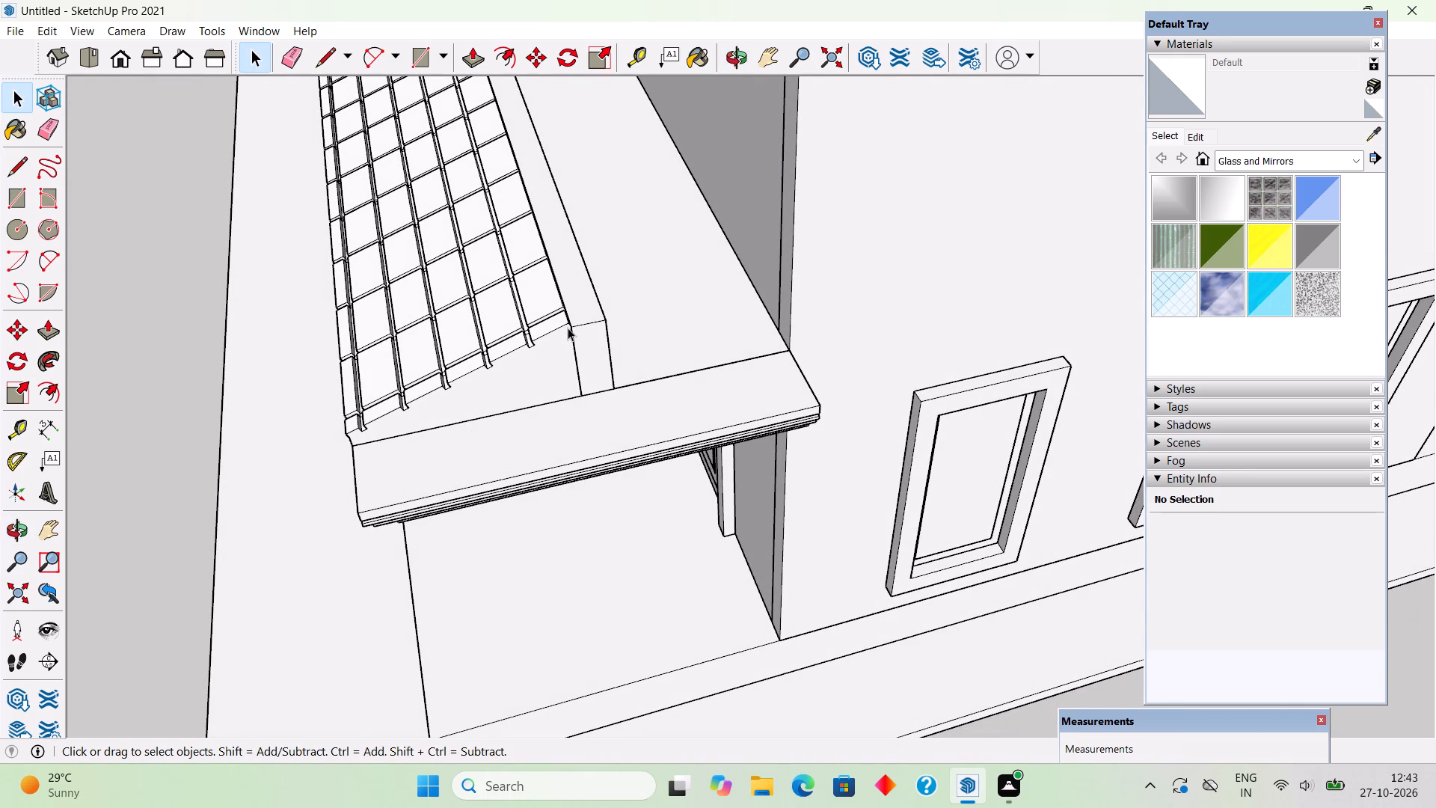
{"action": "key", "text": "r"}
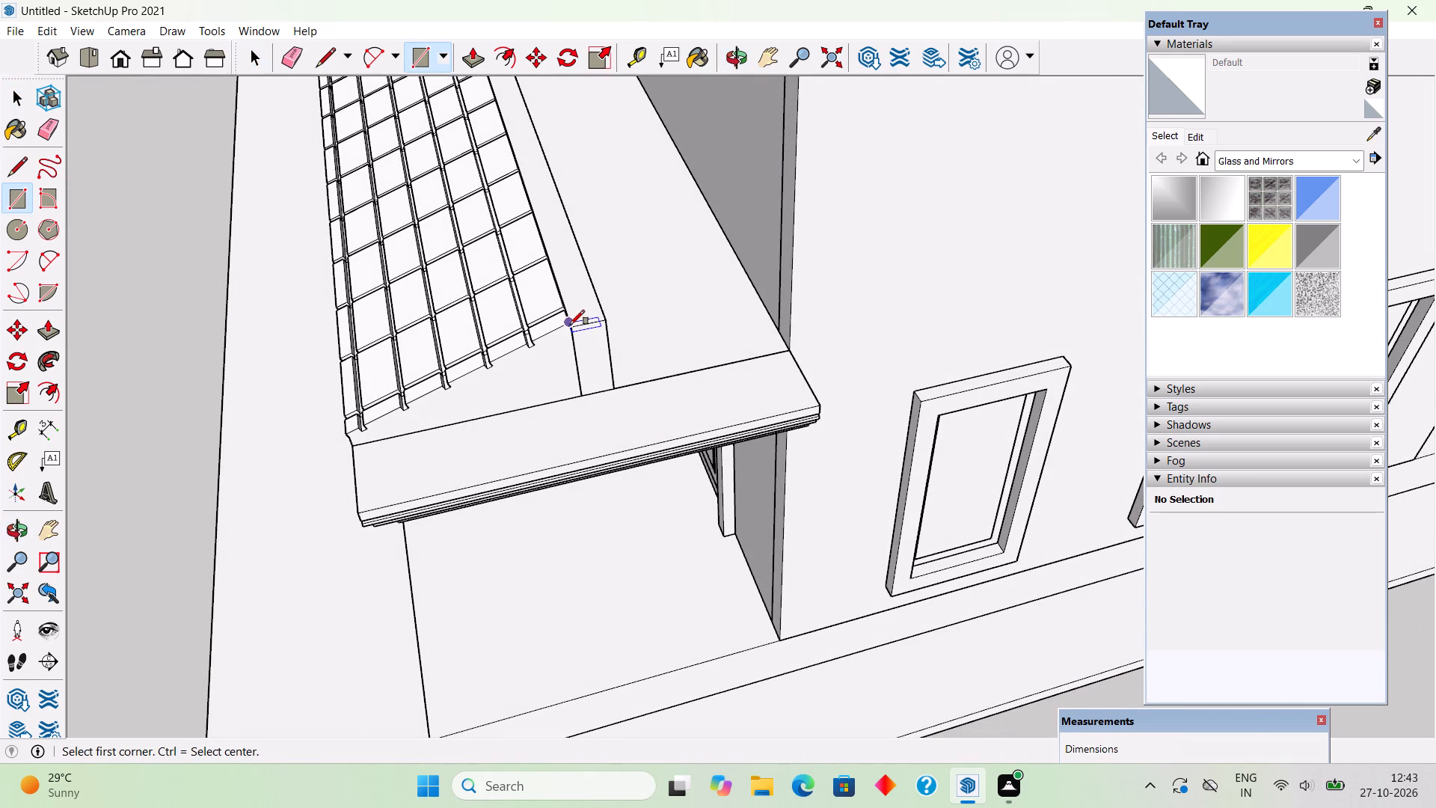
{"action": "left_click", "coordinate": [571, 334]}
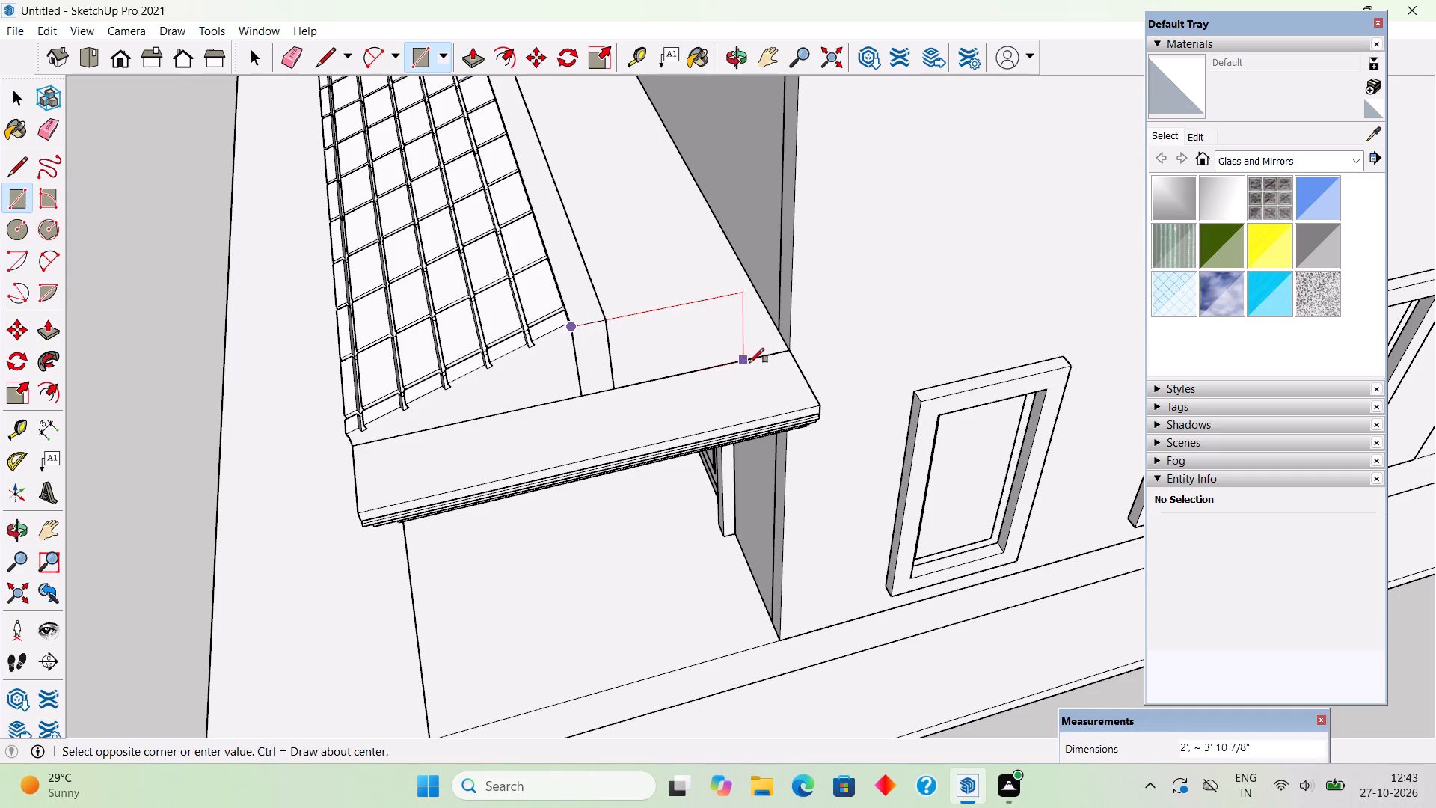
{"action": "left_click", "coordinate": [789, 349]}
Extrude the upright rectangle 2' outward to the slab's end edge, forming a block beside the sloped roof.
{"action": "key", "text": "p"}
{"action": "left_click", "coordinate": [740, 353]}
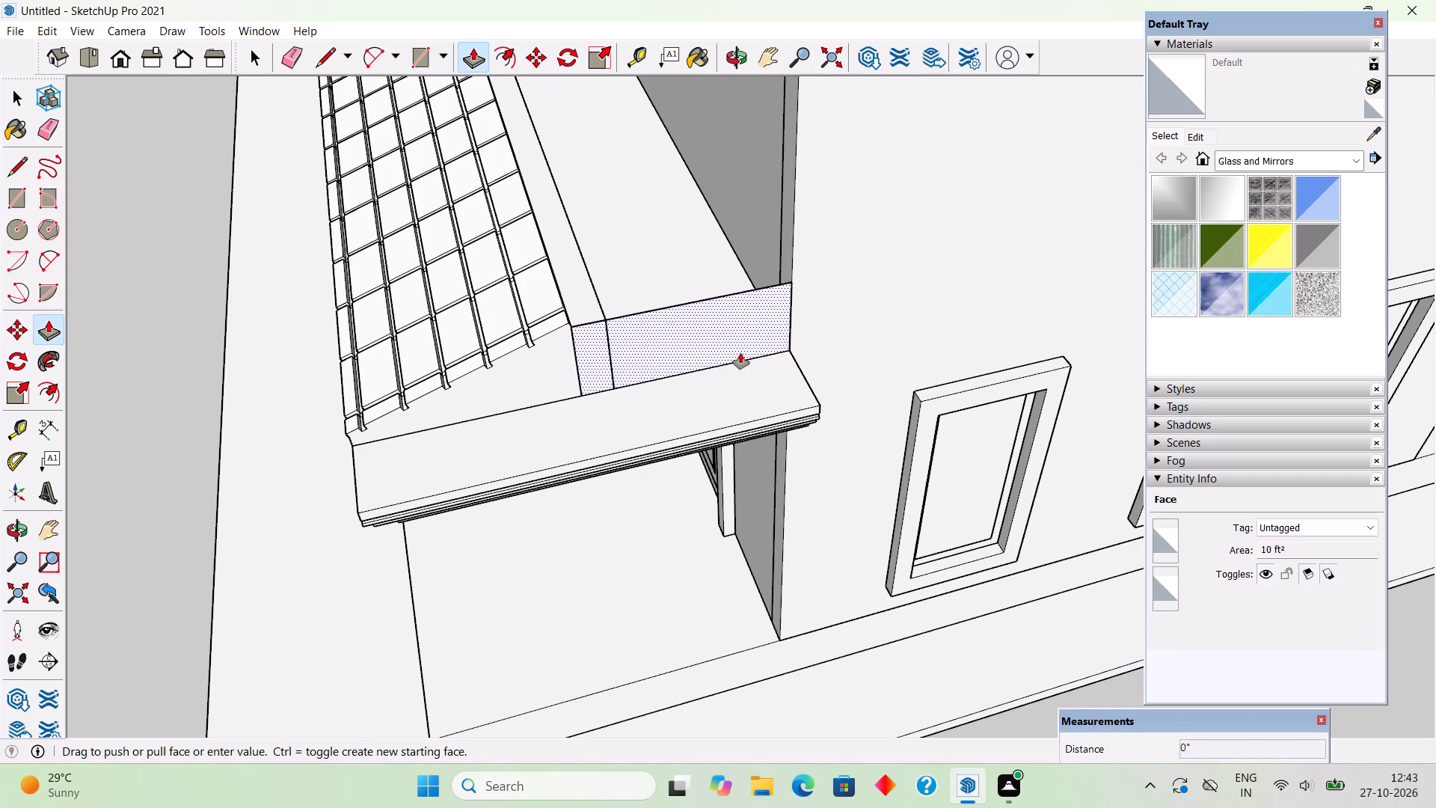
{"action": "left_click", "coordinate": [728, 430]}
{"action": "middle_click_drag", "start_coordinate": [483, 506], "coordinate": [705, 415]}
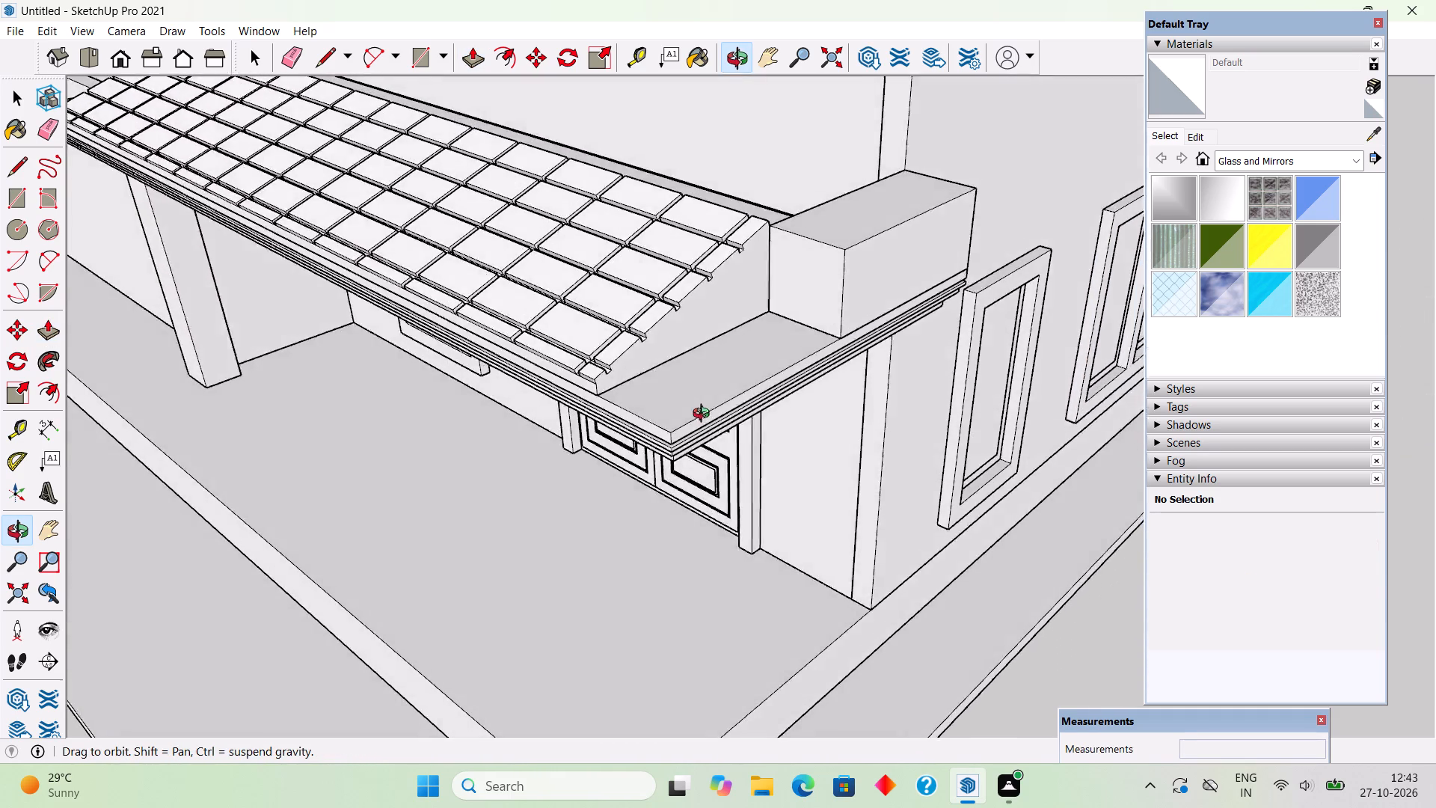
{"action": "middle_click_drag", "start_coordinate": [705, 415], "coordinate": [734, 469]}
{"action": "key", "text": "space"}
Measure the height of the sloped roof's vertical lower edge above the slab at its end corner.
{"action": "scroll", "coordinate": [641, 354], "scroll_direction": "down", "scroll_amount": 2}
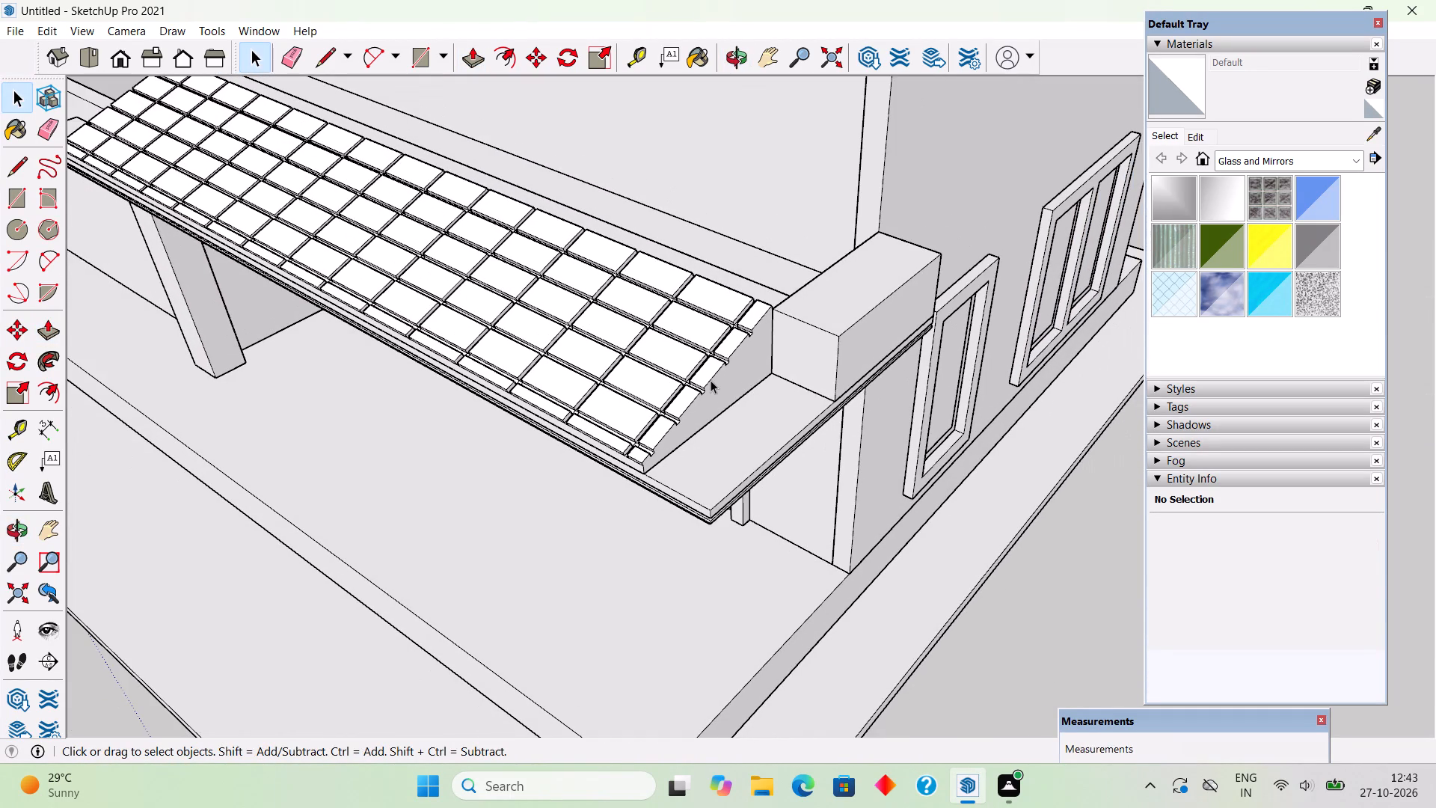
{"action": "scroll", "coordinate": [651, 487], "scroll_direction": "up", "scroll_amount": 5}
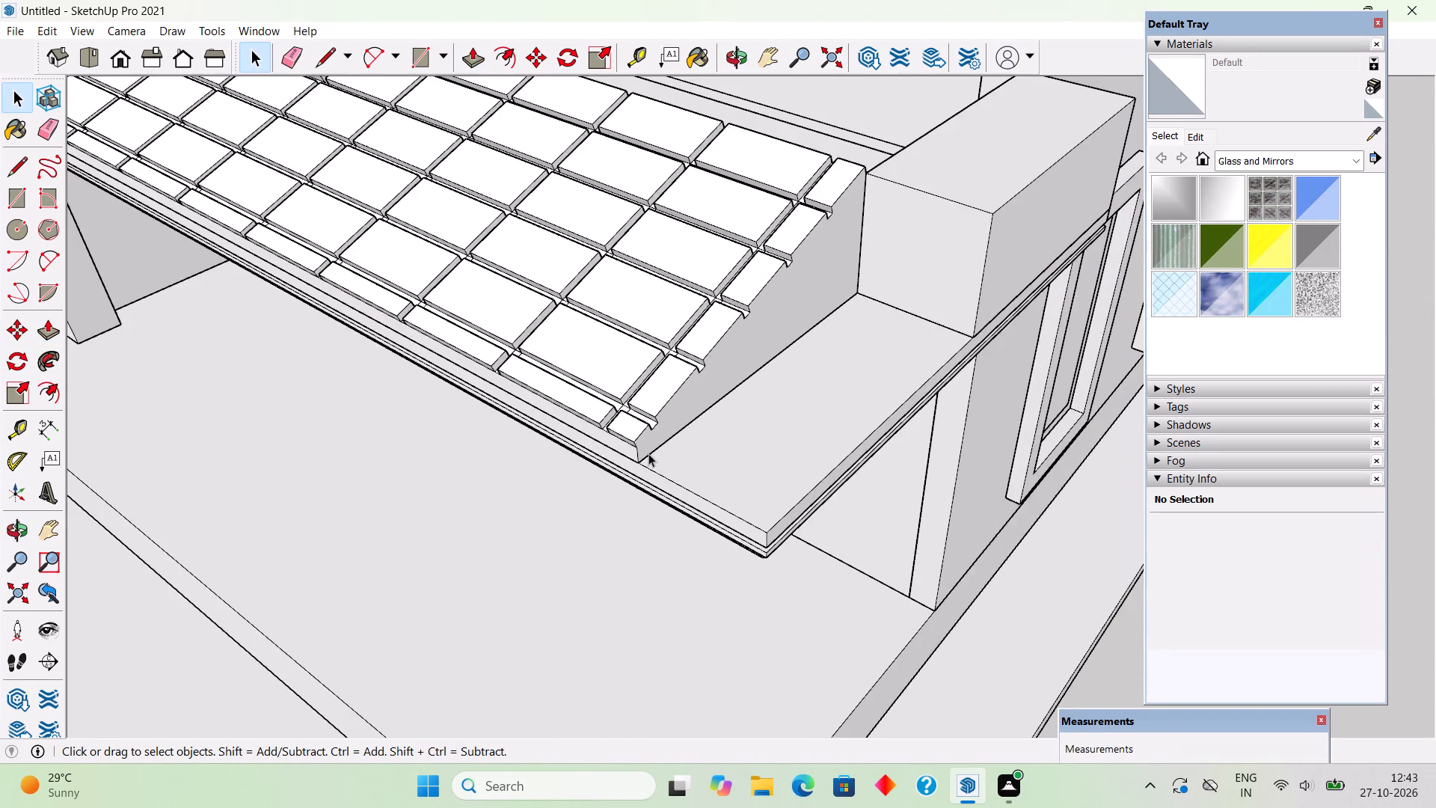
{"action": "scroll", "coordinate": [648, 453], "scroll_direction": "up", "scroll_amount": 7}
{"action": "key", "text": "t"}
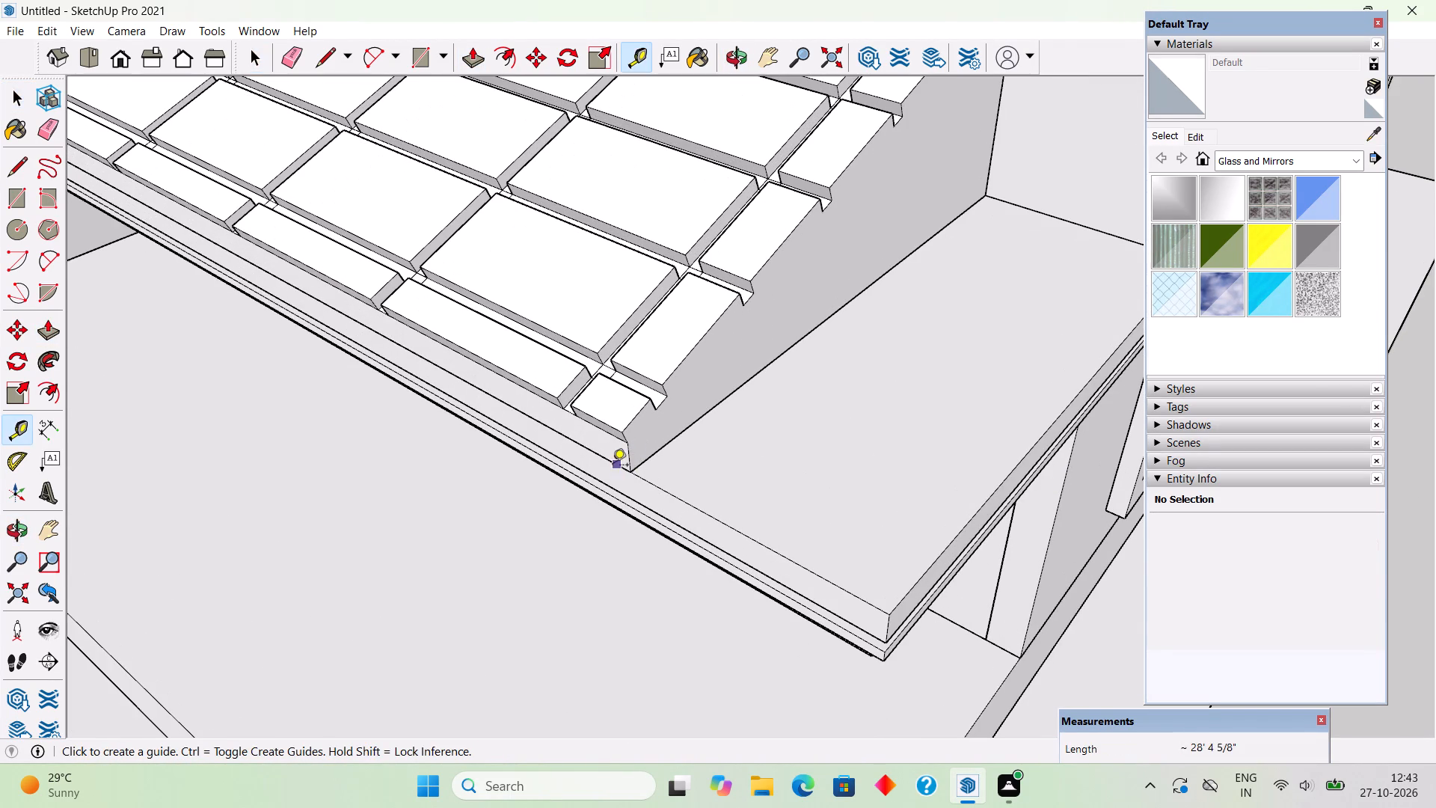
{"action": "left_click", "coordinate": [613, 466]}
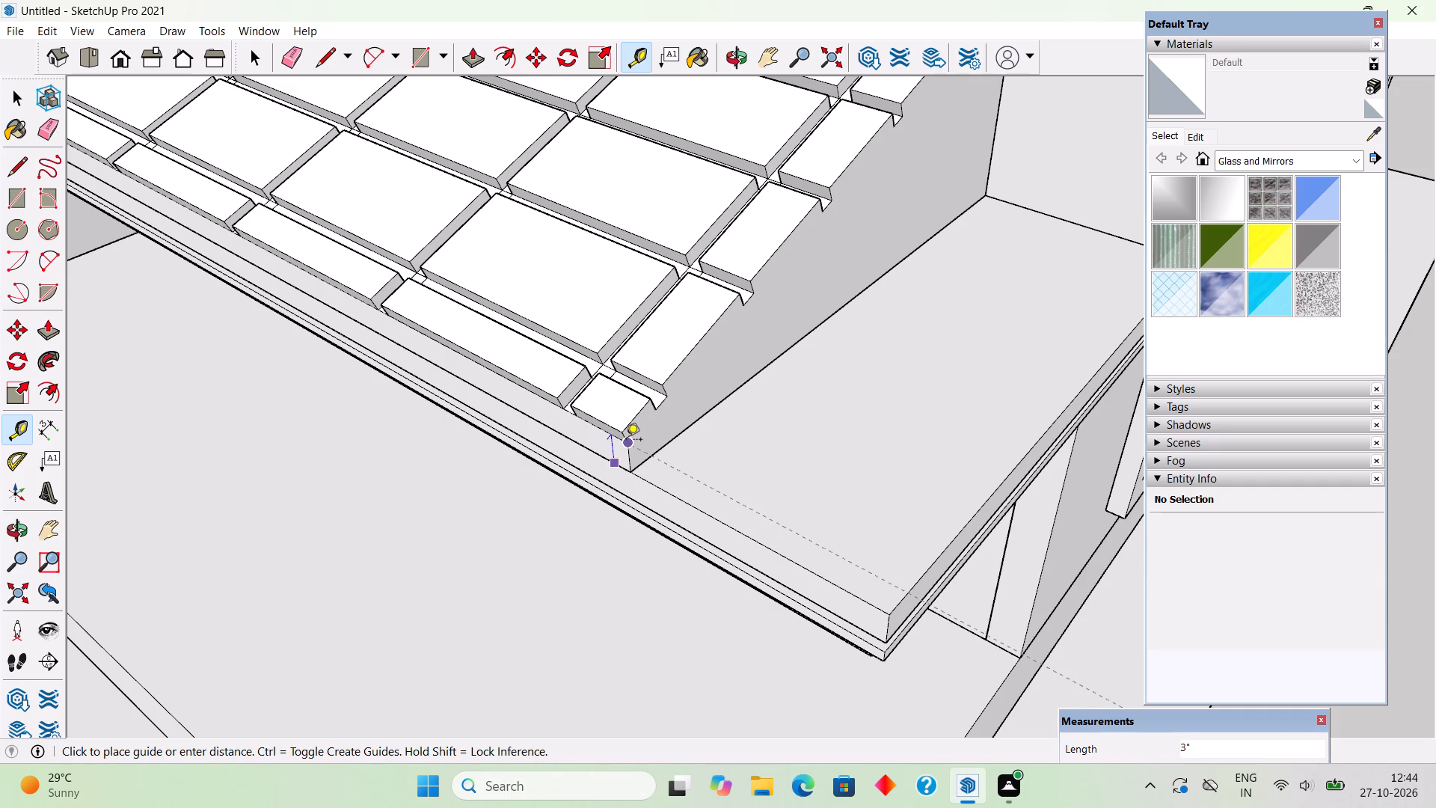
{"action": "key", "text": "space"}
Place a guide 3" above the slab edge on the end block's outer face.
{"action": "scroll", "coordinate": [704, 599], "scroll_direction": "down", "scroll_amount": 10}
{"action": "scroll", "coordinate": [1036, 397], "scroll_direction": "up", "scroll_amount": 5}
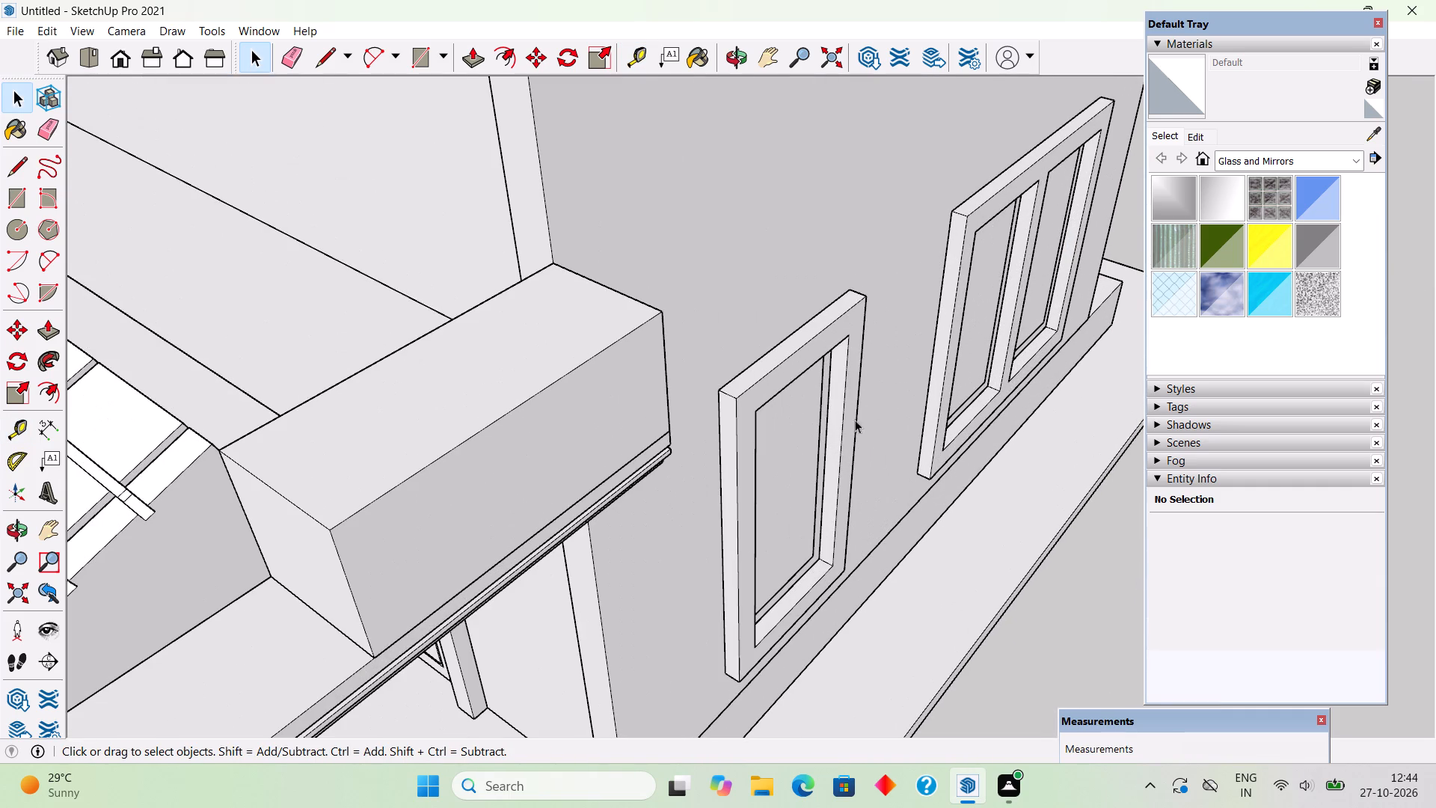
{"action": "key", "text": "t"}
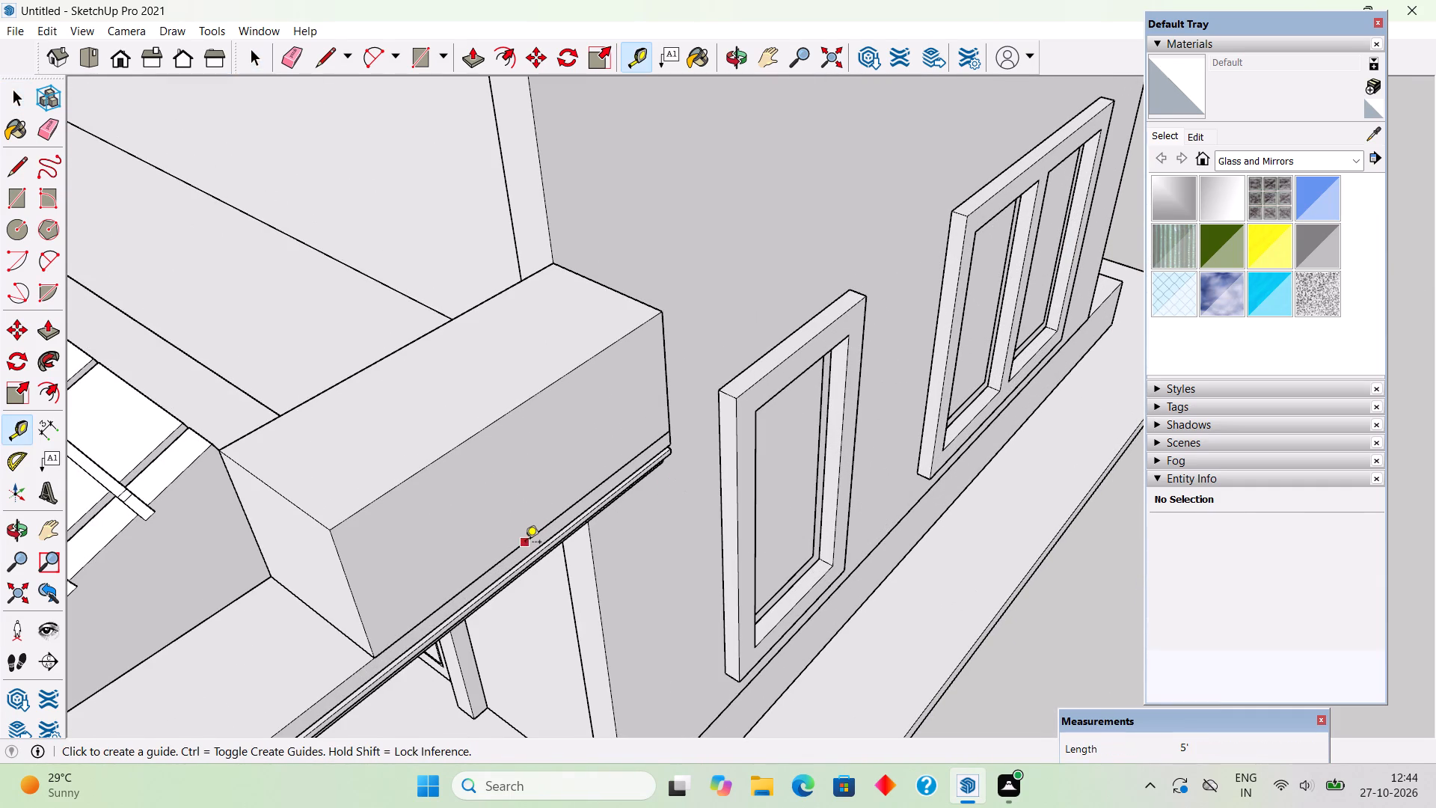
{"action": "left_click", "coordinate": [525, 543]}
{"action": "type", "text": "3\""}
{"action": "key", "text": "Return"}
{"action": "key", "text": "space"}
Draw a diagonal line across the block's front face from its upper roof-side corner to the 3" guide on the outer edge.
{"action": "scroll", "coordinate": [514, 527], "scroll_direction": "down", "scroll_amount": 3}
{"action": "middle_click_drag", "start_coordinate": [352, 578], "coordinate": [481, 469]}
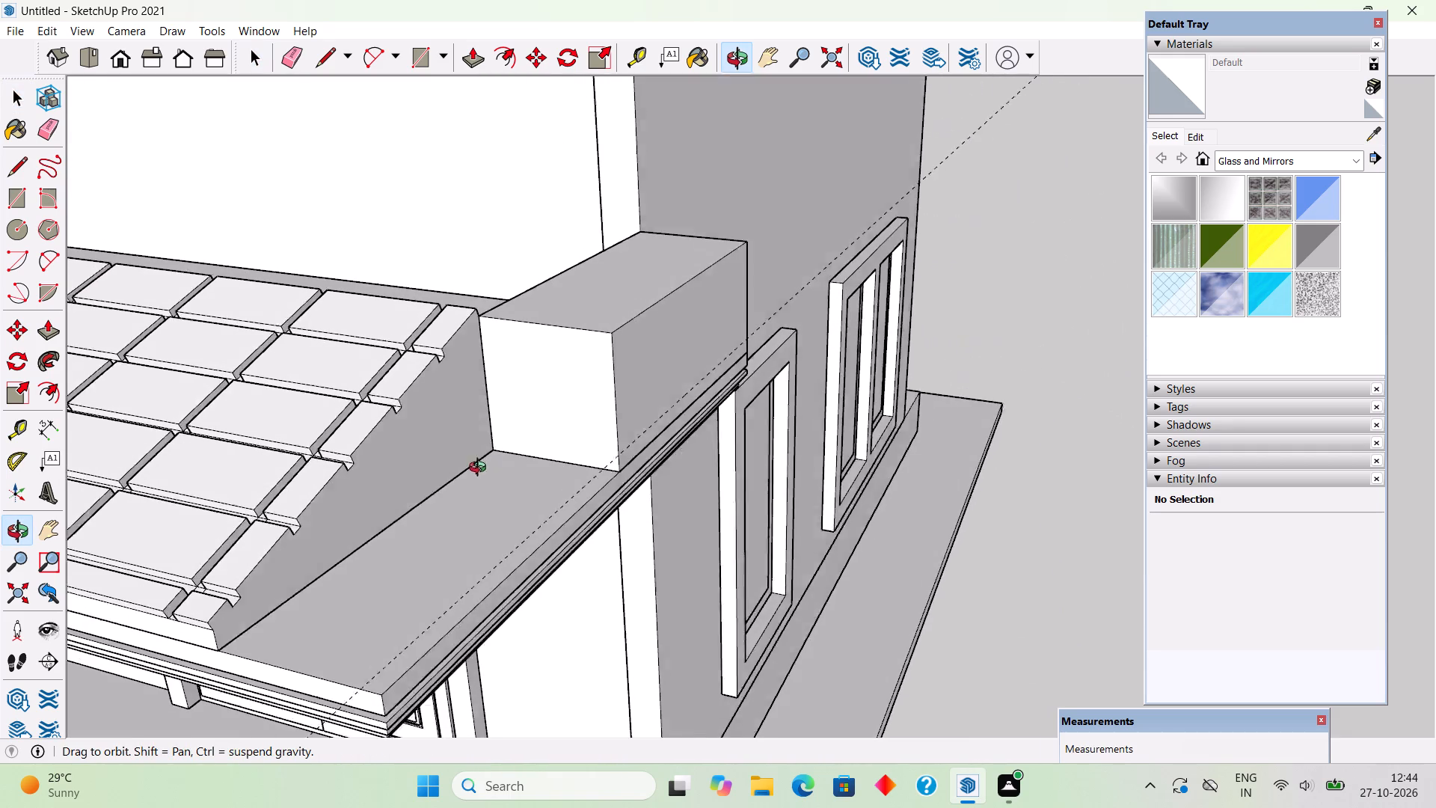
{"action": "middle_click_drag", "start_coordinate": [481, 469], "coordinate": [489, 471]}
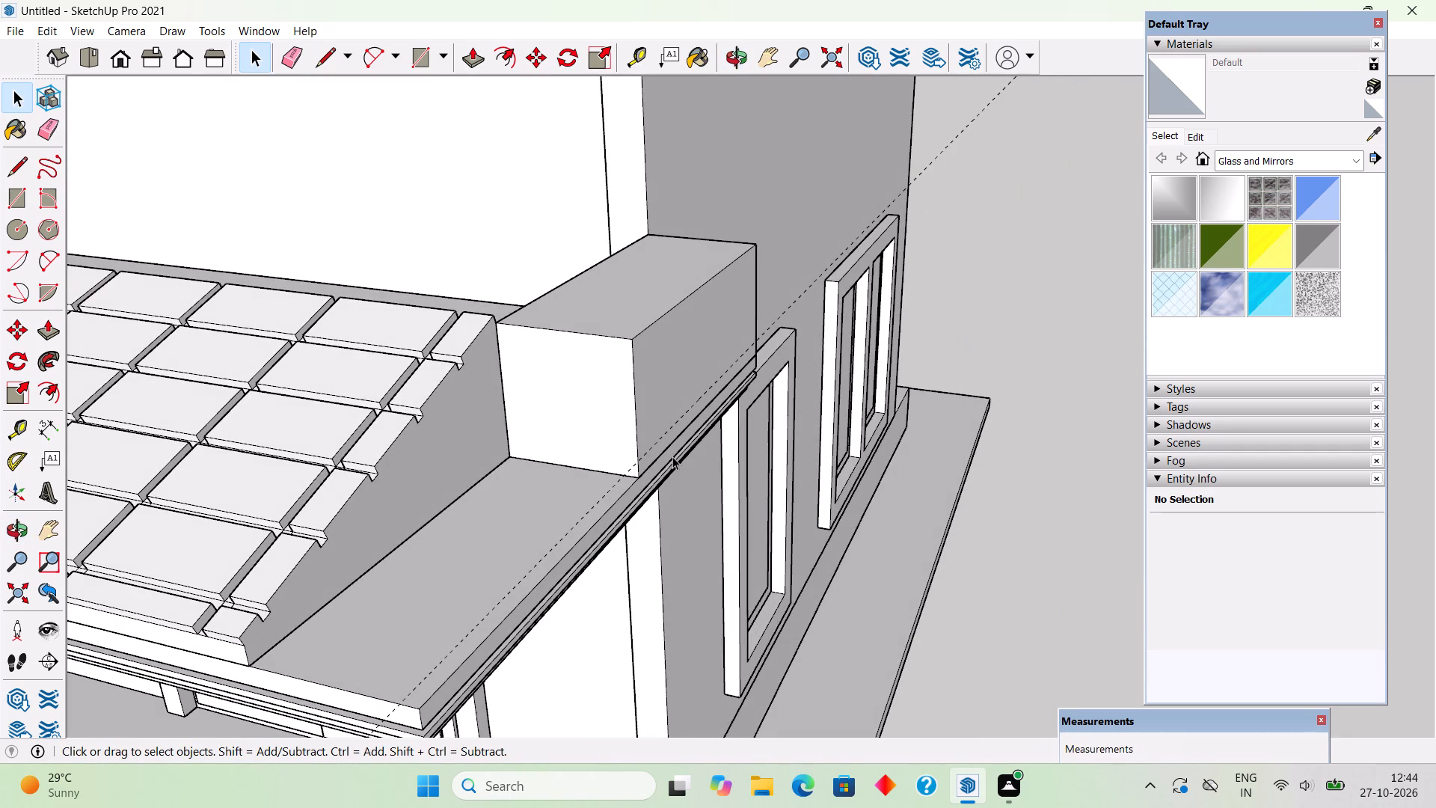
{"action": "key", "text": "l"}
{"action": "left_click", "coordinate": [502, 323]}
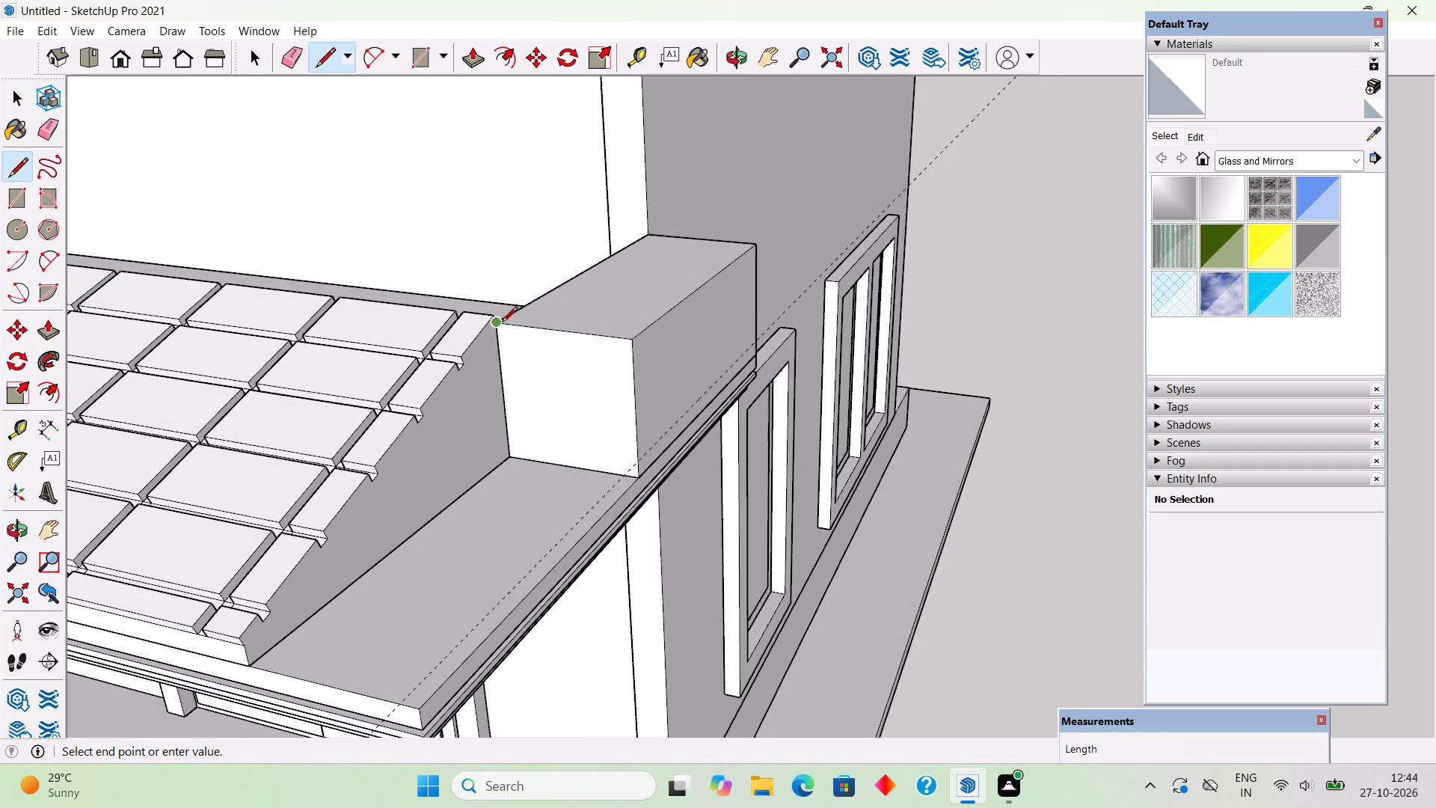
{"action": "left_click", "coordinate": [637, 463]}
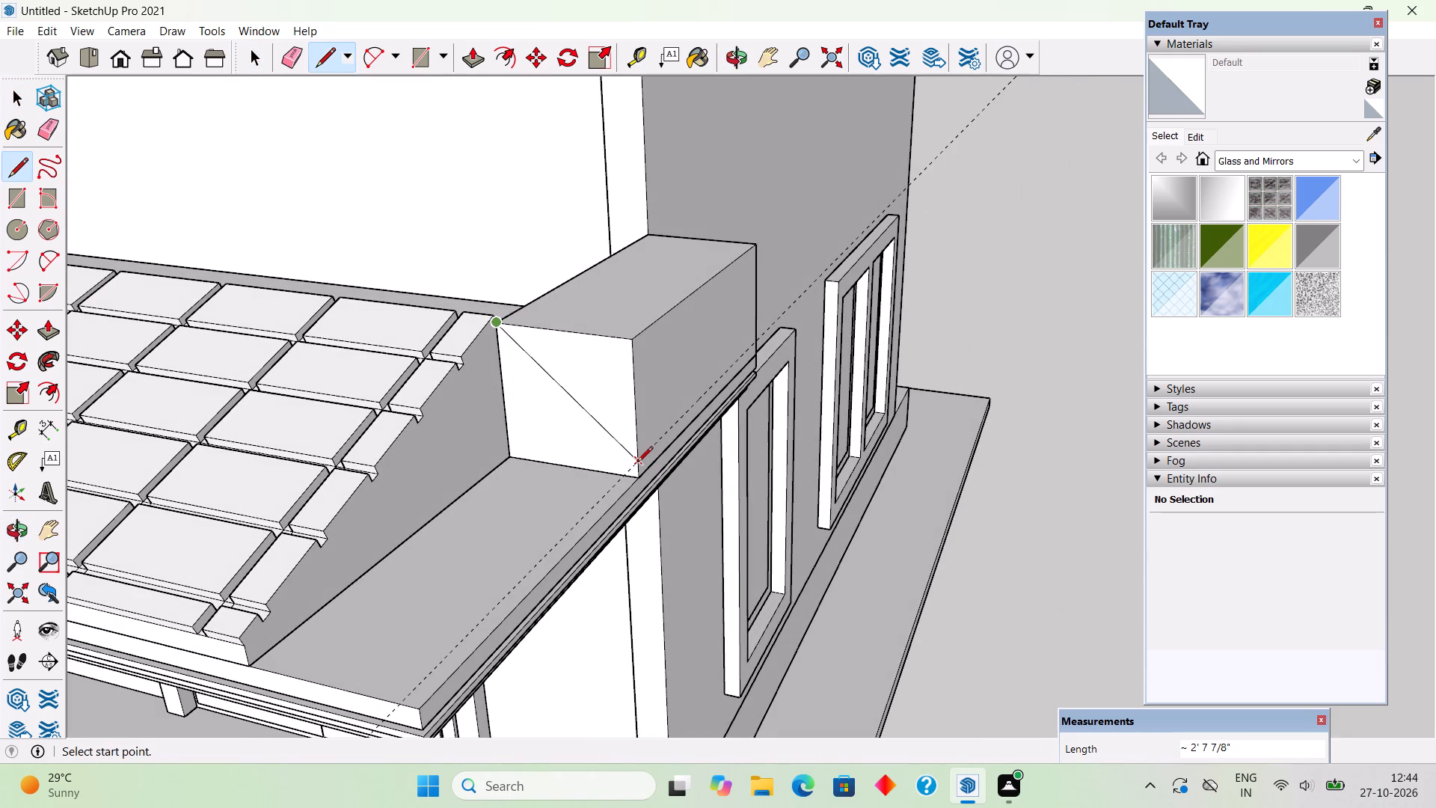
{"action": "key", "text": "space"}
Push the triangle above the diagonal back 5' through the block, leaving a wedge that slopes toward the slab's end edge.
{"action": "left_click", "coordinate": [610, 405]}
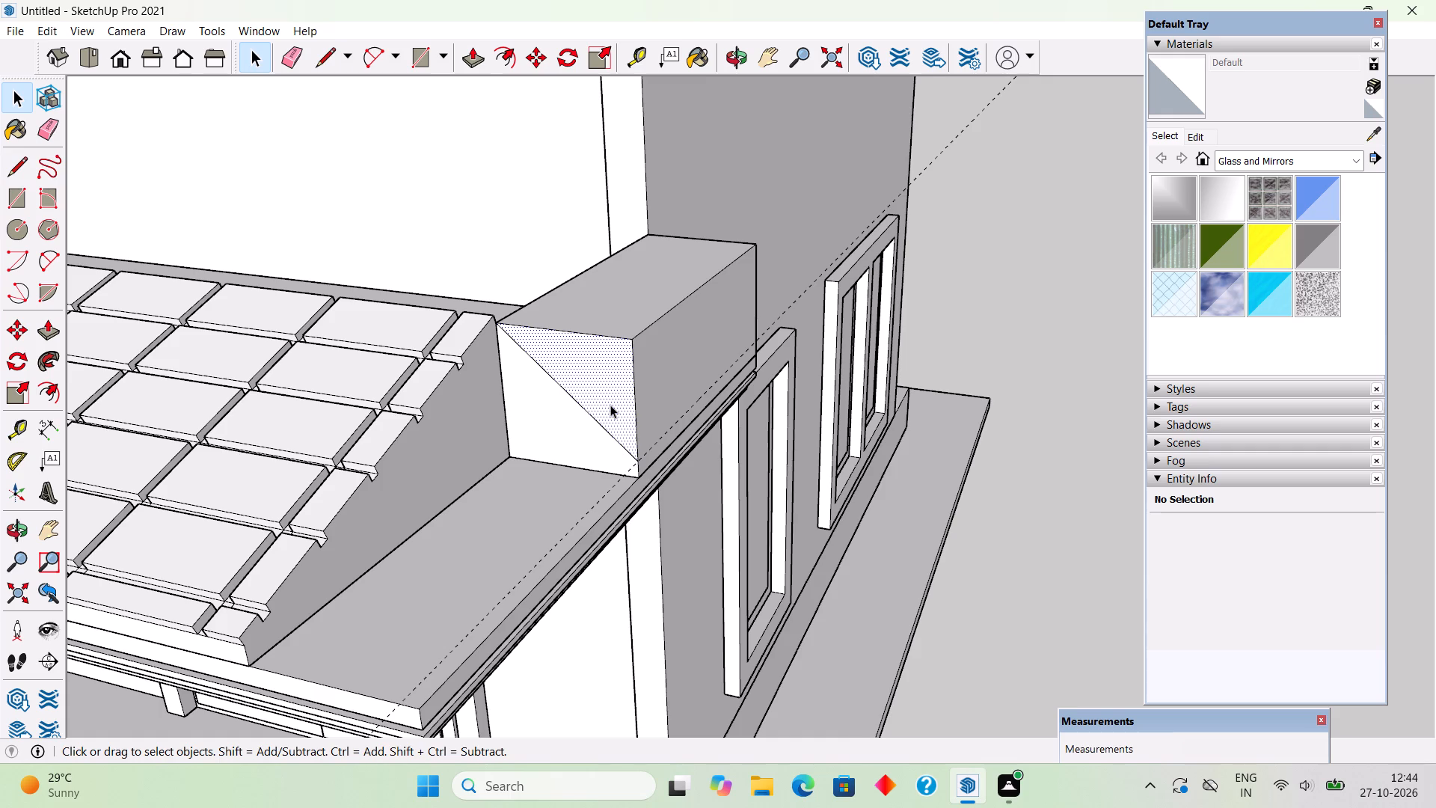
{"action": "key", "text": "p"}
{"action": "left_click_drag", "start_coordinate": [610, 405], "coordinate": [705, 324]}
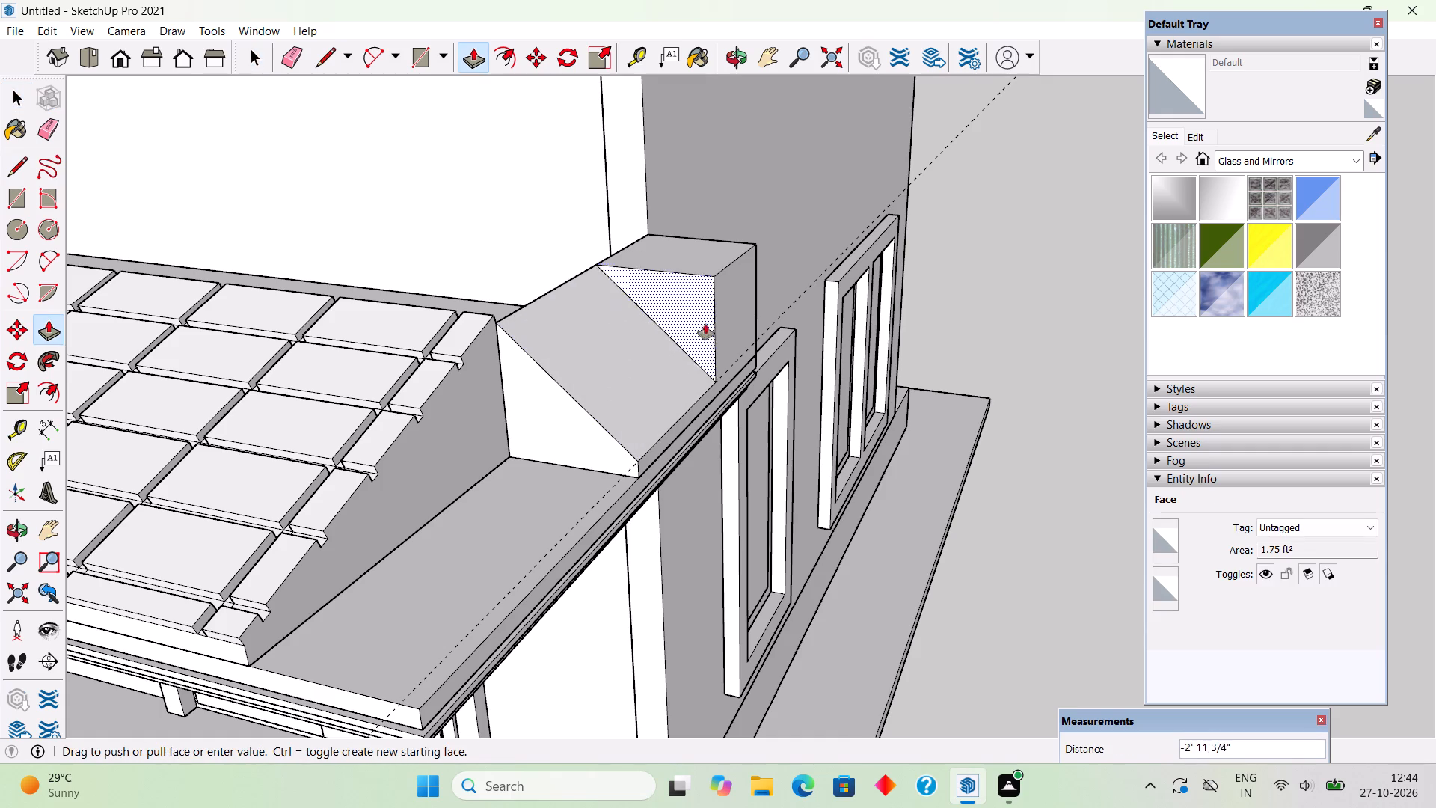
{"action": "left_click_drag", "start_coordinate": [705, 324], "coordinate": [760, 283]}
{"action": "key", "text": "space"}
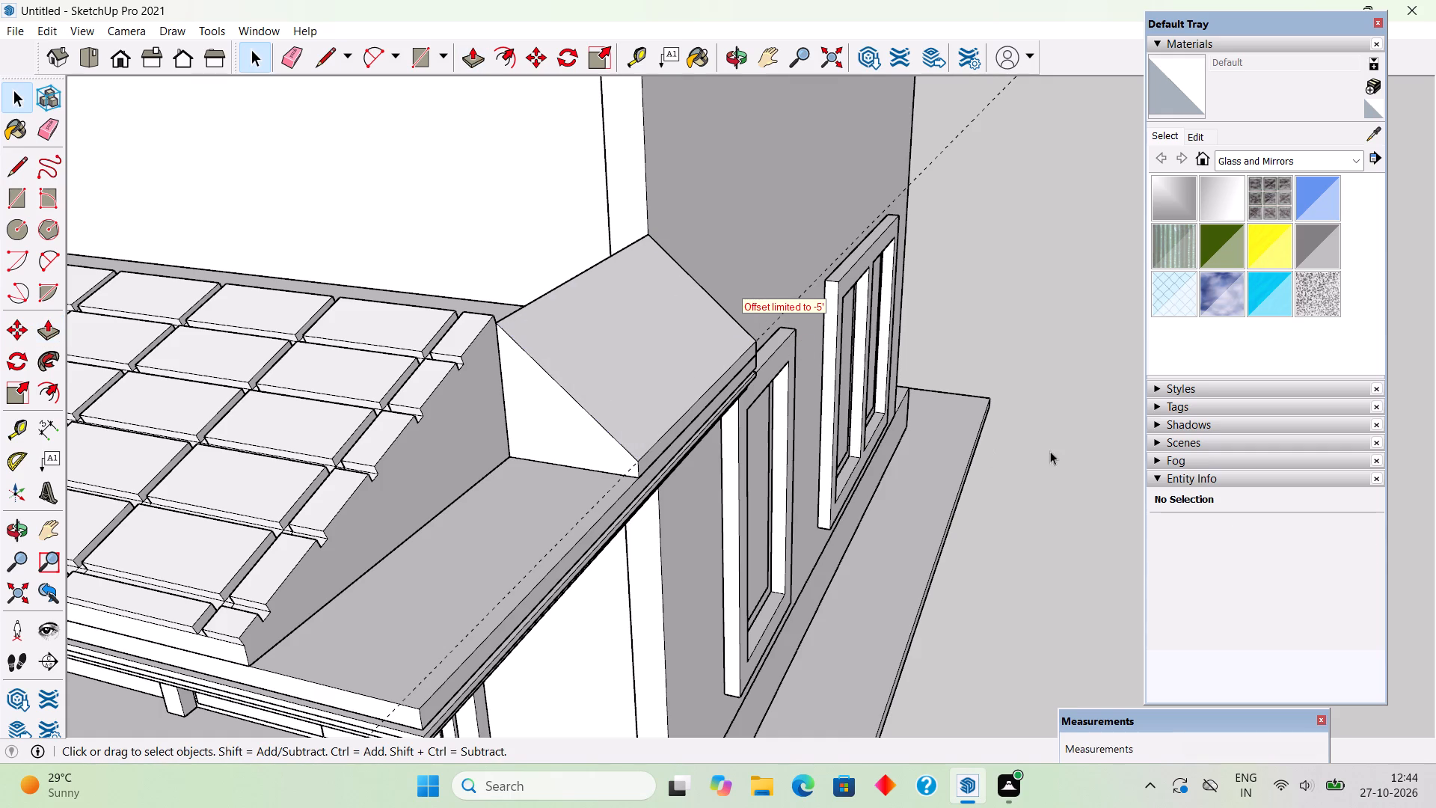
{"action": "left_click", "coordinate": [1061, 424]}
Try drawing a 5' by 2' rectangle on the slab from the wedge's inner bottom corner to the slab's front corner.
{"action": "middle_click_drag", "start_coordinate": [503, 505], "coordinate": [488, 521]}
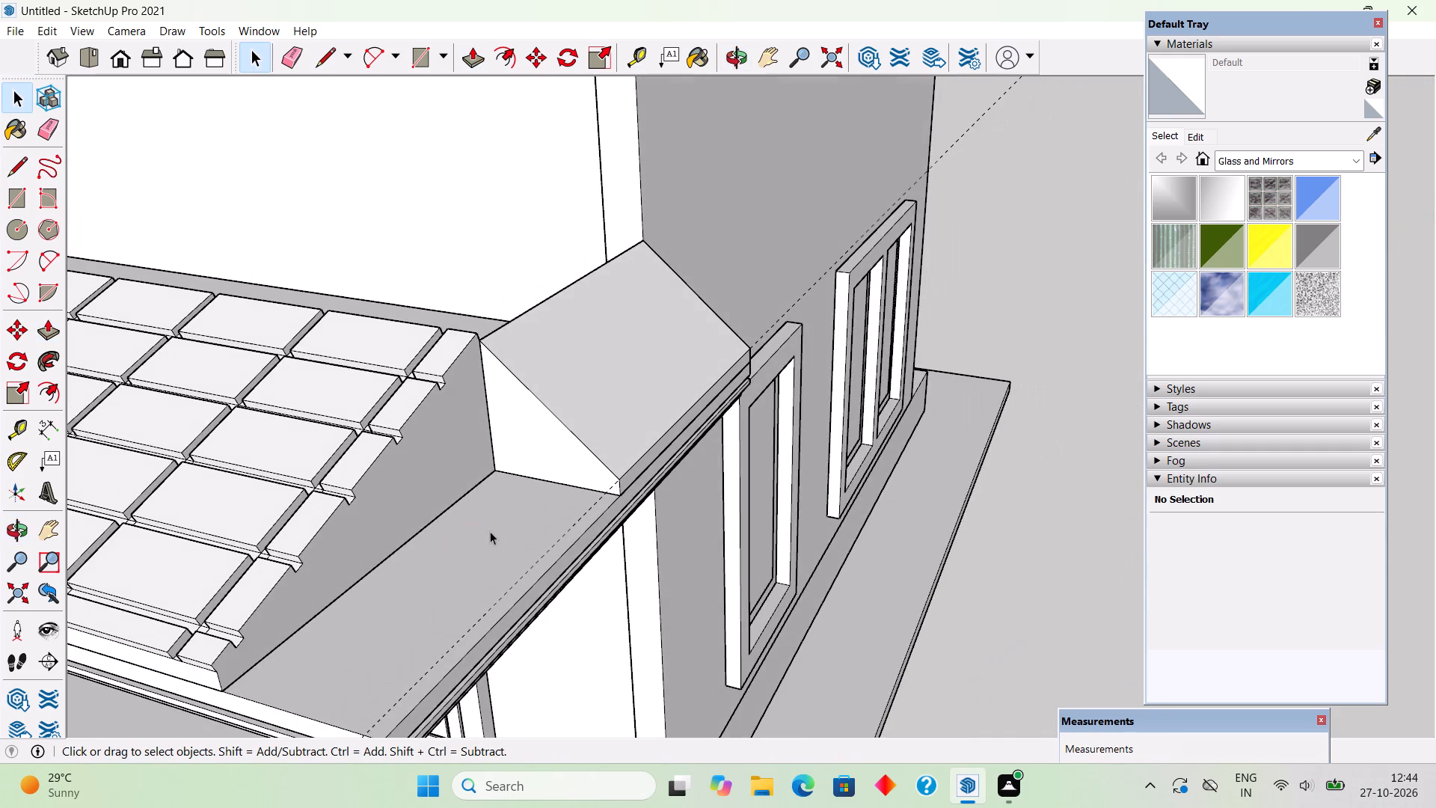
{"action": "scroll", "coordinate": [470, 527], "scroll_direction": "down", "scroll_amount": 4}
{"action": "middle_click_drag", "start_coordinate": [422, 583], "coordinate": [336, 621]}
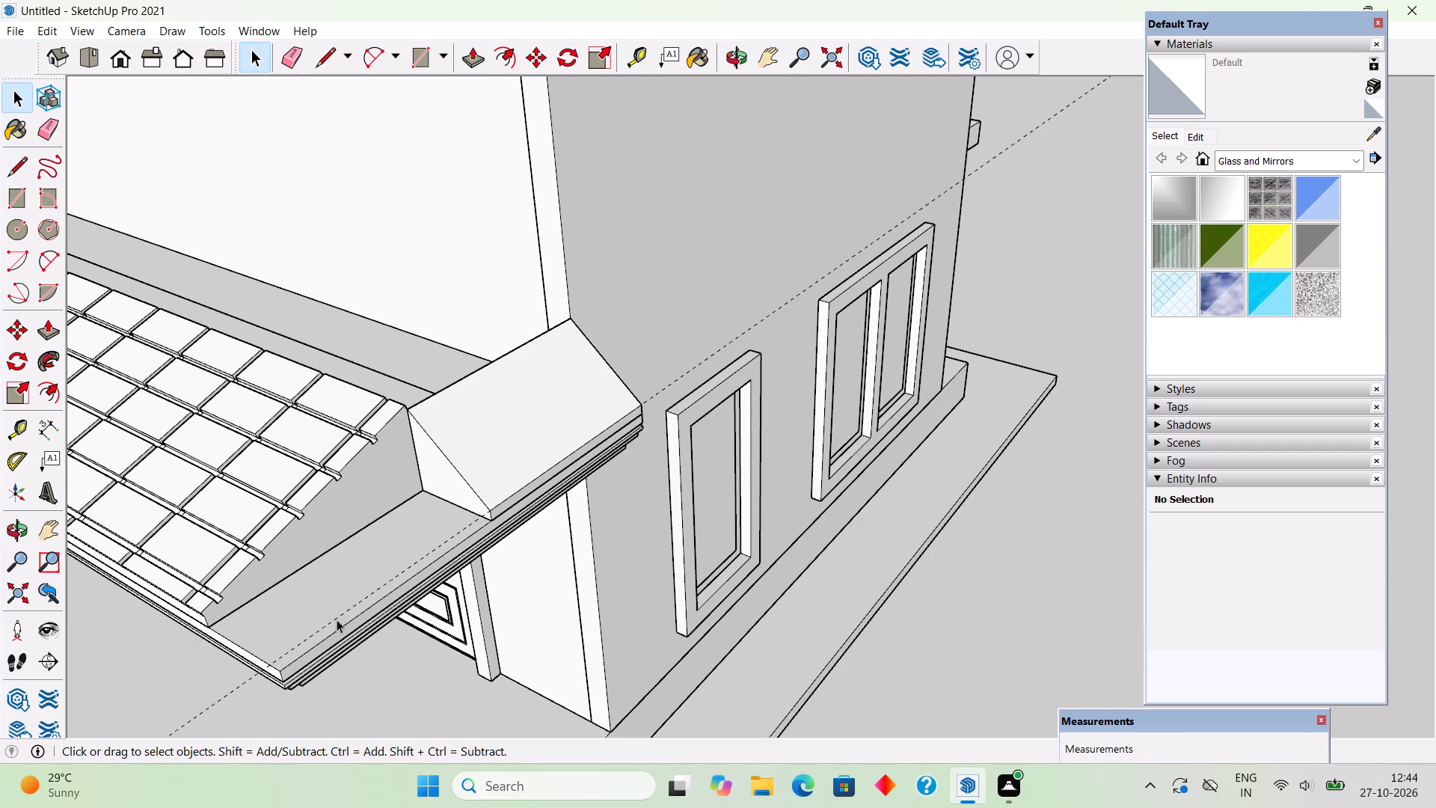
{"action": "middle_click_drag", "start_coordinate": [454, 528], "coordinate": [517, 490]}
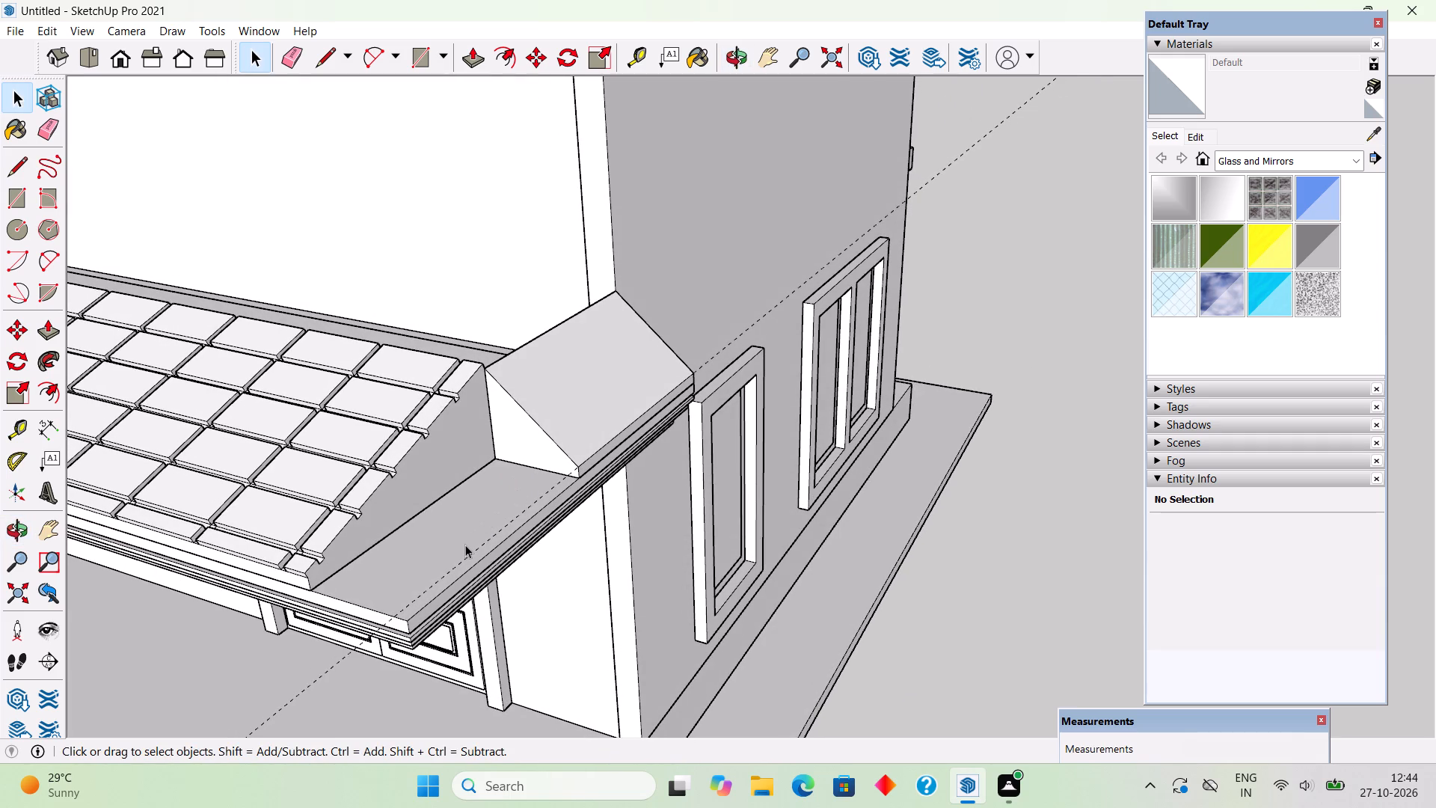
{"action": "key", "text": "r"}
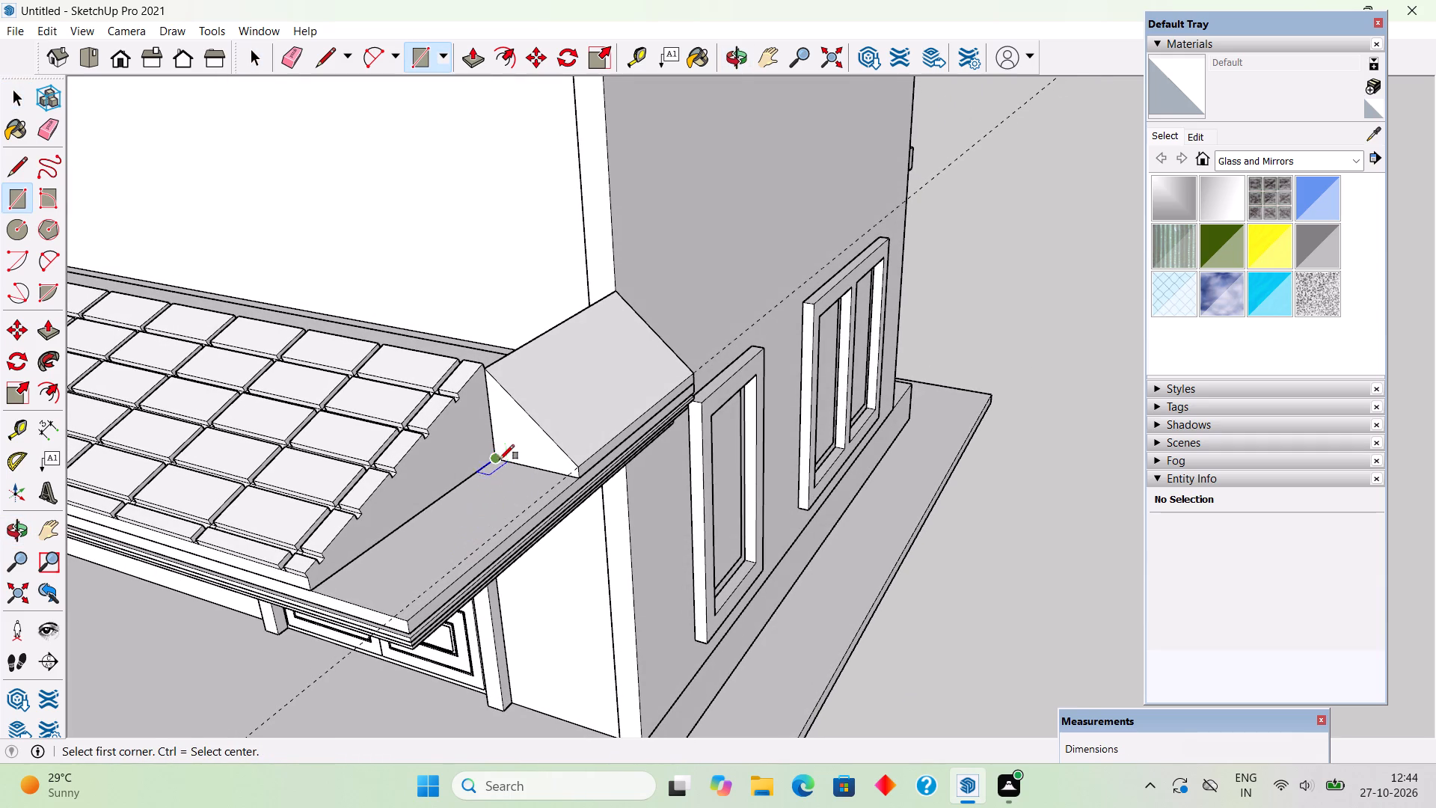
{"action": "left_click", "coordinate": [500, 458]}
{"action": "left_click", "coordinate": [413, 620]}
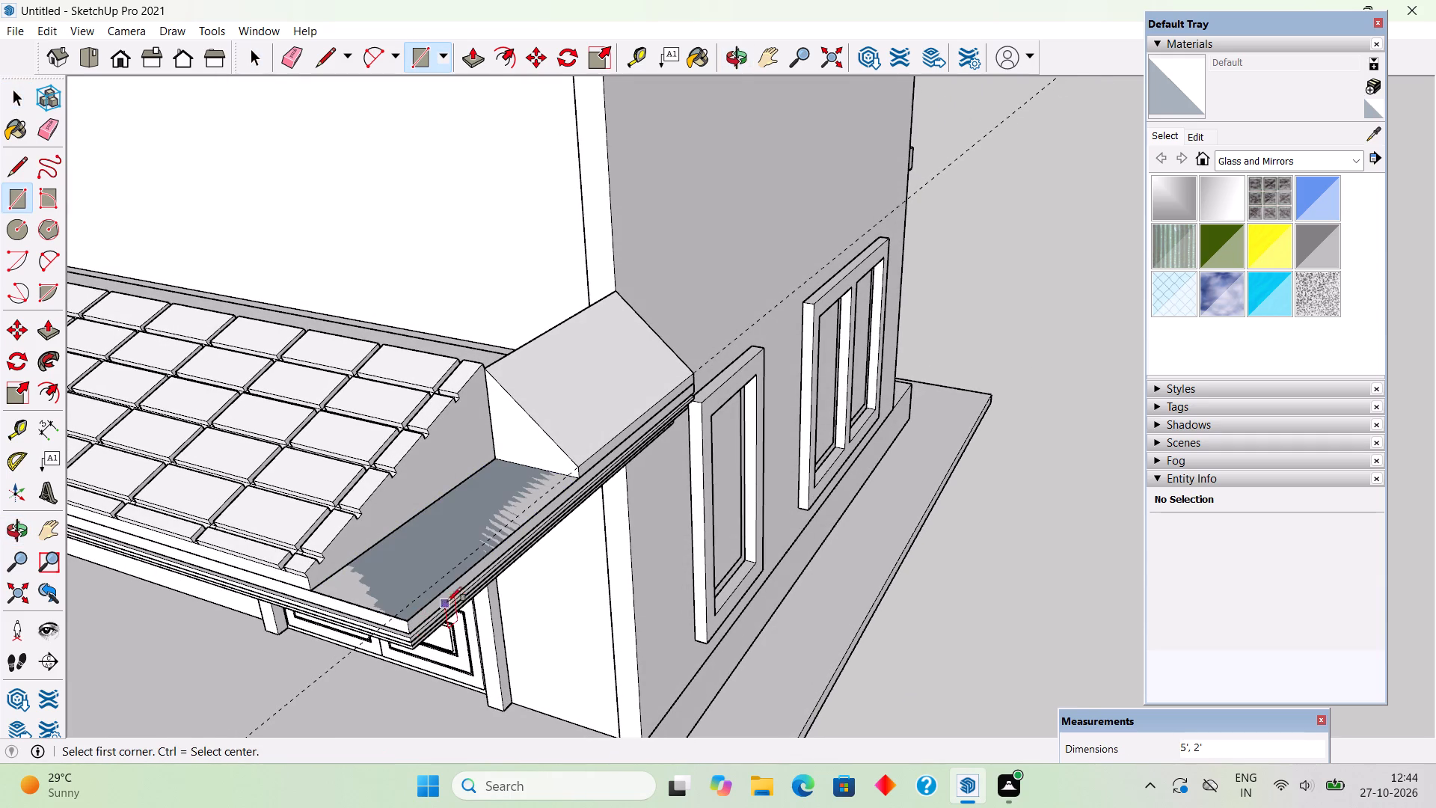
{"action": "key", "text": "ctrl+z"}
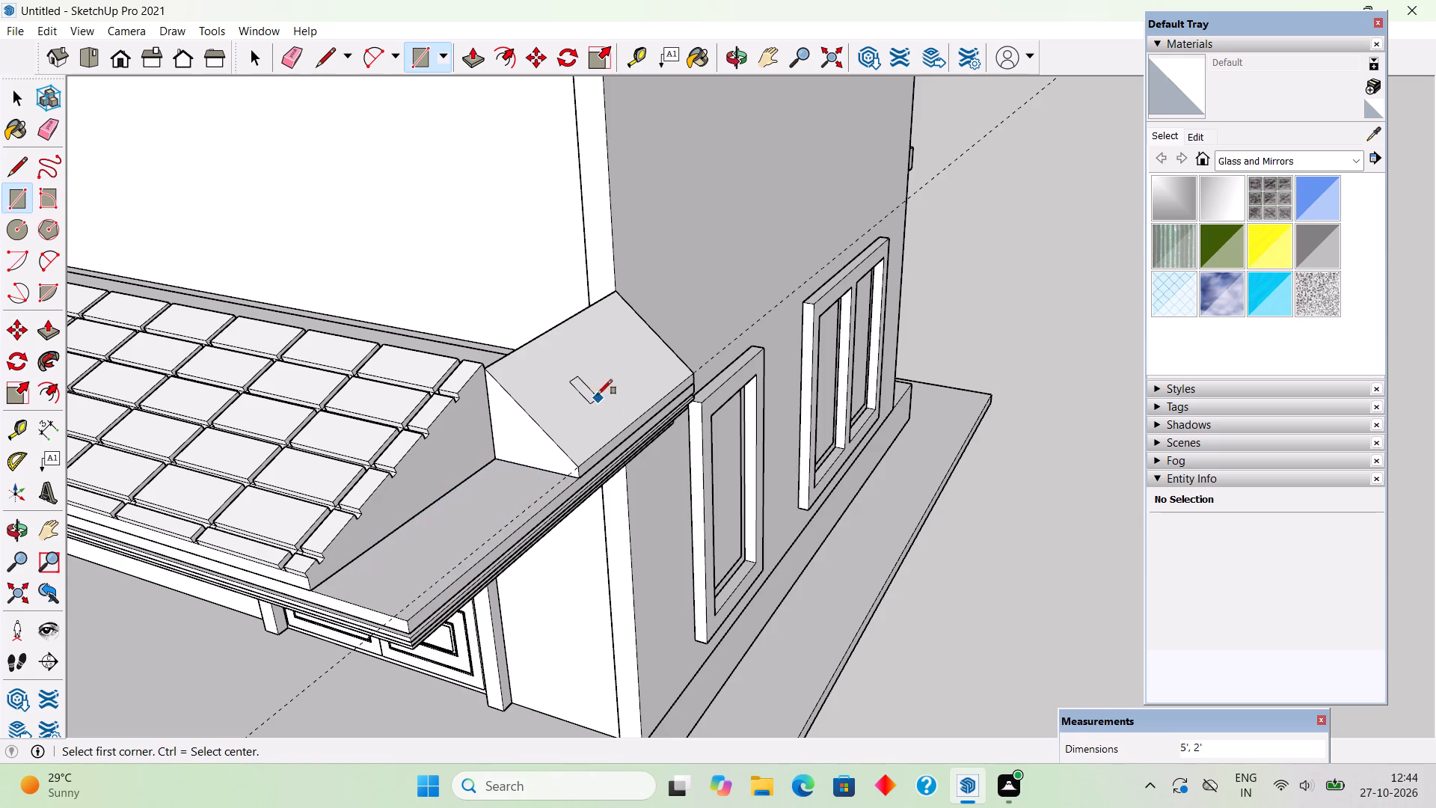
Select the whole sloped wedge and make it a group.
{"action": "key", "text": "space"}
{"action": "triple_click", "coordinate": [598, 394]}
{"action": "right_click", "coordinate": [598, 394]}
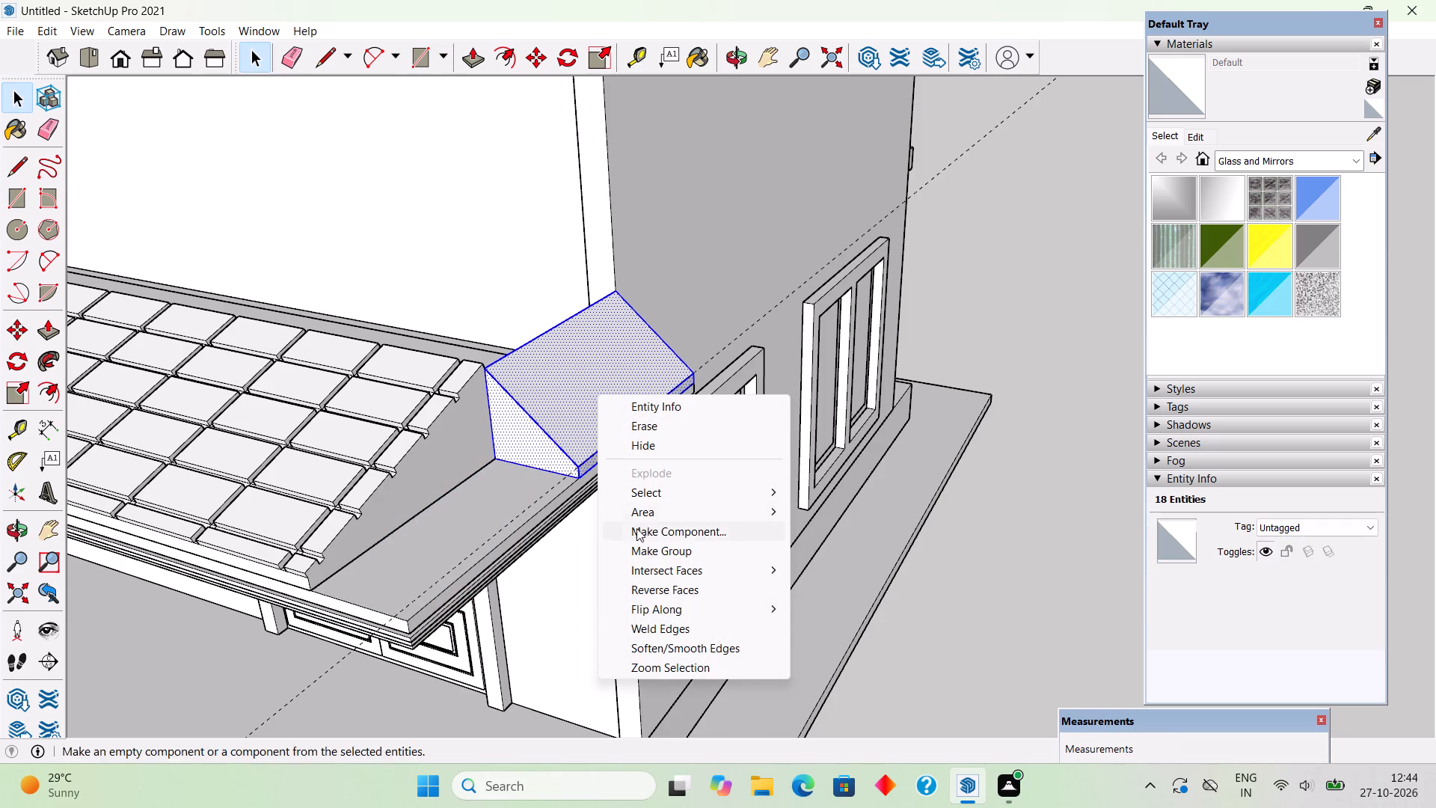
{"action": "left_click", "coordinate": [645, 557]}
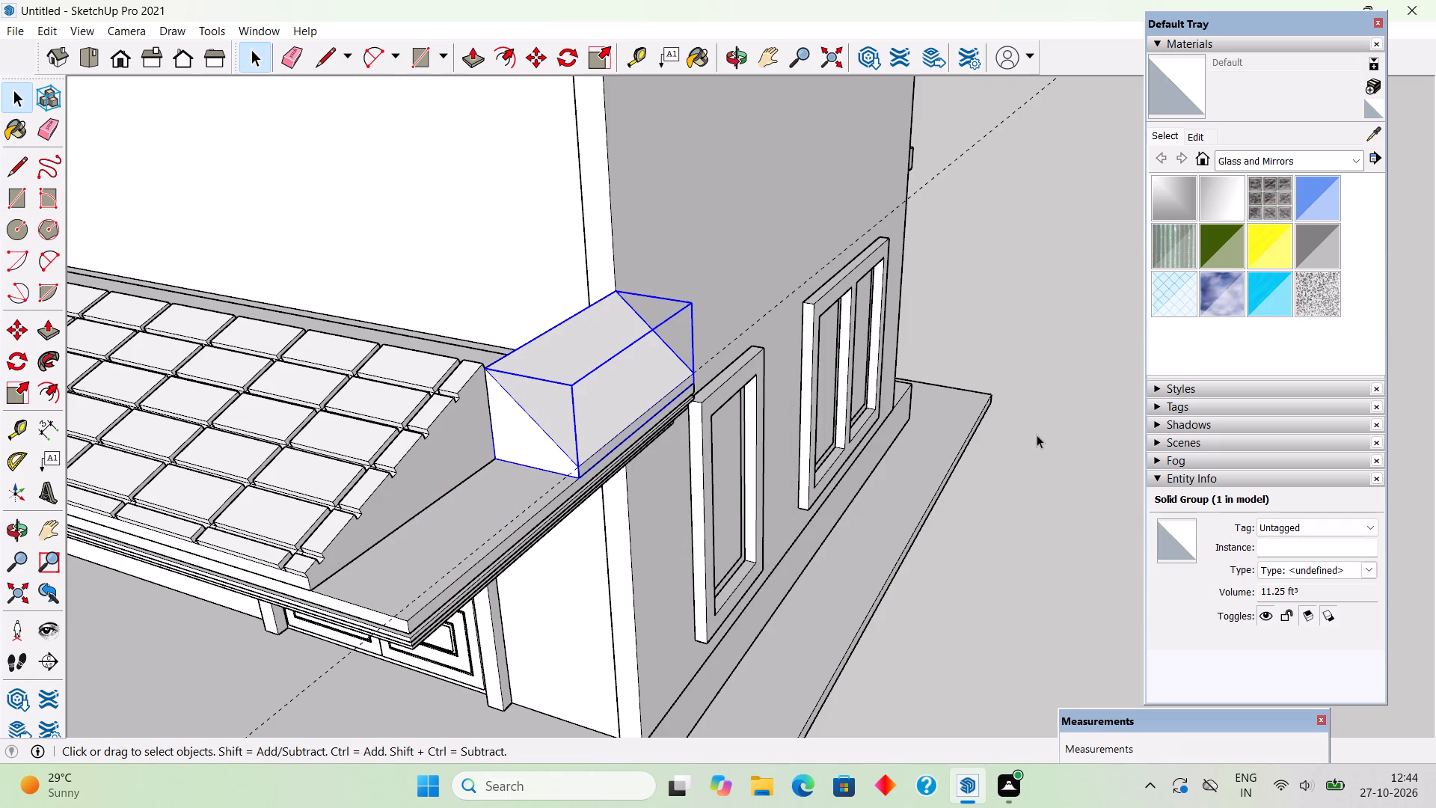
{"action": "double_click", "coordinate": [1037, 435]}
Inside the wedge group, place a guide 1' down the slope from its upper edge and another 1.5" back toward that edge.
{"action": "scroll", "coordinate": [488, 397], "scroll_direction": "up", "scroll_amount": 5}
{"action": "triple_click", "coordinate": [588, 356]}
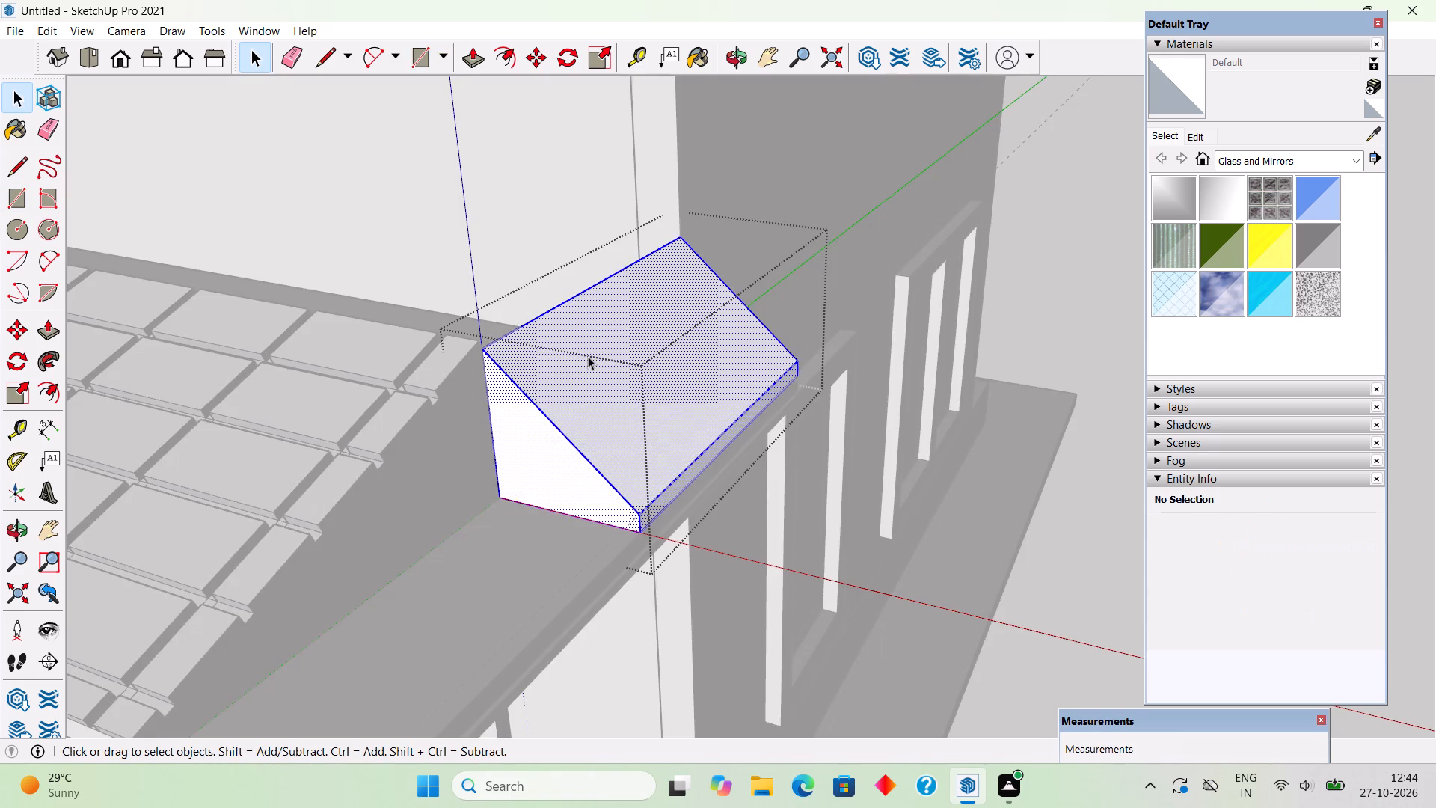
{"action": "scroll", "coordinate": [559, 448], "scroll_direction": "up", "scroll_amount": 5}
{"action": "middle_click_drag", "start_coordinate": [632, 490], "coordinate": [711, 607]}
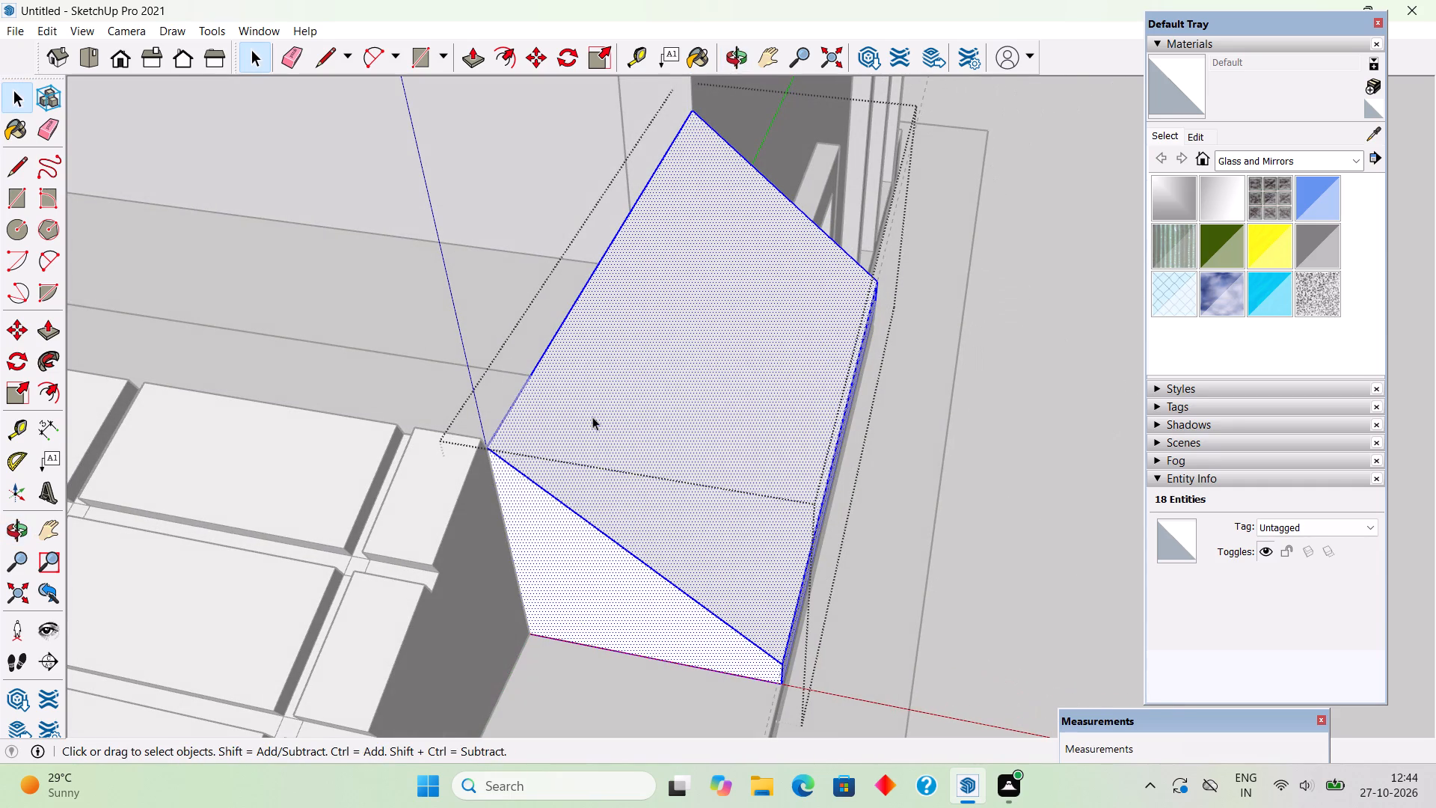
{"action": "key", "text": "t"}
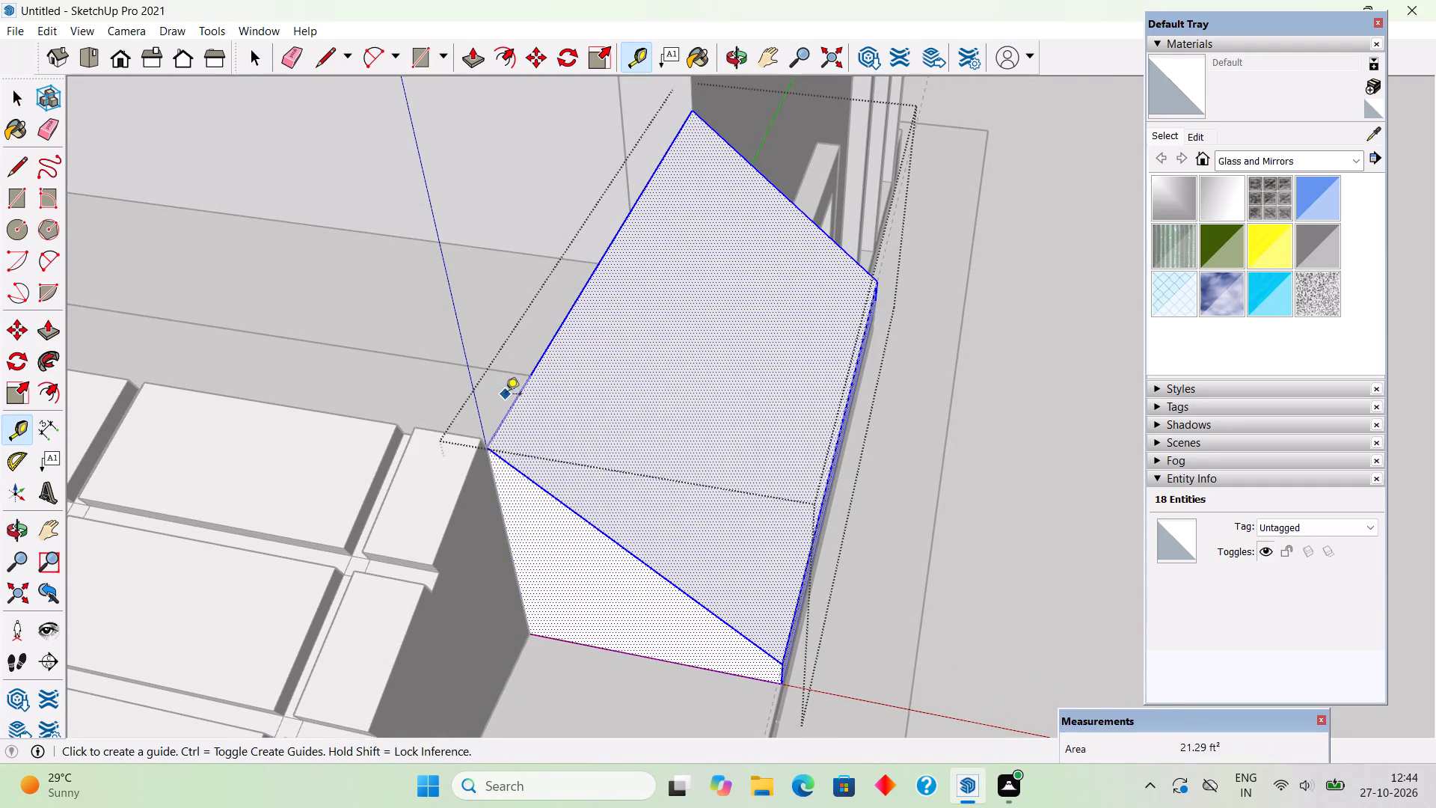
{"action": "left_click", "coordinate": [518, 409]}
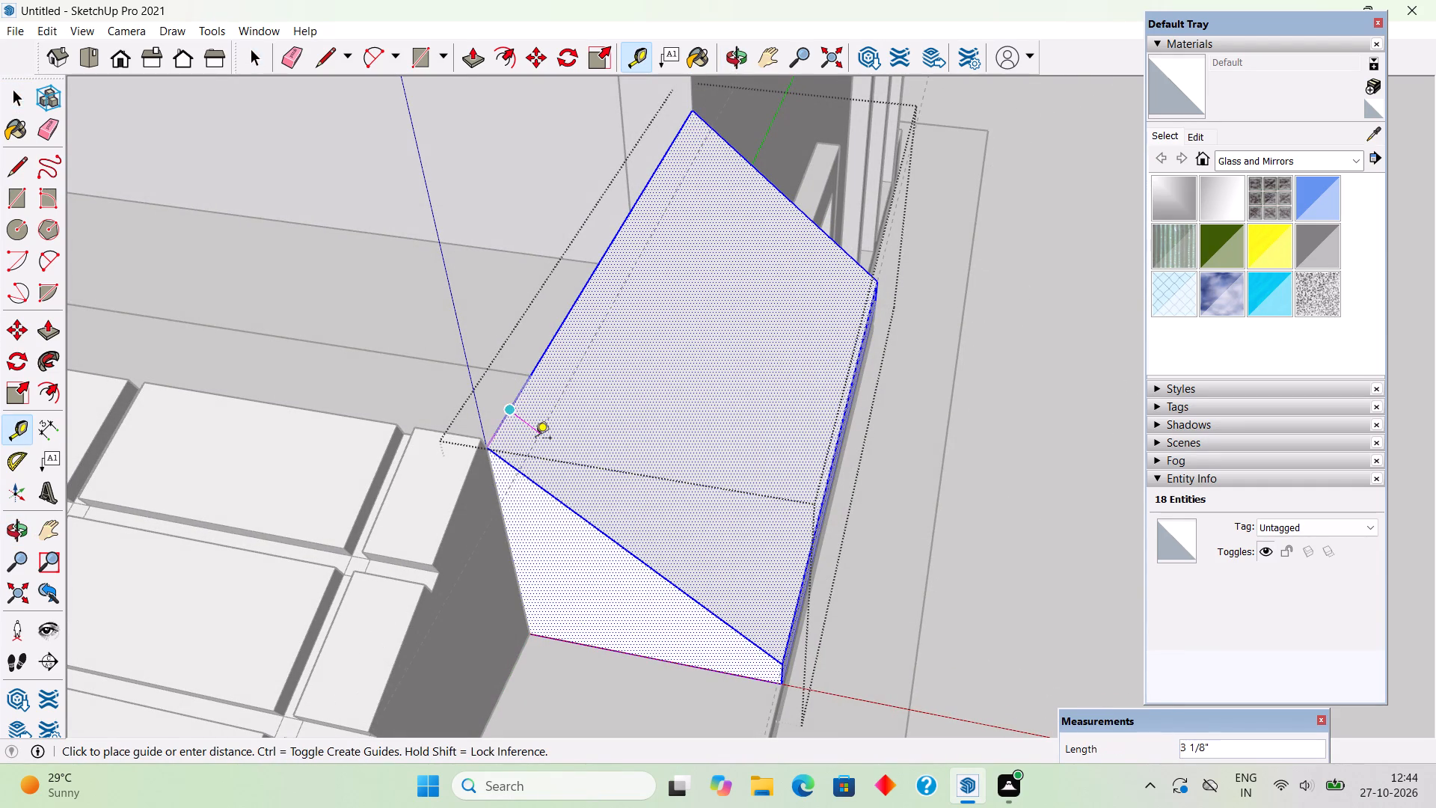
{"action": "type", "text": "1'"}
{"action": "key", "text": "Return"}
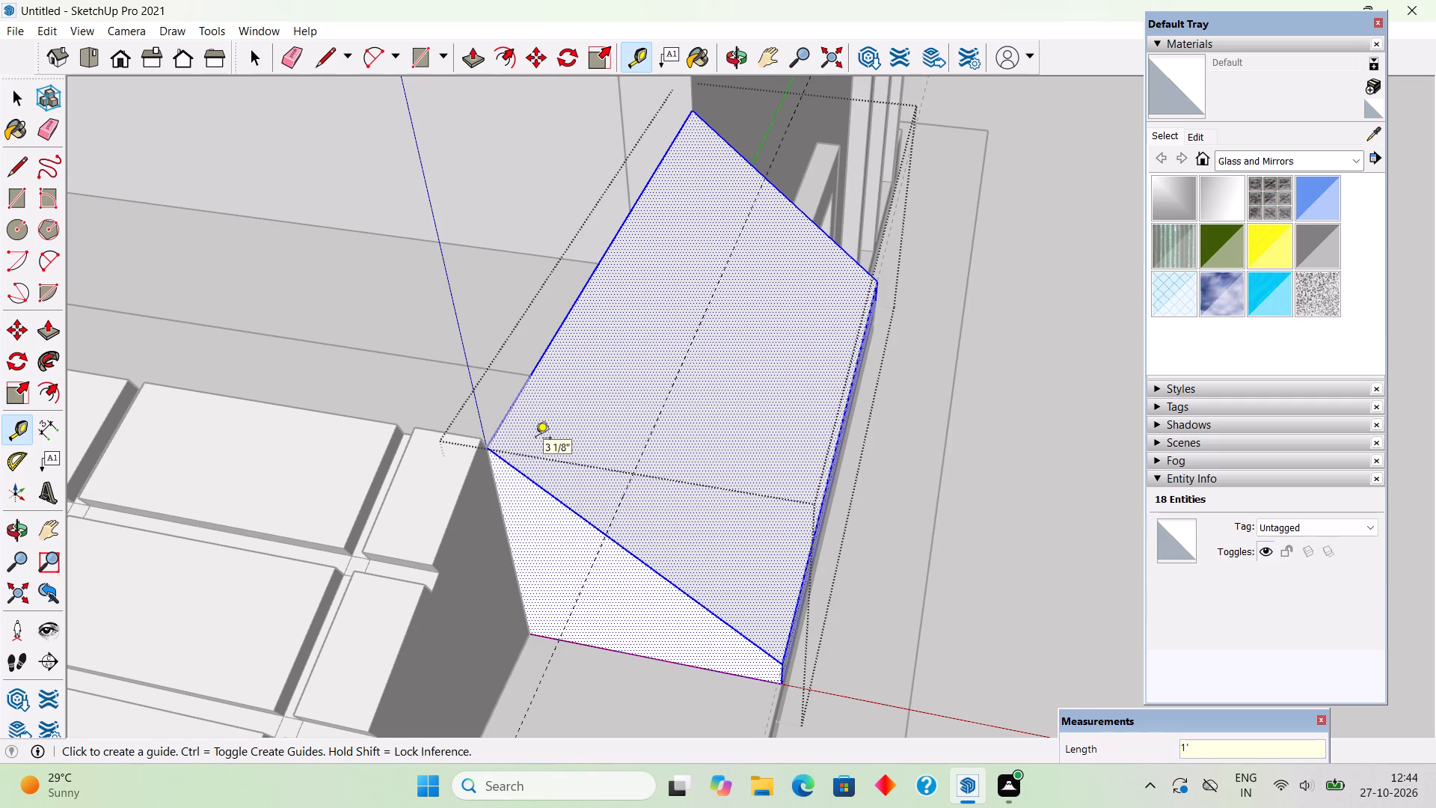
{"action": "left_click", "coordinate": [650, 446]}
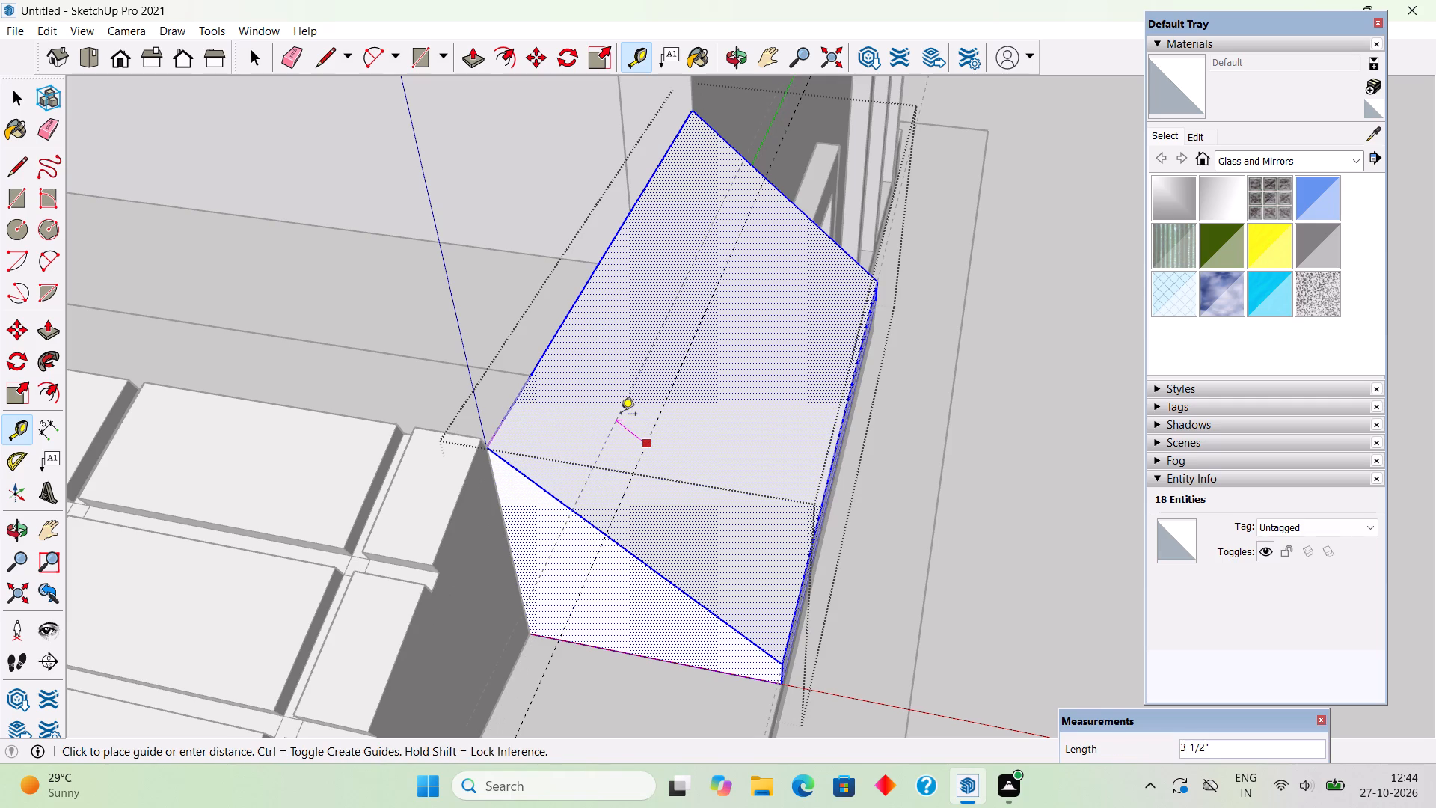
{"action": "type", "text": "1.5\""}
{"action": "key", "text": "Return"}
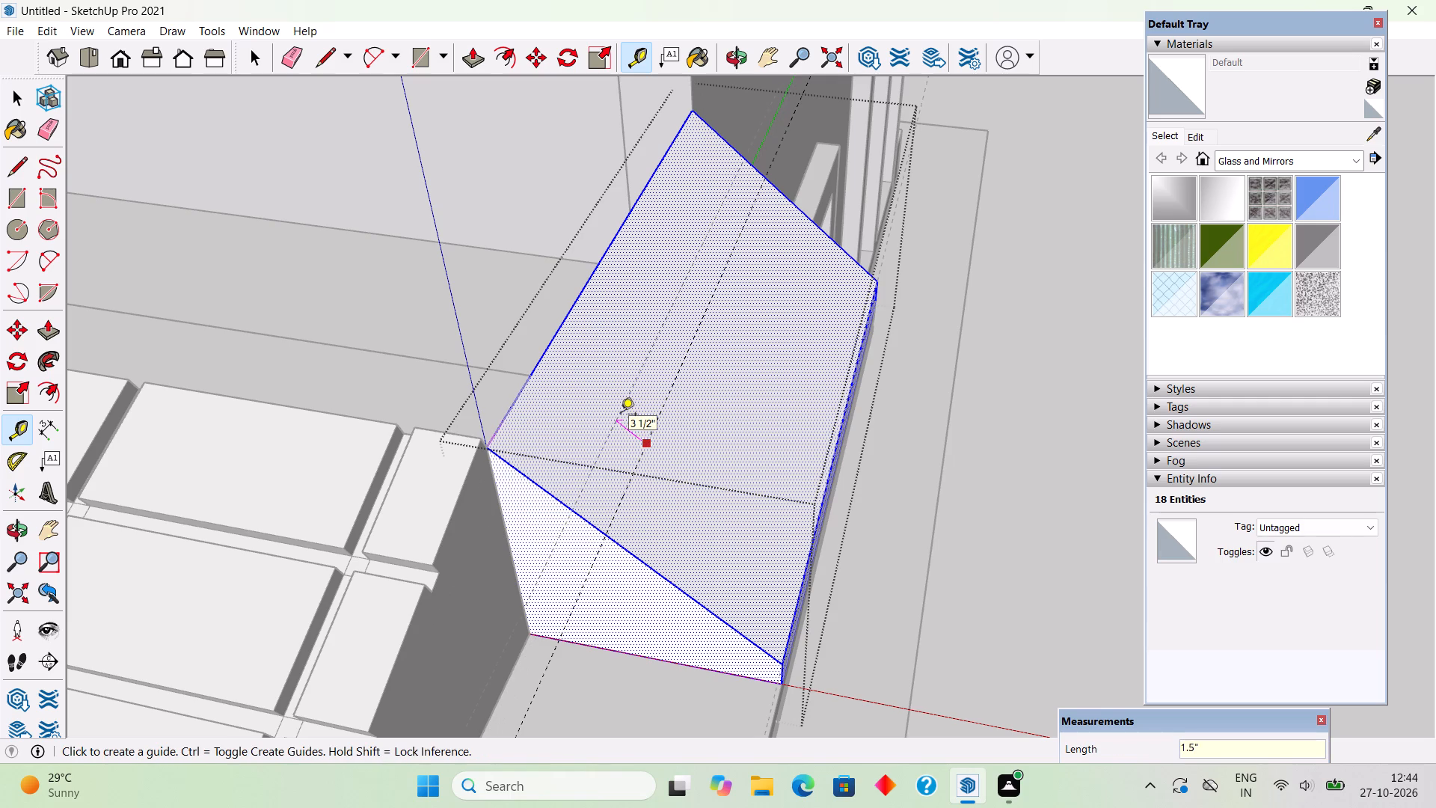
{"action": "key", "text": "space"}
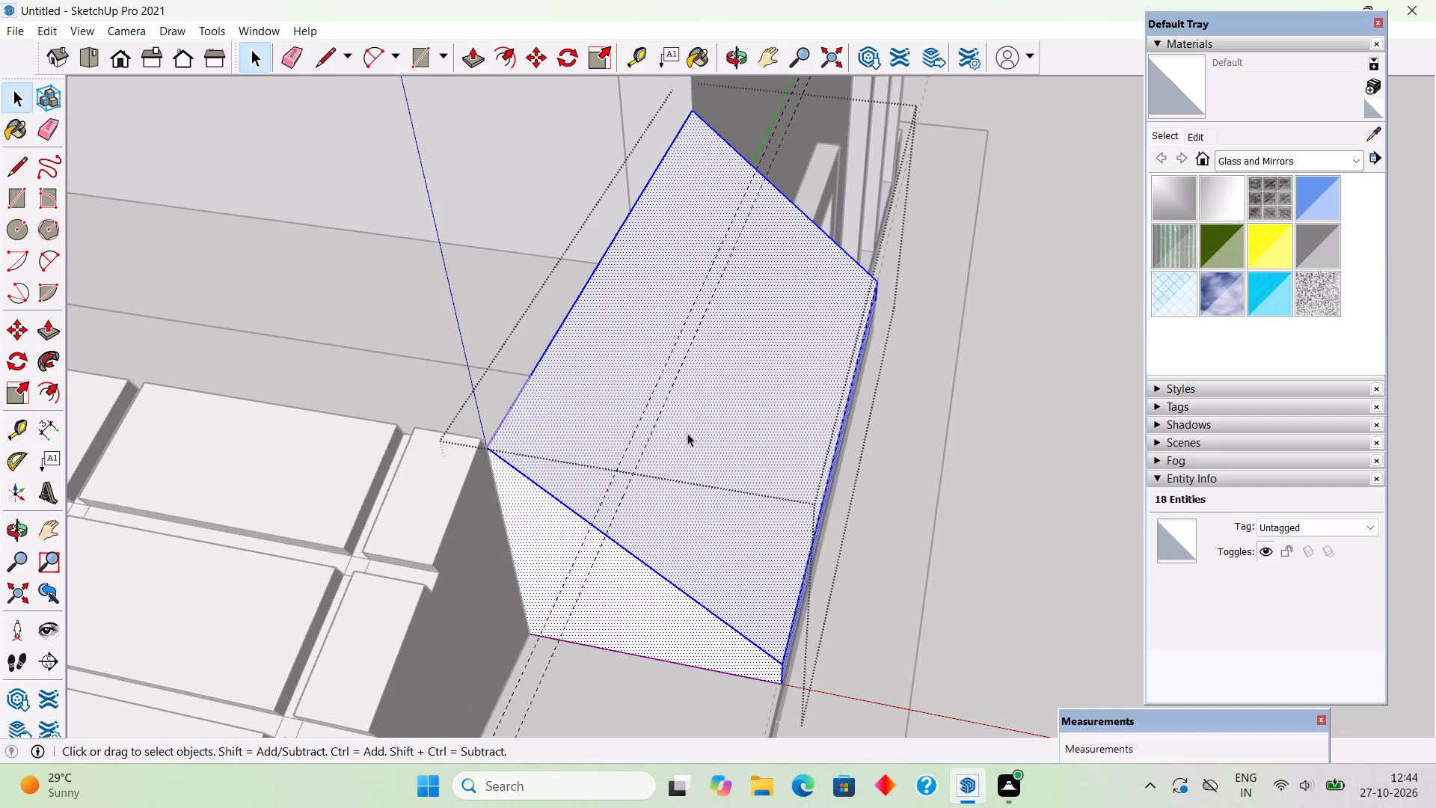
Copy the pair of lengthwise guides 1' farther down the slope.
{"action": "left_click", "coordinate": [654, 430]}
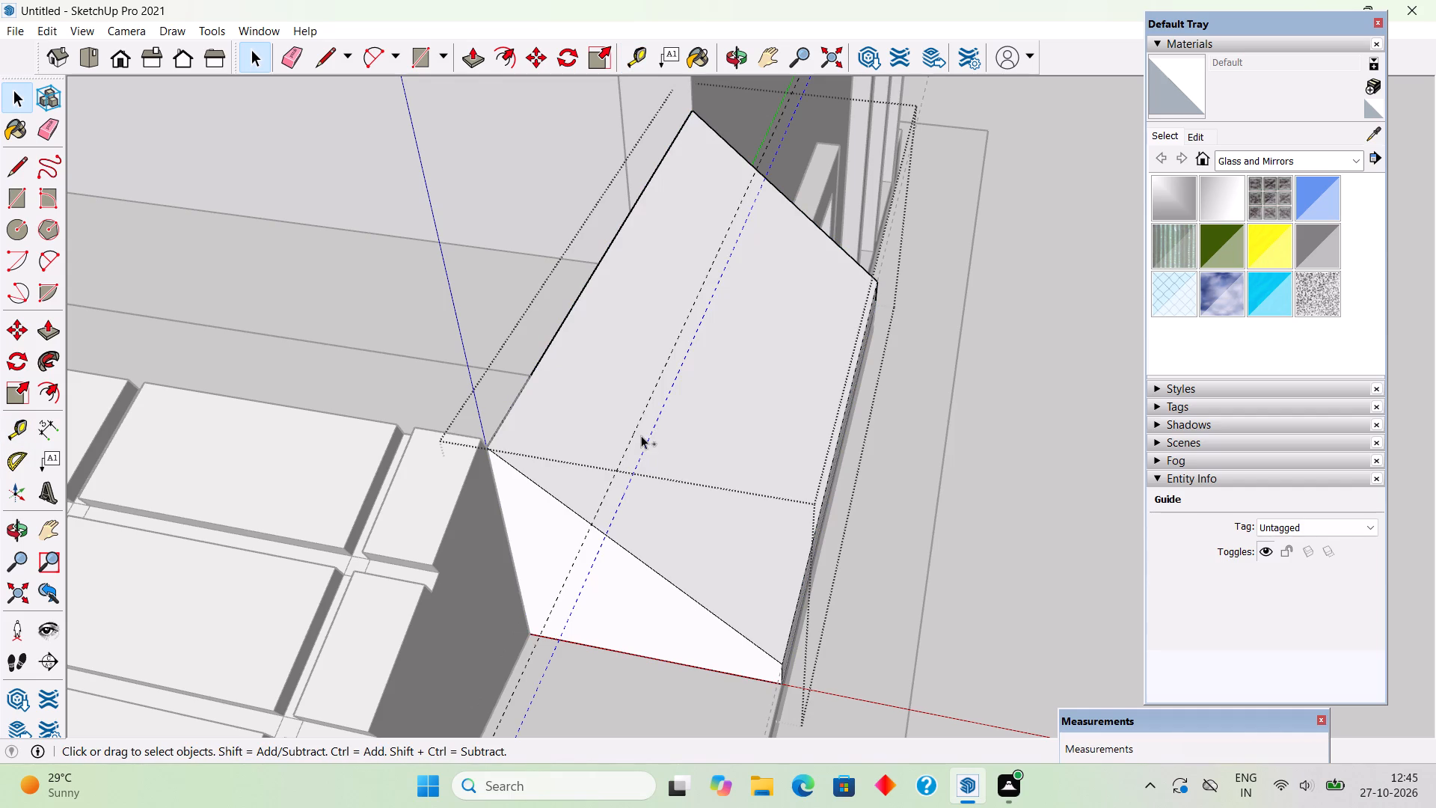
{"action": "left_click", "coordinate": [629, 441], "text": "ctrl"}
{"action": "key", "text": "m"}
{"action": "left_click", "coordinate": [629, 441]}
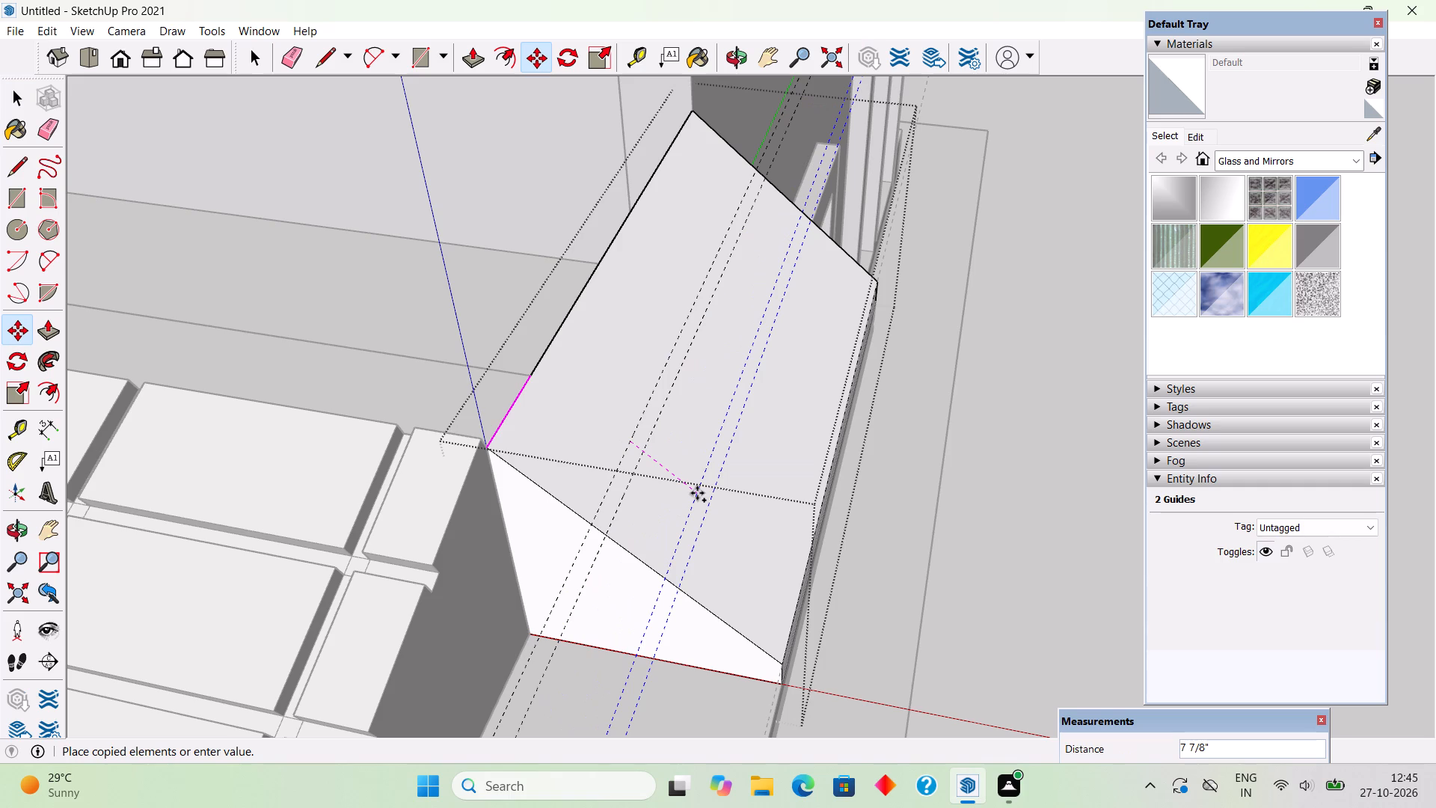
{"action": "type", "text": "1'"}
{"action": "key", "text": "Return"}
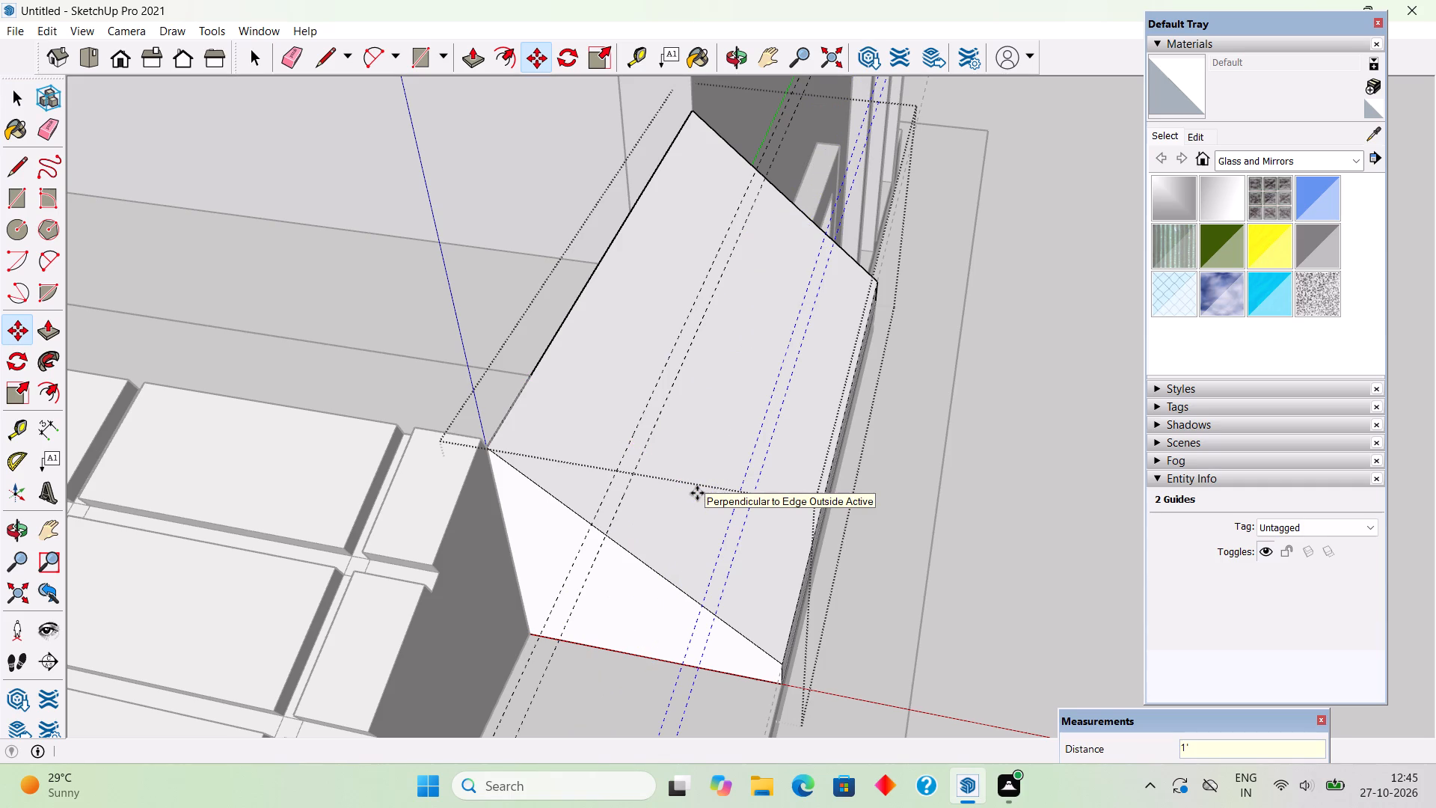
{"action": "key", "text": "space"}
Place a guide on the slope 2' in from its front edge and another 1.5" back toward that edge.
{"action": "middle_click_drag", "start_coordinate": [658, 485], "coordinate": [527, 482]}
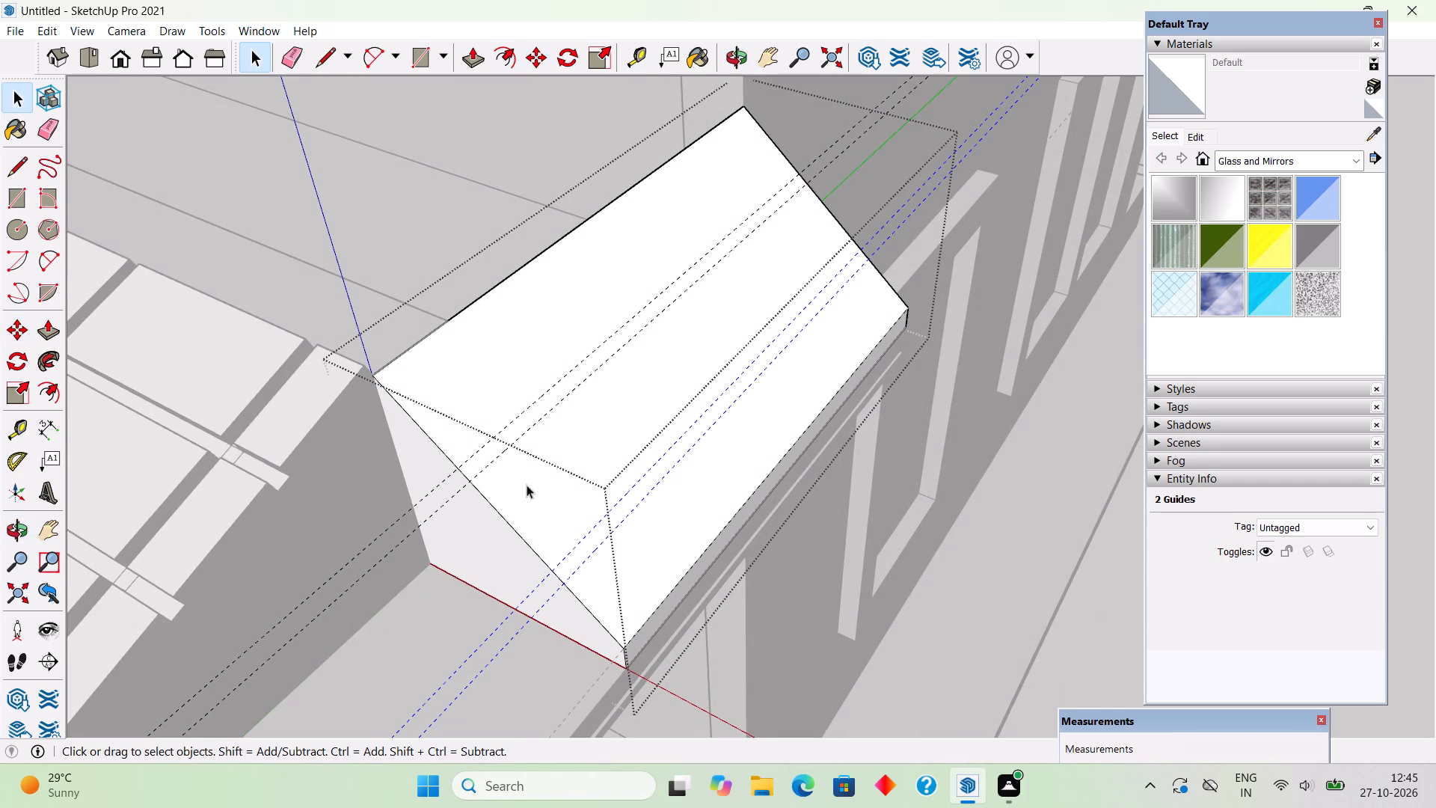
{"action": "key", "text": "t"}
{"action": "left_click", "coordinate": [514, 523]}
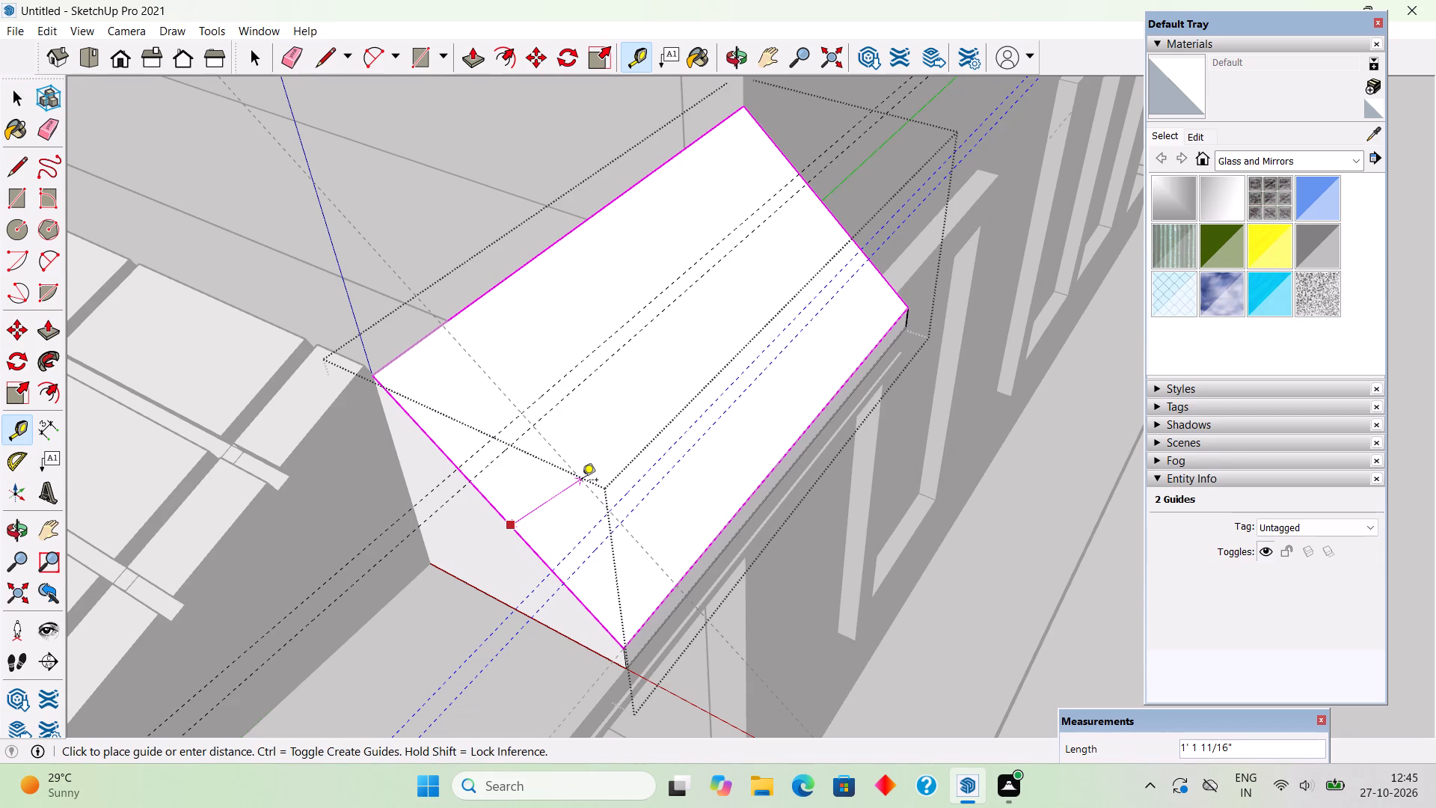
{"action": "type", "text": "2'"}
{"action": "key", "text": "Return"}
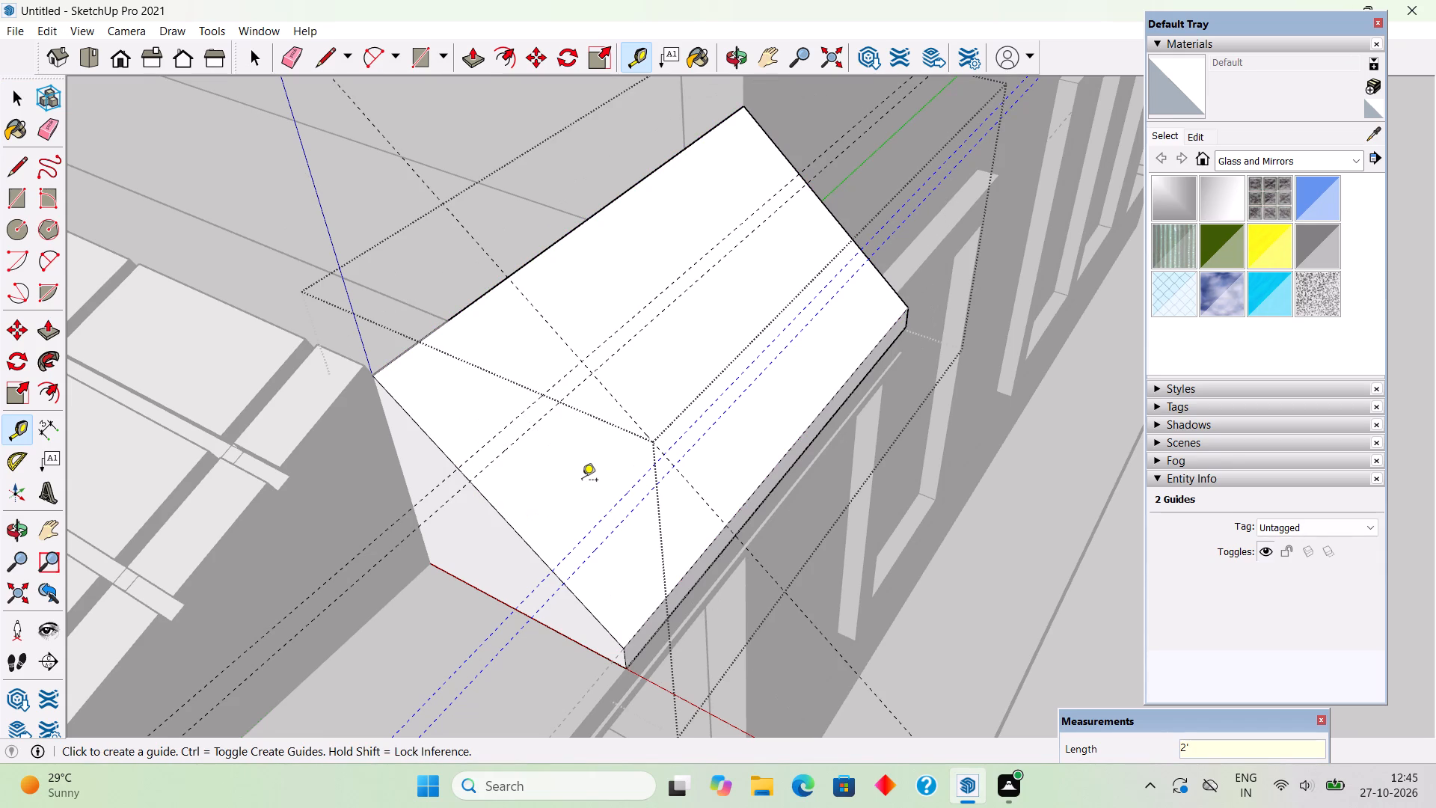
{"action": "left_click", "coordinate": [612, 402]}
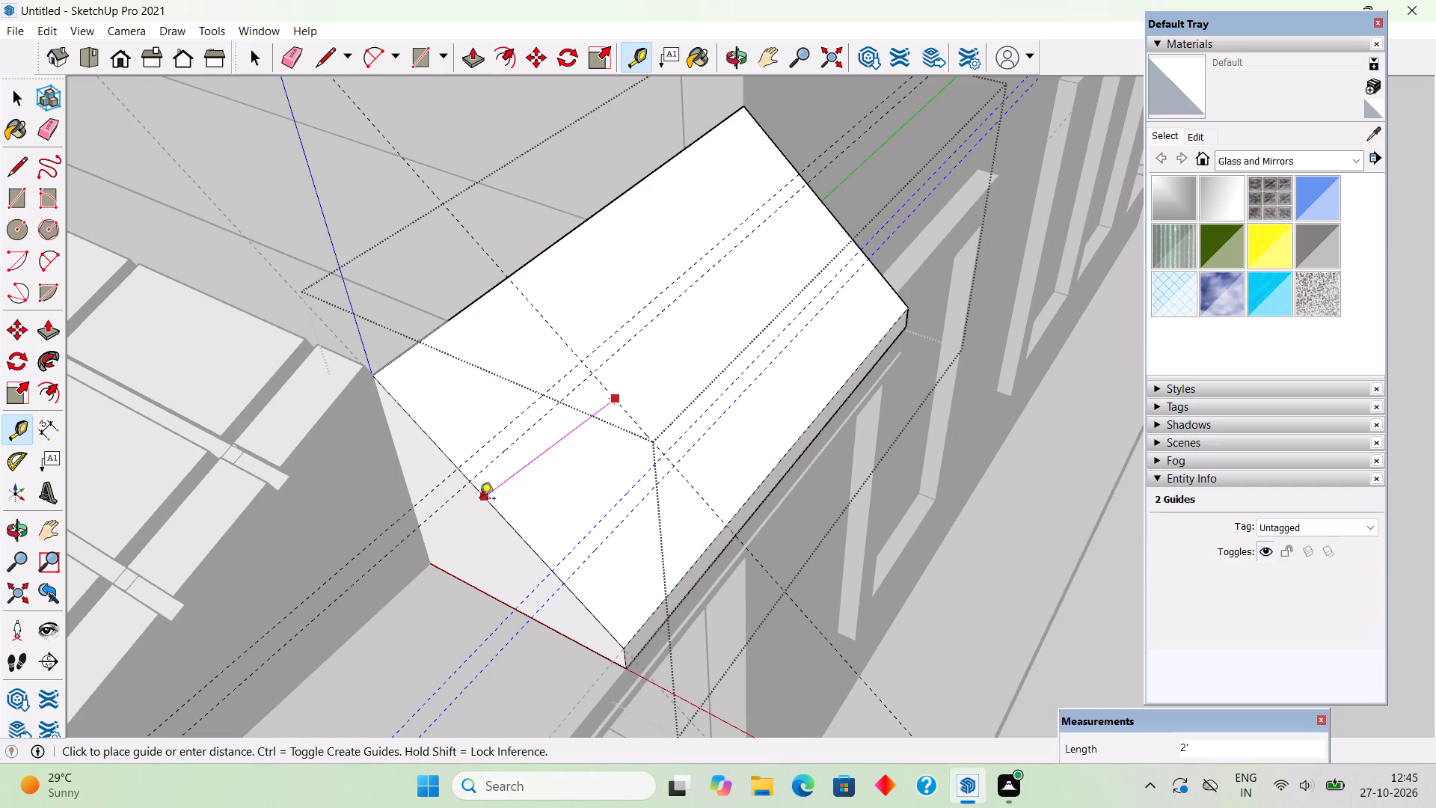
{"action": "type", "text": "1.5\""}
{"action": "key", "text": "Return"}
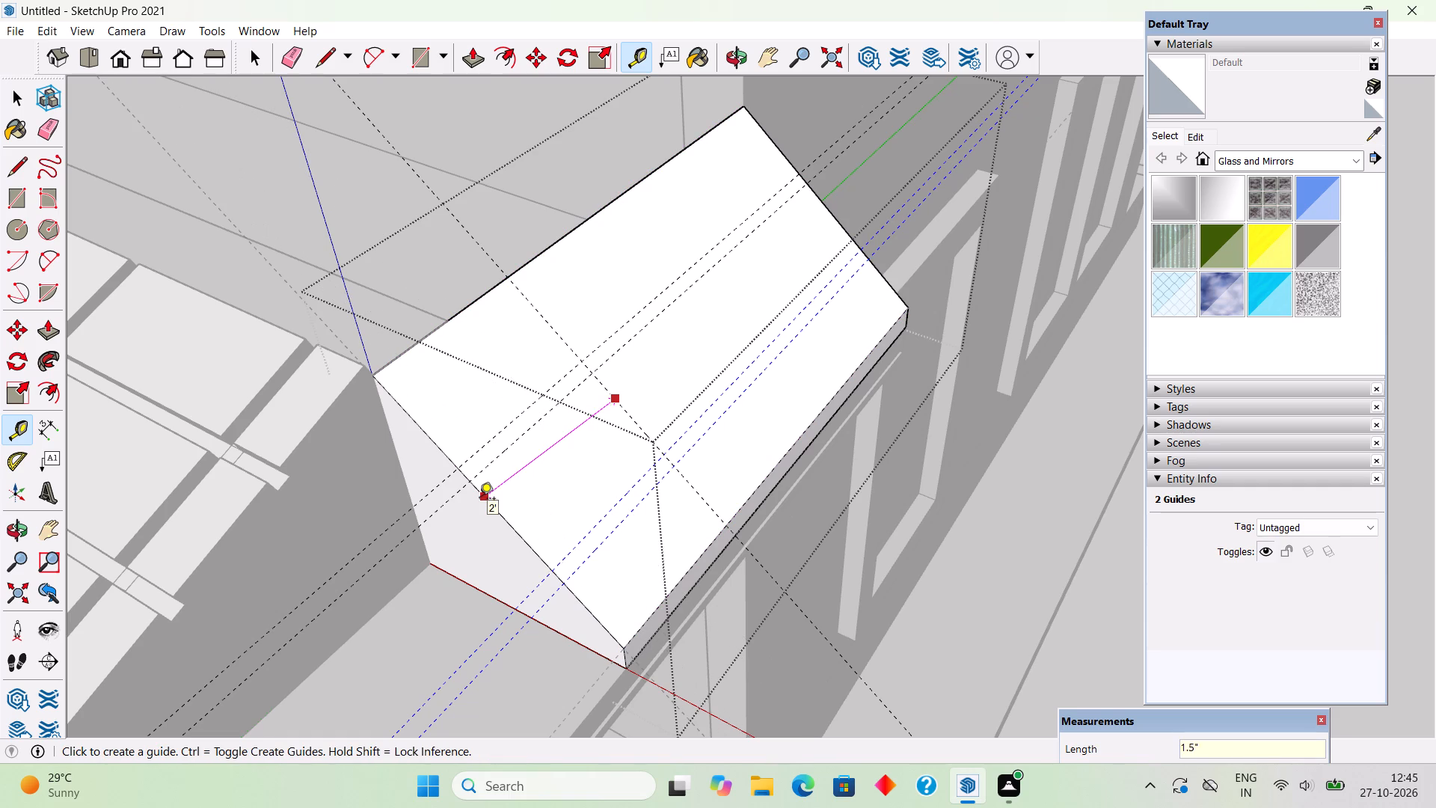
{"action": "key", "text": "space"}
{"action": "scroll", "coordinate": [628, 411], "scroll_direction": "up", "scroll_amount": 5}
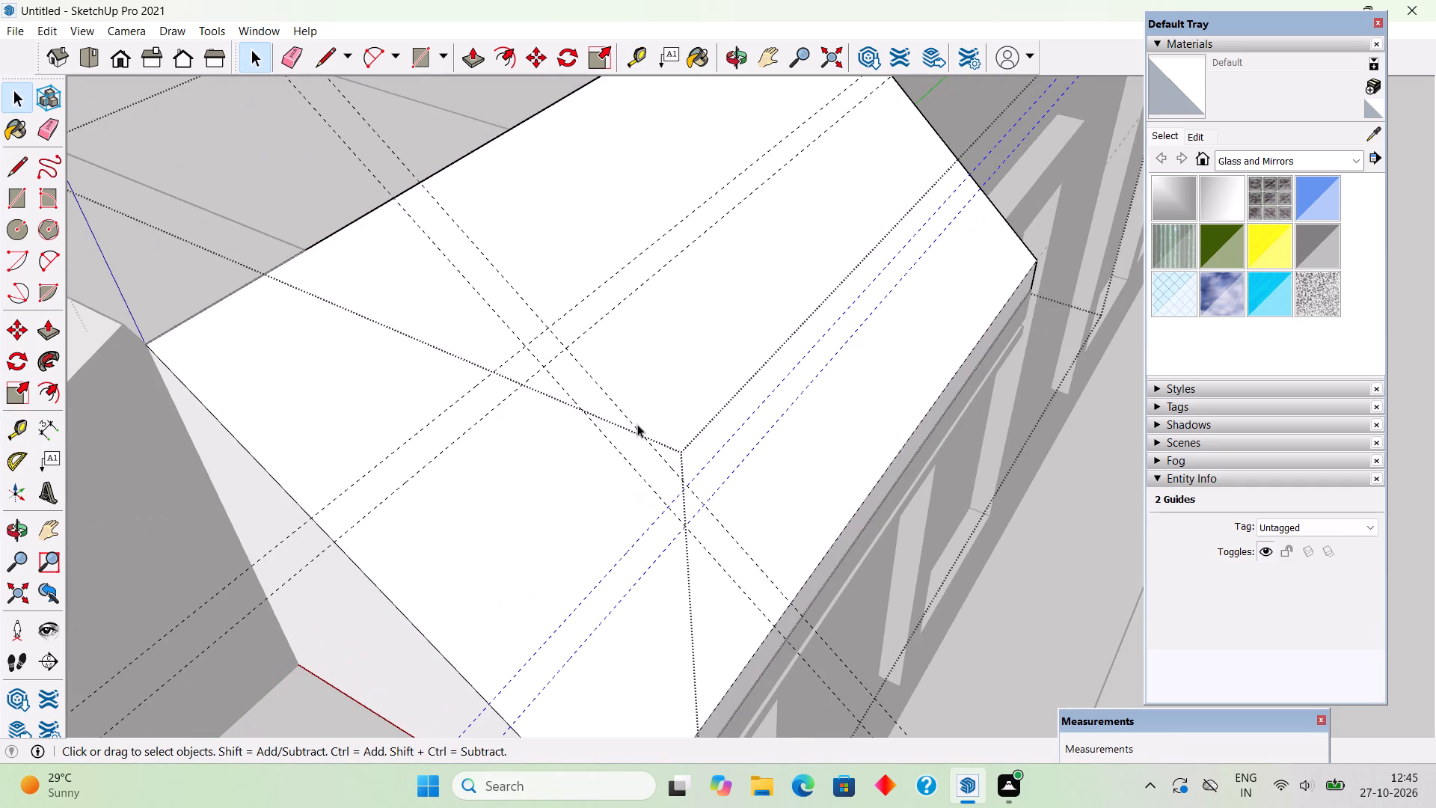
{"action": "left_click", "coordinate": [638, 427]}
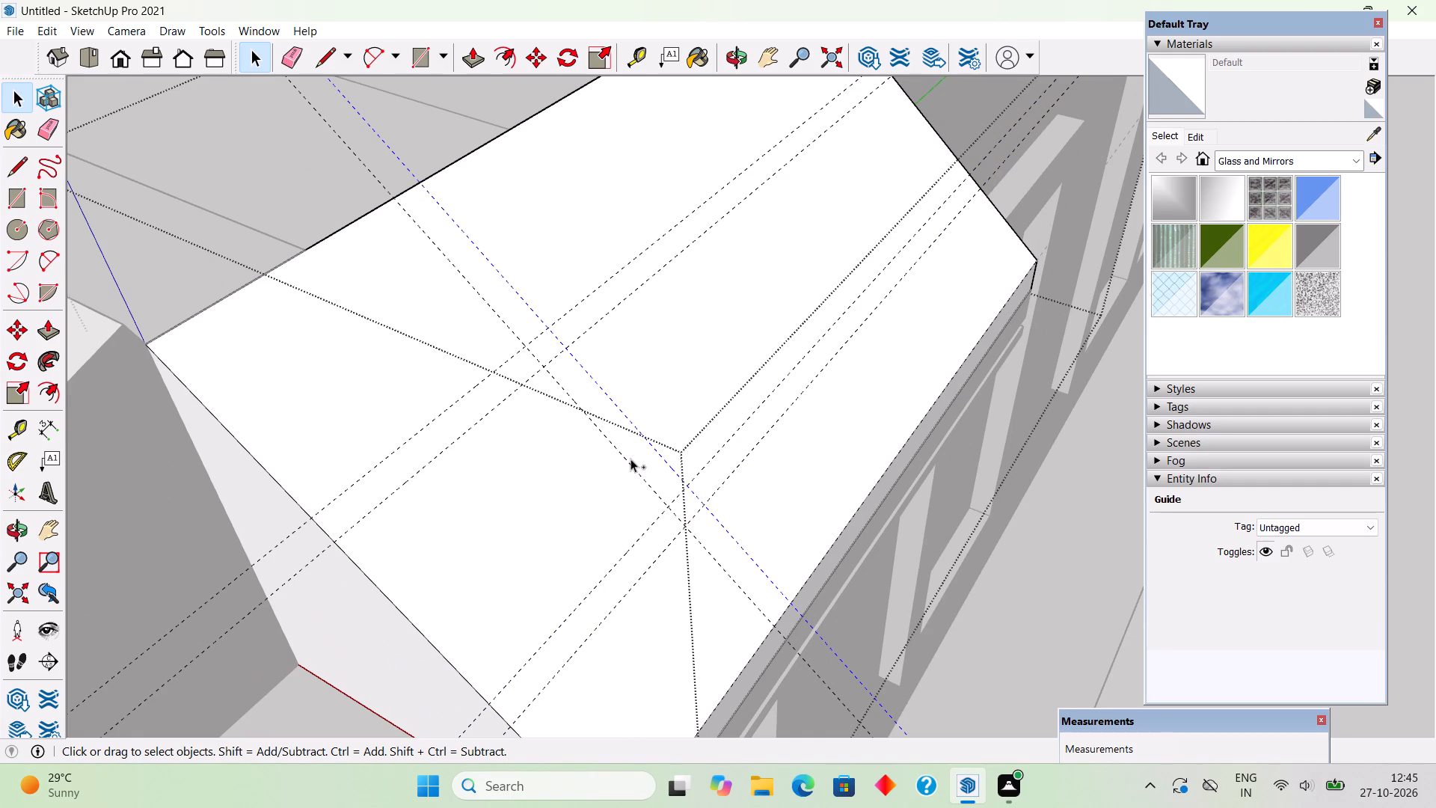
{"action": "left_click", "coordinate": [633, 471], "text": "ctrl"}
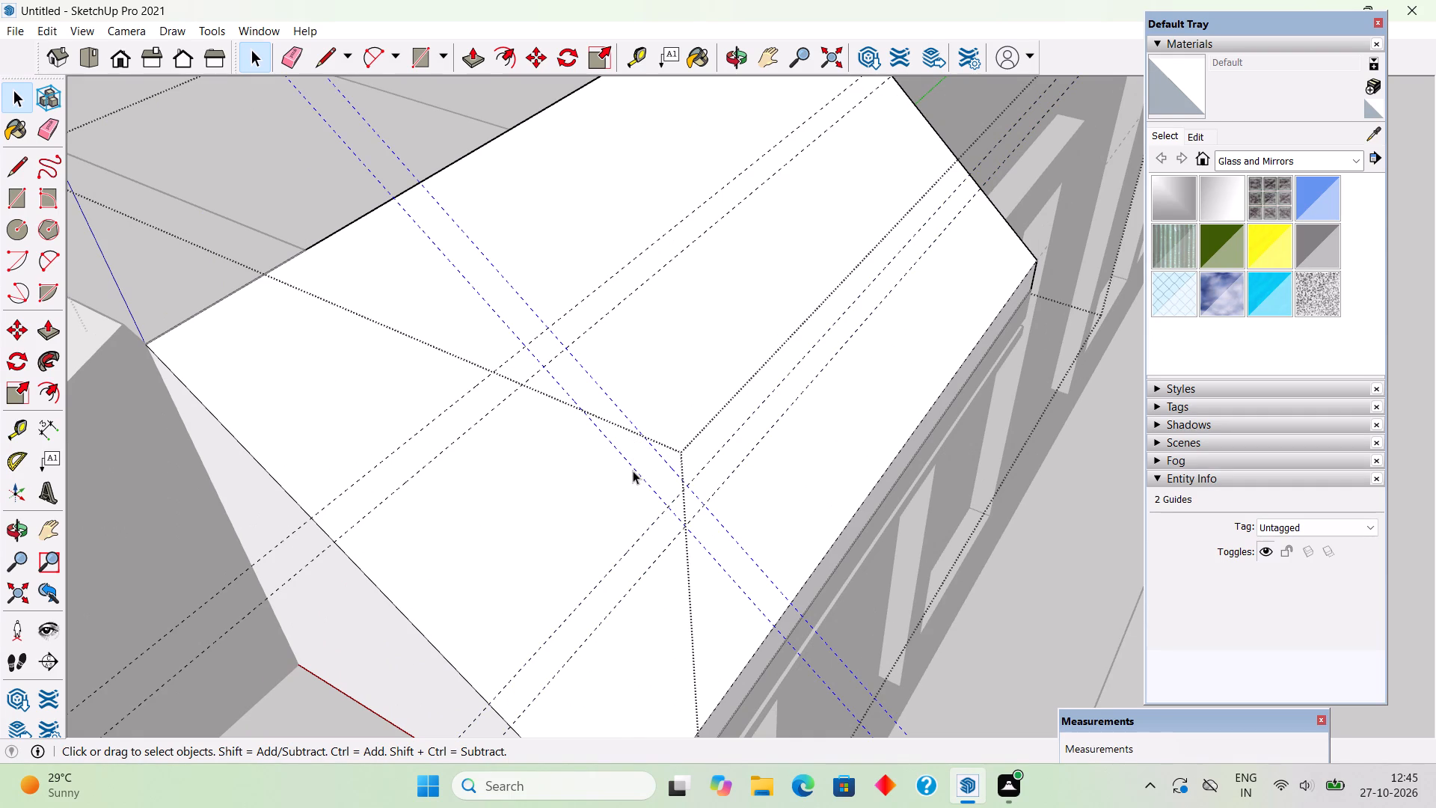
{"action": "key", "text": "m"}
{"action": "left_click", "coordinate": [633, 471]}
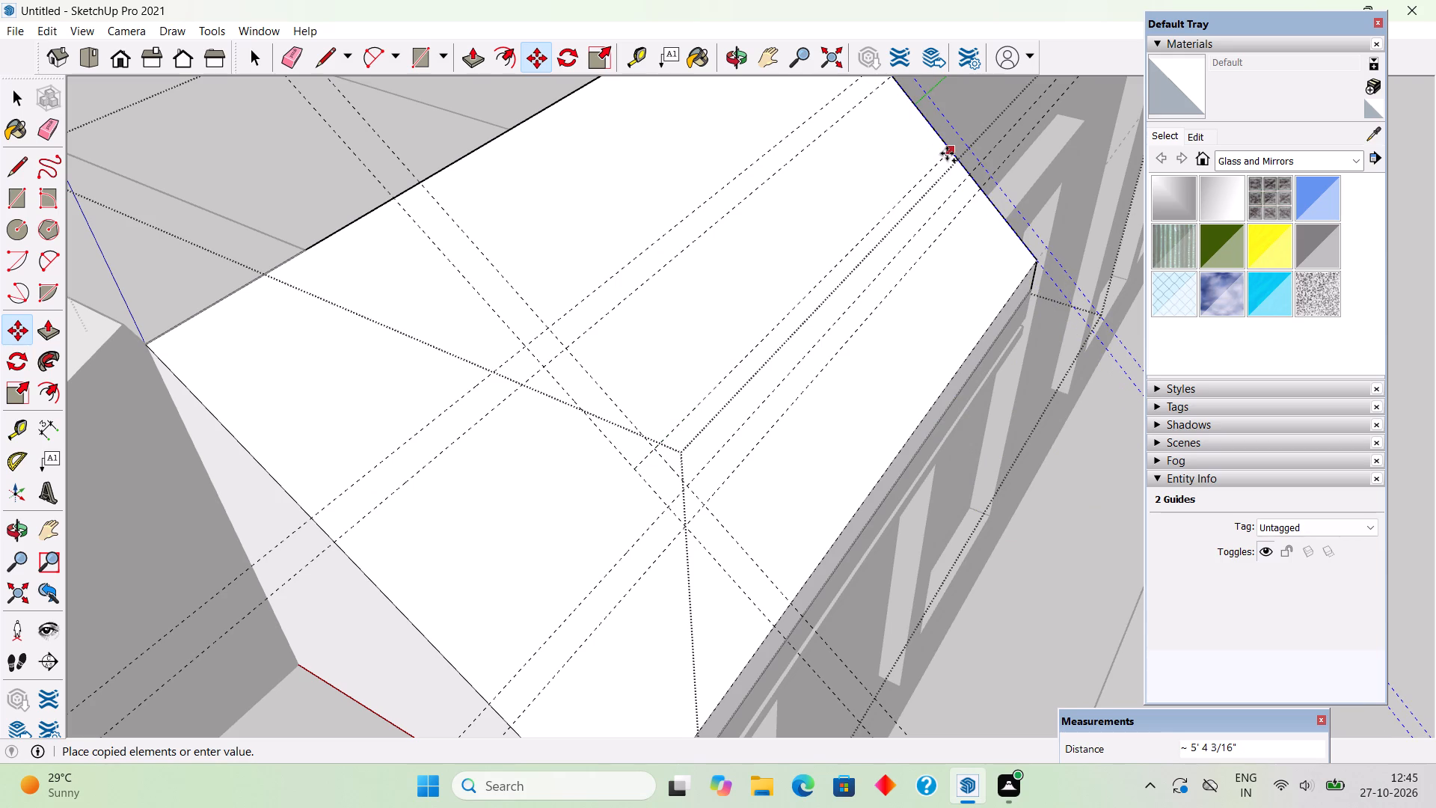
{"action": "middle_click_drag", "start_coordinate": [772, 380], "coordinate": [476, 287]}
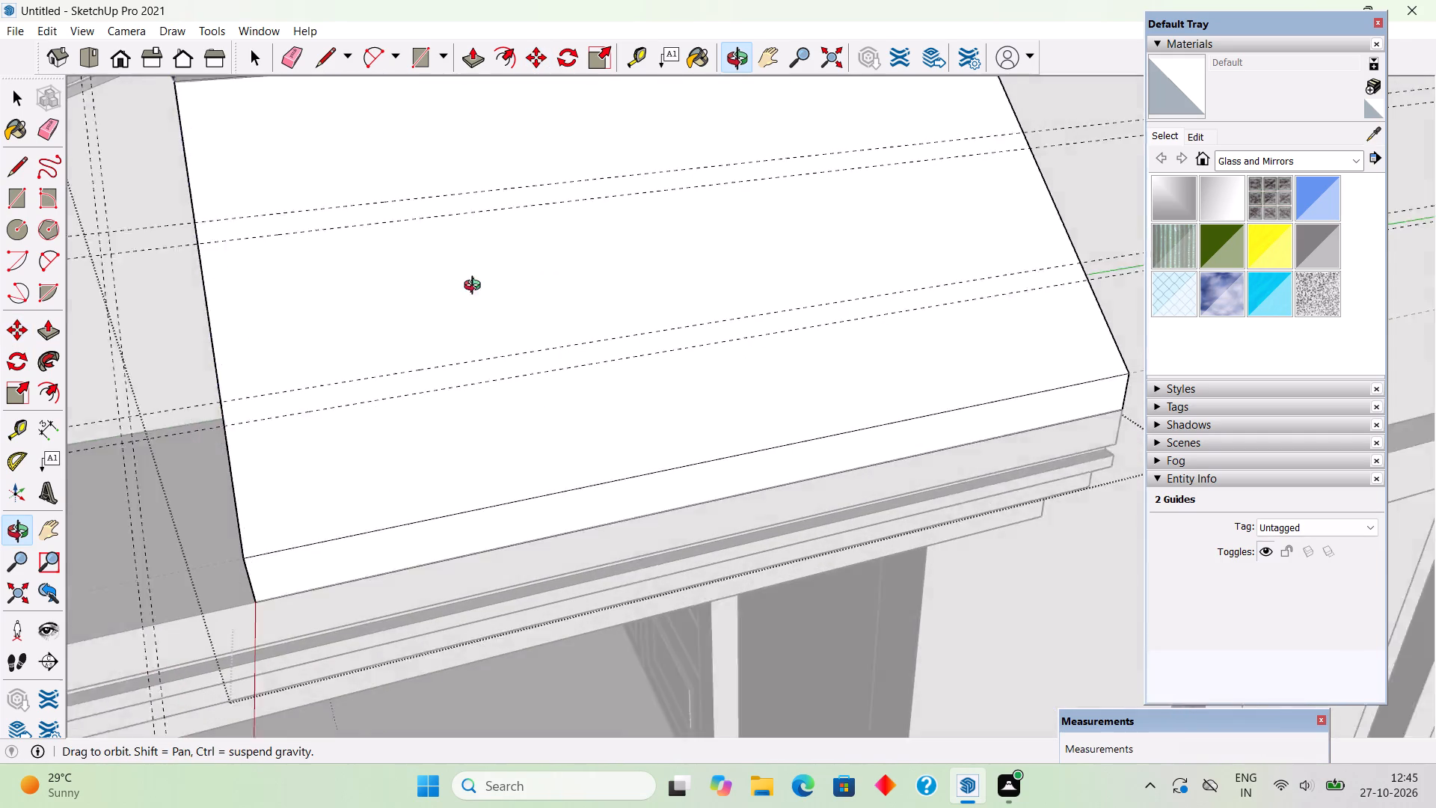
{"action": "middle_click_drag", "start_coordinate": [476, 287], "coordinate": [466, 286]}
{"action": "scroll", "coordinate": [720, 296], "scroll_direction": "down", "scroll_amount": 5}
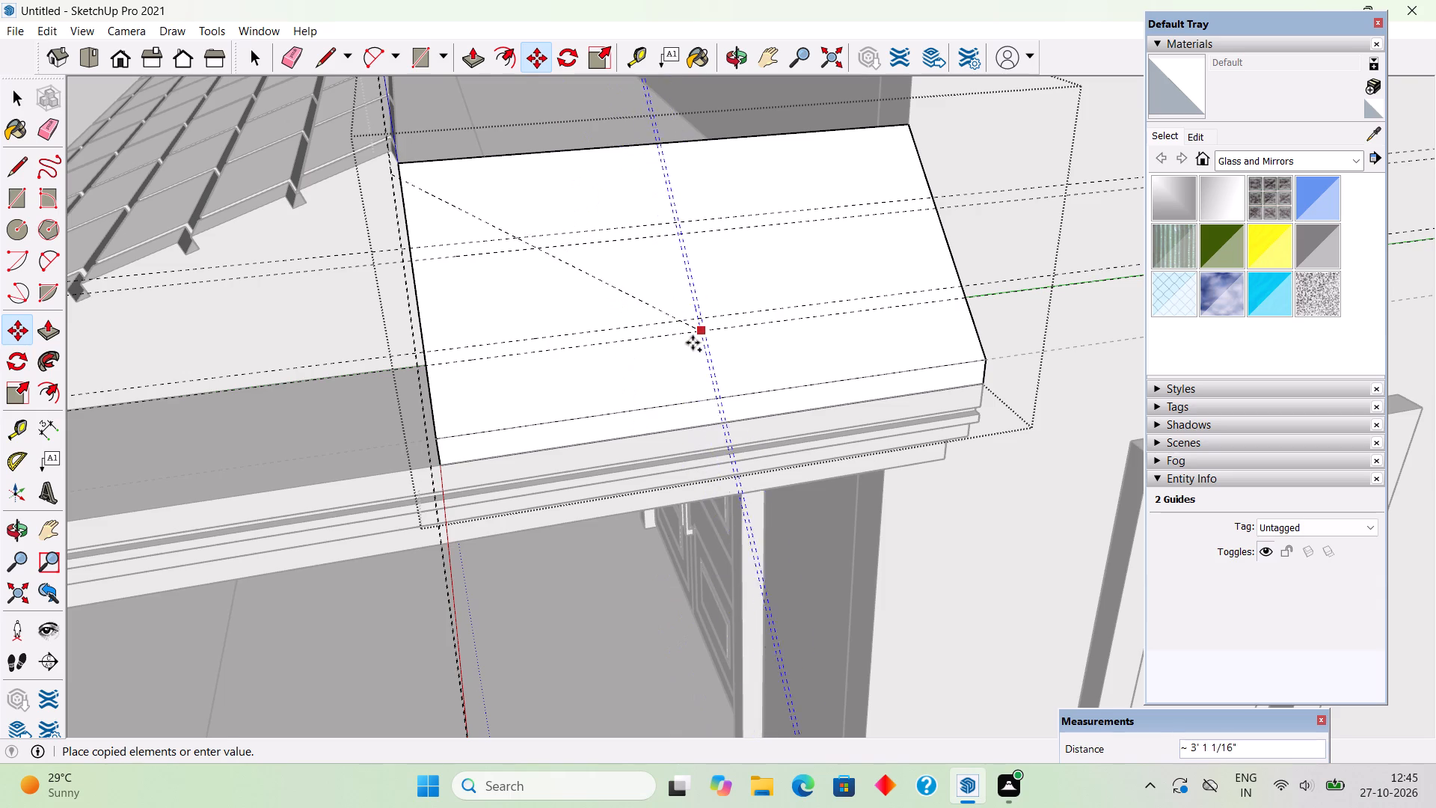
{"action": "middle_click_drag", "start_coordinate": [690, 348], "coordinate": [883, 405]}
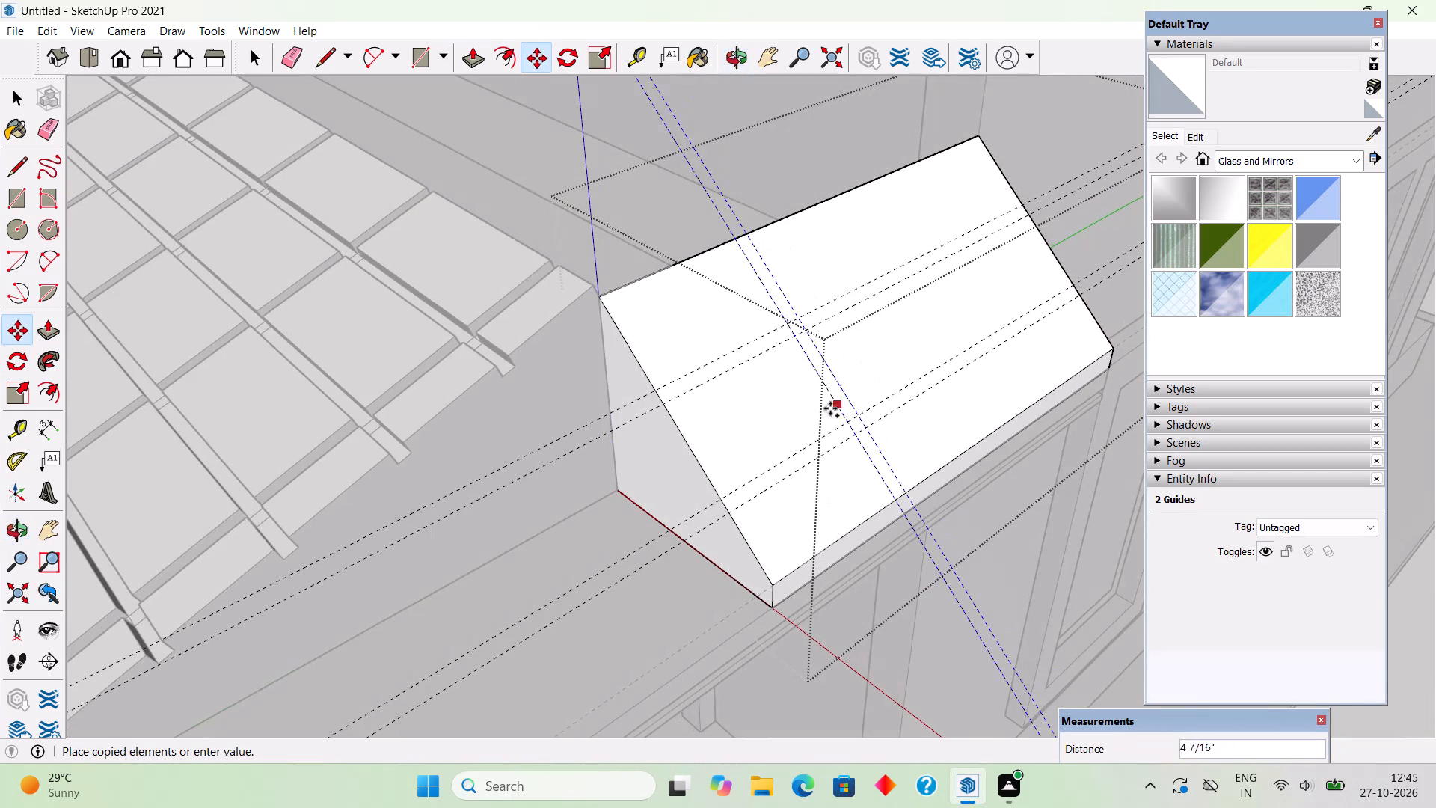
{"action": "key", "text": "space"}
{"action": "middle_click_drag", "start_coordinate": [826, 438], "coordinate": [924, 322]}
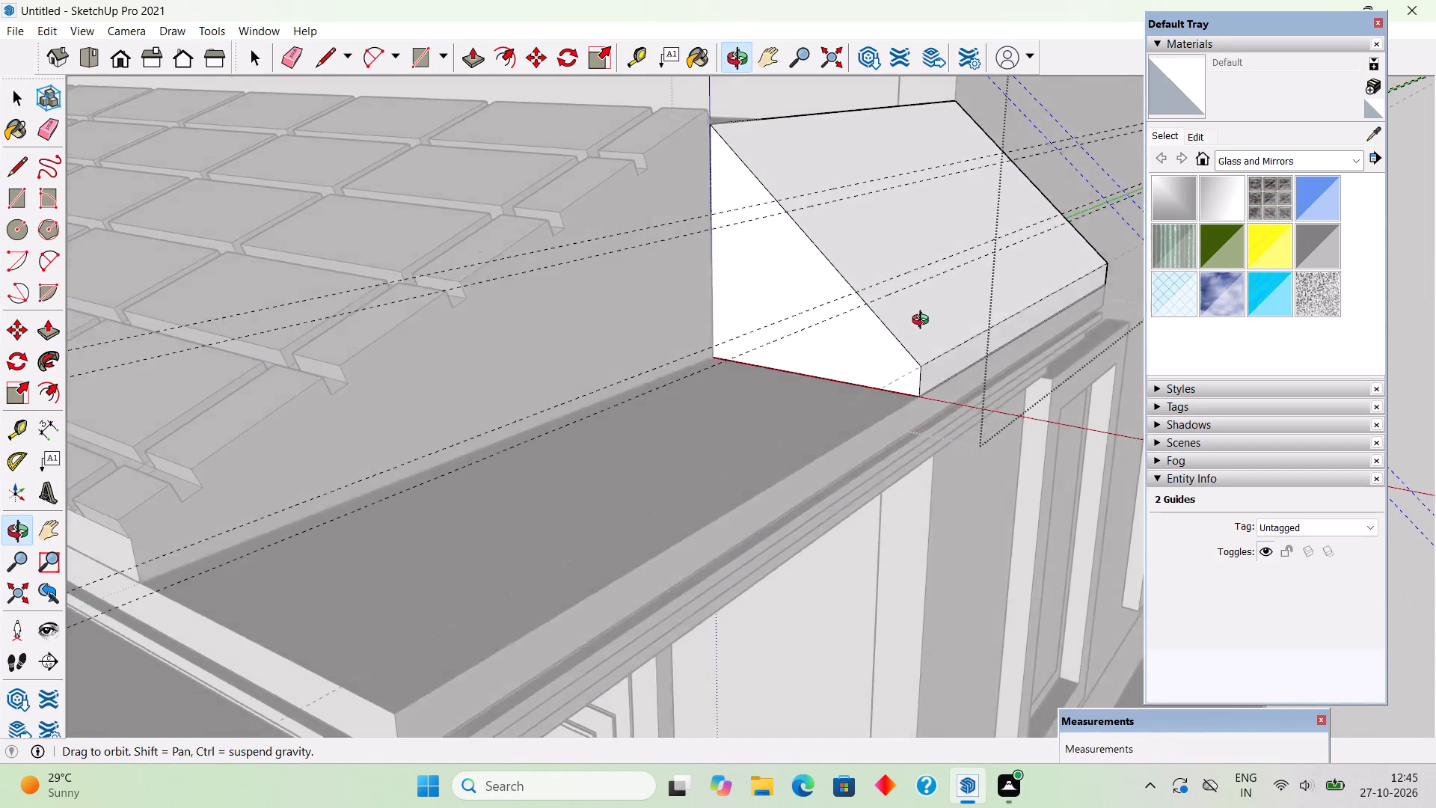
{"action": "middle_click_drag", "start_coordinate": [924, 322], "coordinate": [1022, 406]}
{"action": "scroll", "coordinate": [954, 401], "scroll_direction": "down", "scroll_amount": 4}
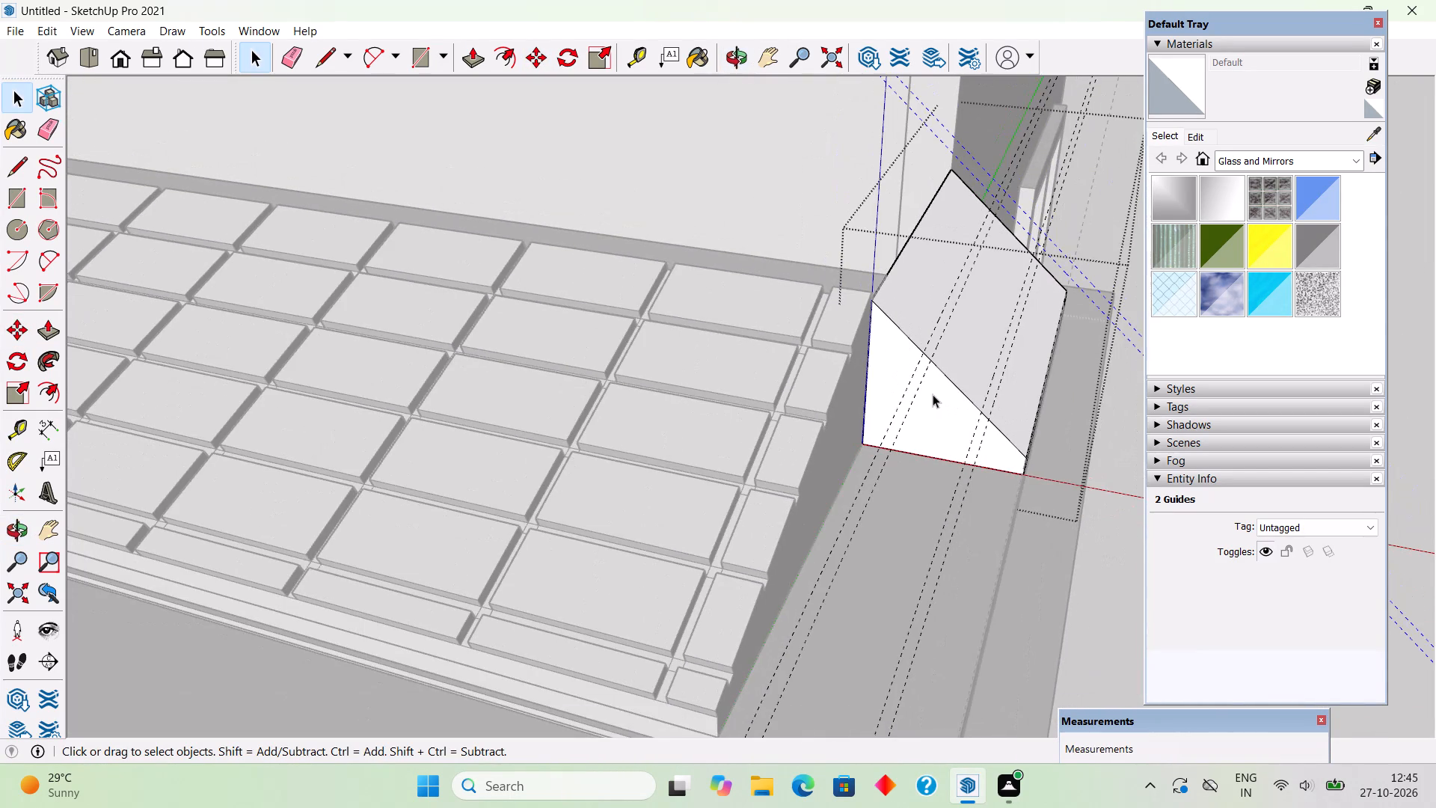
Undo the last two guides placed across the wedge's slope, 2' in from its front edge.
{"action": "key", "text": "ctrl+z"}
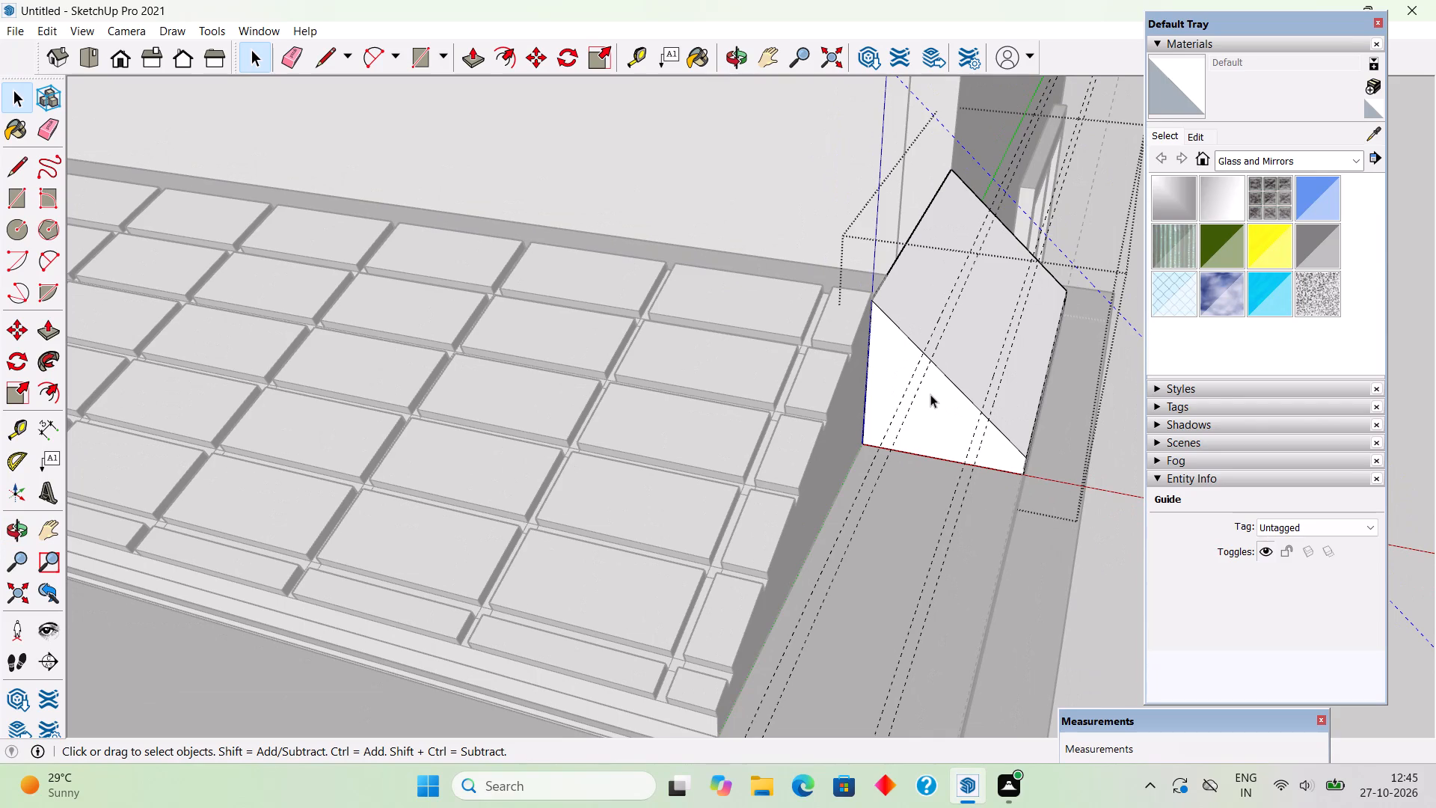
{"action": "key", "text": "ctrl+z"}
{"action": "key", "text": "space"}
Draw two 1 1/2" by 5' rectangles on the slope, one between each pair of lengthwise guides.
{"action": "scroll", "coordinate": [876, 378], "scroll_direction": "down", "scroll_amount": 6}
{"action": "scroll", "coordinate": [987, 377], "scroll_direction": "up", "scroll_amount": 1}
{"action": "middle_click_drag", "start_coordinate": [981, 349], "coordinate": [972, 204]}
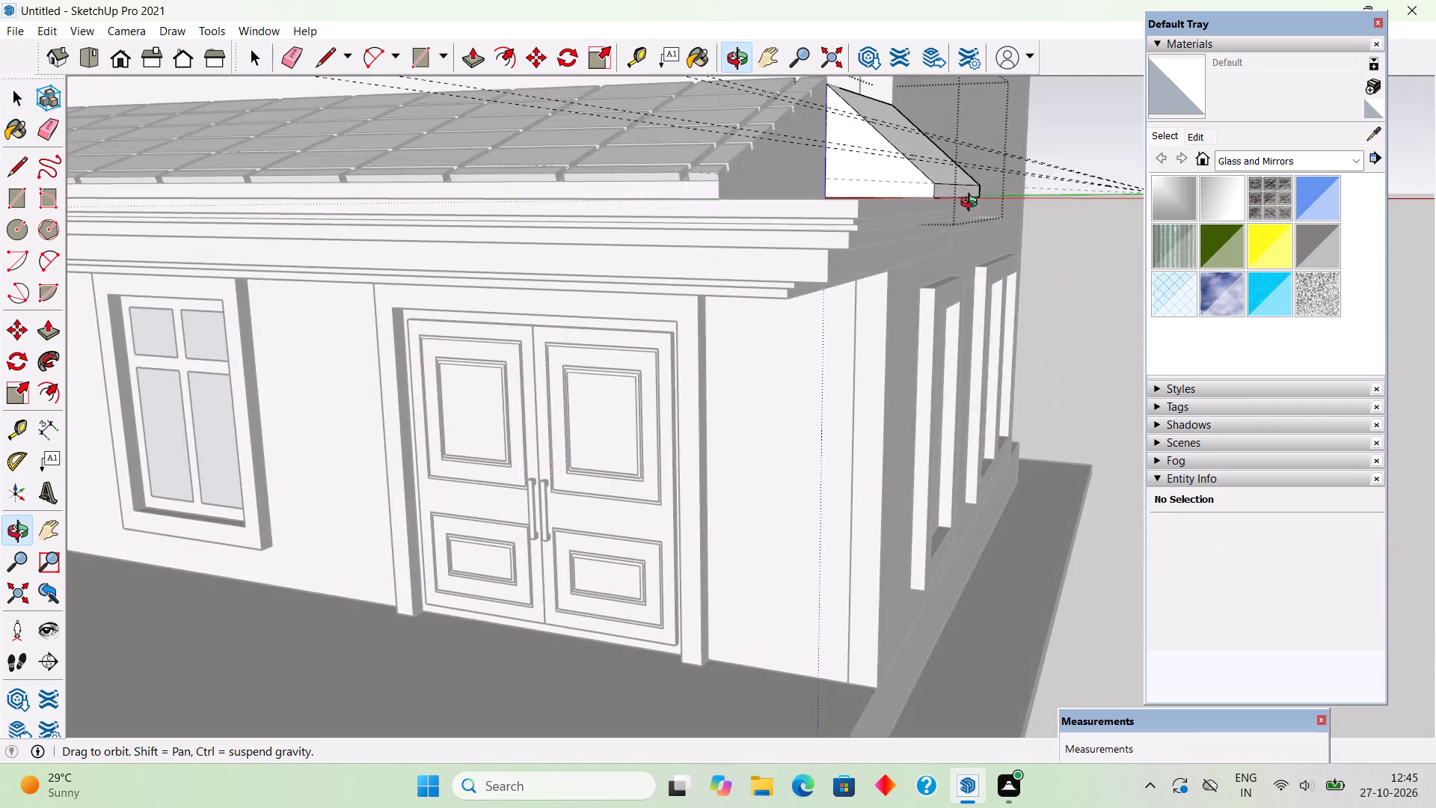
{"action": "middle_click_drag", "start_coordinate": [972, 204], "coordinate": [844, 290]}
{"action": "scroll", "coordinate": [622, 317], "scroll_direction": "up", "scroll_amount": 7}
{"action": "middle_click_drag", "start_coordinate": [828, 278], "coordinate": [944, 209]}
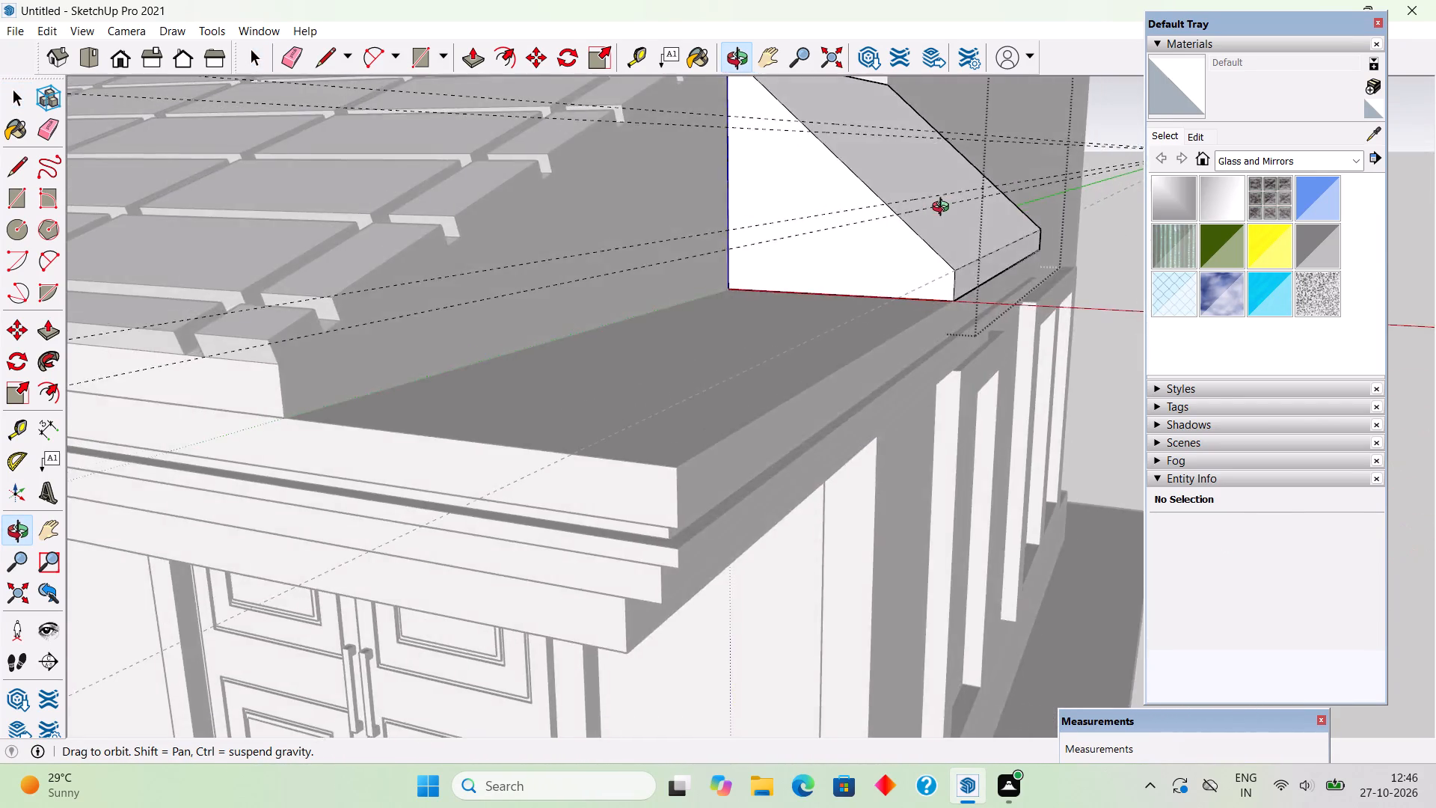
{"action": "middle_click_drag", "start_coordinate": [944, 209], "coordinate": [481, 350]}
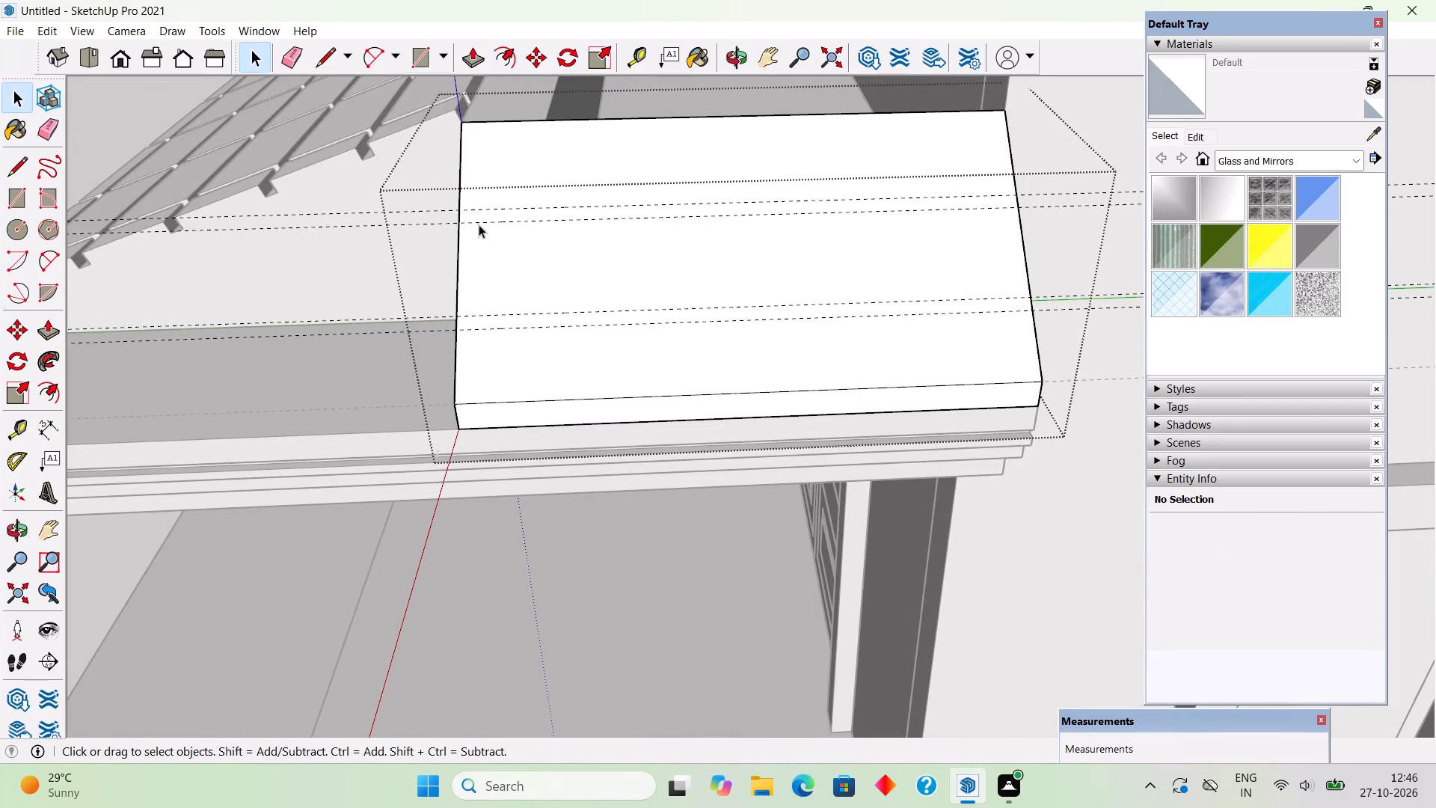
{"action": "key", "text": "r"}
{"action": "left_click", "coordinate": [466, 206]}
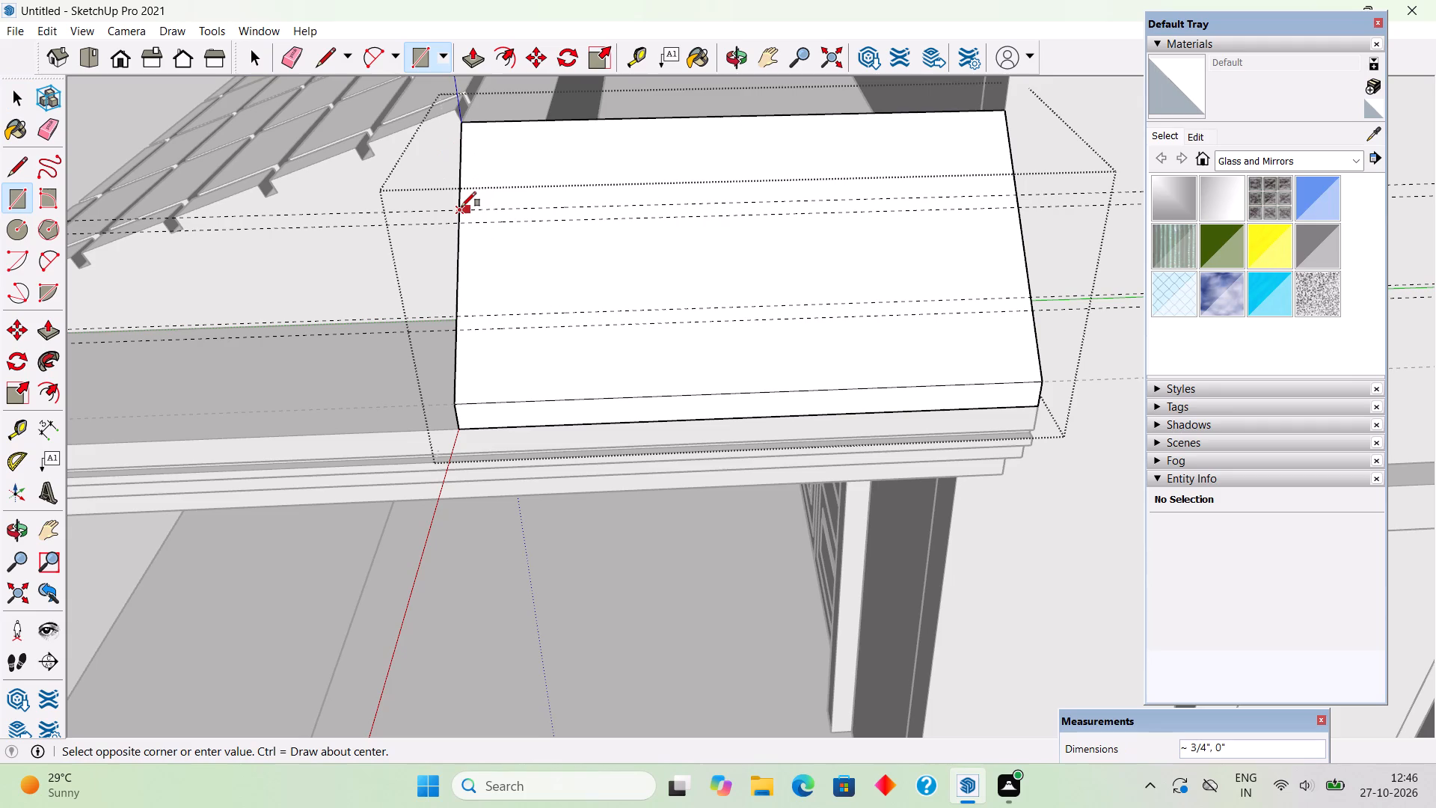
{"action": "left_click", "coordinate": [461, 206]}
{"action": "key", "text": "r"}
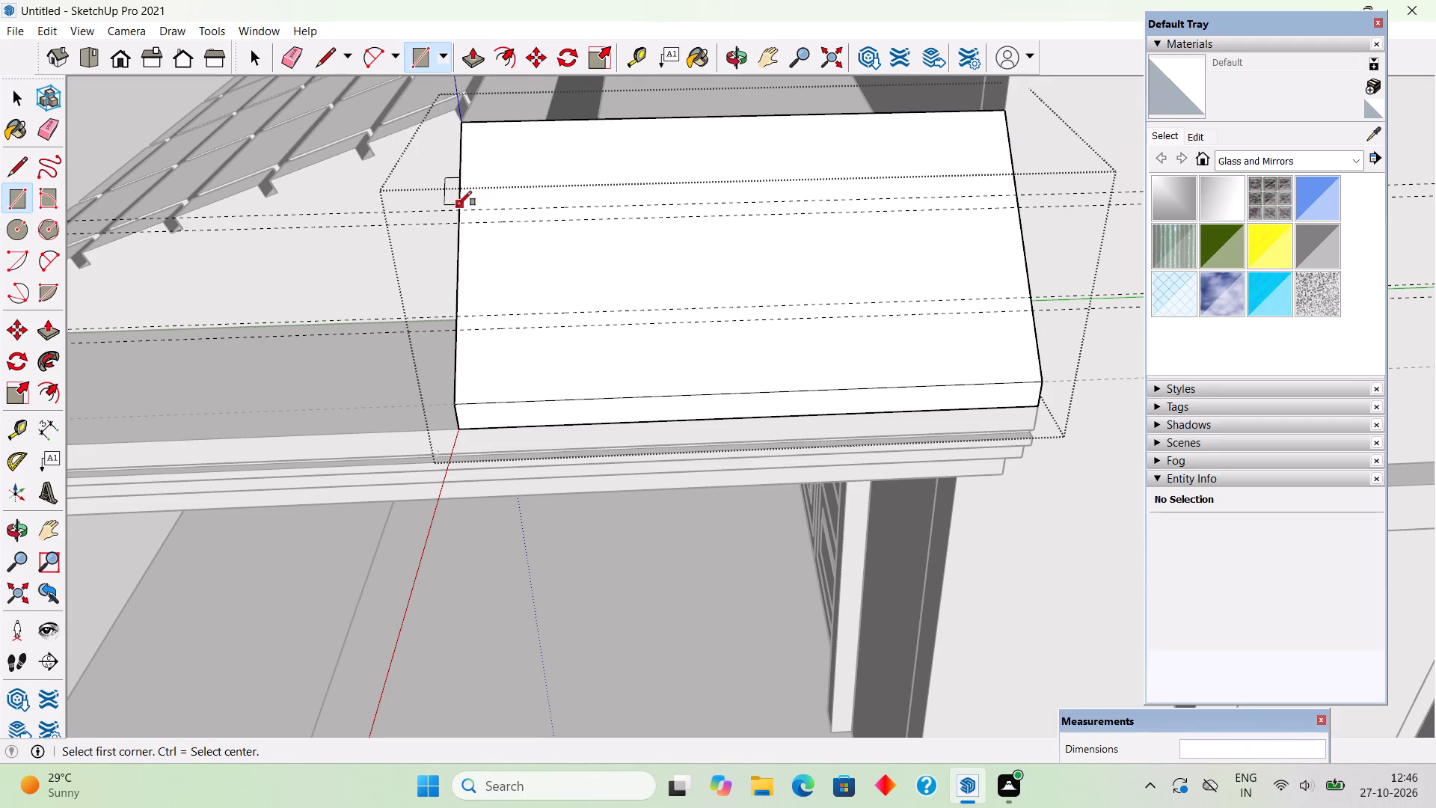
{"action": "left_click", "coordinate": [457, 206]}
{"action": "left_click", "coordinate": [1019, 207]}
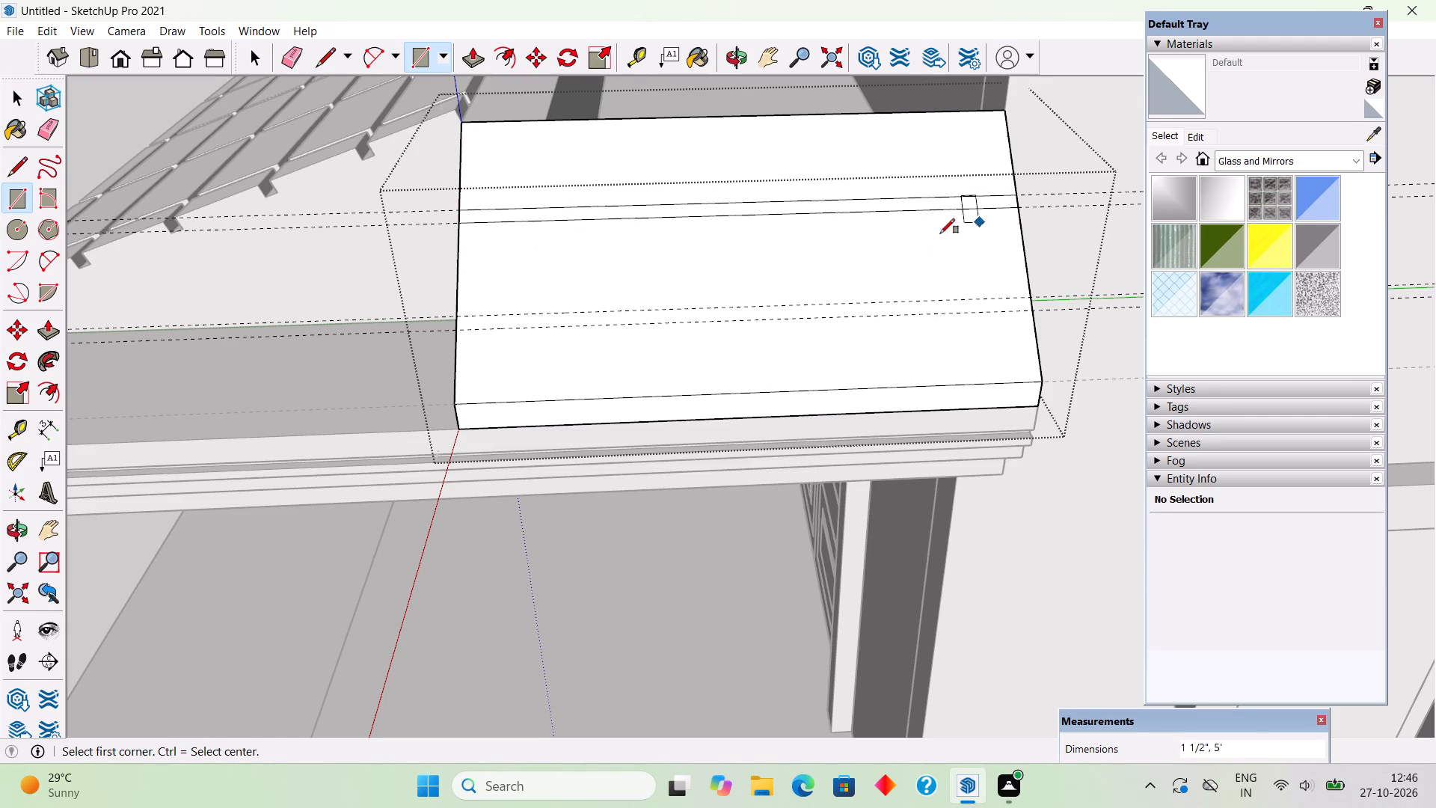
{"action": "left_click", "coordinate": [461, 313]}
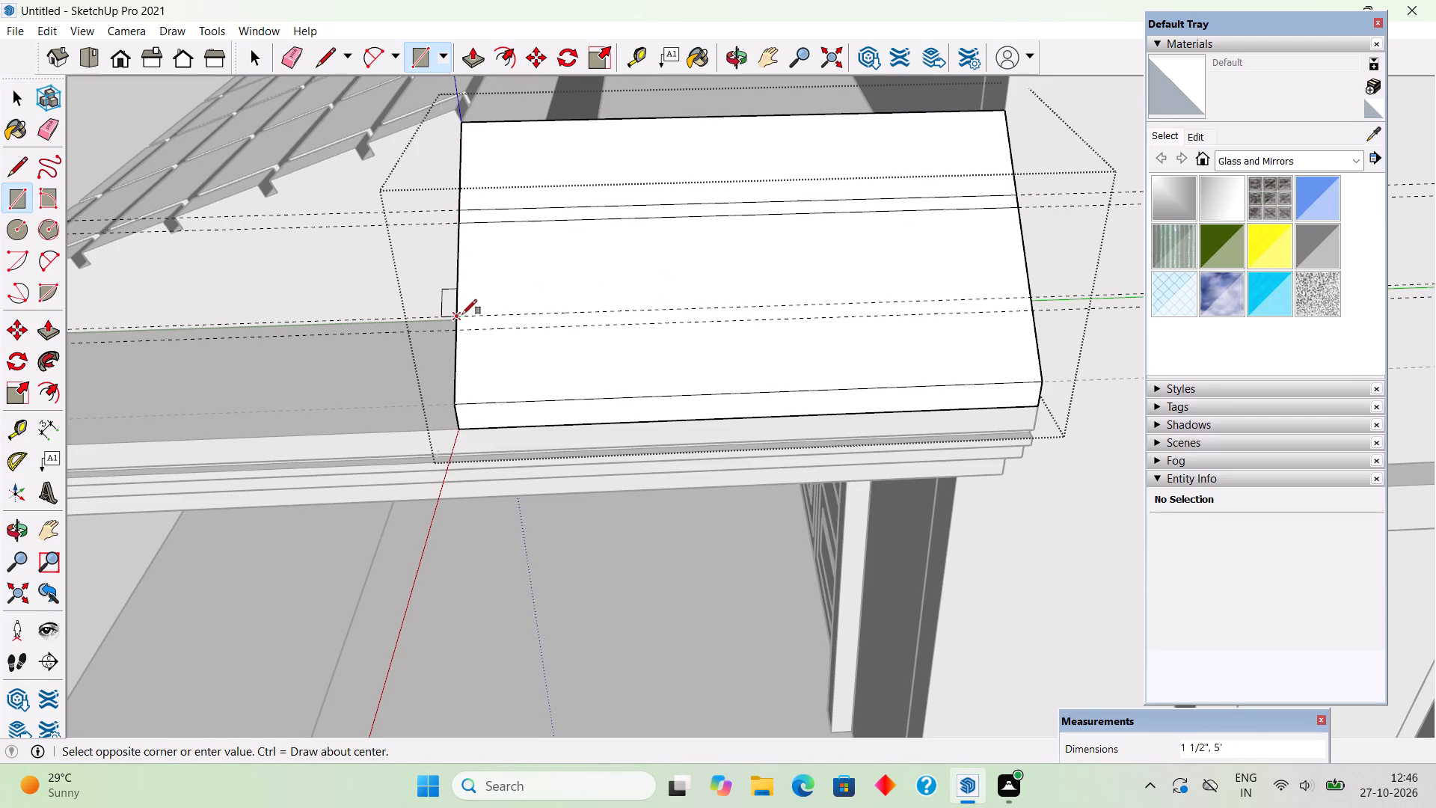
{"action": "left_click", "coordinate": [1035, 308]}
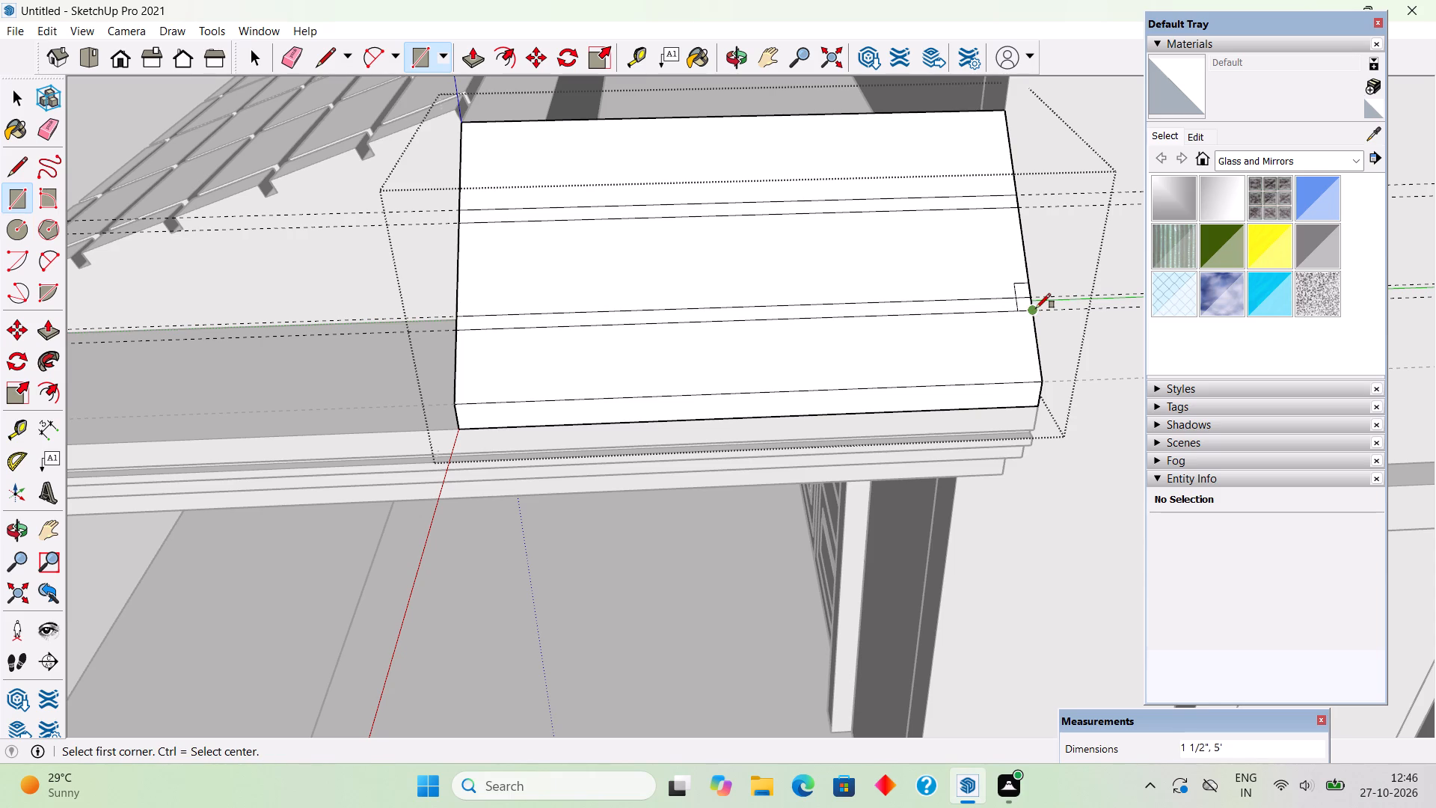
{"action": "key", "text": "space"}
Place a guide on the slope 2' in from its front edge and another 1.5" back toward that edge.
{"action": "type", "text": "t"}
{"action": "left_click", "coordinate": [452, 296]}
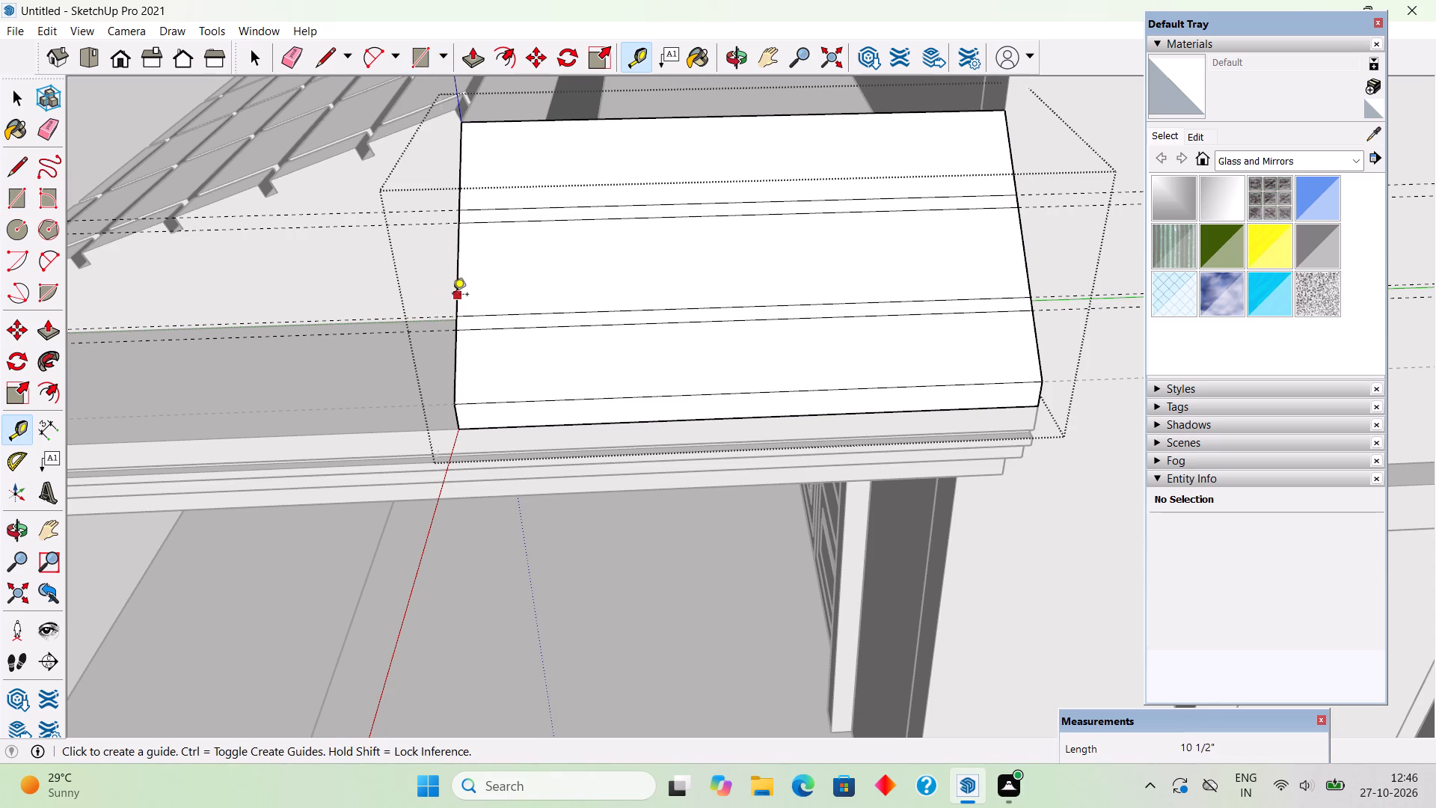
{"action": "middle_click_drag", "start_coordinate": [544, 310], "coordinate": [699, 189]}
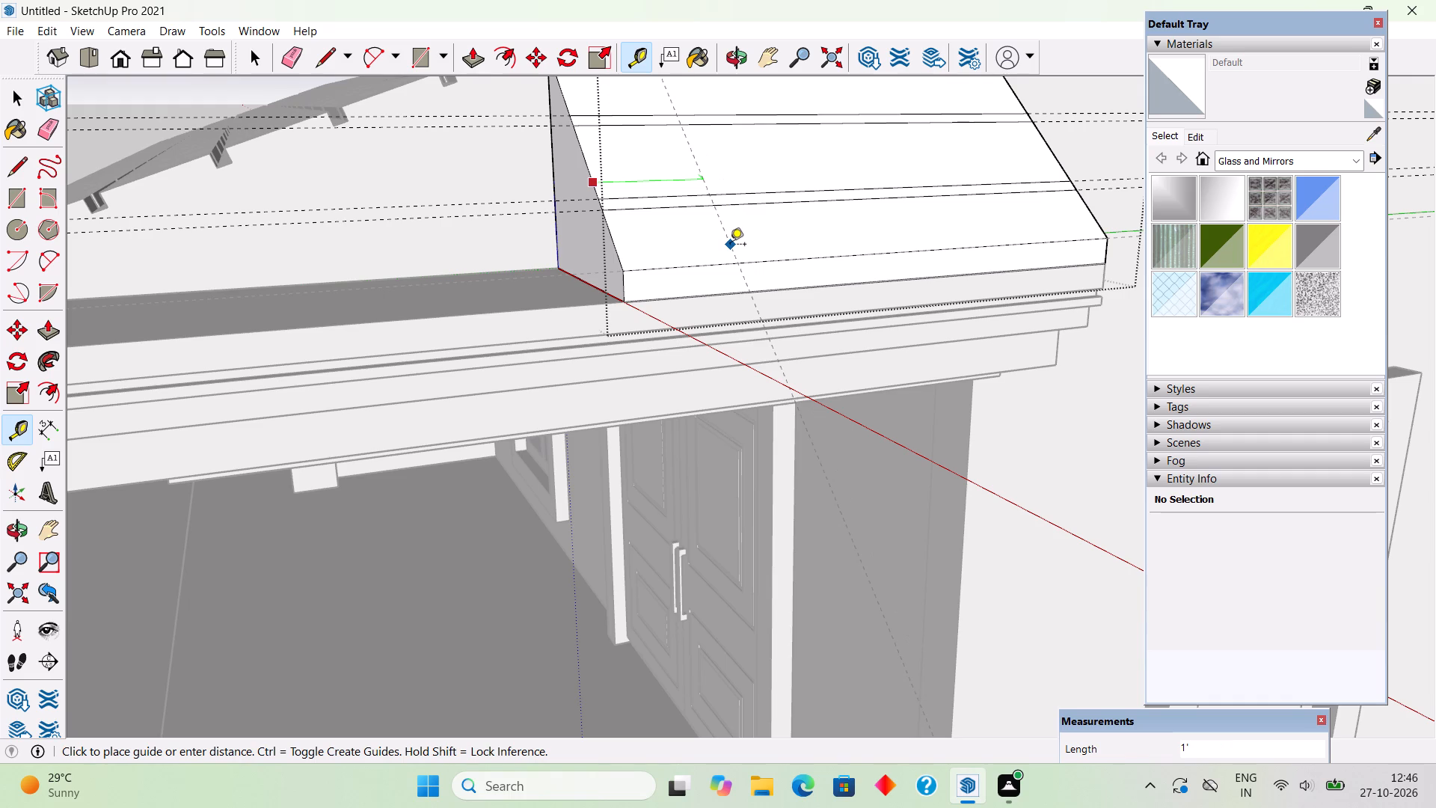
{"action": "type", "text": "2'"}
{"action": "key", "text": "Return"}
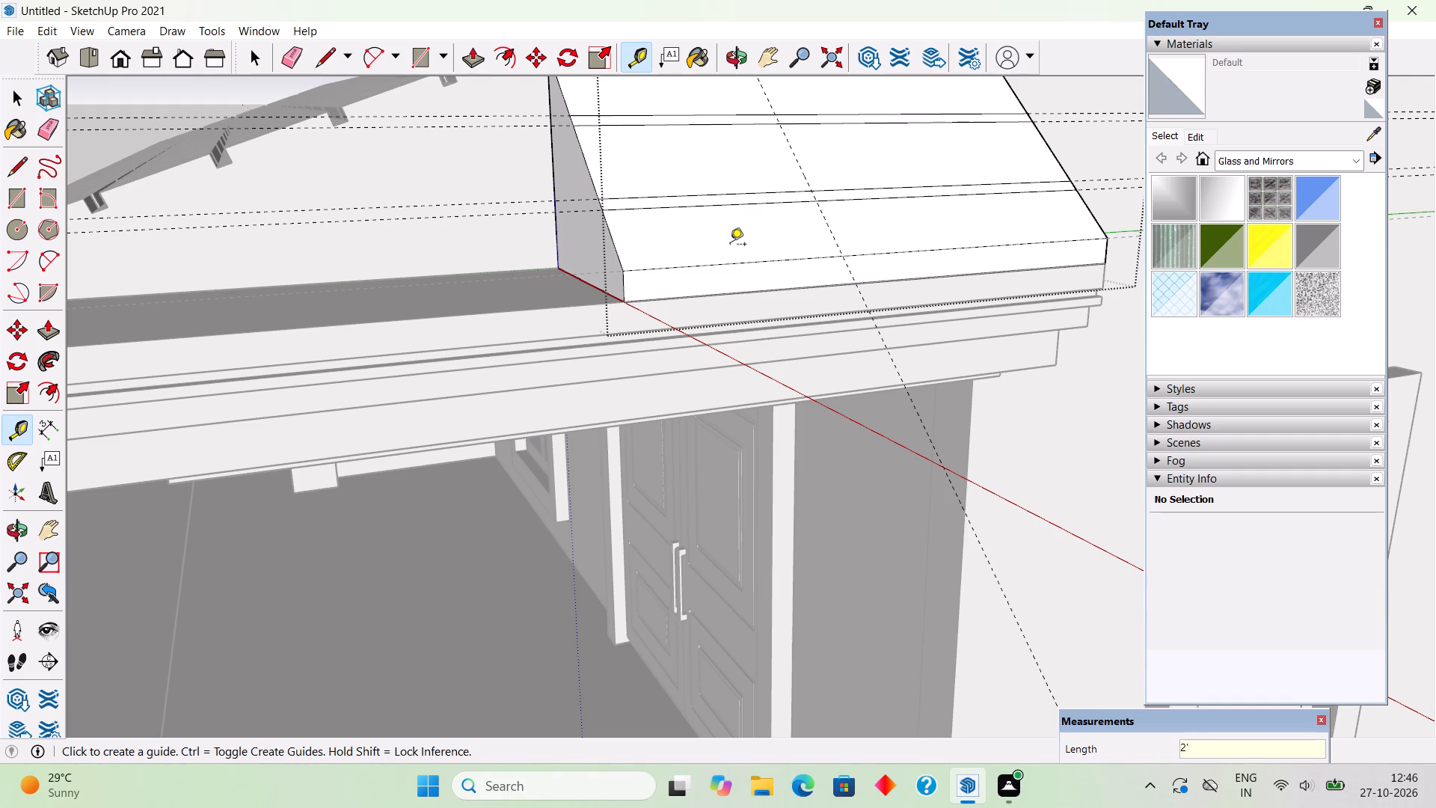
{"action": "left_click", "coordinate": [834, 232]}
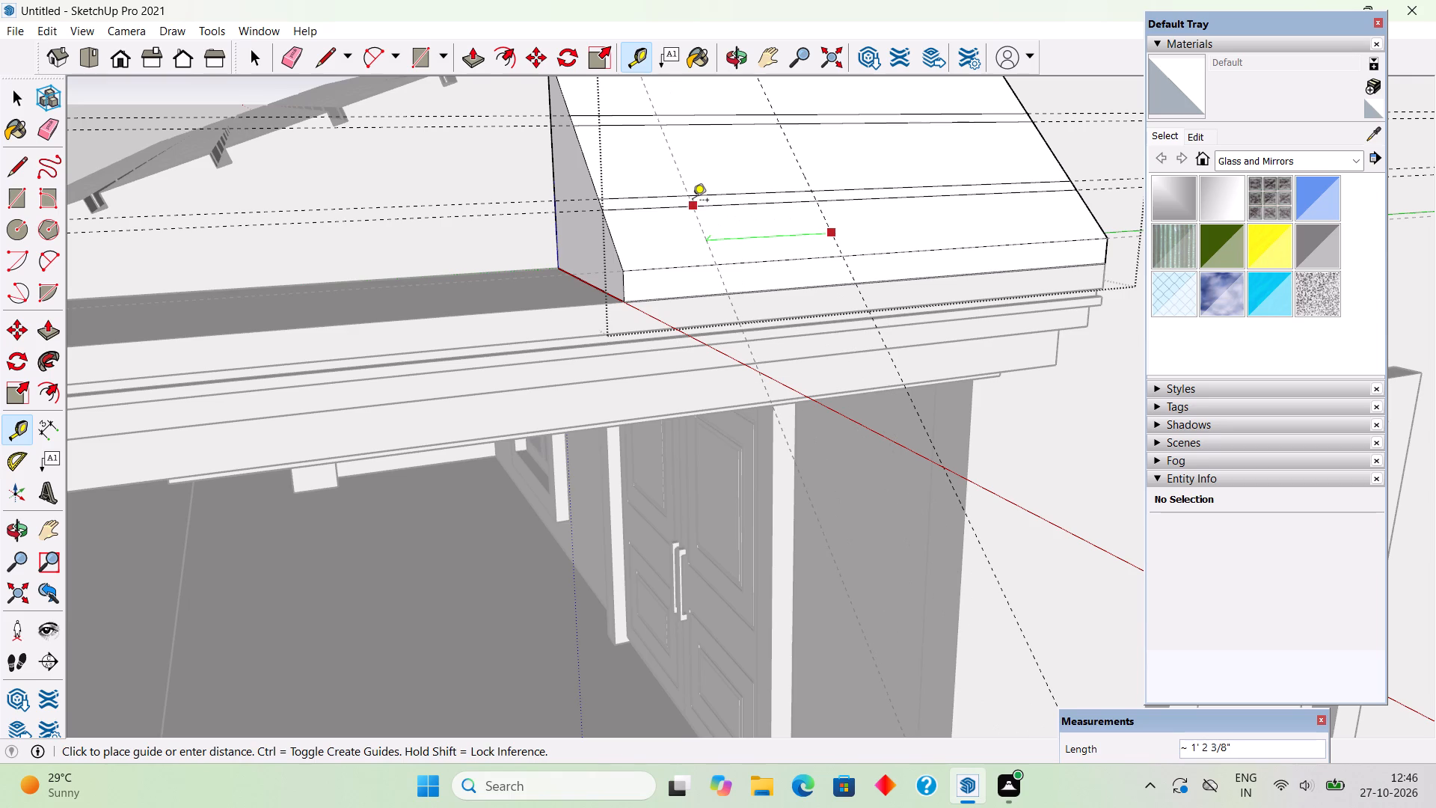
{"action": "type", "text": "1.5\""}
{"action": "key", "text": "Return"}
{"action": "key", "text": "space"}
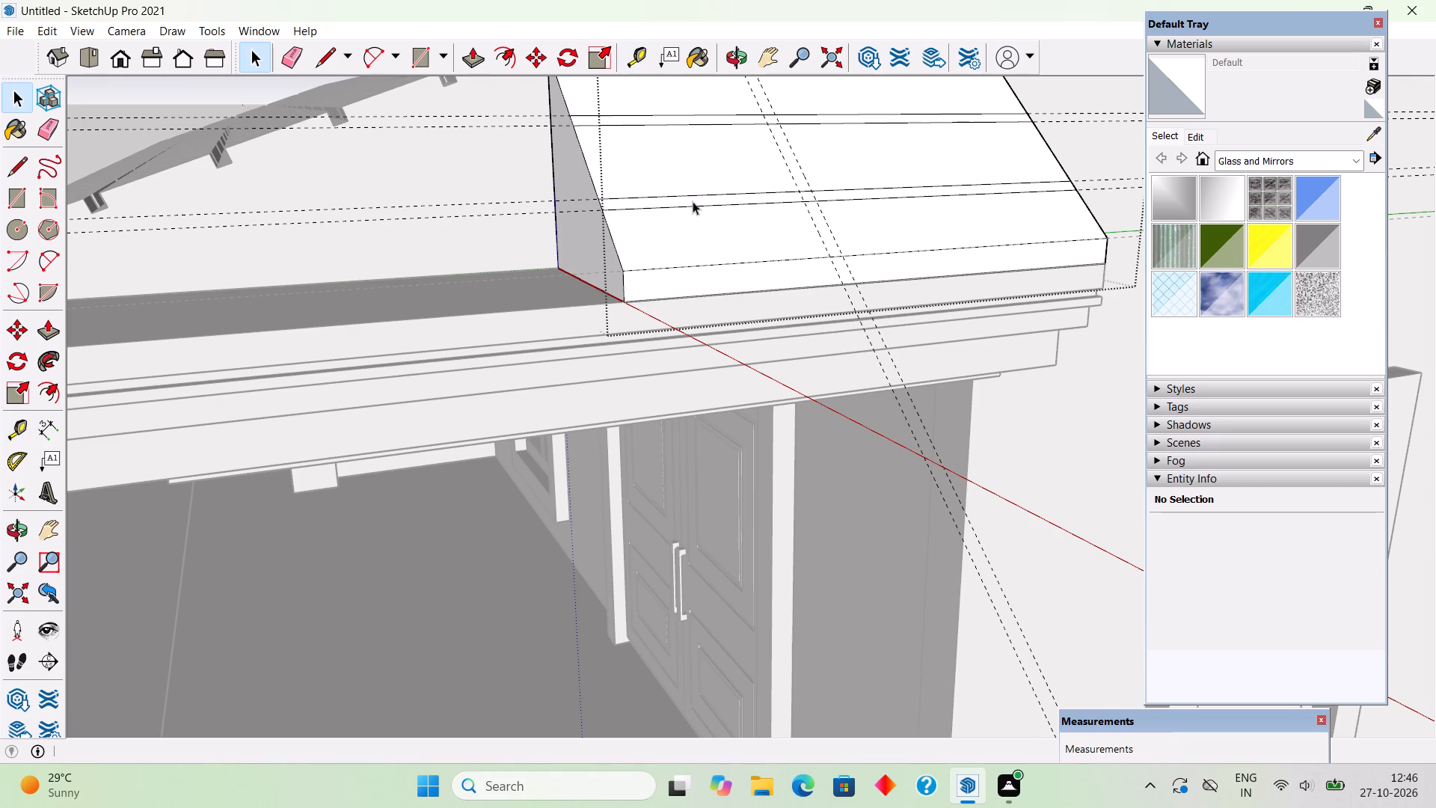
Copy the pair of guides running down the slope 2' farther away from the front edge.
{"action": "left_click", "coordinate": [818, 230], "text": "ctrl"}
{"action": "left_click", "coordinate": [830, 226], "text": "ctrl"}
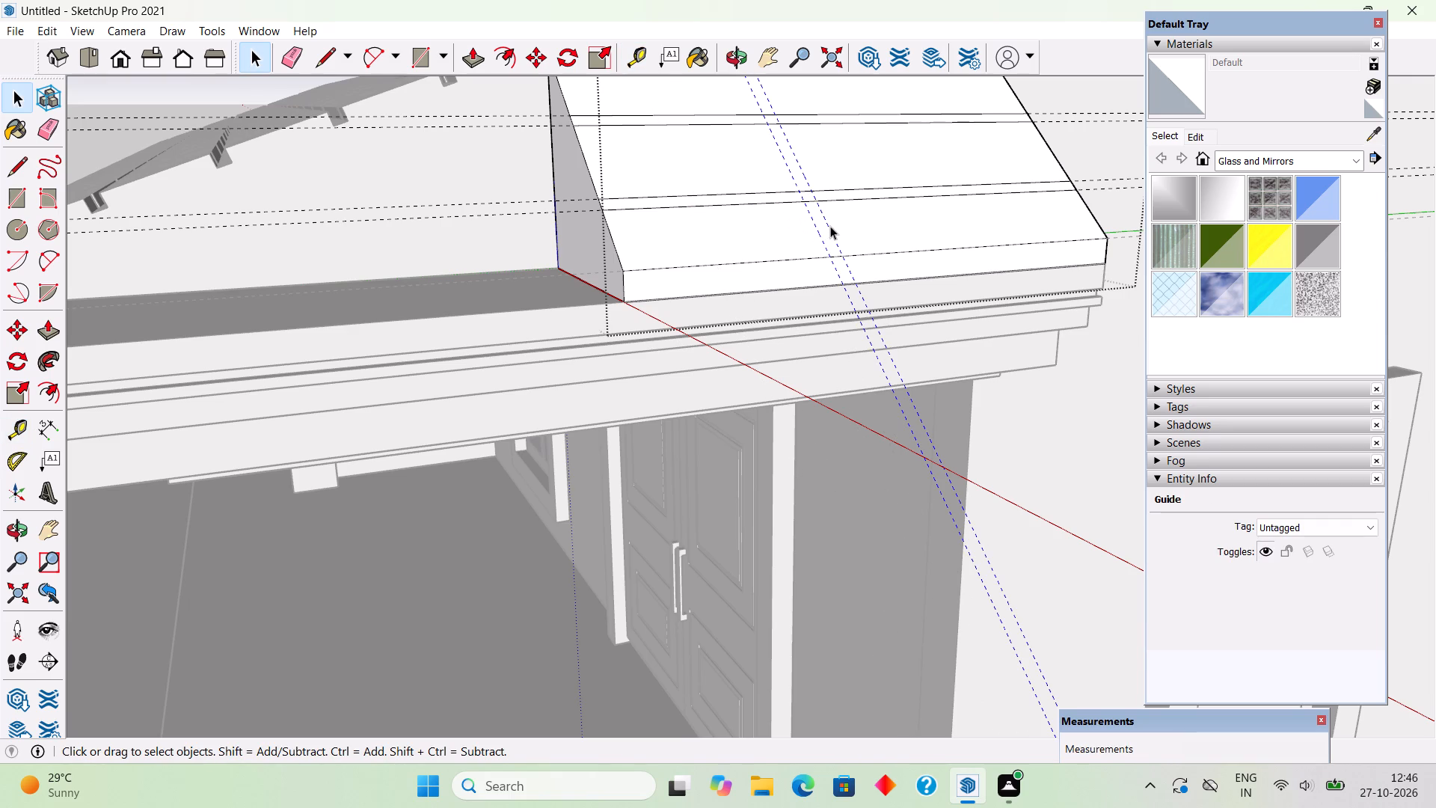
{"action": "key", "text": "m"}
{"action": "left_click", "coordinate": [830, 226]}
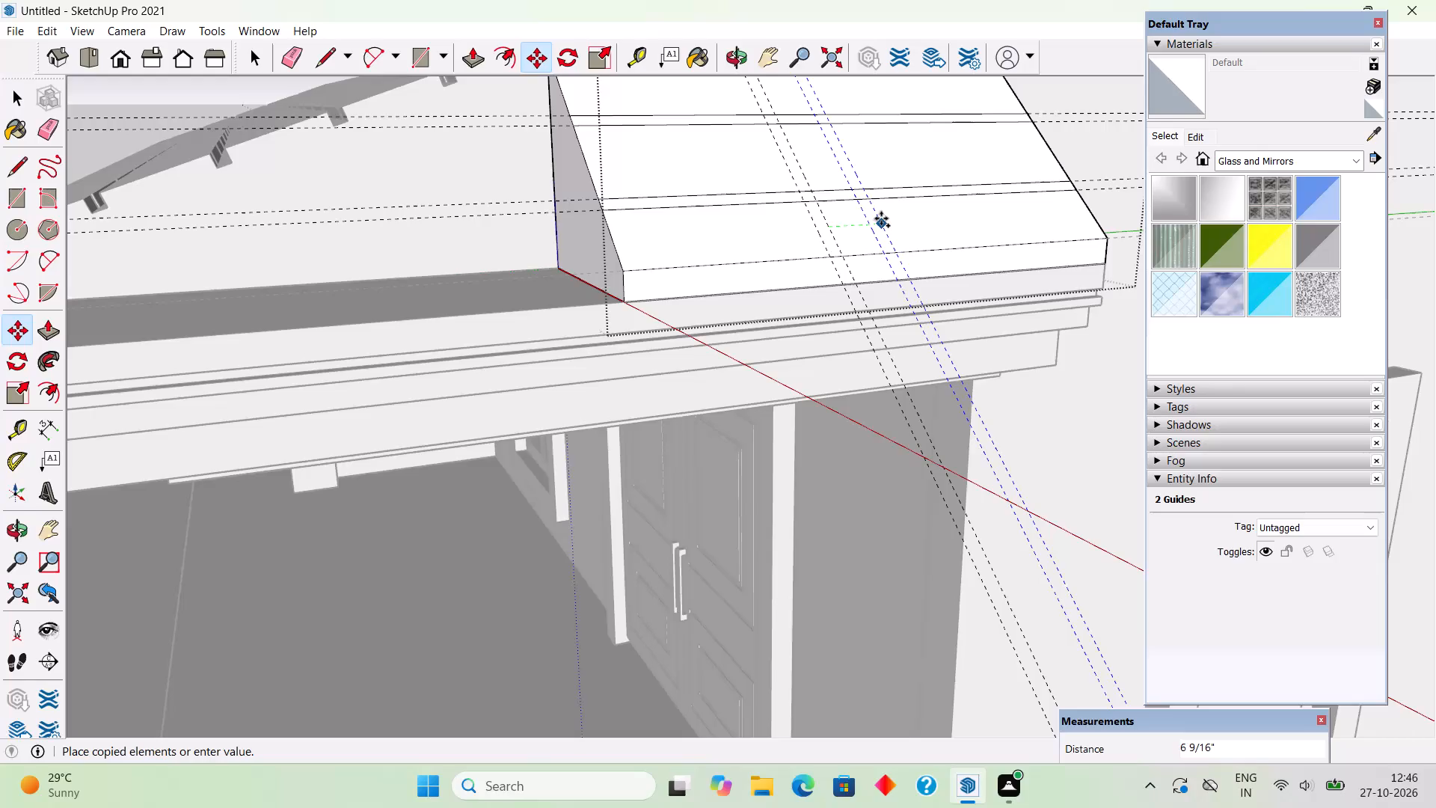
{"action": "type", "text": "2'"}
{"action": "key", "text": "Return"}
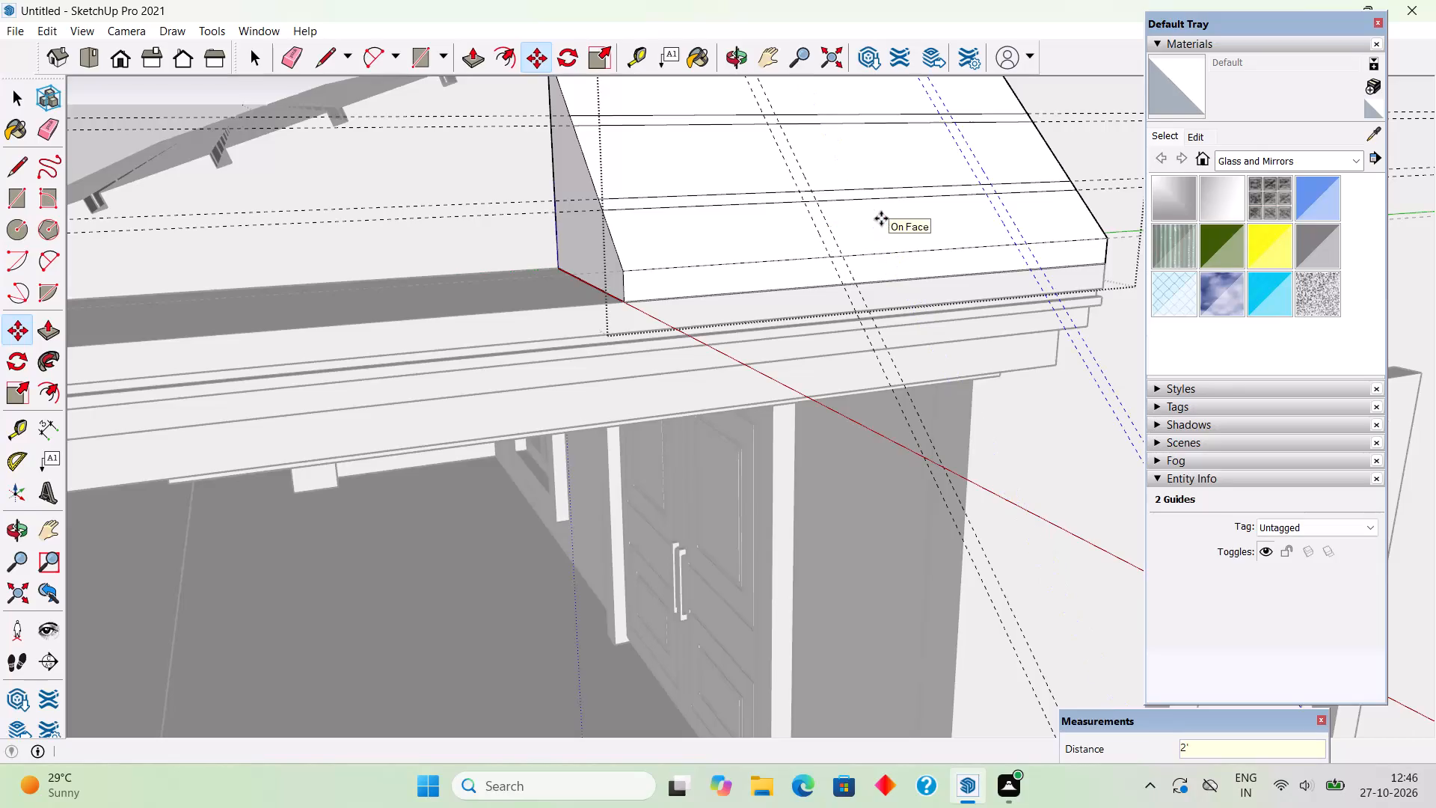
{"action": "key", "text": "space"}
Draw two 1 1/2" by about 2' 7 7/8" rectangles down the slope, one between each pair of crosswise guides.
{"action": "scroll", "coordinate": [881, 218], "scroll_direction": "down", "scroll_amount": 6}
{"action": "middle_click_drag", "start_coordinate": [832, 279], "coordinate": [797, 417]}
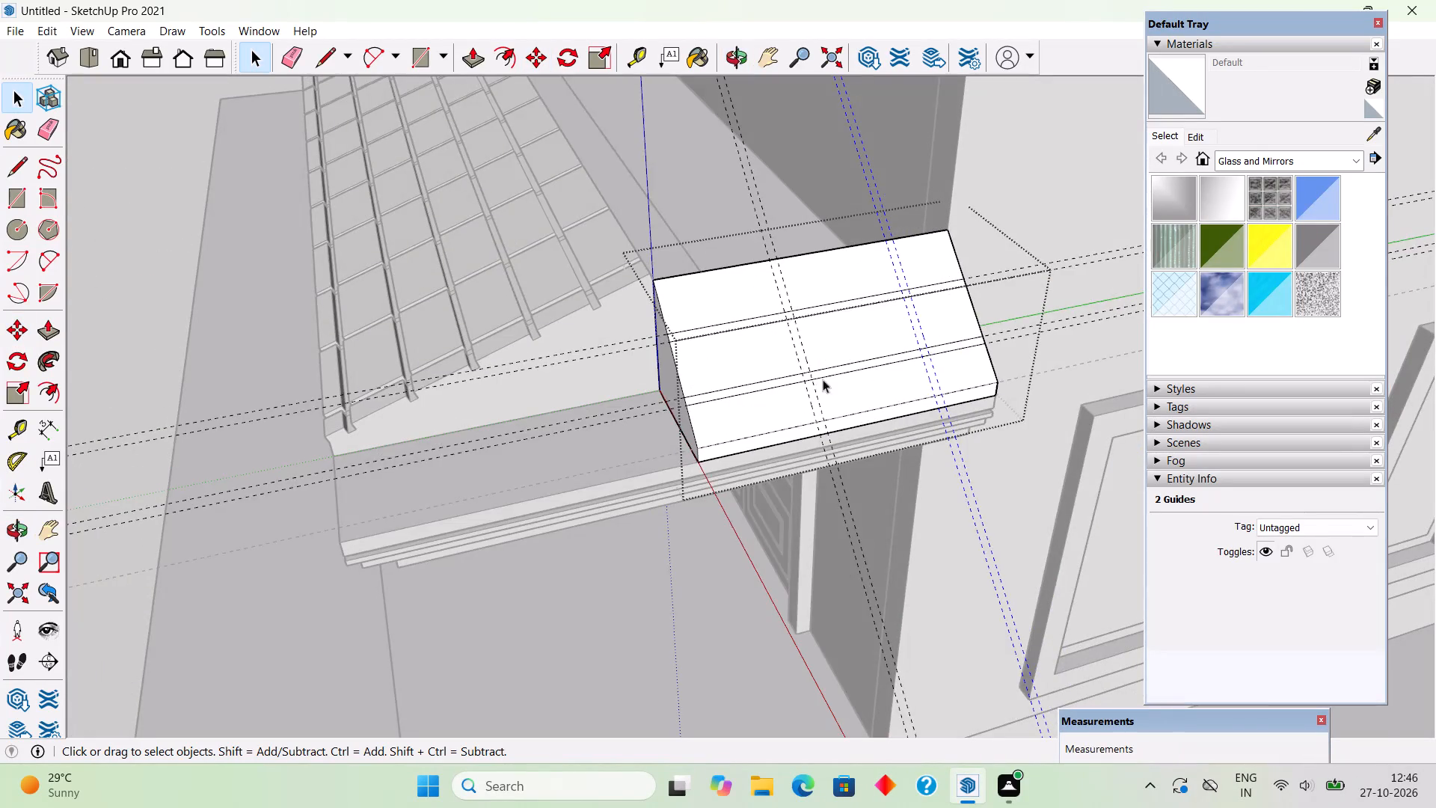
{"action": "scroll", "coordinate": [844, 283], "scroll_direction": "up", "scroll_amount": 5}
{"action": "key", "text": "r"}
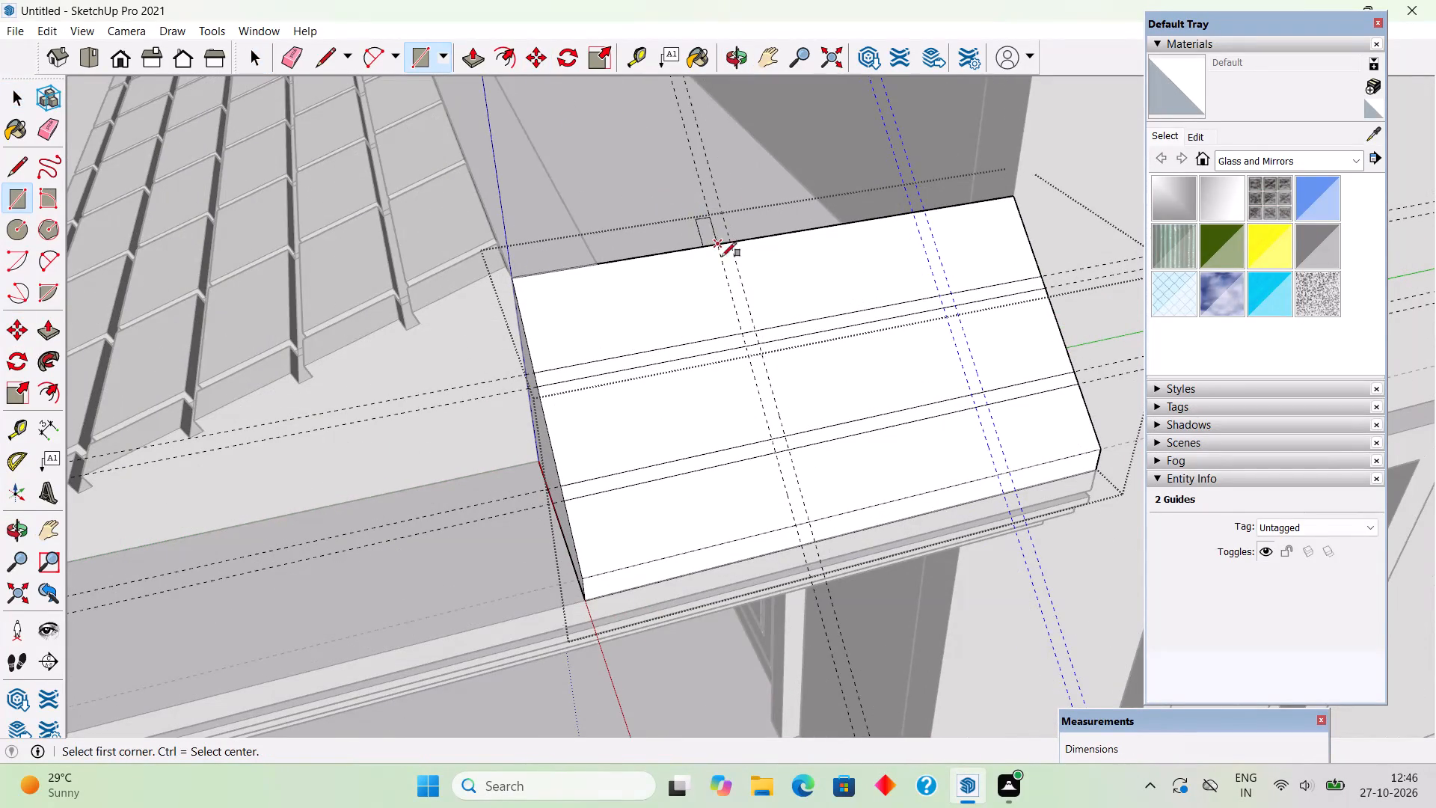
{"action": "left_click", "coordinate": [719, 244]}
{"action": "left_click", "coordinate": [809, 525]}
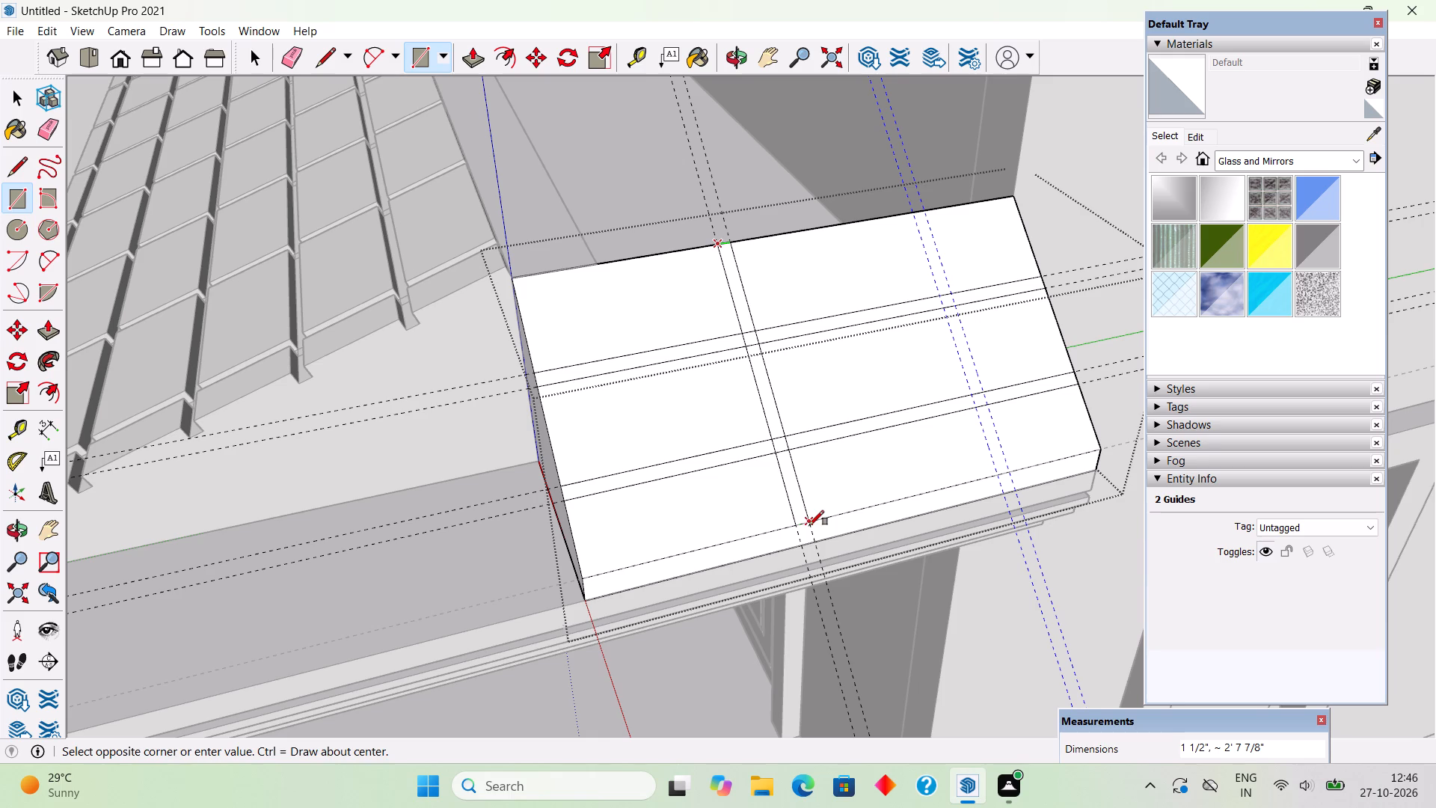
{"action": "left_click", "coordinate": [909, 215]}
{"action": "left_click", "coordinate": [1012, 471]}
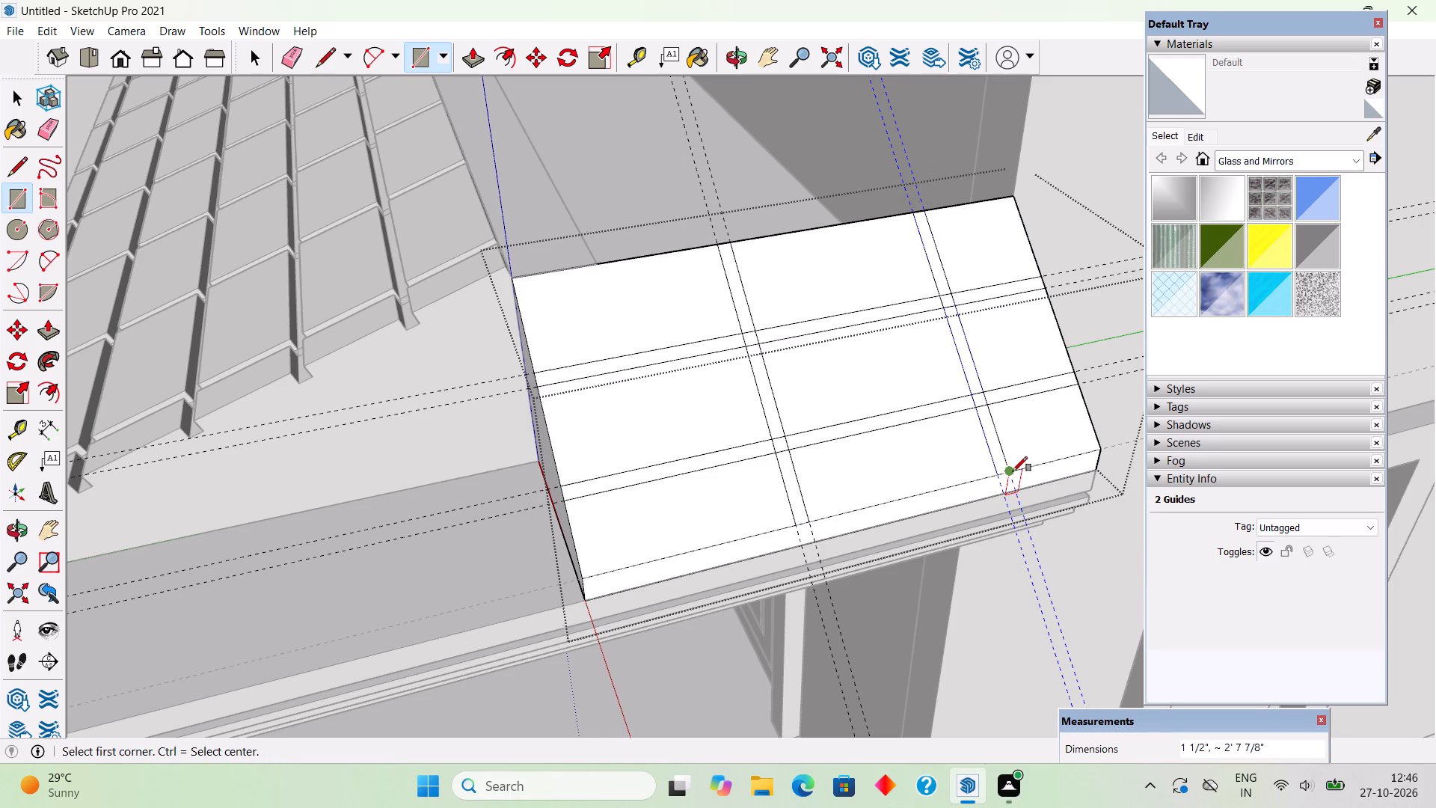
{"action": "key", "text": "space"}
Push/Pull all nine cells between the strips on the wedge's slope outward by 1.5".
{"action": "key", "text": "p"}
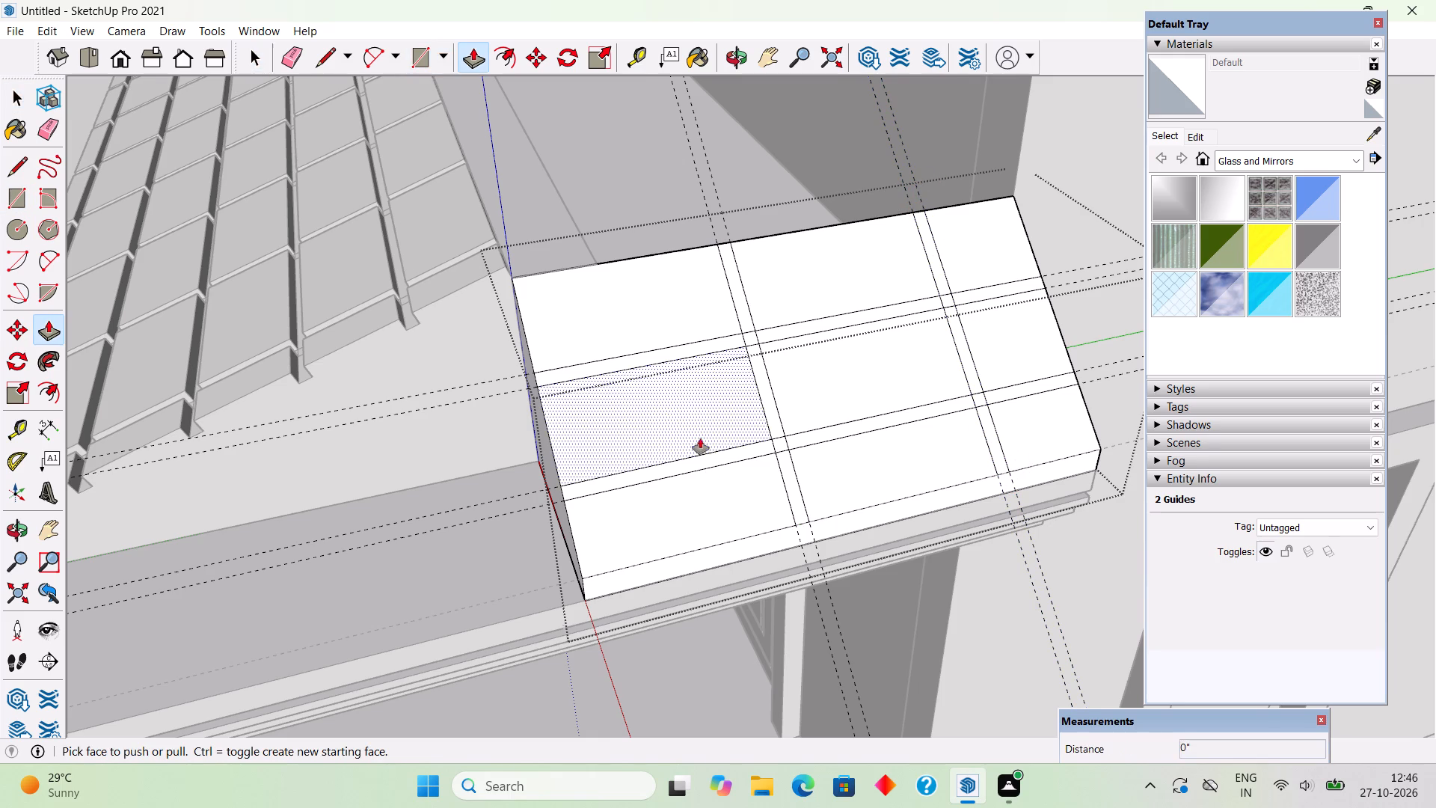
{"action": "left_click", "coordinate": [678, 311]}
{"action": "key", "text": "1"}
{"action": "type", "text": ".5\""}
{"action": "key", "text": "Return"}
{"action": "double_click", "coordinate": [808, 281]}
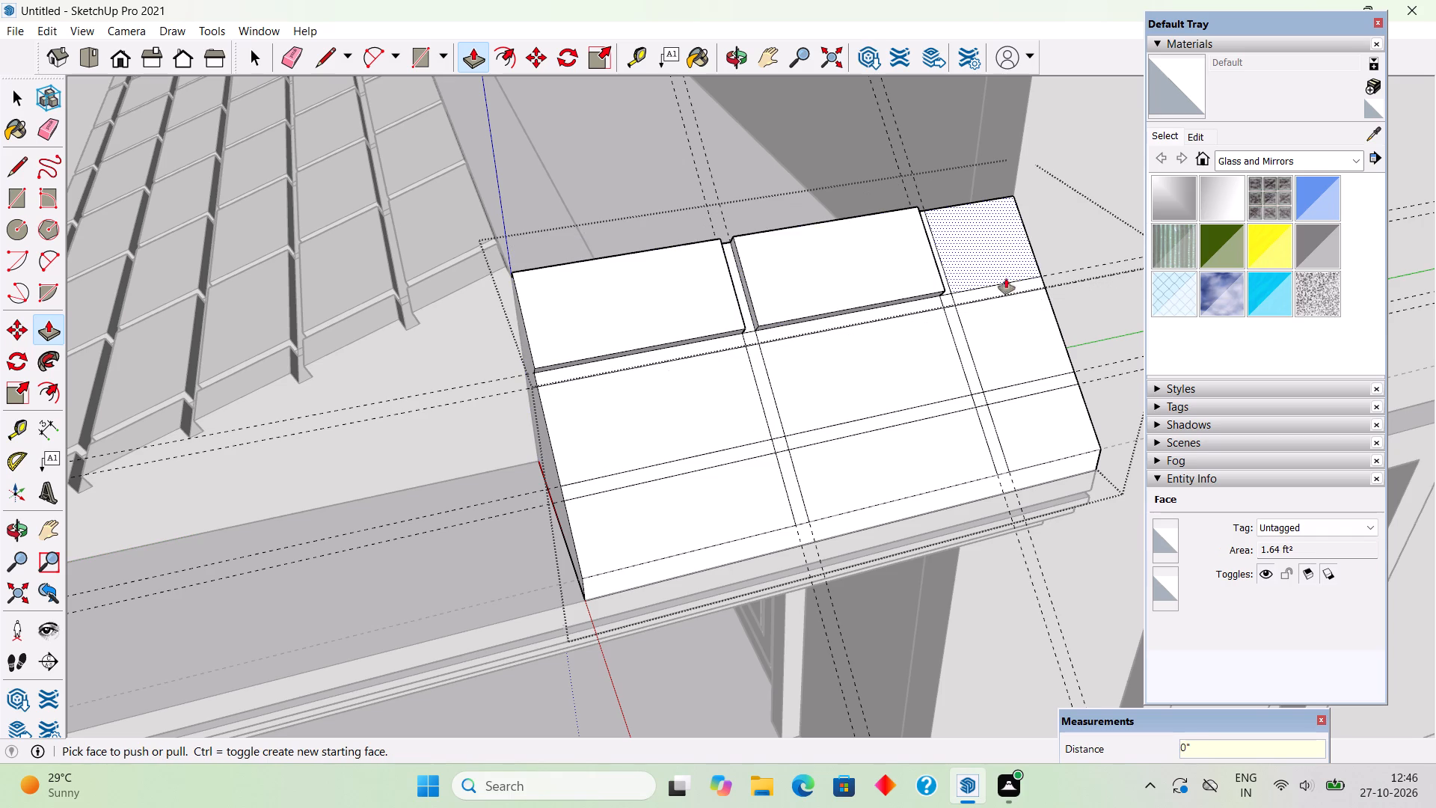
{"action": "double_click", "coordinate": [1019, 251]}
{"action": "double_click", "coordinate": [1026, 361]}
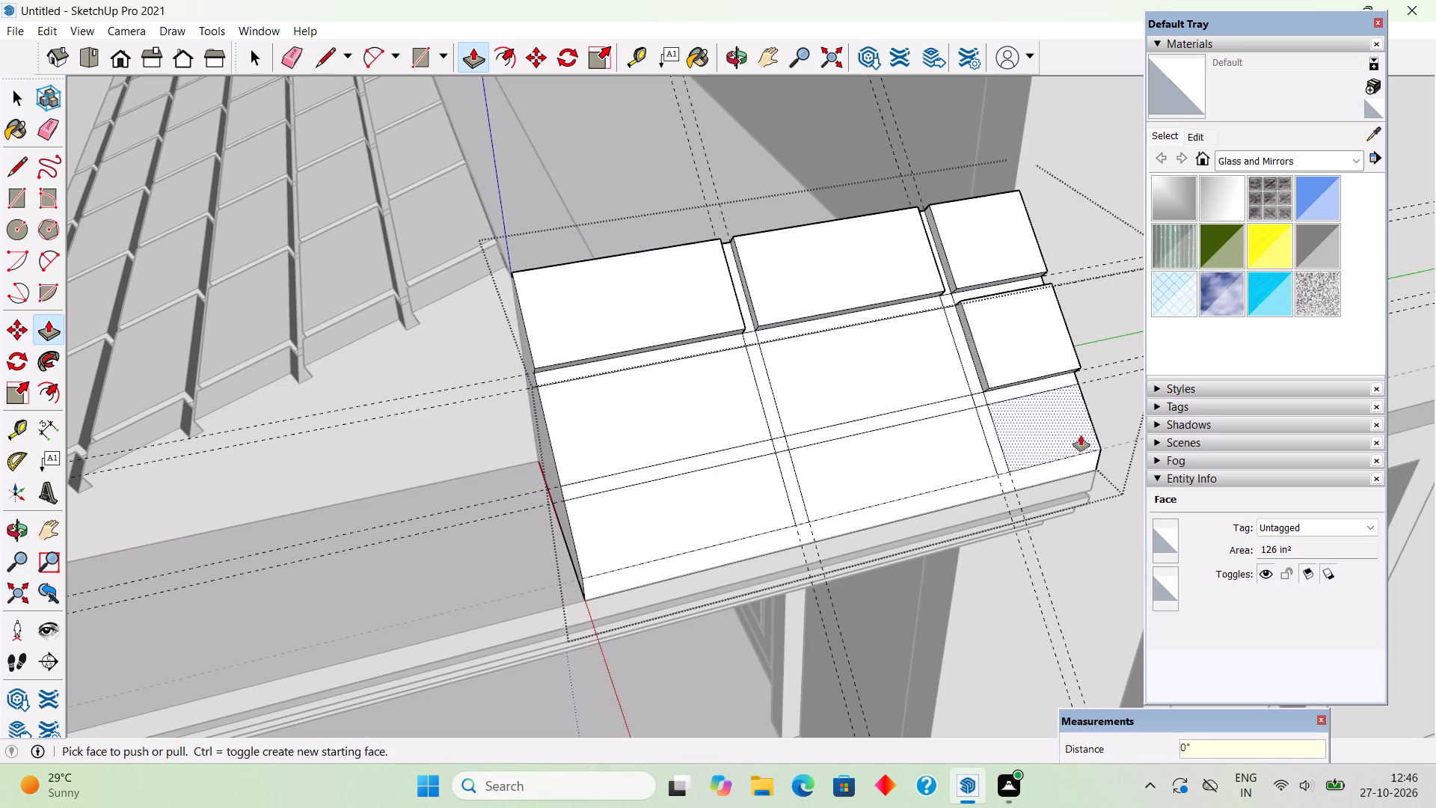
{"action": "double_click", "coordinate": [1081, 435]}
{"action": "double_click", "coordinate": [844, 455]}
{"action": "double_click", "coordinate": [848, 373]}
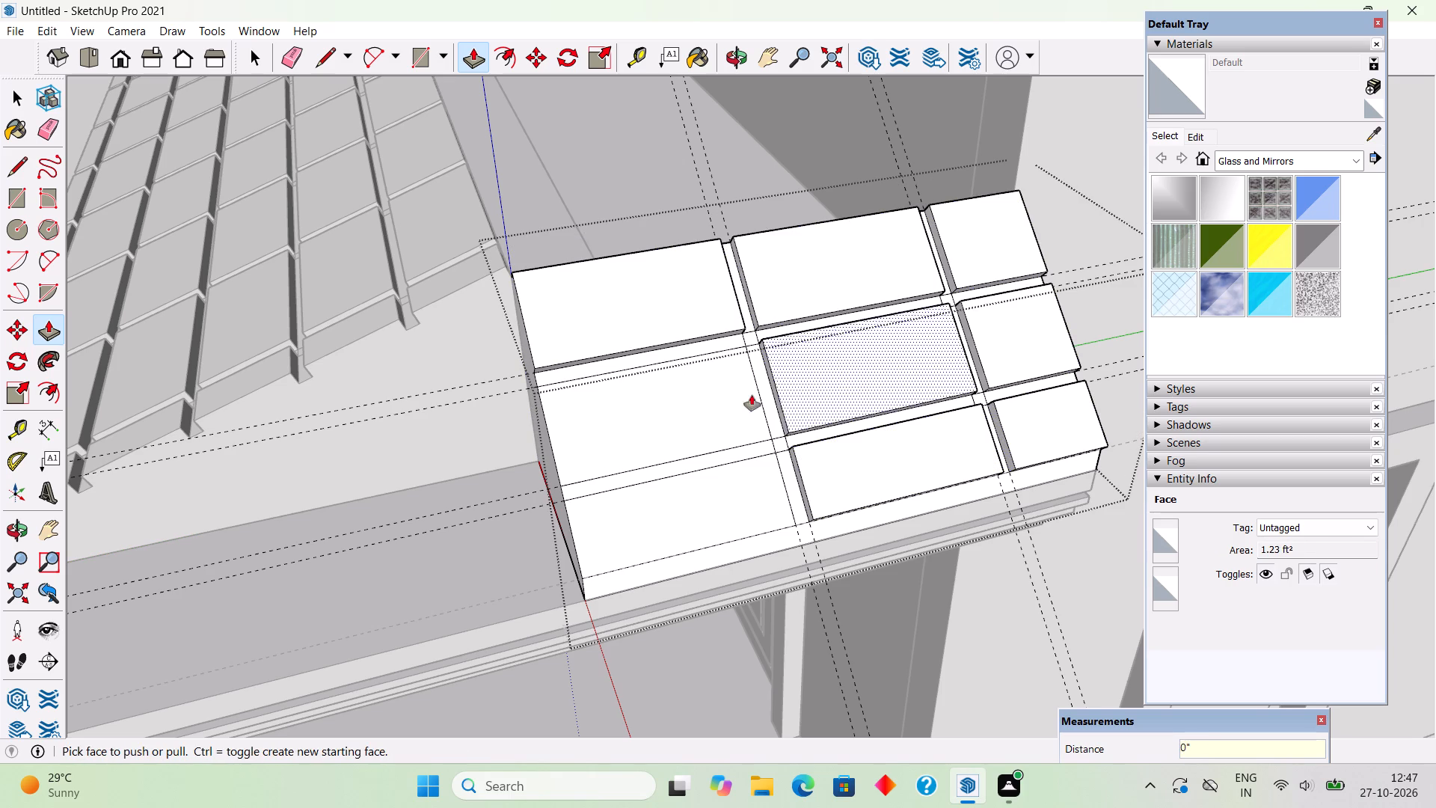
{"action": "double_click", "coordinate": [656, 408]}
{"action": "double_click", "coordinate": [696, 519]}
{"action": "middle_click_drag", "start_coordinate": [838, 364], "coordinate": [1051, 299]}
{"action": "scroll", "coordinate": [1052, 299], "scroll_direction": "down", "scroll_amount": 6}
{"action": "key", "text": "space"}
{"action": "scroll", "coordinate": [992, 325], "scroll_direction": "down", "scroll_amount": 15}
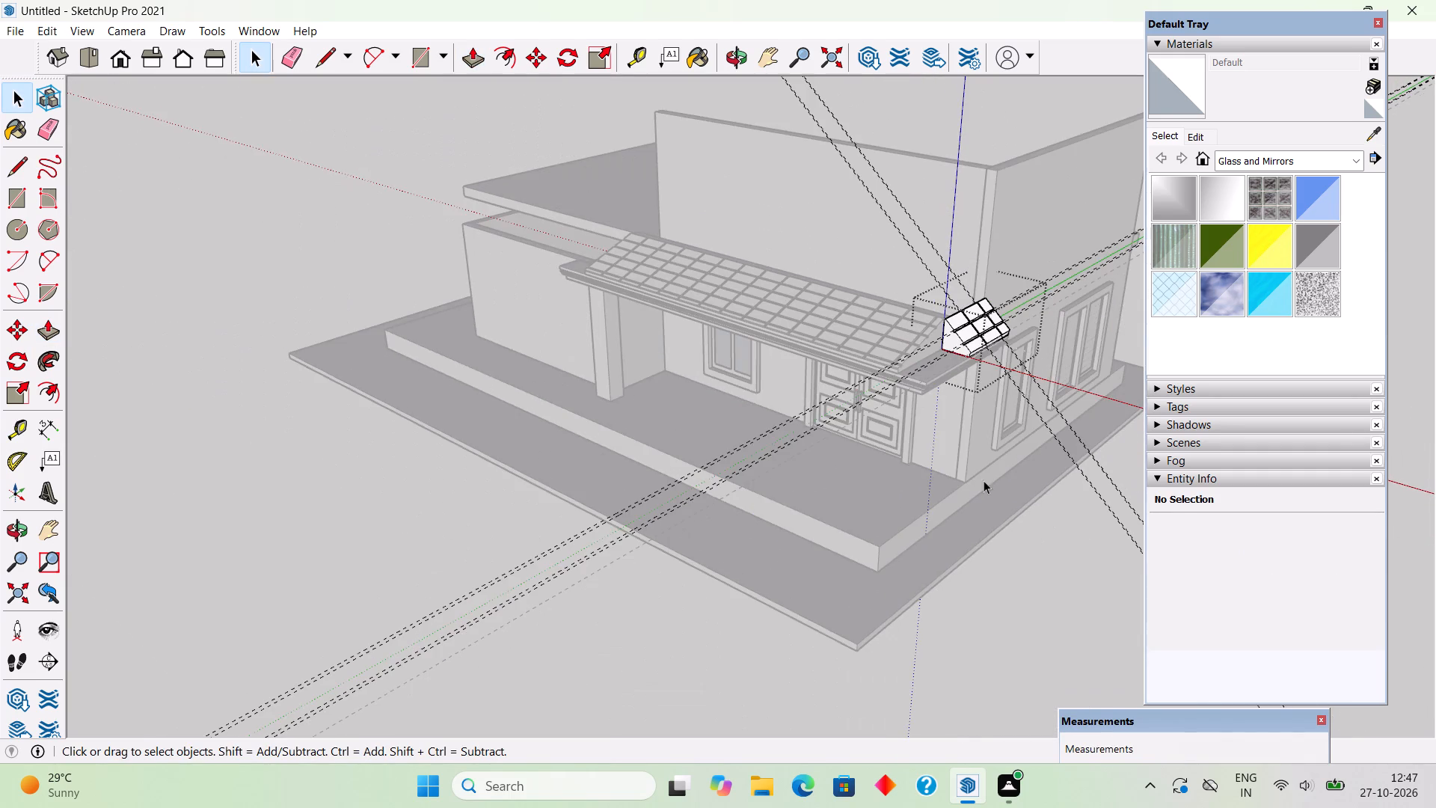
Exit the wedge group and delete all guides in the model.
{"action": "left_click", "coordinate": [1034, 583]}
{"action": "left_click", "coordinate": [62, 32]}
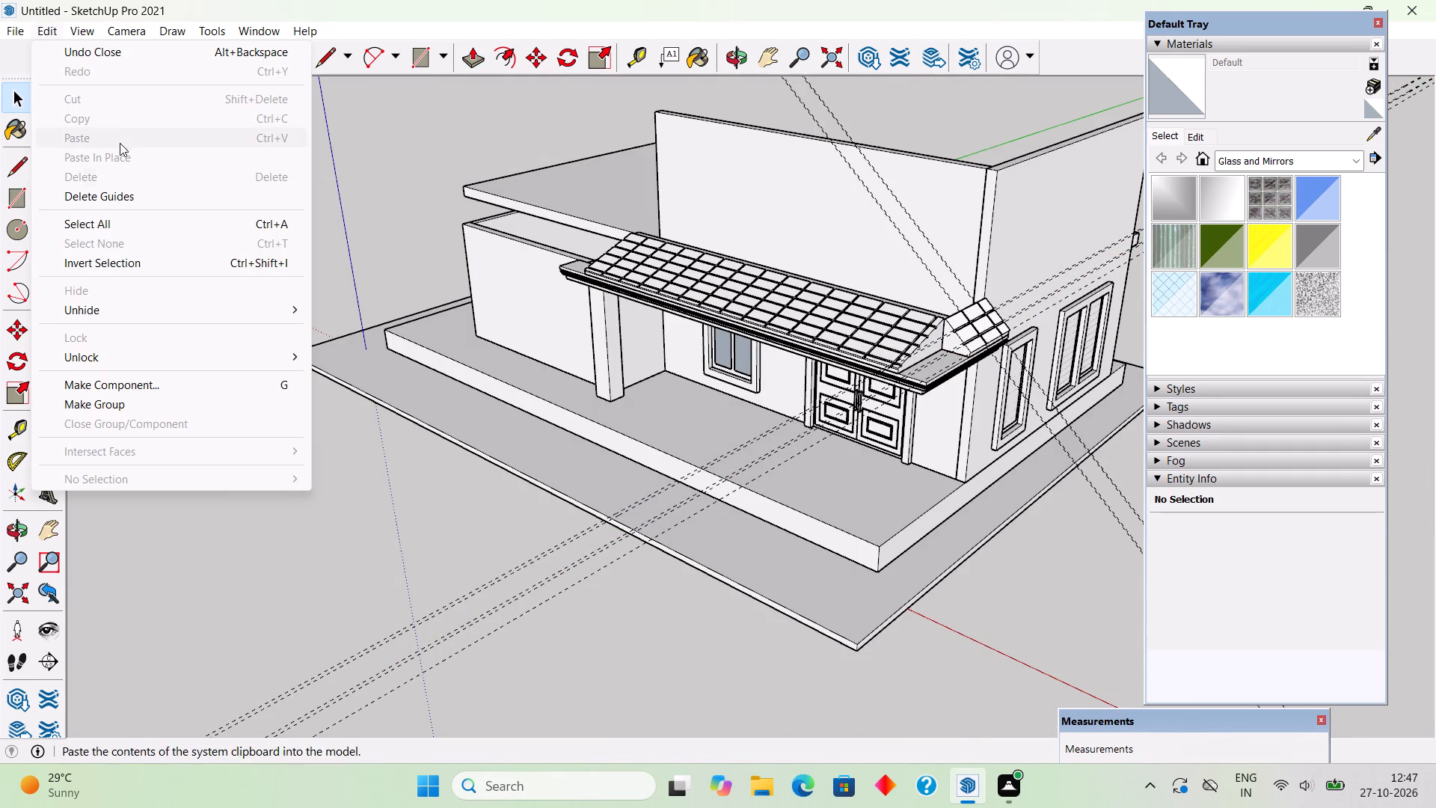
{"action": "left_click", "coordinate": [133, 188]}
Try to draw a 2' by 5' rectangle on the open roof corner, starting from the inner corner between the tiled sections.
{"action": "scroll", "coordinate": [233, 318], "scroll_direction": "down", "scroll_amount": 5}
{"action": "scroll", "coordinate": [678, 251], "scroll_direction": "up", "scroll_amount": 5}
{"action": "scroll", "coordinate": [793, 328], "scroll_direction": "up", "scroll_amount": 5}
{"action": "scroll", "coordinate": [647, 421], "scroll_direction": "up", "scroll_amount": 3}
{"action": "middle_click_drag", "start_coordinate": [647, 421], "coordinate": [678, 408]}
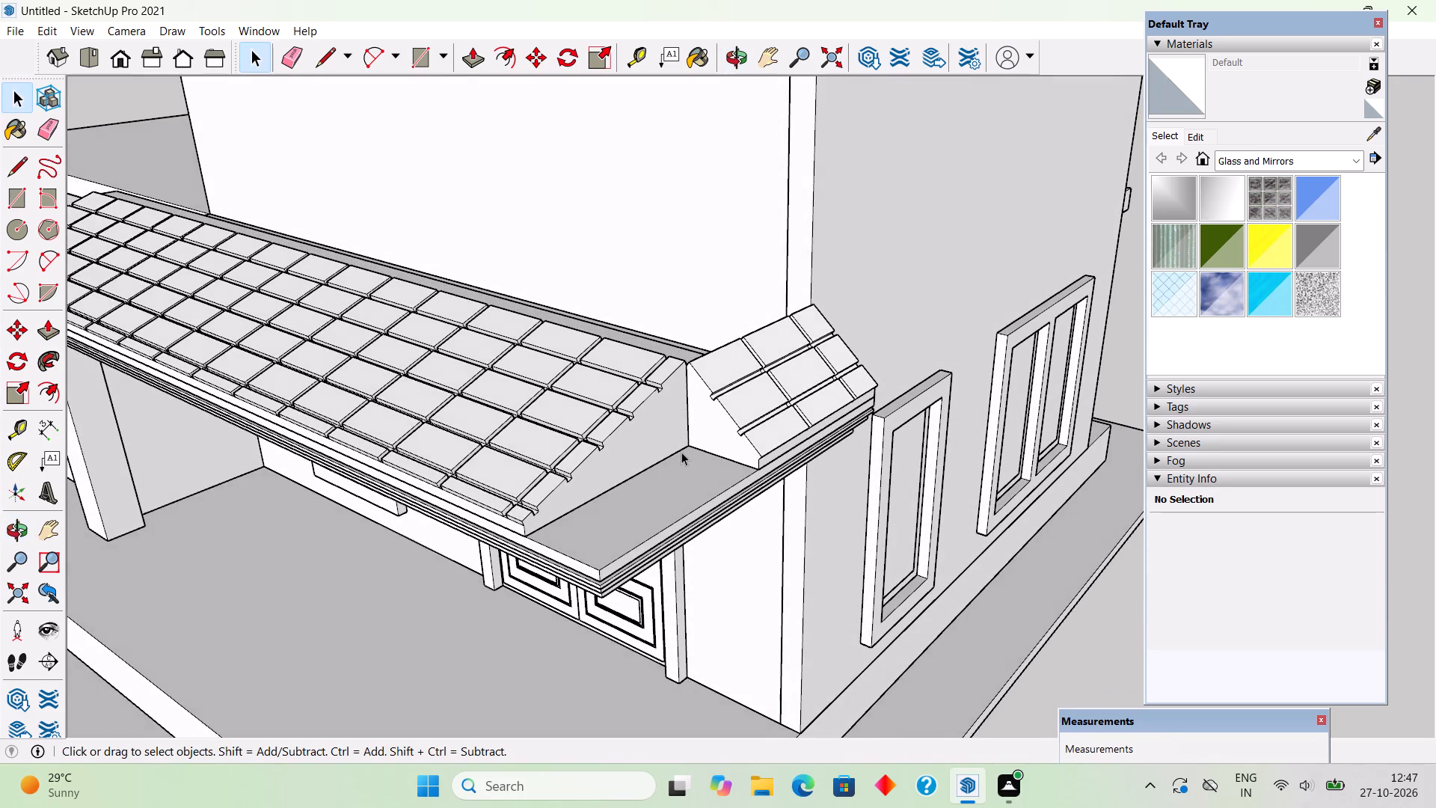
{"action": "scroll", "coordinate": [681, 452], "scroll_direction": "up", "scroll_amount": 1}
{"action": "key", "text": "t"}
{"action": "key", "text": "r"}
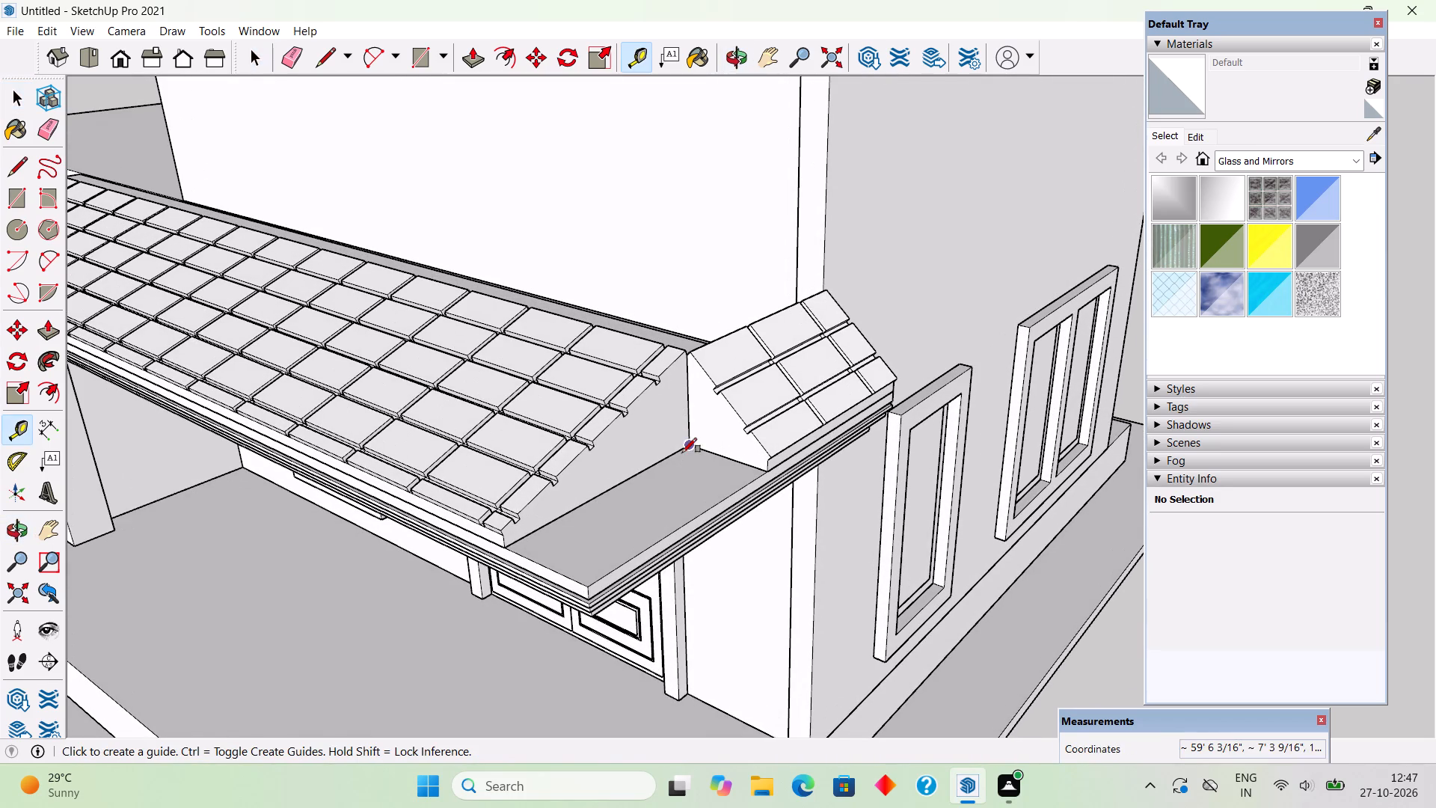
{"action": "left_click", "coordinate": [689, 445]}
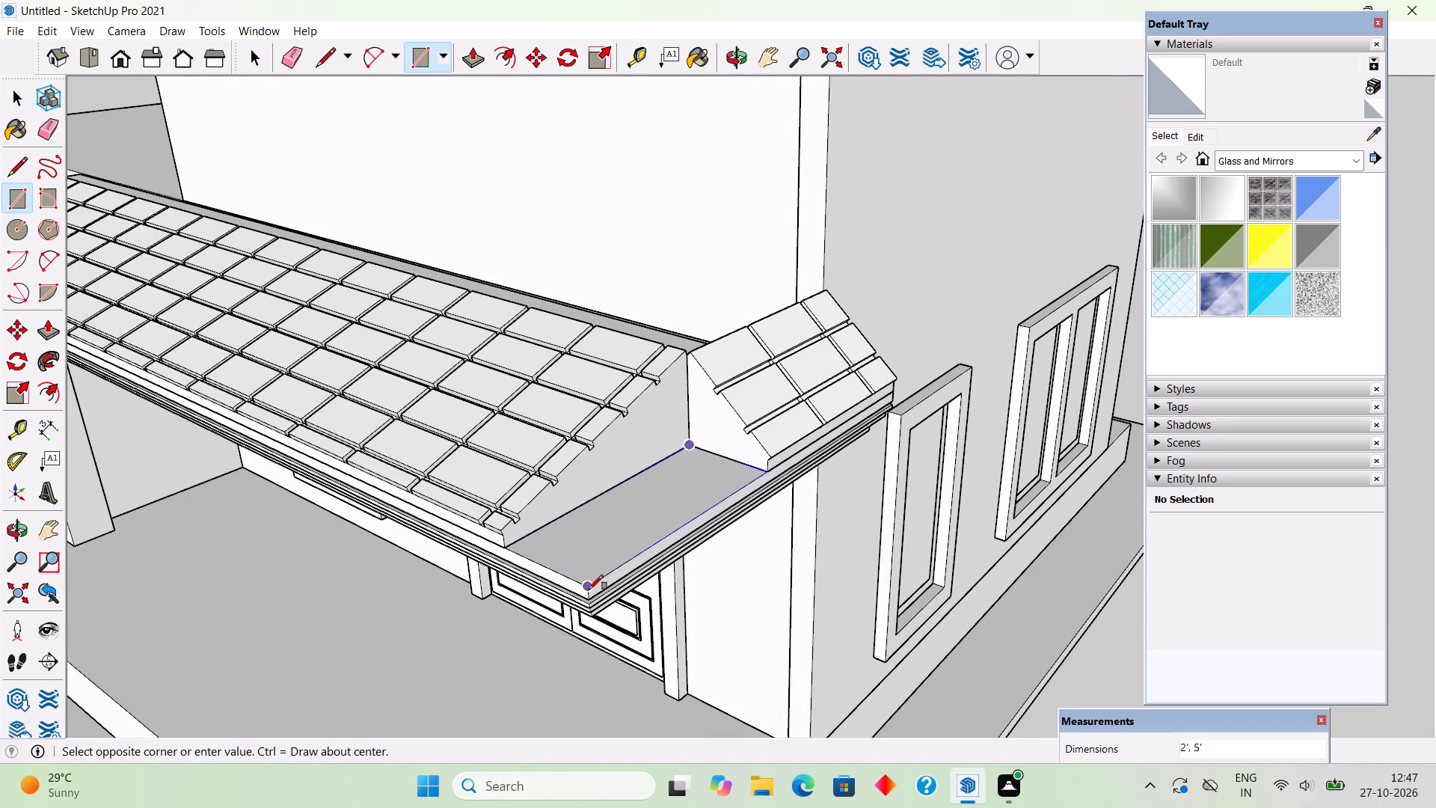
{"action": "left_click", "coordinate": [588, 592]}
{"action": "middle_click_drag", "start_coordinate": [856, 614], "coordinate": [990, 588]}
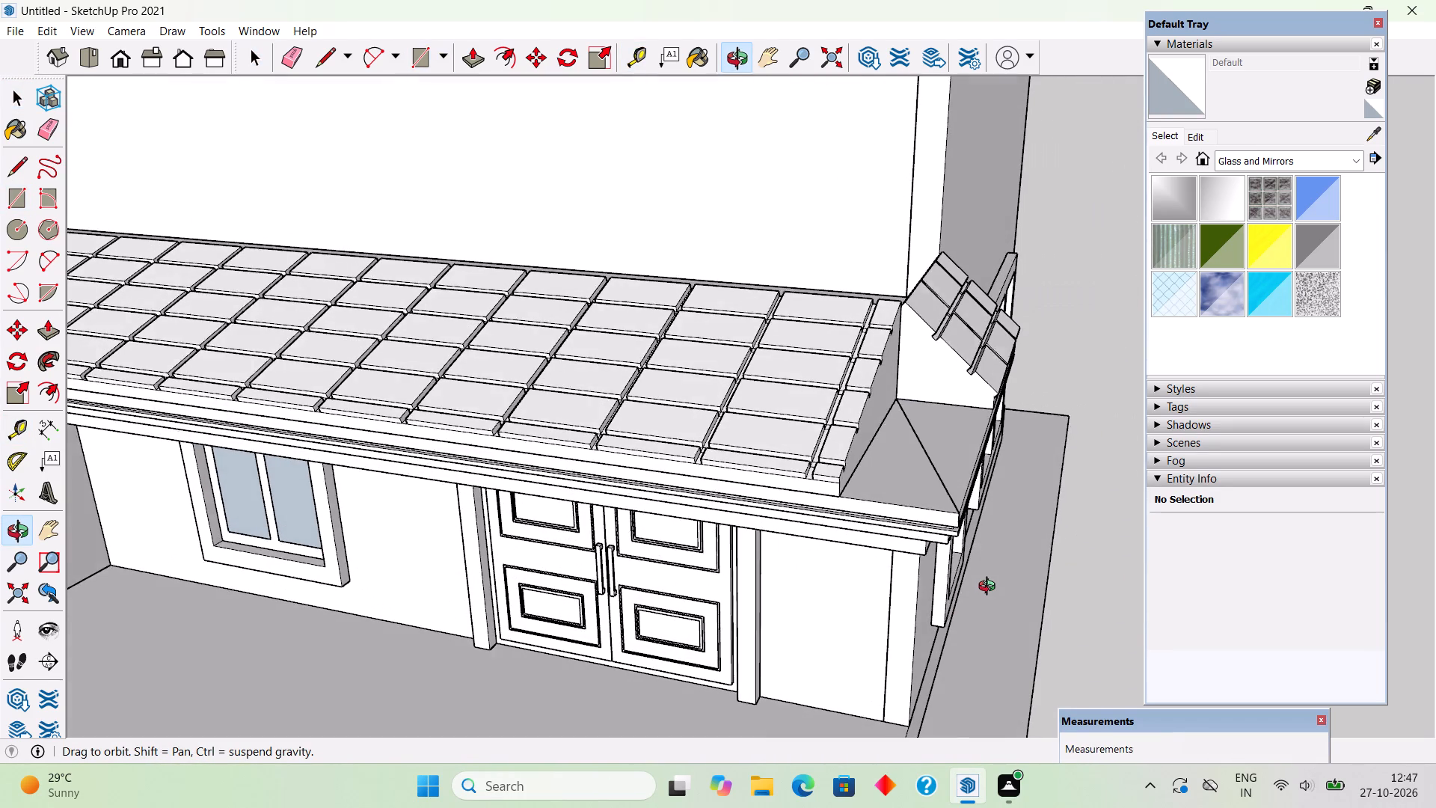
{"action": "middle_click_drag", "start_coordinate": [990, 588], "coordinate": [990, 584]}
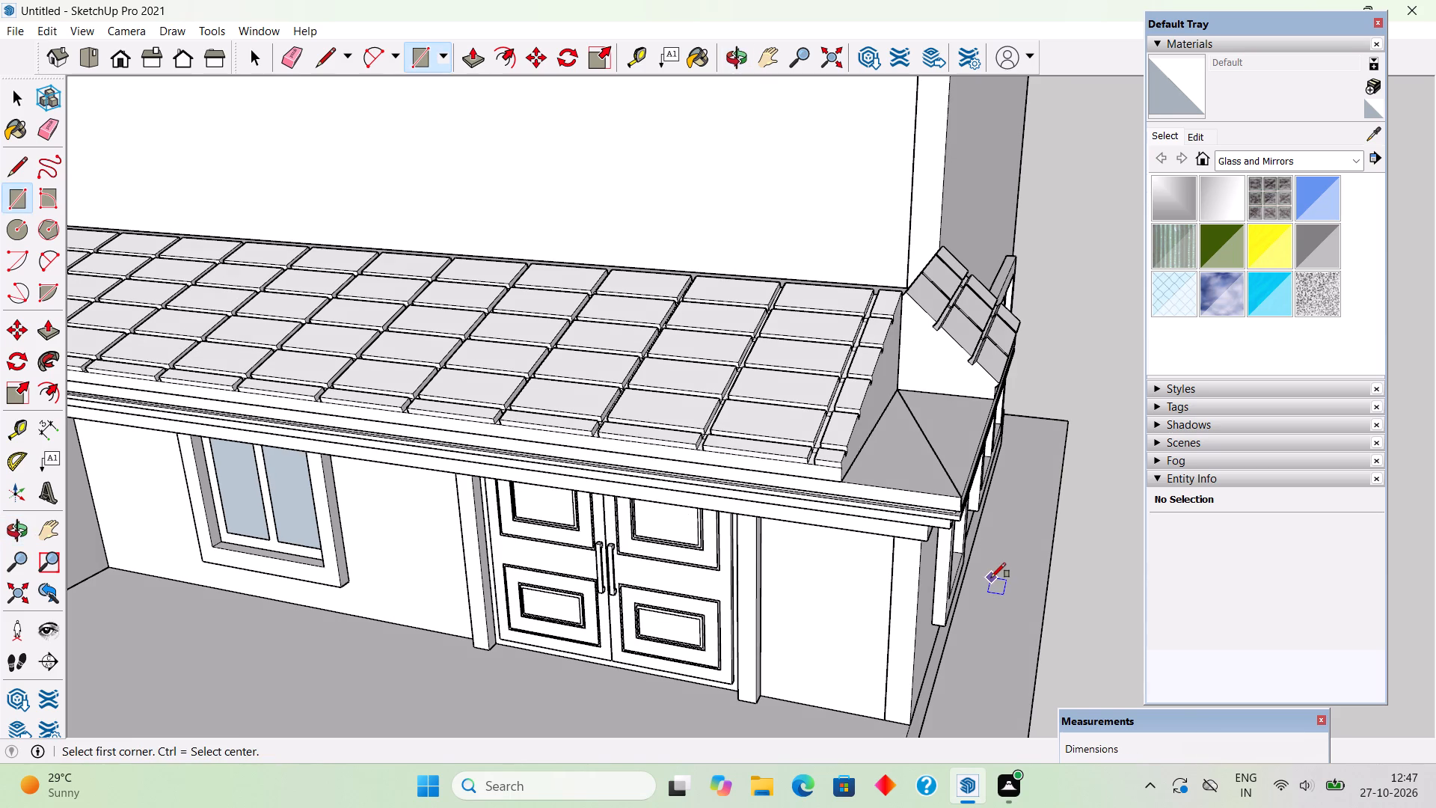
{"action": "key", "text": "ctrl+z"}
Draw a 2' by 5' rectangle over the open roof corner, from its outer front corner to the inner corner.
{"action": "middle_click_drag", "start_coordinate": [832, 655], "coordinate": [760, 756]}
{"action": "scroll", "coordinate": [827, 448], "scroll_direction": "down", "scroll_amount": 3}
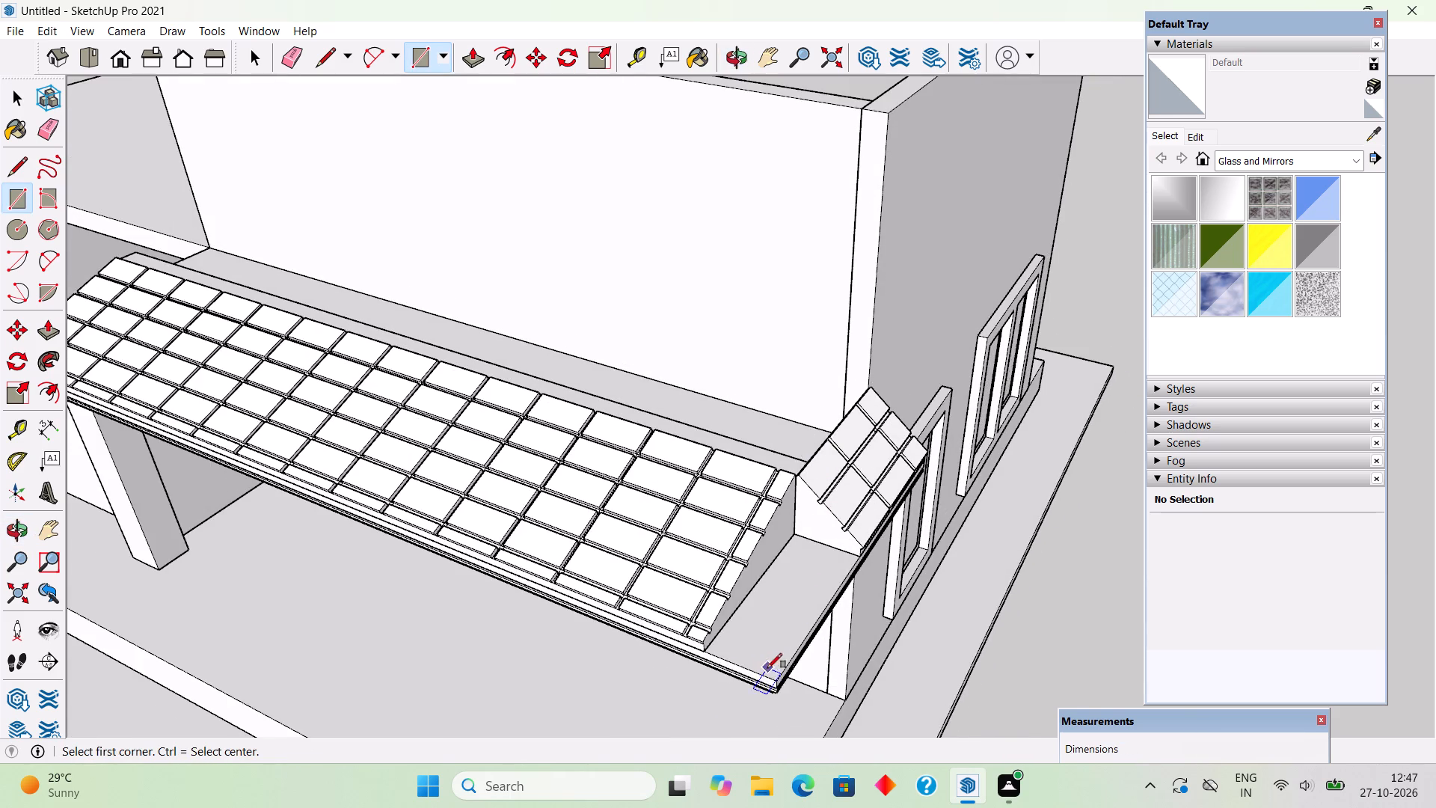
{"action": "scroll", "coordinate": [767, 668], "scroll_direction": "up", "scroll_amount": 5}
{"action": "left_click", "coordinate": [782, 684]}
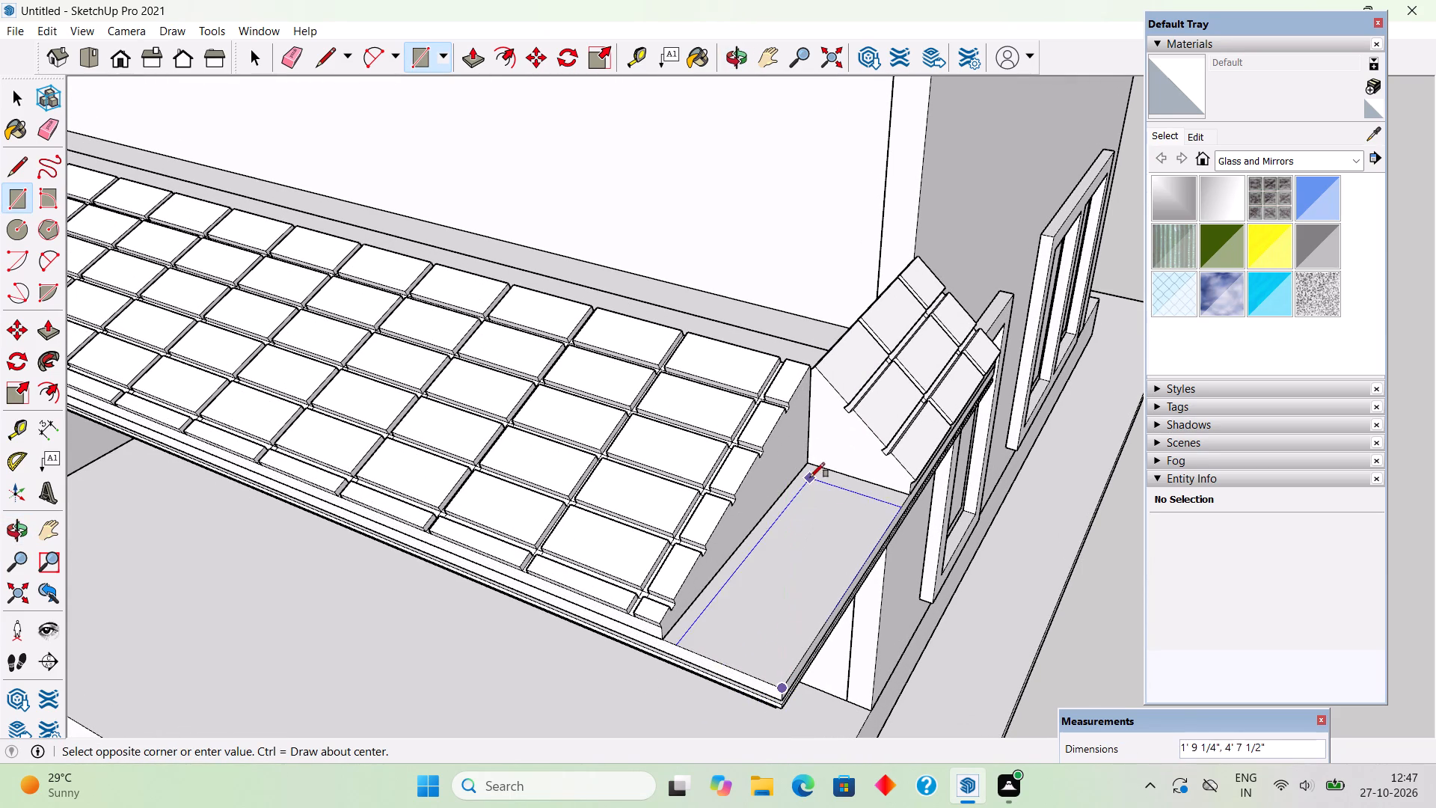
{"action": "left_click", "coordinate": [810, 469]}
Push/Pull the corner rectangle up 2' to meet the top of the main sloped roof section.
{"action": "key", "text": "p"}
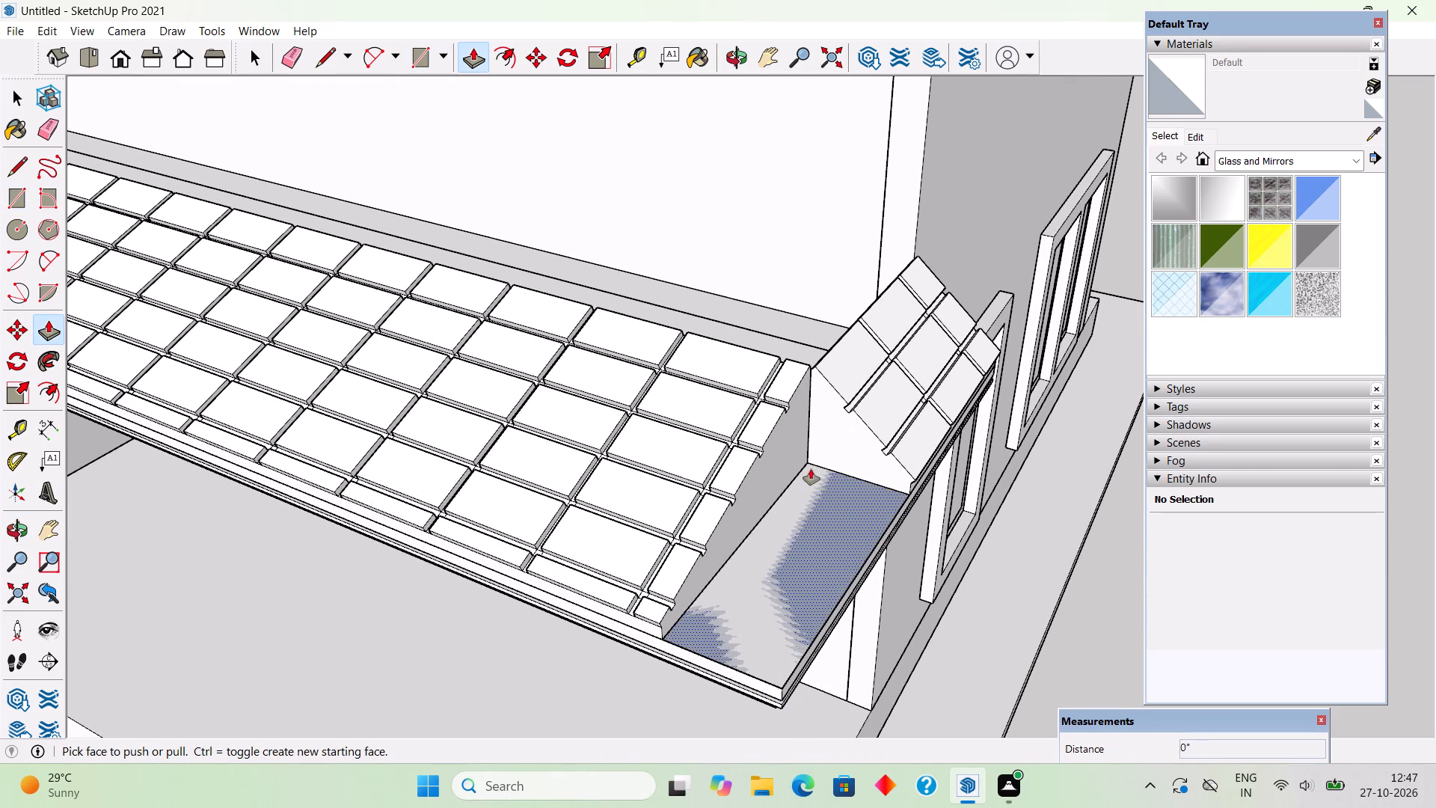
{"action": "left_click", "coordinate": [811, 469]}
{"action": "middle_click_drag", "start_coordinate": [835, 385], "coordinate": [1059, 483]}
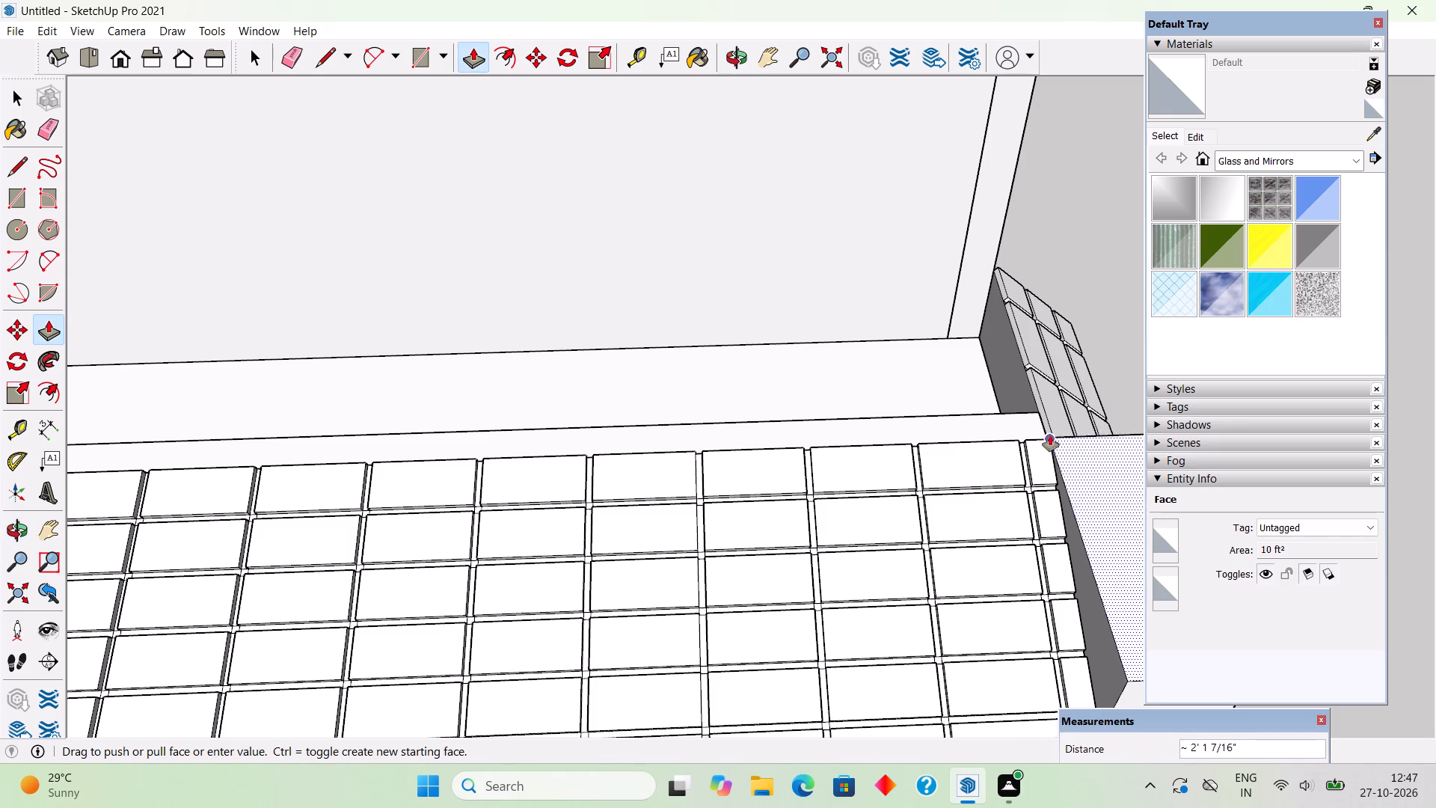
{"action": "scroll", "coordinate": [1050, 432], "scroll_direction": "up", "scroll_amount": 15}
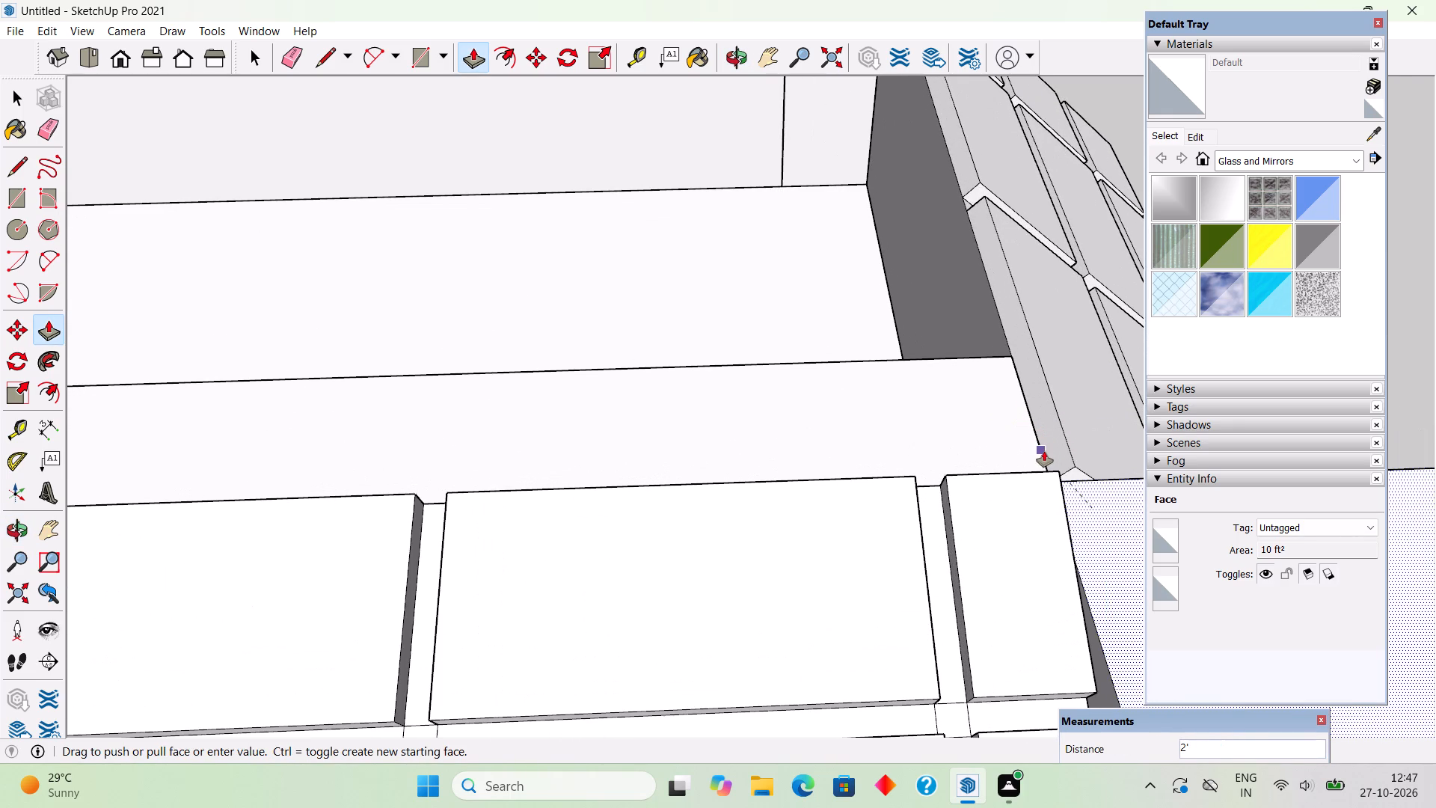
{"action": "left_click", "coordinate": [1044, 451]}
Make the whole corner block a group.
{"action": "middle_click_drag", "start_coordinate": [907, 429], "coordinate": [771, 406]}
{"action": "scroll", "coordinate": [840, 421], "scroll_direction": "down", "scroll_amount": 5}
{"action": "scroll", "coordinate": [668, 365], "scroll_direction": "down", "scroll_amount": 4}
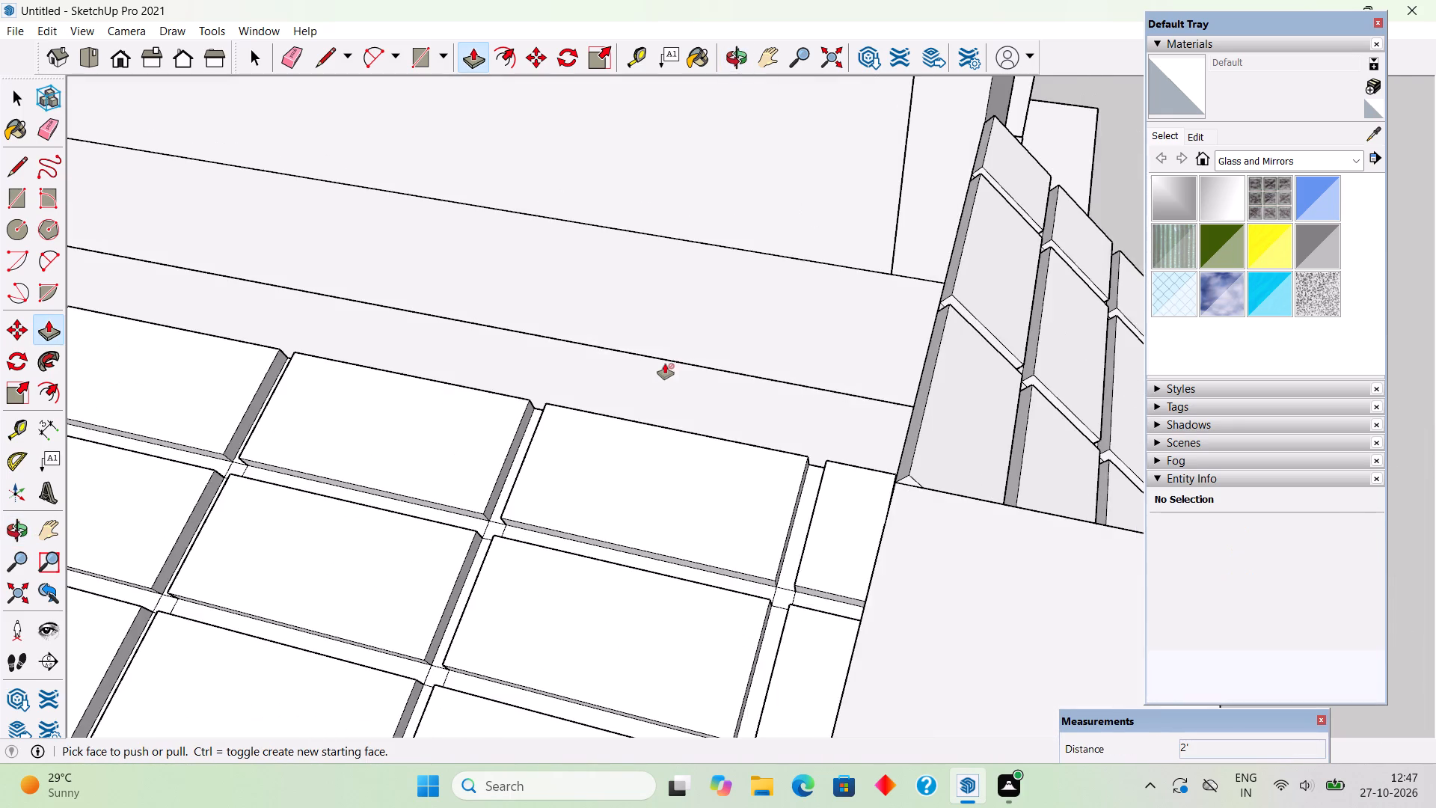
{"action": "scroll", "coordinate": [665, 364], "scroll_direction": "down", "scroll_amount": 6}
{"action": "key", "text": "space"}
{"action": "triple_click", "coordinate": [758, 522]}
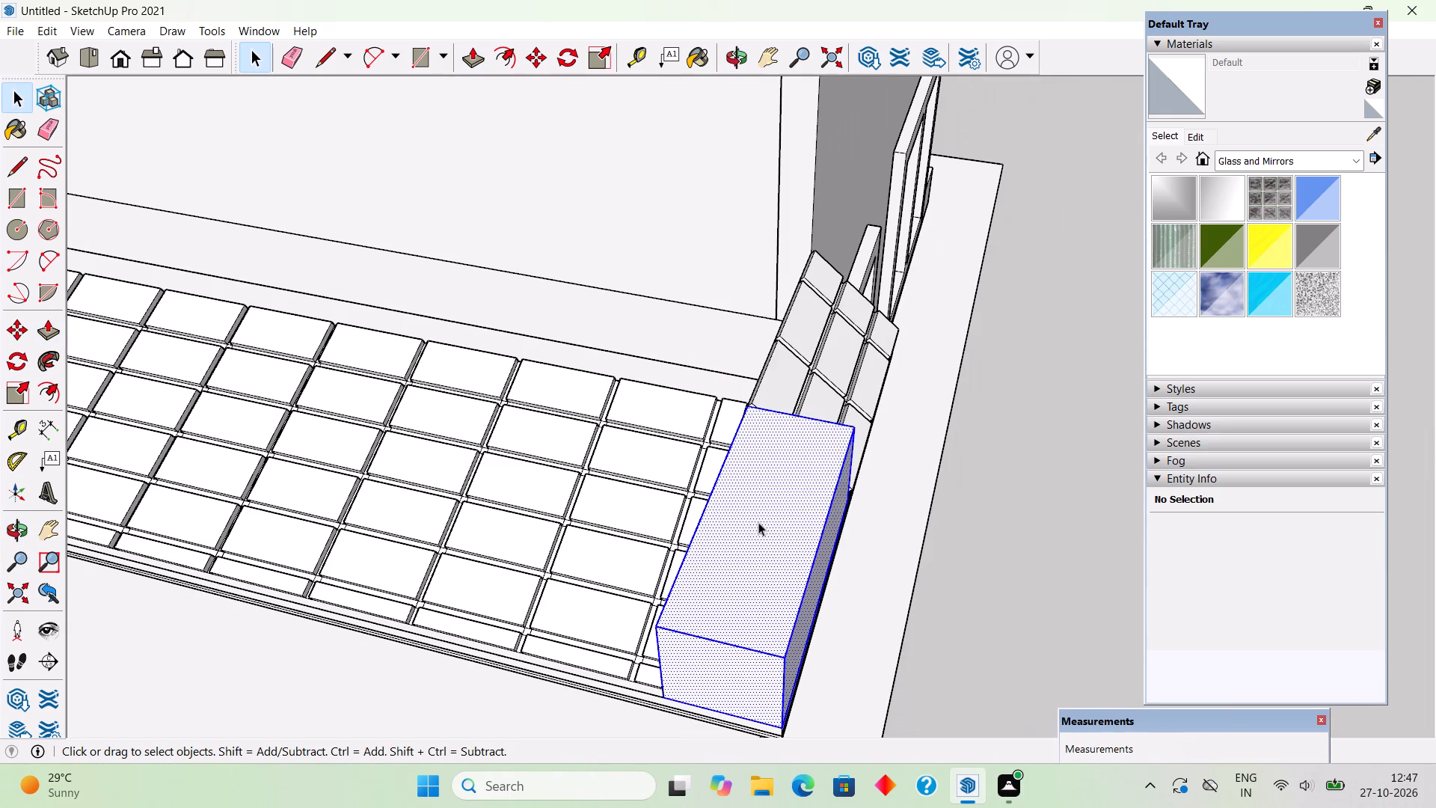
{"action": "right_click", "coordinate": [758, 522]}
{"action": "left_click", "coordinate": [839, 401]}
Place guides 3" above the bottom edges of the corner block's front face and outer side face.
{"action": "scroll", "coordinate": [800, 537], "scroll_direction": "down", "scroll_amount": 4}
{"action": "middle_click_drag", "start_coordinate": [817, 570], "coordinate": [418, 474]}
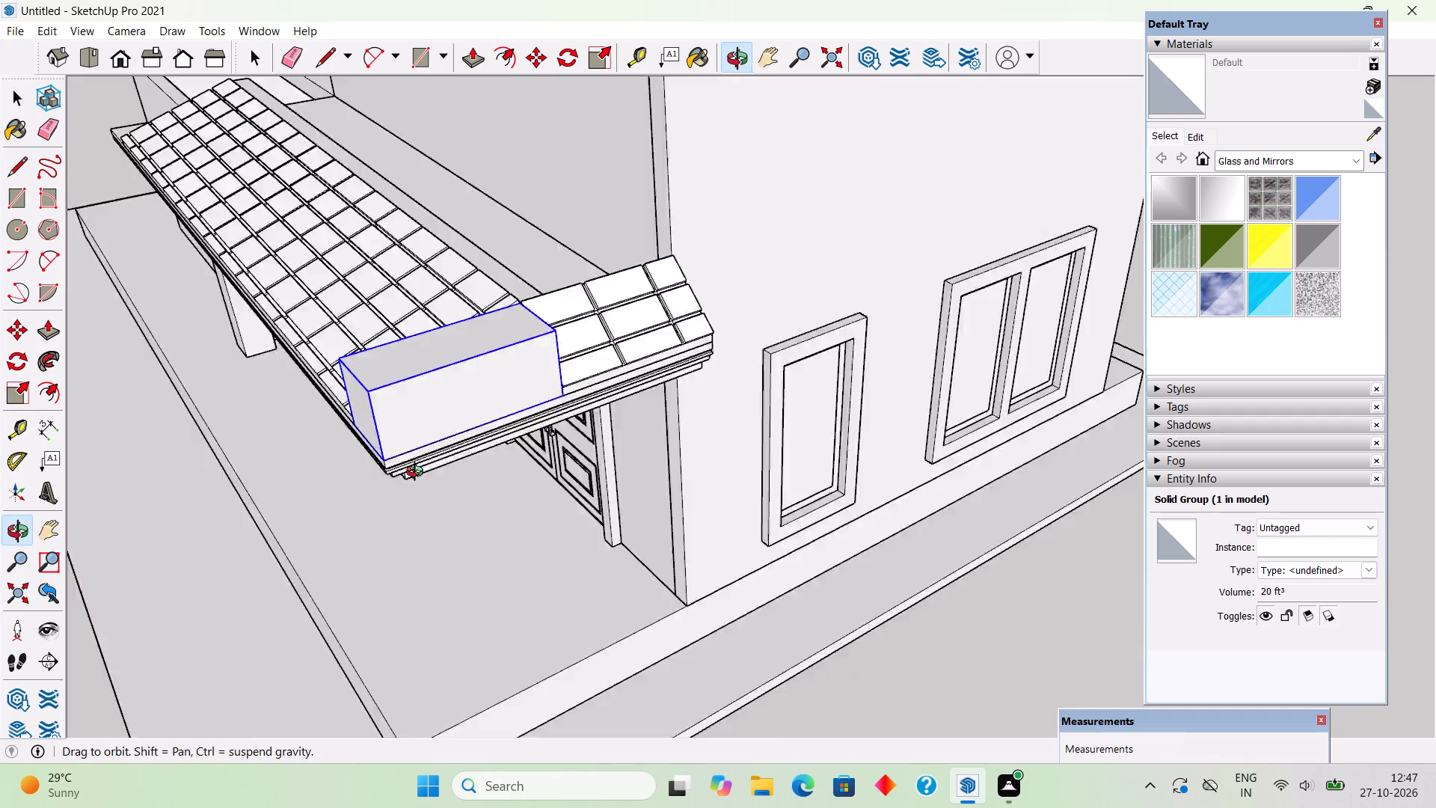
{"action": "middle_click_drag", "start_coordinate": [418, 474], "coordinate": [492, 579]}
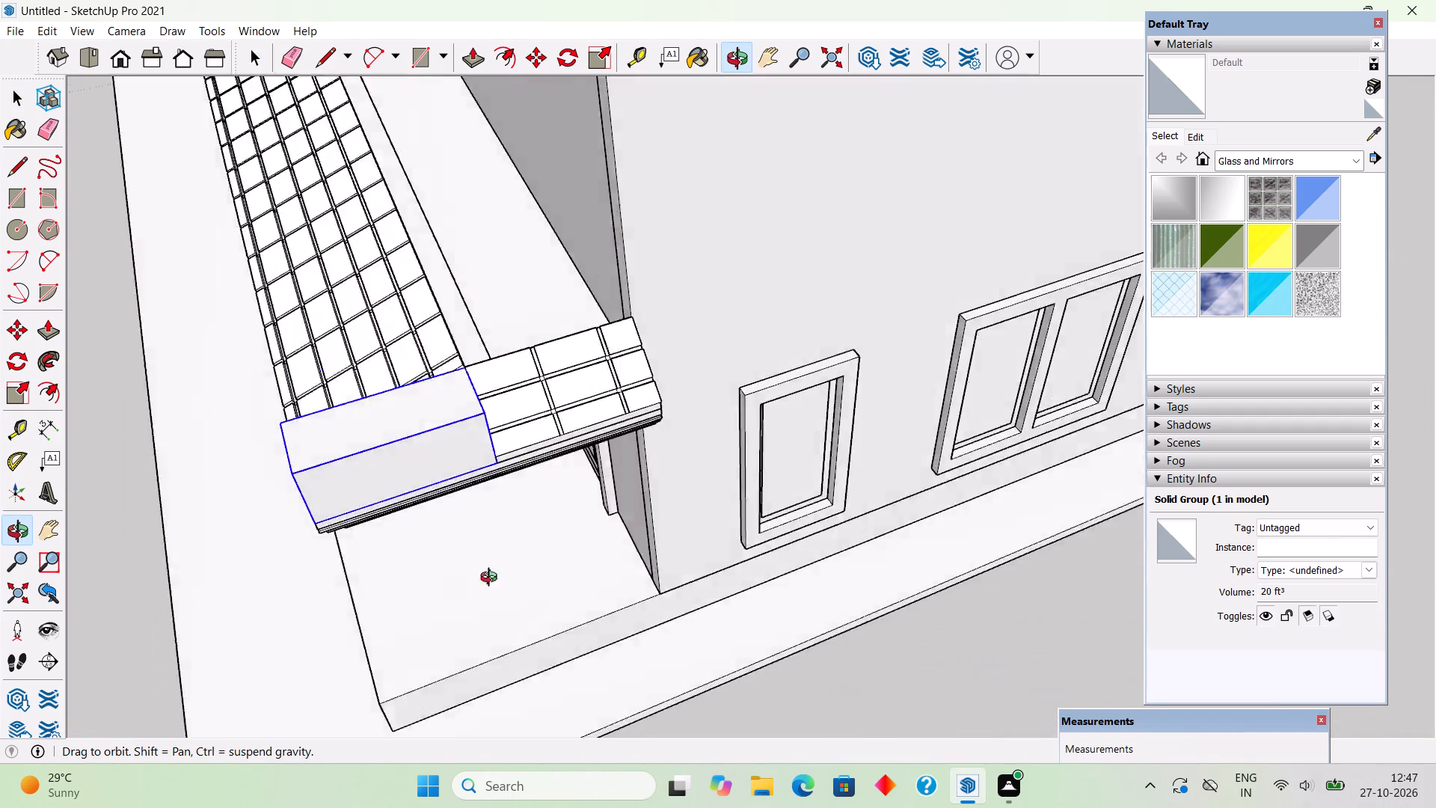
{"action": "middle_click_drag", "start_coordinate": [492, 579], "coordinate": [814, 501]}
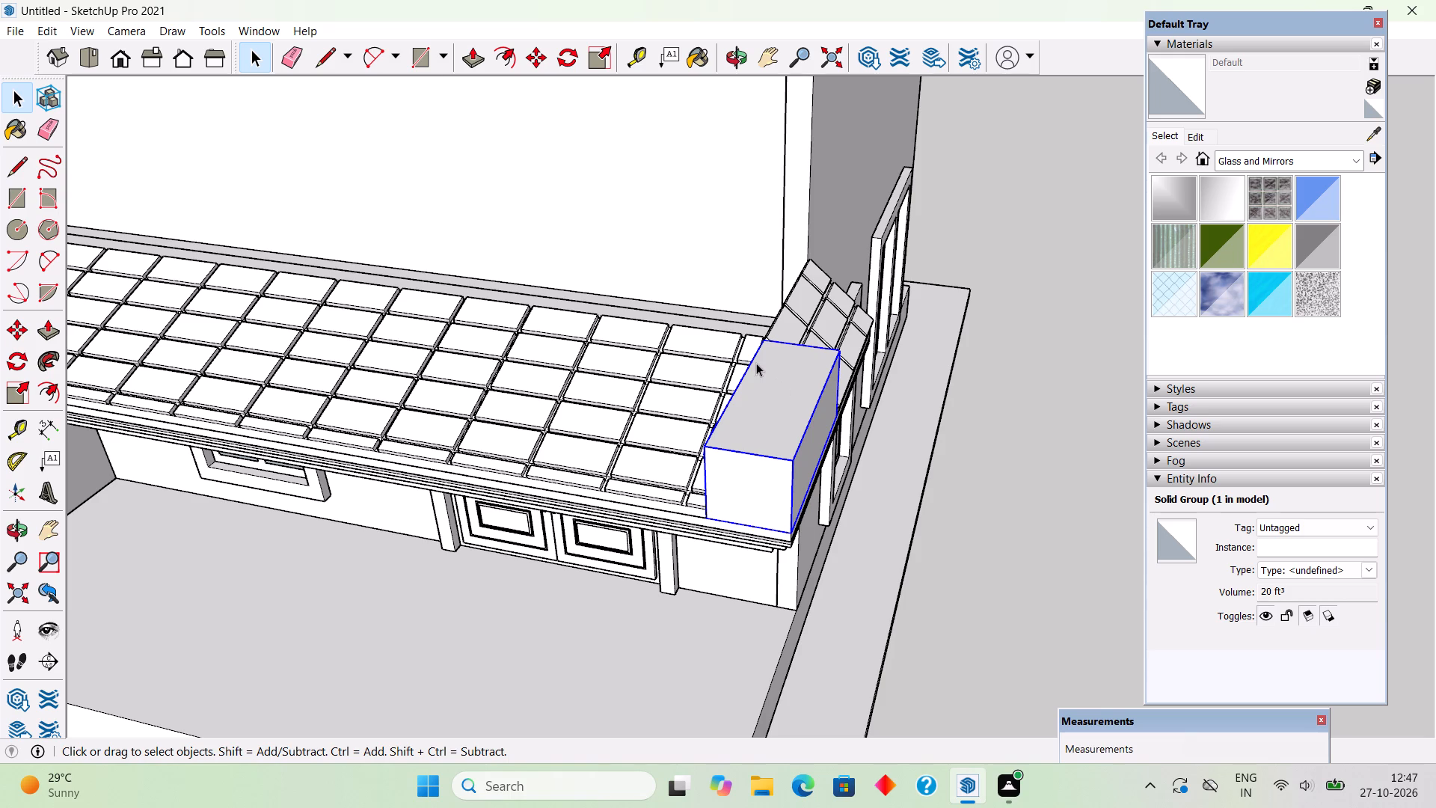
{"action": "key", "text": "t"}
{"action": "scroll", "coordinate": [757, 554], "scroll_direction": "up", "scroll_amount": 5}
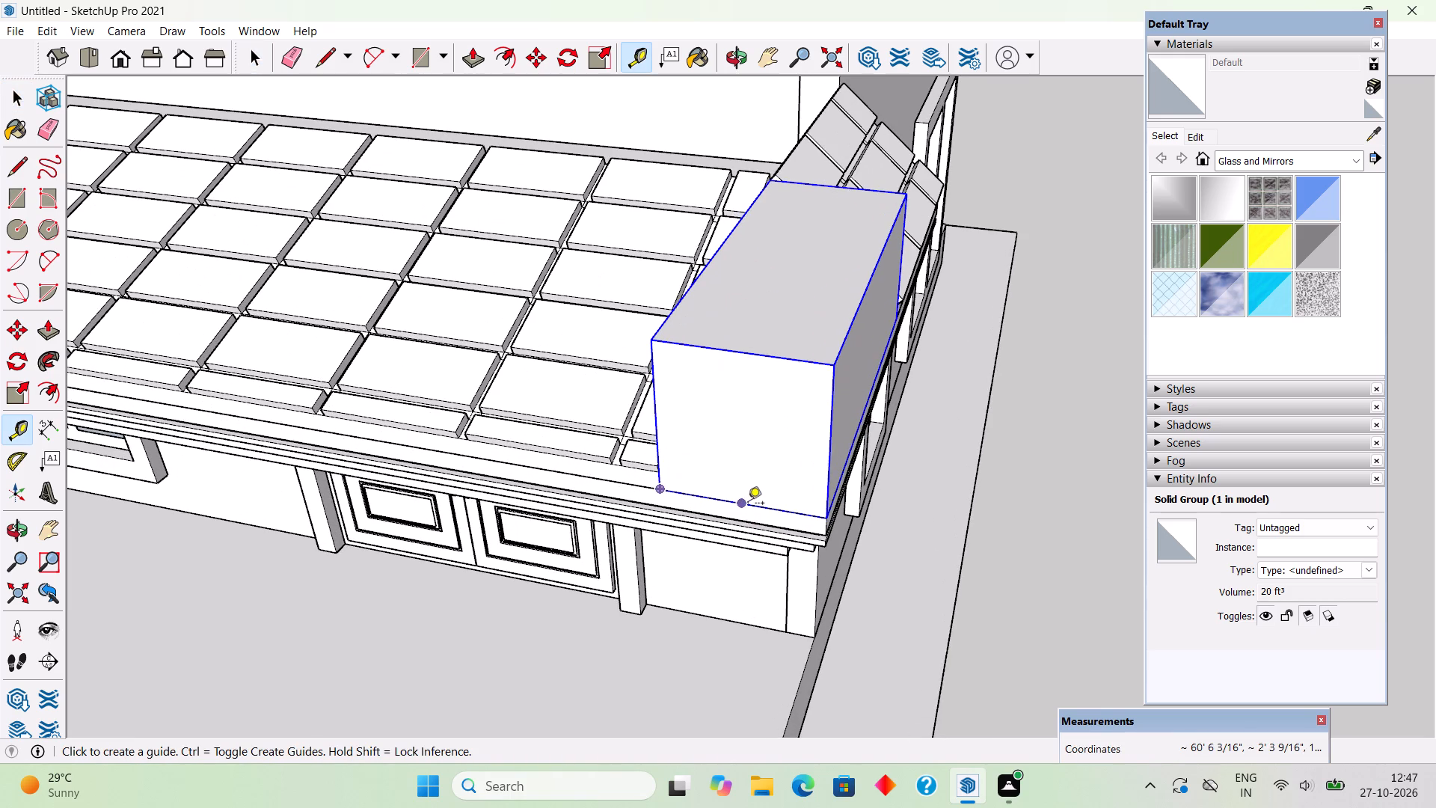
{"action": "left_click", "coordinate": [748, 504]}
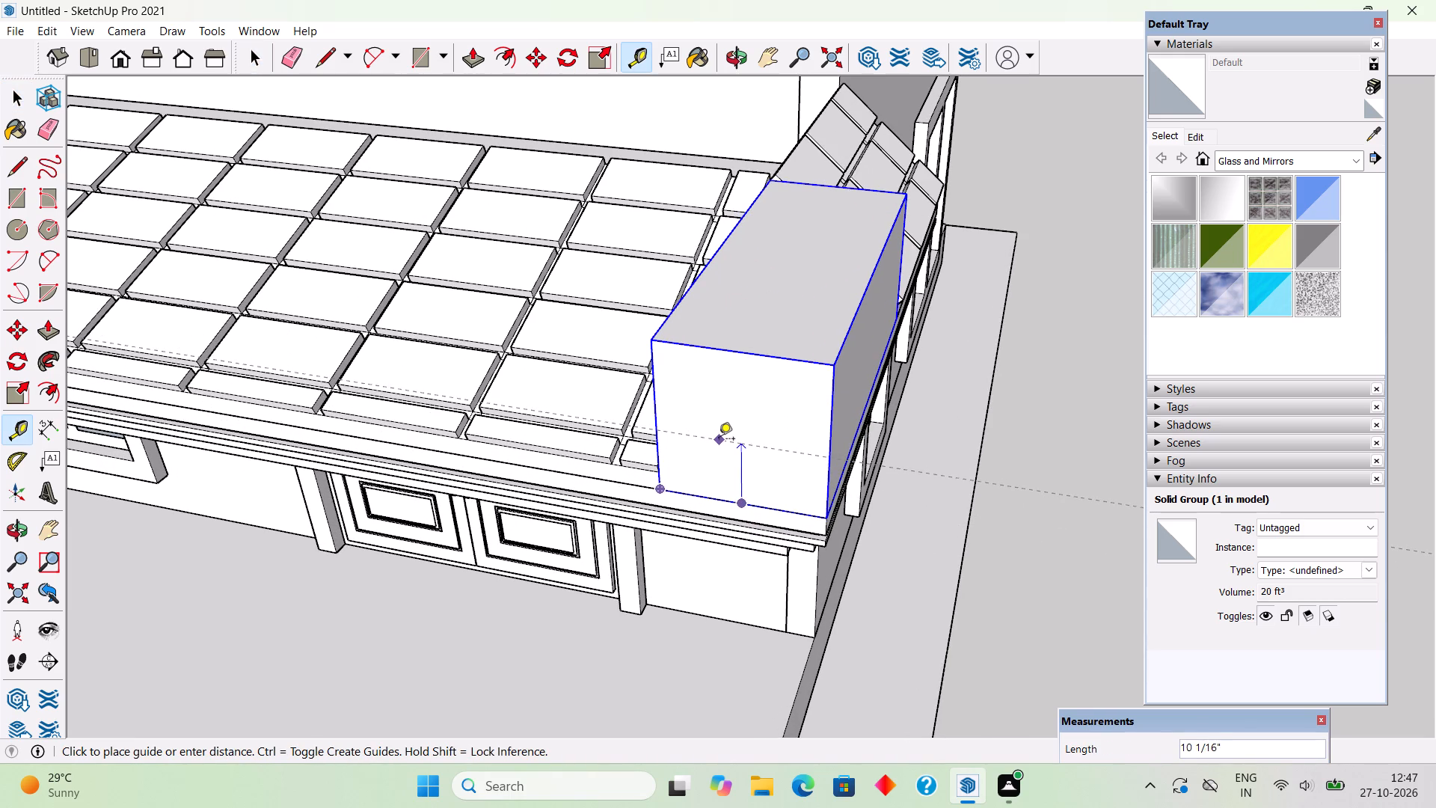
{"action": "type", "text": "3\""}
{"action": "key", "text": "Return"}
{"action": "middle_click_drag", "start_coordinate": [604, 415], "coordinate": [381, 404]}
{"action": "left_click", "coordinate": [593, 455]}
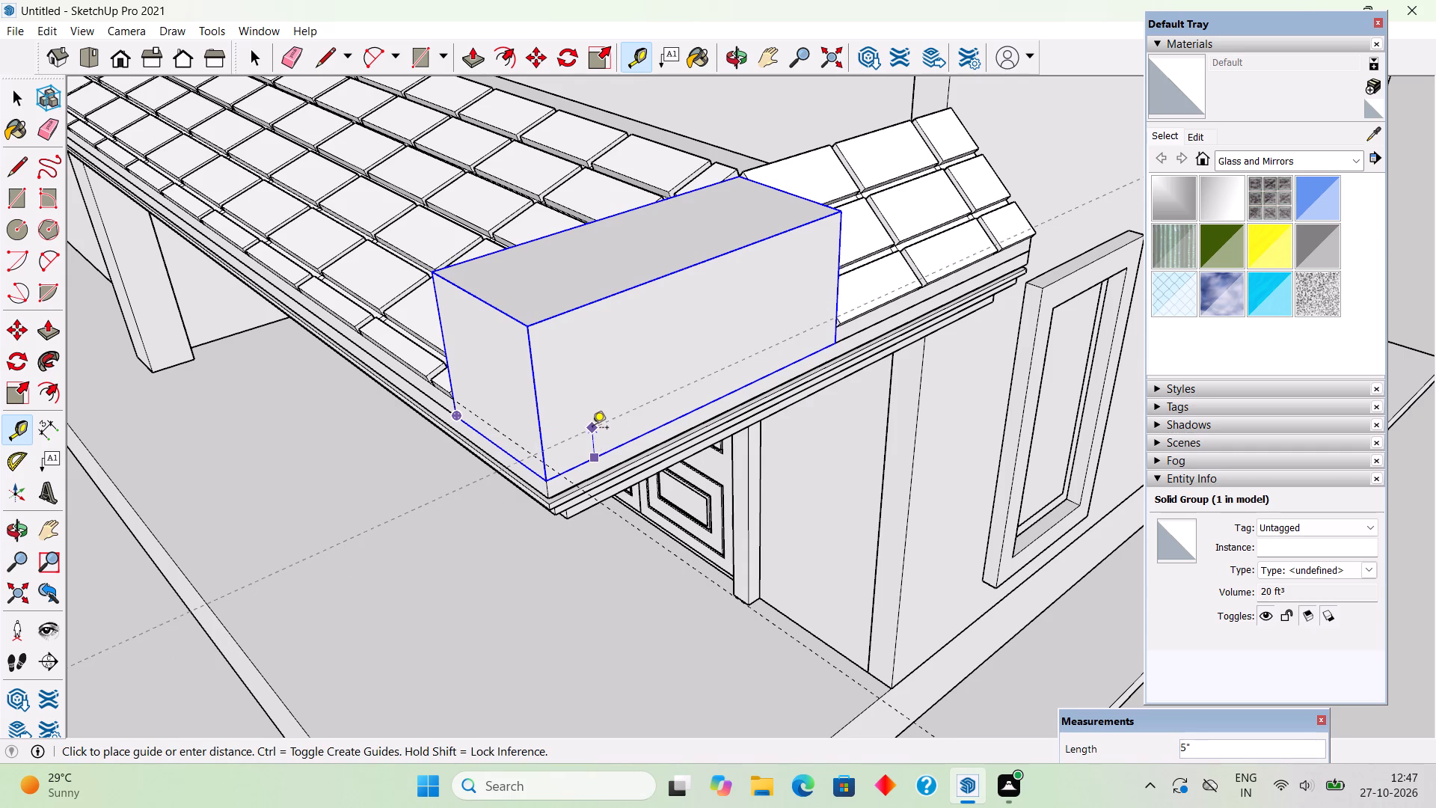
{"action": "type", "text": "3\""}
{"action": "key", "text": "Return"}
{"action": "key", "text": "space"}
Examine the corner block and its guides from the front and outer sides.
{"action": "middle_click_drag", "start_coordinate": [550, 448], "coordinate": [578, 468]}
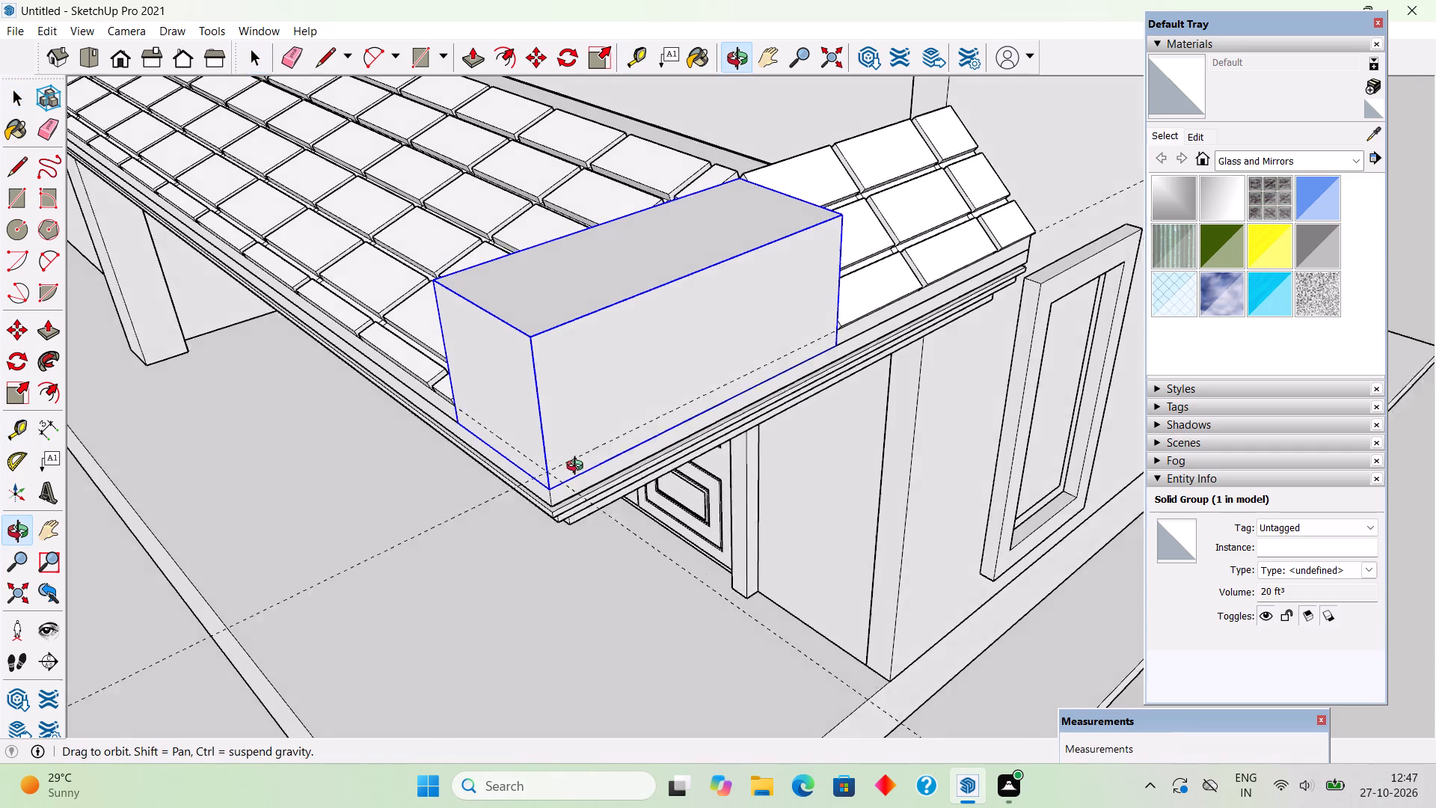
{"action": "middle_click_drag", "start_coordinate": [578, 468], "coordinate": [1031, 506]}
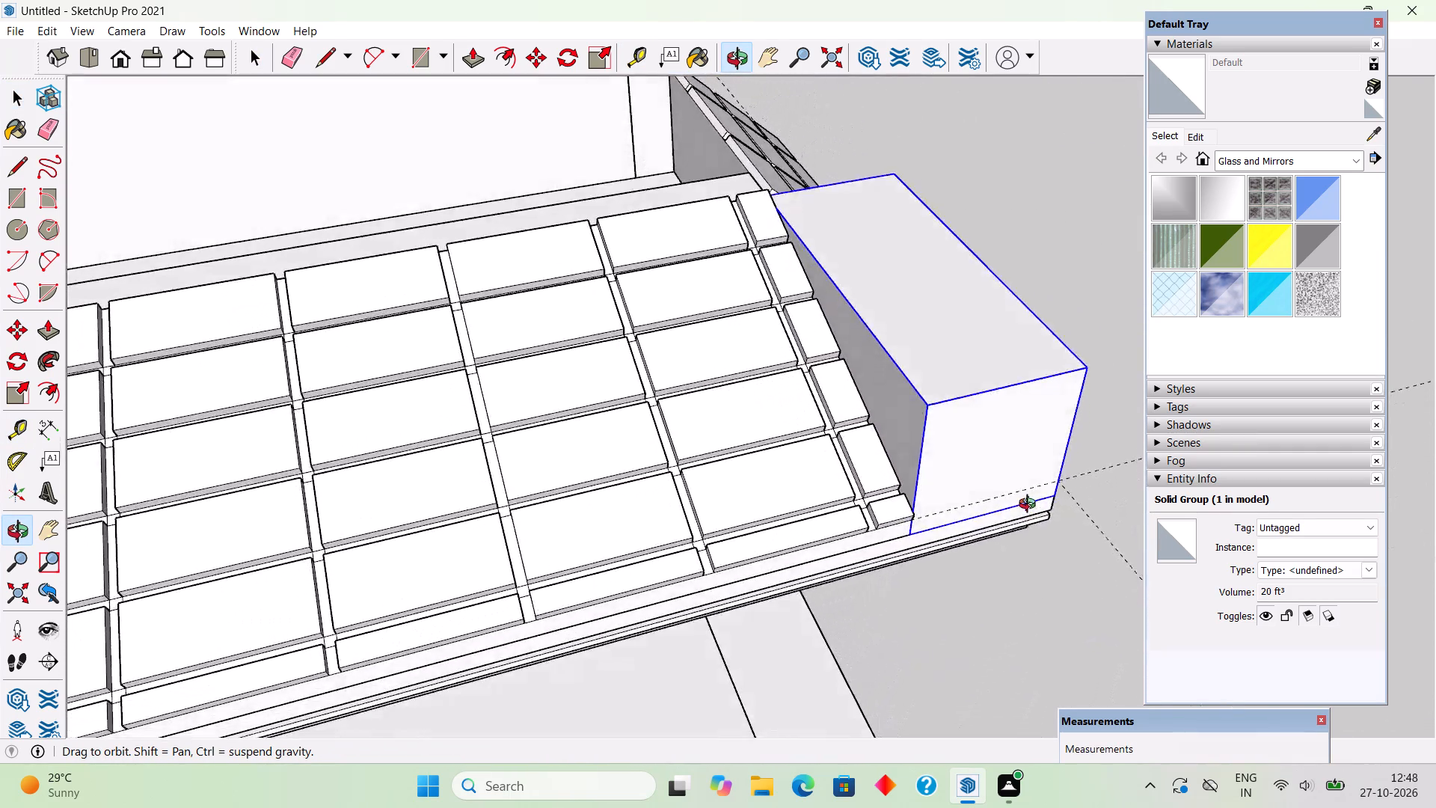
{"action": "middle_click_drag", "start_coordinate": [1031, 506], "coordinate": [961, 482]}
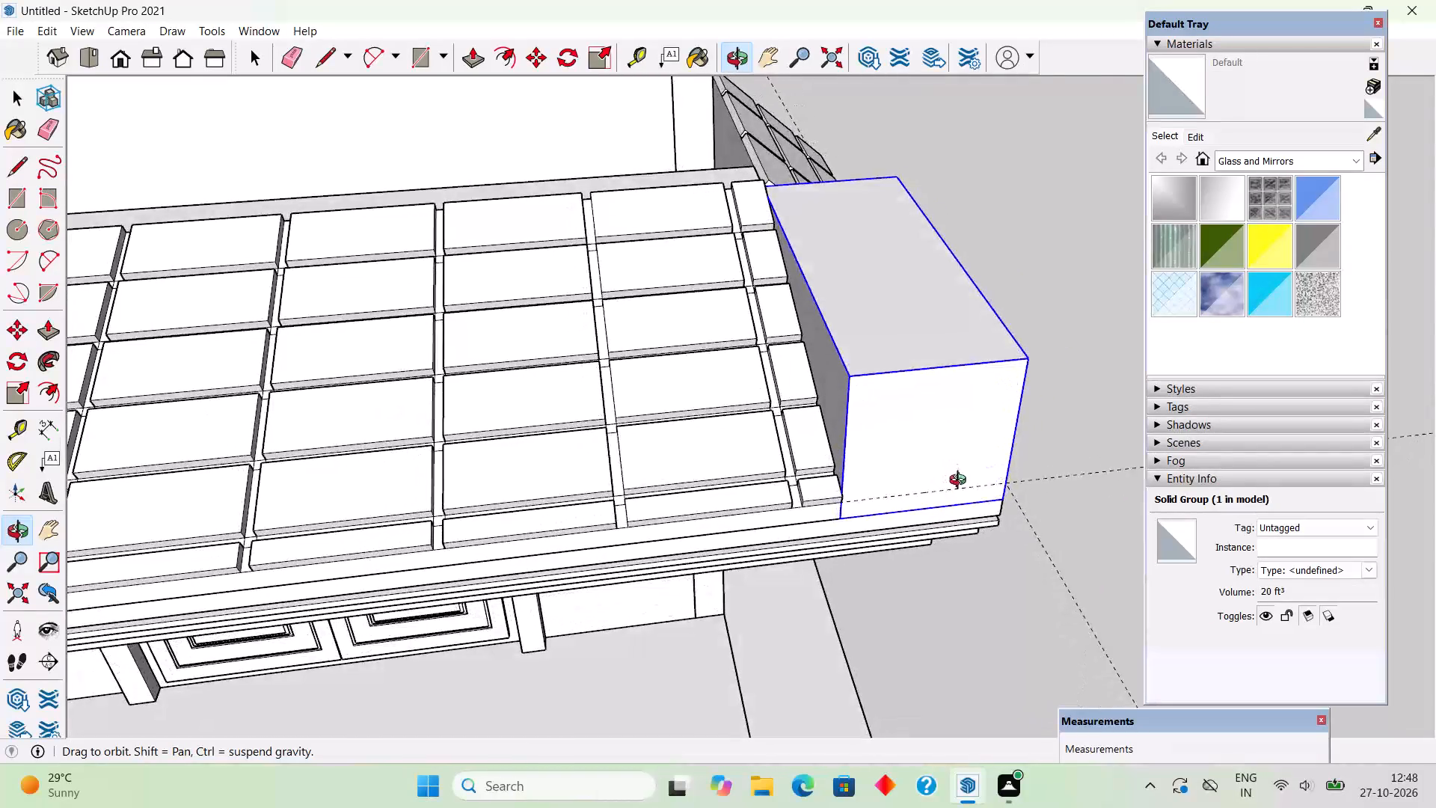
{"action": "middle_click_drag", "start_coordinate": [961, 482], "coordinate": [289, 426]}
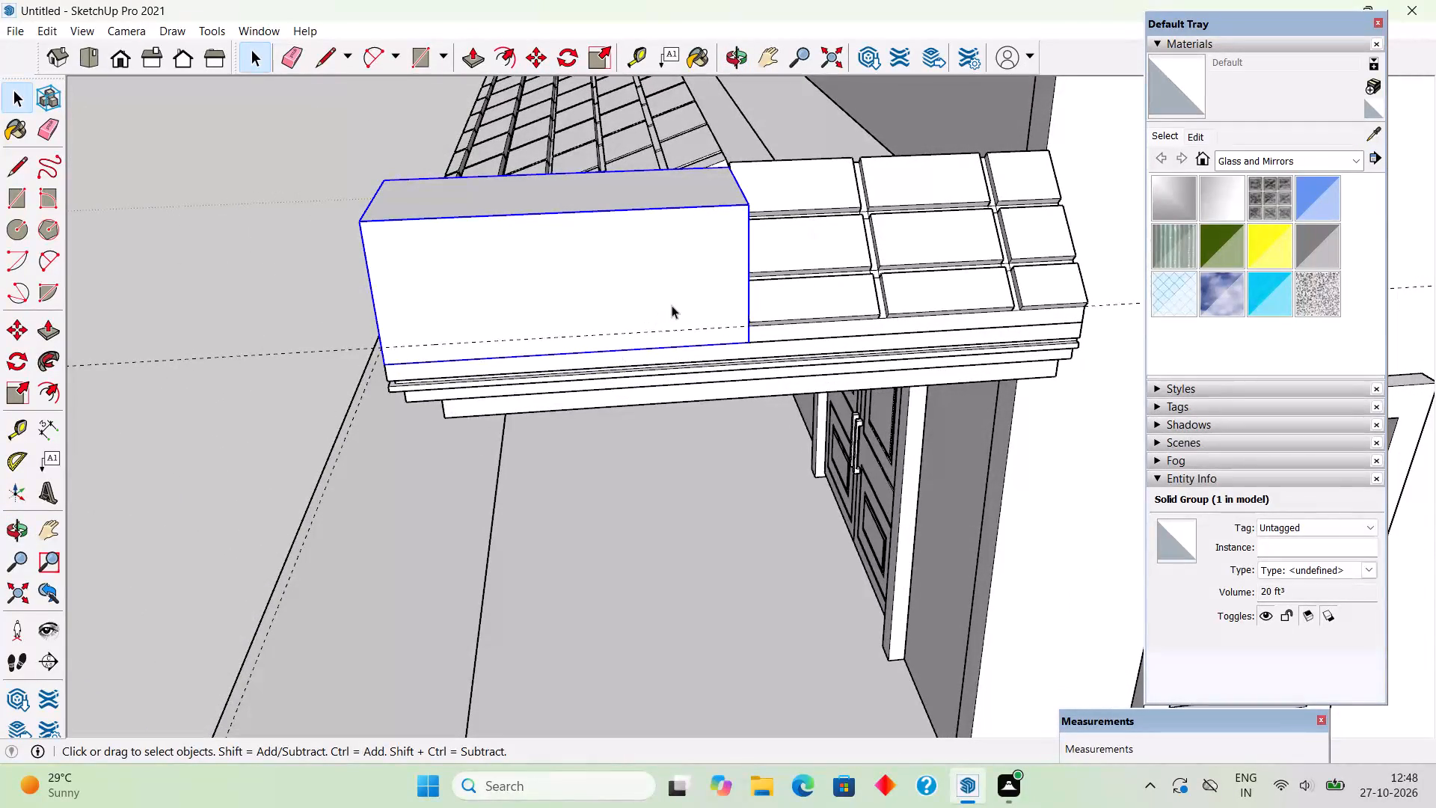
{"action": "middle_click_drag", "start_coordinate": [678, 304], "coordinate": [1035, 294]}
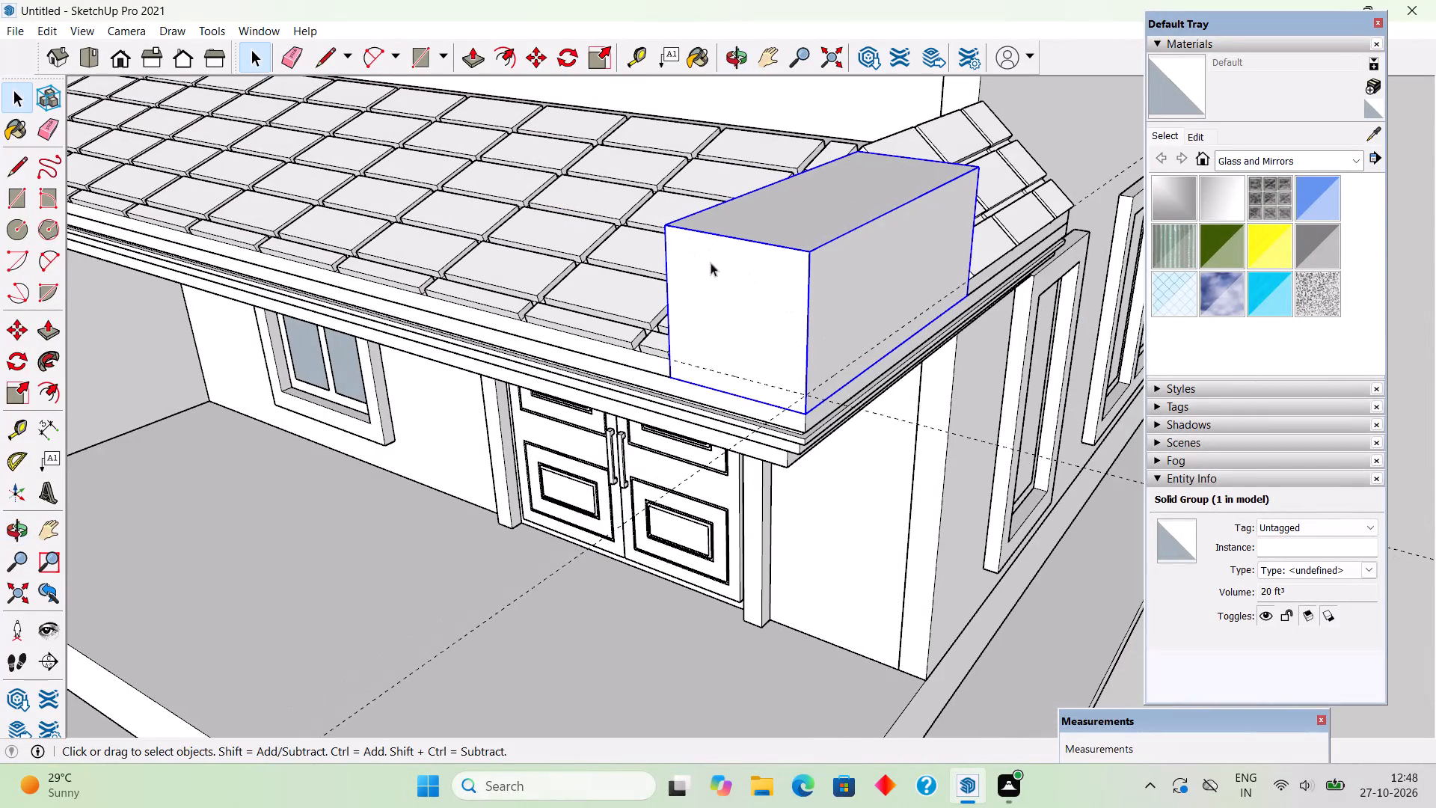
{"action": "middle_click_drag", "start_coordinate": [771, 296], "coordinate": [1033, 343]}
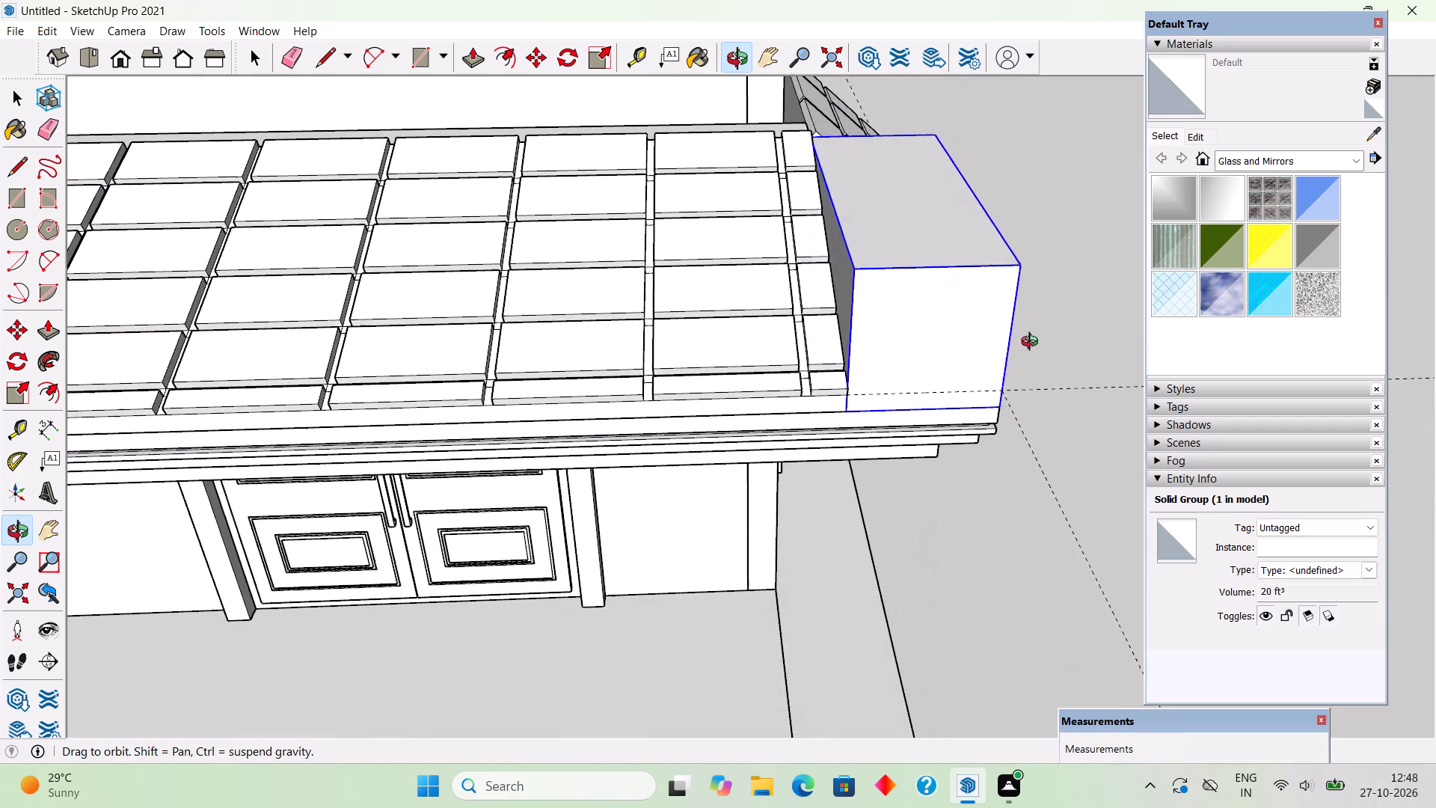
{"action": "middle_click_drag", "start_coordinate": [1033, 343], "coordinate": [1010, 332]}
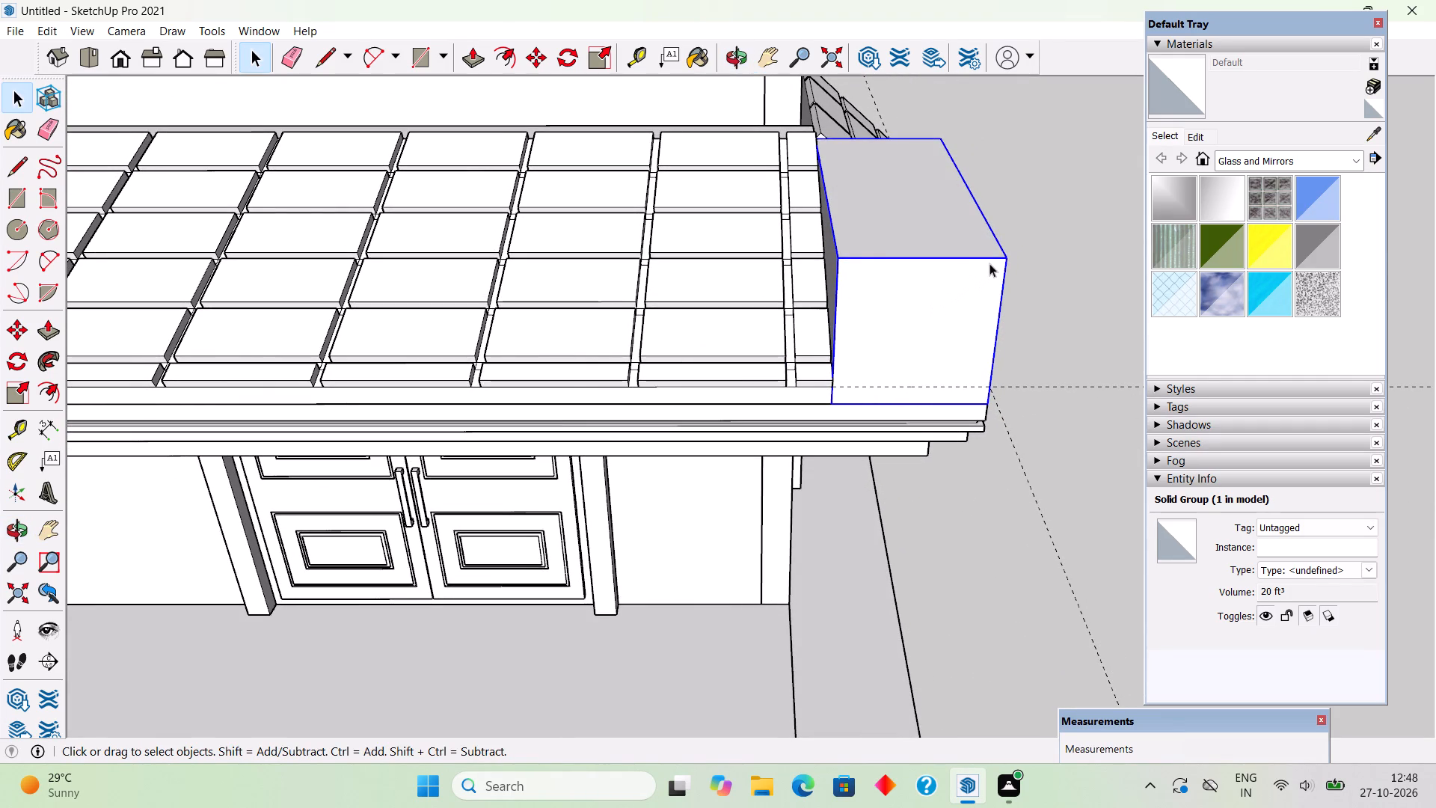
{"action": "middle_click_drag", "start_coordinate": [1057, 313], "coordinate": [1081, 319]}
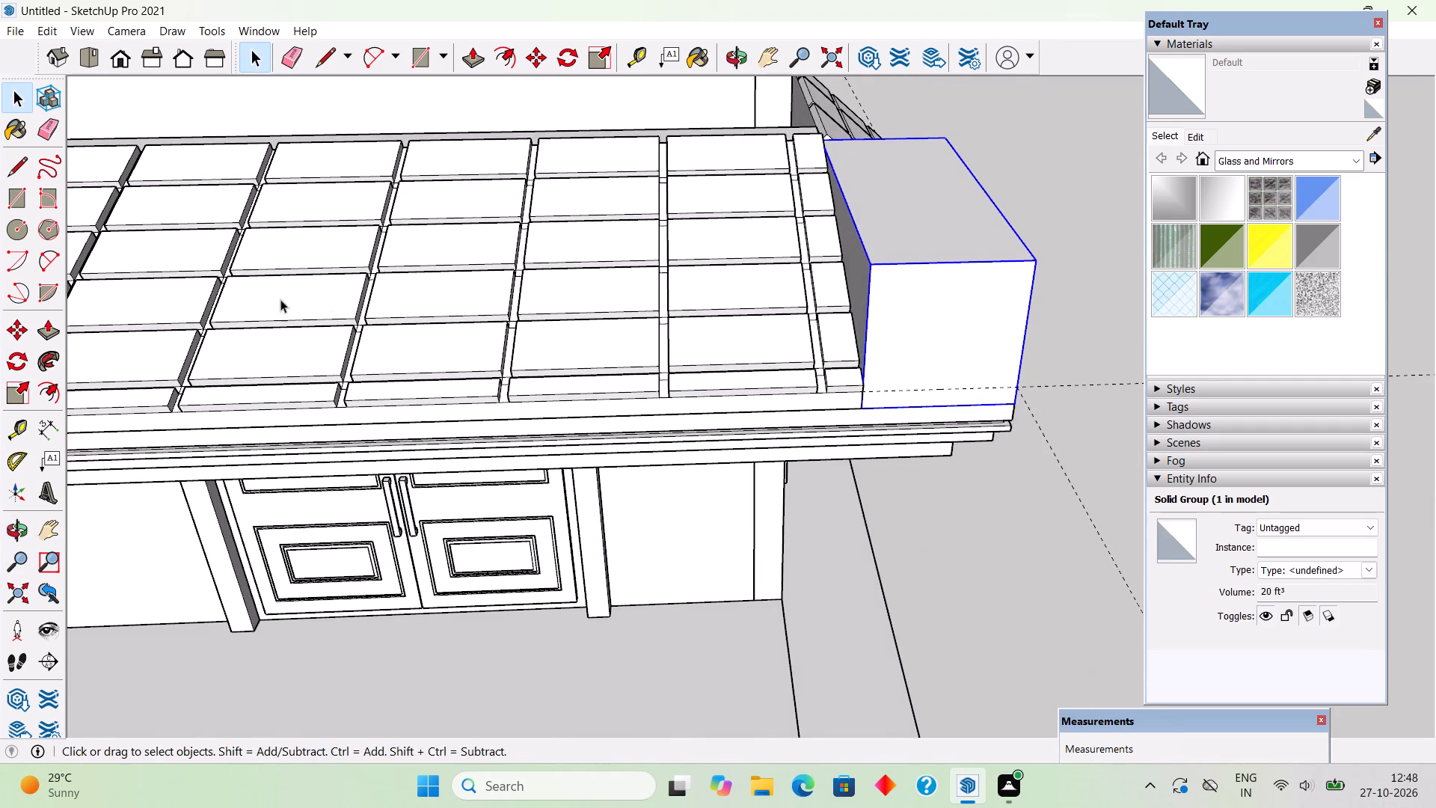
Hide the main tiled roof group beside the corner block.
{"action": "middle_click_drag", "start_coordinate": [313, 314], "coordinate": [496, 351]}
{"action": "scroll", "coordinate": [454, 346], "scroll_direction": "down", "scroll_amount": 7}
{"action": "middle_click_drag", "start_coordinate": [379, 342], "coordinate": [560, 352]}
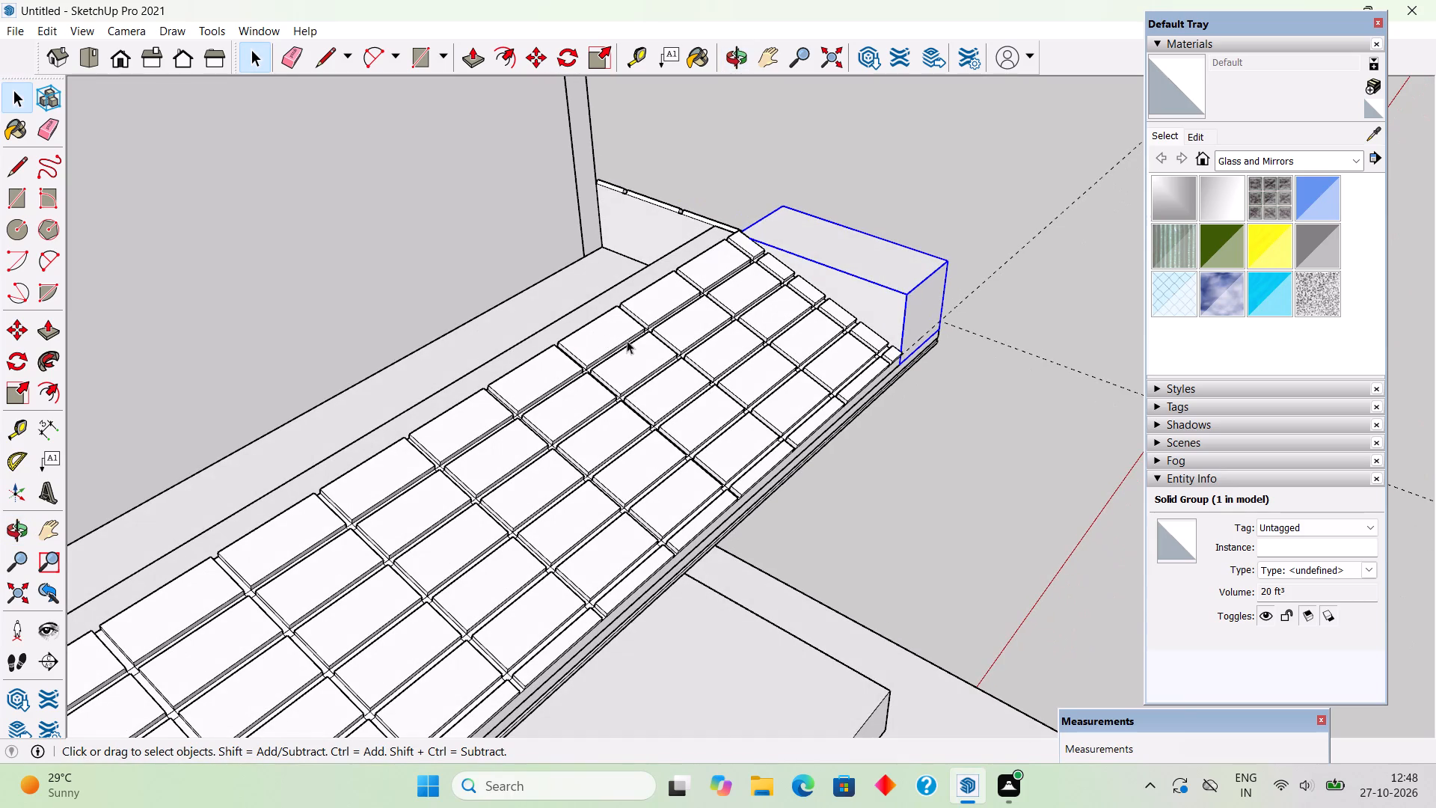
{"action": "scroll", "coordinate": [990, 314], "scroll_direction": "up", "scroll_amount": 4}
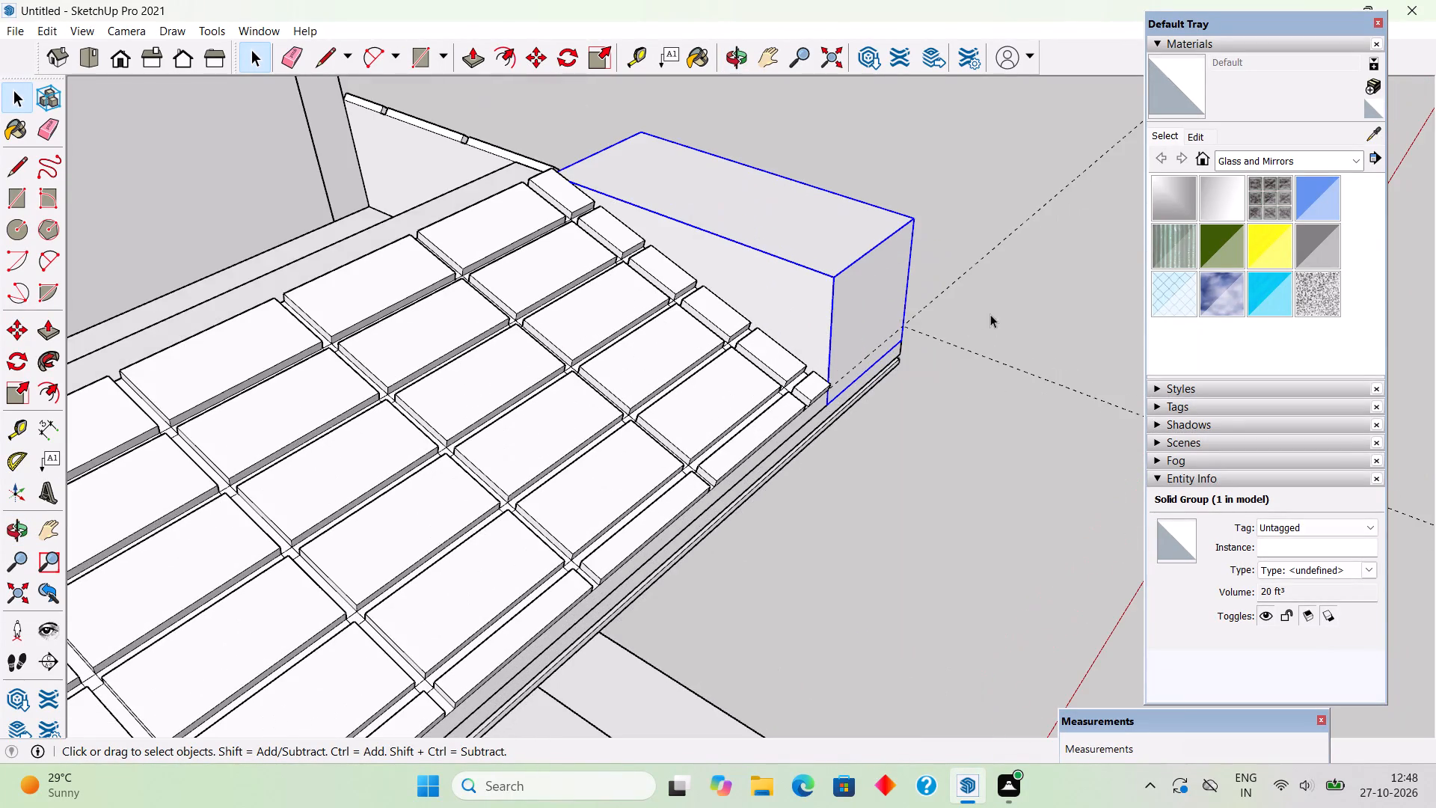
{"action": "scroll", "coordinate": [907, 303], "scroll_direction": "up", "scroll_amount": 3}
{"action": "middle_click_drag", "start_coordinate": [661, 314], "coordinate": [583, 379]}
{"action": "scroll", "coordinate": [661, 420], "scroll_direction": "up", "scroll_amount": 5}
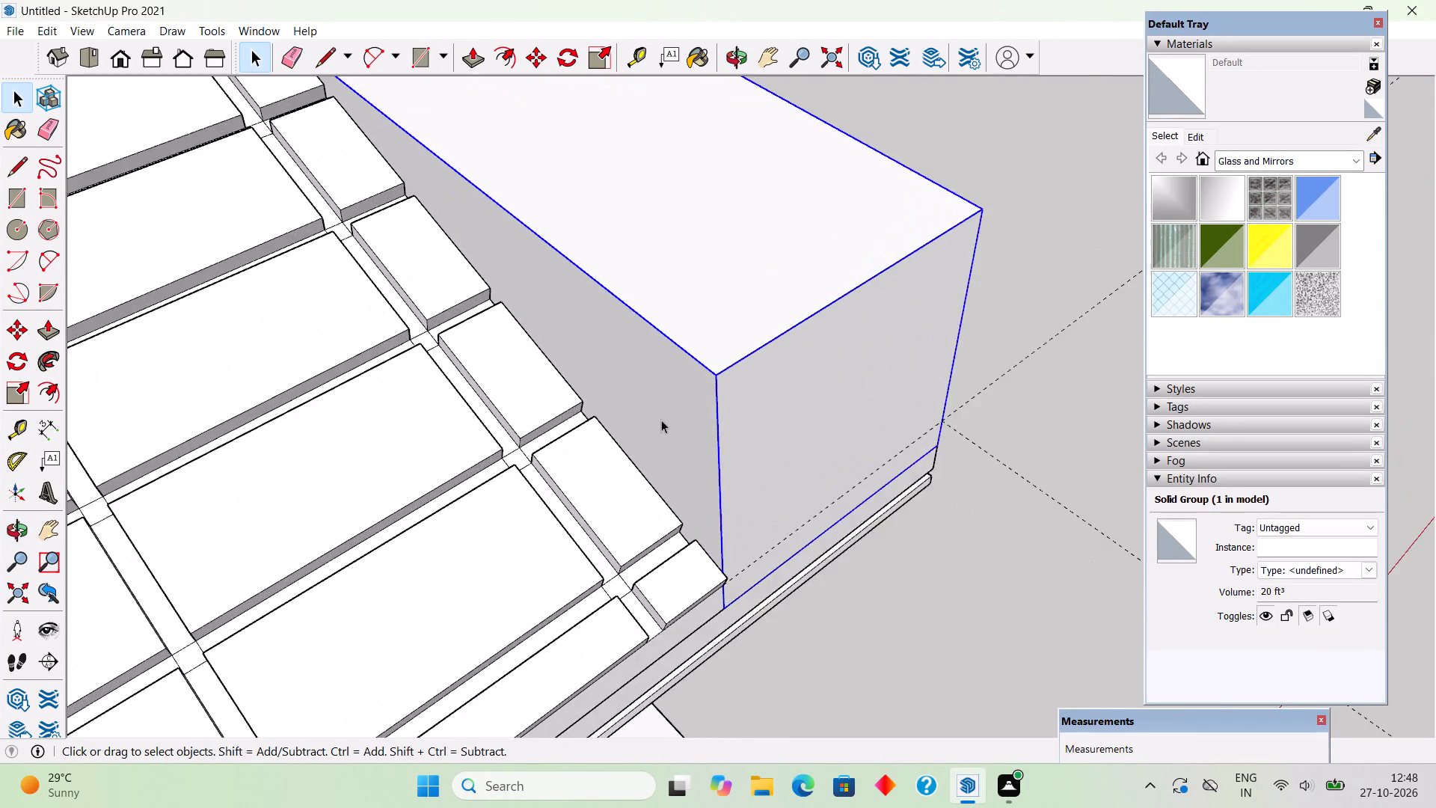
{"action": "scroll", "coordinate": [667, 432], "scroll_direction": "up", "scroll_amount": 4}
{"action": "left_click", "coordinate": [602, 473]}
{"action": "scroll", "coordinate": [602, 473], "scroll_direction": "down", "scroll_amount": 7}
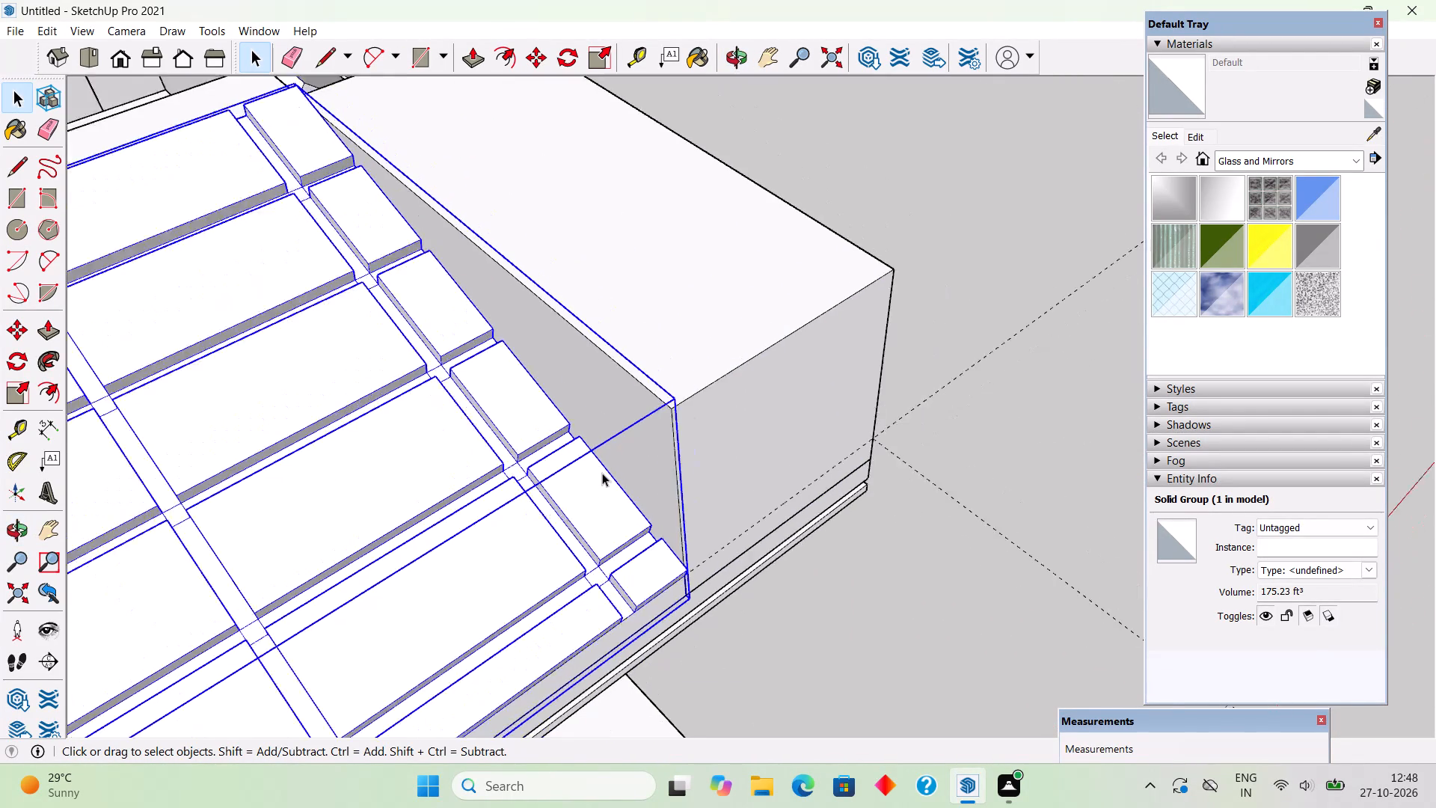
{"action": "scroll", "coordinate": [602, 473], "scroll_direction": "down", "scroll_amount": 1}
{"action": "right_click", "coordinate": [602, 473]}
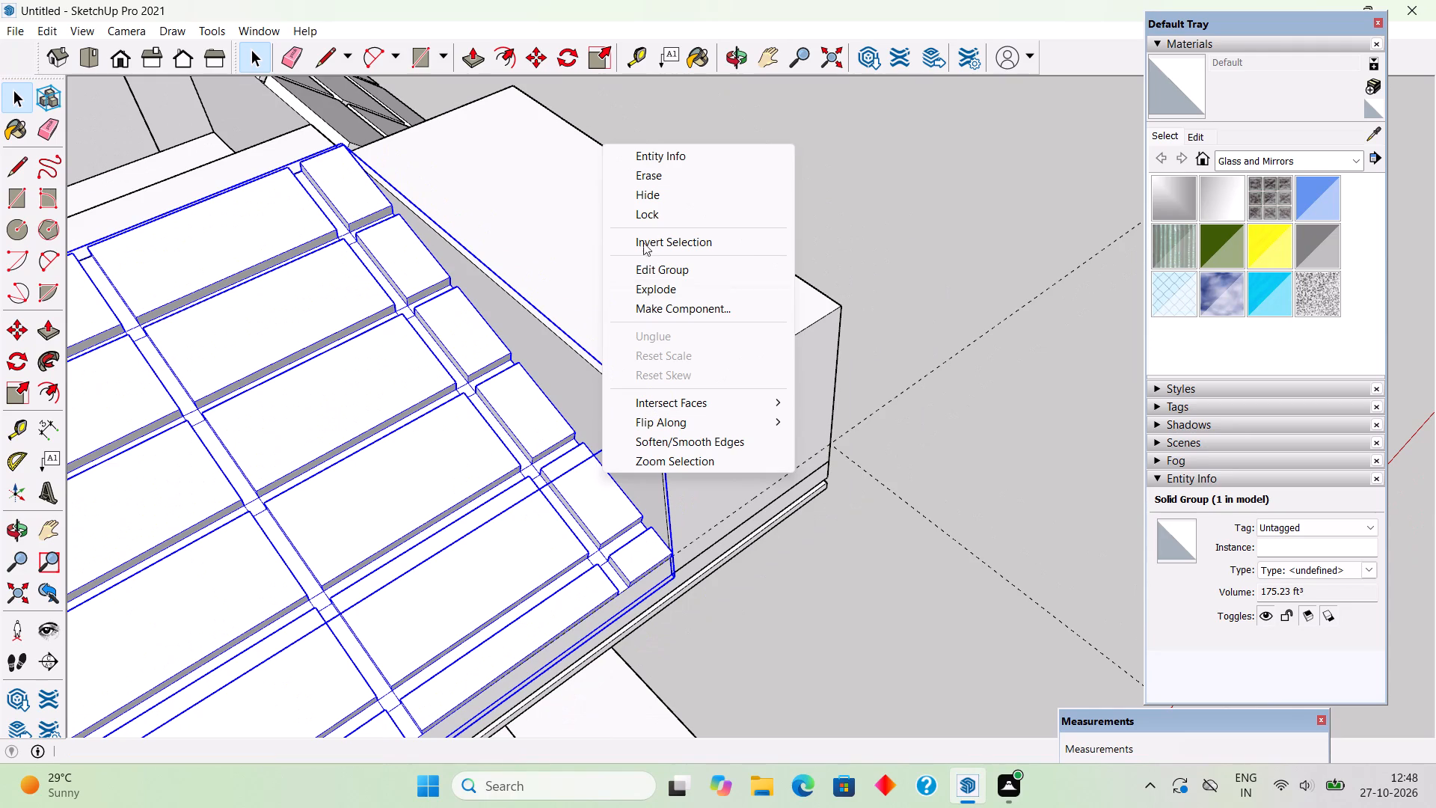
{"action": "left_click", "coordinate": [656, 191]}
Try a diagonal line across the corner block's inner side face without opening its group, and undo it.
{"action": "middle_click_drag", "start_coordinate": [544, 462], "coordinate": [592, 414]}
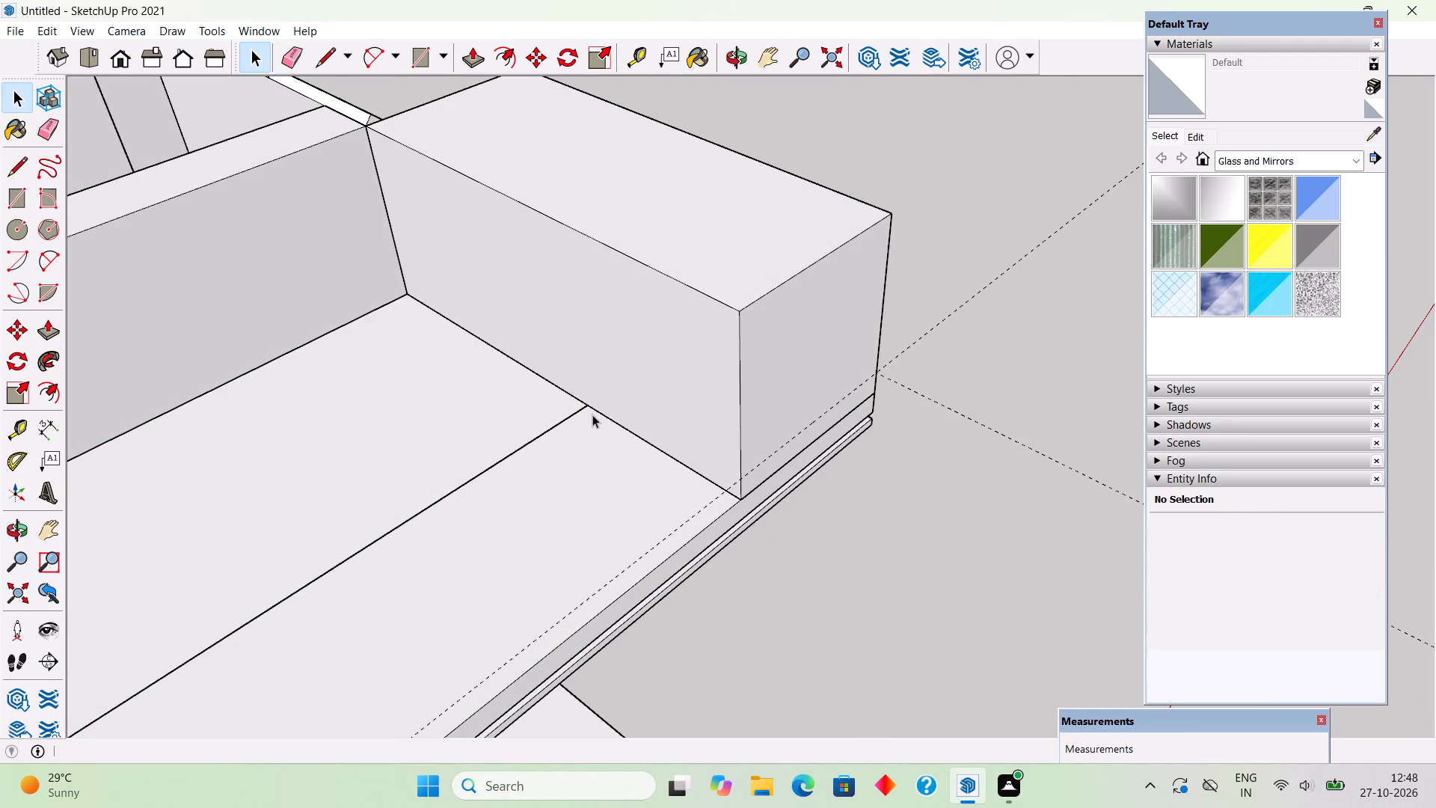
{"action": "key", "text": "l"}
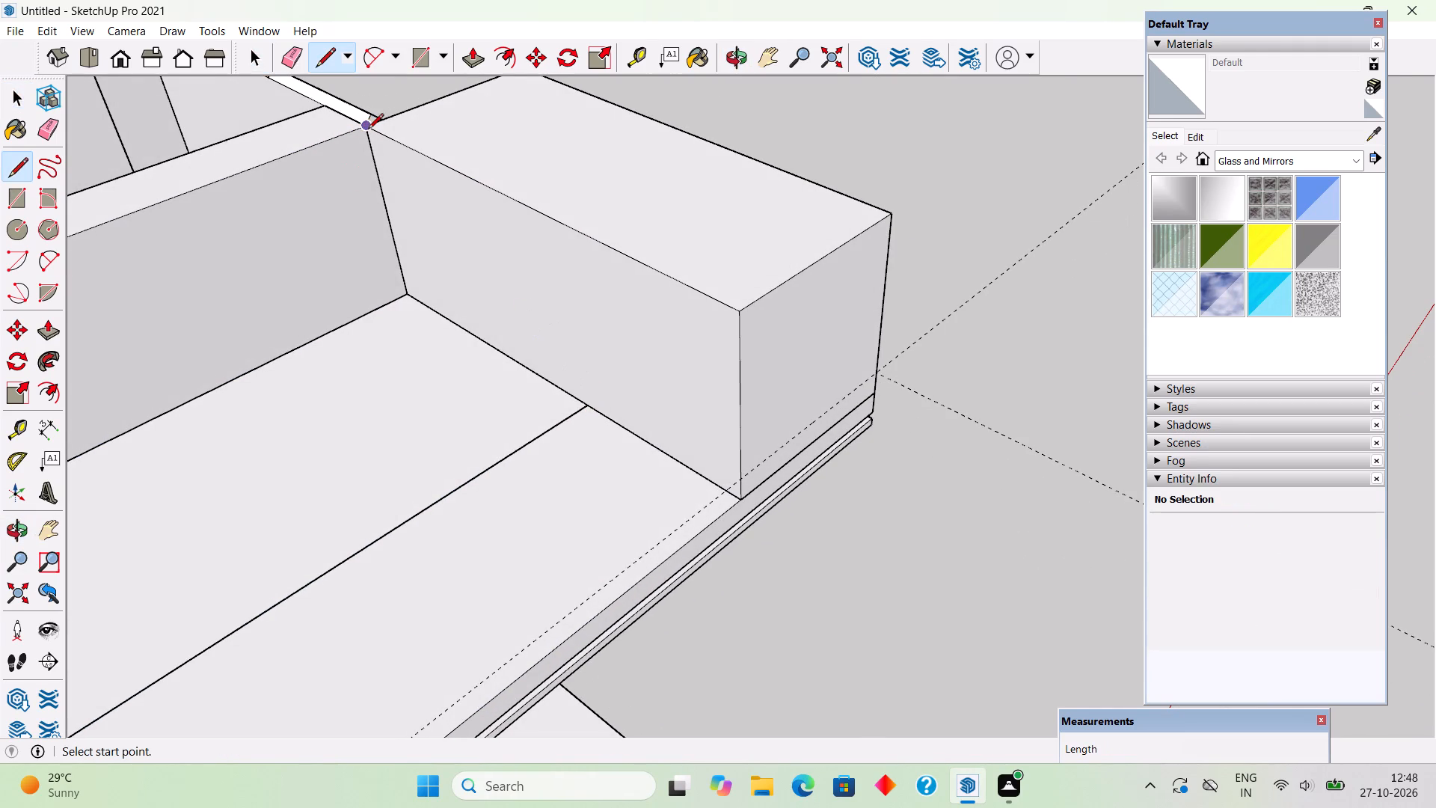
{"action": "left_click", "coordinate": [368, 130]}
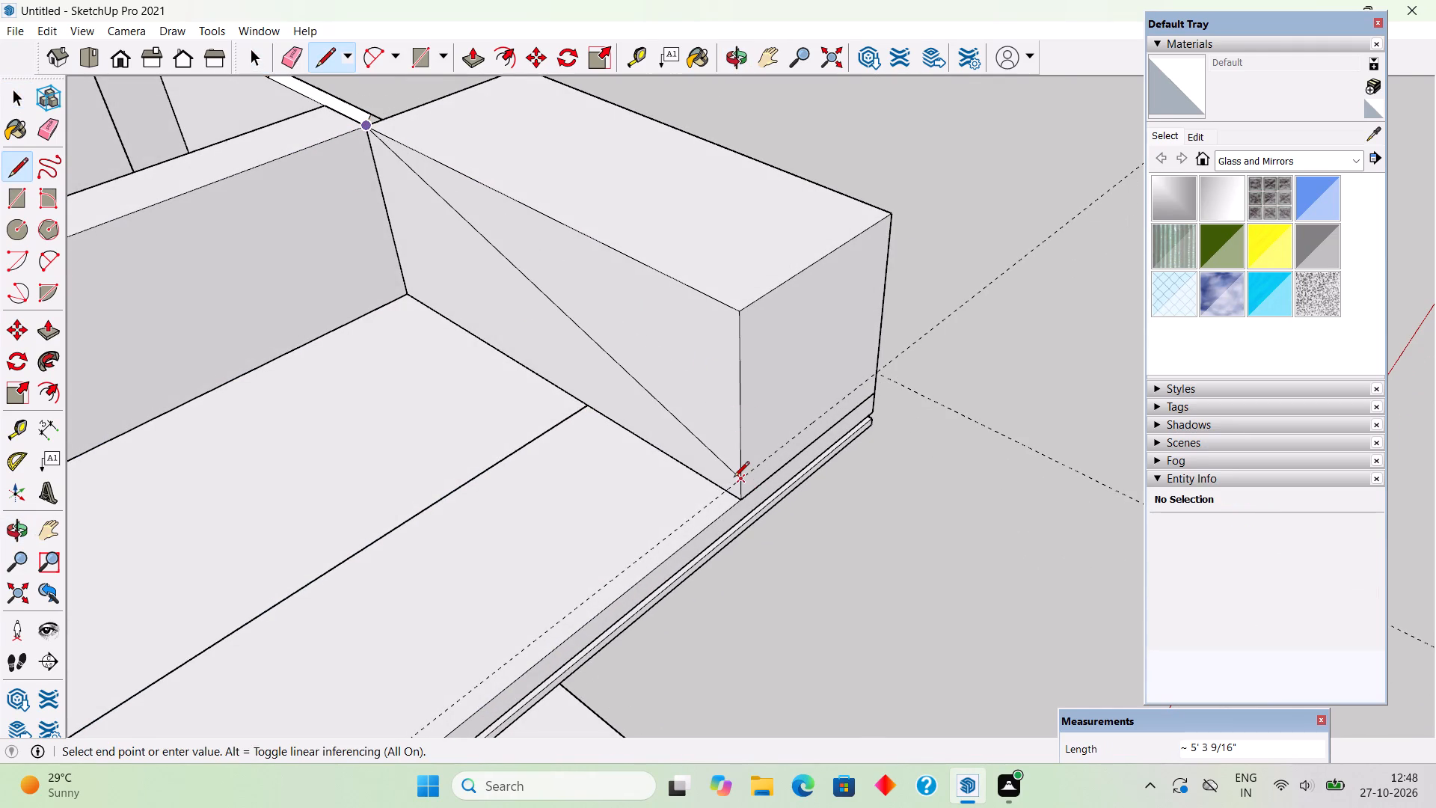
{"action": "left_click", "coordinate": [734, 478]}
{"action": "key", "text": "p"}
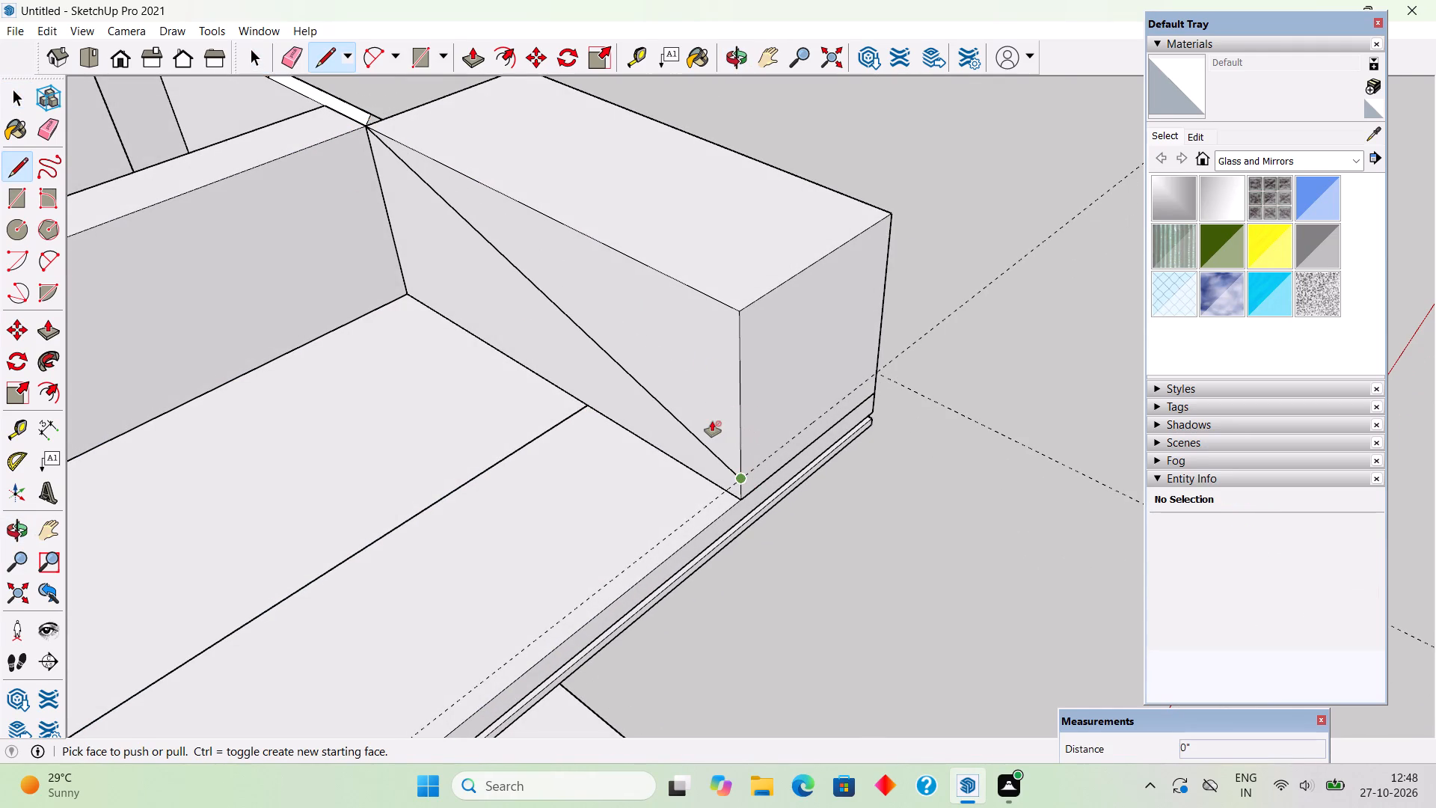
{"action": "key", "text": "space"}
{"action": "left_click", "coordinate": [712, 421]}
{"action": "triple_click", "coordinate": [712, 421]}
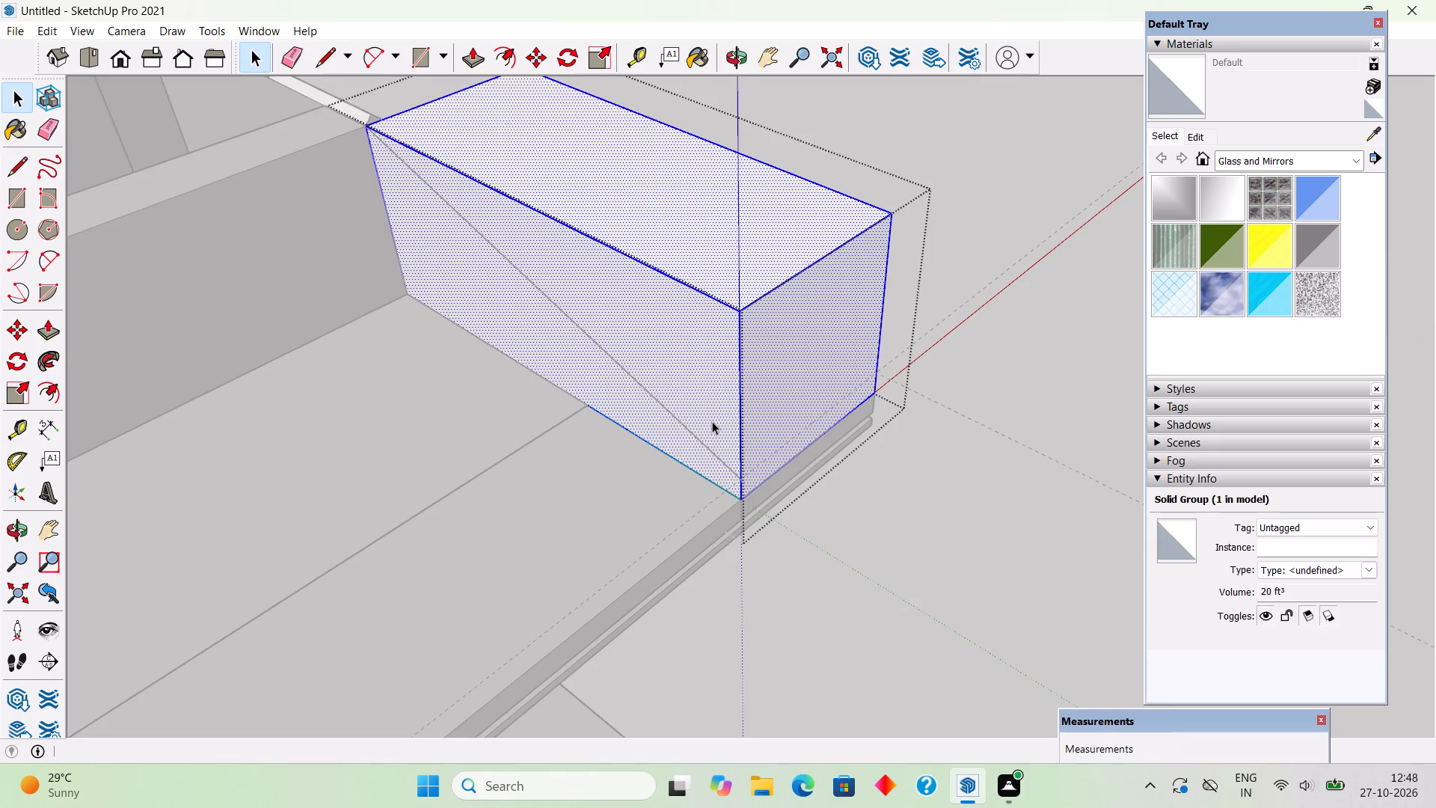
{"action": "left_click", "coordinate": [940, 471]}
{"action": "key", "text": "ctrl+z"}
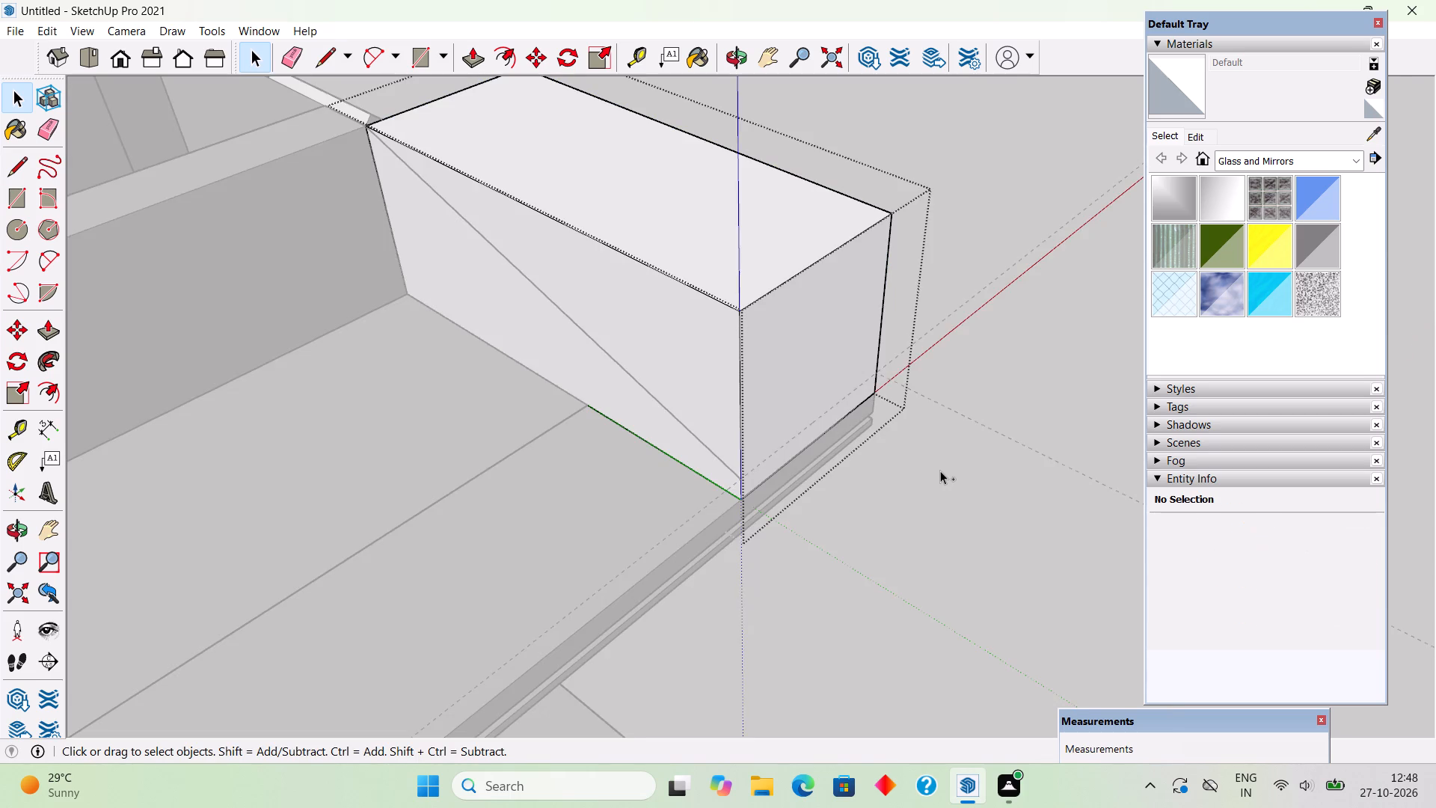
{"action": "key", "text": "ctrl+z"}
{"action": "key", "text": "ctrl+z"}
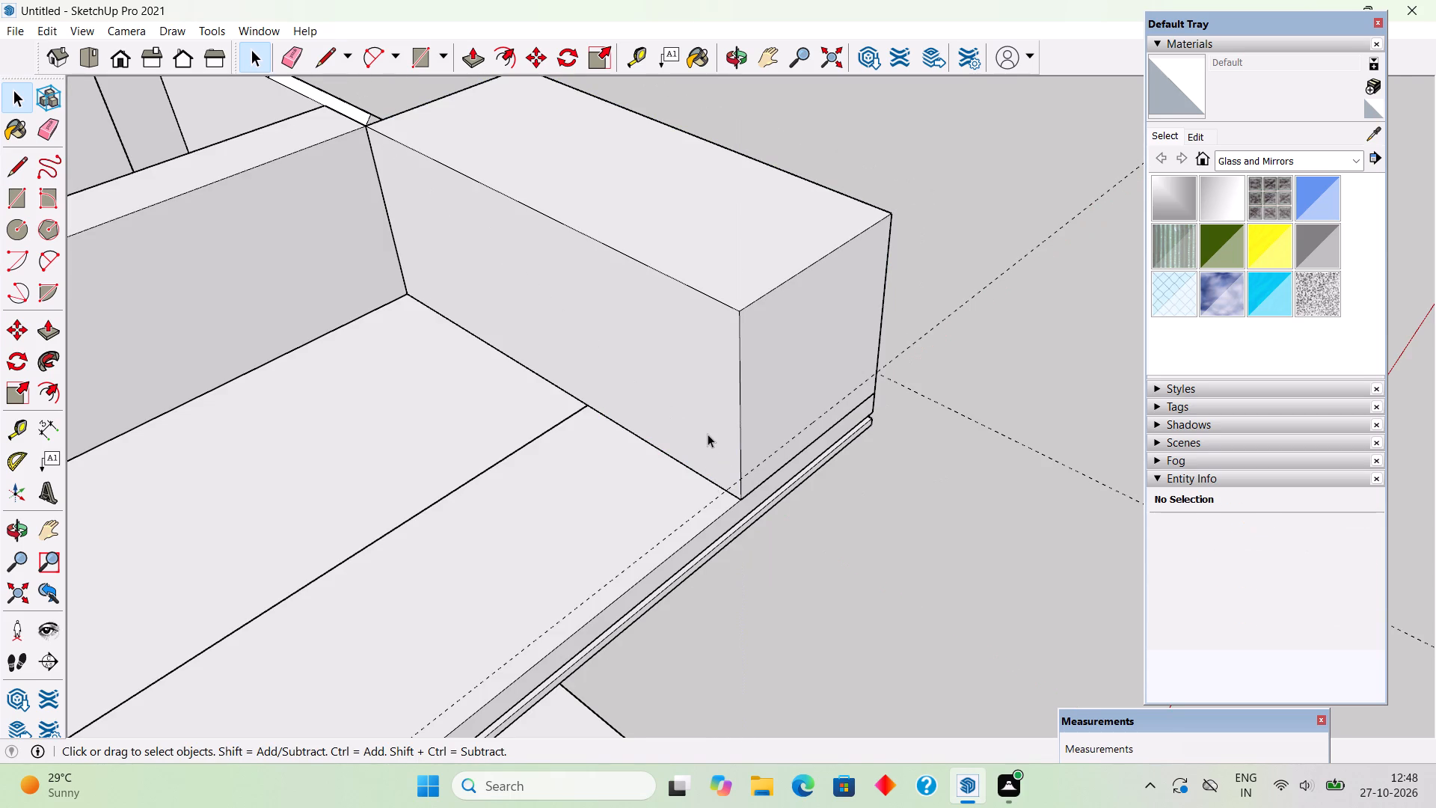
Inside the corner block group, draw a diagonal from the inner face's top back corner to the front guide and push the upper triangle 2' through.
{"action": "triple_click", "coordinate": [708, 434]}
{"action": "key", "text": "l"}
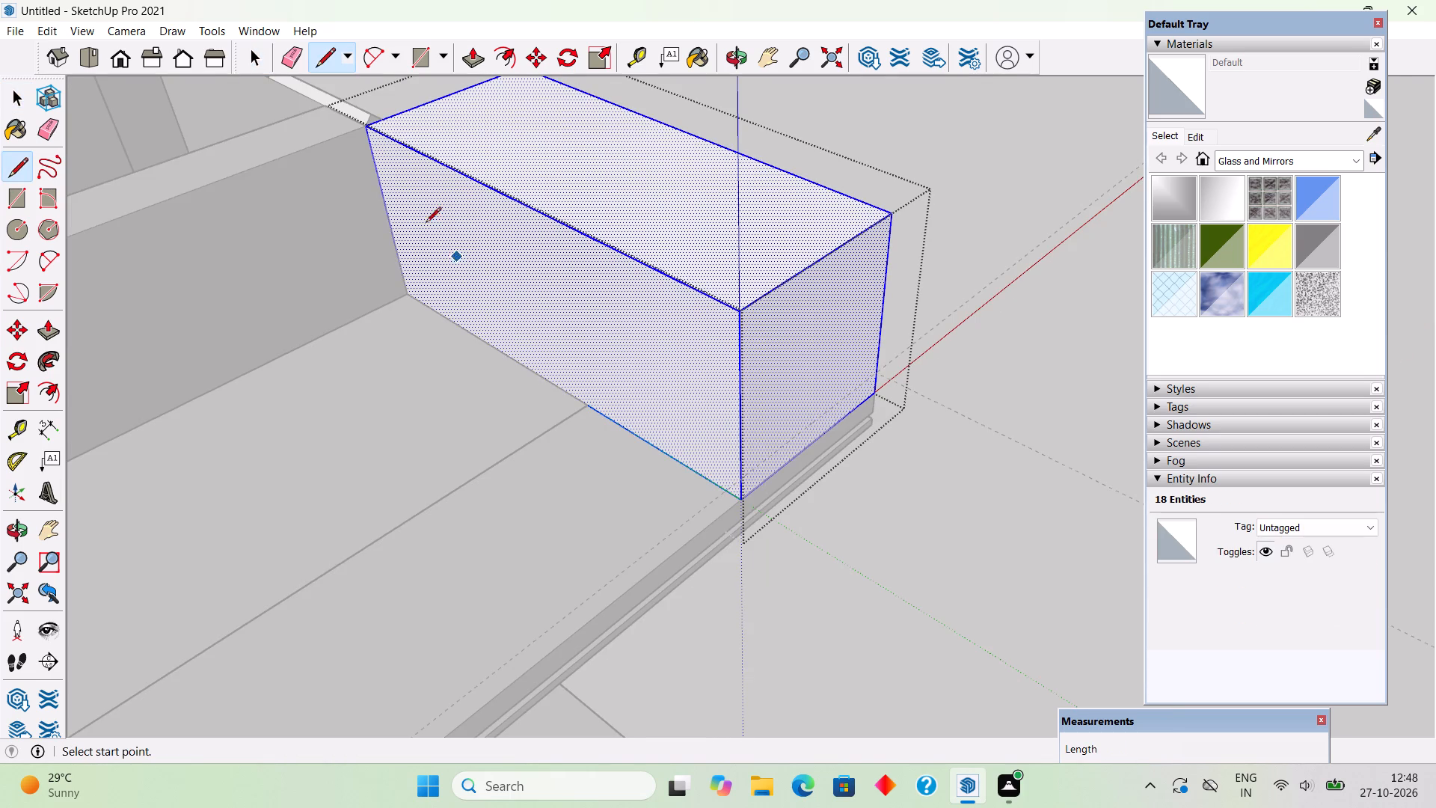
{"action": "left_click", "coordinate": [373, 129]}
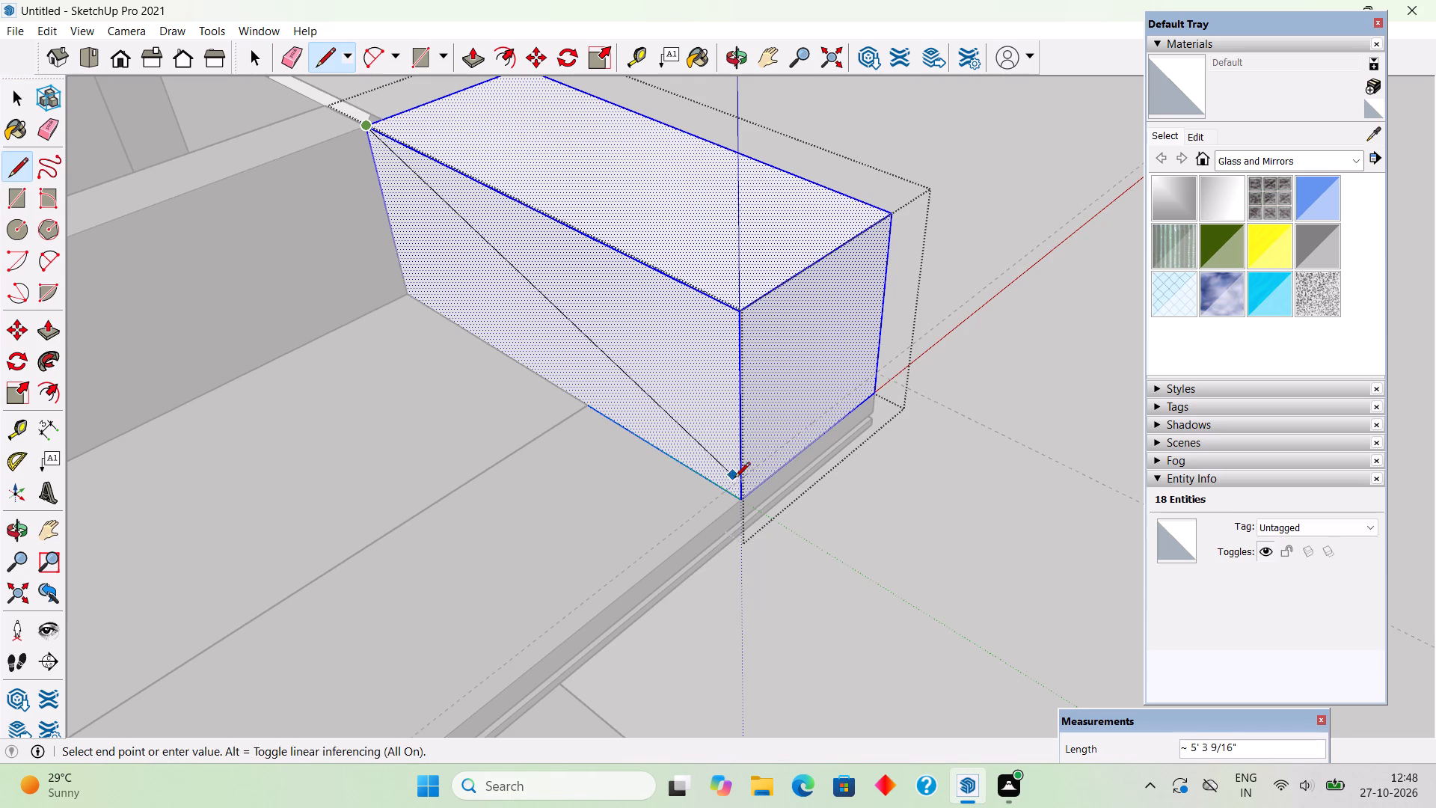
{"action": "left_click", "coordinate": [741, 486]}
{"action": "key", "text": "space"}
{"action": "type", "text": "p"}
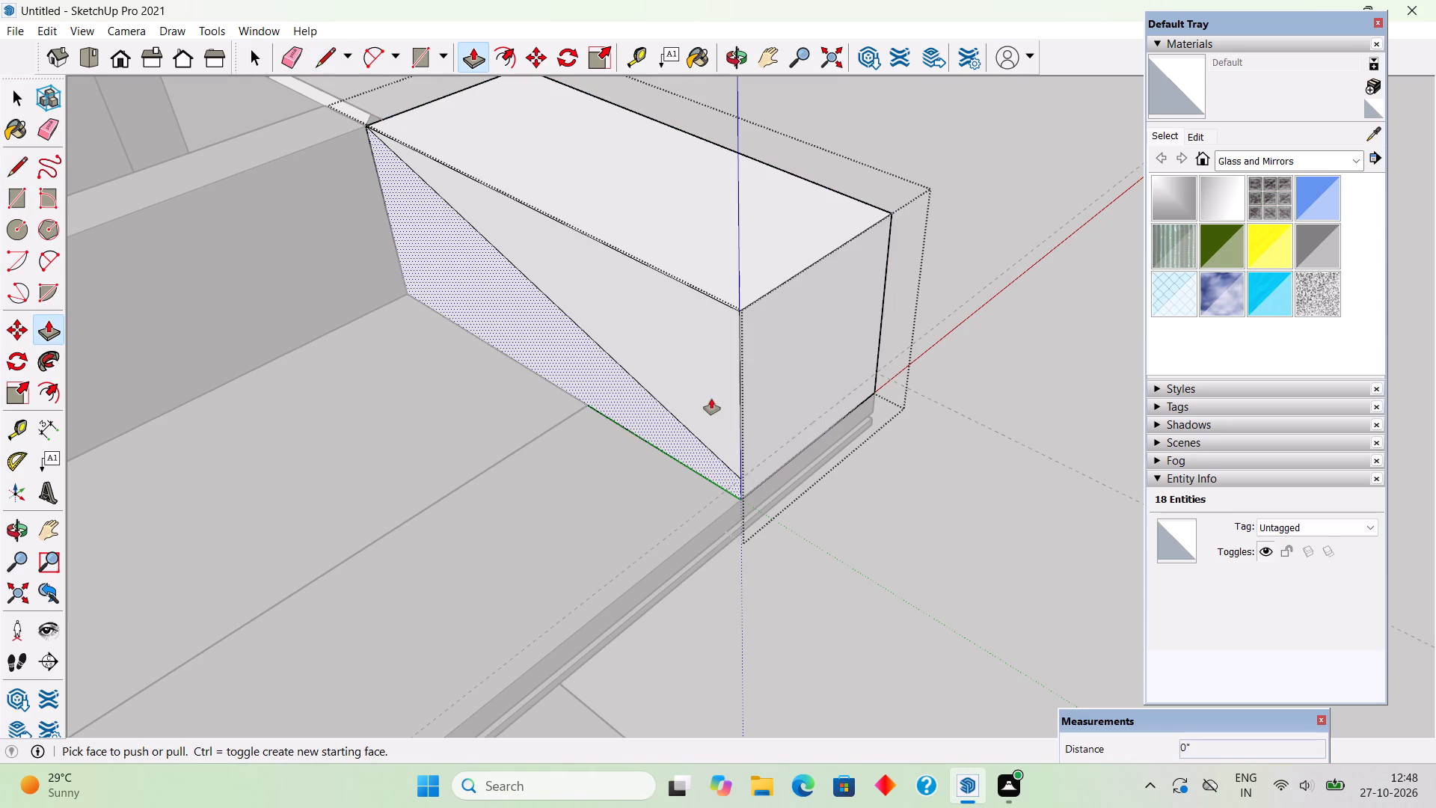
{"action": "left_click", "coordinate": [711, 399]}
{"action": "left_click", "coordinate": [897, 294]}
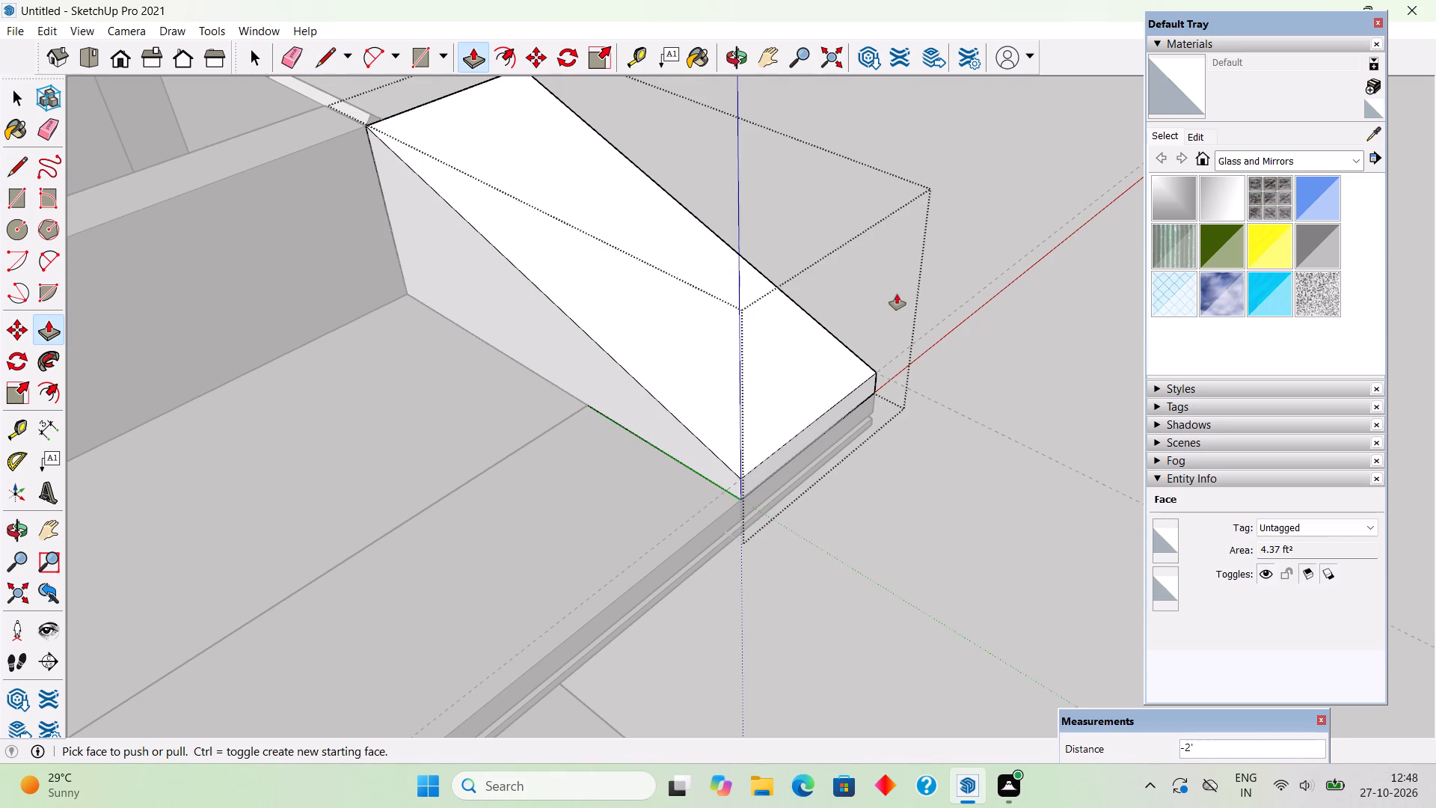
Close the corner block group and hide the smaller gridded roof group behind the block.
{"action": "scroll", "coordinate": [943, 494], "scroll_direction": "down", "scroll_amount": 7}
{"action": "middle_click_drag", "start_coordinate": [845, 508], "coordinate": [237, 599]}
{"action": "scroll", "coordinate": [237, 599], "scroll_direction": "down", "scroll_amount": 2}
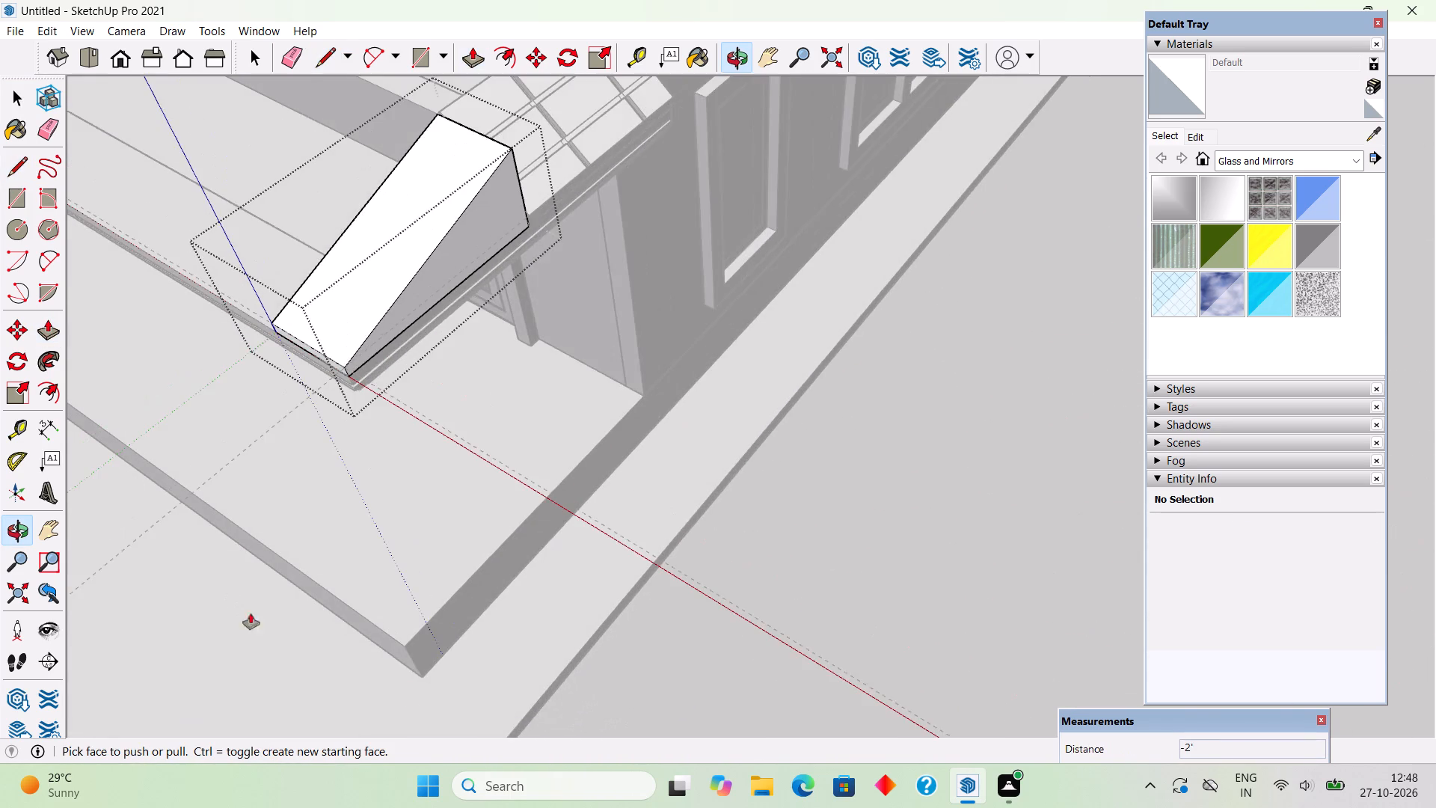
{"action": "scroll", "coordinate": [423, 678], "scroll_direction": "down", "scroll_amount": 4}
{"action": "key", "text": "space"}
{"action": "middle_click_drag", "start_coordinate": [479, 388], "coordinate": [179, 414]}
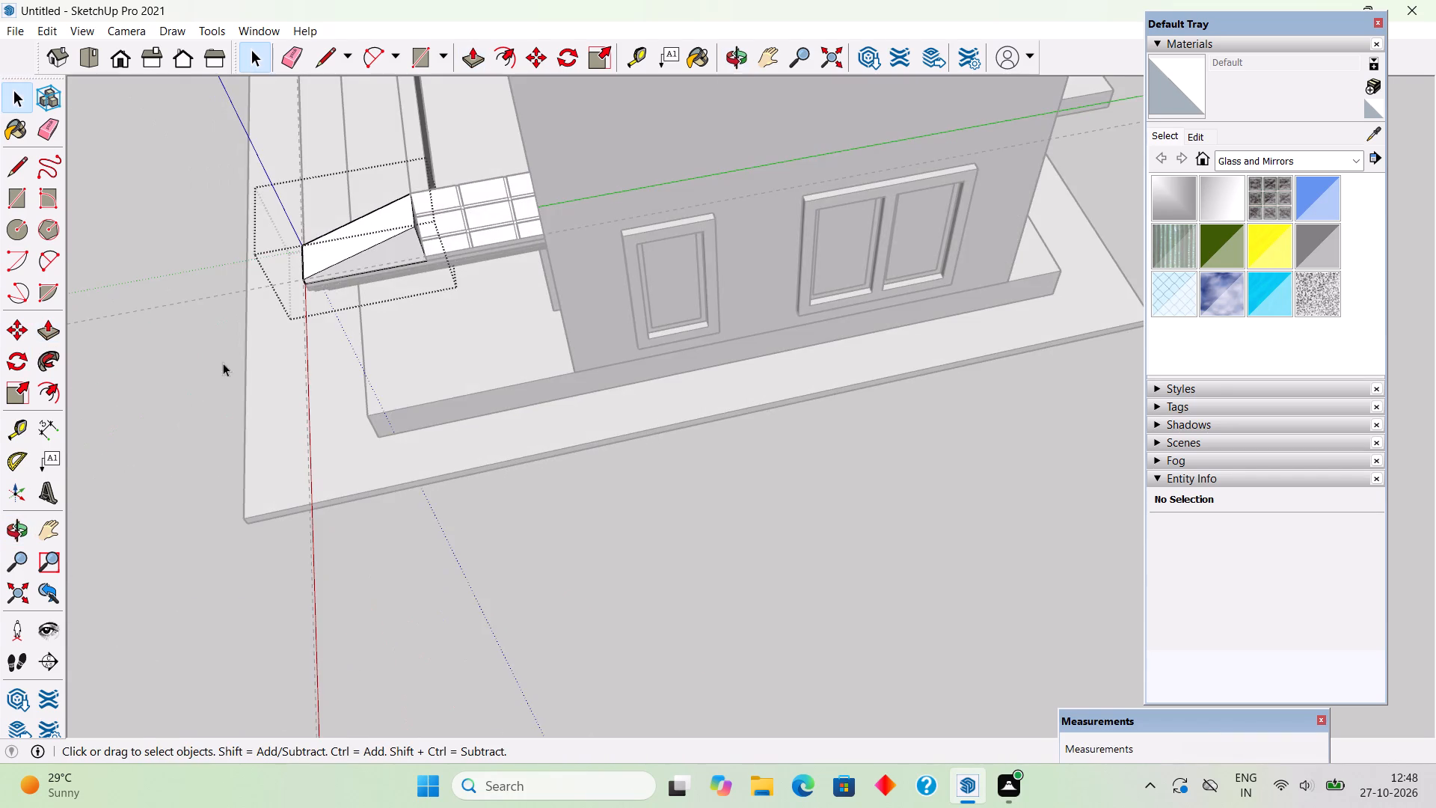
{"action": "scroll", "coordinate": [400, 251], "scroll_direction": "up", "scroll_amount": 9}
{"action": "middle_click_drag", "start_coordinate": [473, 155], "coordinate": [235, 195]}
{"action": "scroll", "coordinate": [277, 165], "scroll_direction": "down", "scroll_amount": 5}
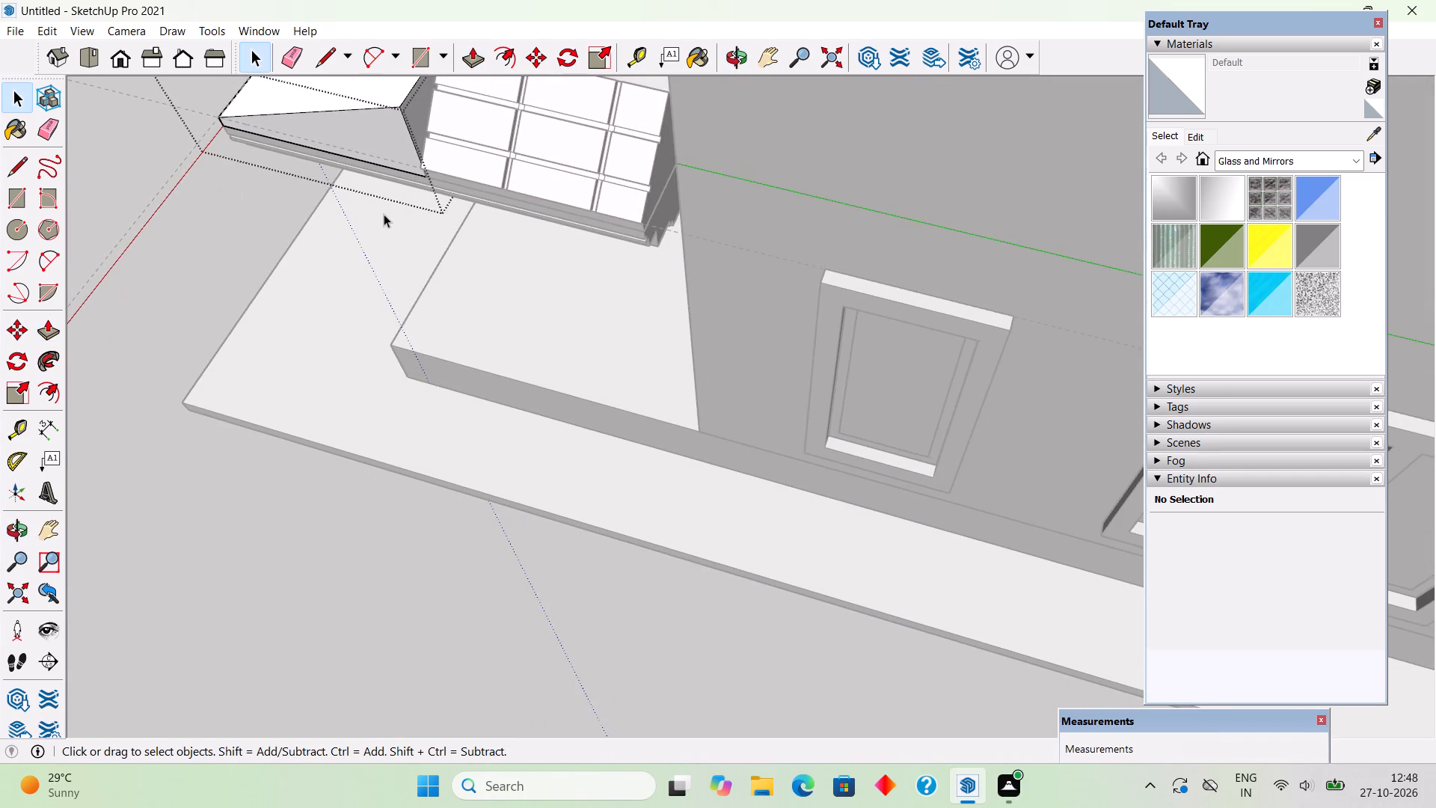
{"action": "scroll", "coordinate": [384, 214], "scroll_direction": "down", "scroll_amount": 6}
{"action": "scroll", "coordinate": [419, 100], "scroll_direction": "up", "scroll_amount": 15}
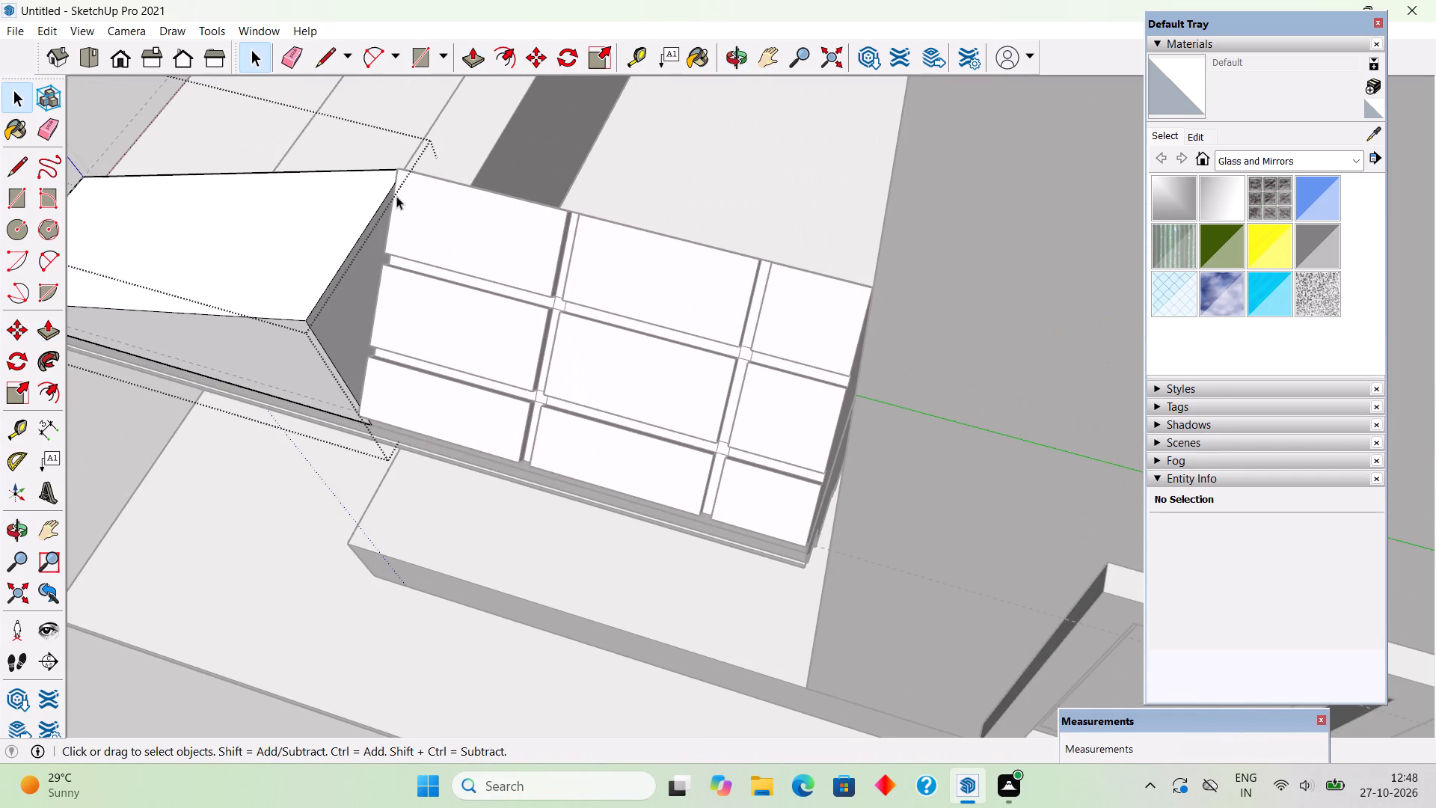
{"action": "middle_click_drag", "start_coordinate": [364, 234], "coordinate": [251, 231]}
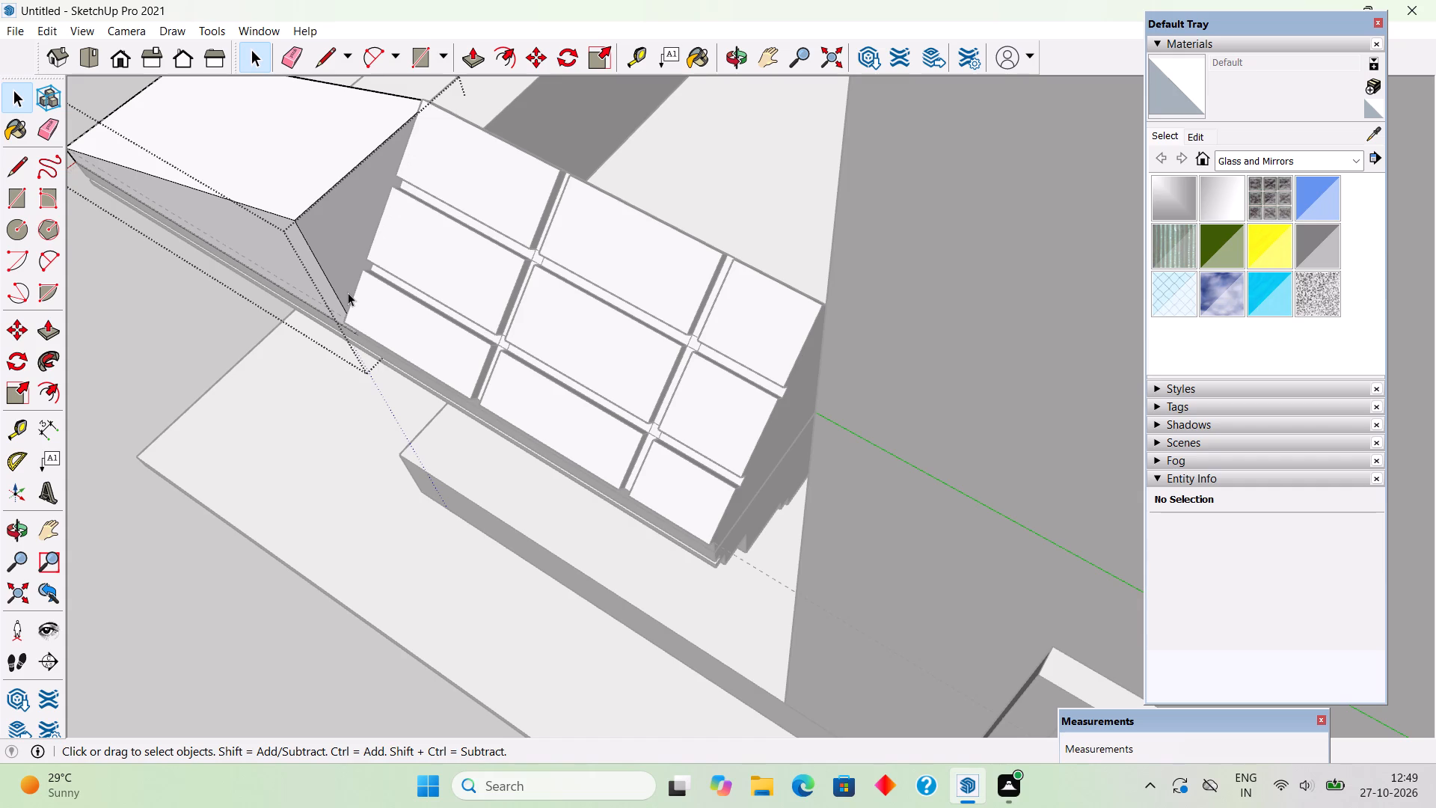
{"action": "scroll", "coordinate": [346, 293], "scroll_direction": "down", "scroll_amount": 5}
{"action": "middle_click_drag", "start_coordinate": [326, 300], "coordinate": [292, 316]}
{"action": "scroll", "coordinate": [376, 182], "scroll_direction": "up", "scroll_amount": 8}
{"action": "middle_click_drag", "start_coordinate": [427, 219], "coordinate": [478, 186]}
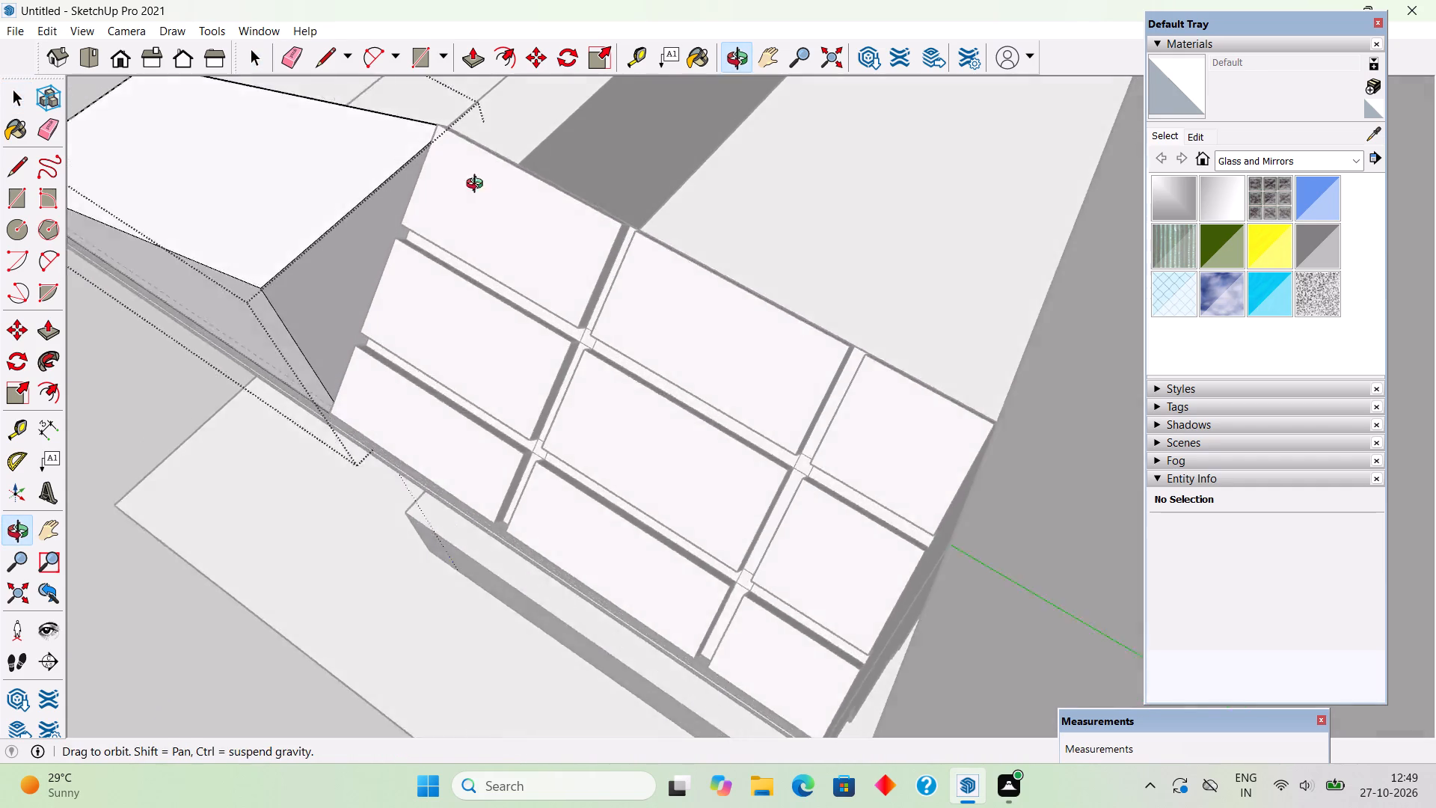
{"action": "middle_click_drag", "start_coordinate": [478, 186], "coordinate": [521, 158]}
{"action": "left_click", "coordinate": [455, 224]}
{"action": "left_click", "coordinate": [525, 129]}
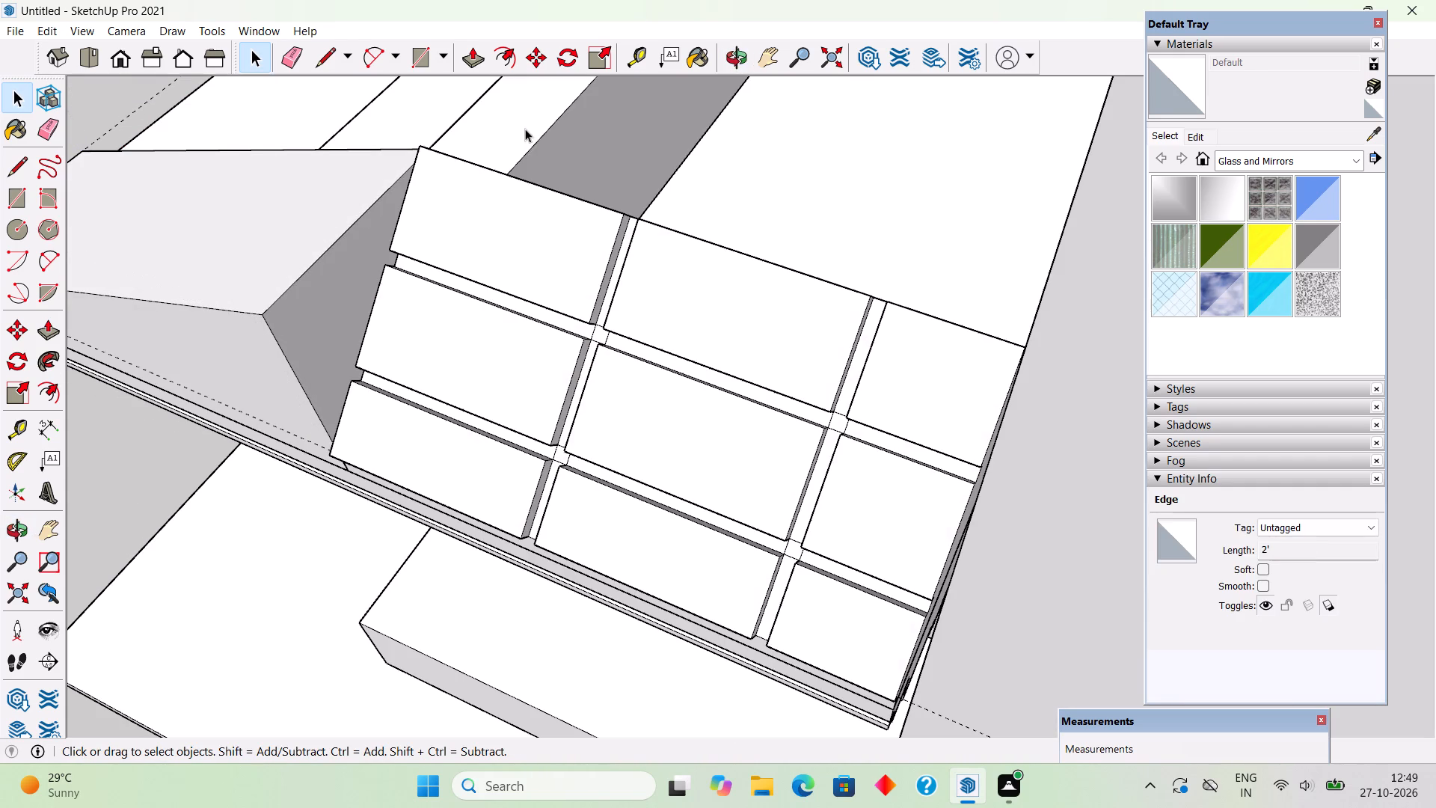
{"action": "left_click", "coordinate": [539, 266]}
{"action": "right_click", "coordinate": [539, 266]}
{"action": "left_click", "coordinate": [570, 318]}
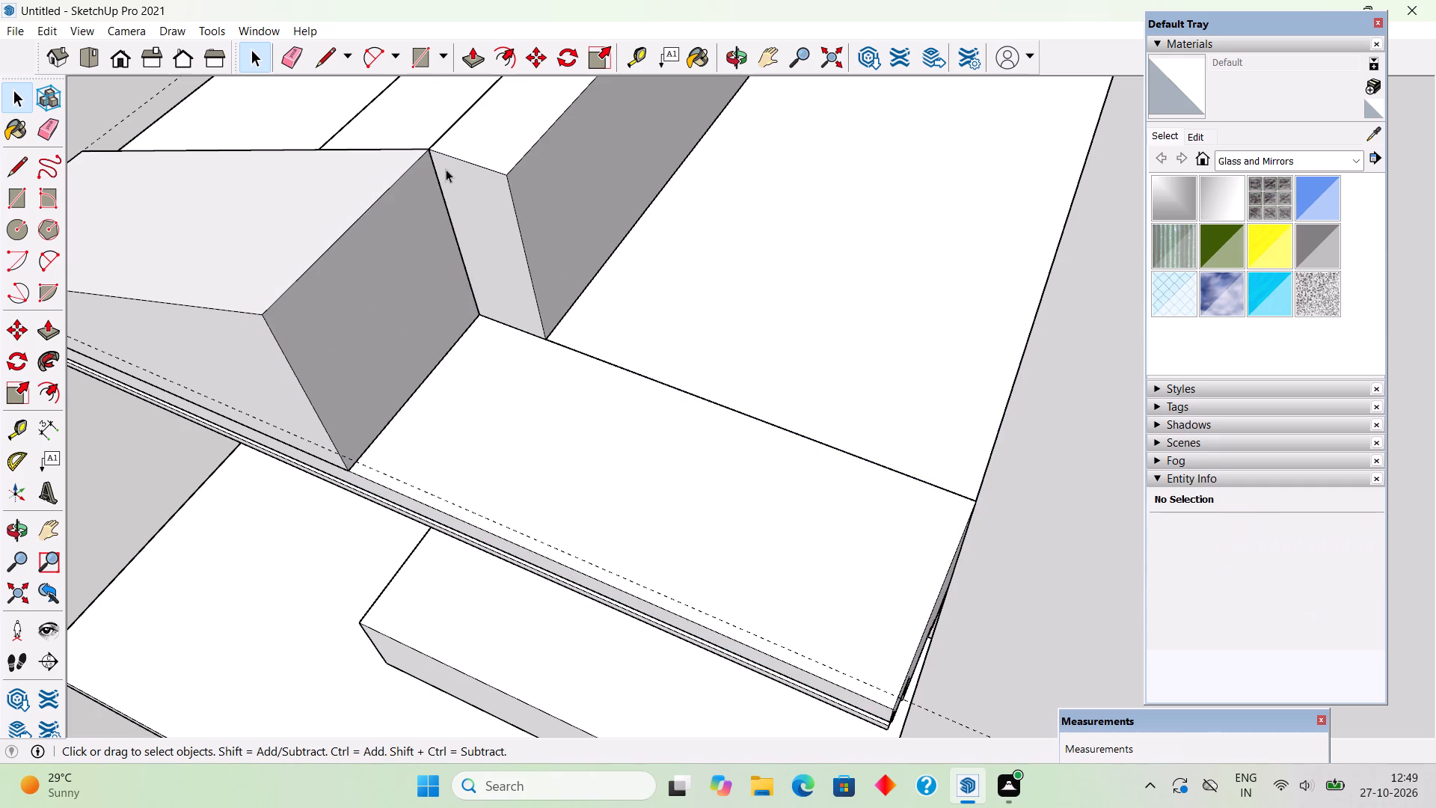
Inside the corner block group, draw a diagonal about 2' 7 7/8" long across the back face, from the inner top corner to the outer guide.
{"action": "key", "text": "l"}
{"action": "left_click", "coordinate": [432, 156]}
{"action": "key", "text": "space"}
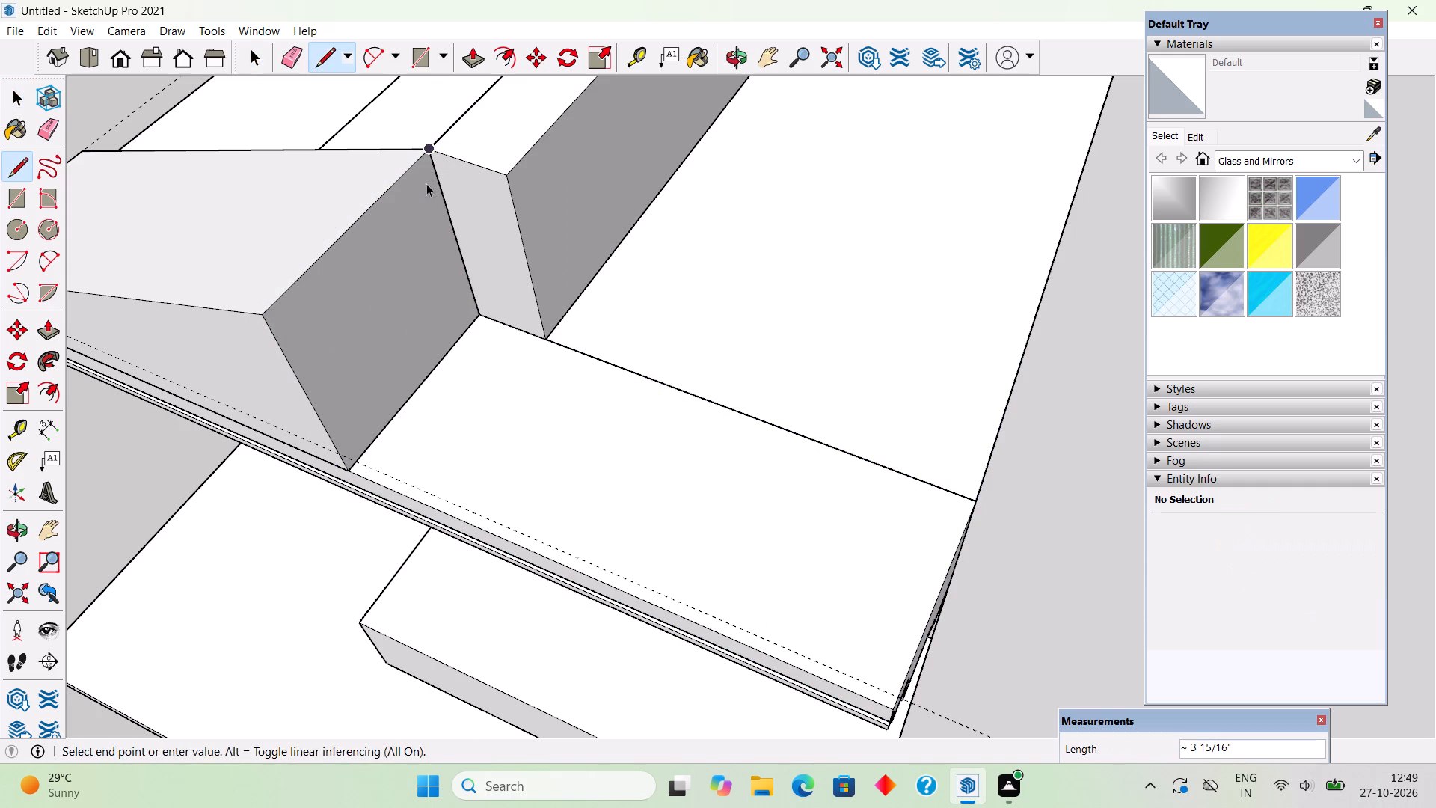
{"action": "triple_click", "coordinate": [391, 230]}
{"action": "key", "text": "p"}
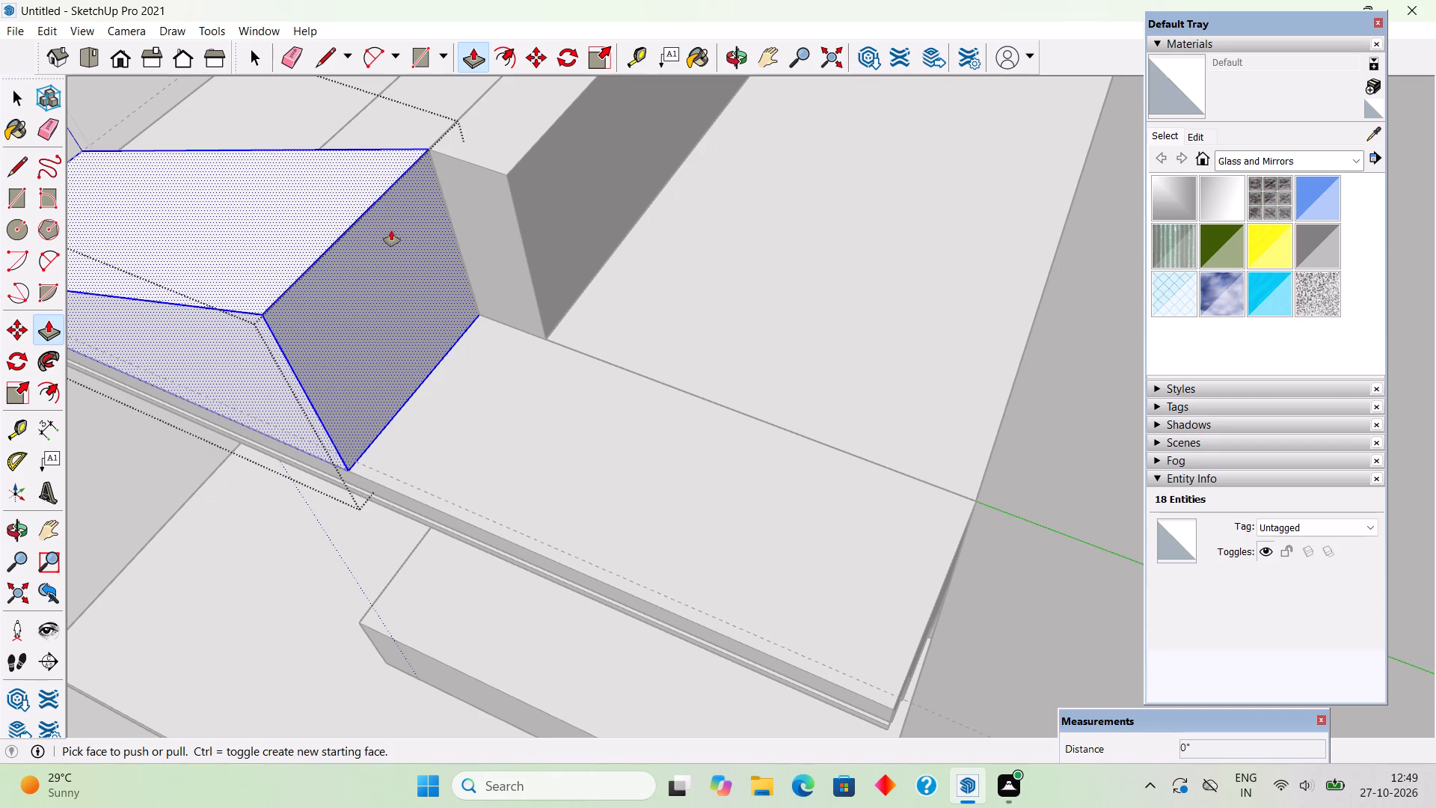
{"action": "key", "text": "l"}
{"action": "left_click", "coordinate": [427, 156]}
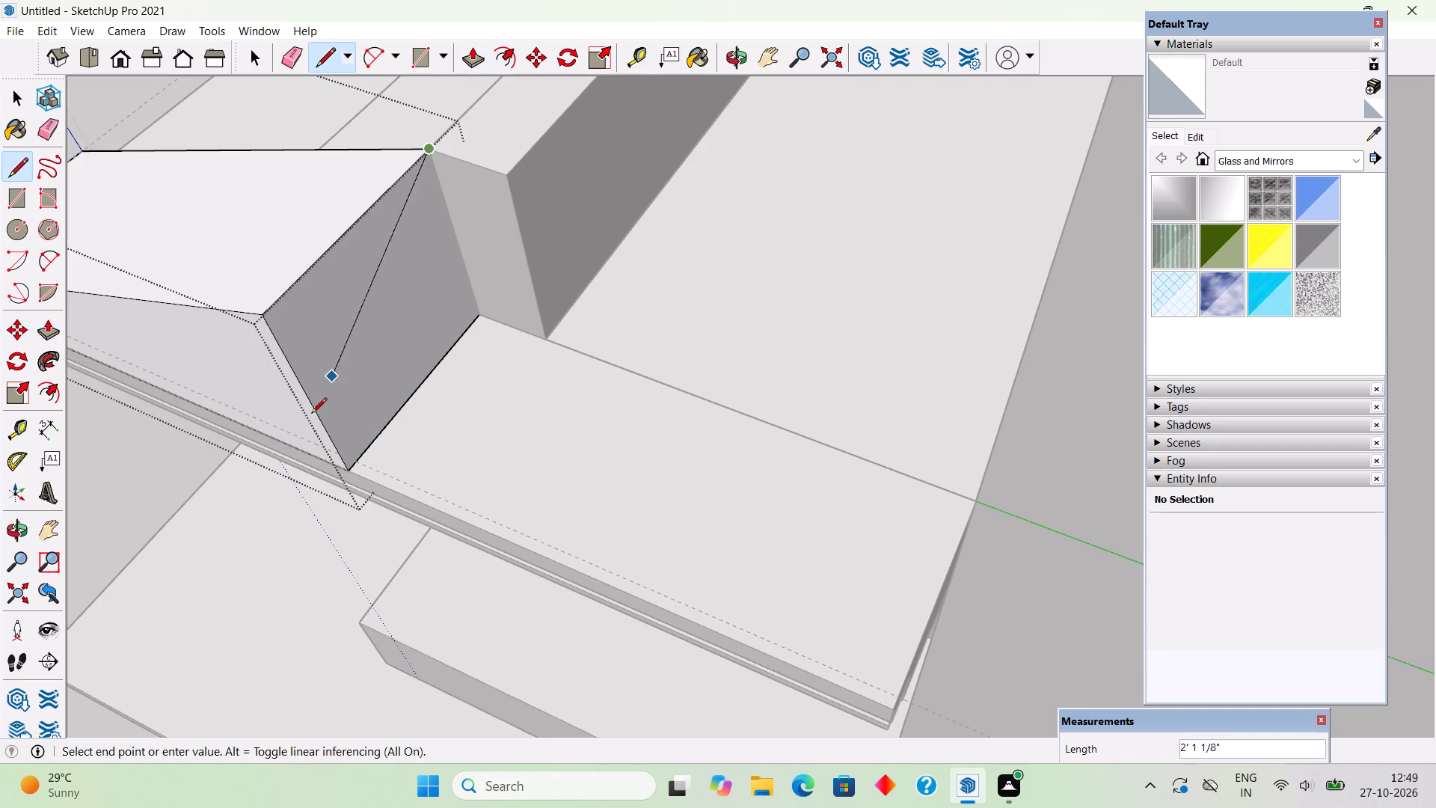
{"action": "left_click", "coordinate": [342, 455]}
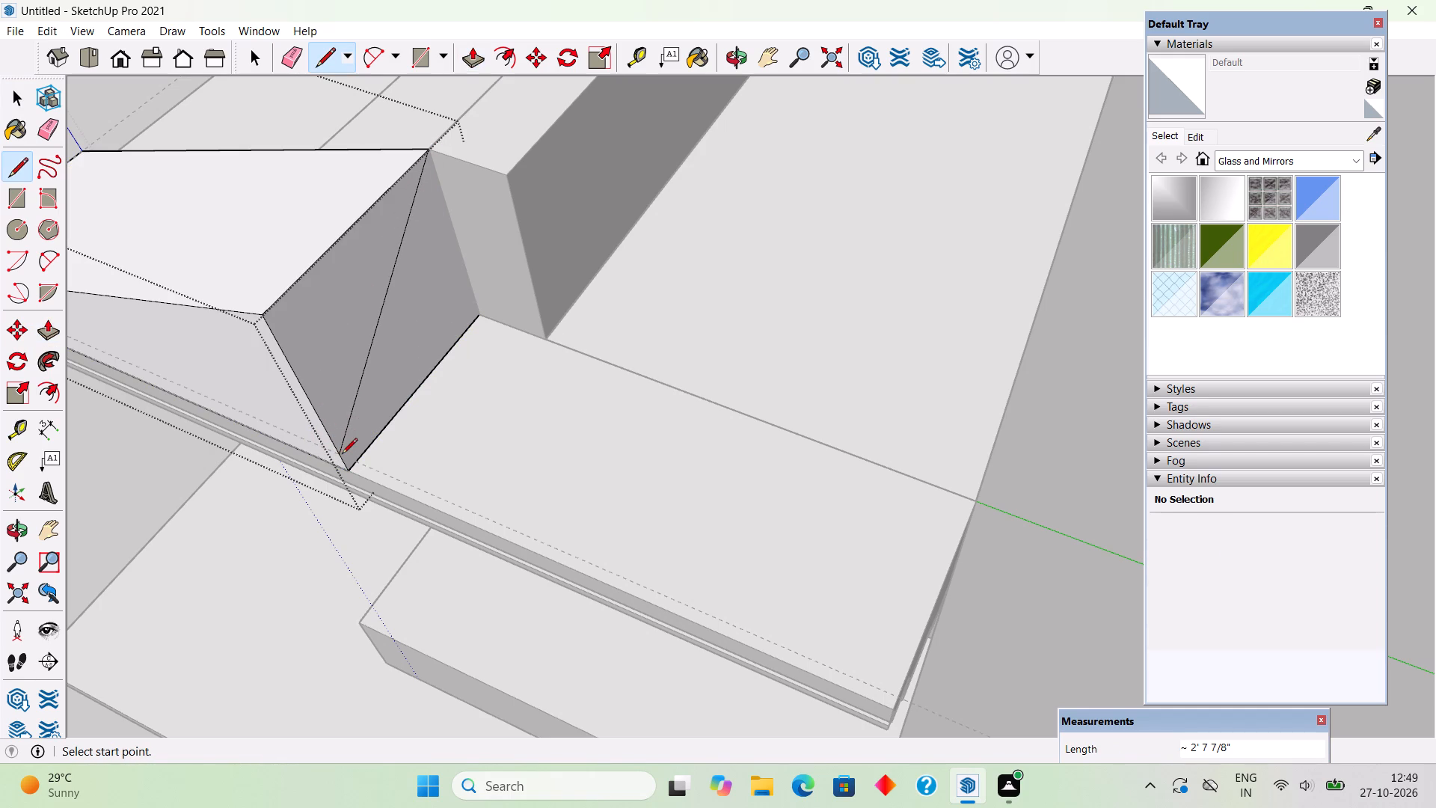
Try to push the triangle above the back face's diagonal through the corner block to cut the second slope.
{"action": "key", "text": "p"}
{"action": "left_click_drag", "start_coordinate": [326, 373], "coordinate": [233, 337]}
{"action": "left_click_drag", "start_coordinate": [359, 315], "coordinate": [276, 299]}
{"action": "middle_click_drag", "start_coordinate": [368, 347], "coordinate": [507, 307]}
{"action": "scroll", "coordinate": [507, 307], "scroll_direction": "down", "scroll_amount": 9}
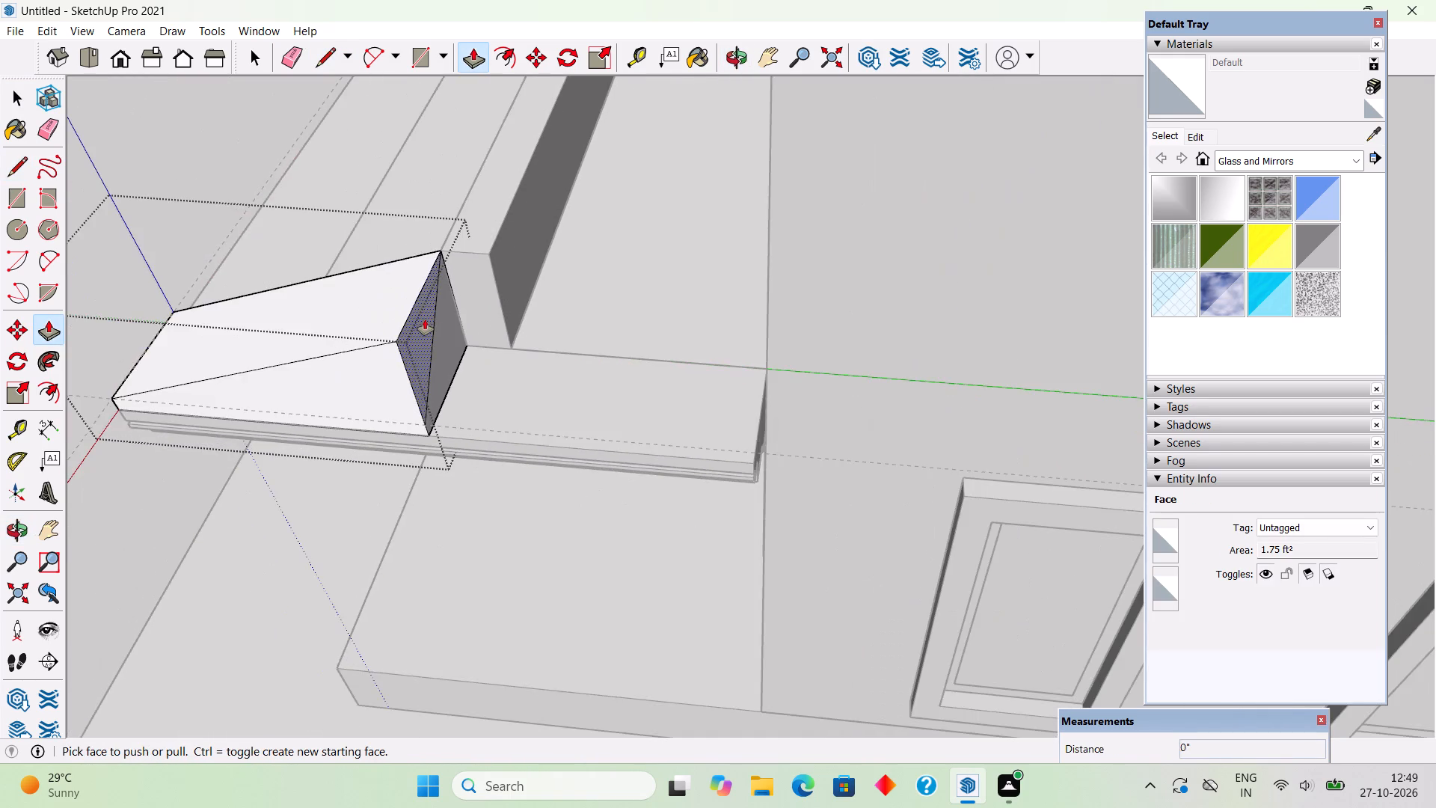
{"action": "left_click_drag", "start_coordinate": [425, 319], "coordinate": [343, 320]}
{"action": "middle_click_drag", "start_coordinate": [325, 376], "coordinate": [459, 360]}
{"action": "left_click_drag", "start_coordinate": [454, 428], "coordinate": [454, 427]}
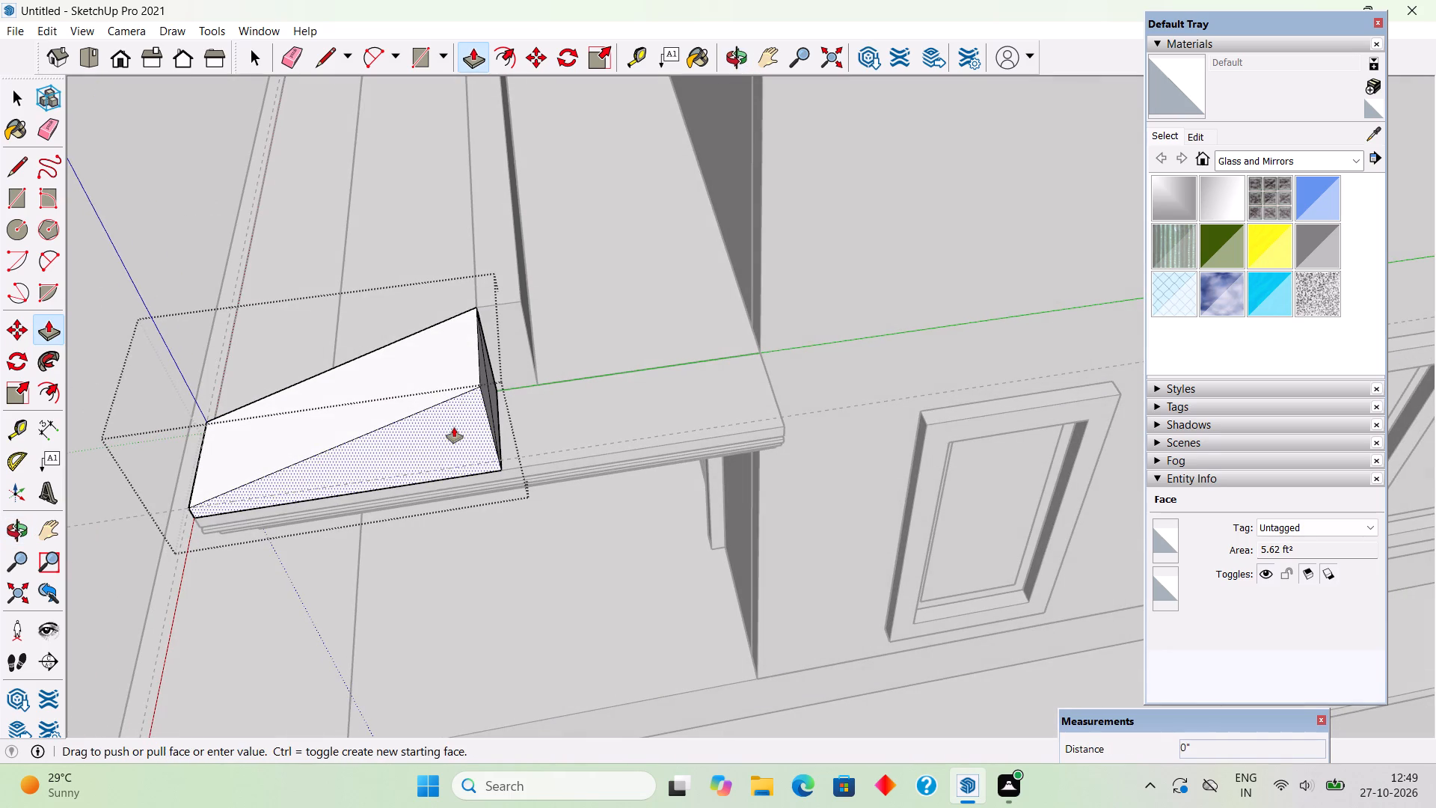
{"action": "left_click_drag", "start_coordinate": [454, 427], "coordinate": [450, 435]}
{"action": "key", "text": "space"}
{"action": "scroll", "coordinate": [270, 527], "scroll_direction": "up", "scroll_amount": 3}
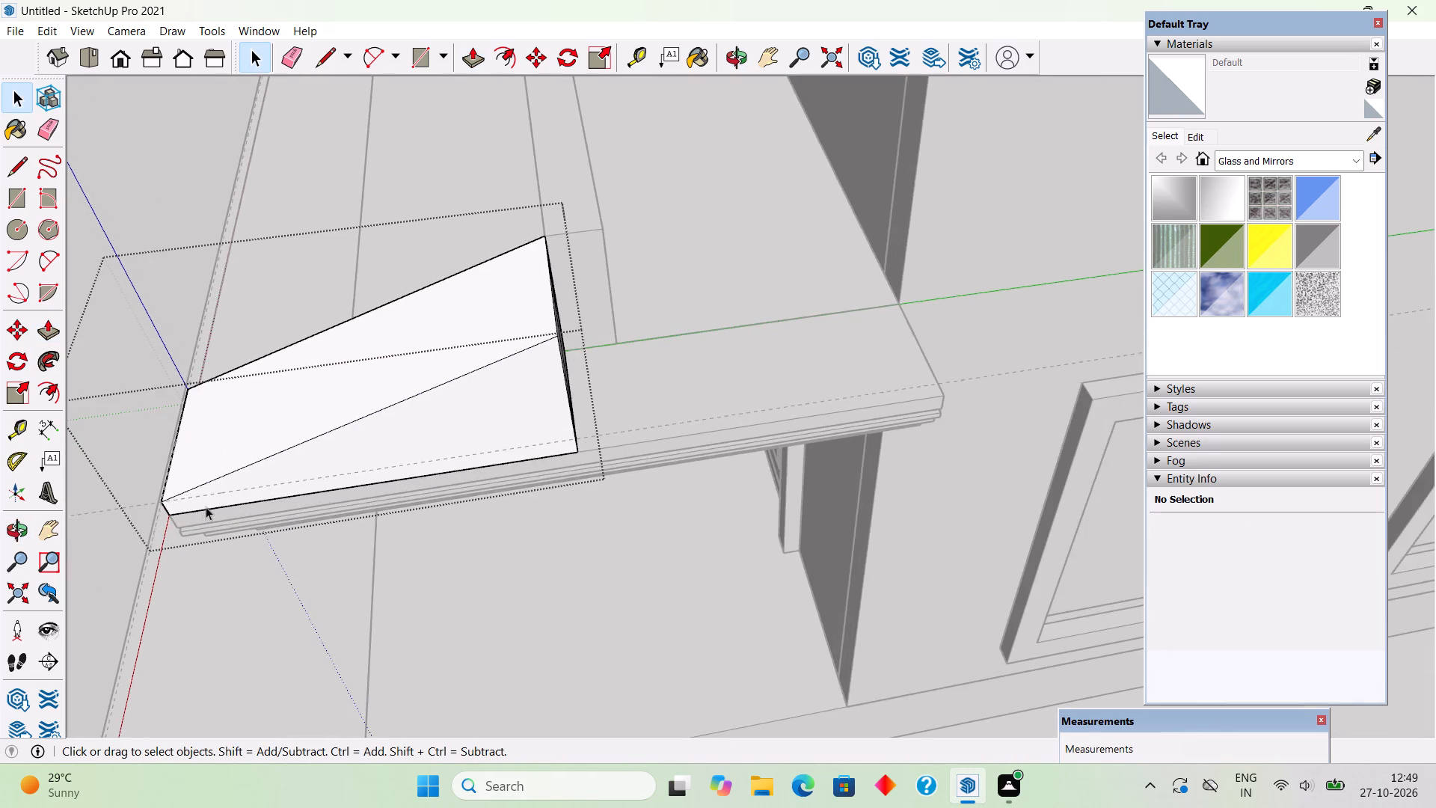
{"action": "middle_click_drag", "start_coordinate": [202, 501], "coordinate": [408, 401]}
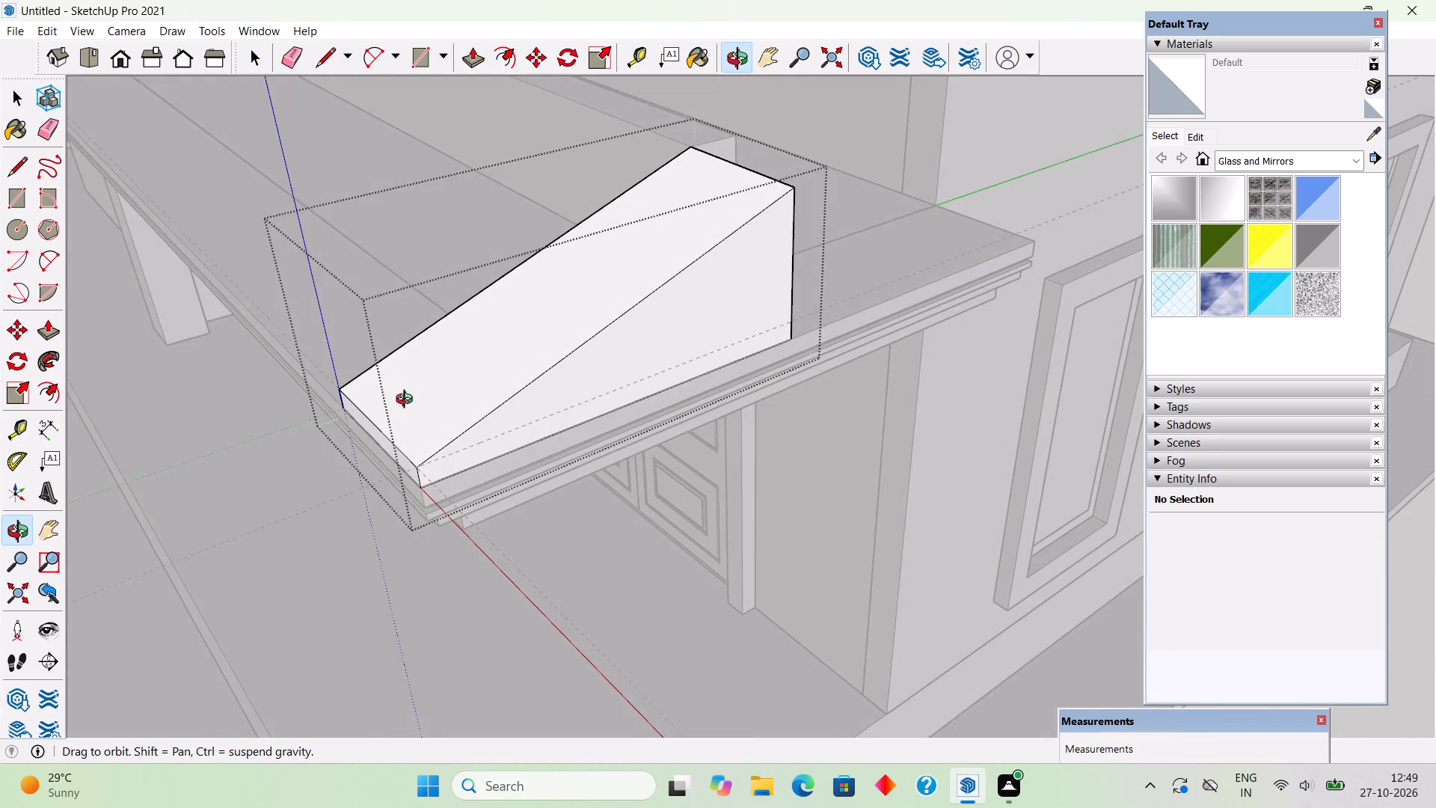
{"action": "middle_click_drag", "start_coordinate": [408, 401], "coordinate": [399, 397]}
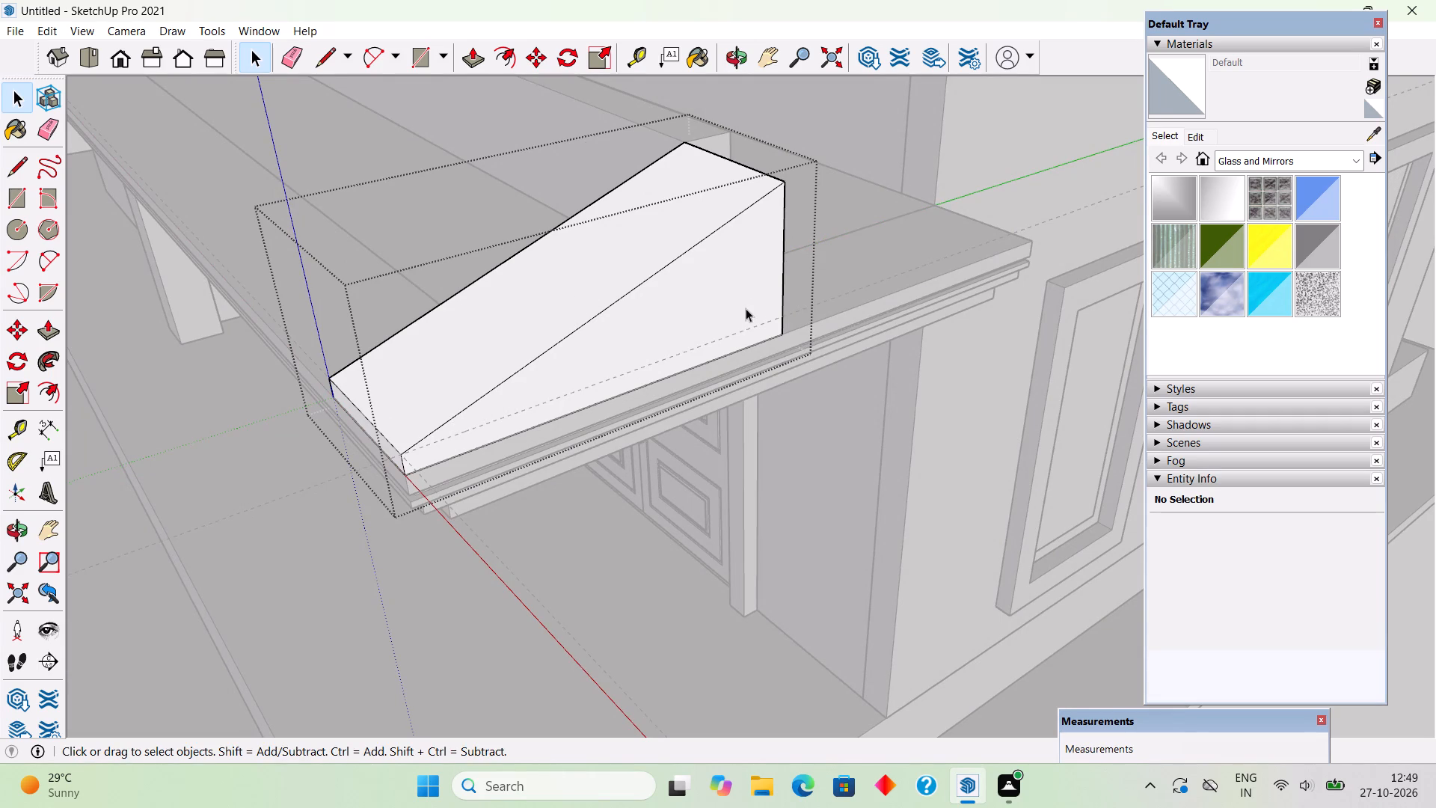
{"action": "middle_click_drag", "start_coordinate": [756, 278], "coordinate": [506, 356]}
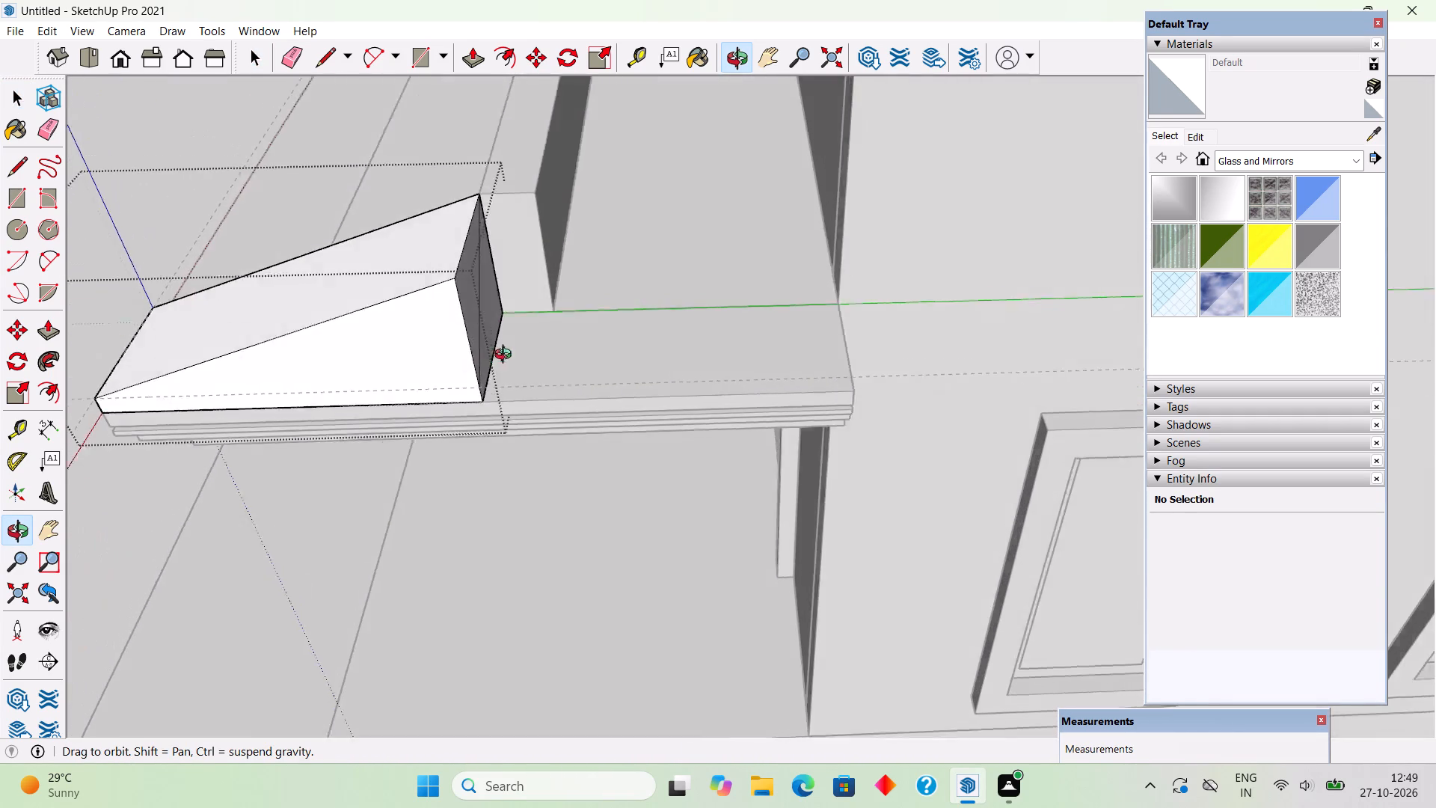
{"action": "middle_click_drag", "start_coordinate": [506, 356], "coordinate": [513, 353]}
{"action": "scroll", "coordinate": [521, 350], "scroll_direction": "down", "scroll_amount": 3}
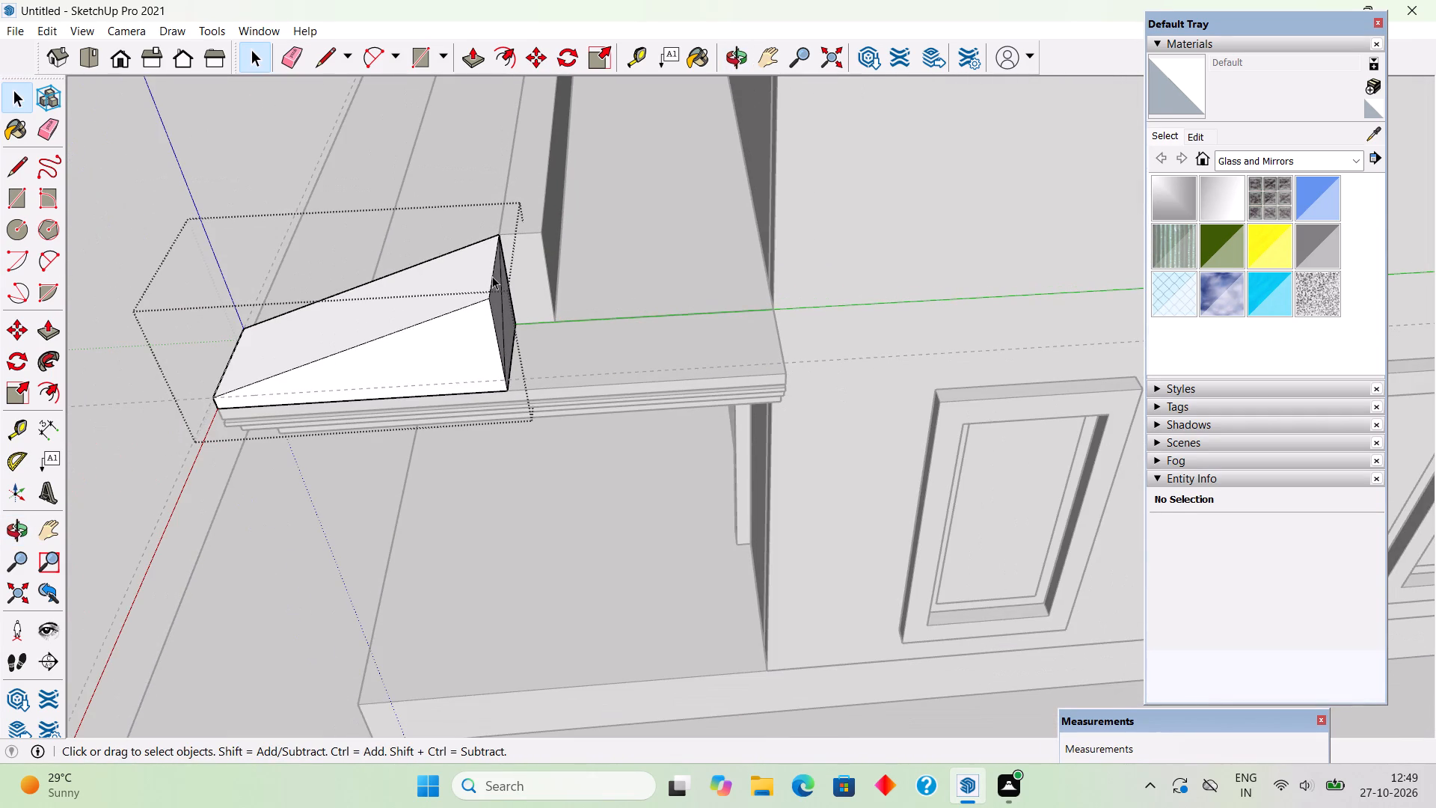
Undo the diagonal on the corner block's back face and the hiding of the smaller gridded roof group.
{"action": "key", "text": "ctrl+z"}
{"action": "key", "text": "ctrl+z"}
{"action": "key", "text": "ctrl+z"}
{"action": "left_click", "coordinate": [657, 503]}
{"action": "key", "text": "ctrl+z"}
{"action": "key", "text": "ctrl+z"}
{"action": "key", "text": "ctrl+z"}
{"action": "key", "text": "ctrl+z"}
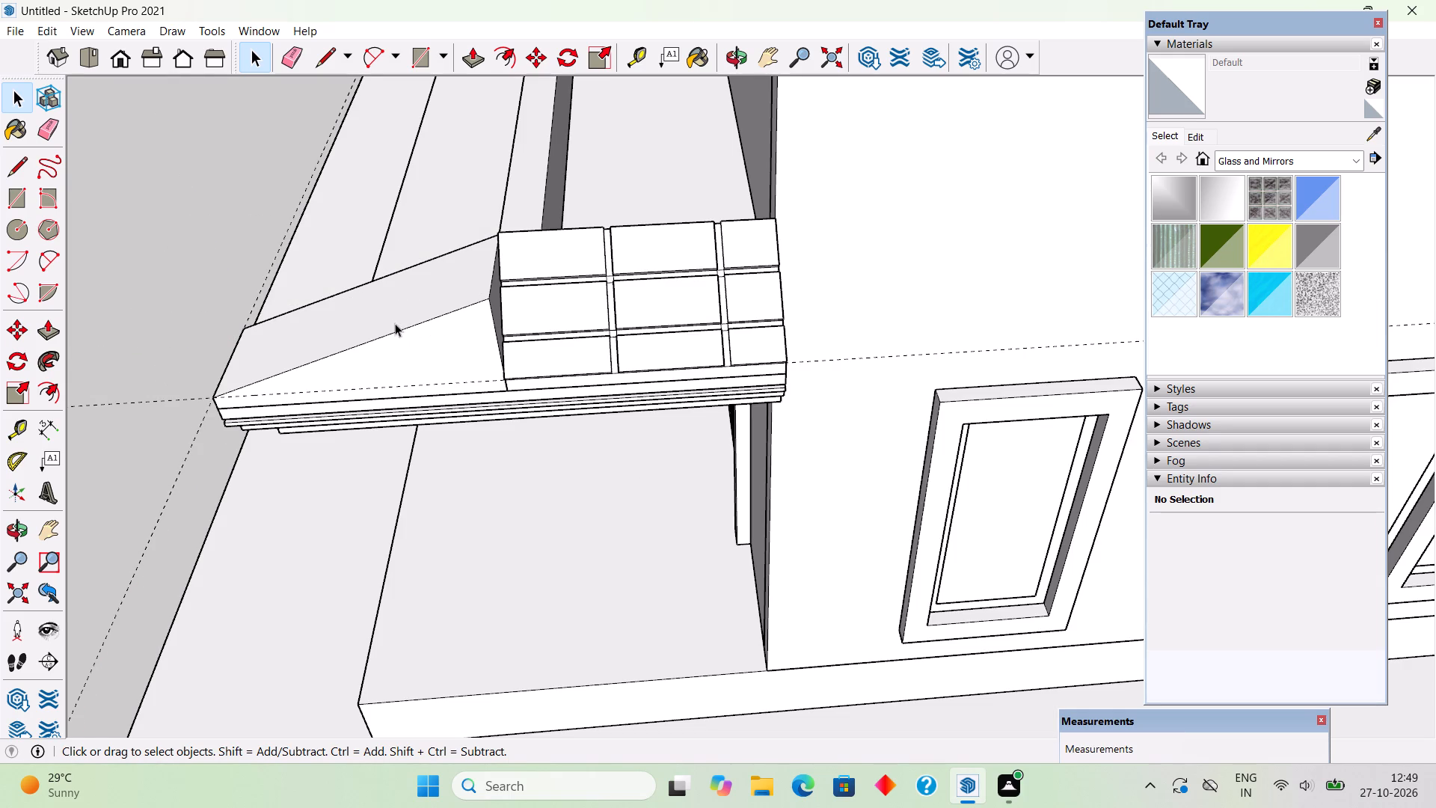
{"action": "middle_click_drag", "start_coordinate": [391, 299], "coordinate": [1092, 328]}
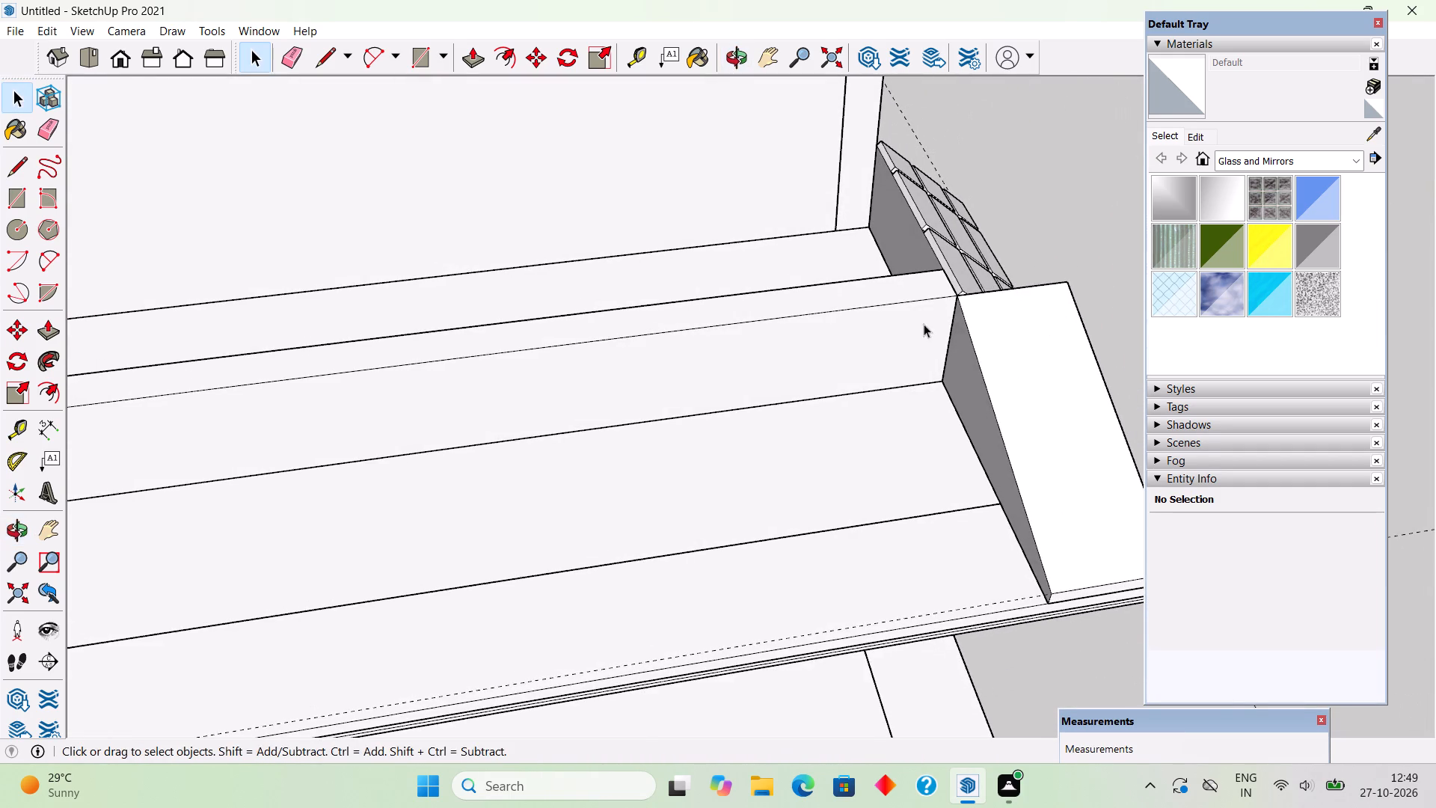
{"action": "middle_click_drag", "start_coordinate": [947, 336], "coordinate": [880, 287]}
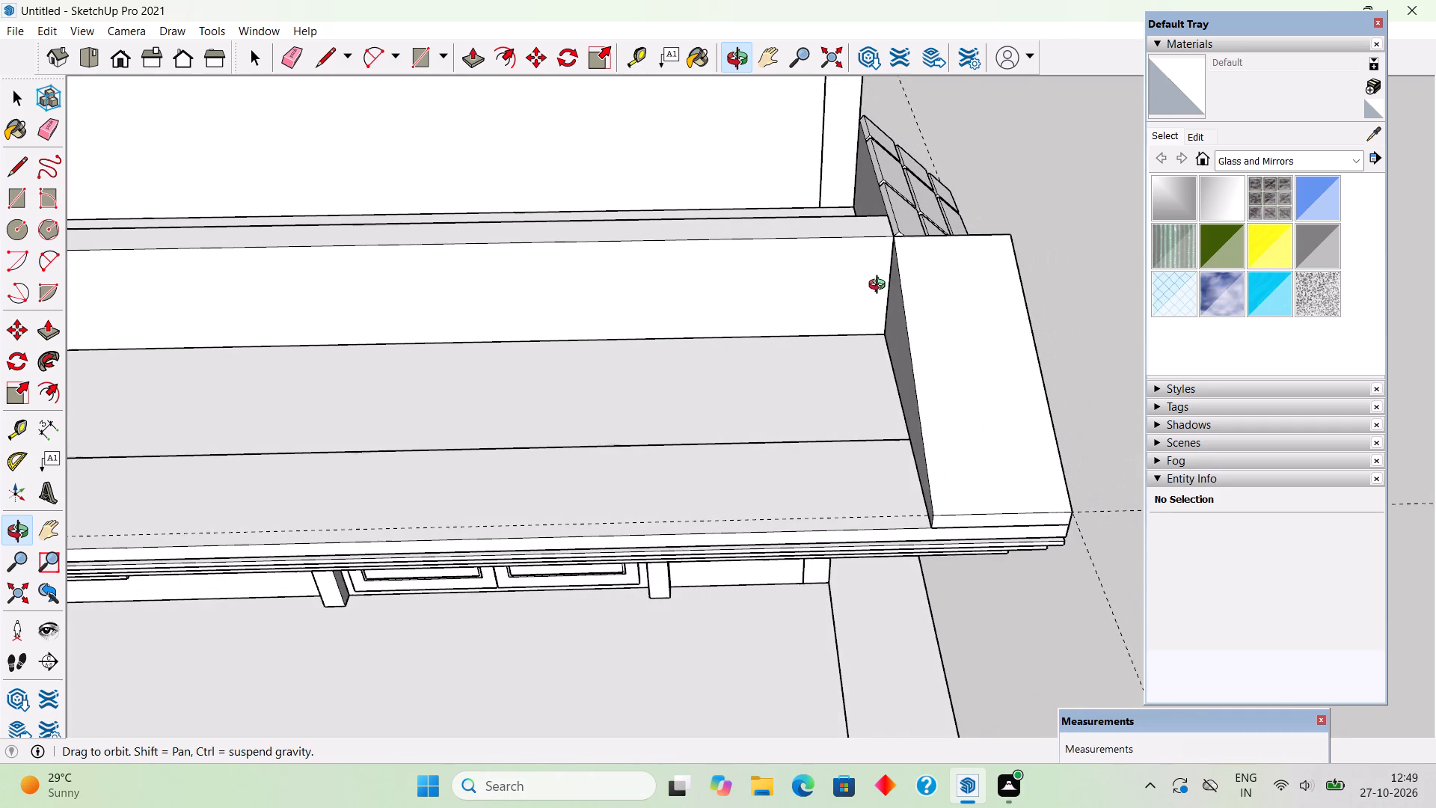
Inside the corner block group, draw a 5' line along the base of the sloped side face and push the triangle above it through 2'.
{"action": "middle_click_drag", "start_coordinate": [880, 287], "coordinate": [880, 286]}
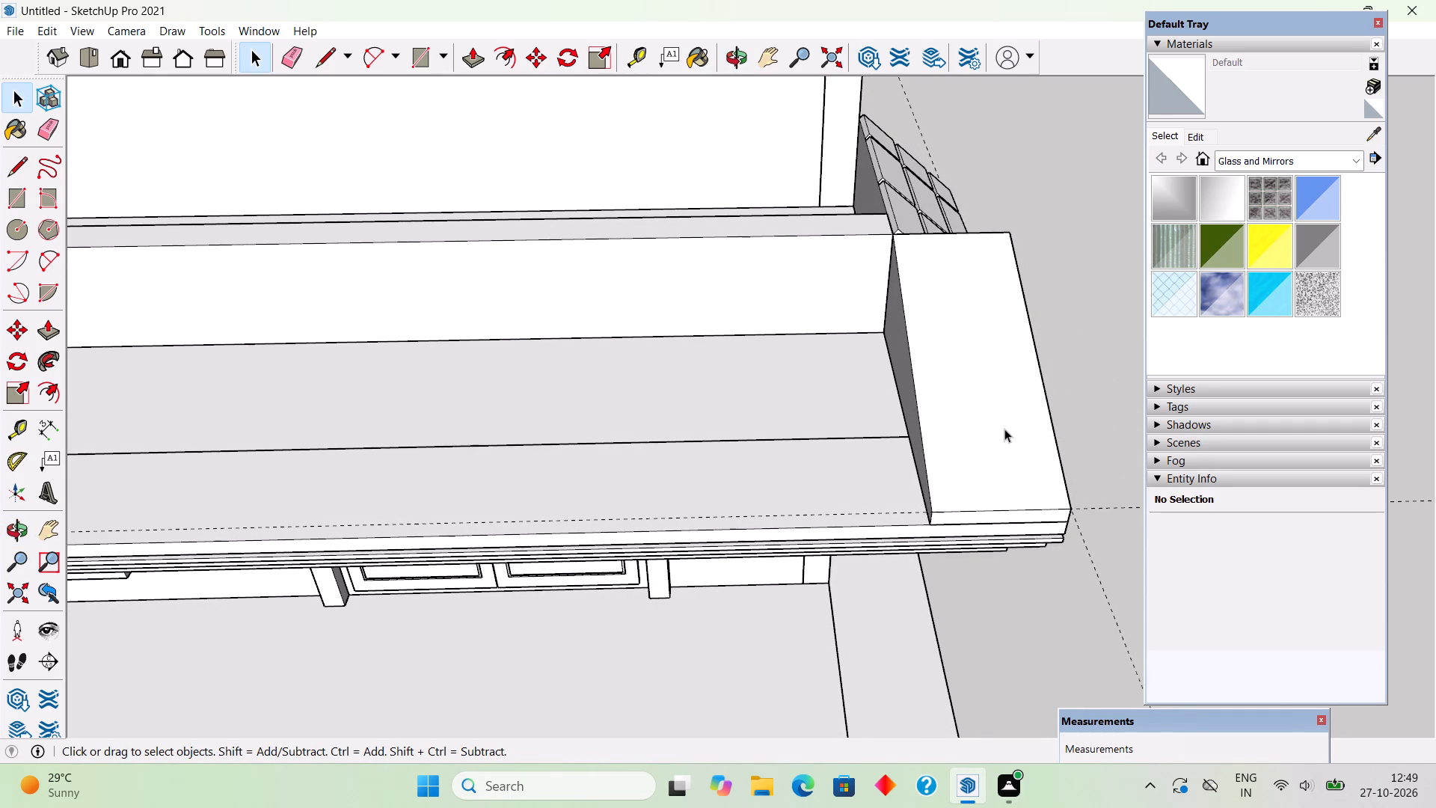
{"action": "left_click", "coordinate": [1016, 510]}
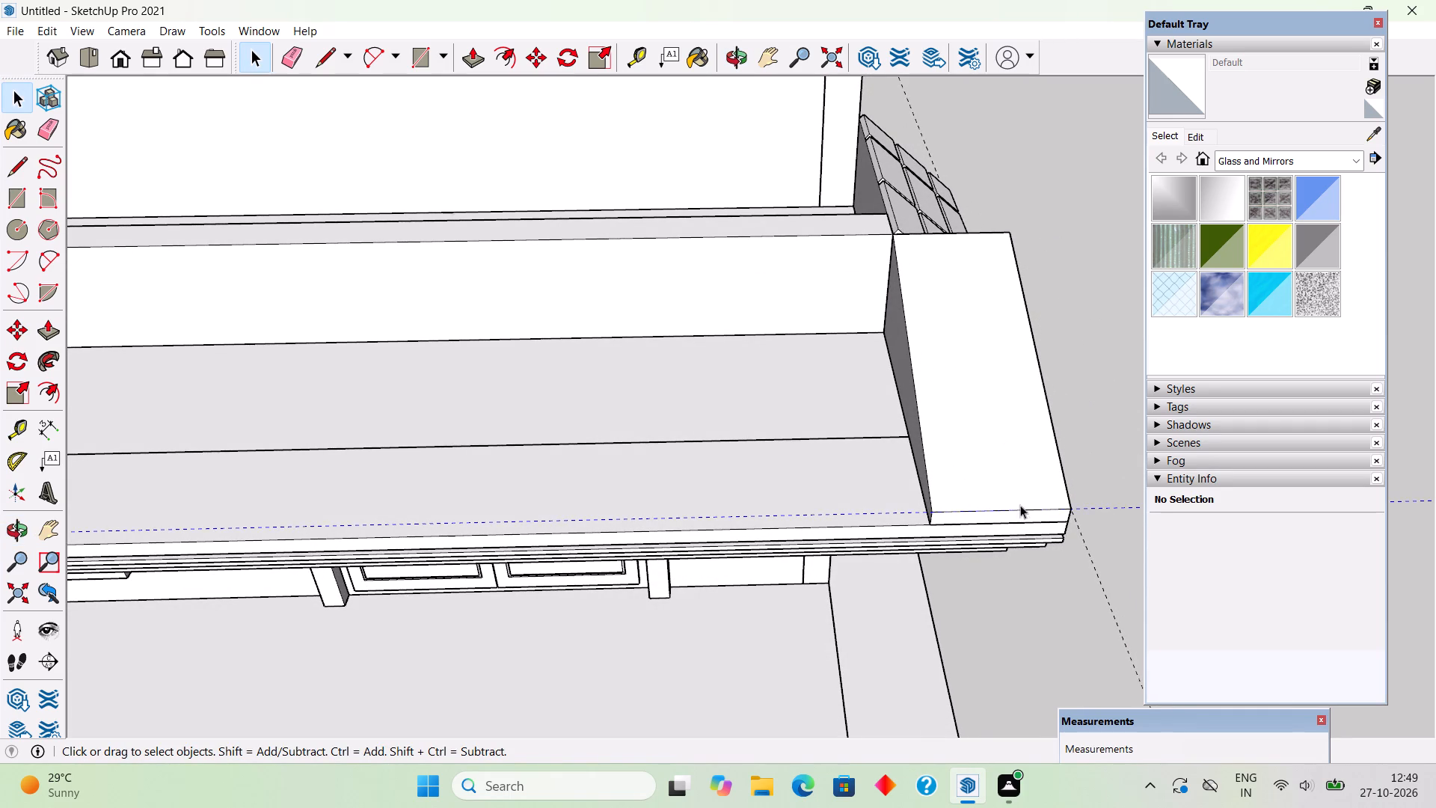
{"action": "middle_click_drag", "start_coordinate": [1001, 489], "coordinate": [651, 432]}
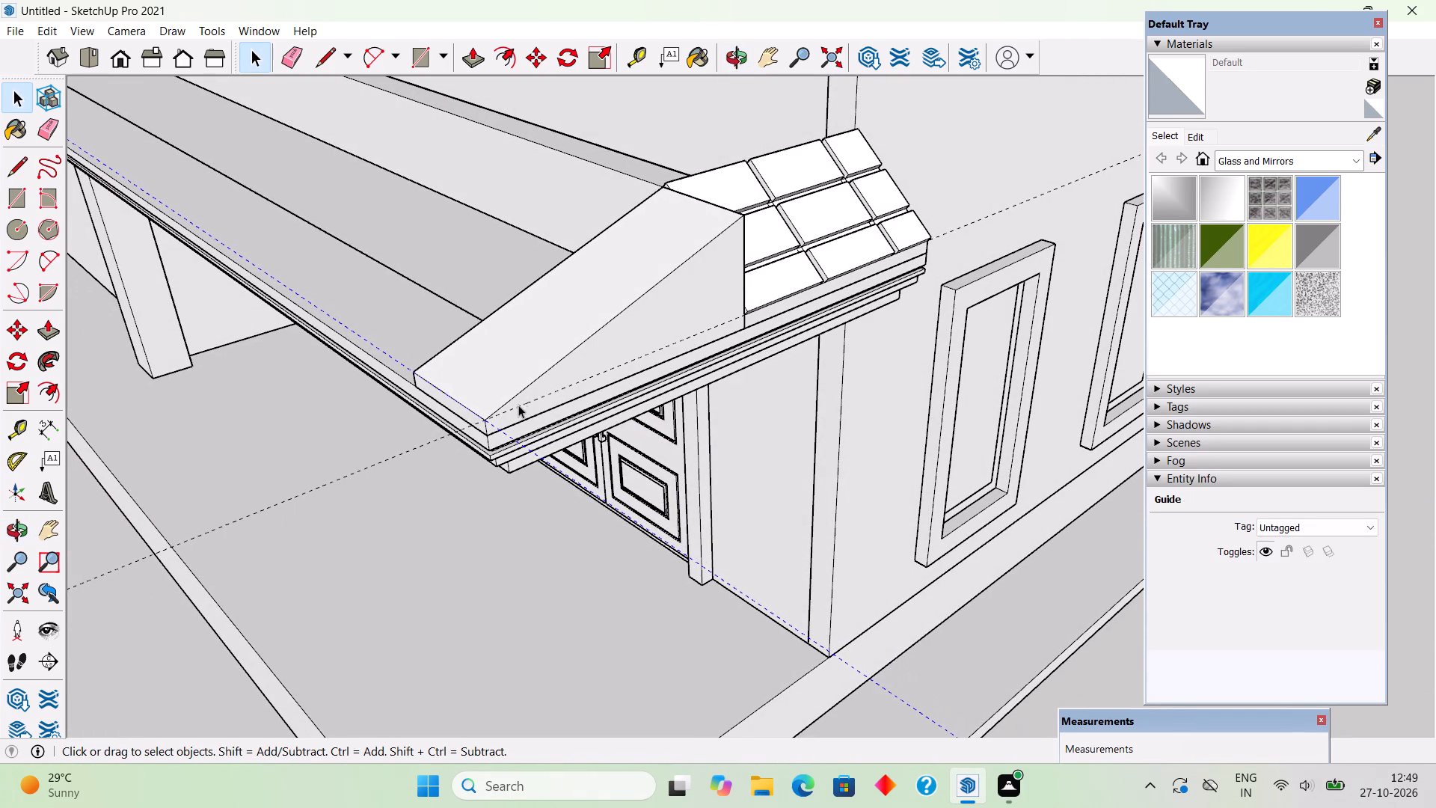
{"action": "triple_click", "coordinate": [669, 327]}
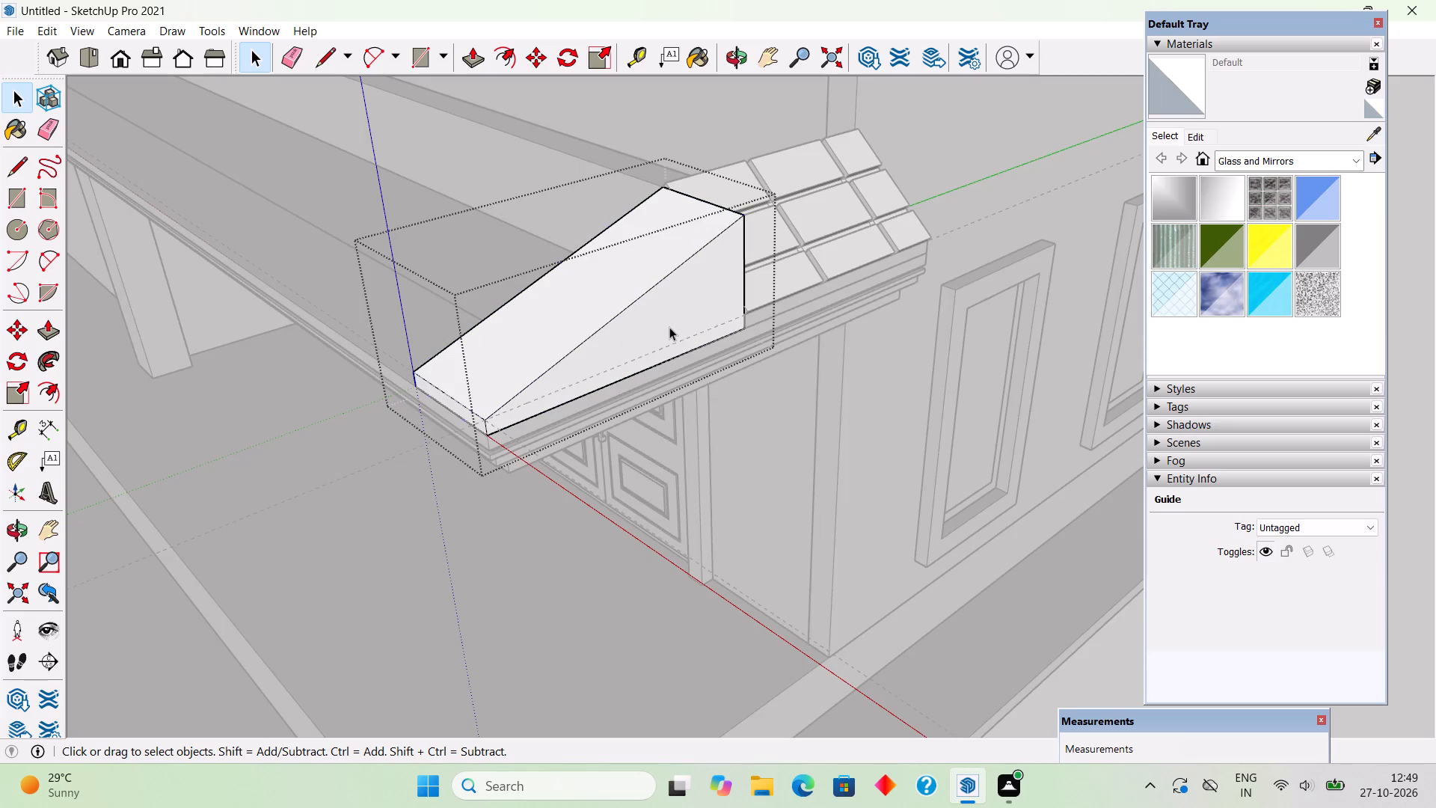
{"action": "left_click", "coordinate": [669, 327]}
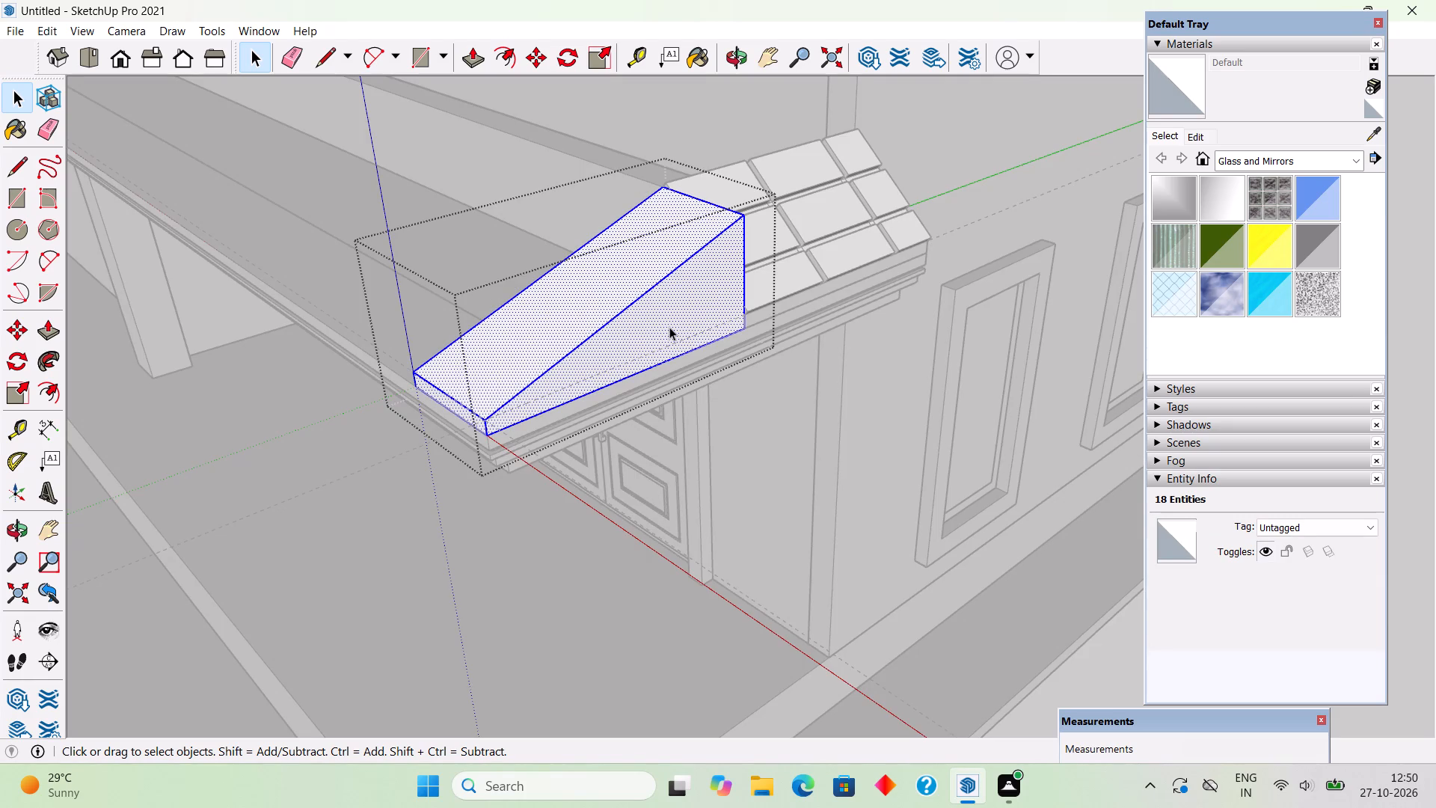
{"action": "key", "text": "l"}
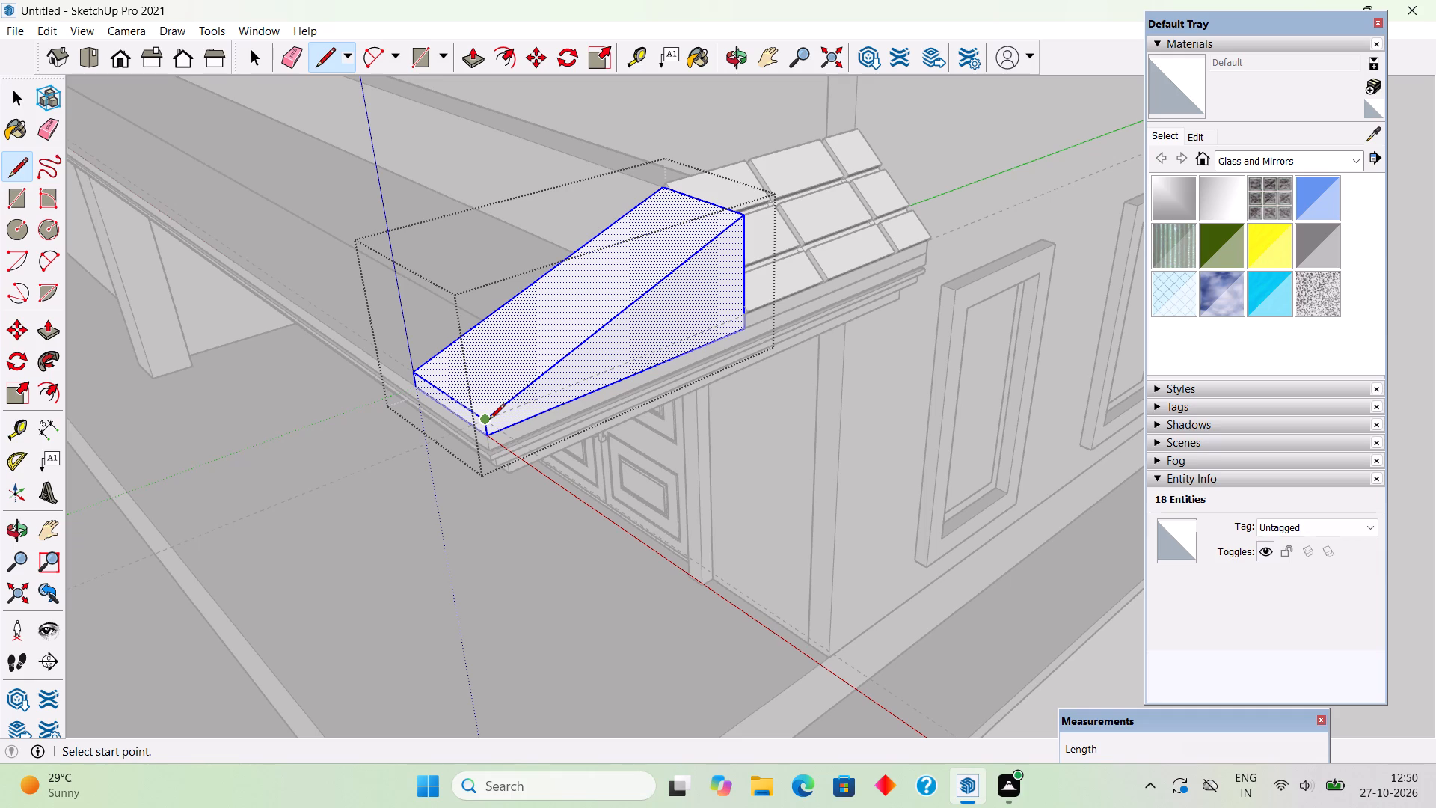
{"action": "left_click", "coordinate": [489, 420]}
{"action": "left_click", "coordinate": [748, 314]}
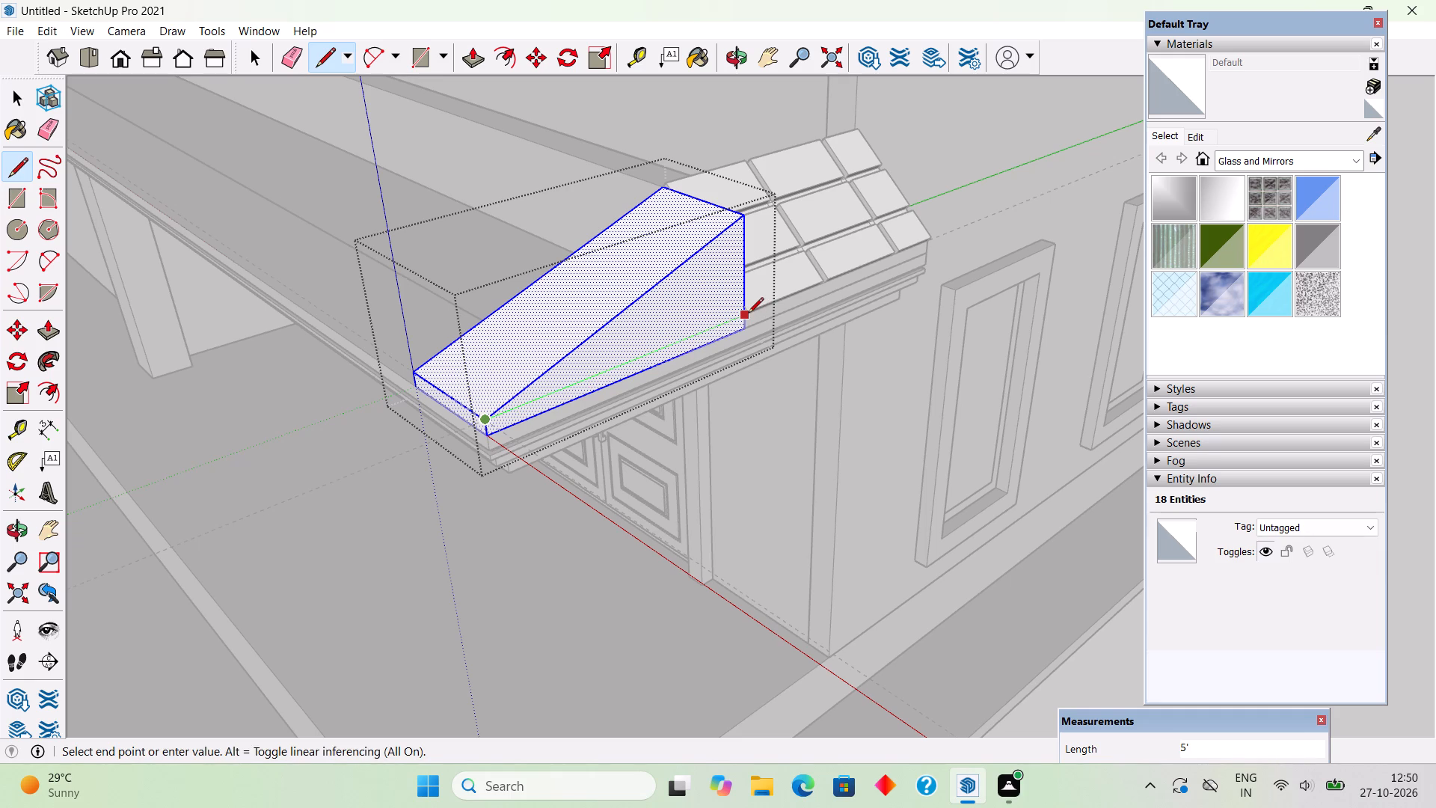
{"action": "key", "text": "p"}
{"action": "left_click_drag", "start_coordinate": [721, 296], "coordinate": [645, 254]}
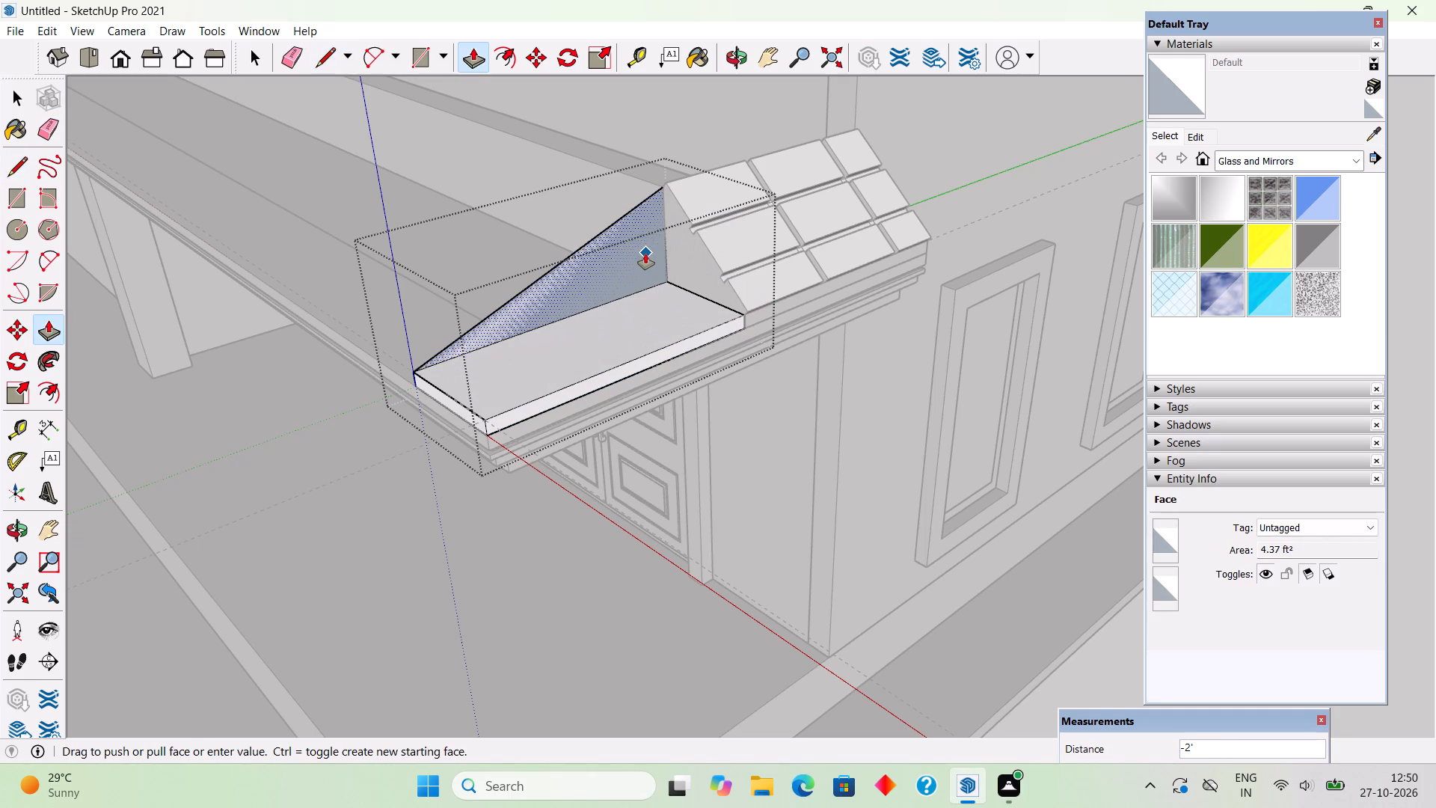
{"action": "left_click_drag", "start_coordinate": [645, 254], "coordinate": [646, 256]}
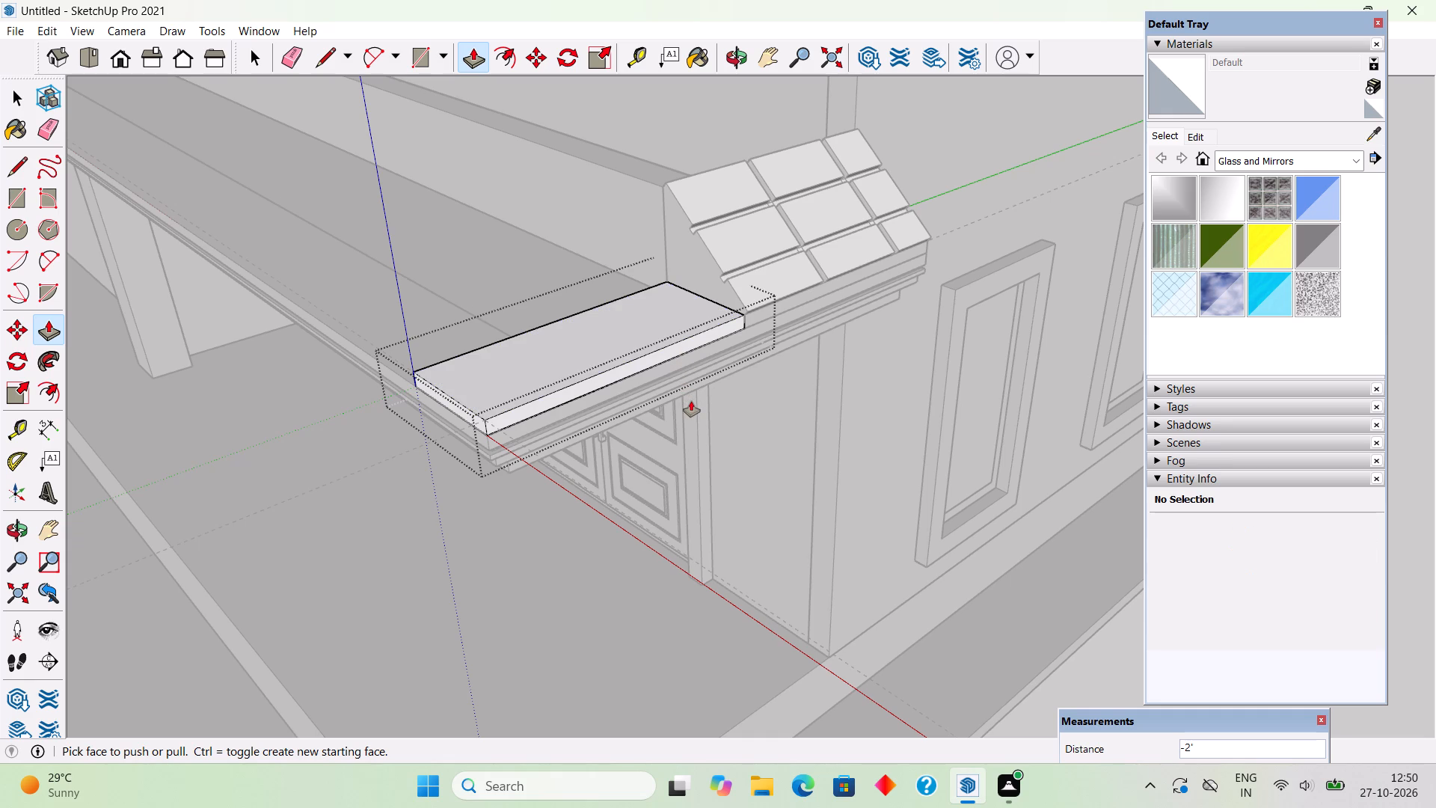
Undo the side-face cut and all the corner block modelling, back to the open corner between the two gridded slopes.
{"action": "key", "text": "ctrl+z"}
{"action": "key", "text": "ctrl+z"}
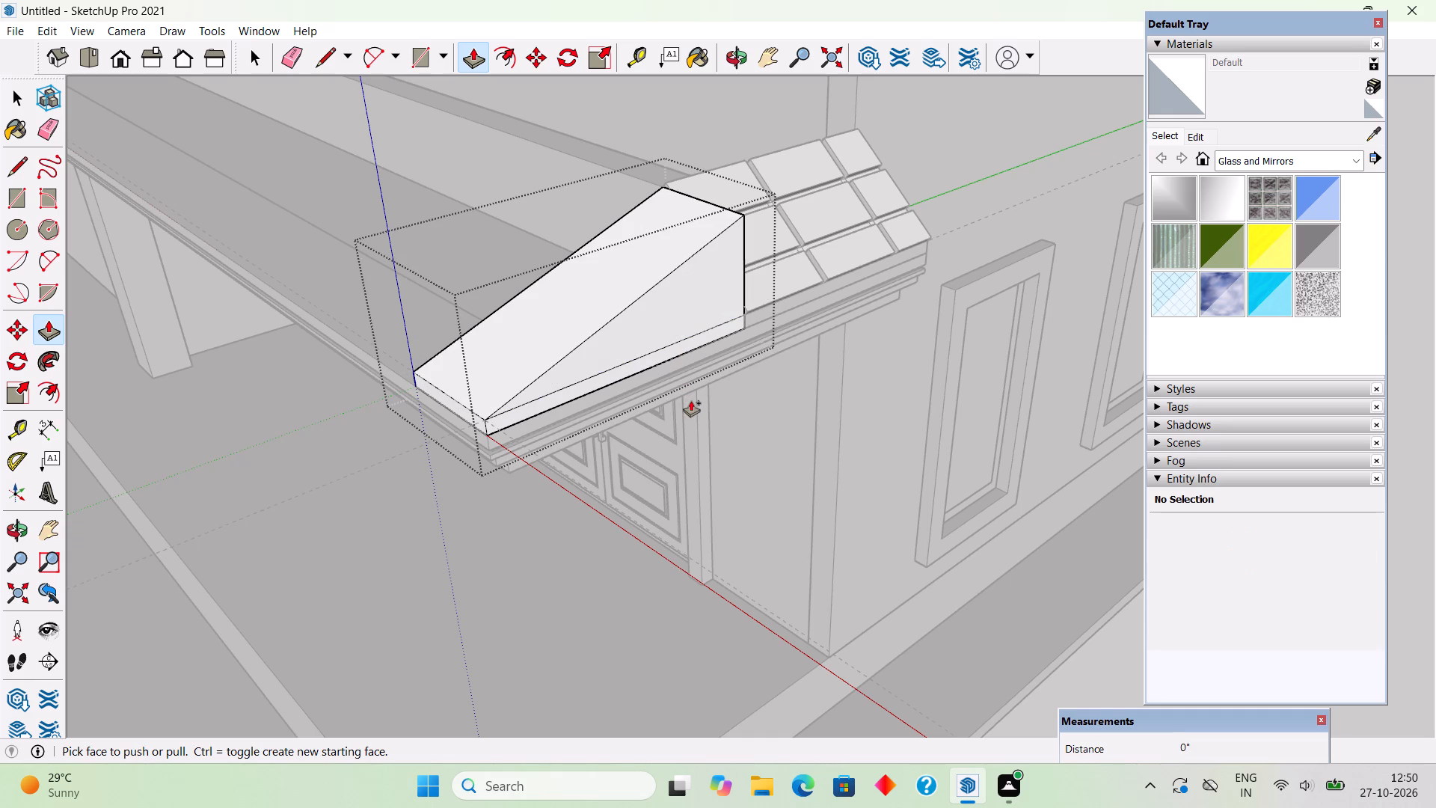
{"action": "key", "text": "ctrl+z"}
{"action": "key", "text": "ctrl+z"}
{"action": "key", "text": "ctrl+z"}
{"action": "key", "text": "ctrl+z"}
{"action": "key", "text": "ctrl+z"}
{"action": "key", "text": "ctrl+z"}
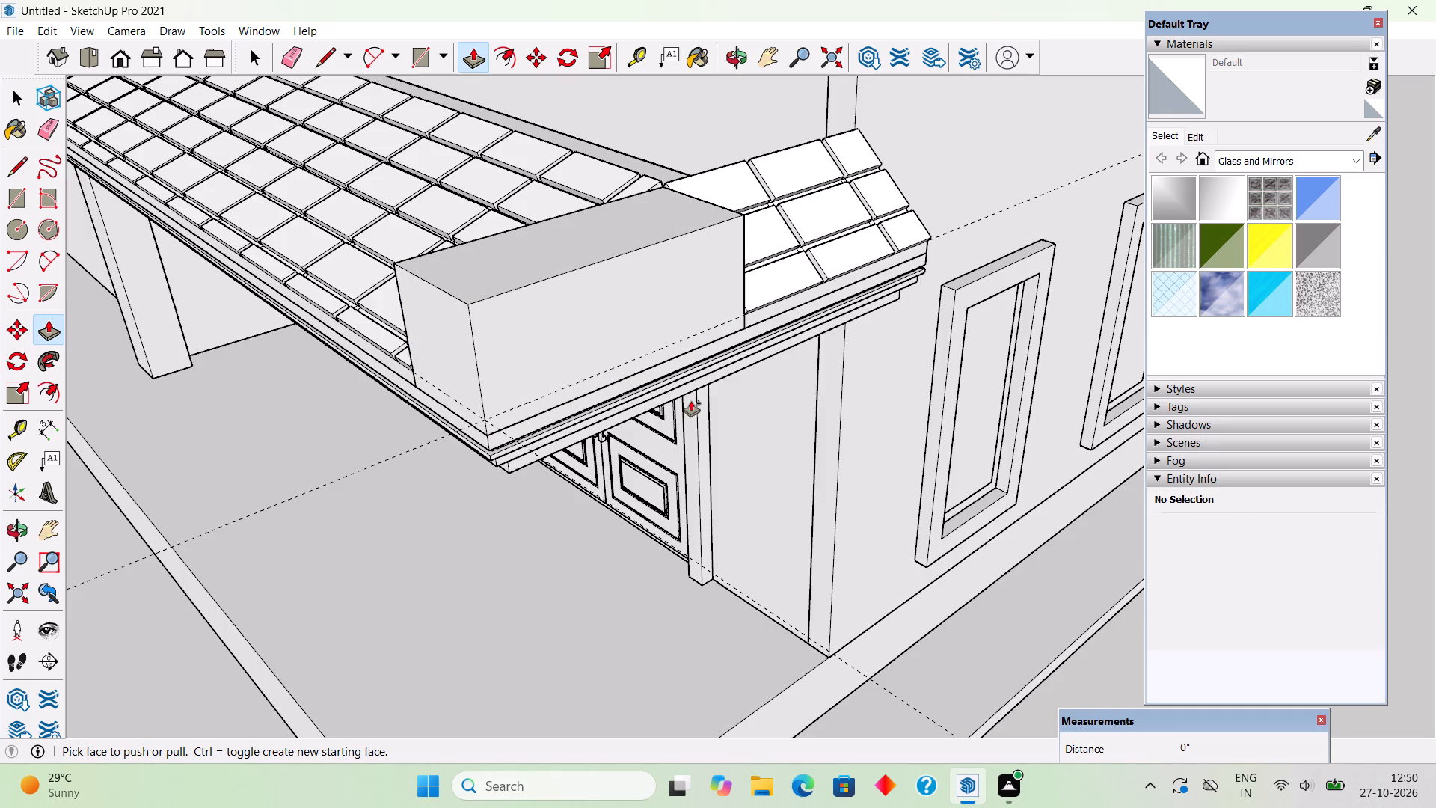
{"action": "key", "text": "ctrl+z"}
{"action": "key", "text": "ctrl+z"}
{"action": "key", "text": "ctrl+z"}
{"action": "key", "text": "ctrl+z"}
{"action": "key", "text": "ctrl+z"}
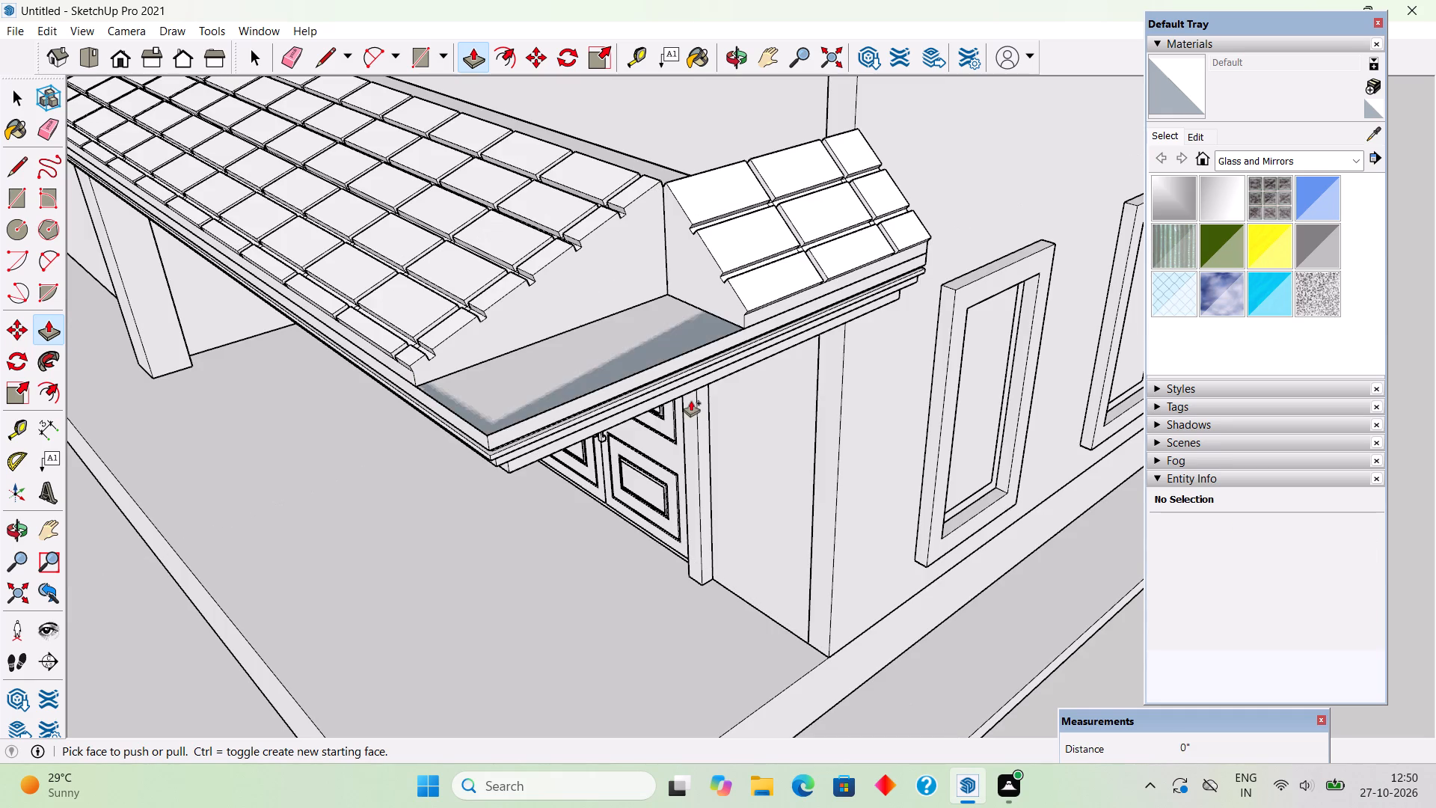
{"action": "key", "text": "ctrl+z"}
Delete all guides in the model.
{"action": "scroll", "coordinate": [691, 401], "scroll_direction": "down", "scroll_amount": 3}
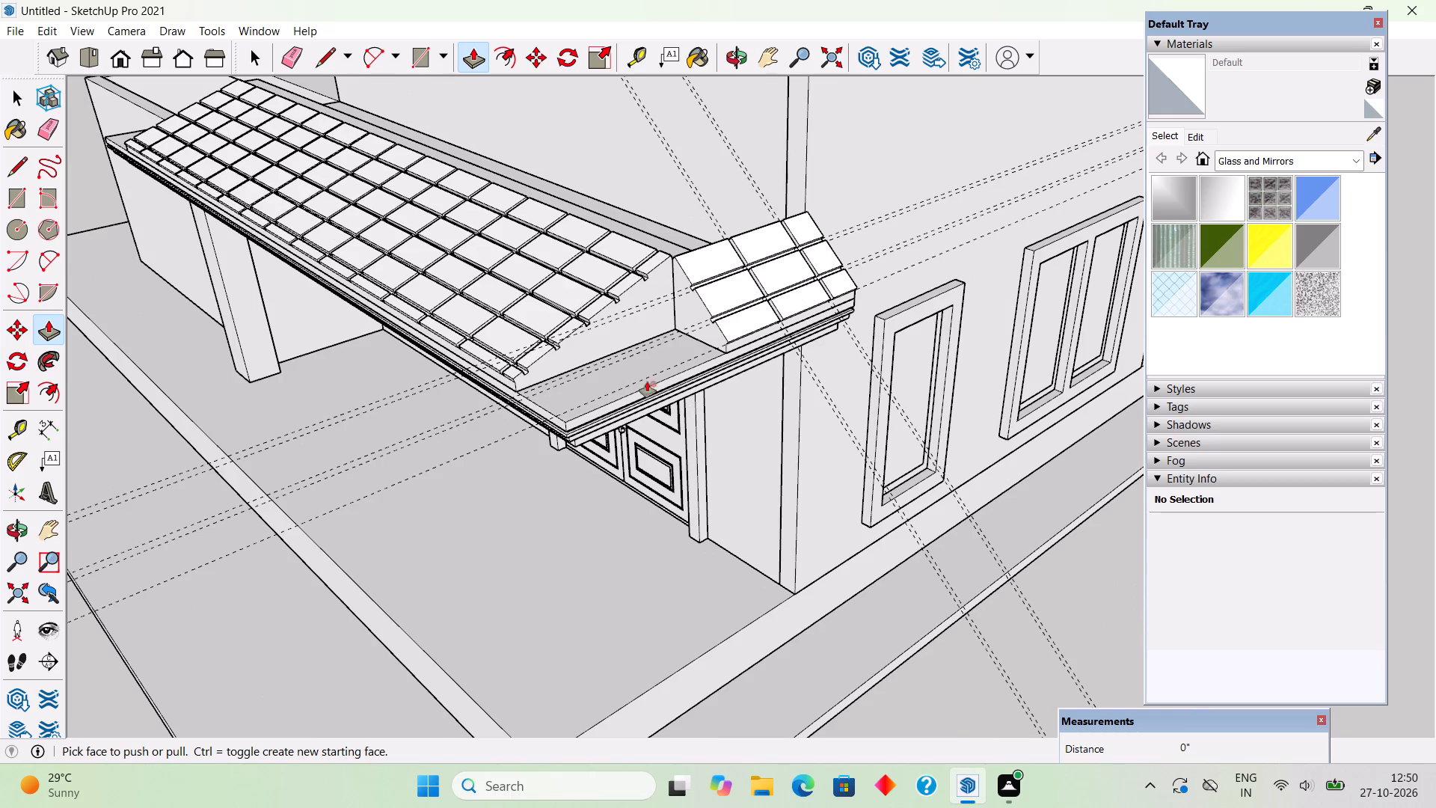
{"action": "left_click", "coordinate": [46, 26]}
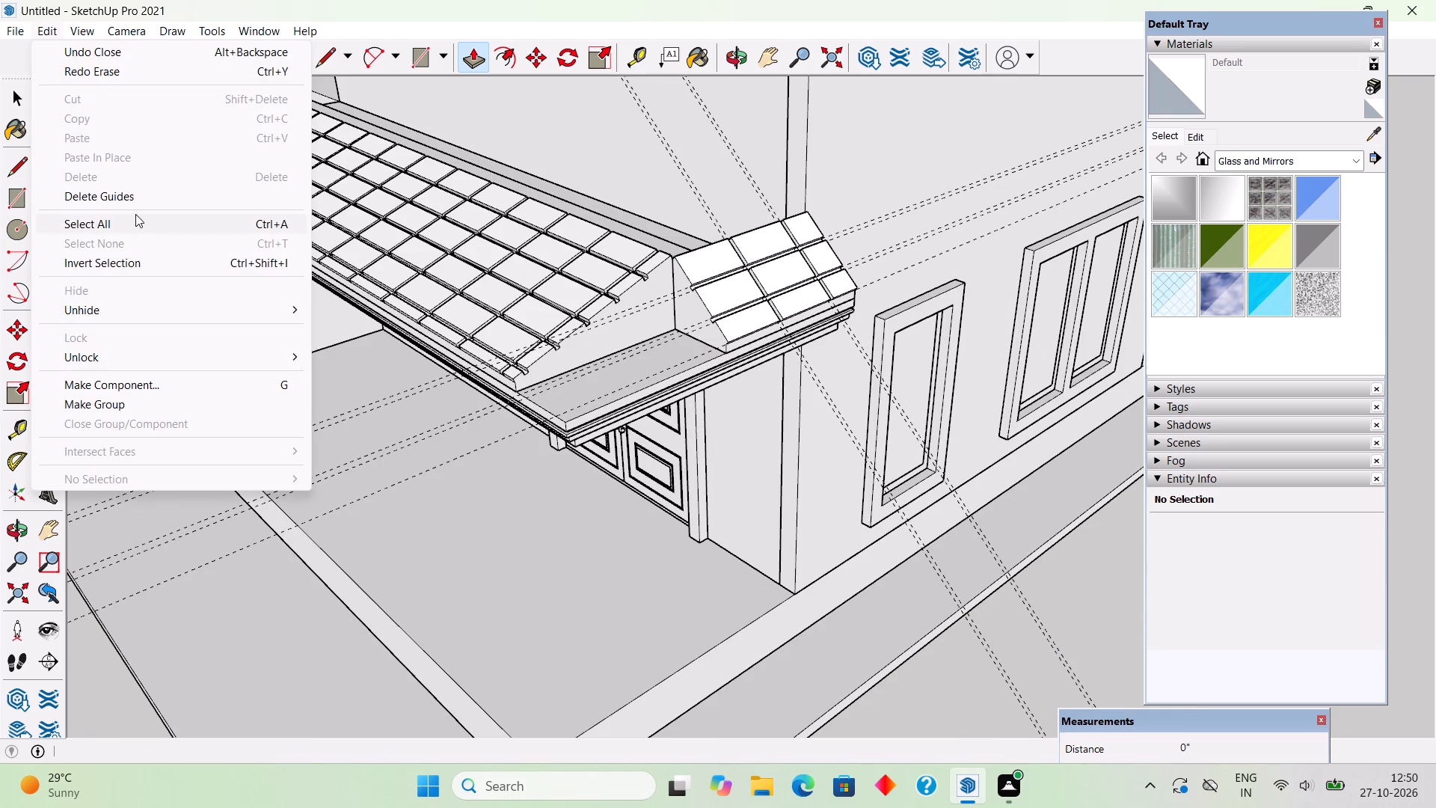
{"action": "left_click", "coordinate": [143, 200]}
Draw a triangle on the corner floor with a diagonal about 5' 4 5/8" from inner to outer corner and an edge along the larger roof's end.
{"action": "scroll", "coordinate": [213, 241], "scroll_direction": "down", "scroll_amount": 4}
{"action": "middle_click_drag", "start_coordinate": [509, 389], "coordinate": [509, 521]}
{"action": "key", "text": "space"}
{"action": "scroll", "coordinate": [500, 481], "scroll_direction": "up", "scroll_amount": 5}
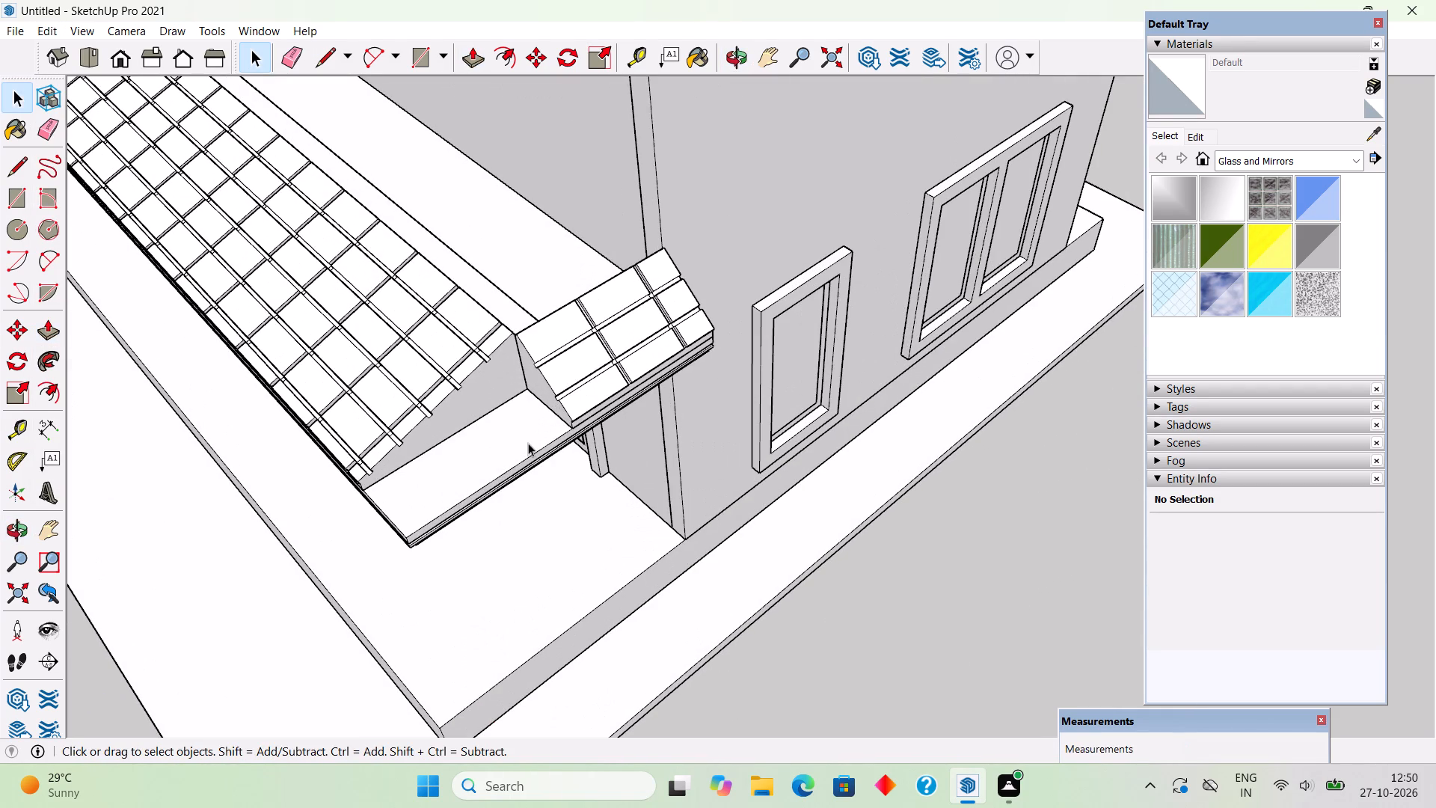
{"action": "key", "text": "t"}
{"action": "left_click", "coordinate": [524, 391]}
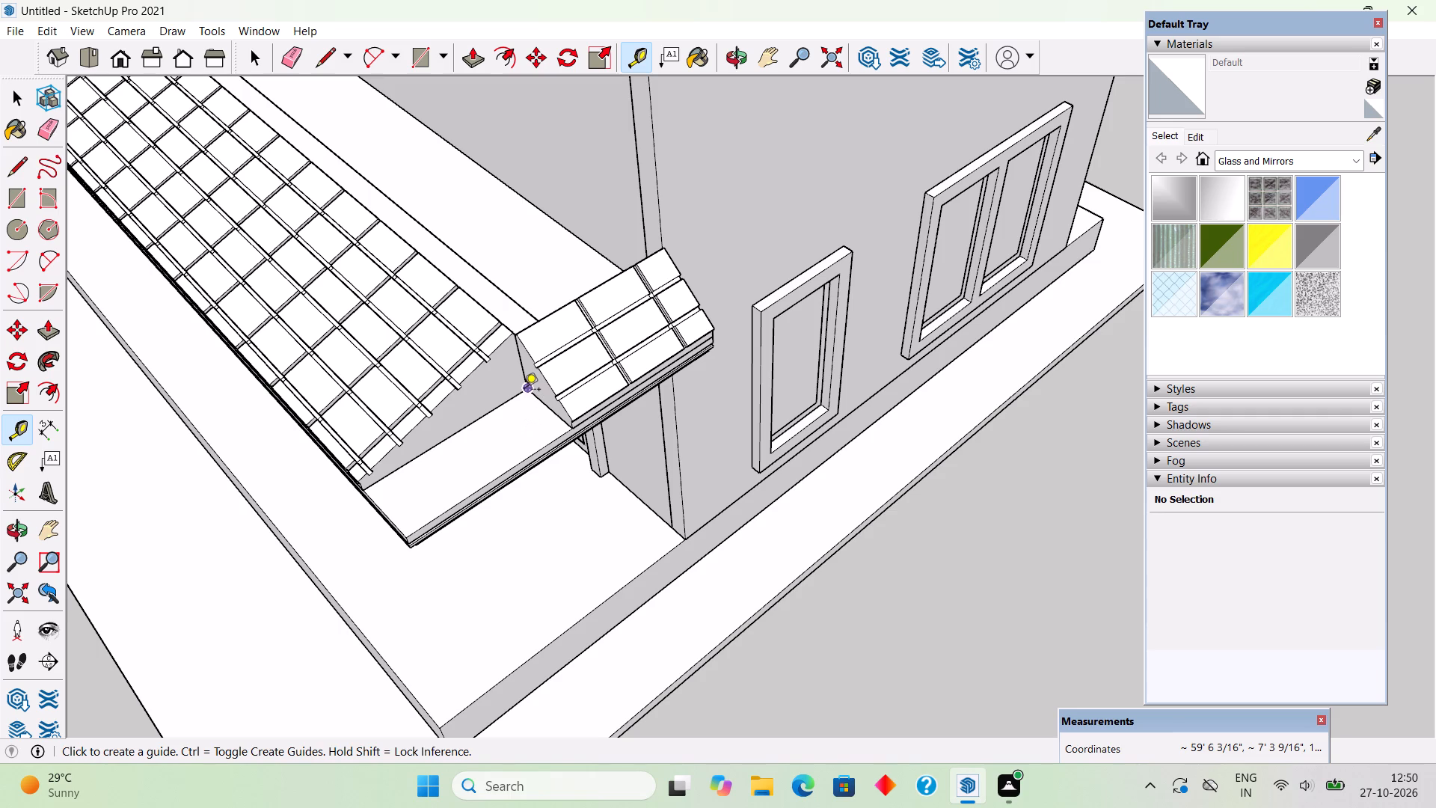
{"action": "key", "text": "l"}
{"action": "left_click", "coordinate": [524, 391]}
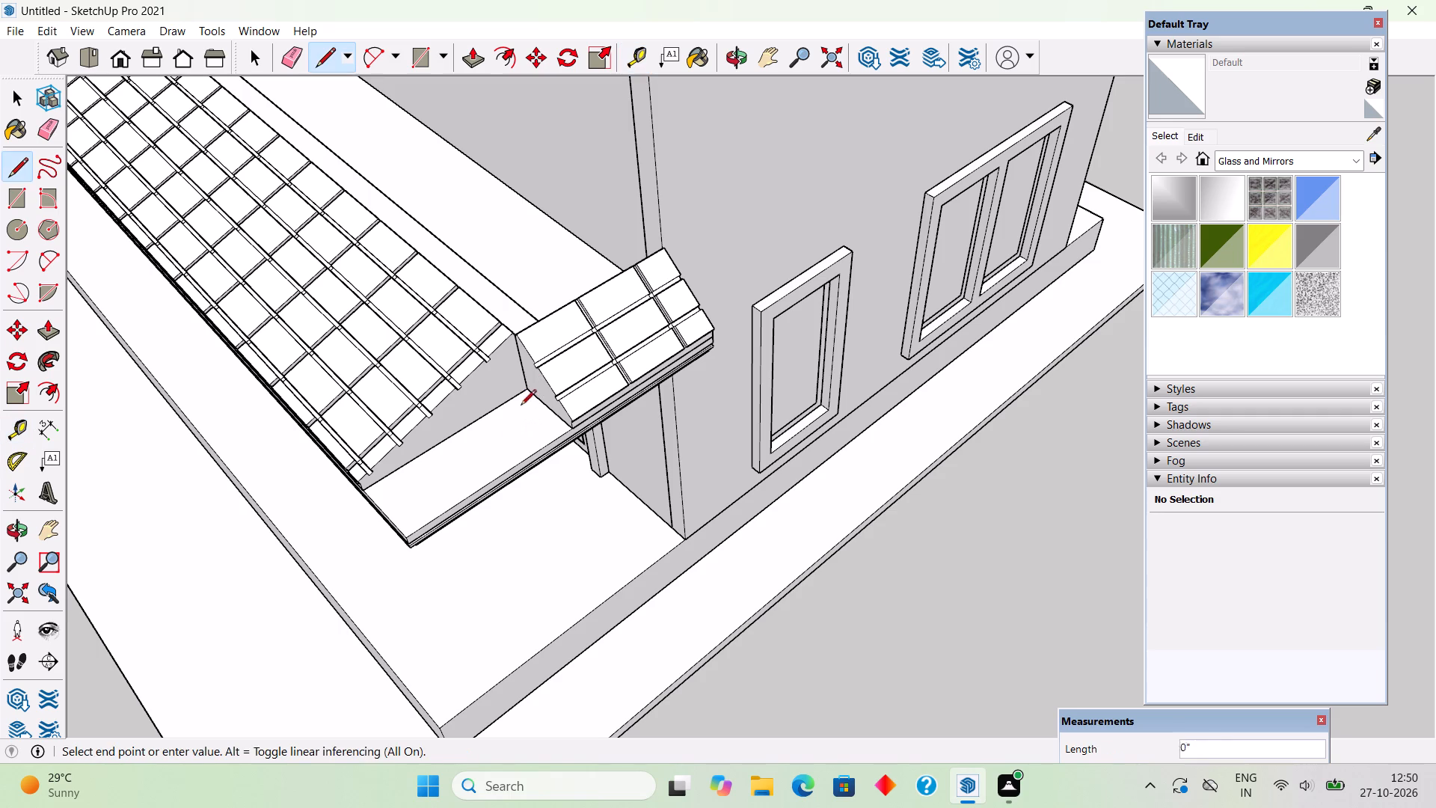
{"action": "left_click", "coordinate": [407, 533]}
{"action": "left_click", "coordinate": [368, 492]}
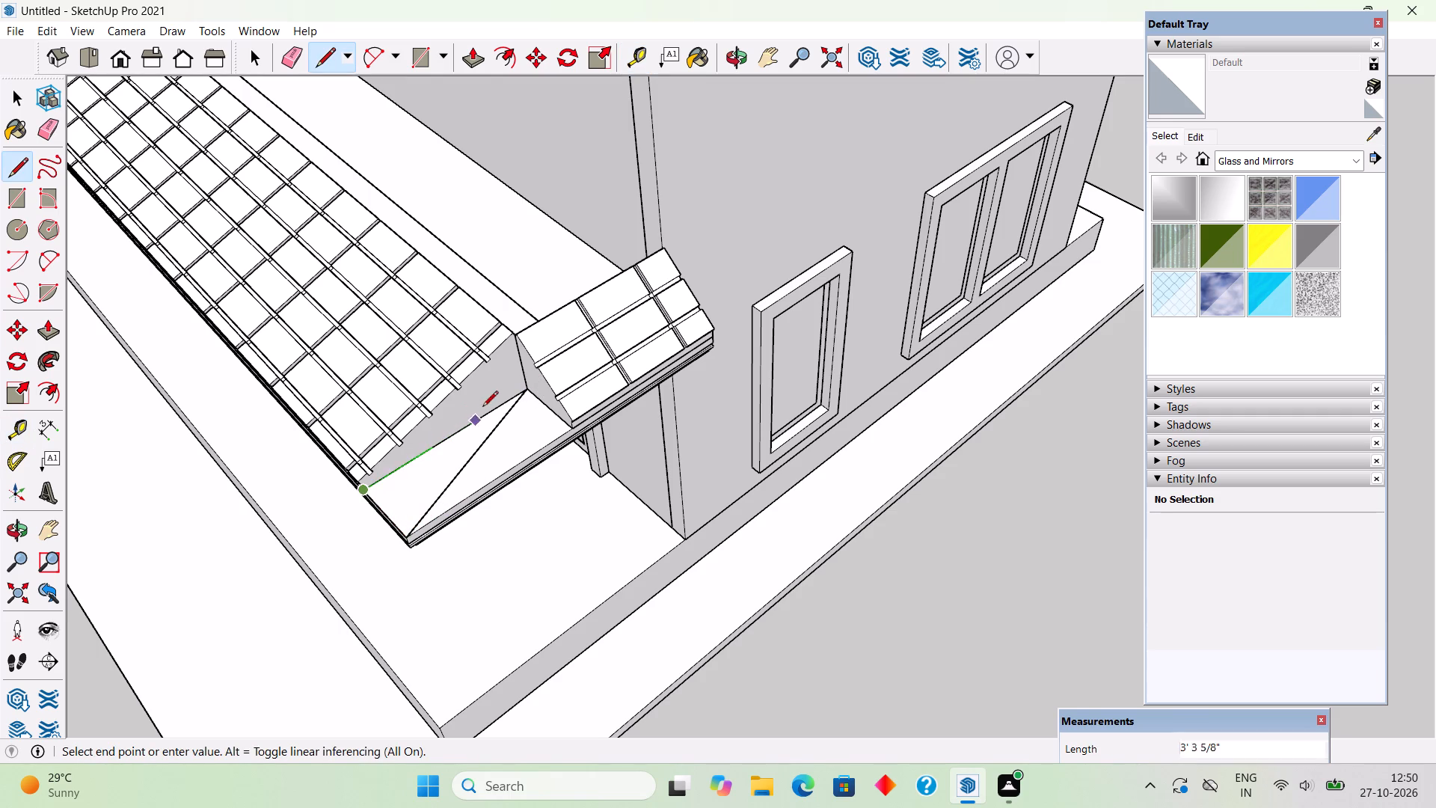
{"action": "left_click", "coordinate": [524, 388]}
Pull the corner triangle up about 2' 1 7/16" to the top of the larger gridded roof.
{"action": "key", "text": "p"}
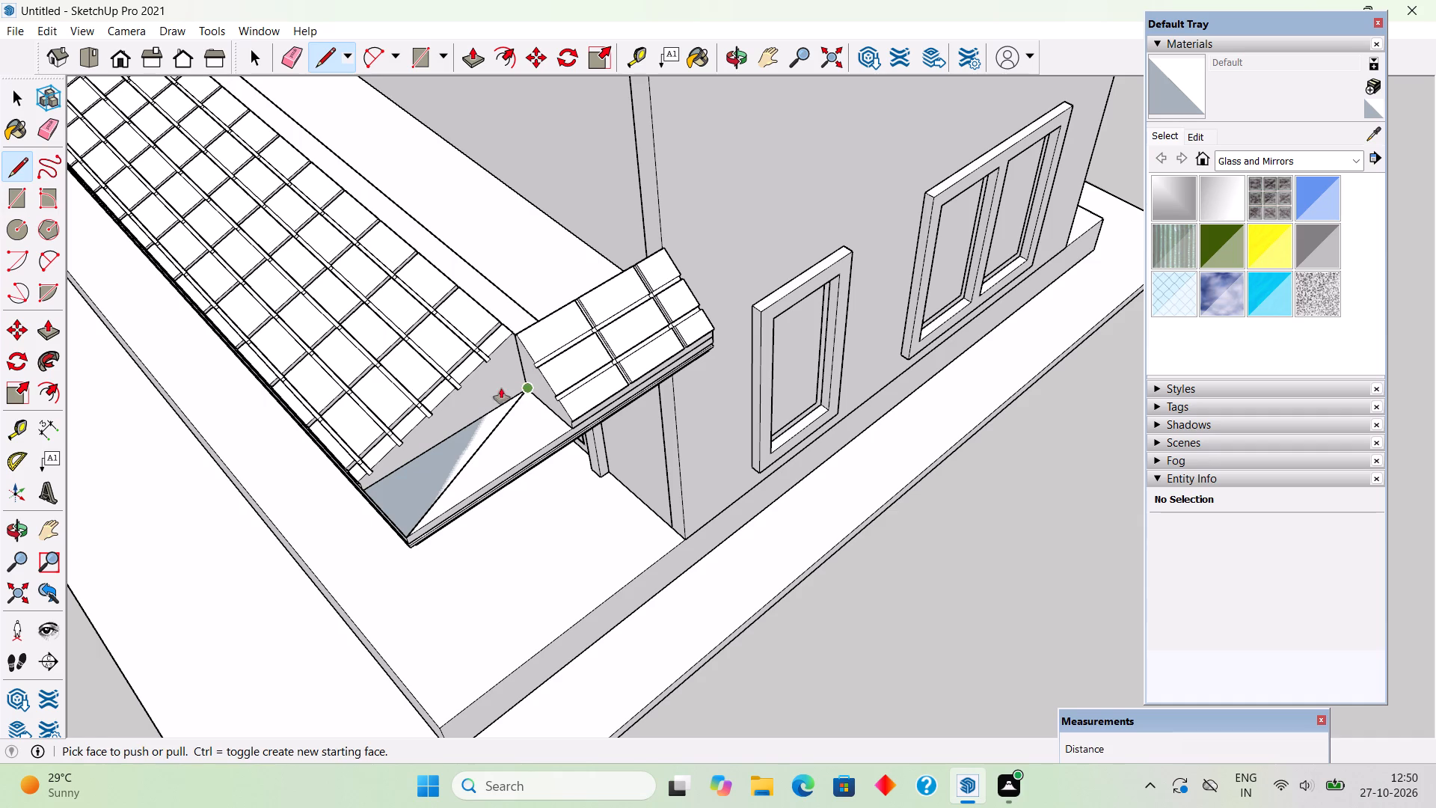
{"action": "left_click", "coordinate": [455, 465]}
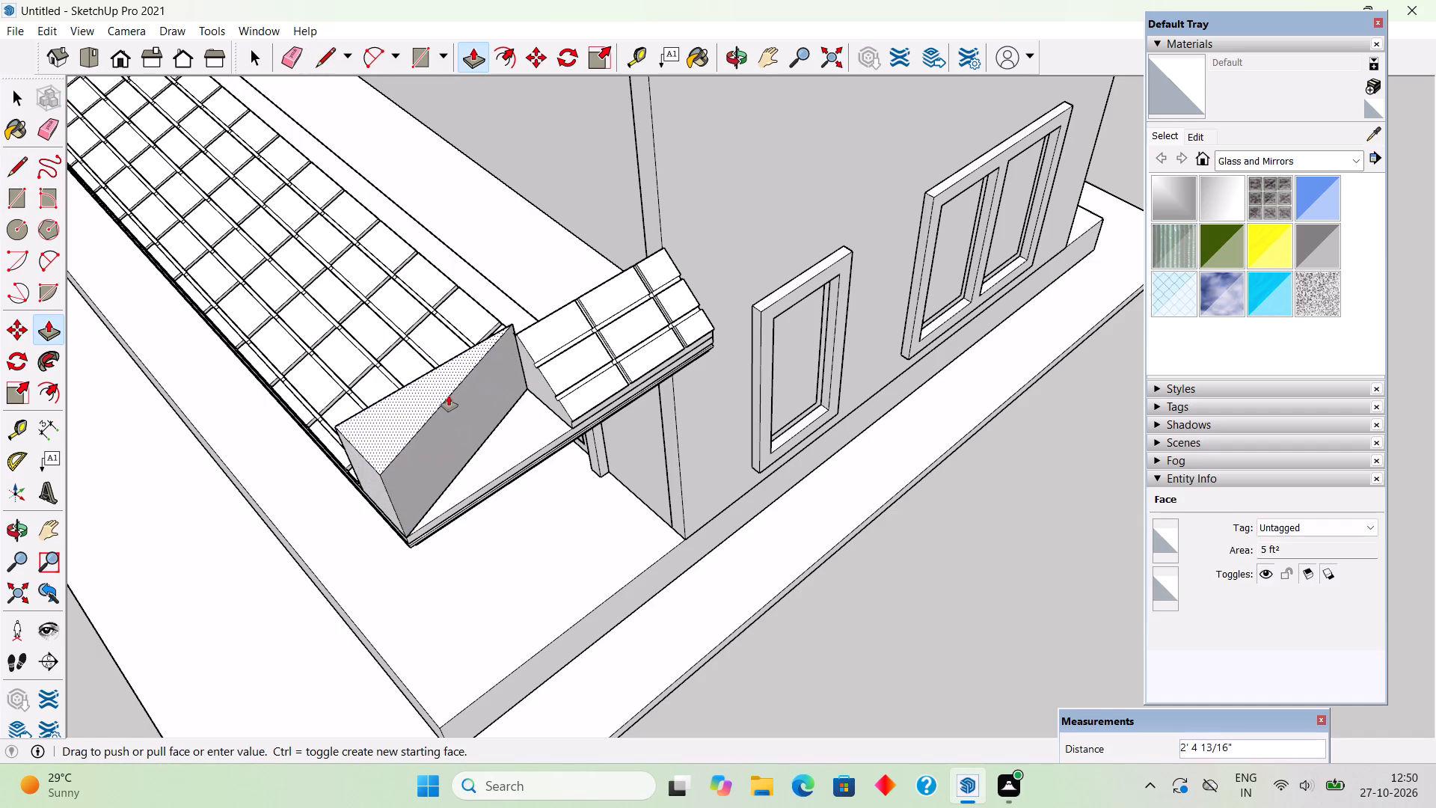
{"action": "middle_click_drag", "start_coordinate": [449, 396], "coordinate": [568, 447]}
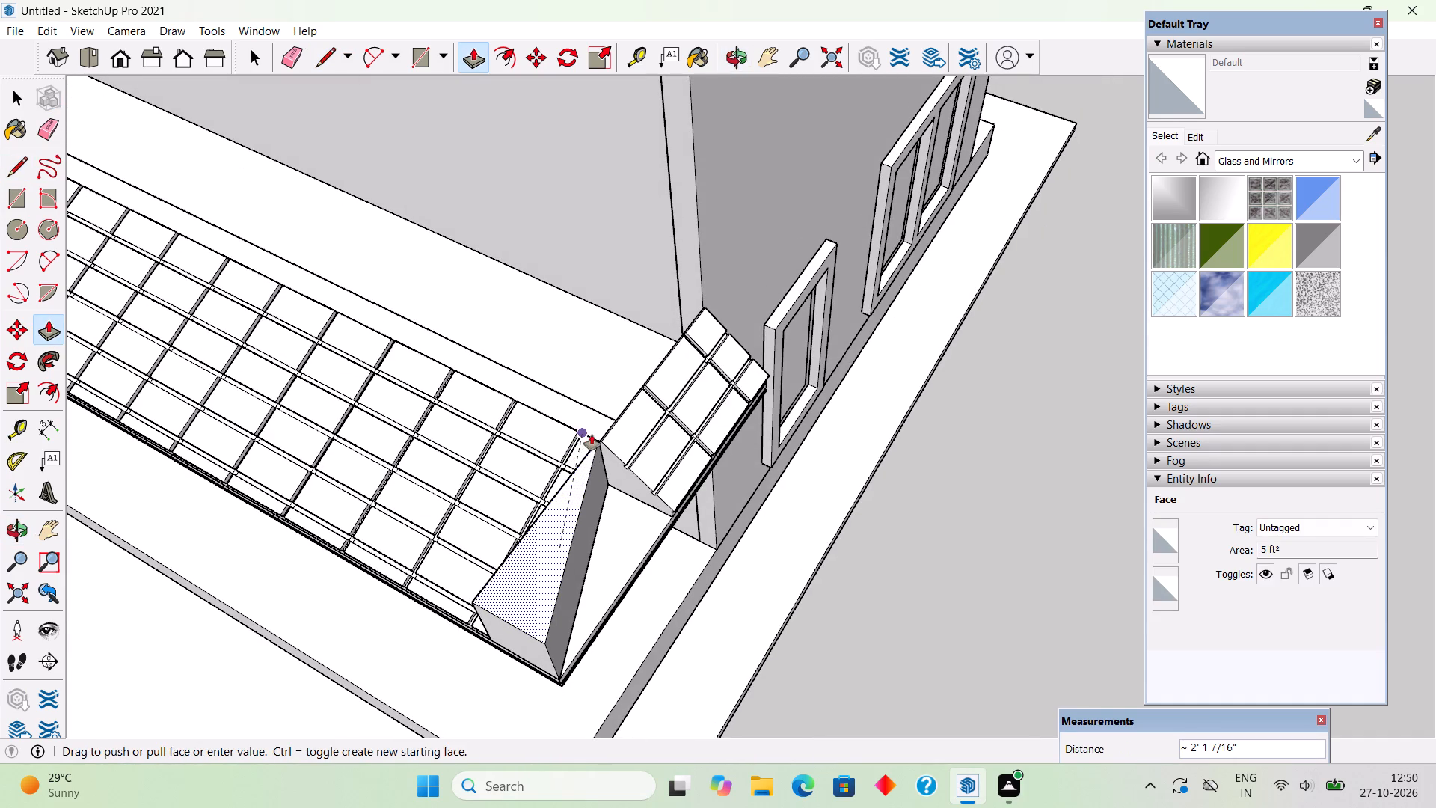
{"action": "left_click", "coordinate": [592, 435]}
Make the whole raised triangular prism at the roof corner into a group.
{"action": "middle_click_drag", "start_coordinate": [580, 622], "coordinate": [747, 472]}
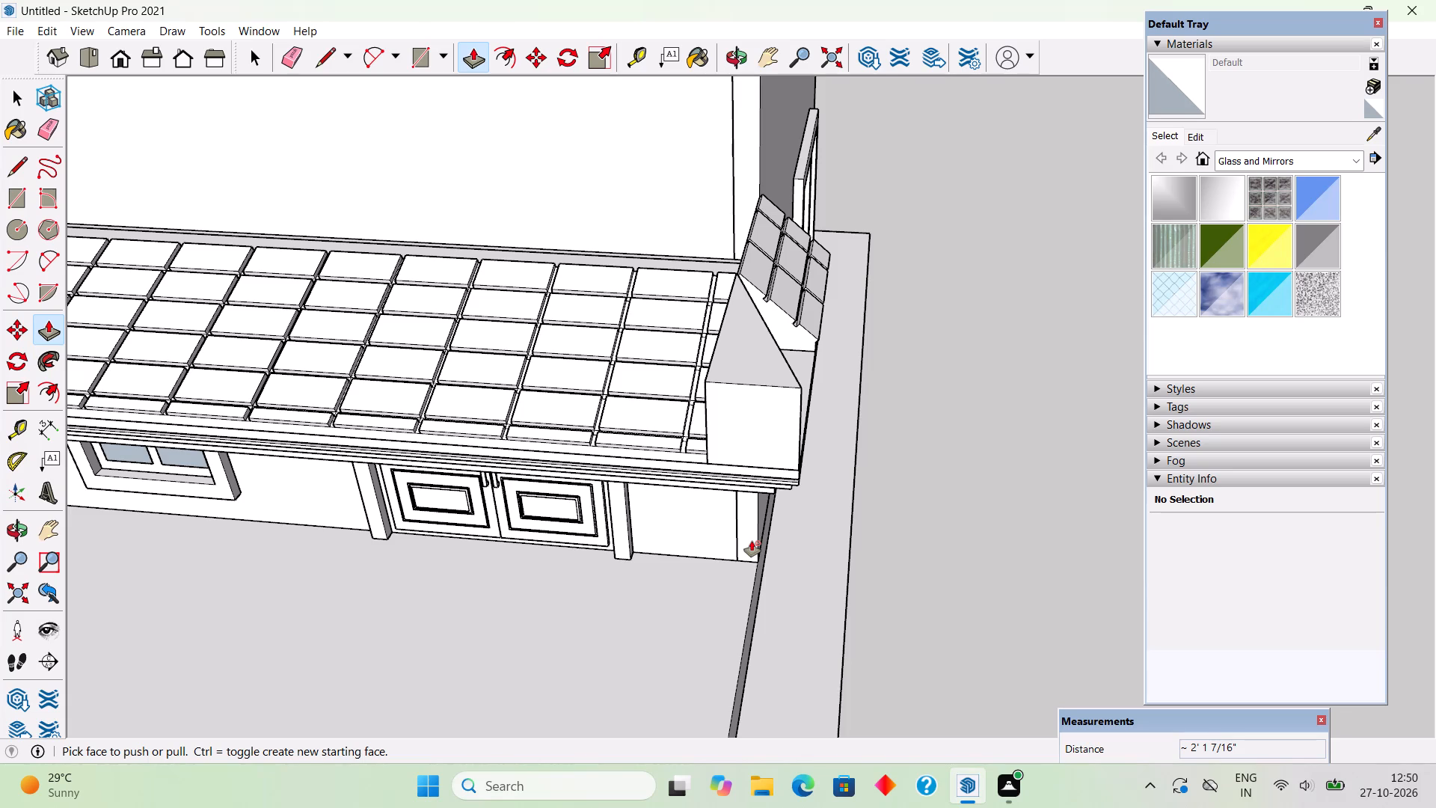
{"action": "middle_click_drag", "start_coordinate": [913, 457], "coordinate": [545, 489]}
{"action": "key", "text": "space"}
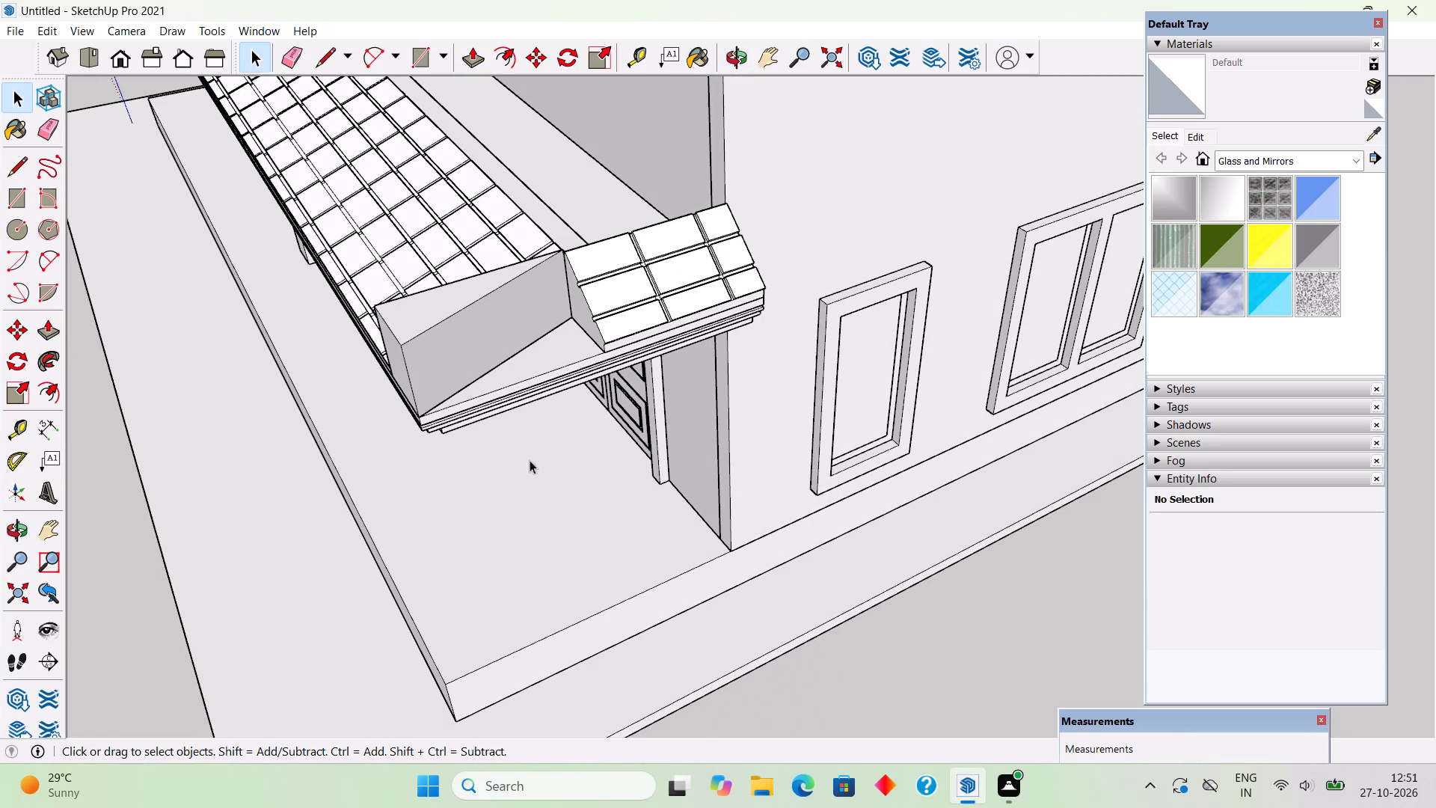
{"action": "key", "text": "space"}
{"action": "triple_click", "coordinate": [467, 307]}
{"action": "right_click", "coordinate": [467, 307]}
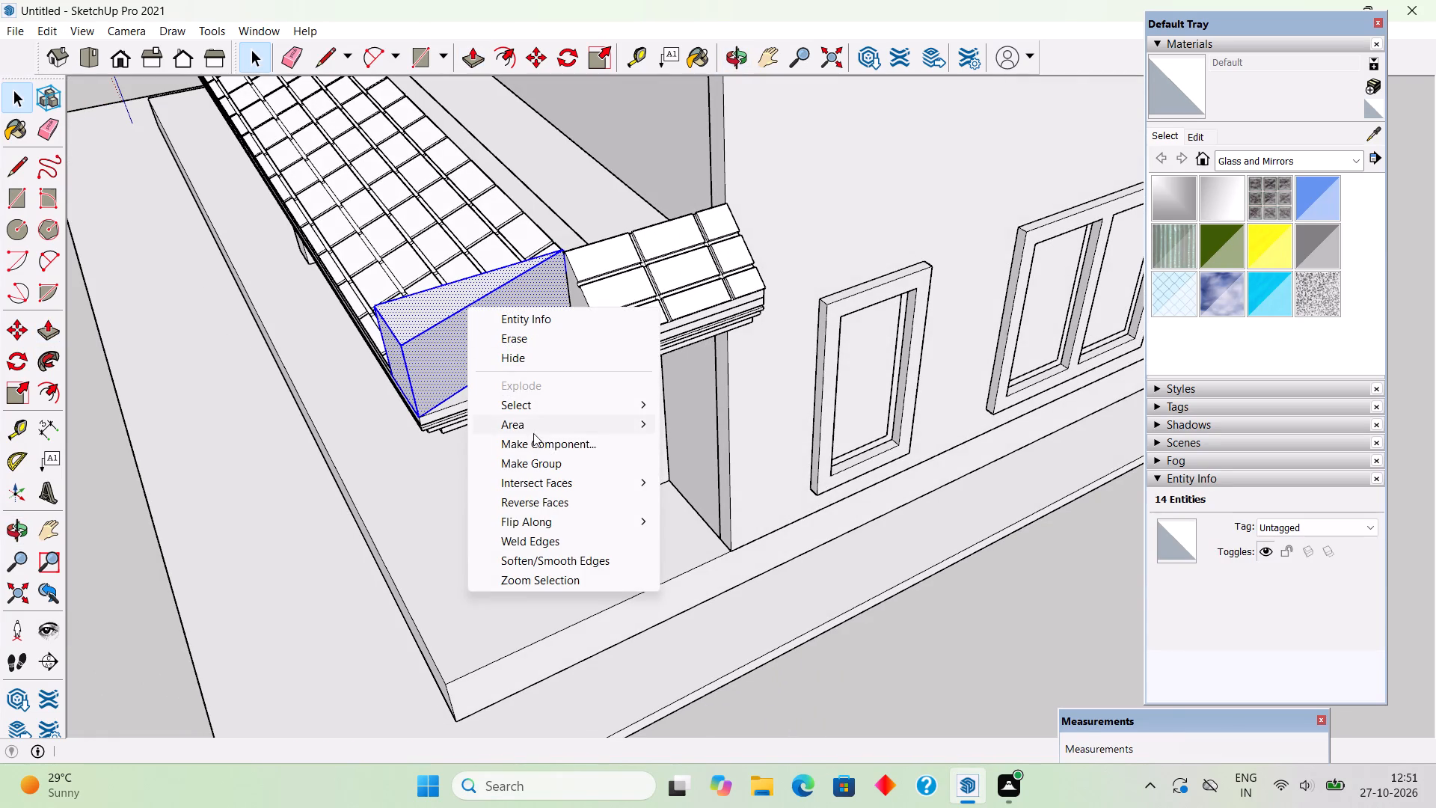
{"action": "left_click", "coordinate": [544, 463]}
Outline the remaining corner triangle with the diagonal, a 5' edge along the eave and a 2' edge beside the smaller gridded roof.
{"action": "middle_click_drag", "start_coordinate": [523, 306], "coordinate": [497, 380]}
{"action": "scroll", "coordinate": [527, 417], "scroll_direction": "up", "scroll_amount": 4}
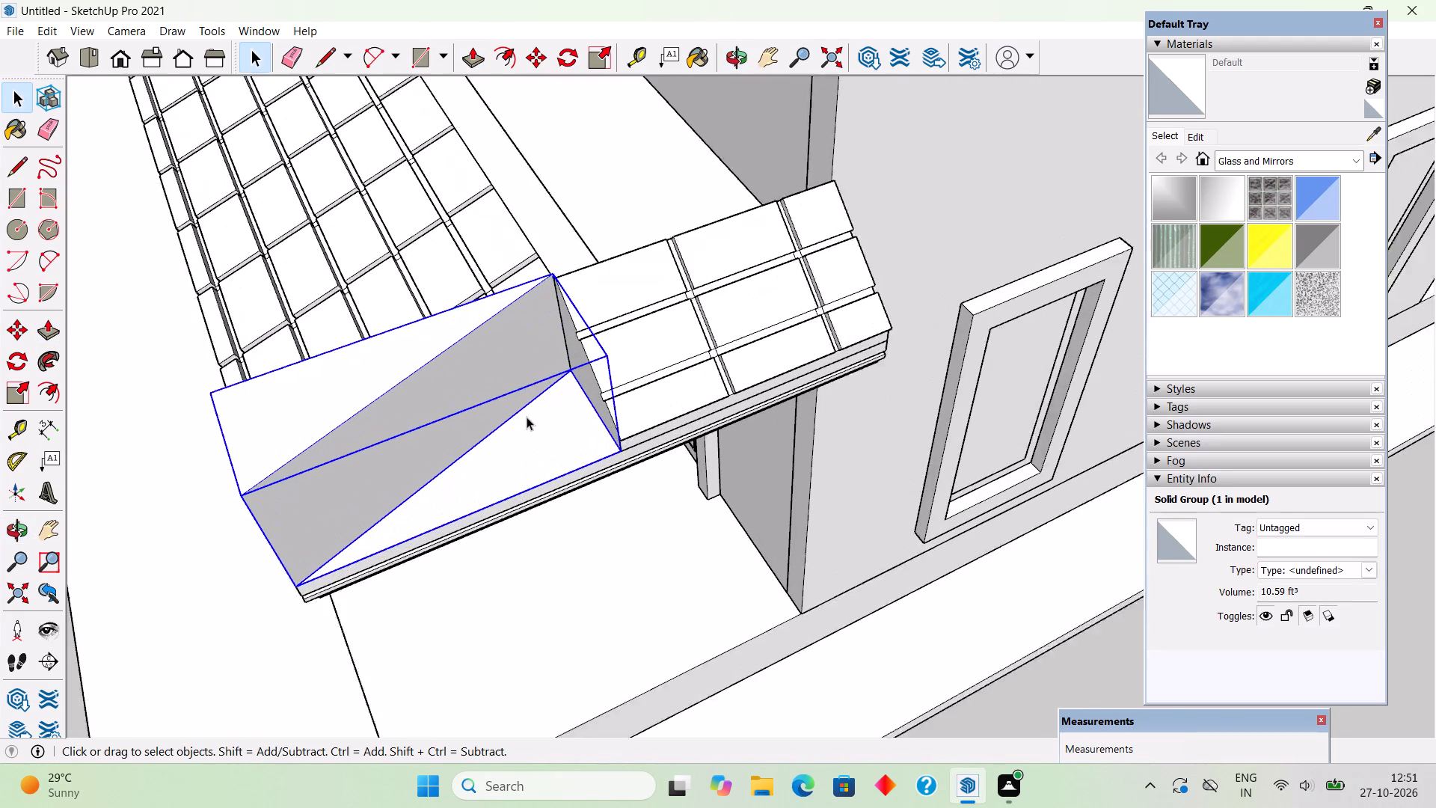
{"action": "scroll", "coordinate": [527, 417], "scroll_direction": "up", "scroll_amount": 2}
{"action": "left_click", "coordinate": [856, 636]}
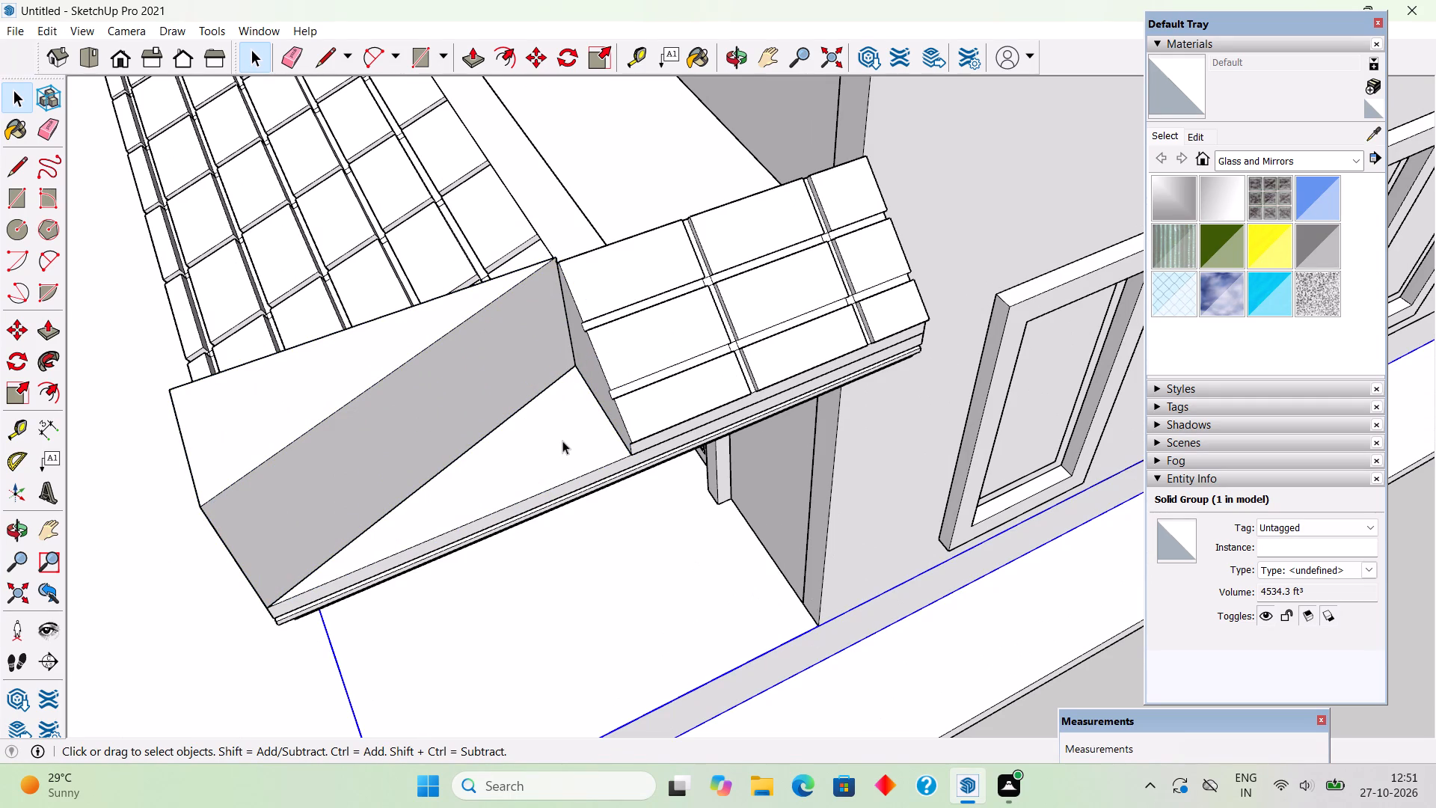
{"action": "left_click", "coordinate": [568, 433]}
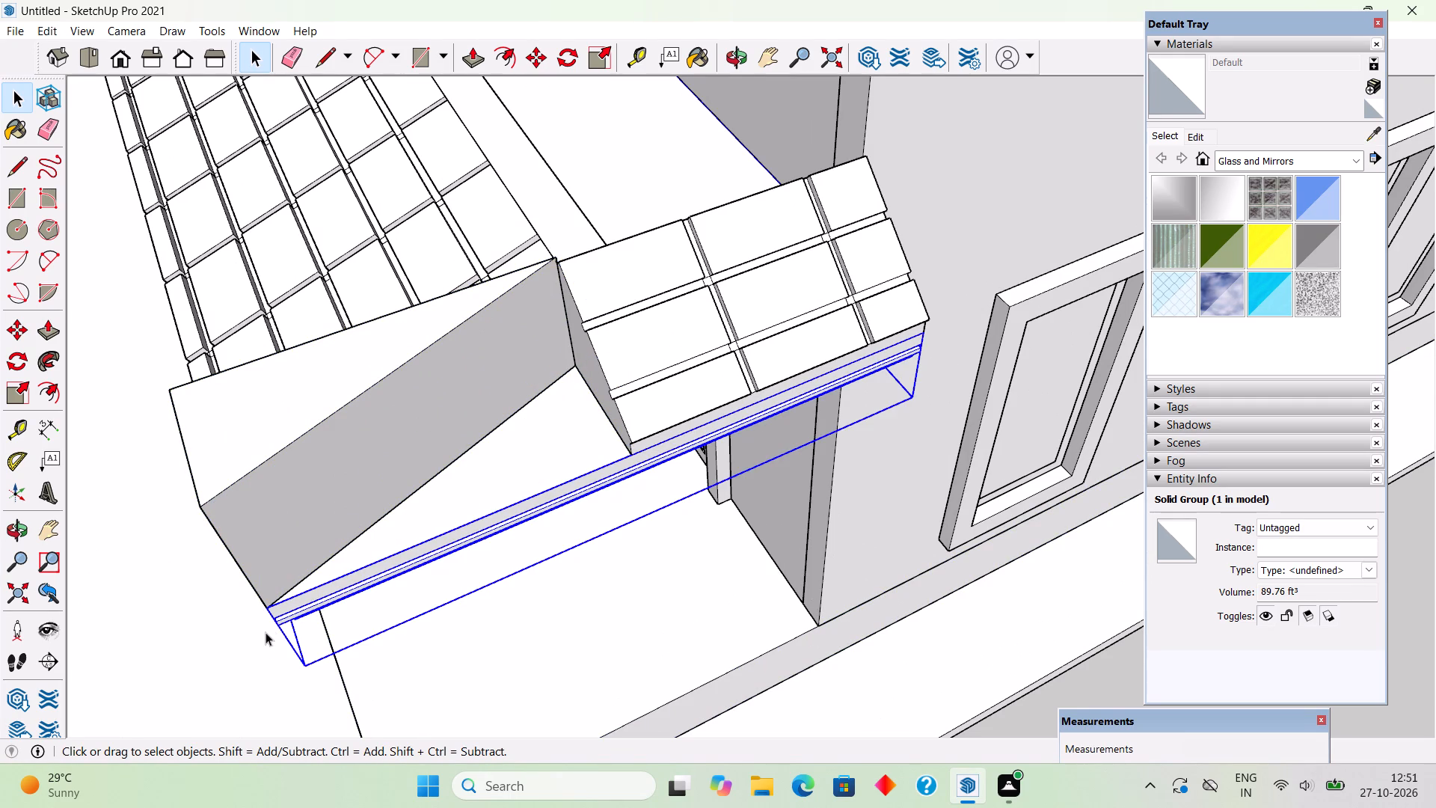
{"action": "scroll", "coordinate": [270, 622], "scroll_direction": "down", "scroll_amount": 6}
{"action": "left_click", "coordinate": [90, 621]}
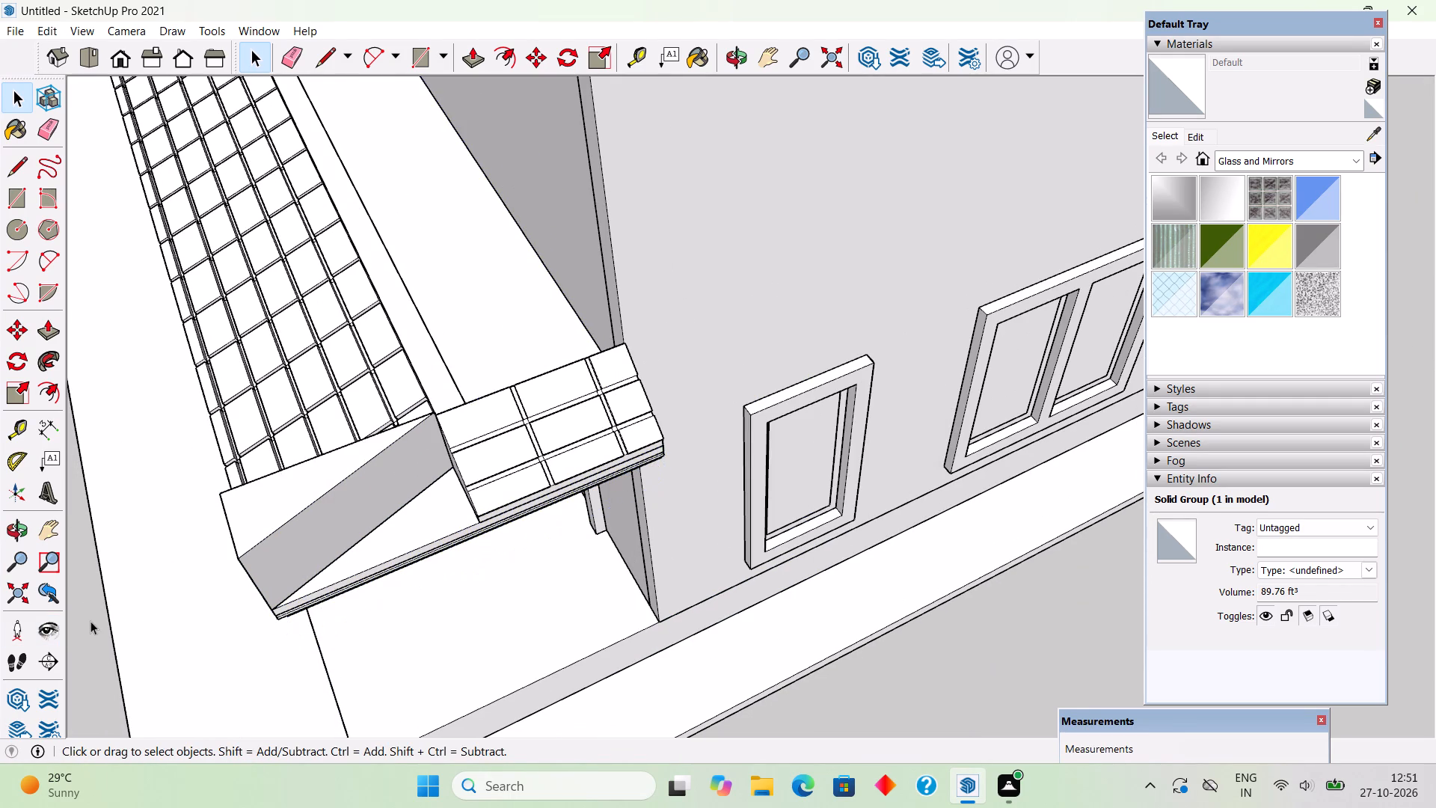
{"action": "key", "text": "l"}
{"action": "scroll", "coordinate": [442, 504], "scroll_direction": "up", "scroll_amount": 9}
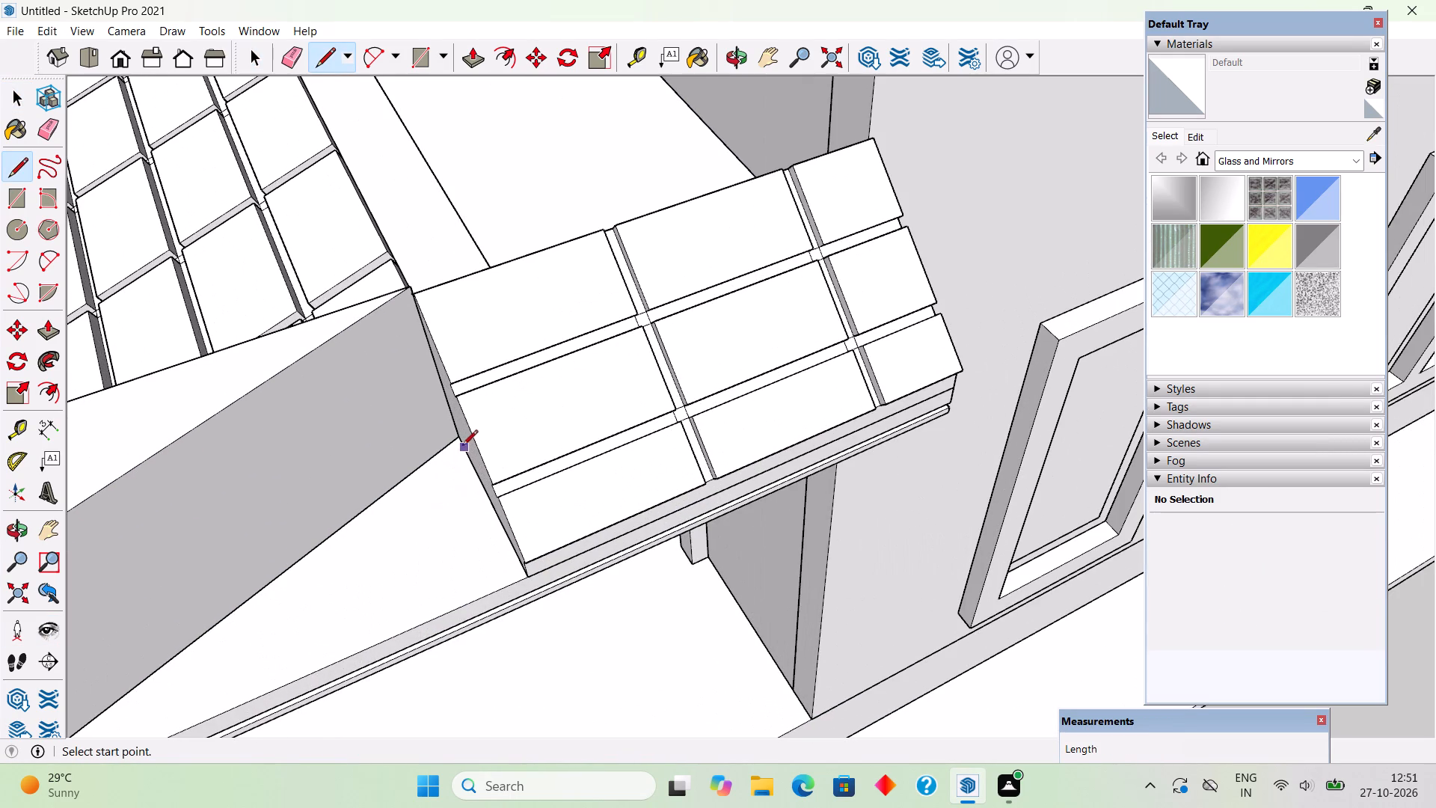
{"action": "left_click", "coordinate": [455, 435]}
{"action": "scroll", "coordinate": [455, 435], "scroll_direction": "down", "scroll_amount": 9}
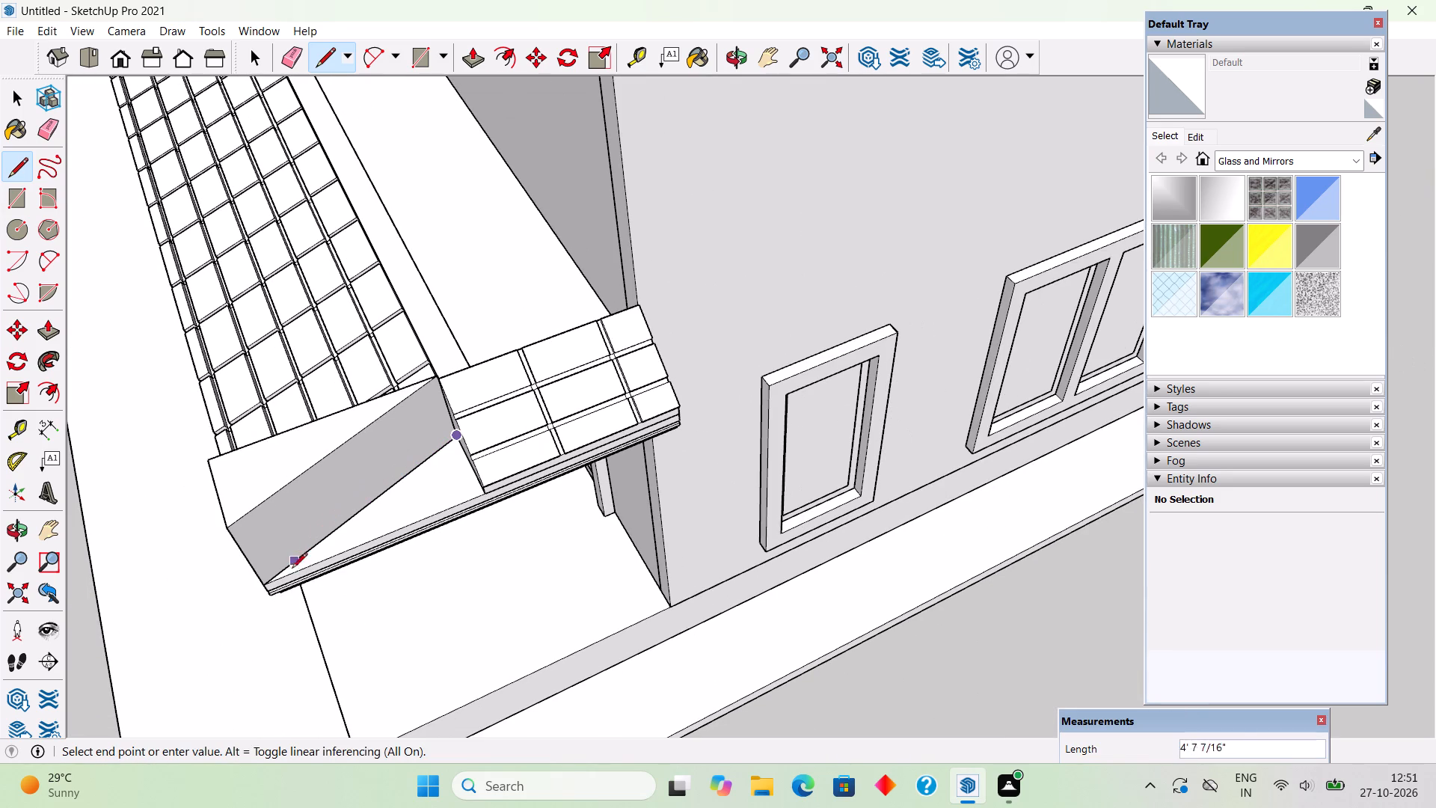
{"action": "left_click", "coordinate": [272, 584]}
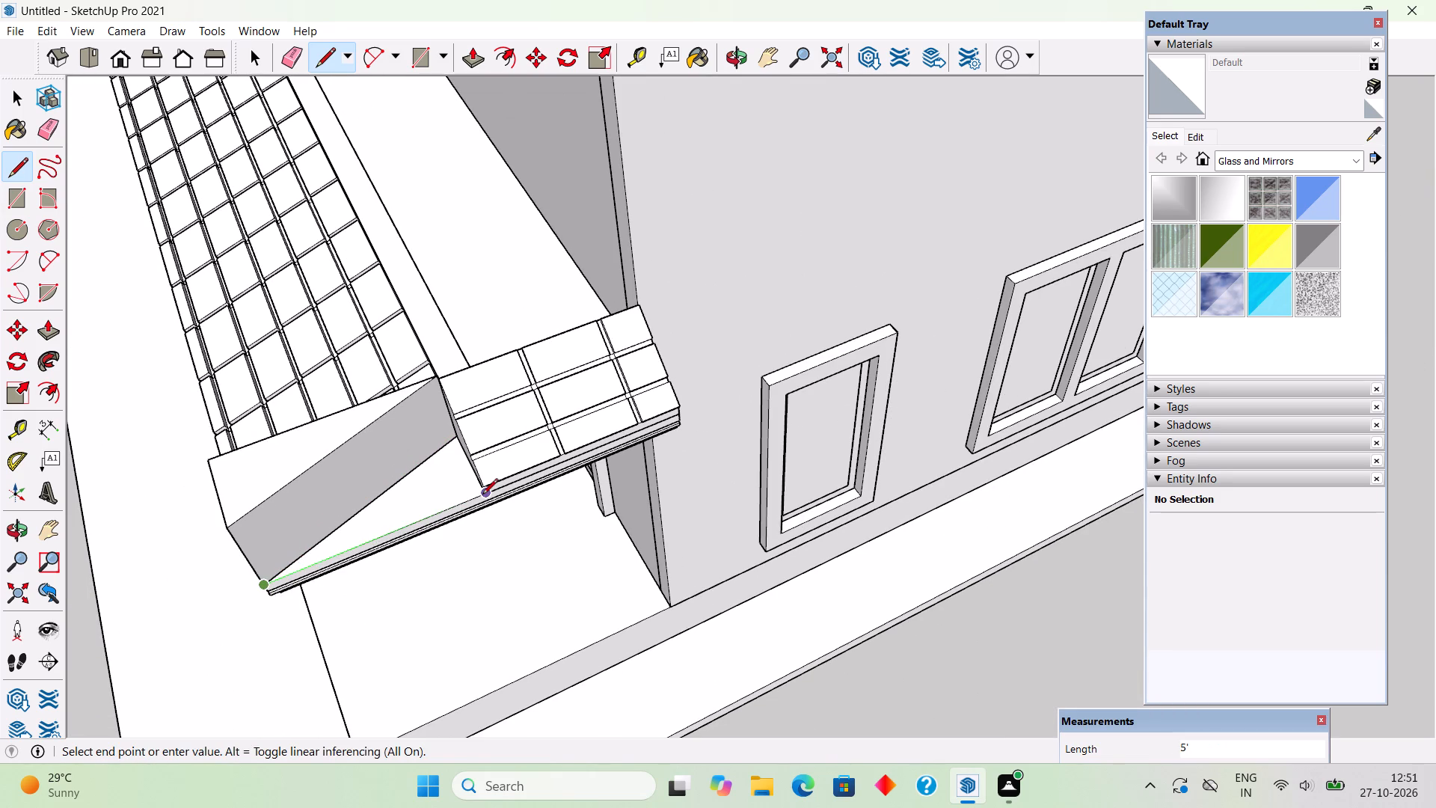
{"action": "left_click", "coordinate": [482, 495]}
{"action": "scroll", "coordinate": [440, 453], "scroll_direction": "up", "scroll_amount": 4}
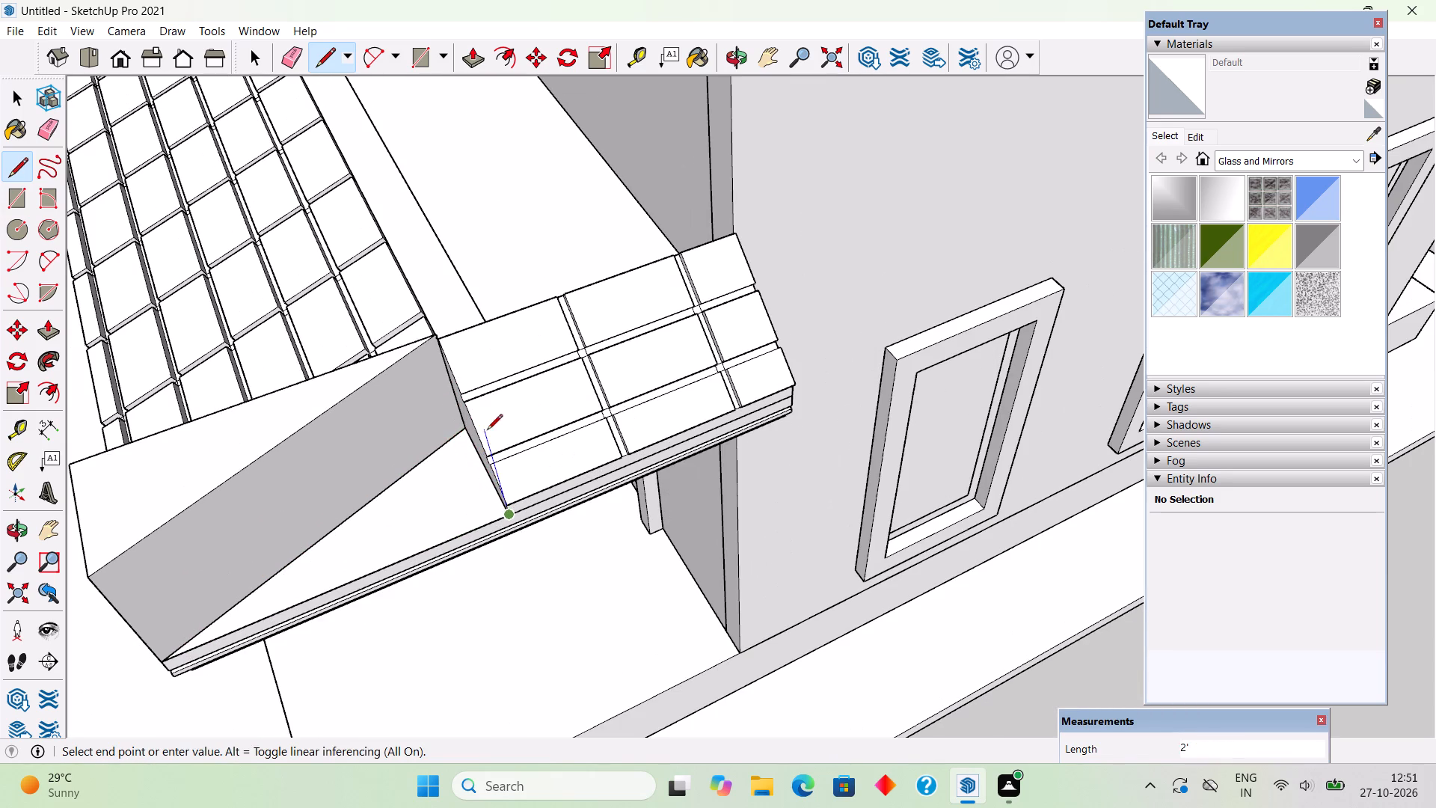
{"action": "left_click", "coordinate": [461, 430]}
Pull the second corner triangle up about 2' 1 7/16", level with the first prism's top.
{"action": "key", "text": "p"}
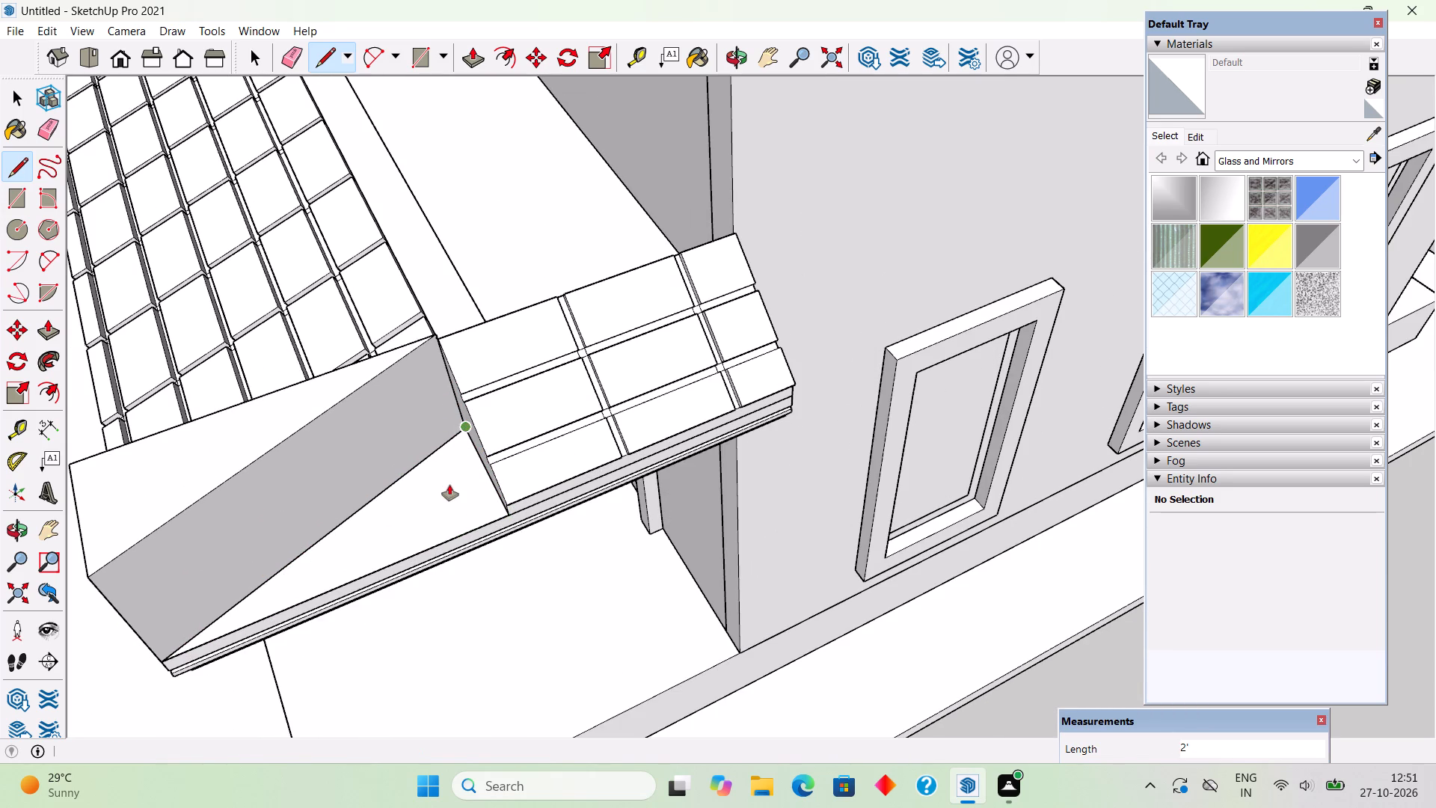
{"action": "left_click", "coordinate": [449, 485]}
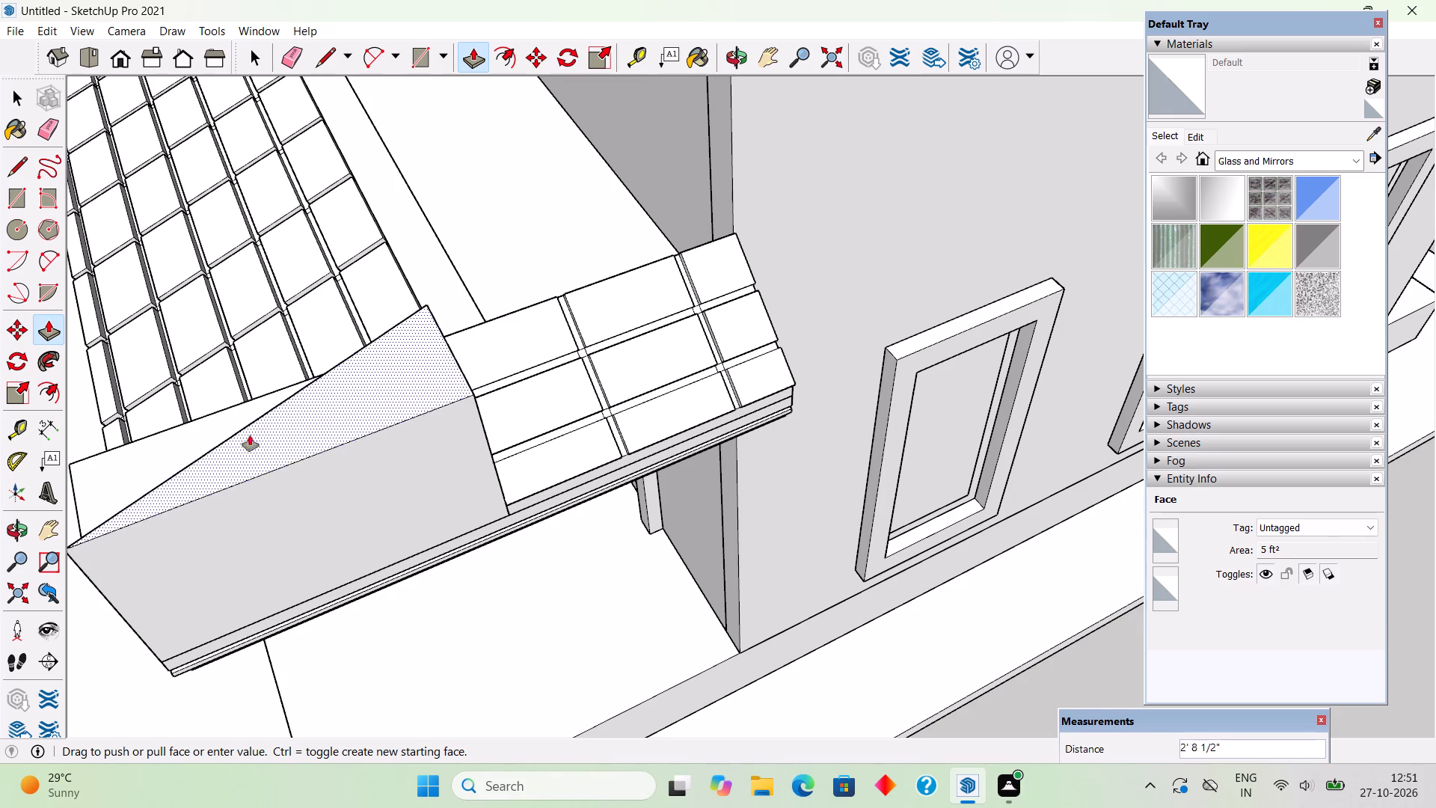
{"action": "middle_click_drag", "start_coordinate": [274, 475], "coordinate": [570, 514]}
{"action": "left_click", "coordinate": [642, 619]}
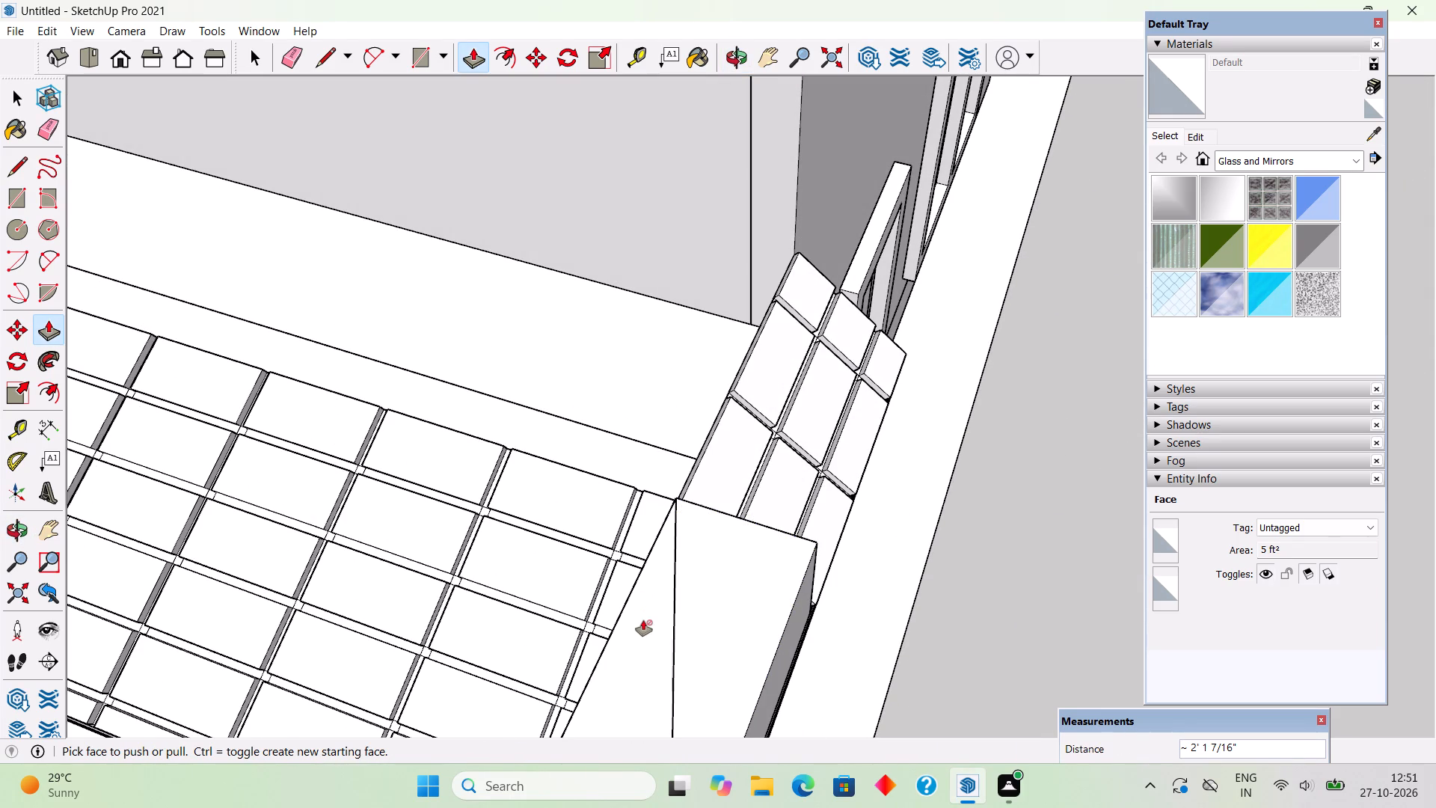
Make the whole second triangular prism at the roof corner into a group.
{"action": "key", "text": "space"}
{"action": "scroll", "coordinate": [713, 453], "scroll_direction": "down", "scroll_amount": 4}
{"action": "middle_click_drag", "start_coordinate": [746, 473], "coordinate": [629, 300]}
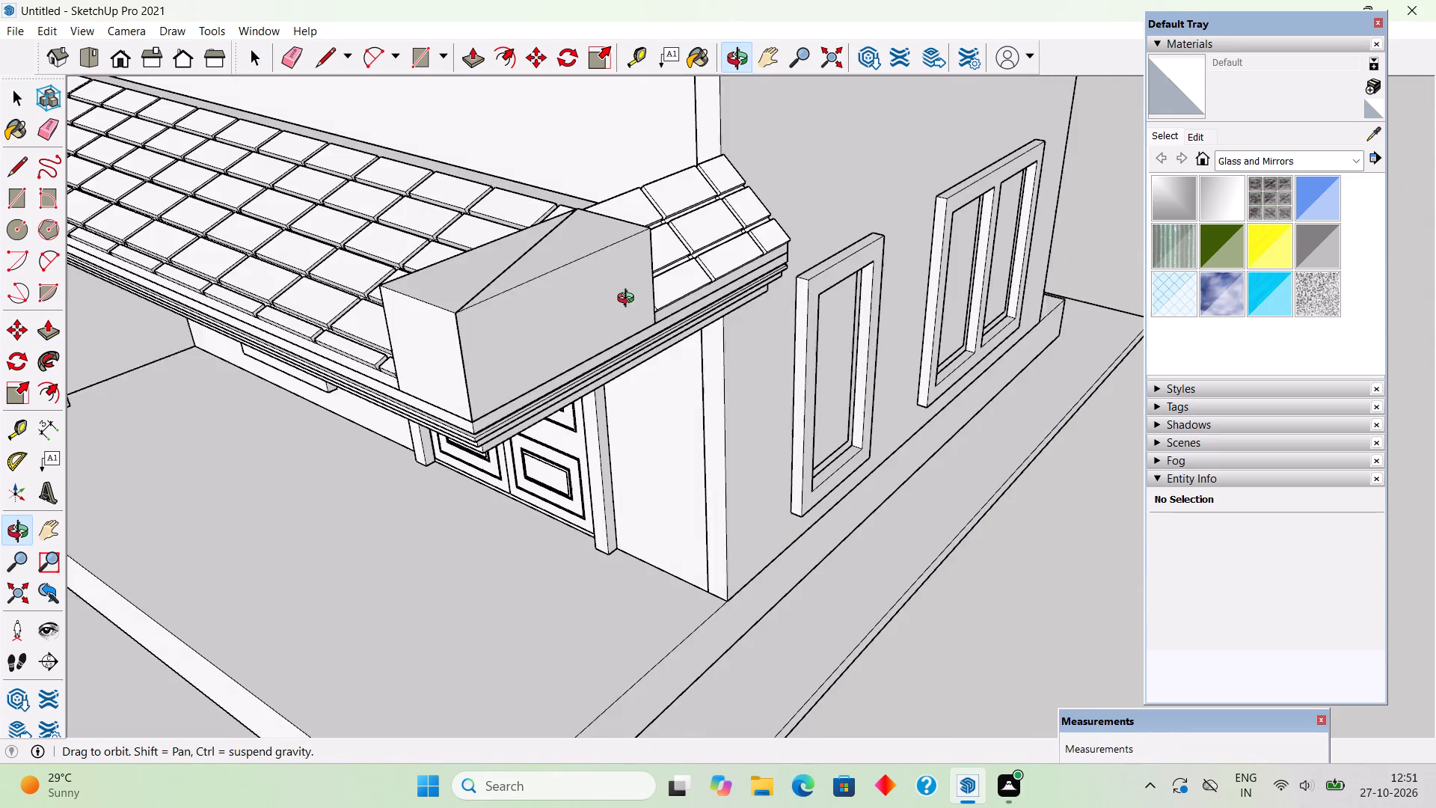
{"action": "middle_click_drag", "start_coordinate": [629, 300], "coordinate": [630, 310]}
{"action": "triple_click", "coordinate": [594, 327]}
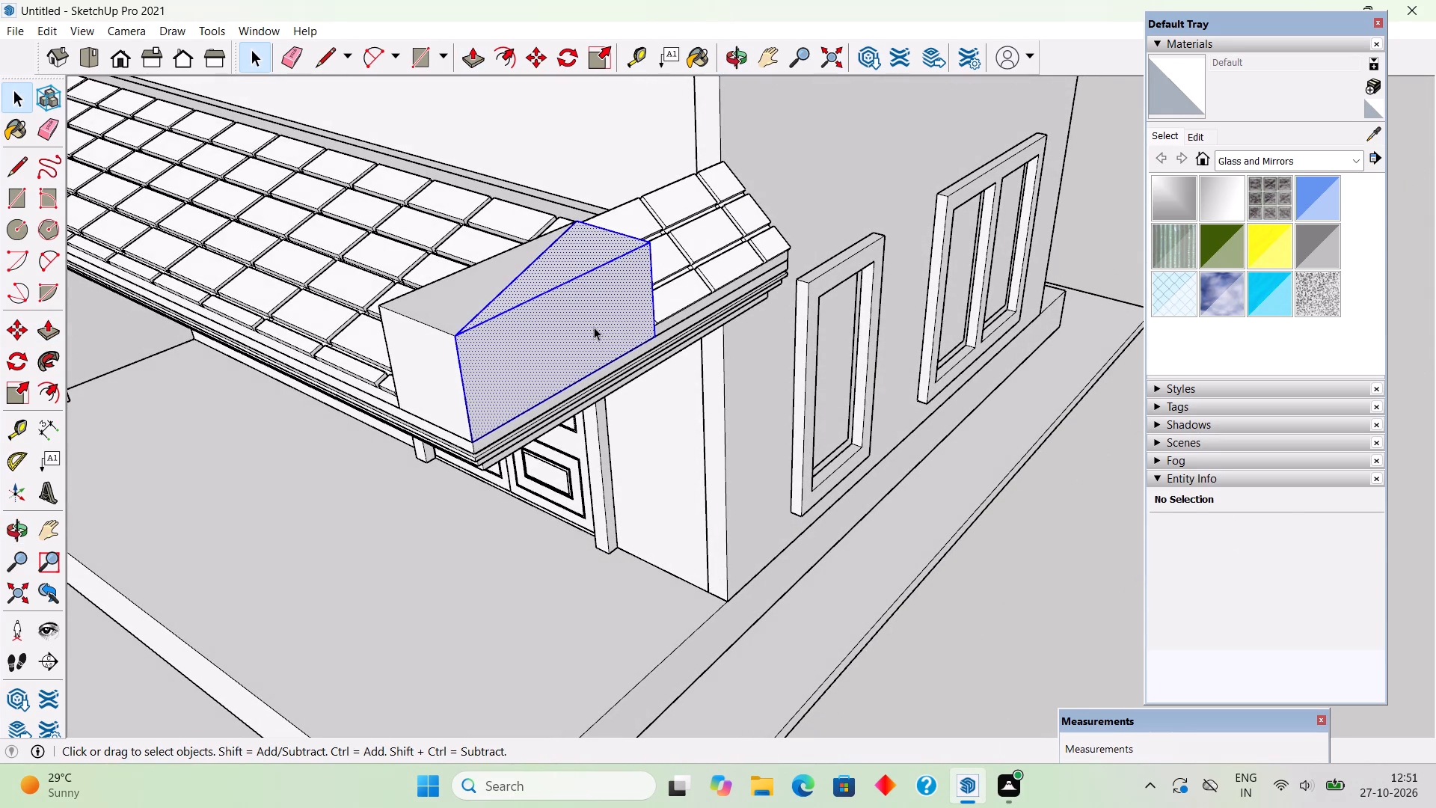
{"action": "left_click", "coordinate": [594, 327]}
{"action": "right_click", "coordinate": [594, 327]}
{"action": "left_click", "coordinate": [643, 488]}
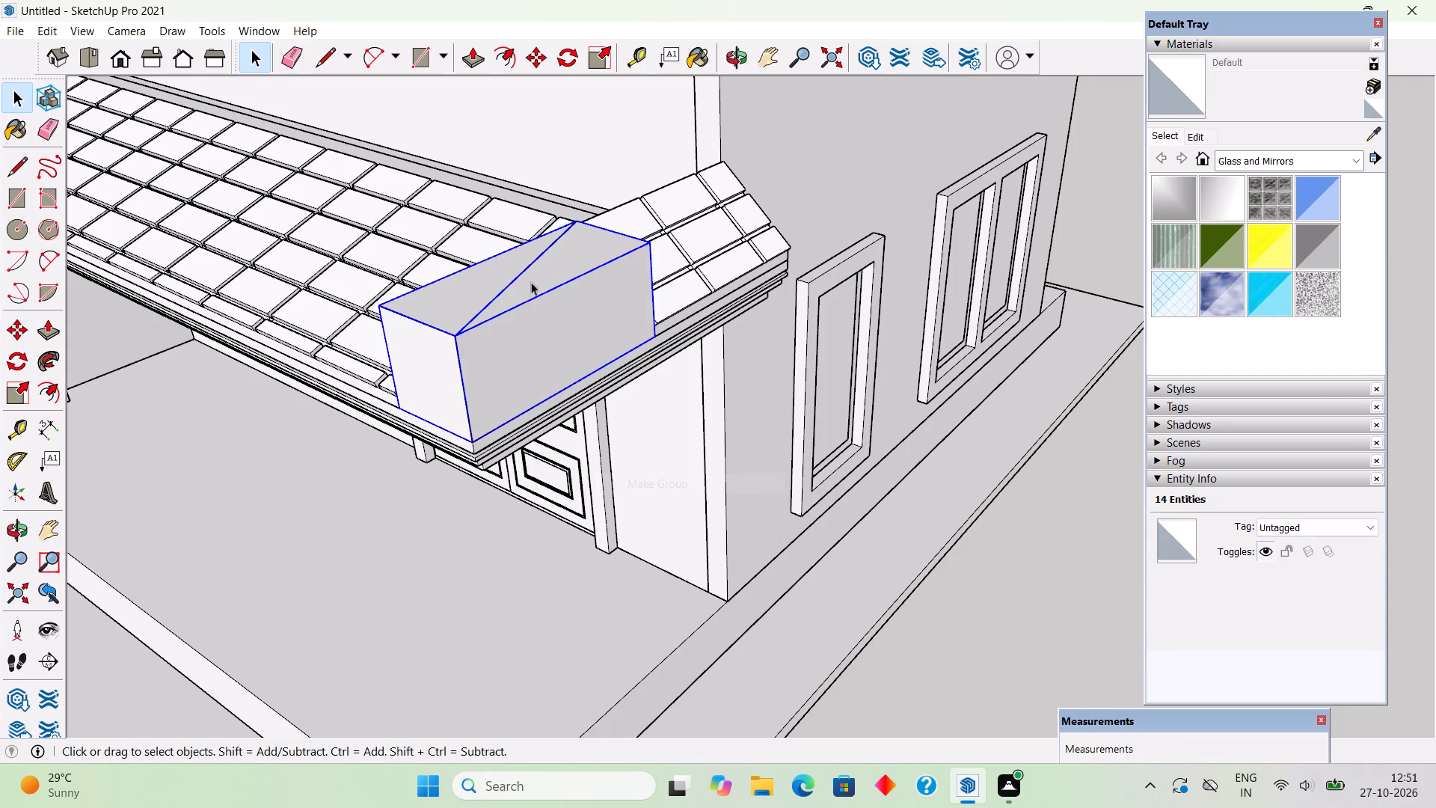
Inside the second prism's group, place a guide line 3" above the bottom edge of its outer face.
{"action": "triple_click", "coordinate": [550, 296]}
{"action": "middle_click_drag", "start_coordinate": [551, 326], "coordinate": [534, 351]}
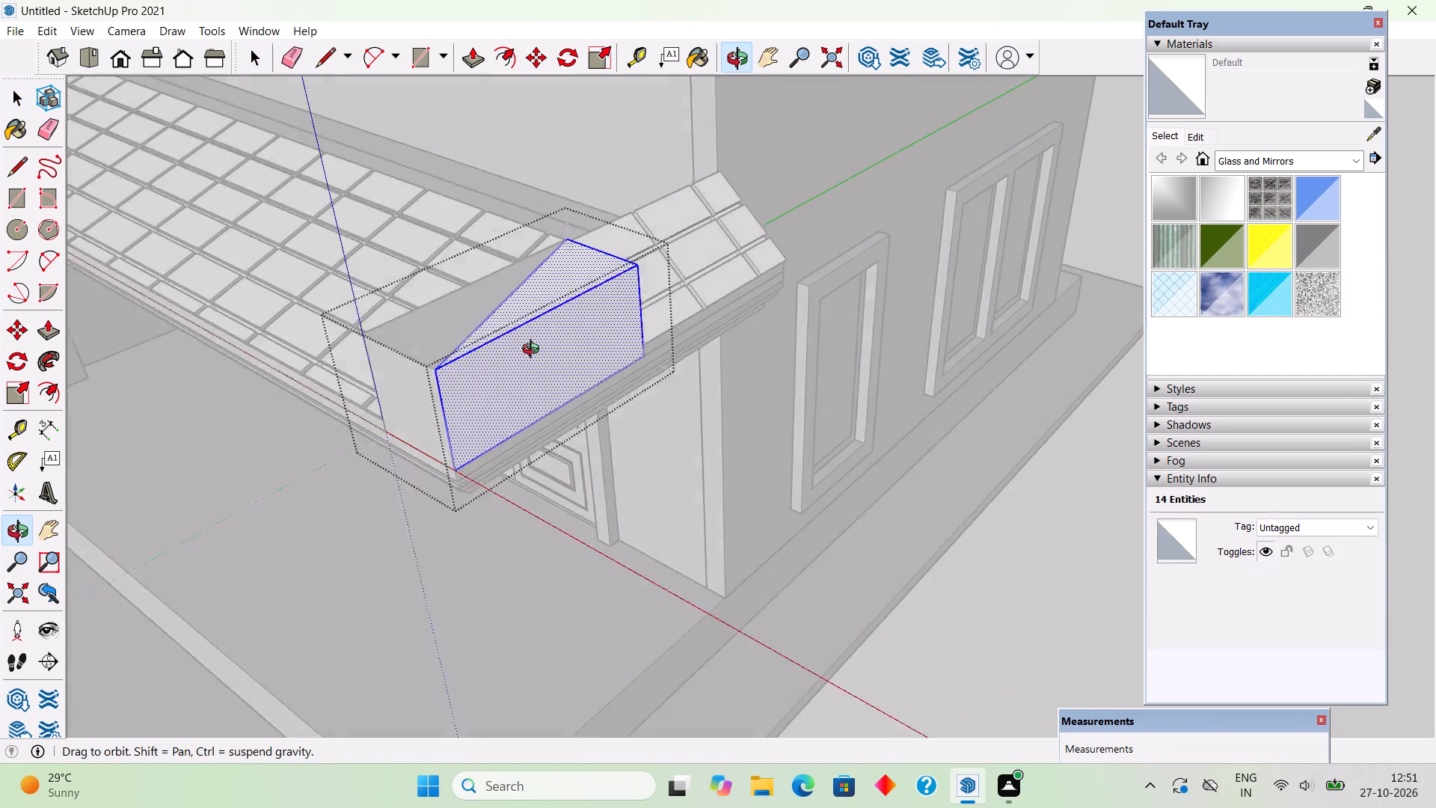
{"action": "middle_click_drag", "start_coordinate": [534, 351], "coordinate": [271, 439]}
{"action": "scroll", "coordinate": [384, 304], "scroll_direction": "up", "scroll_amount": 4}
{"action": "middle_click_drag", "start_coordinate": [377, 331], "coordinate": [155, 354]}
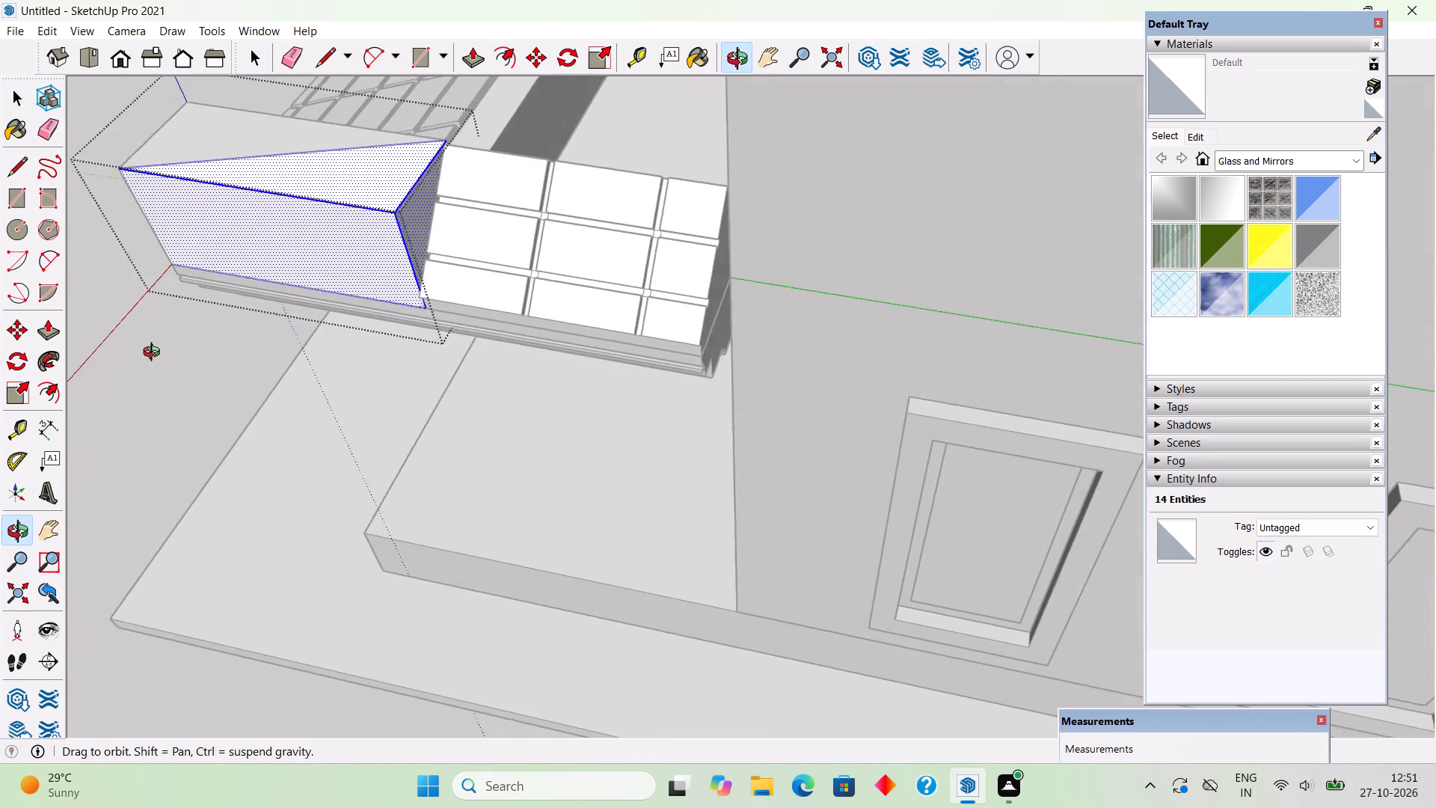
{"action": "middle_click_drag", "start_coordinate": [155, 354], "coordinate": [152, 354]}
{"action": "scroll", "coordinate": [393, 203], "scroll_direction": "up", "scroll_amount": 3}
{"action": "middle_click_drag", "start_coordinate": [423, 269], "coordinate": [482, 207]}
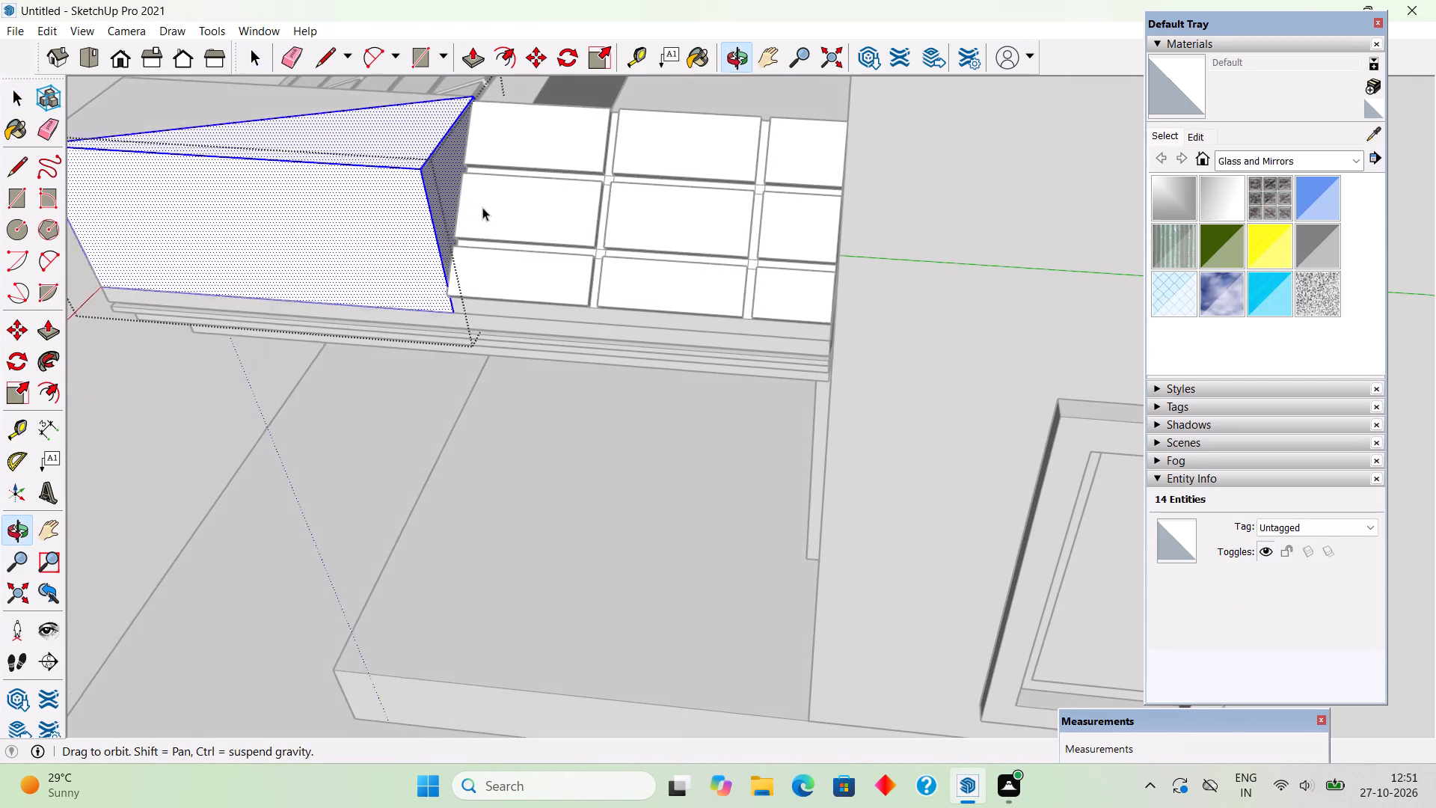
{"action": "middle_click_drag", "start_coordinate": [482, 207], "coordinate": [481, 208]}
{"action": "scroll", "coordinate": [554, 344], "scroll_direction": "down", "scroll_amount": 7}
{"action": "middle_click_drag", "start_coordinate": [590, 340], "coordinate": [778, 281]}
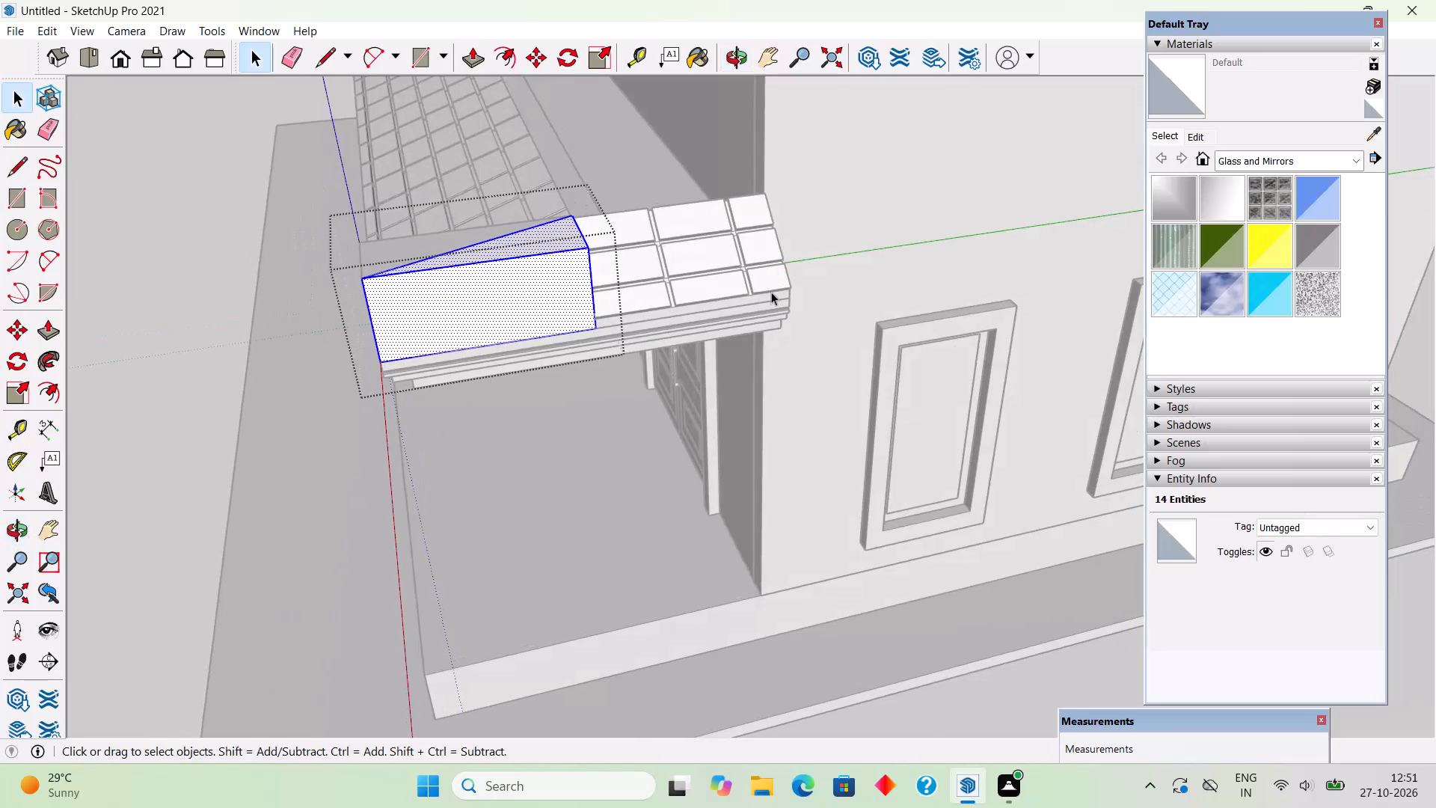
{"action": "key", "text": "t"}
{"action": "scroll", "coordinate": [553, 337], "scroll_direction": "up", "scroll_amount": 4}
{"action": "left_click", "coordinate": [554, 337]}
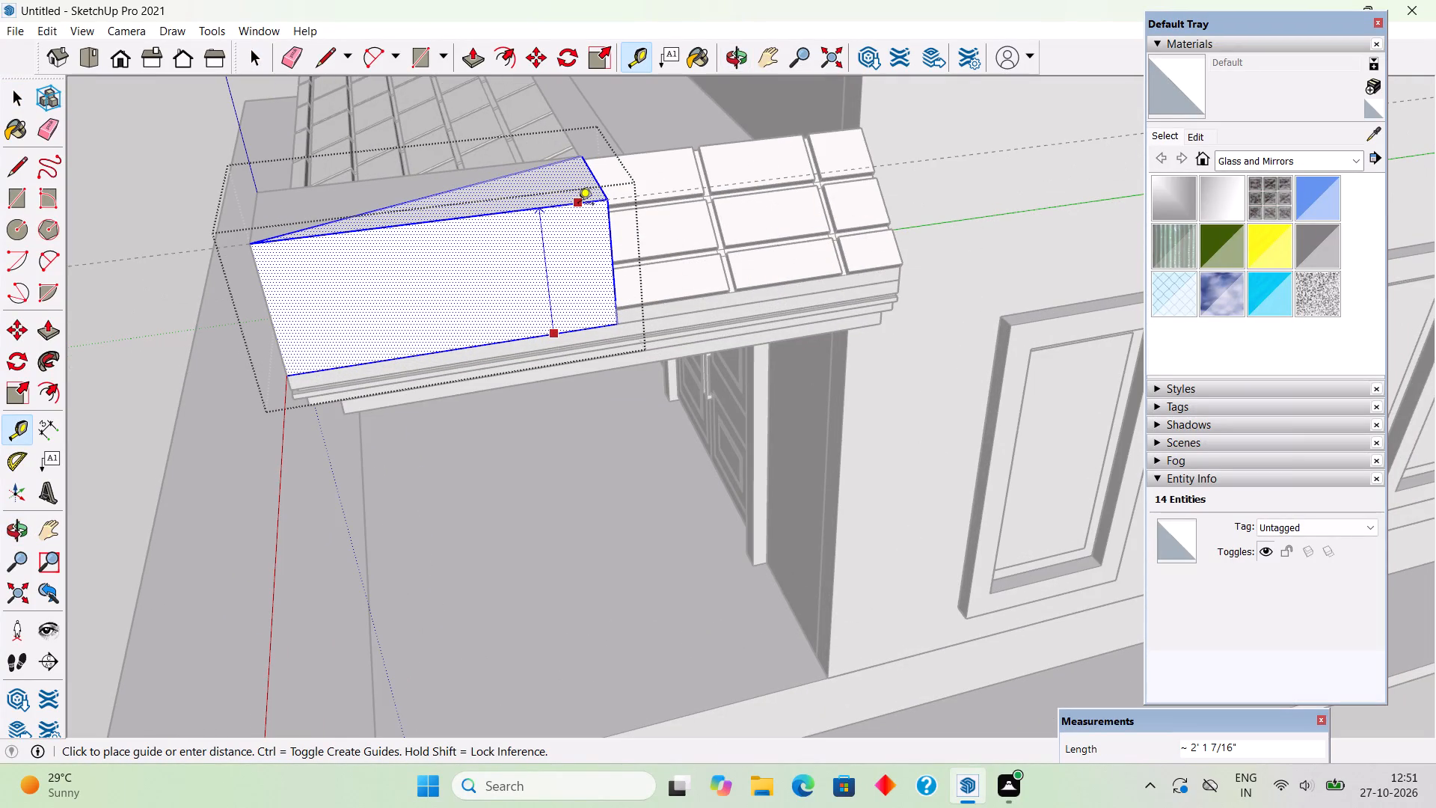
{"action": "type", "text": "3\""}
{"action": "key", "text": "Return"}
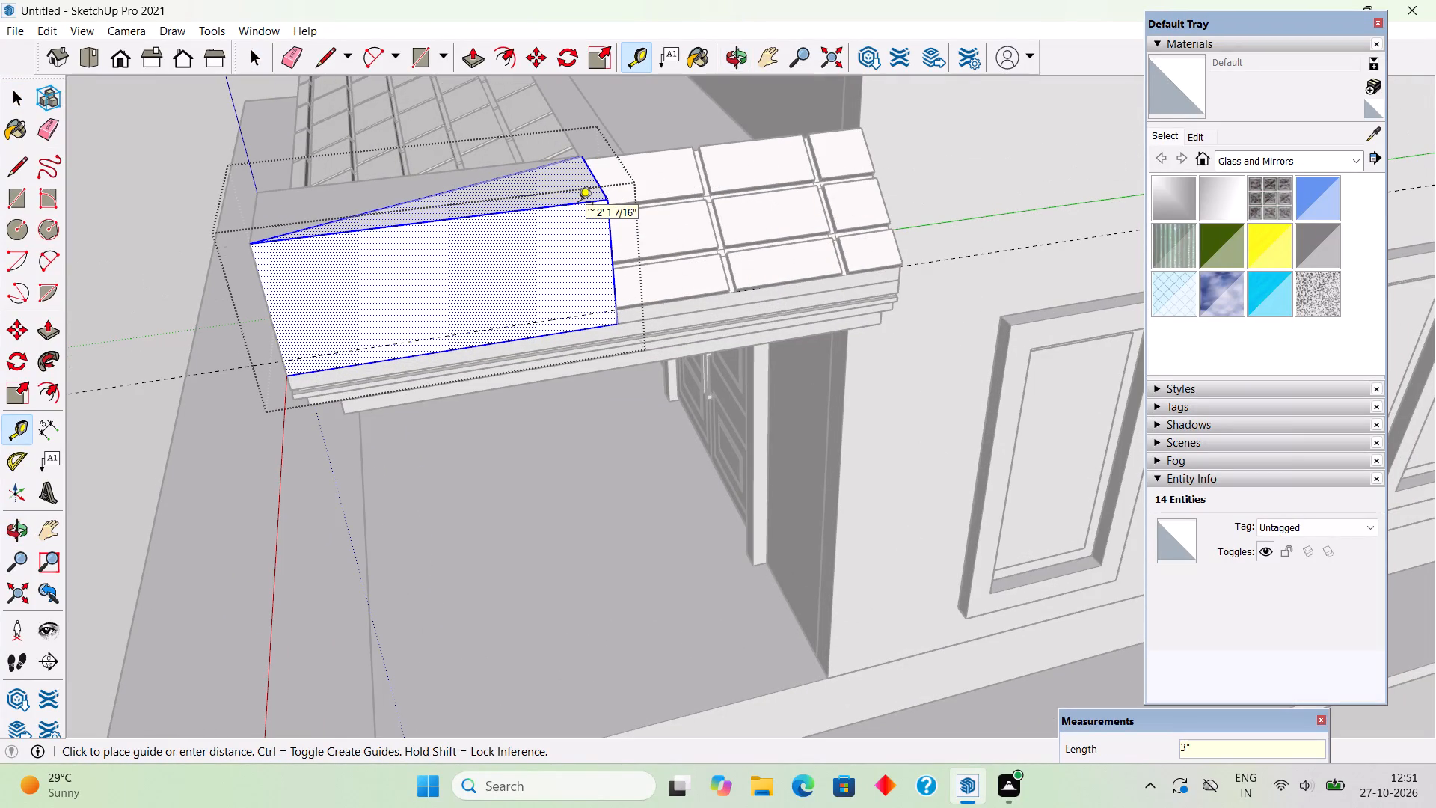
{"action": "key", "text": "space"}
Close the prism group and hide the smaller gridded roof group beside it.
{"action": "middle_click_drag", "start_coordinate": [588, 275], "coordinate": [304, 320]}
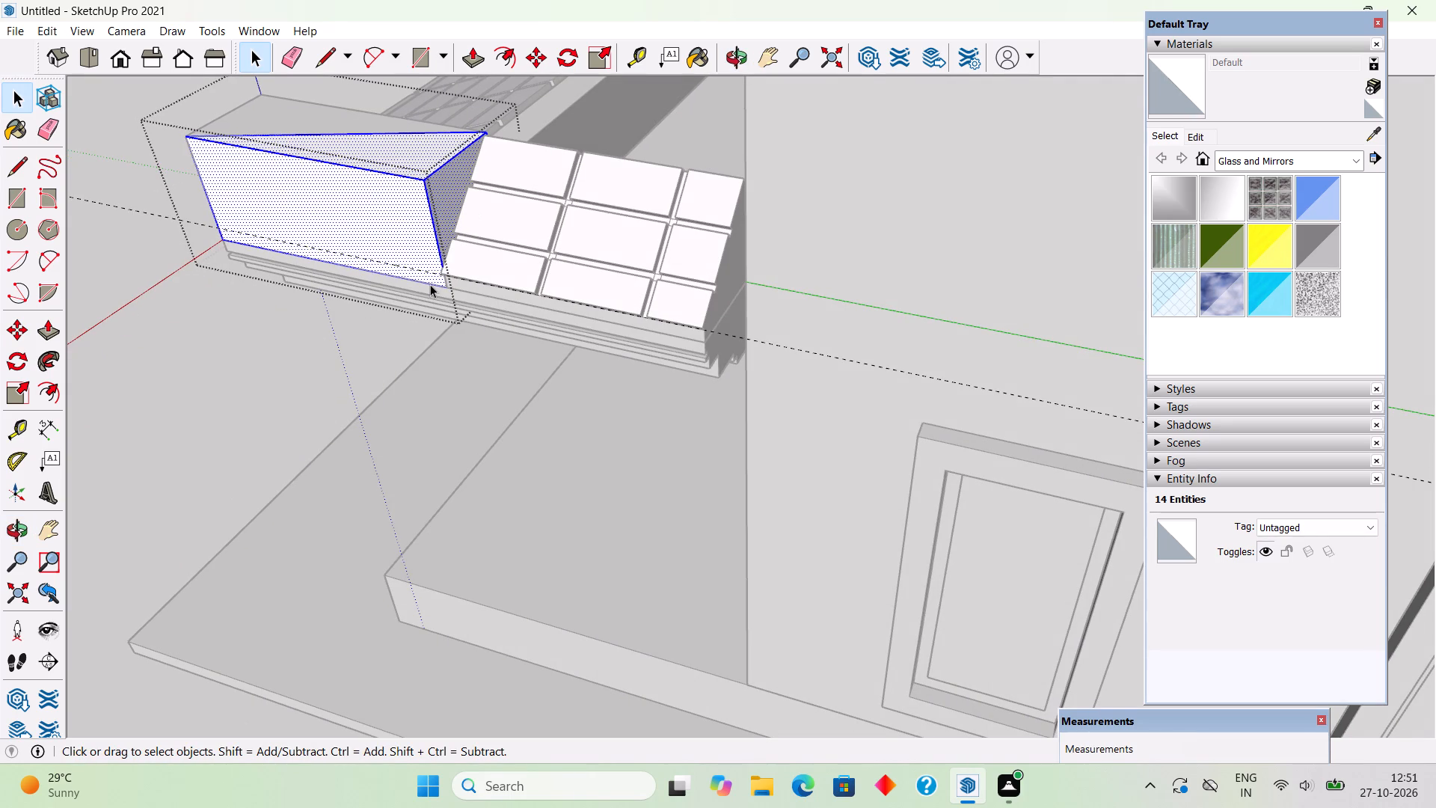
{"action": "scroll", "coordinate": [430, 284], "scroll_direction": "down", "scroll_amount": 2}
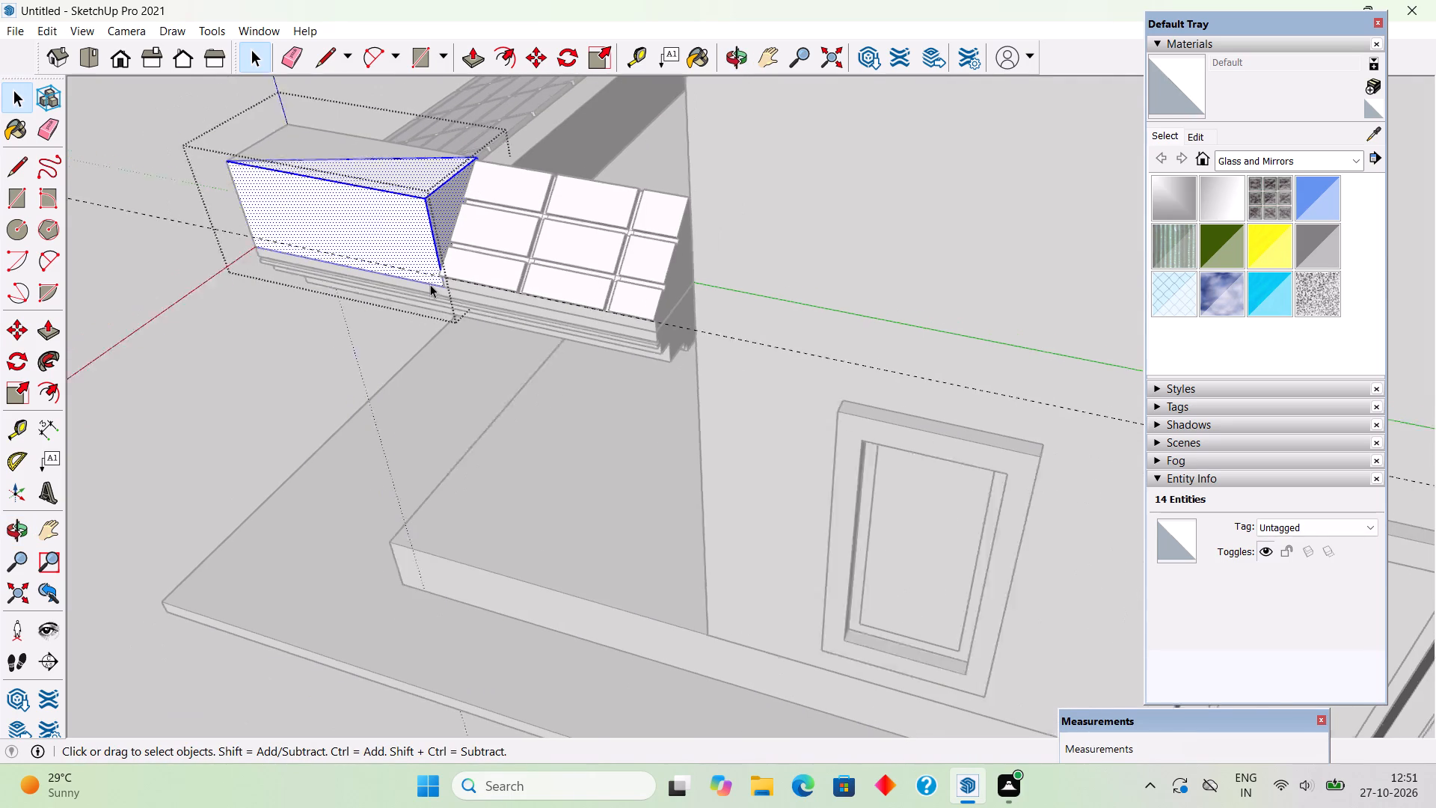
{"action": "scroll", "coordinate": [430, 284], "scroll_direction": "down", "scroll_amount": 2}
{"action": "left_click", "coordinate": [283, 347]}
{"action": "left_click", "coordinate": [523, 251]}
{"action": "right_click", "coordinate": [523, 251]}
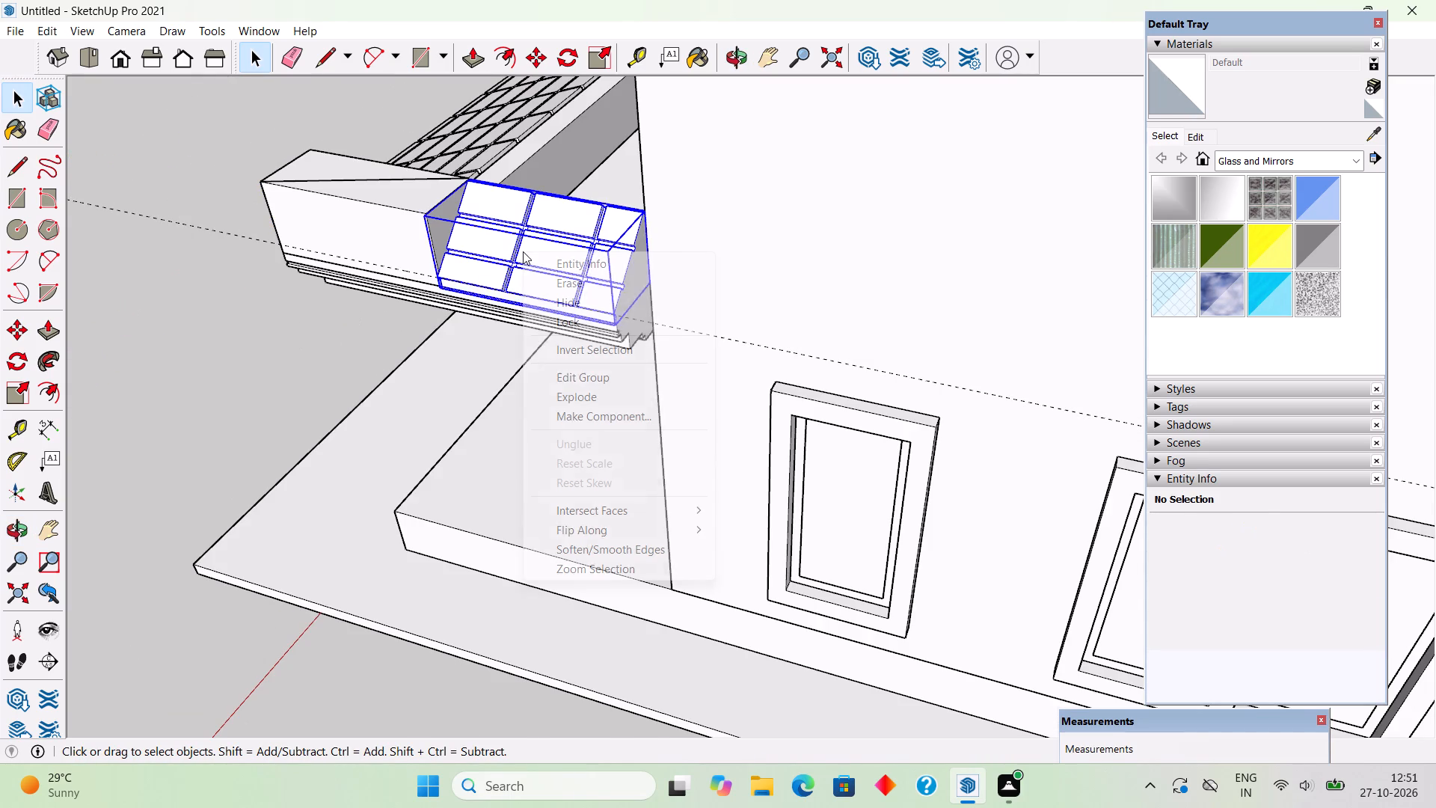
{"action": "left_click", "coordinate": [563, 302]}
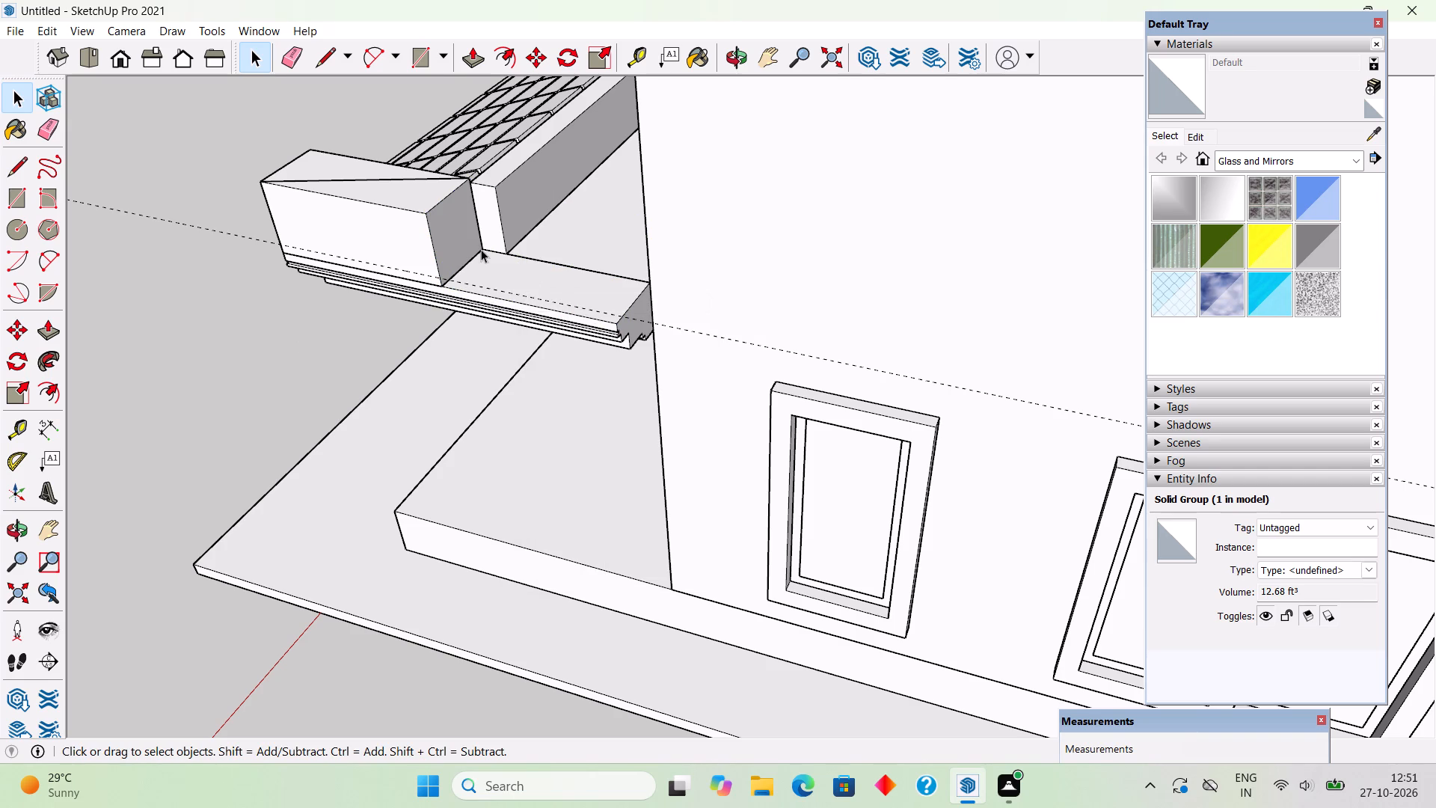
Reopen the prism group and draw a diagonal of about 2' 7 7/8" across its end face, from the upper inner corner to the 3" guide.
{"action": "triple_click", "coordinate": [456, 229]}
{"action": "scroll", "coordinate": [456, 229], "scroll_direction": "up", "scroll_amount": 1}
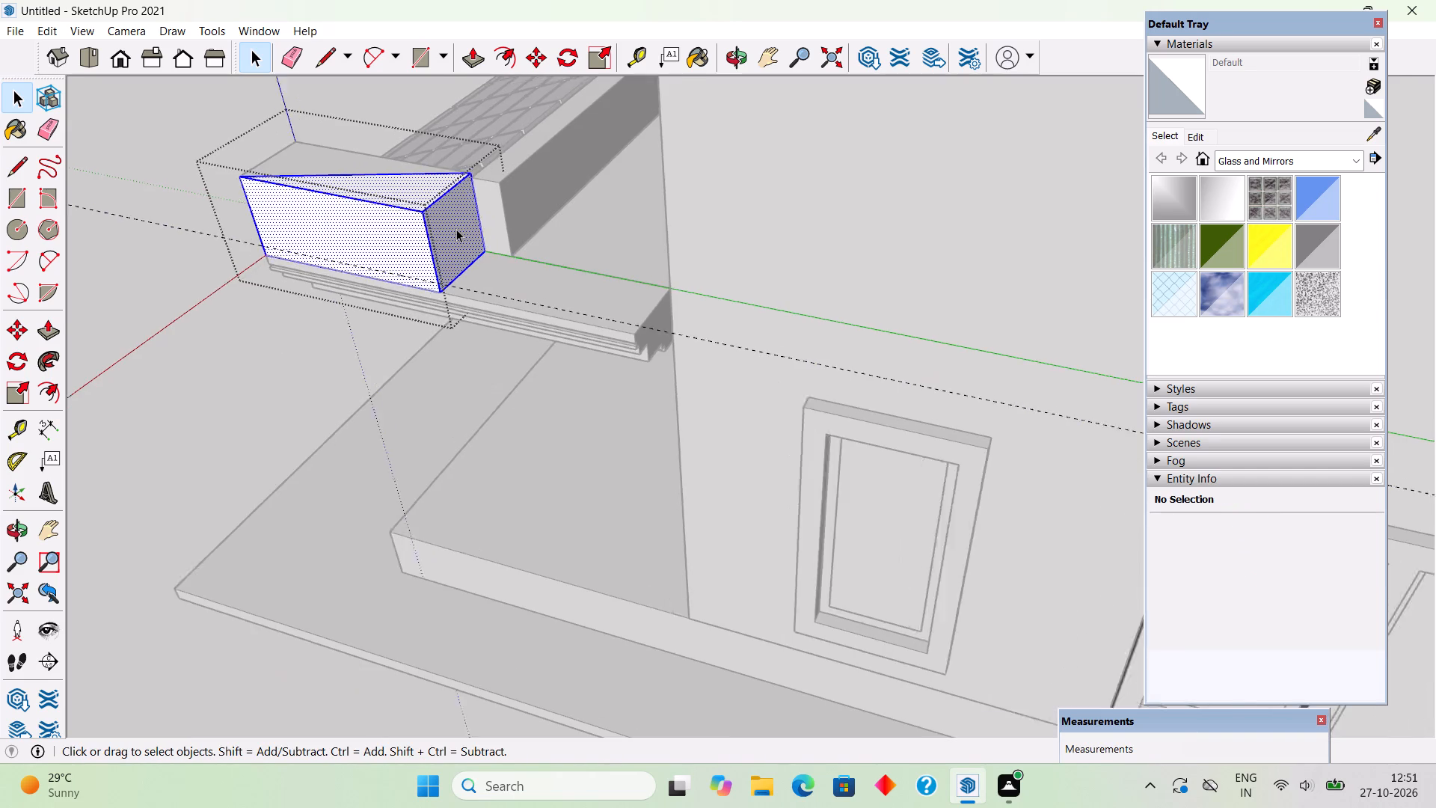
{"action": "scroll", "coordinate": [456, 229], "scroll_direction": "up", "scroll_amount": 4}
{"action": "key", "text": "l"}
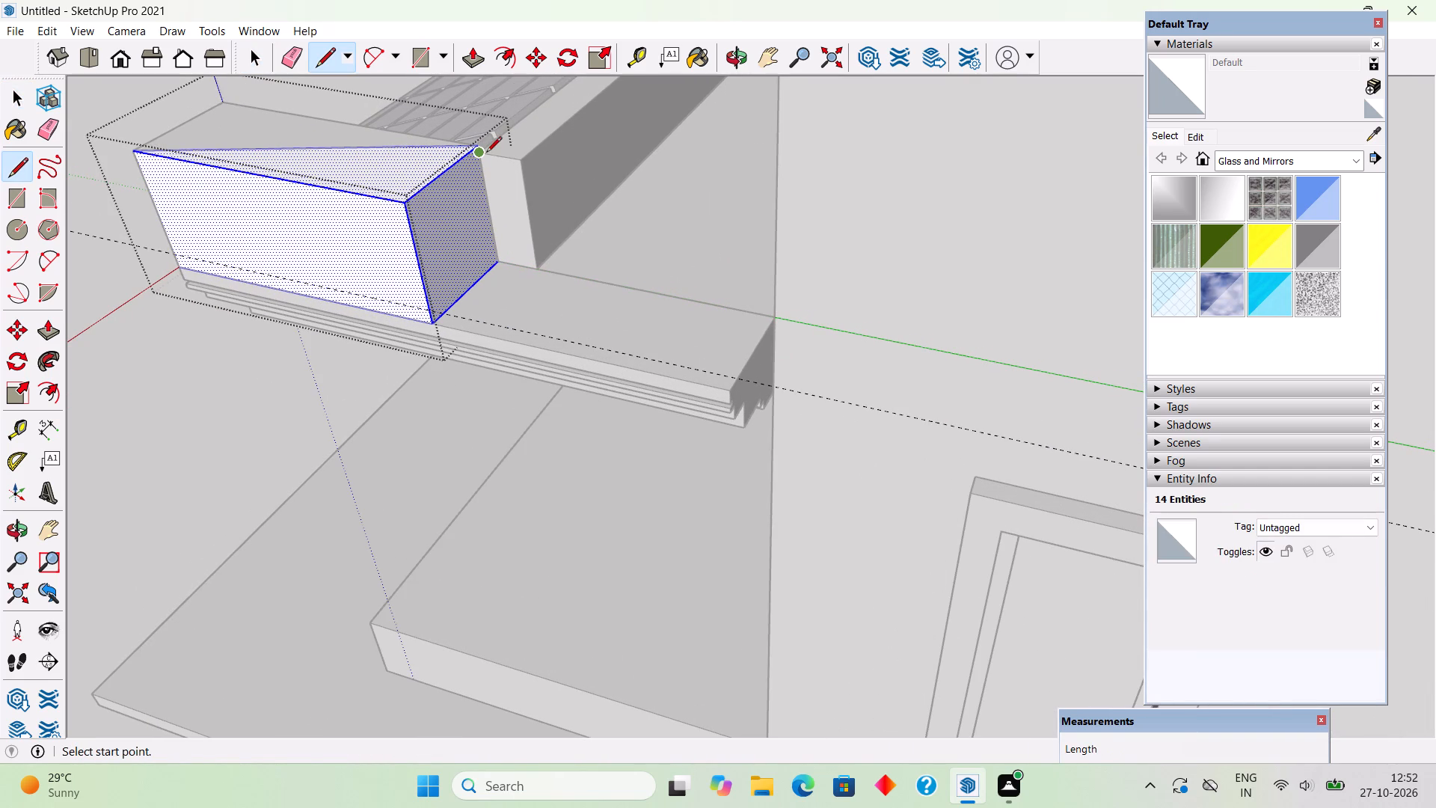
{"action": "left_click", "coordinate": [486, 153]}
{"action": "left_click", "coordinate": [431, 310]}
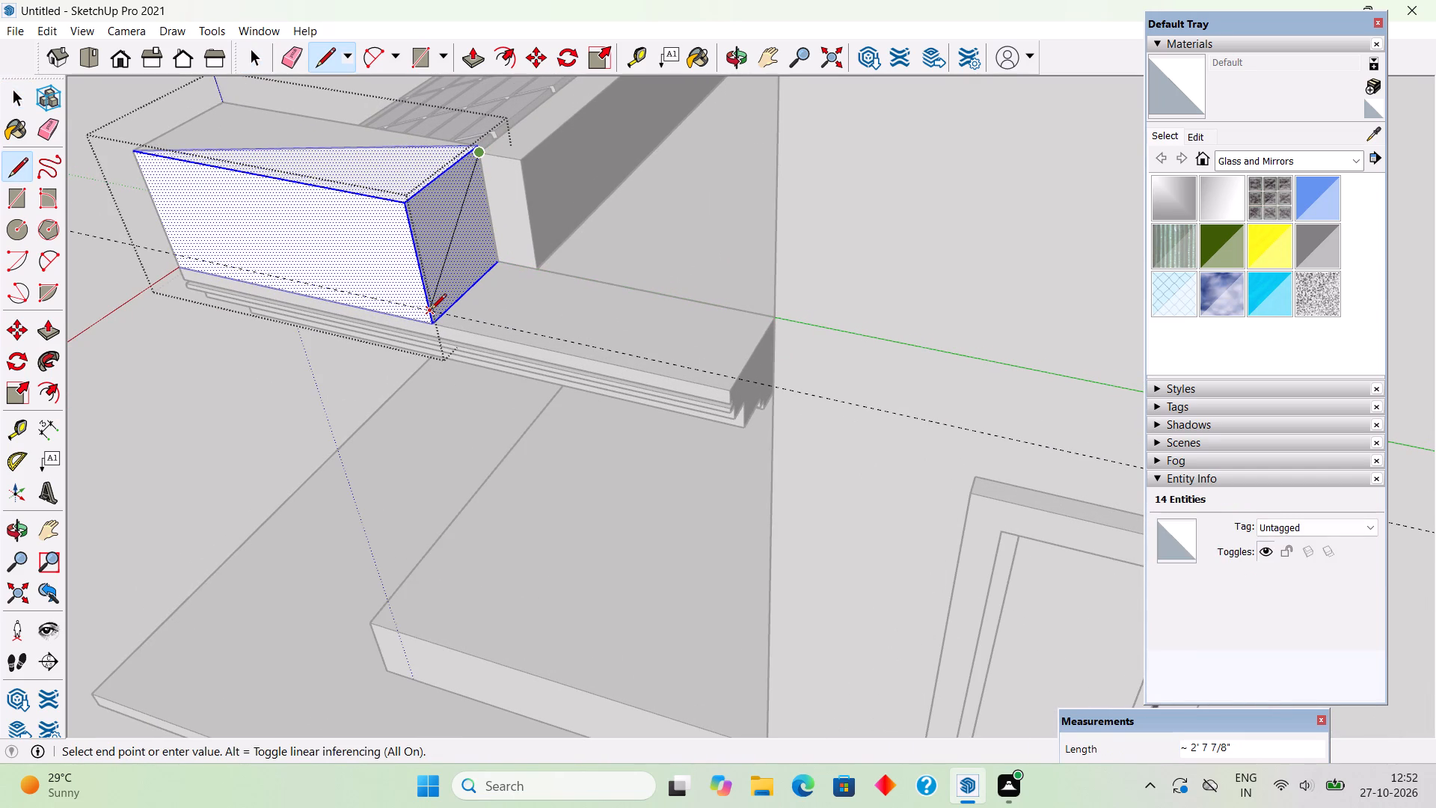
{"action": "key", "text": "space"}
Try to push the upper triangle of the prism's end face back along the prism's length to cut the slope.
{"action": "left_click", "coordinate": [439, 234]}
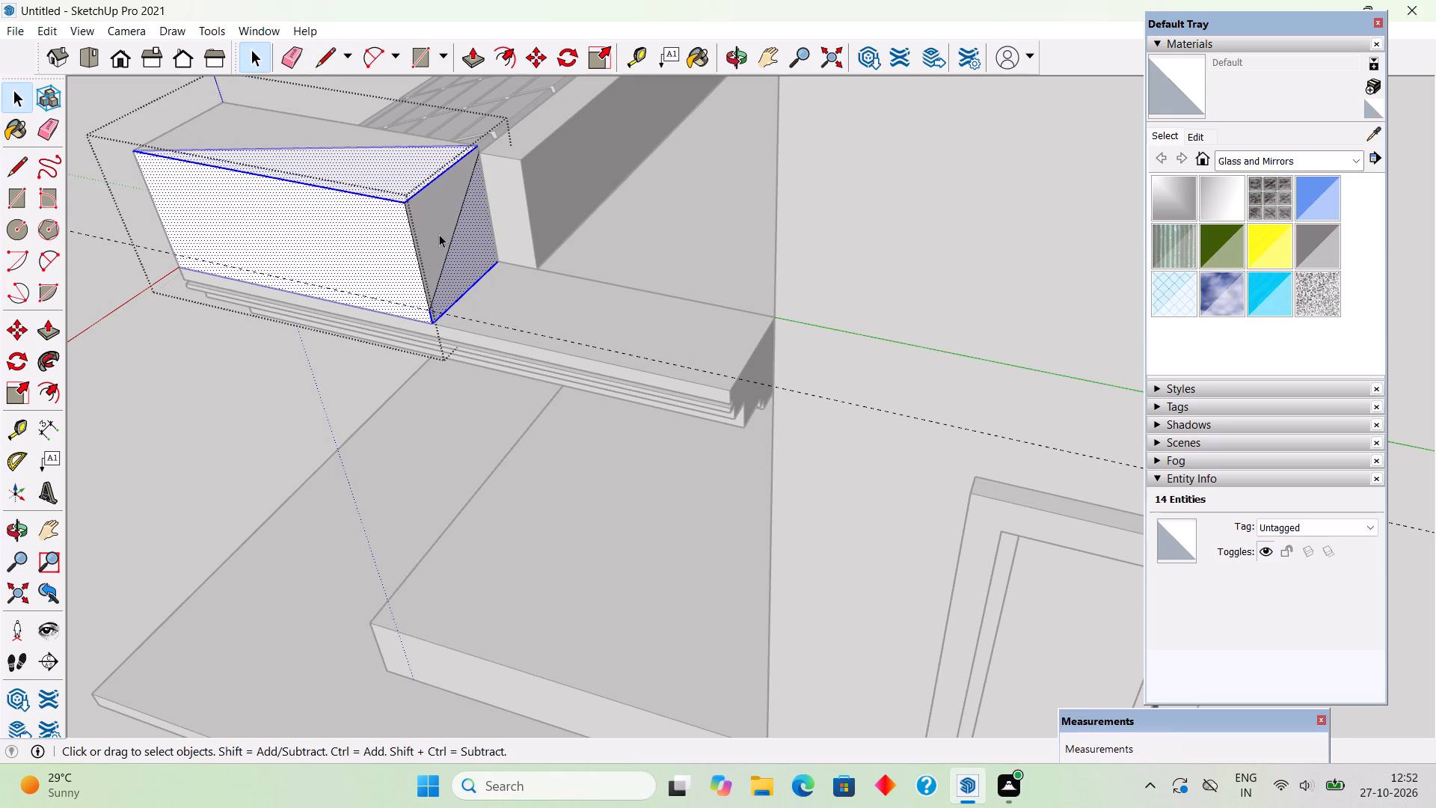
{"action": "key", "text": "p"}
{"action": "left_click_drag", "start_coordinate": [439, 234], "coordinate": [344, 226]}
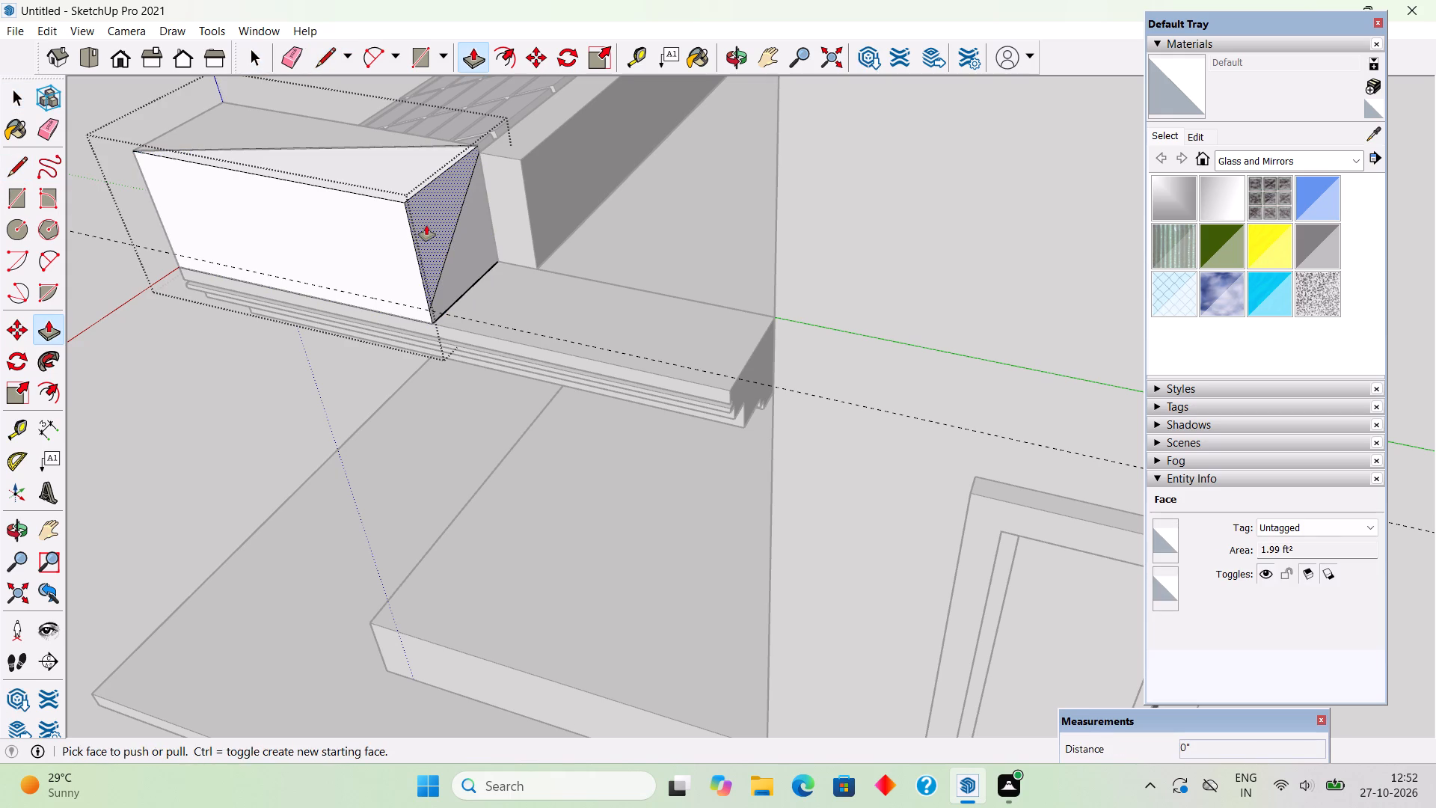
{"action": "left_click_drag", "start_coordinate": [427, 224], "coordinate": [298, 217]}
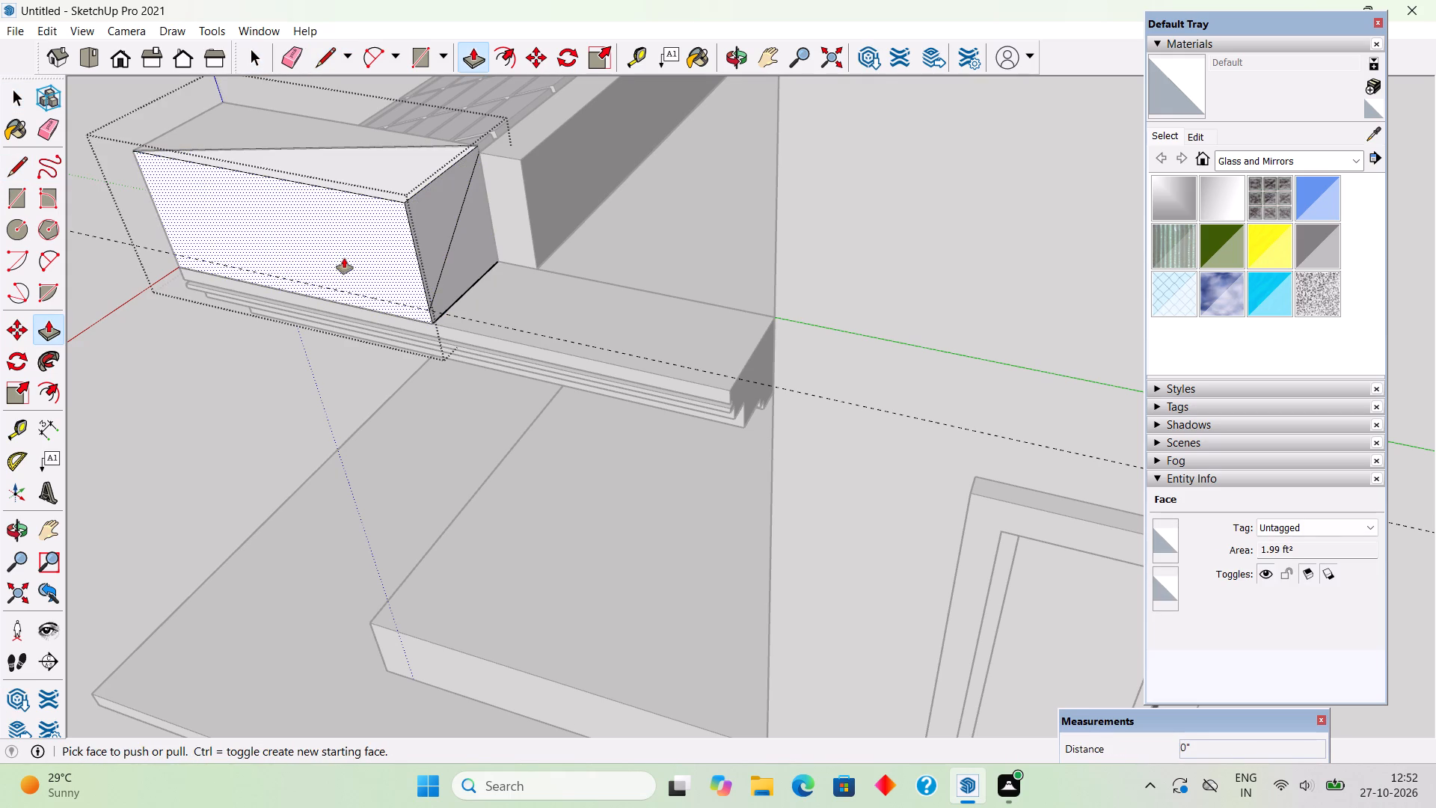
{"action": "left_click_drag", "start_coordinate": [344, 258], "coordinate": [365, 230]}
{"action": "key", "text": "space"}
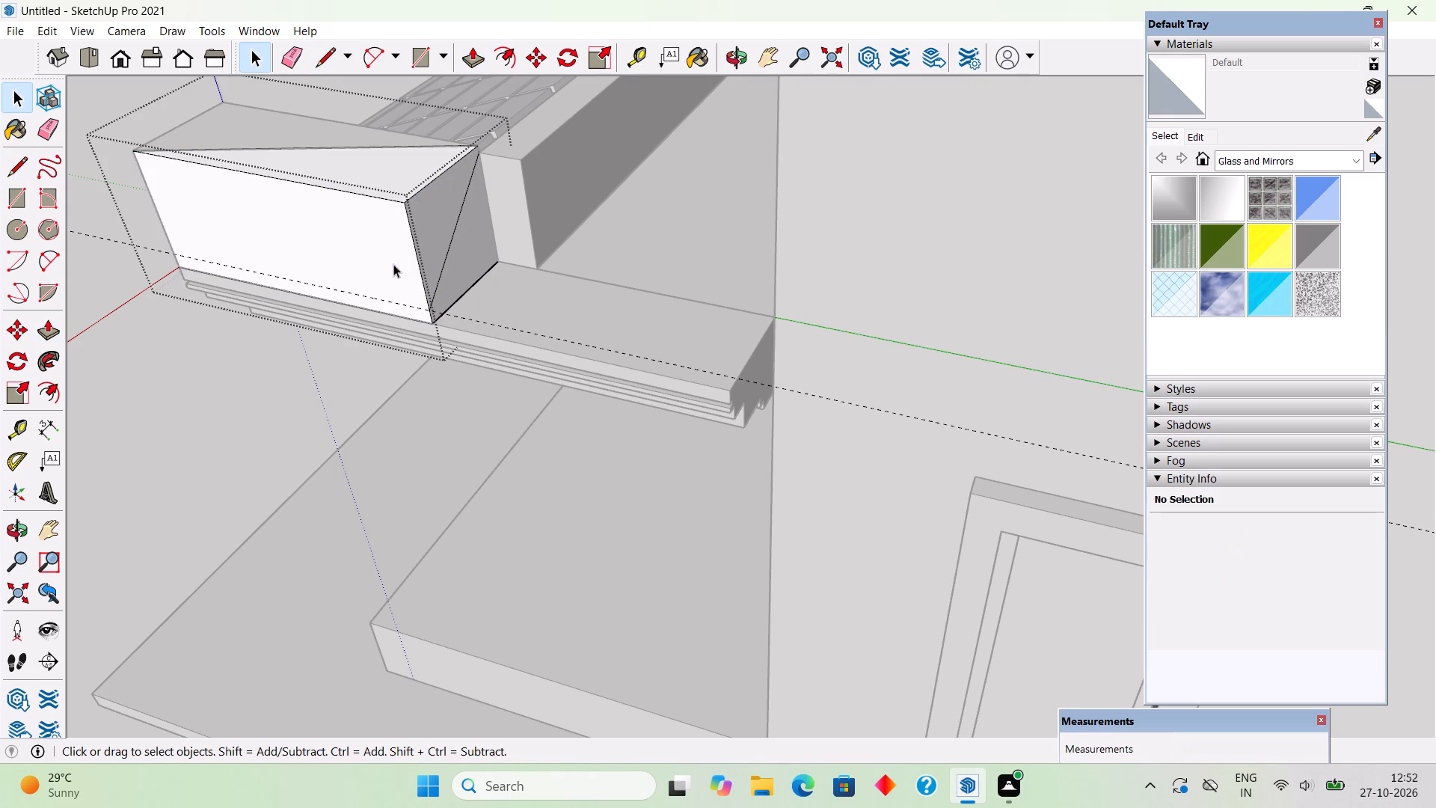
Draw a 5' line along the 3" guide across the prism's outer face, from one vertical edge to the other.
{"action": "middle_click_drag", "start_coordinate": [491, 322], "coordinate": [705, 318]}
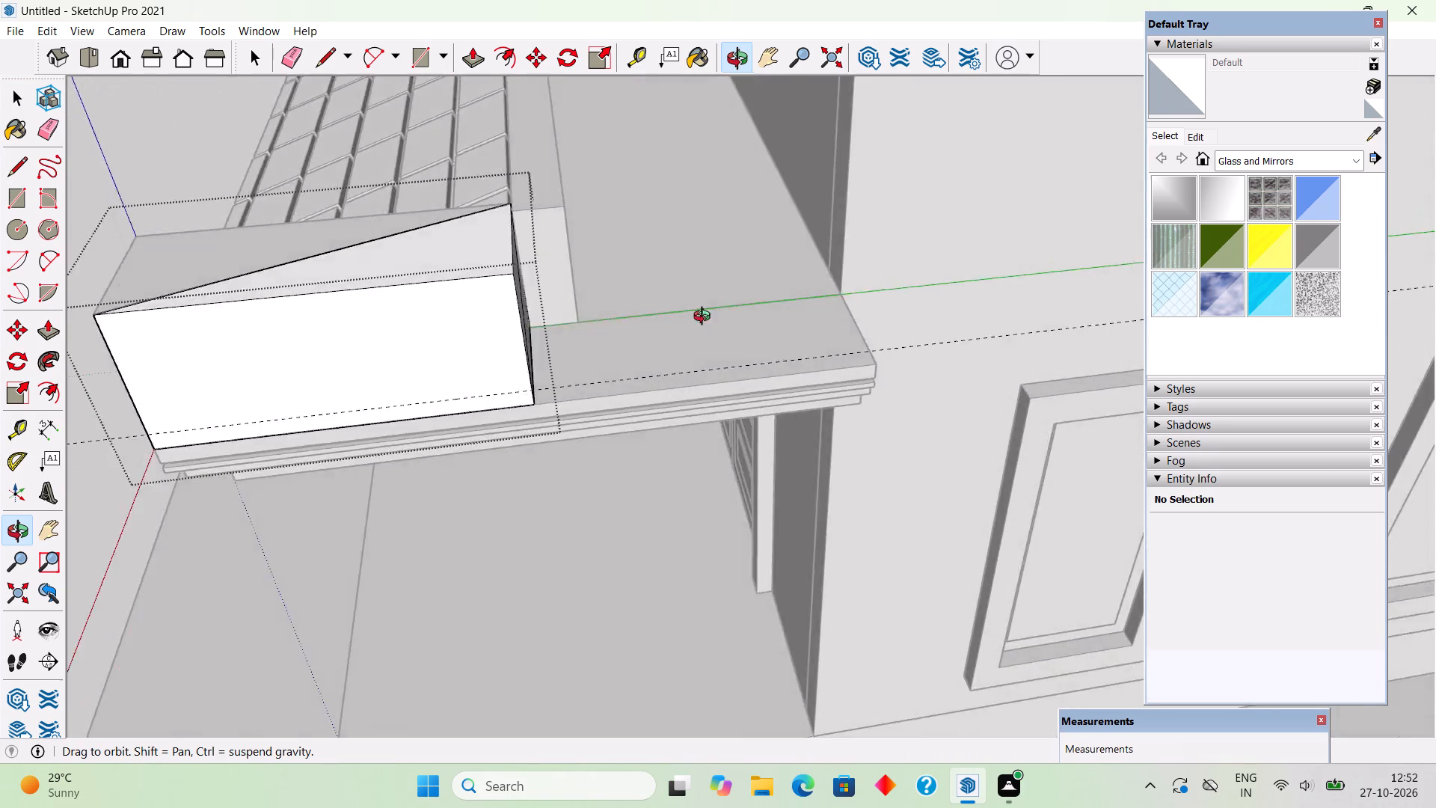
{"action": "middle_click_drag", "start_coordinate": [705, 318], "coordinate": [467, 390]}
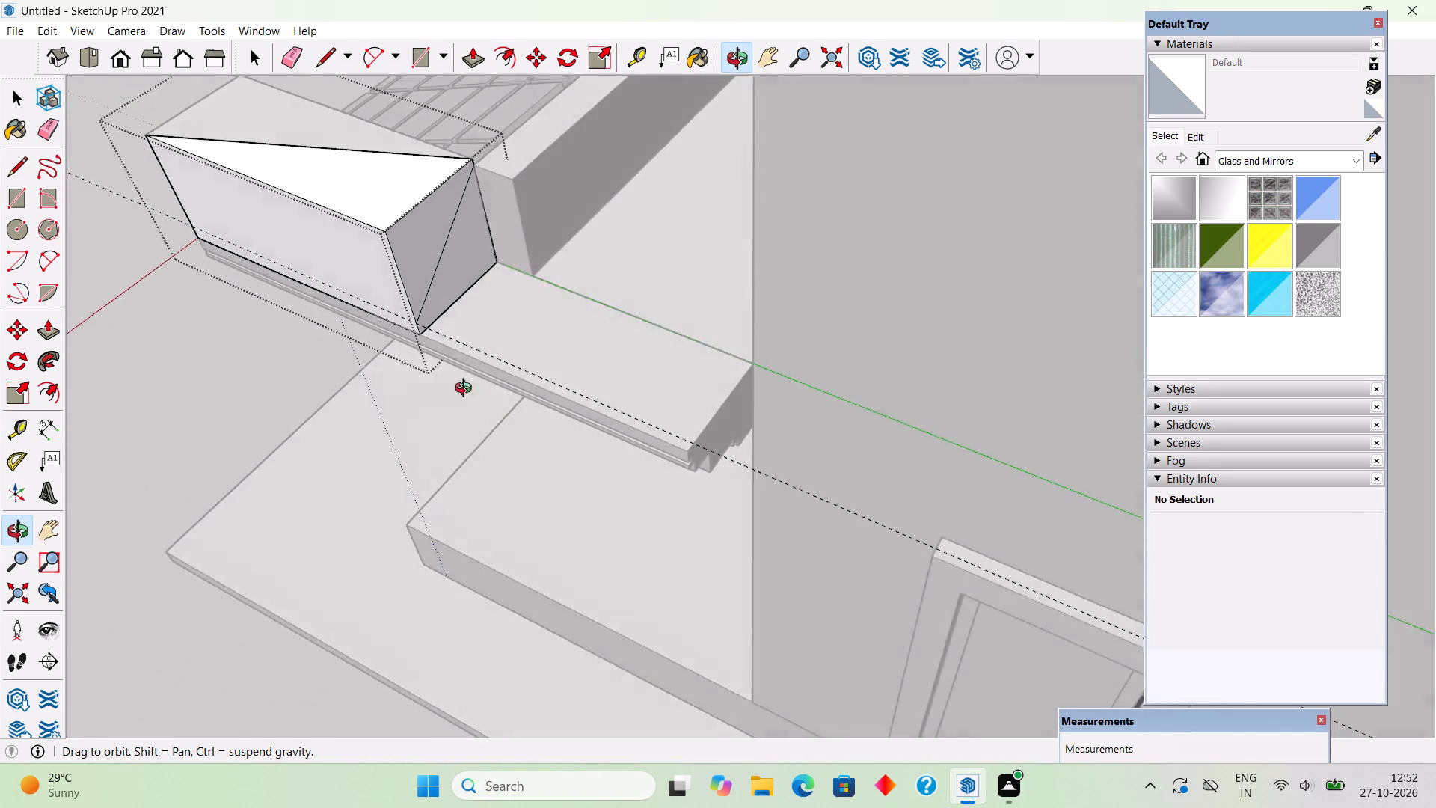
{"action": "middle_click_drag", "start_coordinate": [467, 390], "coordinate": [915, 335]}
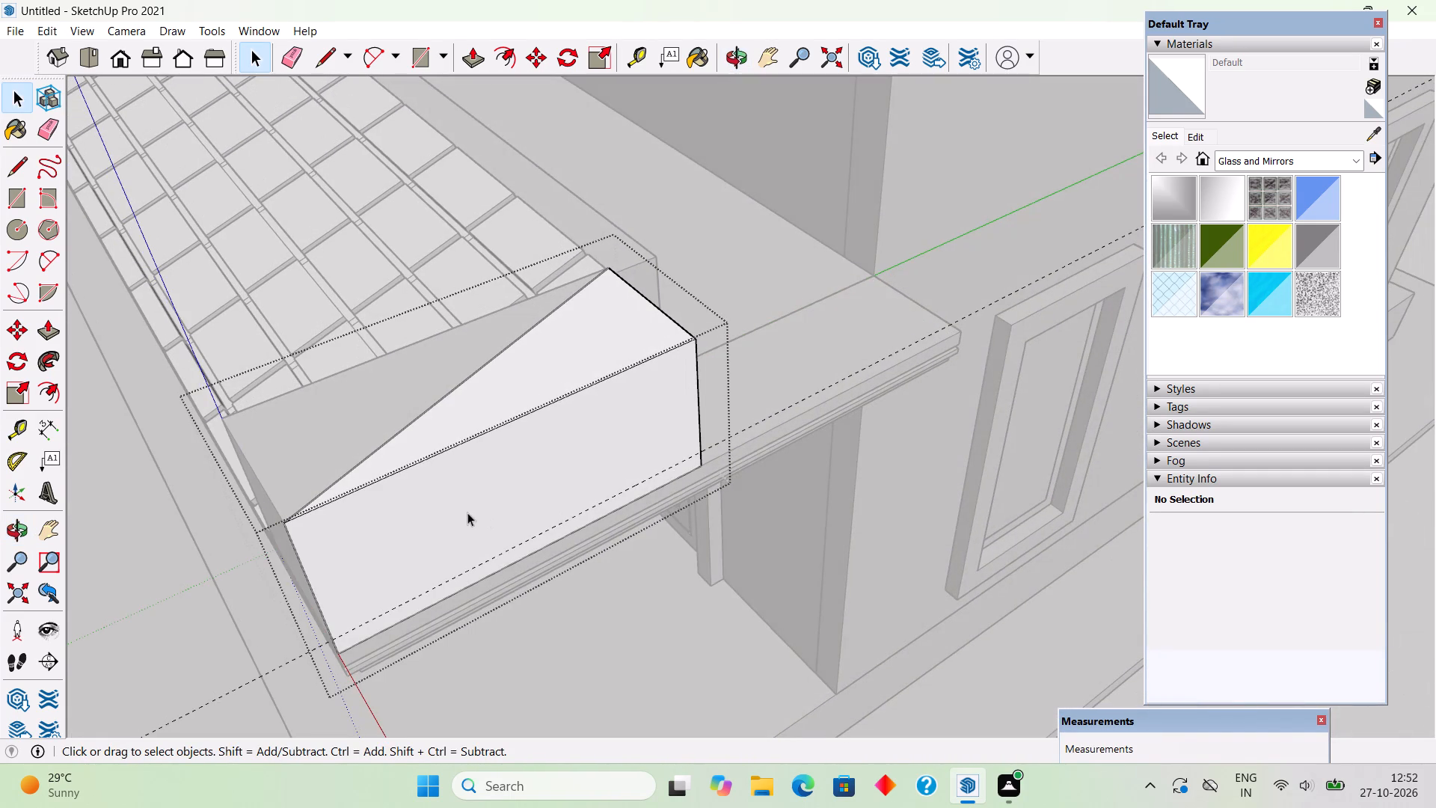
{"action": "left_click", "coordinate": [470, 506]}
{"action": "middle_click_drag", "start_coordinate": [518, 459], "coordinate": [541, 388]}
{"action": "key", "text": "l"}
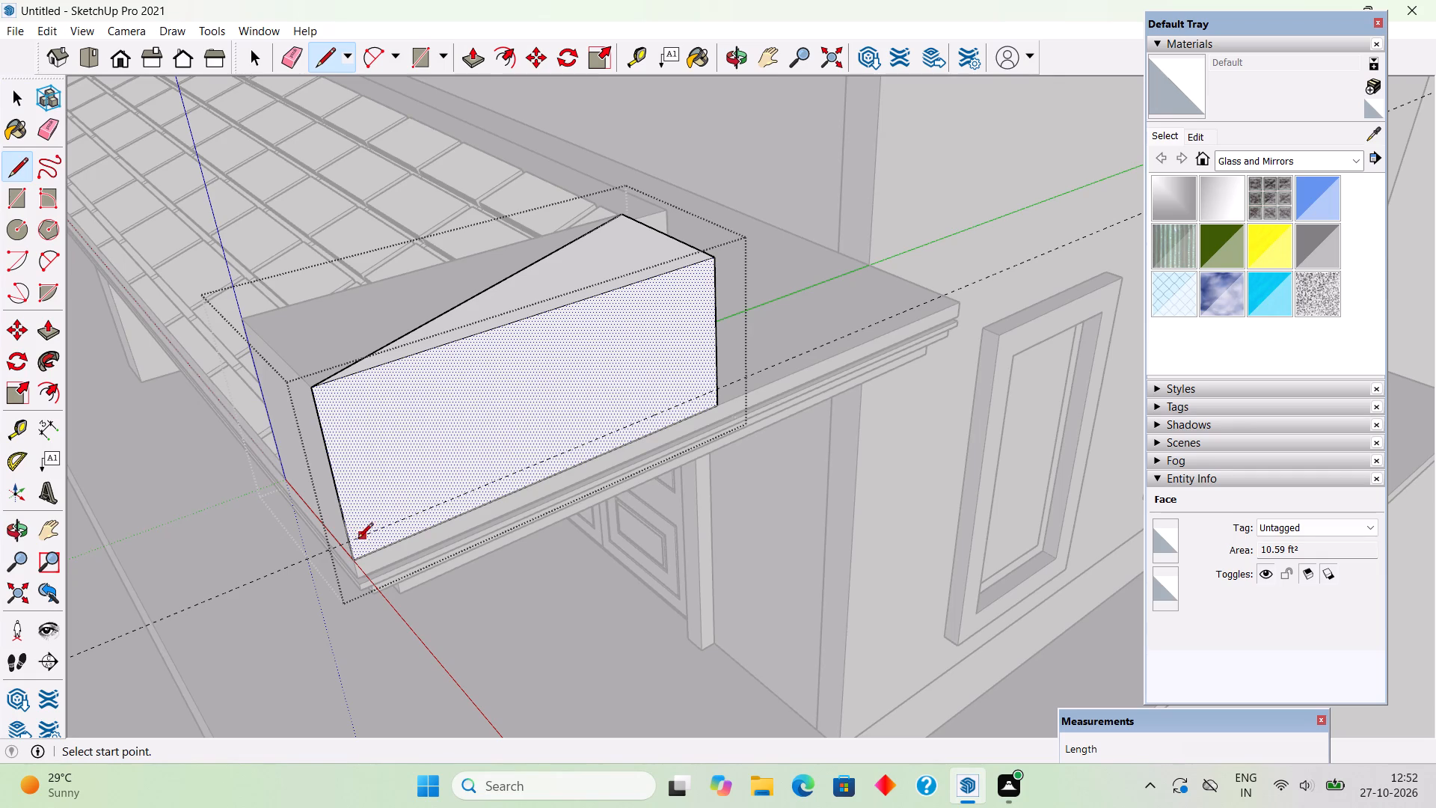
{"action": "left_click", "coordinate": [355, 539]}
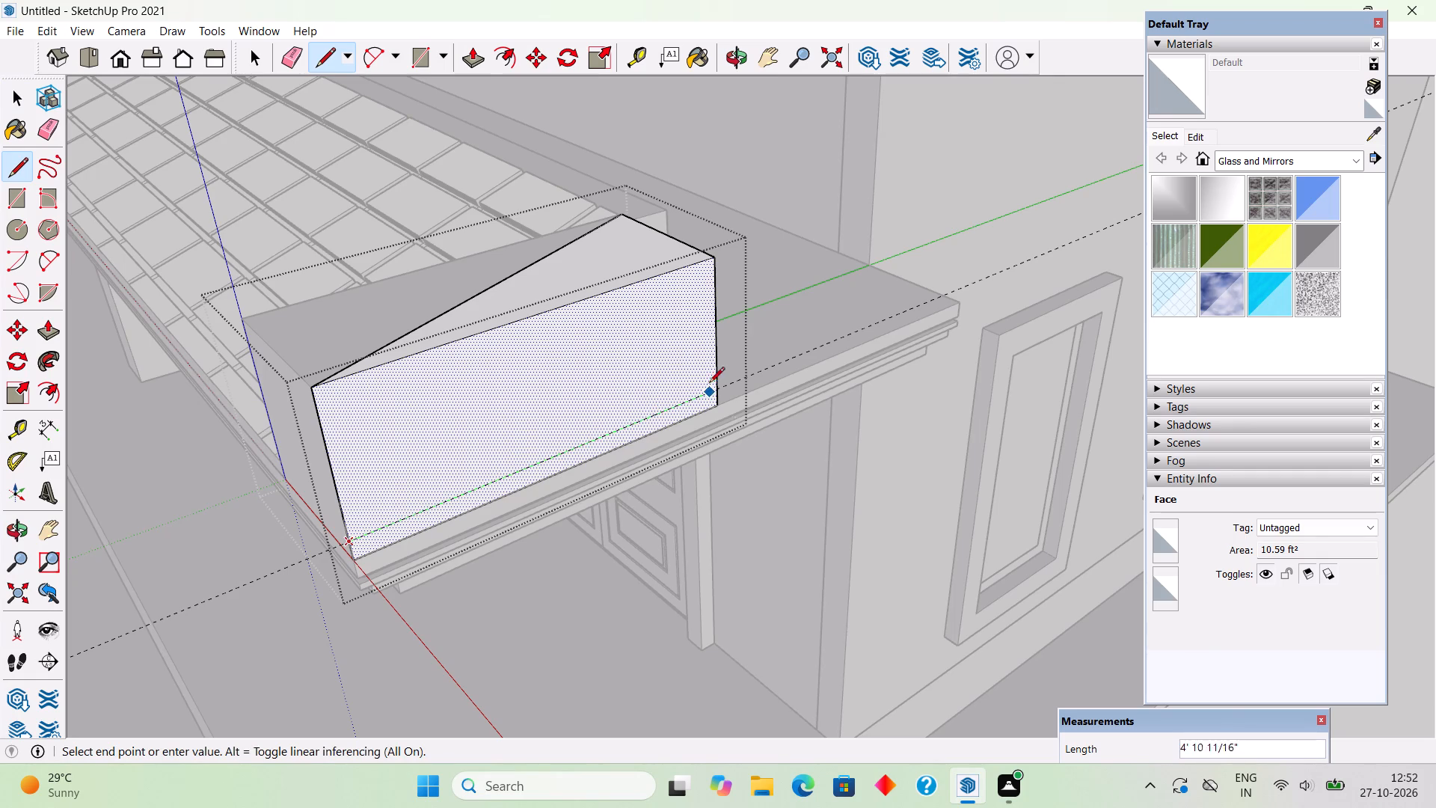
{"action": "left_click", "coordinate": [716, 382]}
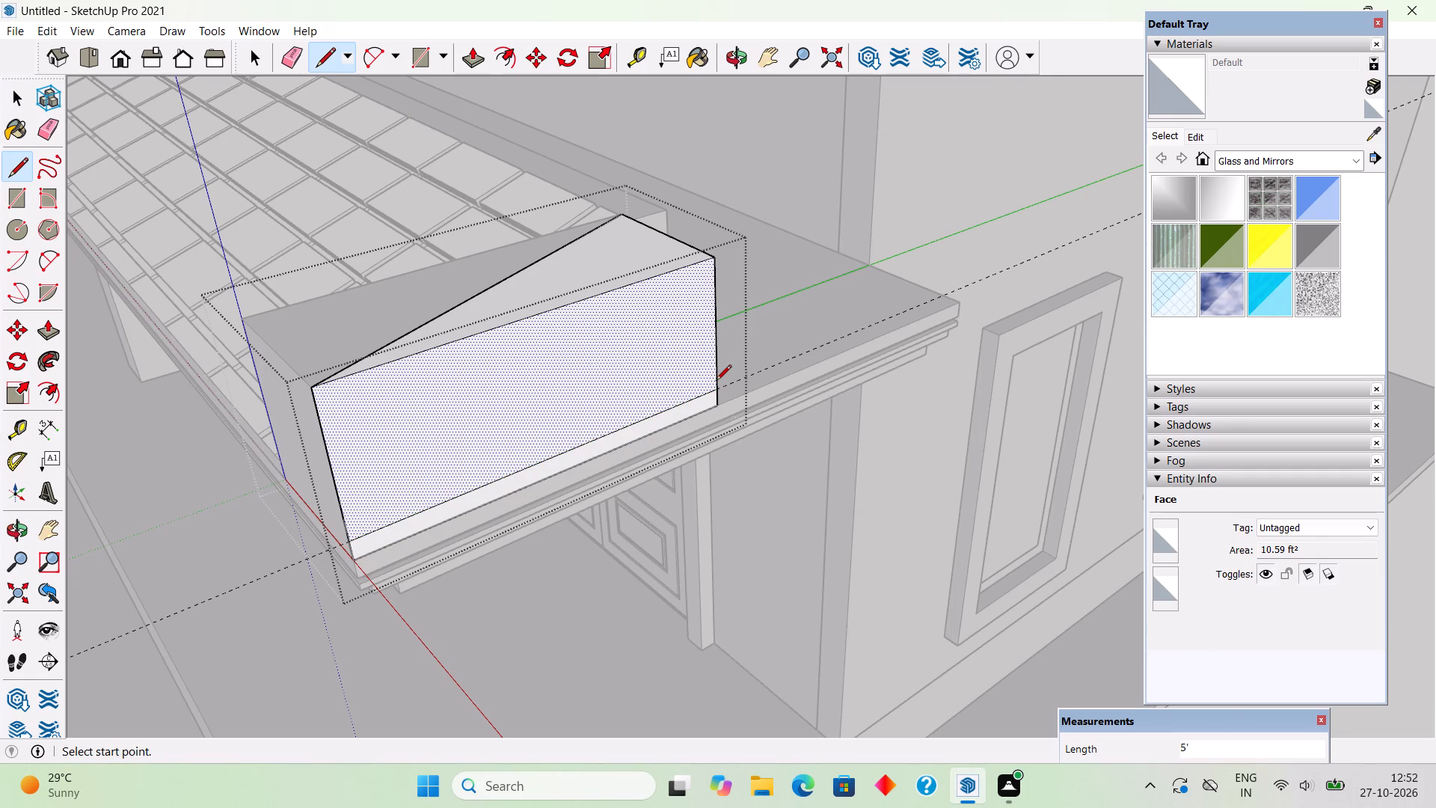
Push the prism's top triangular face down about 1 7/16".
{"action": "key", "text": "p"}
{"action": "left_click_drag", "start_coordinate": [616, 373], "coordinate": [611, 340]}
{"action": "left_click_drag", "start_coordinate": [594, 255], "coordinate": [613, 310]}
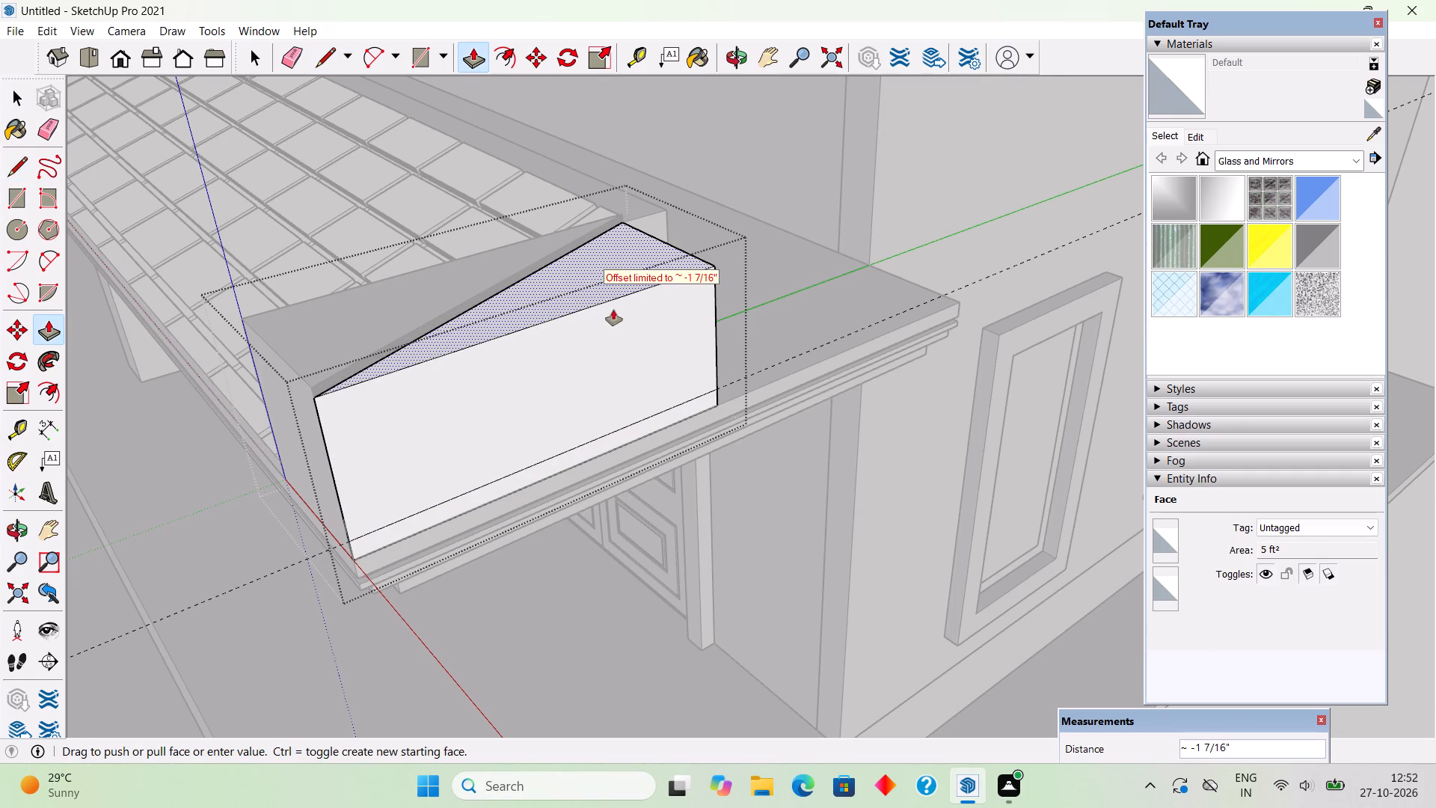
{"action": "left_click_drag", "start_coordinate": [613, 310], "coordinate": [628, 375]}
{"action": "left_click_drag", "start_coordinate": [596, 274], "coordinate": [628, 407]}
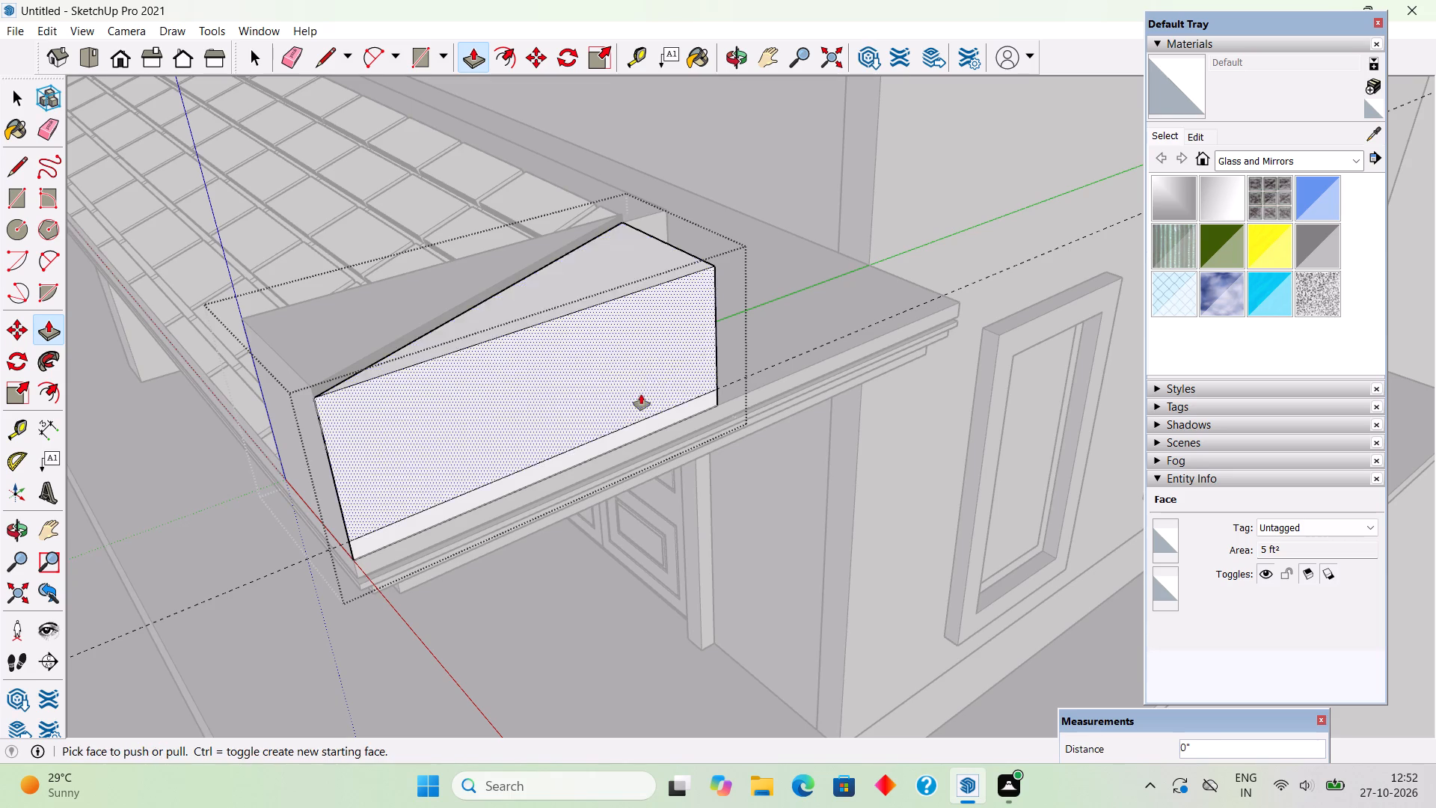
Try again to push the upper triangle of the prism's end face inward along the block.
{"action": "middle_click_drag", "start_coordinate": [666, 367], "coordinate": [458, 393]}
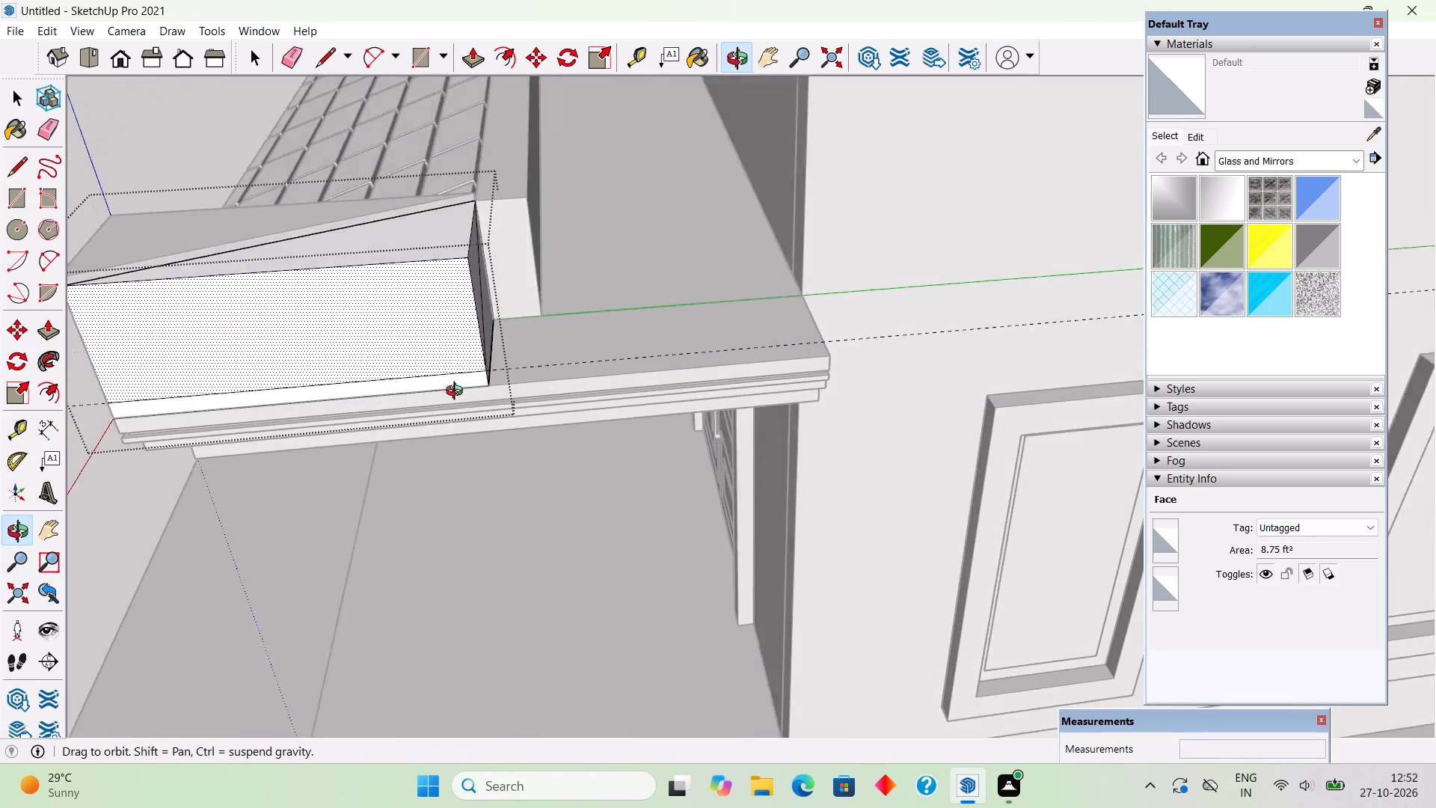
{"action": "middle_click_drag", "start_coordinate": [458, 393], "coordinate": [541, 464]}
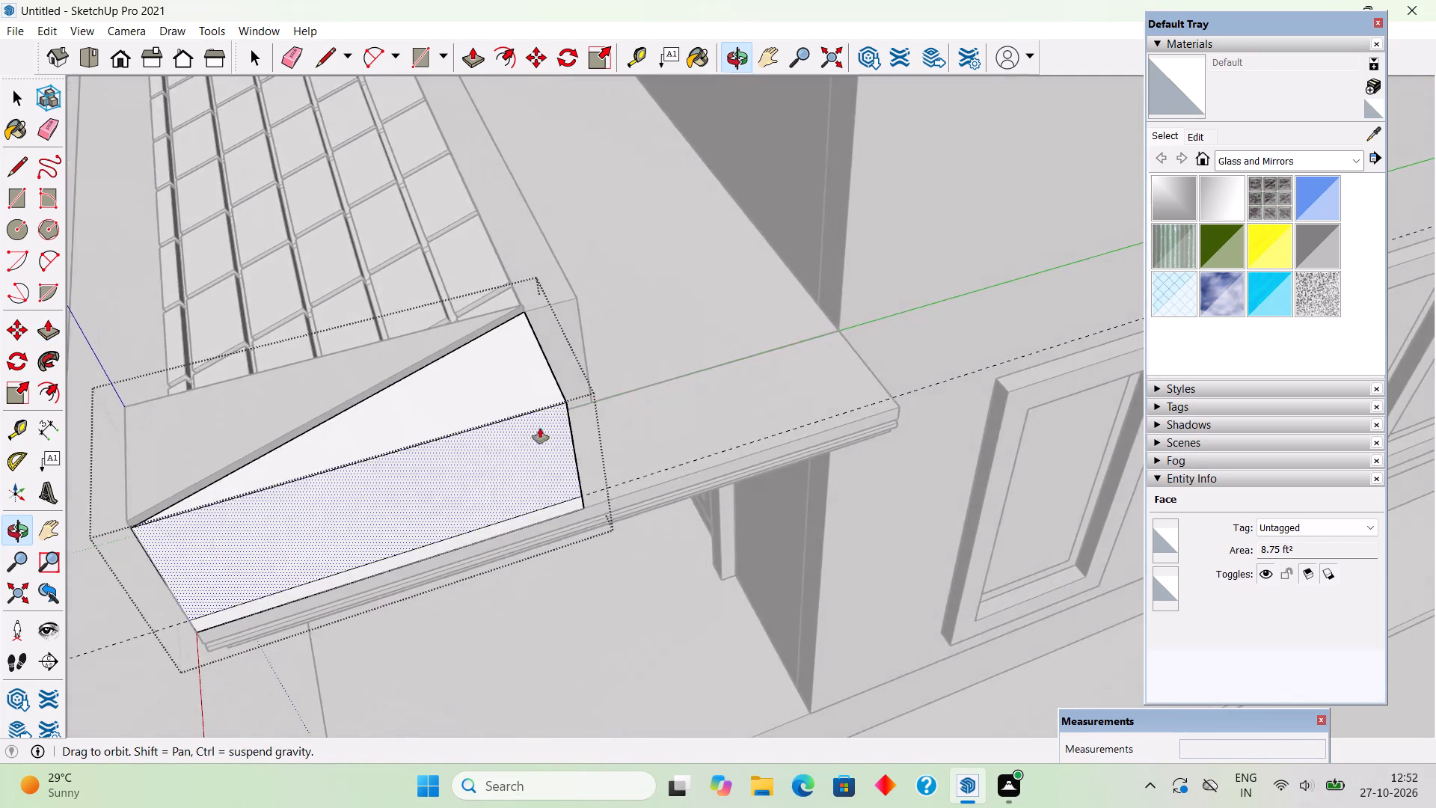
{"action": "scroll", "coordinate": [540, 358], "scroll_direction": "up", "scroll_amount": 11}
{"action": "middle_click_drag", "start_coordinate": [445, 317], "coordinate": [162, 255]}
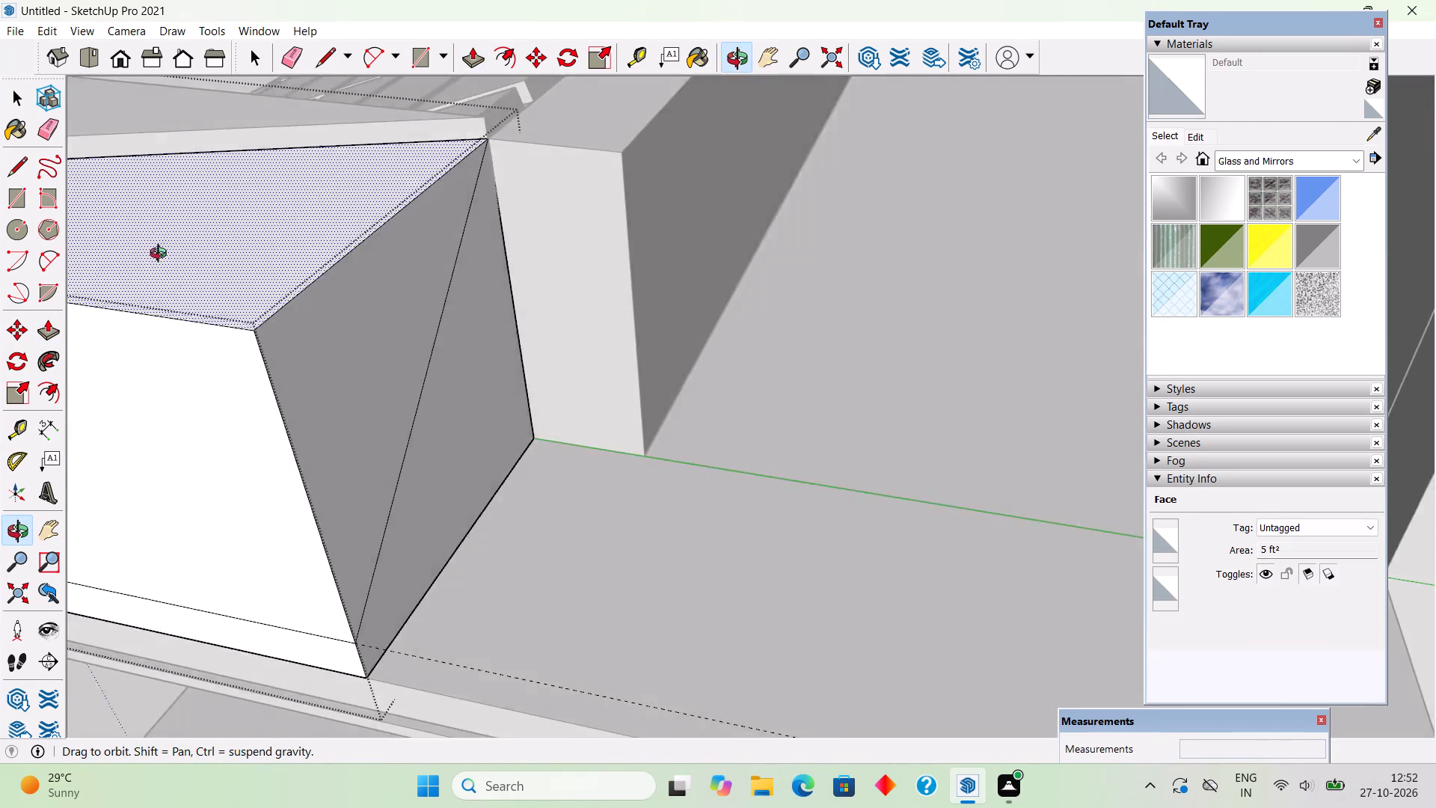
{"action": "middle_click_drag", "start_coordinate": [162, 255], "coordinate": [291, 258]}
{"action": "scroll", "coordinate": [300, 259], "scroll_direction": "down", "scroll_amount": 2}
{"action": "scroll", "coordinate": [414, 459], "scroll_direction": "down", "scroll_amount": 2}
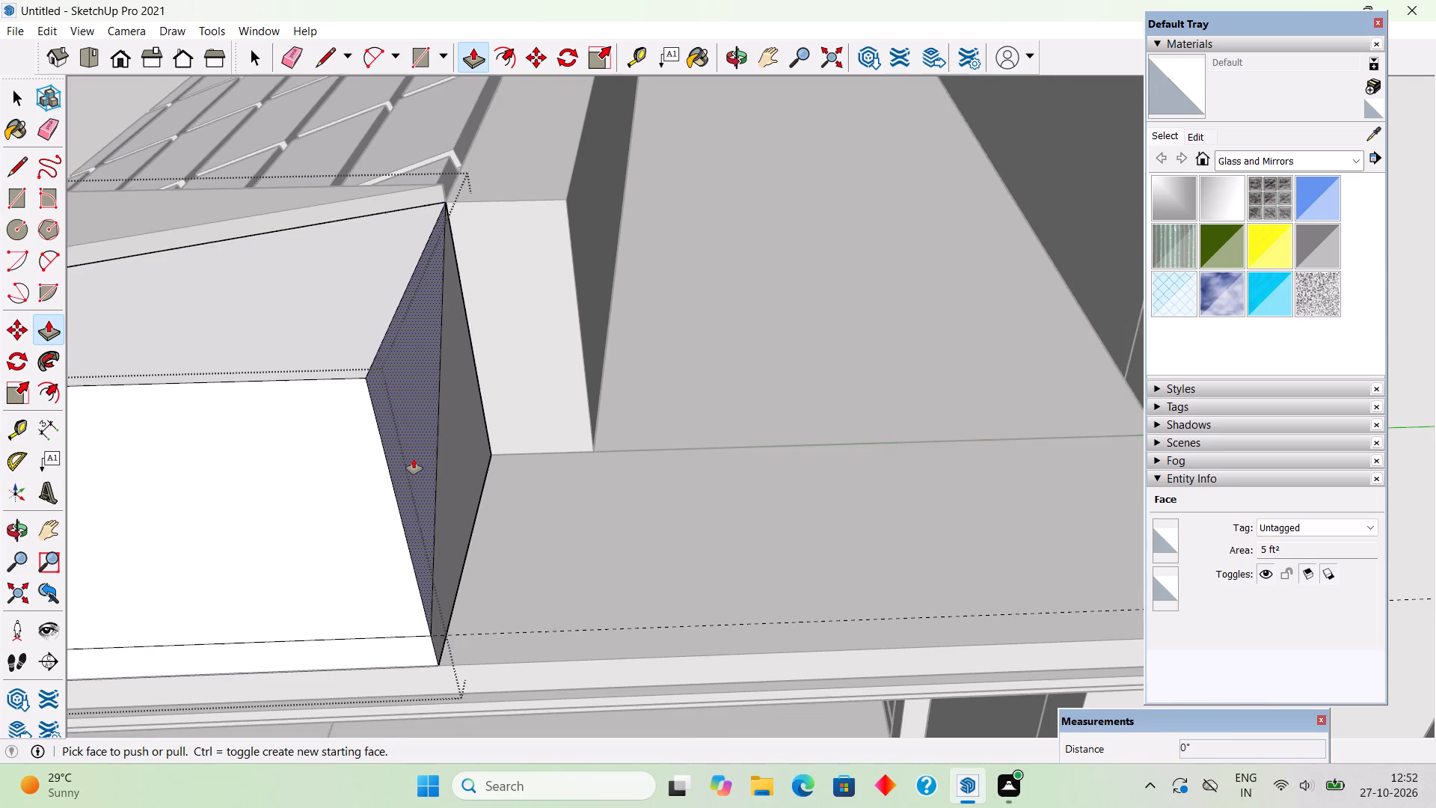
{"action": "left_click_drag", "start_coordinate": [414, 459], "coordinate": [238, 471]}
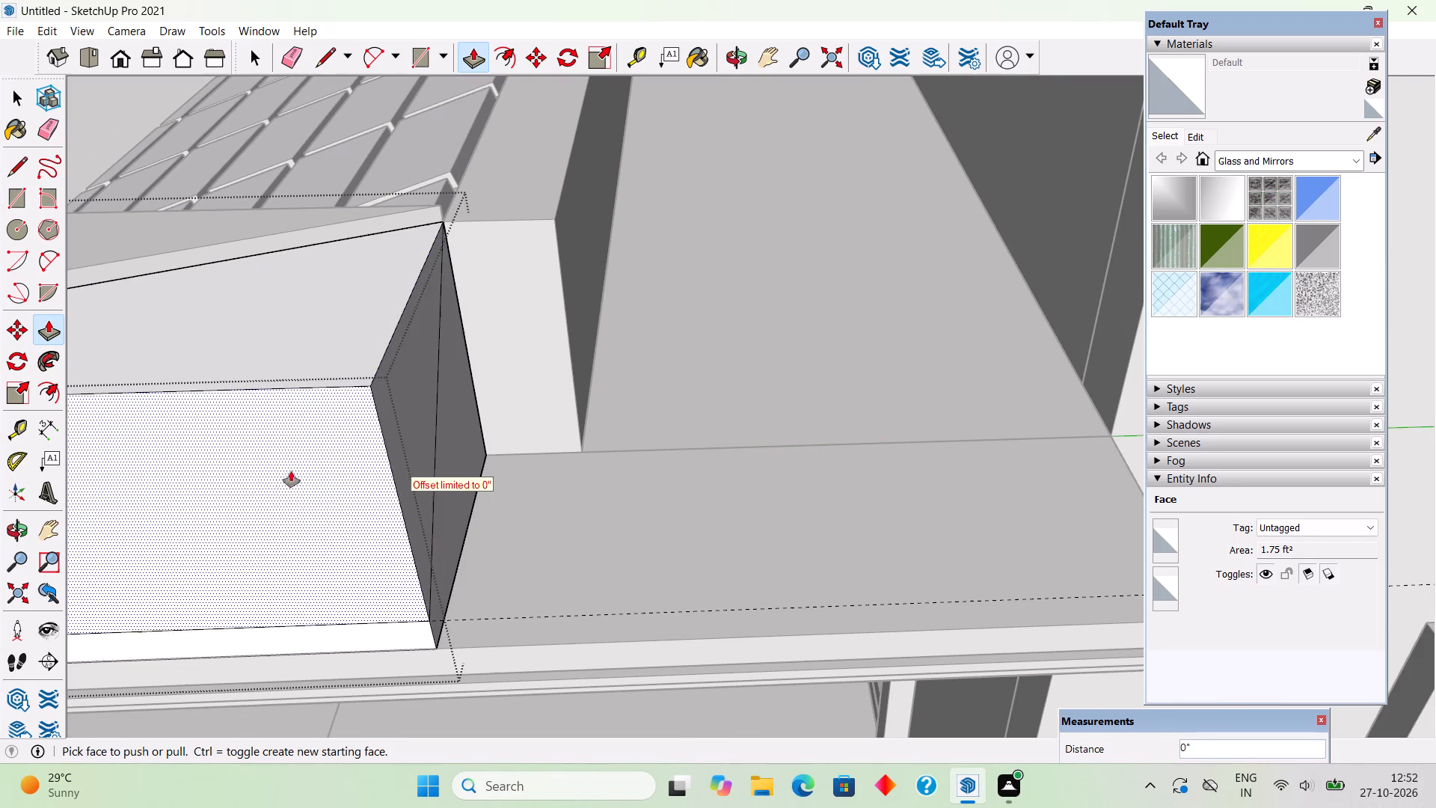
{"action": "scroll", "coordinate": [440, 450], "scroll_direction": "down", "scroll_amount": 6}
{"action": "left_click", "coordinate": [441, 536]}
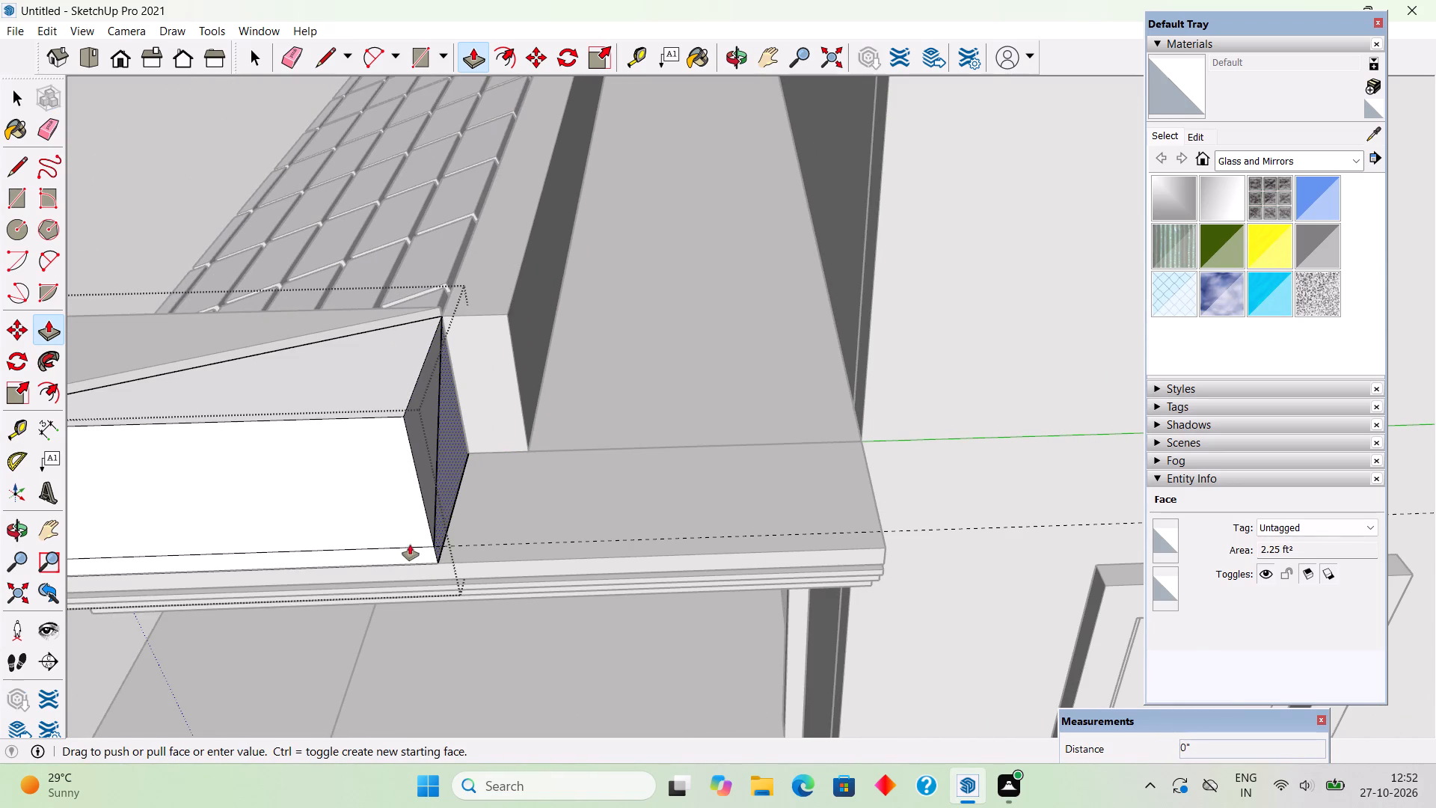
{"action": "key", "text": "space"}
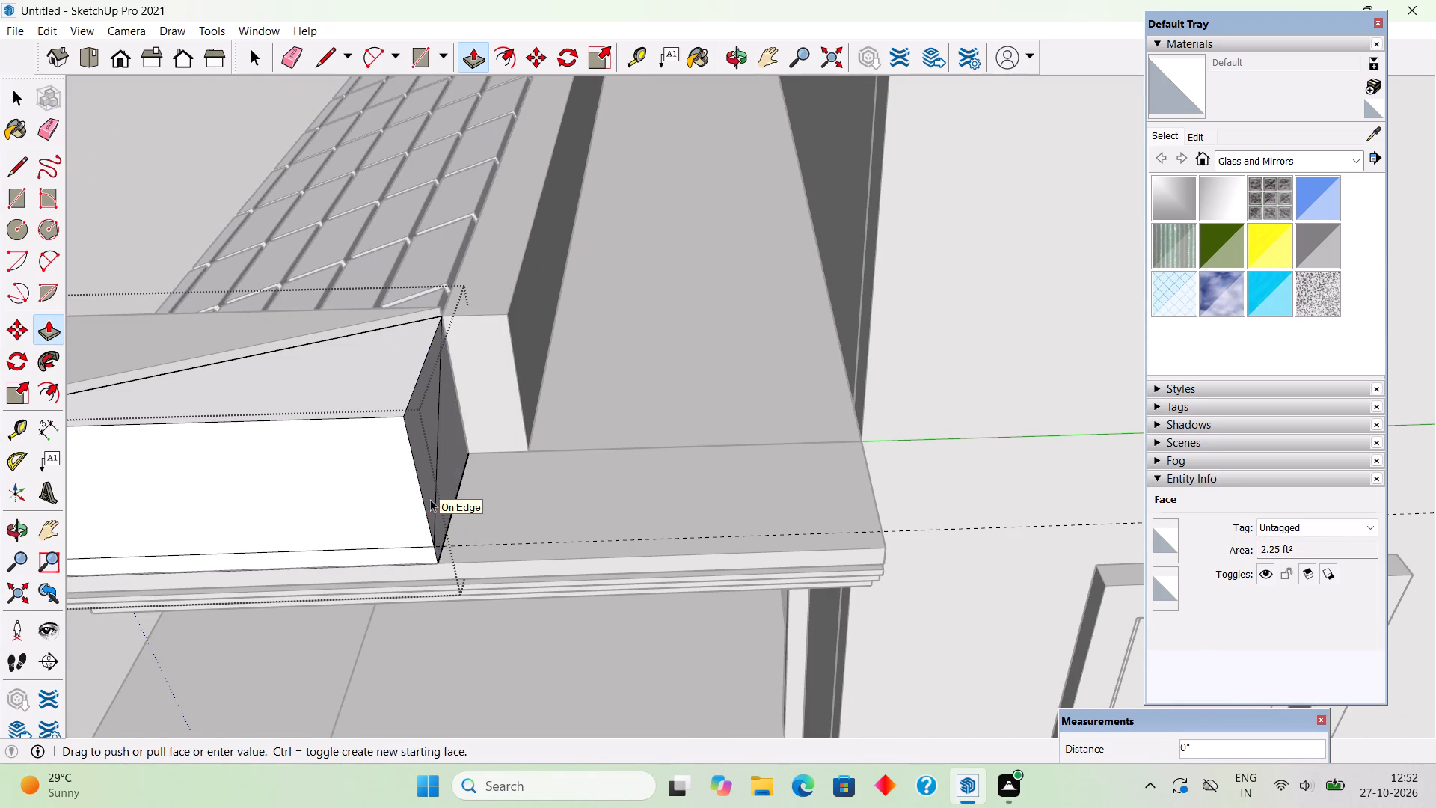
Delete both triangular corner blocks beside the gridded porch roof, after leaving the block being edited.
{"action": "scroll", "coordinate": [497, 462], "scroll_direction": "down", "scroll_amount": 11}
{"action": "middle_click_drag", "start_coordinate": [470, 416], "coordinate": [744, 304]}
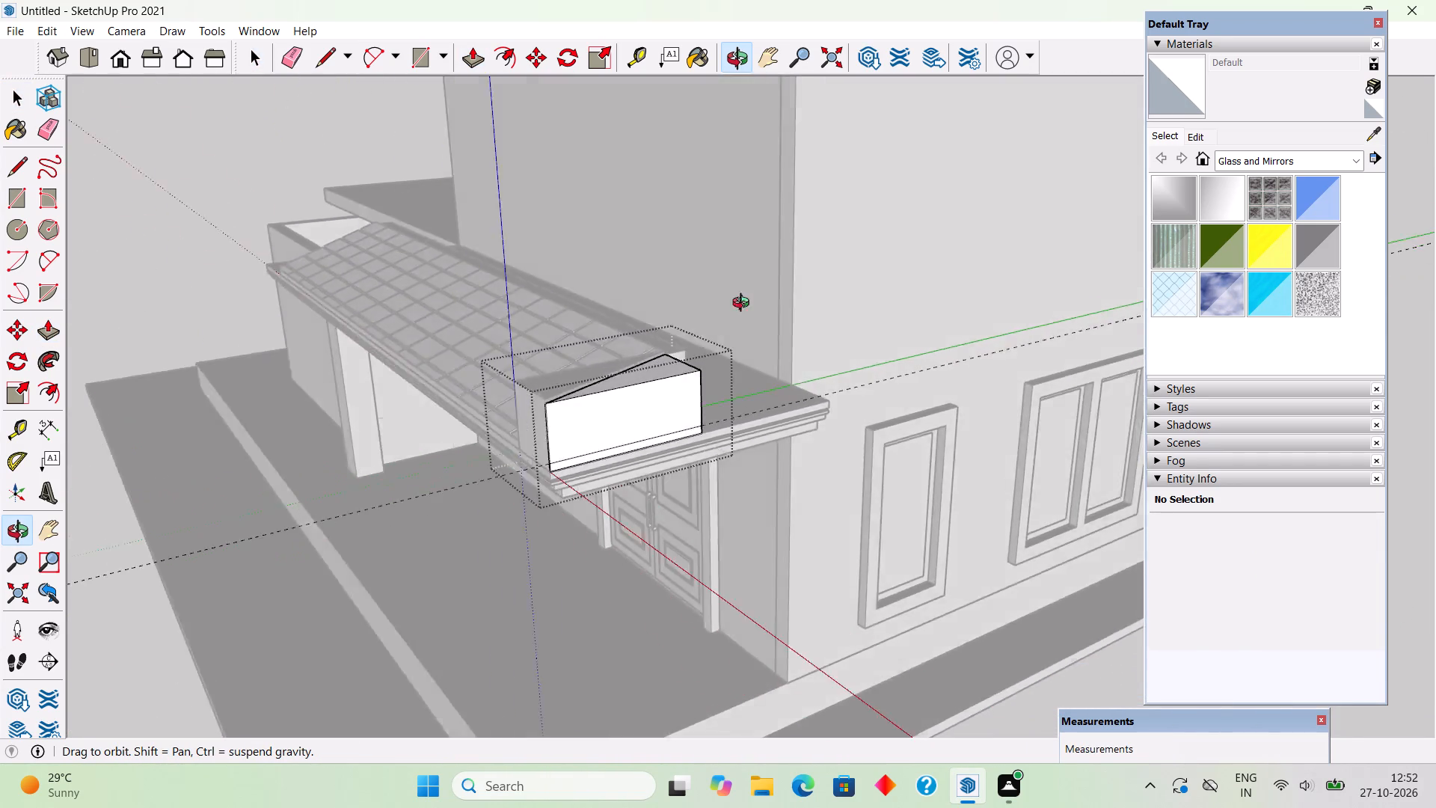
{"action": "middle_click_drag", "start_coordinate": [744, 304], "coordinate": [879, 376]}
{"action": "left_click", "coordinate": [1091, 569]}
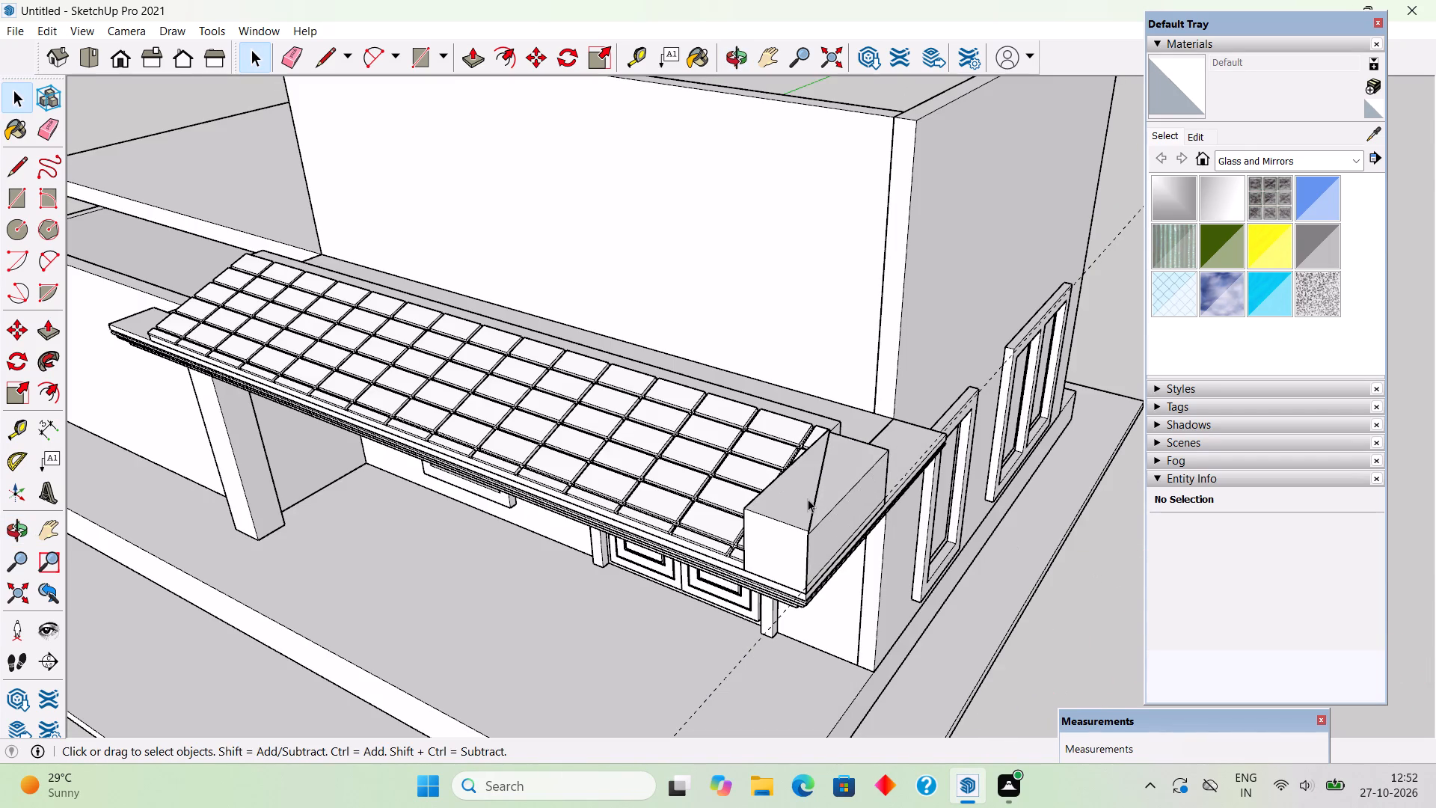
{"action": "left_click", "coordinate": [808, 499]}
{"action": "key", "text": "Delete"}
{"action": "left_click", "coordinate": [818, 509]}
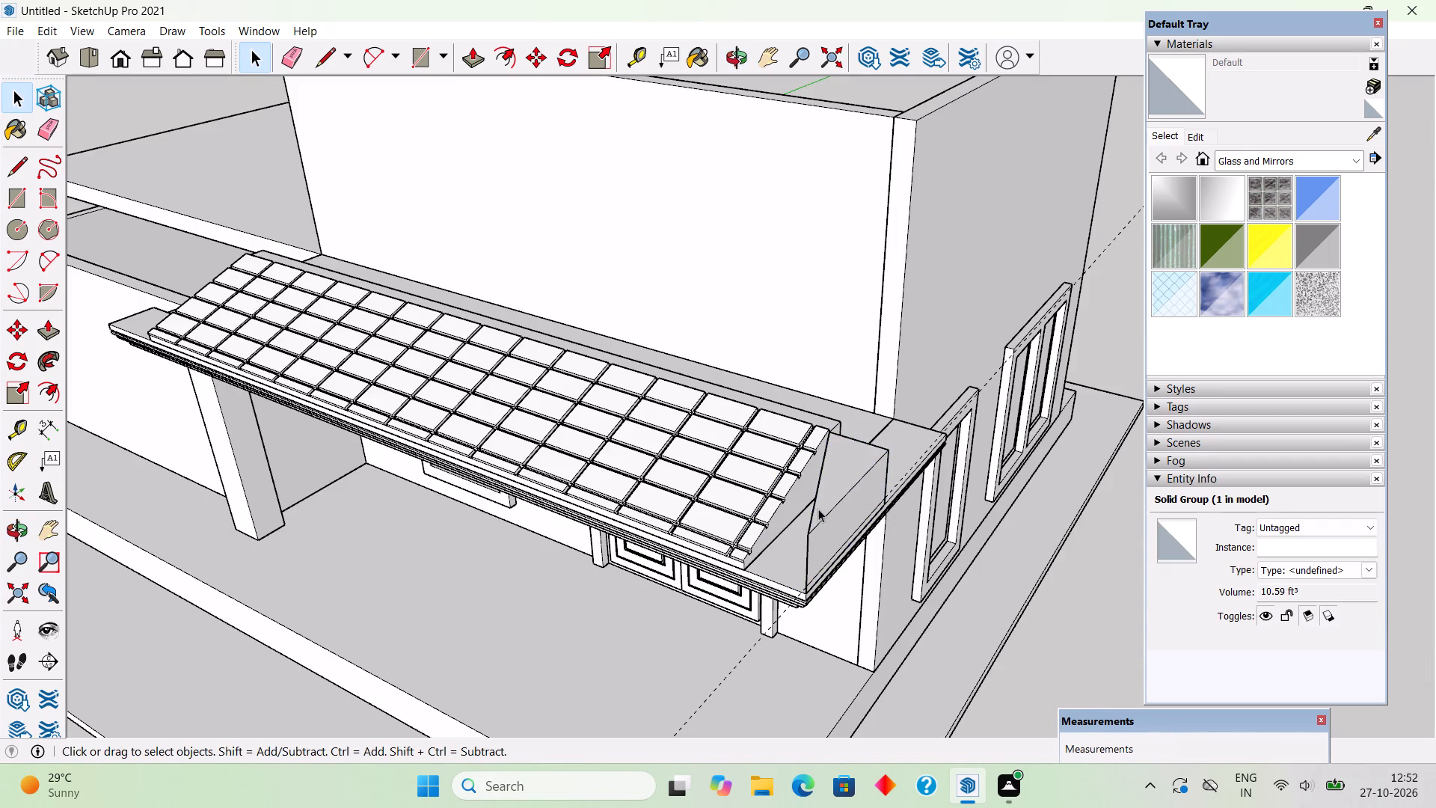
{"action": "key", "text": "Delete"}
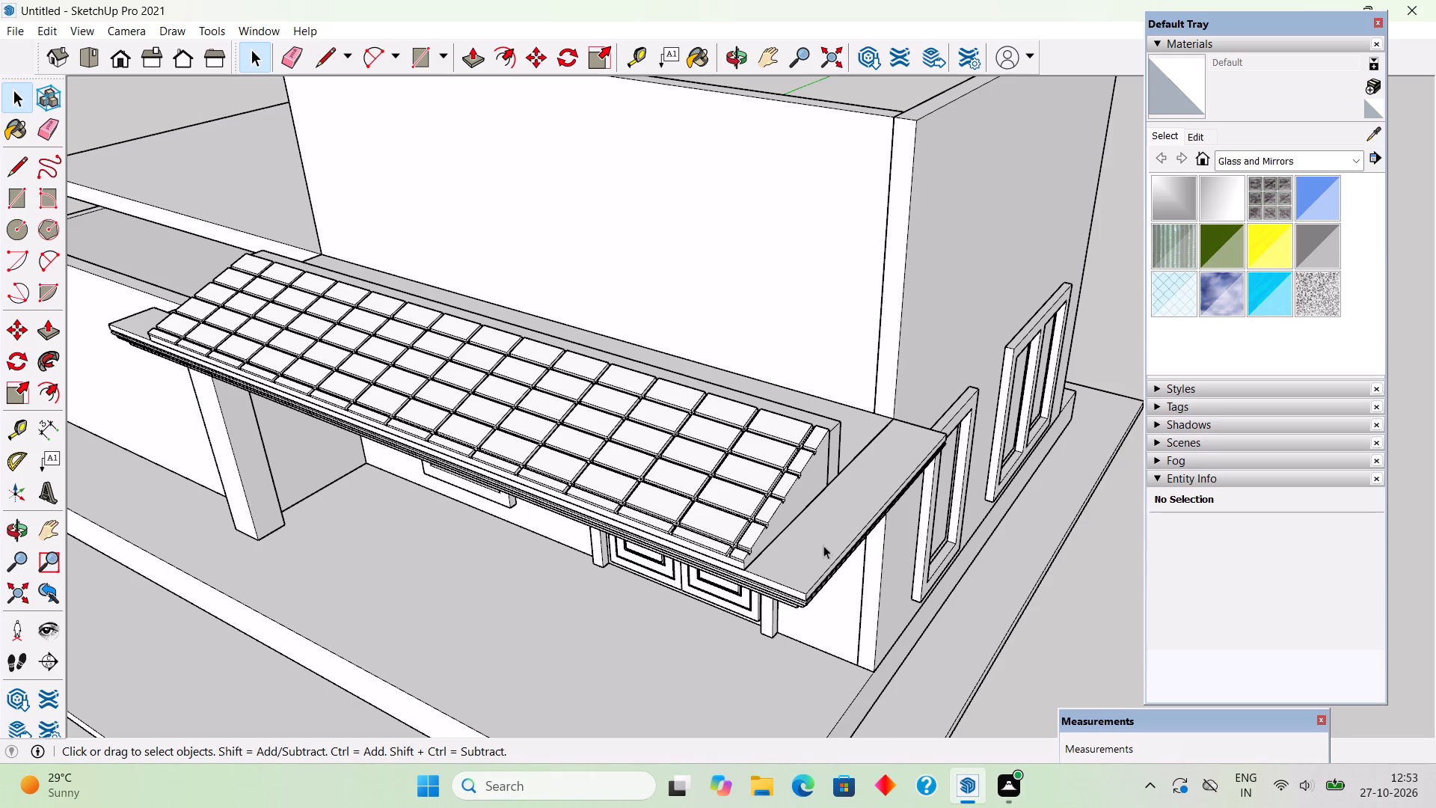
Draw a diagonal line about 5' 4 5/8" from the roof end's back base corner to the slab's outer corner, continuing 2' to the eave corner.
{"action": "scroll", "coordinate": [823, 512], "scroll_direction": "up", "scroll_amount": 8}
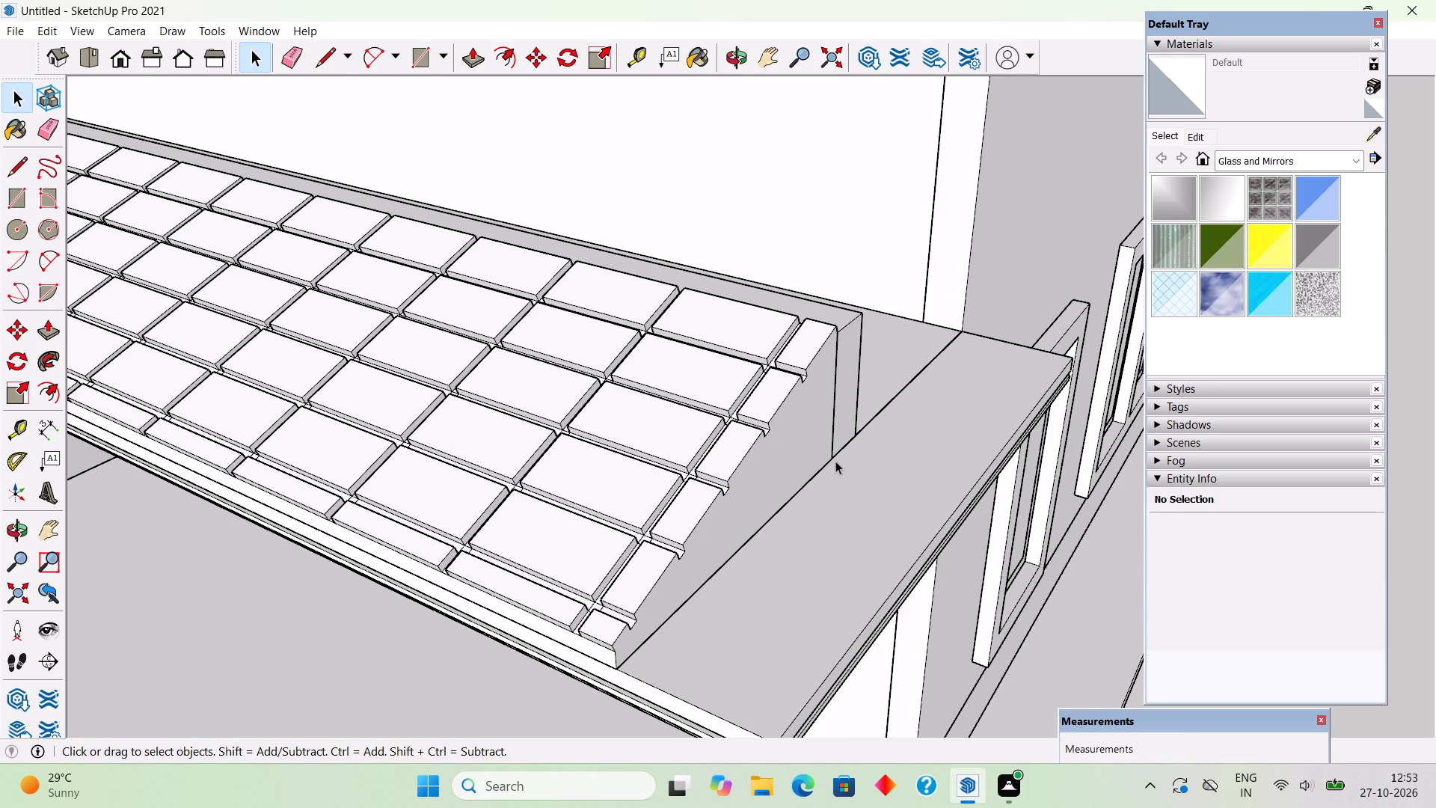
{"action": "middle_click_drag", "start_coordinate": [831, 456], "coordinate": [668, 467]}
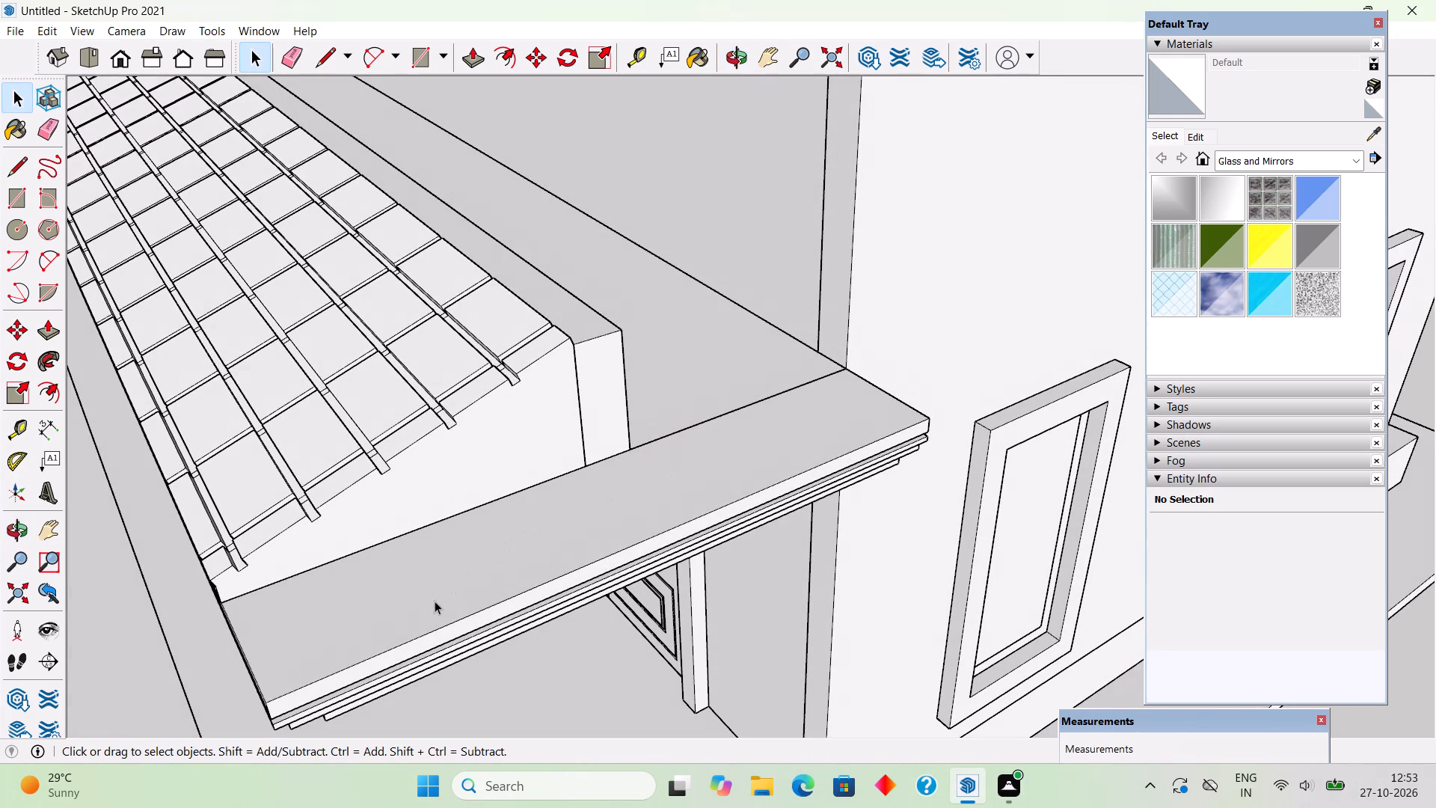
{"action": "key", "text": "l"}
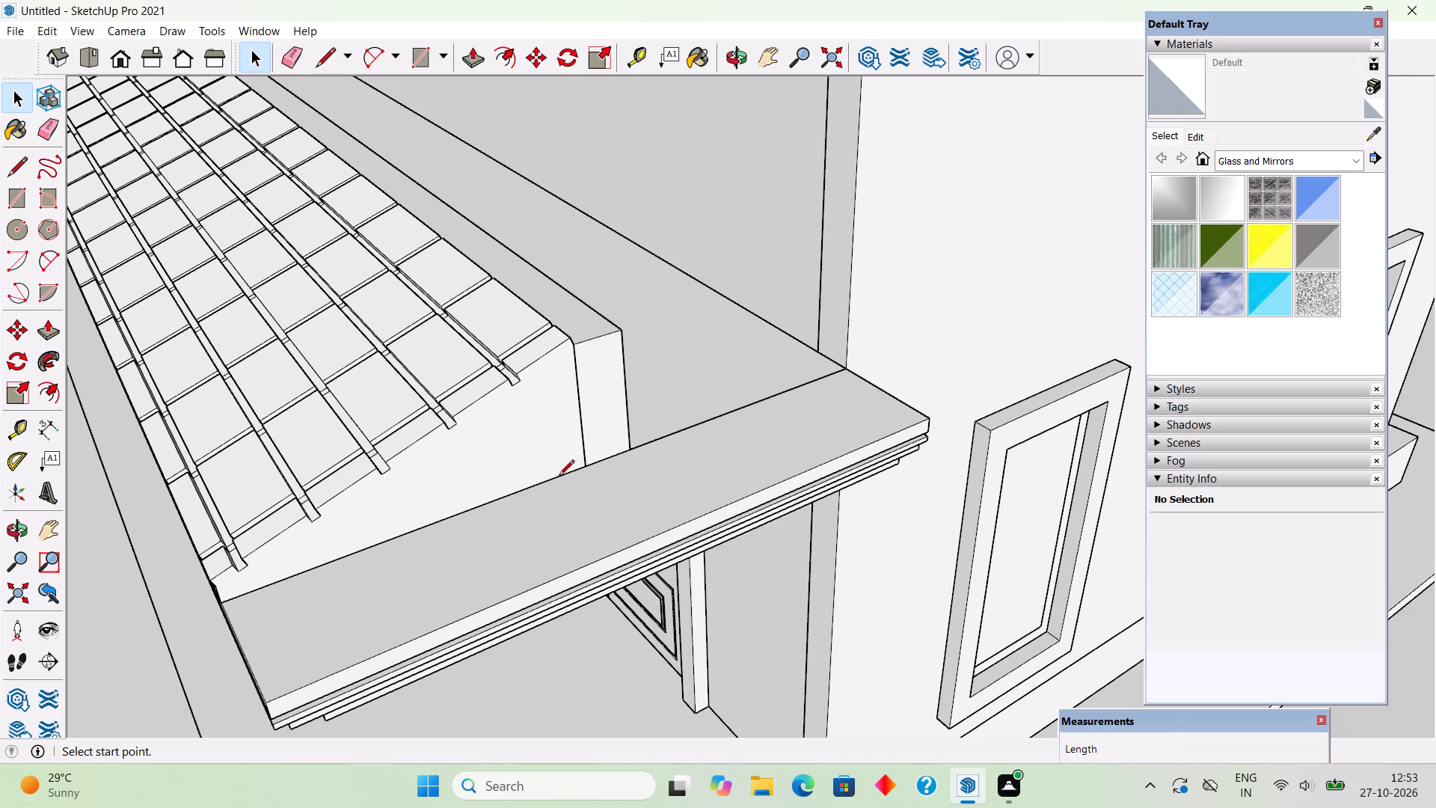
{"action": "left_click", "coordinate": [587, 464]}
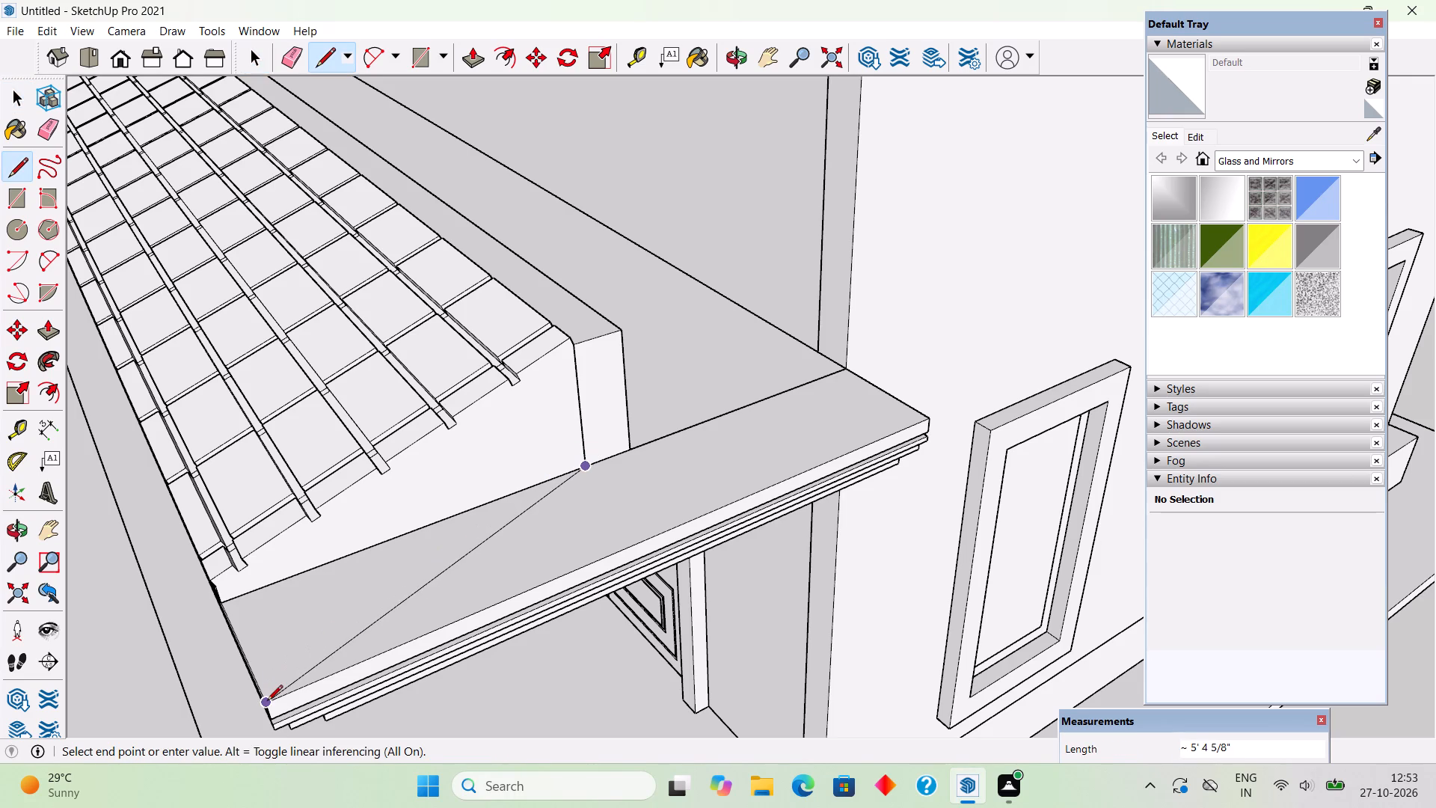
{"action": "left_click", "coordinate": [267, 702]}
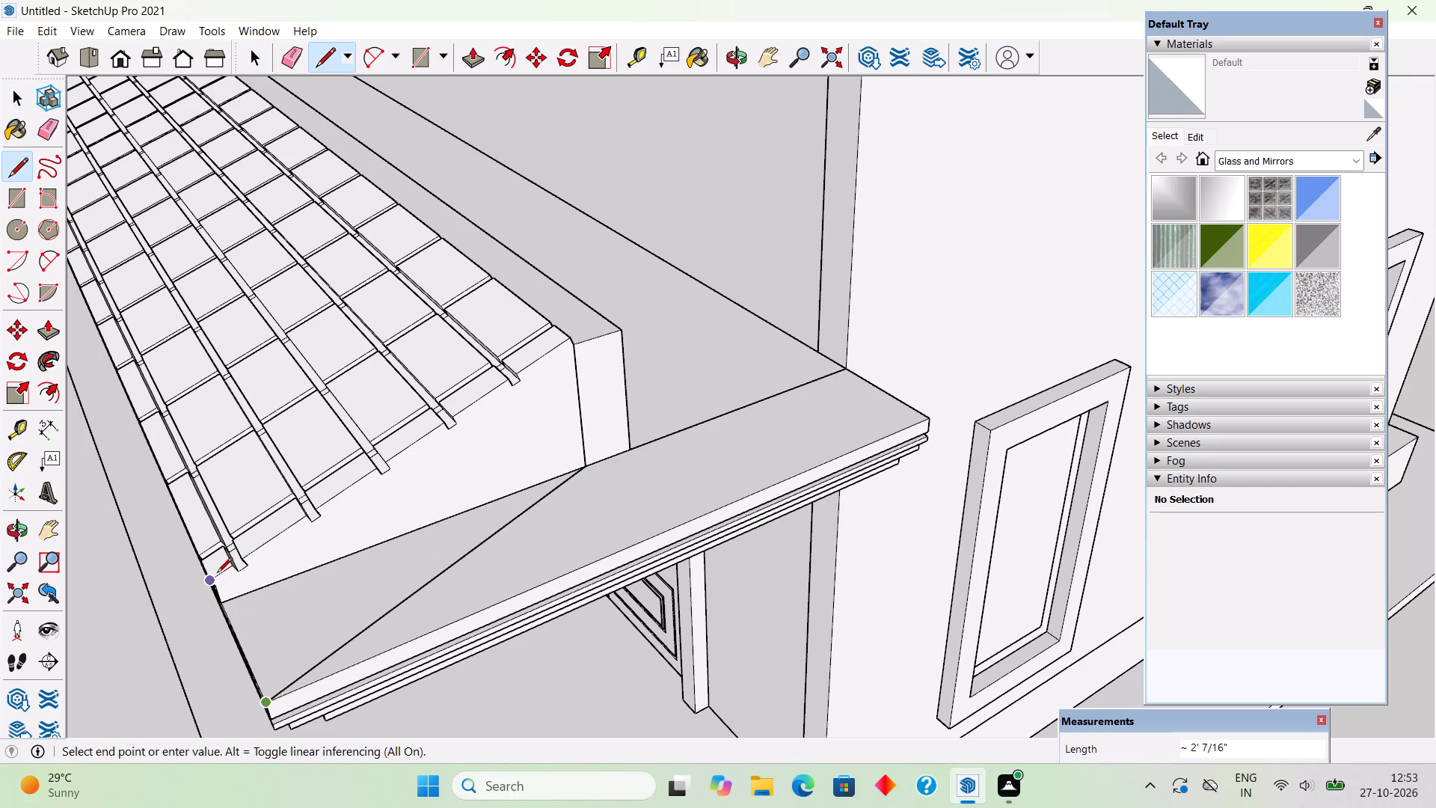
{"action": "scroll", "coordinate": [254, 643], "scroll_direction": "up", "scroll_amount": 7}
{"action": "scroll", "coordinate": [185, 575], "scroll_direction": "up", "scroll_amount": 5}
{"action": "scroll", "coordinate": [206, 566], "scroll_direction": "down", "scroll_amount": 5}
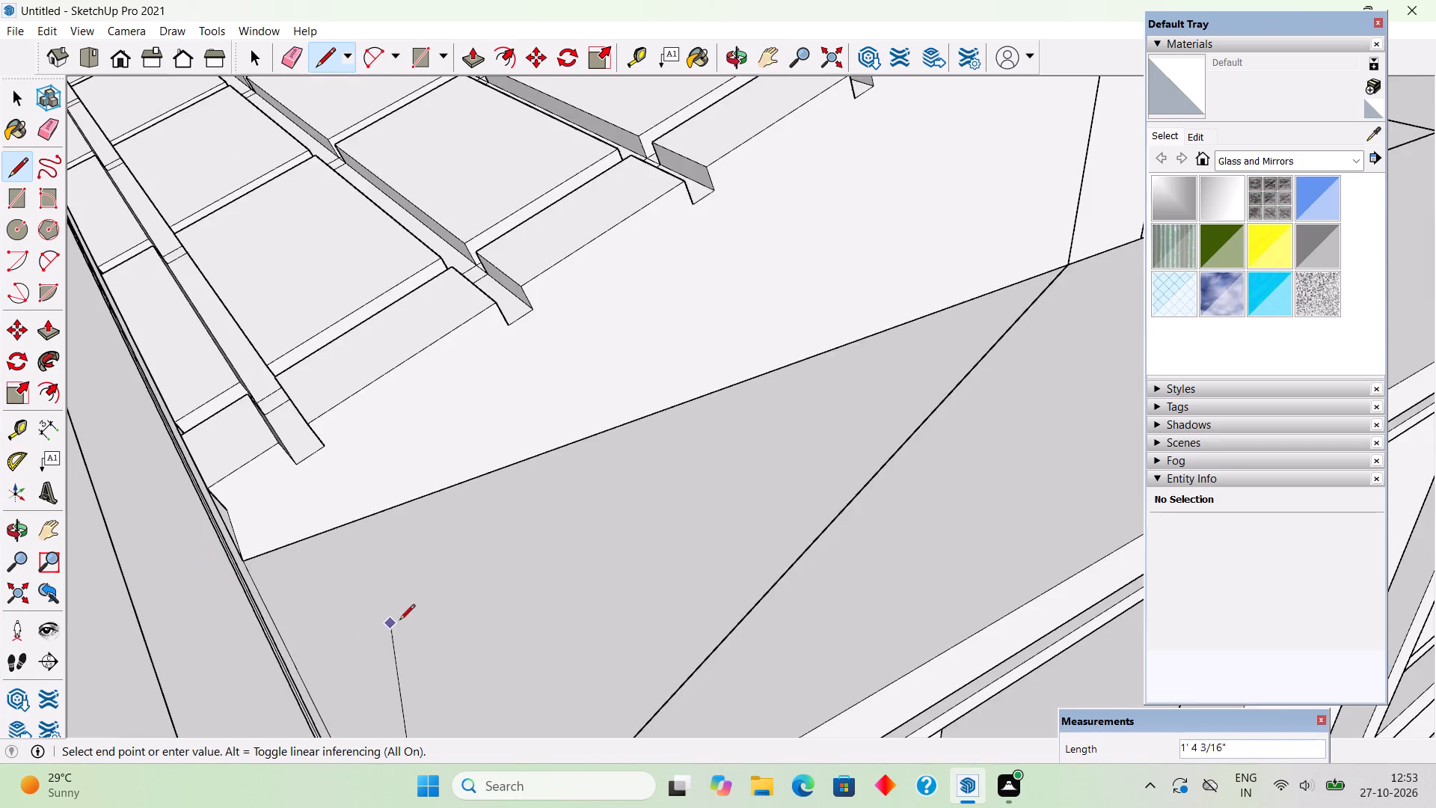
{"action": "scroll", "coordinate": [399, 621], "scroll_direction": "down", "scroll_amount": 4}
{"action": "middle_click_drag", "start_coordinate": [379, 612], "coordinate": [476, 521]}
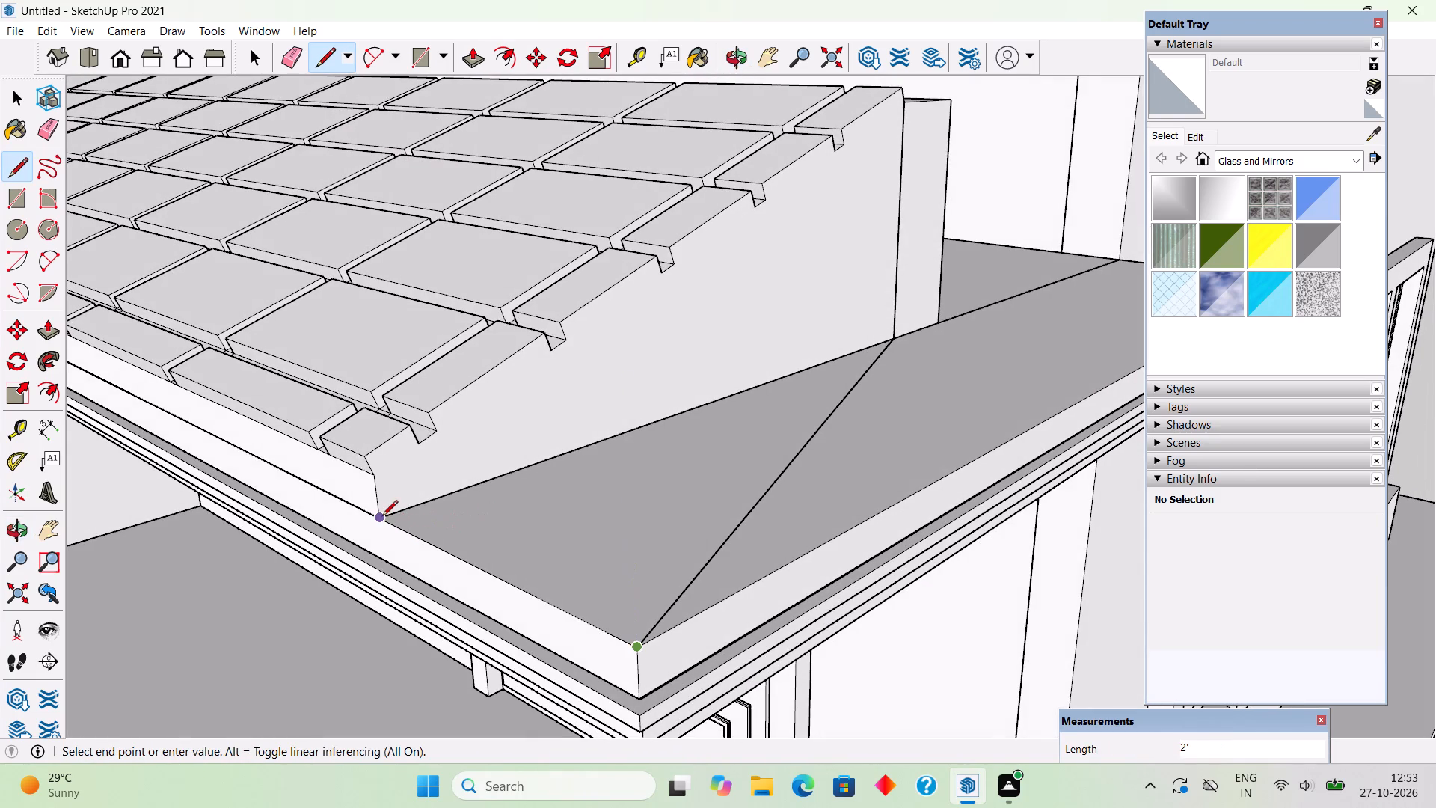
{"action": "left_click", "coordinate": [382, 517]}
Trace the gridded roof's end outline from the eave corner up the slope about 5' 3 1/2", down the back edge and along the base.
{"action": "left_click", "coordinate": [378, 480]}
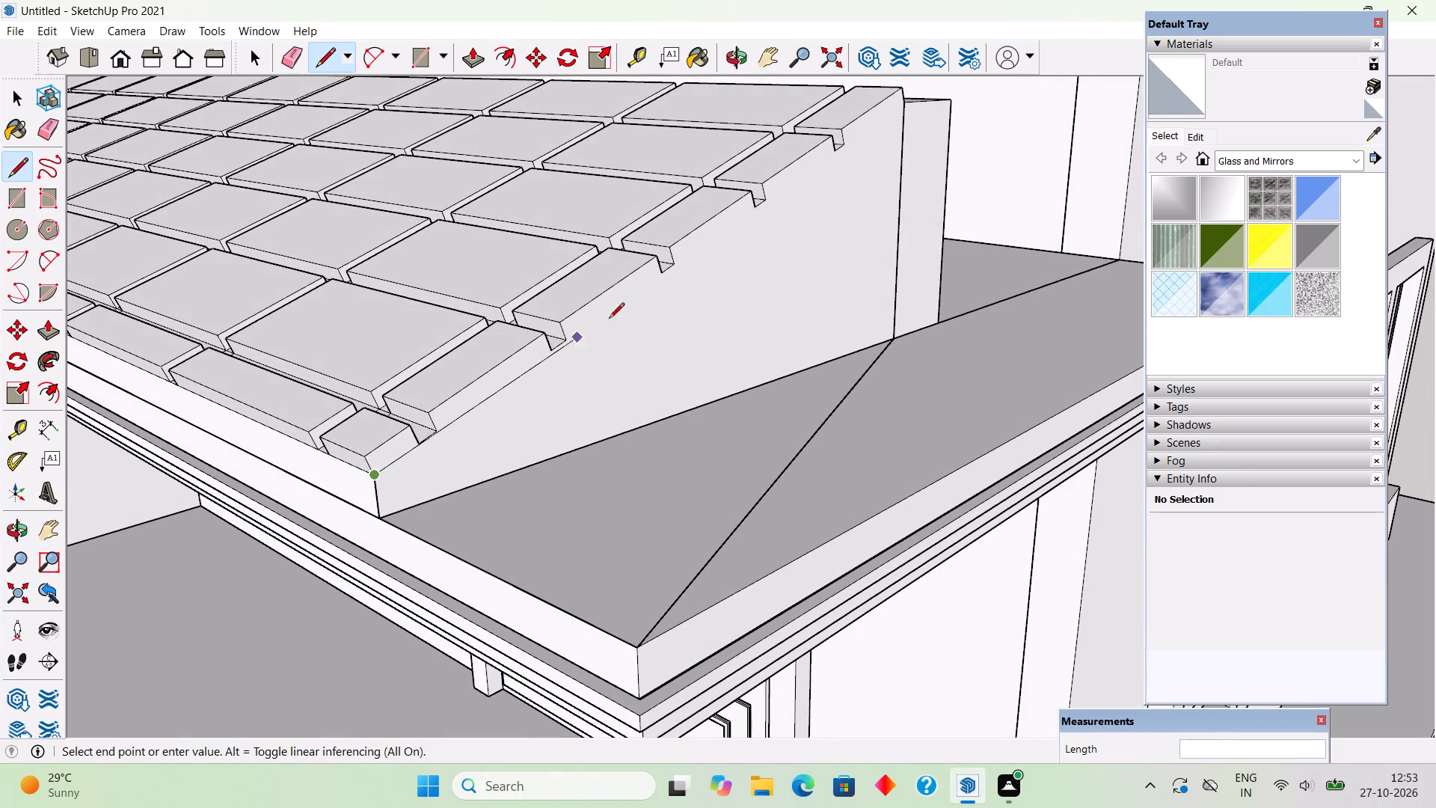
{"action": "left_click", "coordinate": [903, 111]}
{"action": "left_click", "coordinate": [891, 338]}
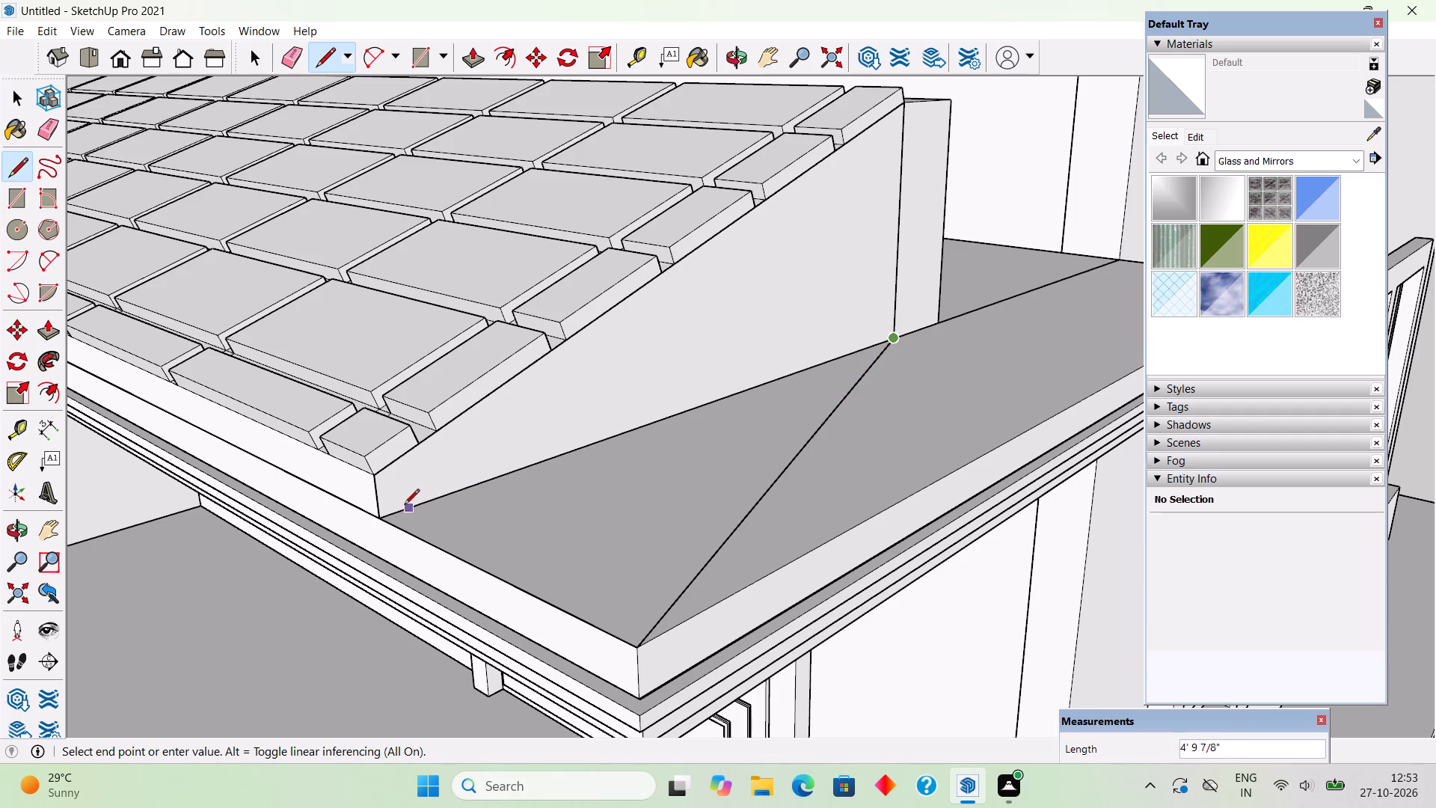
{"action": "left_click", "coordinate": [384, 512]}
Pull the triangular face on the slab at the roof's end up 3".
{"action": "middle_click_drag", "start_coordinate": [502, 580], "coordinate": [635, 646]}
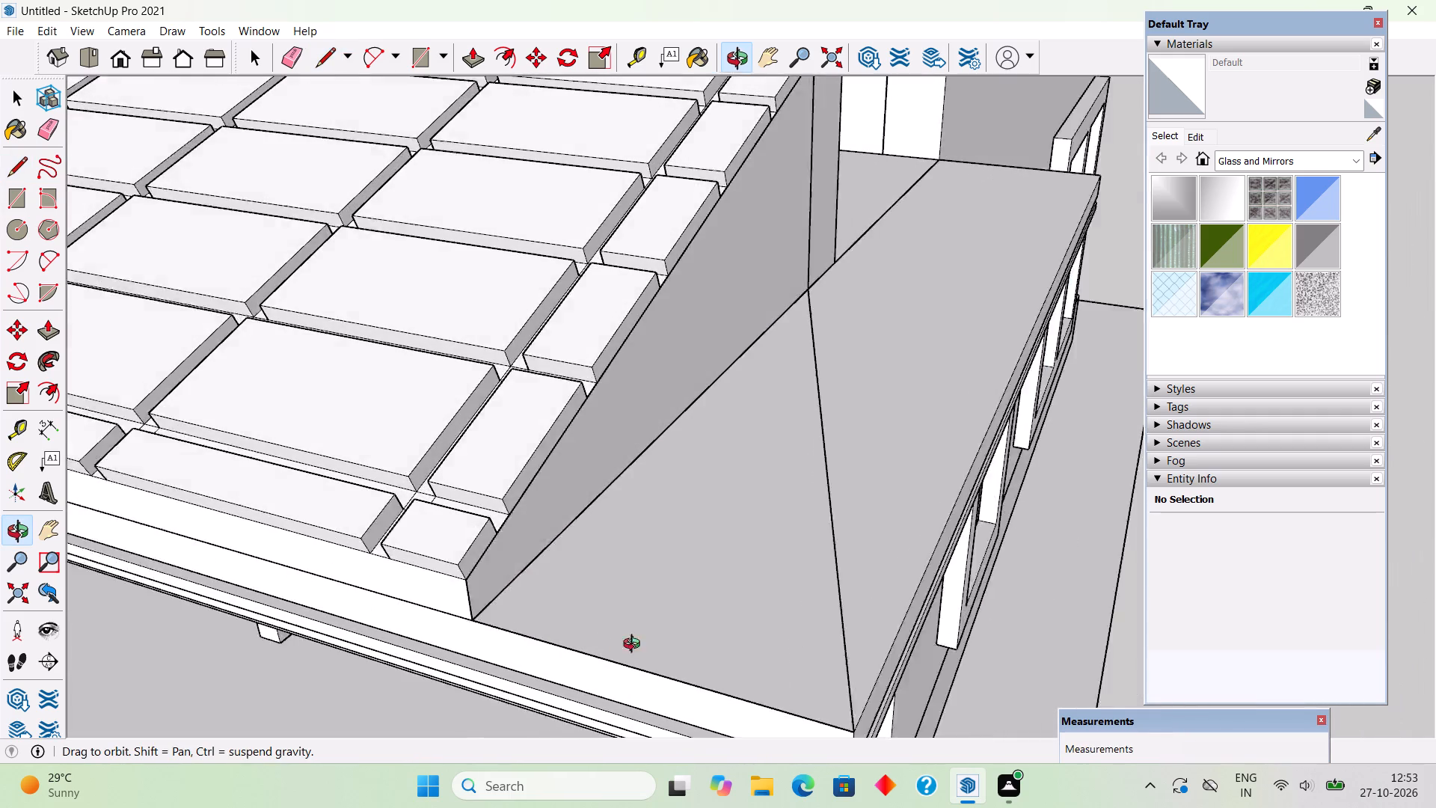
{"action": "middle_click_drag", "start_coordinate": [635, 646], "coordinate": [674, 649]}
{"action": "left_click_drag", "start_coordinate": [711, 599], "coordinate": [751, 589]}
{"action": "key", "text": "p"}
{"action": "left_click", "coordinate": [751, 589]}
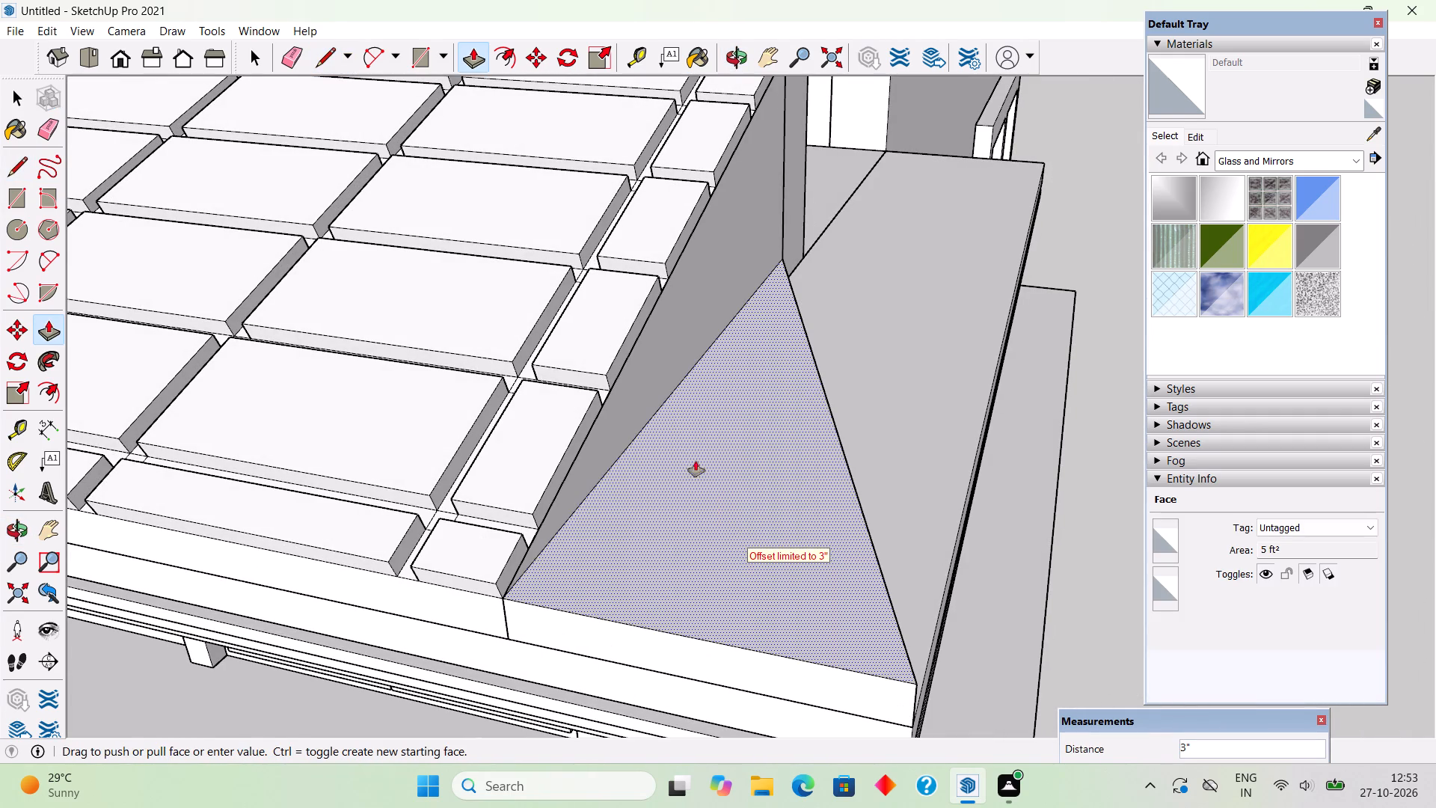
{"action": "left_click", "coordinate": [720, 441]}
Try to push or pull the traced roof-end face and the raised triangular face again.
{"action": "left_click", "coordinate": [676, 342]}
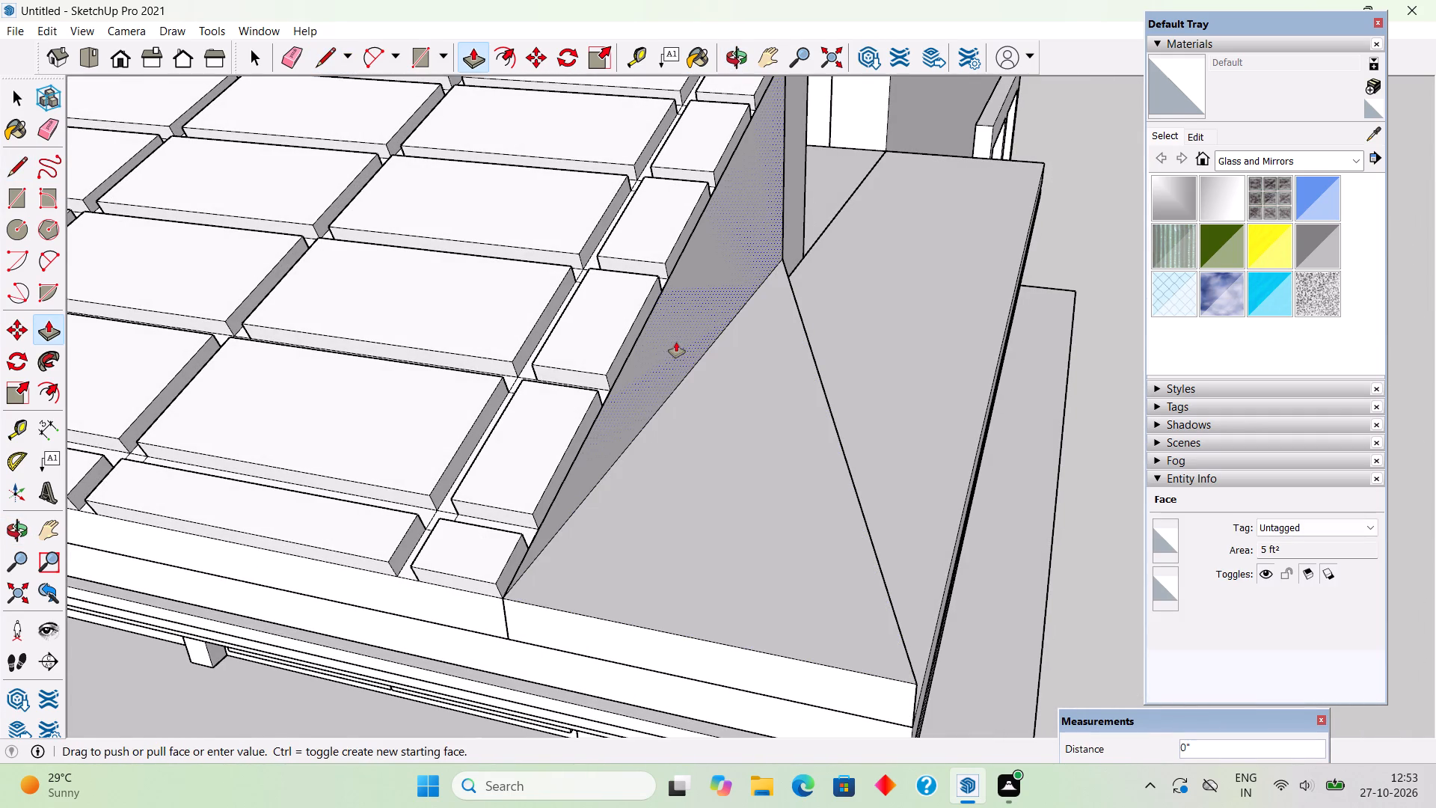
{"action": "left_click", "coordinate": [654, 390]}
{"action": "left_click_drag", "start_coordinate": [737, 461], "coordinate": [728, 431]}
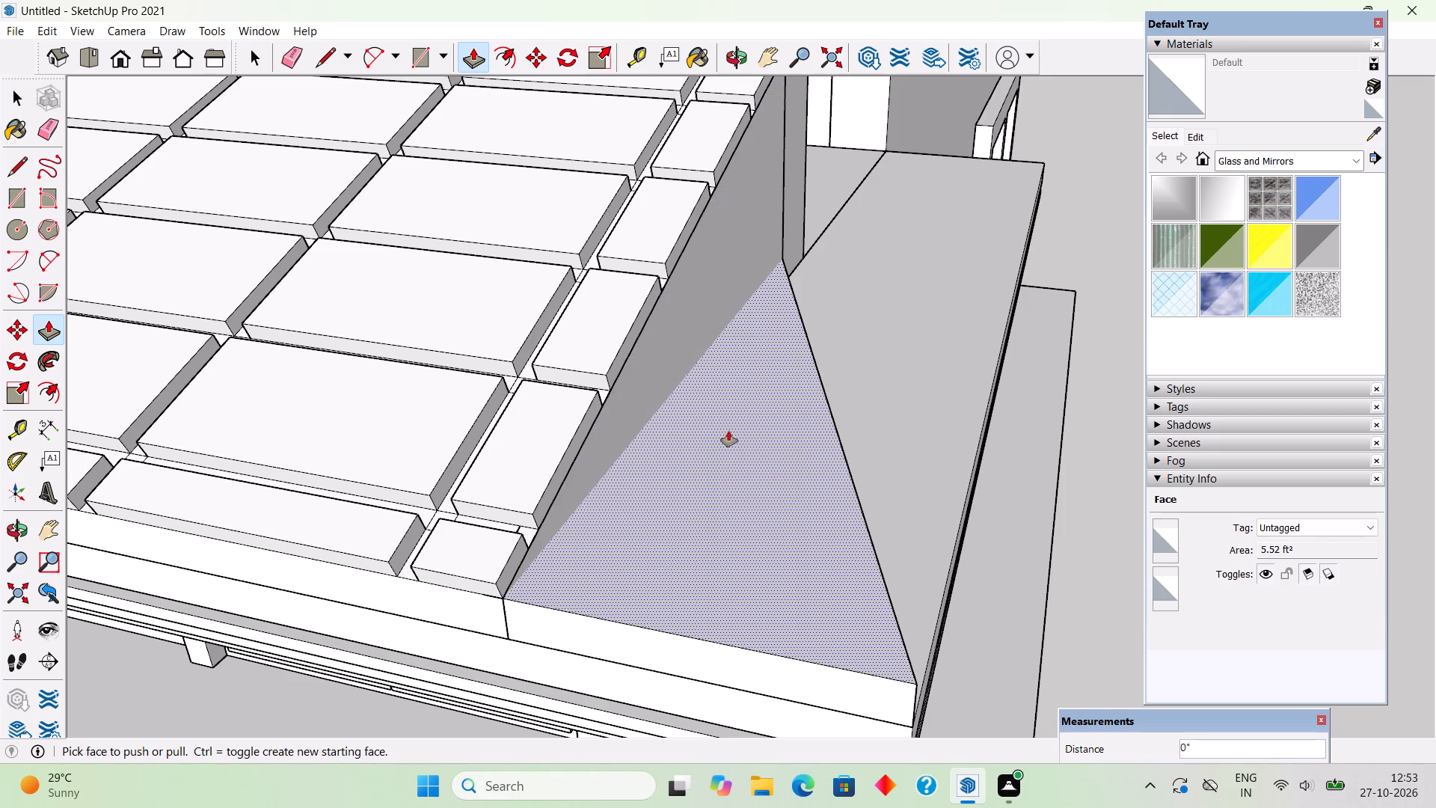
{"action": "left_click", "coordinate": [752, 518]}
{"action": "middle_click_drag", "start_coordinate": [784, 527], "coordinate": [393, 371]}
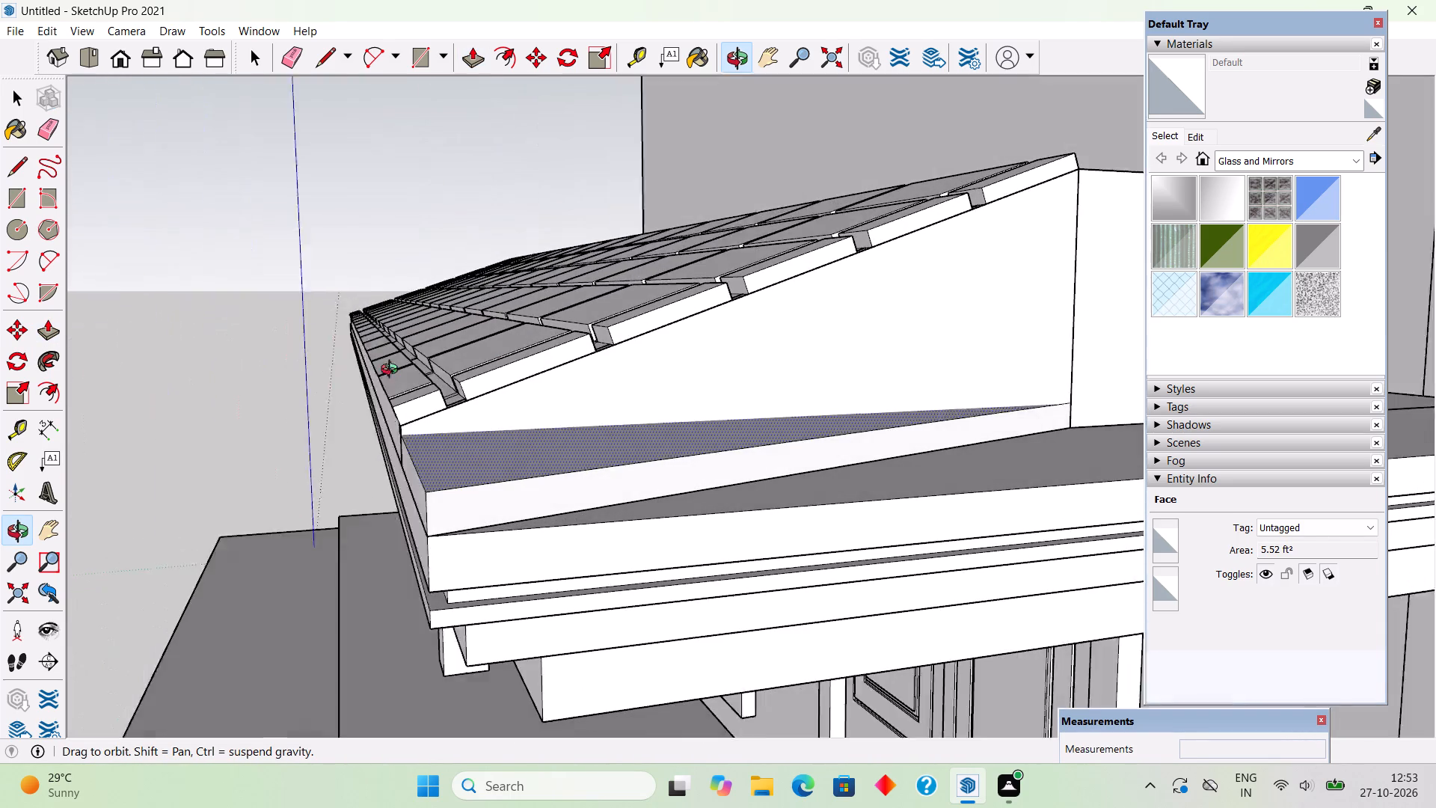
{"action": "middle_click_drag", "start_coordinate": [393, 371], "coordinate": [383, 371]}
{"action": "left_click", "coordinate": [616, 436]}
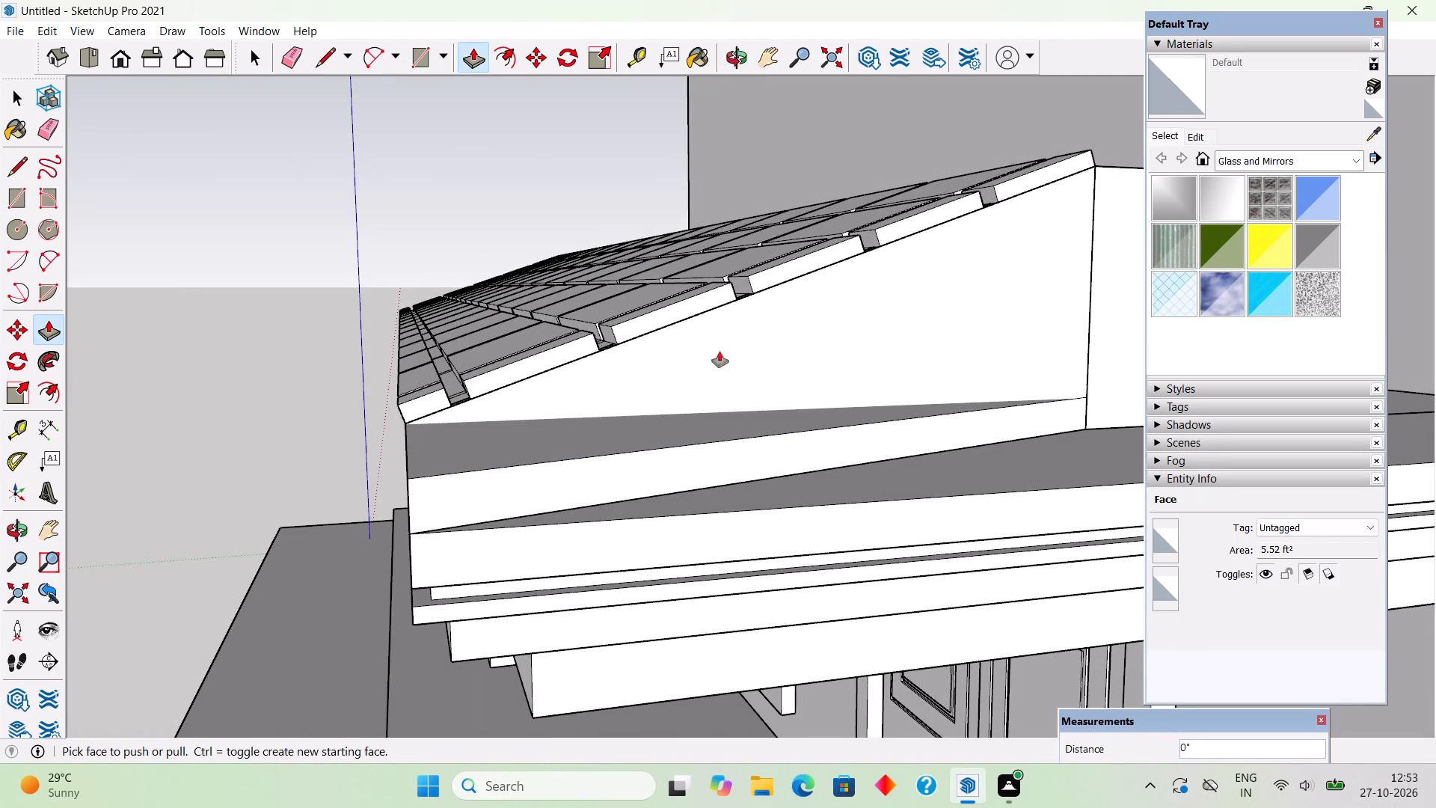
Examine from several angles how the raised triangular wedge meets the gridded roof's end, and check its connected geometry.
{"action": "middle_click_drag", "start_coordinate": [825, 455], "coordinate": [780, 602]}
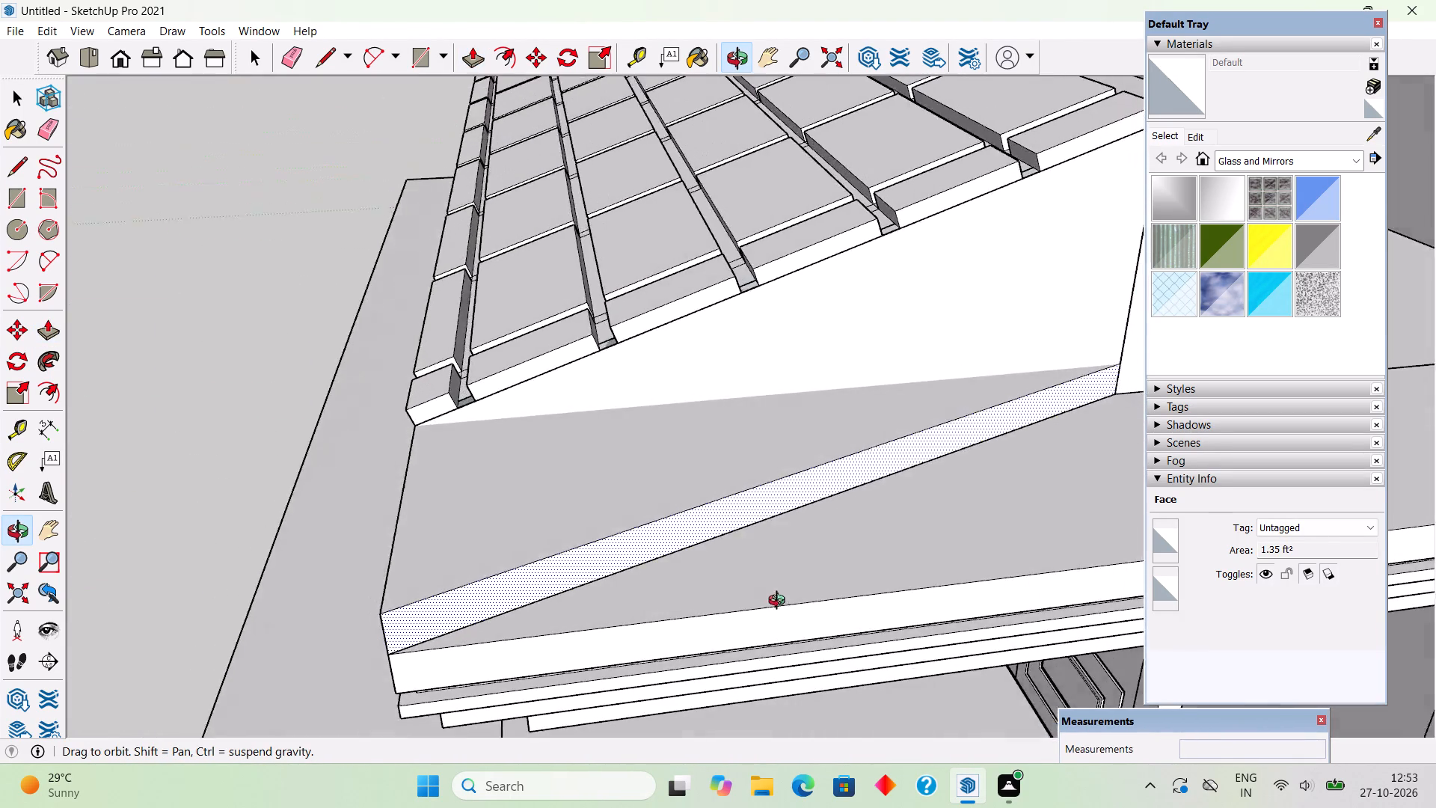
{"action": "middle_click_drag", "start_coordinate": [780, 602], "coordinate": [805, 587]}
{"action": "scroll", "coordinate": [805, 584], "scroll_direction": "down", "scroll_amount": 3}
{"action": "key", "text": "space"}
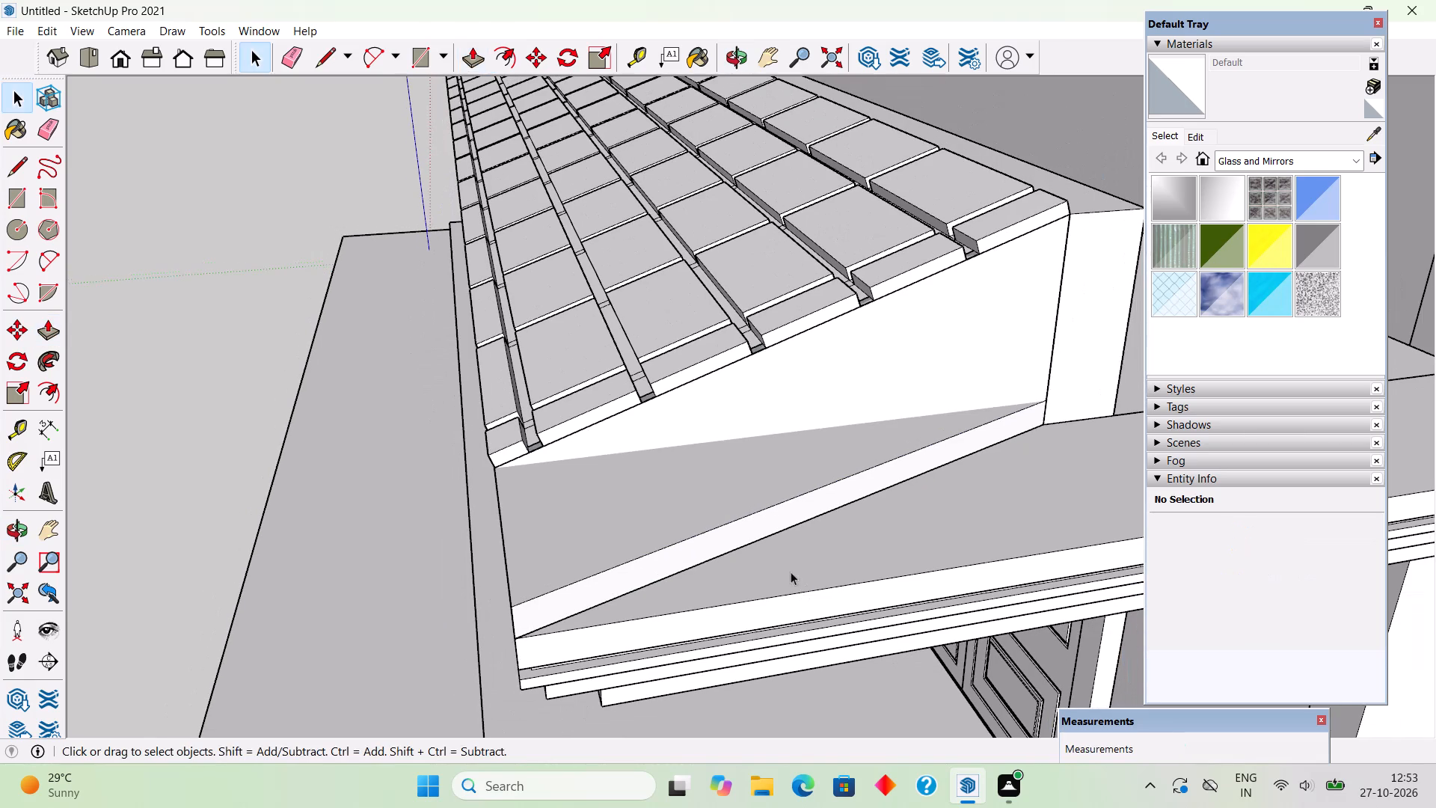
{"action": "middle_click_drag", "start_coordinate": [725, 524], "coordinate": [510, 560]}
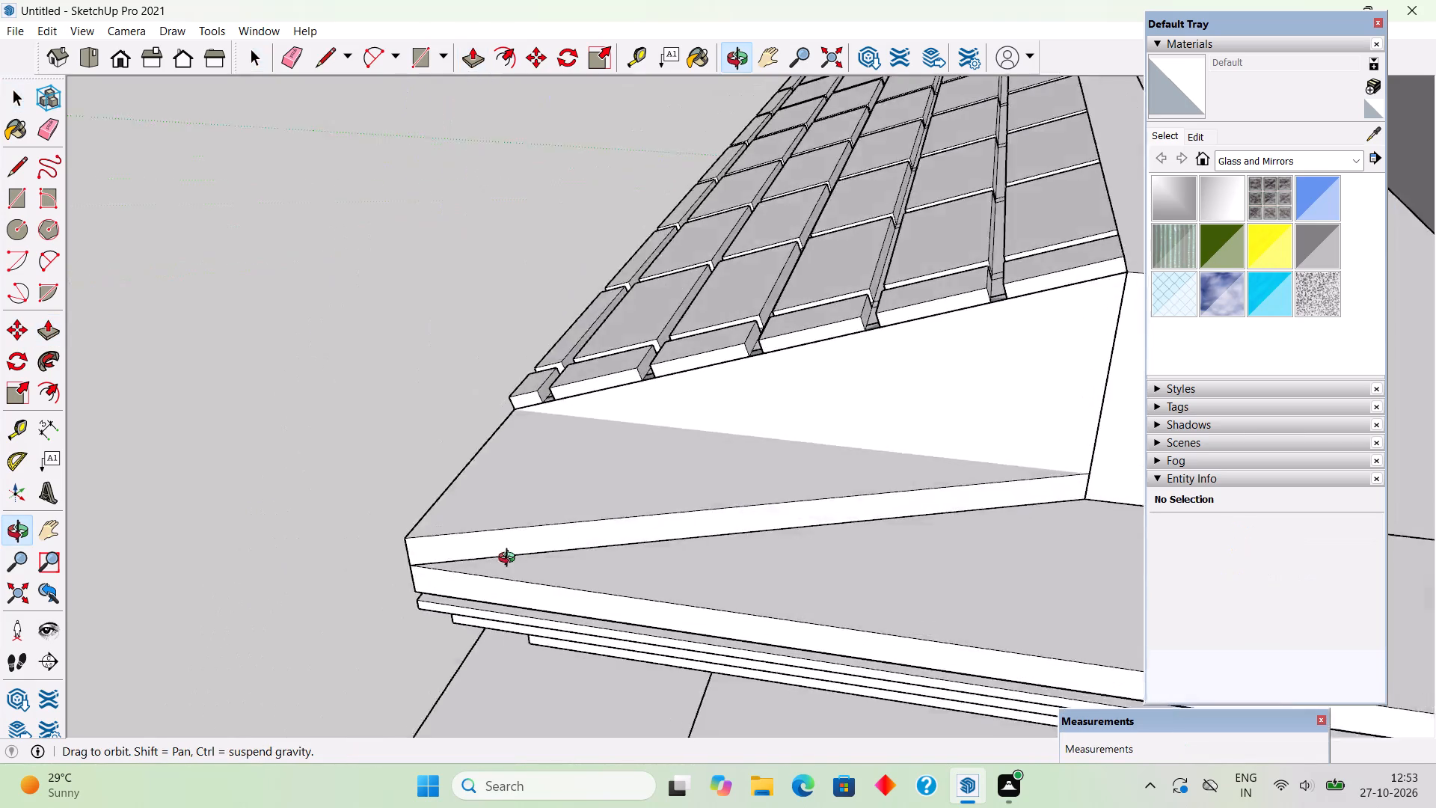
{"action": "middle_click_drag", "start_coordinate": [510, 560], "coordinate": [619, 565]}
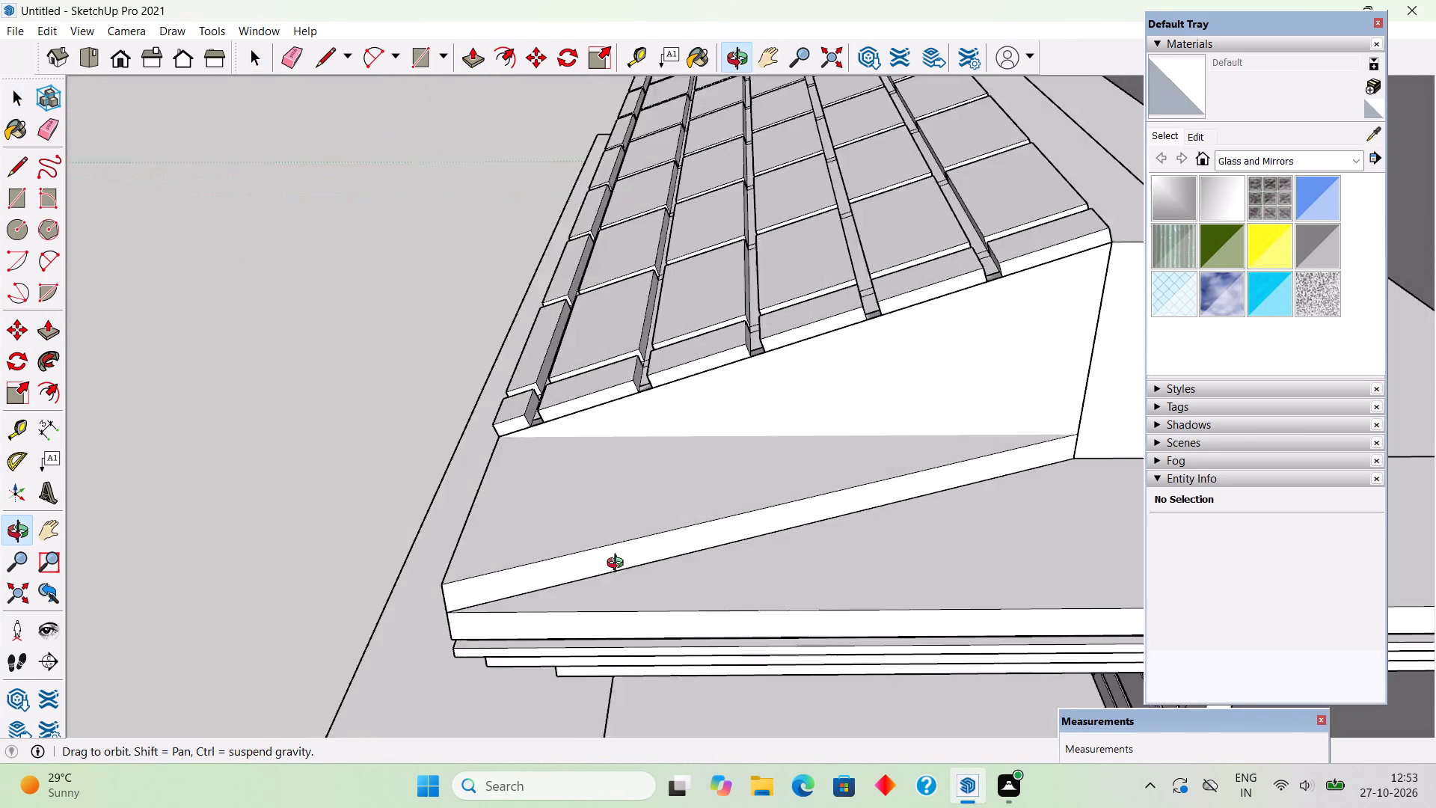
{"action": "middle_click_drag", "start_coordinate": [619, 565], "coordinate": [592, 569]}
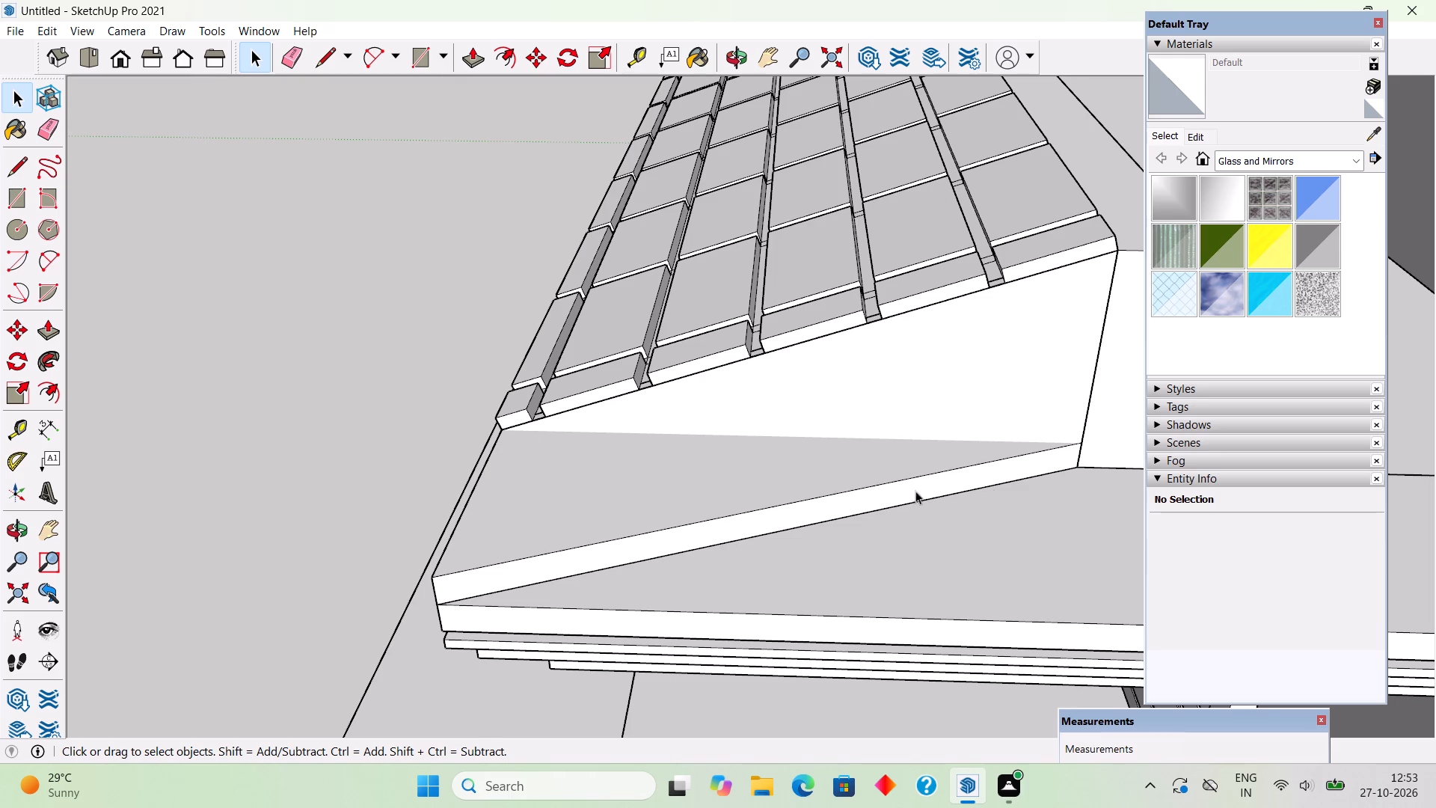
{"action": "middle_click_drag", "start_coordinate": [915, 492], "coordinate": [881, 512]}
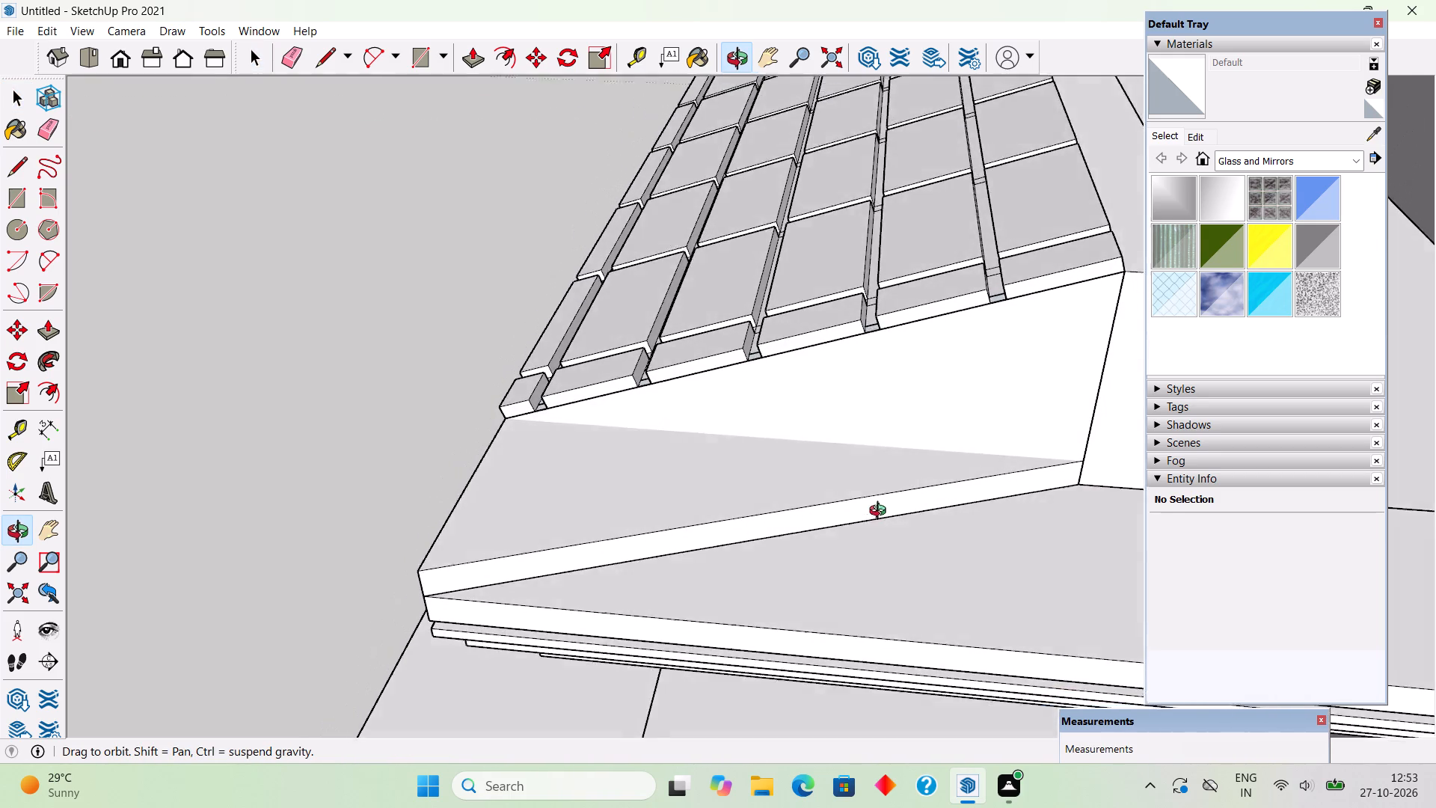
{"action": "middle_click_drag", "start_coordinate": [881, 512], "coordinate": [1067, 545]}
{"action": "scroll", "coordinate": [1034, 404], "scroll_direction": "up", "scroll_amount": 1}
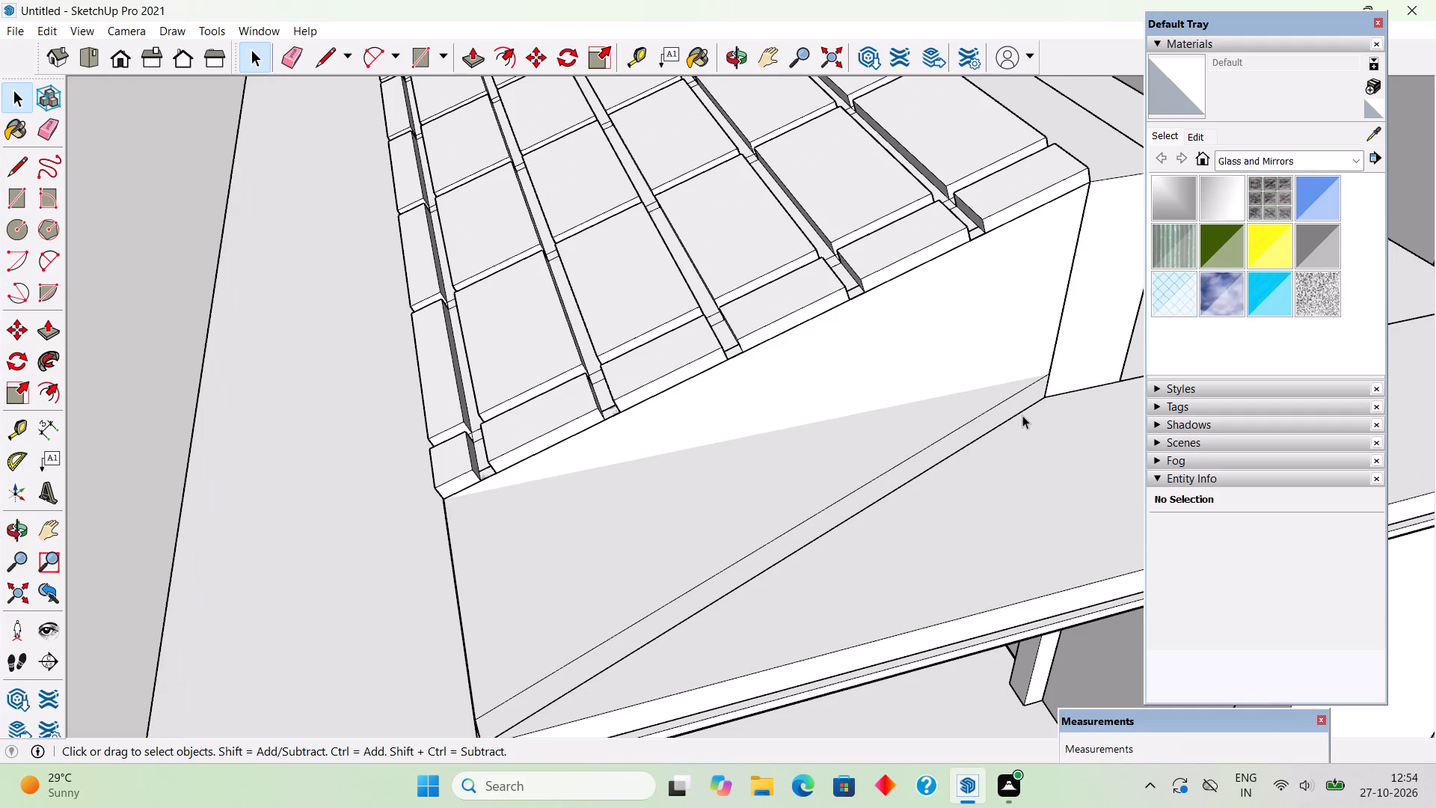
{"action": "triple_click", "coordinate": [886, 489]}
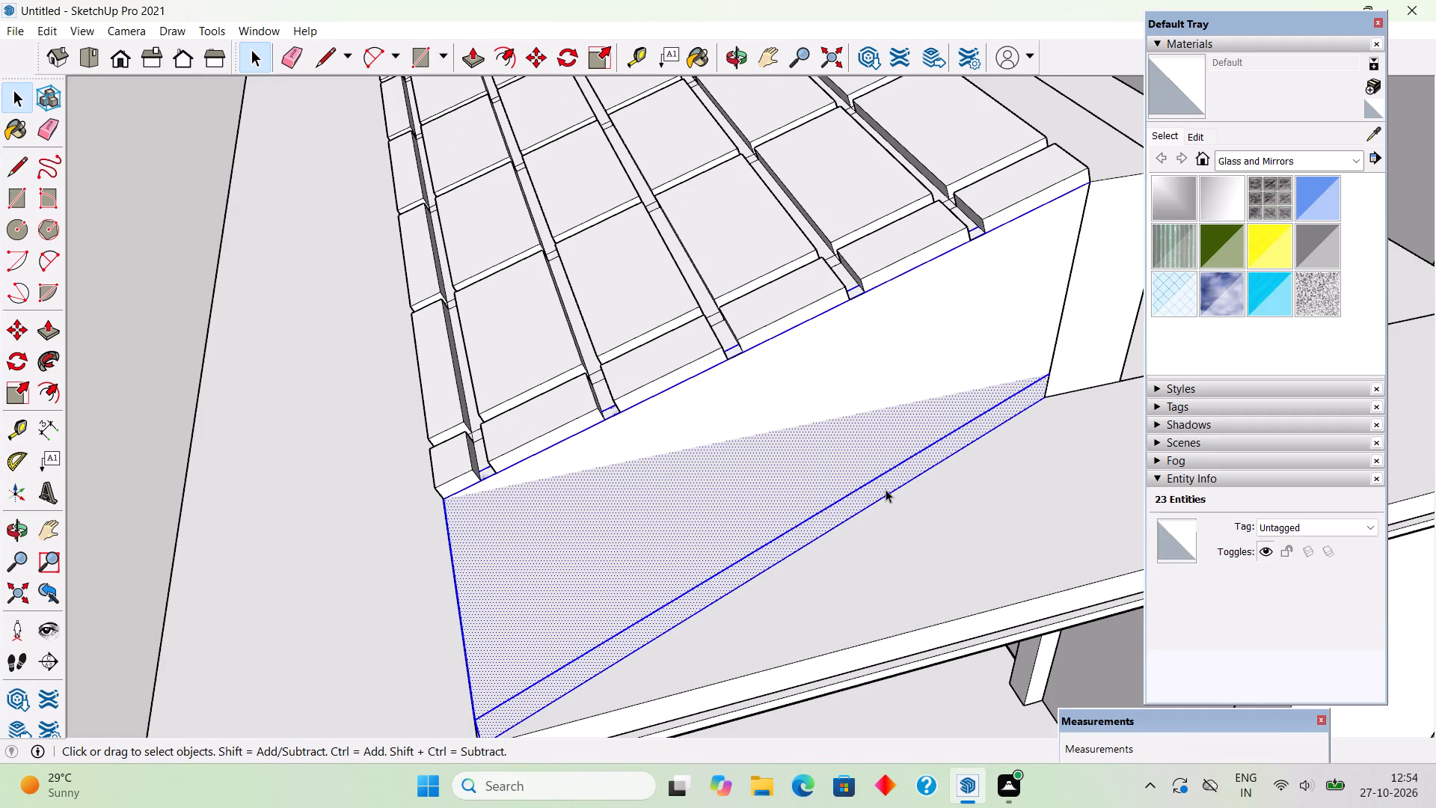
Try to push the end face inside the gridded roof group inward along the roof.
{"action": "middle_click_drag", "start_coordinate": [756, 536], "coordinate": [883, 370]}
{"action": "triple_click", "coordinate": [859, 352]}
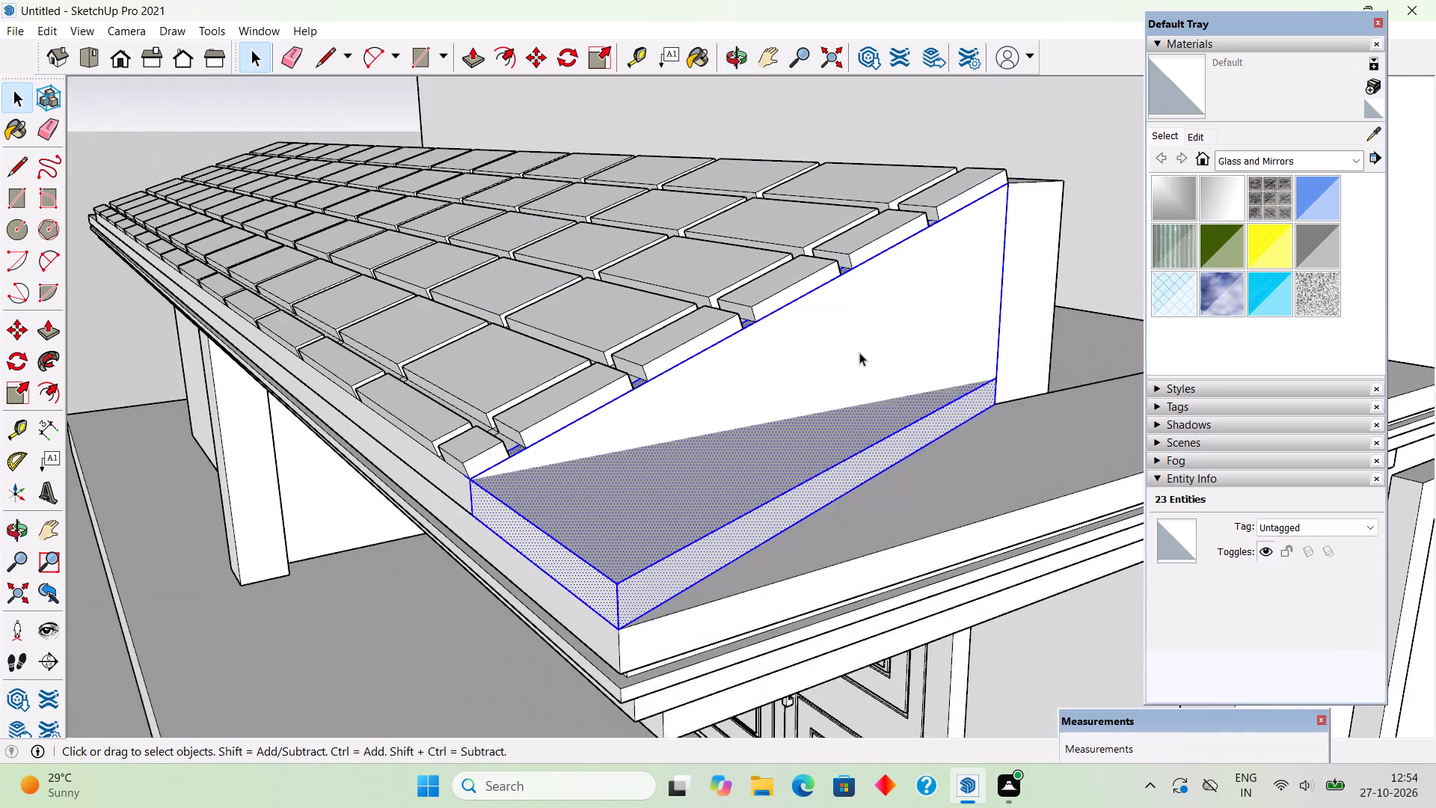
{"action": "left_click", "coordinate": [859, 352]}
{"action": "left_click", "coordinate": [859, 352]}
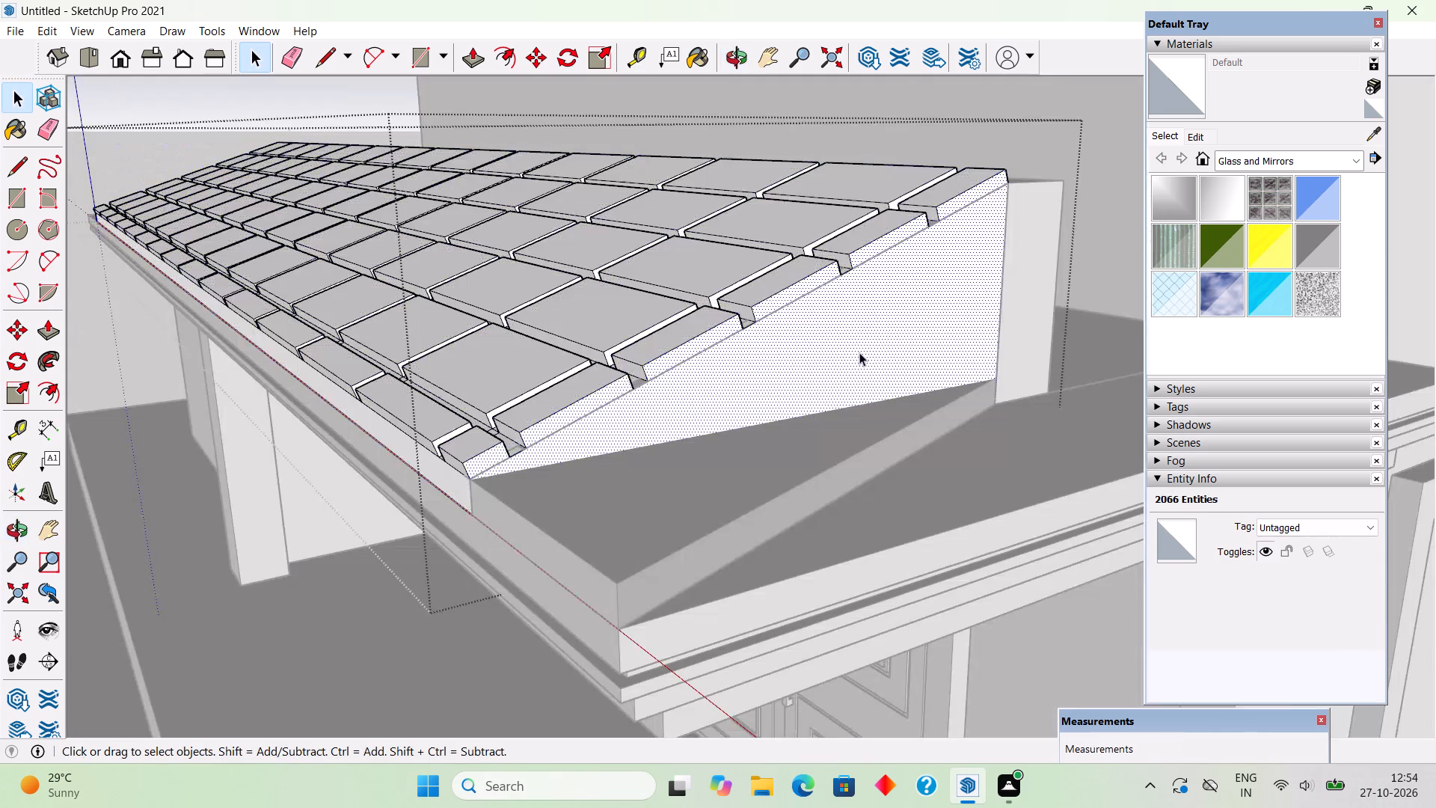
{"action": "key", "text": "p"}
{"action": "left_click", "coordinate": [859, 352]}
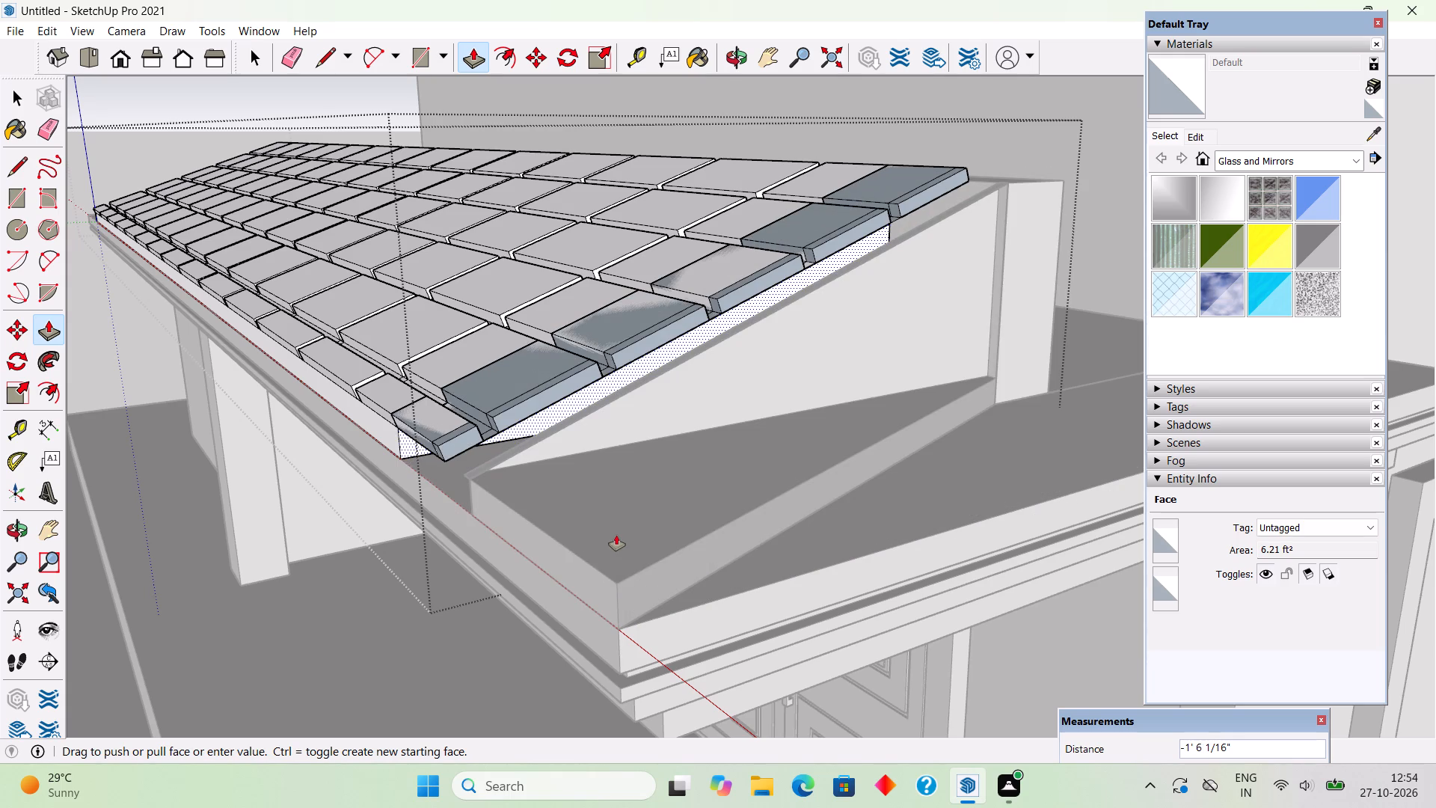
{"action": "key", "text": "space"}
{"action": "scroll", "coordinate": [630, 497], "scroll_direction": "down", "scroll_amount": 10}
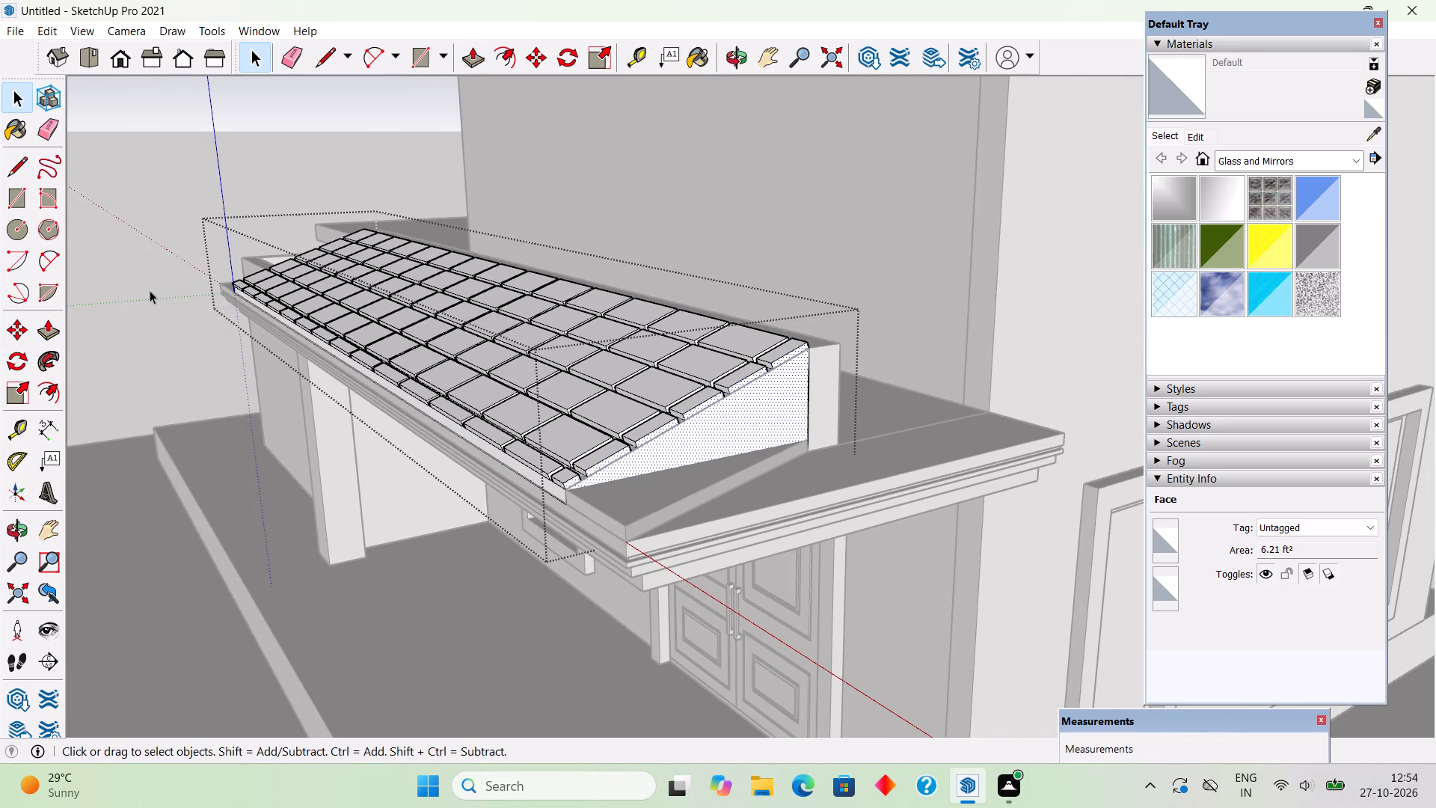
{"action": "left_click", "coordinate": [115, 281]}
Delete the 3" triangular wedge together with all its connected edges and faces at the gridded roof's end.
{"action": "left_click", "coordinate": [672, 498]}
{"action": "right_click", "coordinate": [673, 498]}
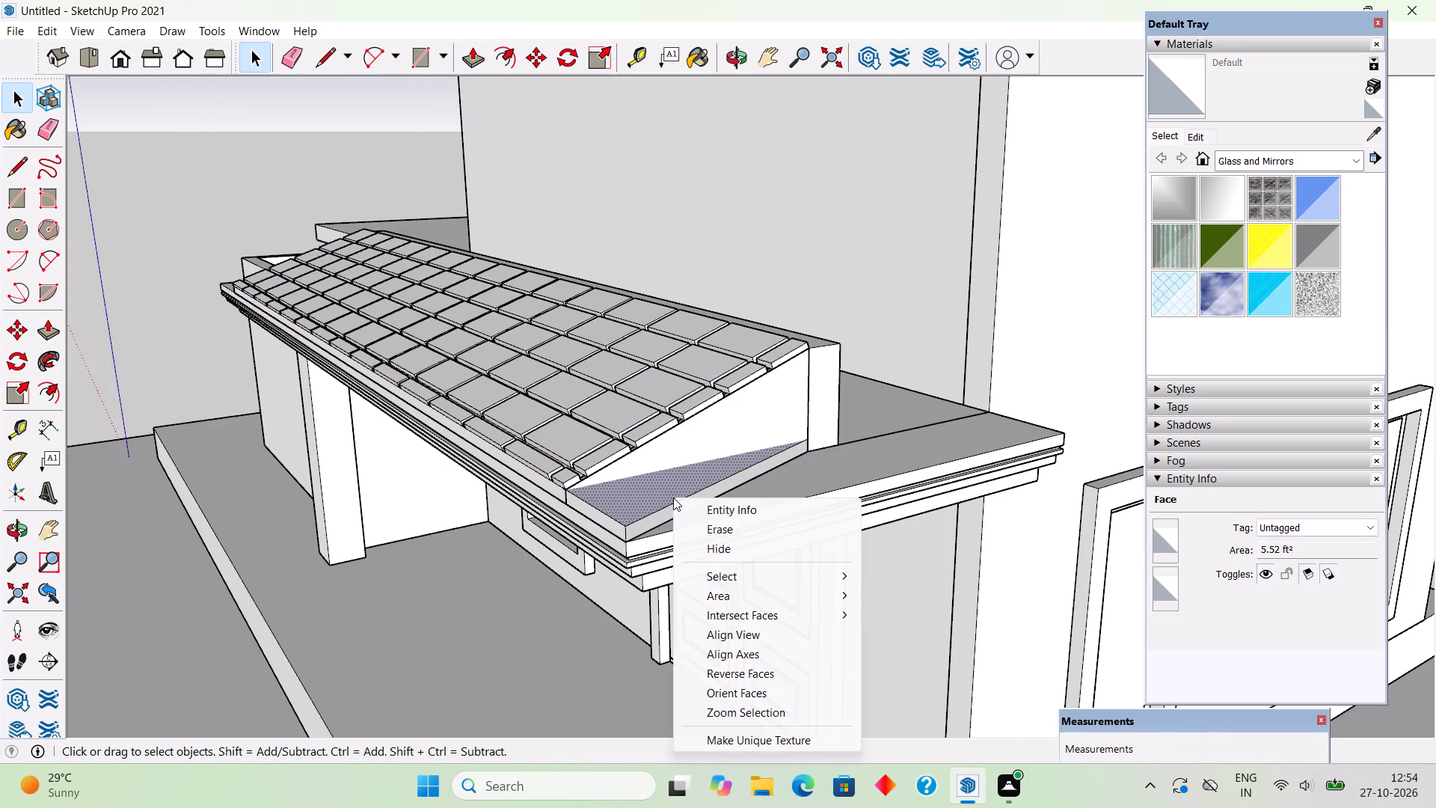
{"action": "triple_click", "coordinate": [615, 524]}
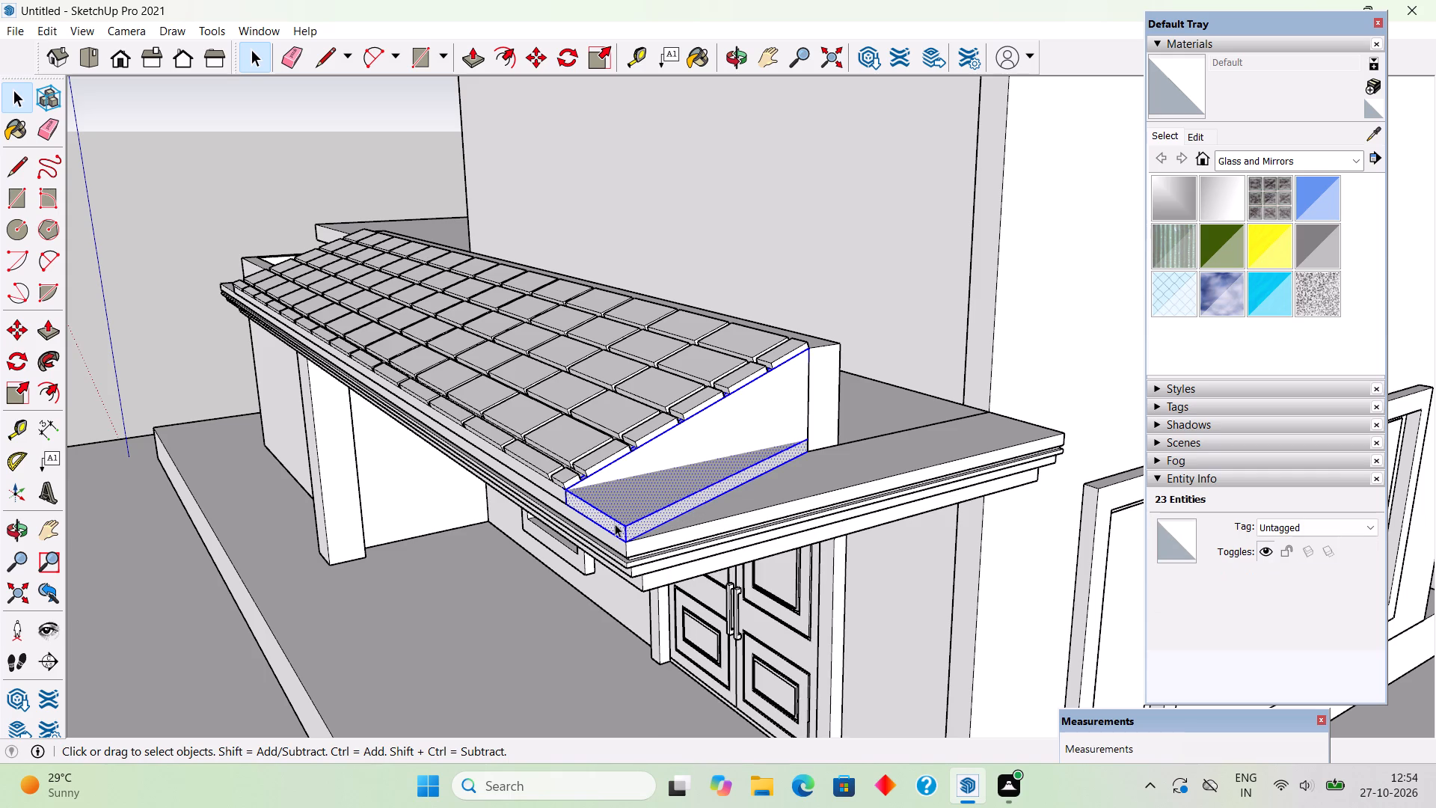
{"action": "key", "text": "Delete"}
Unhide the short gridded roof section around the corner from the long porch roof.
{"action": "left_click", "coordinate": [693, 456]}
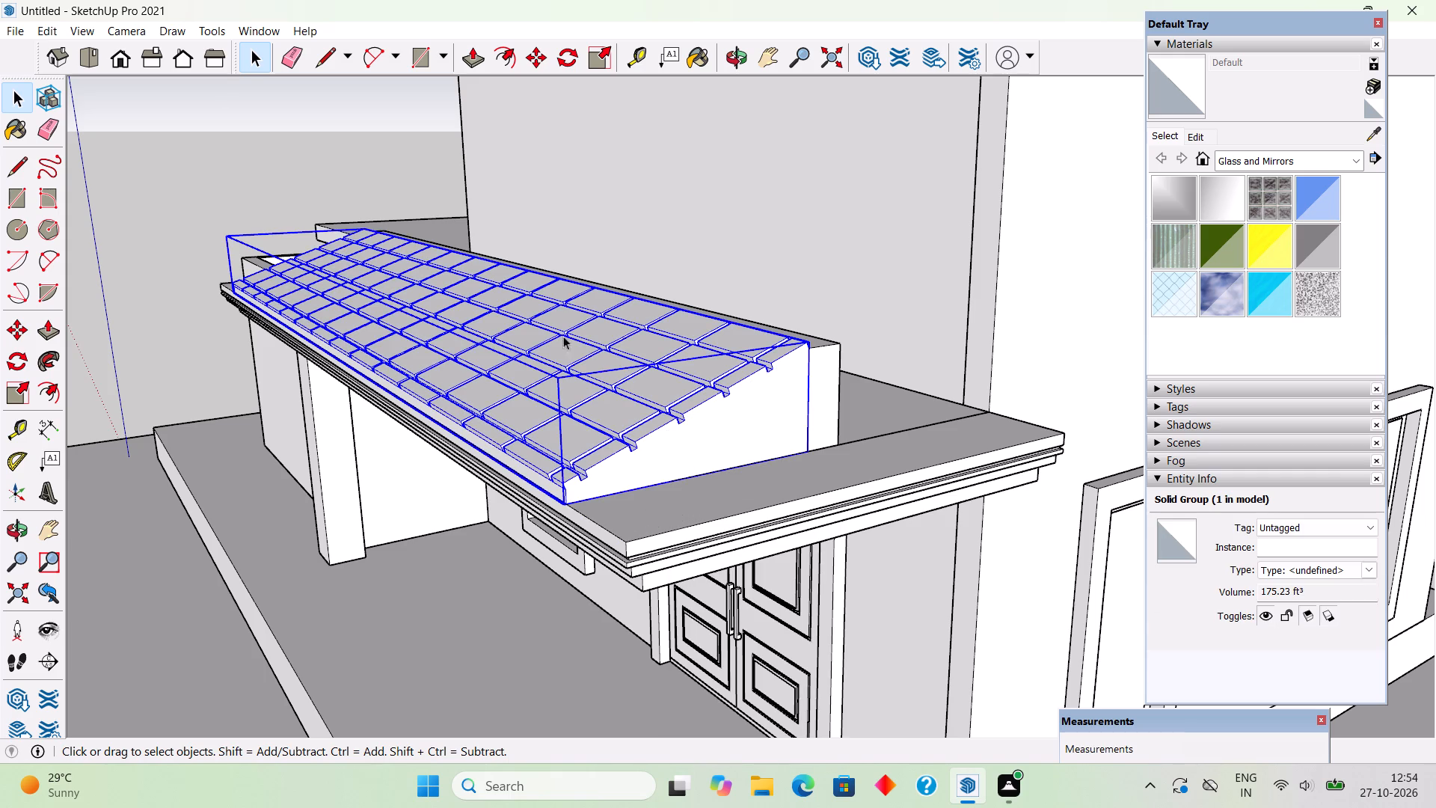
{"action": "left_click", "coordinate": [49, 28]}
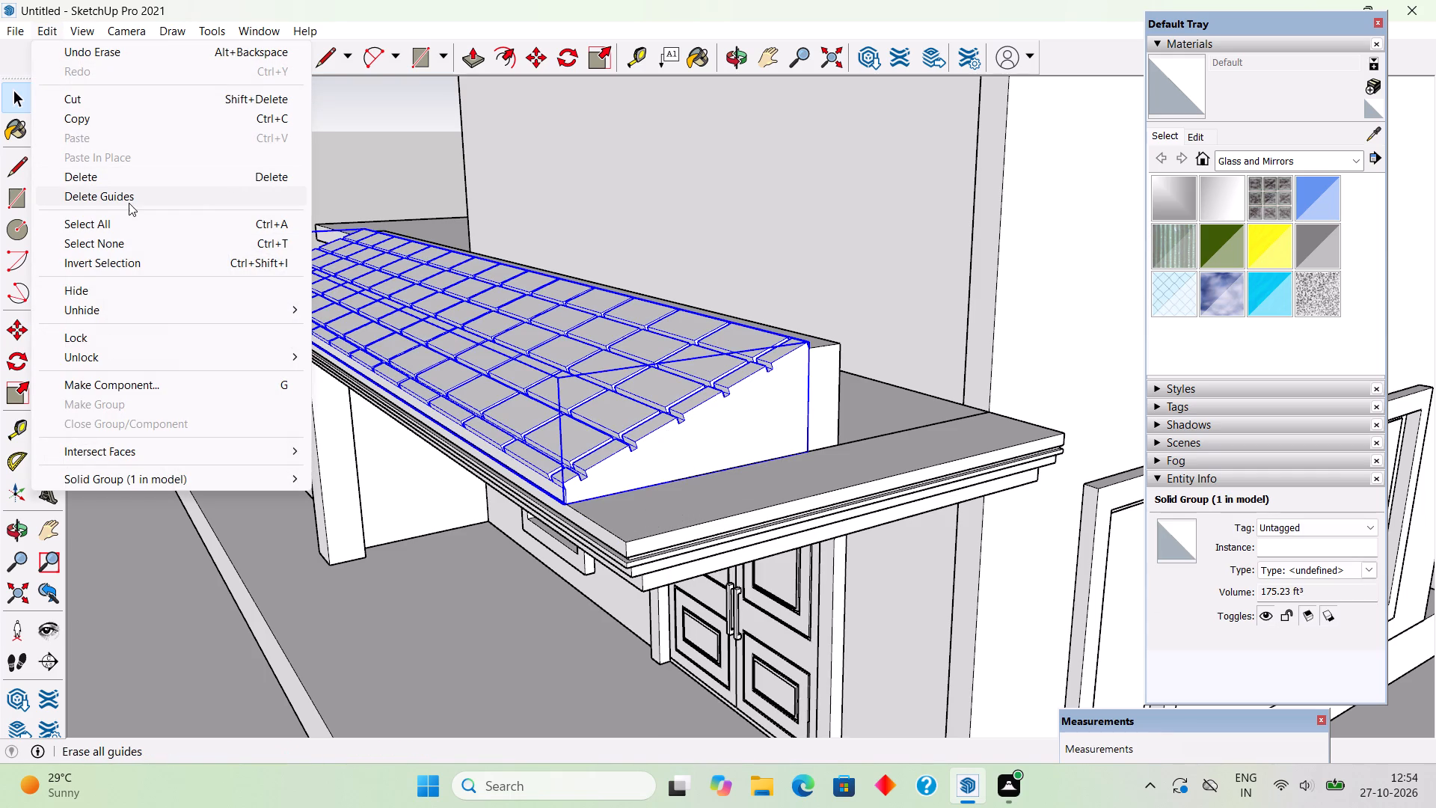
{"action": "left_click", "coordinate": [208, 316]}
{"action": "left_click", "coordinate": [394, 120]}
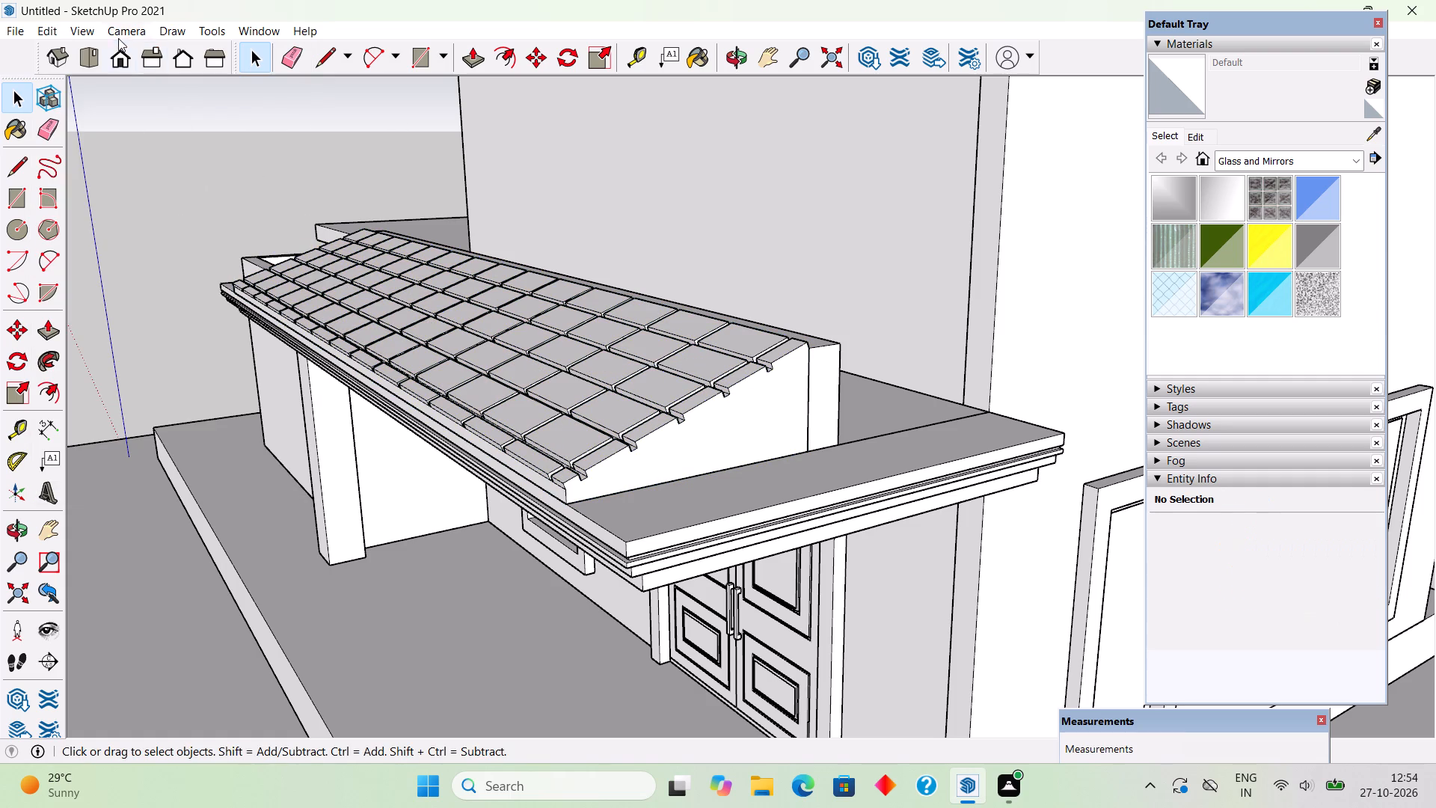
{"action": "left_click", "coordinate": [47, 38]}
{"action": "left_click", "coordinate": [157, 301]}
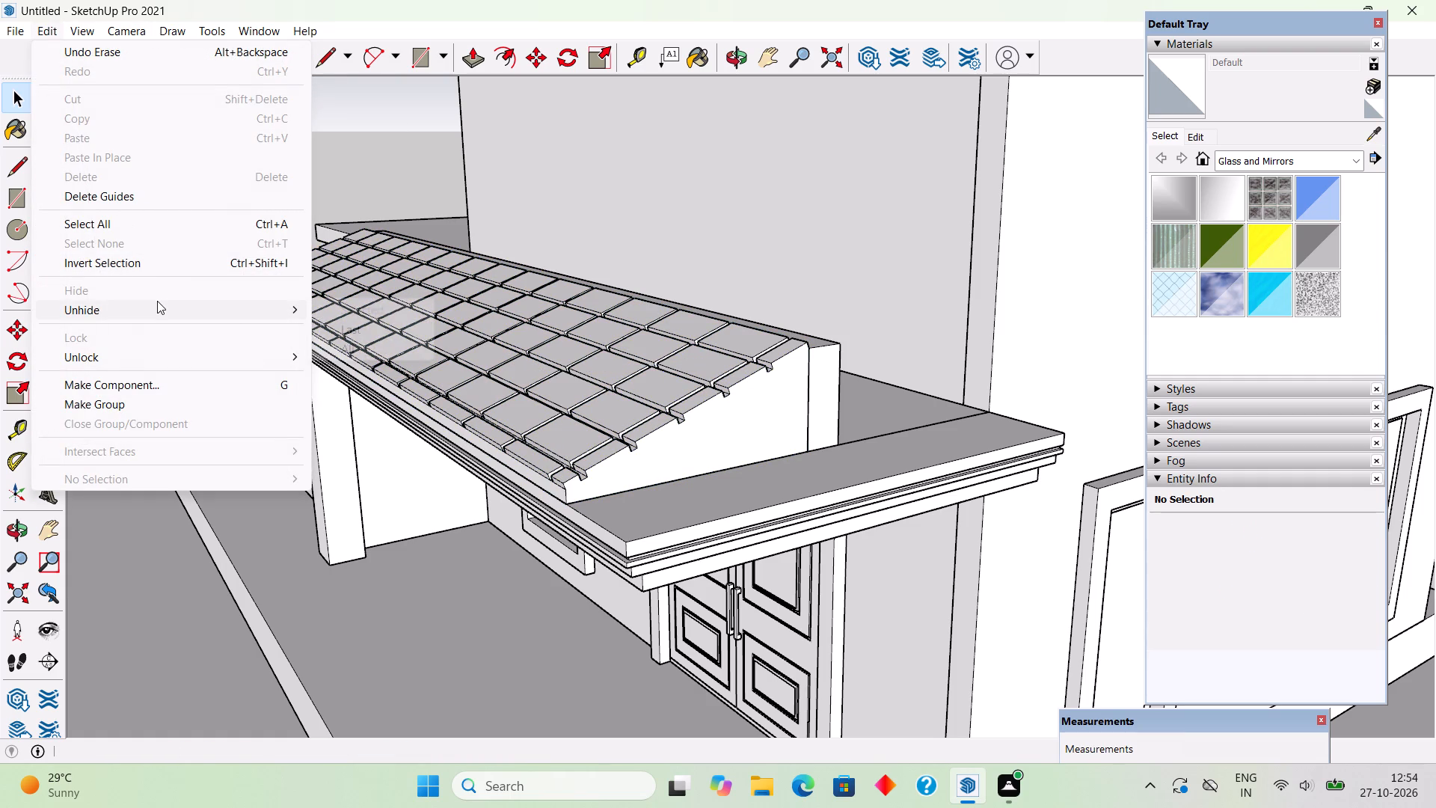
{"action": "left_click", "coordinate": [349, 340]}
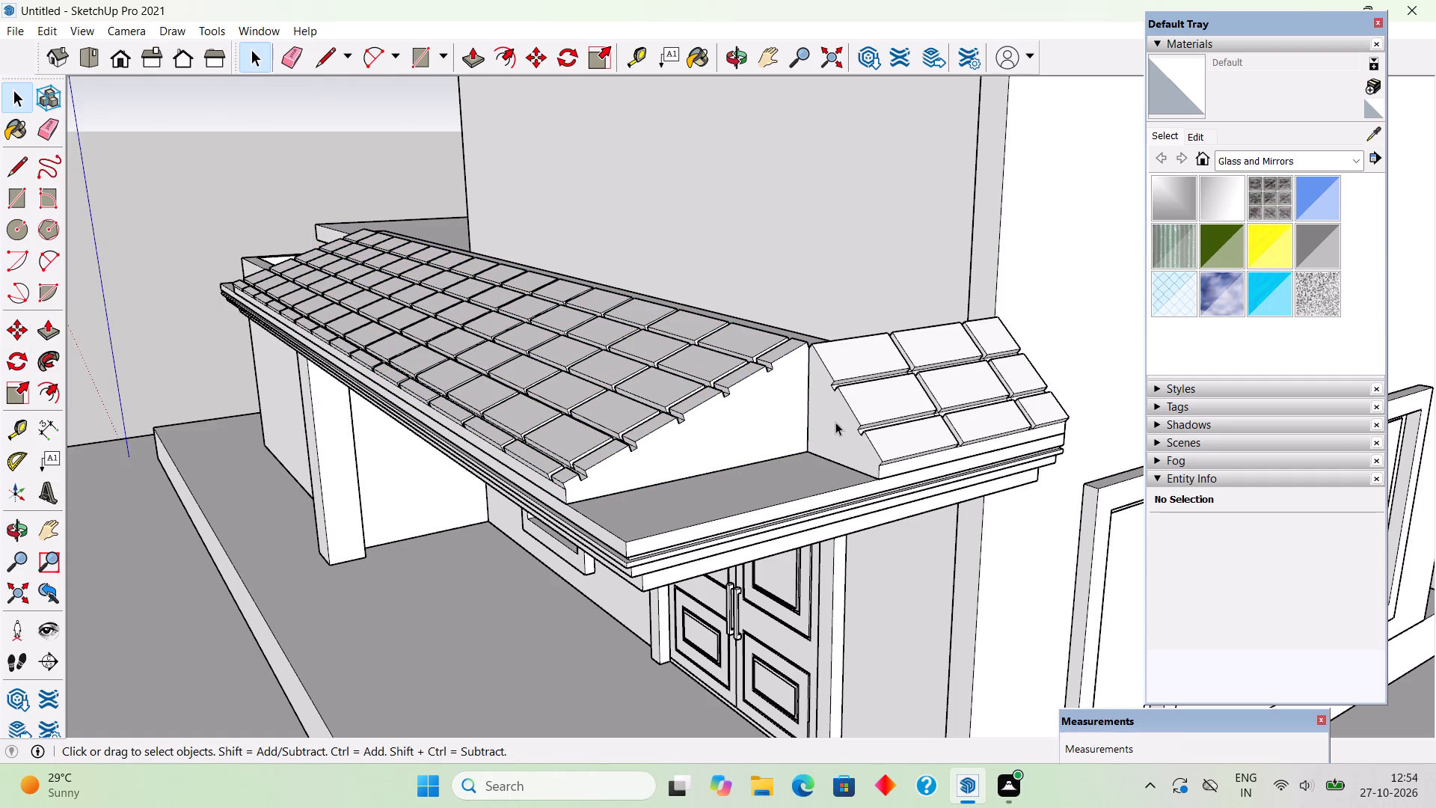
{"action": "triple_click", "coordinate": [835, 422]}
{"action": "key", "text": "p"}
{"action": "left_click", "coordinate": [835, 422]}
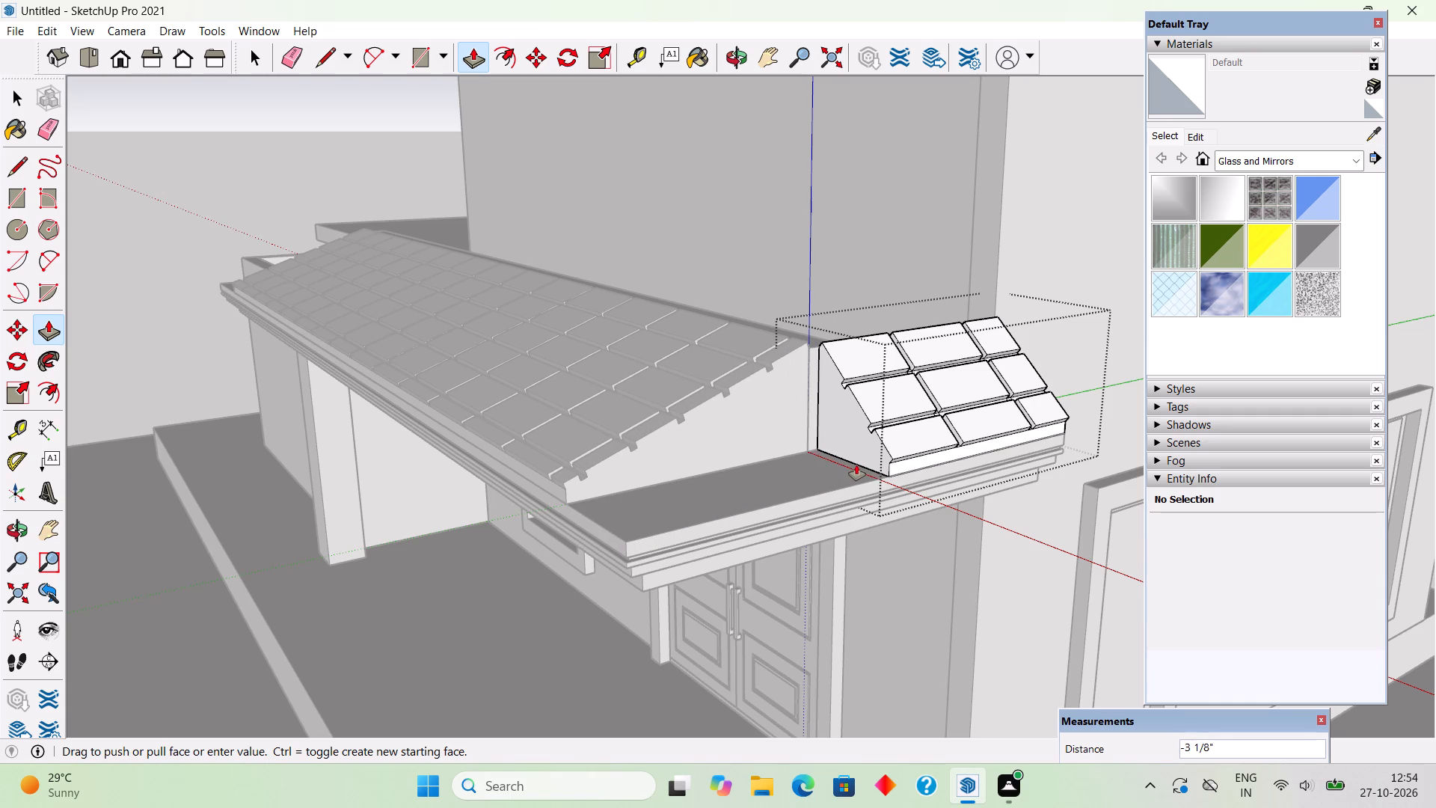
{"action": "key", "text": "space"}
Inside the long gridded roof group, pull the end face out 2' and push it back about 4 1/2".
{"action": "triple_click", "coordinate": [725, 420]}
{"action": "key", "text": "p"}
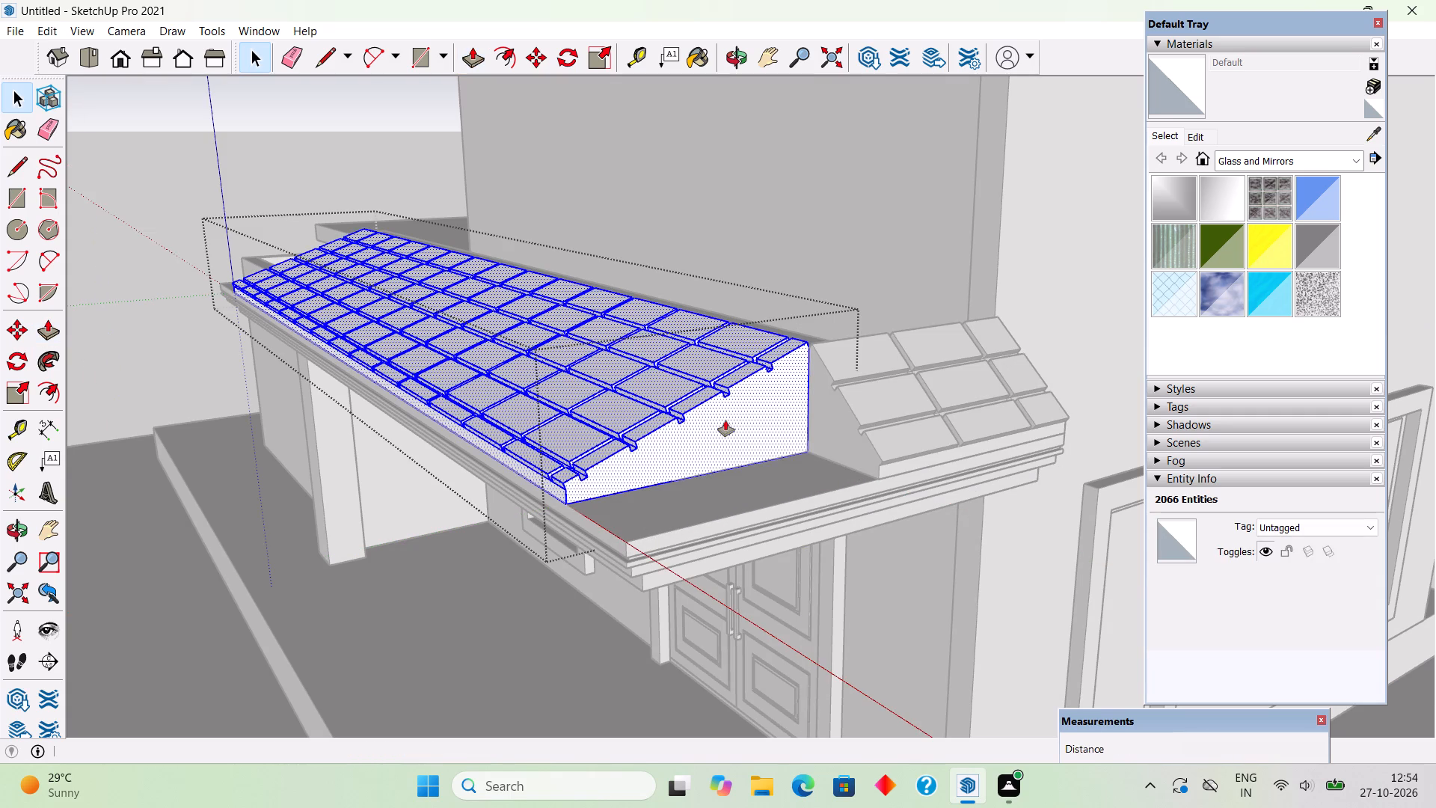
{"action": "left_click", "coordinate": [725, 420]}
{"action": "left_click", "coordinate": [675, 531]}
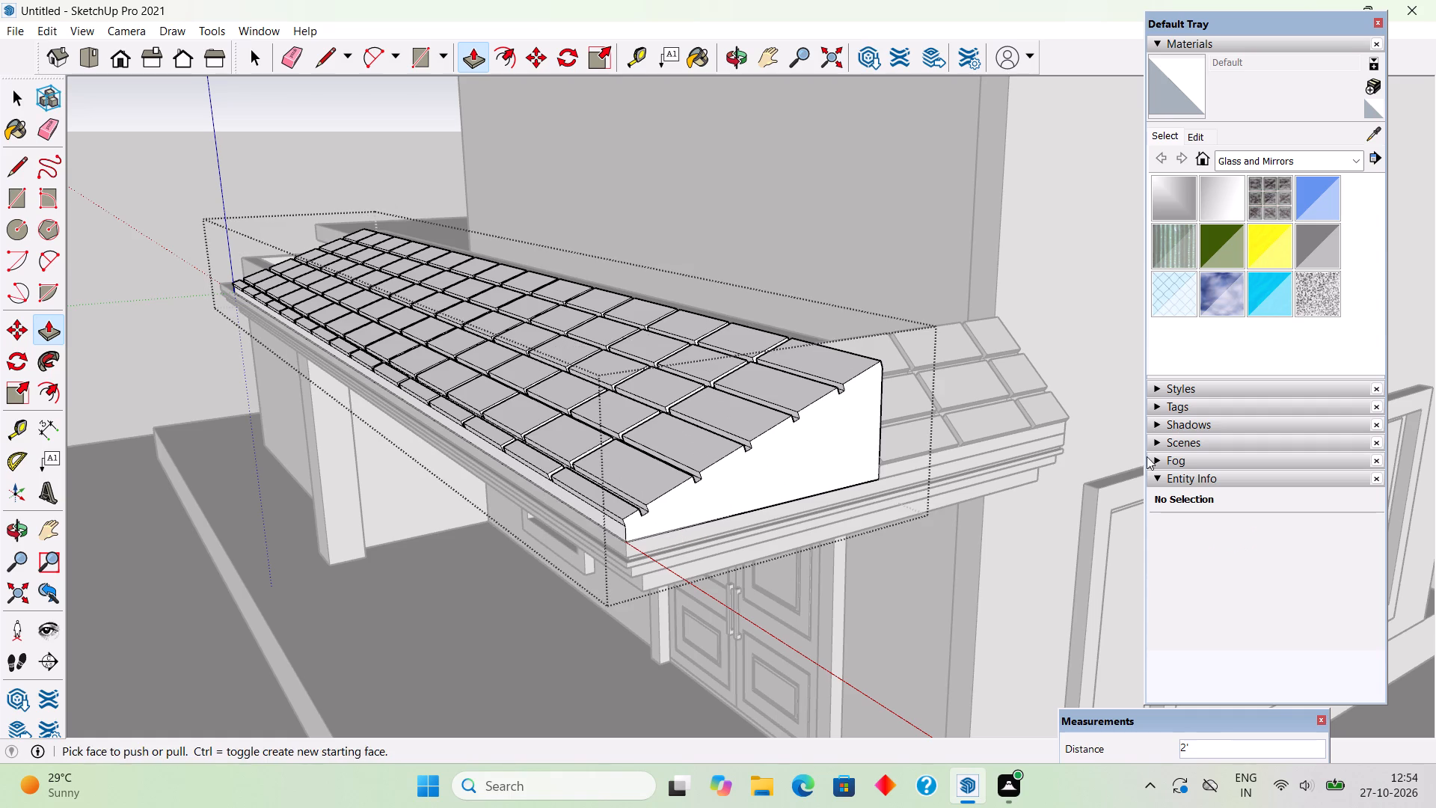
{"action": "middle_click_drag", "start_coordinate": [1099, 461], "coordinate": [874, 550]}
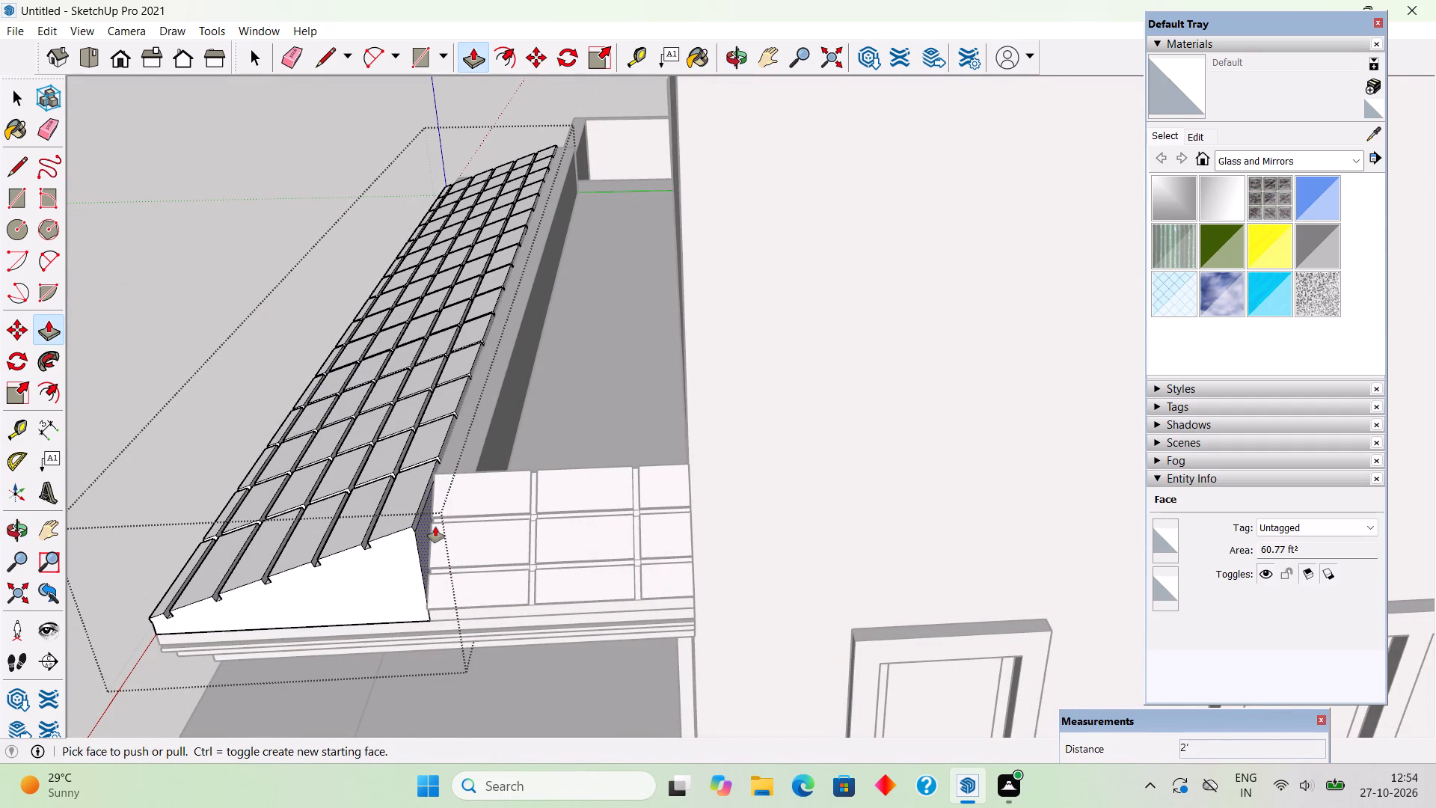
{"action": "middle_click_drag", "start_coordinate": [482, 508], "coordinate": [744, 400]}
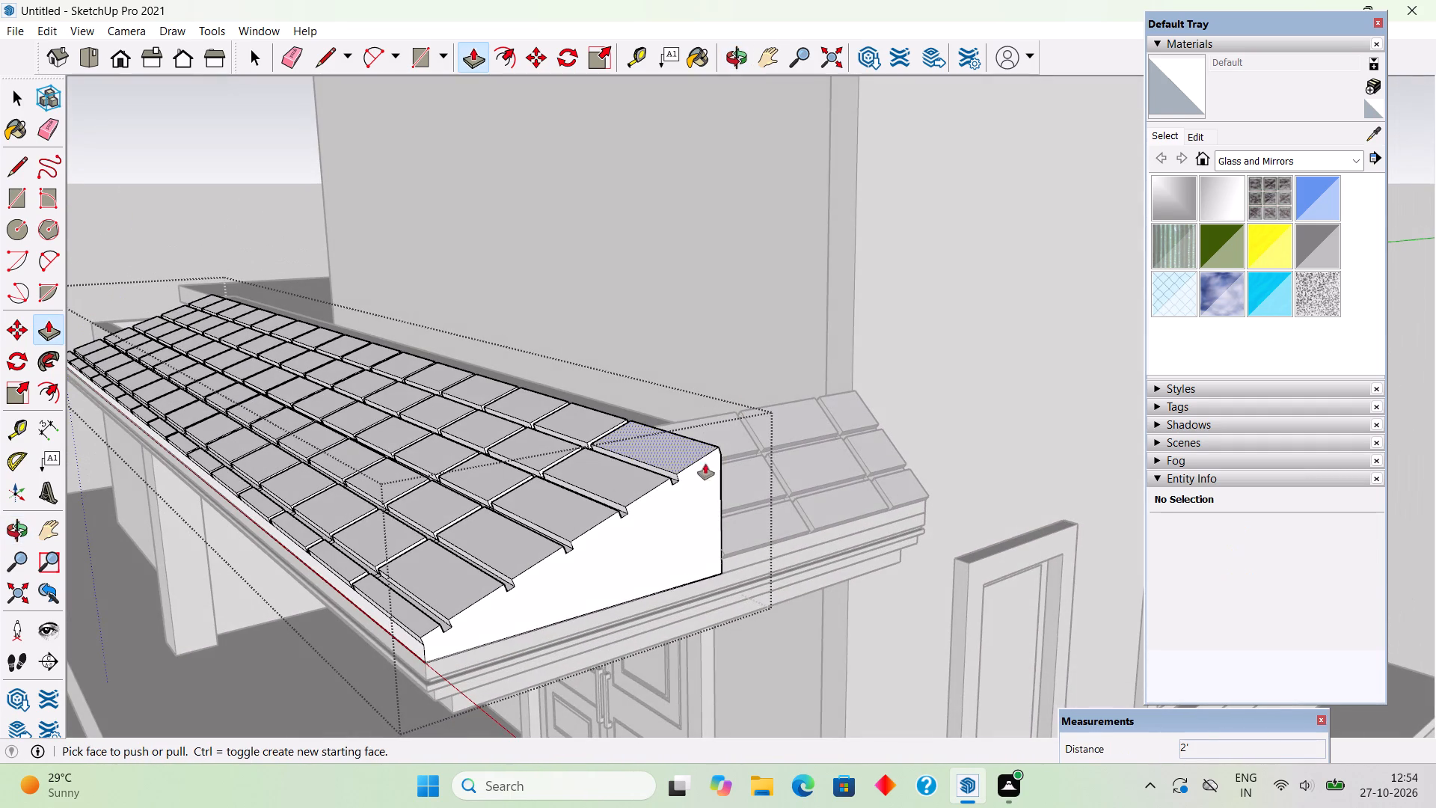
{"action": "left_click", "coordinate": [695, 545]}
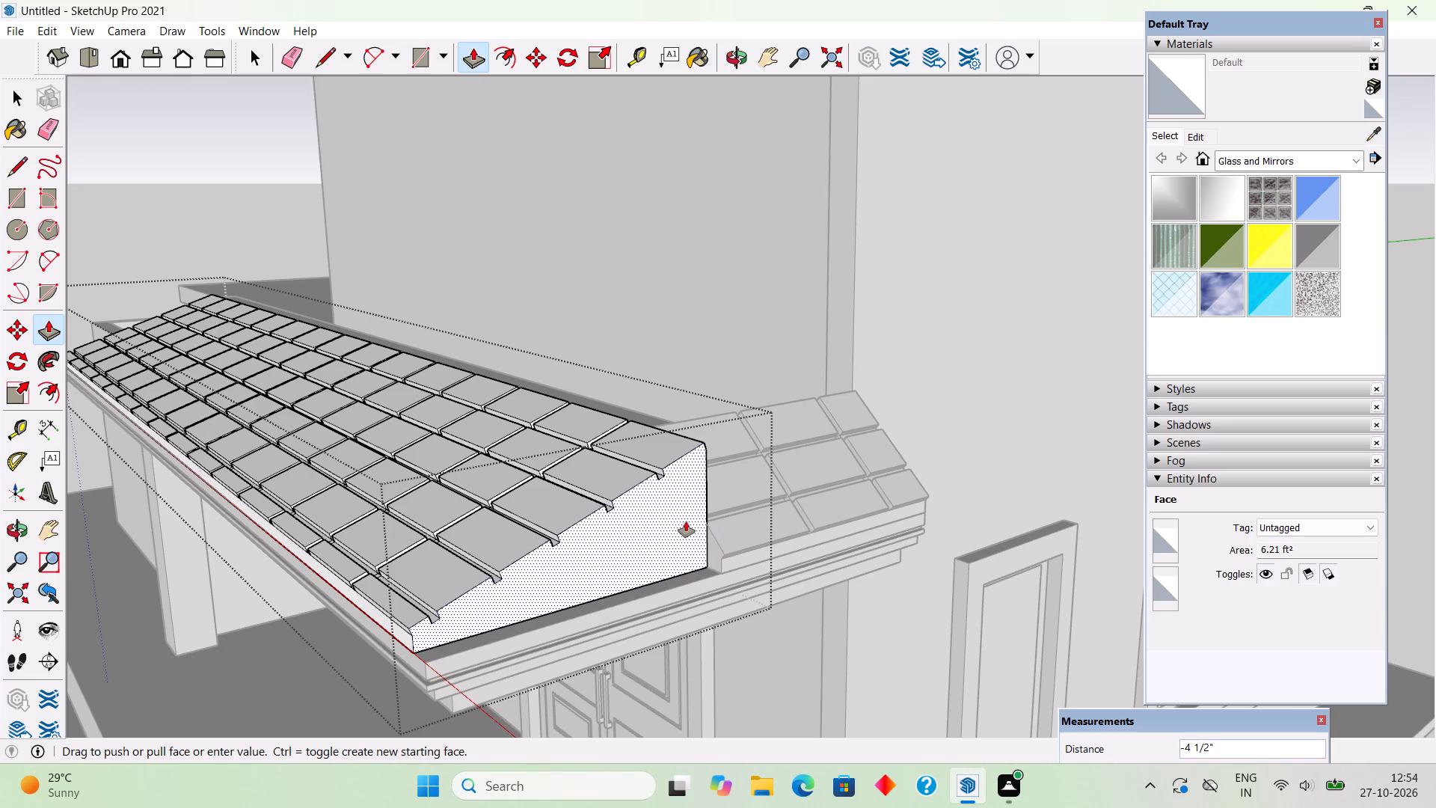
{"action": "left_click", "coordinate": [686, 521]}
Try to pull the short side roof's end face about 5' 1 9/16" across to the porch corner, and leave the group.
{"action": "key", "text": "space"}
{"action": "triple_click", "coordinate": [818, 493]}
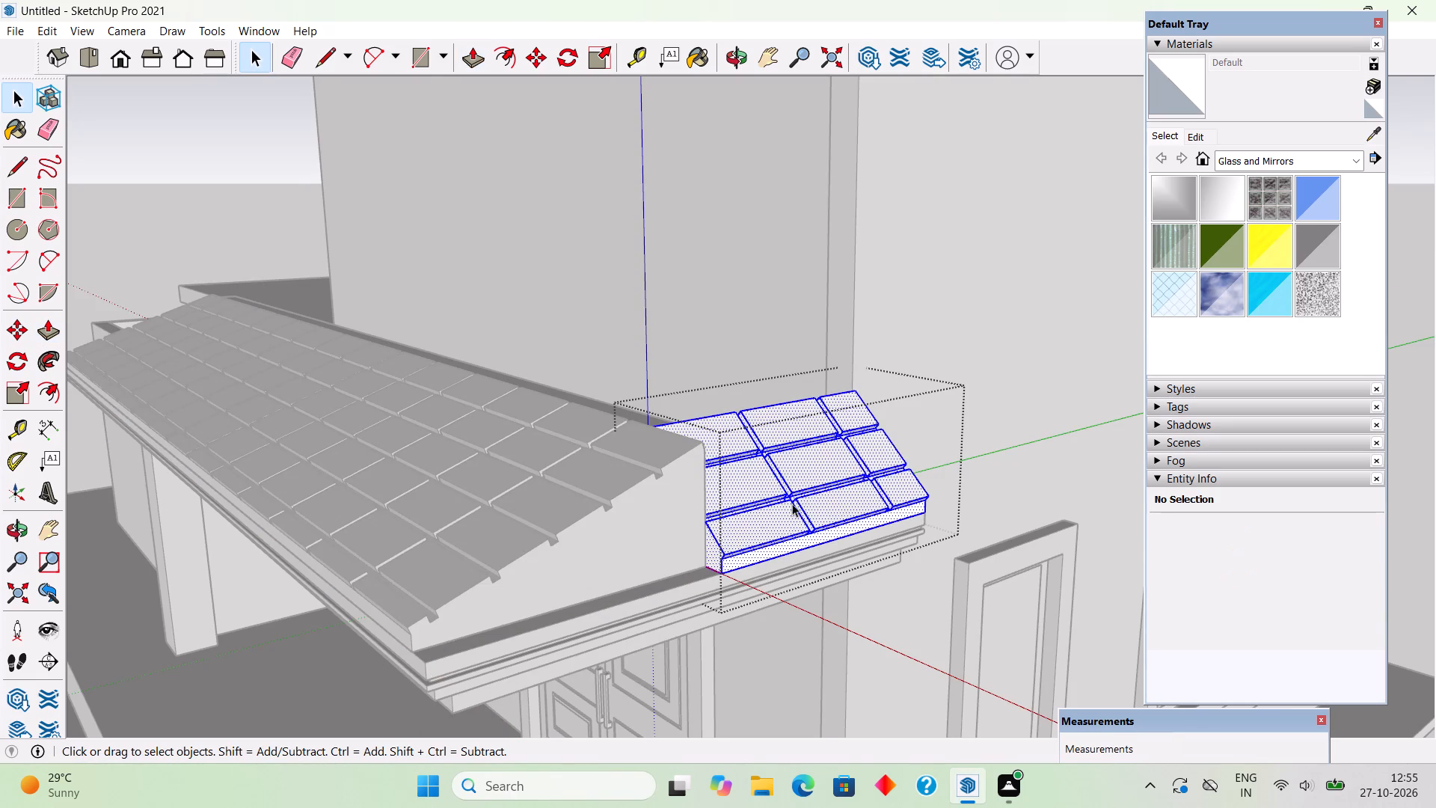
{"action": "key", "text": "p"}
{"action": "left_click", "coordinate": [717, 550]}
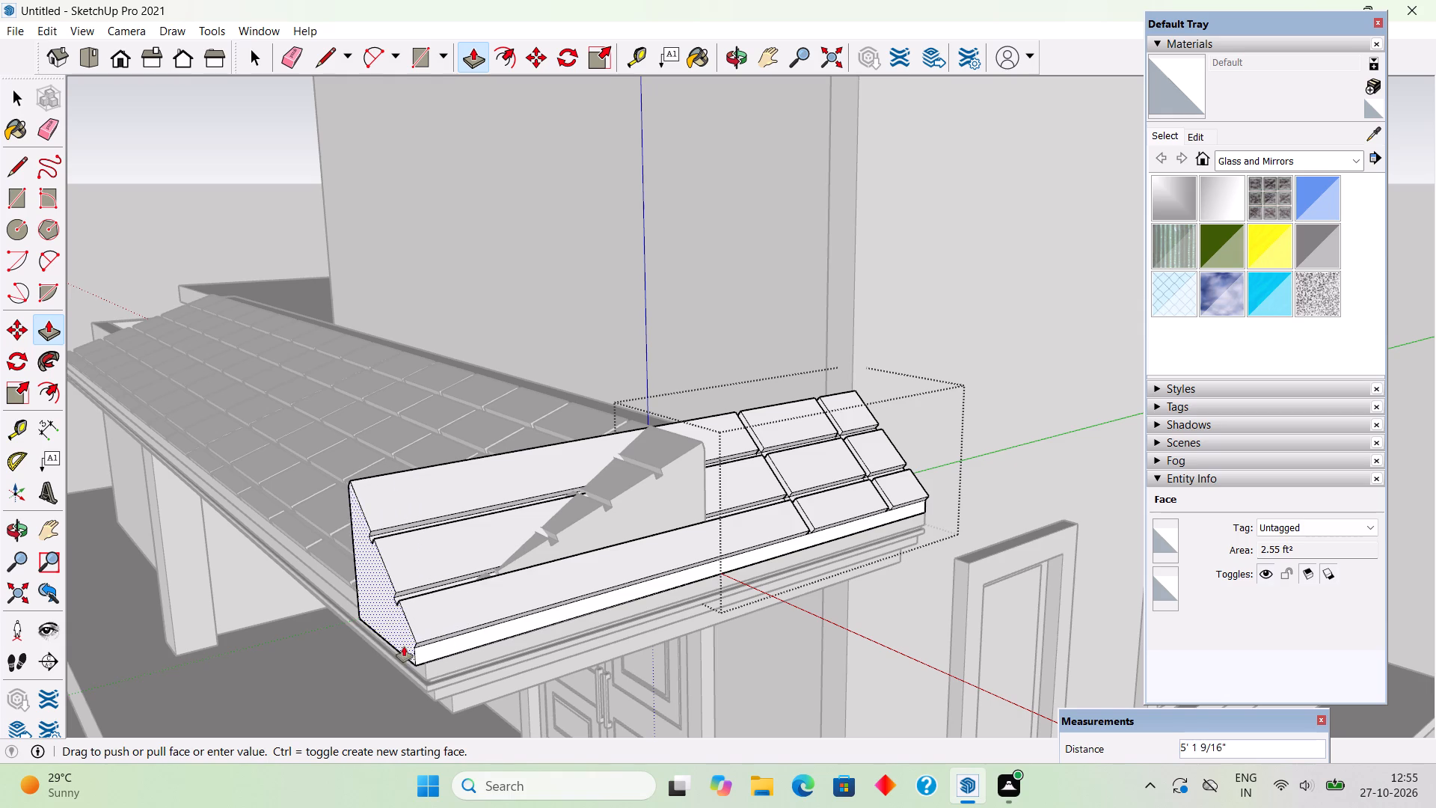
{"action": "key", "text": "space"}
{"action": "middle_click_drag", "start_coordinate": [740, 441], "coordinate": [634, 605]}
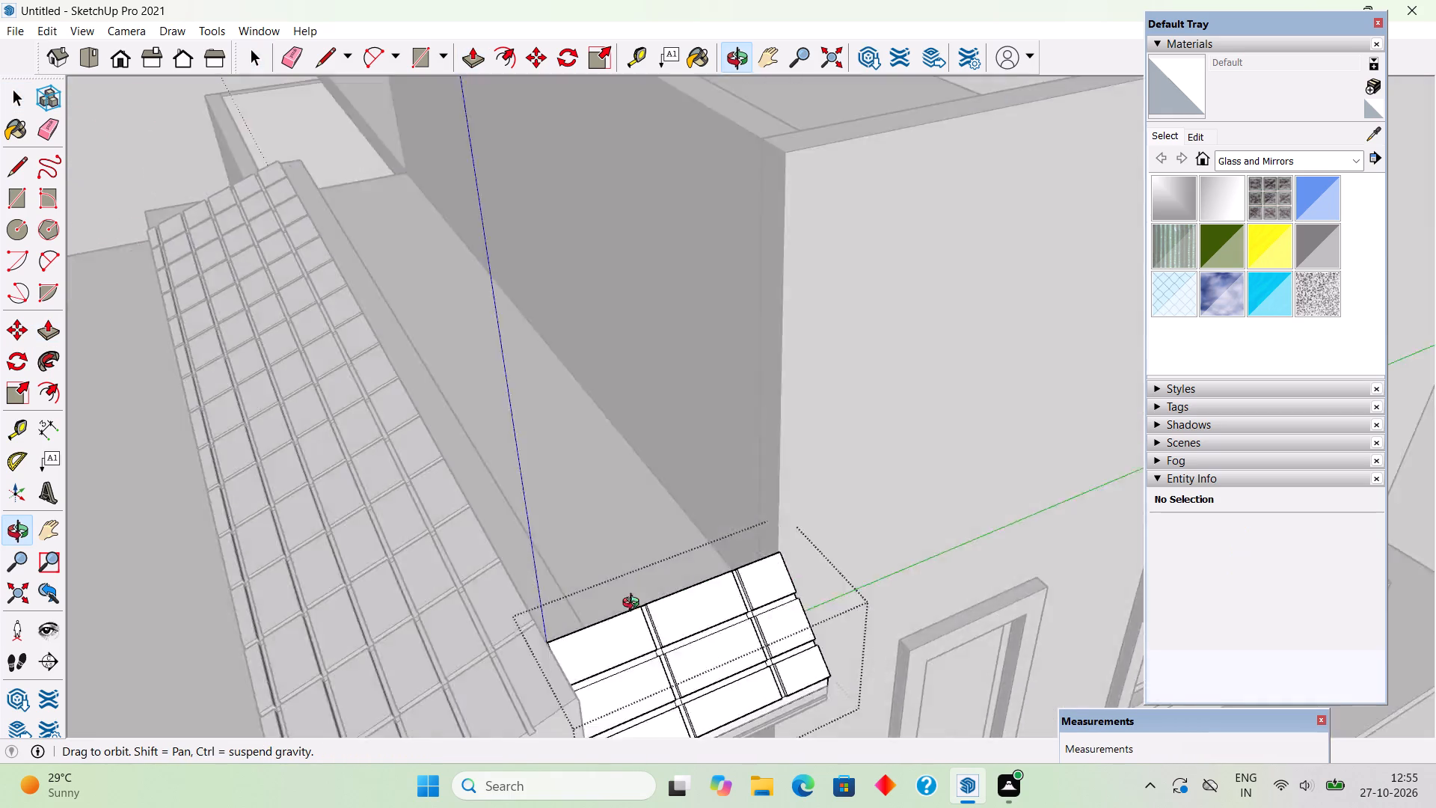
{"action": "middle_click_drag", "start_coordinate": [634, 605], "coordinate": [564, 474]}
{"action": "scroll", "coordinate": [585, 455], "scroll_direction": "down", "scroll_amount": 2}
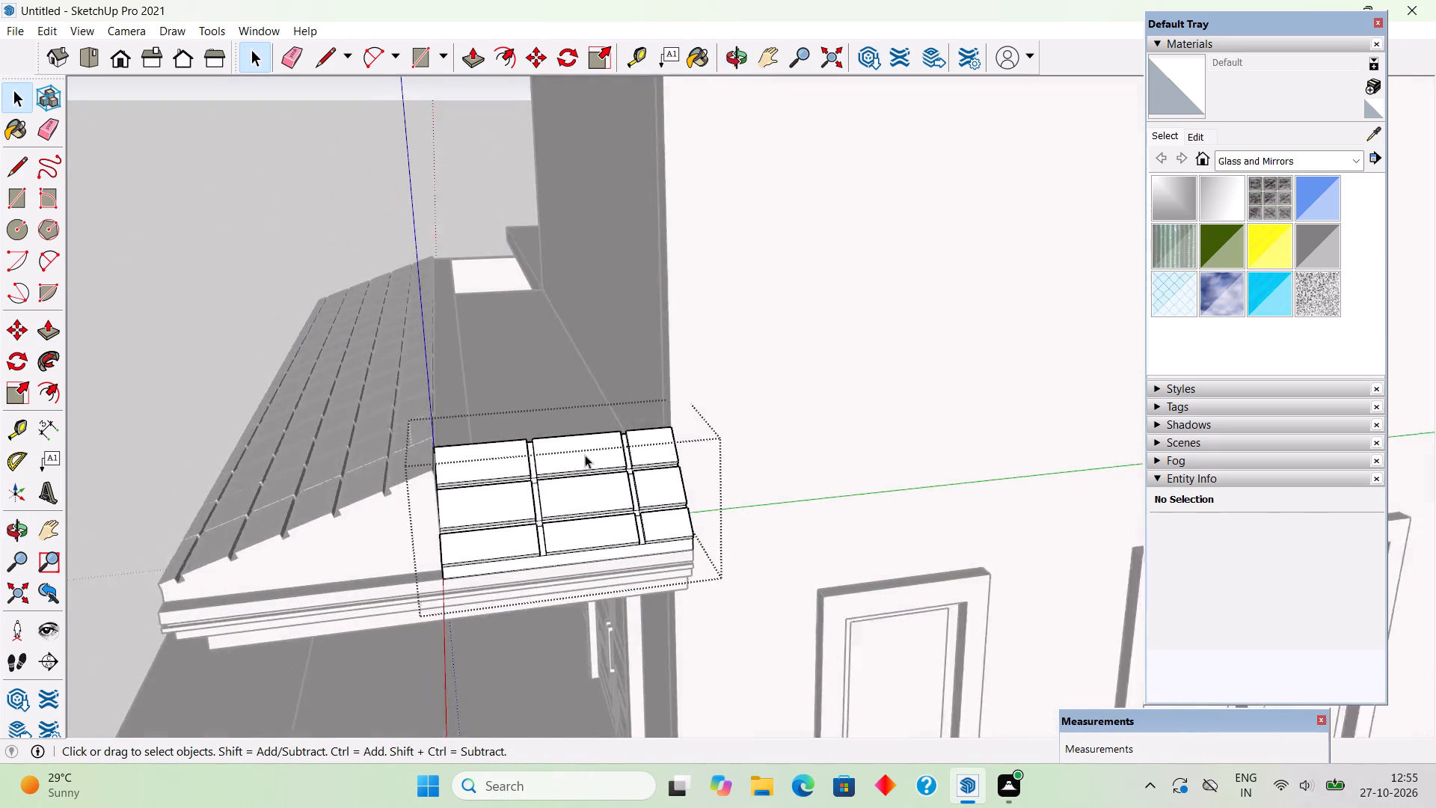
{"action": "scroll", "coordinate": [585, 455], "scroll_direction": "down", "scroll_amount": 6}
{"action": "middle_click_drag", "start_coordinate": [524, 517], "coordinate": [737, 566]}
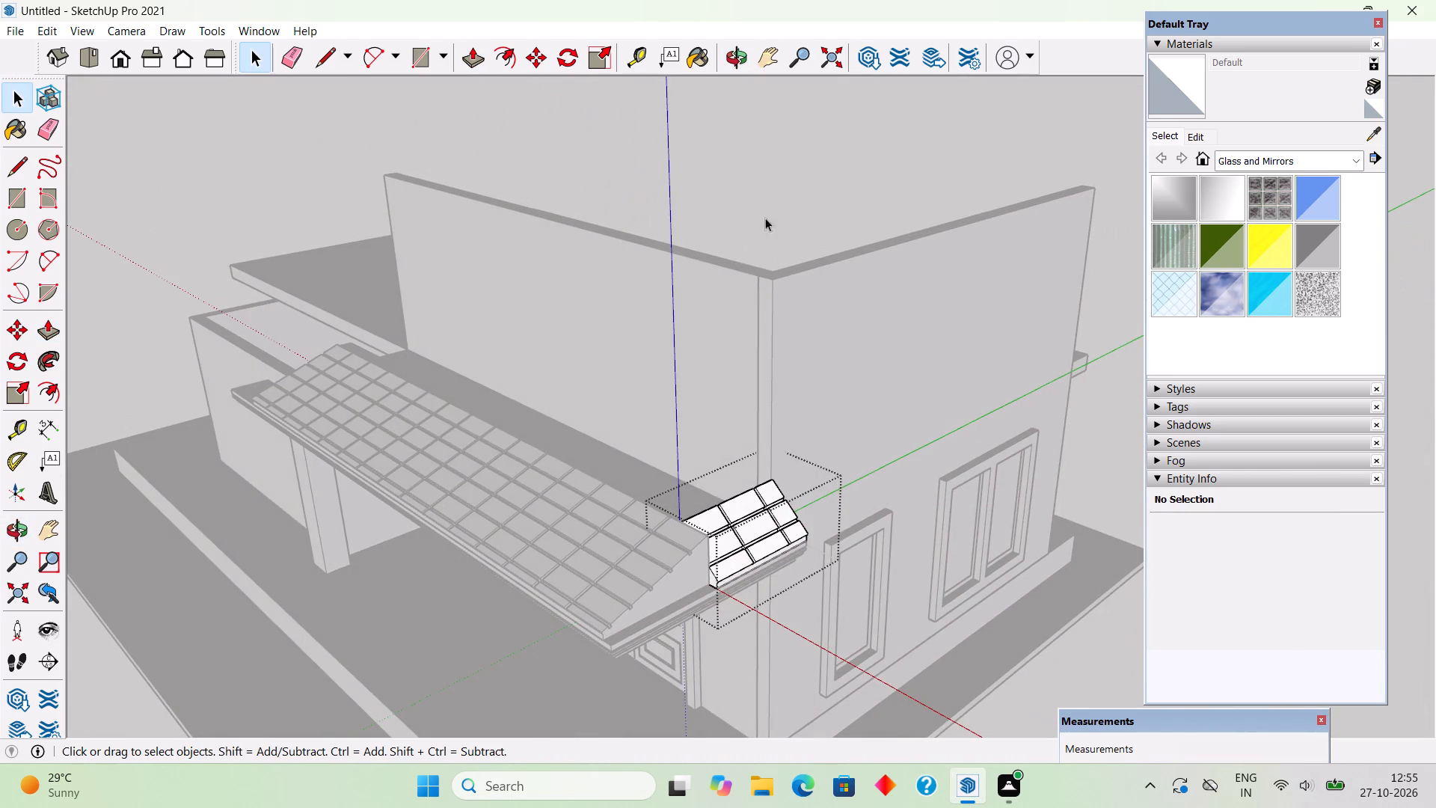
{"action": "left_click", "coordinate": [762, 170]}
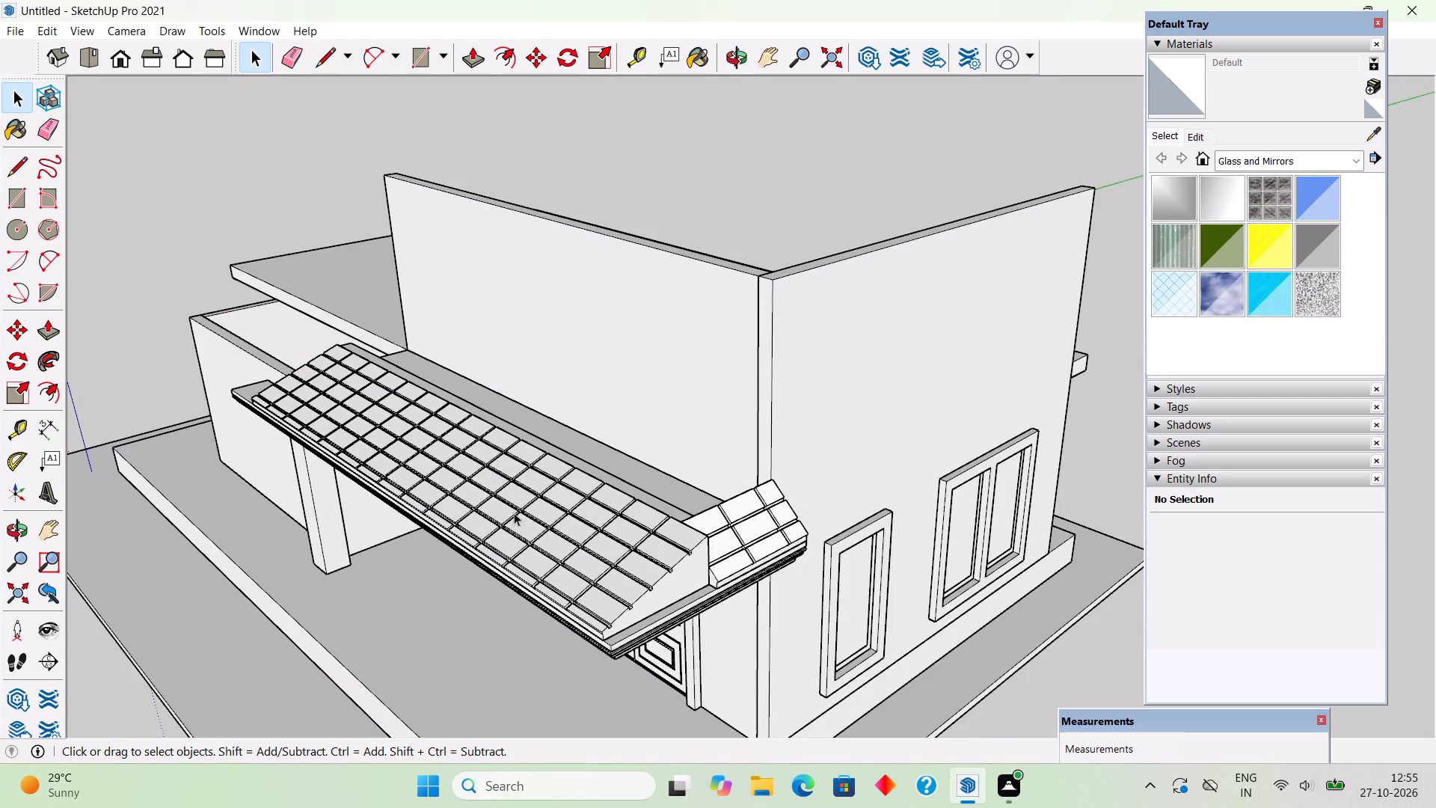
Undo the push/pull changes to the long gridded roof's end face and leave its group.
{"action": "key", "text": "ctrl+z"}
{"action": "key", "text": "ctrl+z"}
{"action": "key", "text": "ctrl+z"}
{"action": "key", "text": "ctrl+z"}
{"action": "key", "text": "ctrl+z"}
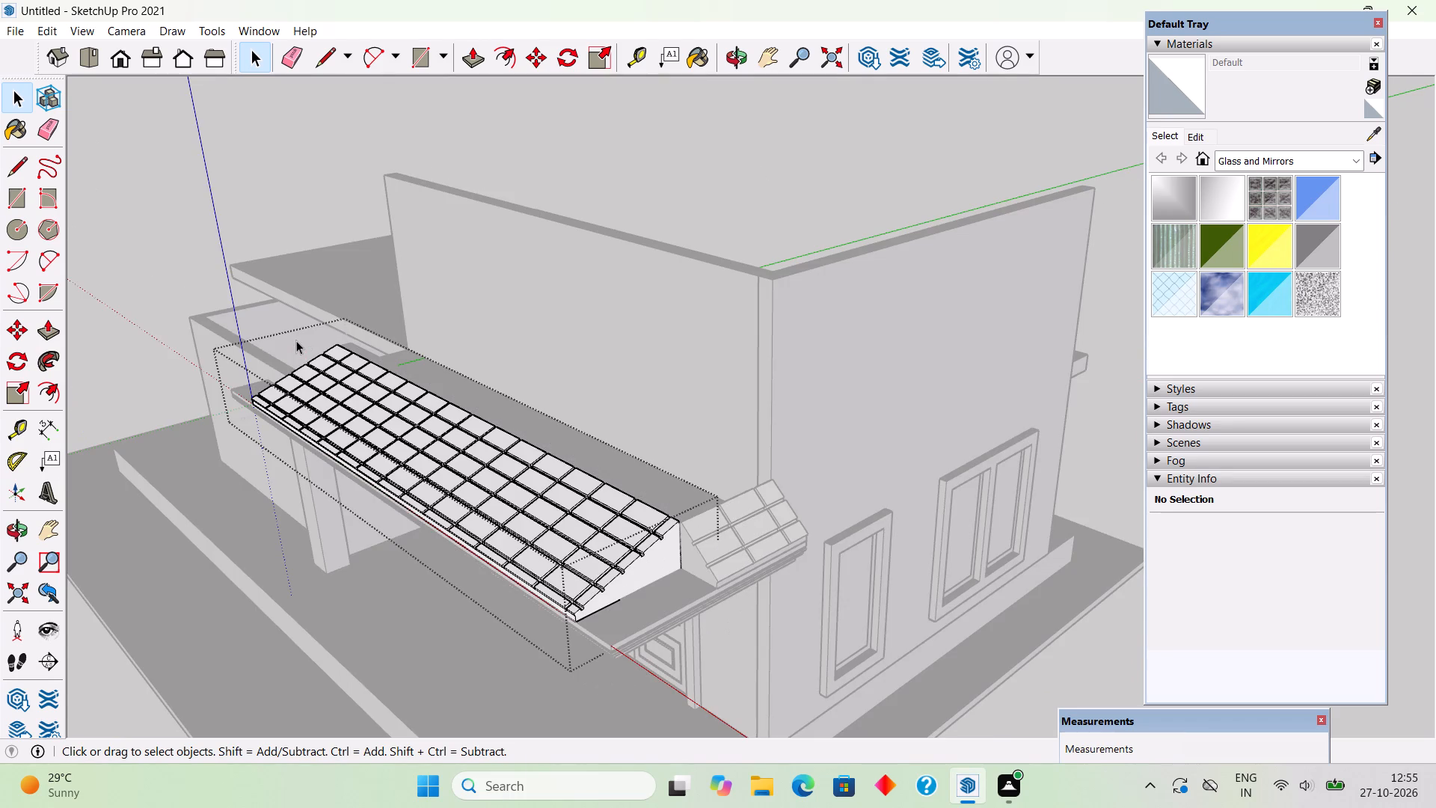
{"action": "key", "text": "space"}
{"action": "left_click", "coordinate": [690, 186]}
Draw a 2' by 5' rectangle on the bare corner ledge between the long roof's end and the short side roof.
{"action": "scroll", "coordinate": [695, 552], "scroll_direction": "up", "scroll_amount": 7}
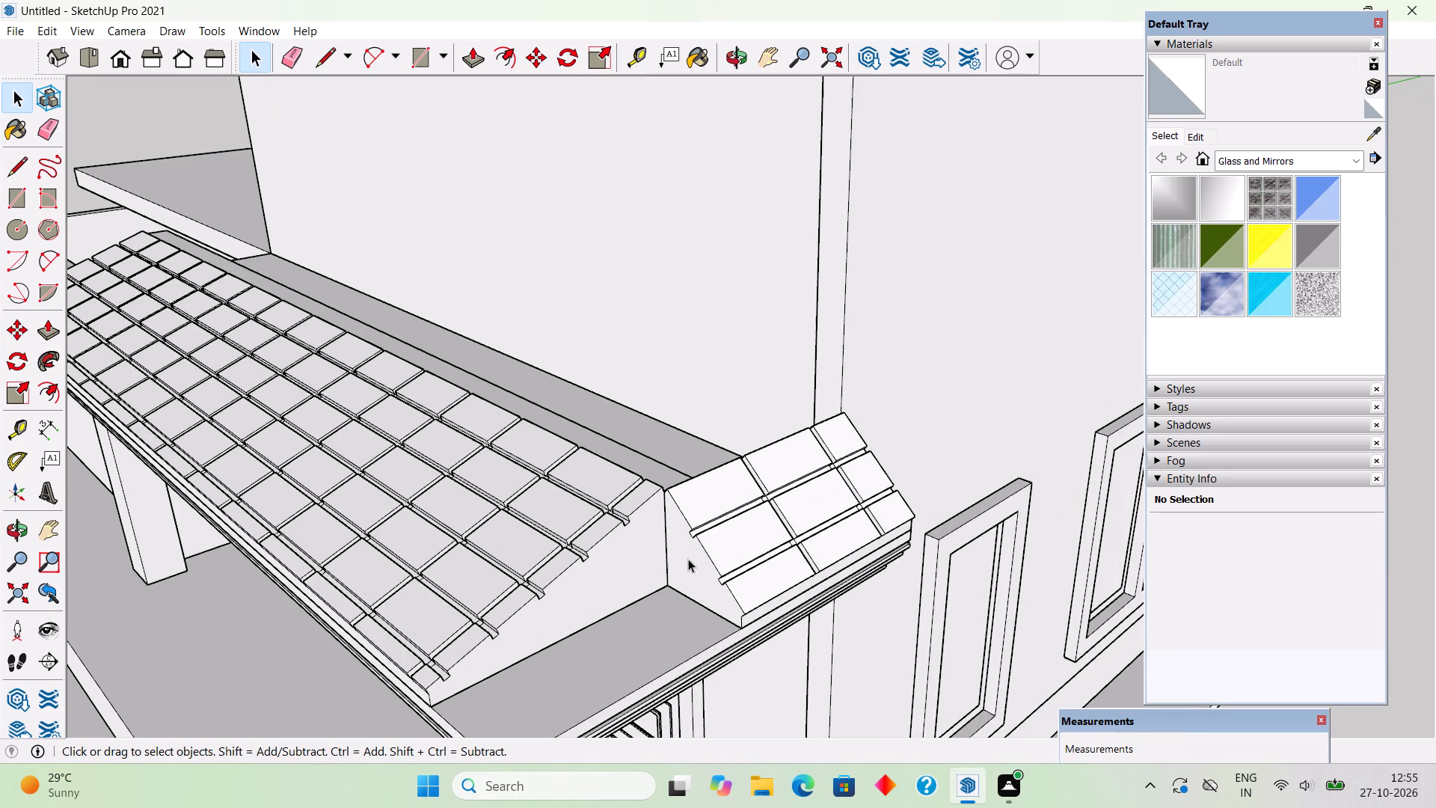
{"action": "middle_click_drag", "start_coordinate": [669, 573], "coordinate": [401, 643]}
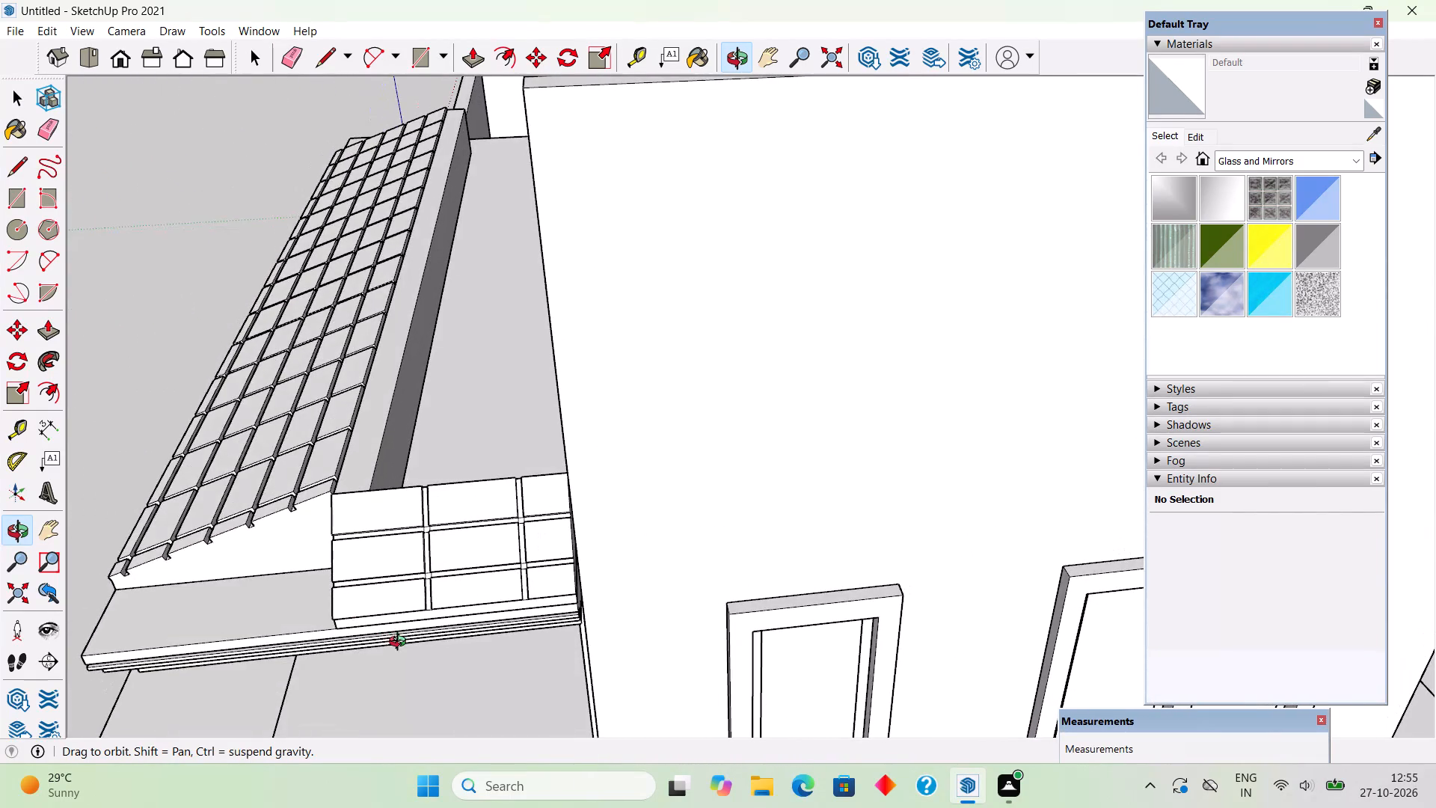
{"action": "middle_click_drag", "start_coordinate": [401, 643], "coordinate": [483, 602]}
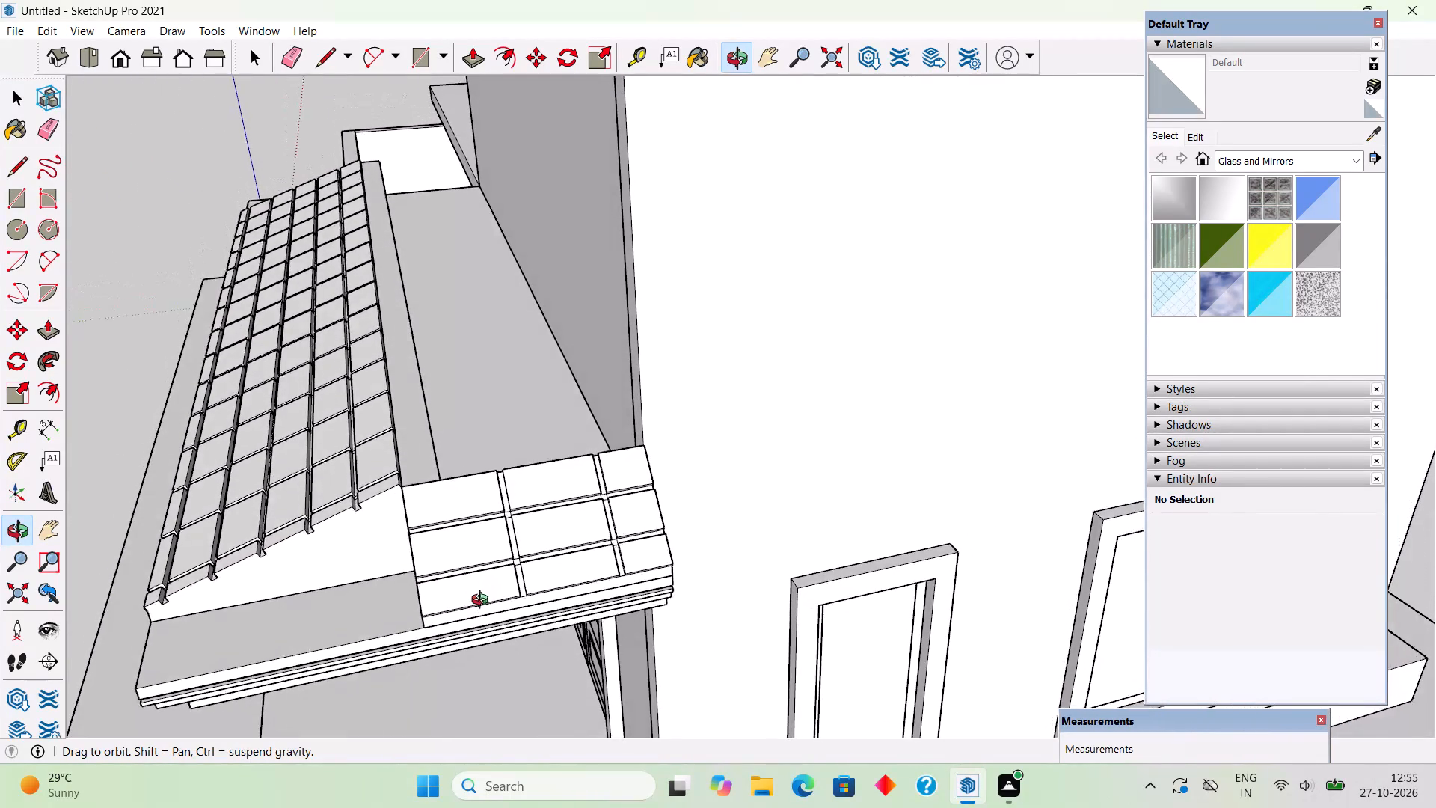
{"action": "middle_click_drag", "start_coordinate": [483, 602], "coordinate": [485, 594]}
{"action": "middle_click_drag", "start_coordinate": [220, 609], "coordinate": [257, 598]}
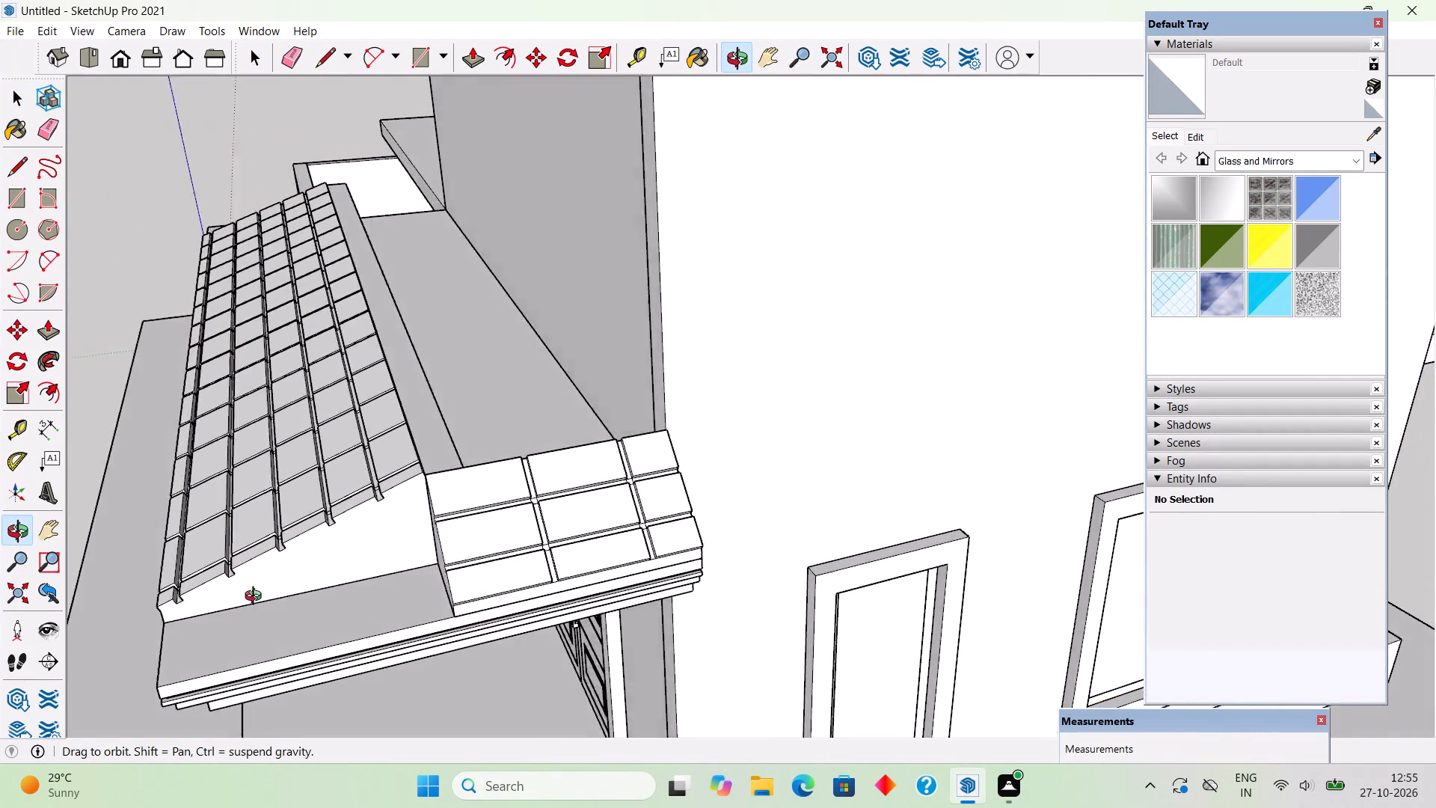
{"action": "middle_click_drag", "start_coordinate": [257, 598], "coordinate": [347, 530]}
{"action": "middle_click_drag", "start_coordinate": [393, 552], "coordinate": [394, 581]}
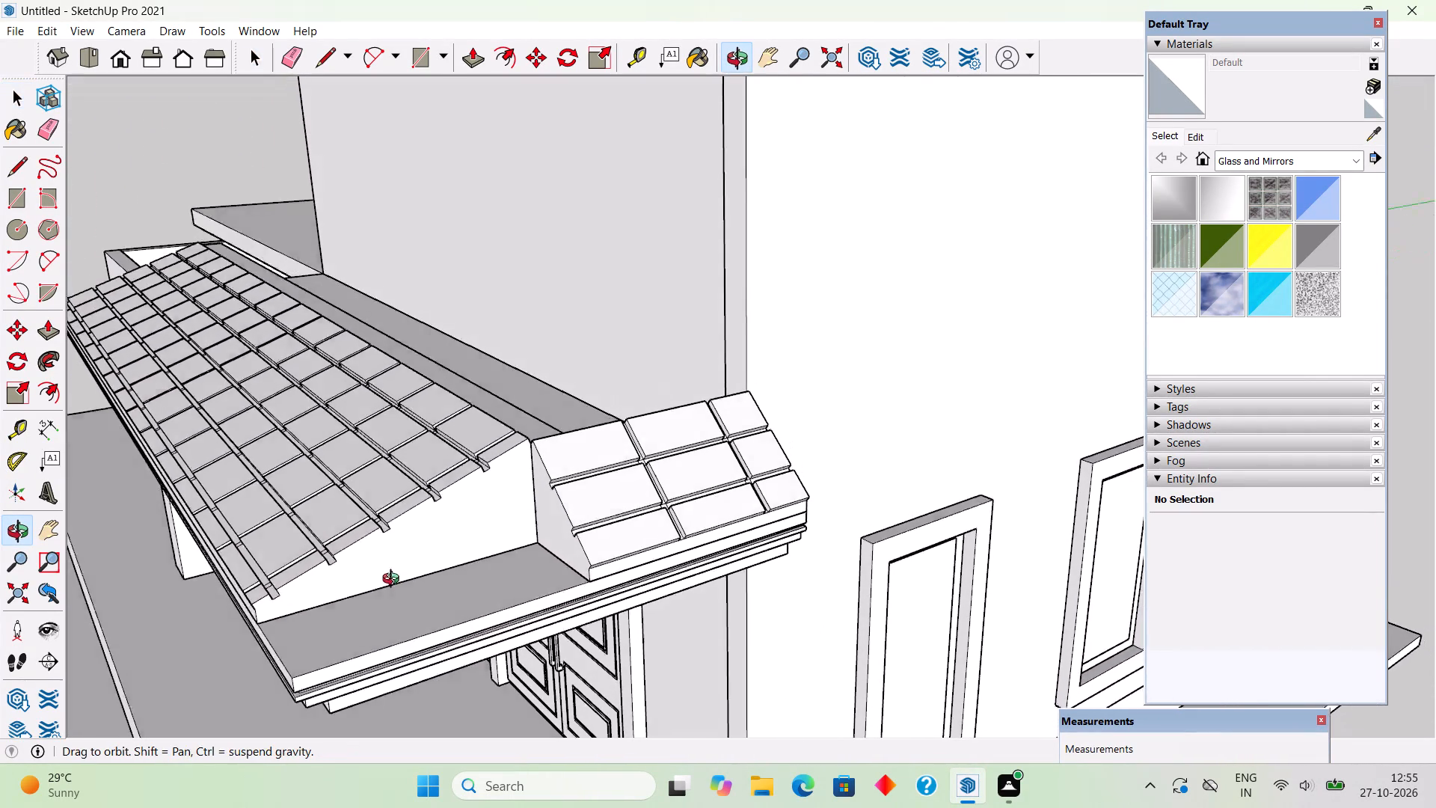
{"action": "middle_click_drag", "start_coordinate": [394, 581], "coordinate": [390, 599]}
{"action": "key", "text": "r"}
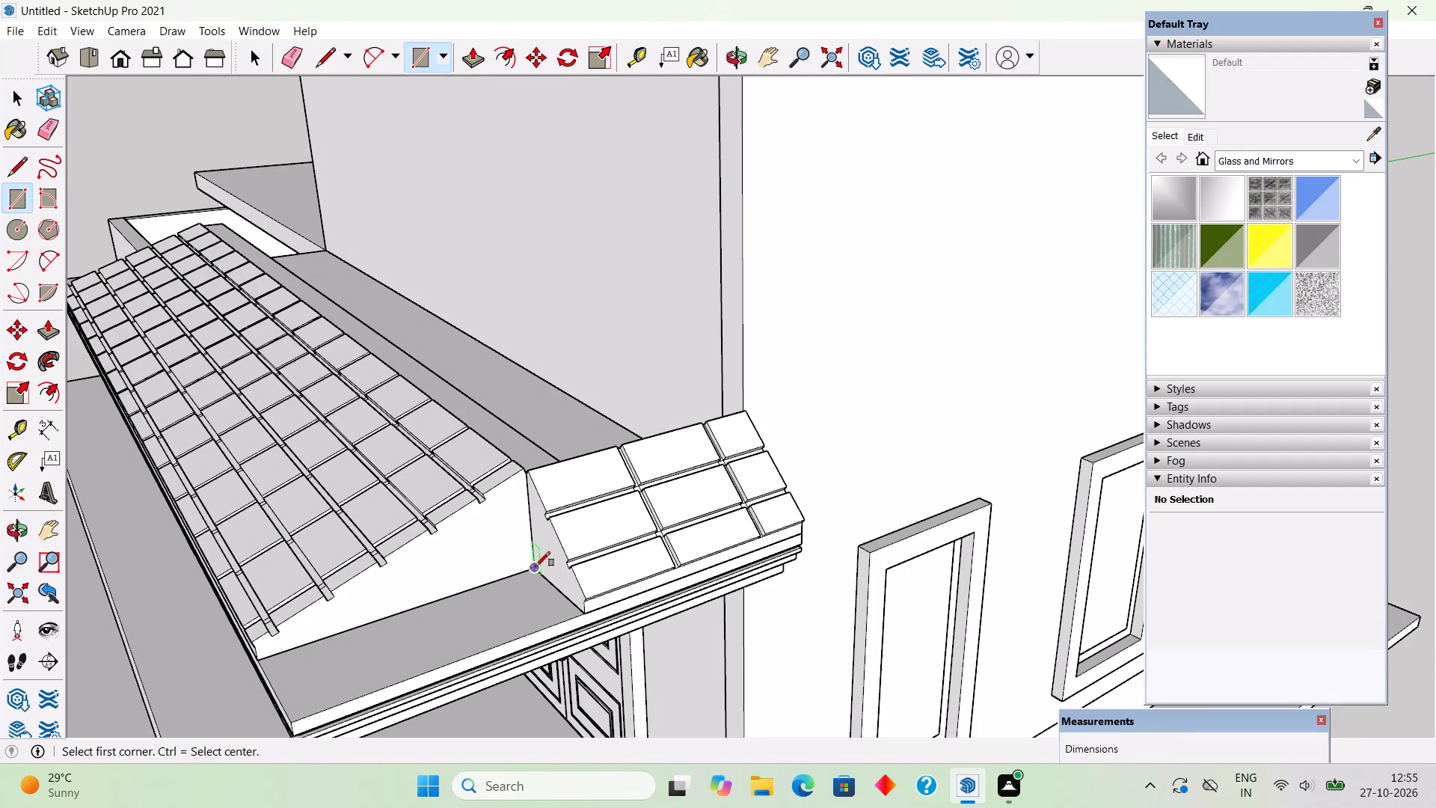
{"action": "left_click", "coordinate": [536, 566]}
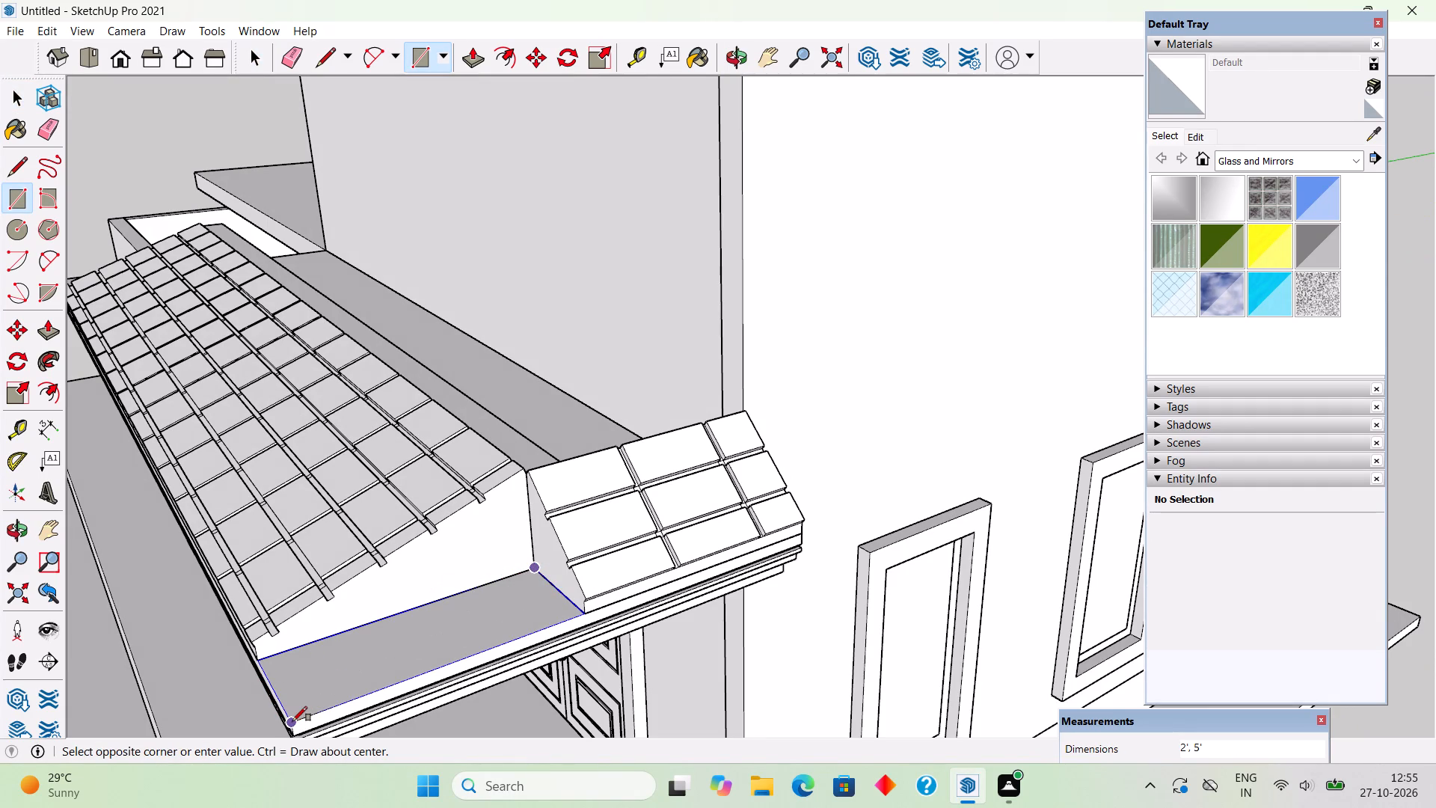
{"action": "left_click", "coordinate": [292, 721]}
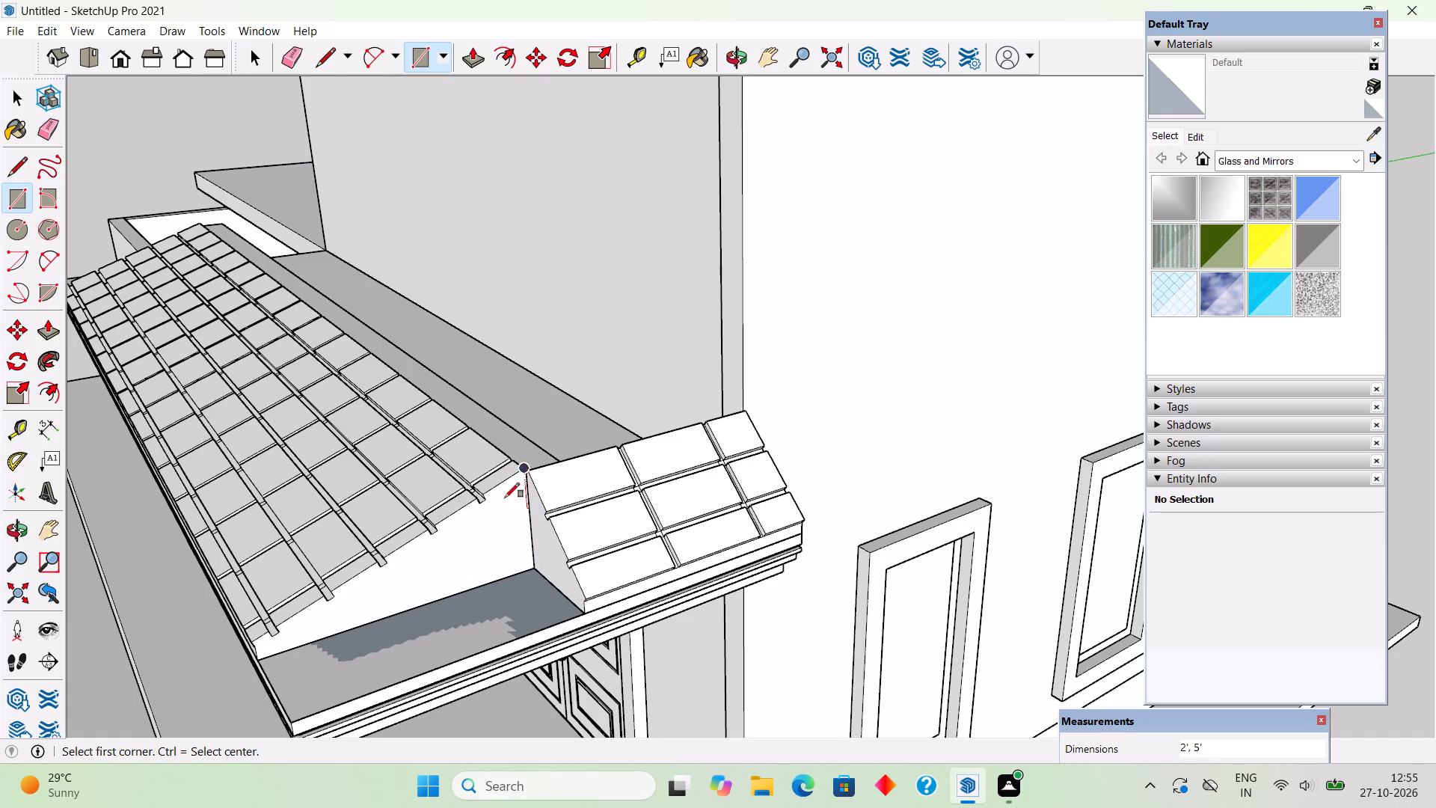
Push/Pull the corner rectangle up about 2' 1 1/8" into a block level with the top of the roof.
{"action": "key", "text": "space"}
{"action": "key", "text": "p"}
{"action": "left_click", "coordinate": [369, 680]}
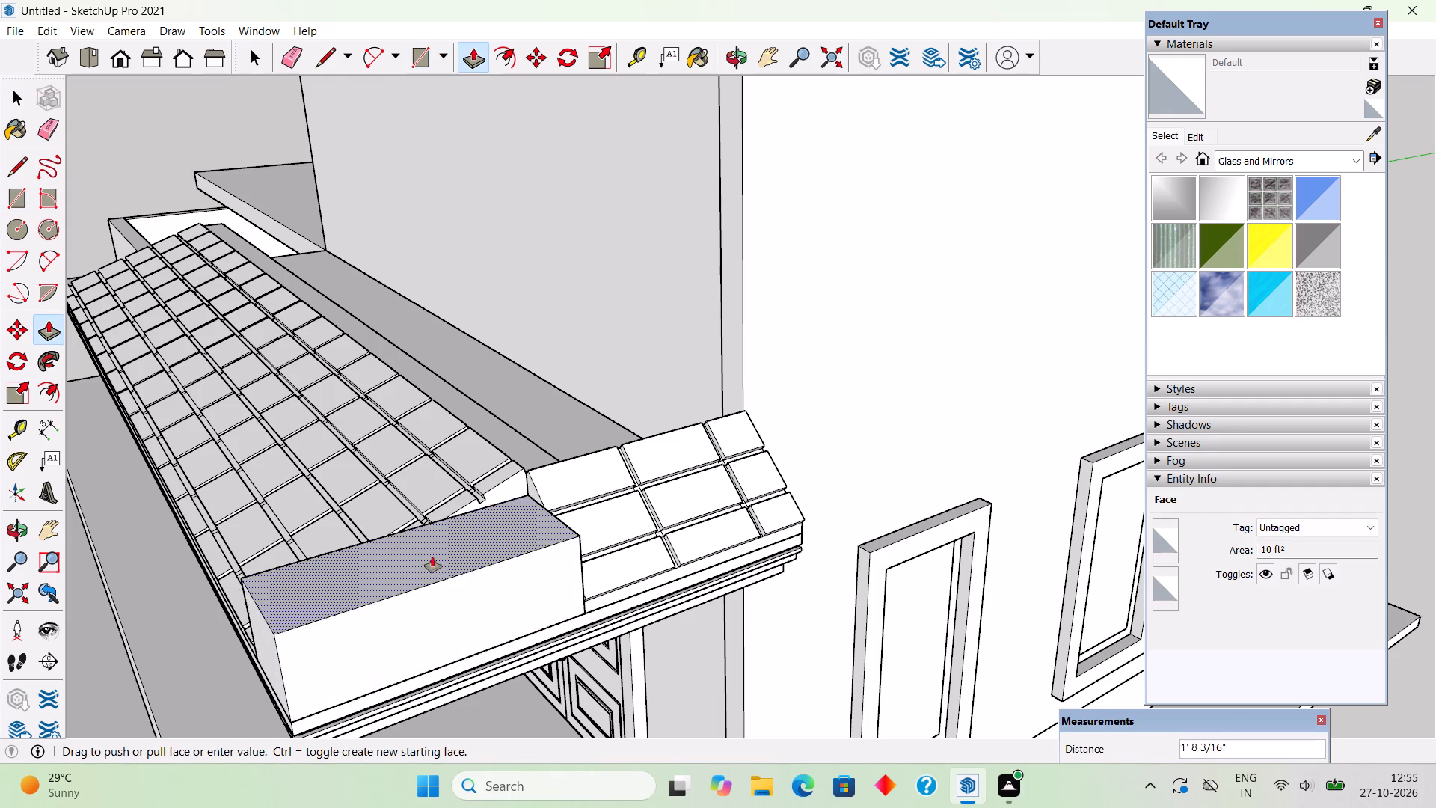
{"action": "middle_click_drag", "start_coordinate": [447, 546], "coordinate": [425, 711]}
{"action": "middle_click_drag", "start_coordinate": [508, 625], "coordinate": [375, 740]}
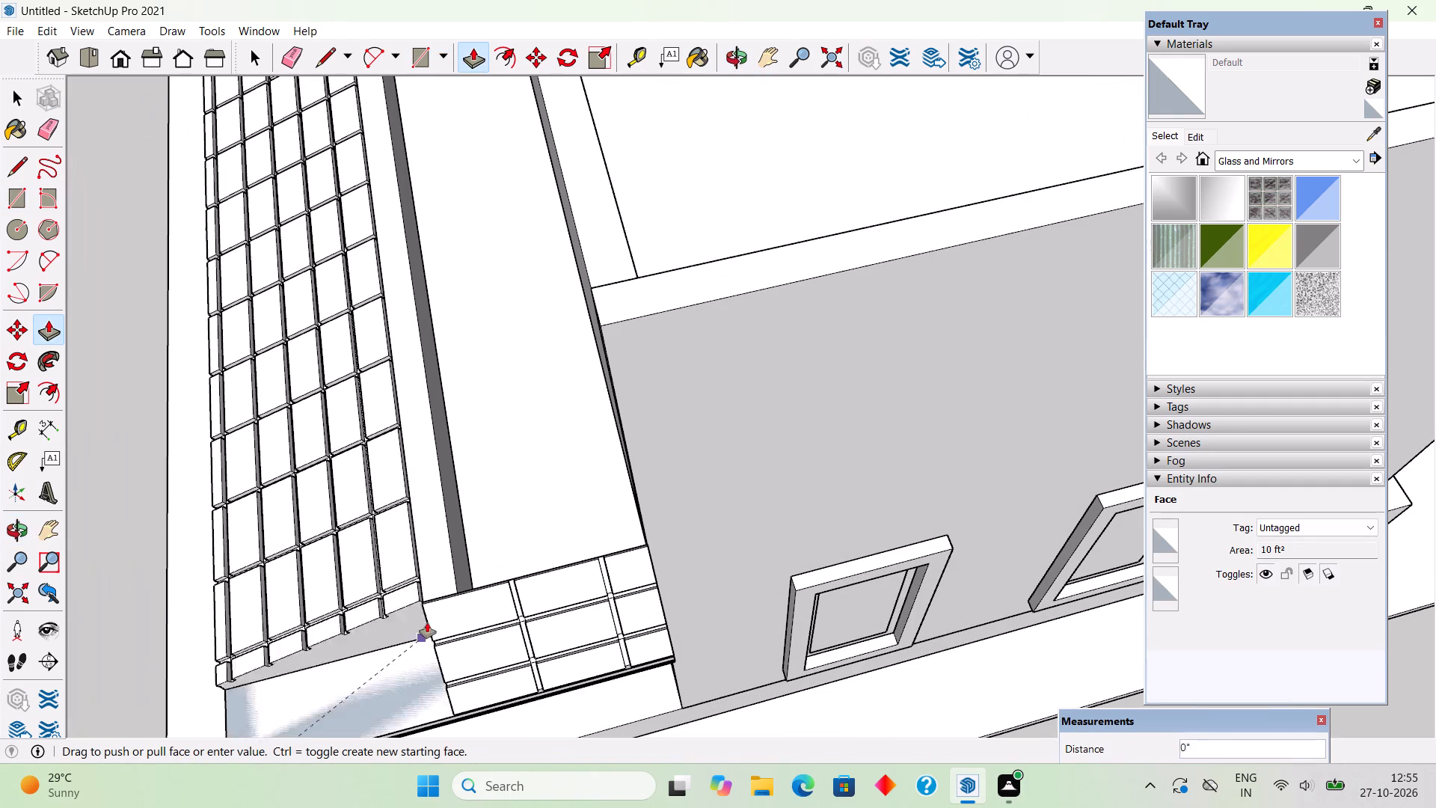
{"action": "left_click", "coordinate": [429, 598]}
Draw a diagonal line about 5' 4 1/4" long across the corner block's top, from the inner roof corner to the outer corner.
{"action": "middle_click_drag", "start_coordinate": [441, 655], "coordinate": [482, 575]}
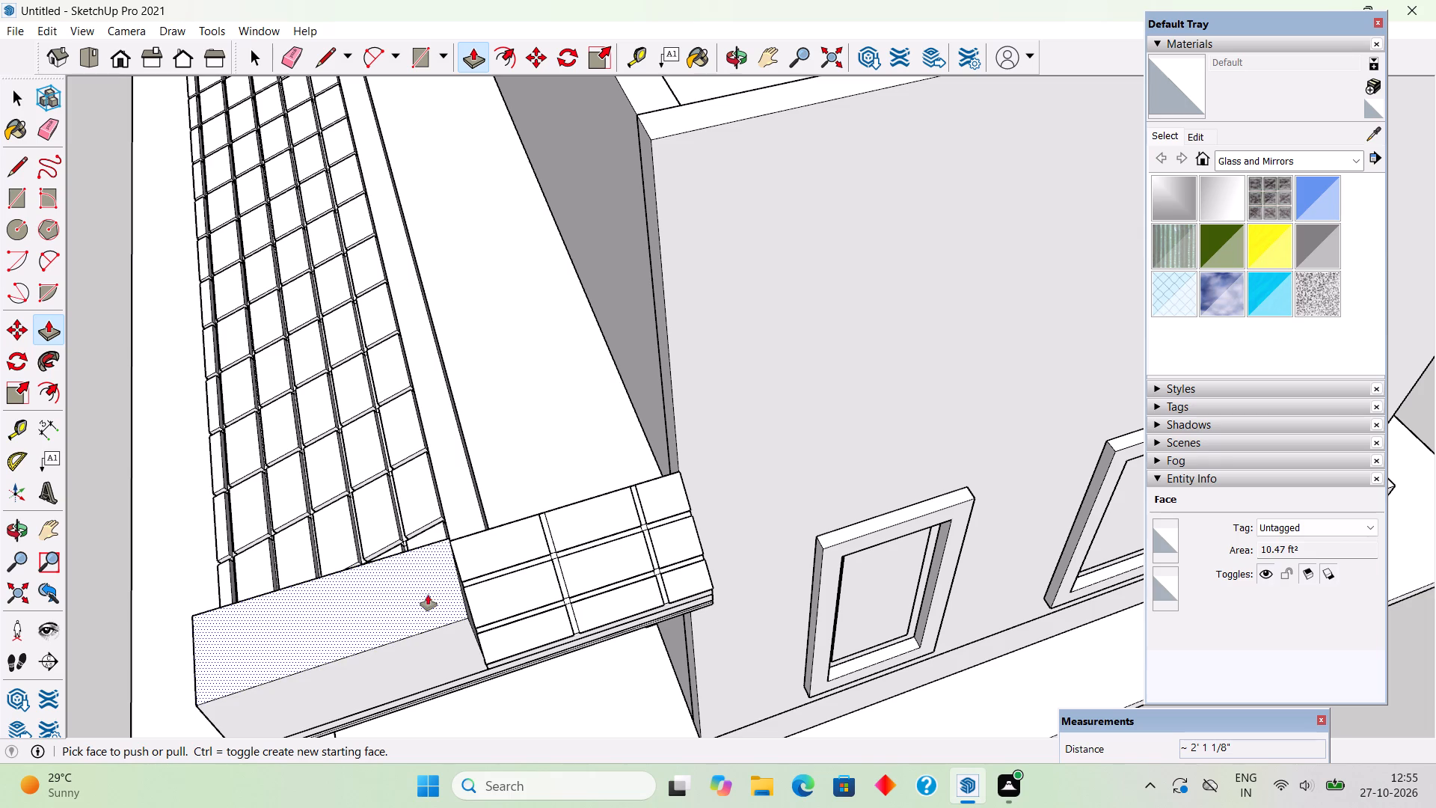
{"action": "scroll", "coordinate": [672, 417], "scroll_direction": "down", "scroll_amount": 3}
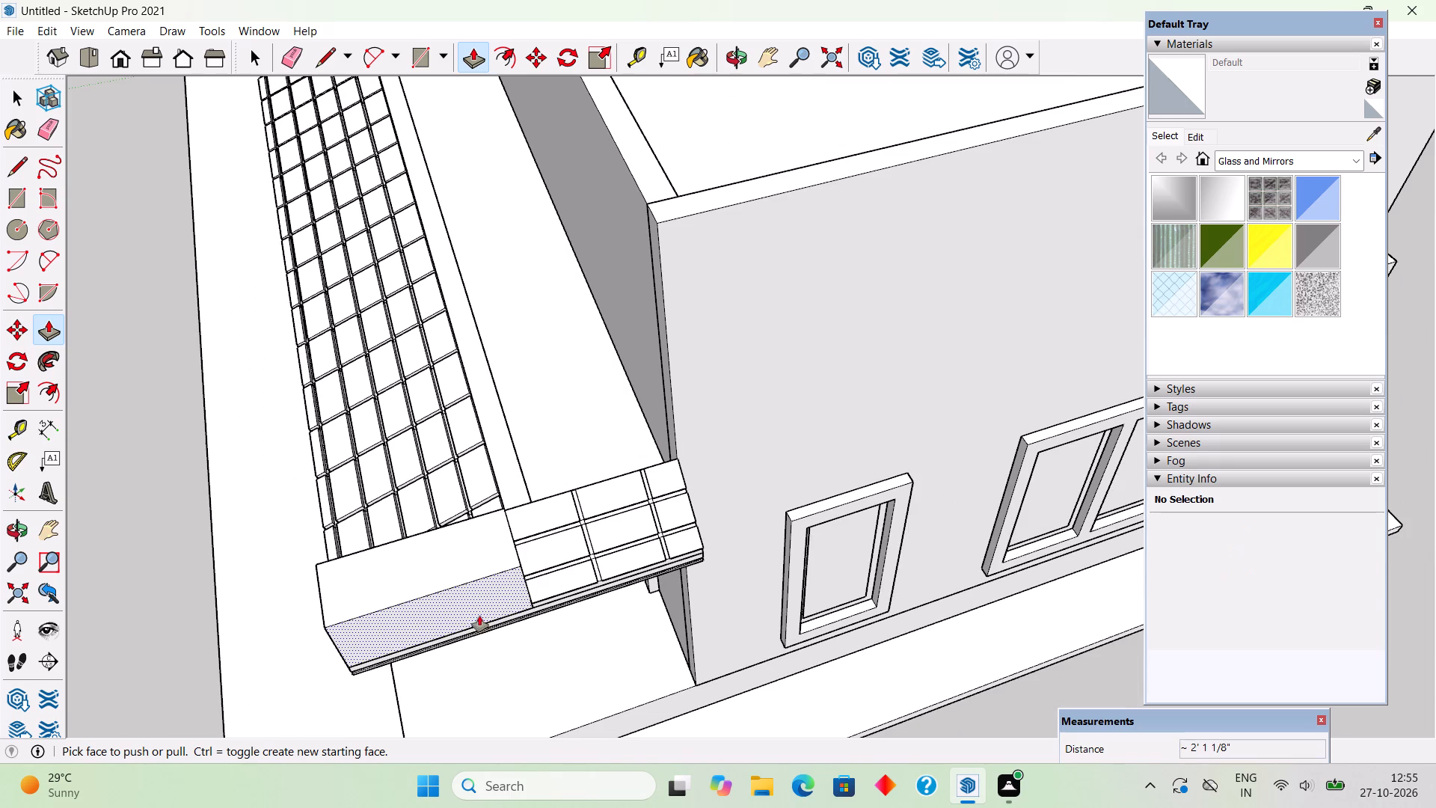
{"action": "key", "text": "space"}
{"action": "left_click", "coordinate": [455, 566]}
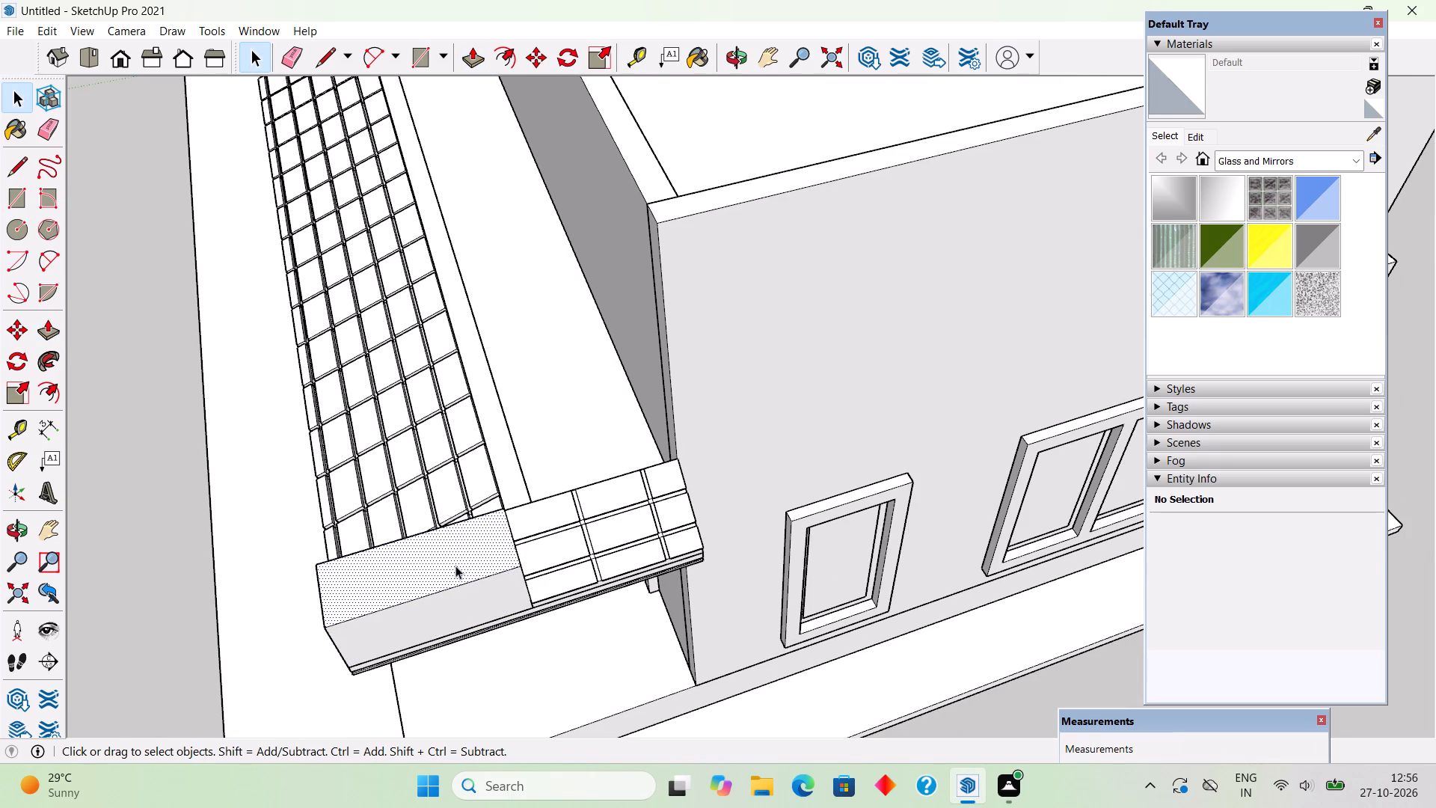
{"action": "key", "text": "l"}
{"action": "left_click", "coordinate": [503, 514]}
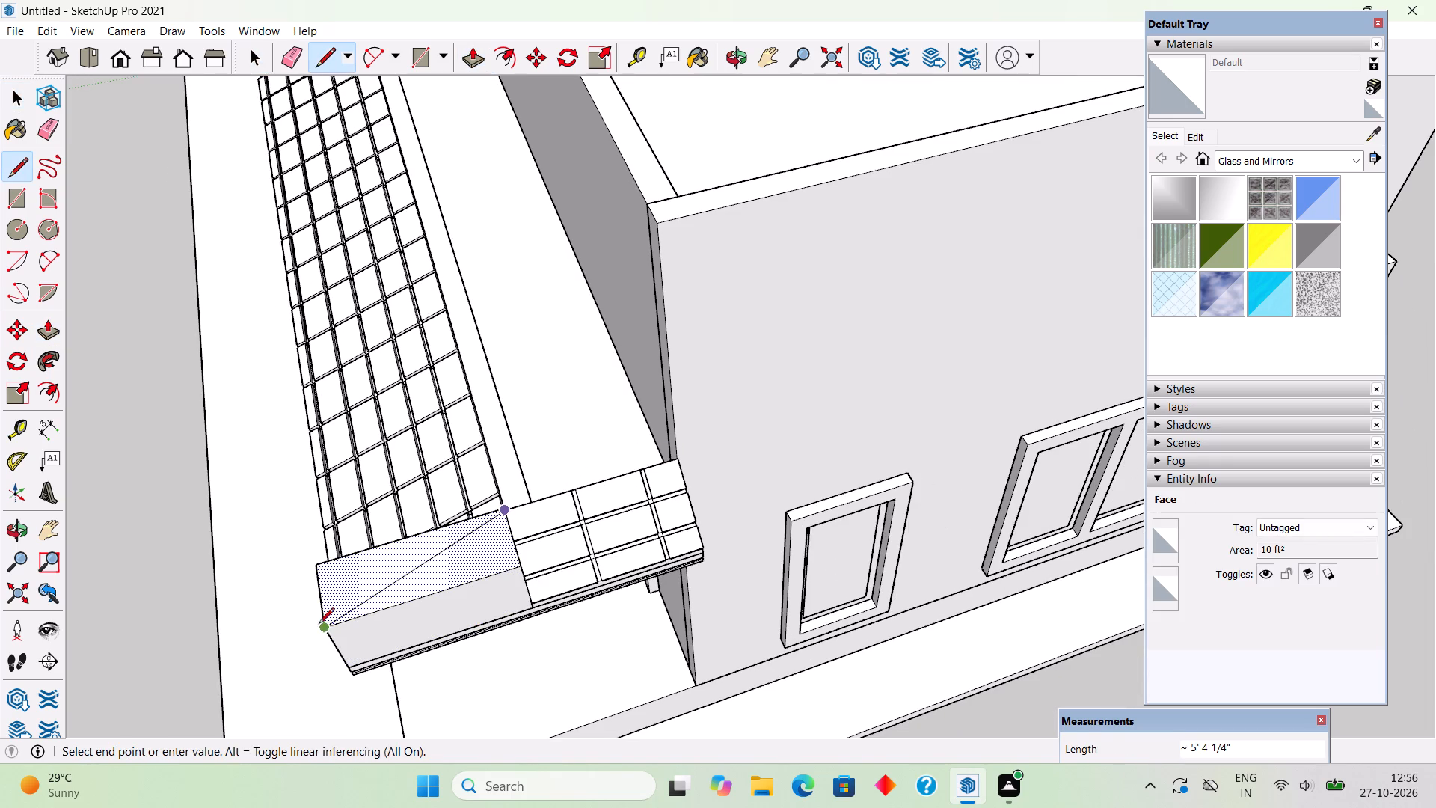
{"action": "left_click", "coordinate": [330, 631]}
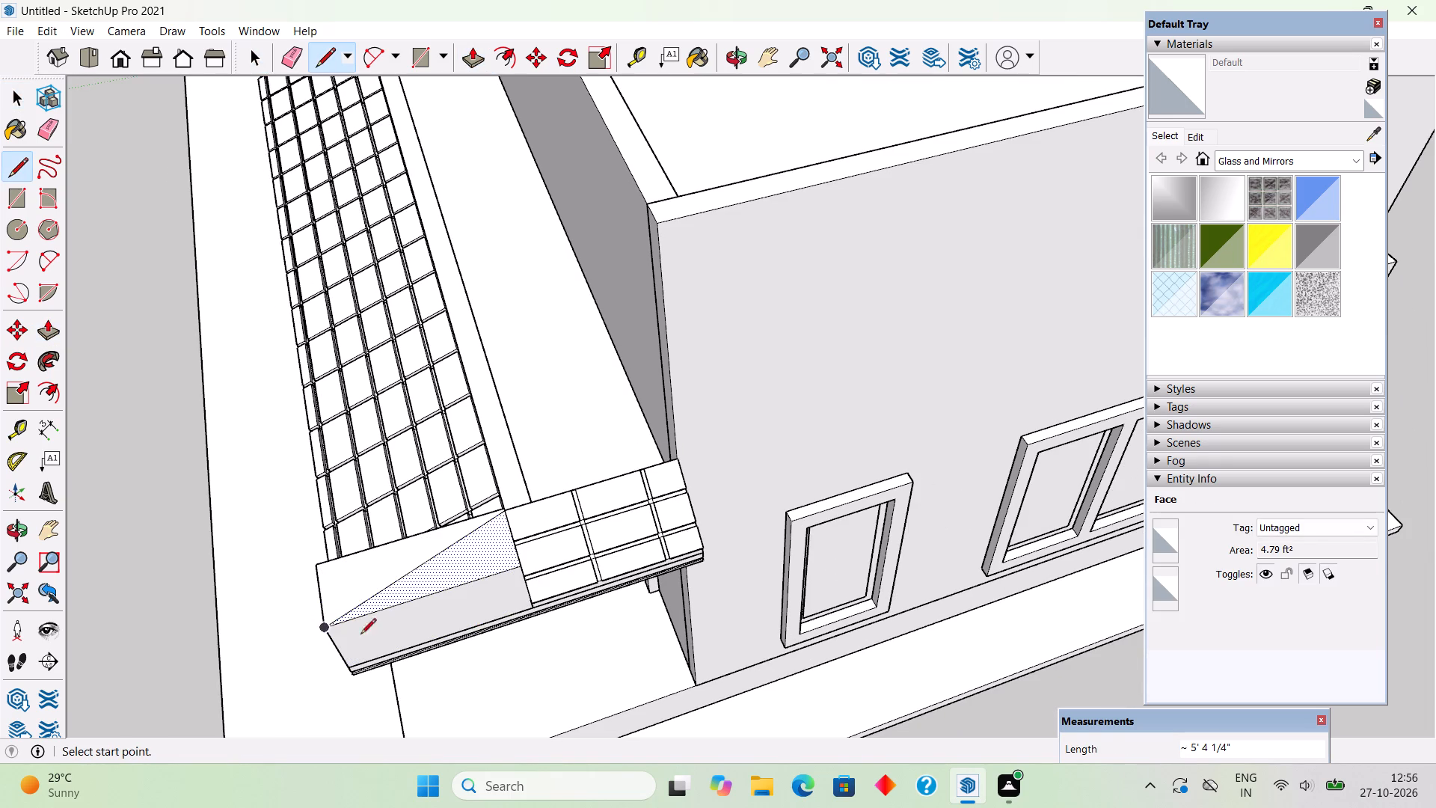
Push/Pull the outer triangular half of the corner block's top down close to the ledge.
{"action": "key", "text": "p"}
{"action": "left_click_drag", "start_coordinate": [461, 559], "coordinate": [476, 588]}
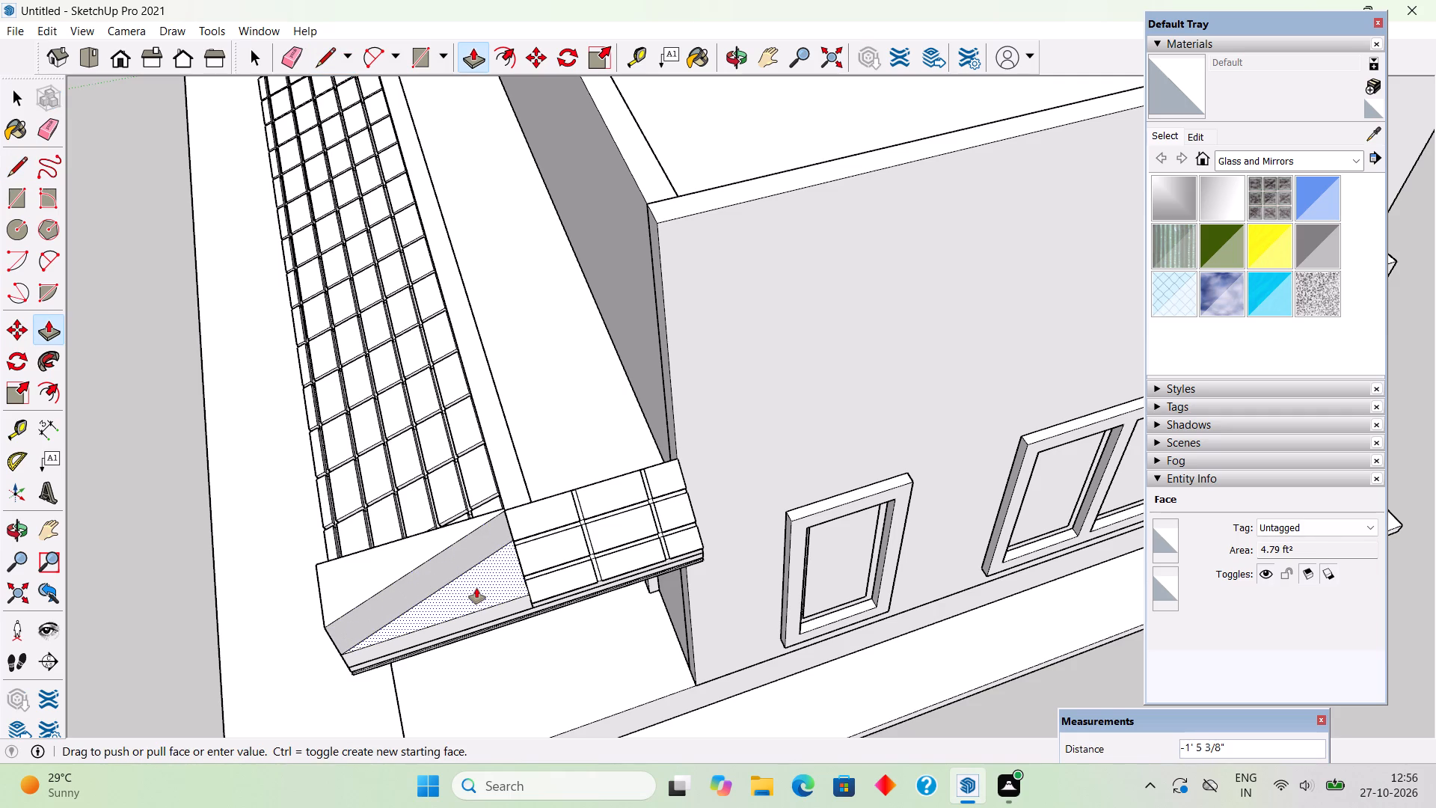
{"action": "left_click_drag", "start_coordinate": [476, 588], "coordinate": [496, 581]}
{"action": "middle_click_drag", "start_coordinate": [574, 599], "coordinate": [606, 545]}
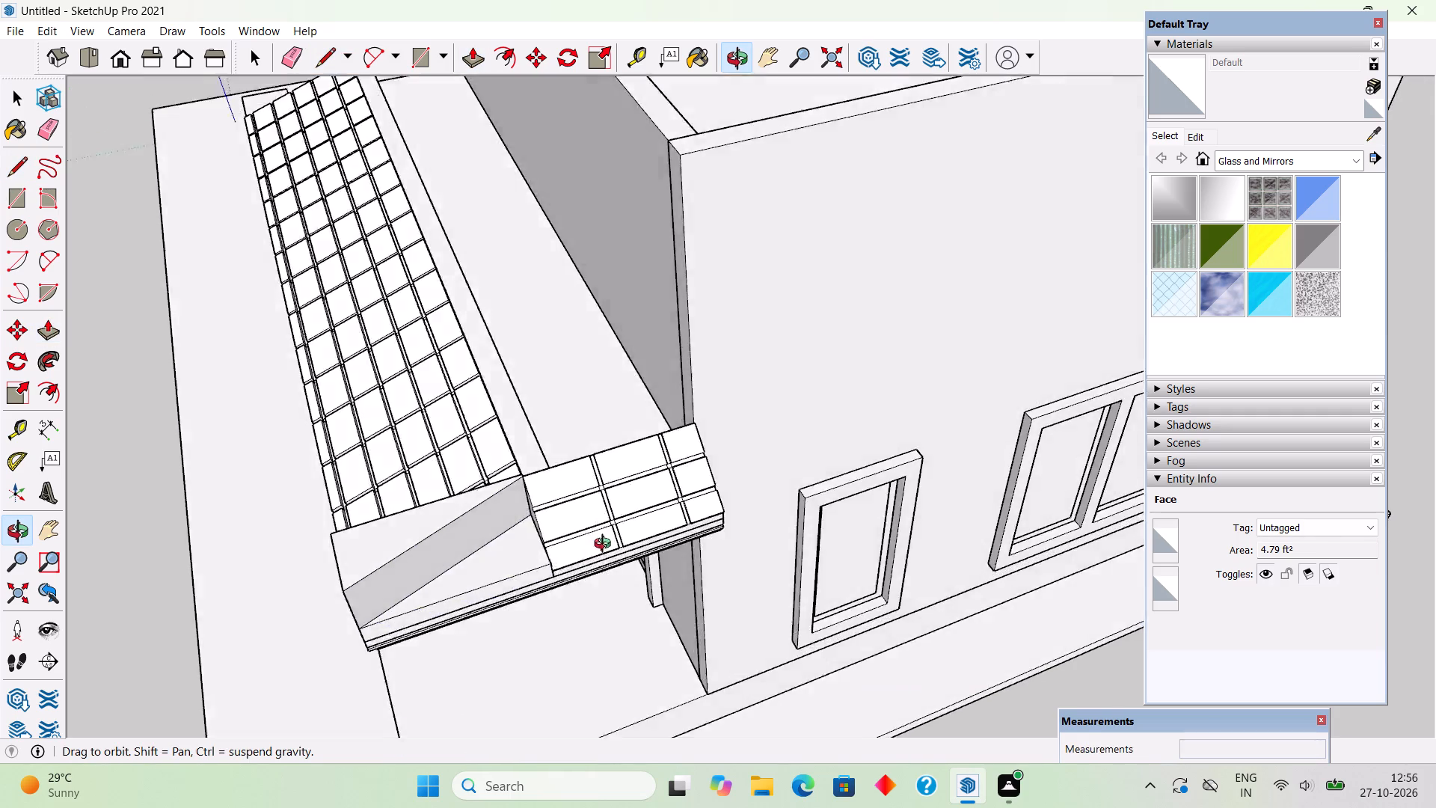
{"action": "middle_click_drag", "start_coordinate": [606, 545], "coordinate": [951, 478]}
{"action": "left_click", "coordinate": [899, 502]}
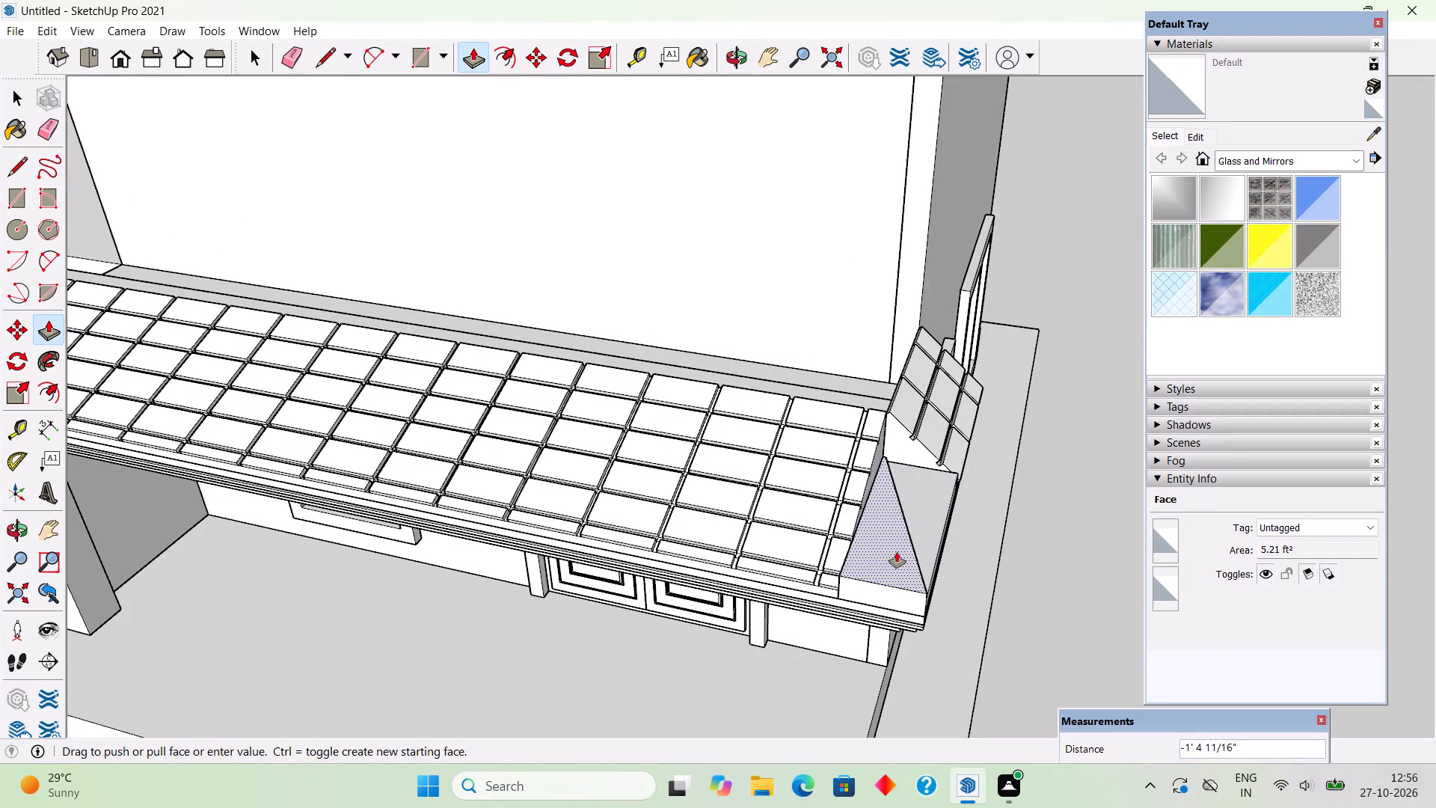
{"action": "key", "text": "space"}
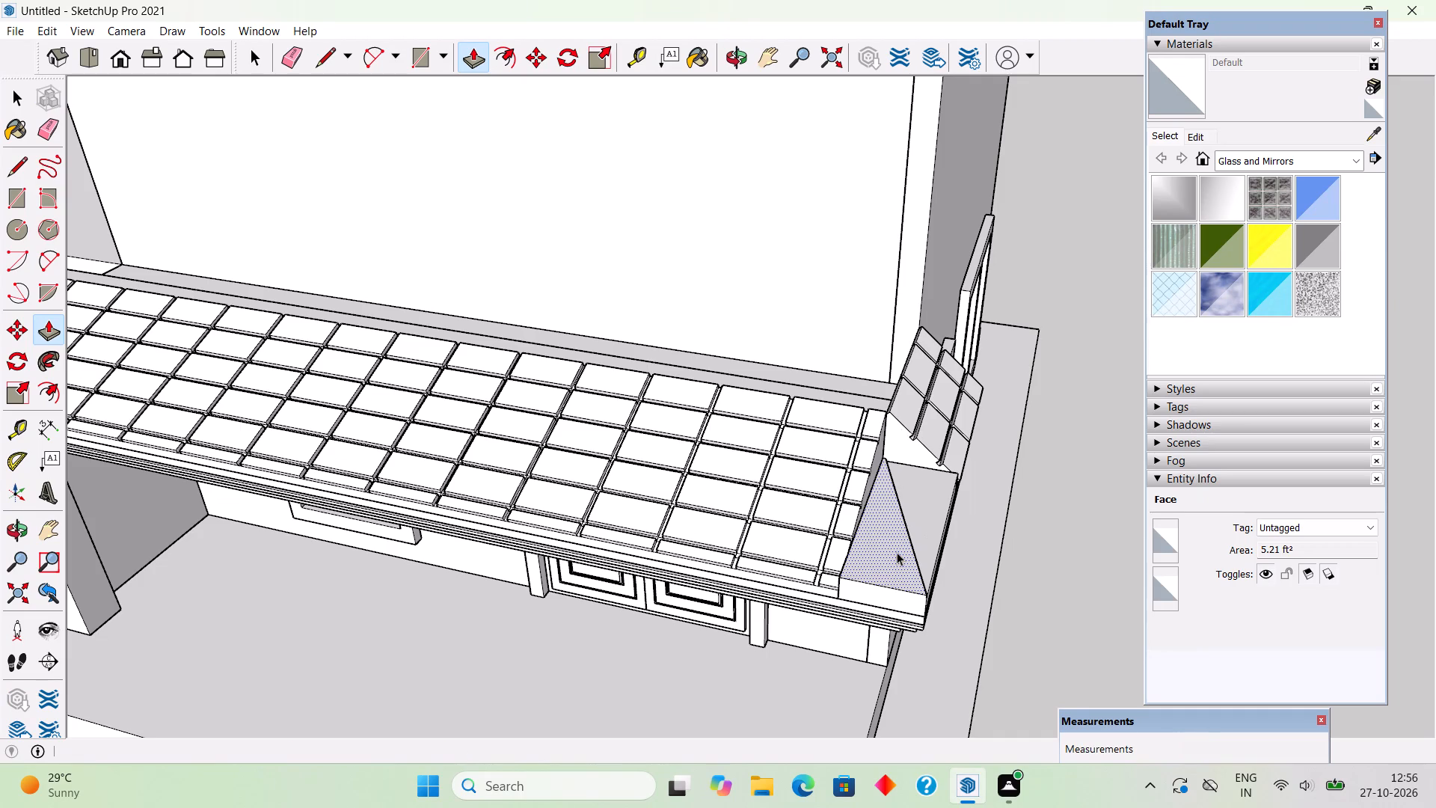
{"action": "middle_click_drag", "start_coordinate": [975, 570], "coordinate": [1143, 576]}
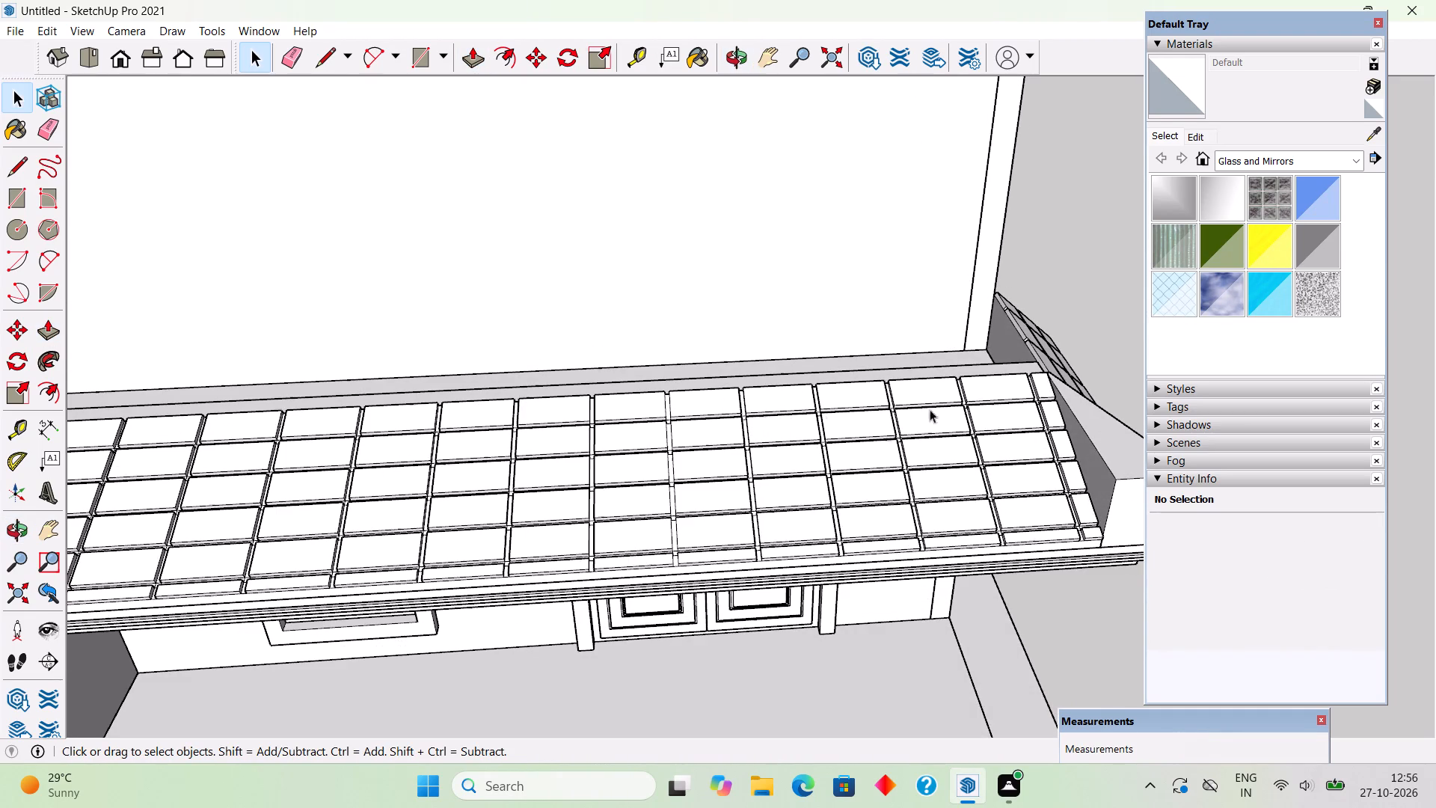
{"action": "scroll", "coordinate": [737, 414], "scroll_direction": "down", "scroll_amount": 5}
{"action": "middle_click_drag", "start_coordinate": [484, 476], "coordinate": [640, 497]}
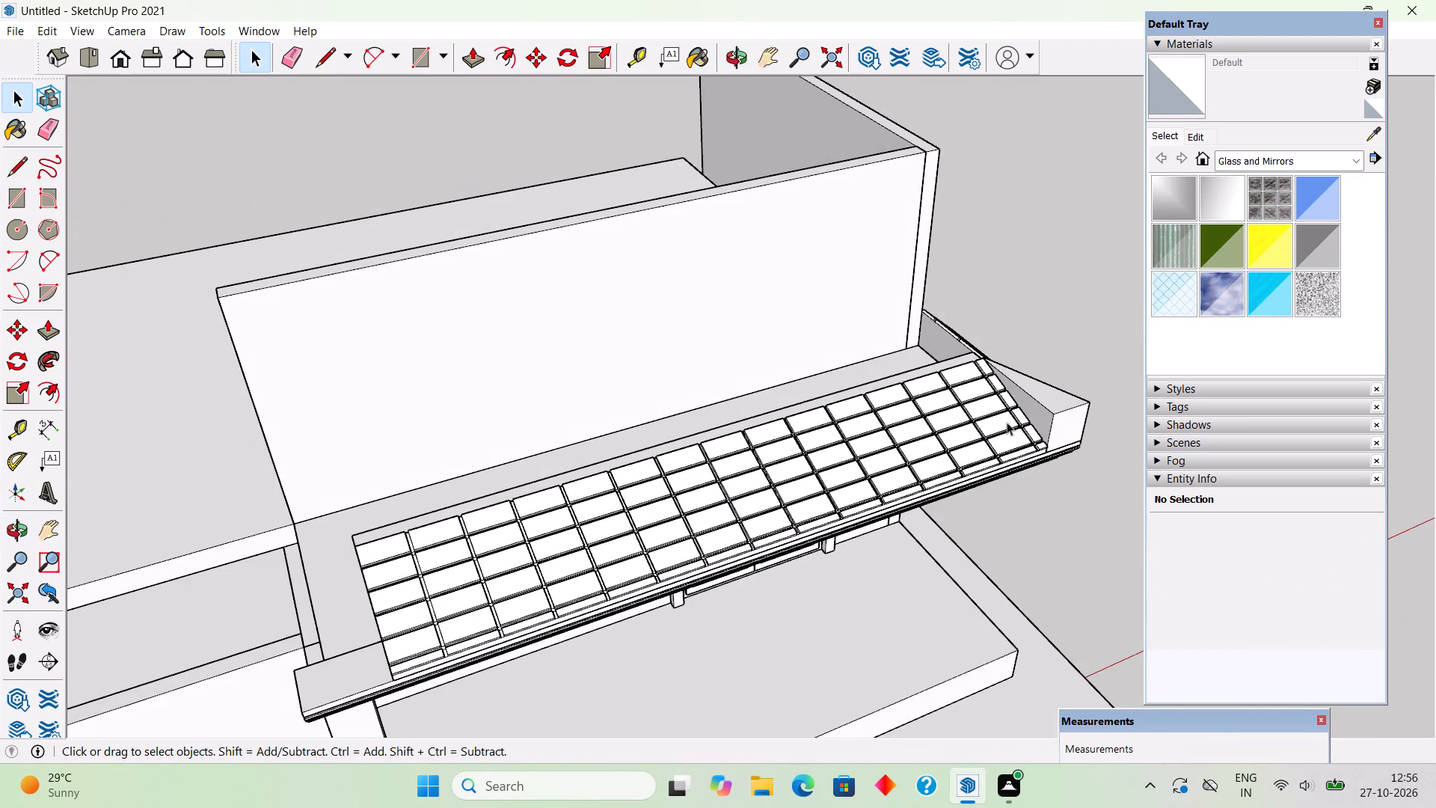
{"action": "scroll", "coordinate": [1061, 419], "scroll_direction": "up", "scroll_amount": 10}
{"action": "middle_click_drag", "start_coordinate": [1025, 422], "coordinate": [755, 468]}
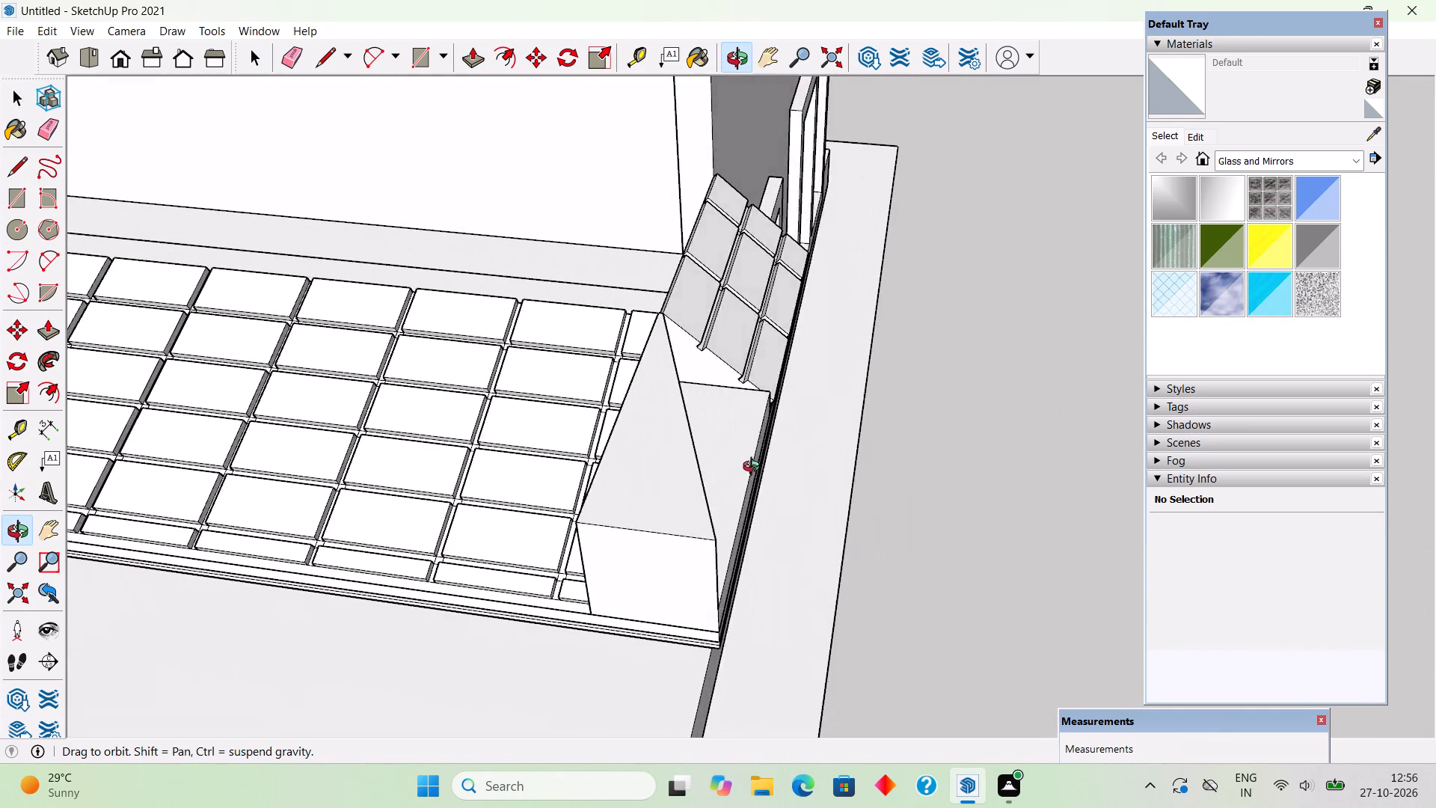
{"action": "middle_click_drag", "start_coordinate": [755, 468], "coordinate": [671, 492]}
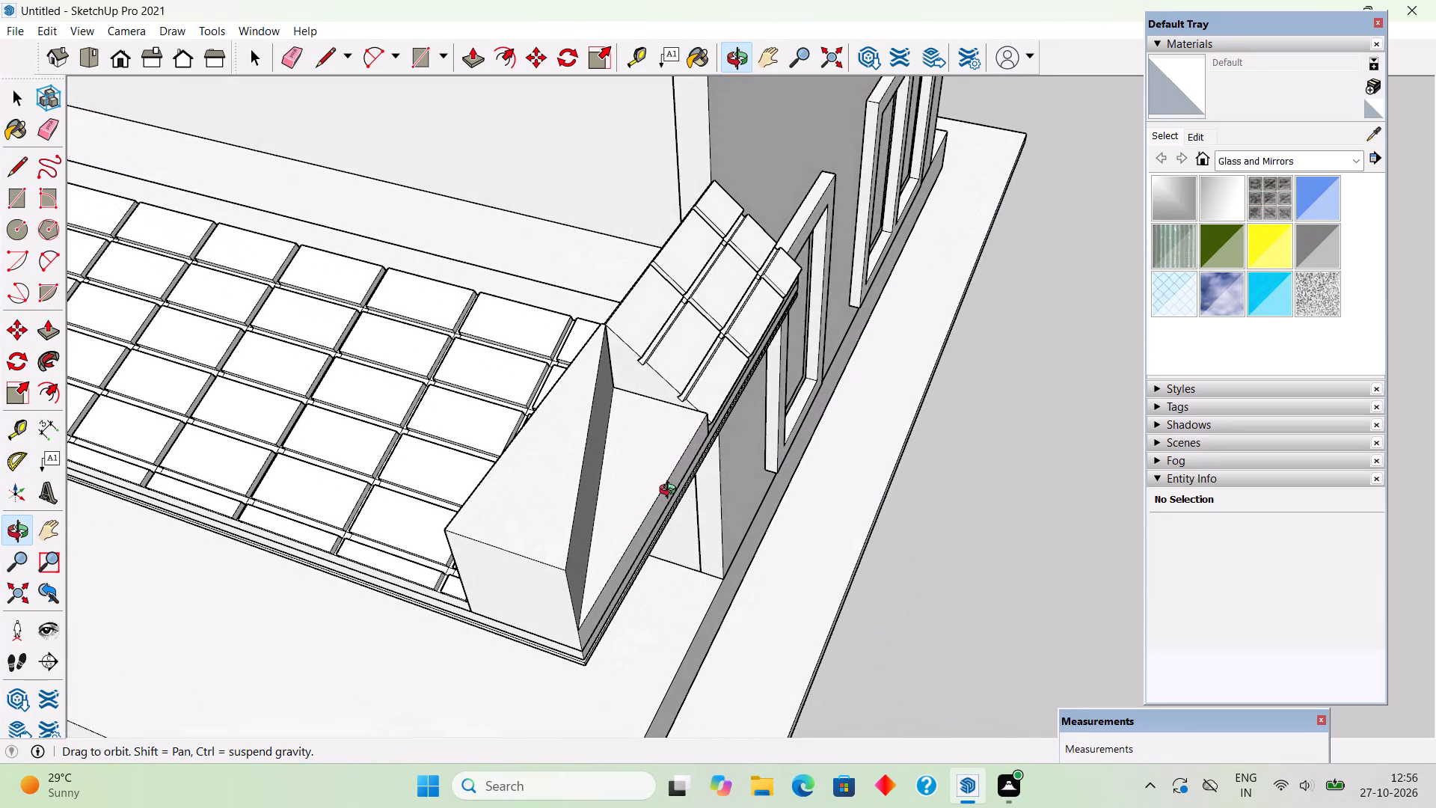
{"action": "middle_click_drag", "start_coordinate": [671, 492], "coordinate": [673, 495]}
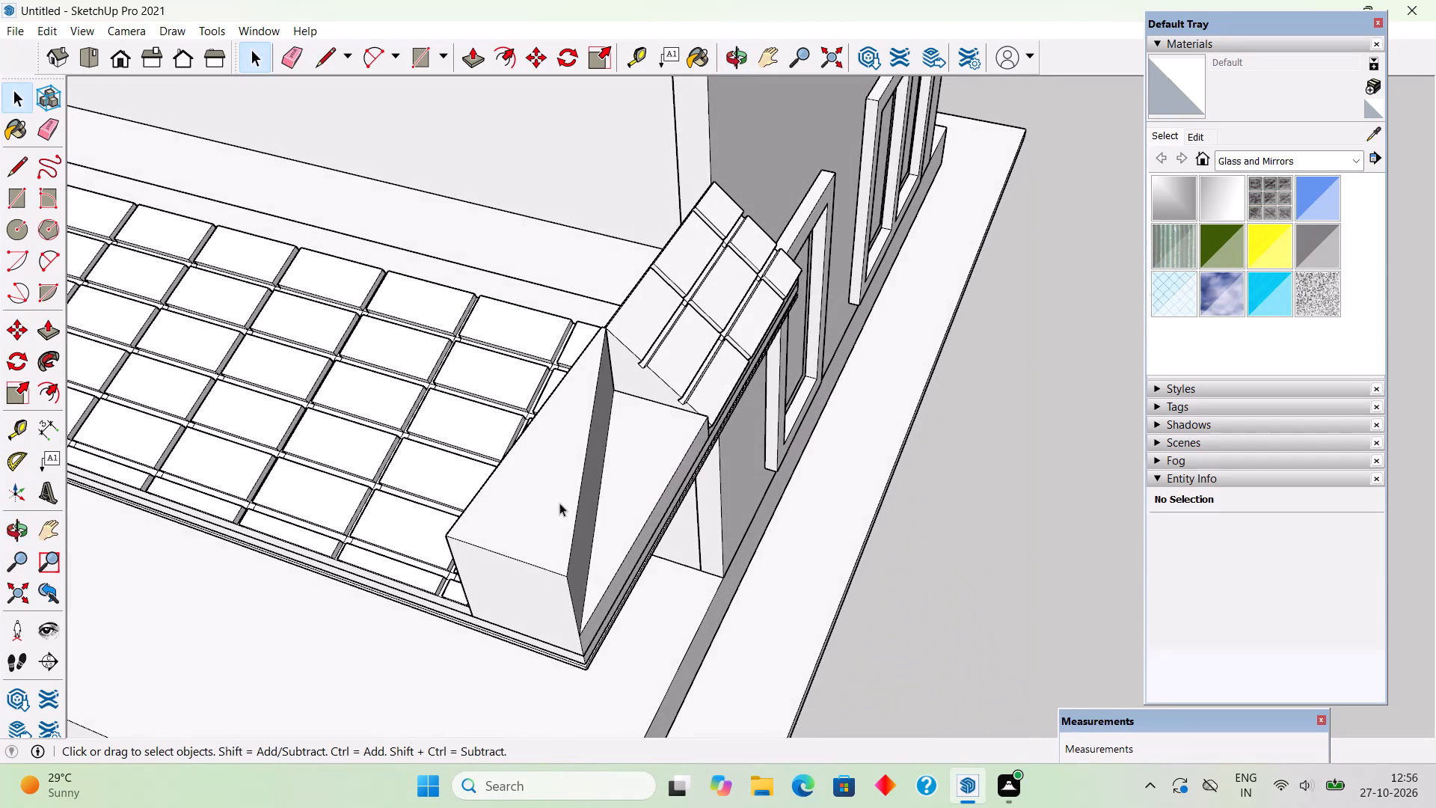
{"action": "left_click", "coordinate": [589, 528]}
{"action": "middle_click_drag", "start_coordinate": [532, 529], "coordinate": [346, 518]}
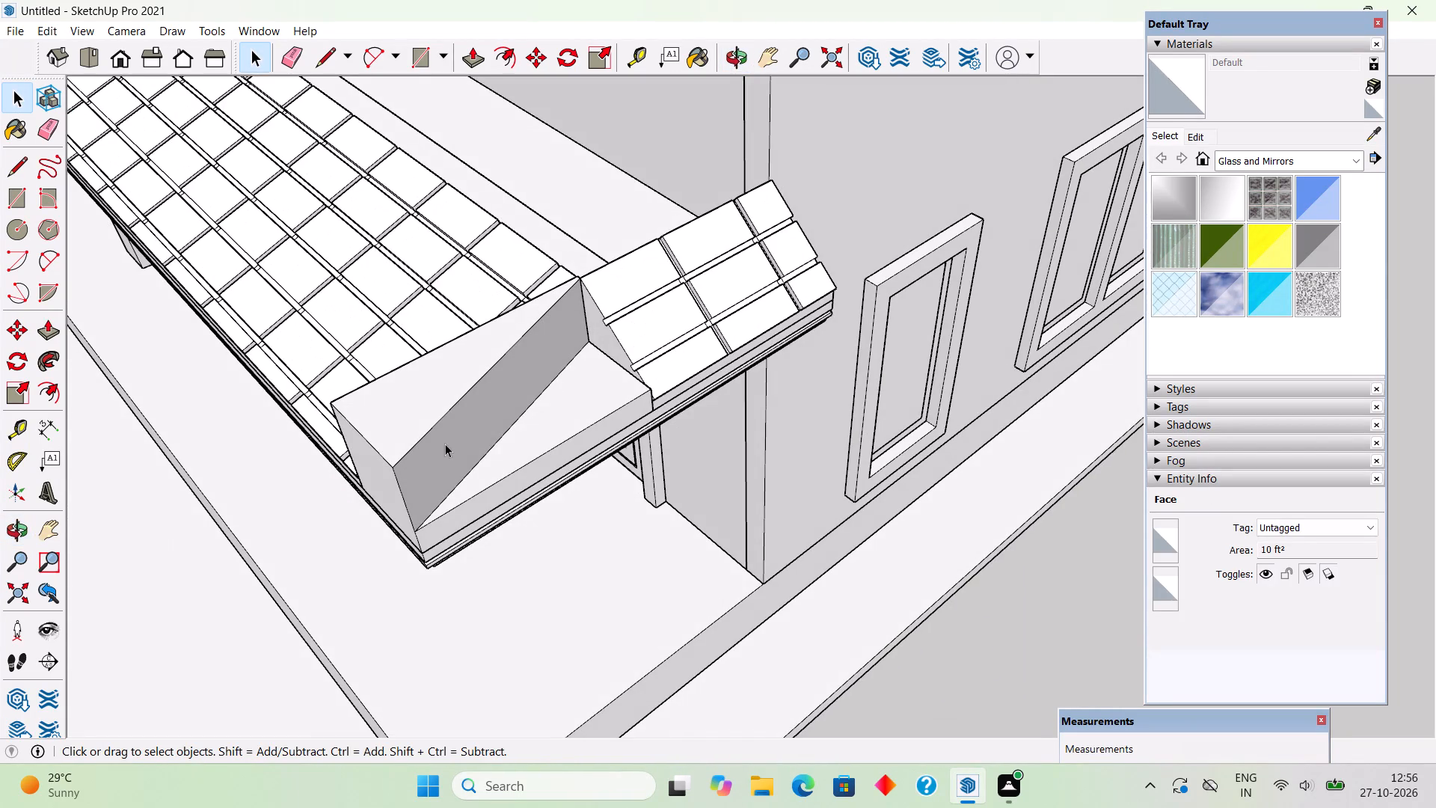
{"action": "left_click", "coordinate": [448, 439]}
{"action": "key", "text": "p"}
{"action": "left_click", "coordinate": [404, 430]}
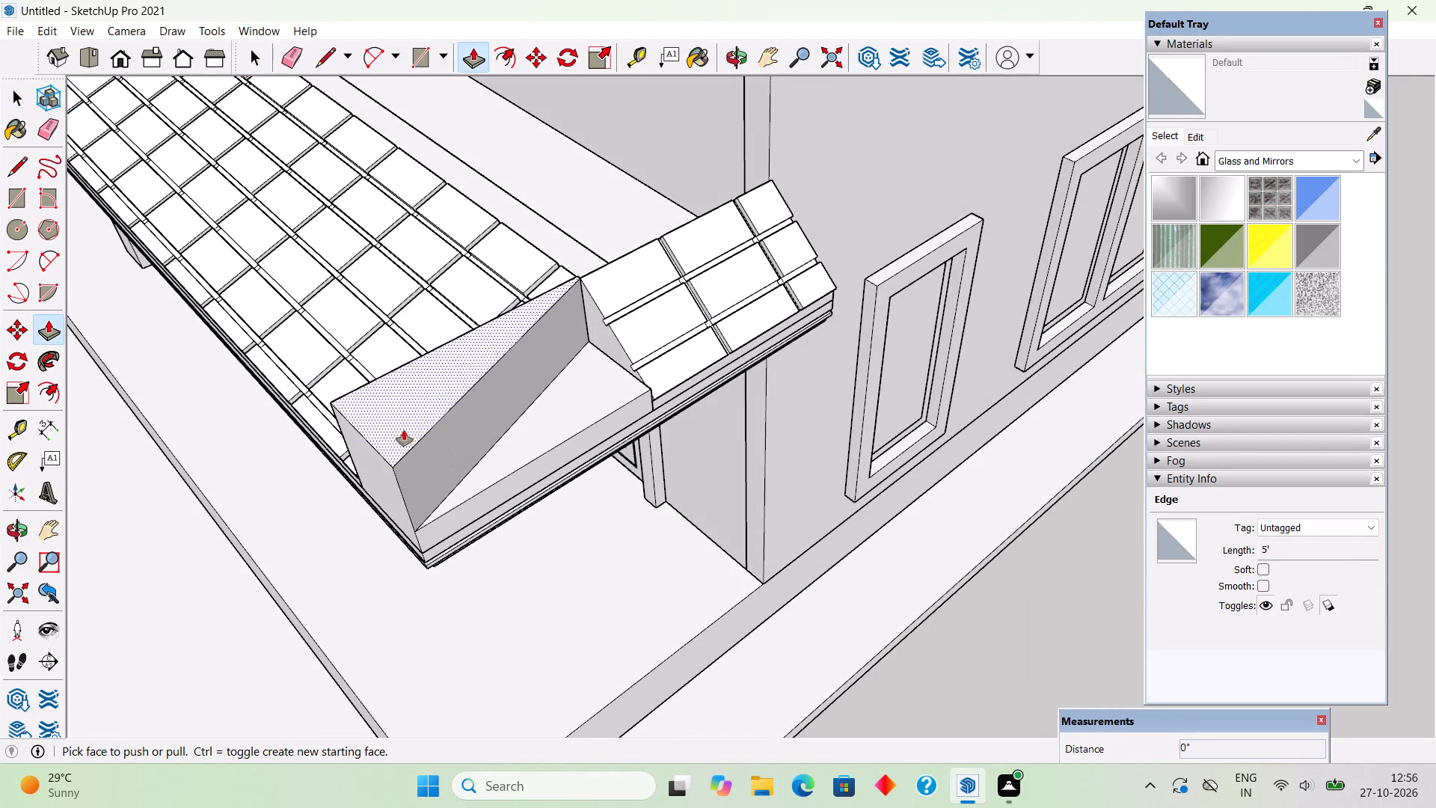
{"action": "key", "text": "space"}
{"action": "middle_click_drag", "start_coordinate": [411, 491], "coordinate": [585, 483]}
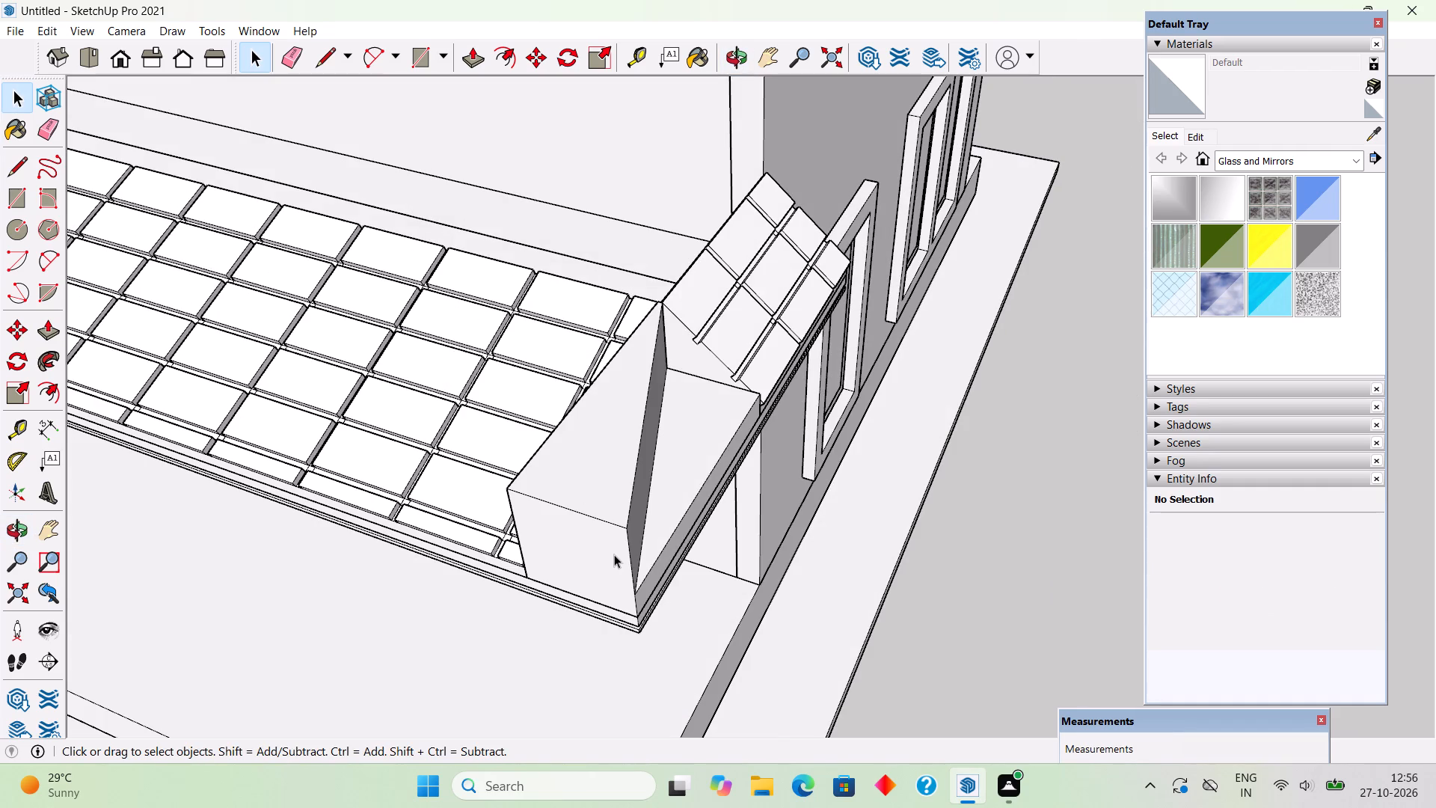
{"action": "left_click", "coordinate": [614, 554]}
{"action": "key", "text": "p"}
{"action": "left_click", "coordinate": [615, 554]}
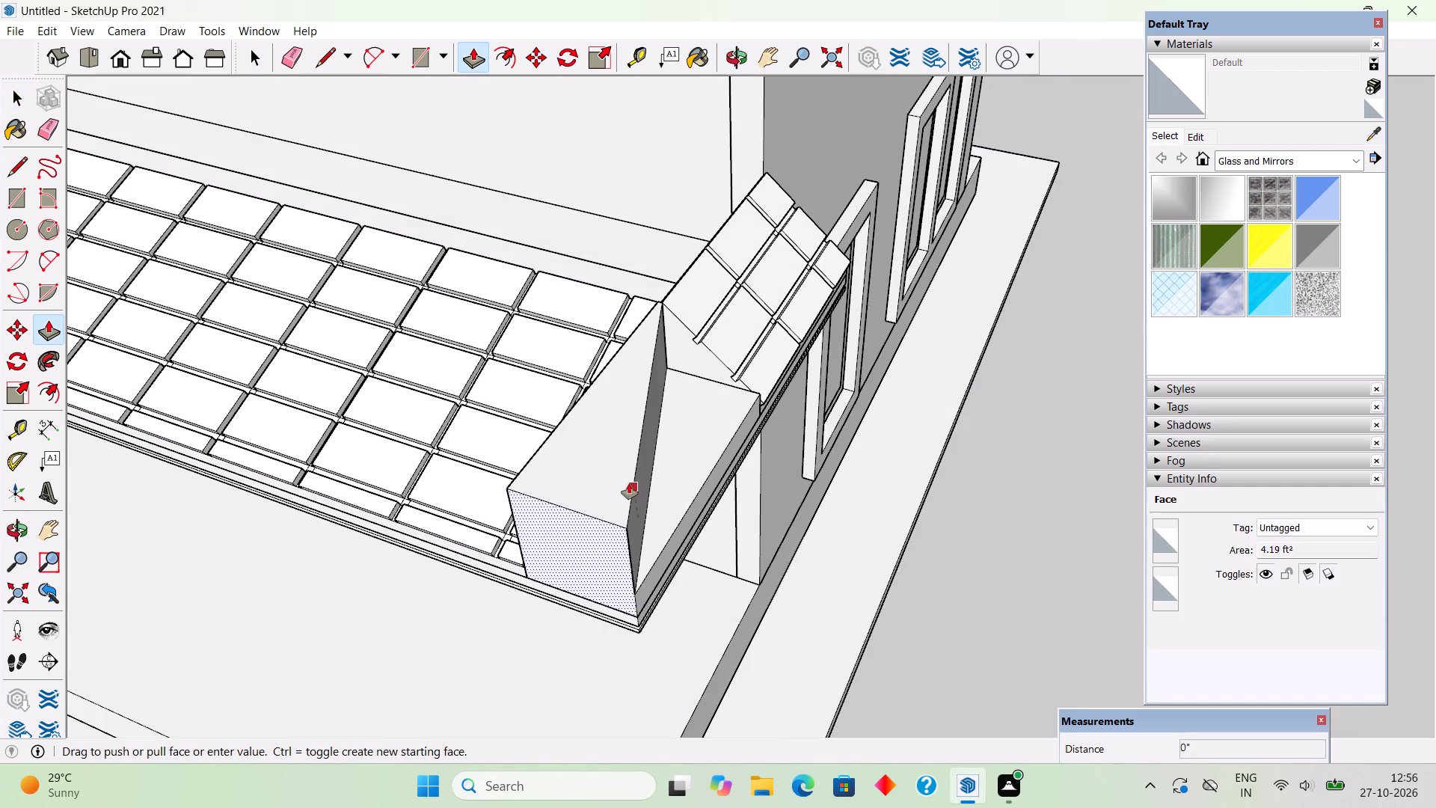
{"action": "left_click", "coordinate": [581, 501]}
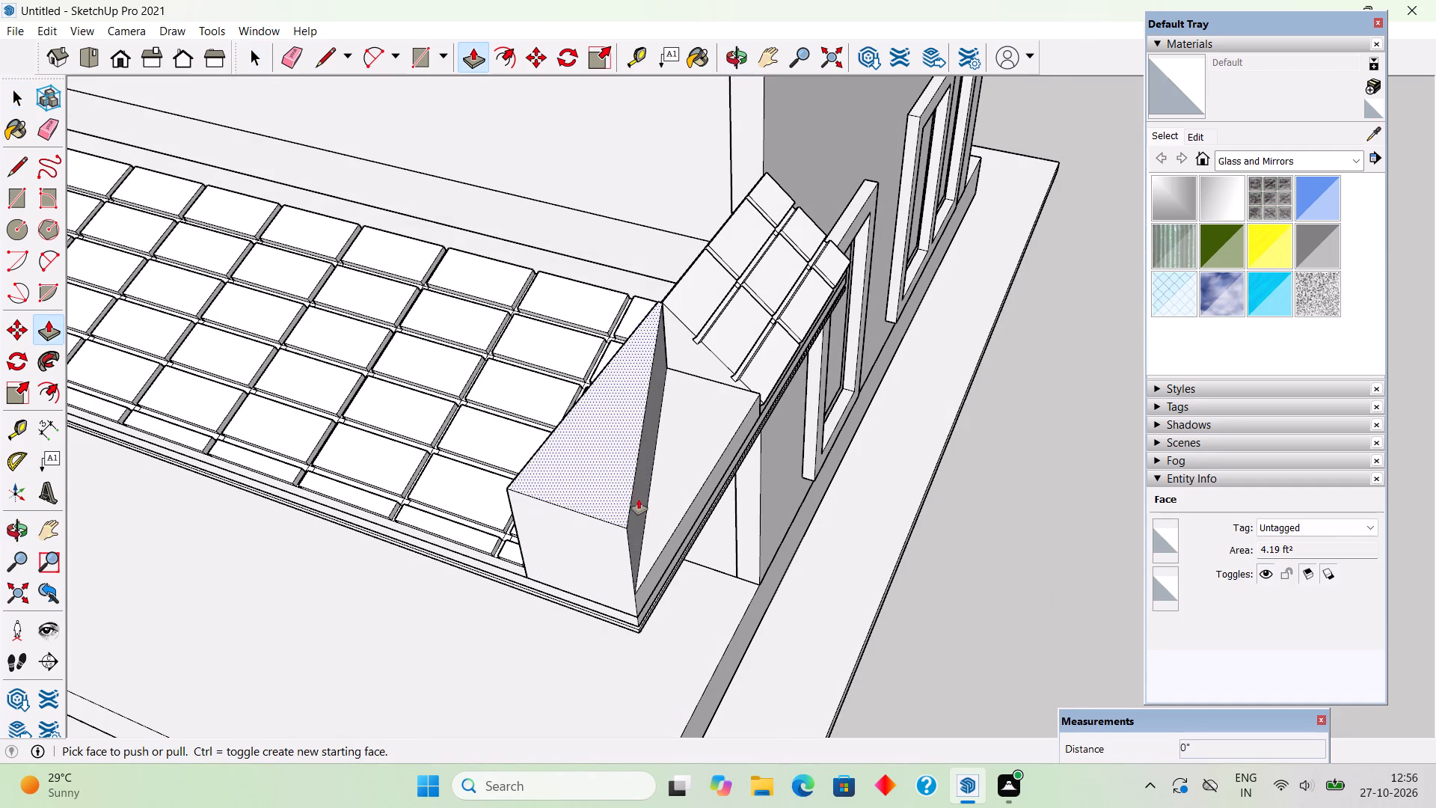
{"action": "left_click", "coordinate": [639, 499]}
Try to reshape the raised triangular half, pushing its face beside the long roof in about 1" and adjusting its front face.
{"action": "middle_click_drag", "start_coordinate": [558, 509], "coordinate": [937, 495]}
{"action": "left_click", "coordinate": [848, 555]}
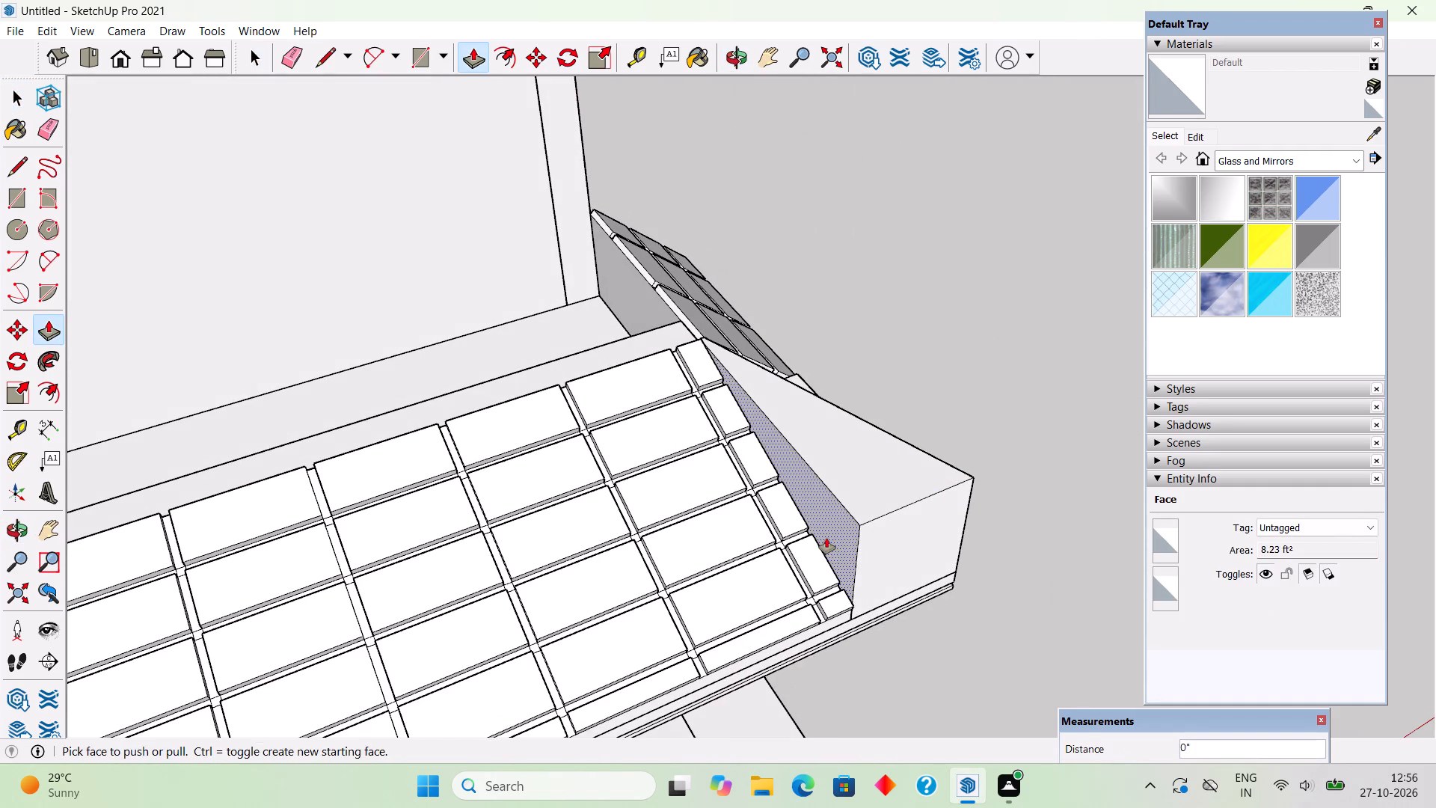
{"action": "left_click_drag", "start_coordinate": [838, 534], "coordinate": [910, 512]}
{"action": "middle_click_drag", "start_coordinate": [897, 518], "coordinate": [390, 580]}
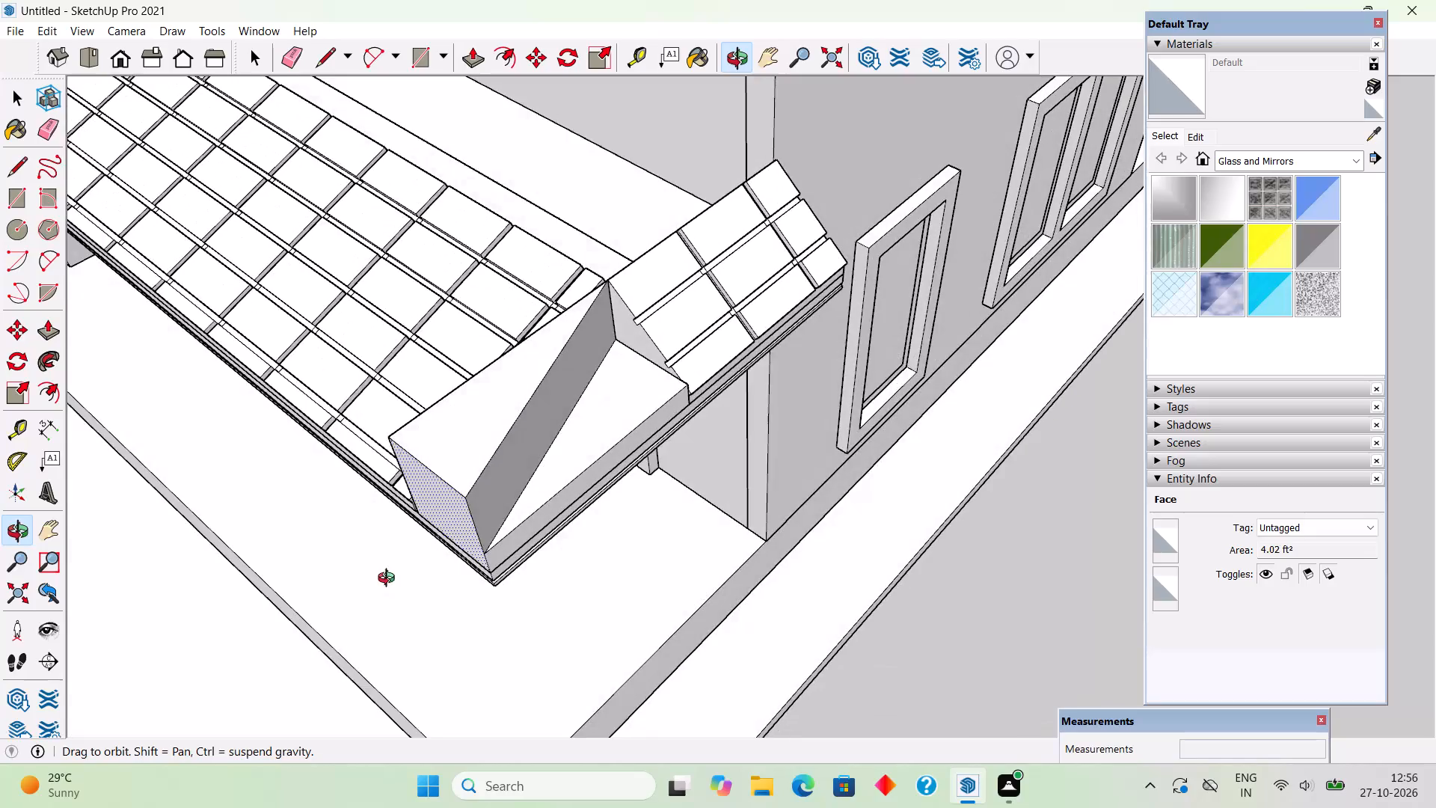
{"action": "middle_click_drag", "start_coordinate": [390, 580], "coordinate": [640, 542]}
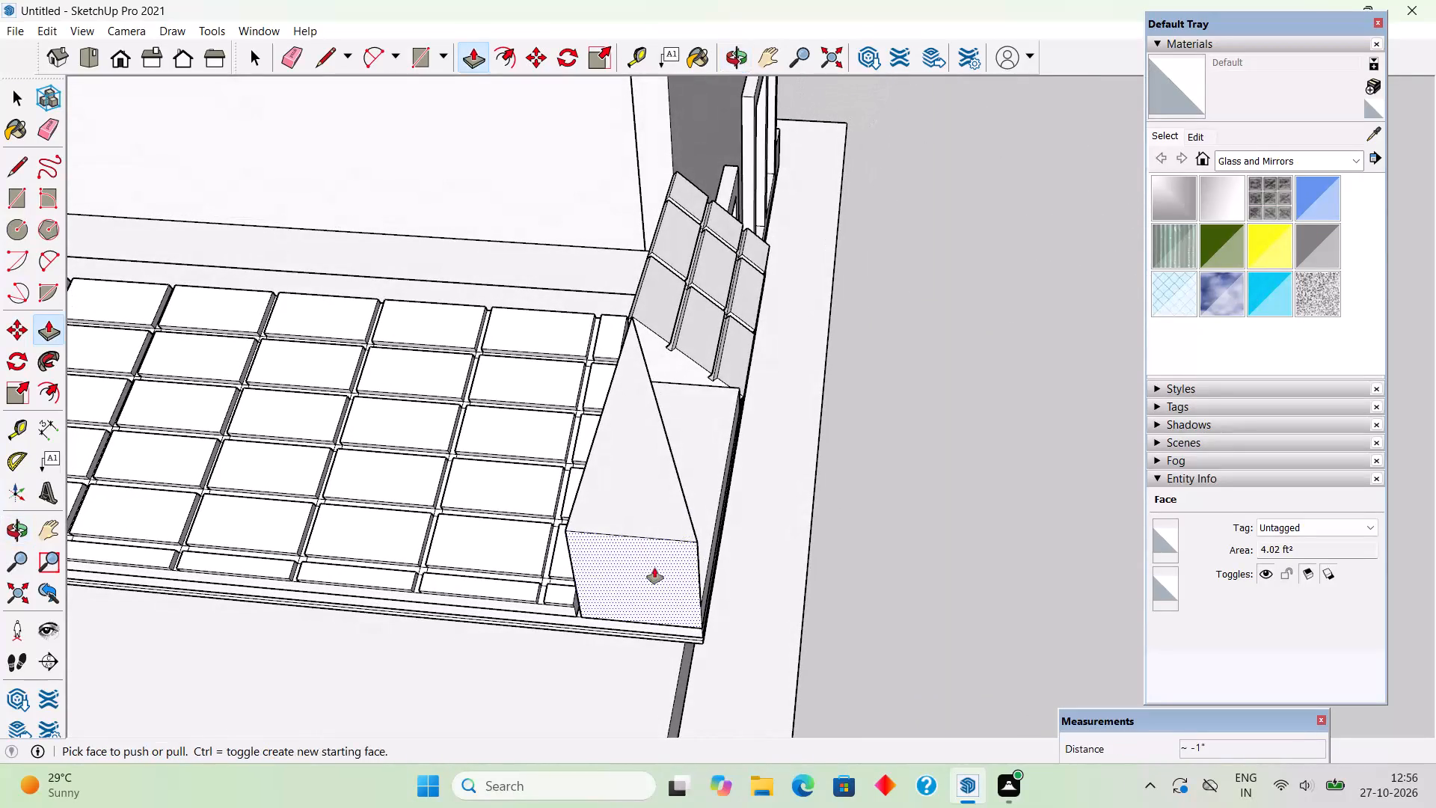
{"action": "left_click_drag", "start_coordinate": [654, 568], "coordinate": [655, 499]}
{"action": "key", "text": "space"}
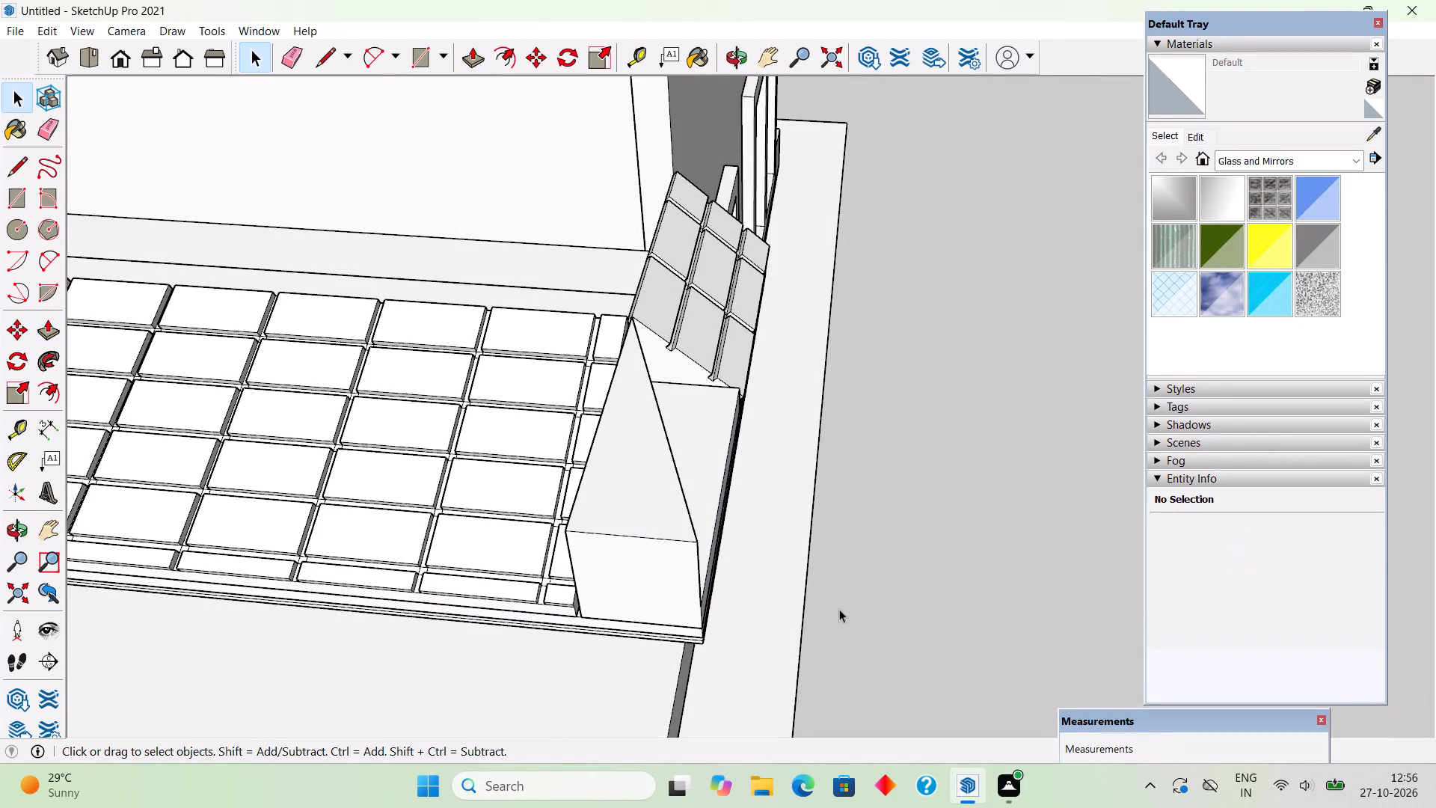
Undo the corner block entirely, including its triangular cuts, diagonal line and base rectangle, back to the bare ledge.
{"action": "left_click", "coordinate": [839, 608]}
{"action": "key", "text": "ctrl+z"}
{"action": "key", "text": "ctrl+z"}
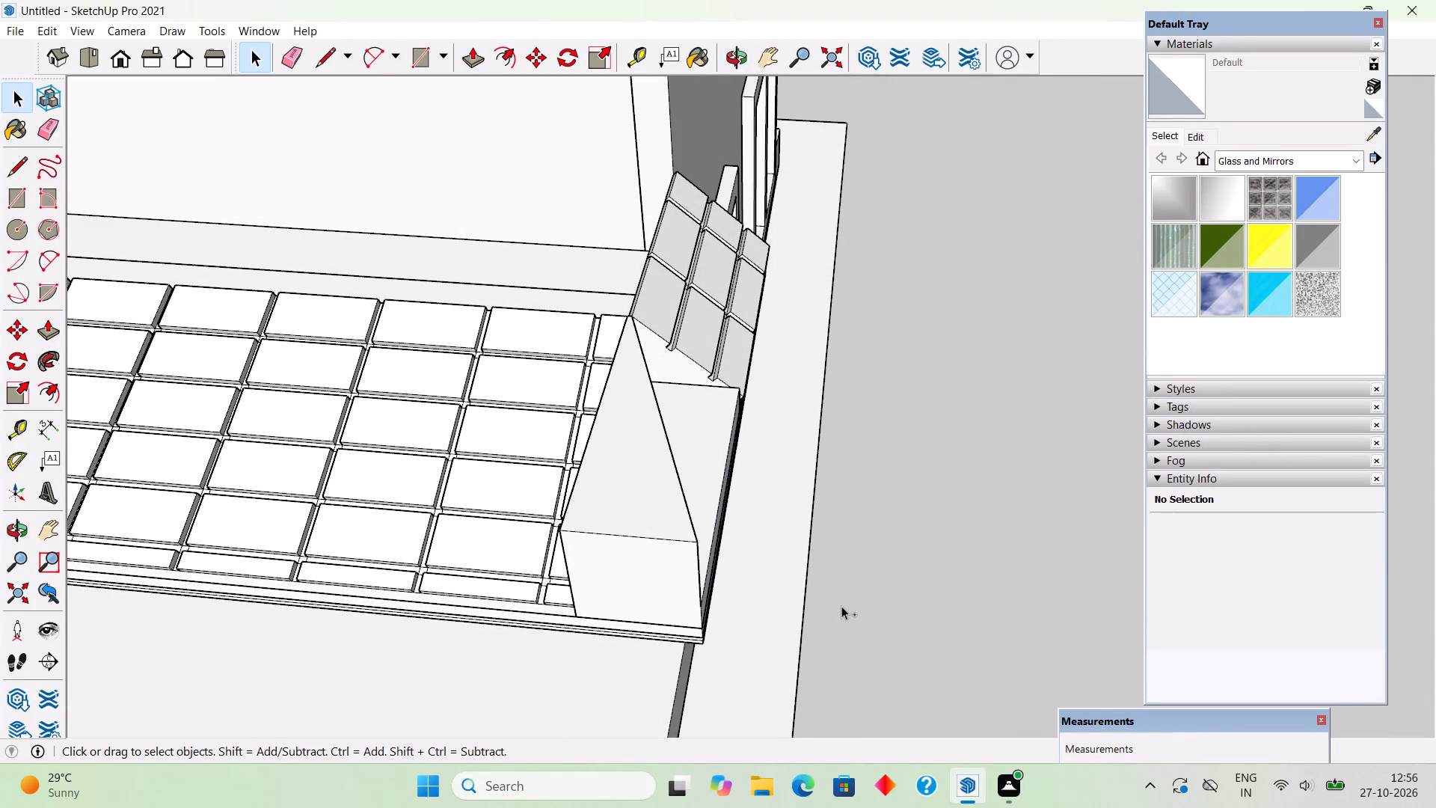
{"action": "key", "text": "ctrl+z"}
{"action": "key", "text": "ctrl+z"}
{"action": "left_click", "coordinate": [886, 590]}
{"action": "key", "text": "ctrl+z"}
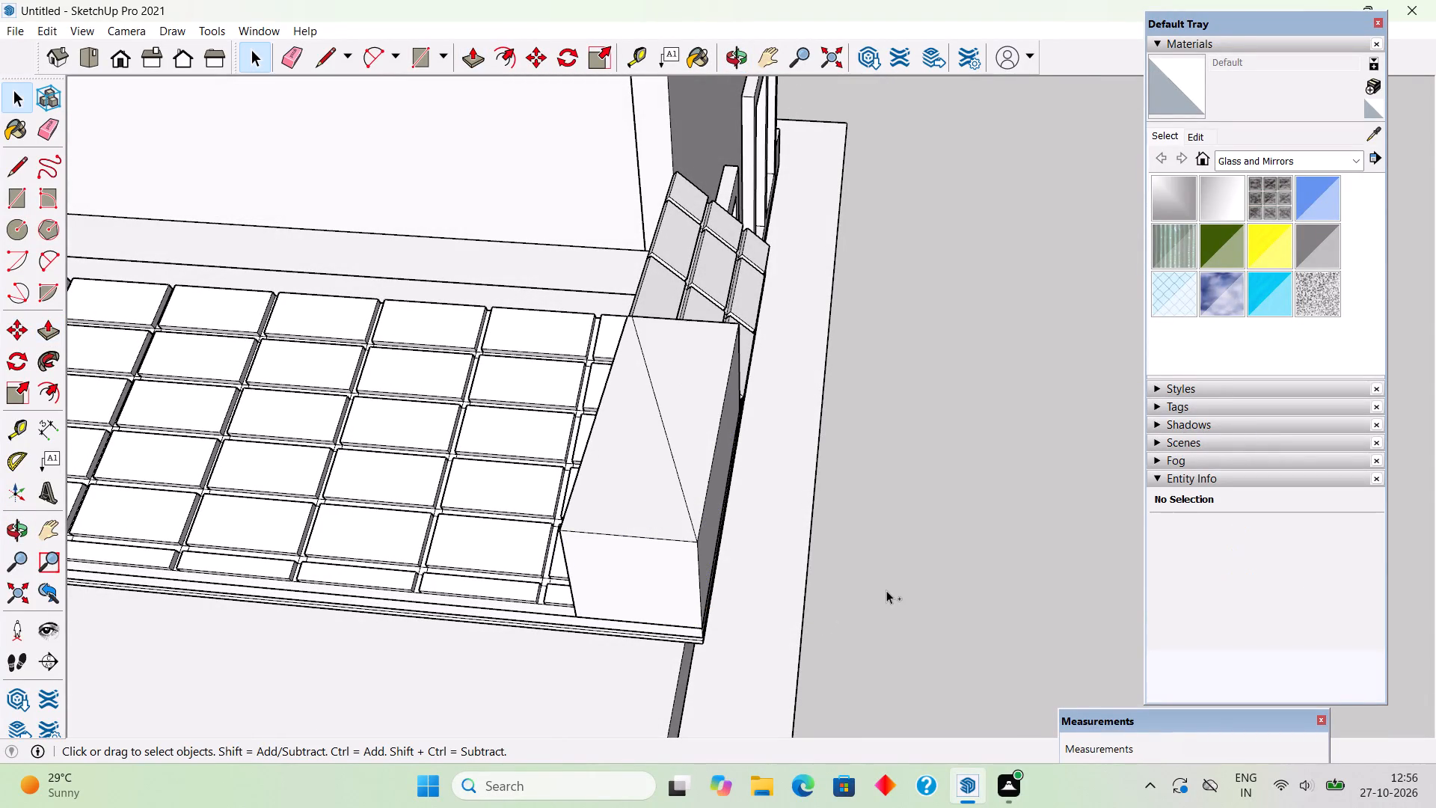
{"action": "key", "text": "ctrl+z"}
{"action": "key", "text": "ctrl+z"}
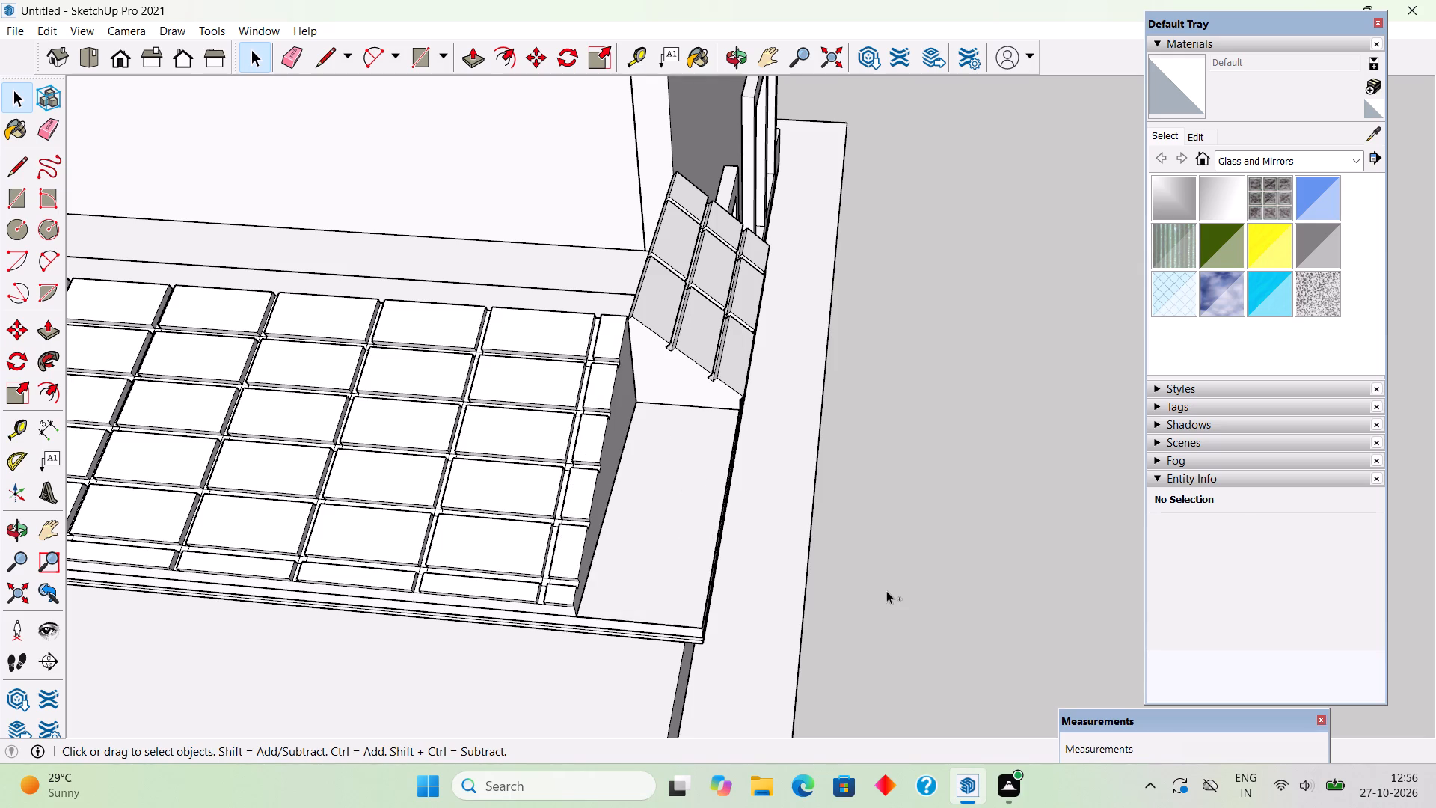
{"action": "key", "text": "ctrl+z"}
{"action": "key", "text": "space"}
{"action": "left_click", "coordinate": [889, 562]}
Inside the long gridded roof's group, Push/Pull the end face out about 2' 1" over the bare corner ledge, and leave the group.
{"action": "scroll", "coordinate": [889, 562], "scroll_direction": "down", "scroll_amount": 6}
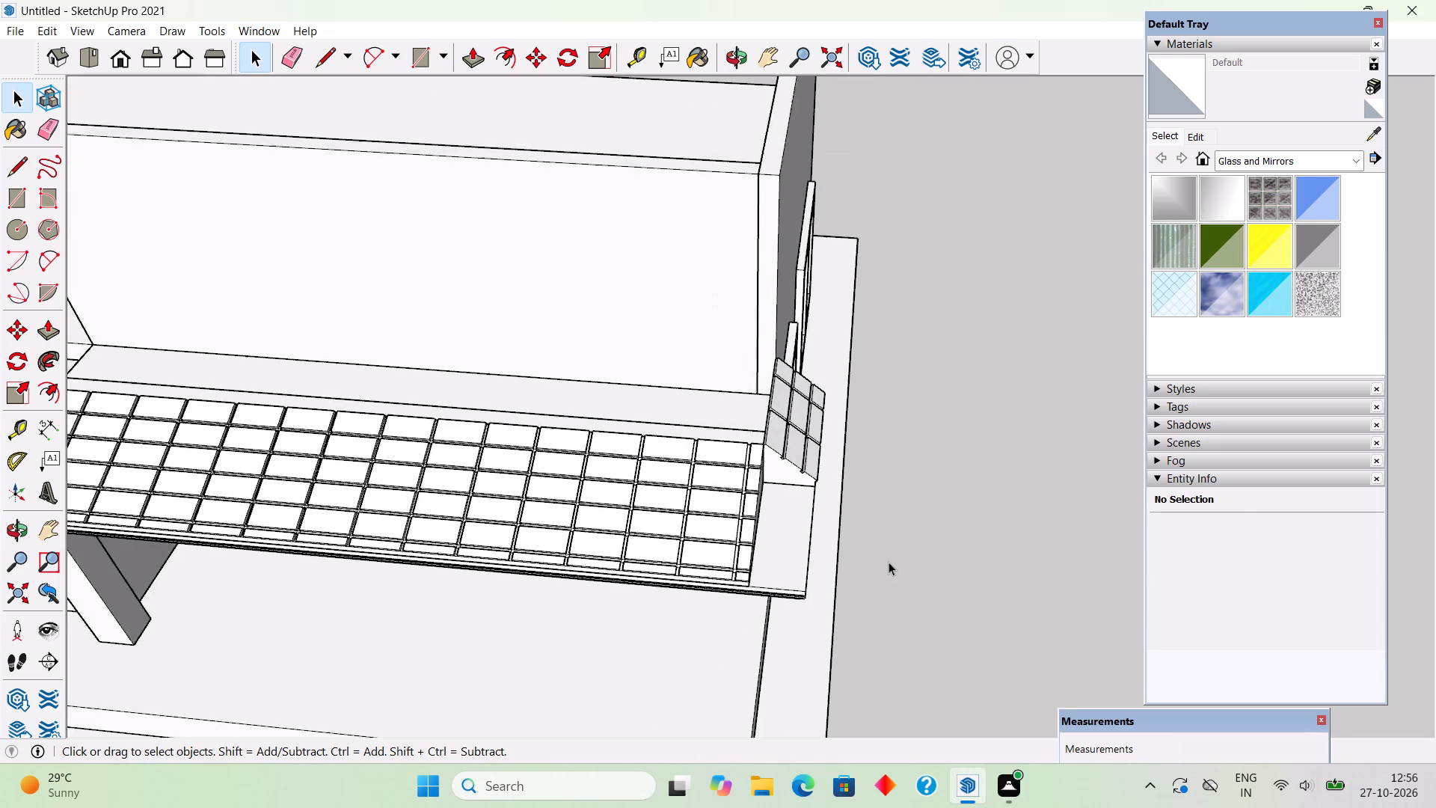
{"action": "scroll", "coordinate": [889, 562], "scroll_direction": "down", "scroll_amount": 6}
{"action": "middle_click_drag", "start_coordinate": [782, 565], "coordinate": [292, 512]}
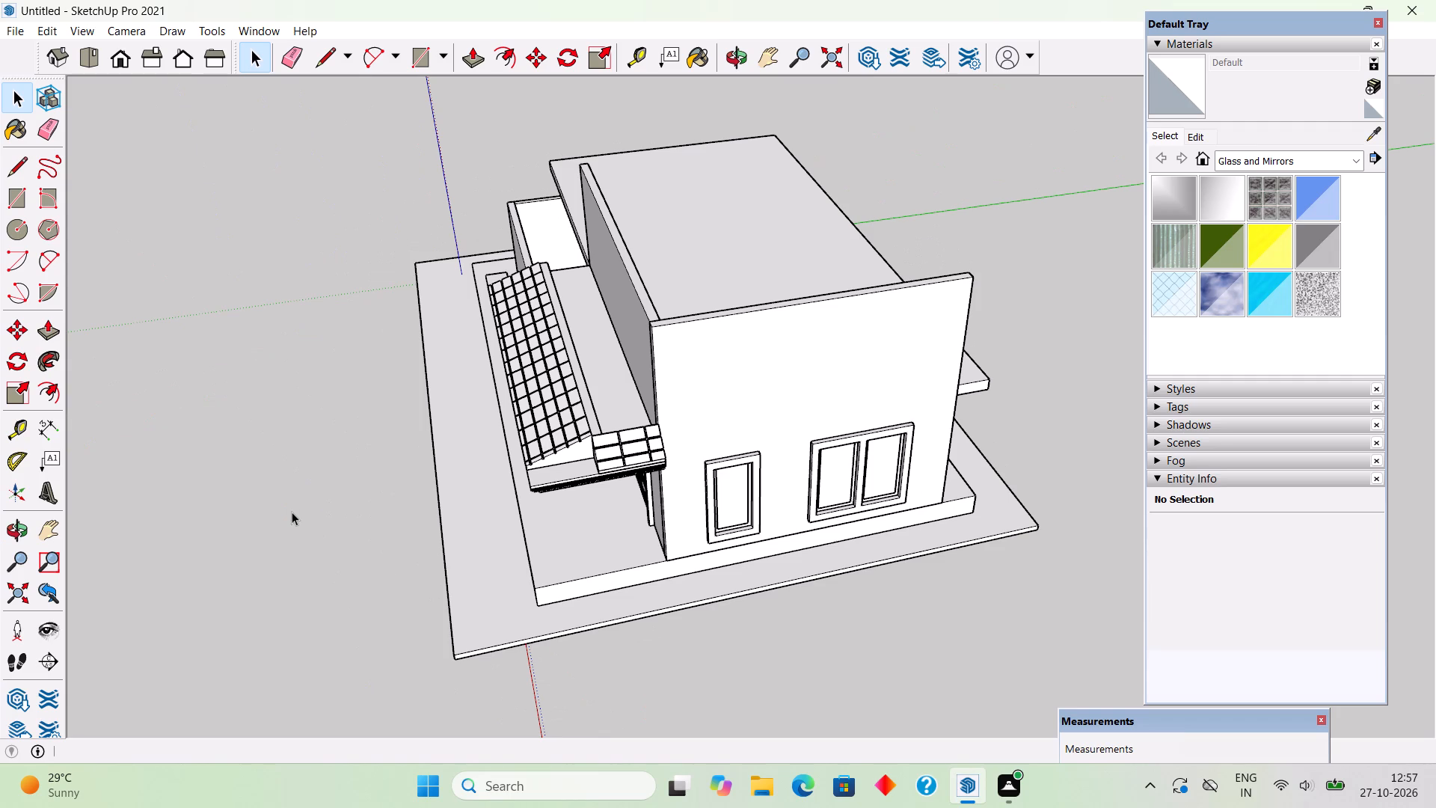
{"action": "scroll", "coordinate": [595, 459], "scroll_direction": "up", "scroll_amount": 5}
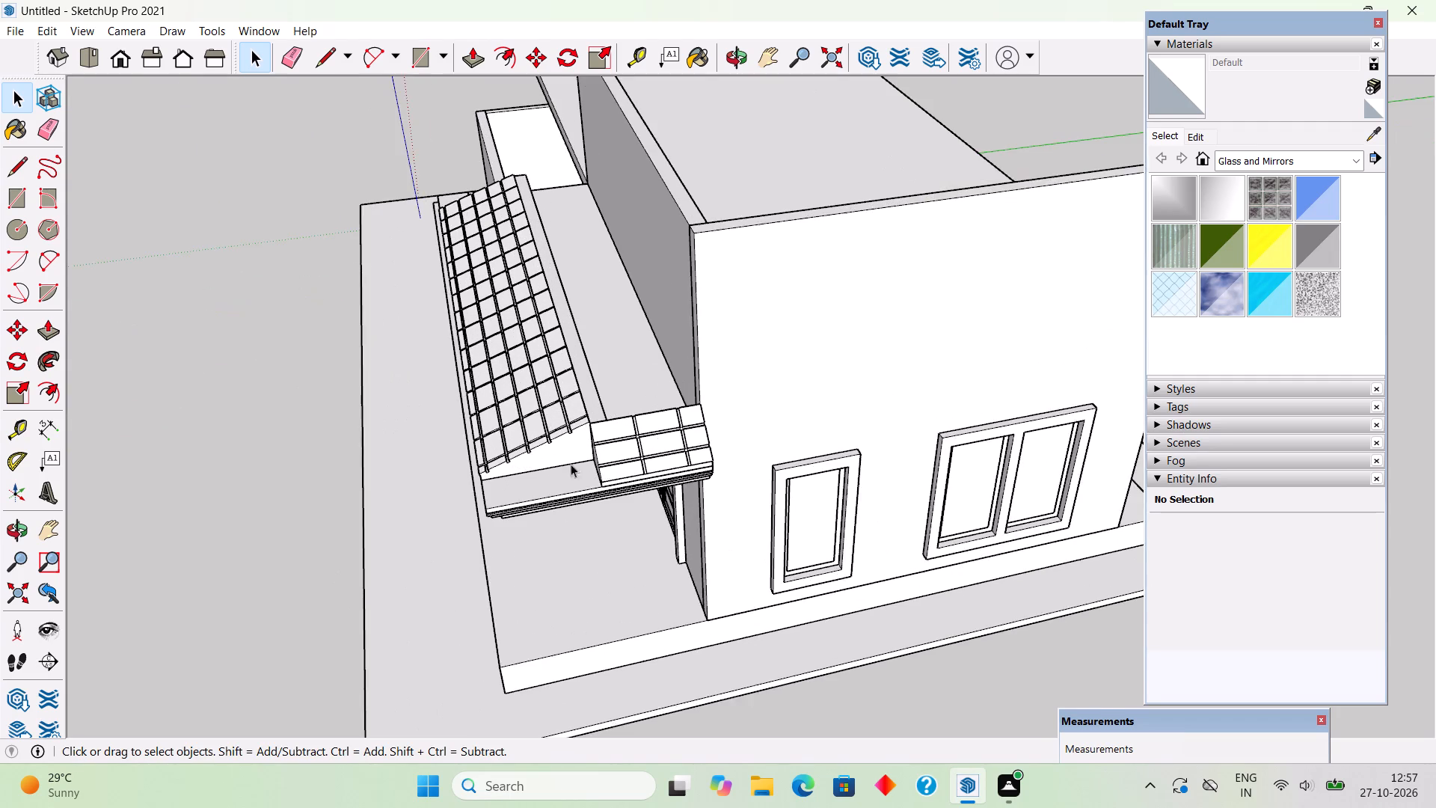
{"action": "scroll", "coordinate": [562, 505], "scroll_direction": "up", "scroll_amount": 5}
{"action": "middle_click_drag", "start_coordinate": [612, 458], "coordinate": [711, 557]}
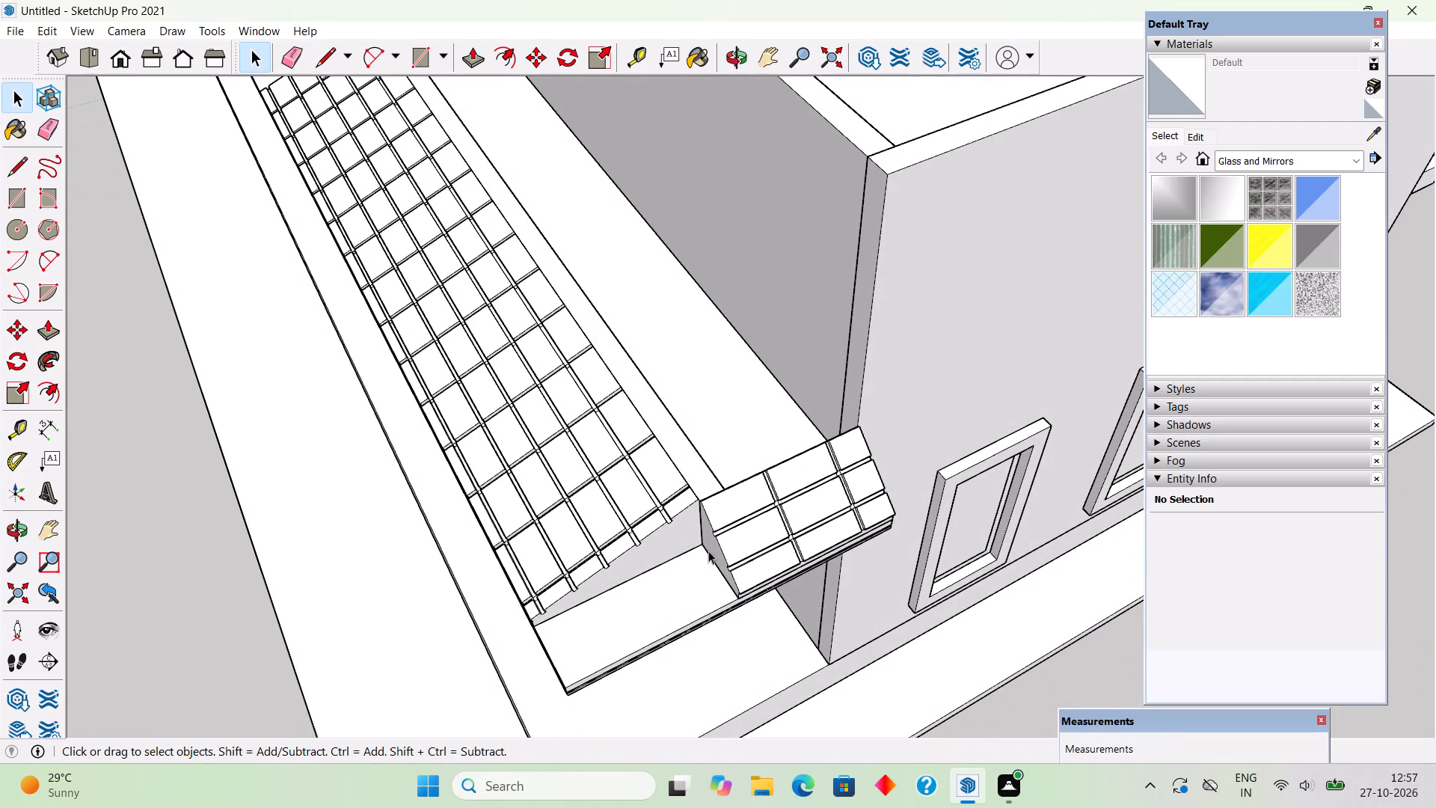
{"action": "middle_click_drag", "start_coordinate": [726, 590], "coordinate": [776, 615]}
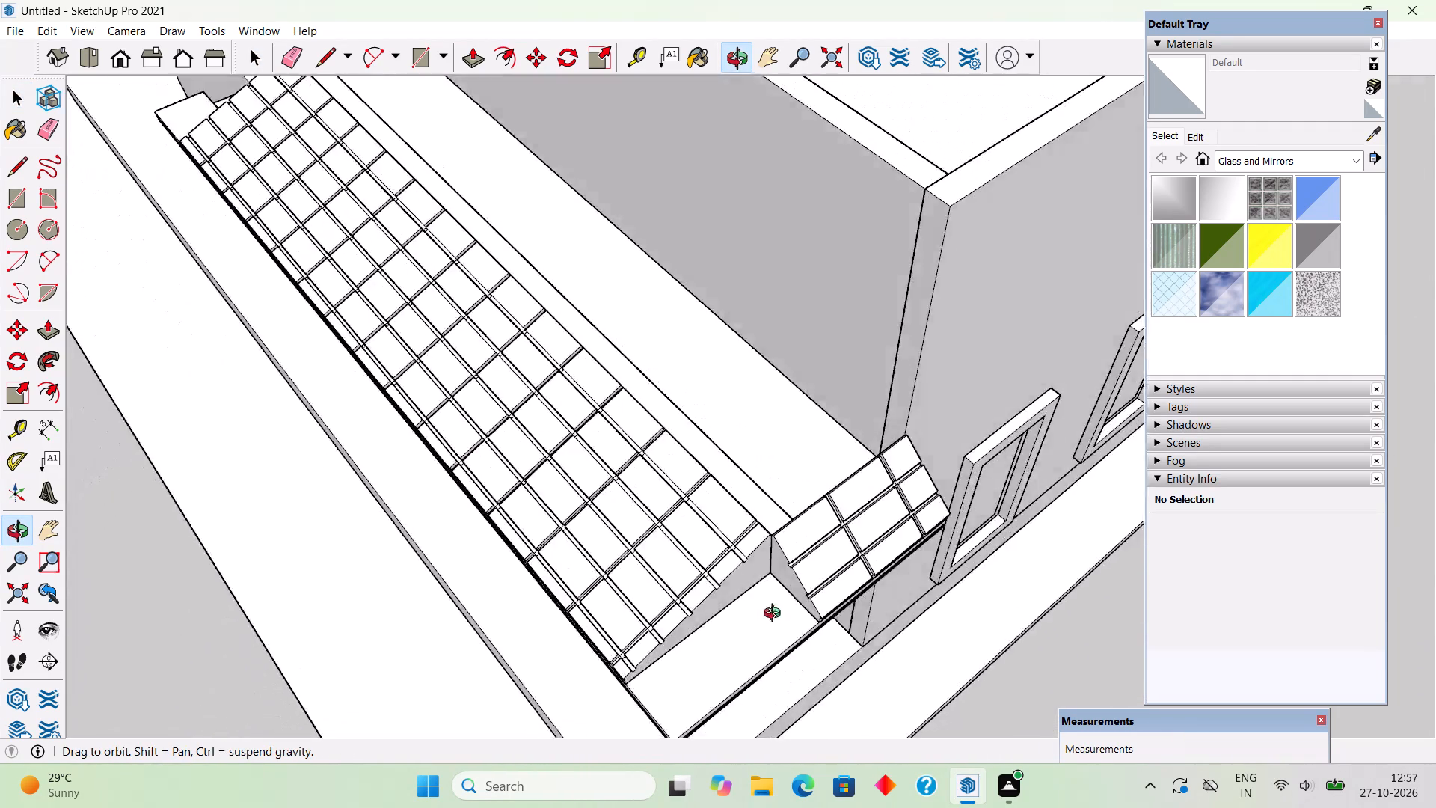
{"action": "middle_click_drag", "start_coordinate": [776, 615], "coordinate": [547, 504]}
{"action": "scroll", "coordinate": [547, 504], "scroll_direction": "down", "scroll_amount": 4}
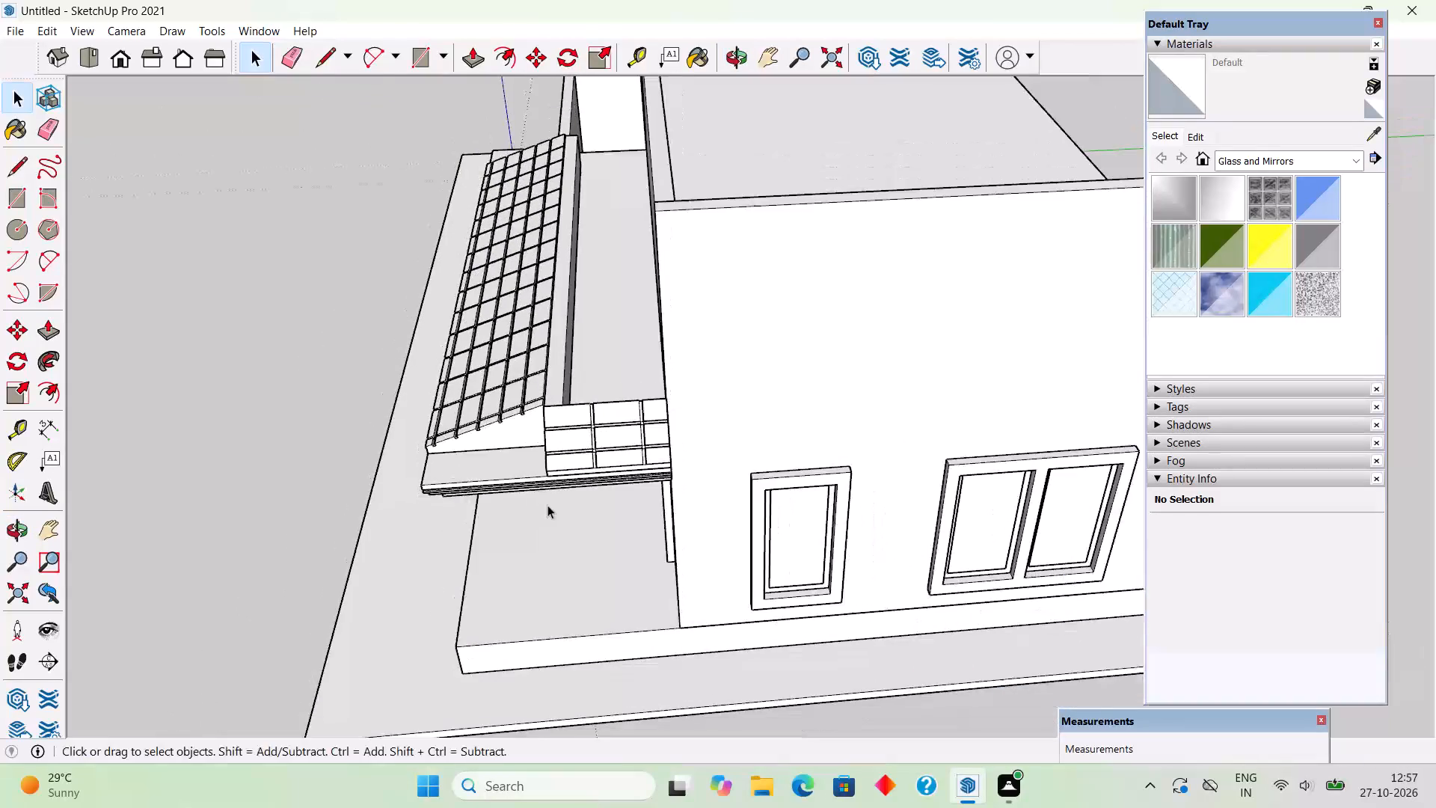
{"action": "scroll", "coordinate": [526, 447], "scroll_direction": "up", "scroll_amount": 5}
{"action": "left_click", "coordinate": [547, 432]}
{"action": "double_click", "coordinate": [547, 432]}
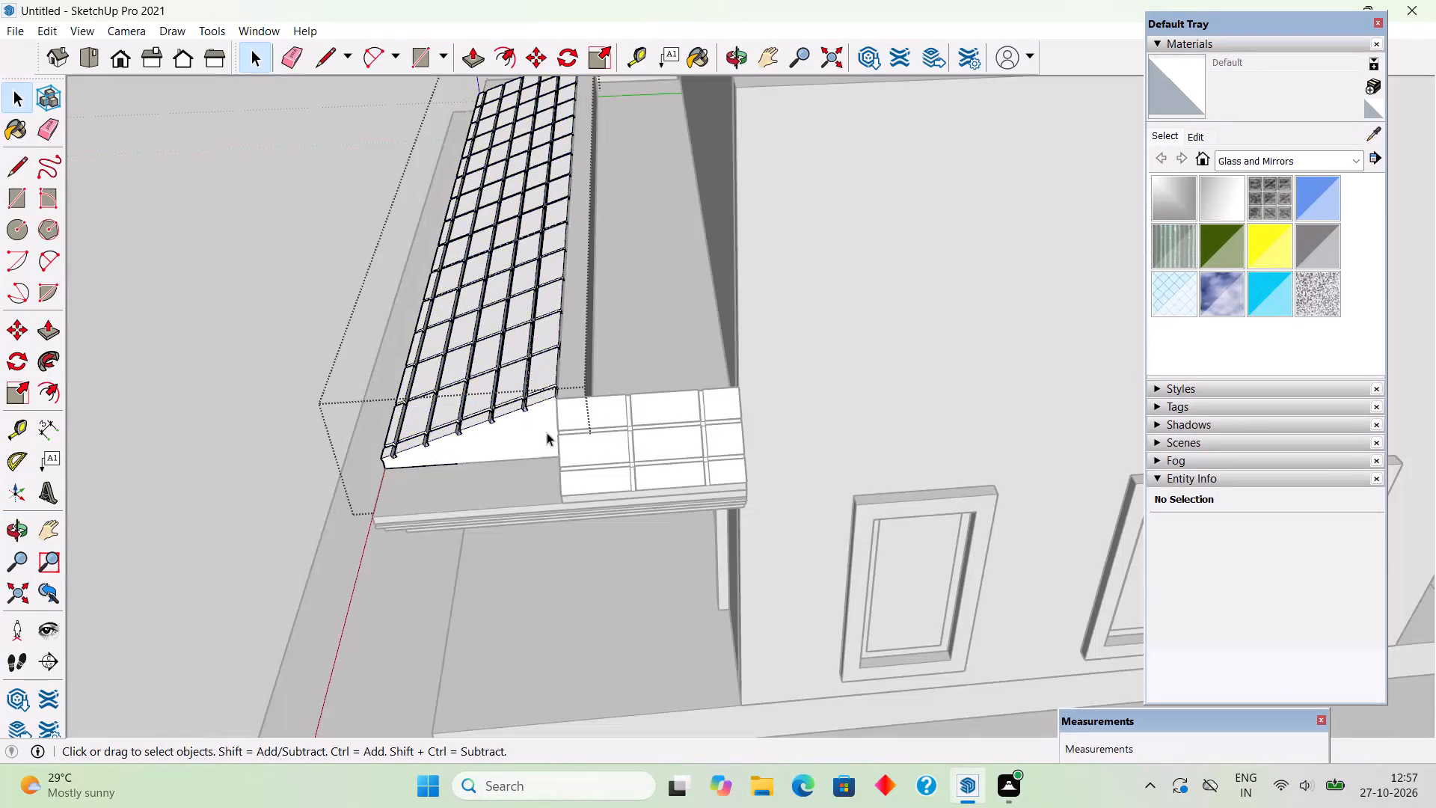
{"action": "key", "text": "p"}
{"action": "left_click", "coordinate": [547, 432]}
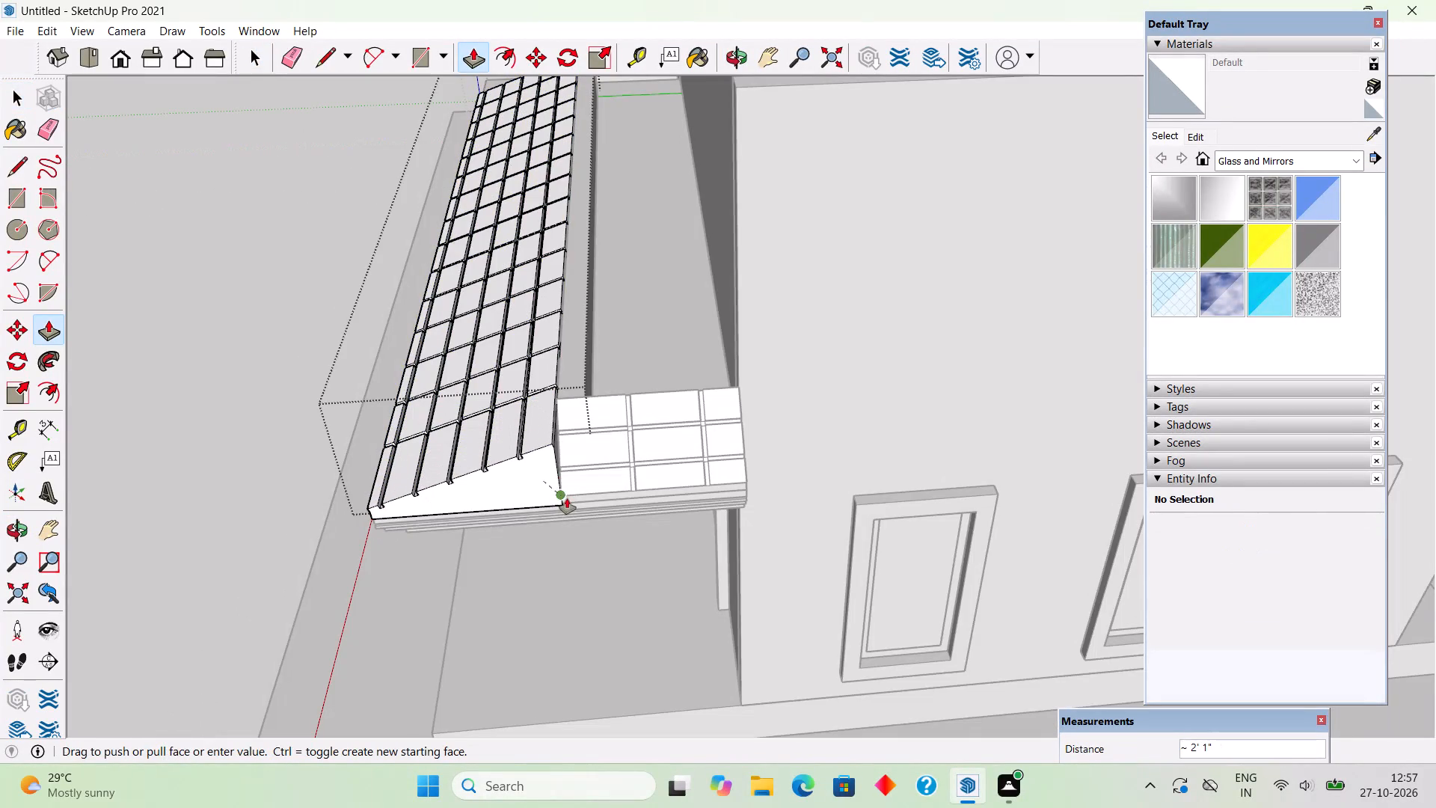
{"action": "left_click", "coordinate": [567, 498]}
{"action": "key", "text": "space"}
{"action": "left_click", "coordinate": [130, 242]}
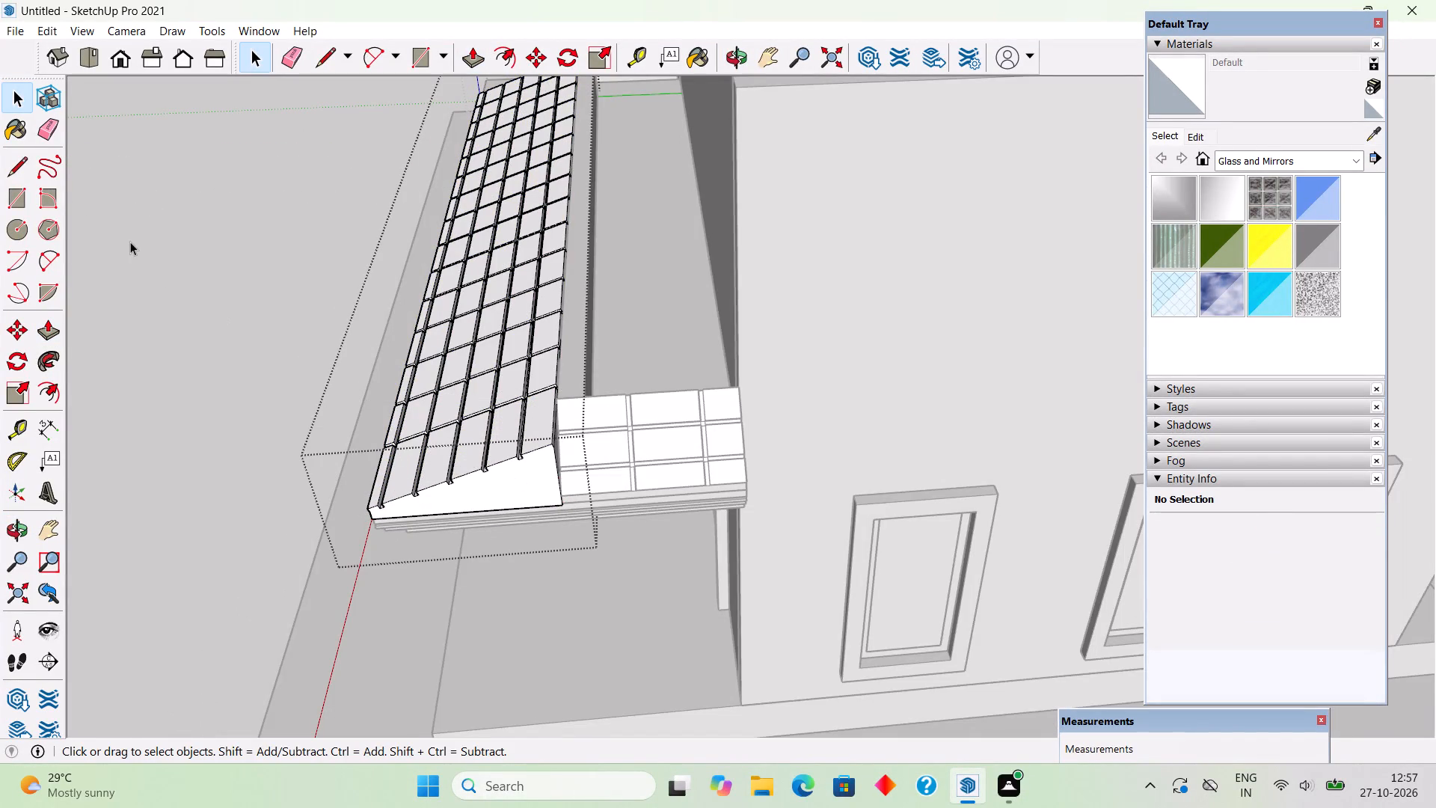
Hide the short side gridded roof group to expose the ledge beside the long roof's extended end.
{"action": "middle_click_drag", "start_coordinate": [553, 533], "coordinate": [399, 536]}
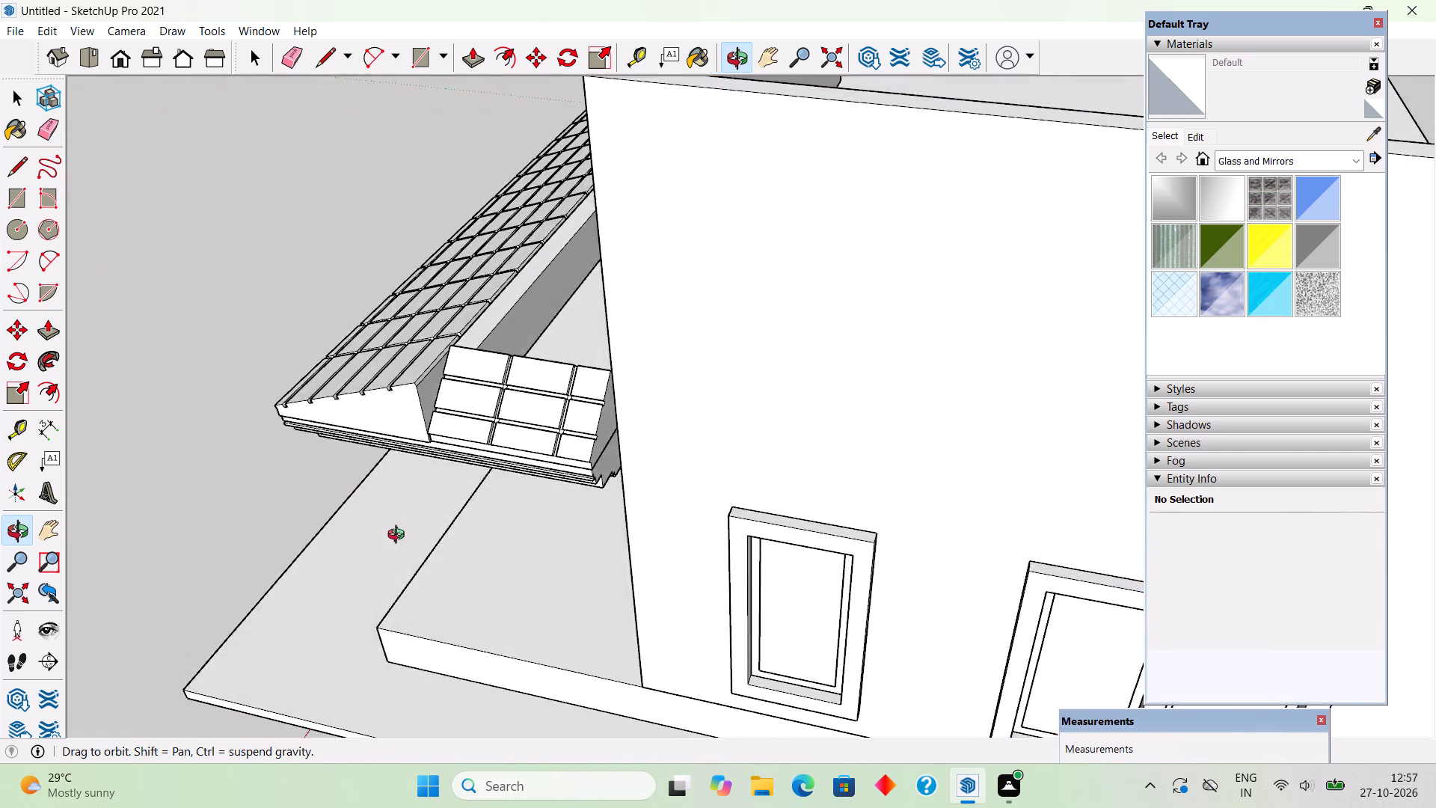
{"action": "middle_click_drag", "start_coordinate": [399, 536], "coordinate": [502, 584]}
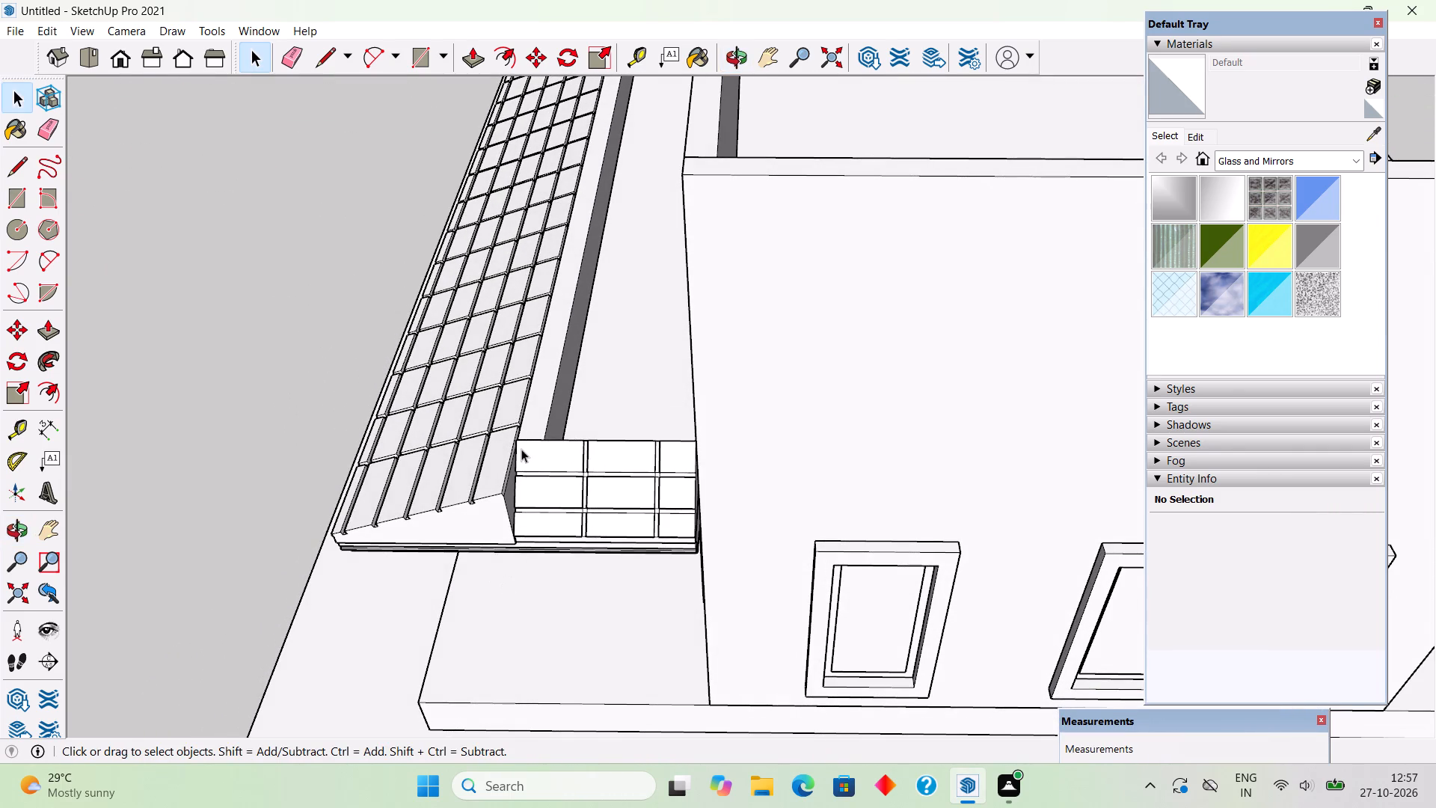
{"action": "left_click", "coordinate": [585, 482]}
{"action": "right_click", "coordinate": [571, 506]}
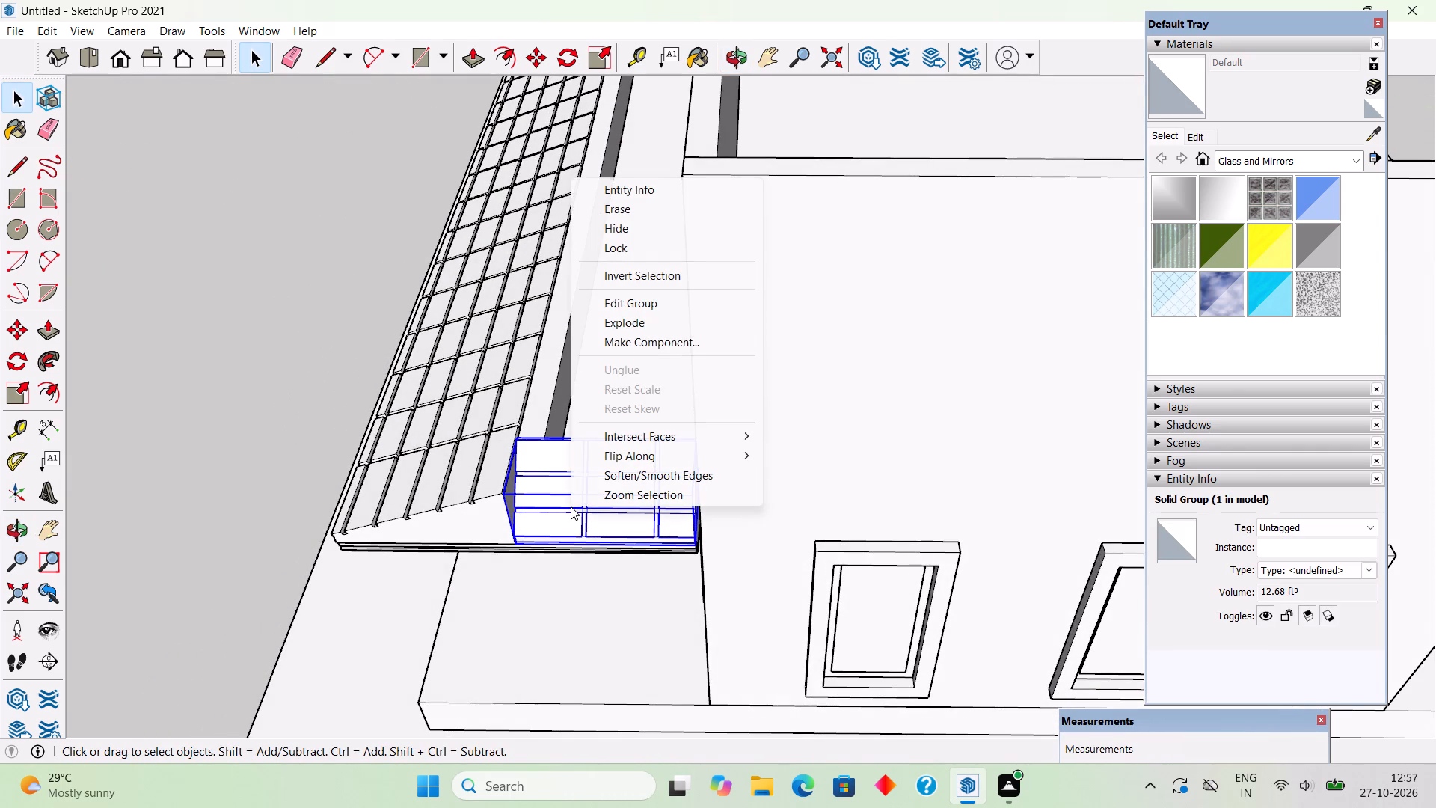
{"action": "left_click", "coordinate": [632, 236]}
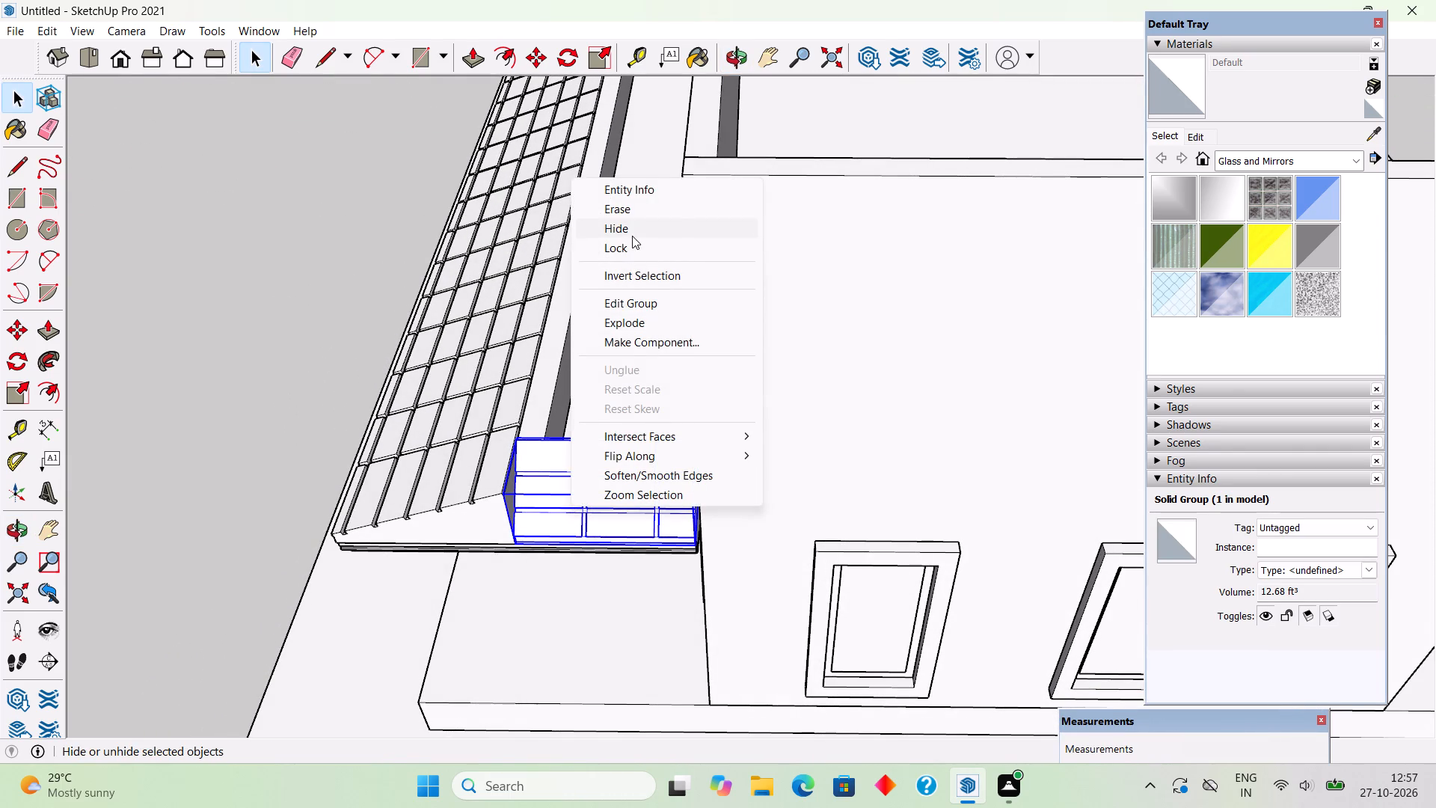
{"action": "middle_click_drag", "start_coordinate": [440, 487], "coordinate": [284, 477]}
{"action": "scroll", "coordinate": [477, 420], "scroll_direction": "up", "scroll_amount": 3}
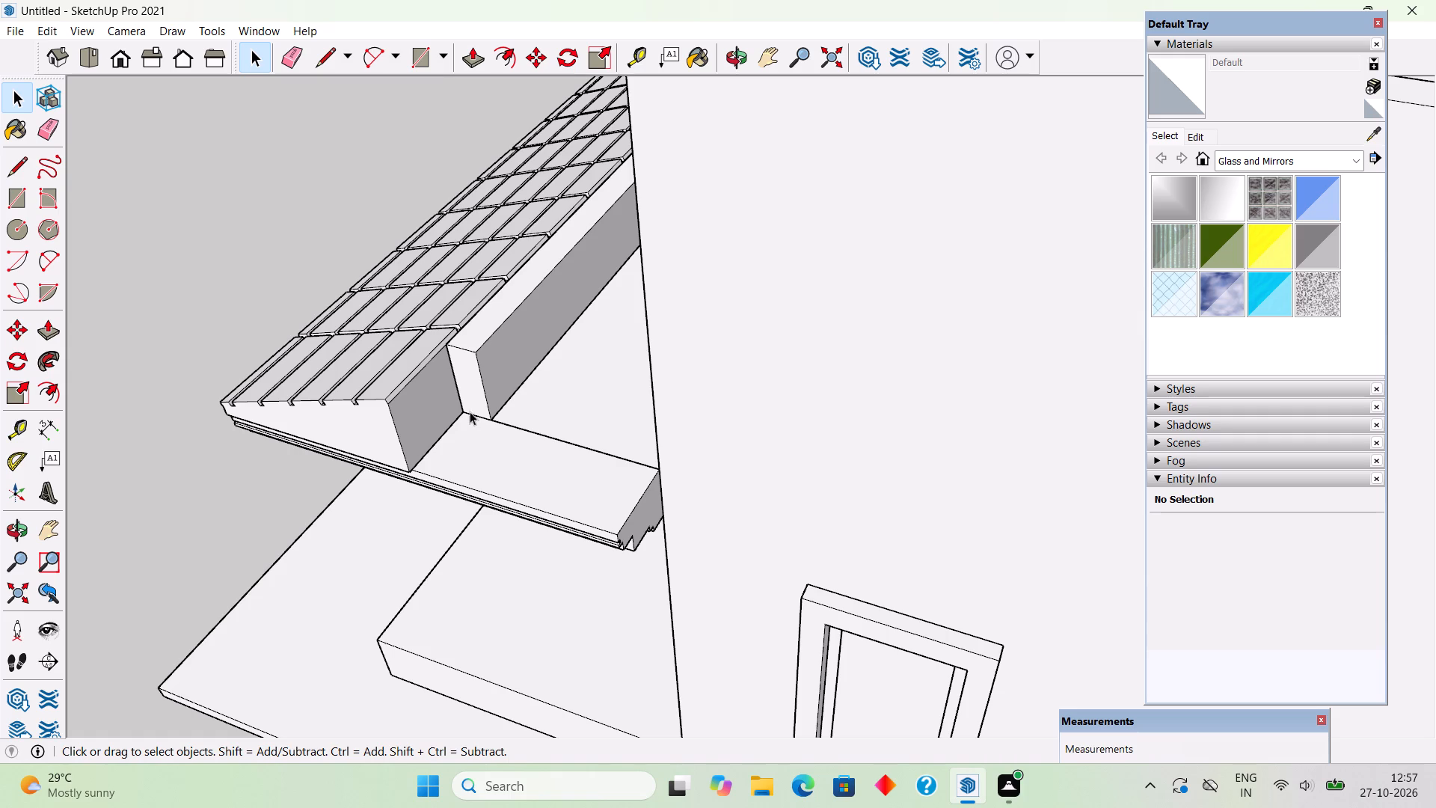
Inside the long gridded roof's group, Push/Pull the end face back 2' 1" off the corner ledge, and leave the group.
{"action": "double_click", "coordinate": [362, 431]}
{"action": "left_click", "coordinate": [362, 431]}
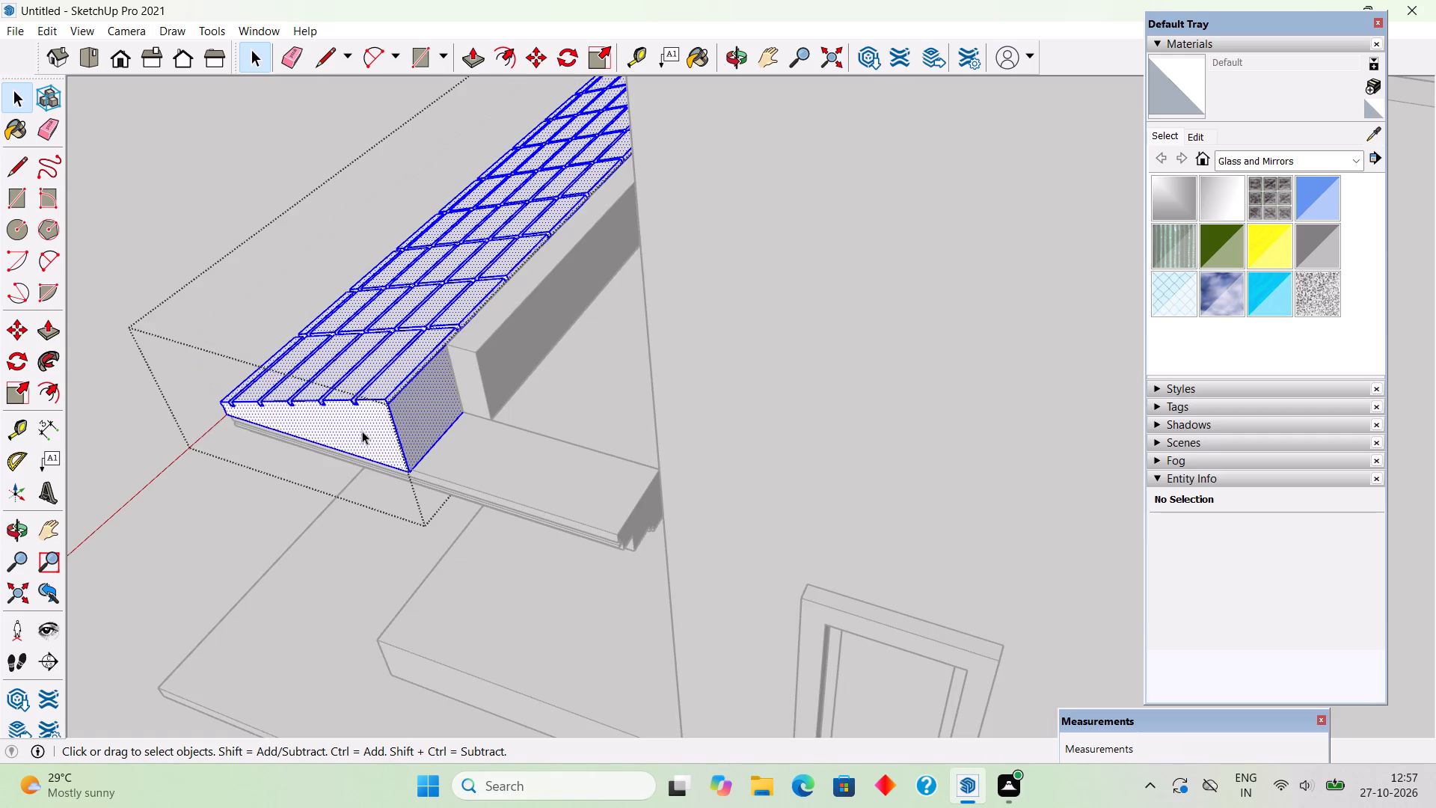
{"action": "key", "text": "p"}
{"action": "left_click", "coordinate": [362, 431]}
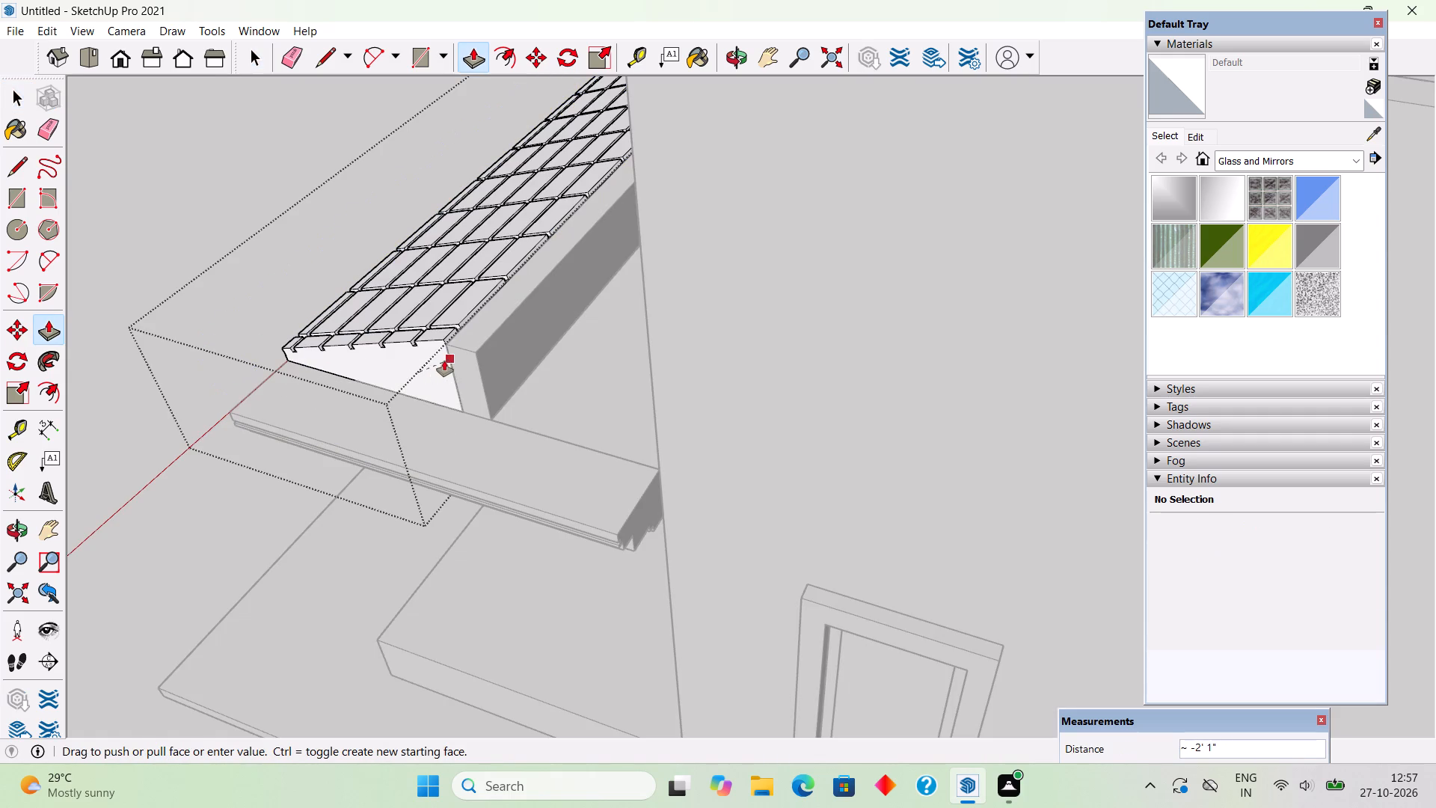
{"action": "left_click", "coordinate": [444, 361]}
{"action": "key", "text": "space"}
{"action": "left_click", "coordinate": [212, 220]}
Draw a closed profile at the long roof's end: along the ledge to the wall edge, 2' up, 5' across, and down the roof slope.
{"action": "middle_click_drag", "start_coordinate": [722, 508], "coordinate": [987, 420]}
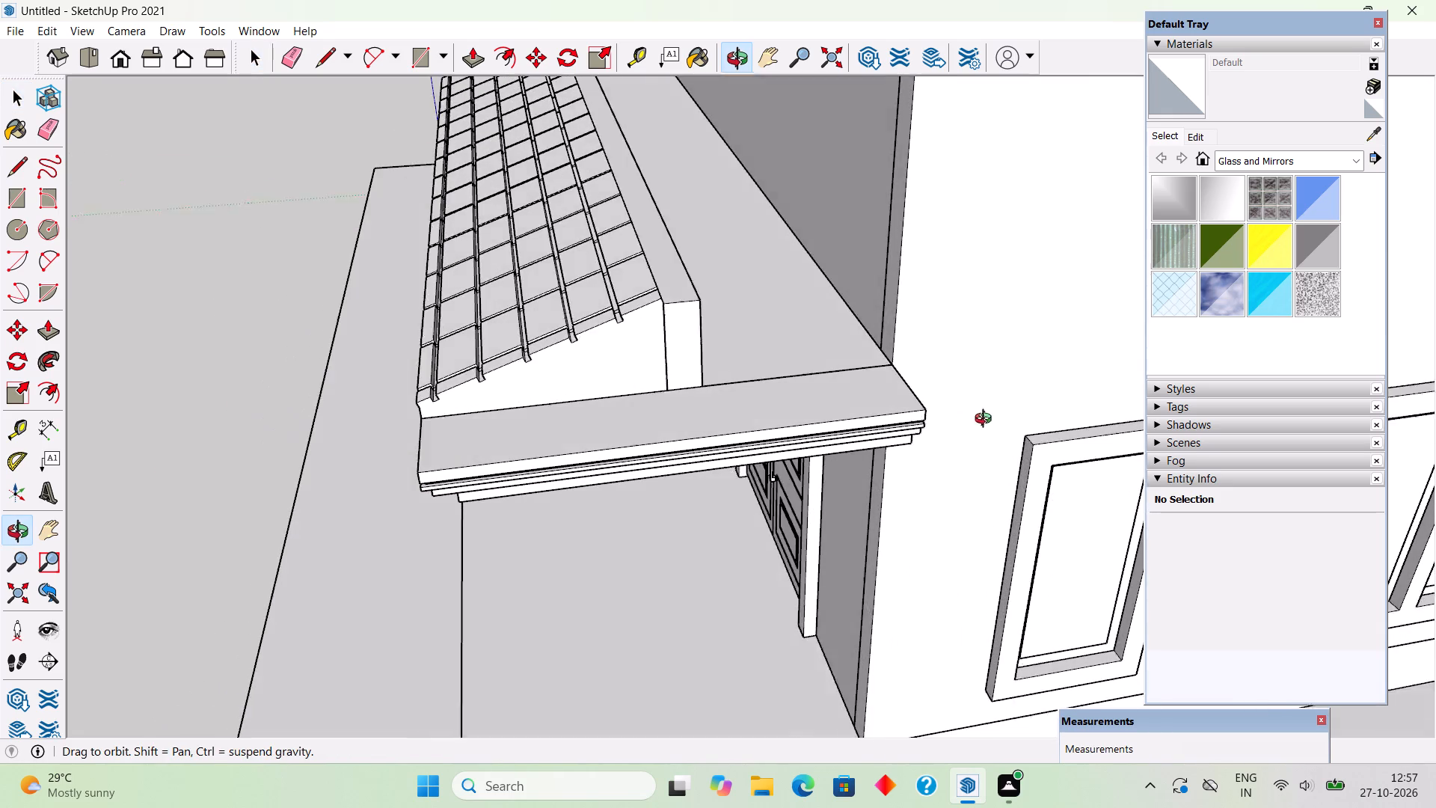
{"action": "middle_click_drag", "start_coordinate": [987, 420], "coordinate": [1001, 418]}
{"action": "middle_click_drag", "start_coordinate": [684, 425], "coordinate": [659, 407]}
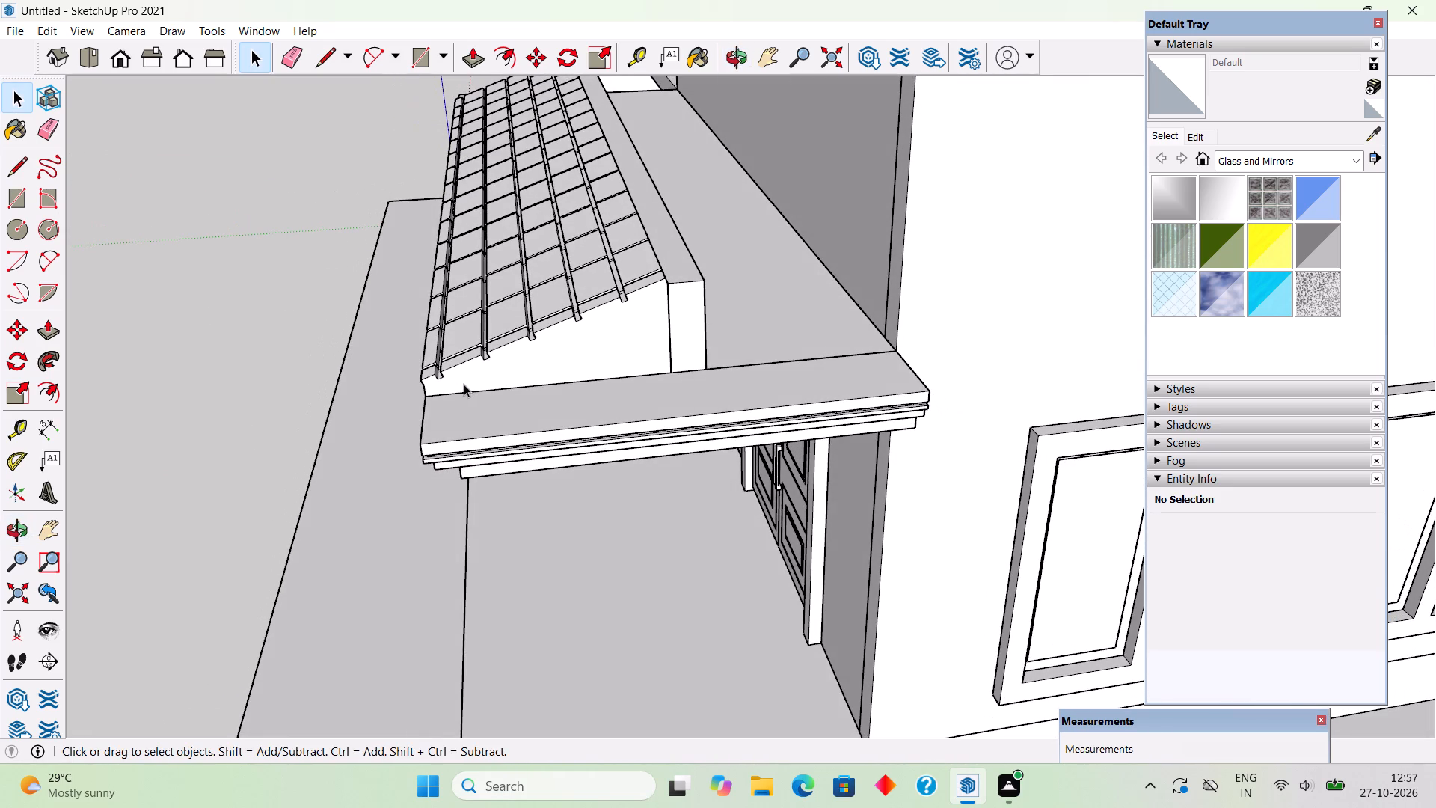
{"action": "key", "text": "l"}
{"action": "left_click", "coordinate": [435, 394]}
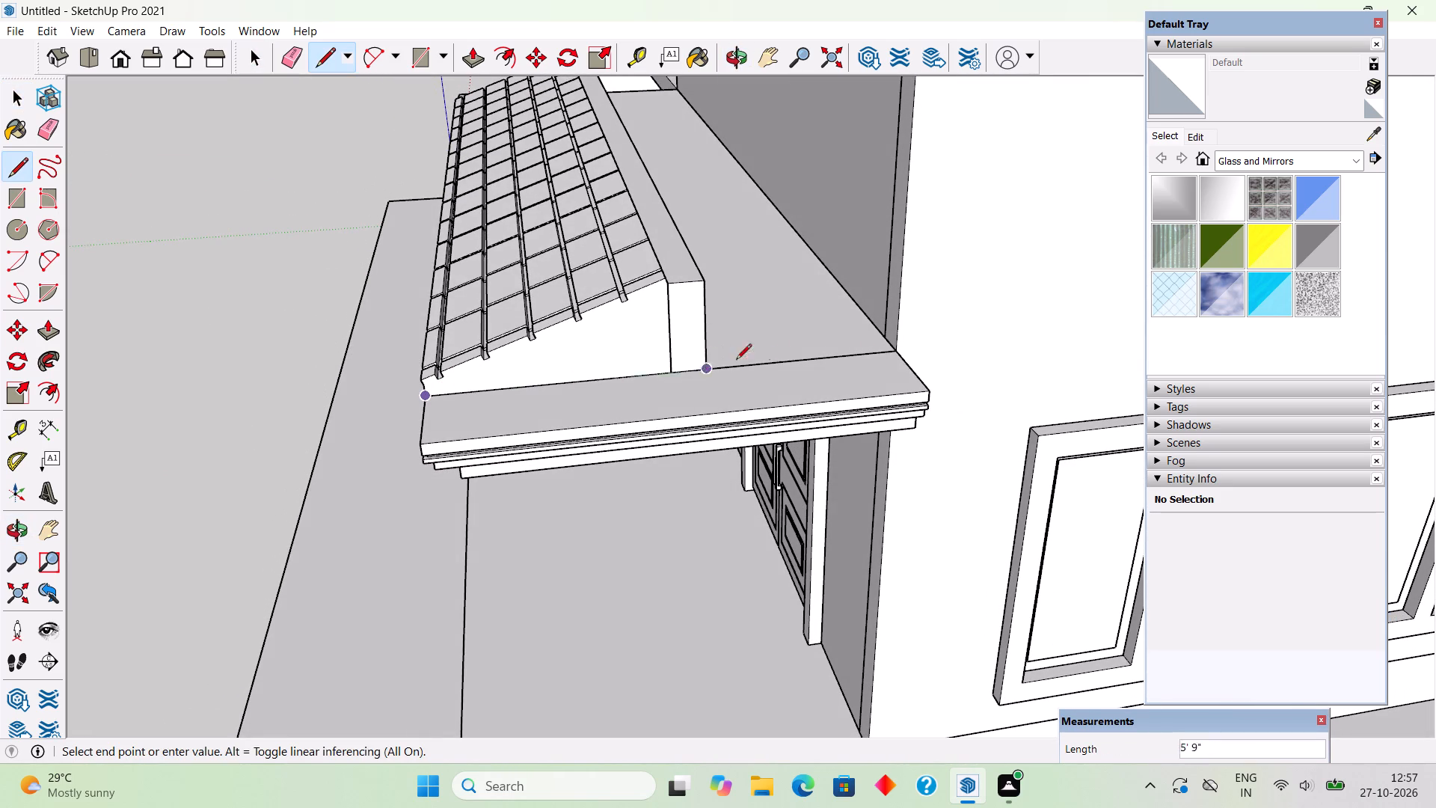
{"action": "left_click", "coordinate": [899, 354]}
{"action": "left_click", "coordinate": [899, 265]}
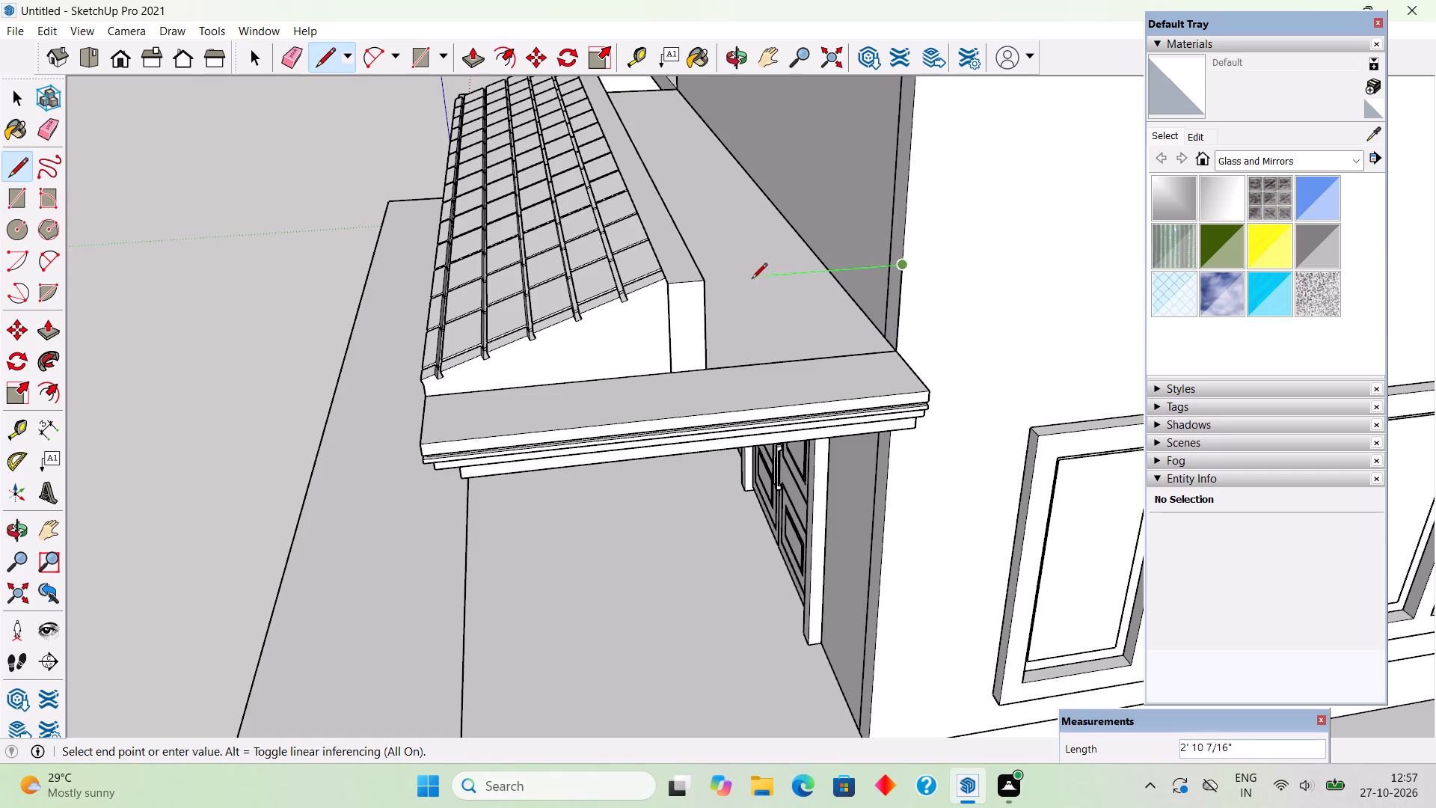
{"action": "left_click", "coordinate": [665, 287]}
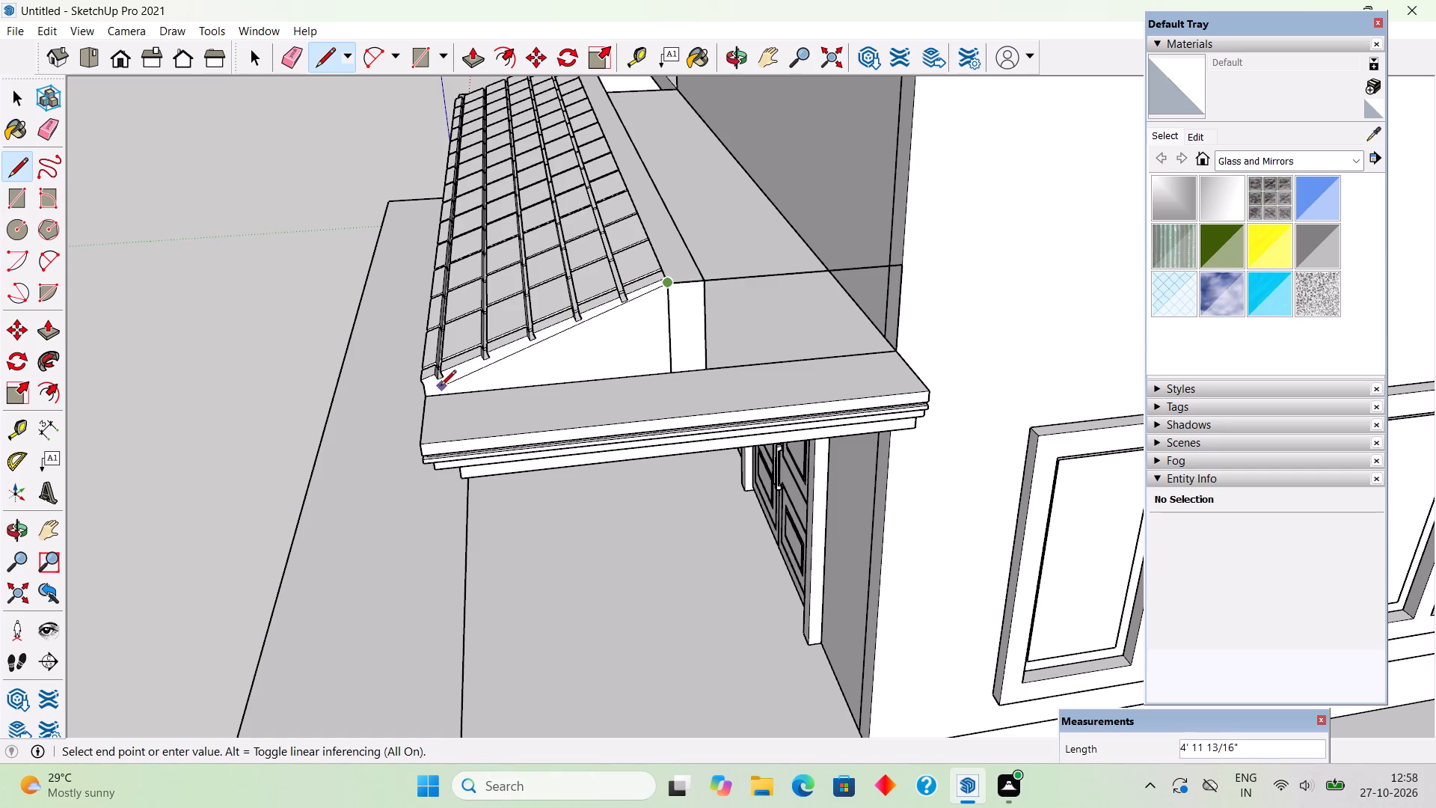
{"action": "left_click", "coordinate": [416, 387]}
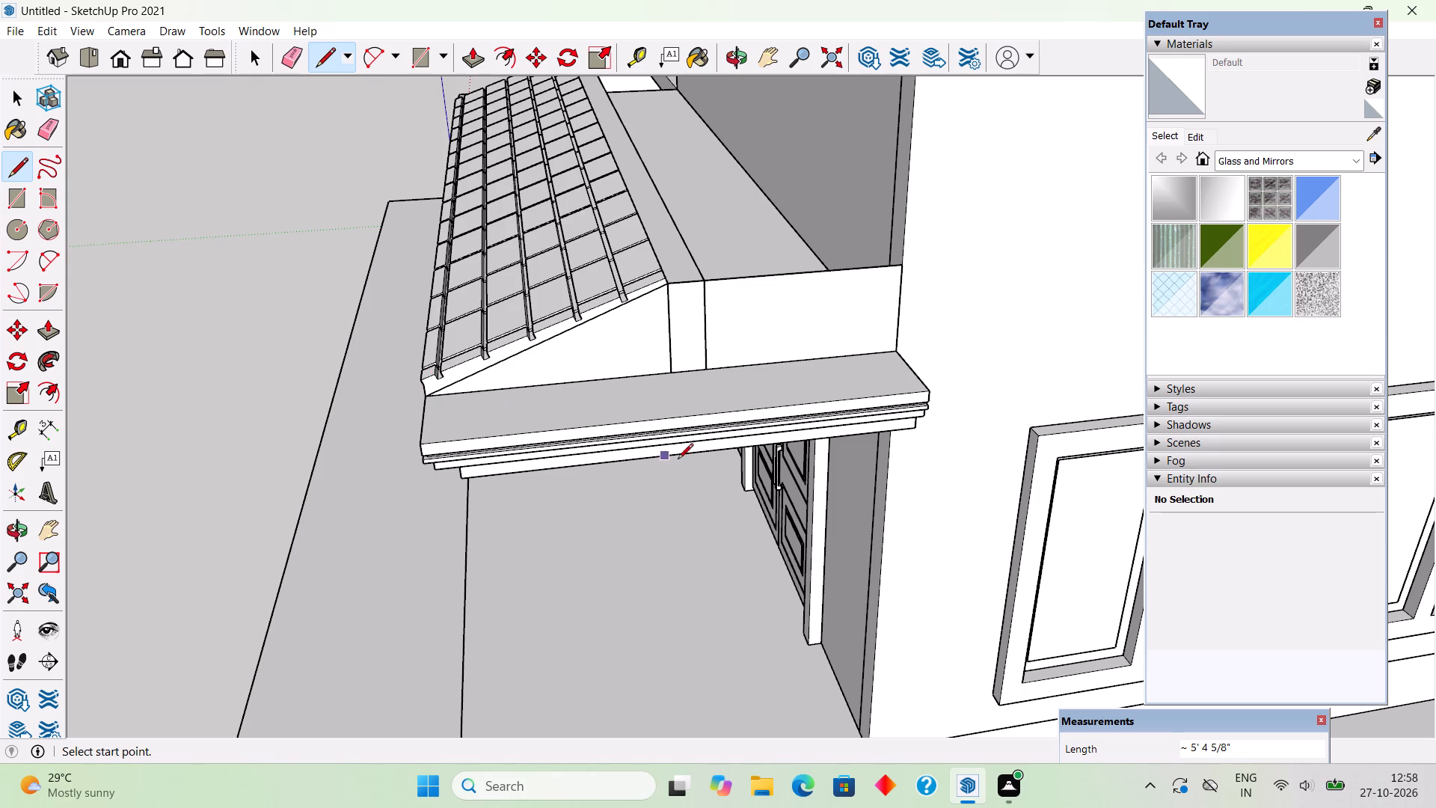
Push/Pull the new end profile out 2' to the outer edge of the corner ledge.
{"action": "key", "text": "p"}
{"action": "left_click", "coordinate": [703, 355]}
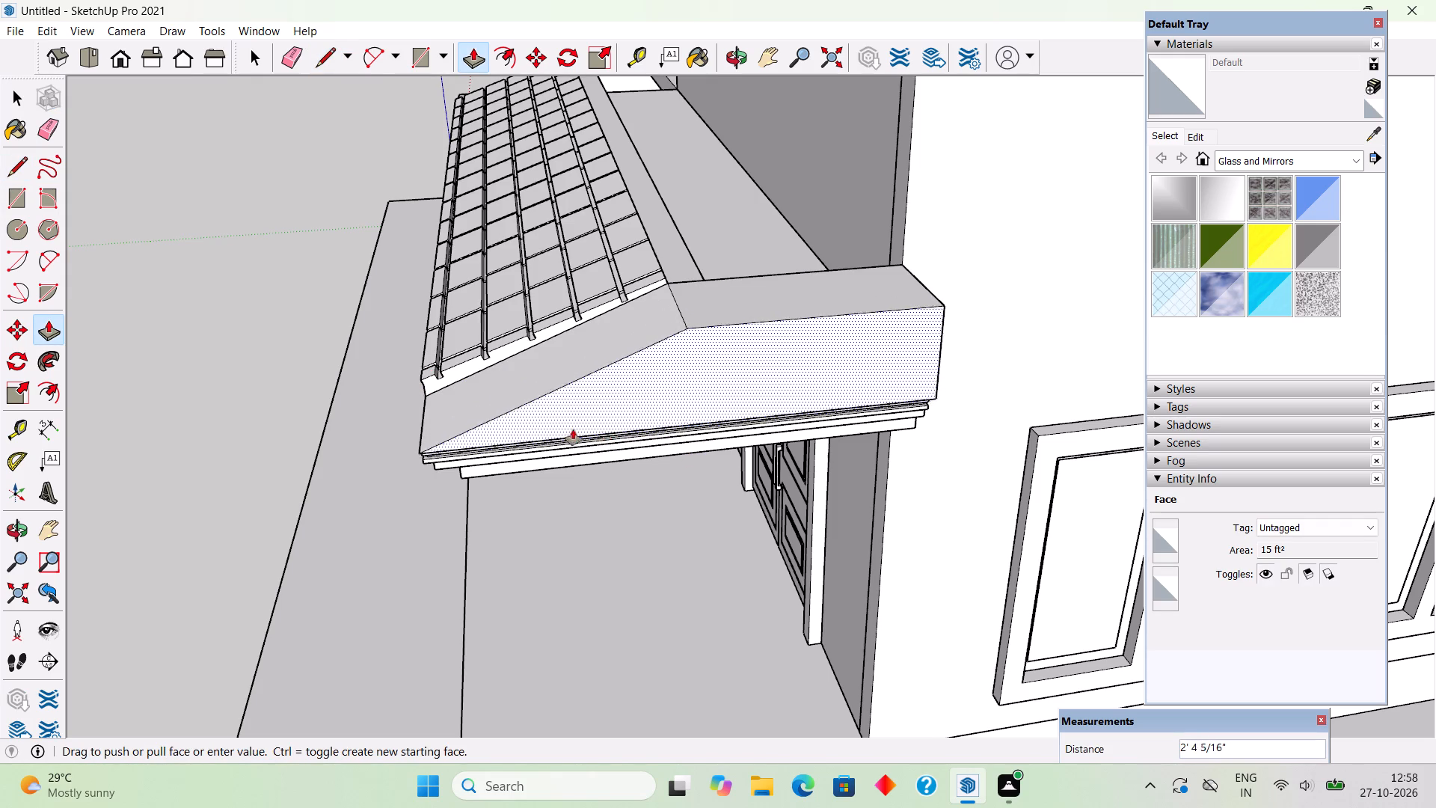
{"action": "middle_click_drag", "start_coordinate": [544, 396], "coordinate": [880, 280]}
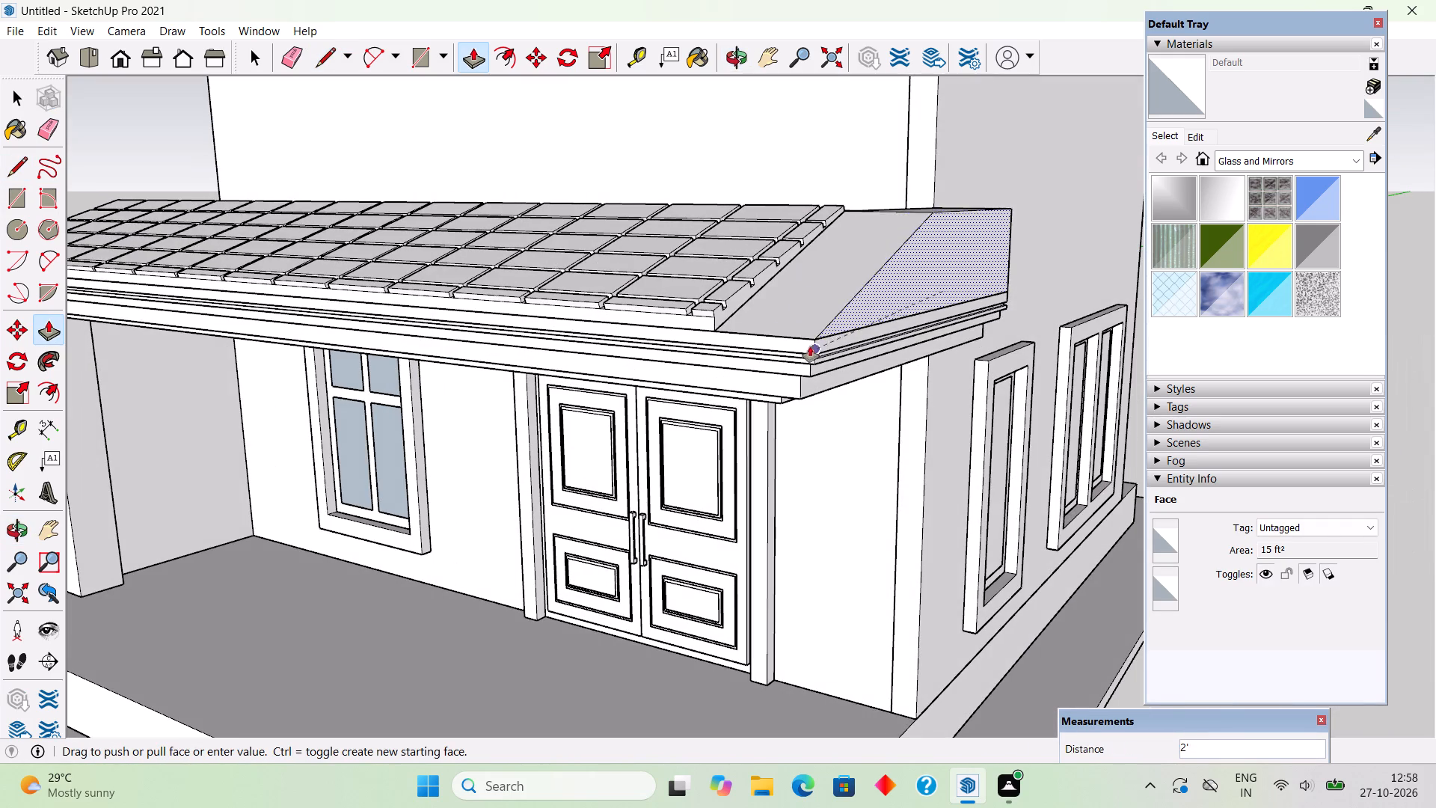
{"action": "left_click", "coordinate": [817, 340]}
Examine the extruded corner block and how it meets the long gridded roof and the house wall.
{"action": "middle_click_drag", "start_coordinate": [897, 407], "coordinate": [677, 495]}
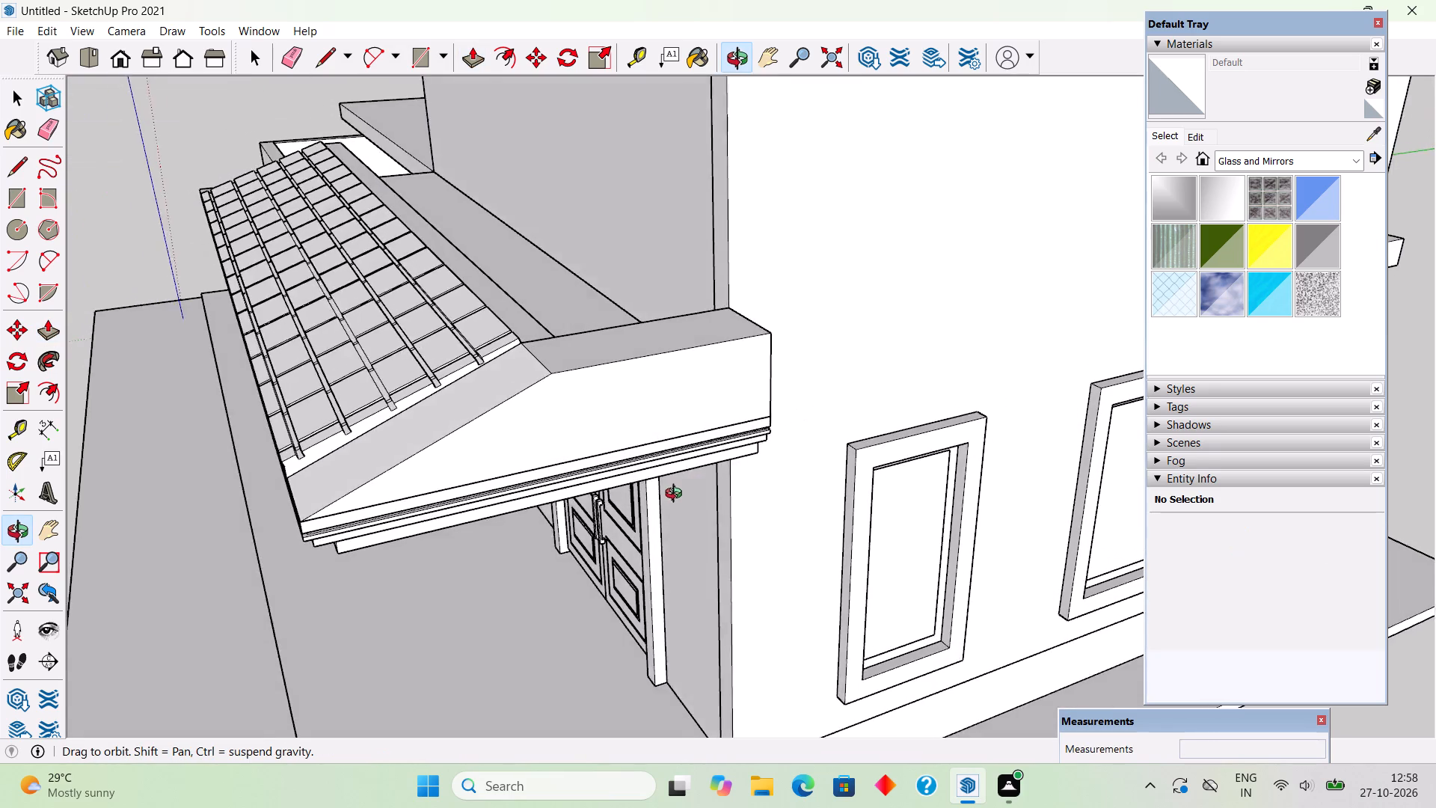
{"action": "middle_click_drag", "start_coordinate": [677, 495], "coordinate": [558, 542]}
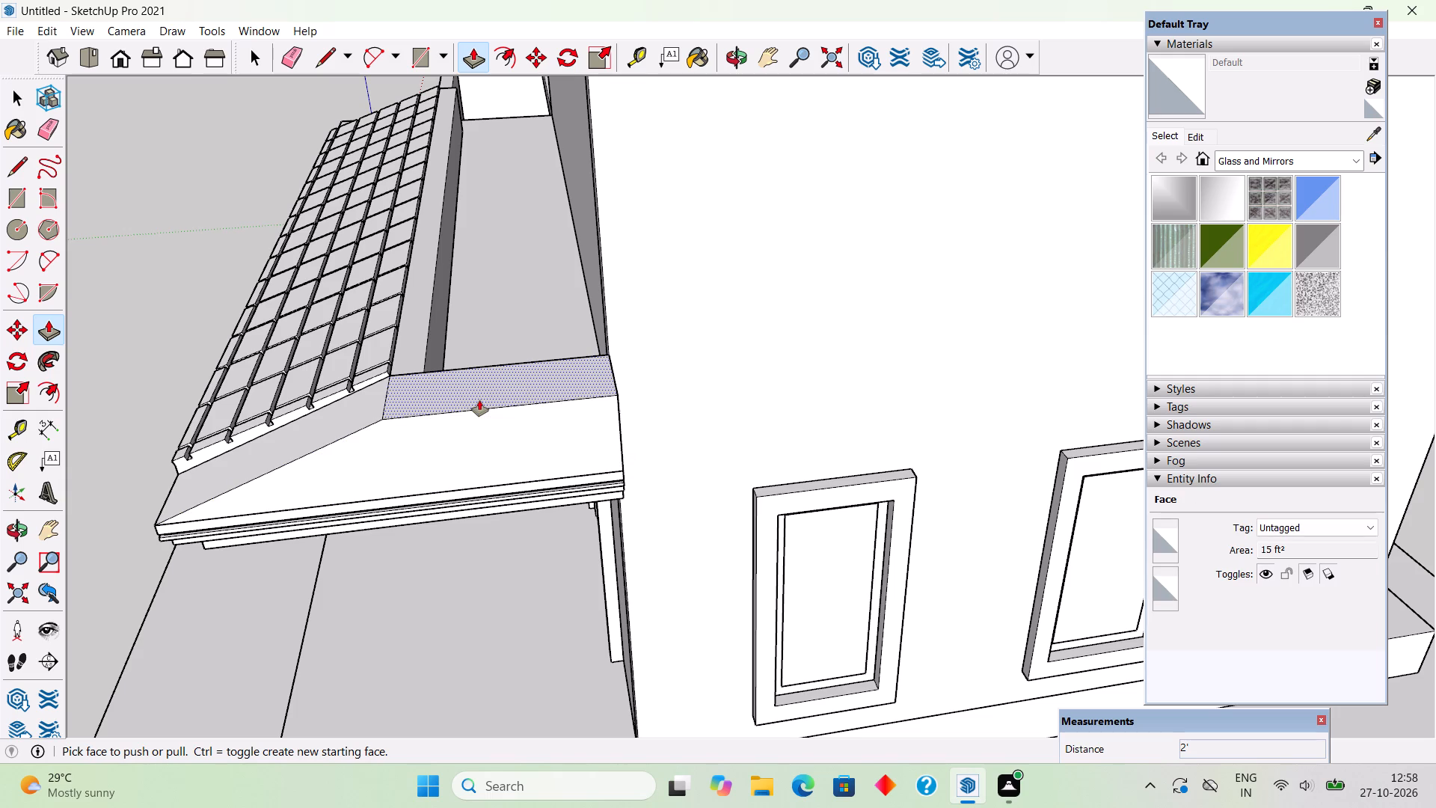
{"action": "key", "text": "space"}
{"action": "middle_click_drag", "start_coordinate": [441, 438], "coordinate": [770, 379]}
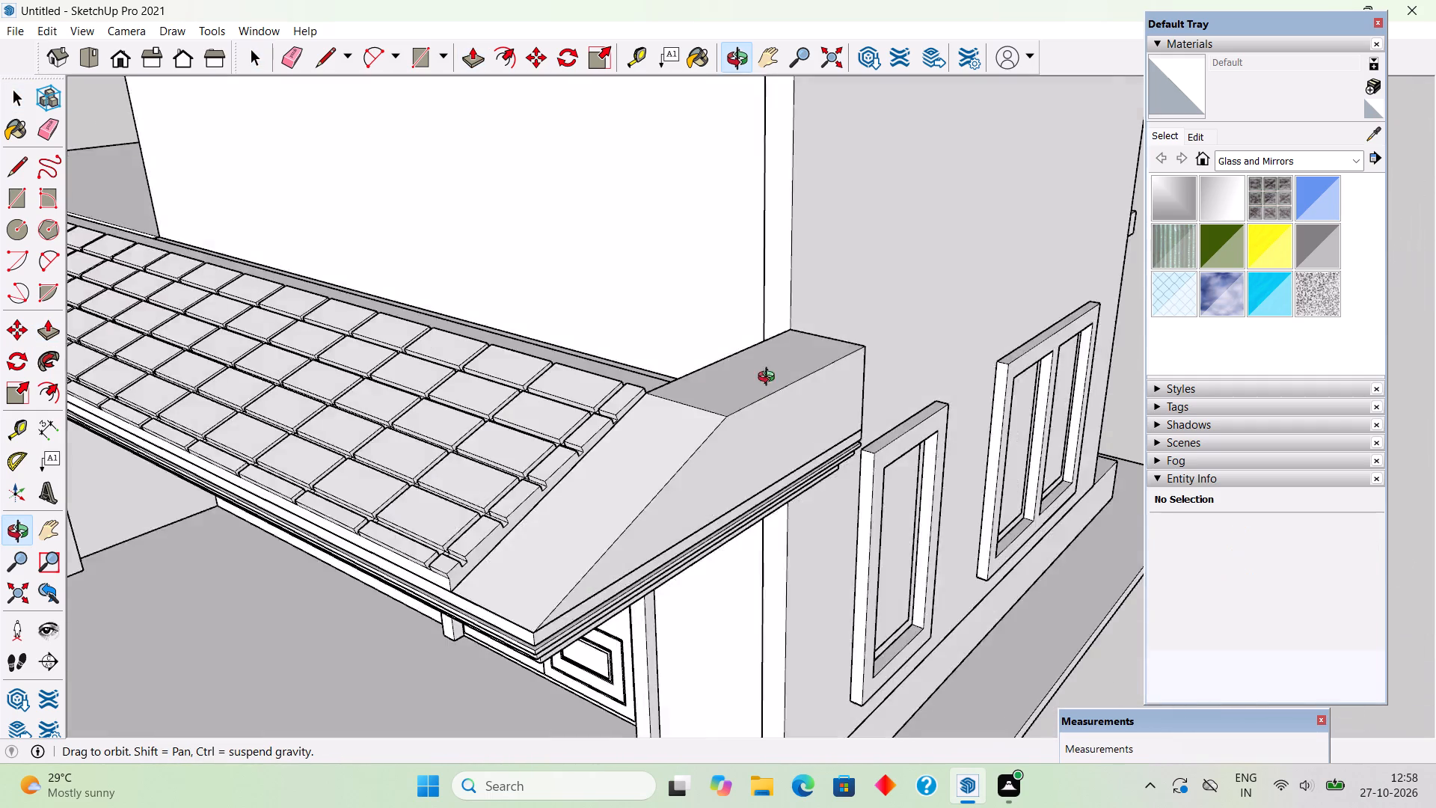
{"action": "middle_click_drag", "start_coordinate": [770, 379], "coordinate": [851, 395]}
{"action": "middle_click_drag", "start_coordinate": [787, 444], "coordinate": [782, 369]}
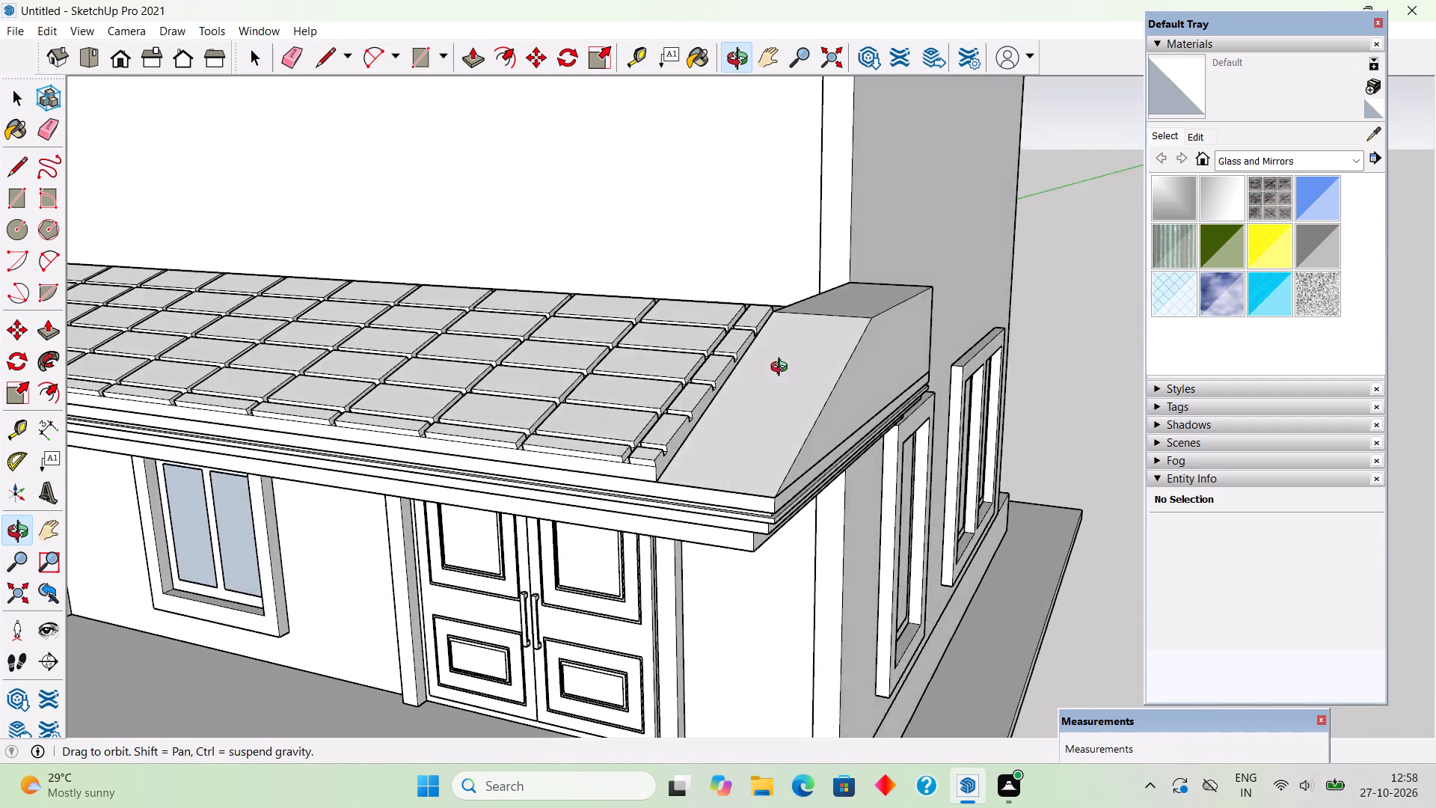
{"action": "middle_click_drag", "start_coordinate": [782, 369], "coordinate": [636, 318]}
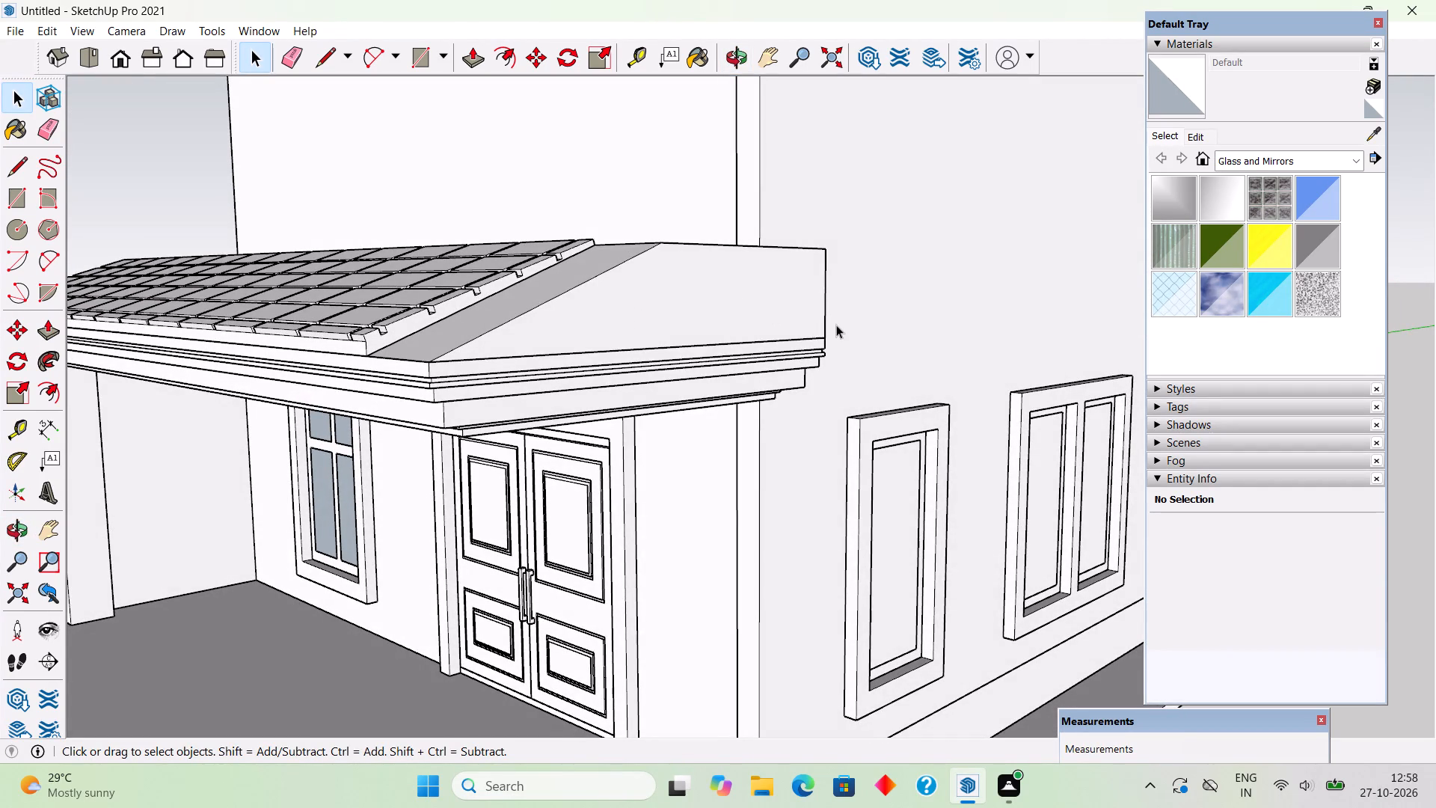
{"action": "middle_click_drag", "start_coordinate": [812, 349], "coordinate": [616, 468]}
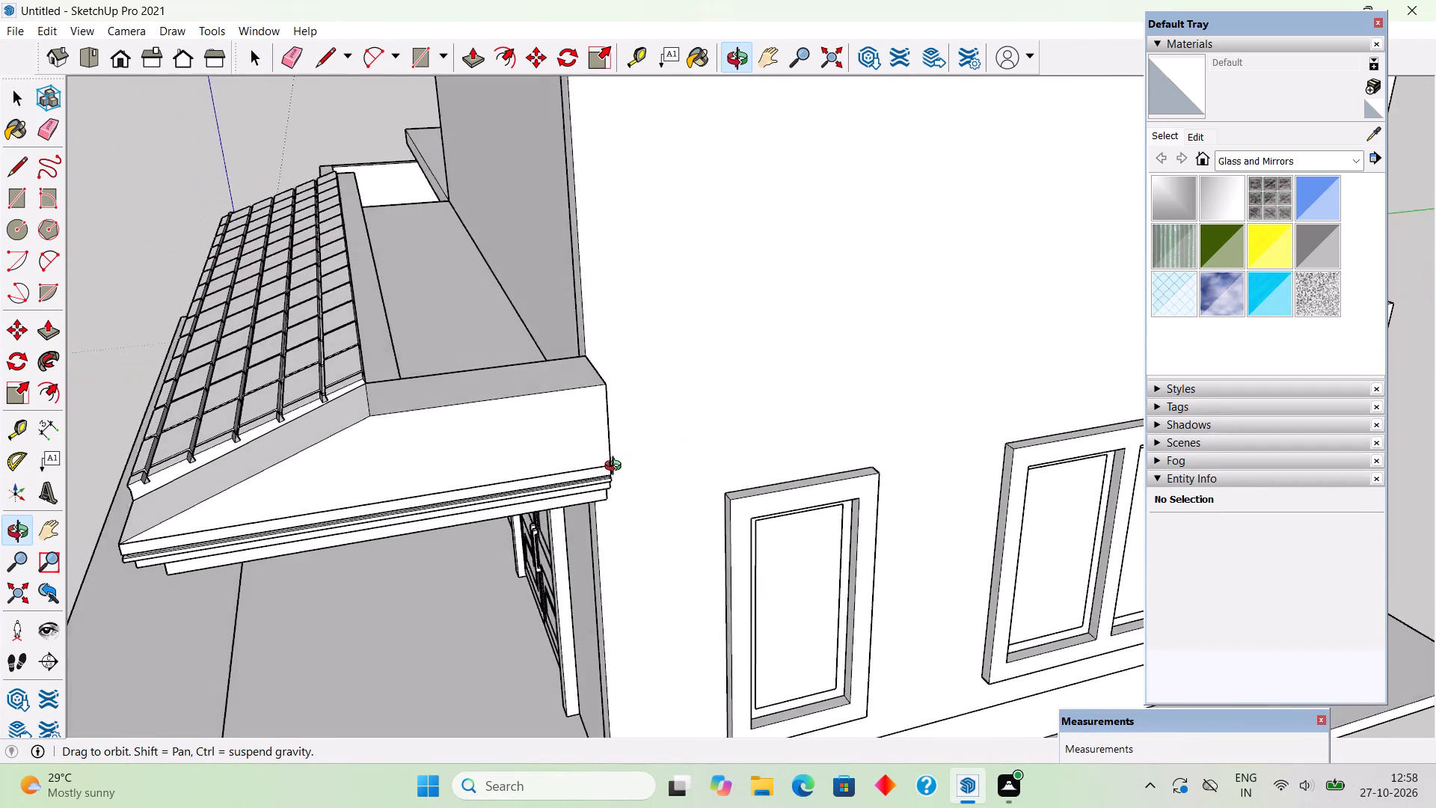
{"action": "middle_click_drag", "start_coordinate": [616, 468], "coordinate": [797, 400]}
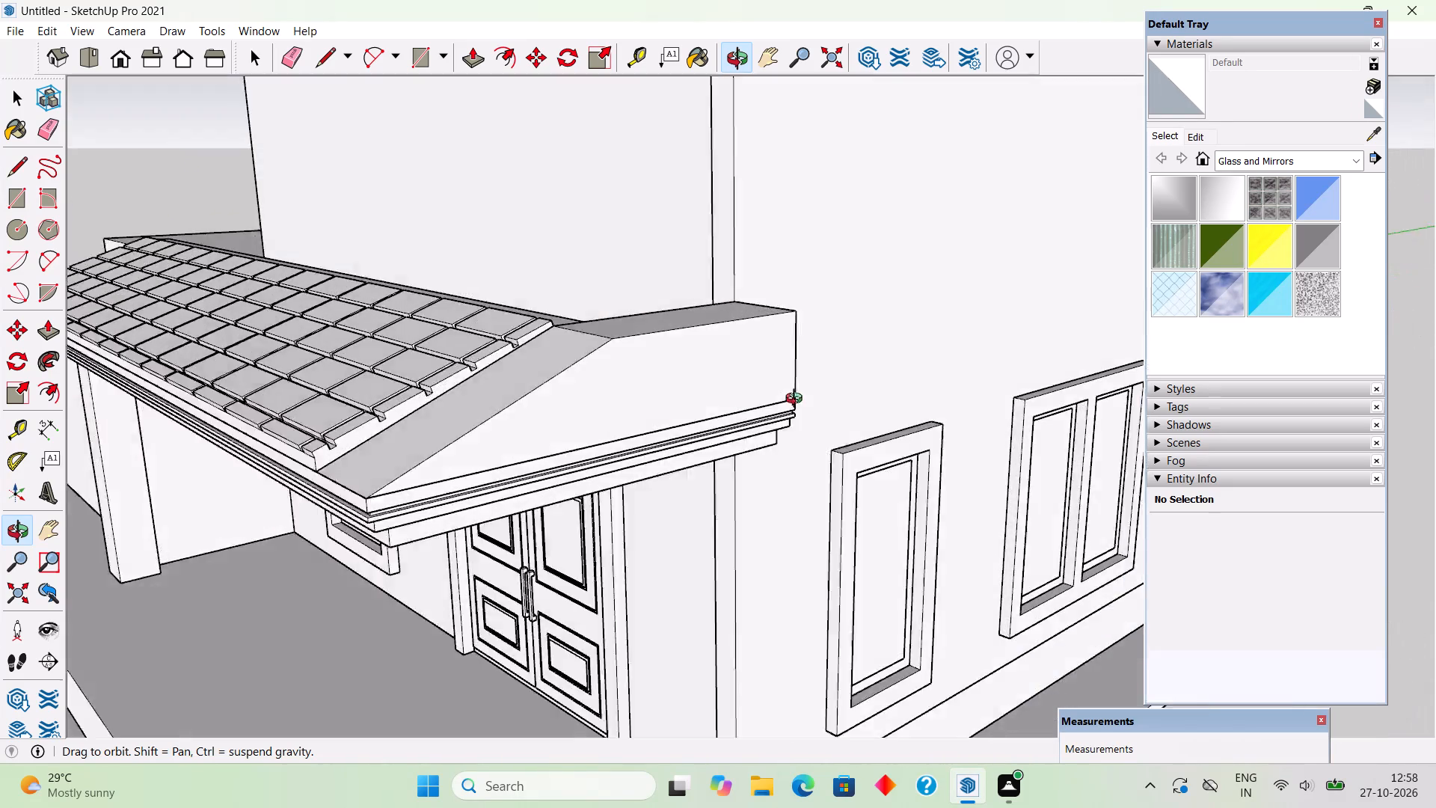
{"action": "middle_click_drag", "start_coordinate": [797, 400], "coordinate": [869, 381]}
Push/Pull the corner block's sloped face out about 2 13/16" to the raised cells, and raise its flat top to match.
{"action": "scroll", "coordinate": [617, 392], "scroll_direction": "up", "scroll_amount": 3}
{"action": "left_click", "coordinate": [617, 398]}
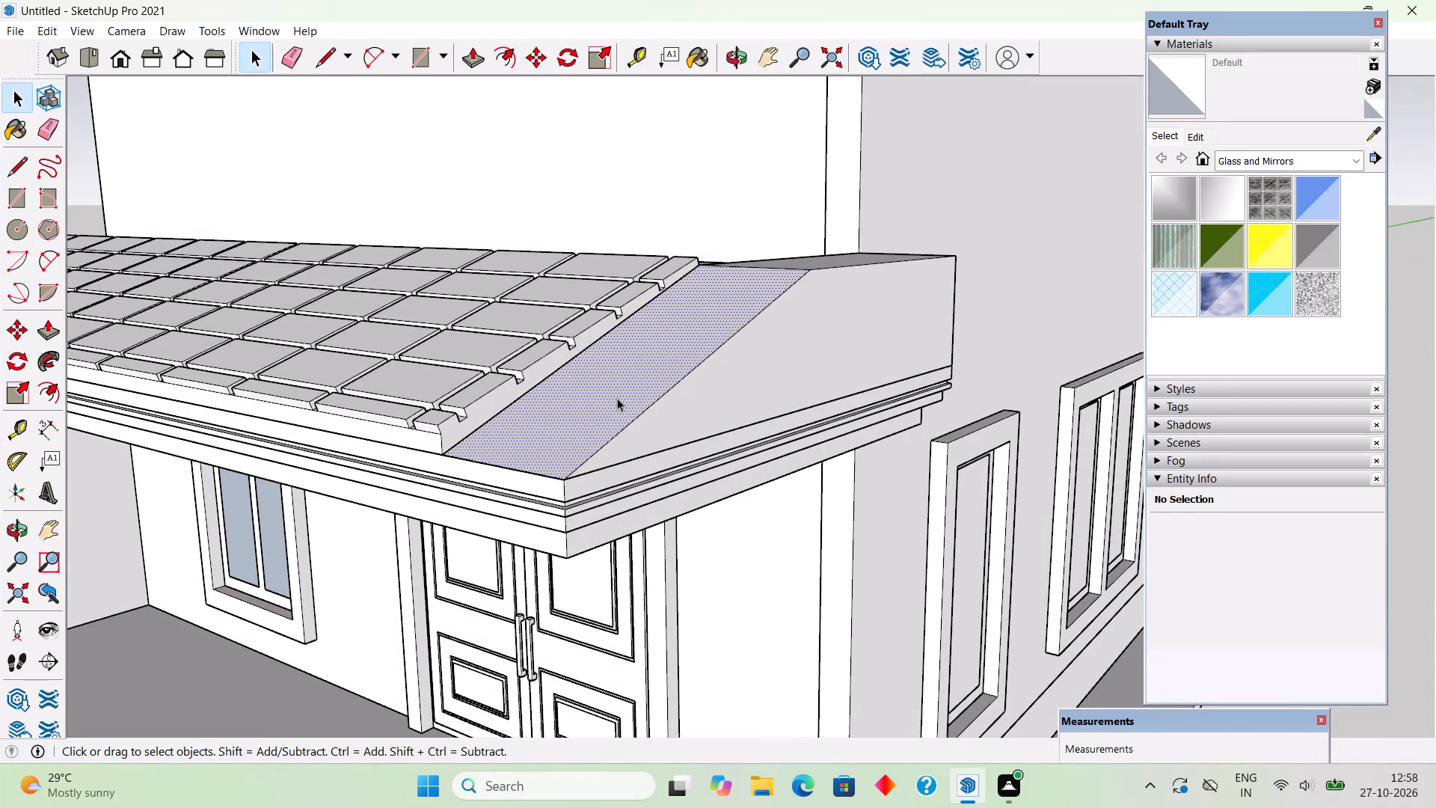
{"action": "key", "text": "p"}
{"action": "left_click", "coordinate": [617, 398]}
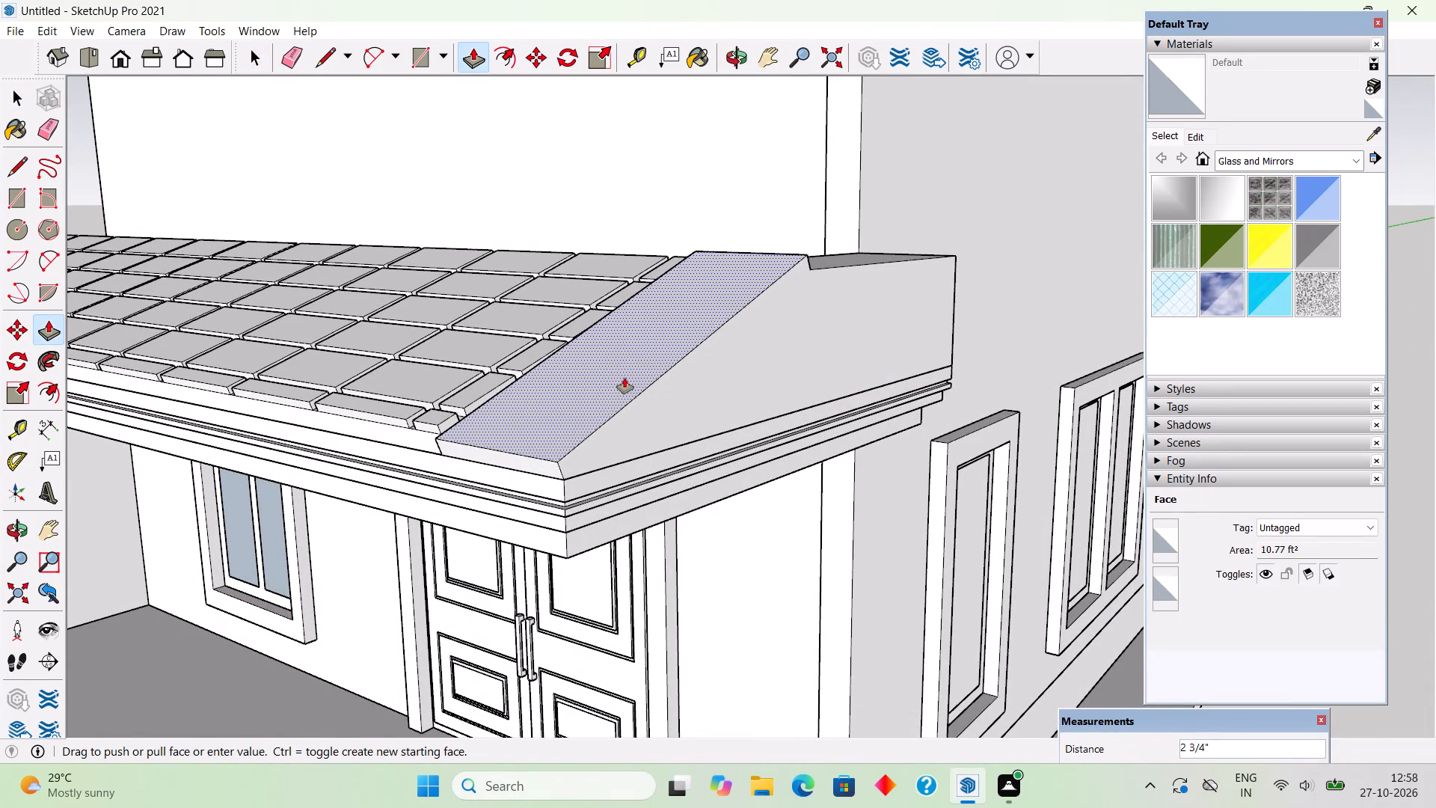
{"action": "left_click", "coordinate": [424, 434]}
{"action": "left_click", "coordinate": [844, 260]}
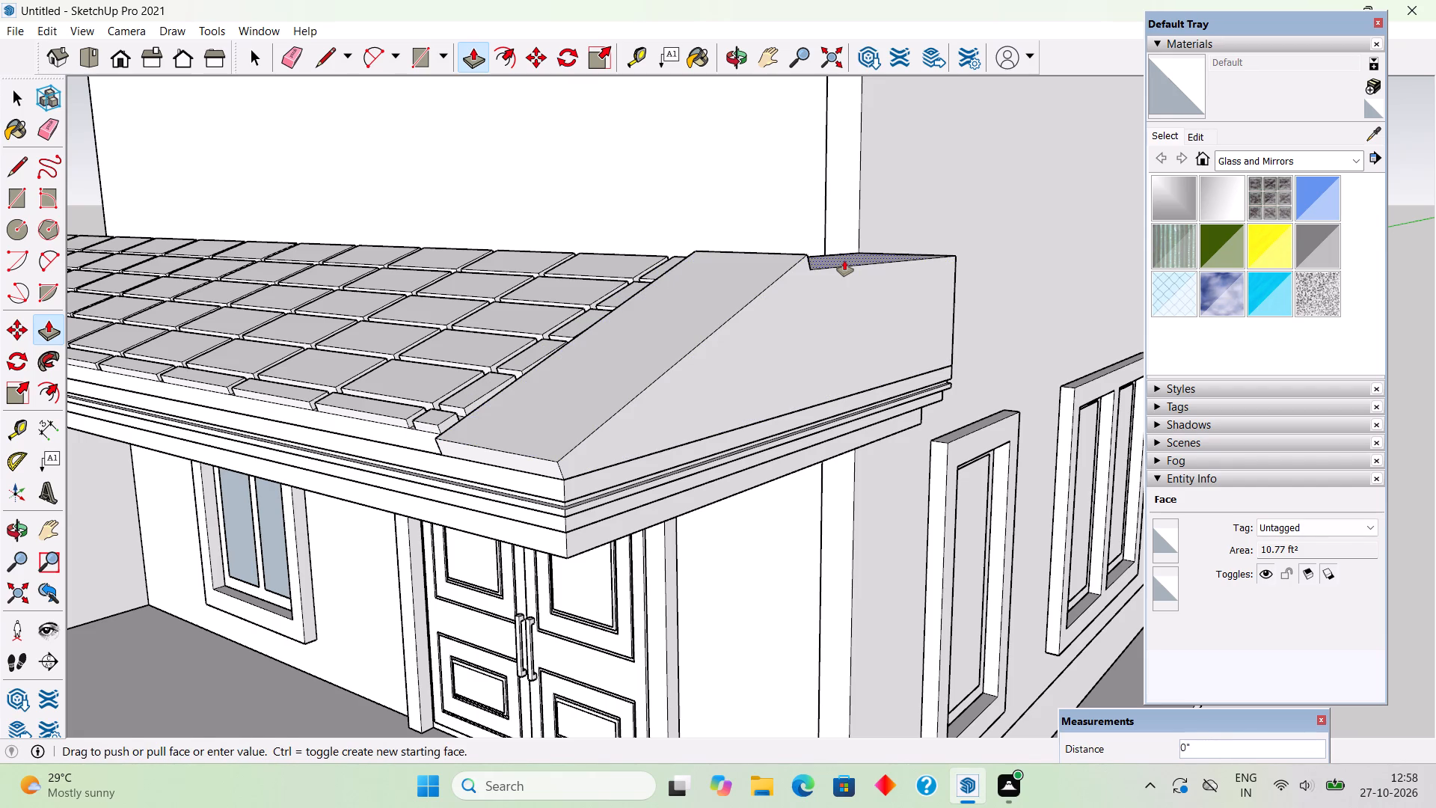
{"action": "left_click", "coordinate": [797, 258]}
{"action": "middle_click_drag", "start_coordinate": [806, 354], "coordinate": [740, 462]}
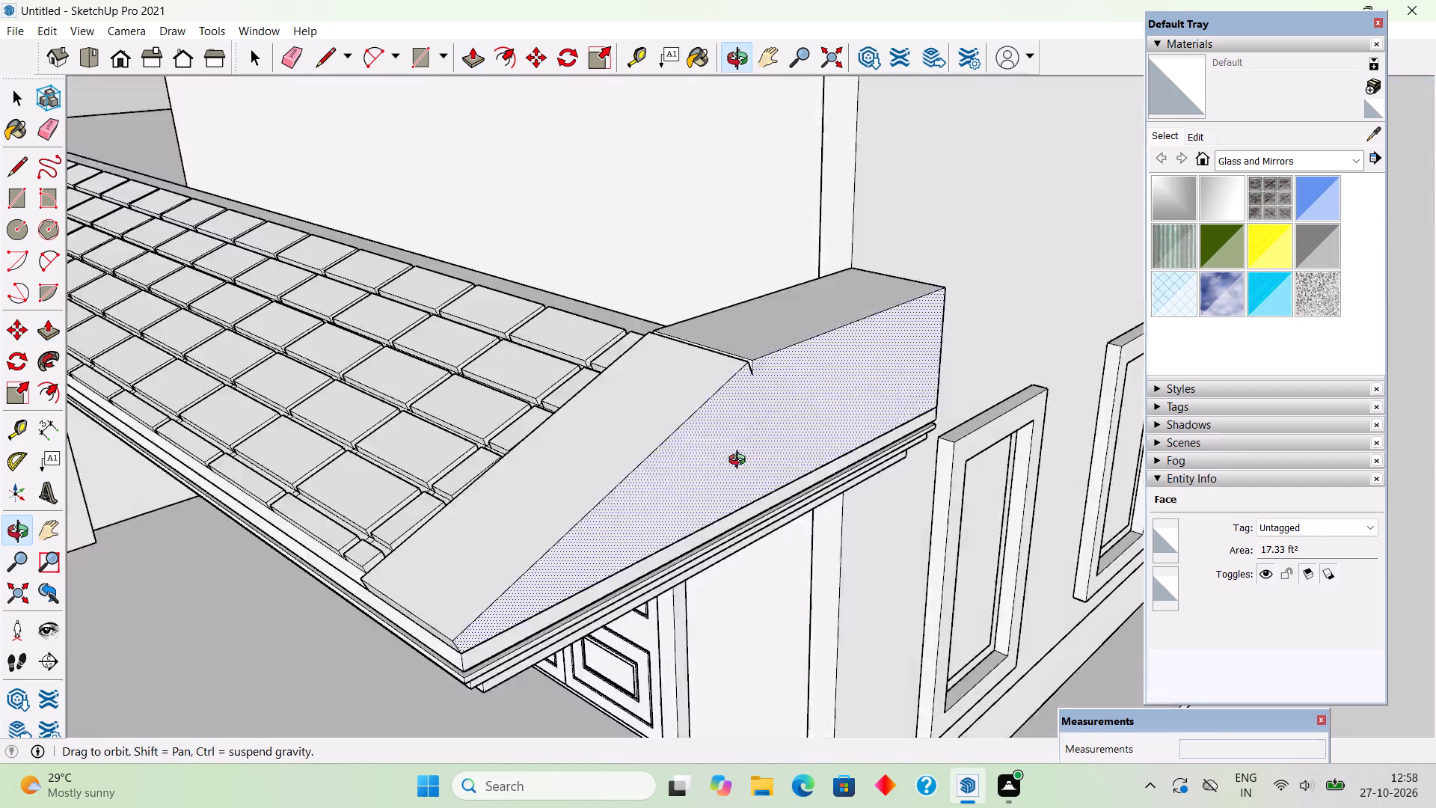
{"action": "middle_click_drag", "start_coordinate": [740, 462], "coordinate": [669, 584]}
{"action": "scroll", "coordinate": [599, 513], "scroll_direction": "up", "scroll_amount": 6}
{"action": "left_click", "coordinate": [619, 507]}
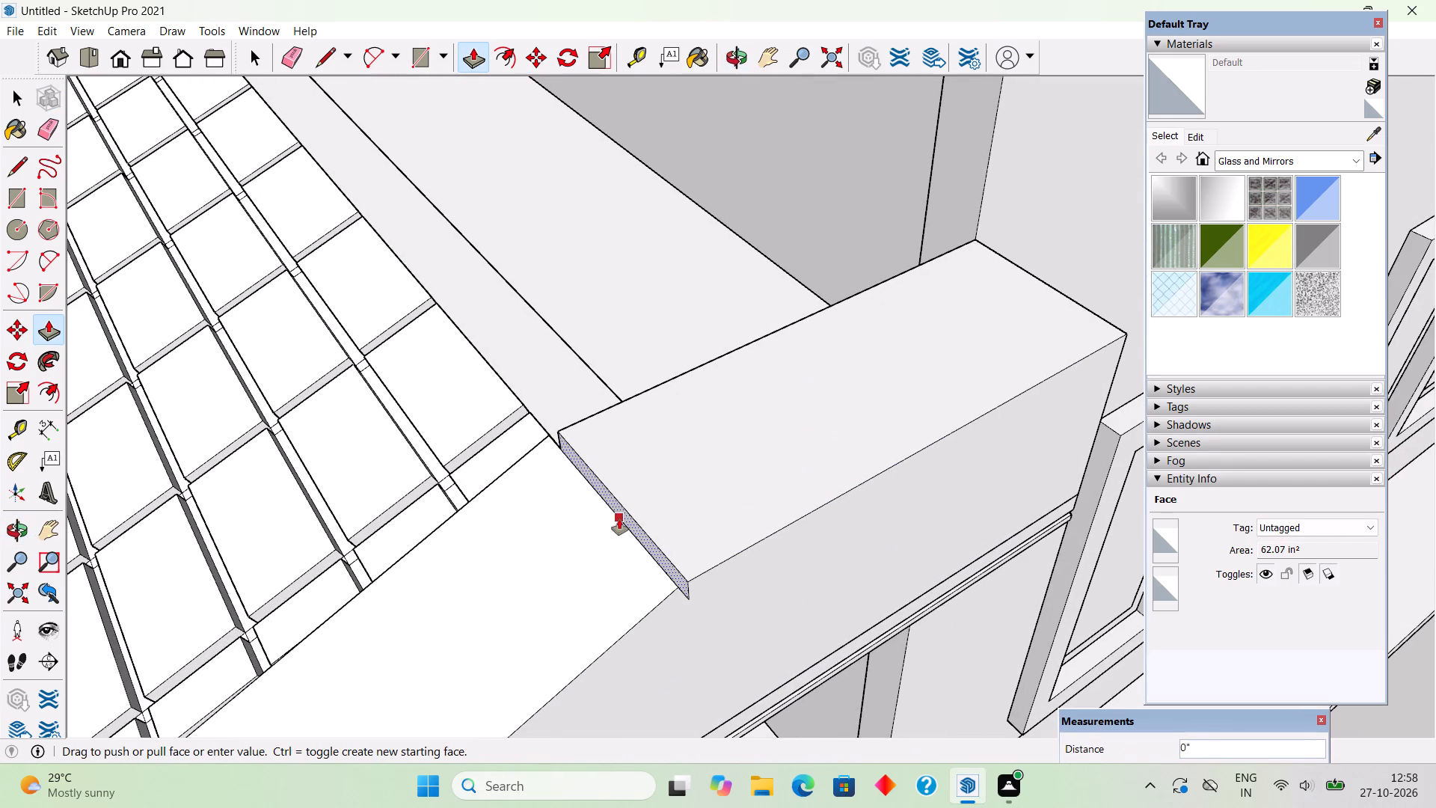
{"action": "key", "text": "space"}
Draw a diagonal line on the corner block's outer face from the notch below the slope's top toward the wall-side lower corner.
{"action": "scroll", "coordinate": [630, 659], "scroll_direction": "down", "scroll_amount": 6}
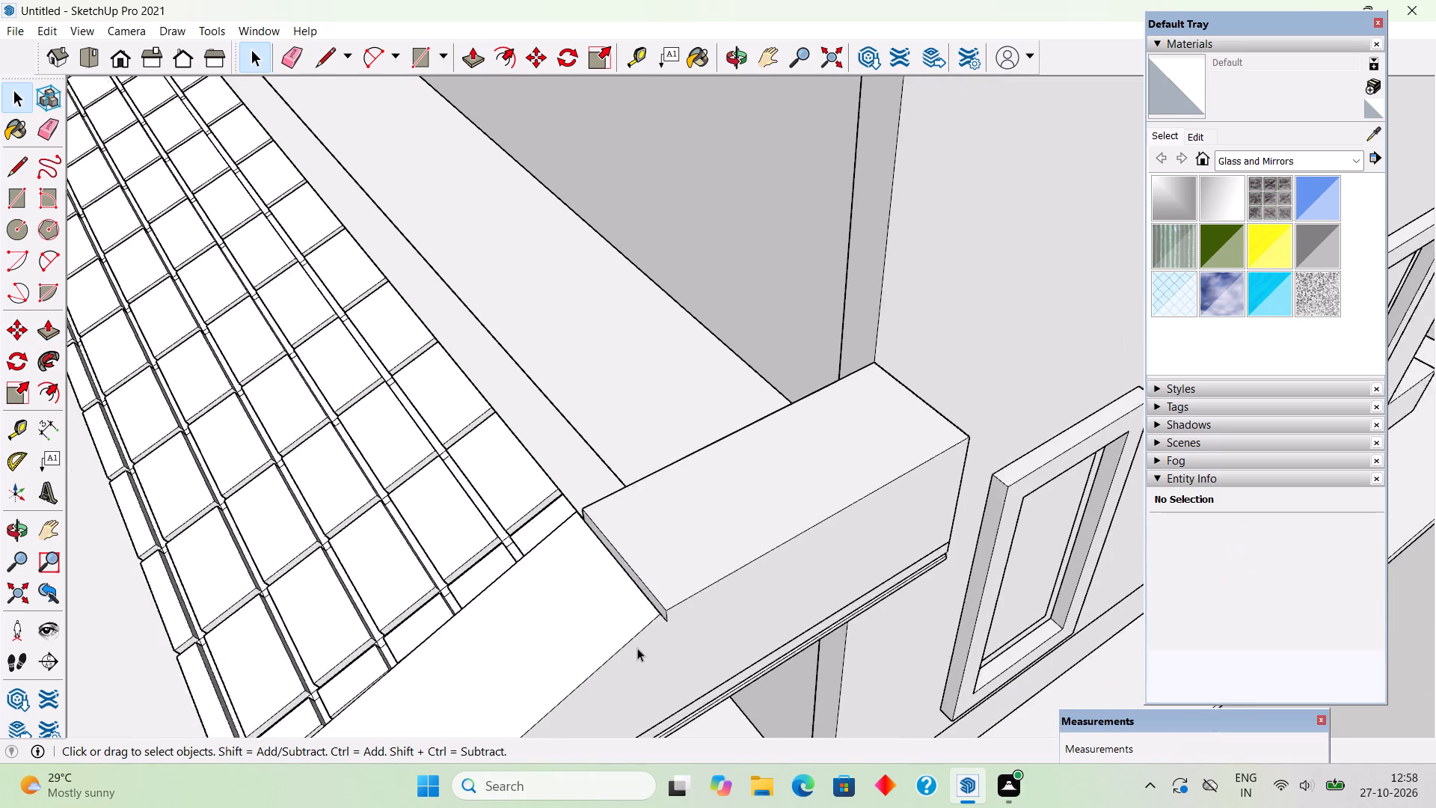
{"action": "middle_click_drag", "start_coordinate": [694, 614], "coordinate": [583, 482]}
{"action": "scroll", "coordinate": [589, 486], "scroll_direction": "up", "scroll_amount": 2}
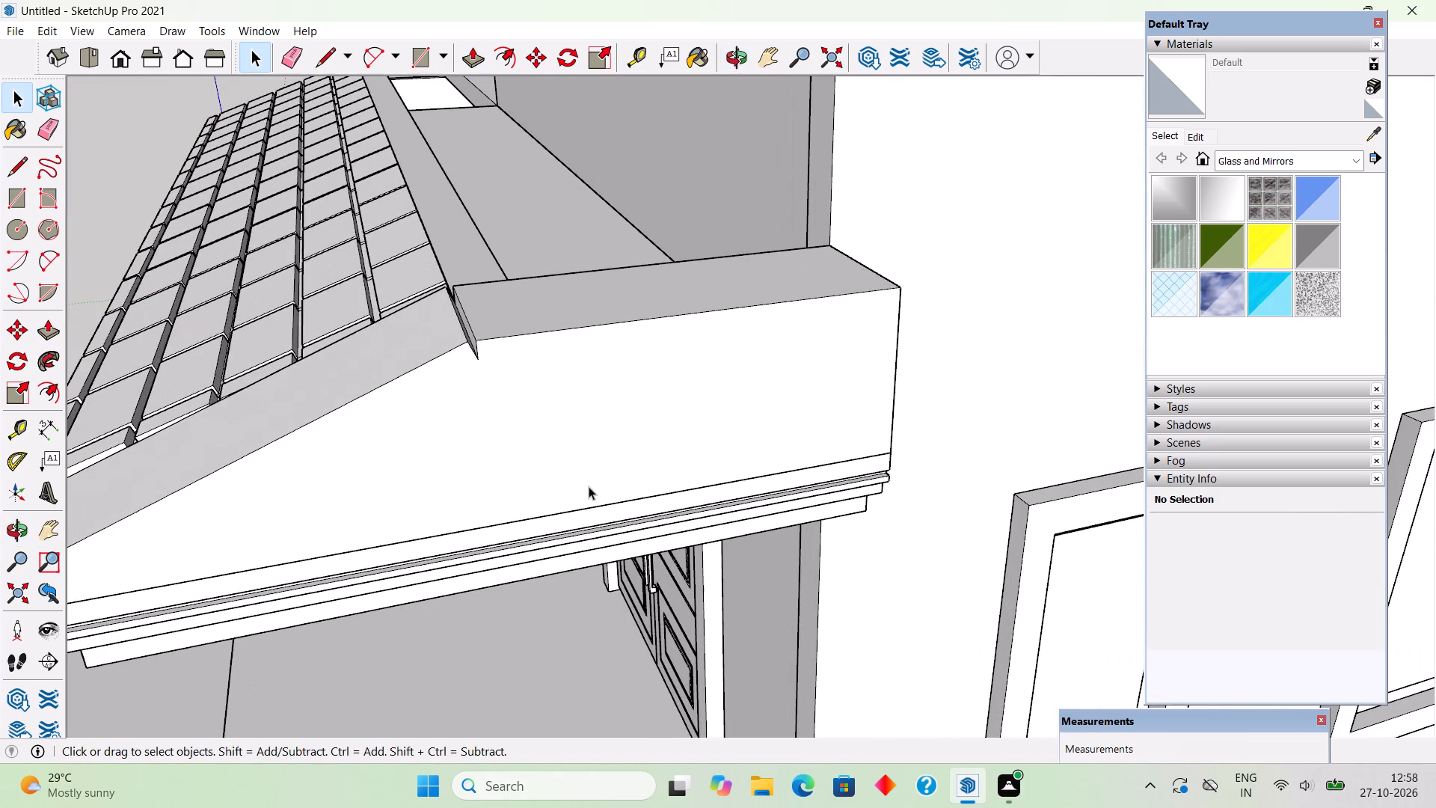
{"action": "middle_click_drag", "start_coordinate": [615, 399], "coordinate": [465, 412]}
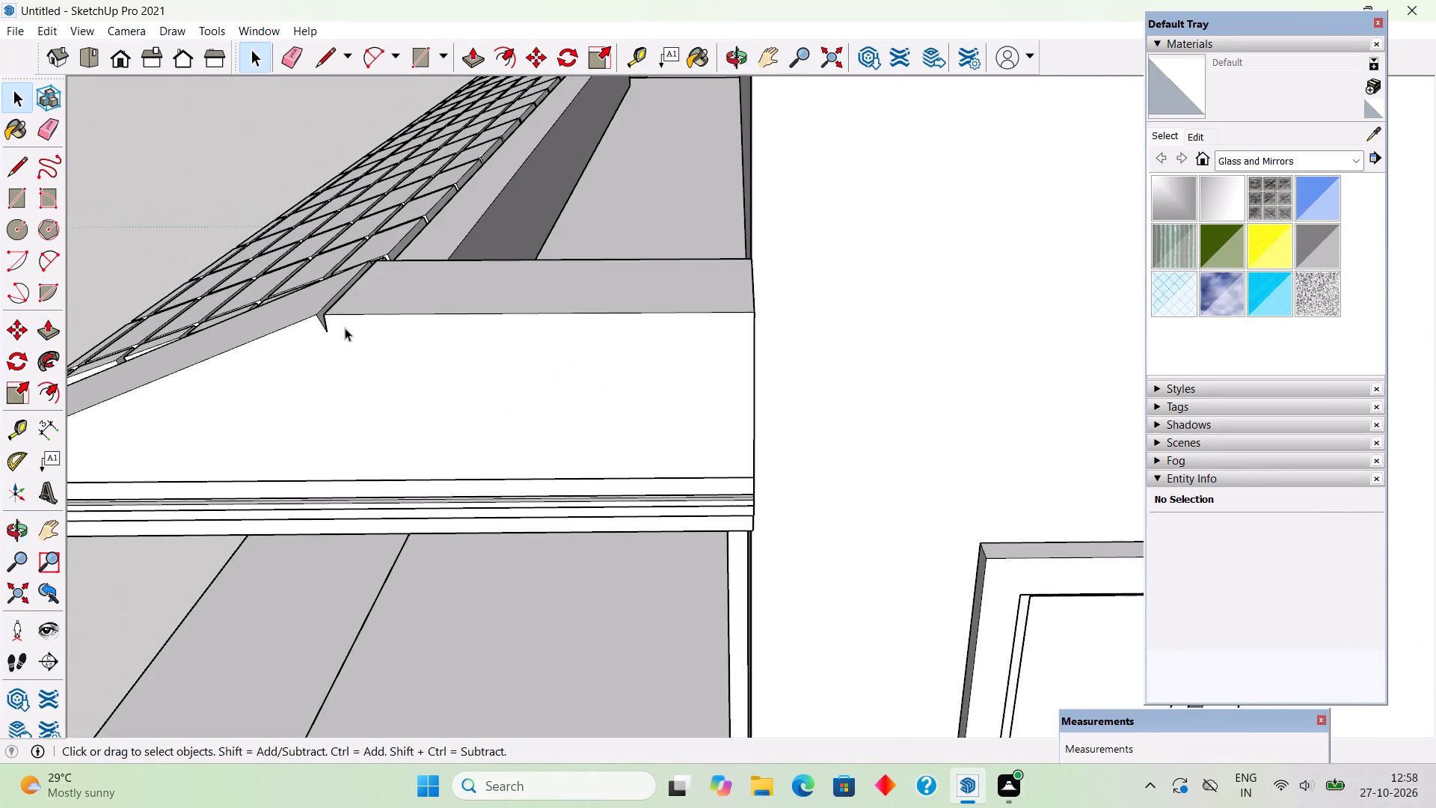
{"action": "middle_click_drag", "start_coordinate": [628, 400], "coordinate": [322, 411]}
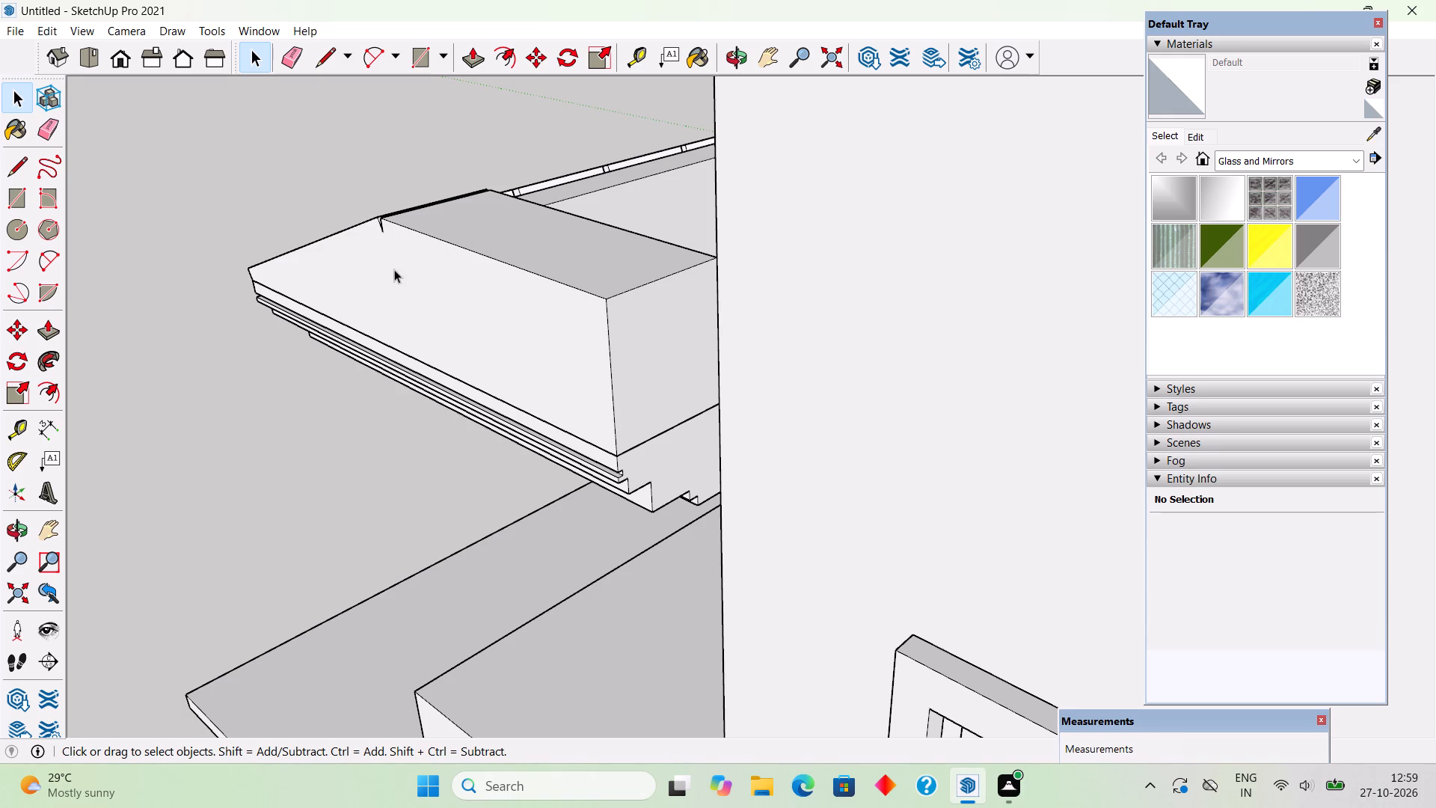
{"action": "key", "text": "l"}
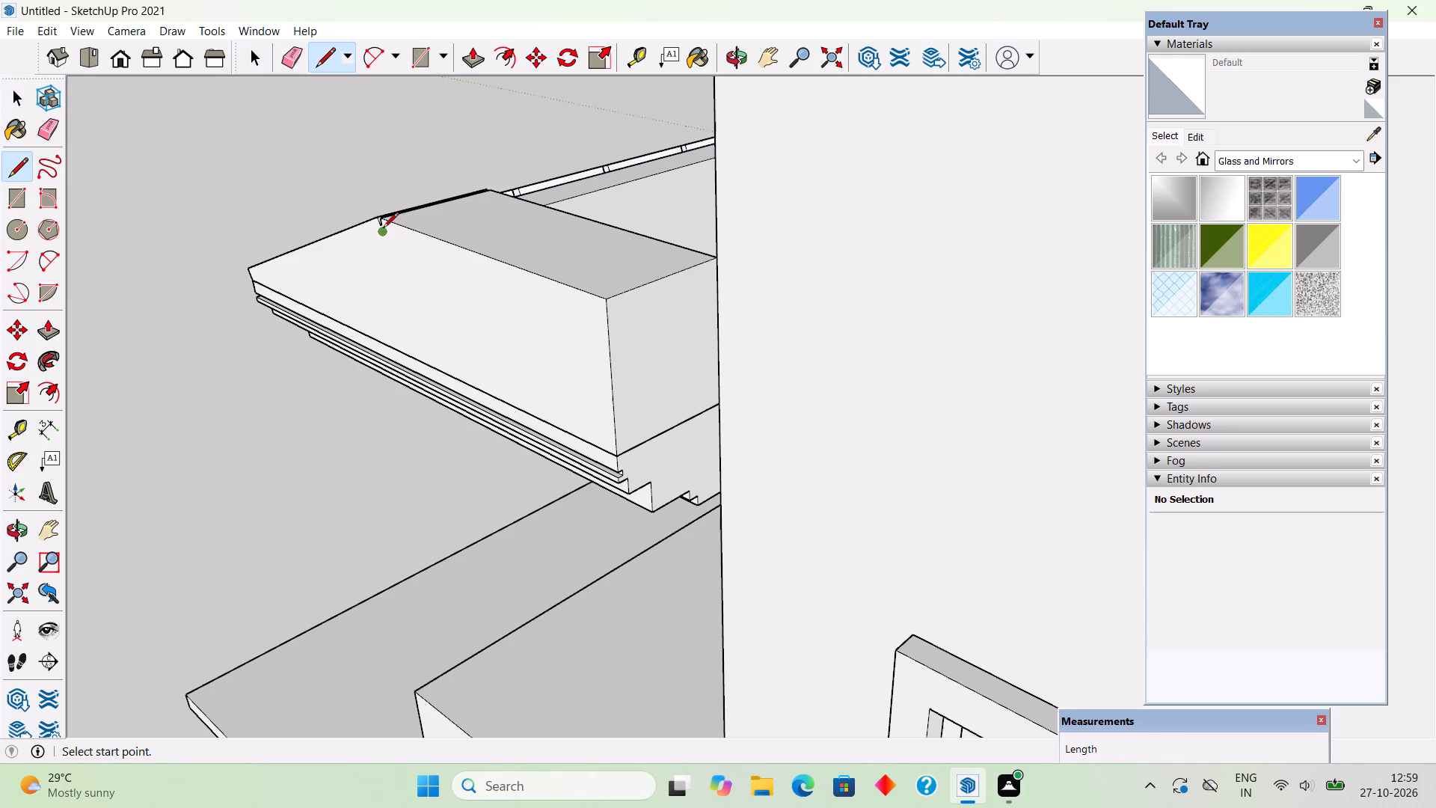
{"action": "scroll", "coordinate": [381, 229], "scroll_direction": "up", "scroll_amount": 14}
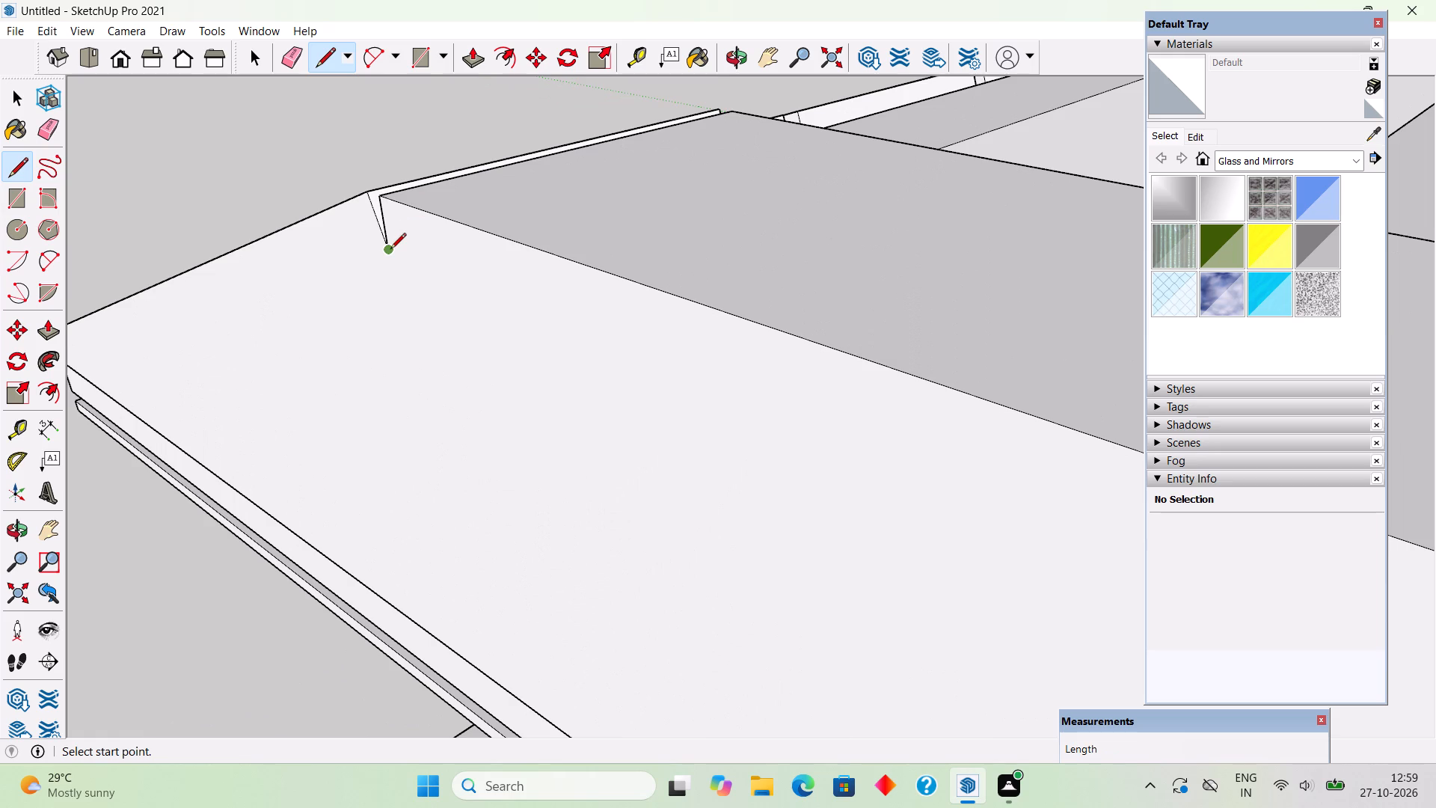
{"action": "left_click", "coordinate": [390, 250]}
{"action": "scroll", "coordinate": [542, 355], "scroll_direction": "down", "scroll_amount": 15}
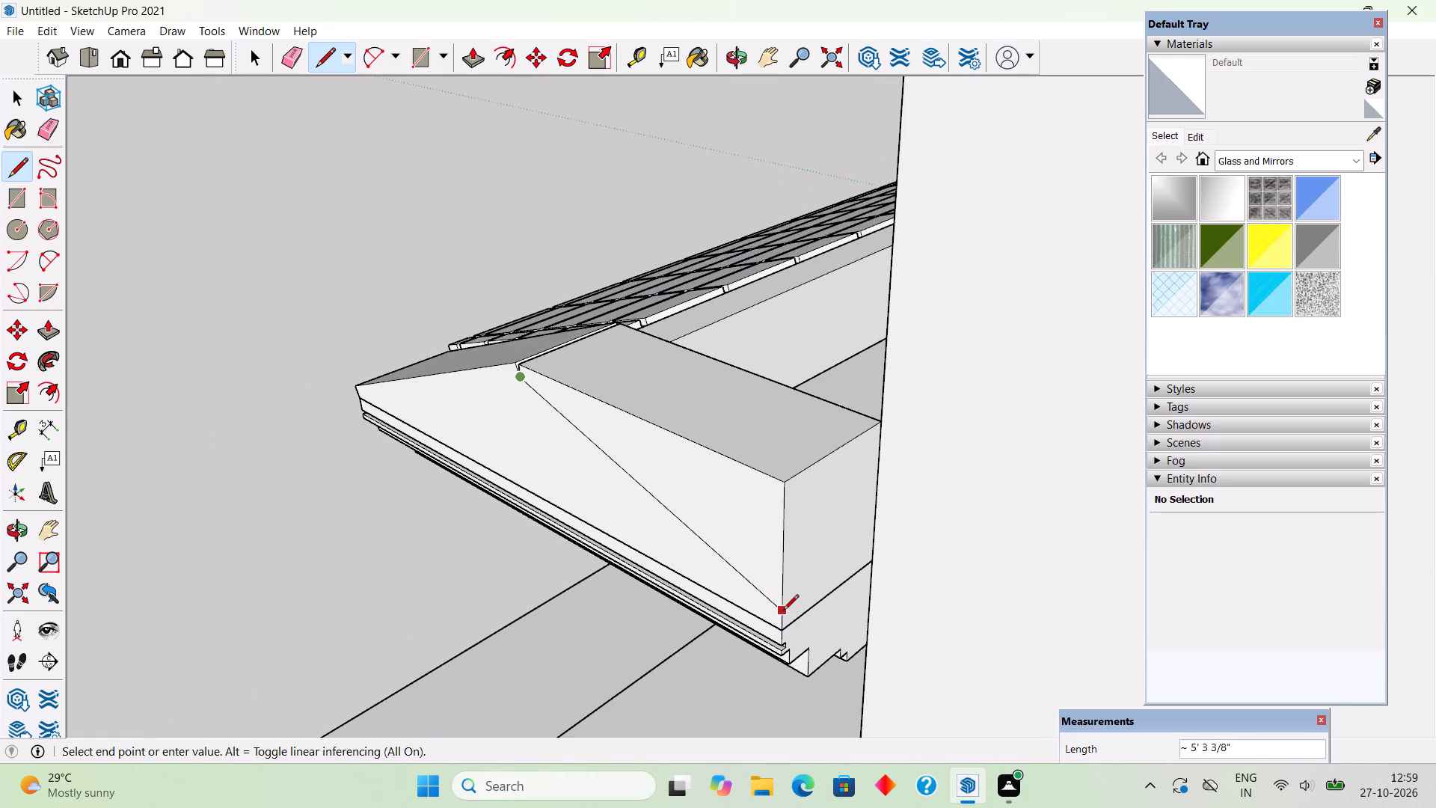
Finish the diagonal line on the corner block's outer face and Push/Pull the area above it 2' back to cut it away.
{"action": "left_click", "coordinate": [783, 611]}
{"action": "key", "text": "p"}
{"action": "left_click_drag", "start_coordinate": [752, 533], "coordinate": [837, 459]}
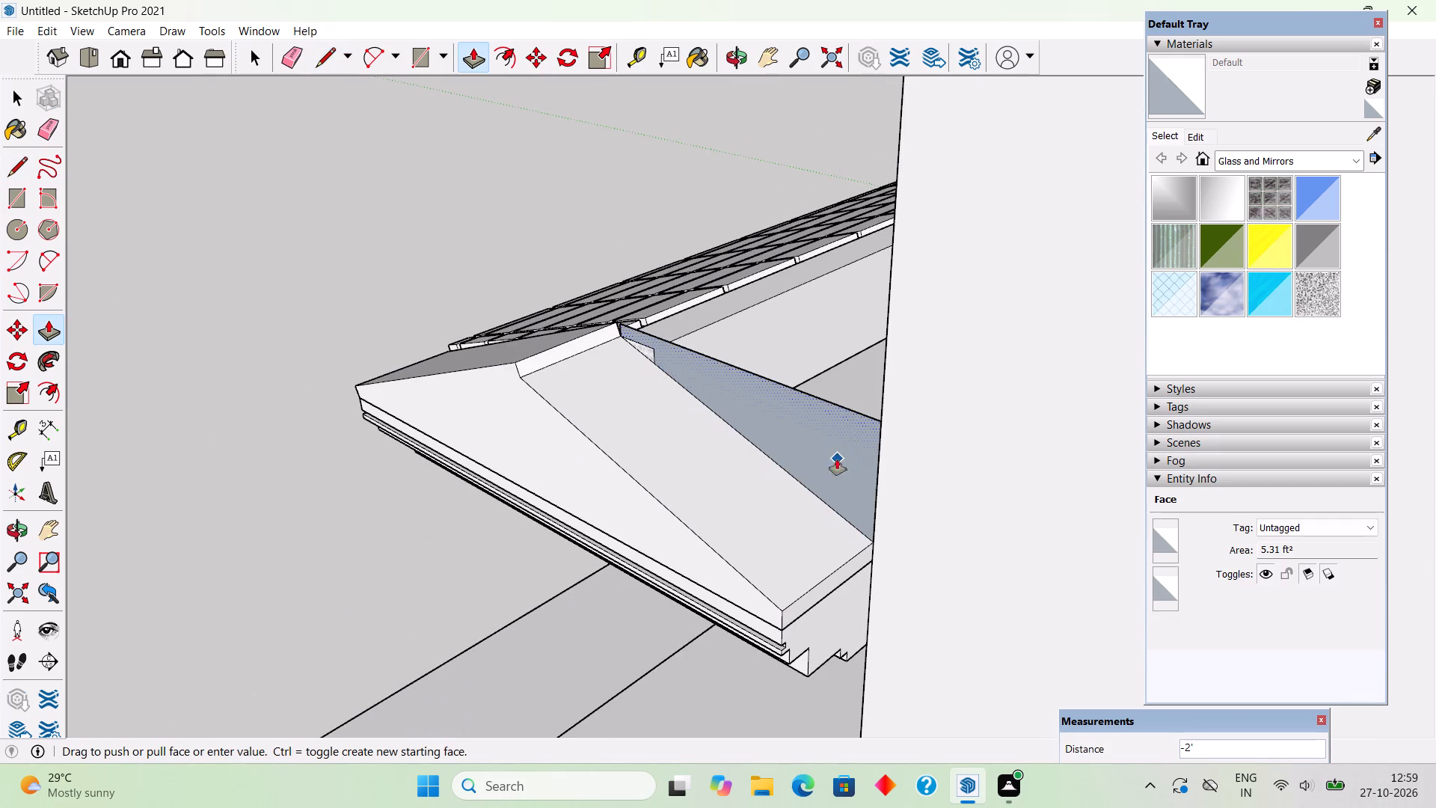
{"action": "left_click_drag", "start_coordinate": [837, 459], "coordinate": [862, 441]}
Examine the cut corner block from the entrance side and above, and how it meets the long gridded roof.
{"action": "middle_click_drag", "start_coordinate": [716, 664], "coordinate": [928, 606]}
{"action": "scroll", "coordinate": [928, 606], "scroll_direction": "down", "scroll_amount": 7}
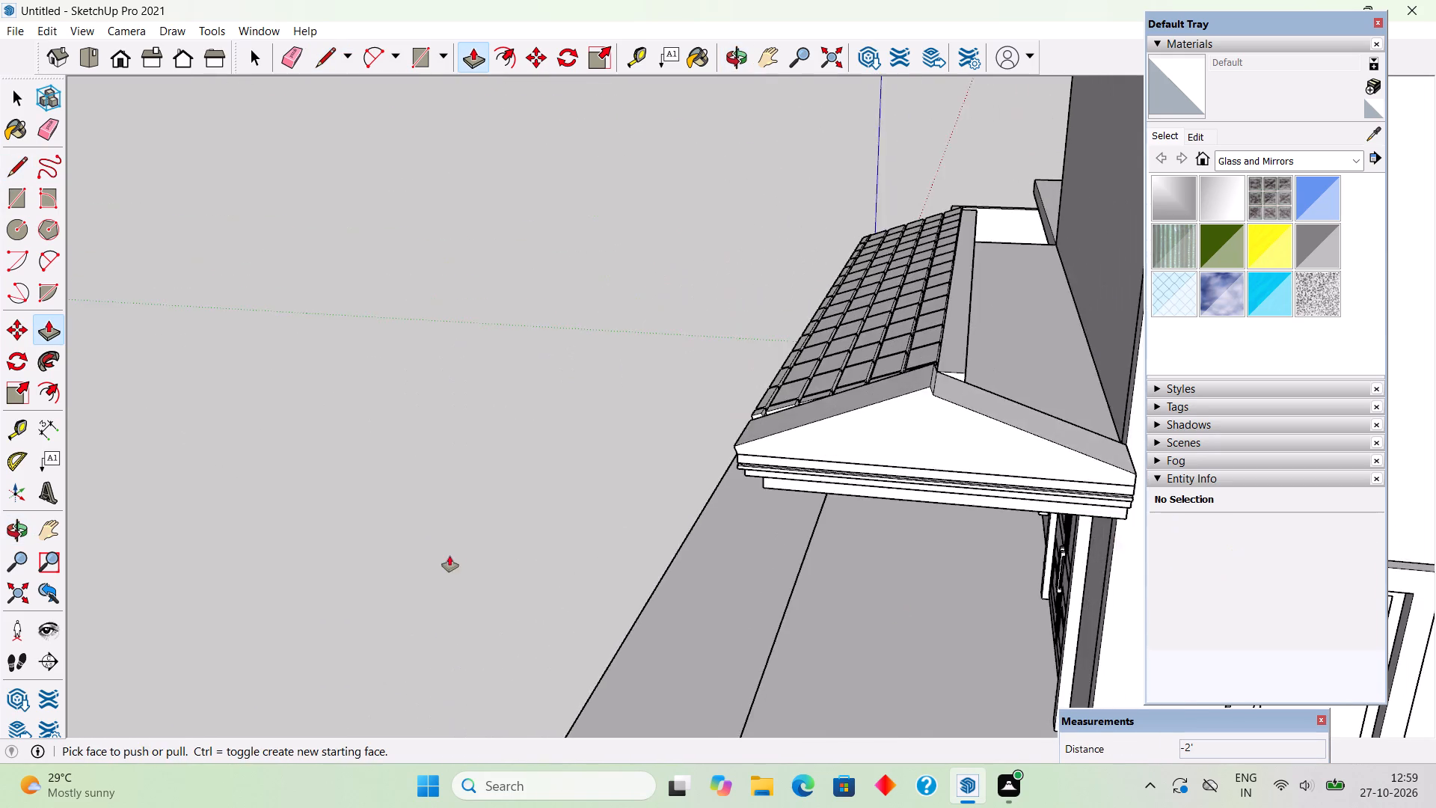
{"action": "scroll", "coordinate": [449, 556], "scroll_direction": "down", "scroll_amount": 3}
{"action": "middle_click_drag", "start_coordinate": [885, 609], "coordinate": [1213, 471]}
{"action": "scroll", "coordinate": [948, 475], "scroll_direction": "up", "scroll_amount": 5}
{"action": "middle_click_drag", "start_coordinate": [829, 509], "coordinate": [943, 532]}
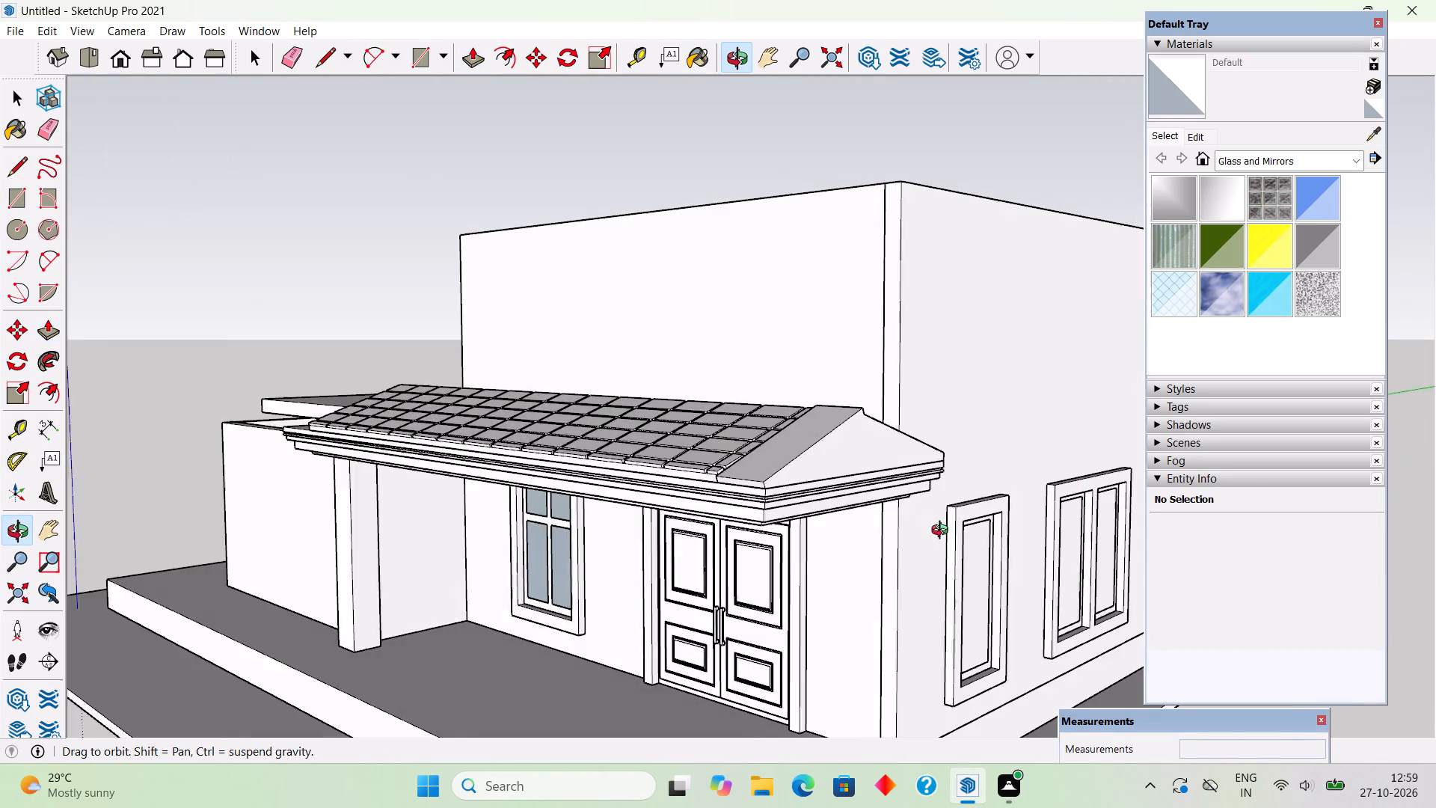
{"action": "middle_click_drag", "start_coordinate": [943, 532], "coordinate": [892, 521]}
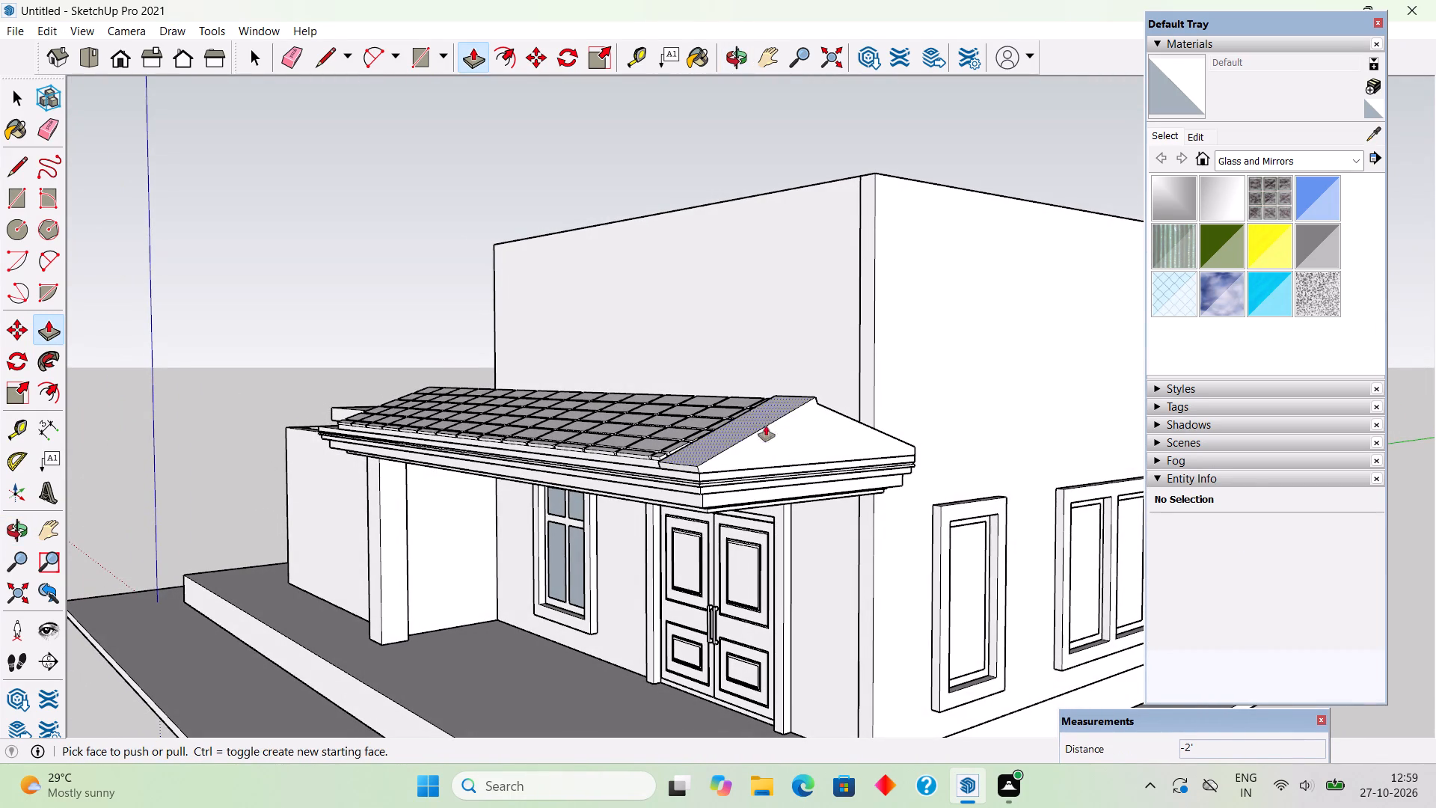
{"action": "middle_click_drag", "start_coordinate": [785, 510], "coordinate": [808, 652]}
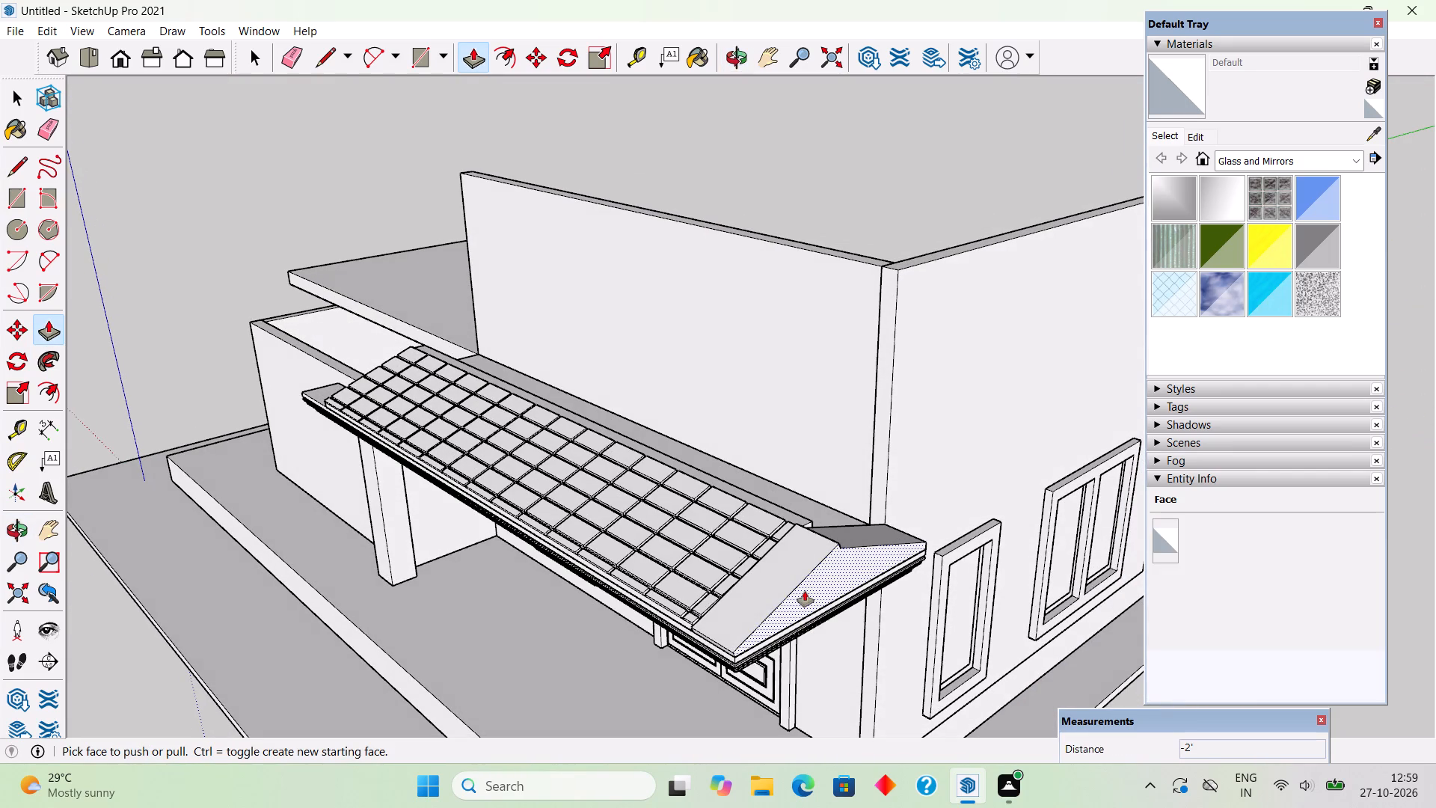
{"action": "key", "text": "space"}
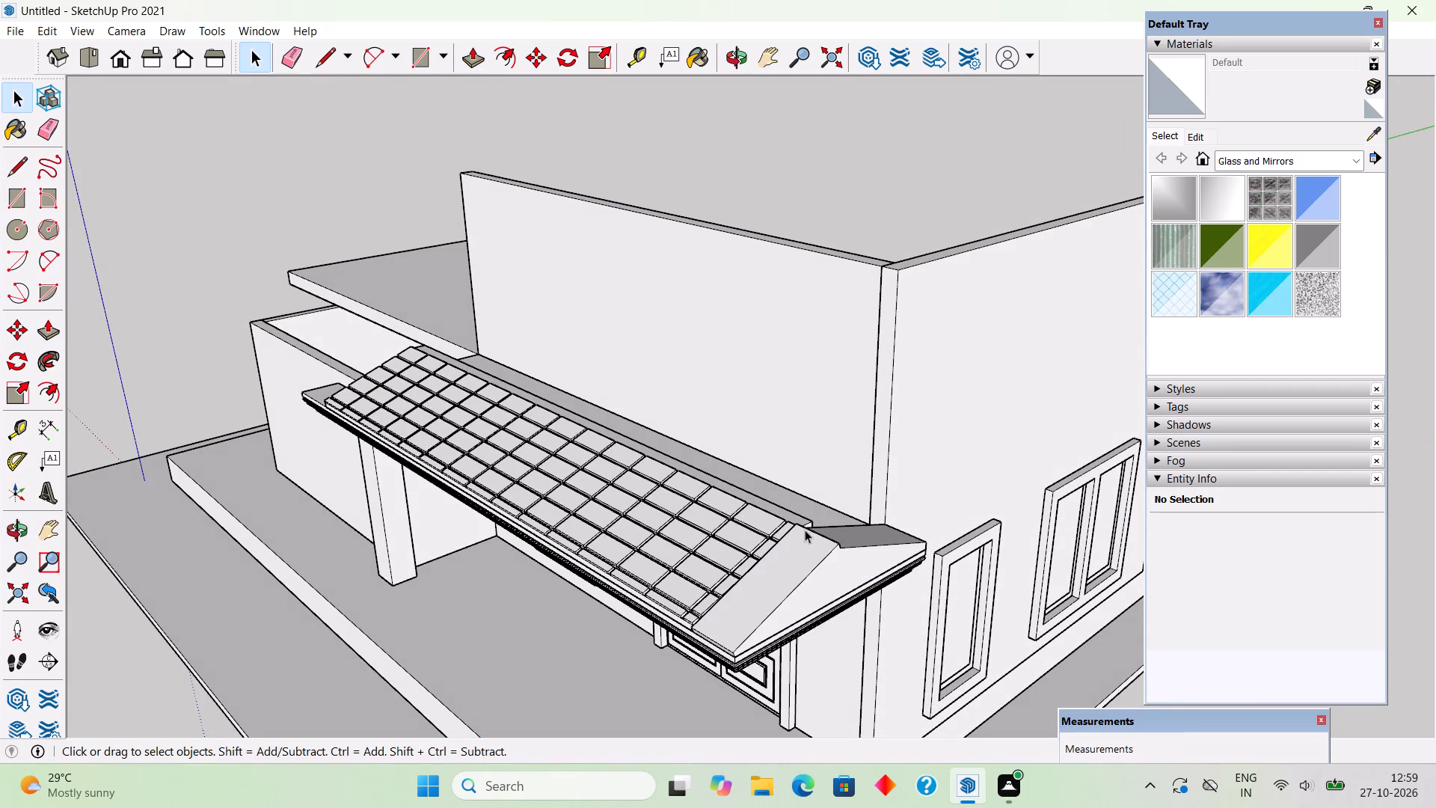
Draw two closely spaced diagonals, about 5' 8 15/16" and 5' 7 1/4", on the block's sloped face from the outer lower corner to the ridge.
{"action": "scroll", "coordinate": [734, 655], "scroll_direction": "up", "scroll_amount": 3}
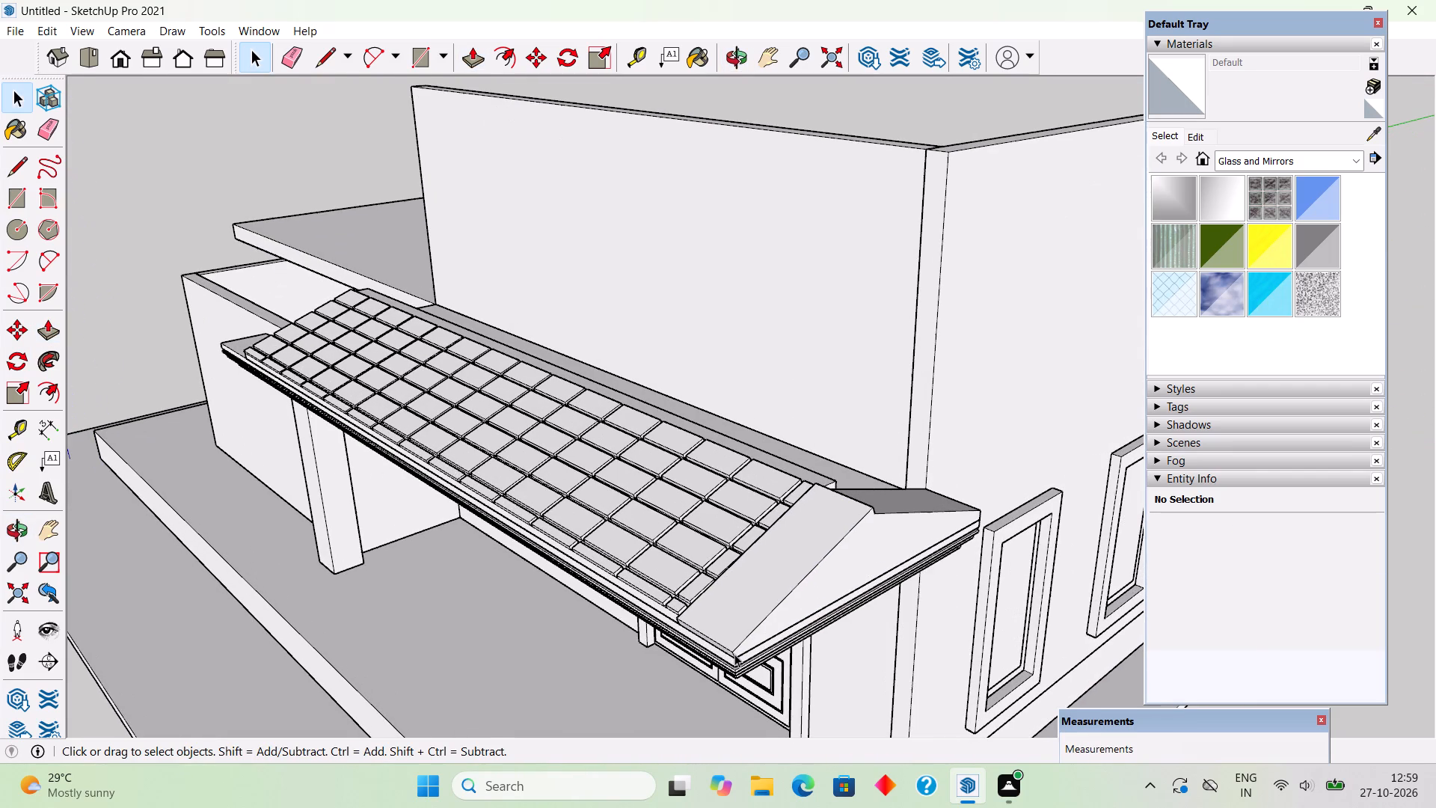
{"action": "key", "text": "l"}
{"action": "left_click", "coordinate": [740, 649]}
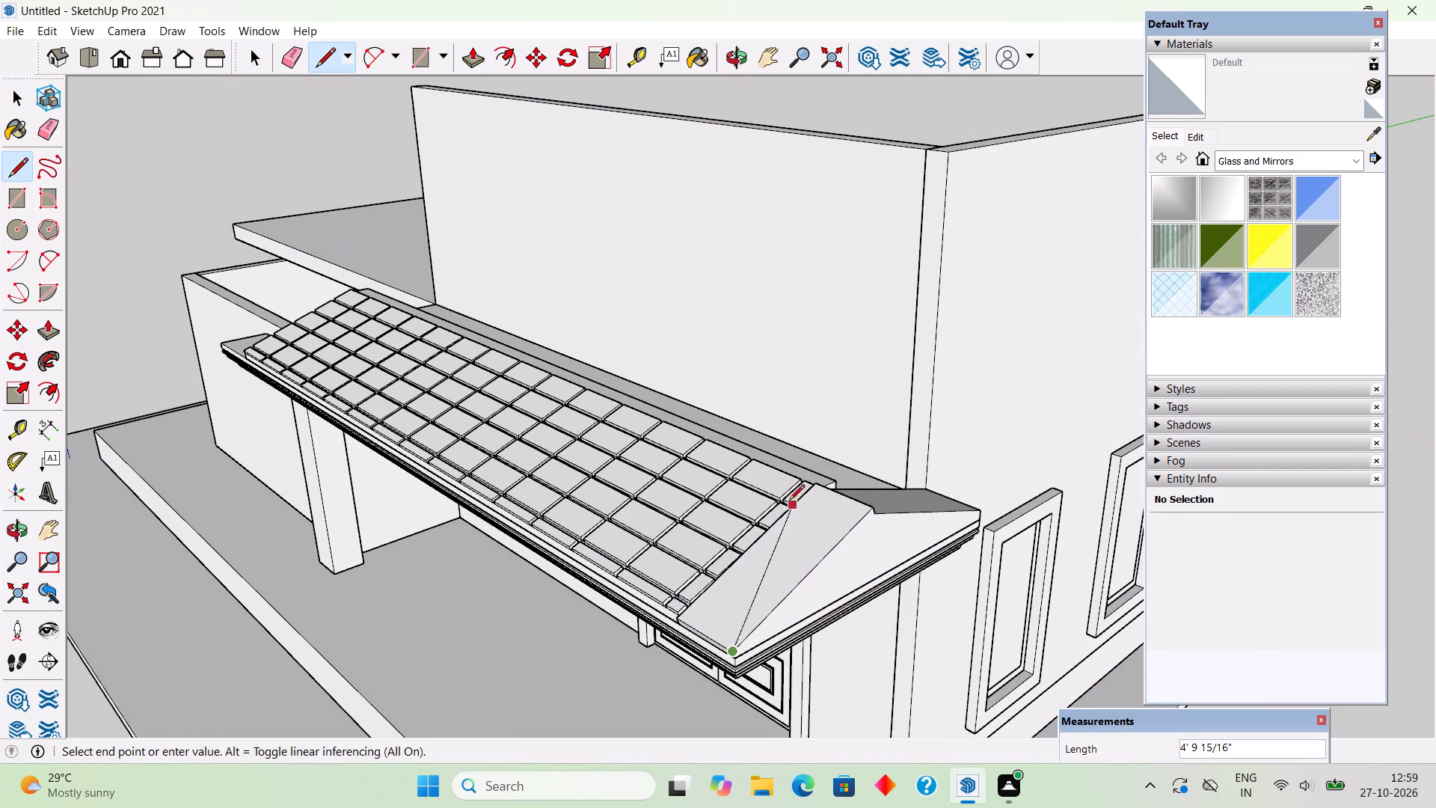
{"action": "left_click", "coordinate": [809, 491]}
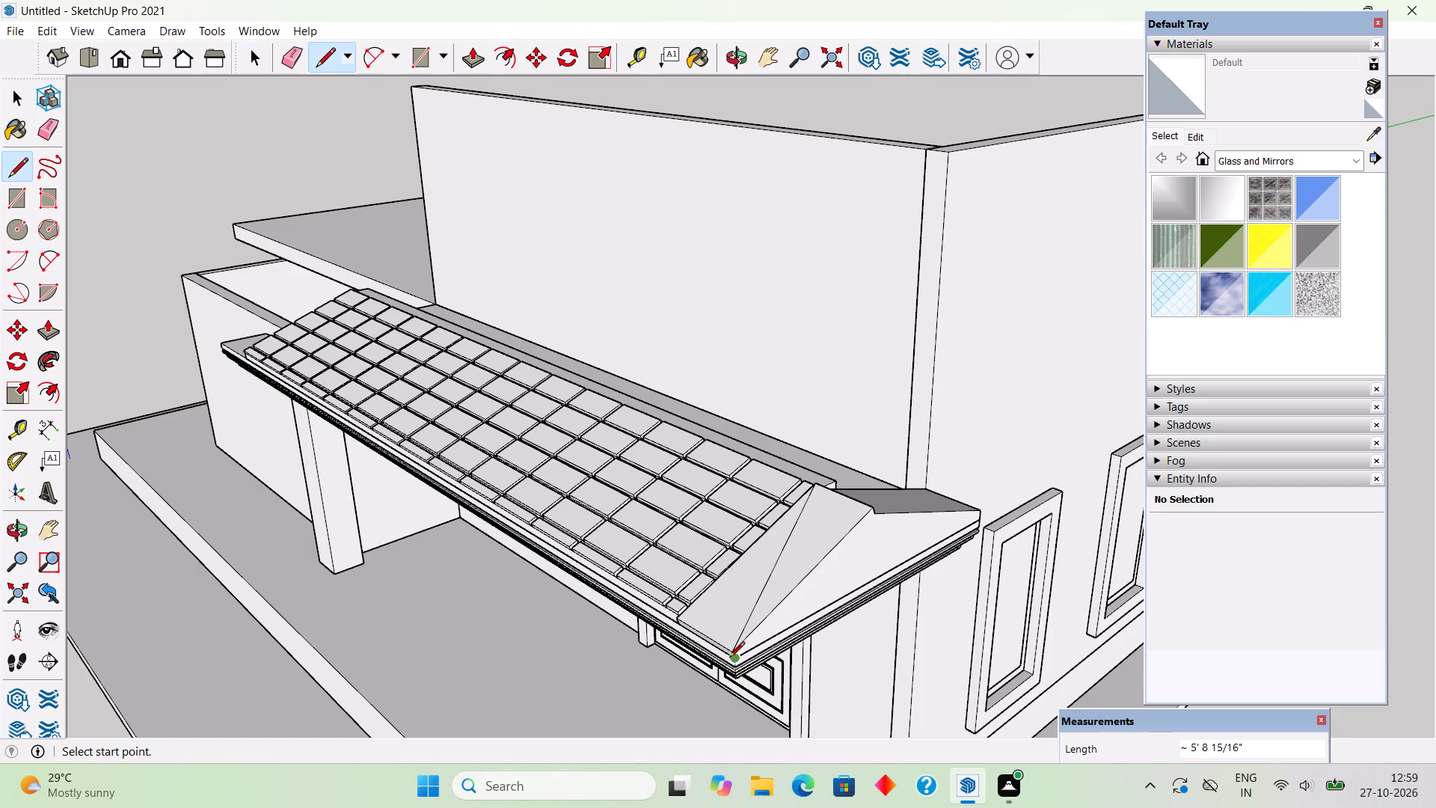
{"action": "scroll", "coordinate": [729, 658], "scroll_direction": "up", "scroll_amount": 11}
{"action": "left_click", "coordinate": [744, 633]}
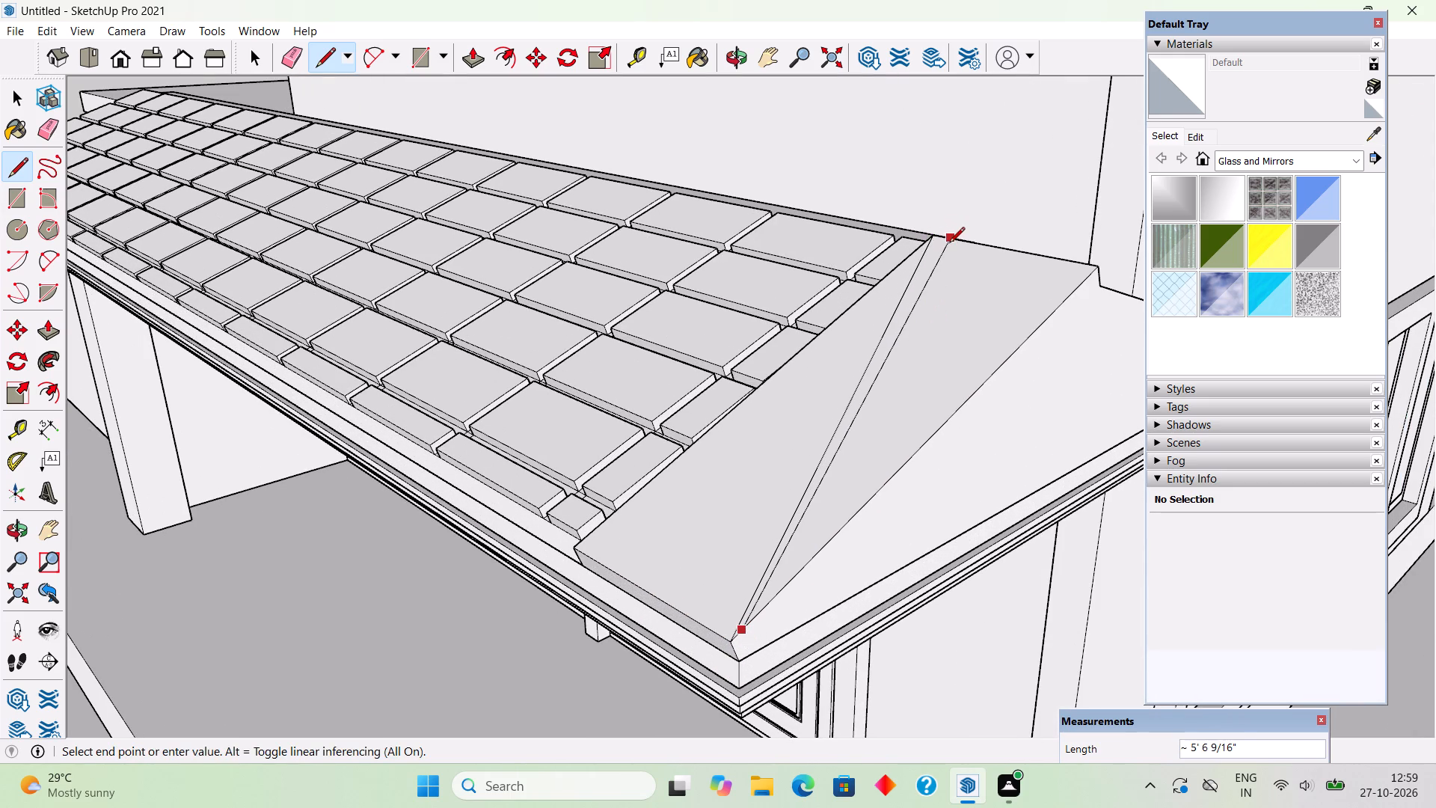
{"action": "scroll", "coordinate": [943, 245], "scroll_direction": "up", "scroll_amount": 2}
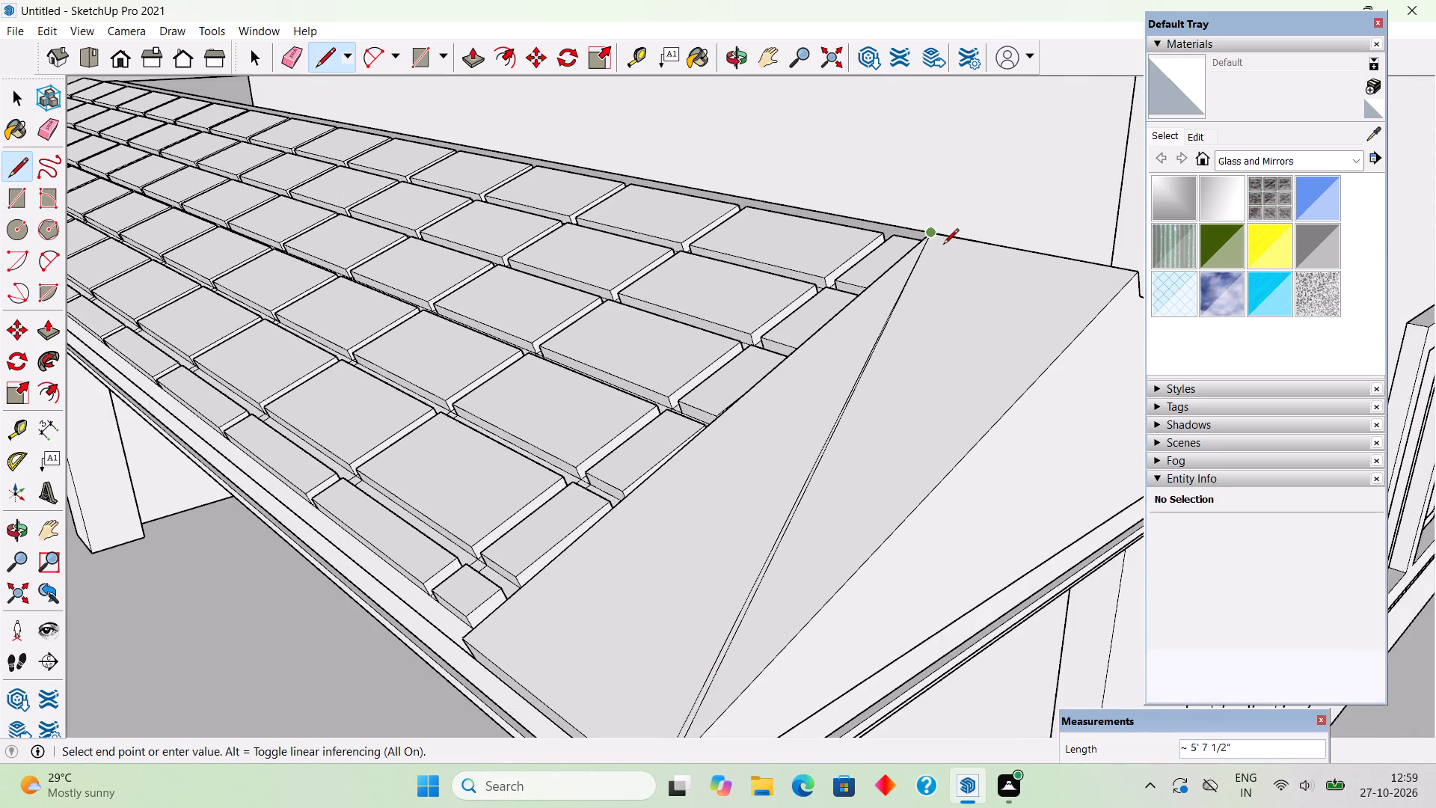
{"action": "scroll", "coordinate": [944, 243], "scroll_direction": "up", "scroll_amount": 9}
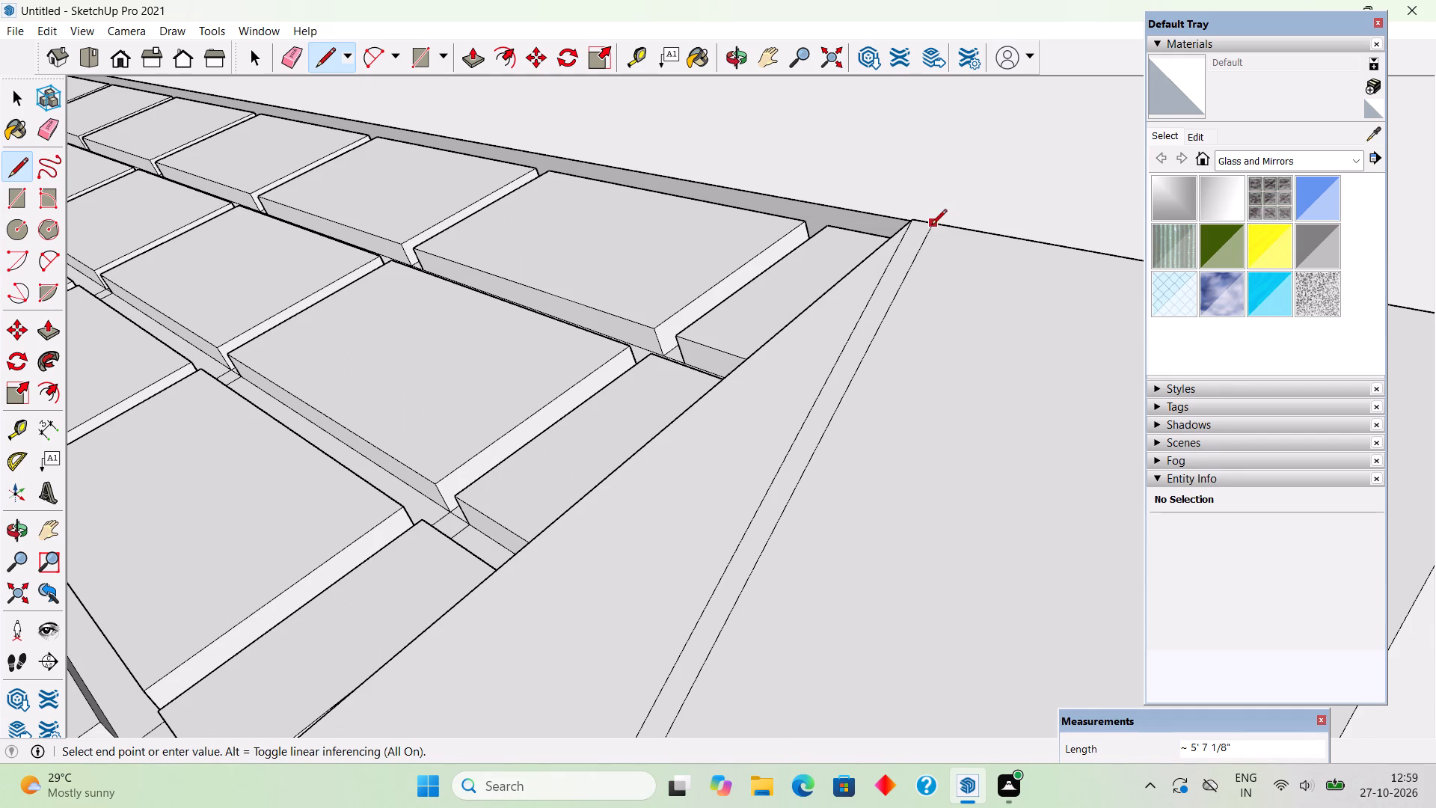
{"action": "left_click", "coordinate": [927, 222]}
Examine the two diagonal lines on the corner block's slope and their alignment with the adjoining roof cells.
{"action": "scroll", "coordinate": [963, 368], "scroll_direction": "down", "scroll_amount": 4}
{"action": "scroll", "coordinate": [963, 432], "scroll_direction": "up", "scroll_amount": 1}
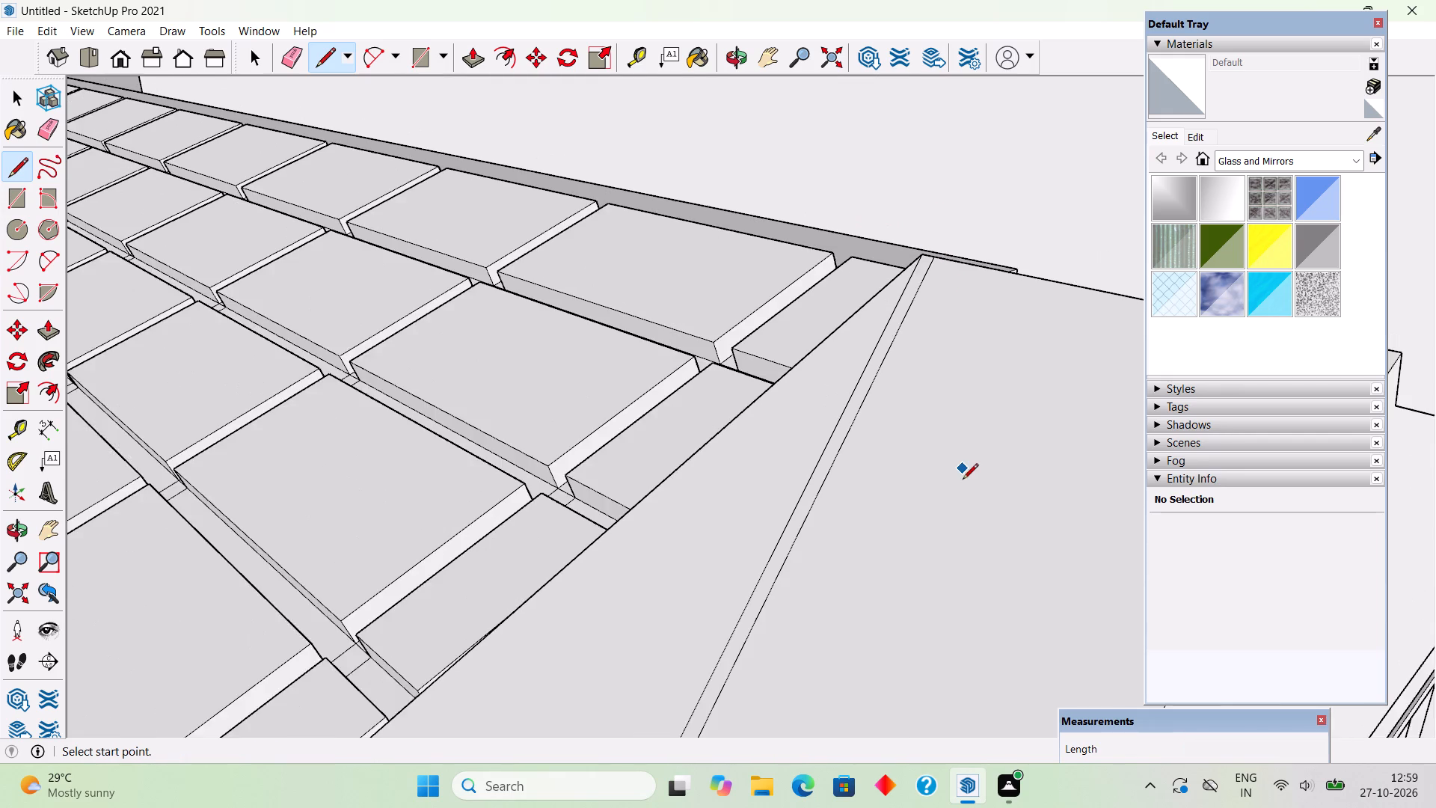
{"action": "scroll", "coordinate": [963, 480], "scroll_direction": "down", "scroll_amount": 18}
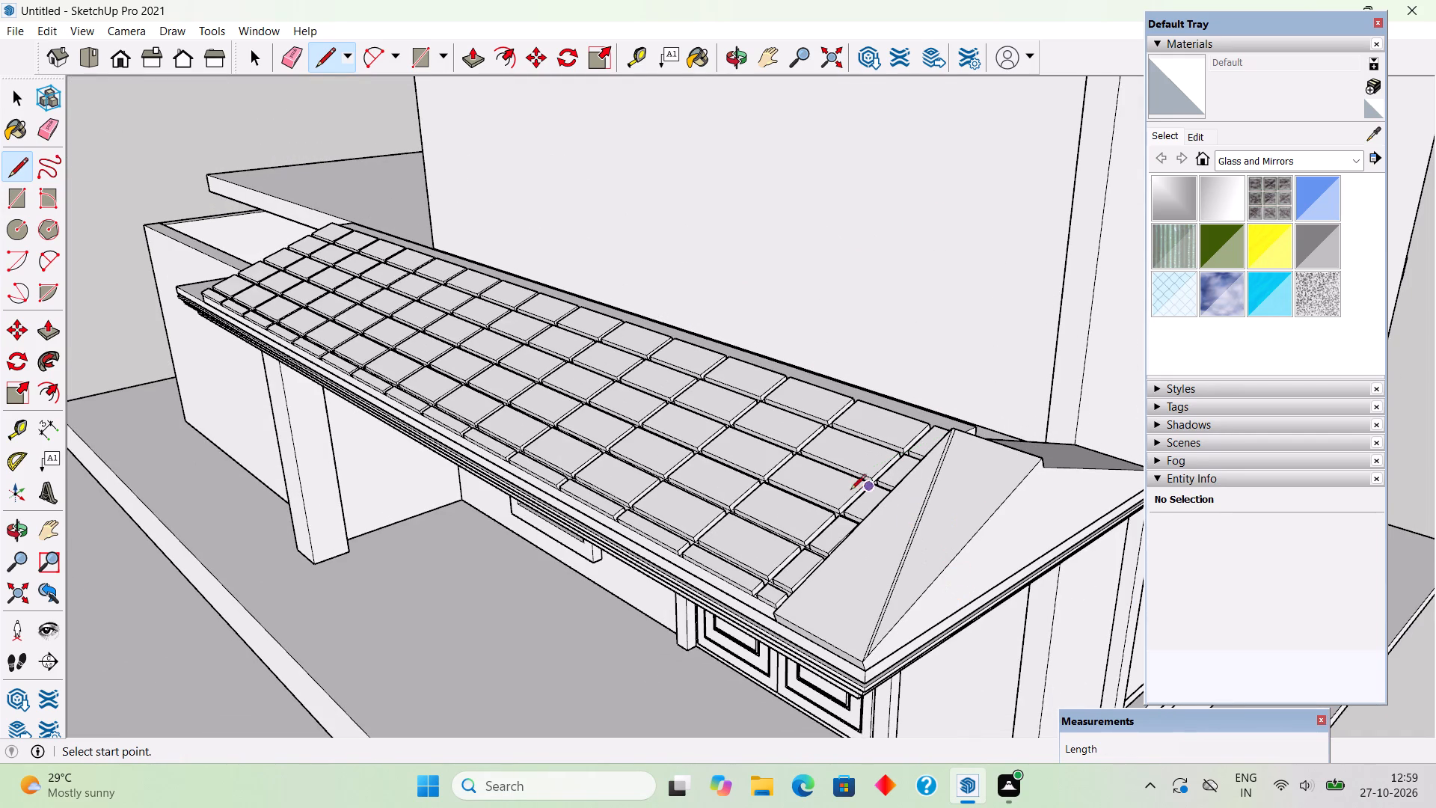
{"action": "key", "text": "space"}
{"action": "scroll", "coordinate": [904, 615], "scroll_direction": "up", "scroll_amount": 1}
{"action": "middle_click_drag", "start_coordinate": [922, 605], "coordinate": [1047, 600]}
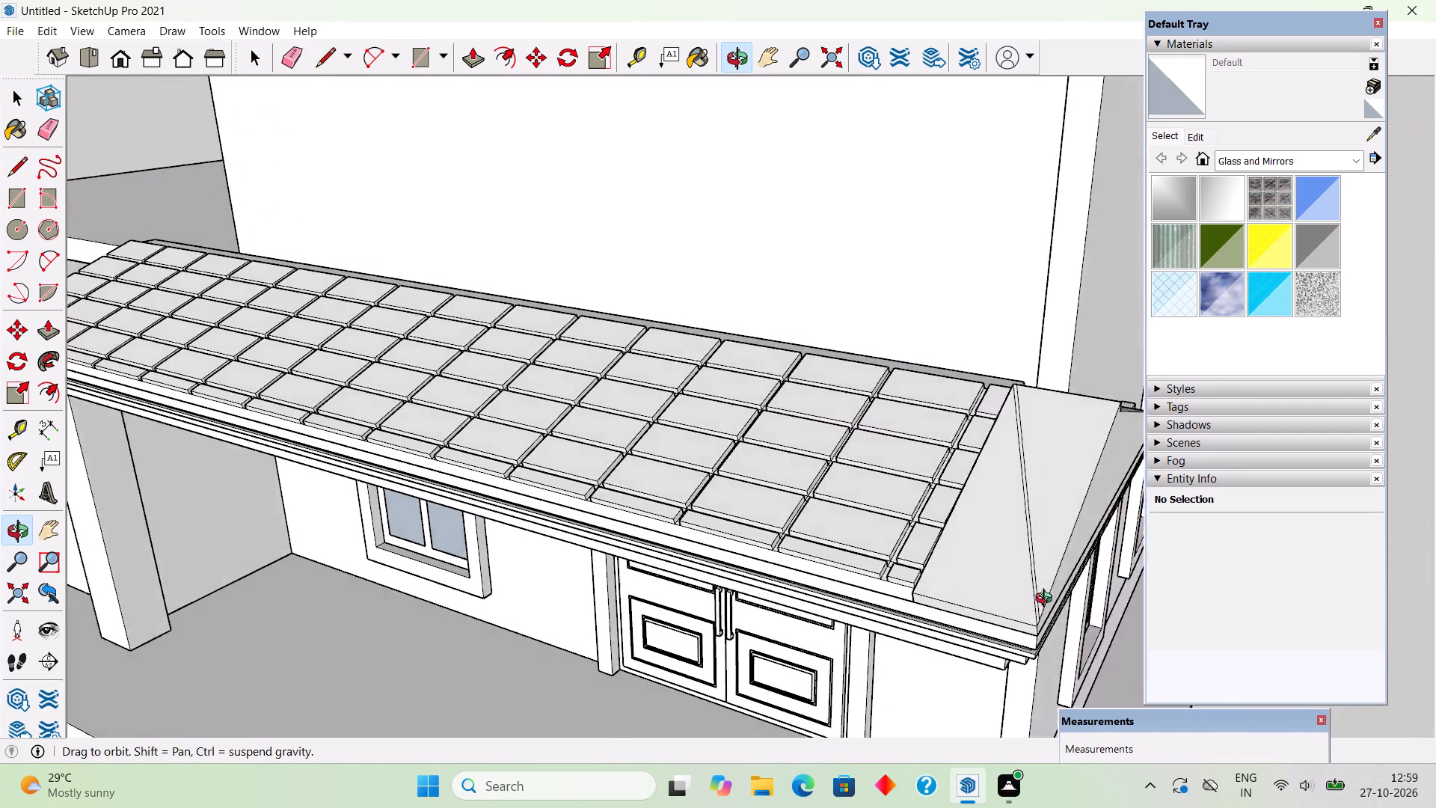
{"action": "middle_click_drag", "start_coordinate": [1047, 600], "coordinate": [1079, 627]}
{"action": "scroll", "coordinate": [1068, 576], "scroll_direction": "up", "scroll_amount": 8}
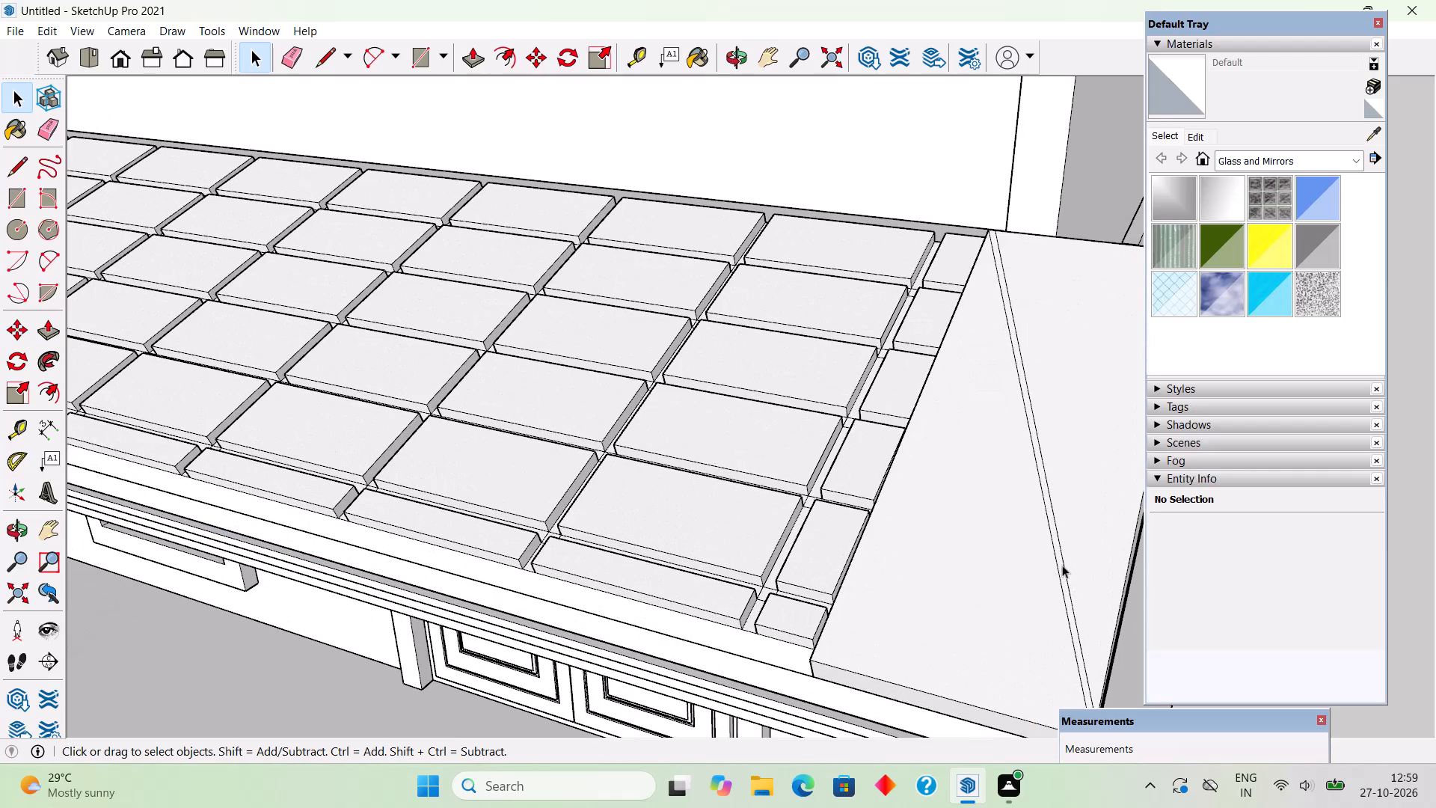
{"action": "left_click", "coordinate": [1064, 578]}
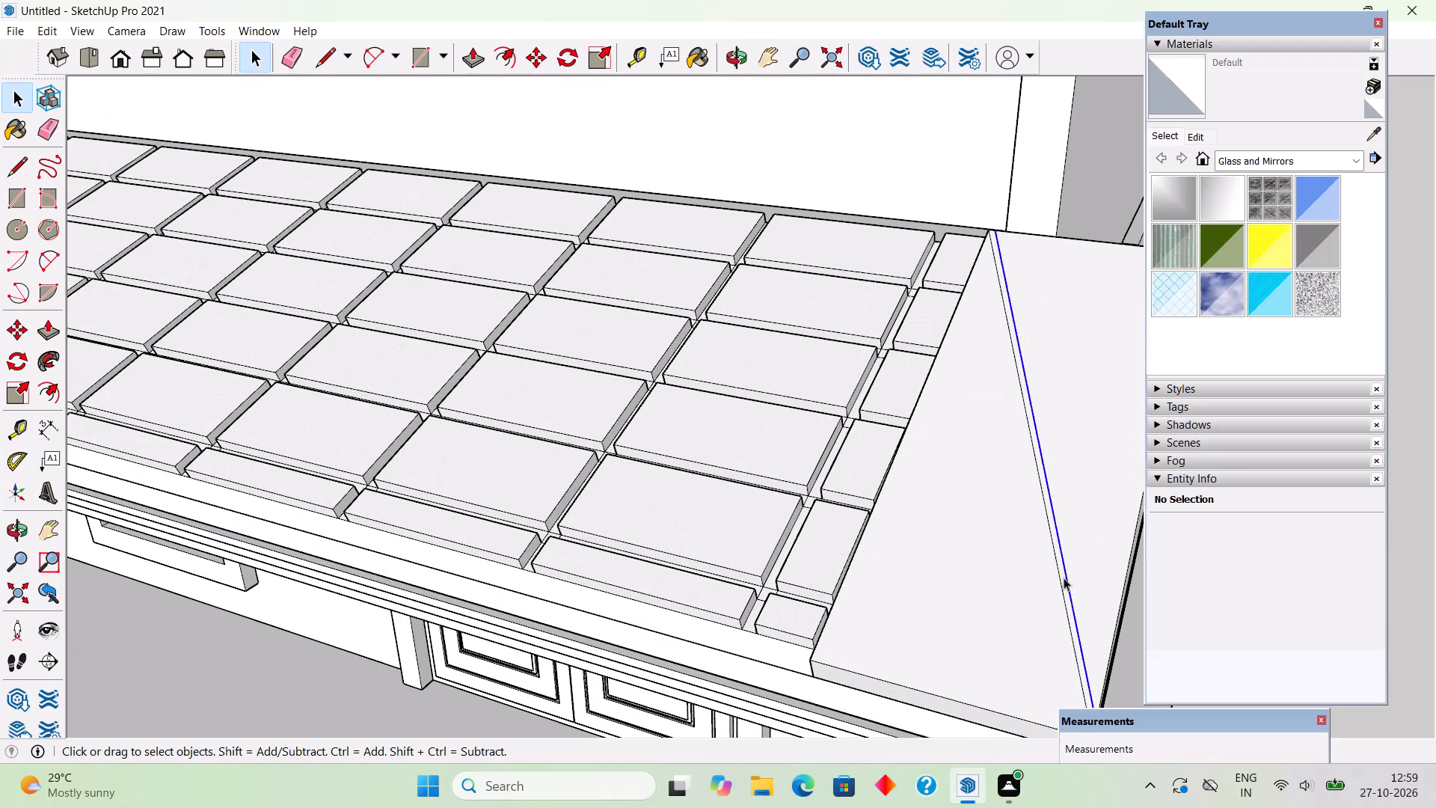
{"action": "scroll", "coordinate": [956, 342], "scroll_direction": "down", "scroll_amount": 4}
{"action": "scroll", "coordinate": [817, 417], "scroll_direction": "down", "scroll_amount": 5}
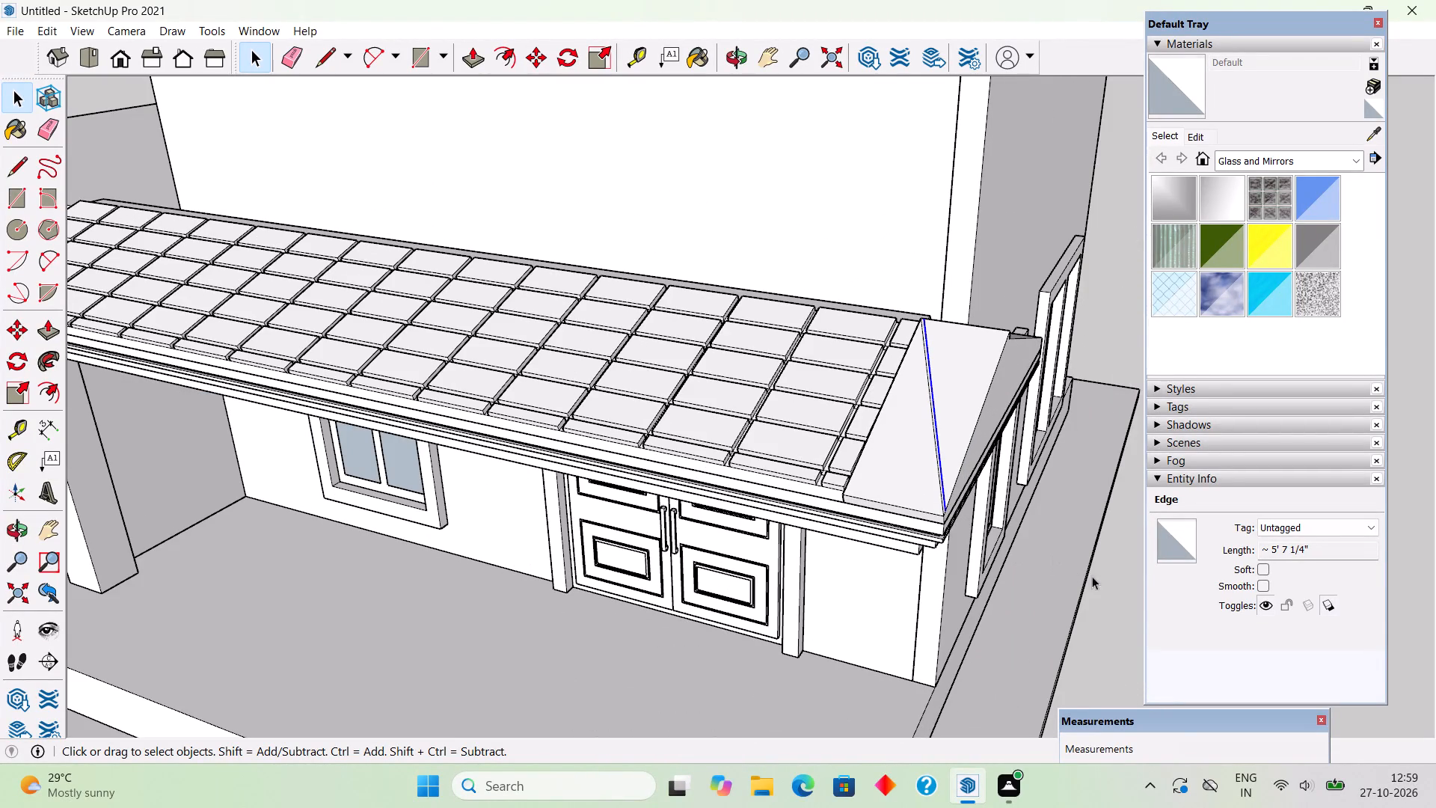
{"action": "left_click", "coordinate": [1105, 583]}
{"action": "middle_click_drag", "start_coordinate": [872, 551], "coordinate": [785, 555]}
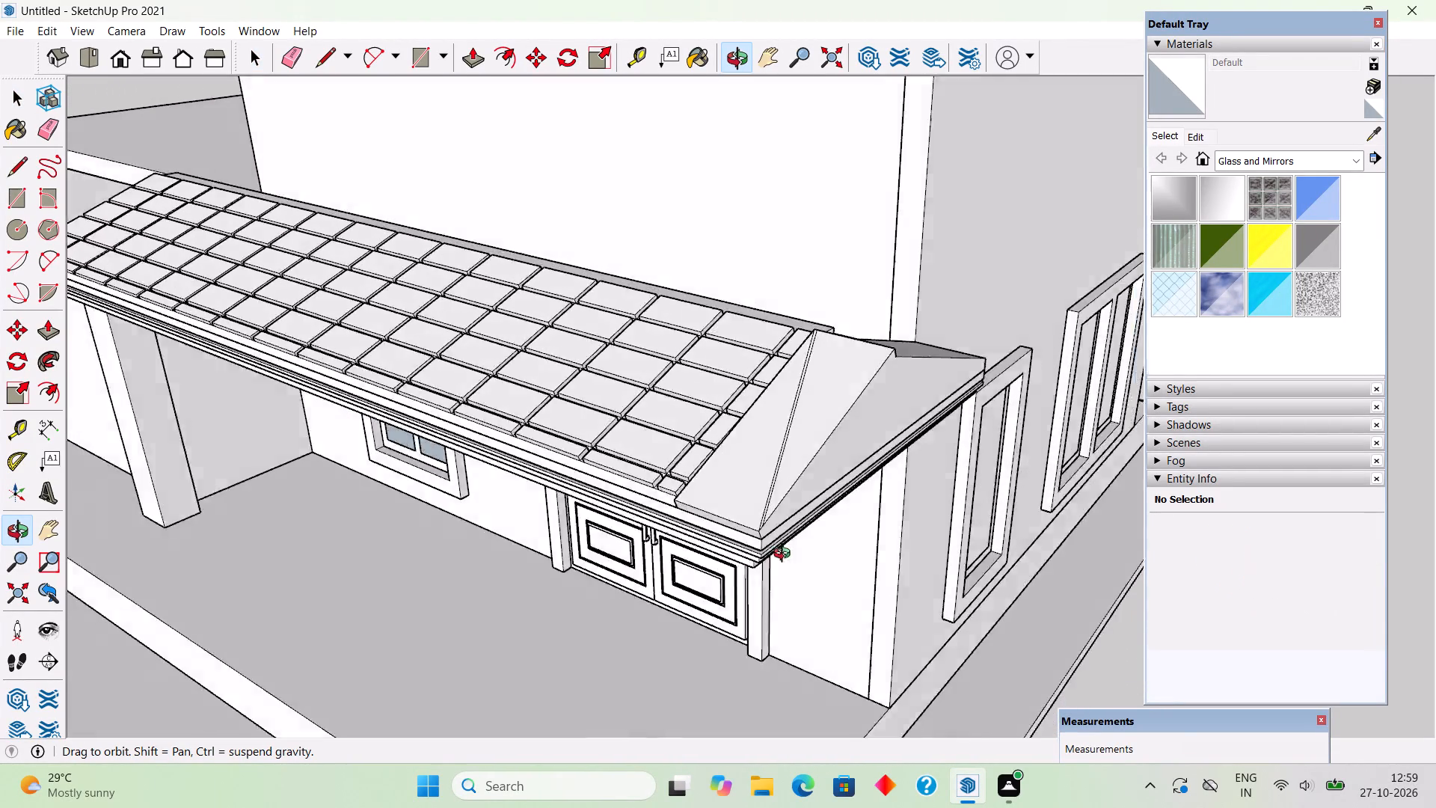
{"action": "middle_click_drag", "start_coordinate": [785, 555], "coordinate": [710, 630]}
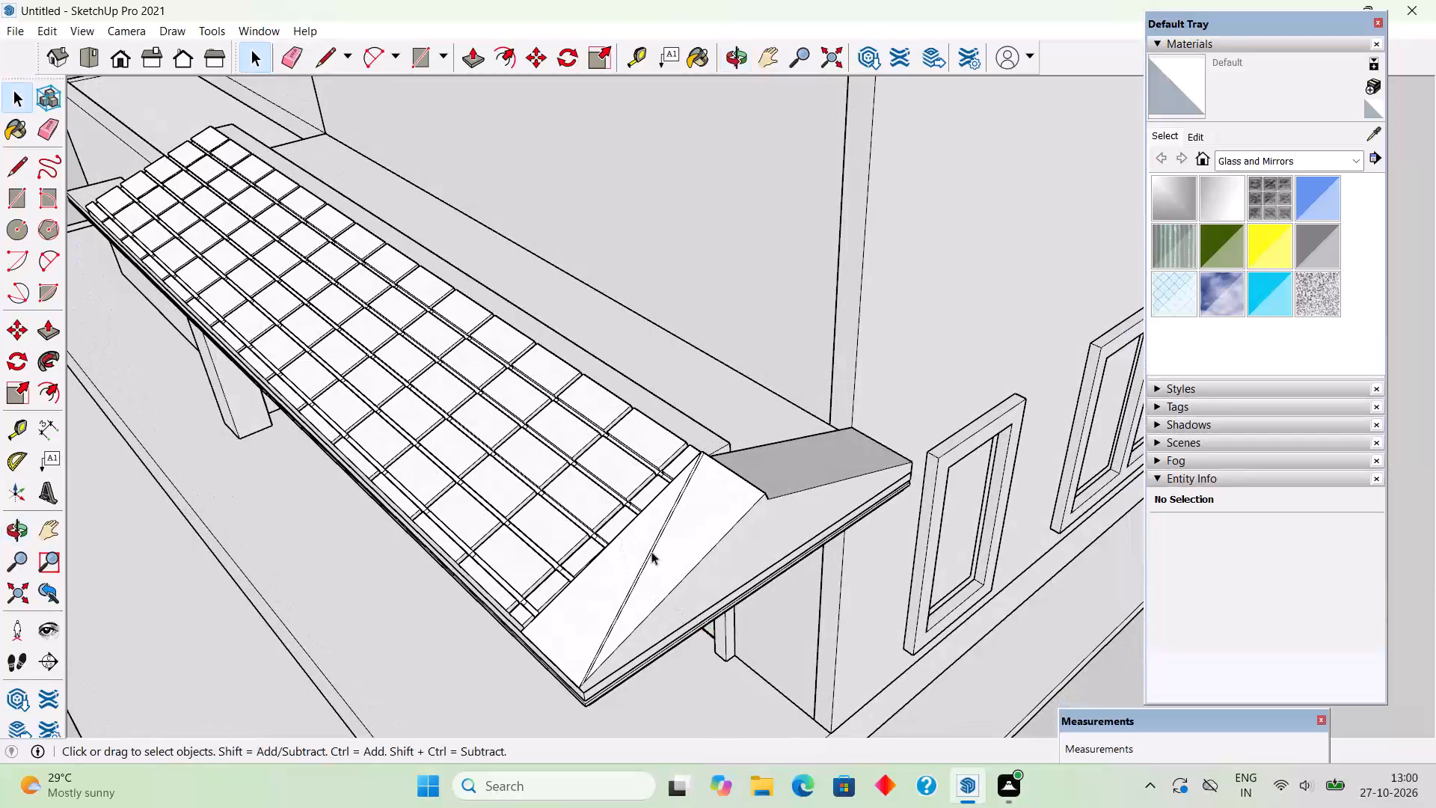
{"action": "middle_click_drag", "start_coordinate": [691, 568], "coordinate": [876, 545]}
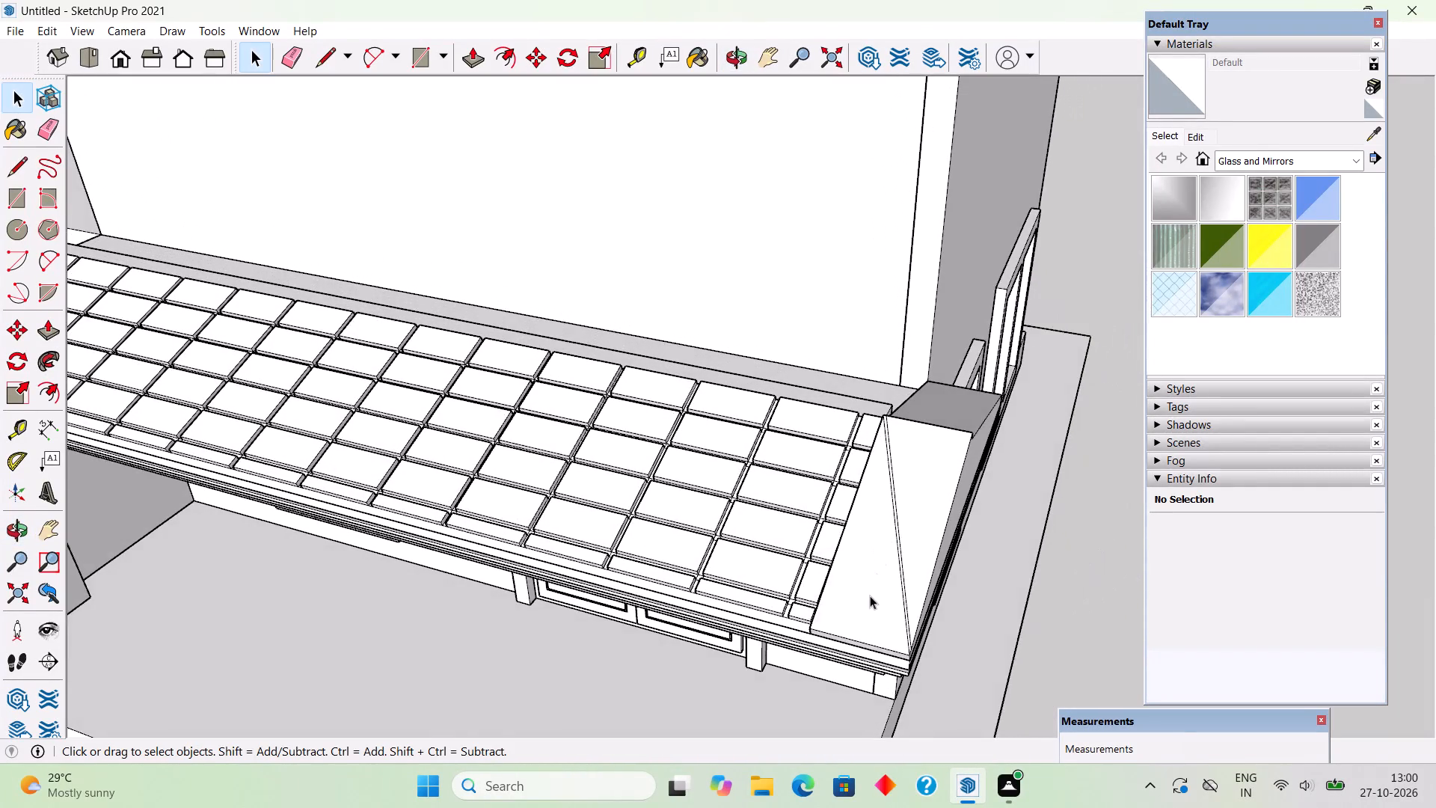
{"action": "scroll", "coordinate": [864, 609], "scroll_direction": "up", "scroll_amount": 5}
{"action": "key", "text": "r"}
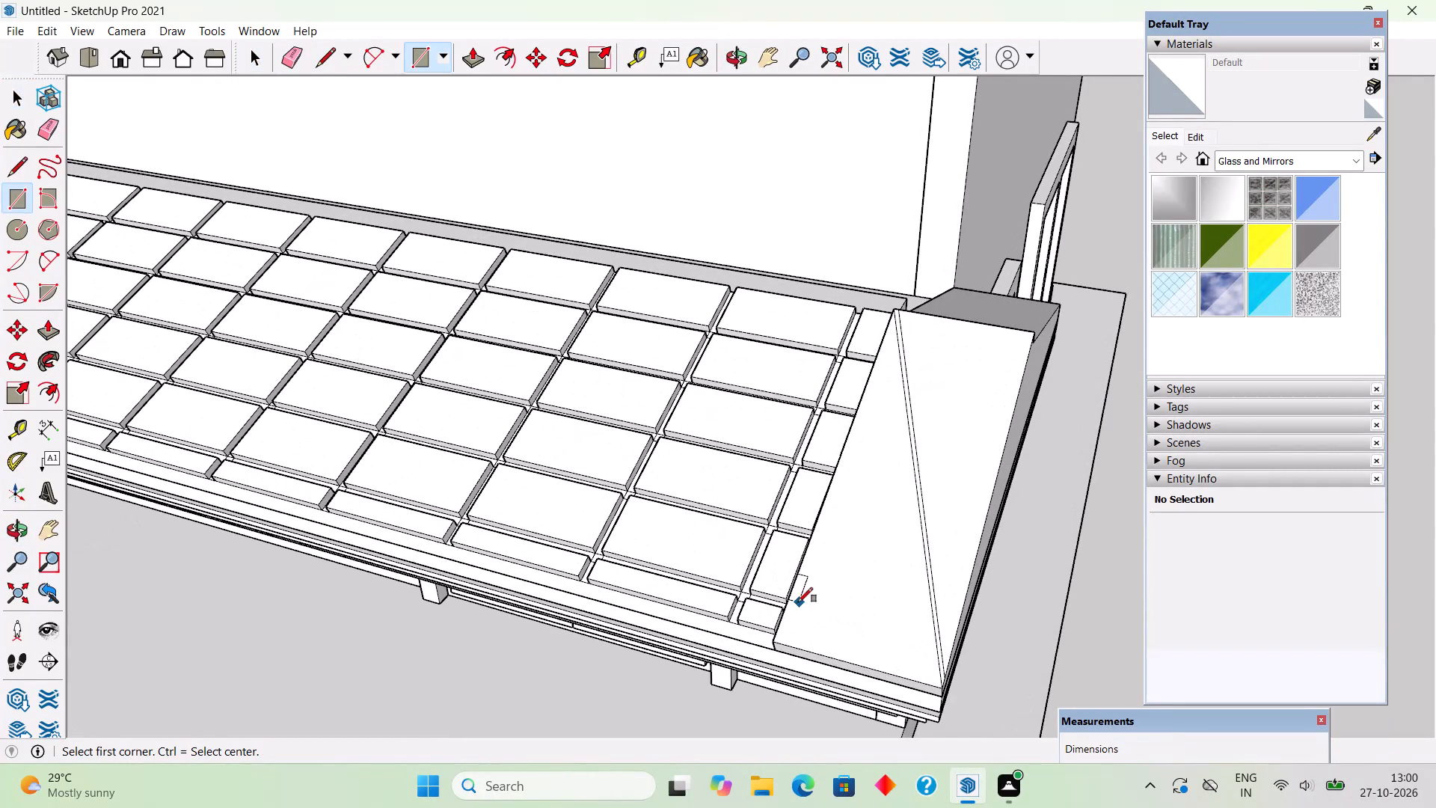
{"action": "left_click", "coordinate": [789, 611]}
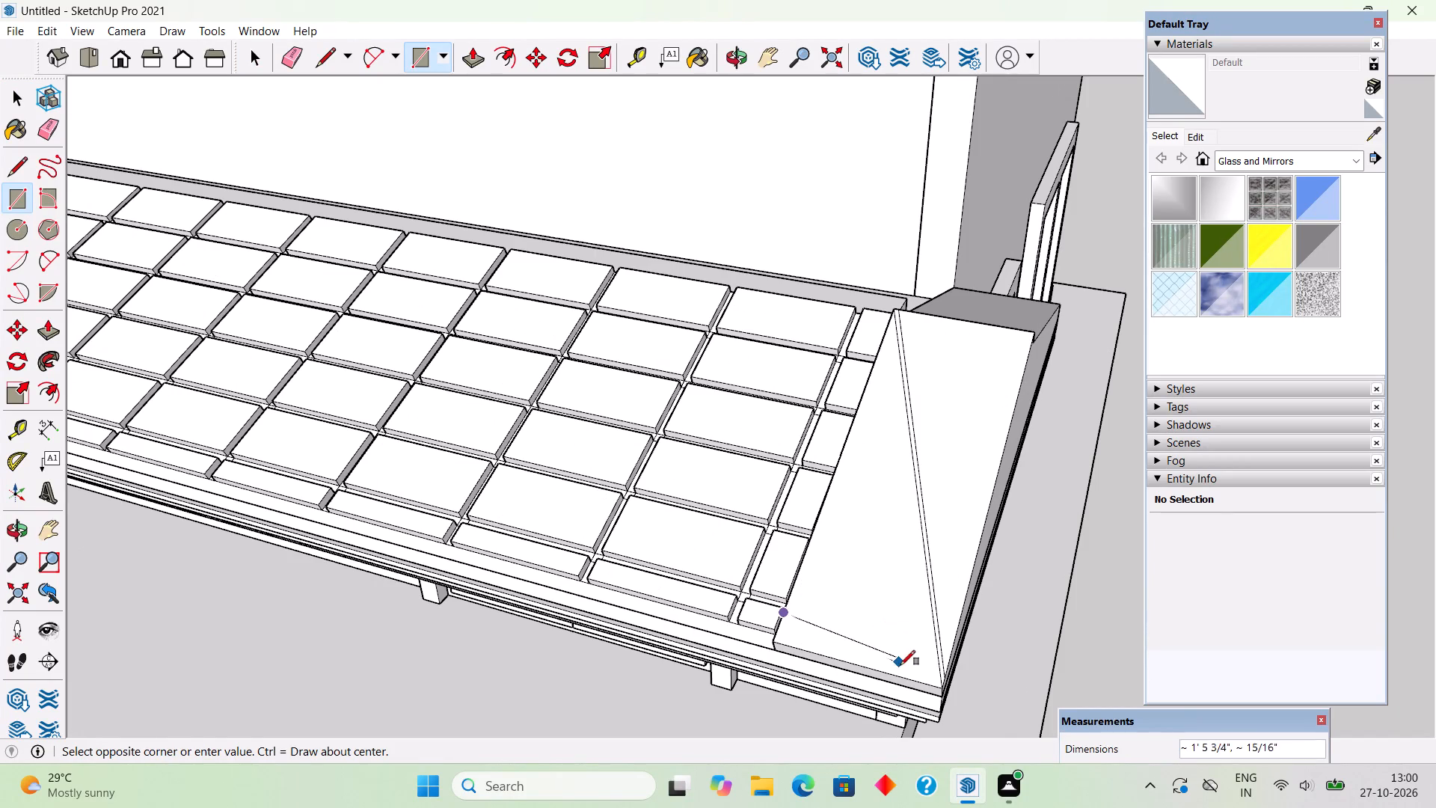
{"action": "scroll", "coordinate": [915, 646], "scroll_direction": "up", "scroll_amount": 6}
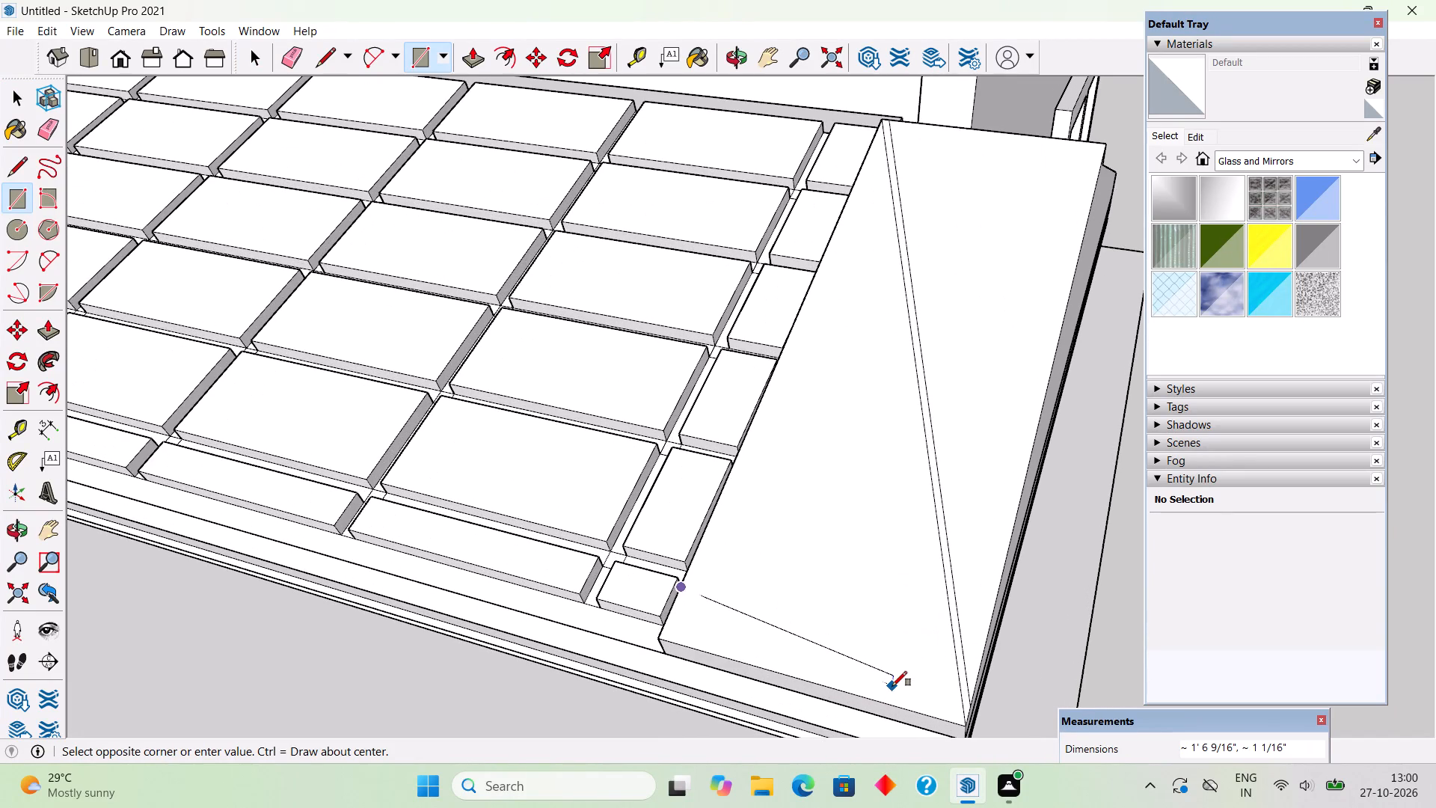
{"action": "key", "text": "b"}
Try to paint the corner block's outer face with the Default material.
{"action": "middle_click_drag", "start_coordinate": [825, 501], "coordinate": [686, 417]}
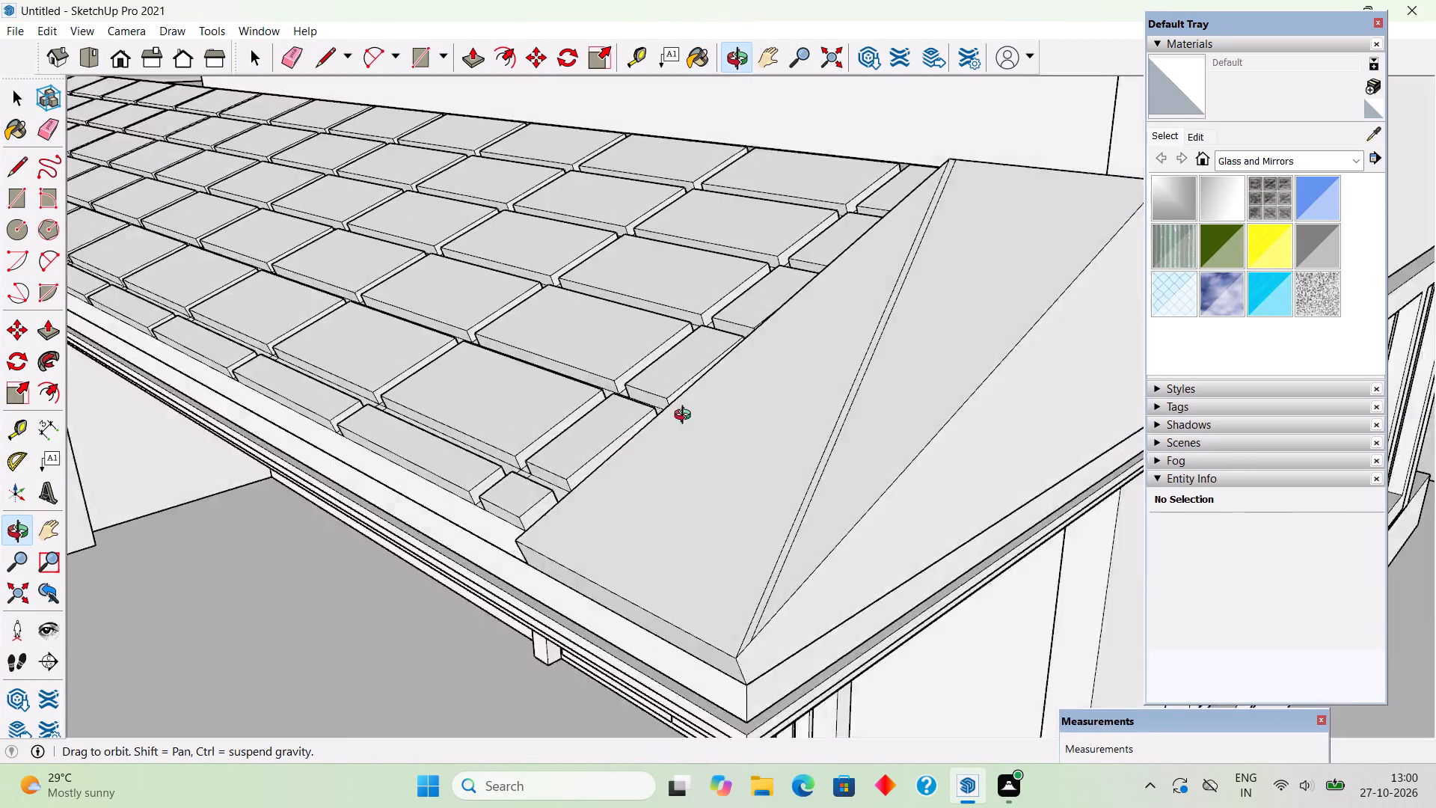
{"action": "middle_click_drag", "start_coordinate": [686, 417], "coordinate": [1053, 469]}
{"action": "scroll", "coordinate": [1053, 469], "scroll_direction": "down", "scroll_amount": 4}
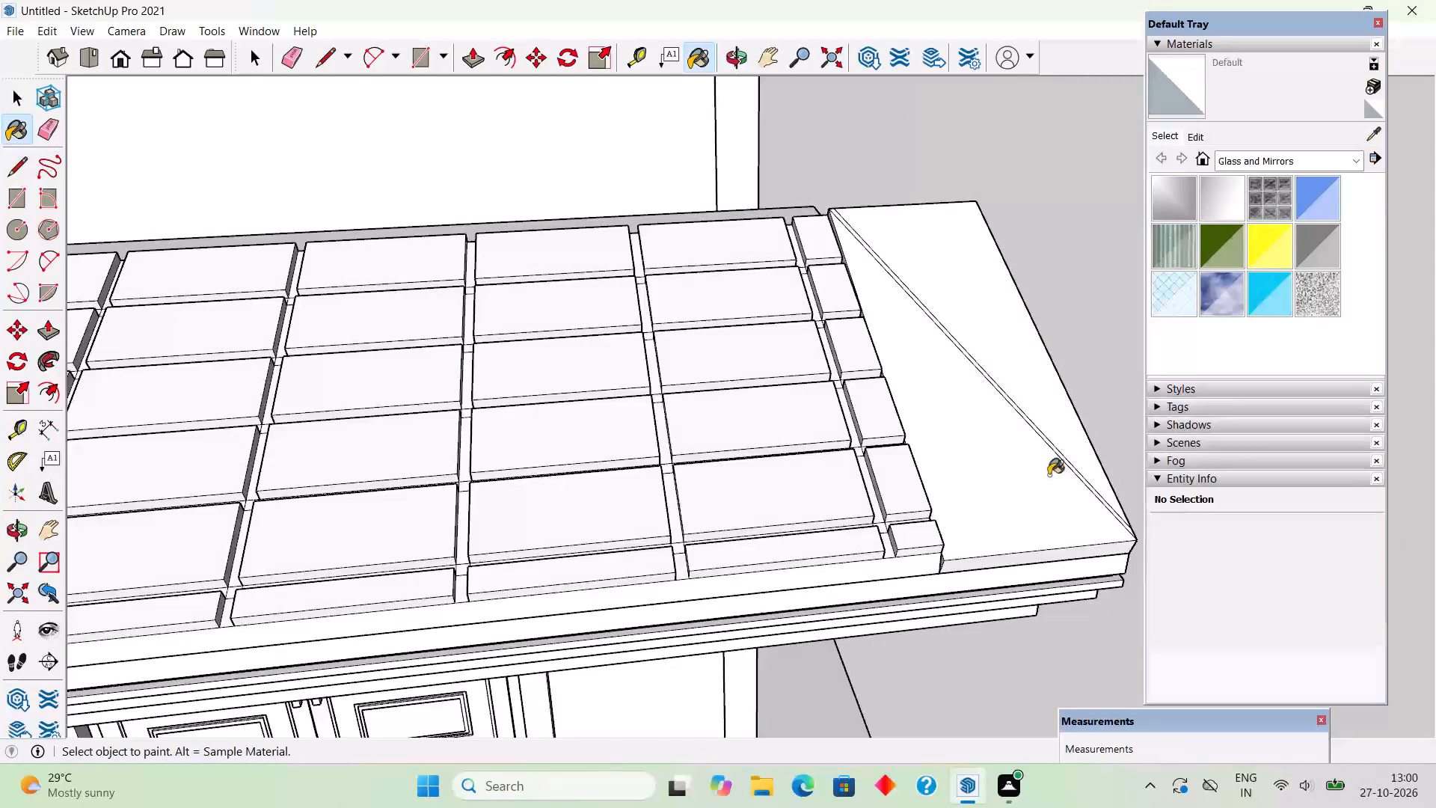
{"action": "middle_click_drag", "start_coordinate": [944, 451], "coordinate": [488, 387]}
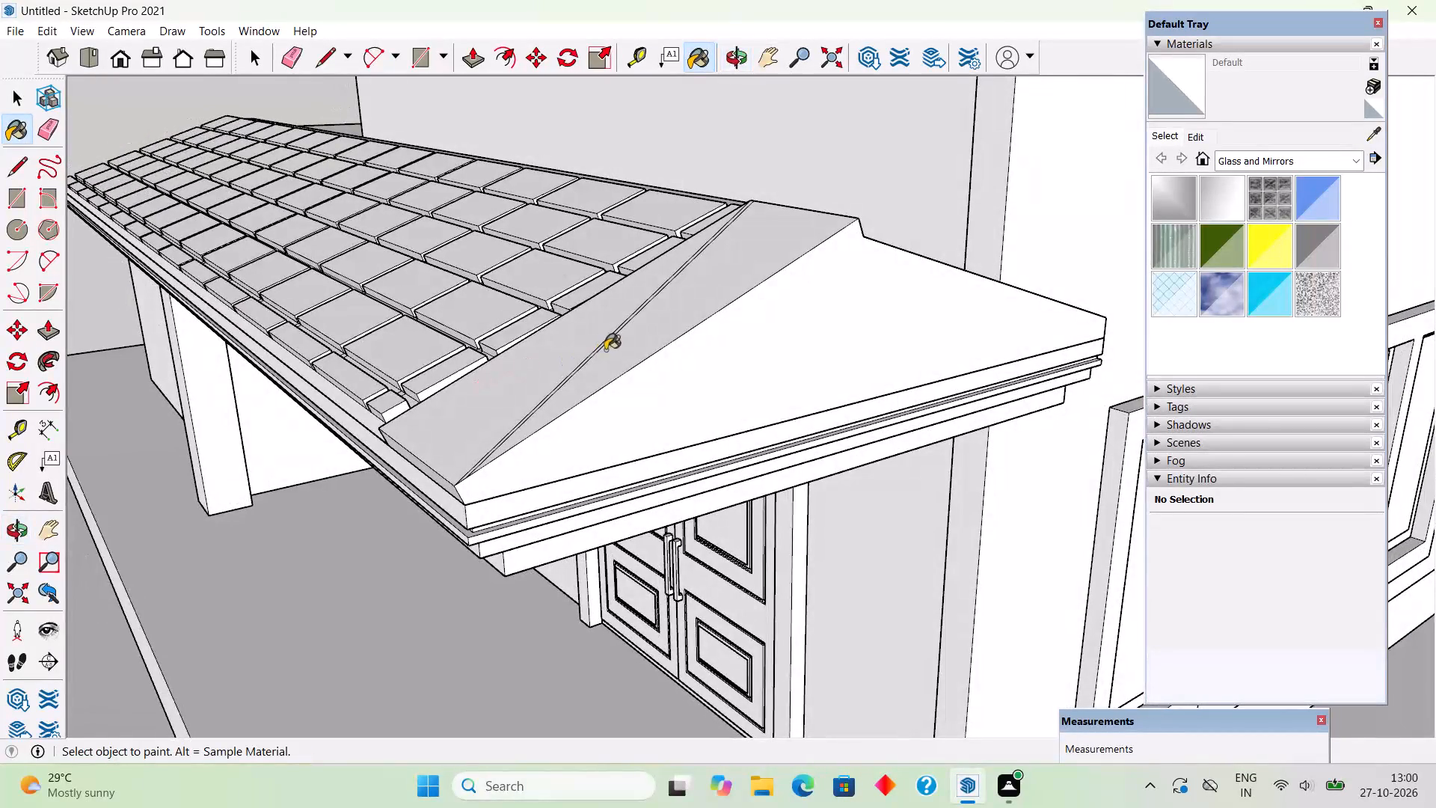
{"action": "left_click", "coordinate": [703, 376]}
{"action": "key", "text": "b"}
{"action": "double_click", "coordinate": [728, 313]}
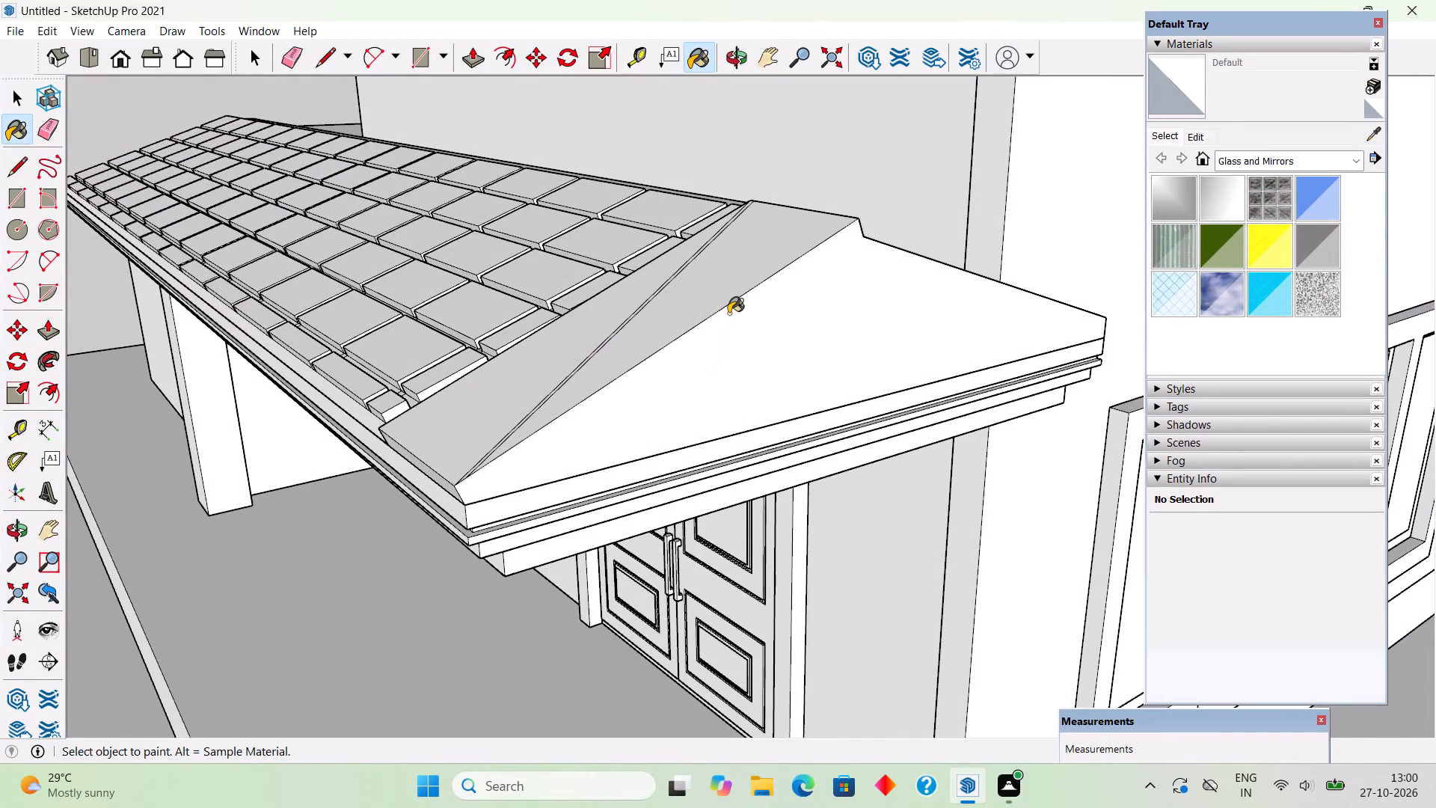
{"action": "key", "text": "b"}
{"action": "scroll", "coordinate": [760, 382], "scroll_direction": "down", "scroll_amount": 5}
Delete the entire corner block above the porch ledge.
{"action": "key", "text": "space"}
{"action": "left_click", "coordinate": [819, 534]}
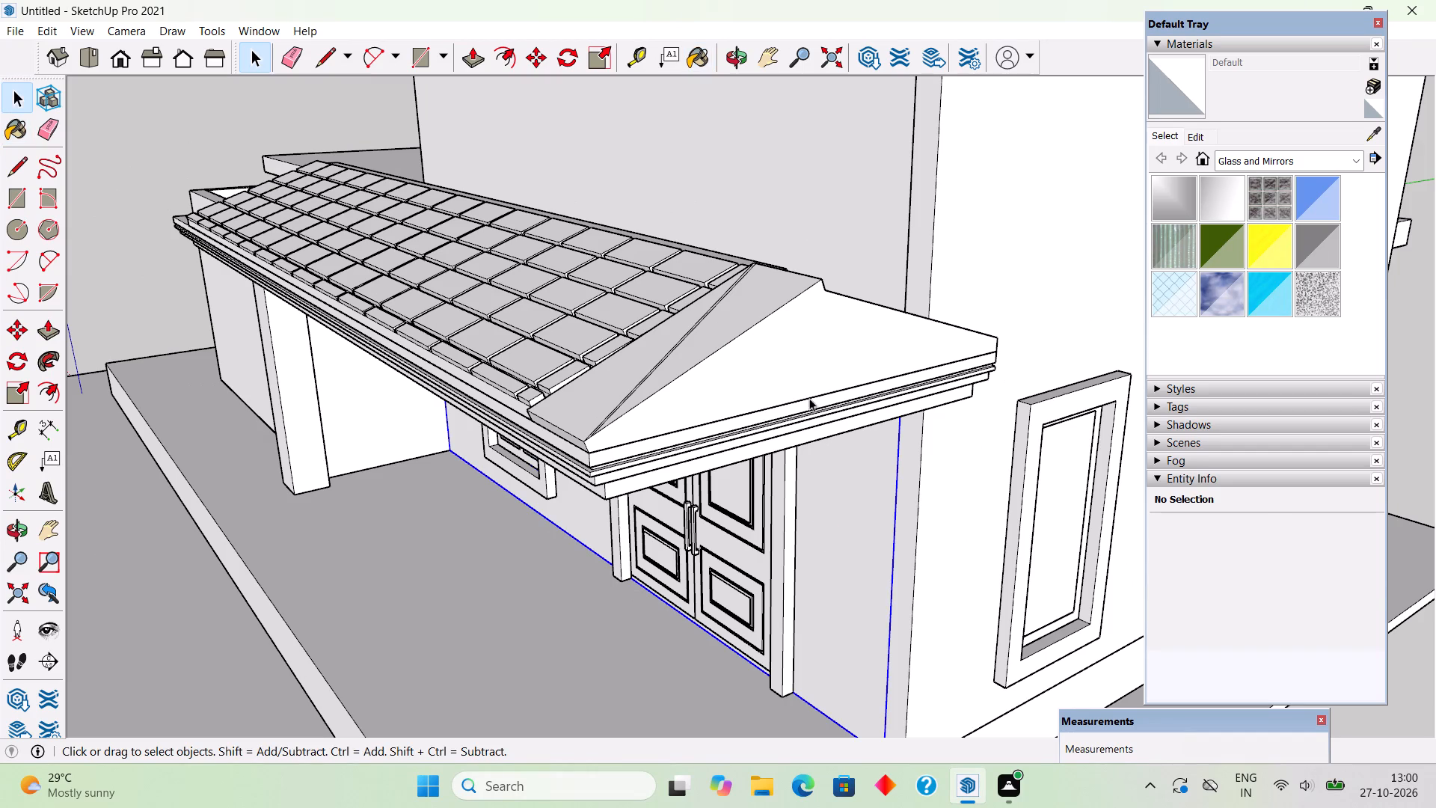
{"action": "left_click", "coordinate": [808, 372]}
{"action": "triple_click", "coordinate": [808, 372]}
{"action": "key", "text": "Delete"}
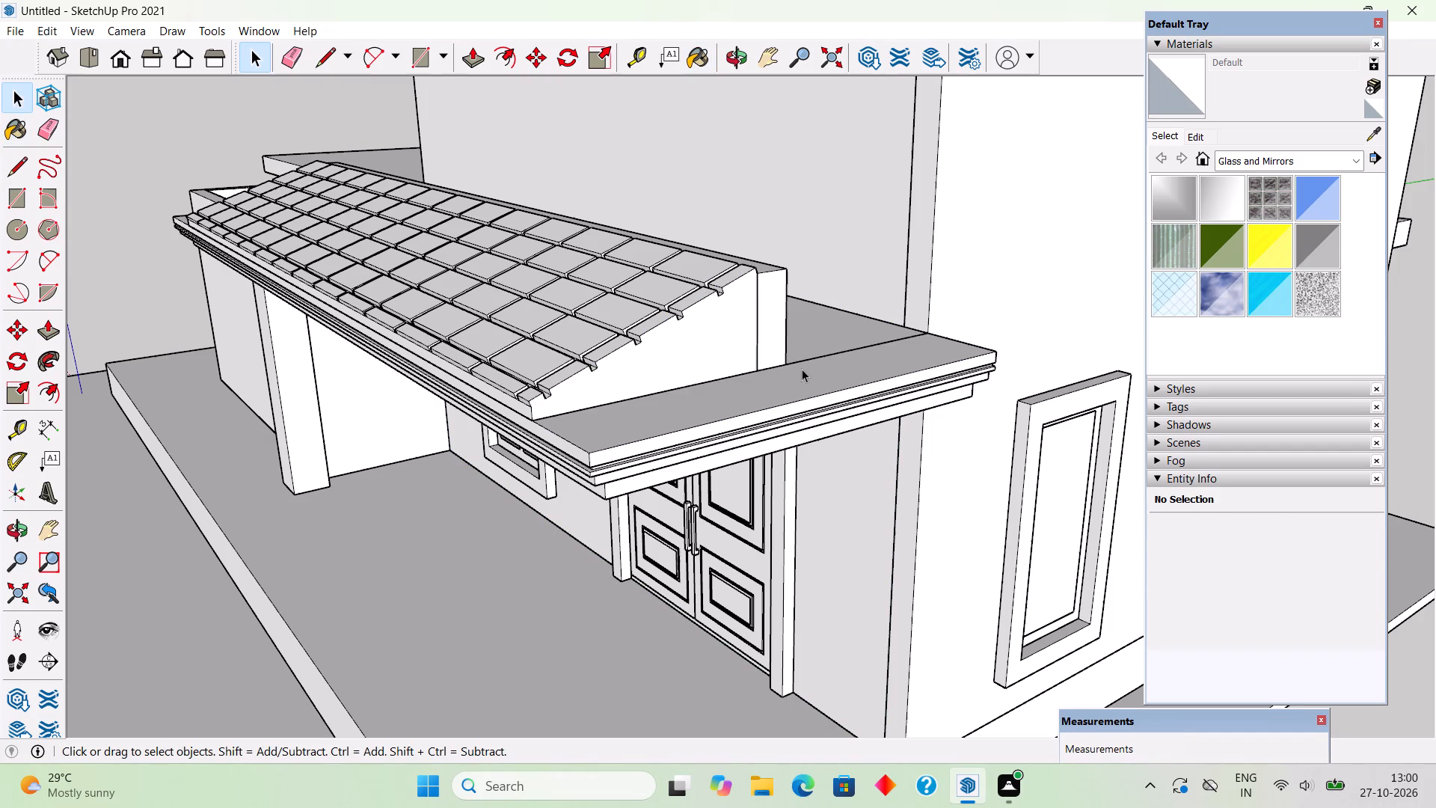
Unhide all hidden geometry to bring back the side roof beside the open corner.
{"action": "left_click", "coordinate": [44, 29]}
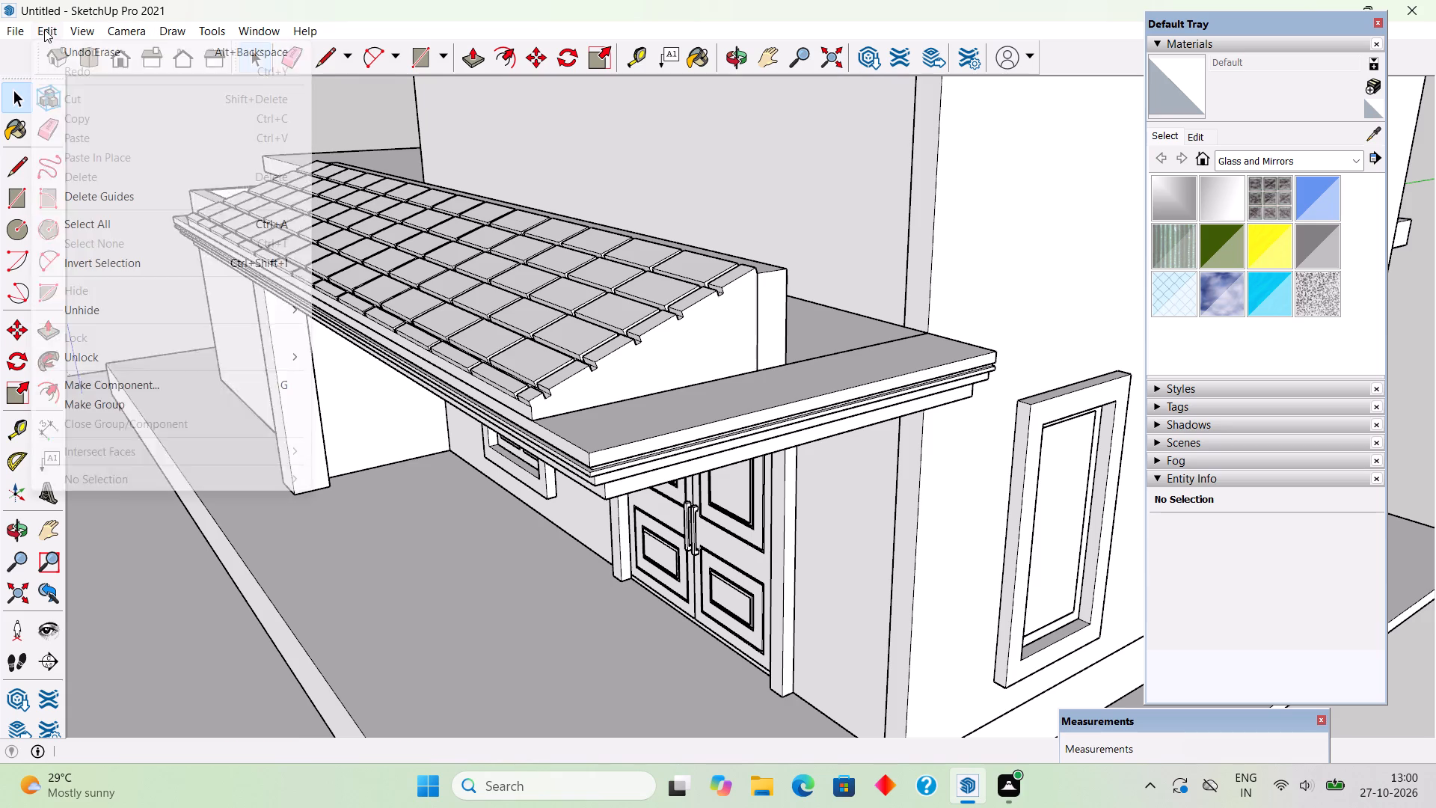
{"action": "left_click", "coordinate": [163, 319]}
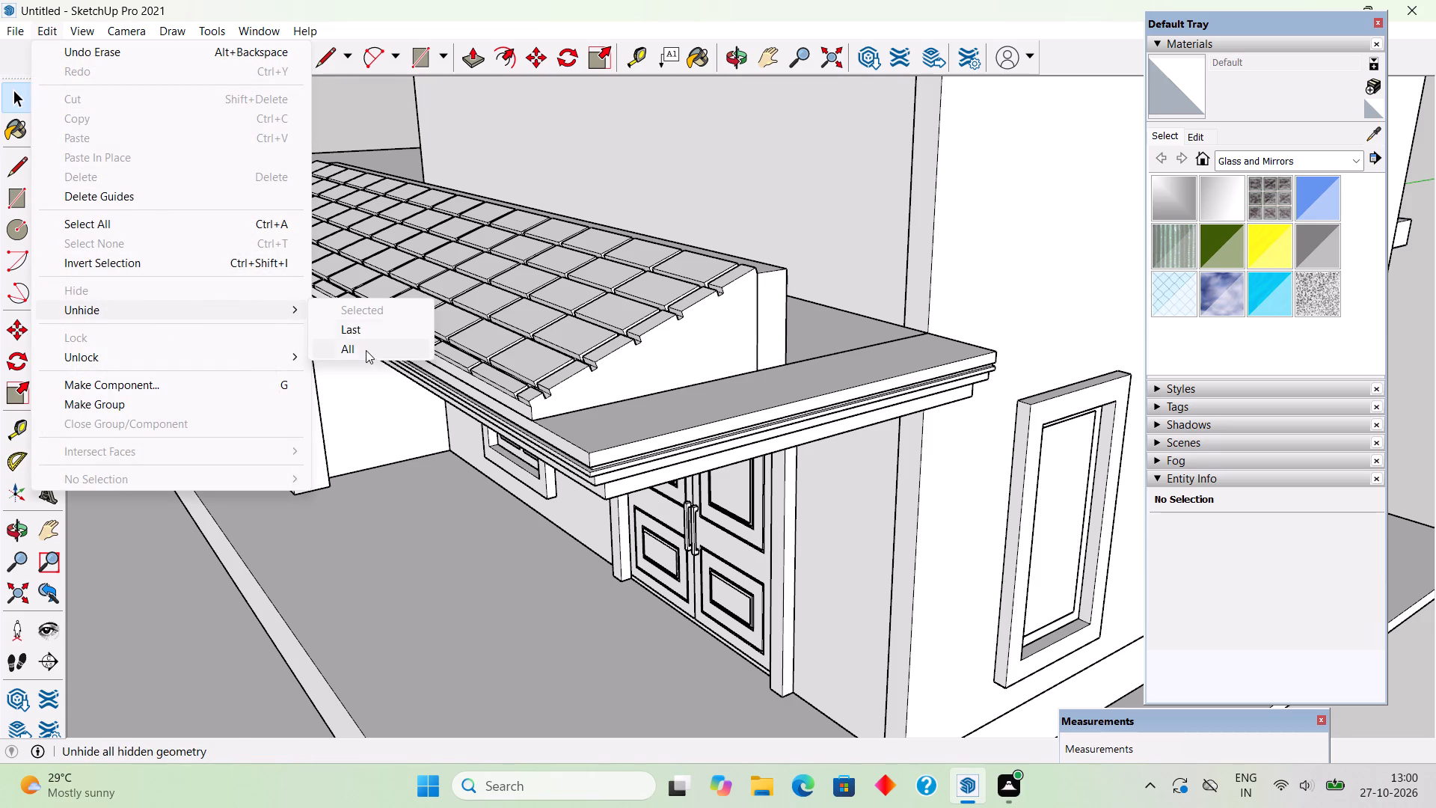
{"action": "left_click", "coordinate": [366, 352]}
{"action": "middle_click_drag", "start_coordinate": [859, 345], "coordinate": [850, 477]}
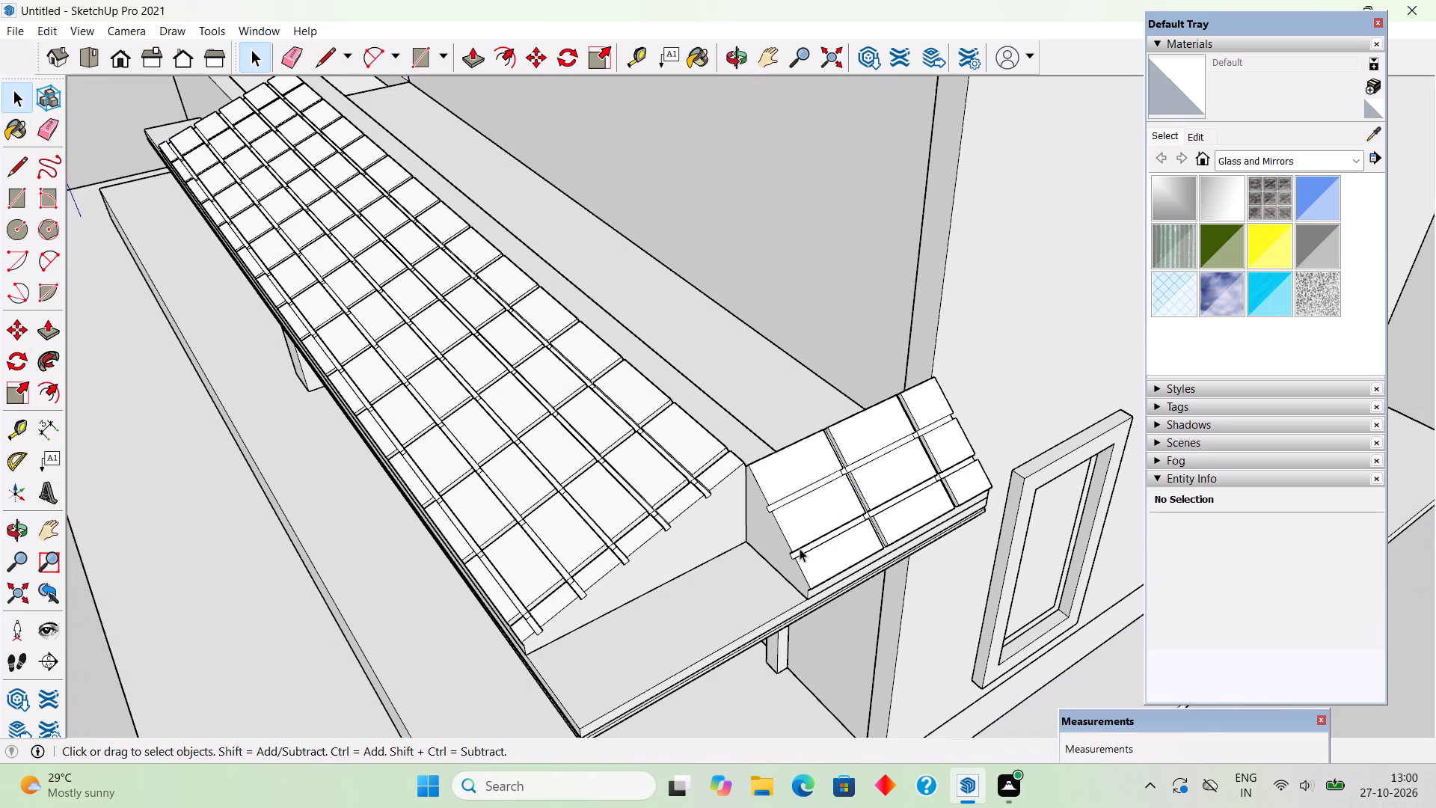
{"action": "middle_click_drag", "start_coordinate": [768, 581], "coordinate": [737, 469]}
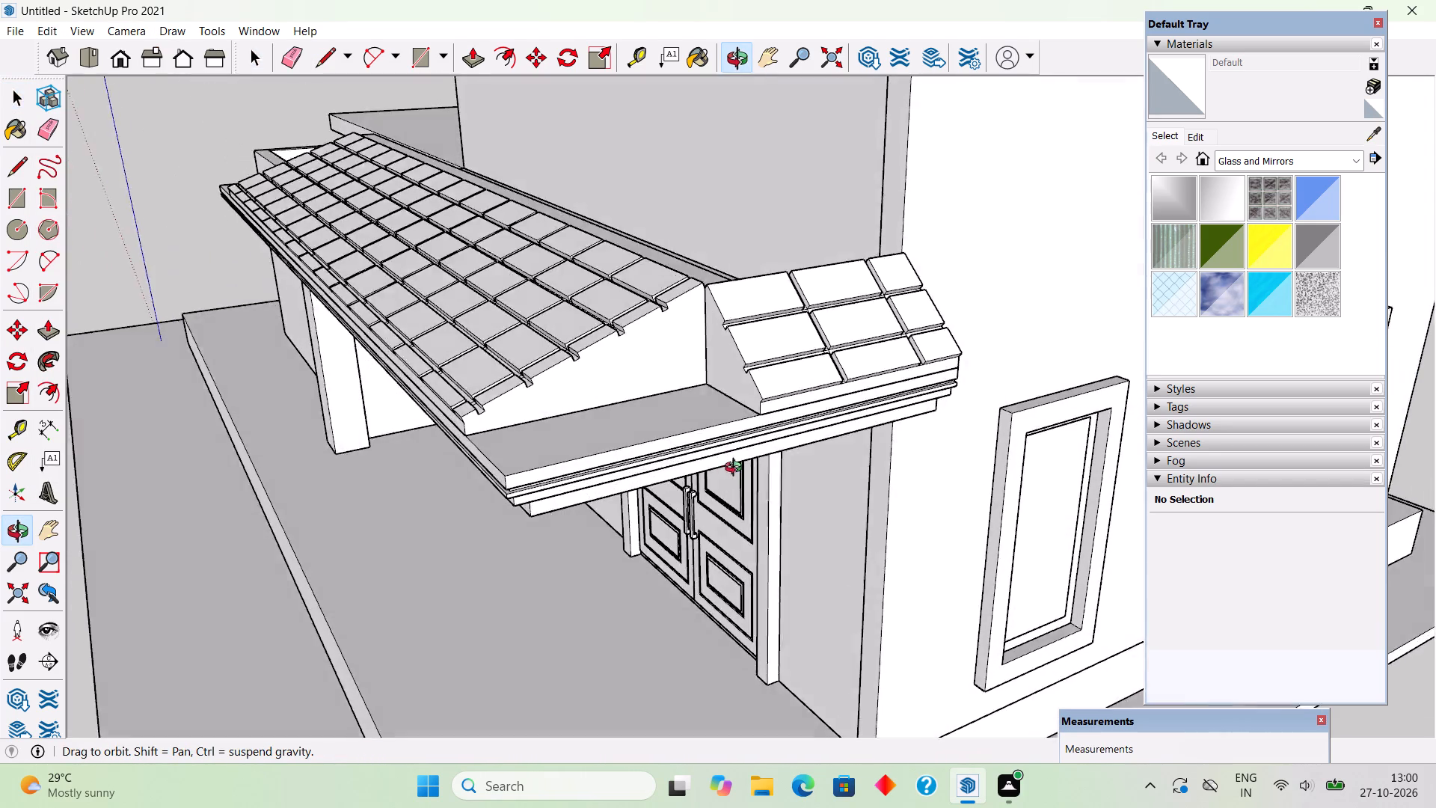
{"action": "middle_click_drag", "start_coordinate": [737, 469], "coordinate": [800, 522]}
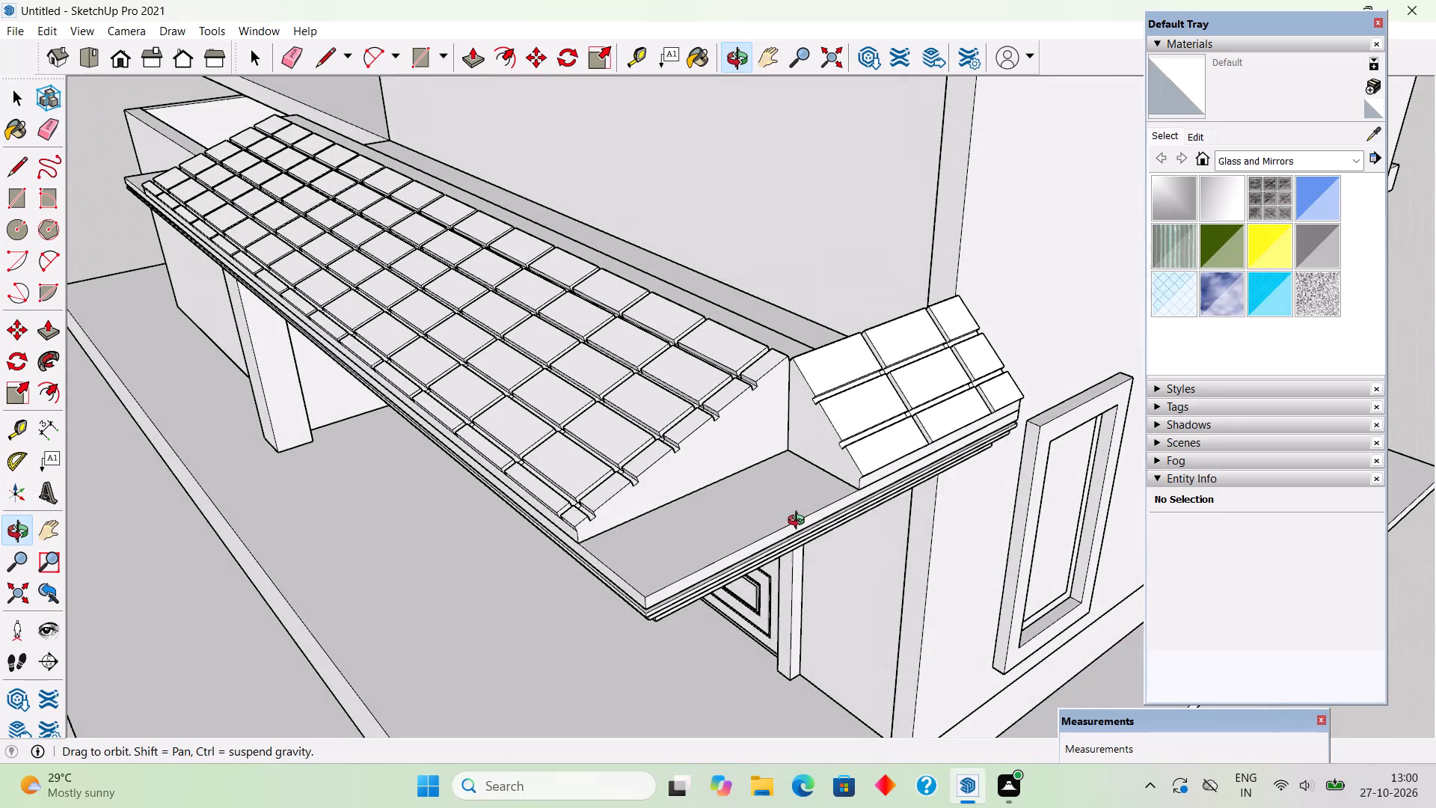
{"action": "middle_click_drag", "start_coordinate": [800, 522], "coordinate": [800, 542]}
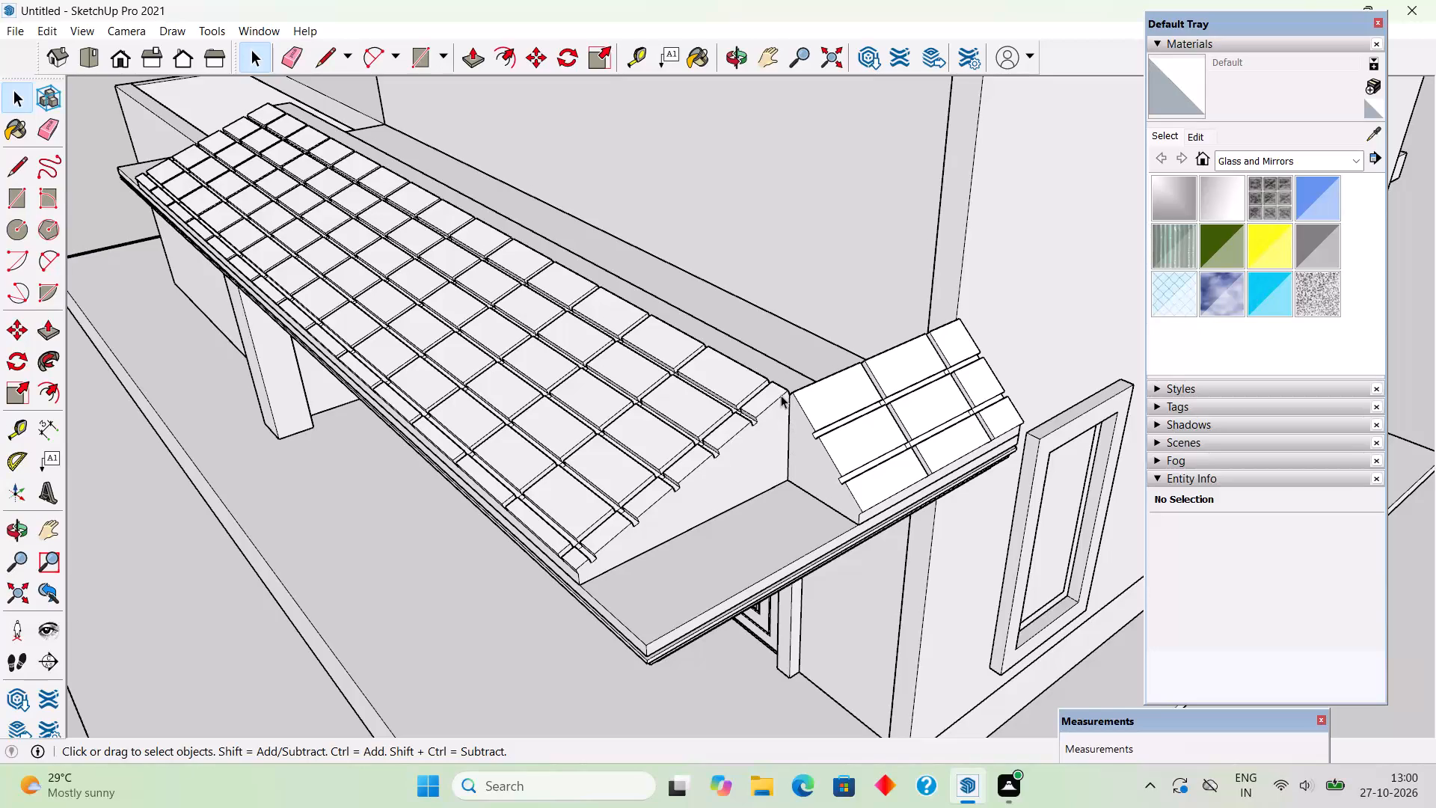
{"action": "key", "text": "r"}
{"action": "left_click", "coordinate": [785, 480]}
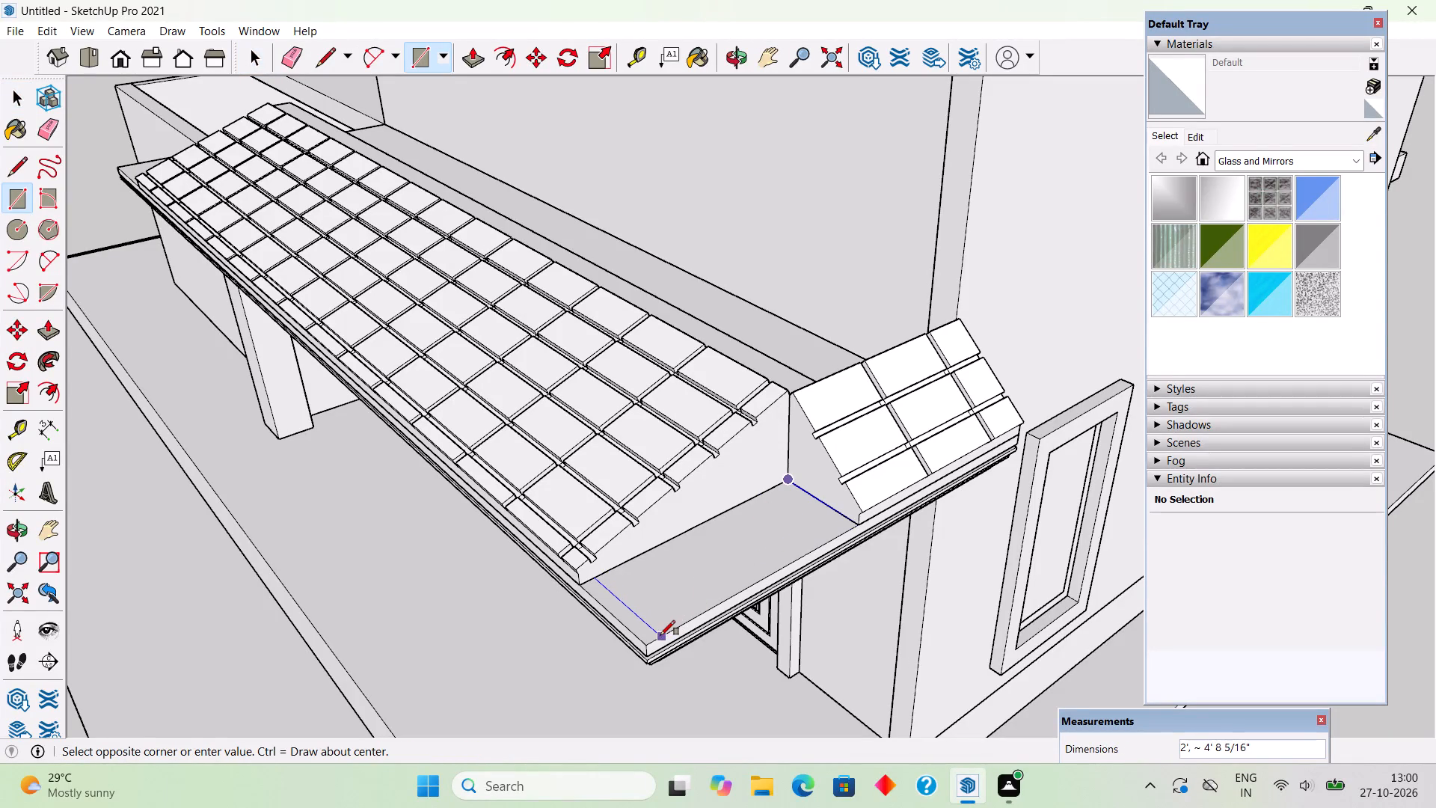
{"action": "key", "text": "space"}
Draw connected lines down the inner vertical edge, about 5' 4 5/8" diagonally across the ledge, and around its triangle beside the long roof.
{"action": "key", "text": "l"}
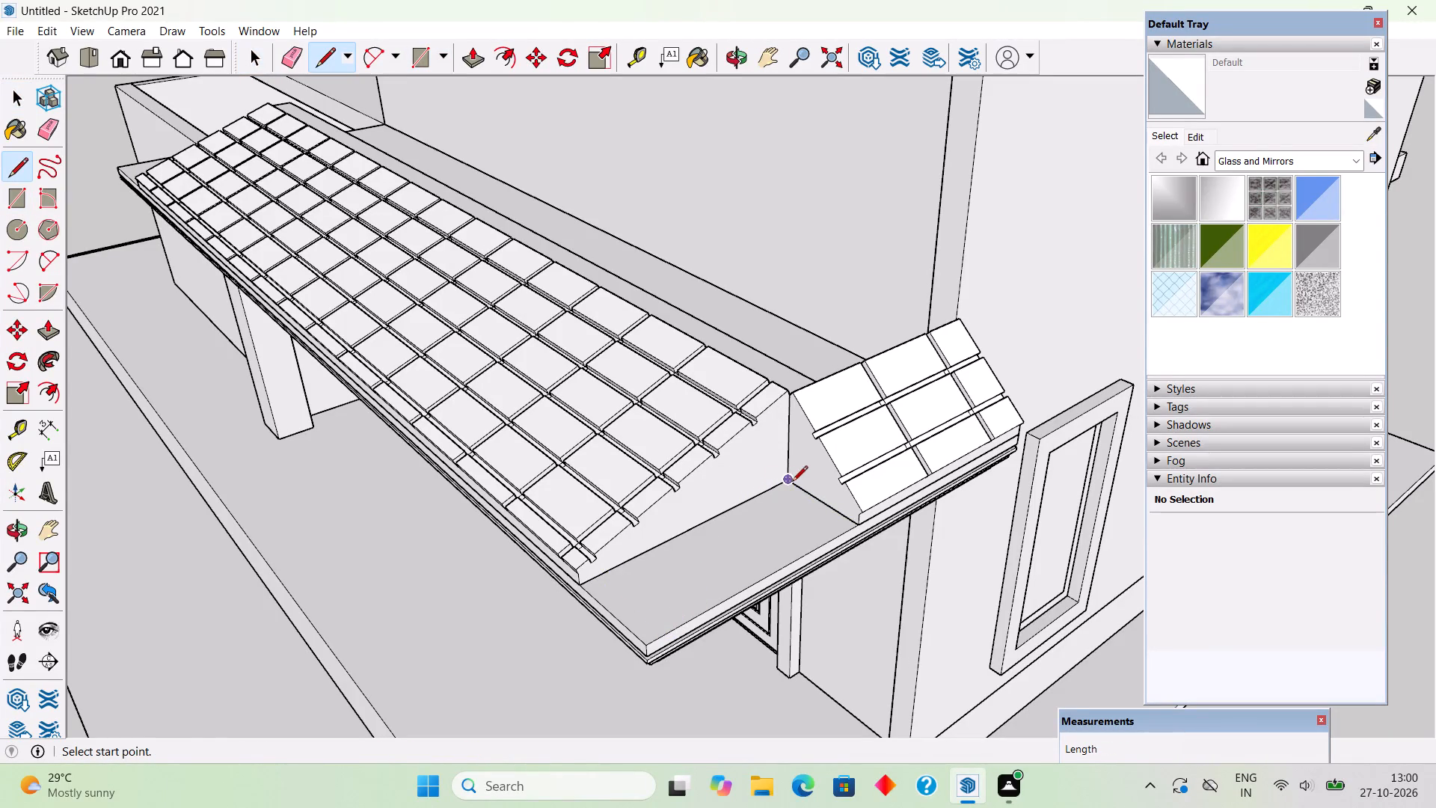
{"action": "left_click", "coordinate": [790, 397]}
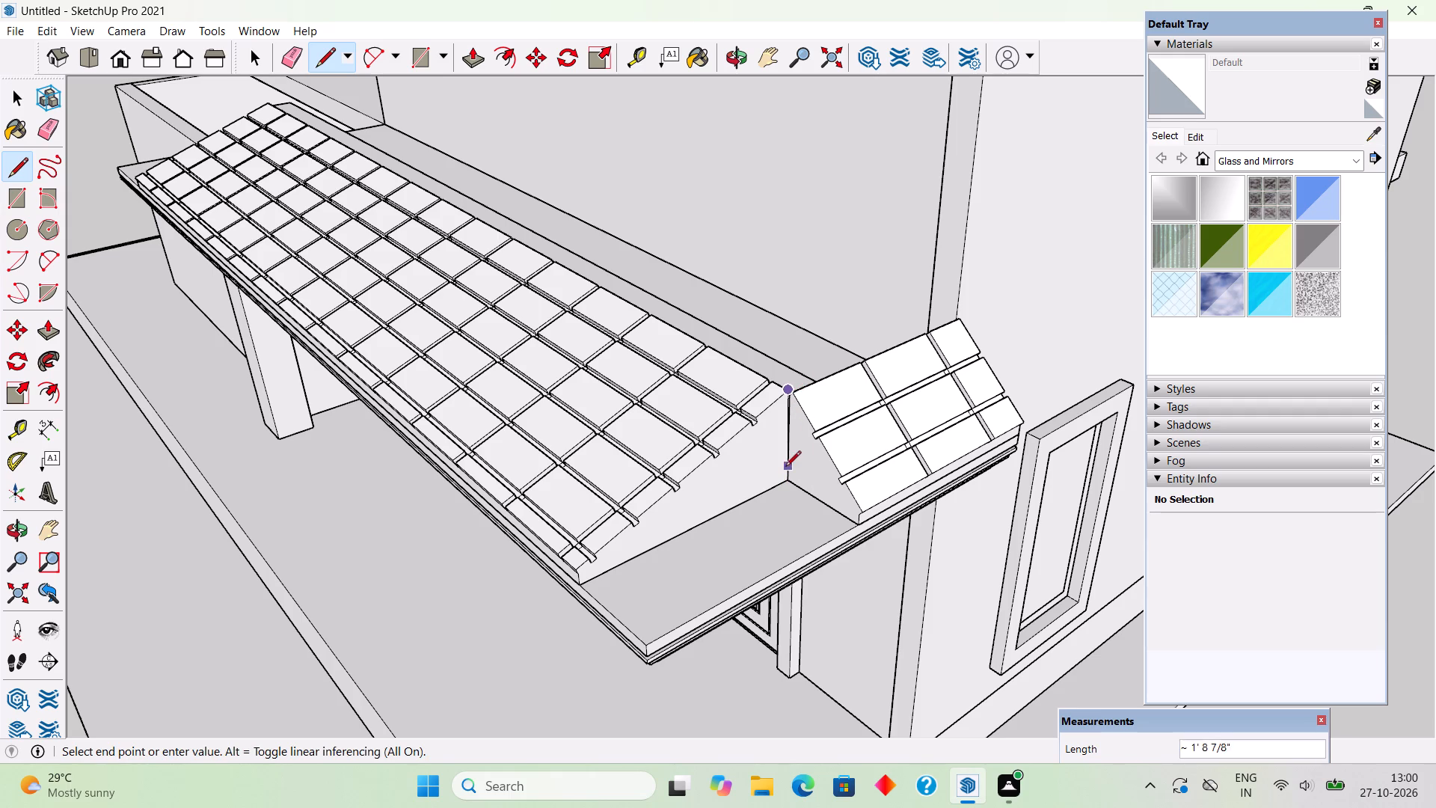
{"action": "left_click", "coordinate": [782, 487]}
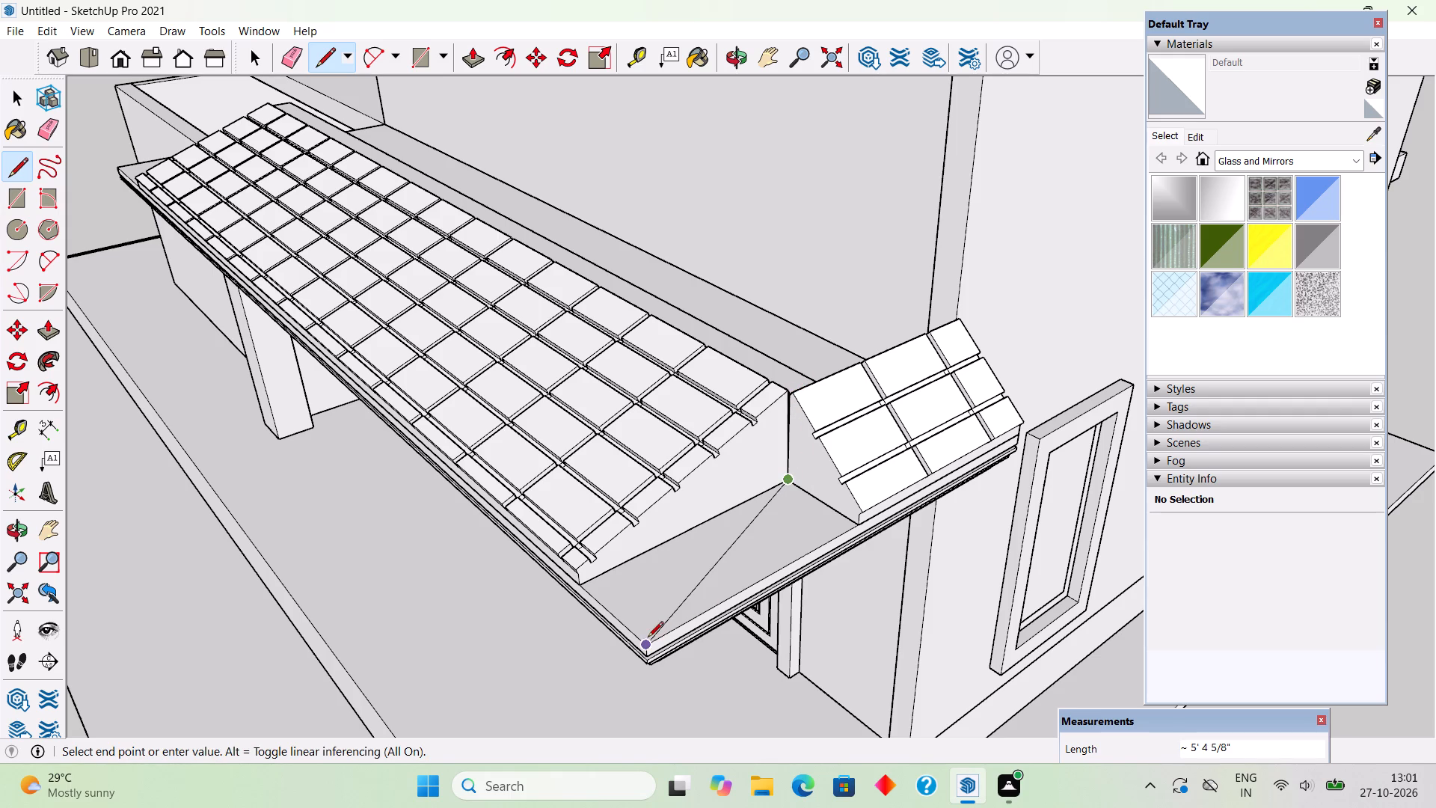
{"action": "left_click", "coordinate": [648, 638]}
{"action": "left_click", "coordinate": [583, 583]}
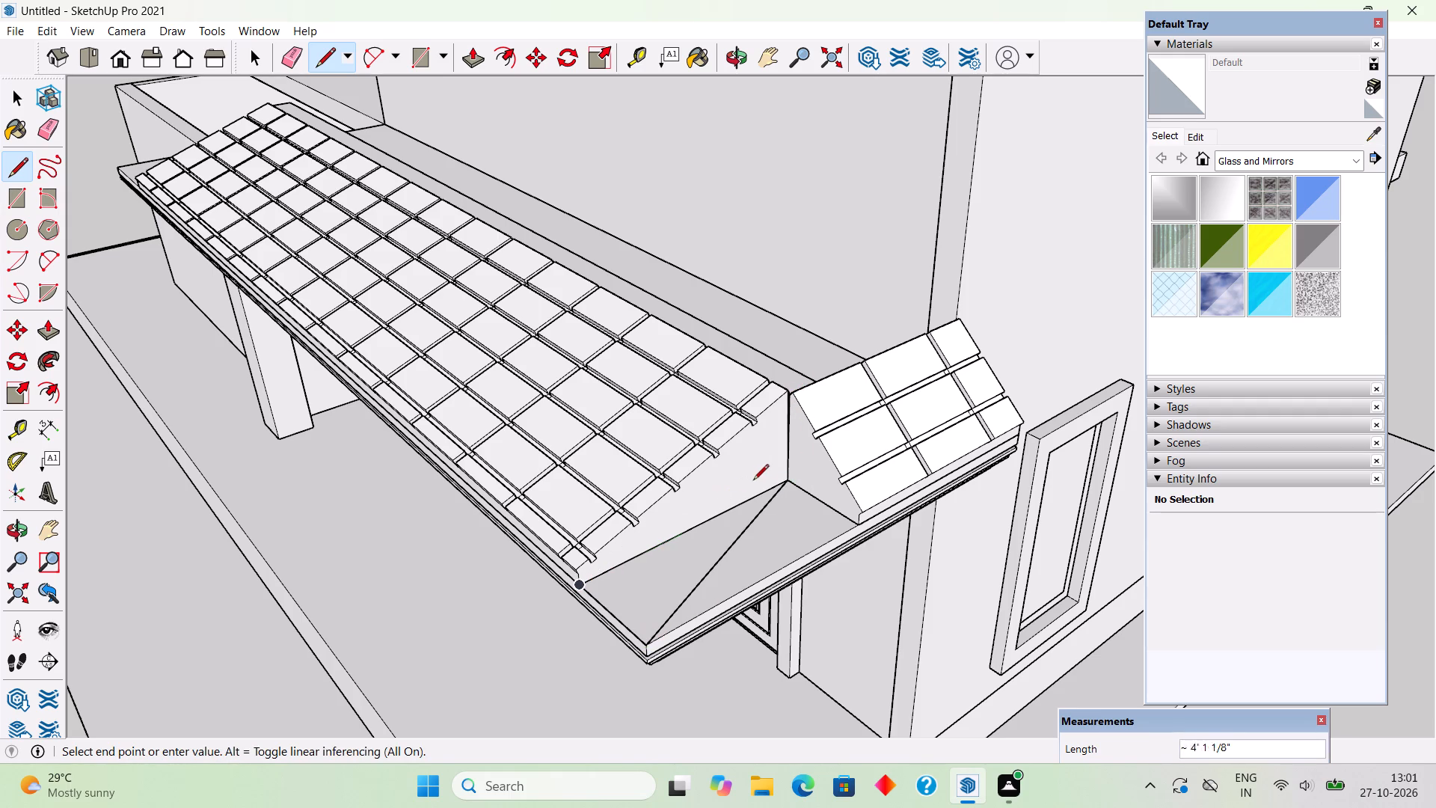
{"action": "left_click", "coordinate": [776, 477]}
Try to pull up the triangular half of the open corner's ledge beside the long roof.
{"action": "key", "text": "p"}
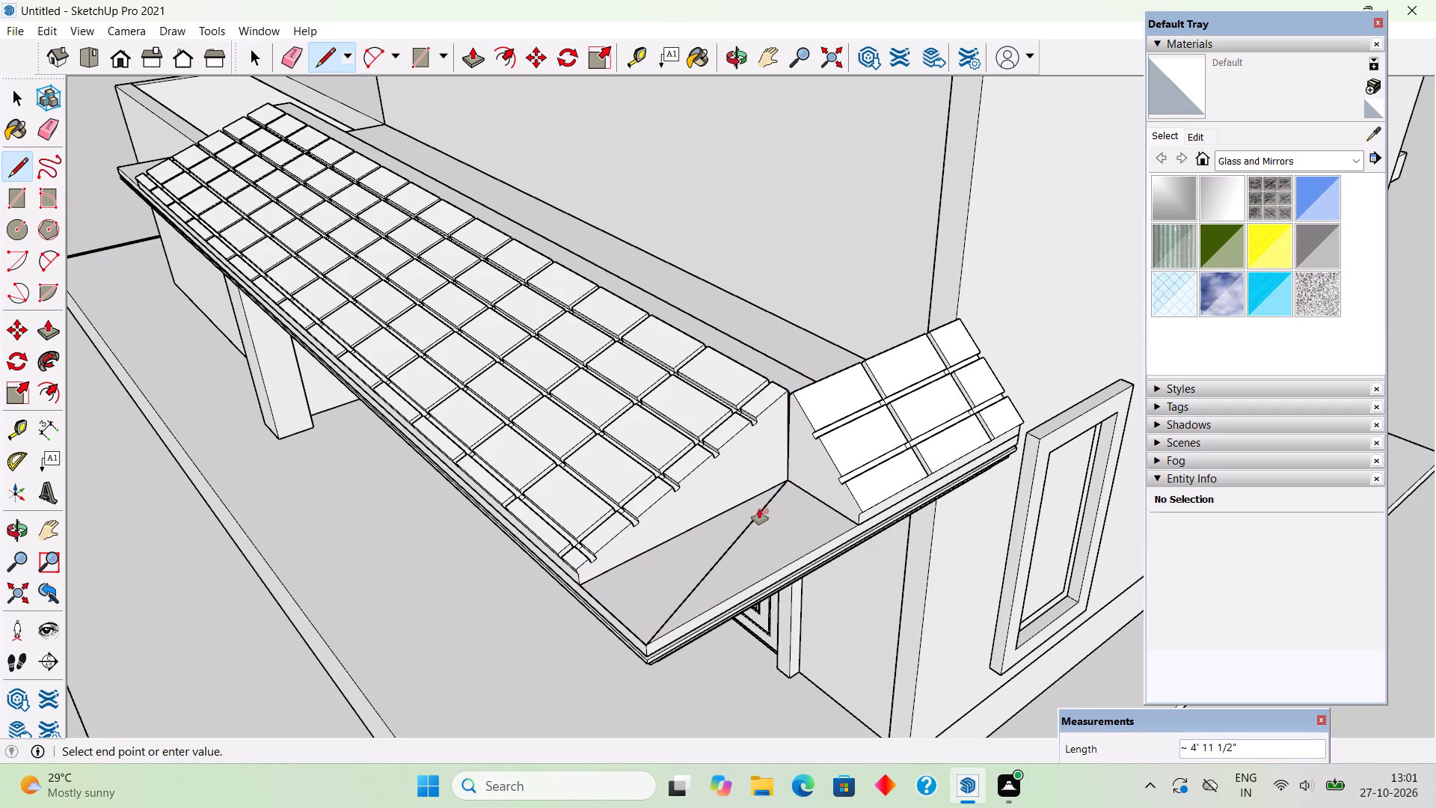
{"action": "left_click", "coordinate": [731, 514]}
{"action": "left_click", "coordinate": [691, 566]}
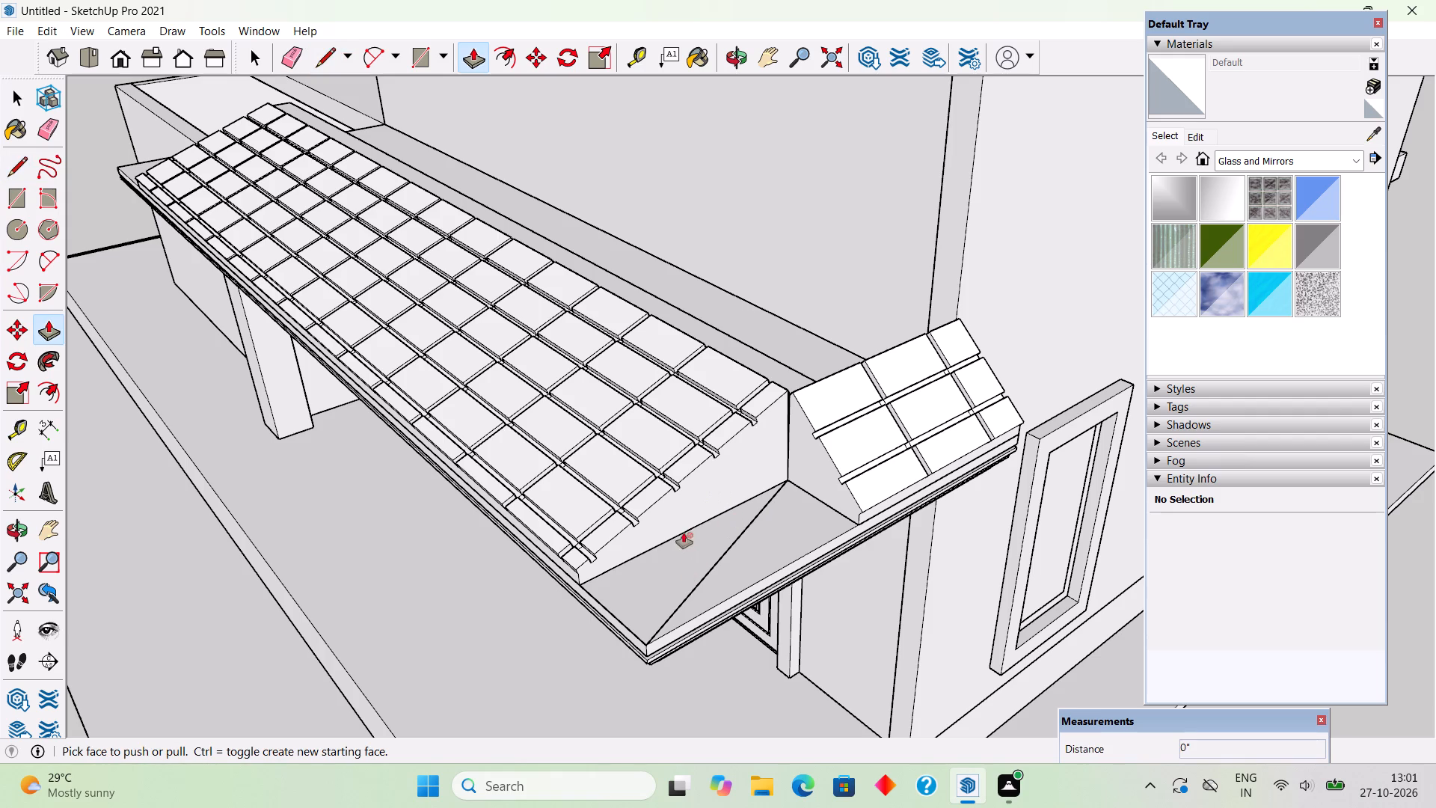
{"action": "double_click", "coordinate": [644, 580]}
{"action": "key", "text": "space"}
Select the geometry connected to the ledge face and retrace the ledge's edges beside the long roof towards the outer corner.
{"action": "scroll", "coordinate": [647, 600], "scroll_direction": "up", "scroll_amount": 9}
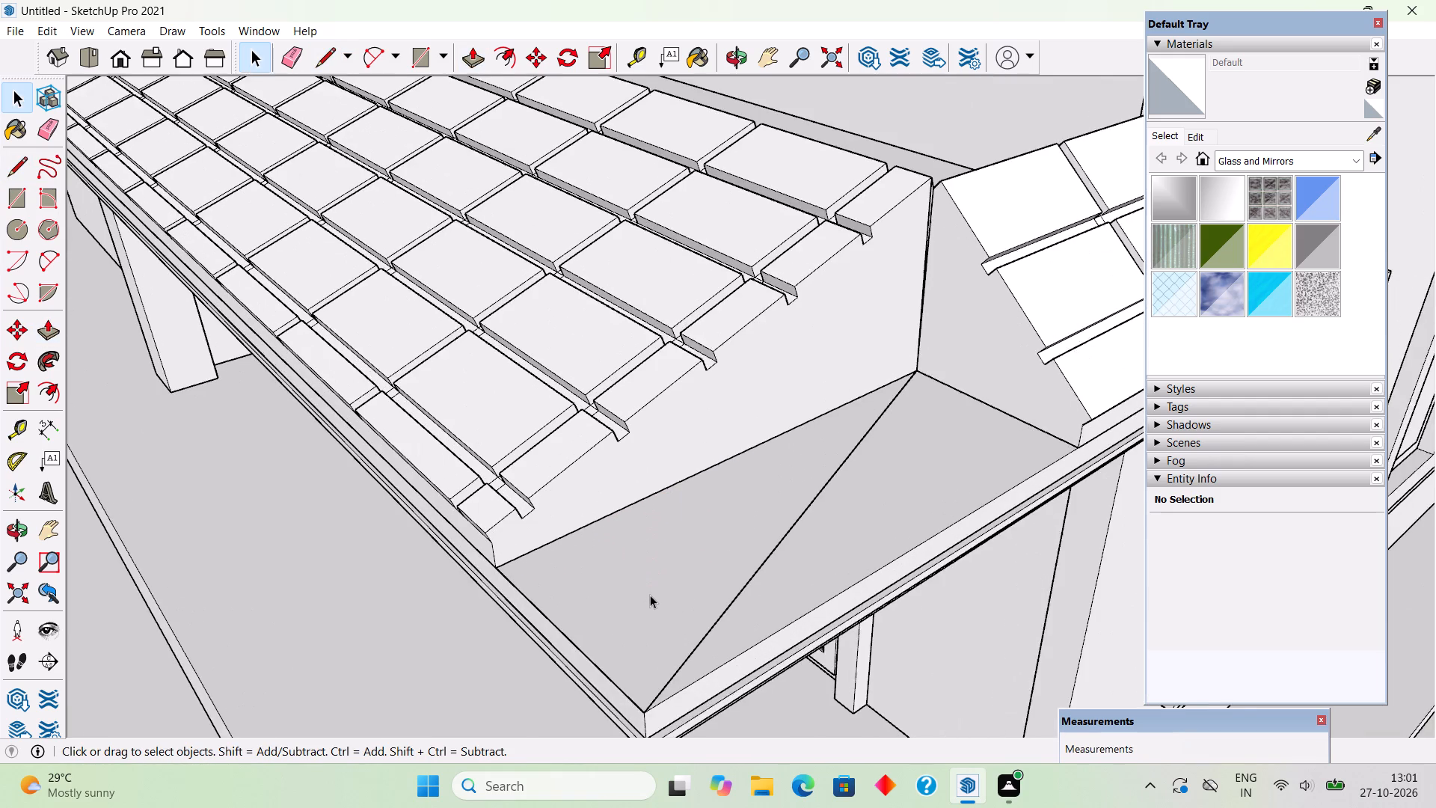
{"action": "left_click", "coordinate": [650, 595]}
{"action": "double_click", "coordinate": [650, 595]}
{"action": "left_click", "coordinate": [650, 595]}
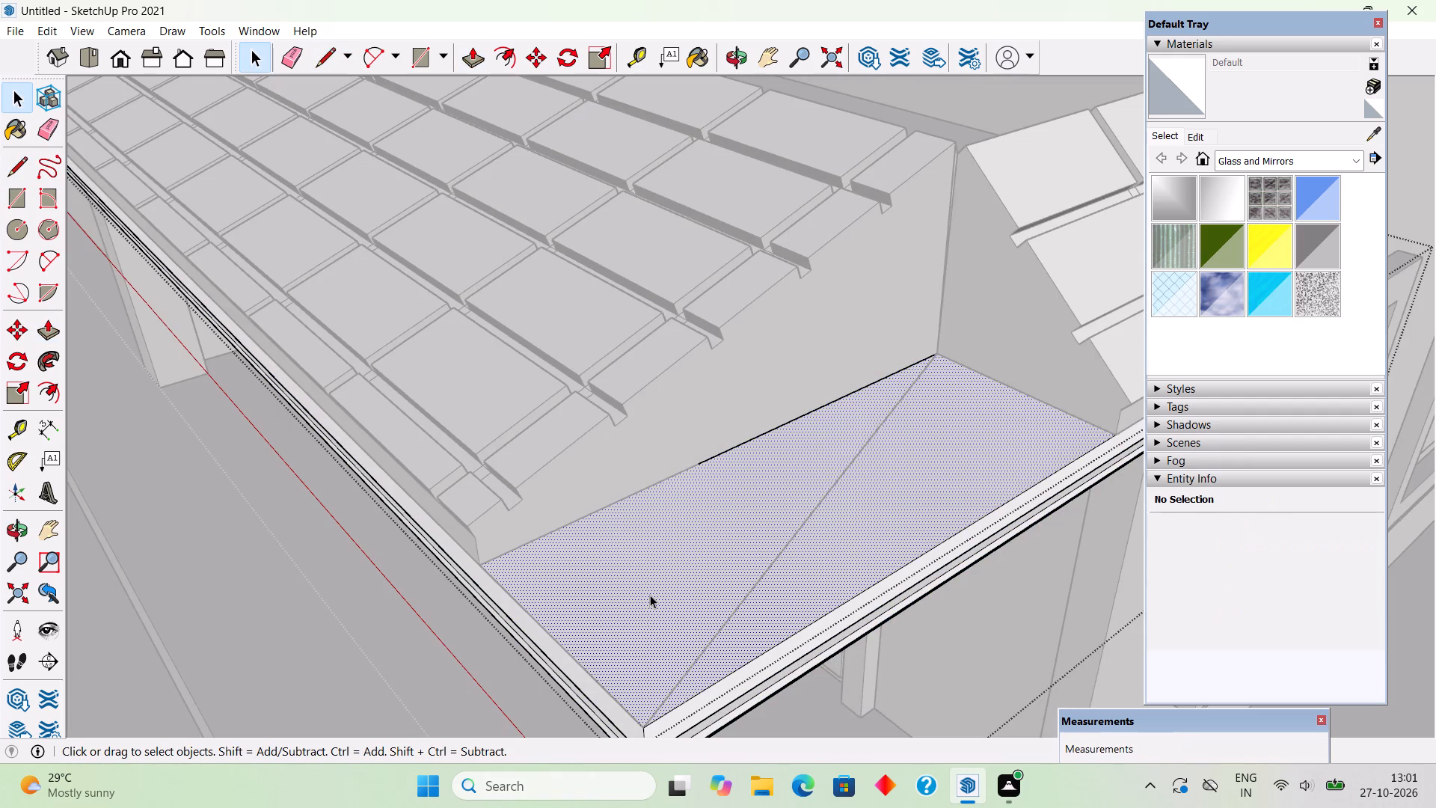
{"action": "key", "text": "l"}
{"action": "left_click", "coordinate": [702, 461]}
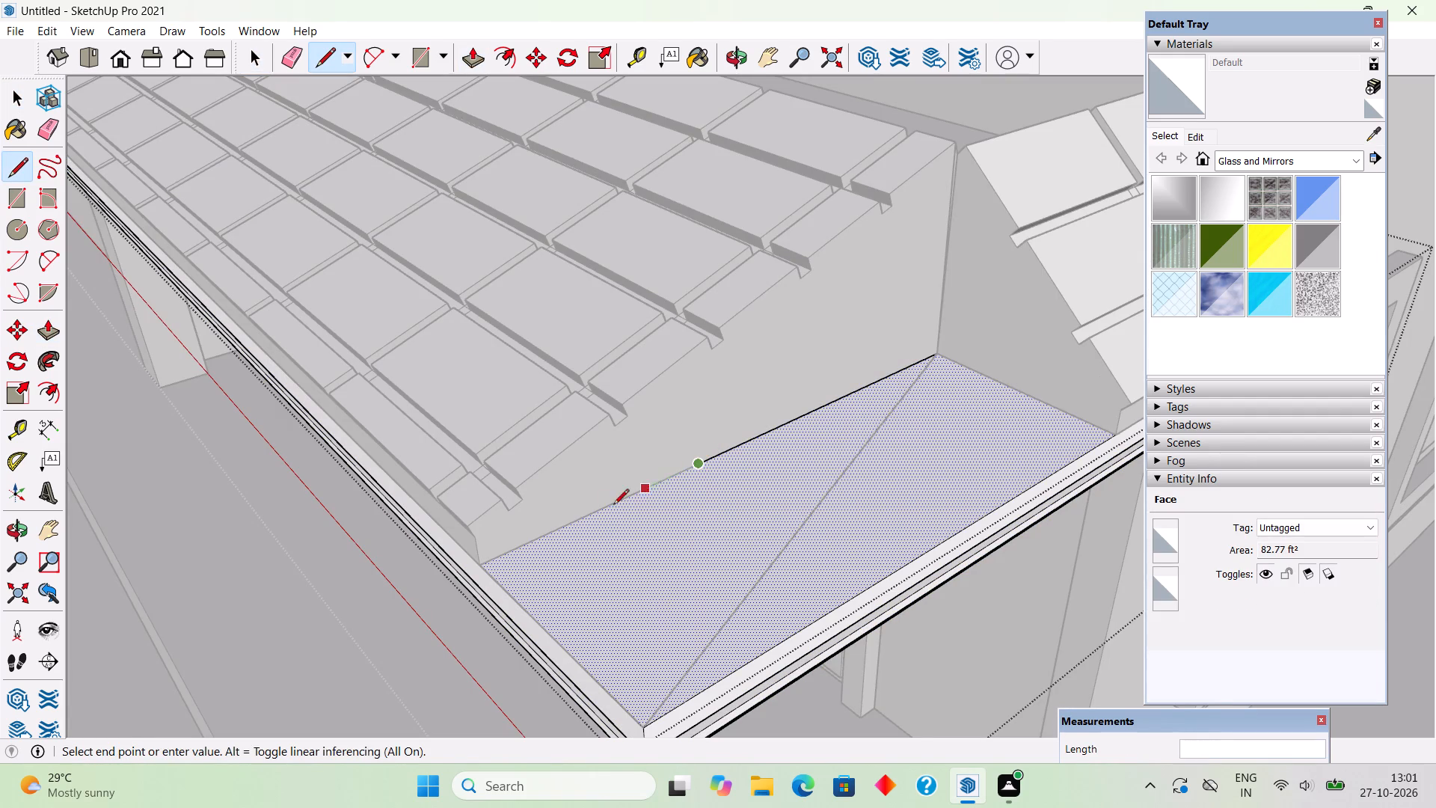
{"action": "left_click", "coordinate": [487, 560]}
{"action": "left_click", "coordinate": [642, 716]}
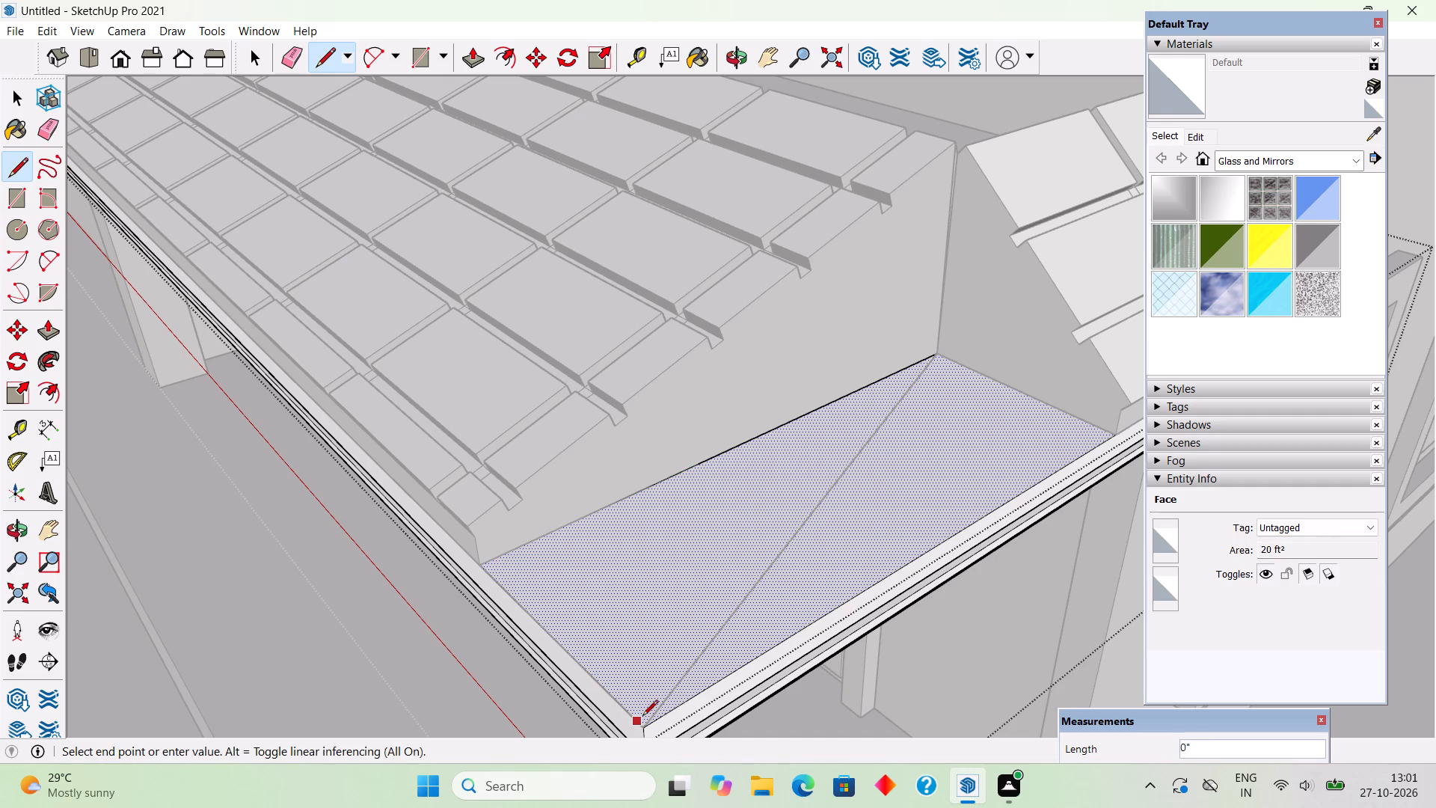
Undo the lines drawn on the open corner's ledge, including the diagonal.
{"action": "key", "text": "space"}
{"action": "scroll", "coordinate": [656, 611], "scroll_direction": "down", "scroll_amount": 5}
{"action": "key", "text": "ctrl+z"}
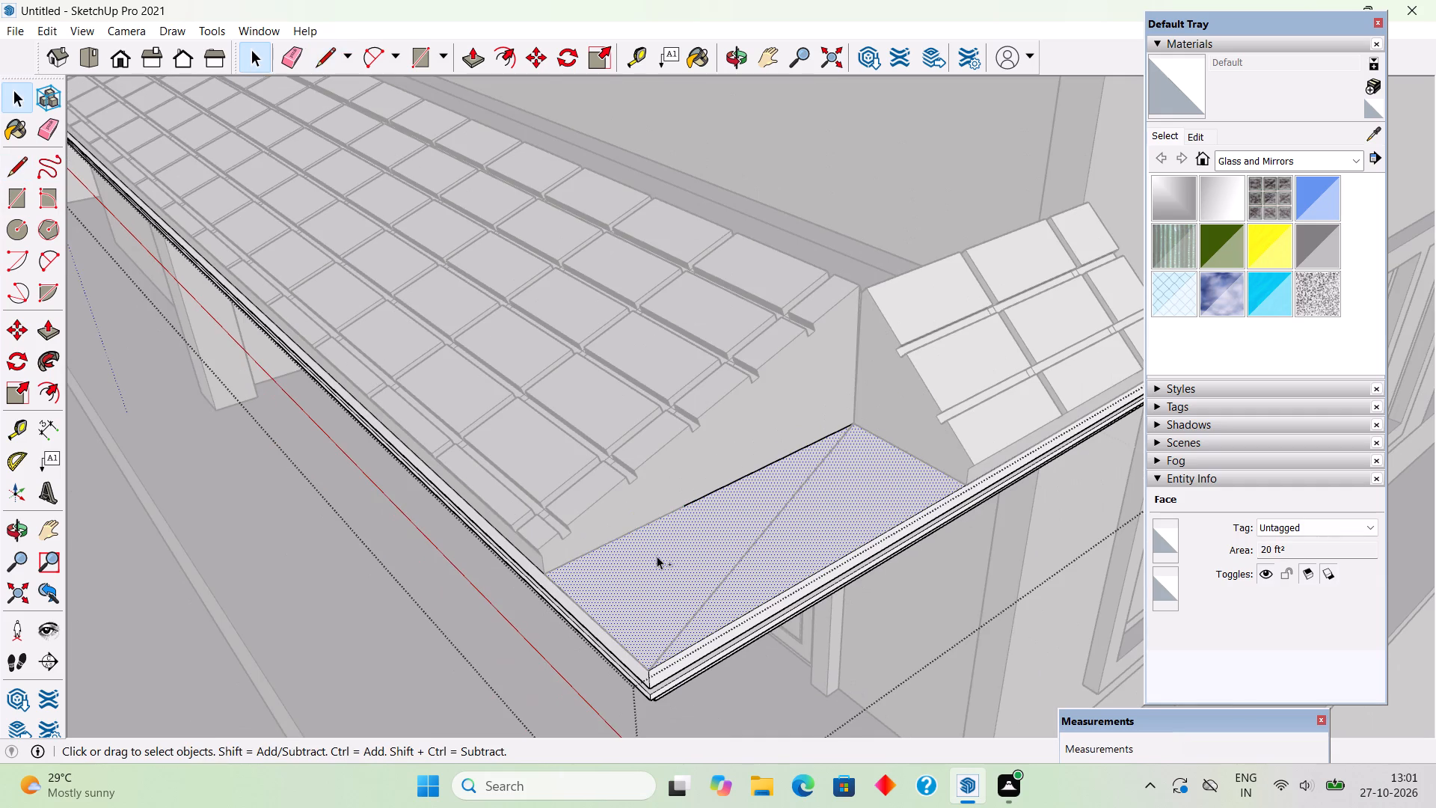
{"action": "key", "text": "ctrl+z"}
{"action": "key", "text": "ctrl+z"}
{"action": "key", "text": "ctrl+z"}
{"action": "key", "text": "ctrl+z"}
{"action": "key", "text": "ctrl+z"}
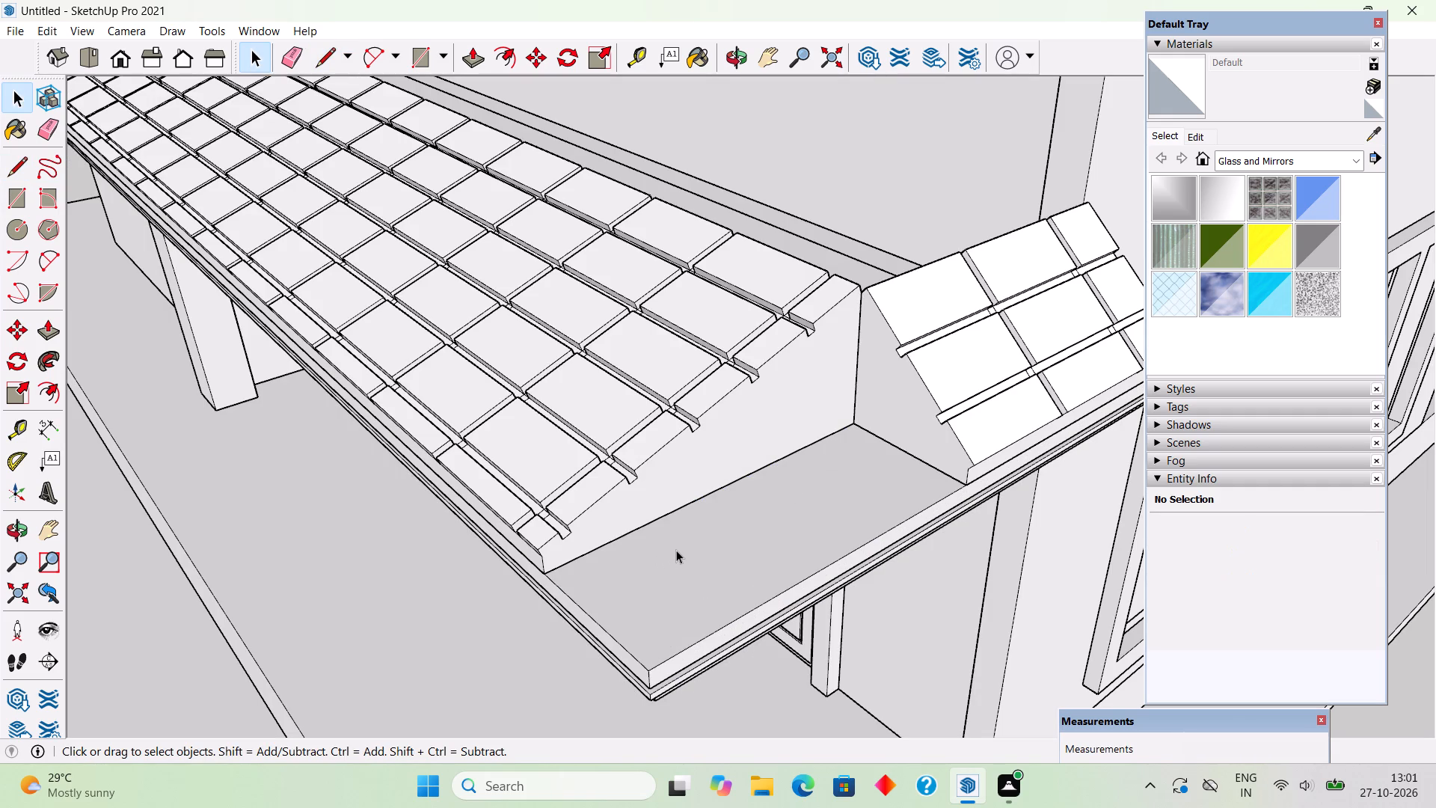
Draw a triangle on the open corner's ledge: 5' along the long roof's base, with a diagonal of about 5' 4 5/8".
{"action": "key", "text": "l"}
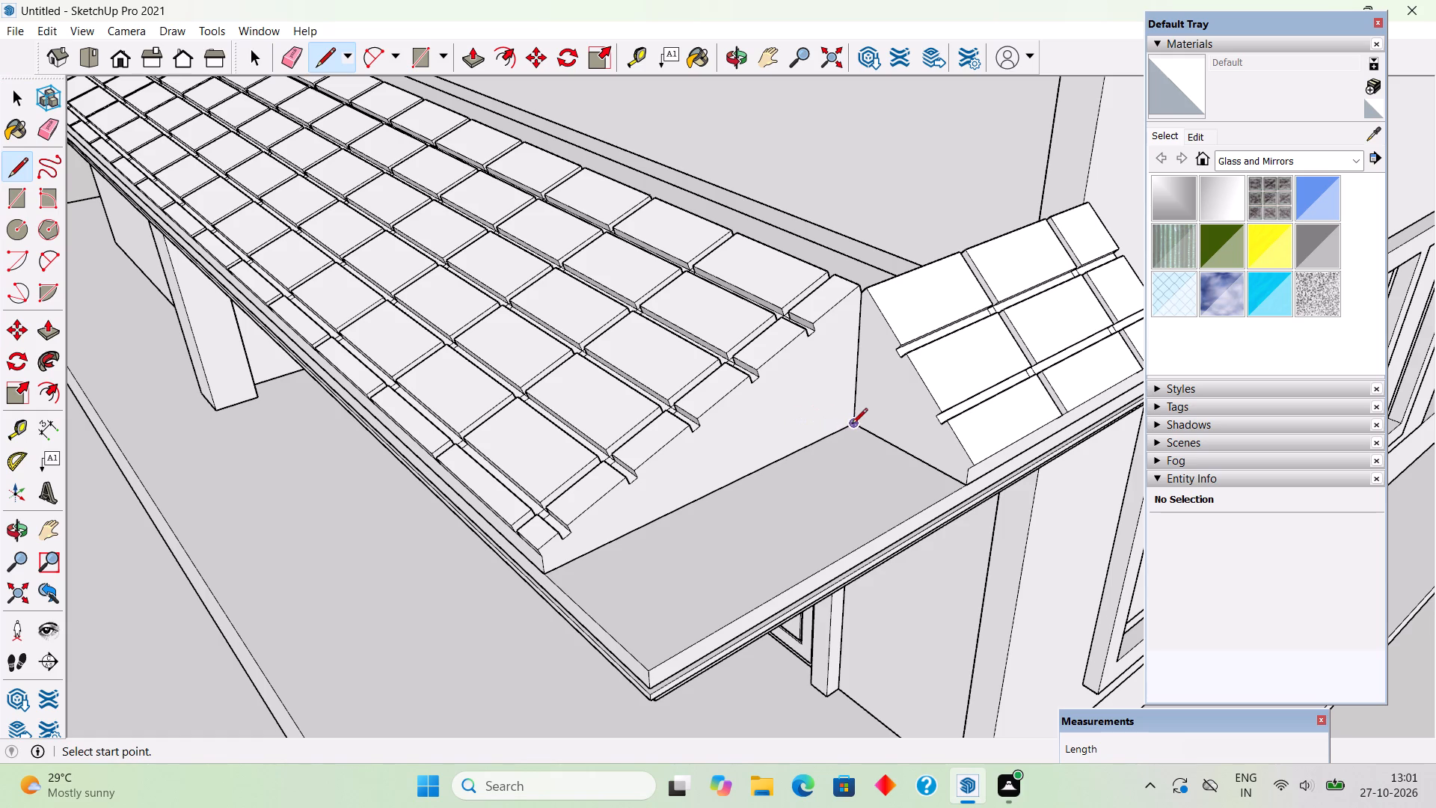
{"action": "left_click", "coordinate": [852, 425]}
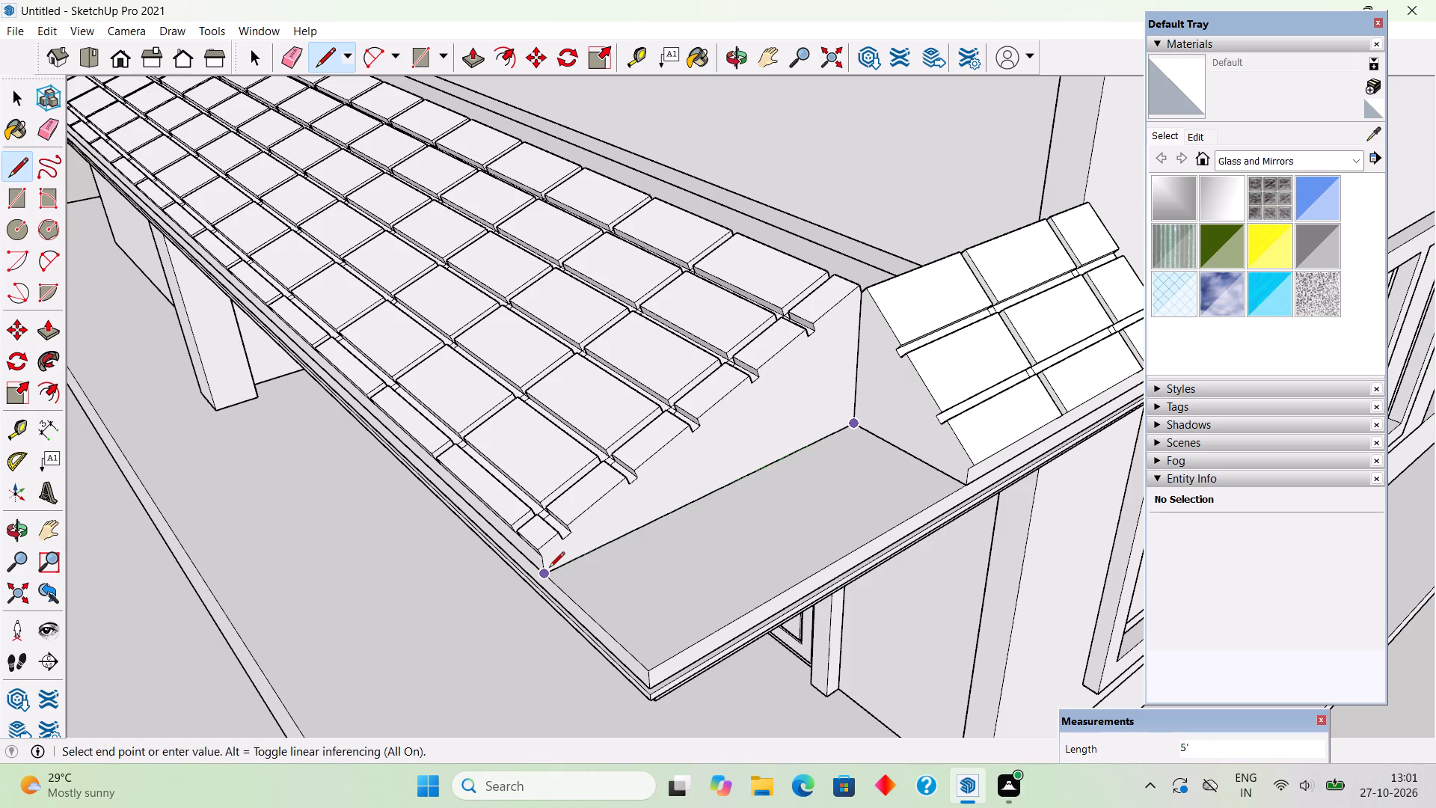
{"action": "left_click", "coordinate": [549, 569]}
{"action": "left_click", "coordinate": [653, 661]}
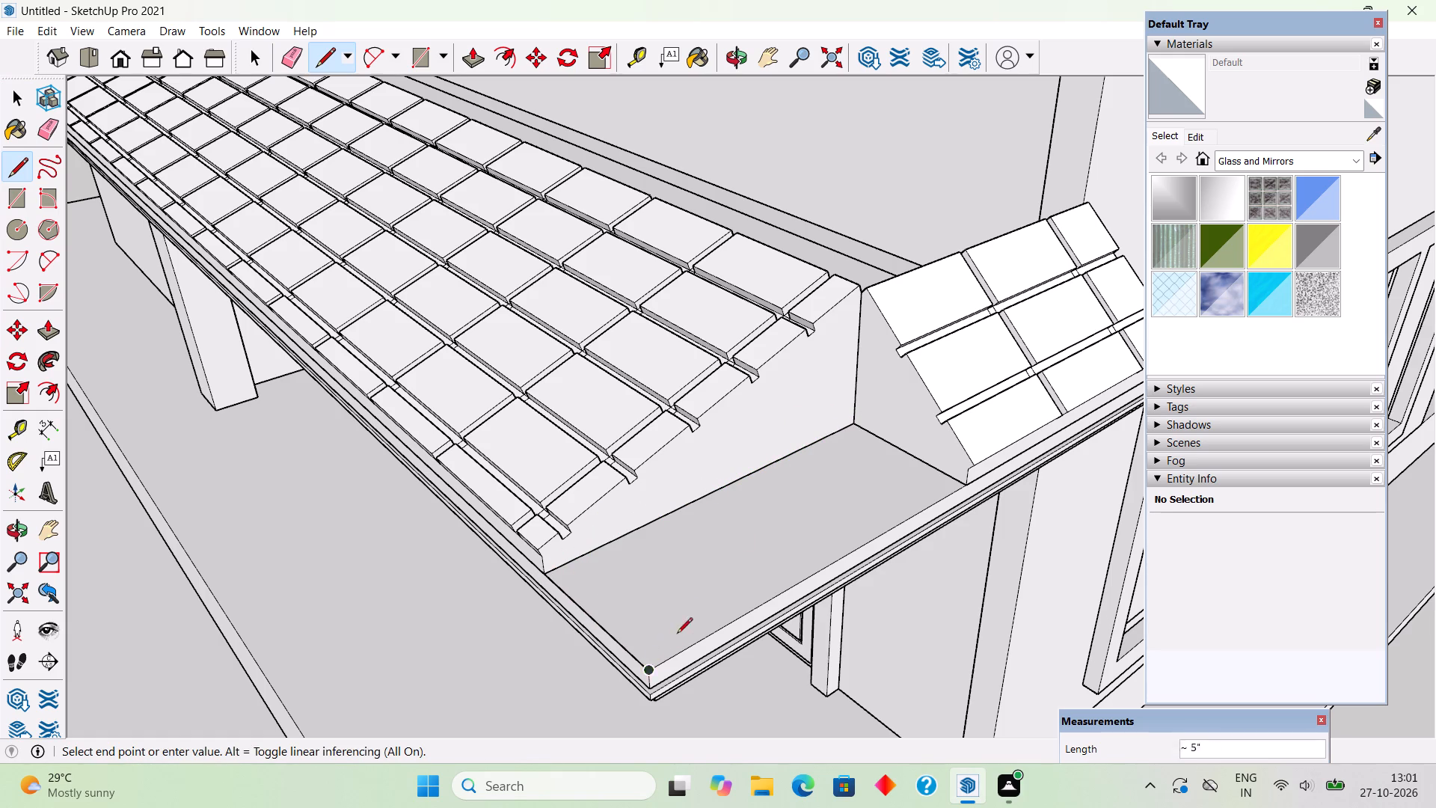
{"action": "left_click", "coordinate": [851, 427]}
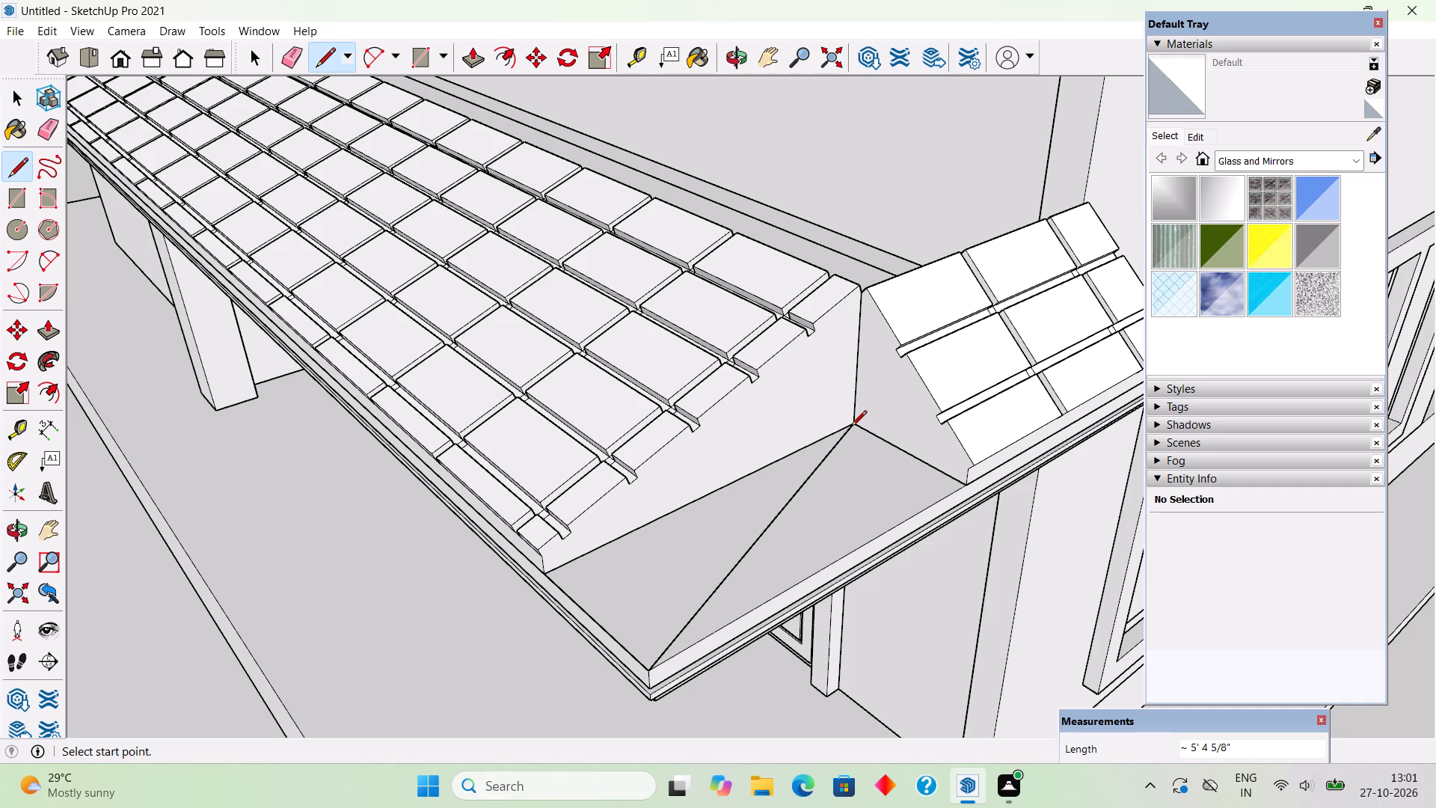
Pull the ledge triangle beside the long roof up about 4 7/16".
{"action": "key", "text": "p"}
{"action": "left_click", "coordinate": [721, 520]}
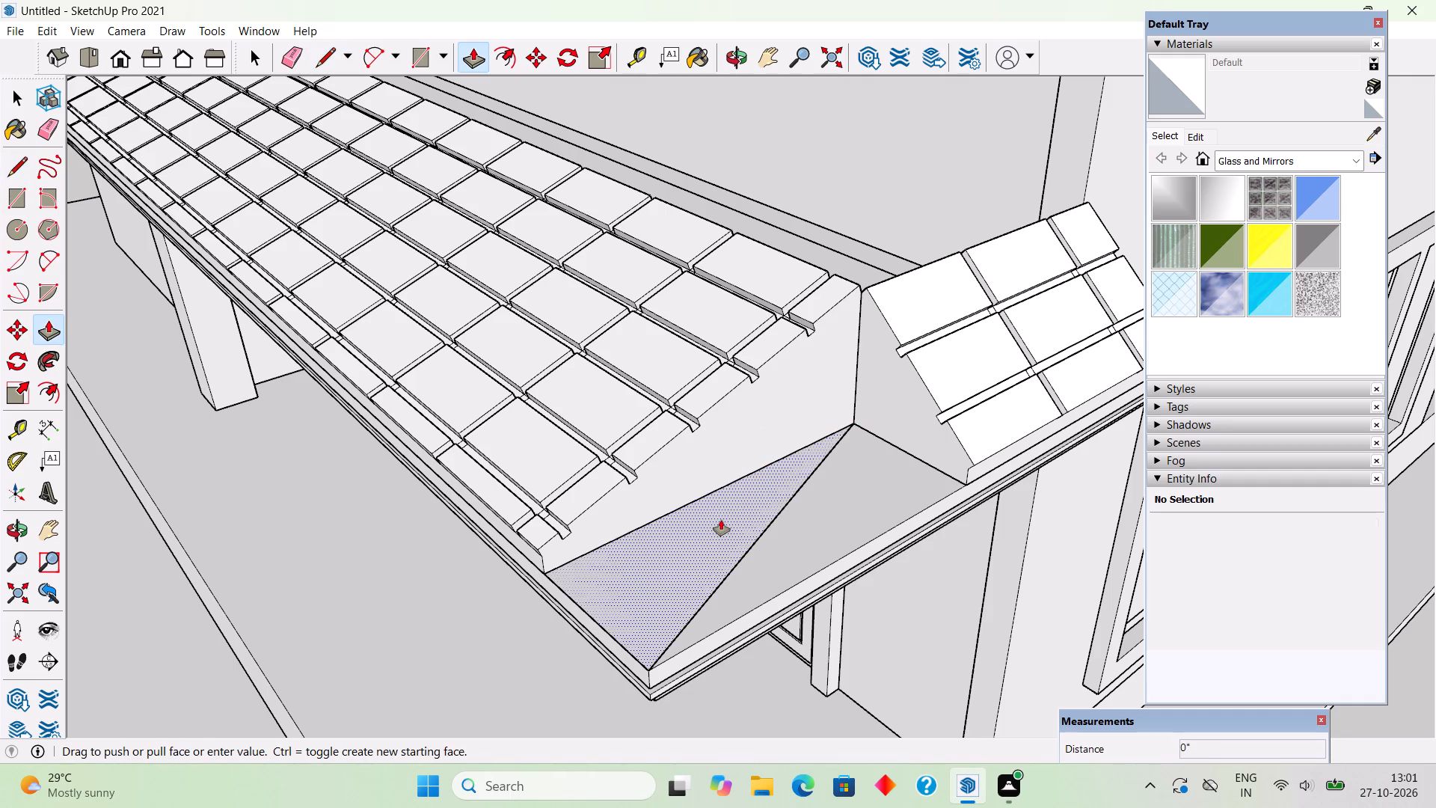
{"action": "left_click", "coordinate": [540, 554]}
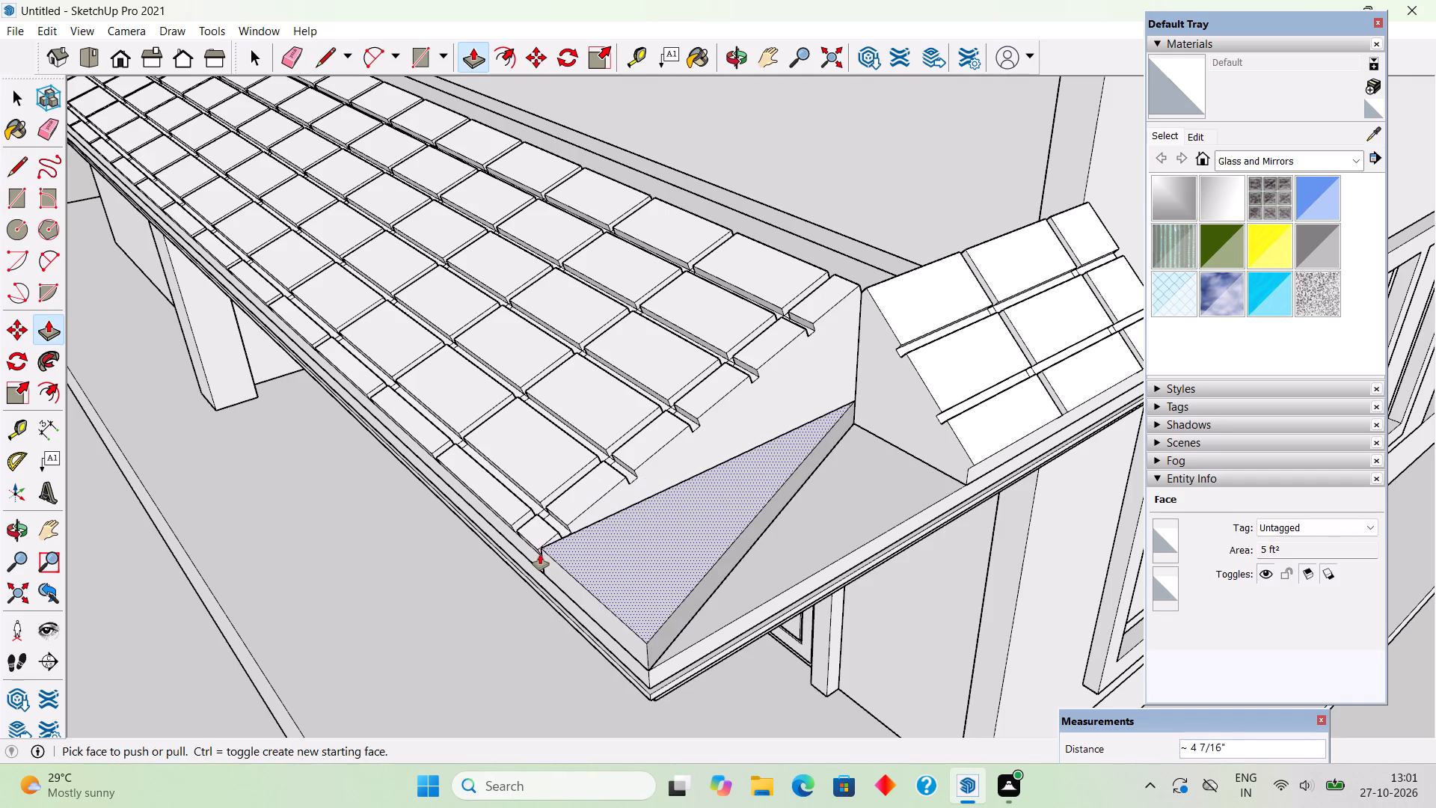
{"action": "key", "text": "space"}
Examine how the raised triangular wedge meets the long roof's end face and the side roof.
{"action": "scroll", "coordinate": [540, 554], "scroll_direction": "down", "scroll_amount": 5}
{"action": "left_click", "coordinate": [177, 547]}
{"action": "middle_click_drag", "start_coordinate": [735, 557], "coordinate": [538, 584]}
{"action": "middle_click", "coordinate": [390, 526]}
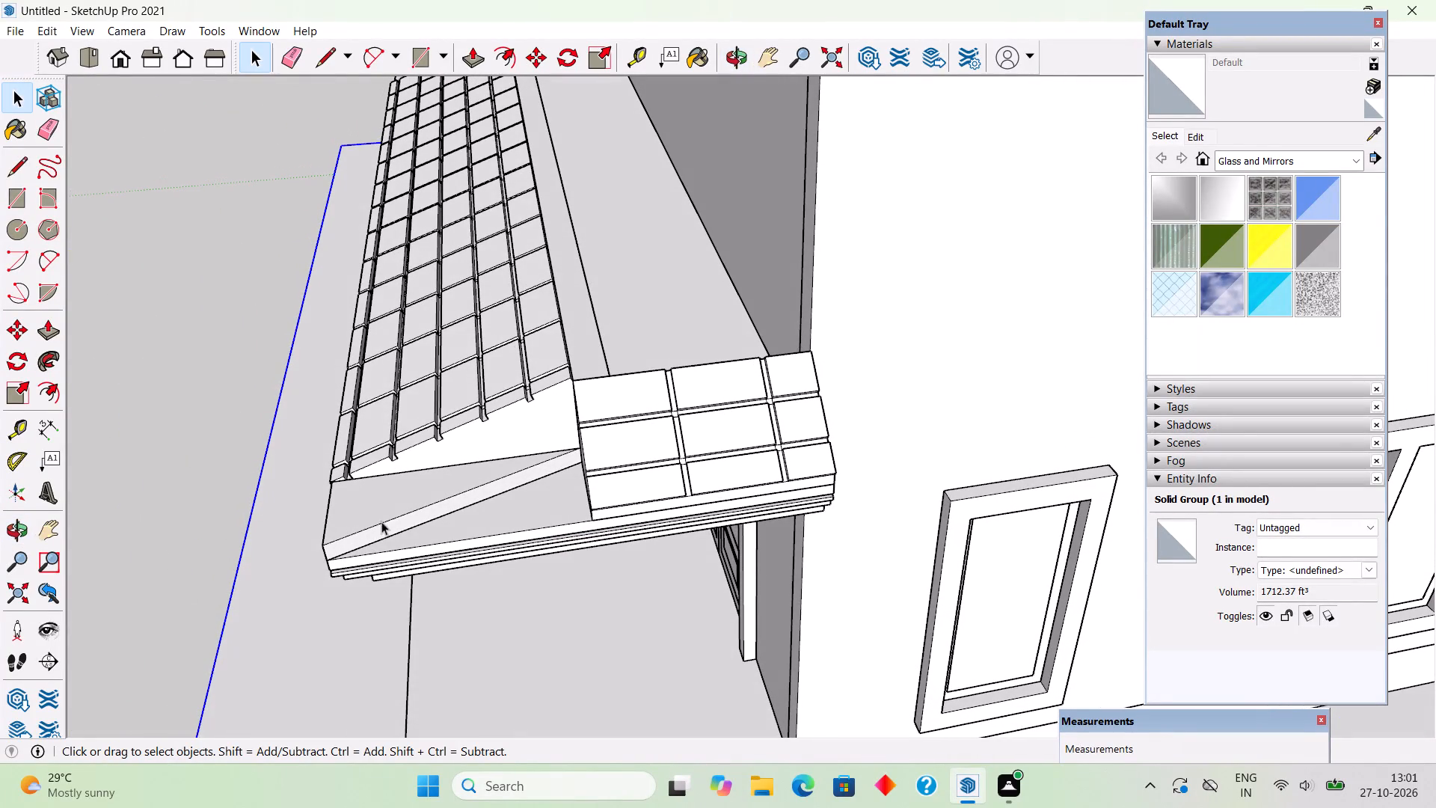
{"action": "middle_click_drag", "start_coordinate": [564, 421], "coordinate": [590, 388]}
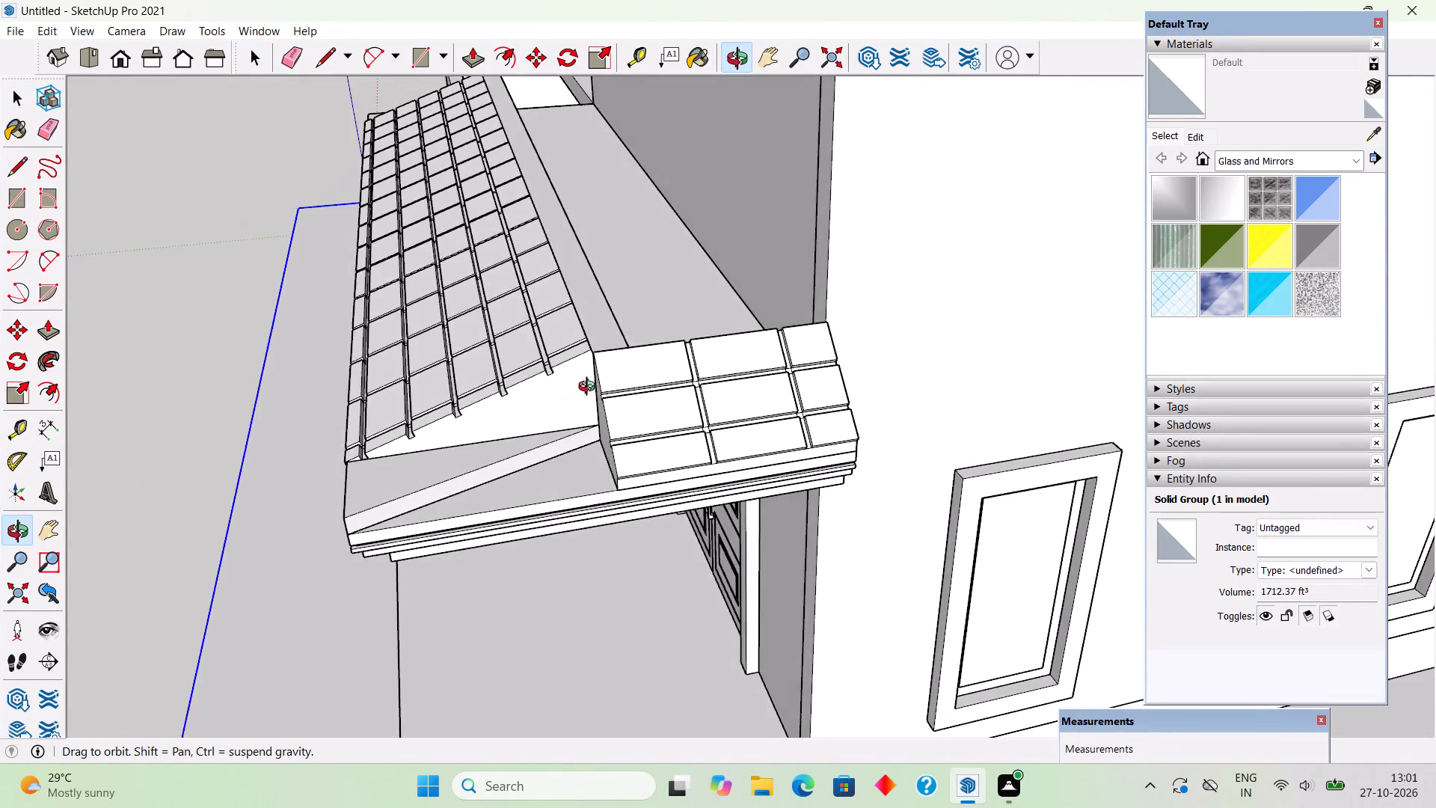
{"action": "middle_click_drag", "start_coordinate": [590, 388], "coordinate": [632, 394]}
{"action": "left_click", "coordinate": [616, 411]}
{"action": "scroll", "coordinate": [616, 411], "scroll_direction": "up", "scroll_amount": 3}
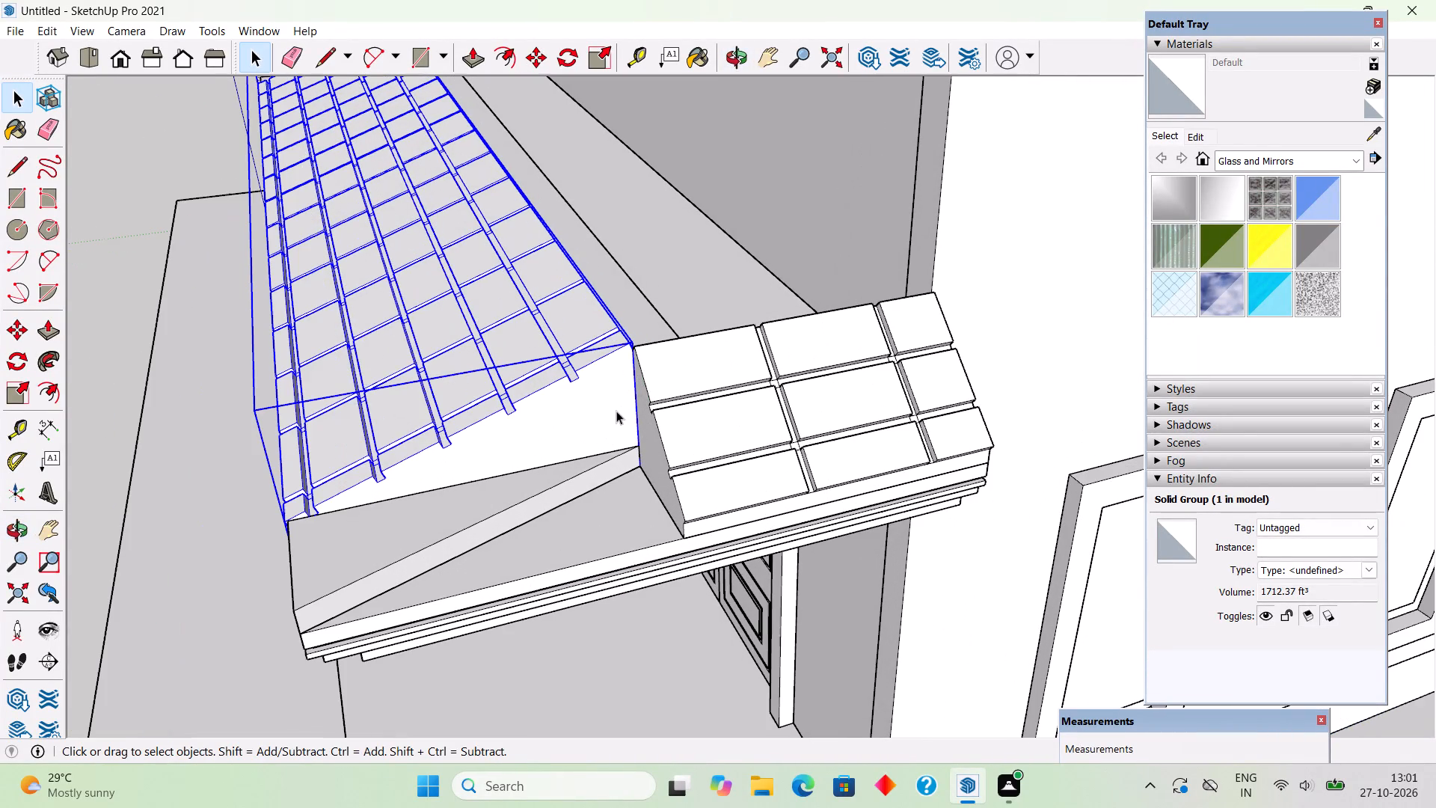
{"action": "left_click", "coordinate": [138, 394]}
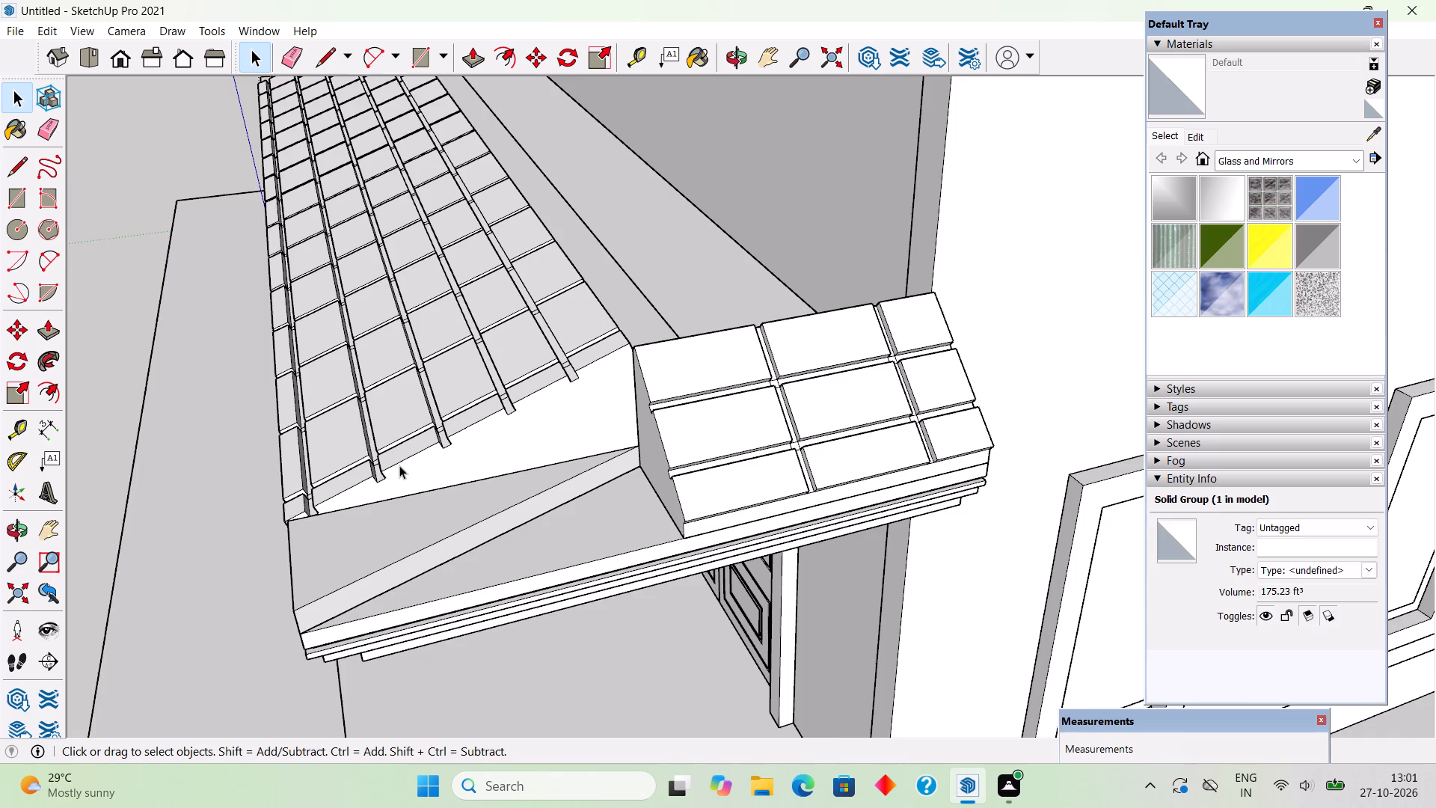
{"action": "scroll", "coordinate": [402, 475], "scroll_direction": "up", "scroll_amount": 2}
{"action": "middle_click_drag", "start_coordinate": [393, 488], "coordinate": [545, 392]}
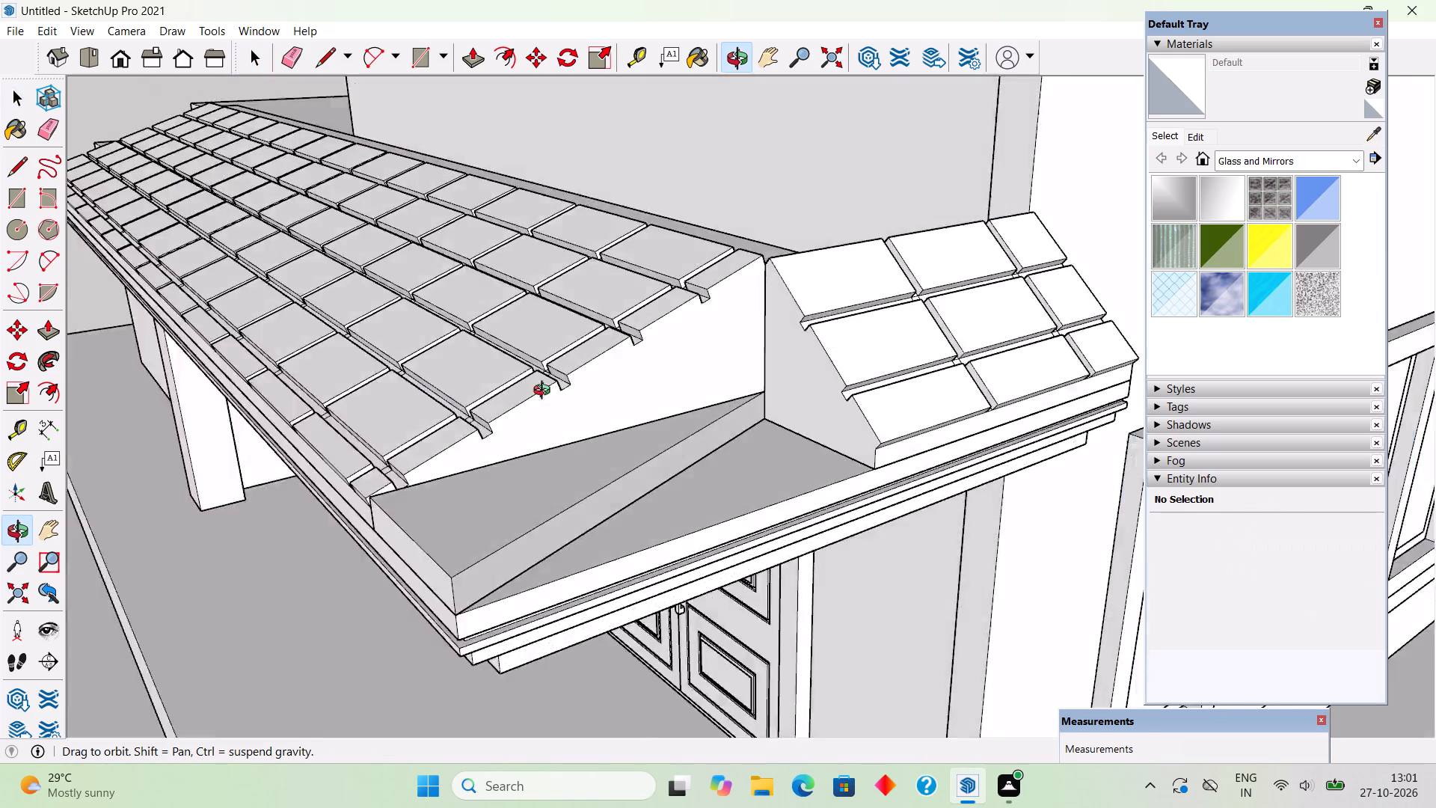
{"action": "middle_click_drag", "start_coordinate": [545, 392], "coordinate": [411, 461]}
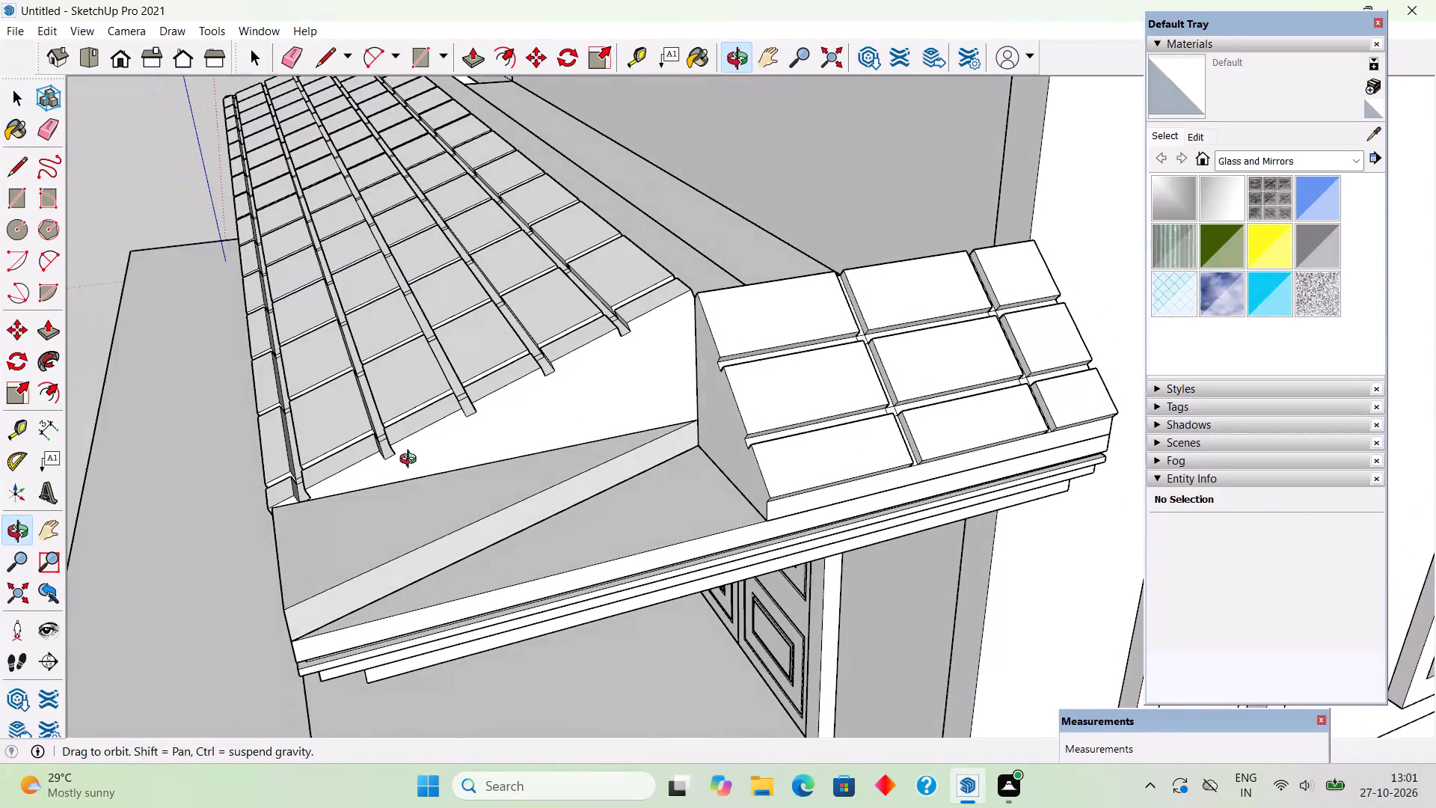
{"action": "middle_click_drag", "start_coordinate": [411, 461], "coordinate": [405, 462]}
Outline the long roof's end from the wedge's inner top corner up to the ridge and about 5' 2 7/8" down the slope.
{"action": "key", "text": "l"}
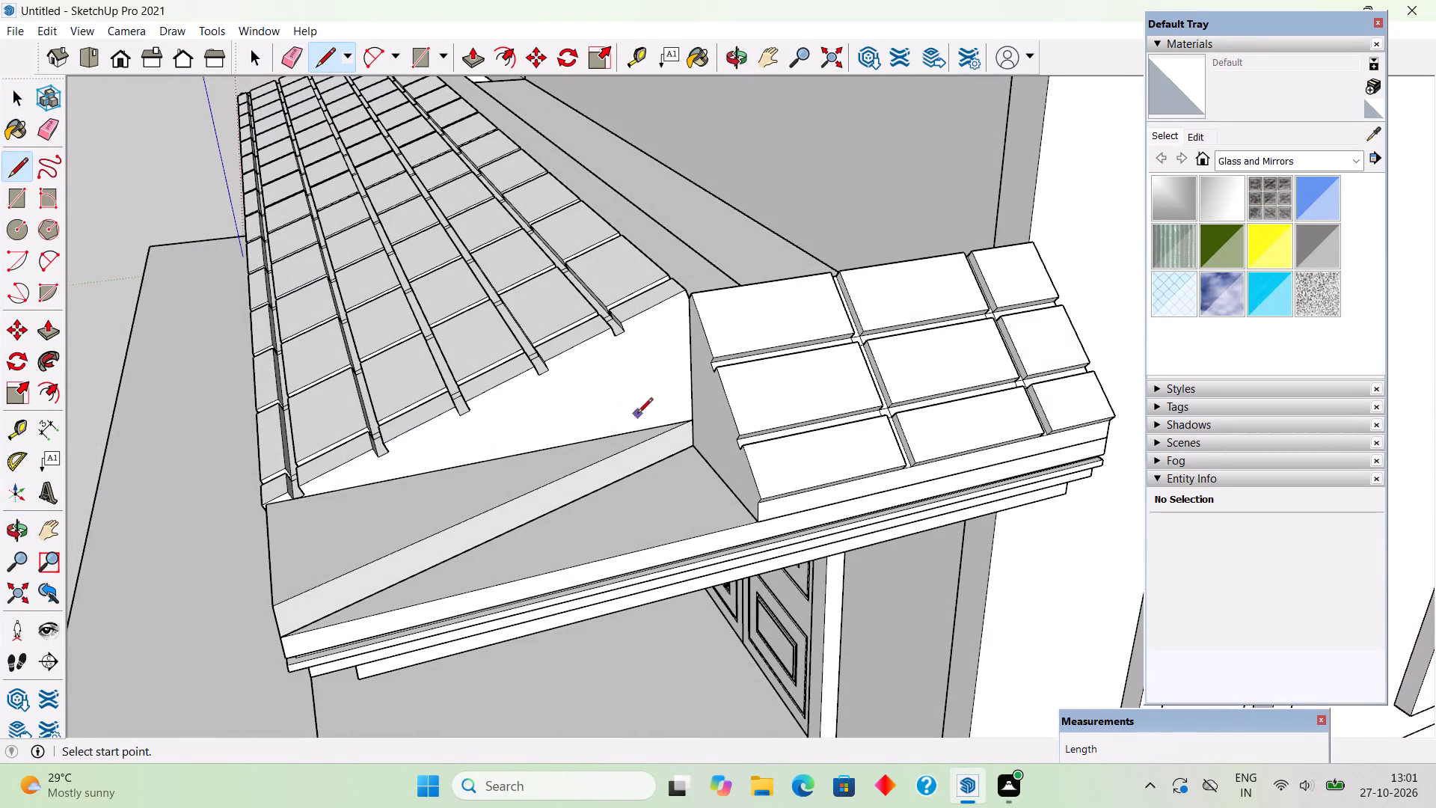
{"action": "left_click", "coordinate": [687, 423]}
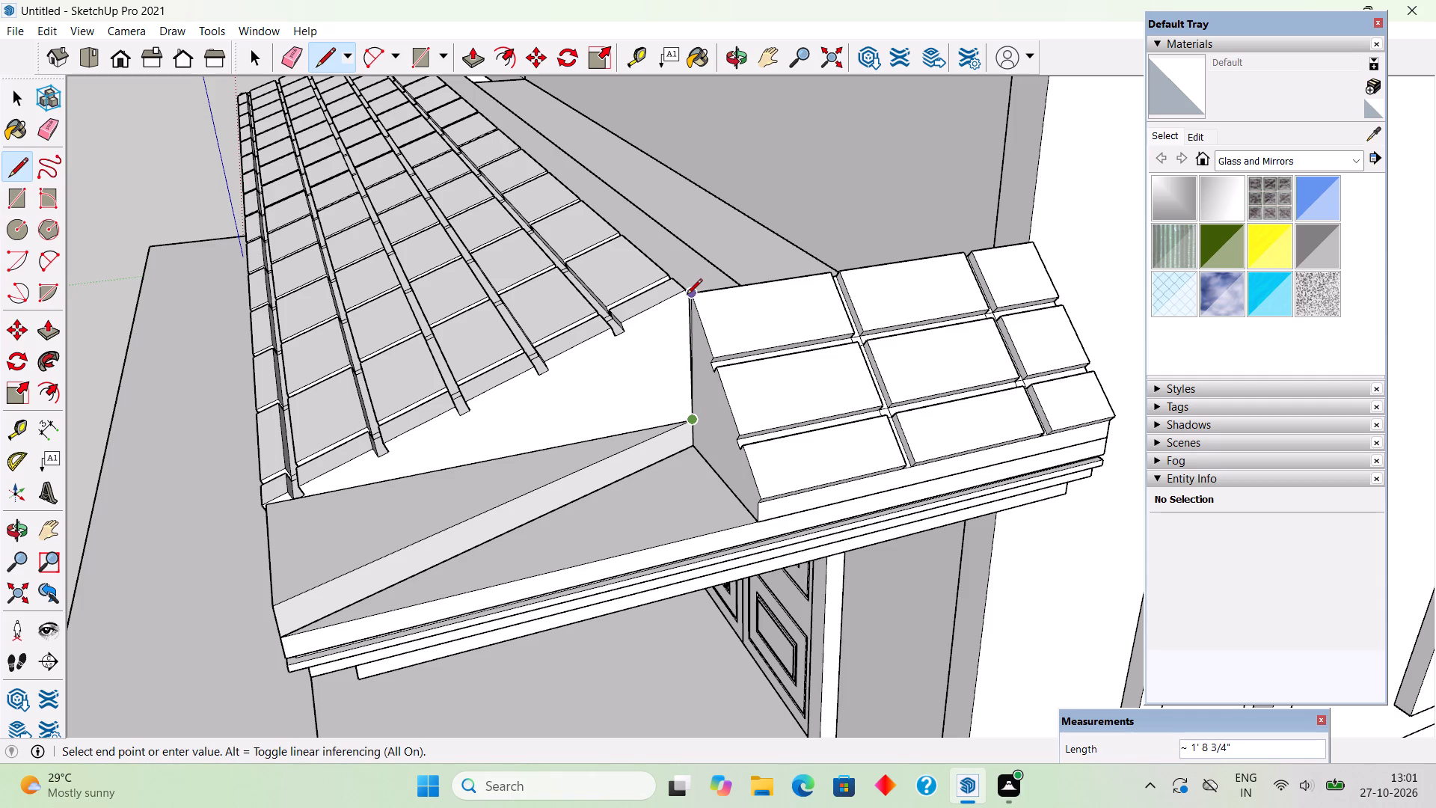
{"action": "scroll", "coordinate": [683, 296], "scroll_direction": "up", "scroll_amount": 10}
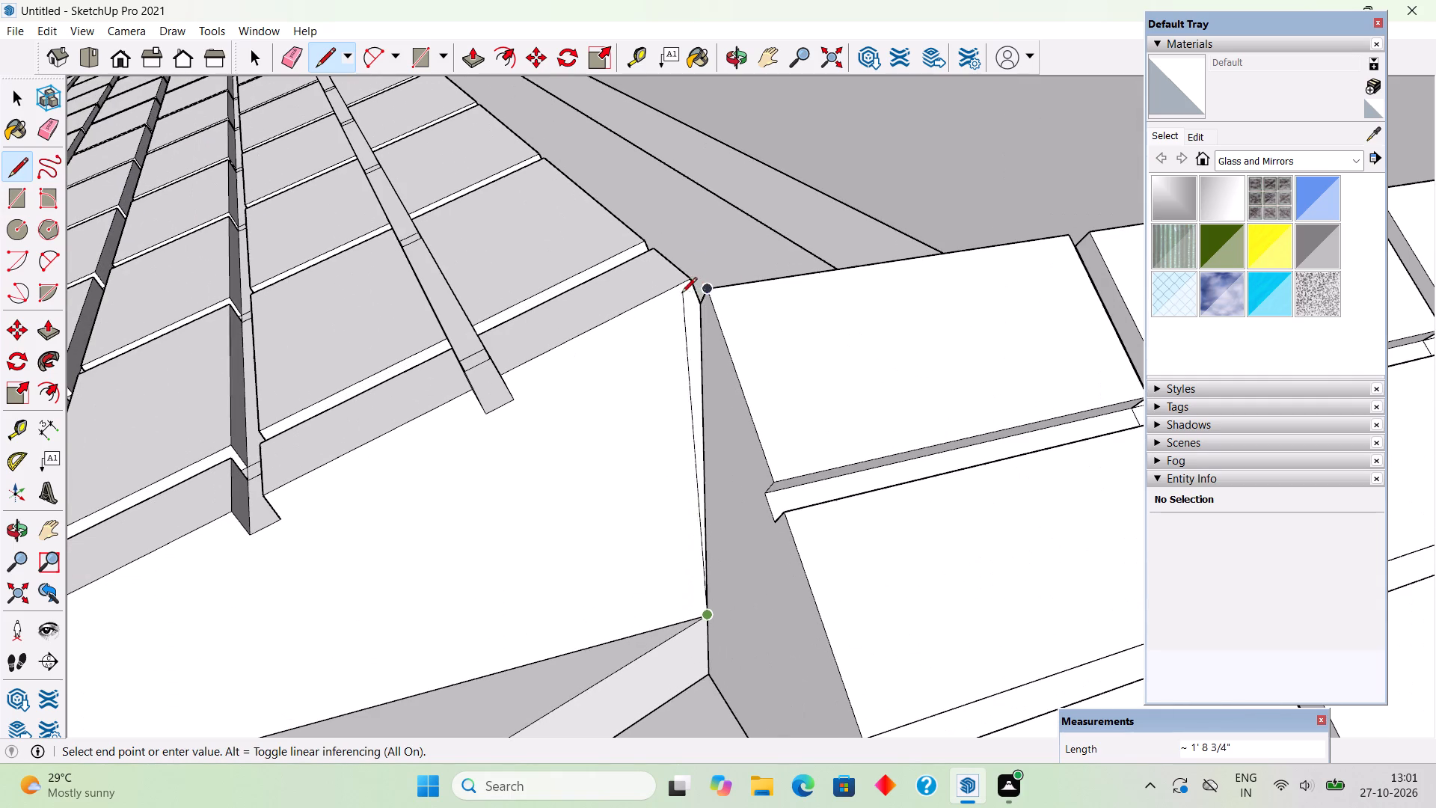
{"action": "left_click", "coordinate": [698, 303]}
{"action": "scroll", "coordinate": [455, 447], "scroll_direction": "down", "scroll_amount": 9}
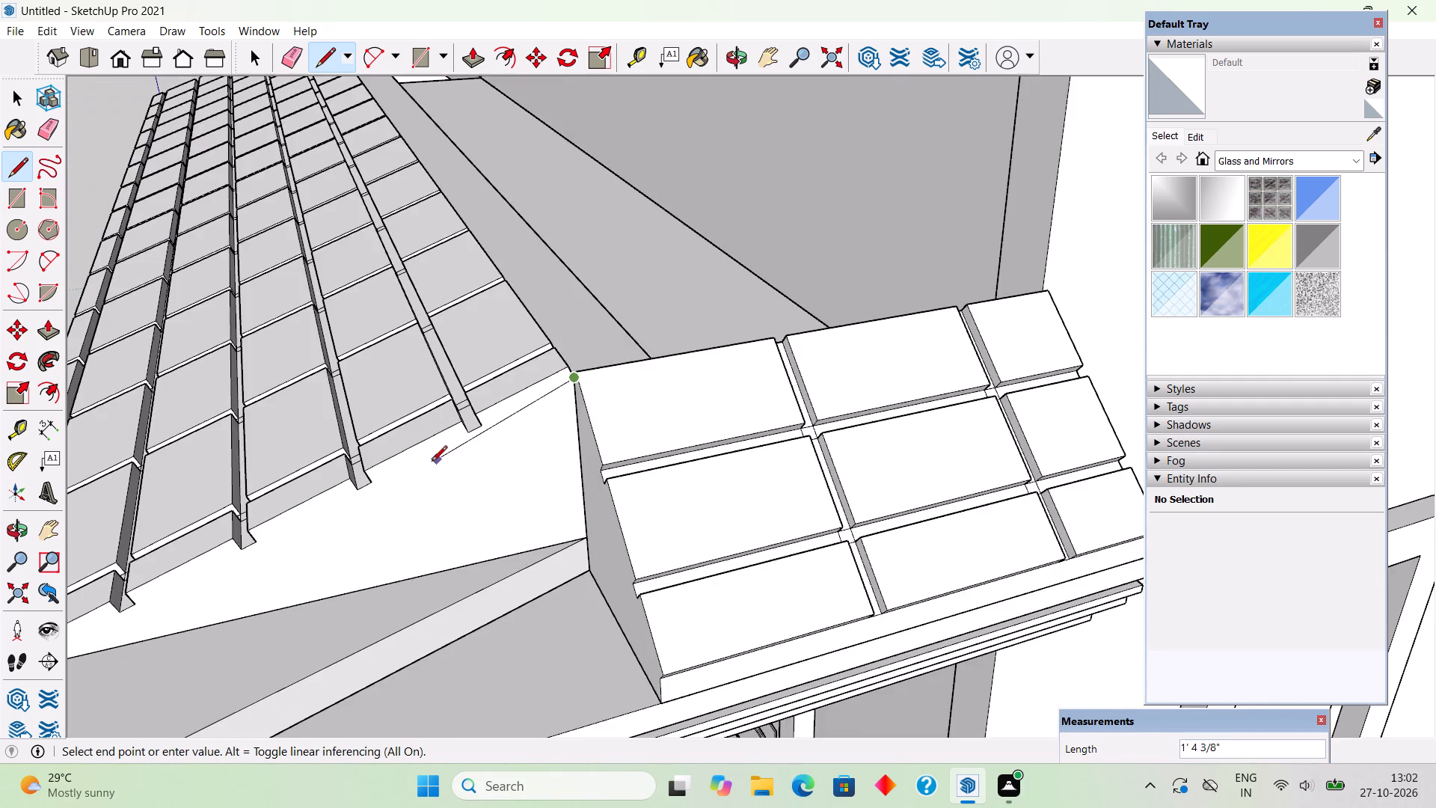
{"action": "scroll", "coordinate": [432, 462], "scroll_direction": "down", "scroll_amount": 4}
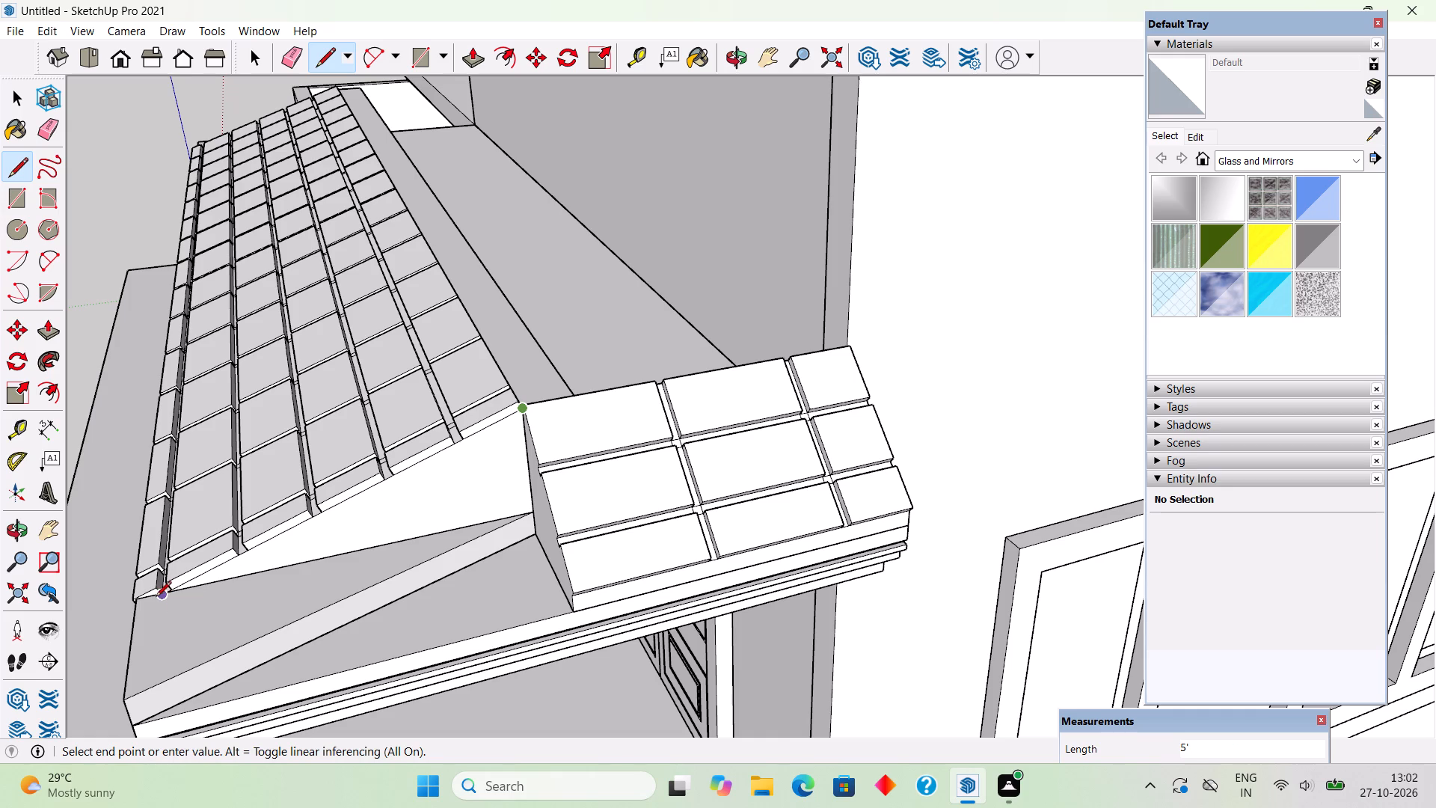
{"action": "scroll", "coordinate": [129, 613], "scroll_direction": "up", "scroll_amount": 5}
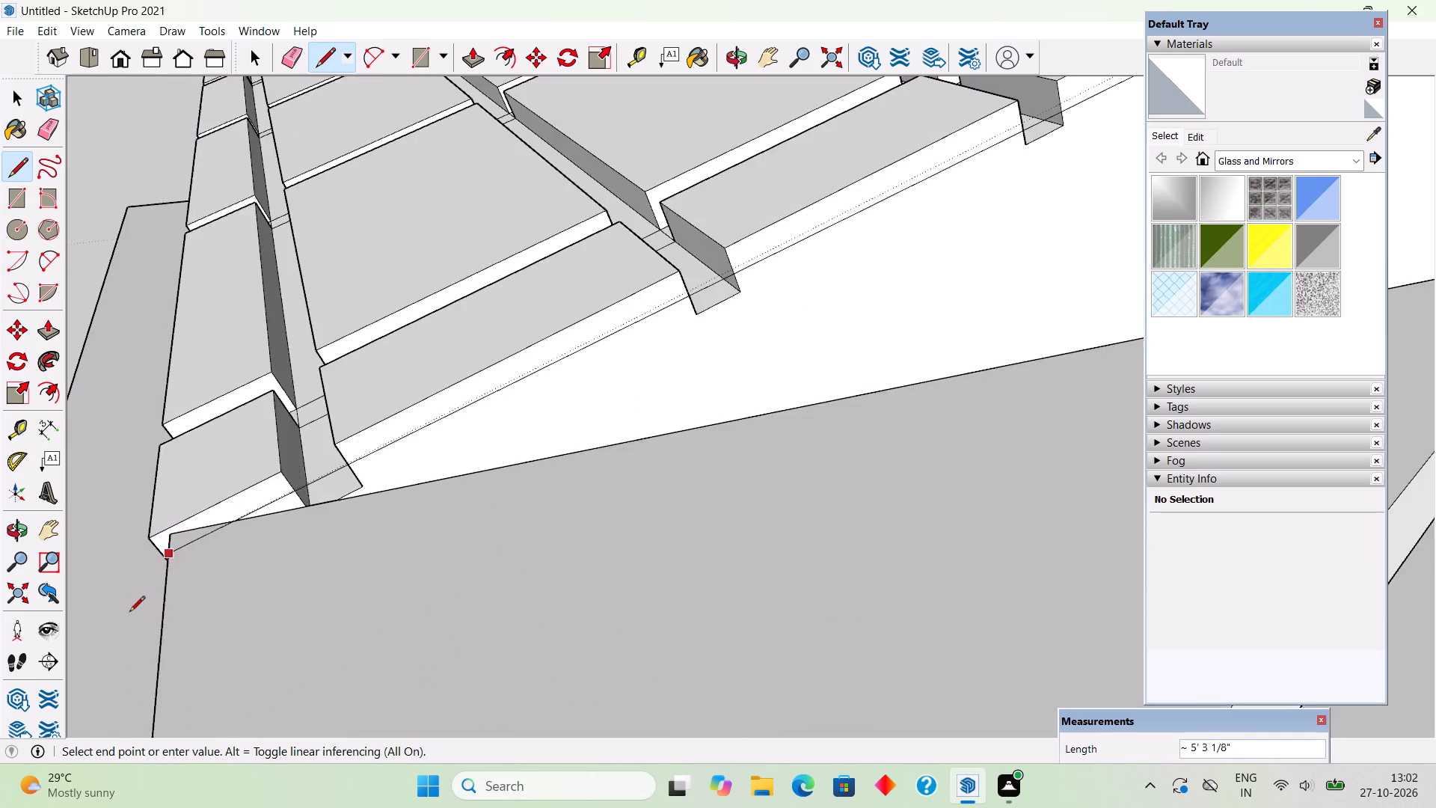
{"action": "scroll", "coordinate": [141, 600], "scroll_direction": "down", "scroll_amount": 5}
{"action": "scroll", "coordinate": [159, 590], "scroll_direction": "up", "scroll_amount": 5}
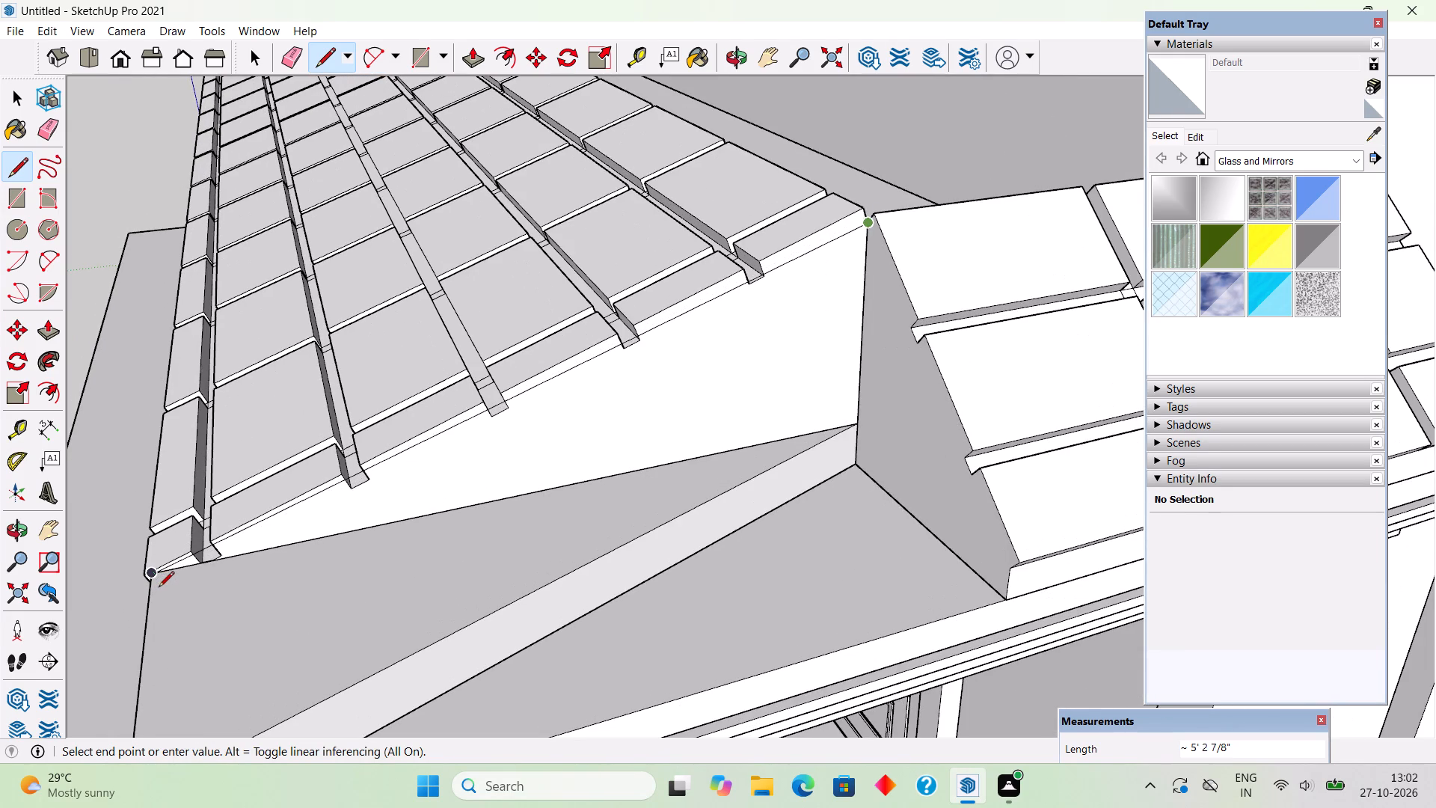
{"action": "left_click", "coordinate": [159, 588]}
Pull the long roof's triangular end face out 2' over the ledge to the outer corner.
{"action": "scroll", "coordinate": [159, 588], "scroll_direction": "down", "scroll_amount": 9}
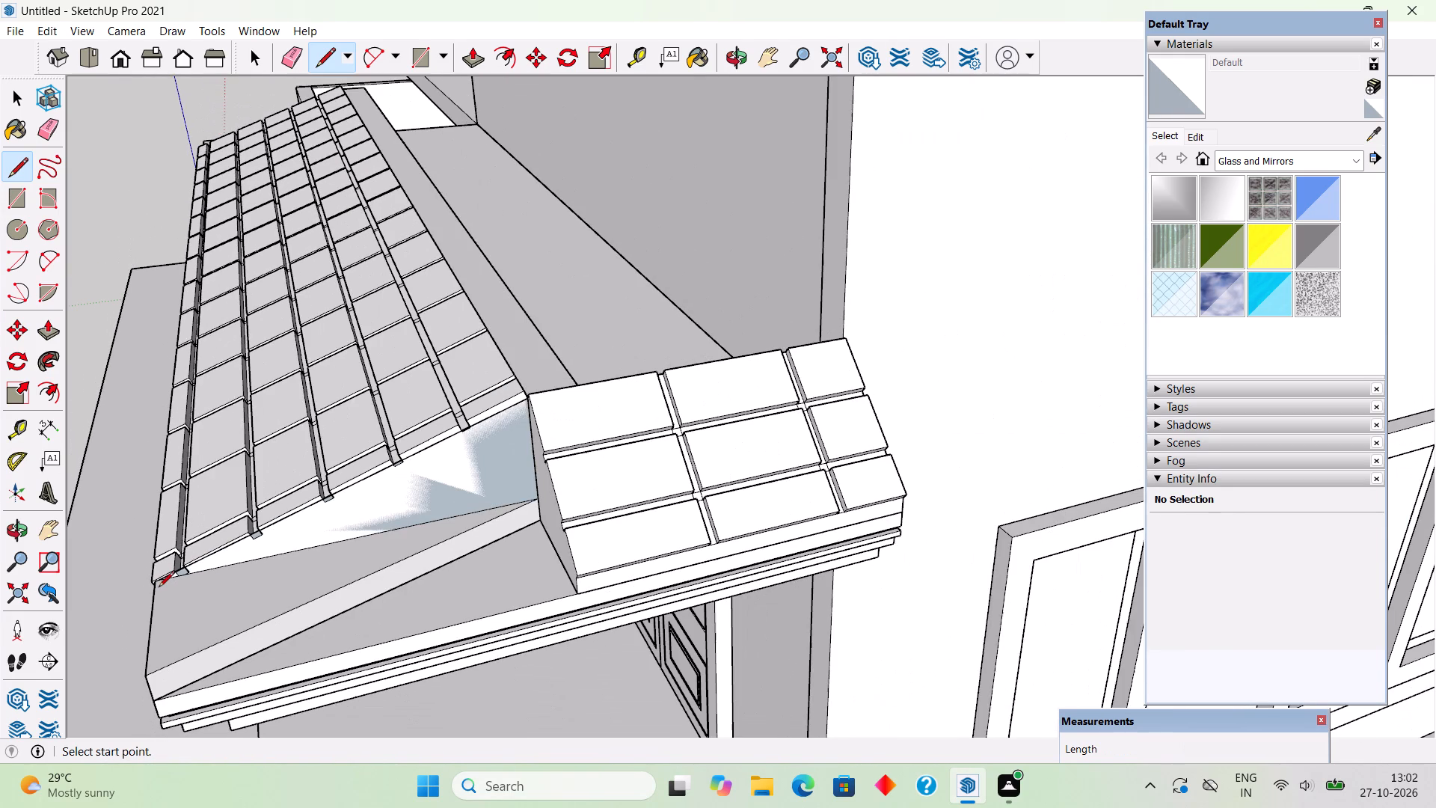
{"action": "key", "text": "p"}
{"action": "left_click", "coordinate": [270, 543]}
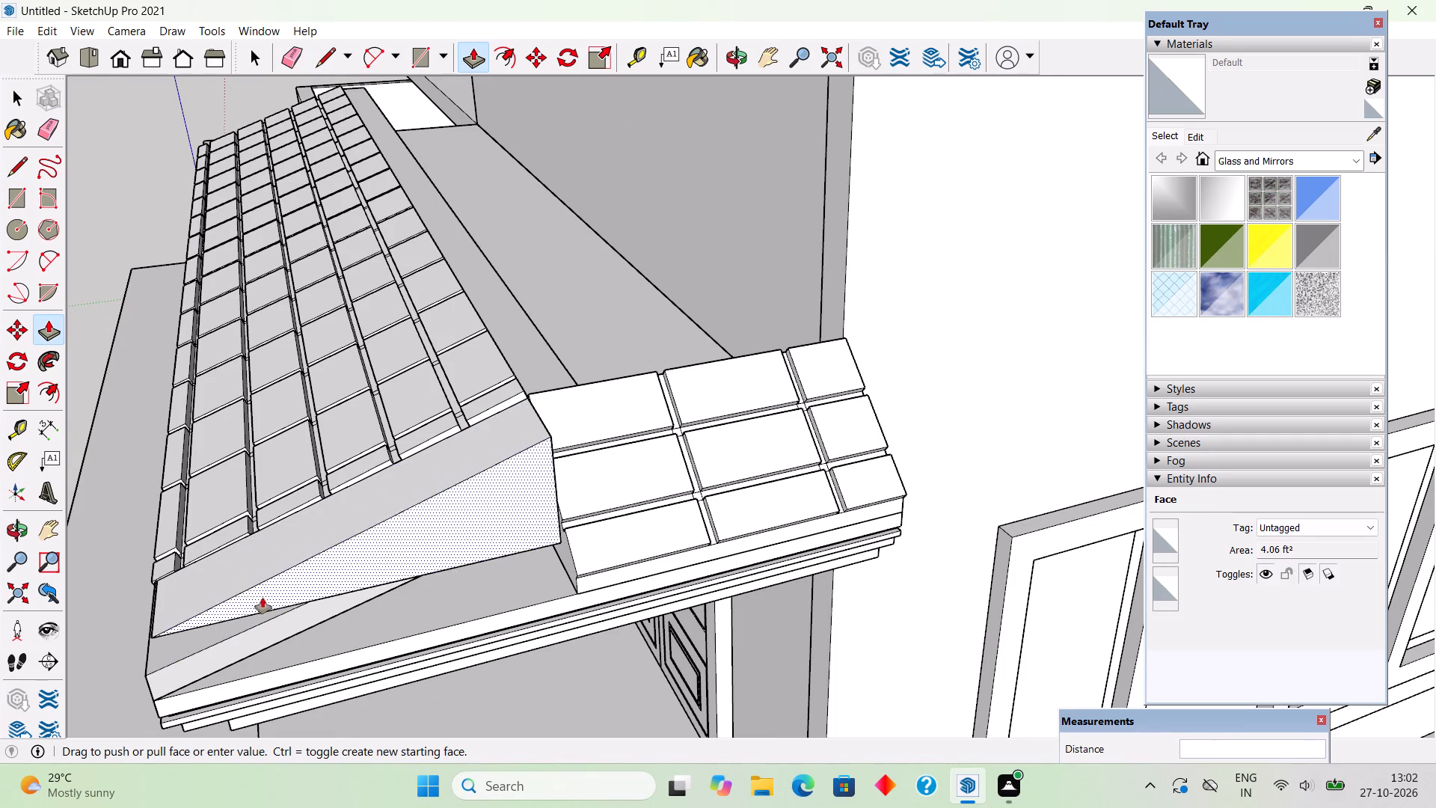
{"action": "middle_click_drag", "start_coordinate": [215, 637], "coordinate": [458, 433]}
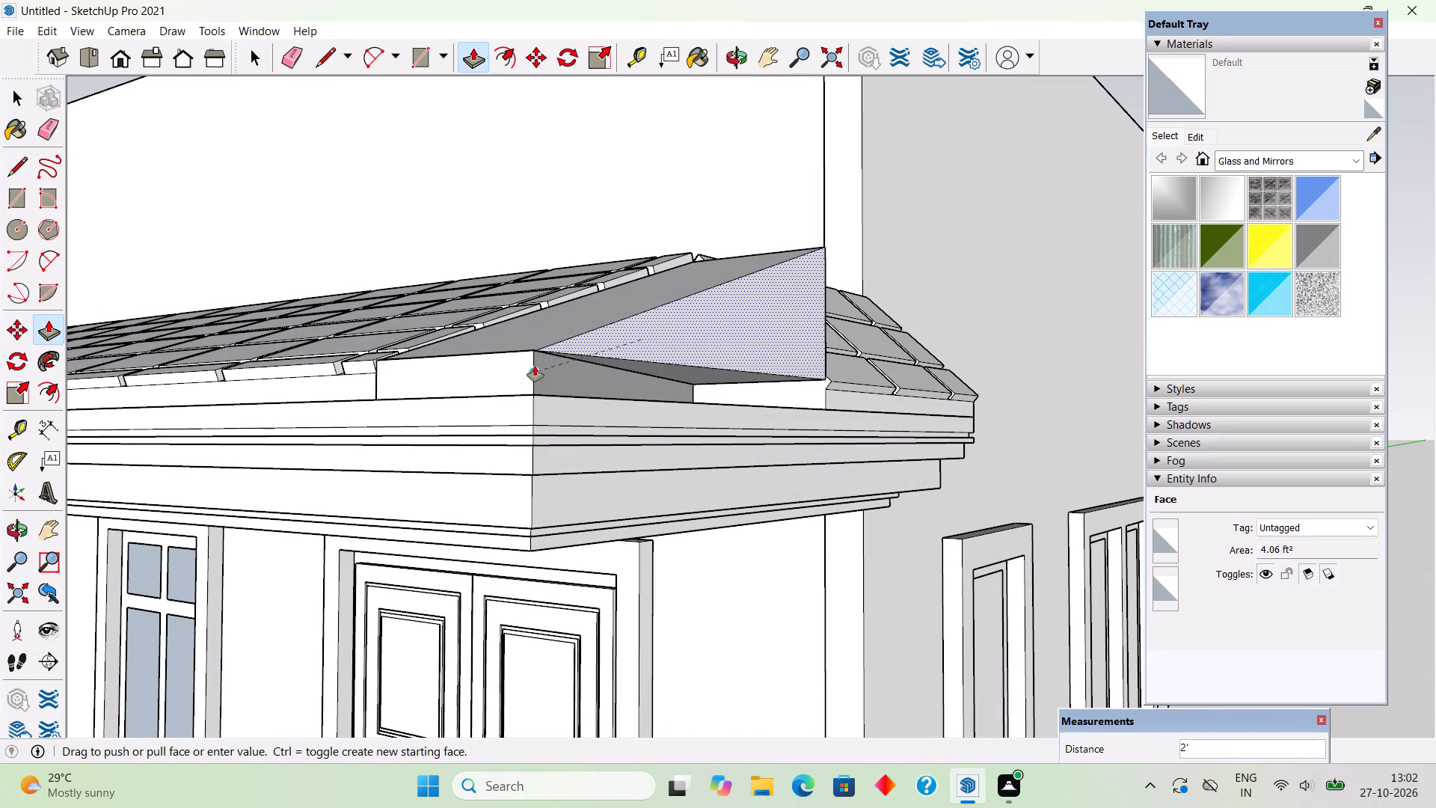
{"action": "left_click", "coordinate": [535, 366]}
{"action": "key", "text": "space"}
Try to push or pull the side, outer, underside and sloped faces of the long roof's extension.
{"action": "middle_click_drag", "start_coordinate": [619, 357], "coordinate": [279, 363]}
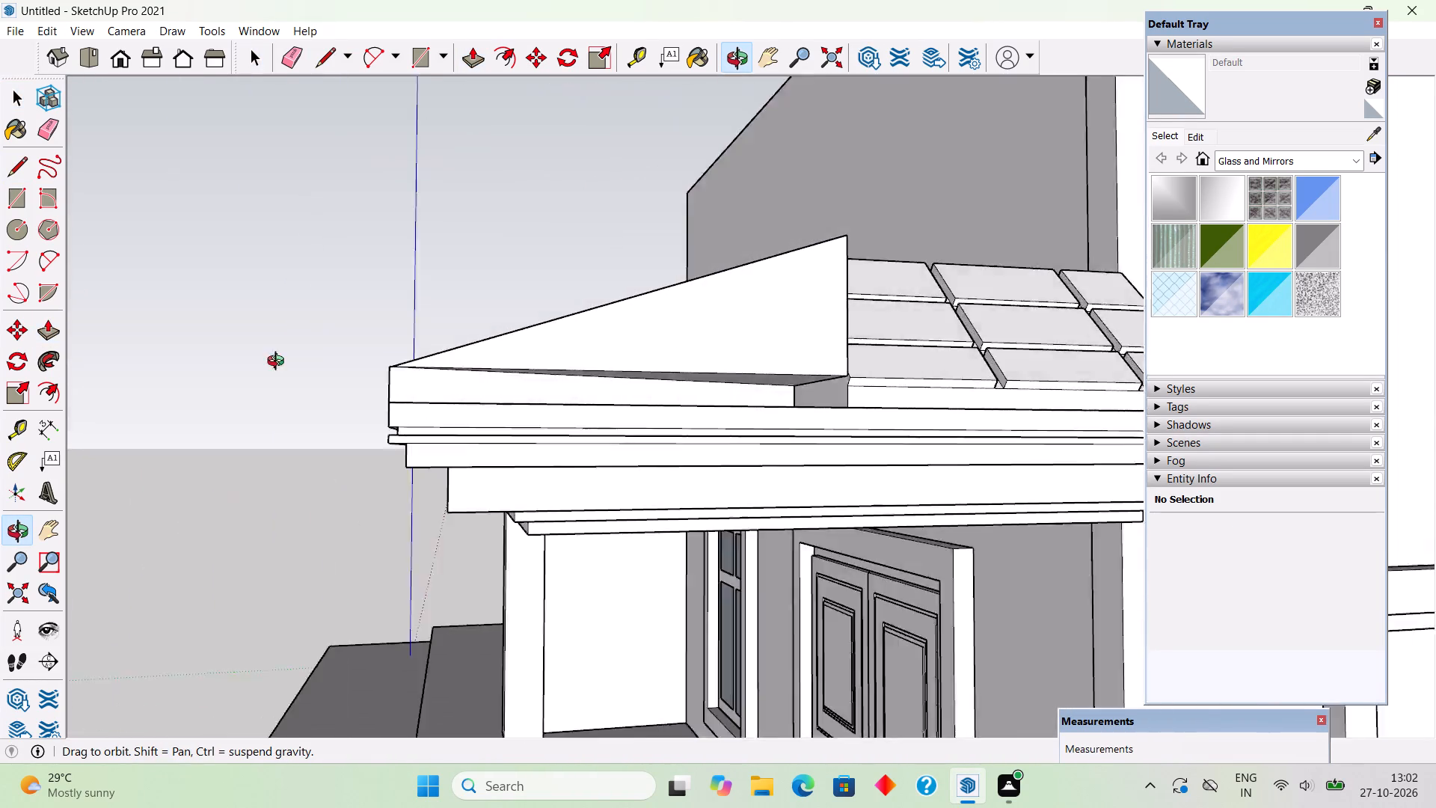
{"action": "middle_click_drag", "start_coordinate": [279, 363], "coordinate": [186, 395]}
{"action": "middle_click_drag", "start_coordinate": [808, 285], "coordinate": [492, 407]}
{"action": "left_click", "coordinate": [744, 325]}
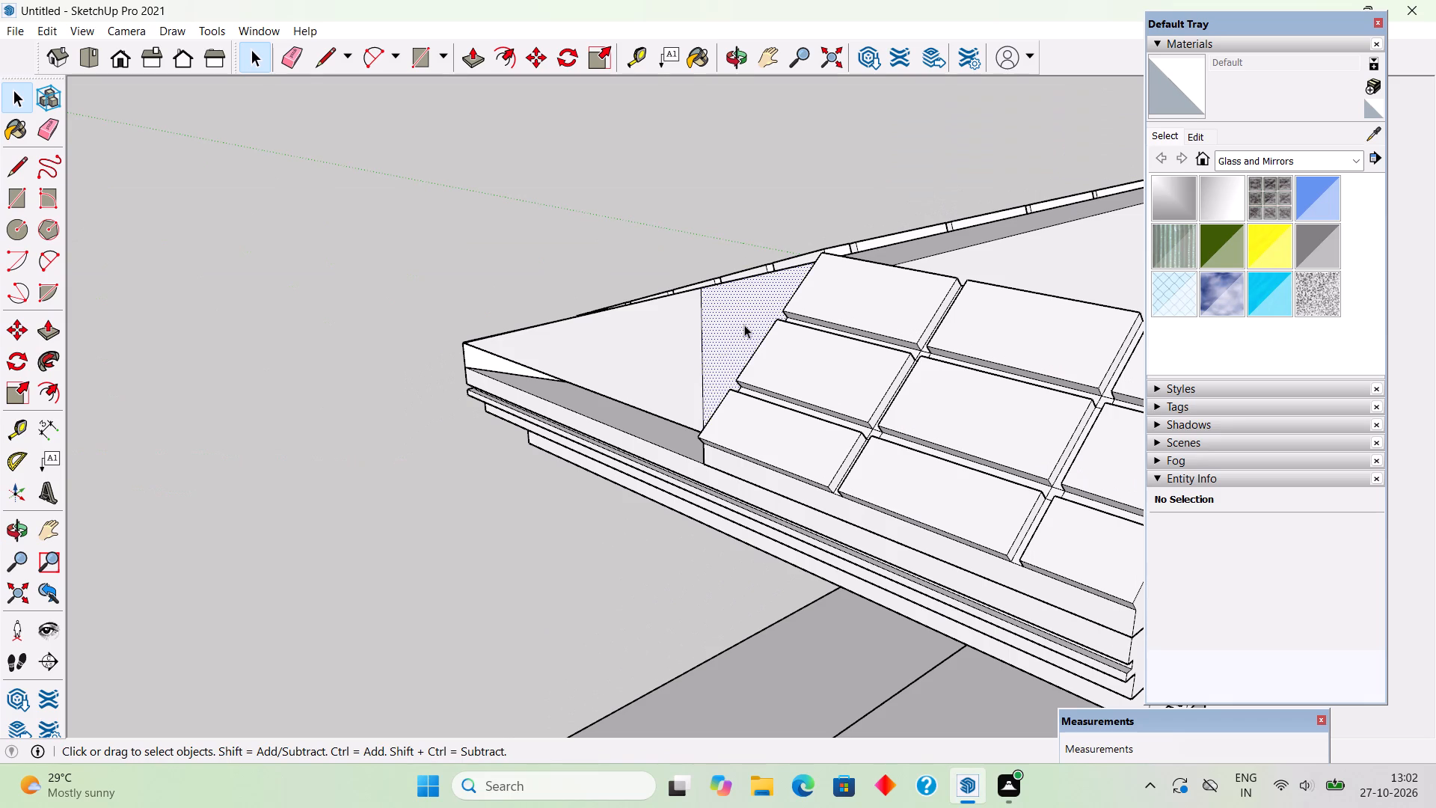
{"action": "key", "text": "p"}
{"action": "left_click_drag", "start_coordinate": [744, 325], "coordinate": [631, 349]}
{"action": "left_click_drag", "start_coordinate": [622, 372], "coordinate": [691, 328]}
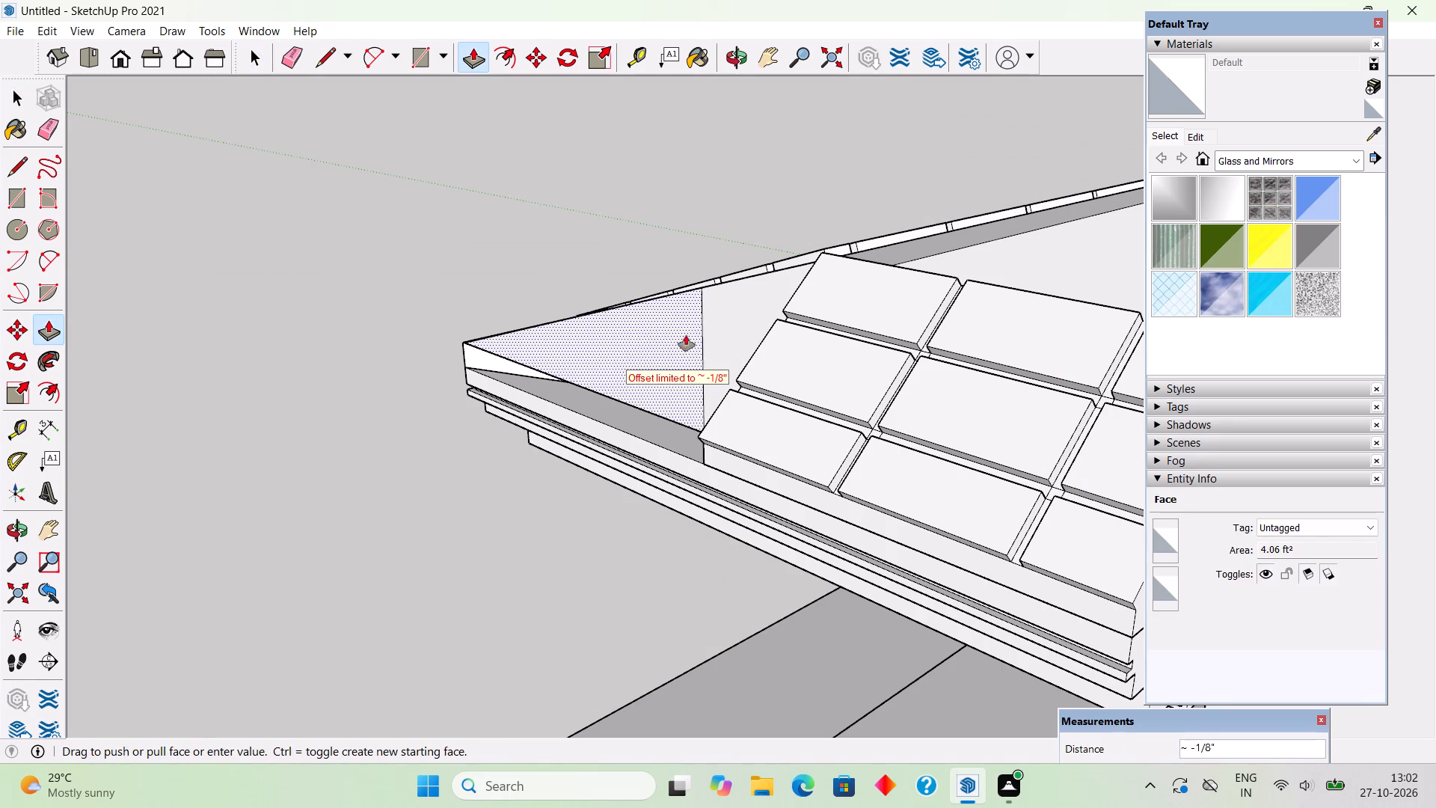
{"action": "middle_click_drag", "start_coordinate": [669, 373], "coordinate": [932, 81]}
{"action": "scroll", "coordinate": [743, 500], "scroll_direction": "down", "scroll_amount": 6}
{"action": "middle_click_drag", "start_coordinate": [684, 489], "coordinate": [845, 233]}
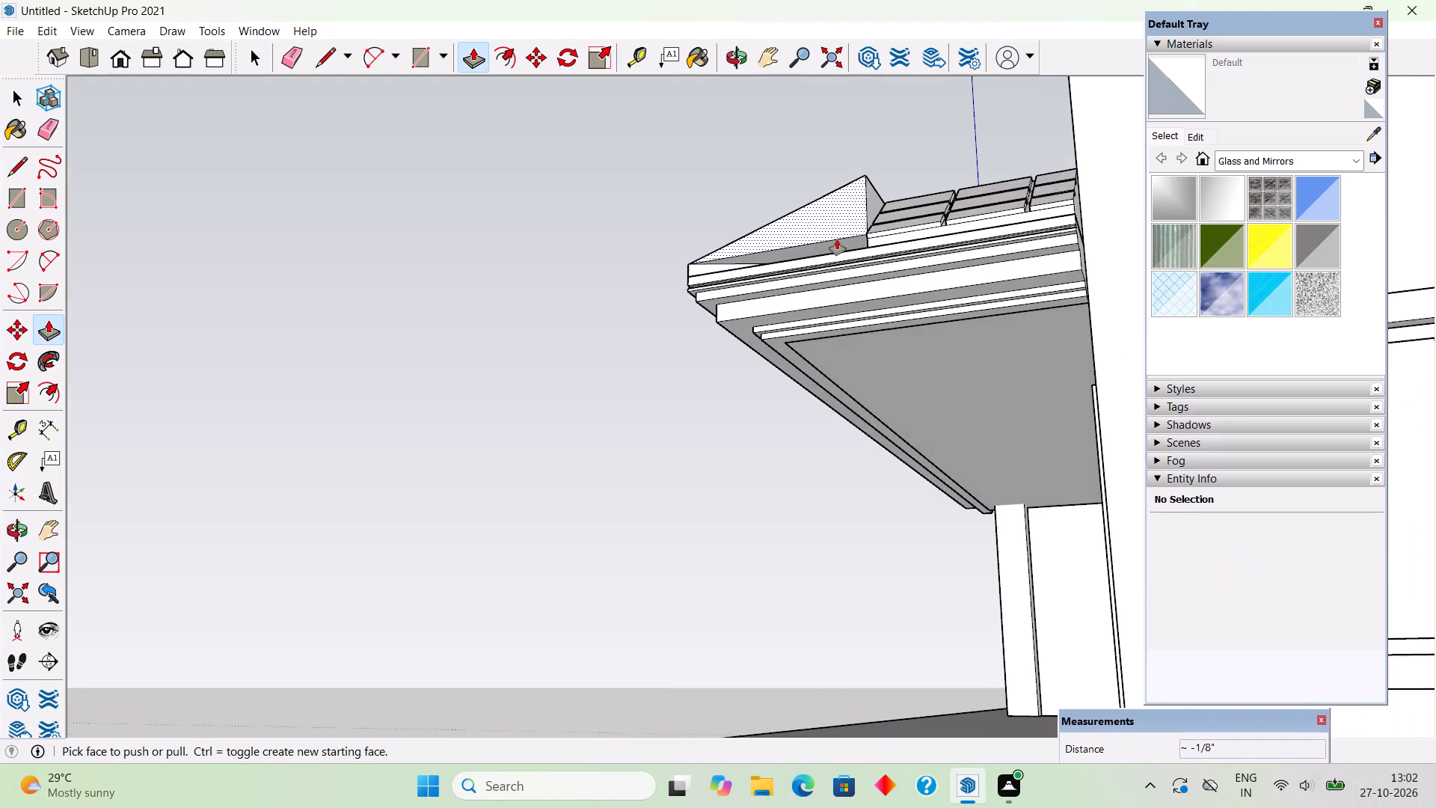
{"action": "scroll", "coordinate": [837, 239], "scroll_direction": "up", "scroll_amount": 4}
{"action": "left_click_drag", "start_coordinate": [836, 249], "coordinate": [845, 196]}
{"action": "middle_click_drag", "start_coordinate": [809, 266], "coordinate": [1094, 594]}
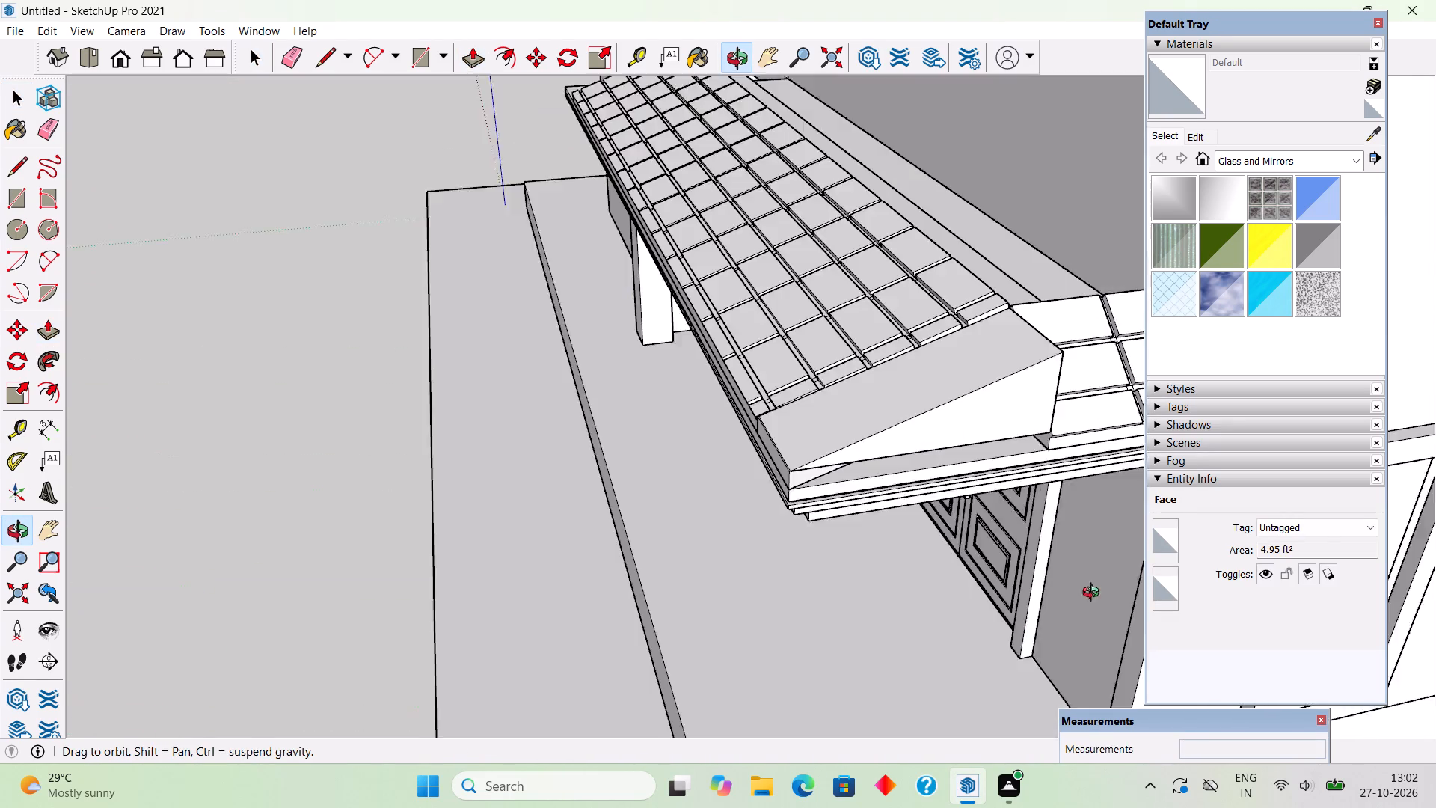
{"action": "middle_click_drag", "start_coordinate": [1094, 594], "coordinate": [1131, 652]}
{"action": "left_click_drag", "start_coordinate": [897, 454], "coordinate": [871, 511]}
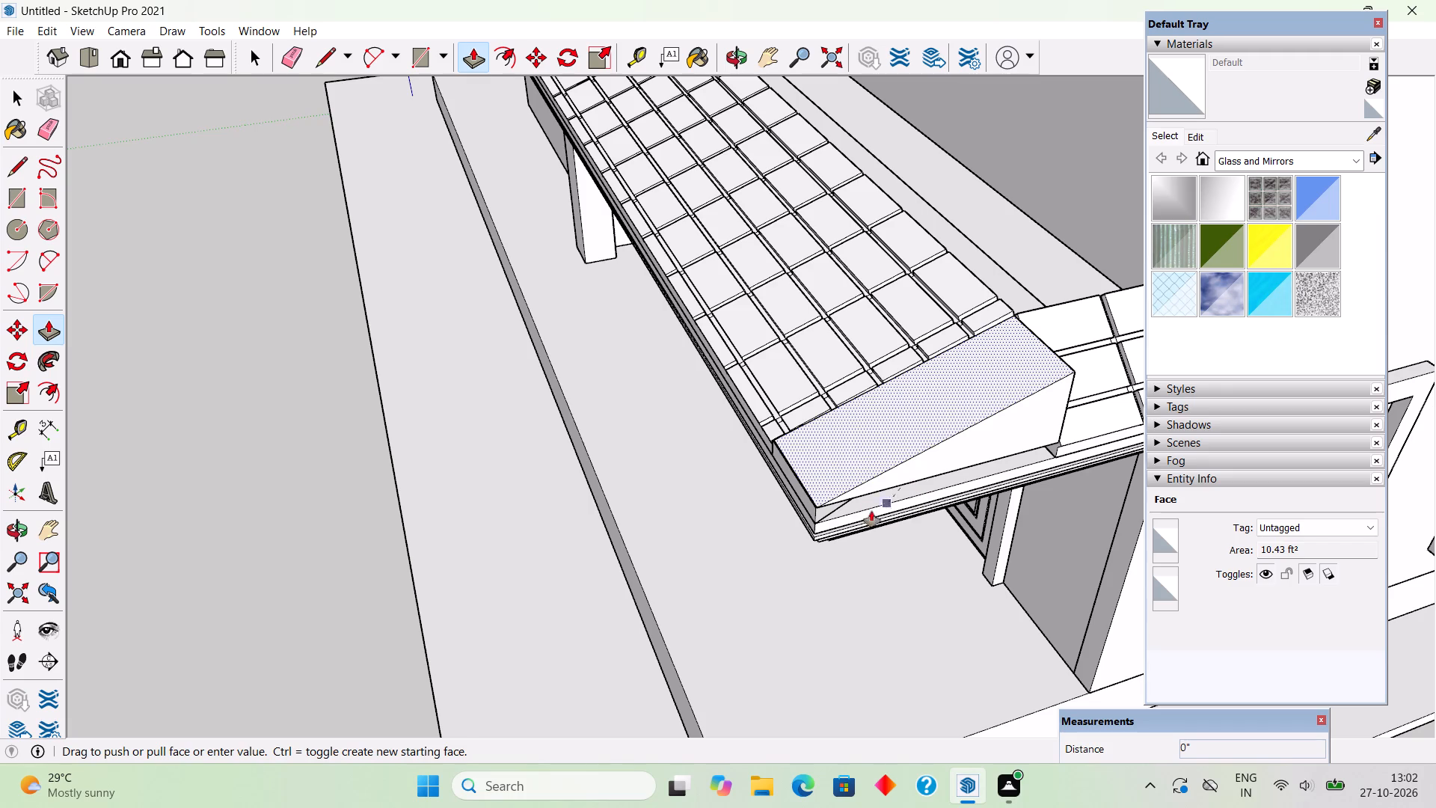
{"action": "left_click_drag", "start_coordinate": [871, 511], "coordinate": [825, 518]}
Examine the long roof's extension and the geometry connected to it above the ledge wedge.
{"action": "key", "text": "space"}
{"action": "scroll", "coordinate": [948, 433], "scroll_direction": "up", "scroll_amount": 2}
{"action": "triple_click", "coordinate": [956, 425]}
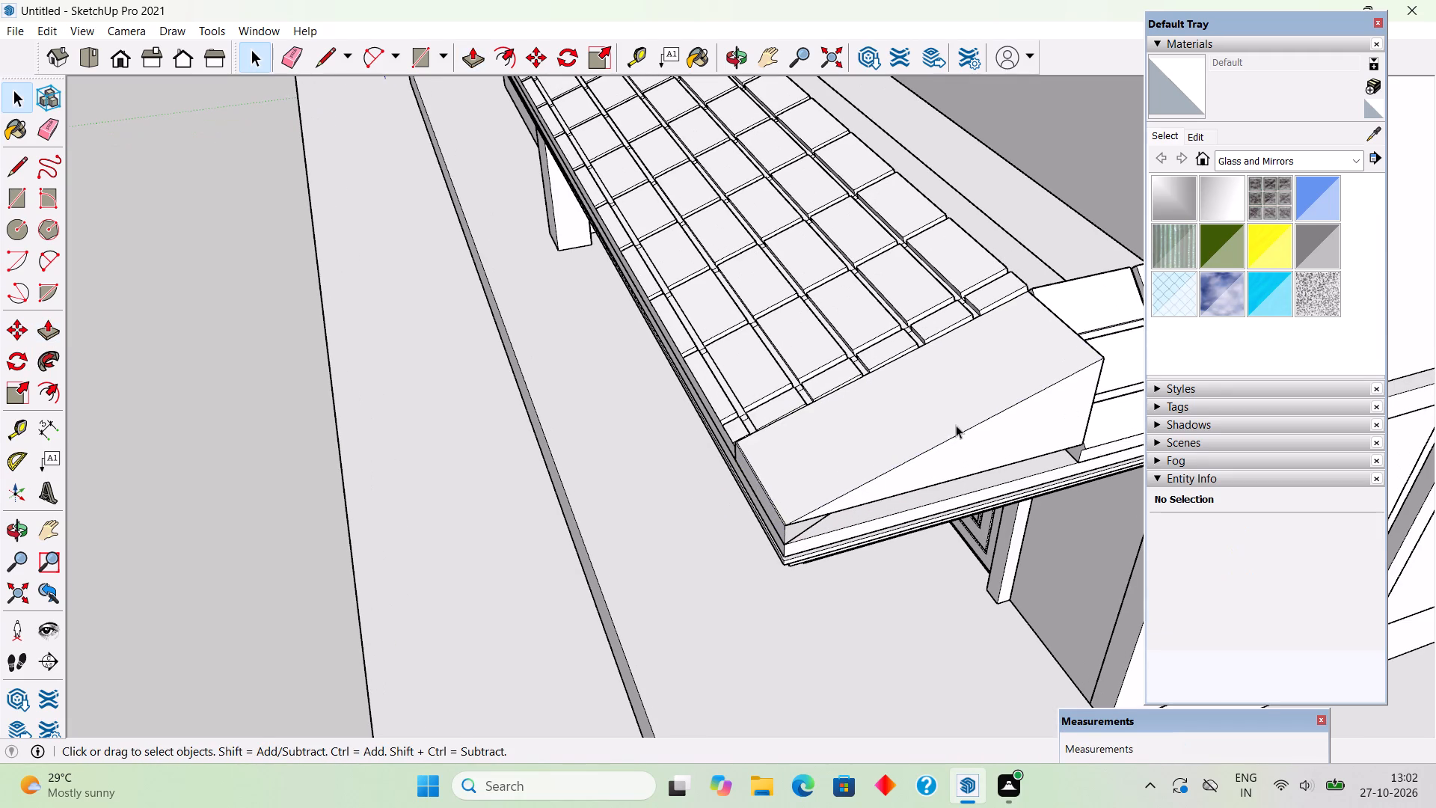
{"action": "middle_click_drag", "start_coordinate": [976, 443], "coordinate": [953, 484]}
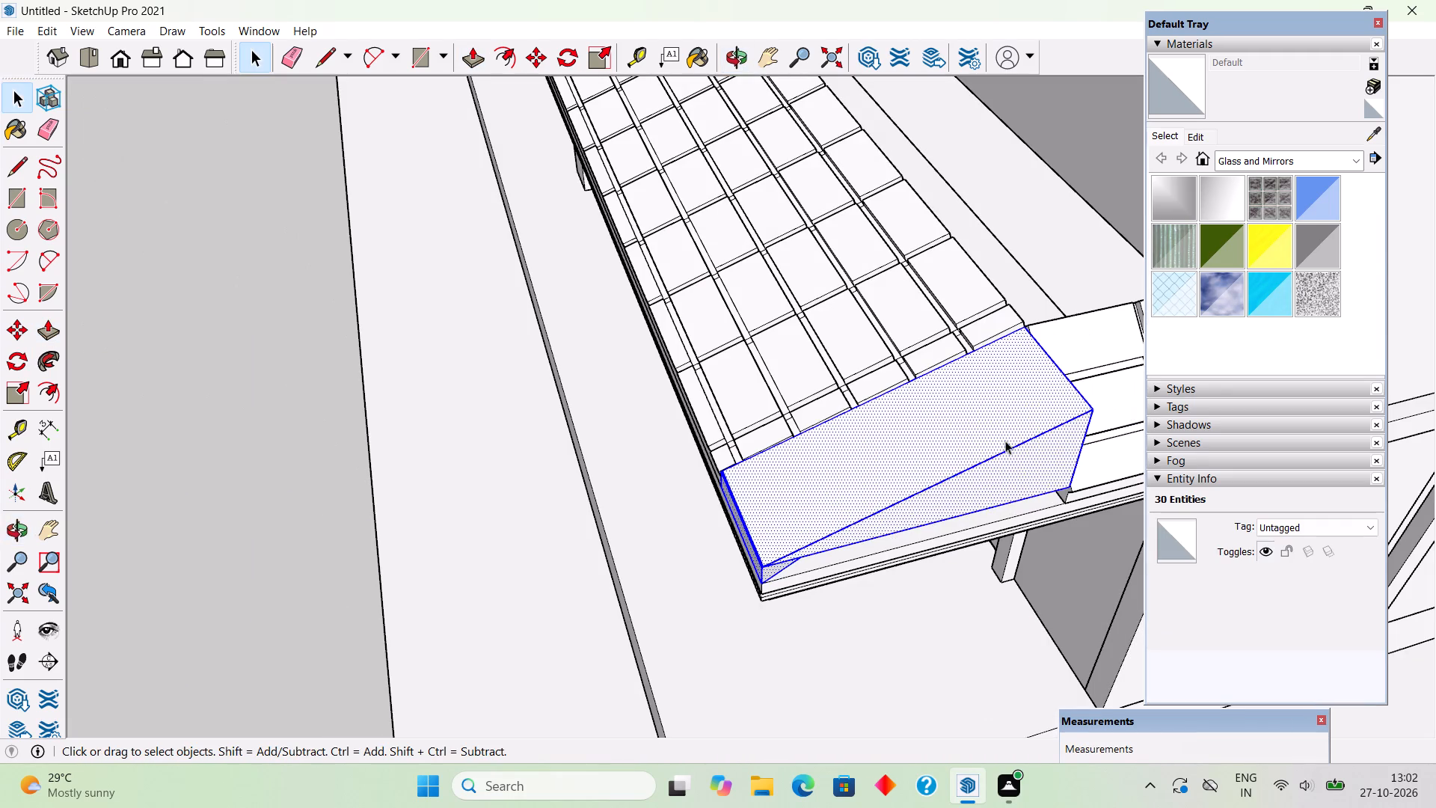
{"action": "double_click", "coordinate": [1006, 436]}
{"action": "left_click", "coordinate": [1006, 436]}
{"action": "middle_click_drag", "start_coordinate": [1016, 510], "coordinate": [1058, 492]}
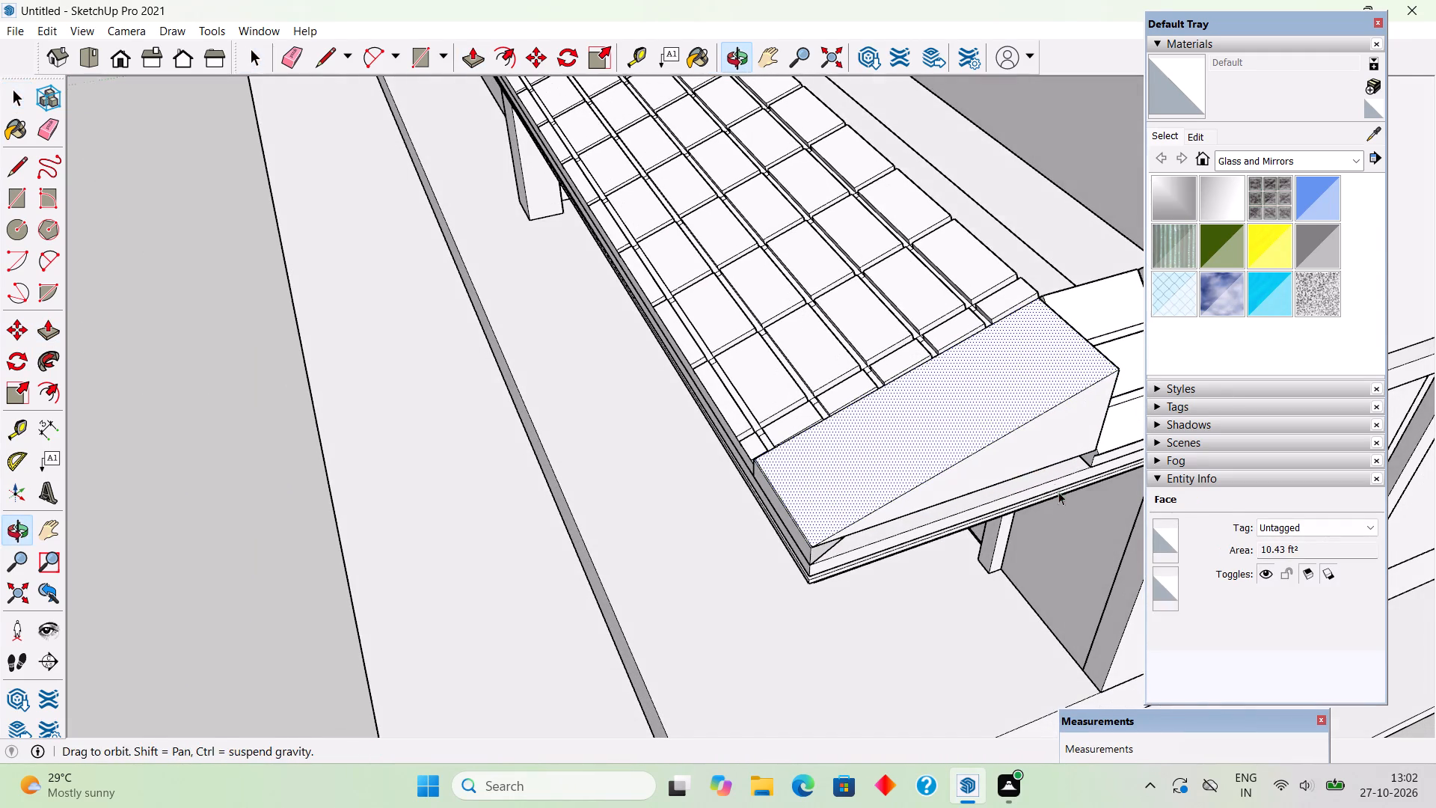
{"action": "middle_click_drag", "start_coordinate": [1058, 492], "coordinate": [1058, 494]}
{"action": "triple_click", "coordinate": [977, 441]}
{"action": "scroll", "coordinate": [989, 492], "scroll_direction": "up", "scroll_amount": 1}
Draw a line along the wedge's top diagonal edge, from the outer ledge corner to the inner corner.
{"action": "middle_click_drag", "start_coordinate": [984, 468], "coordinate": [874, 420]}
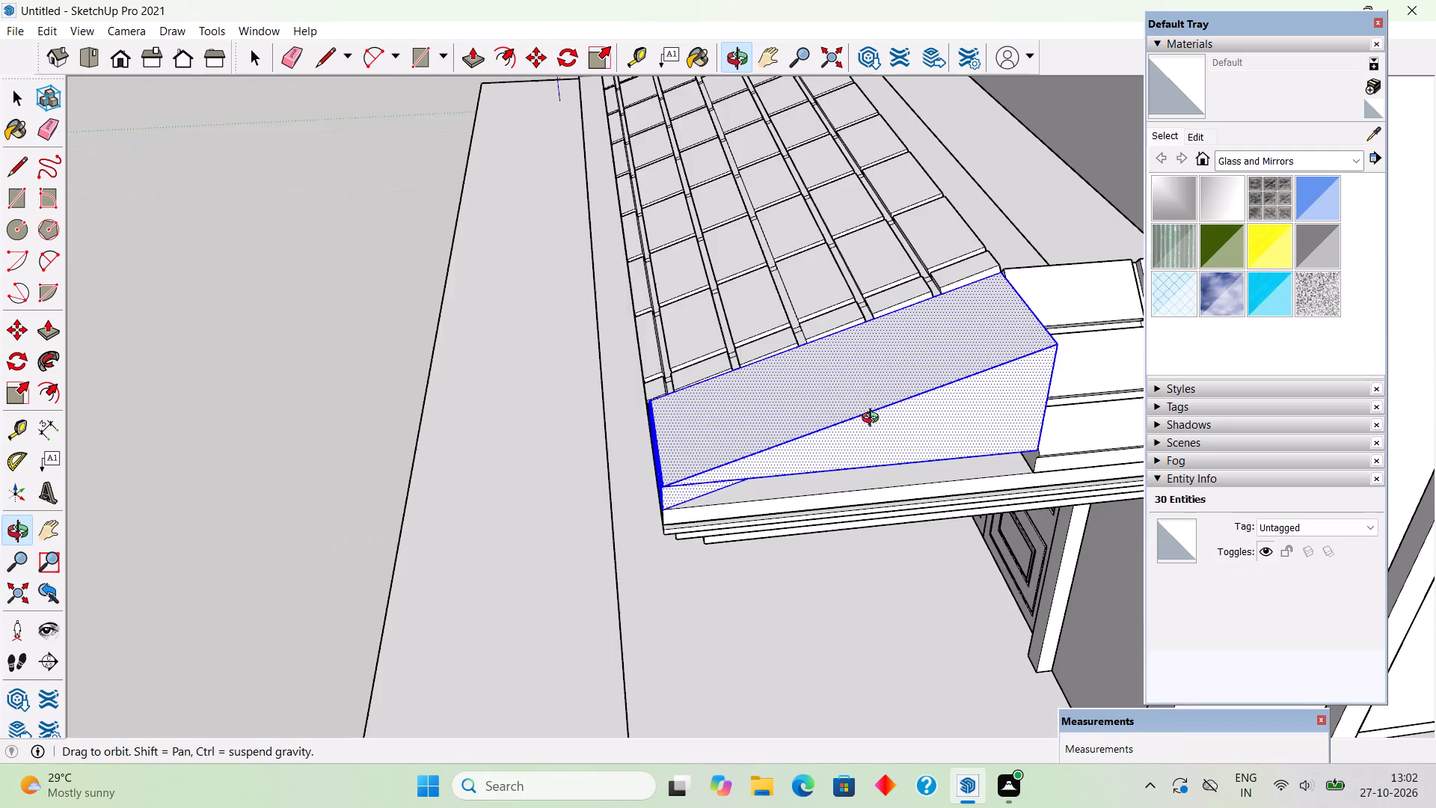
{"action": "middle_click_drag", "start_coordinate": [874, 420], "coordinate": [839, 206]}
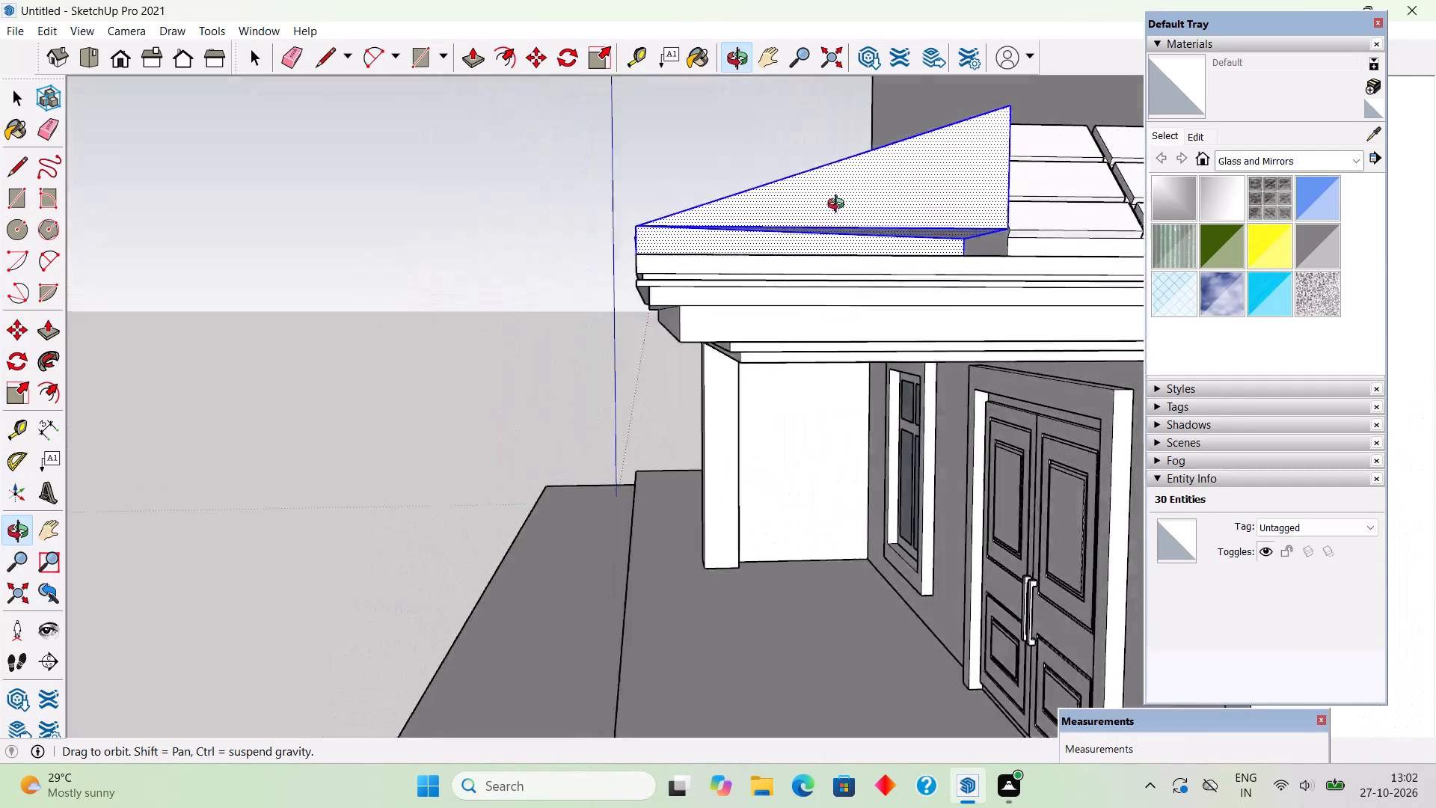
{"action": "middle_click_drag", "start_coordinate": [839, 206], "coordinate": [782, 192]}
{"action": "scroll", "coordinate": [785, 218], "scroll_direction": "up", "scroll_amount": 7}
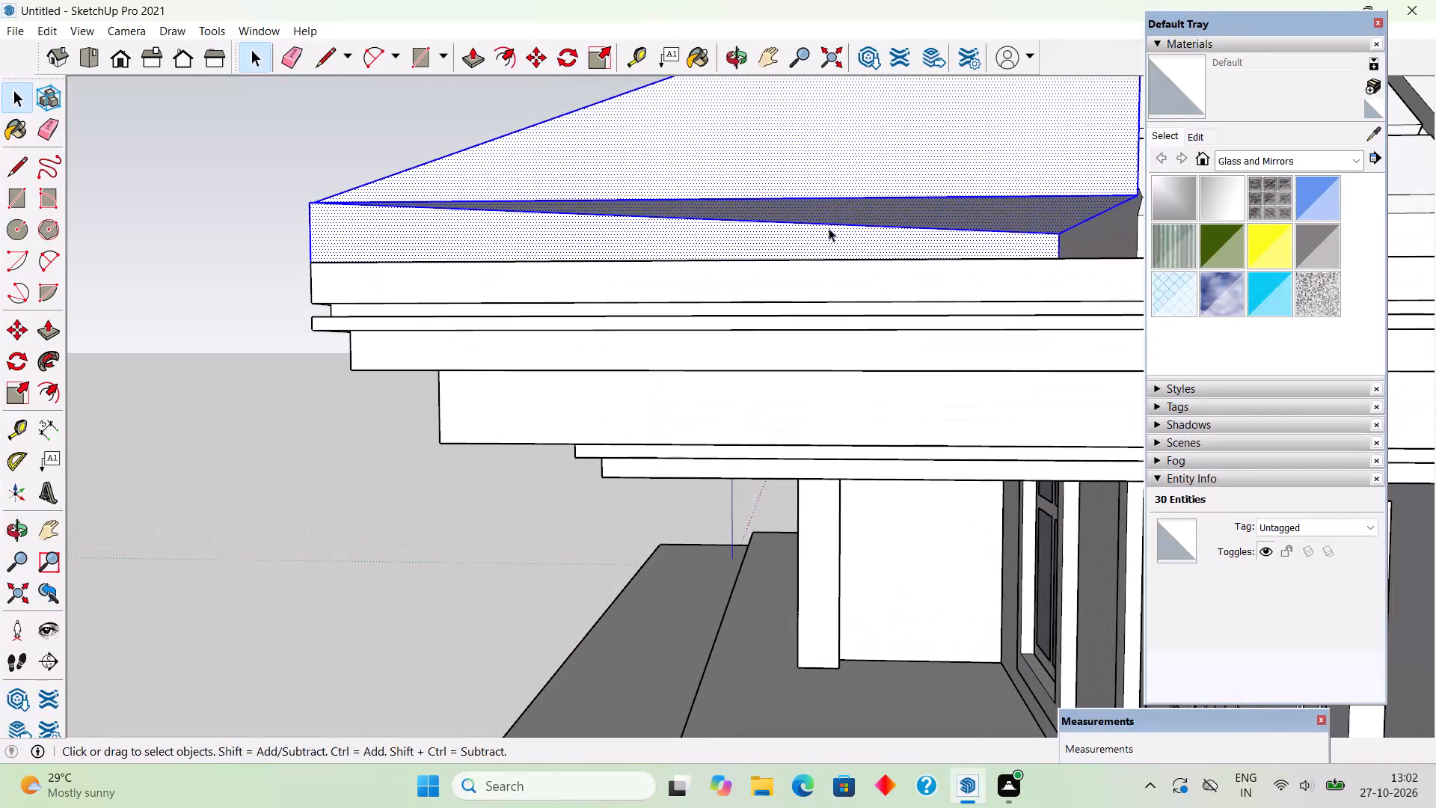
{"action": "key", "text": "l"}
{"action": "middle_click_drag", "start_coordinate": [327, 173], "coordinate": [159, 124]}
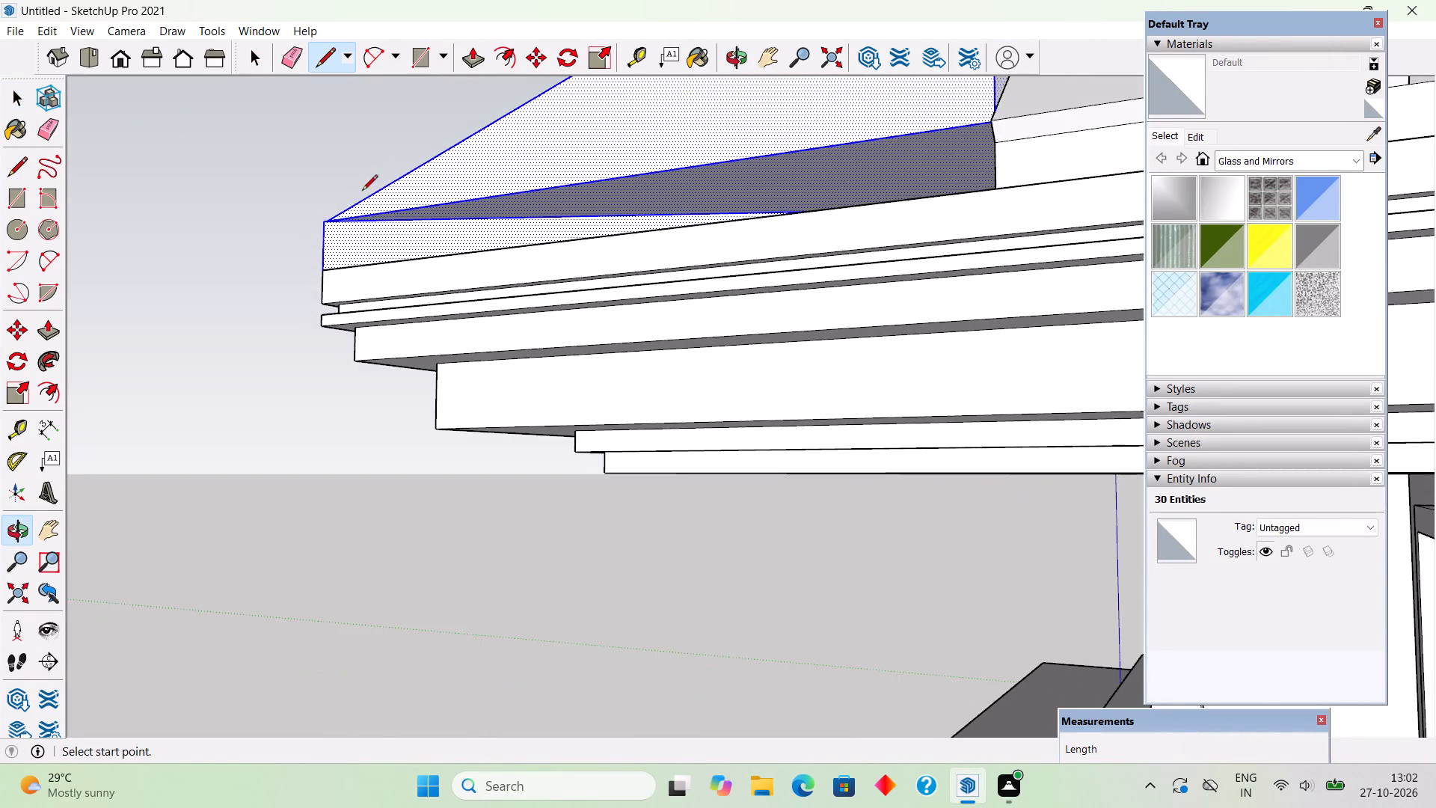
{"action": "scroll", "coordinate": [368, 233], "scroll_direction": "up", "scroll_amount": 11}
{"action": "left_click", "coordinate": [277, 213]}
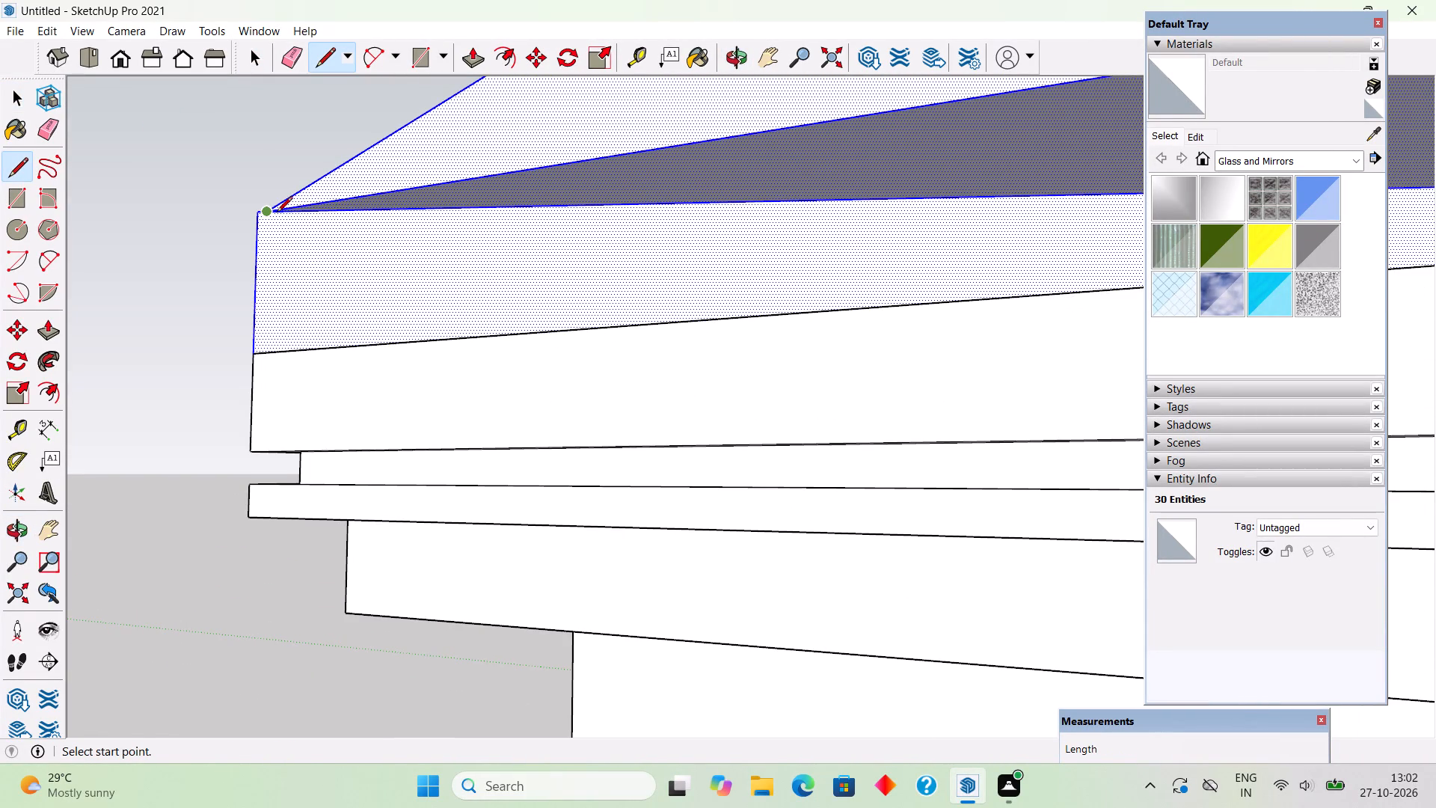
{"action": "scroll", "coordinate": [755, 197], "scroll_direction": "down", "scroll_amount": 10}
{"action": "middle_click_drag", "start_coordinate": [802, 242], "coordinate": [959, 265]}
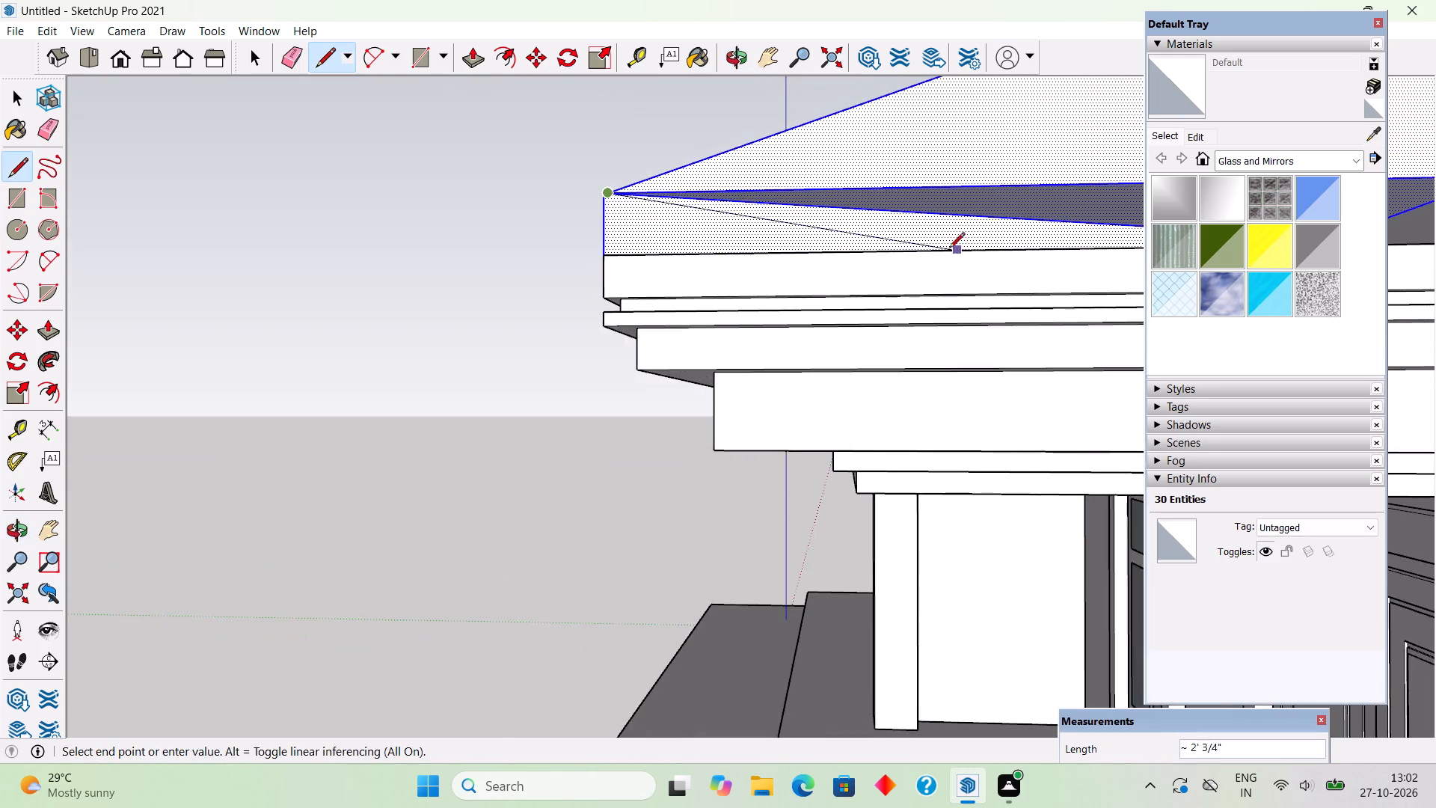
{"action": "scroll", "coordinate": [942, 244], "scroll_direction": "down", "scroll_amount": 10}
{"action": "scroll", "coordinate": [1088, 250], "scroll_direction": "up", "scroll_amount": 10}
{"action": "scroll", "coordinate": [1035, 278], "scroll_direction": "up", "scroll_amount": 3}
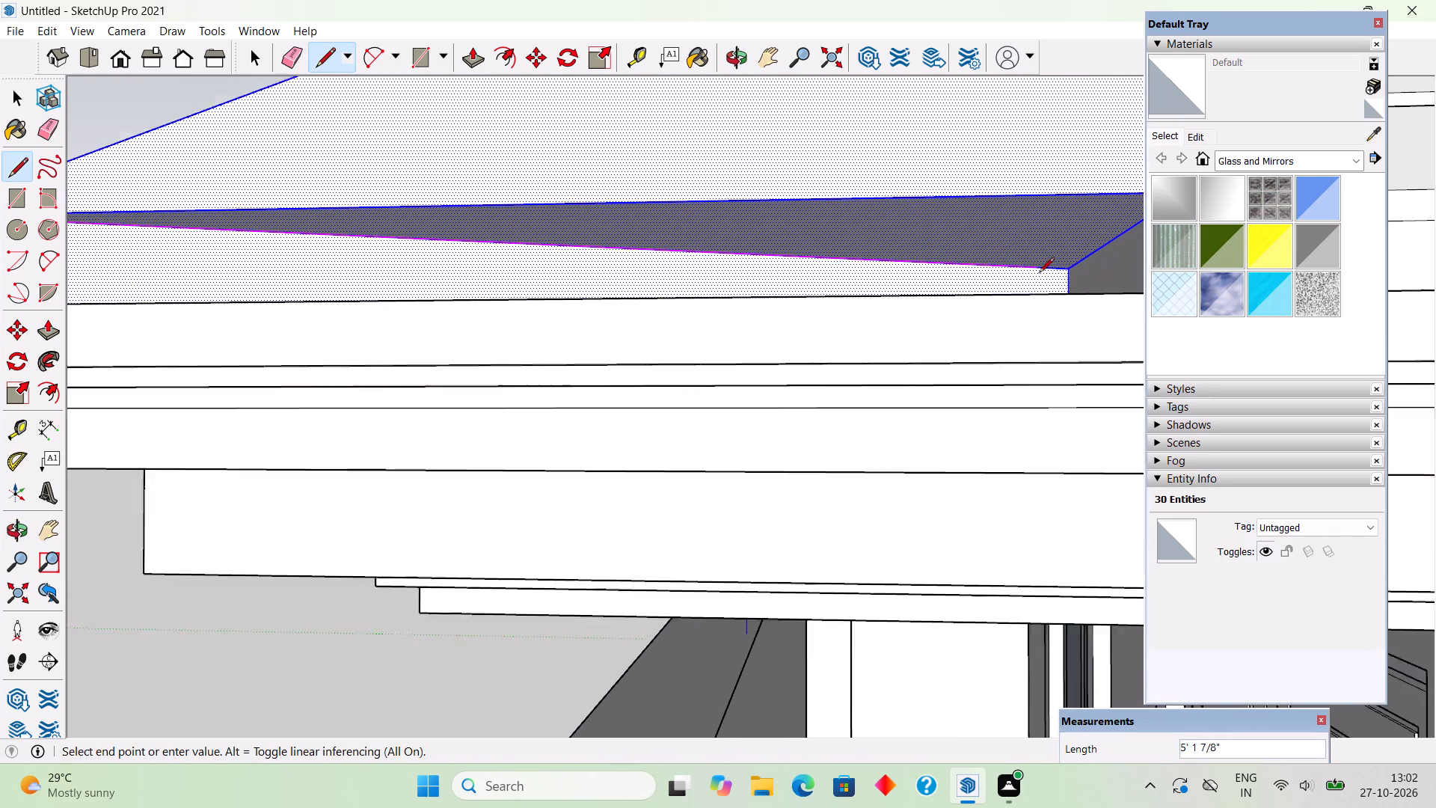
{"action": "scroll", "coordinate": [1039, 274], "scroll_direction": "up", "scroll_amount": 1}
{"action": "left_click", "coordinate": [1077, 264]}
Delete the triangular underside and the triangular vertical outer face of the long roof's extension.
{"action": "key", "text": "space"}
{"action": "left_click", "coordinate": [979, 172]}
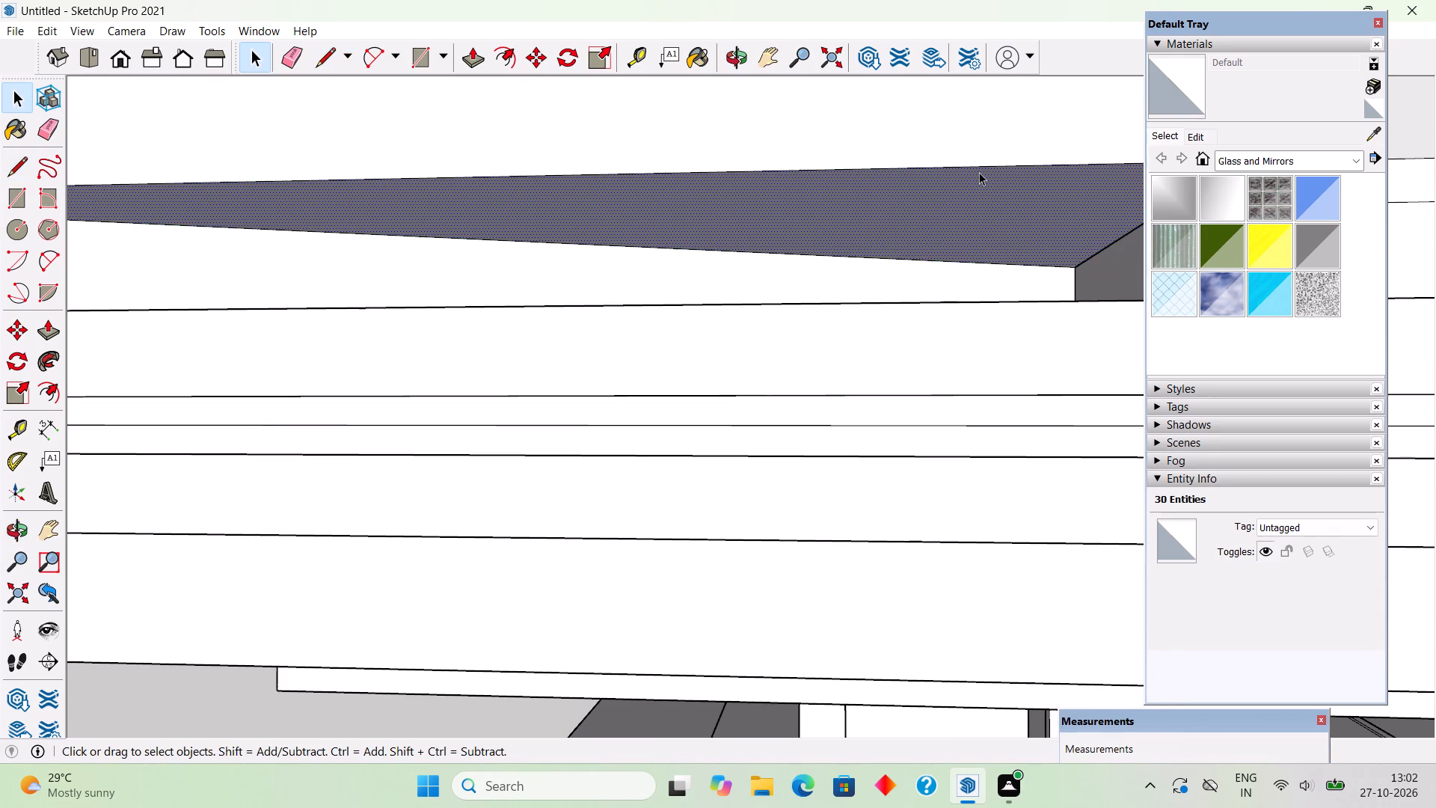
{"action": "key", "text": "p"}
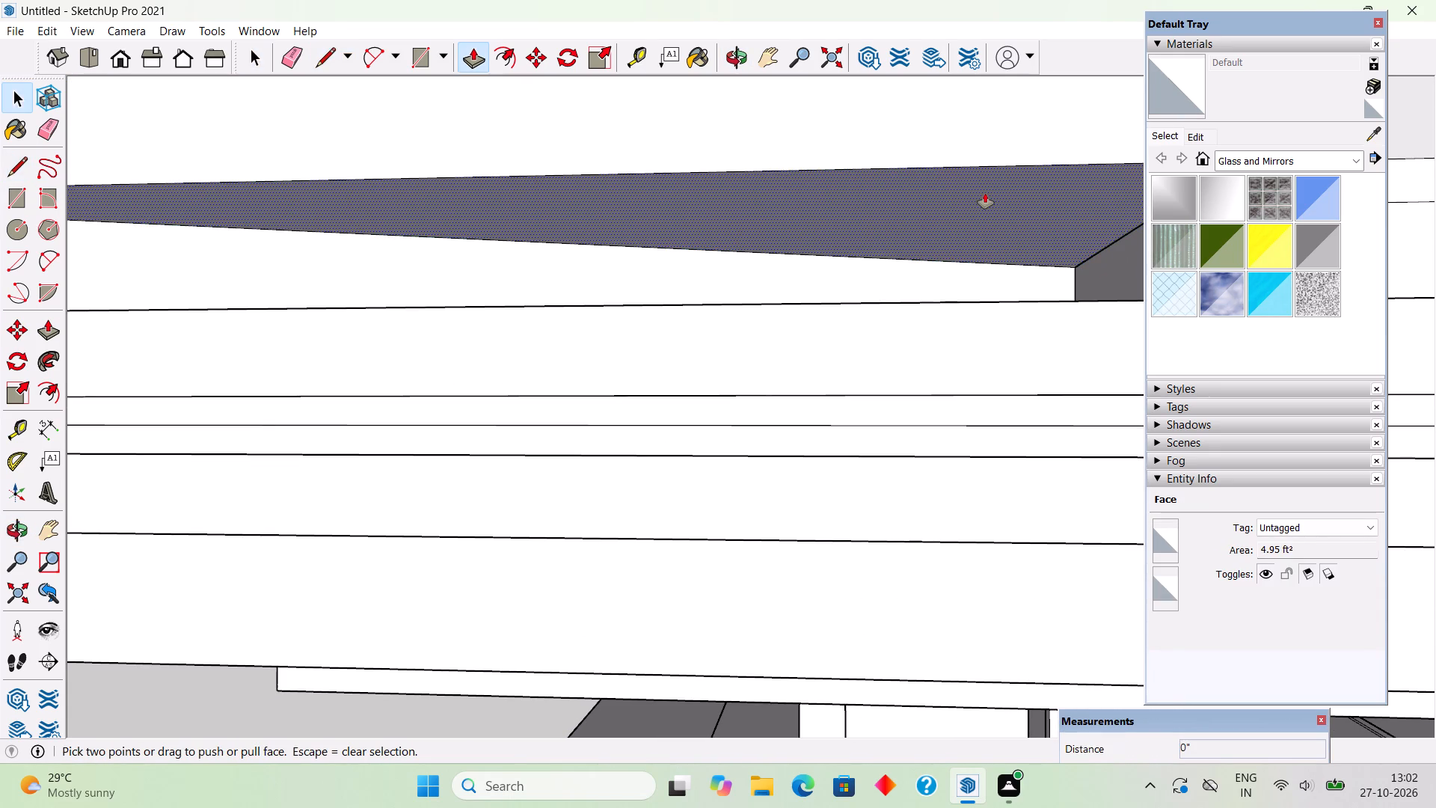
{"action": "key", "text": "space"}
{"action": "left_click", "coordinate": [985, 193]}
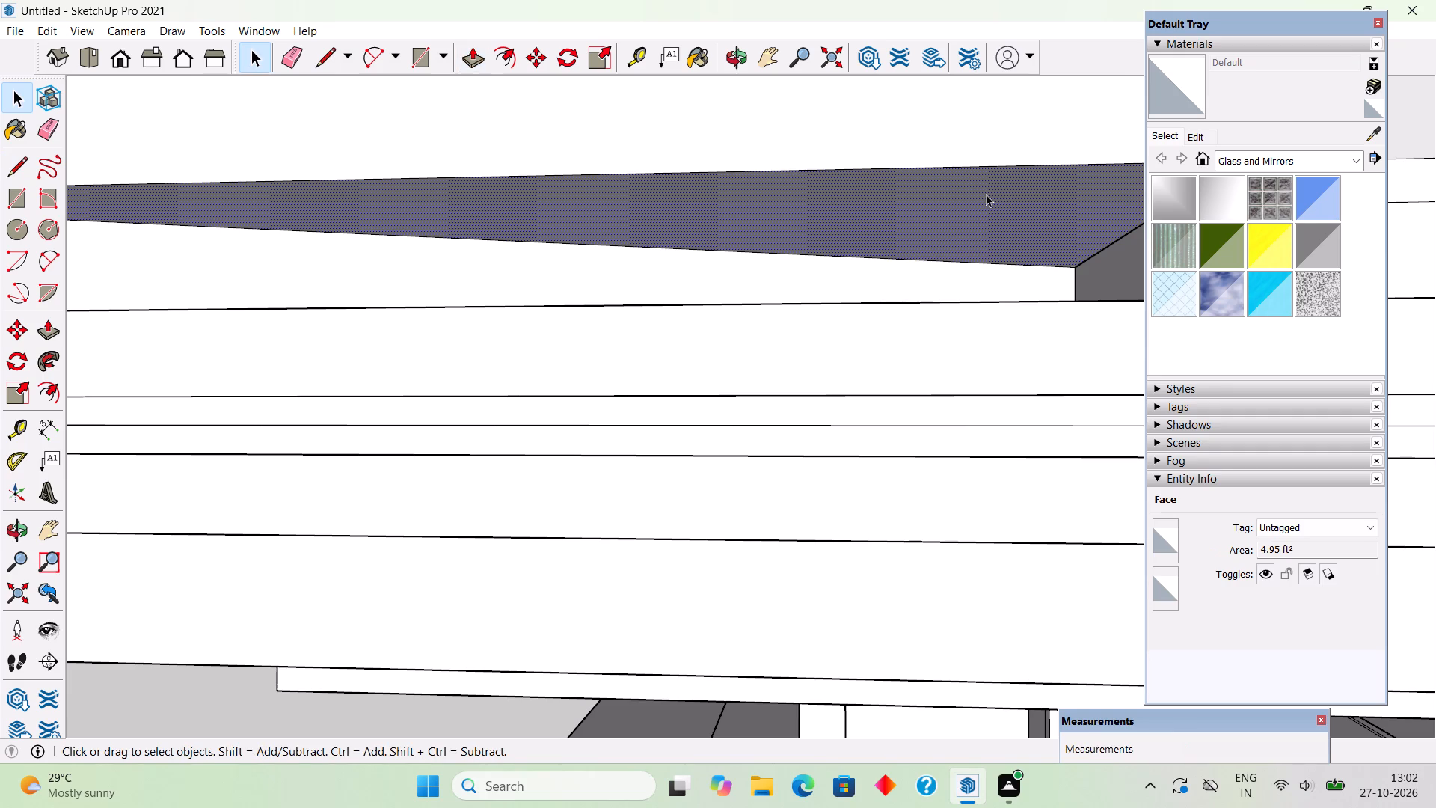
{"action": "key", "text": "Delete"}
{"action": "scroll", "coordinate": [992, 353], "scroll_direction": "down", "scroll_amount": 6}
{"action": "scroll", "coordinate": [862, 234], "scroll_direction": "down", "scroll_amount": 9}
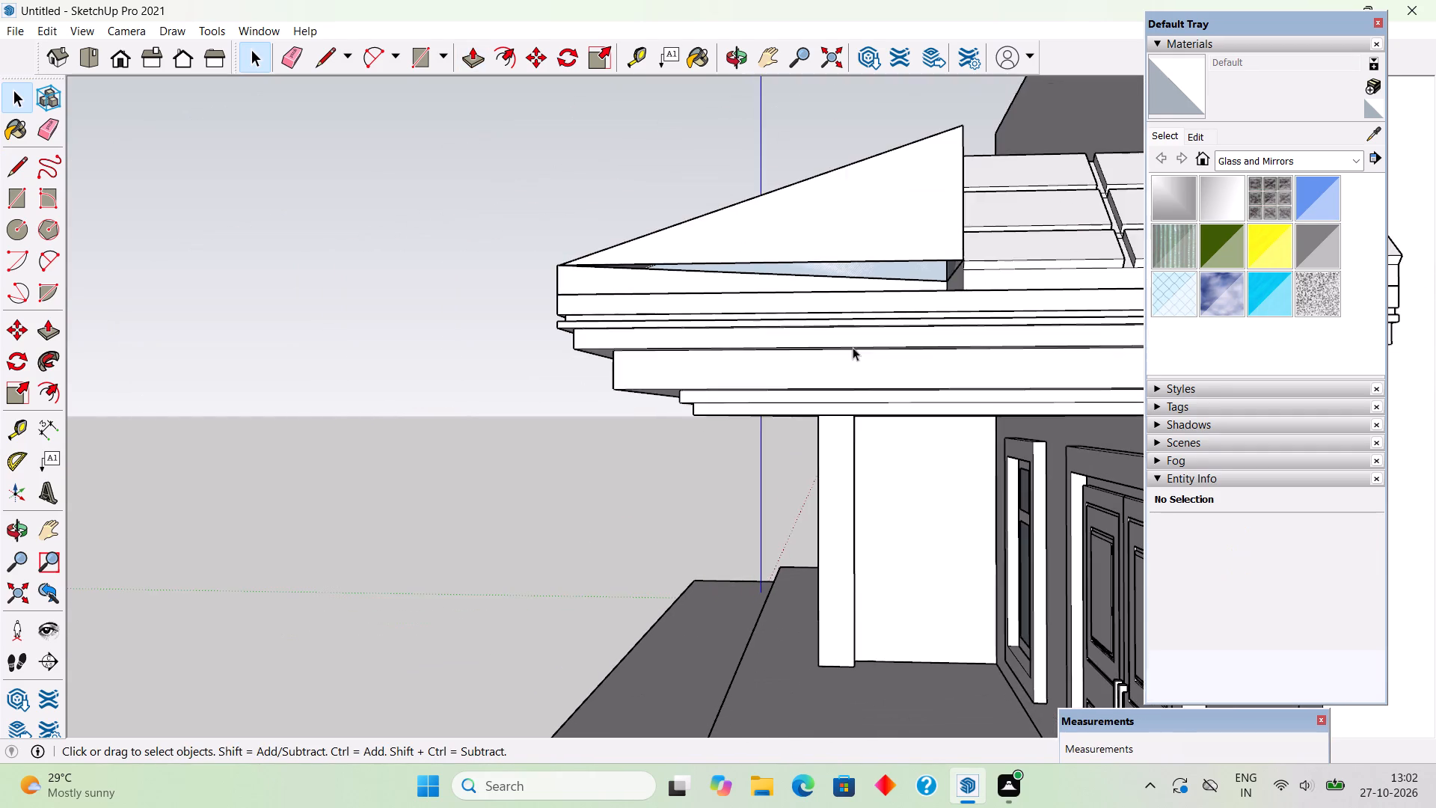
{"action": "middle_click_drag", "start_coordinate": [841, 225], "coordinate": [906, 463]}
{"action": "left_click", "coordinate": [921, 349]}
{"action": "key", "text": "Delete"}
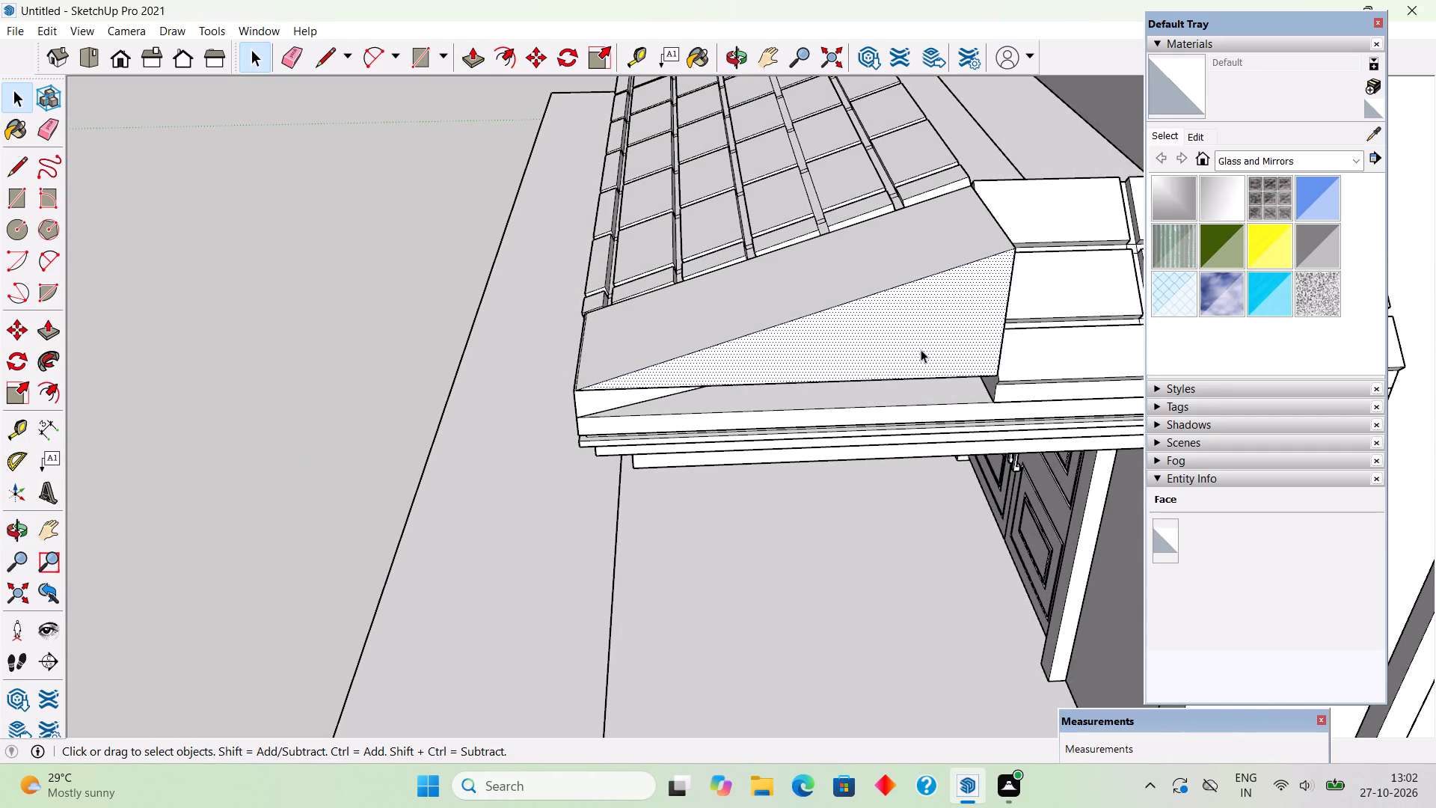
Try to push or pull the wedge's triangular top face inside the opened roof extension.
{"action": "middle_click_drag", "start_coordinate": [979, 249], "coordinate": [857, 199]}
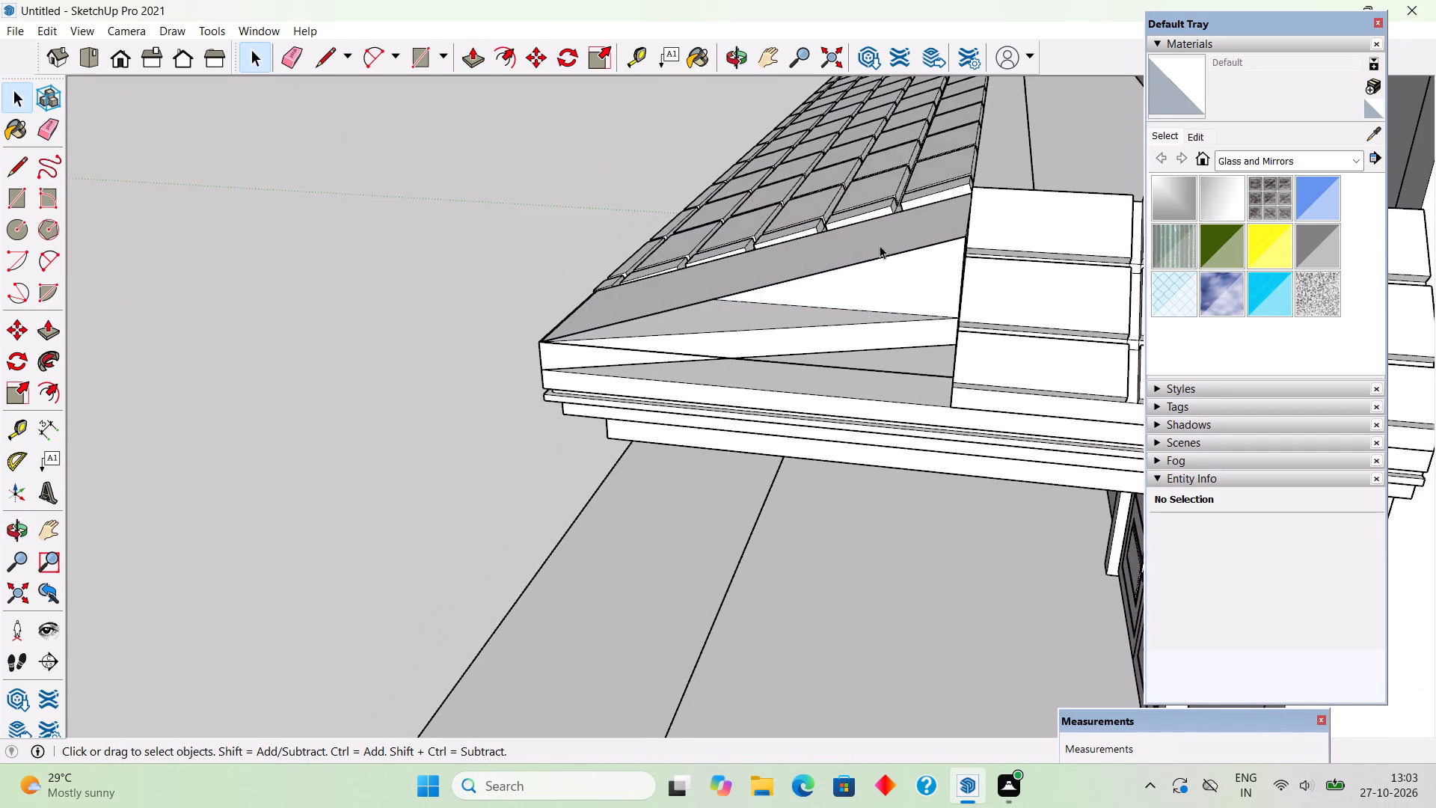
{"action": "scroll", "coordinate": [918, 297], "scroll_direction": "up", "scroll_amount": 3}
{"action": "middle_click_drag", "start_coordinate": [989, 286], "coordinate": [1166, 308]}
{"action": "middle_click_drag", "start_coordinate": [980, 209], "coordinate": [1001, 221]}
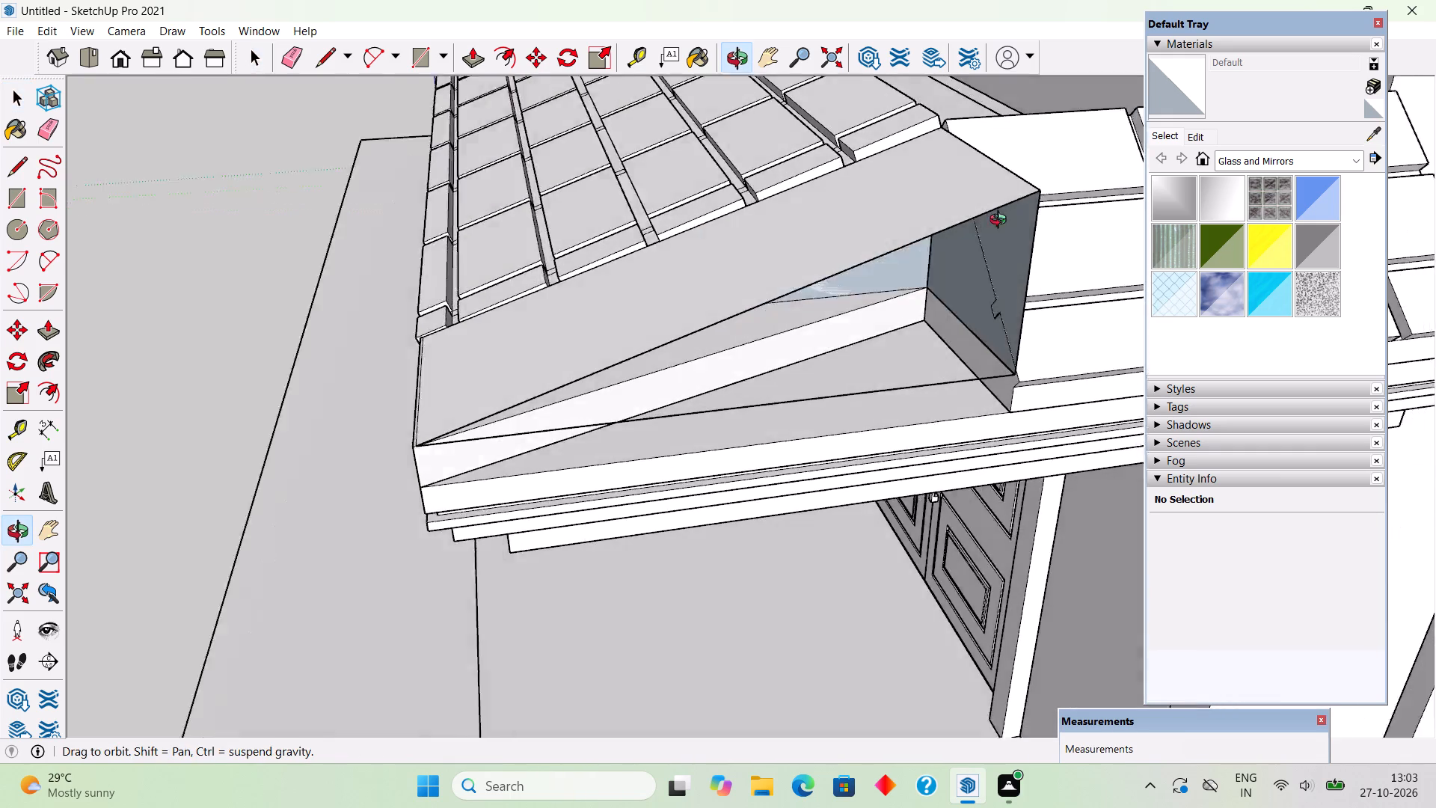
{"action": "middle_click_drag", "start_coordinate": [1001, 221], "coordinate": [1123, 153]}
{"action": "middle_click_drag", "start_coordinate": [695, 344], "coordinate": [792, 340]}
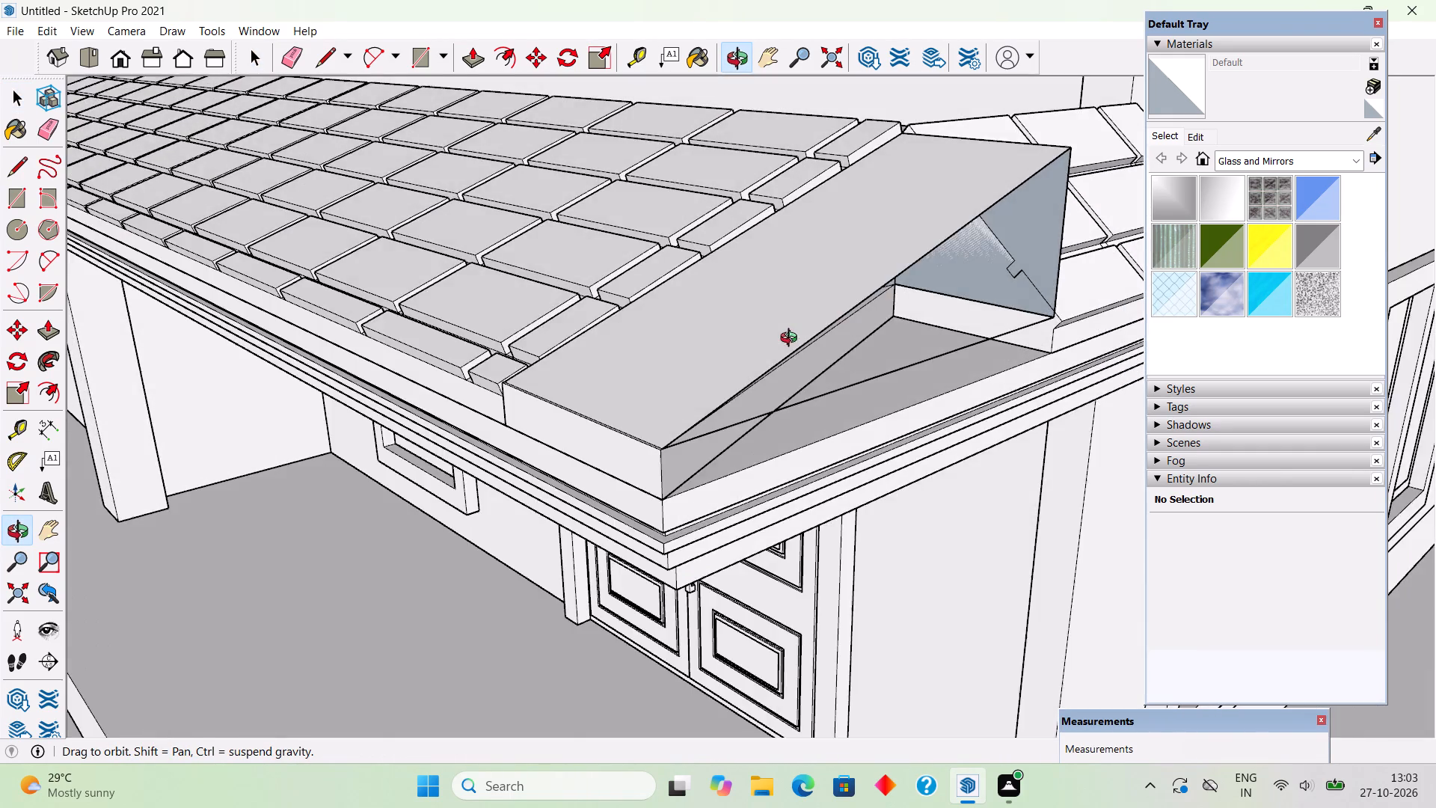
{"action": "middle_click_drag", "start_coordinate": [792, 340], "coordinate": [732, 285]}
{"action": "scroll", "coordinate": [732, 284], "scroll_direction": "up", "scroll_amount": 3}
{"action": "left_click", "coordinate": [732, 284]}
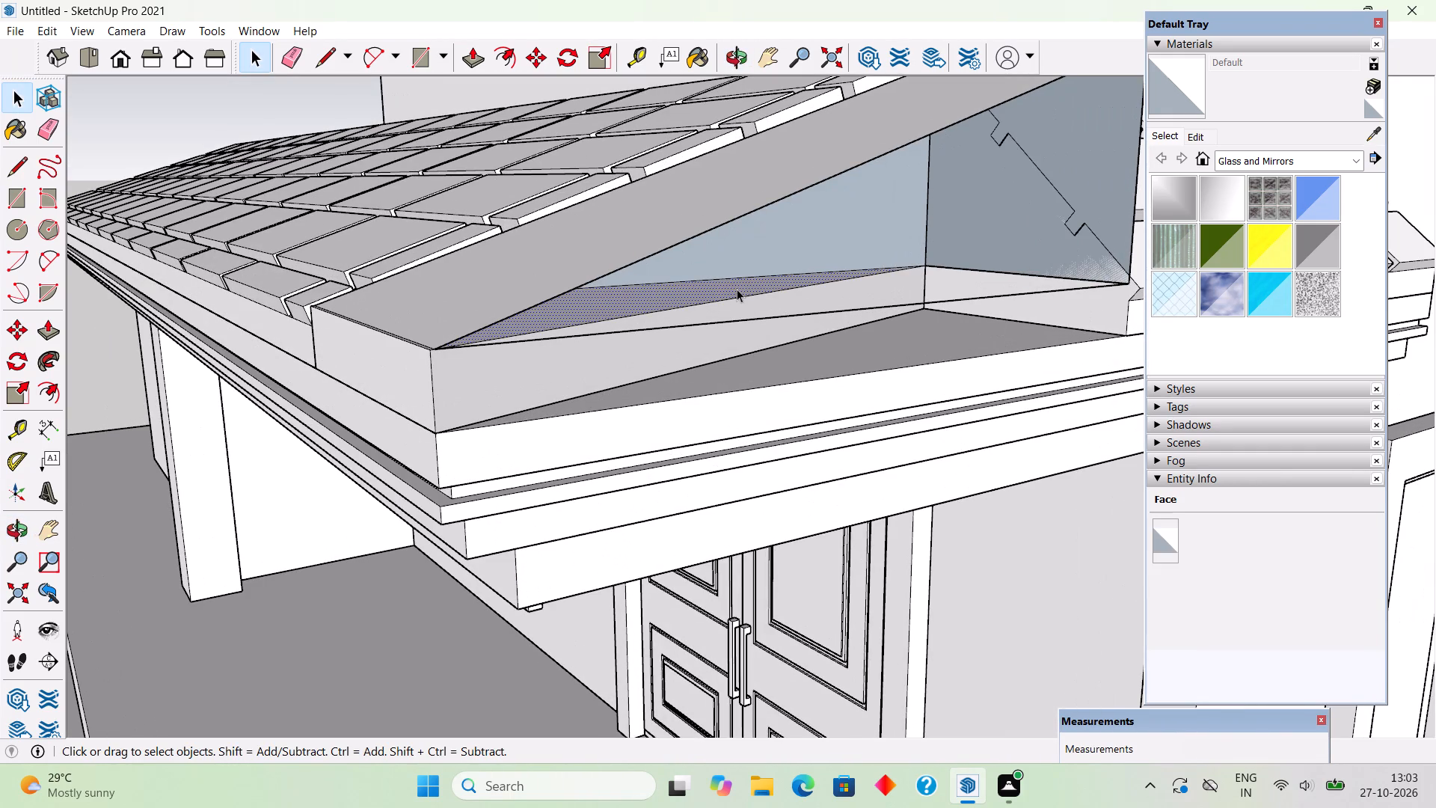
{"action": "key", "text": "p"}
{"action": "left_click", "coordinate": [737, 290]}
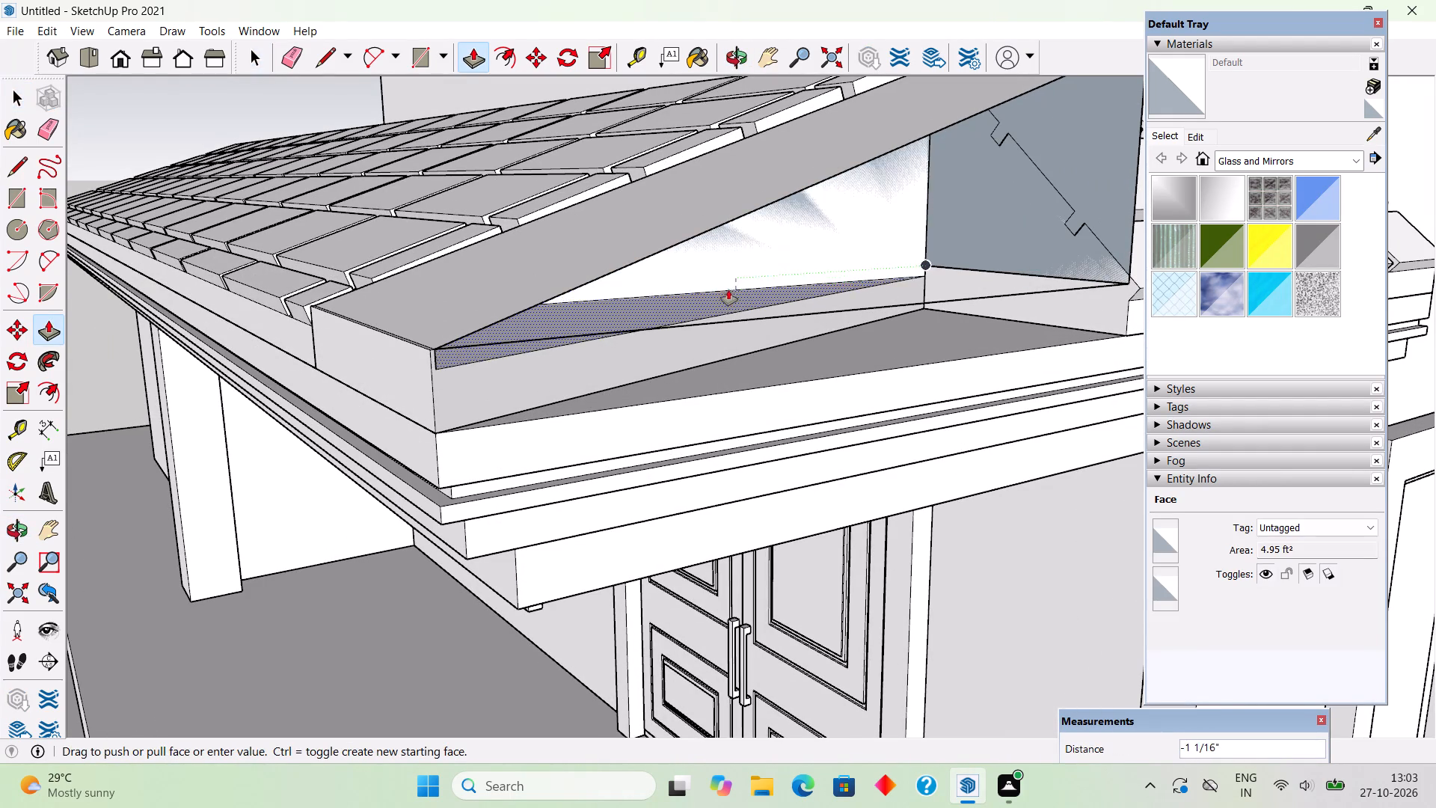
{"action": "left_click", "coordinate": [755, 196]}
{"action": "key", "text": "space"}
Draw a vertical line inside the opened roof extension, from the back panel's upper inner corner down to the wedge's inner corner.
{"action": "middle_click_drag", "start_coordinate": [615, 310], "coordinate": [583, 304]}
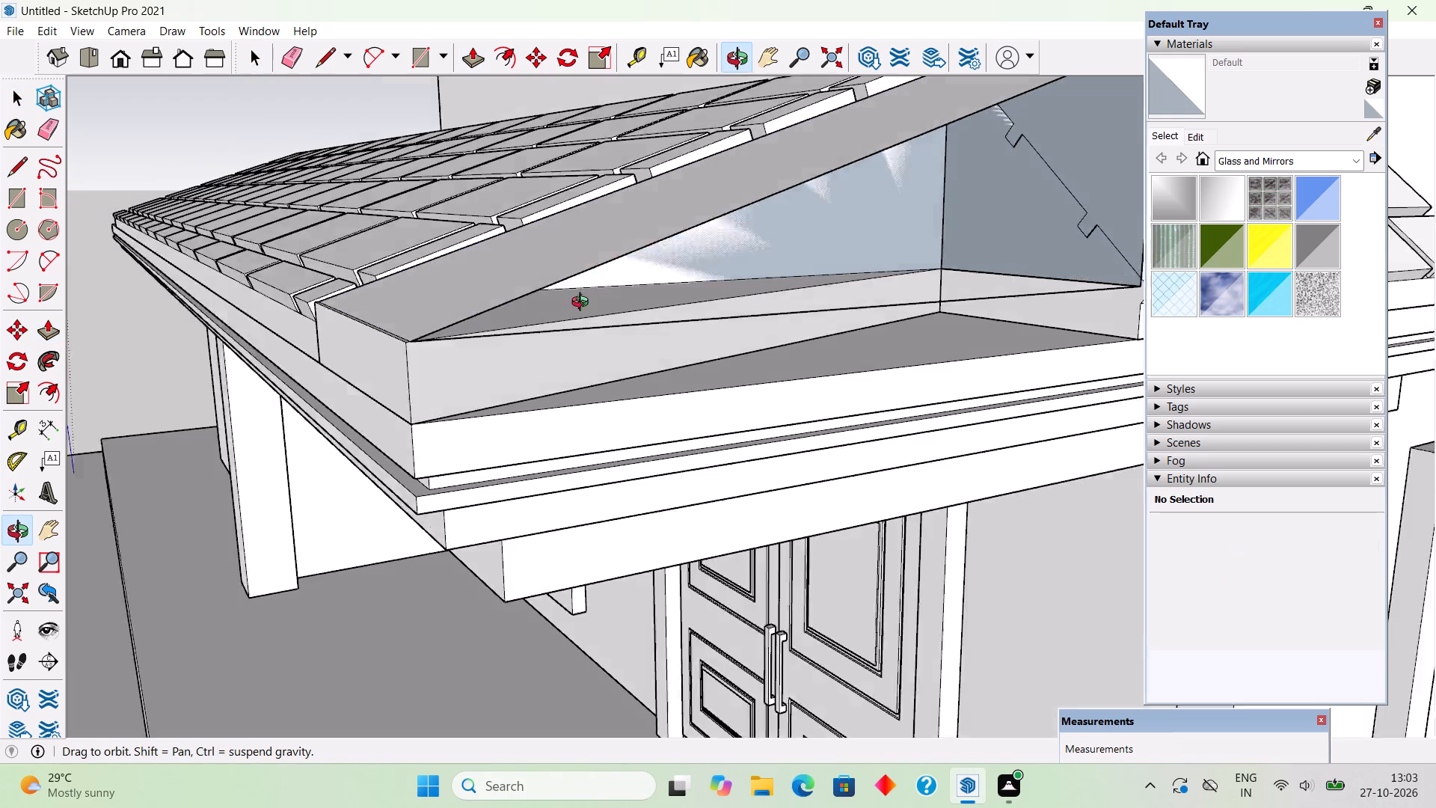
{"action": "middle_click_drag", "start_coordinate": [583, 304], "coordinate": [409, 347]}
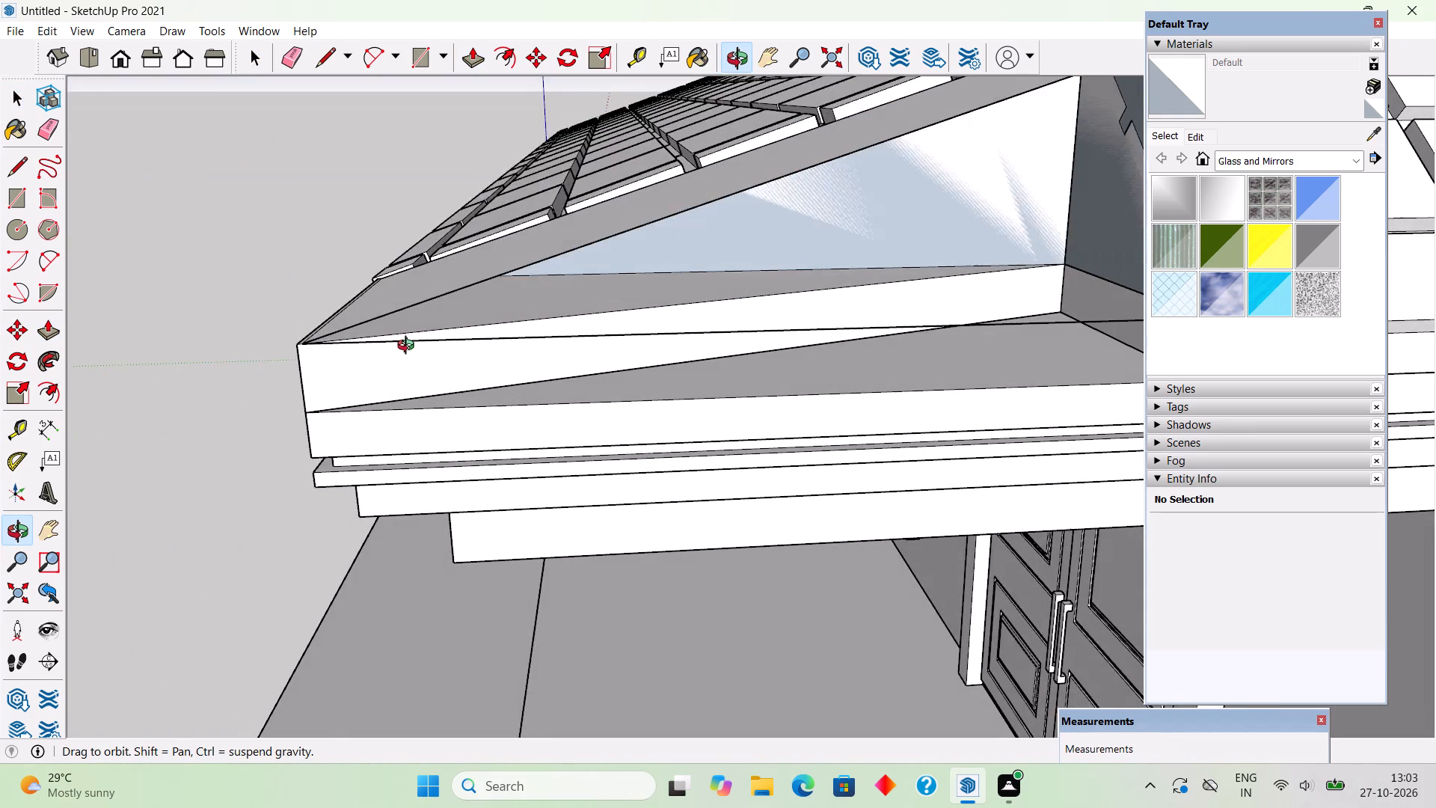
{"action": "middle_click_drag", "start_coordinate": [409, 347], "coordinate": [404, 335]}
{"action": "scroll", "coordinate": [399, 314], "scroll_direction": "down", "scroll_amount": 8}
{"action": "middle_click_drag", "start_coordinate": [717, 260], "coordinate": [717, 239]}
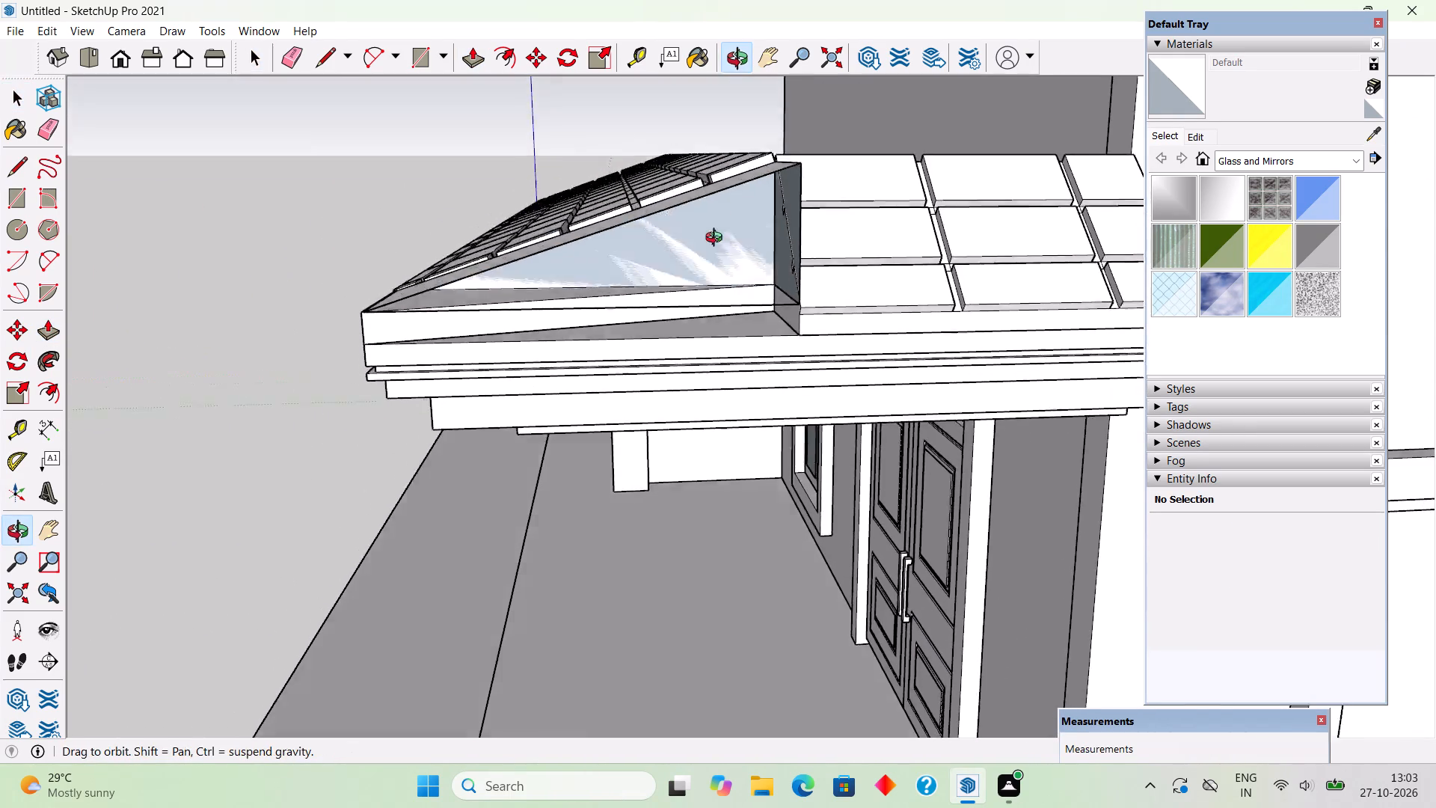
{"action": "middle_click_drag", "start_coordinate": [717, 239], "coordinate": [719, 206]}
{"action": "scroll", "coordinate": [773, 149], "scroll_direction": "up", "scroll_amount": 8}
{"action": "middle_click_drag", "start_coordinate": [770, 230], "coordinate": [779, 292]}
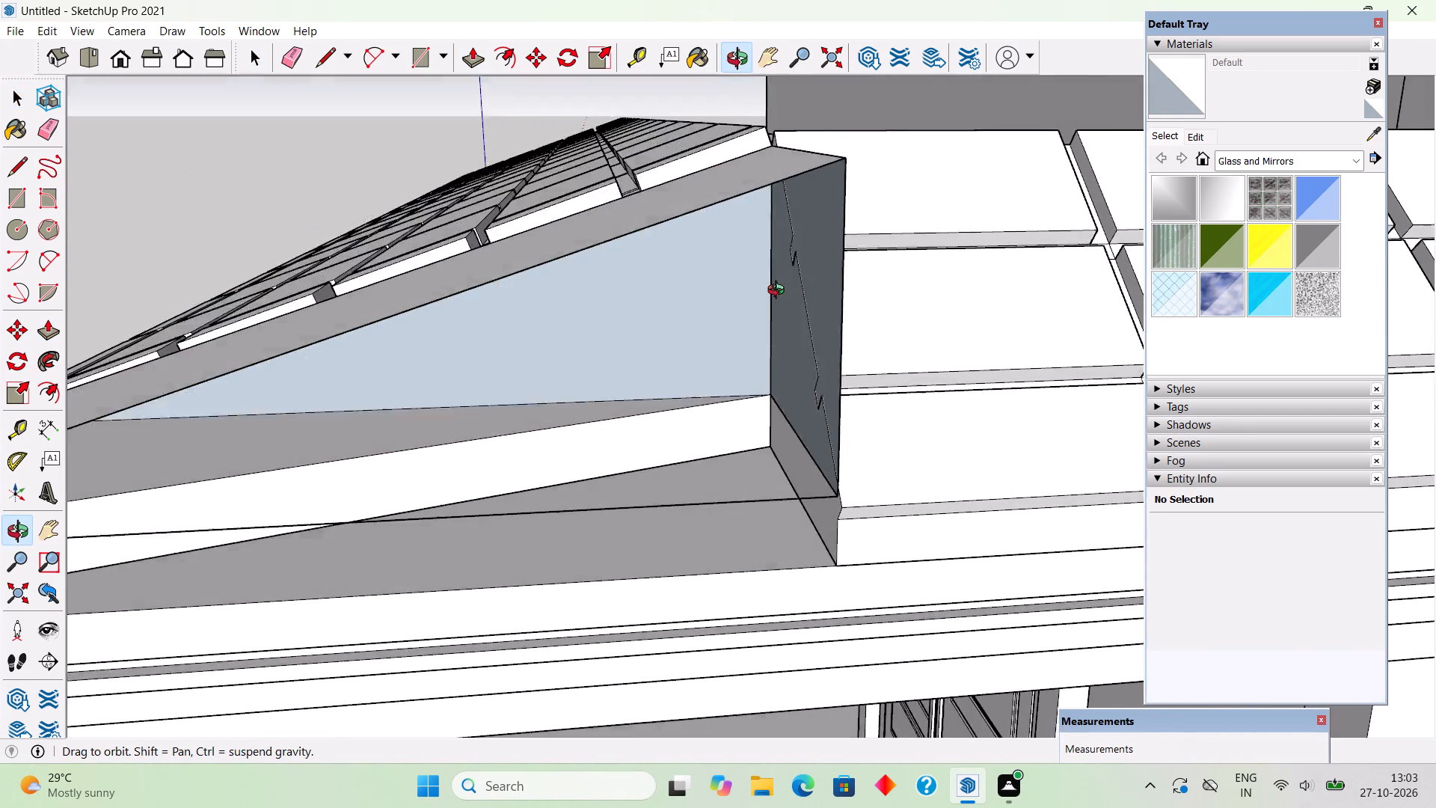
{"action": "middle_click_drag", "start_coordinate": [779, 292], "coordinate": [780, 361]}
{"action": "middle_click_drag", "start_coordinate": [759, 376], "coordinate": [766, 230]}
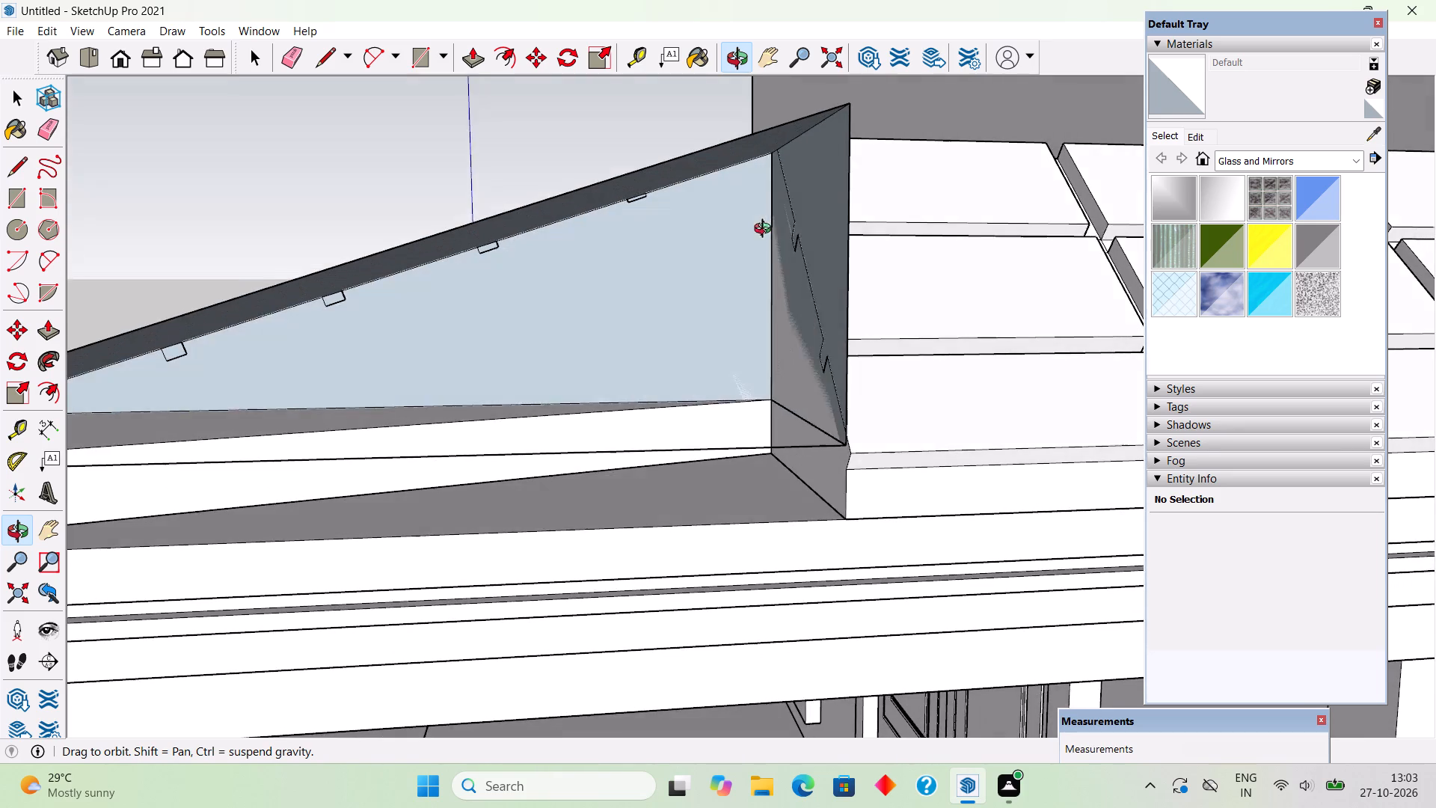
{"action": "middle_click_drag", "start_coordinate": [766, 230], "coordinate": [767, 228]}
{"action": "key", "text": "l"}
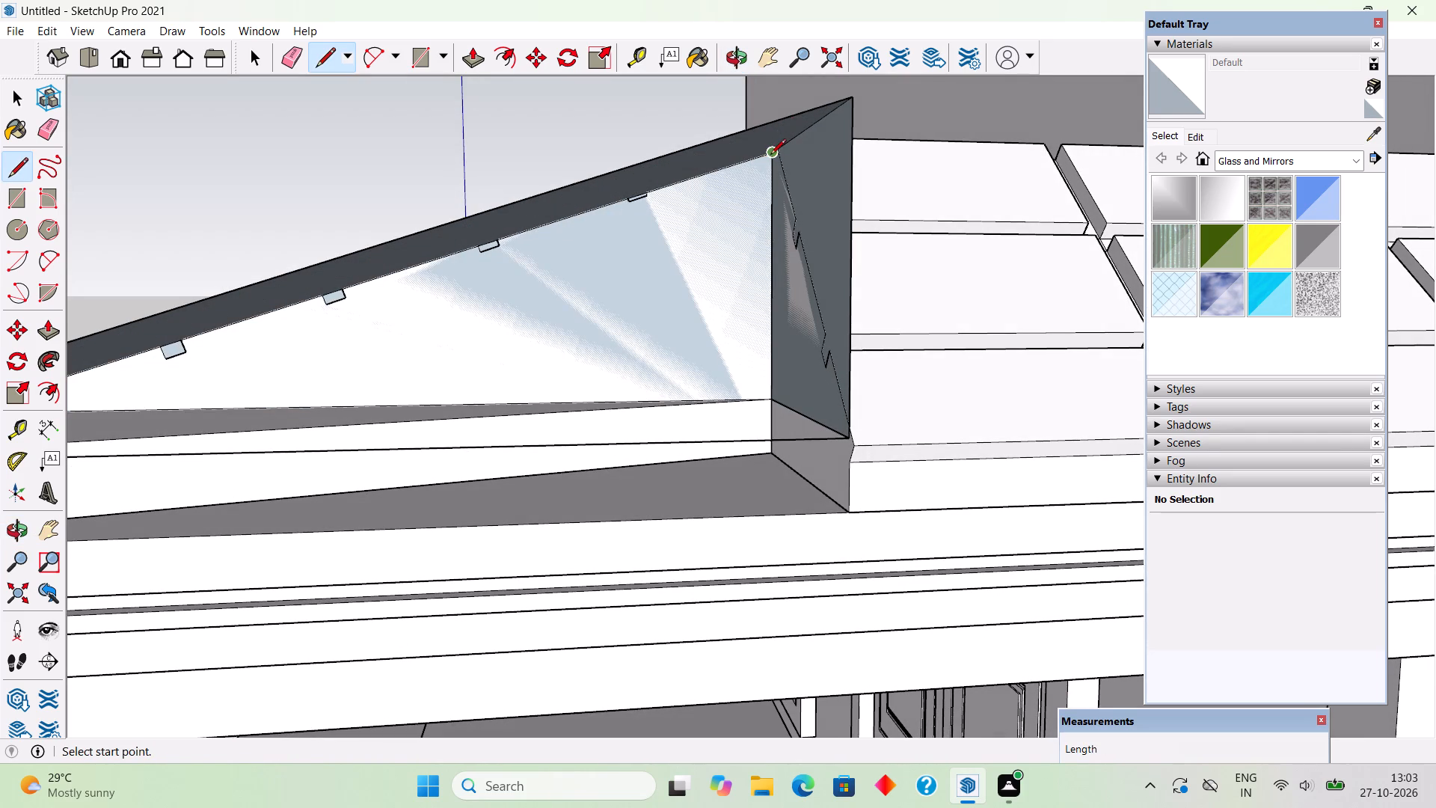
{"action": "left_click", "coordinate": [771, 155]}
{"action": "left_click", "coordinate": [773, 403]}
Delete the long lower edge running across the opening between the outer ledge corner and the side roof.
{"action": "scroll", "coordinate": [772, 403], "scroll_direction": "down", "scroll_amount": 6}
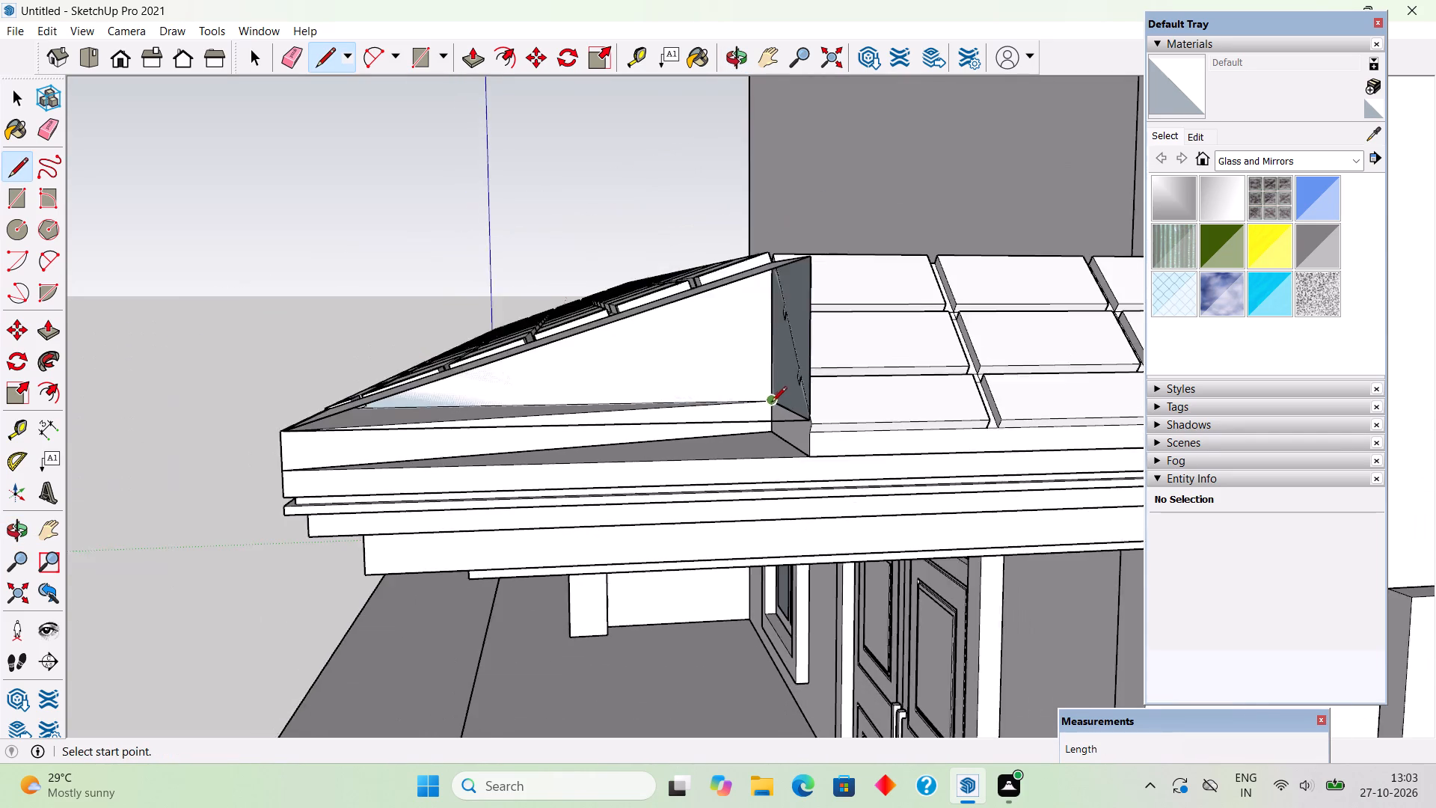
{"action": "scroll", "coordinate": [771, 403], "scroll_direction": "down", "scroll_amount": 3}
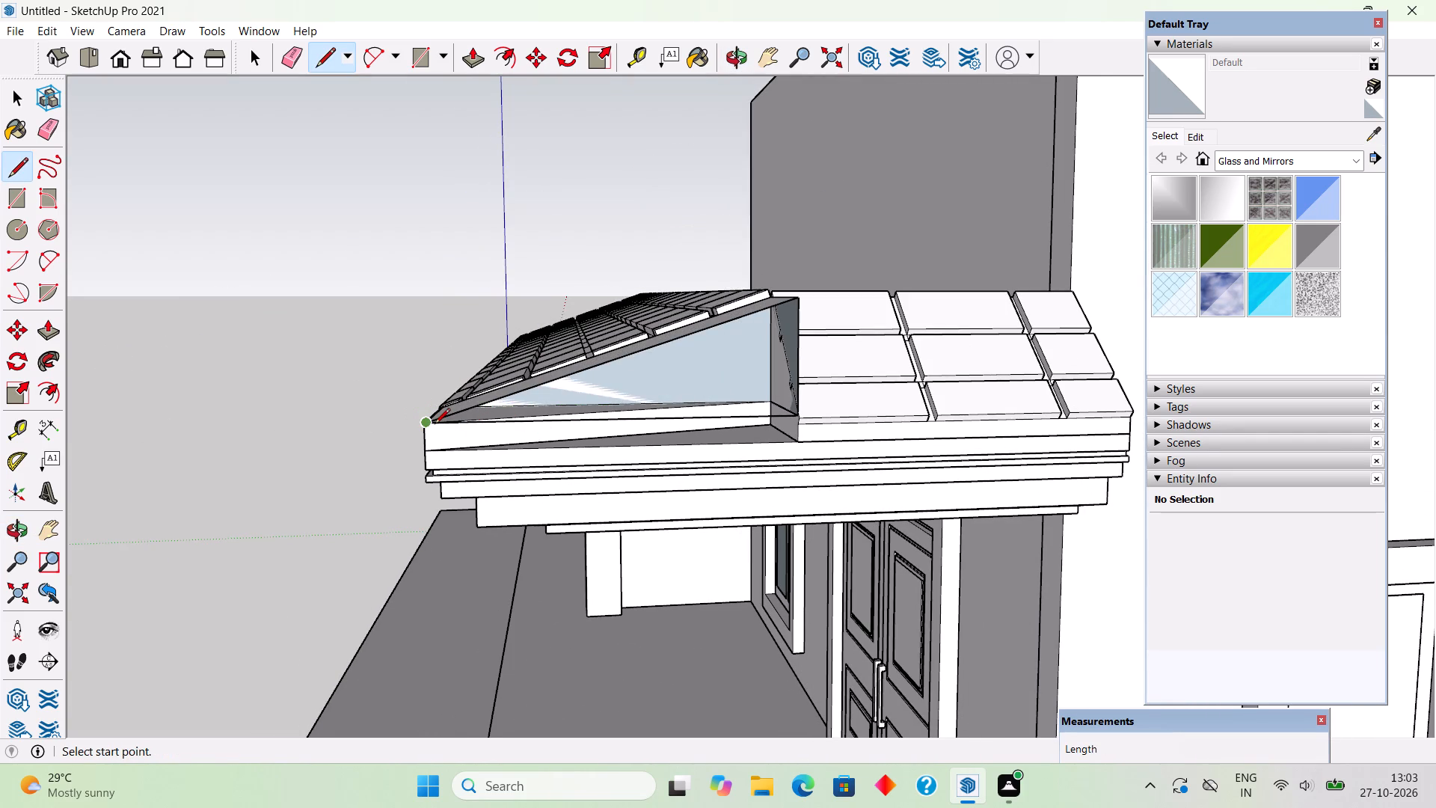
{"action": "left_click", "coordinate": [435, 425]}
{"action": "key", "text": "space"}
{"action": "left_click", "coordinate": [580, 419]}
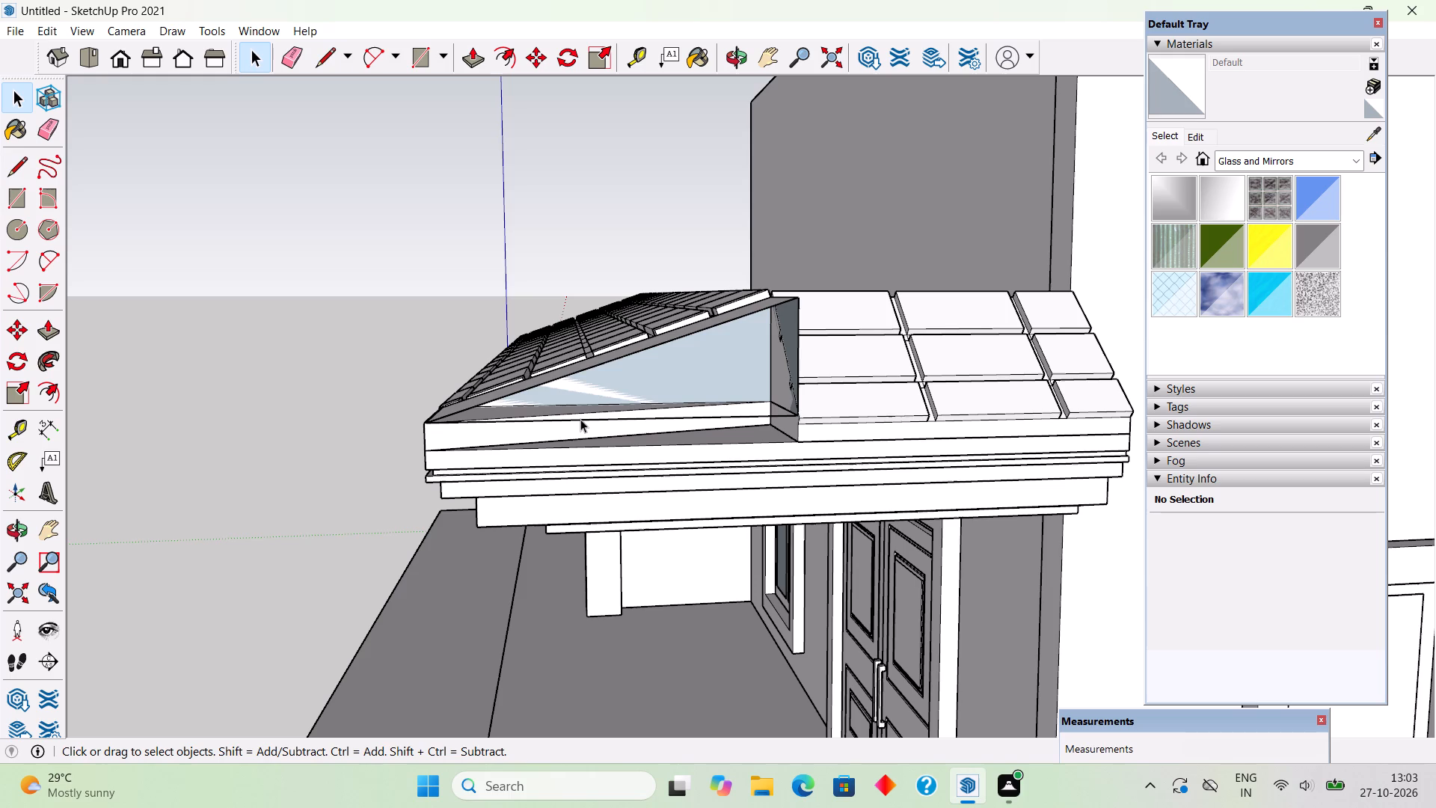
{"action": "key", "text": "Delete"}
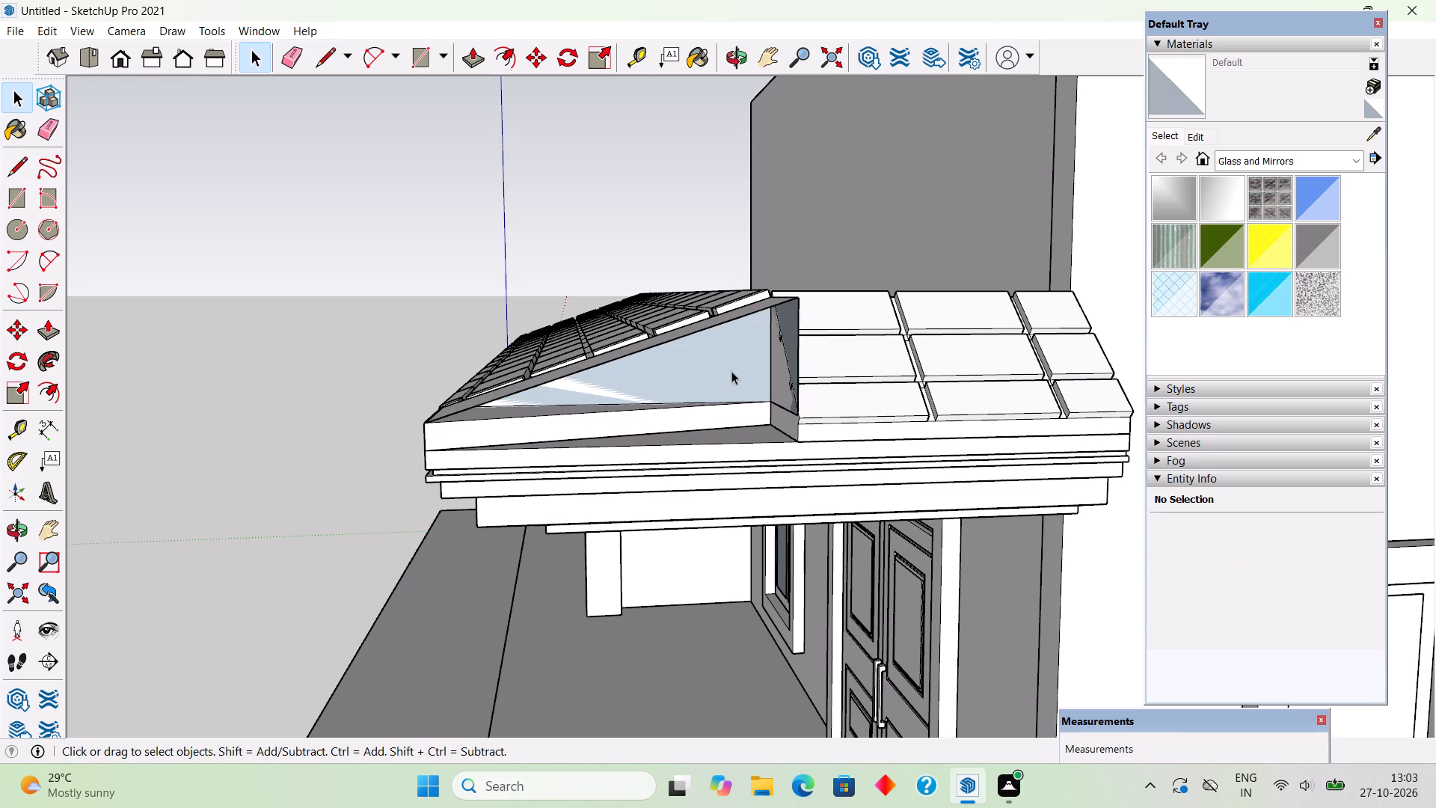
Delete the extension's triangular end face against the side roof, along with its vertical outer edge and sloping bottom edge.
{"action": "left_click", "coordinate": [791, 374]}
{"action": "middle_click_drag", "start_coordinate": [814, 381], "coordinate": [955, 445]}
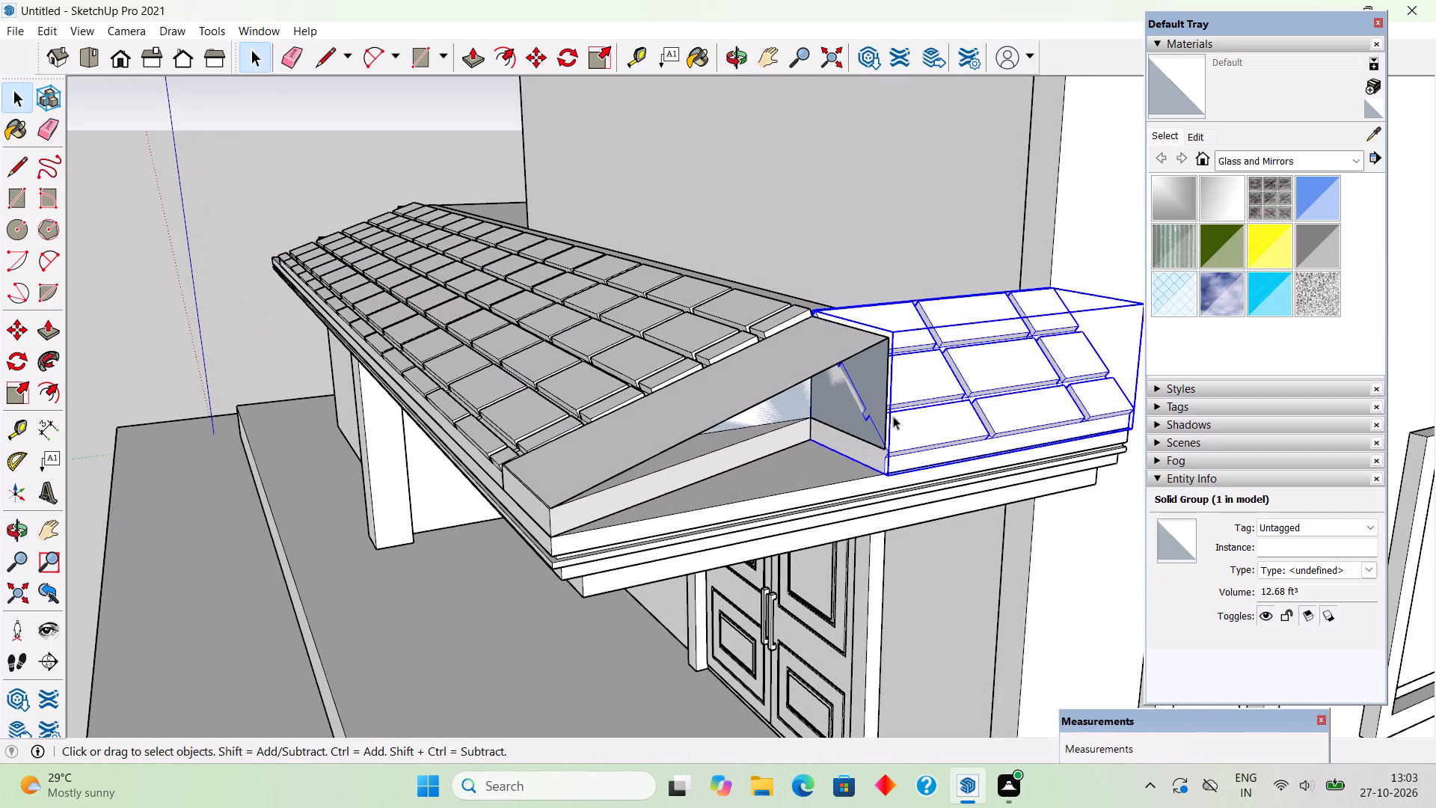
{"action": "left_click", "coordinate": [875, 361]}
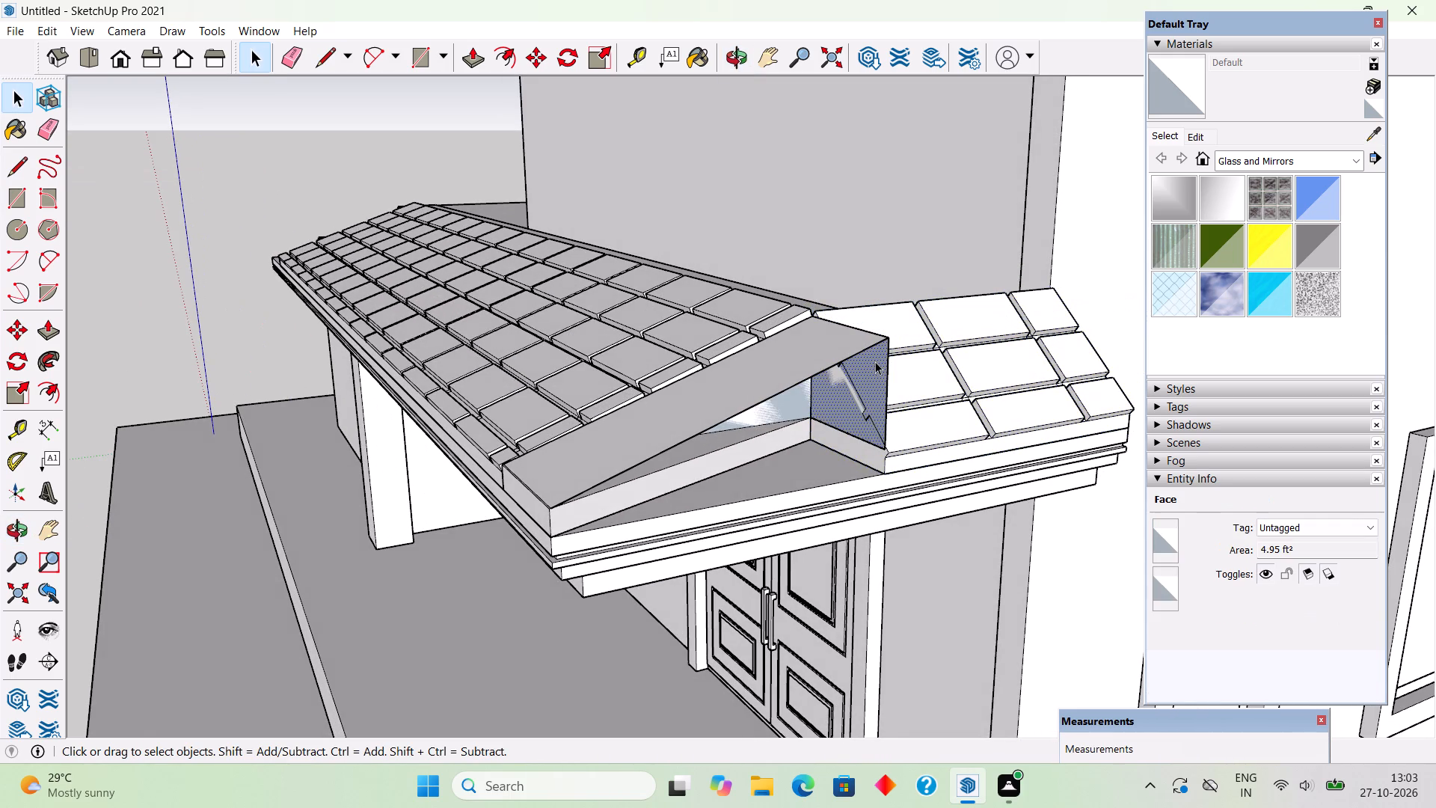
{"action": "key", "text": "Delete"}
{"action": "middle_click_drag", "start_coordinate": [853, 339], "coordinate": [809, 307]}
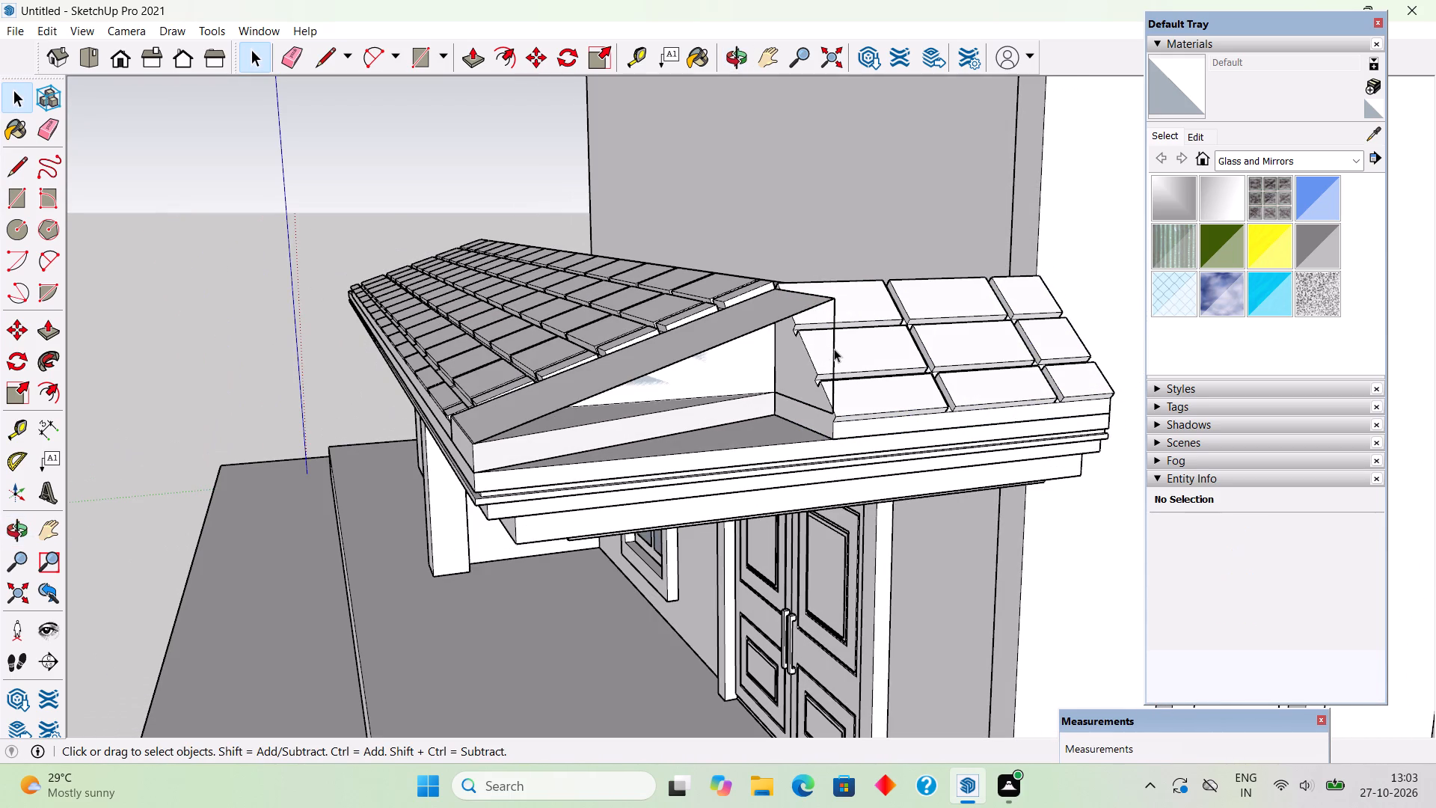
{"action": "left_click", "coordinate": [835, 349]}
{"action": "key", "text": "Delete"}
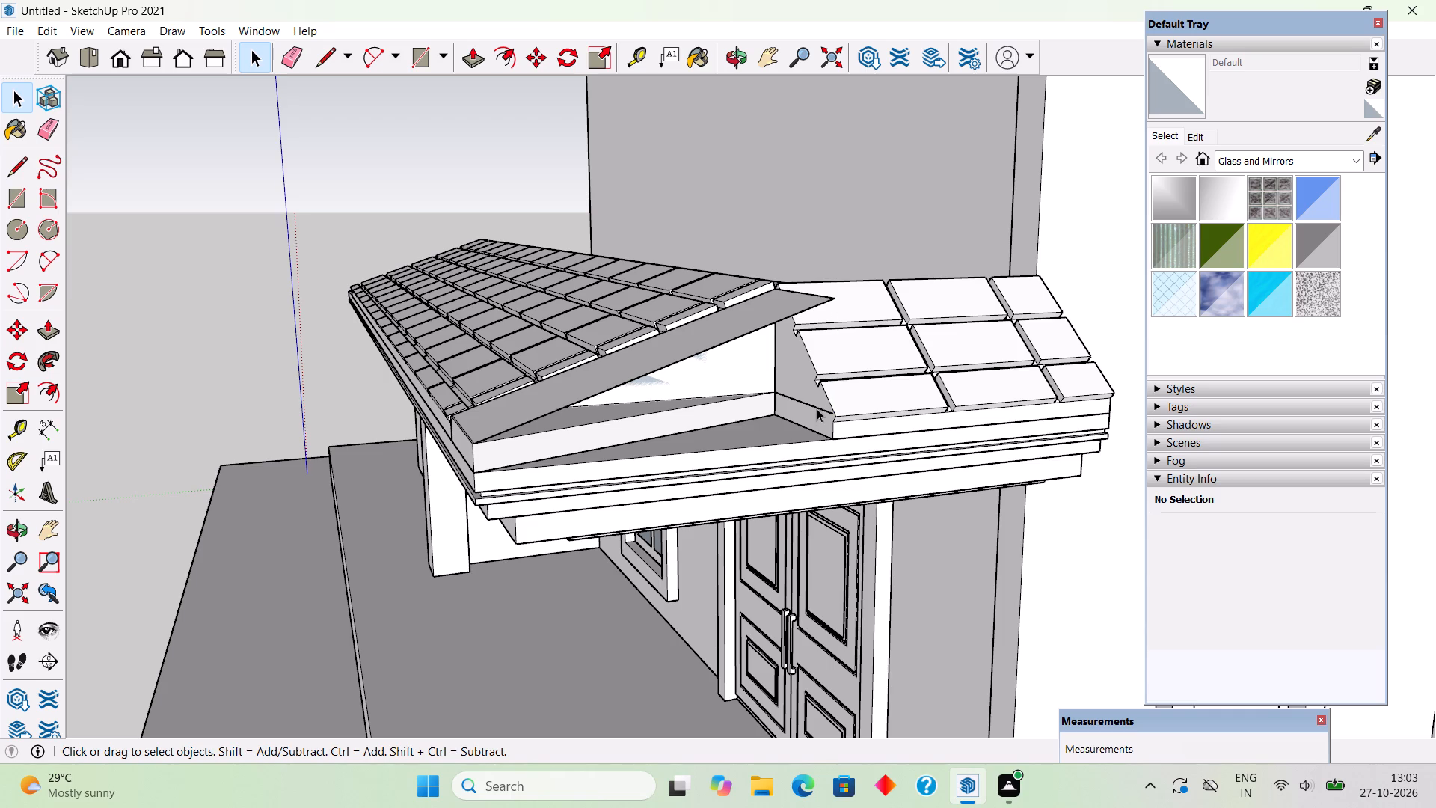
{"action": "left_click", "coordinate": [817, 408]}
{"action": "key", "text": "Delete"}
Examine the opened roof extension and the geometry connected to its sloped top face.
{"action": "middle_click_drag", "start_coordinate": [795, 360], "coordinate": [637, 430]}
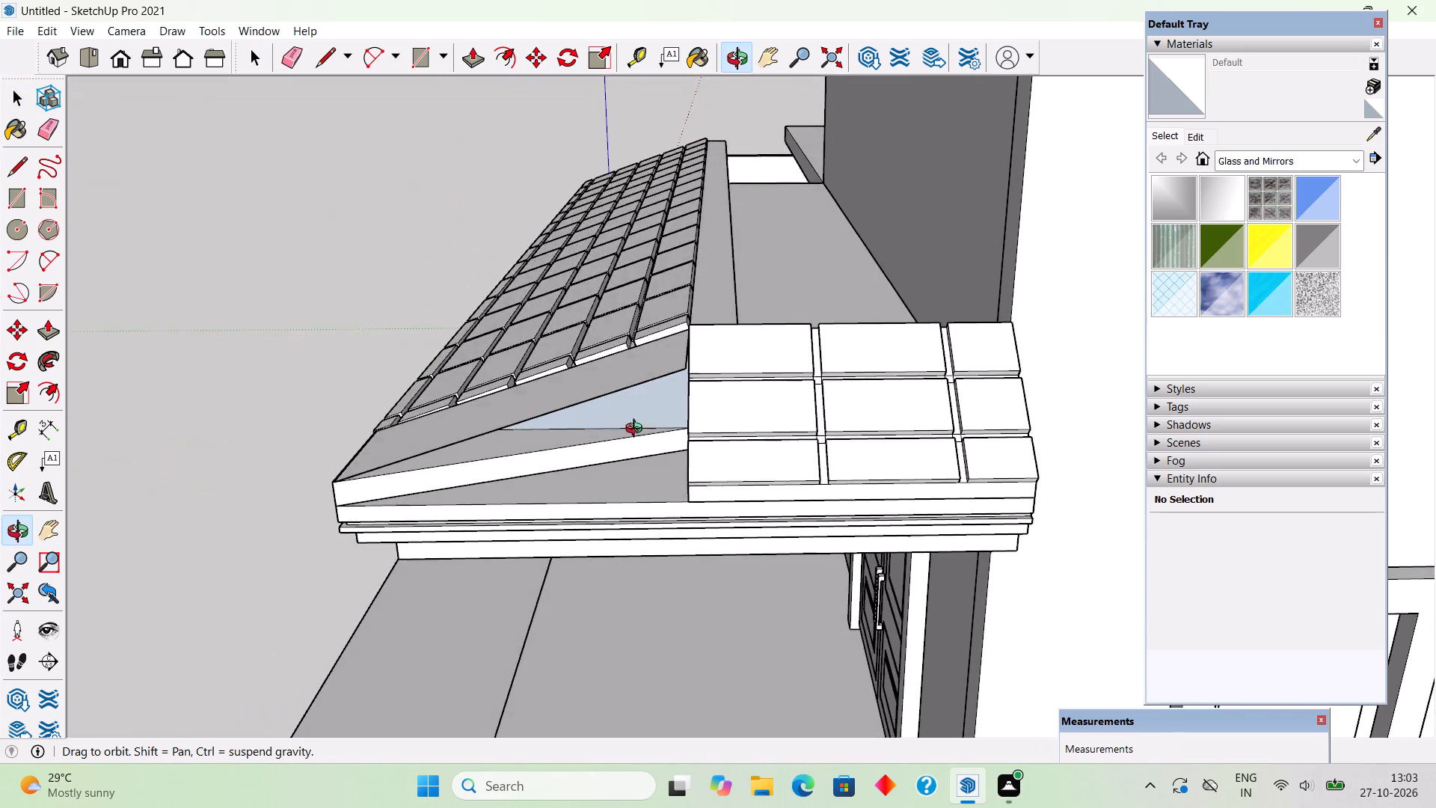
{"action": "middle_click_drag", "start_coordinate": [637, 430], "coordinate": [710, 384]}
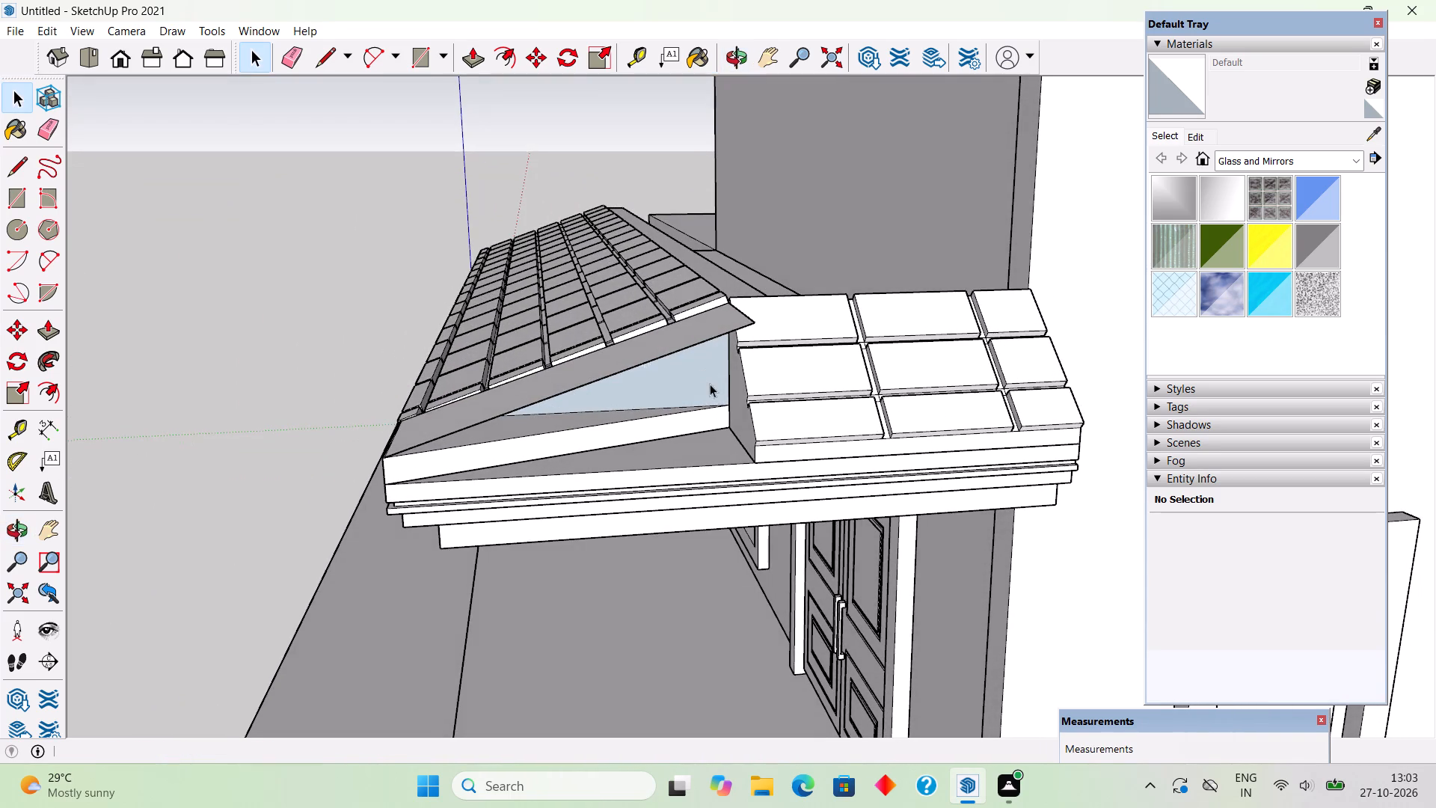
{"action": "scroll", "coordinate": [718, 401], "scroll_direction": "up", "scroll_amount": 2}
{"action": "middle_click_drag", "start_coordinate": [672, 354], "coordinate": [756, 391]}
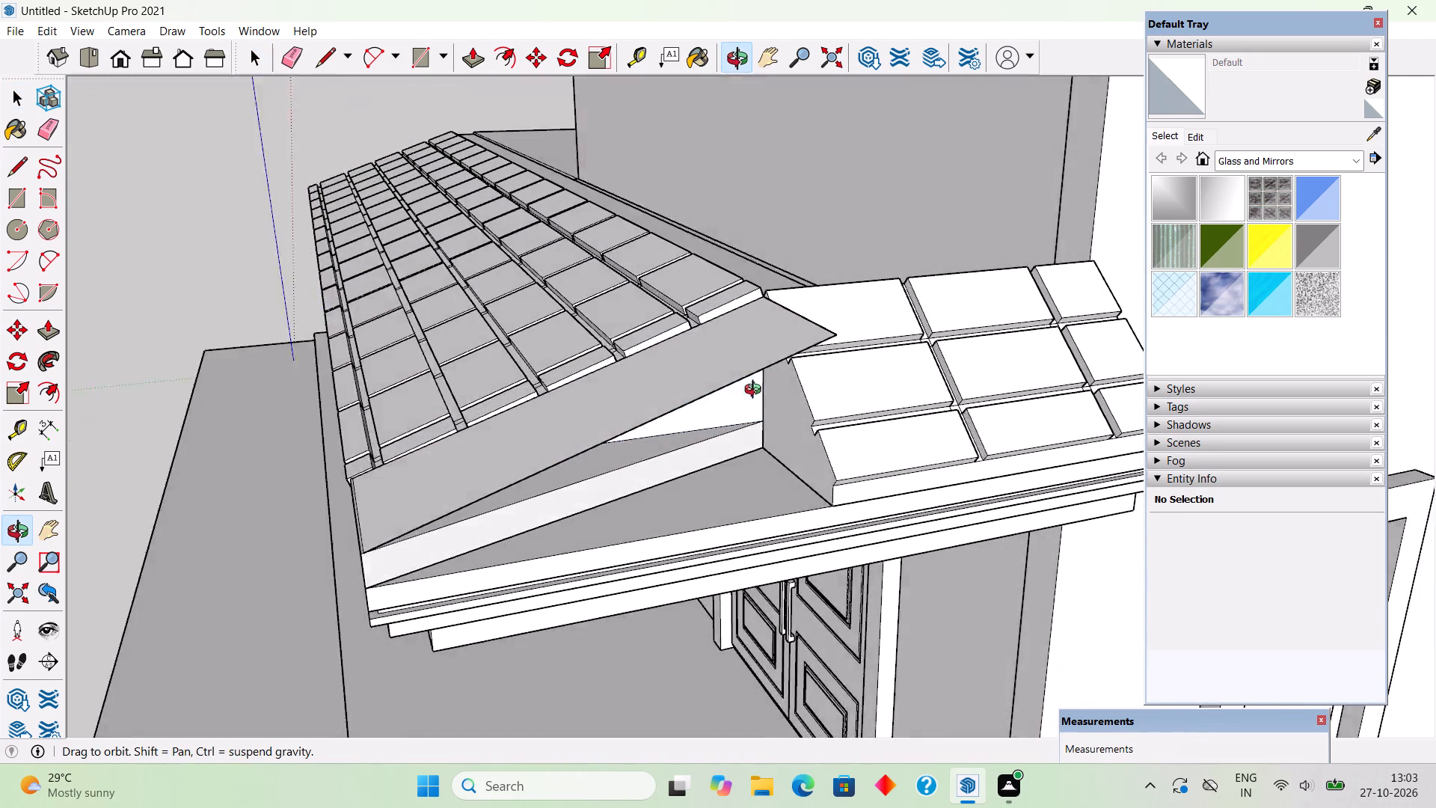
{"action": "middle_click_drag", "start_coordinate": [756, 391], "coordinate": [812, 400]}
{"action": "middle_click_drag", "start_coordinate": [743, 443], "coordinate": [735, 403]}
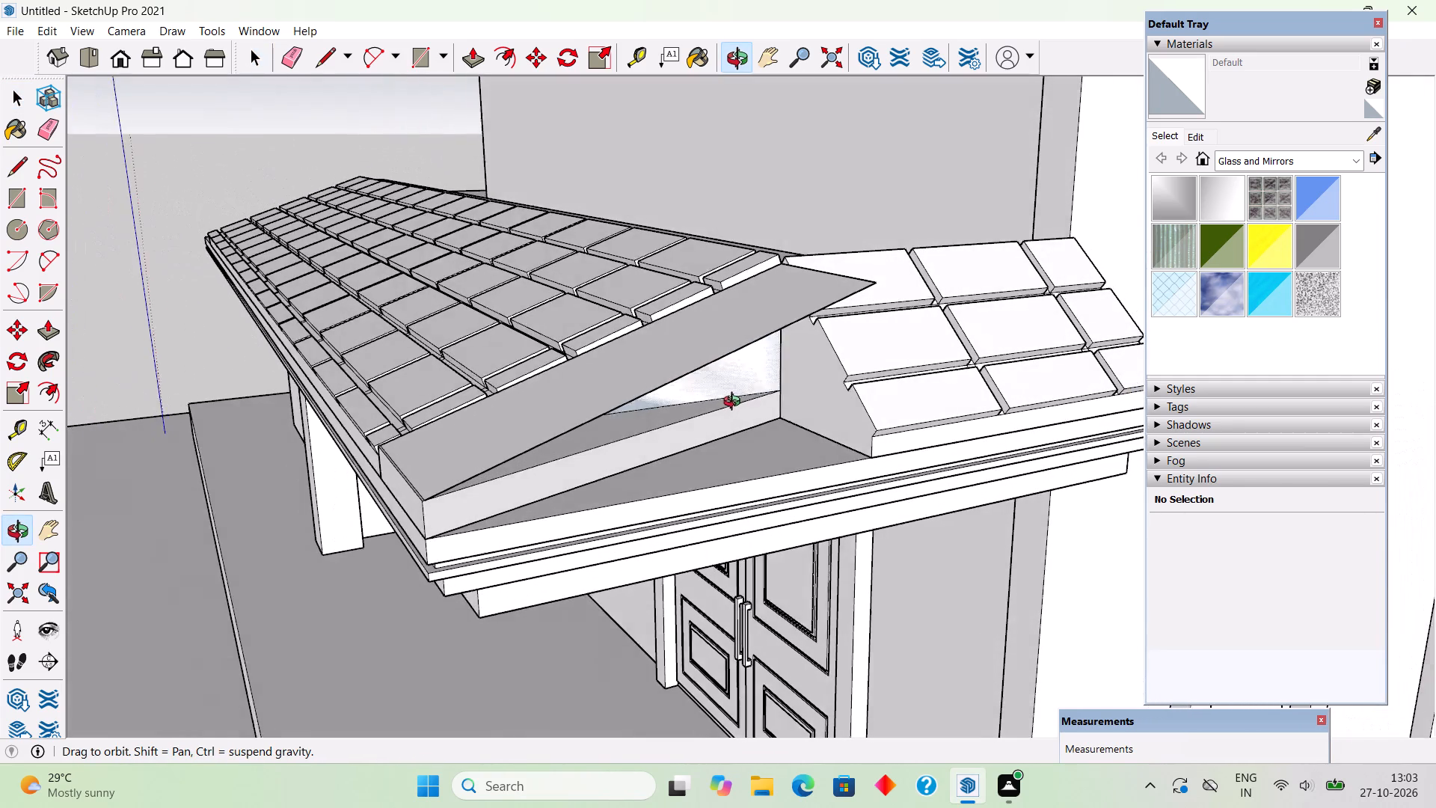
{"action": "middle_click_drag", "start_coordinate": [735, 403], "coordinate": [738, 403]}
{"action": "middle_click_drag", "start_coordinate": [782, 325], "coordinate": [787, 403]}
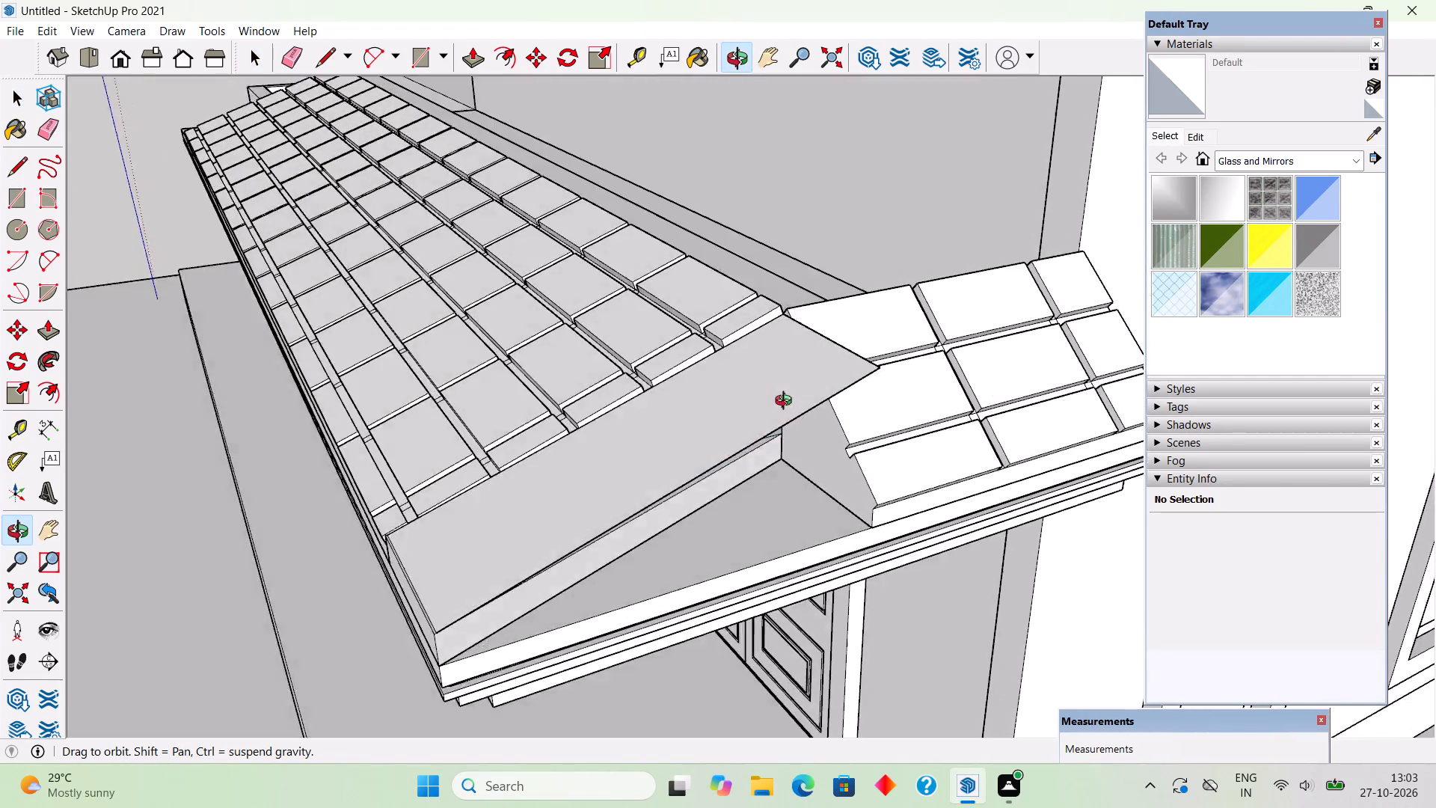
{"action": "middle_click_drag", "start_coordinate": [787, 403], "coordinate": [900, 382]}
{"action": "triple_click", "coordinate": [881, 393]}
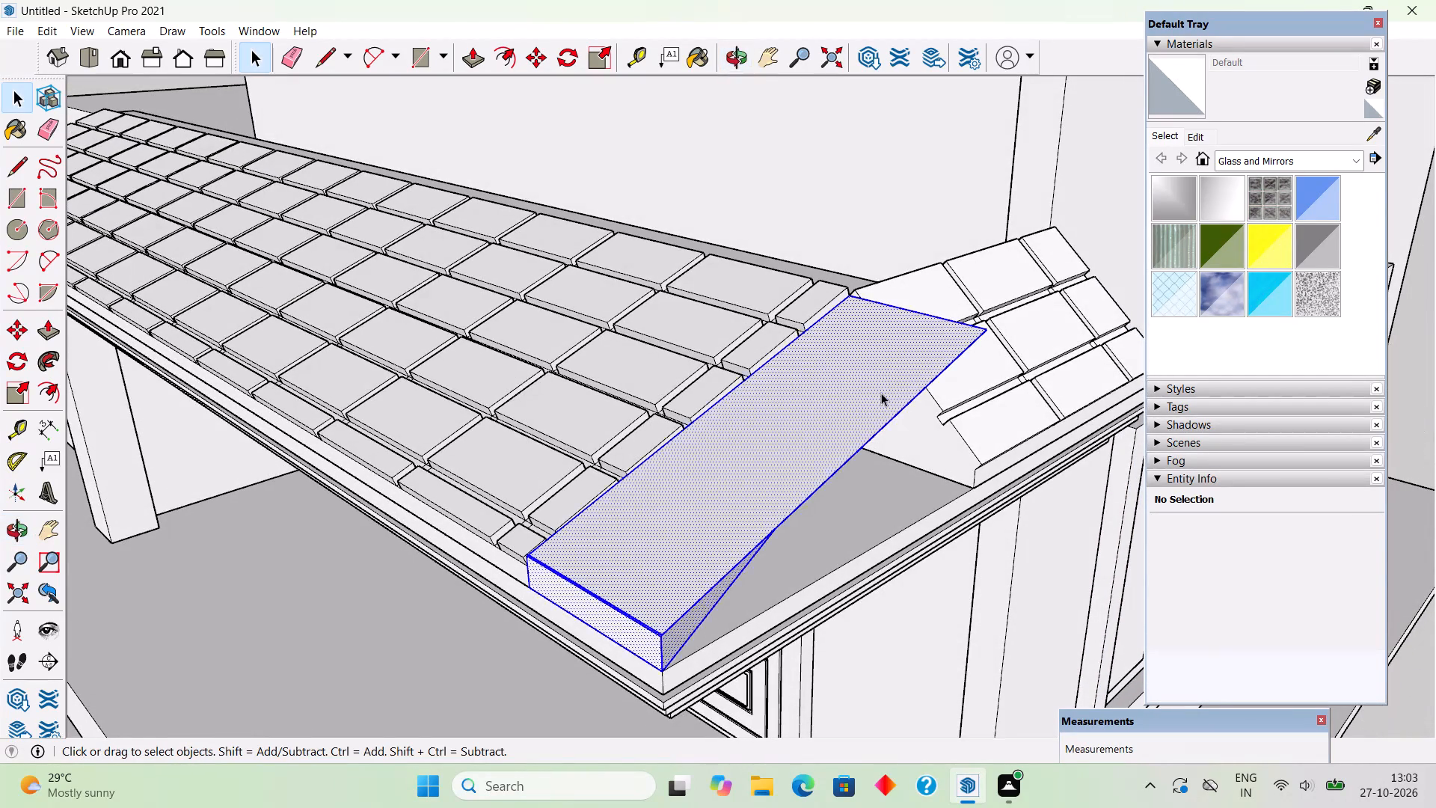
{"action": "middle_click_drag", "start_coordinate": [823, 403], "coordinate": [550, 371]}
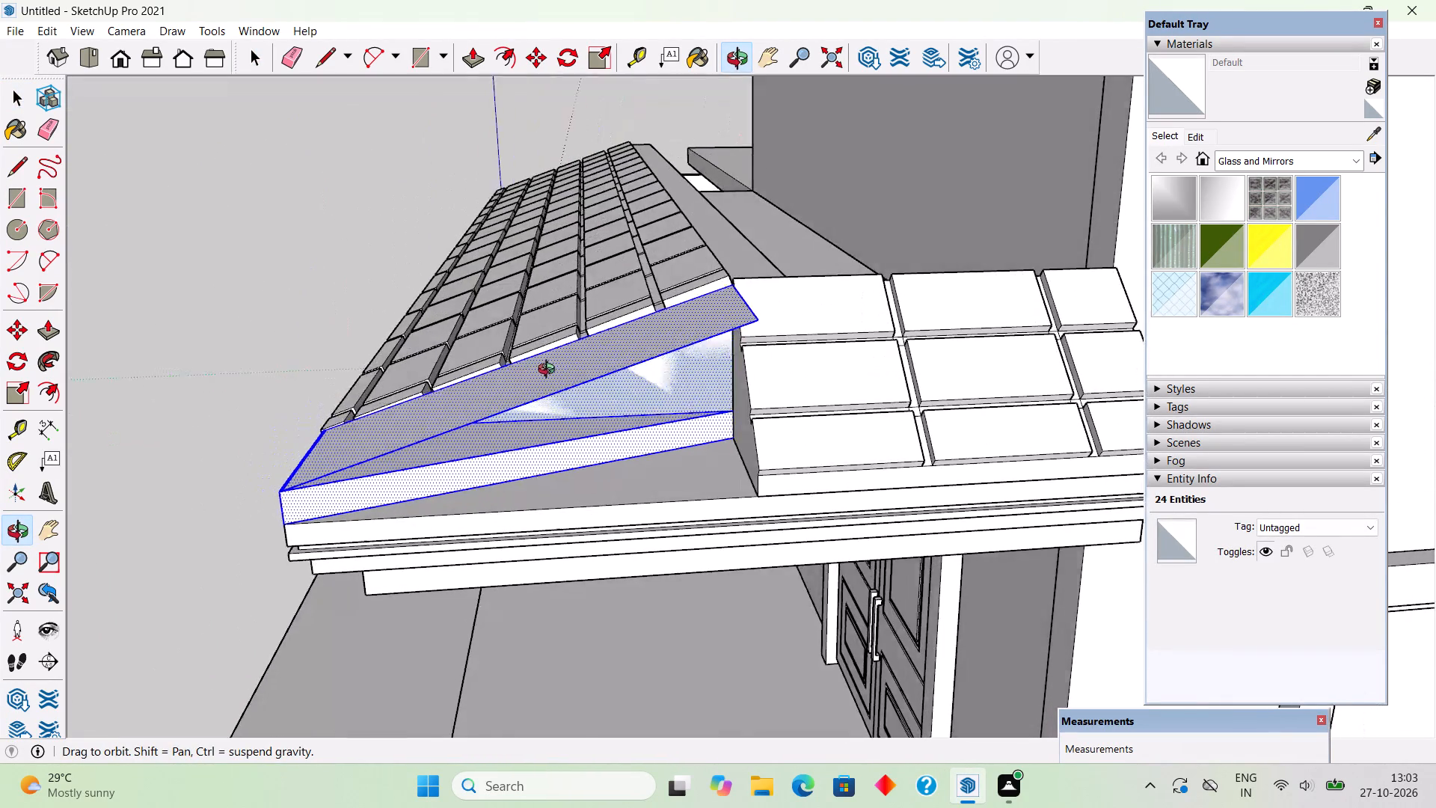
{"action": "middle_click_drag", "start_coordinate": [550, 371], "coordinate": [556, 374]}
{"action": "middle_click_drag", "start_coordinate": [556, 408], "coordinate": [402, 327]}
{"action": "left_click", "coordinate": [310, 223]}
Draw a line about 5' 4 5/8" long along the wedge's top edge, from the inner corner to the outer ledge corner.
{"action": "scroll", "coordinate": [420, 464], "scroll_direction": "up", "scroll_amount": 4}
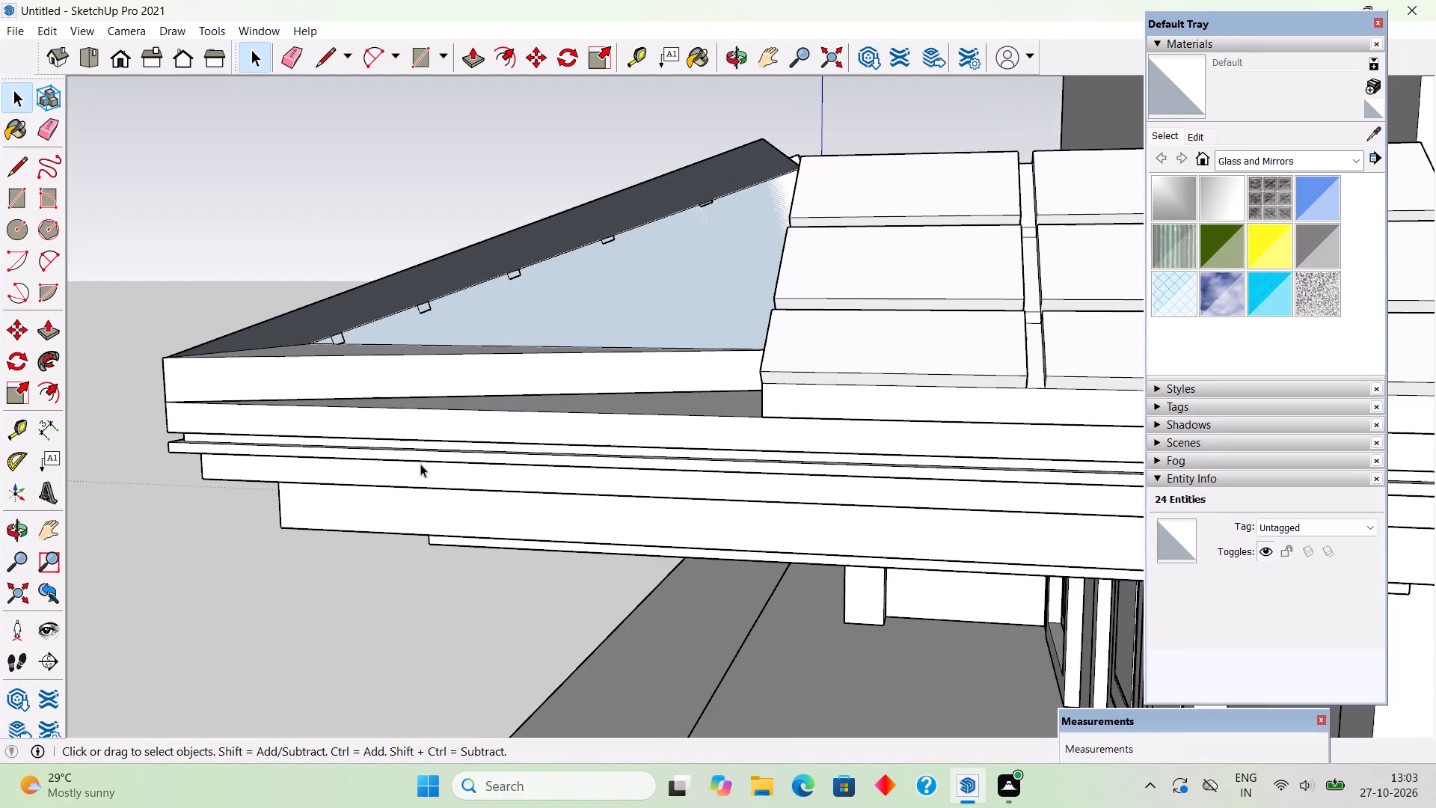
{"action": "middle_click_drag", "start_coordinate": [619, 385], "coordinate": [741, 379]}
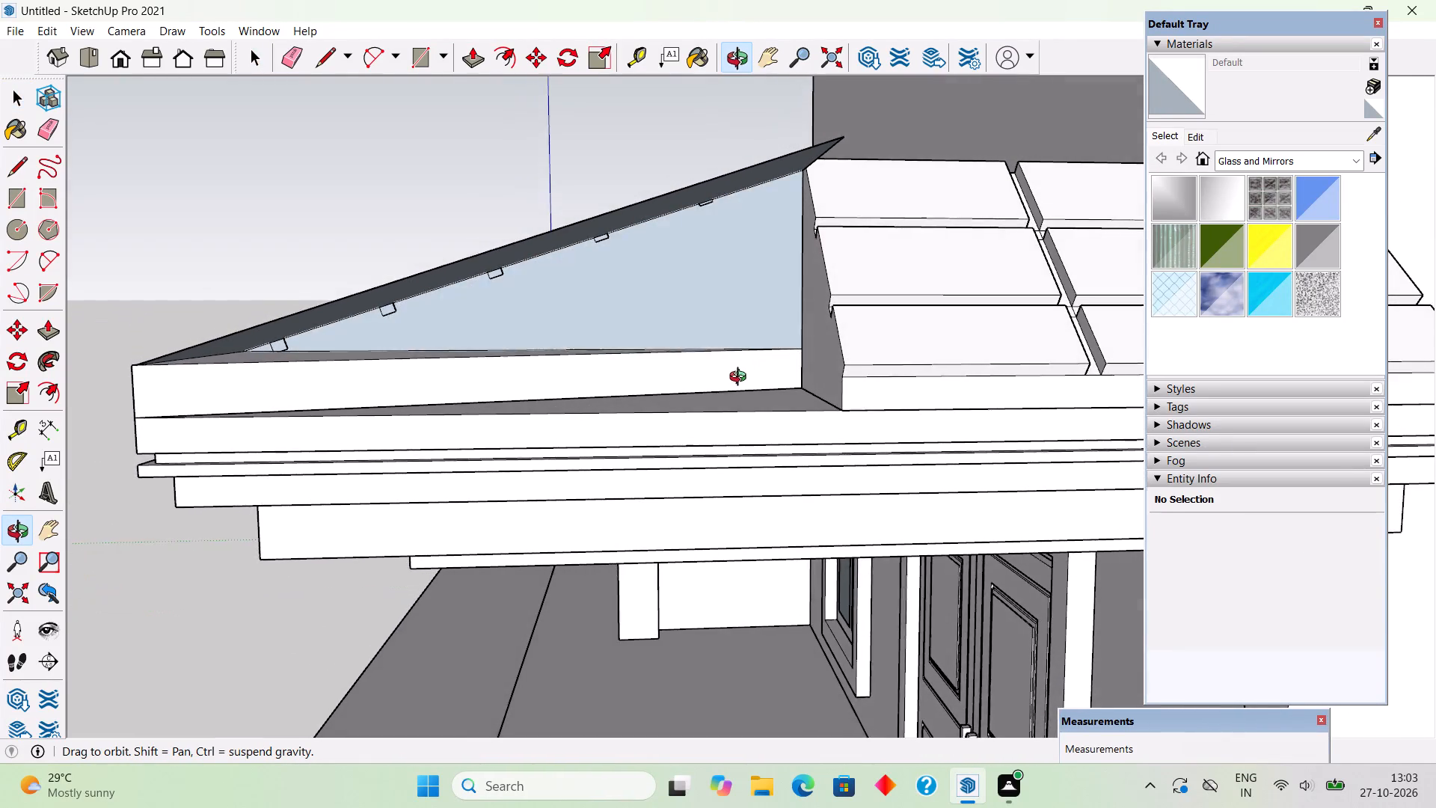
{"action": "middle_click_drag", "start_coordinate": [741, 379], "coordinate": [733, 385]}
{"action": "key", "text": "l"}
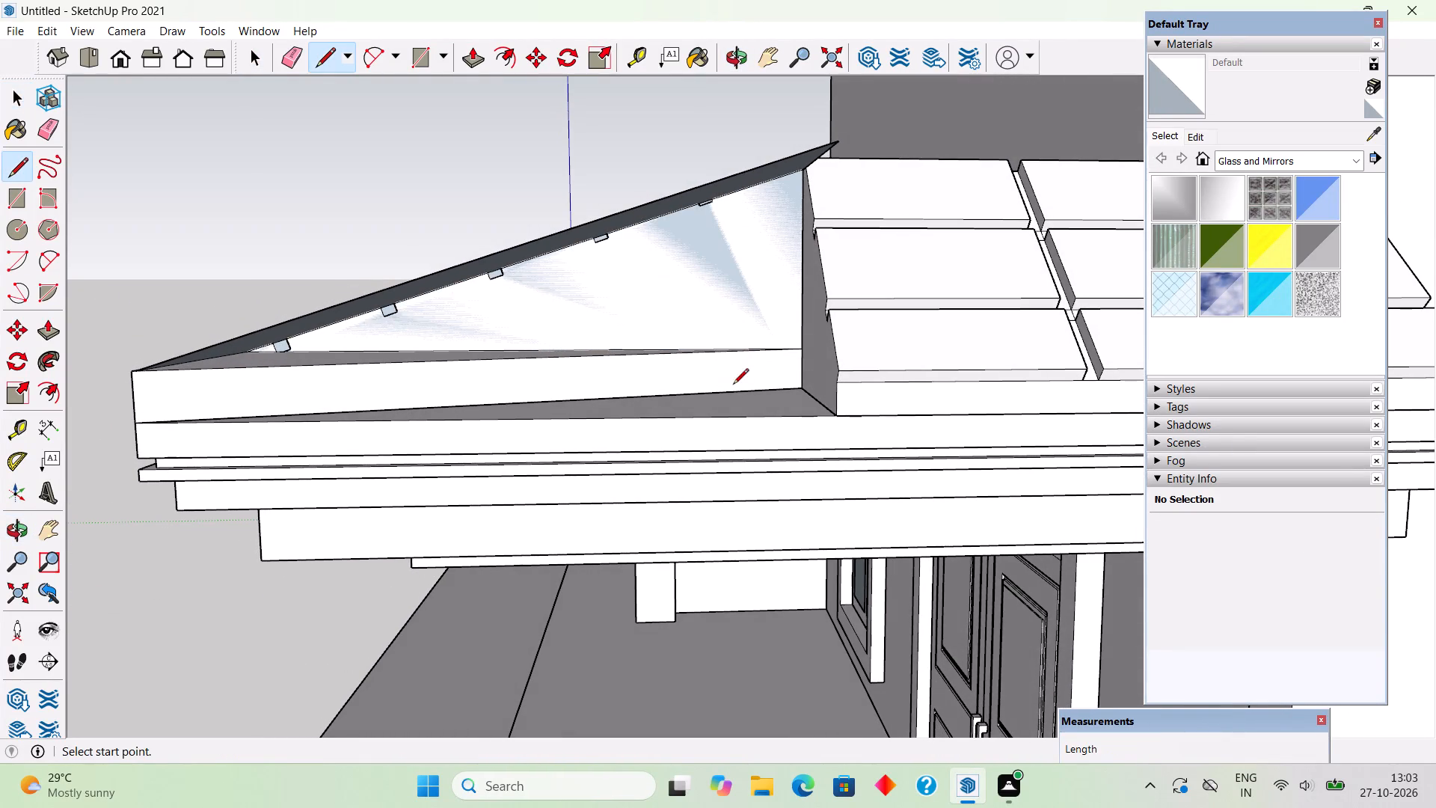
{"action": "left_click", "coordinate": [806, 346]}
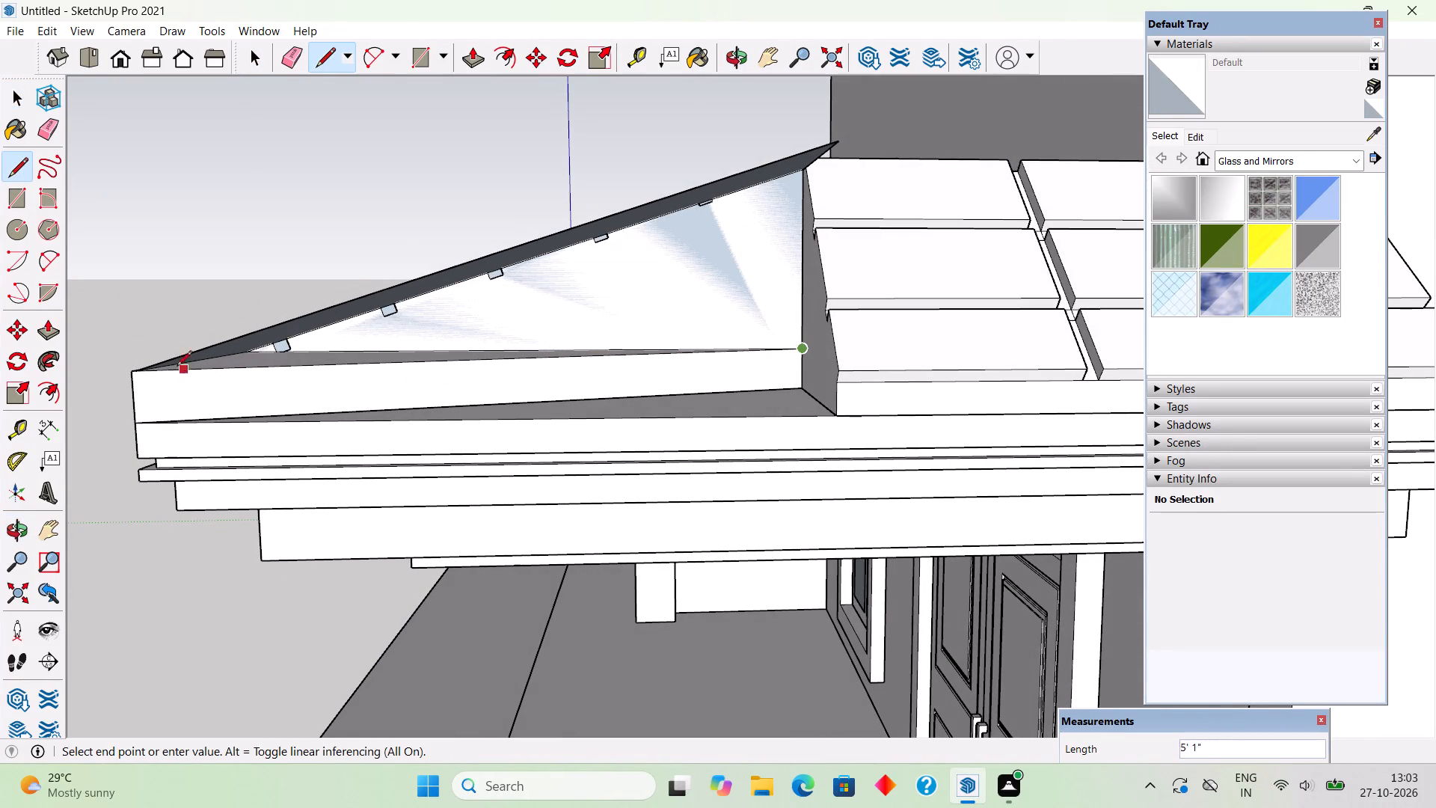
{"action": "left_click", "coordinate": [129, 373]}
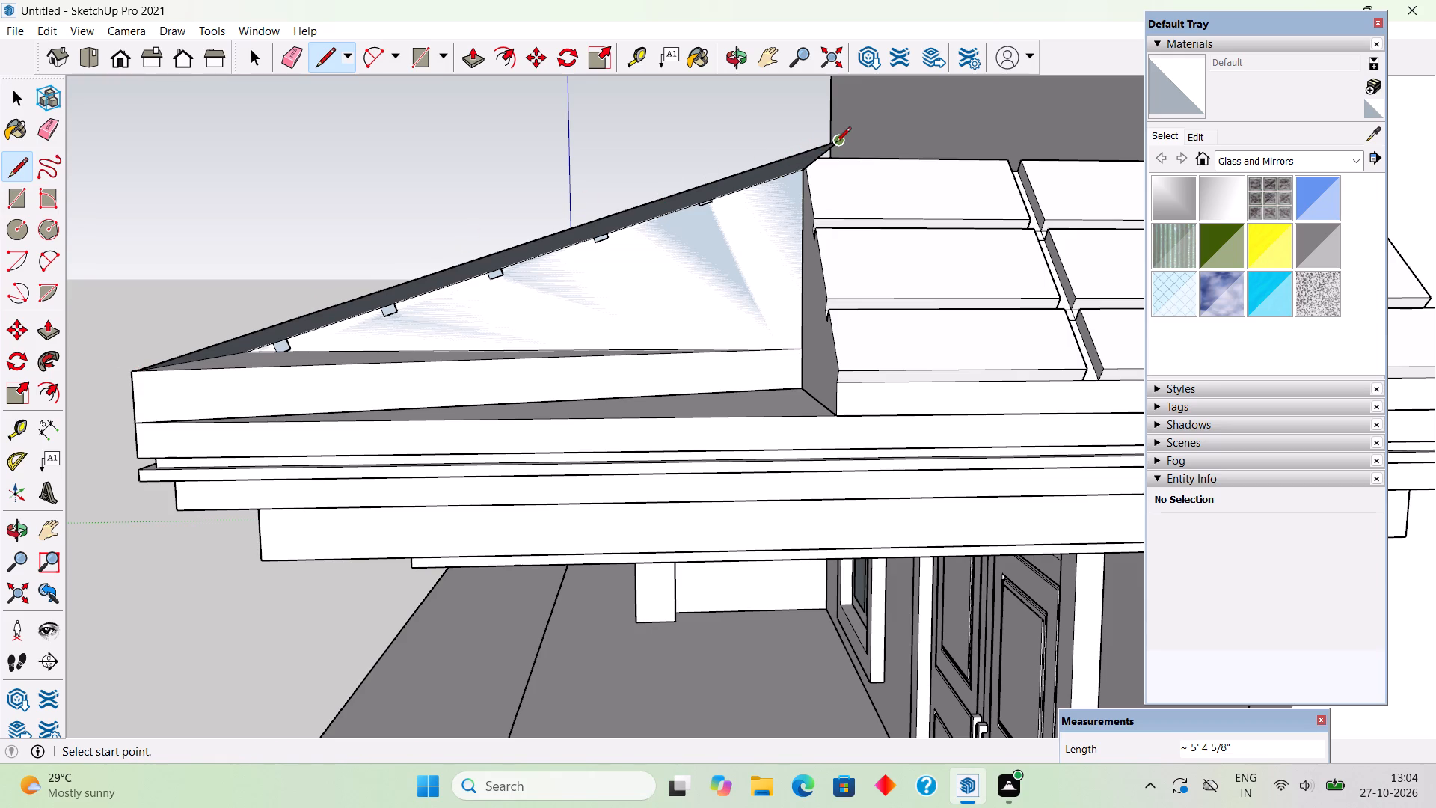
{"action": "left_click", "coordinate": [835, 144]}
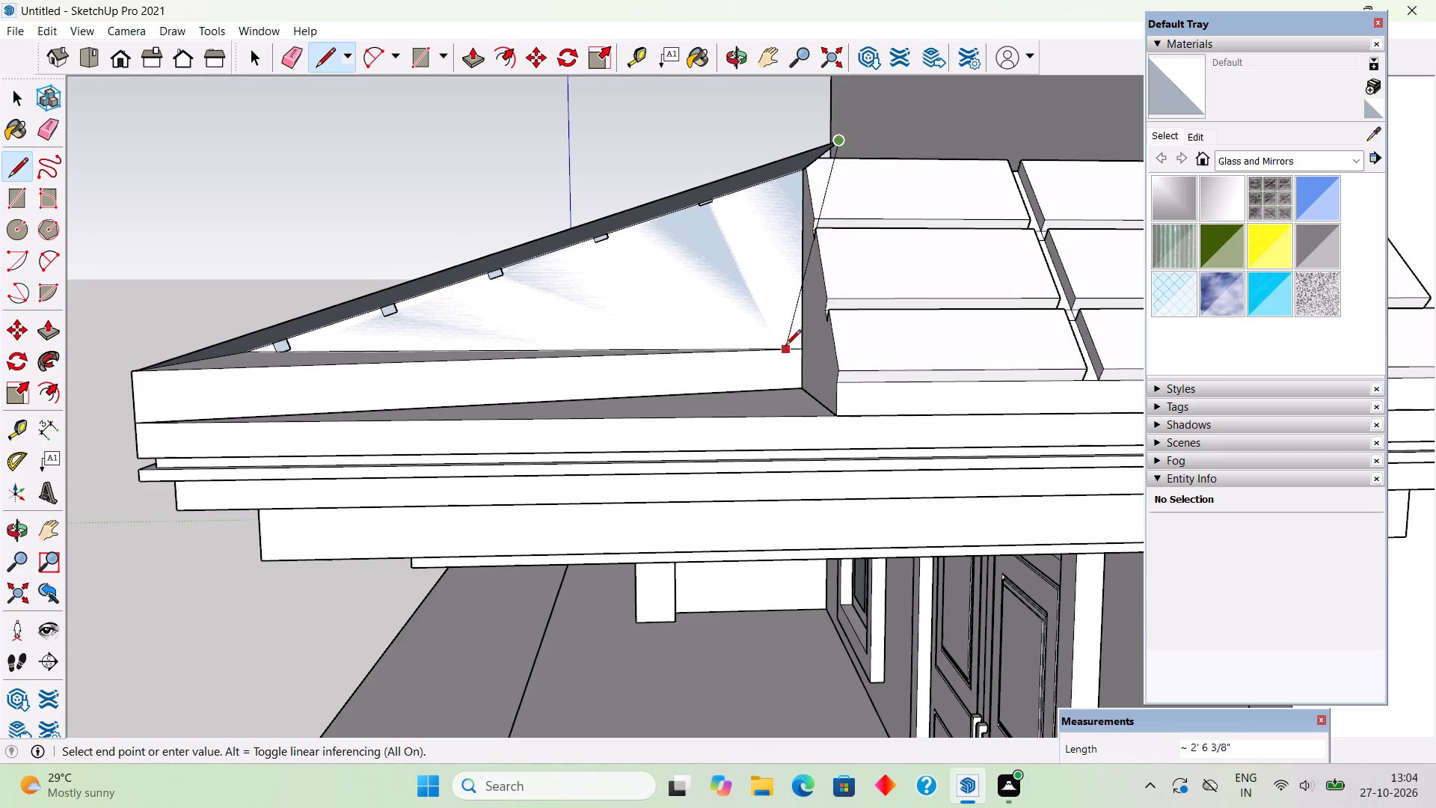
{"action": "key", "text": "space"}
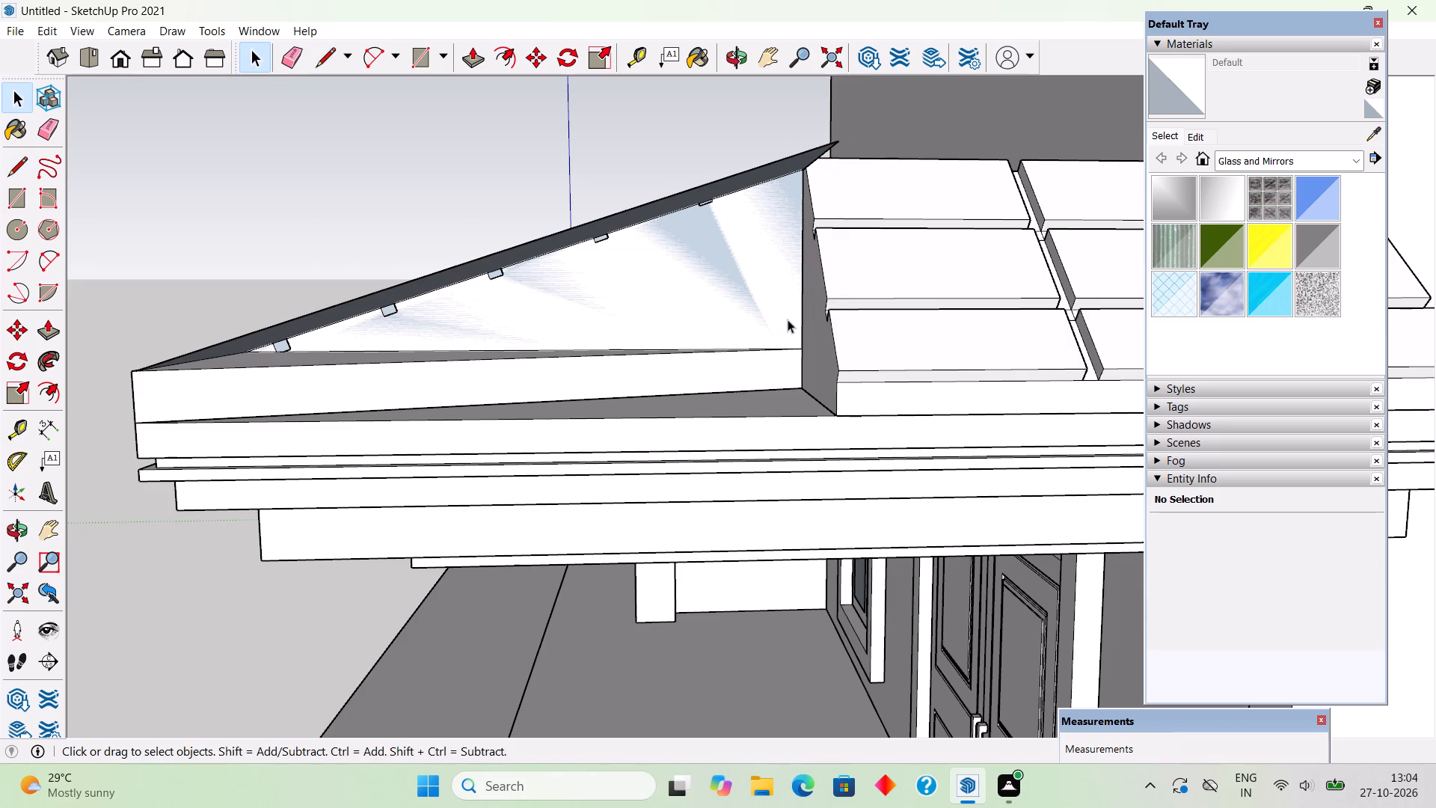
Draw a line about 5' 7 1/4" long across the extension's sloped top face, from the outer ledge corner to the upper inner corner.
{"action": "middle_click_drag", "start_coordinate": [807, 334], "coordinate": [1031, 354]}
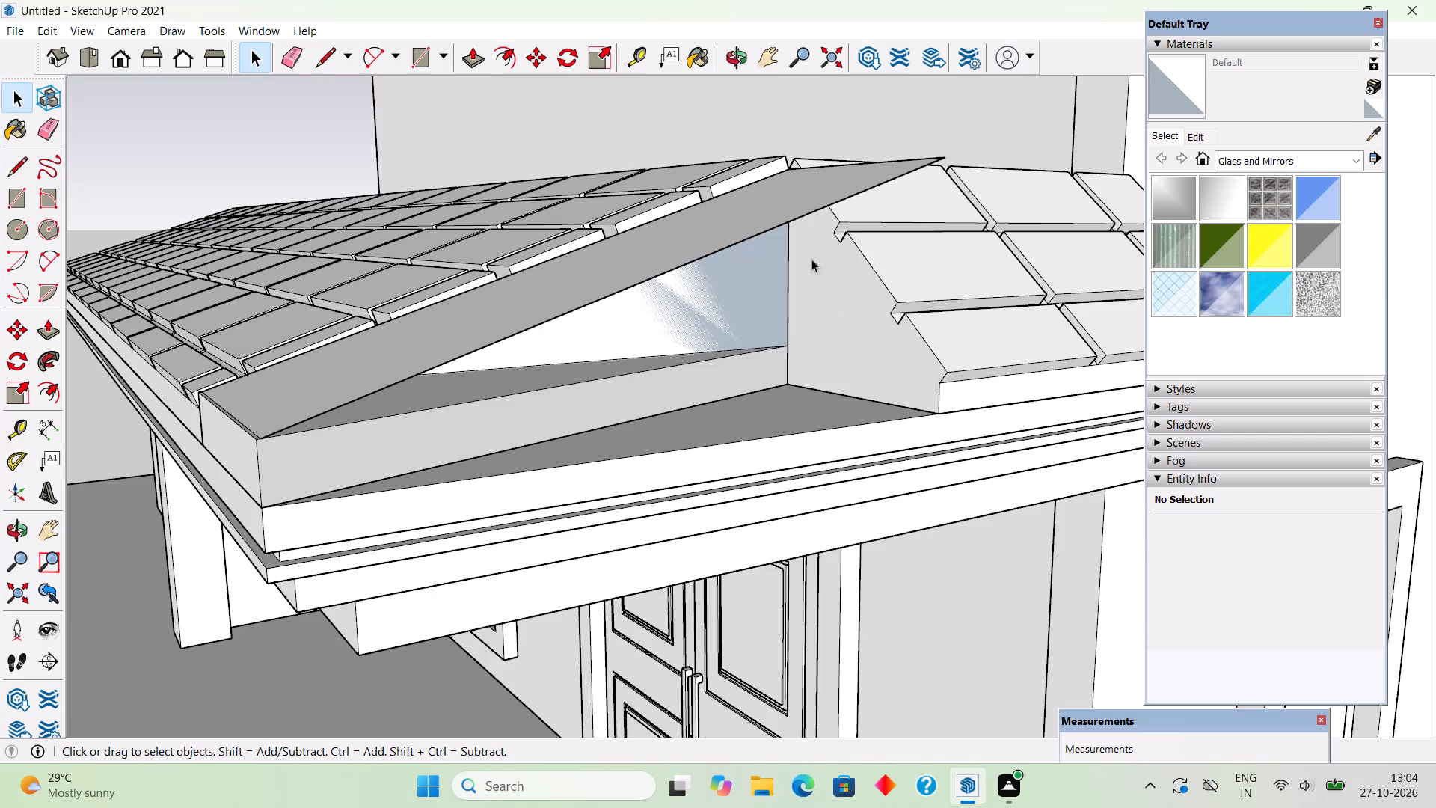
{"action": "middle_click_drag", "start_coordinate": [822, 230], "coordinate": [794, 290]}
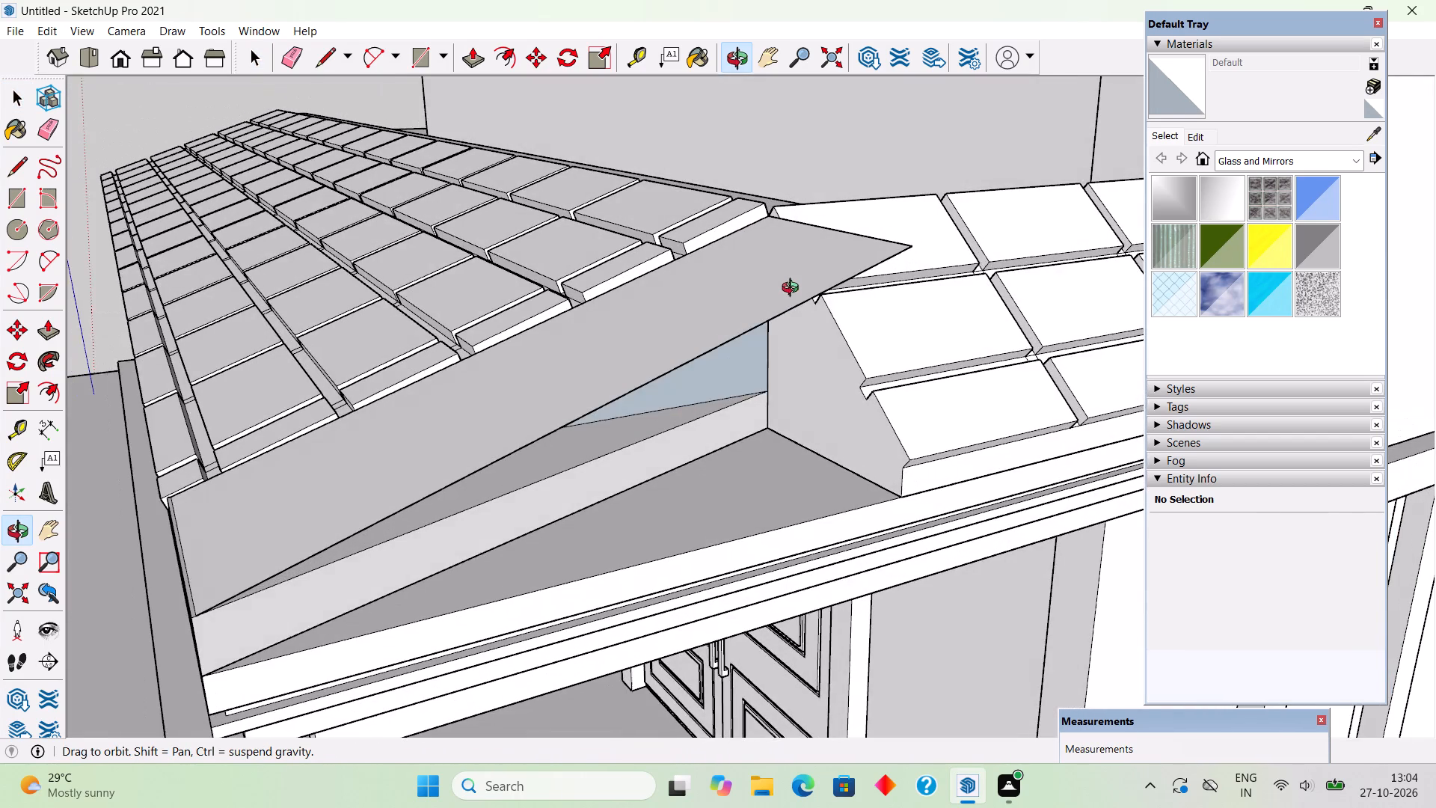
{"action": "middle_click_drag", "start_coordinate": [794, 290], "coordinate": [791, 292]}
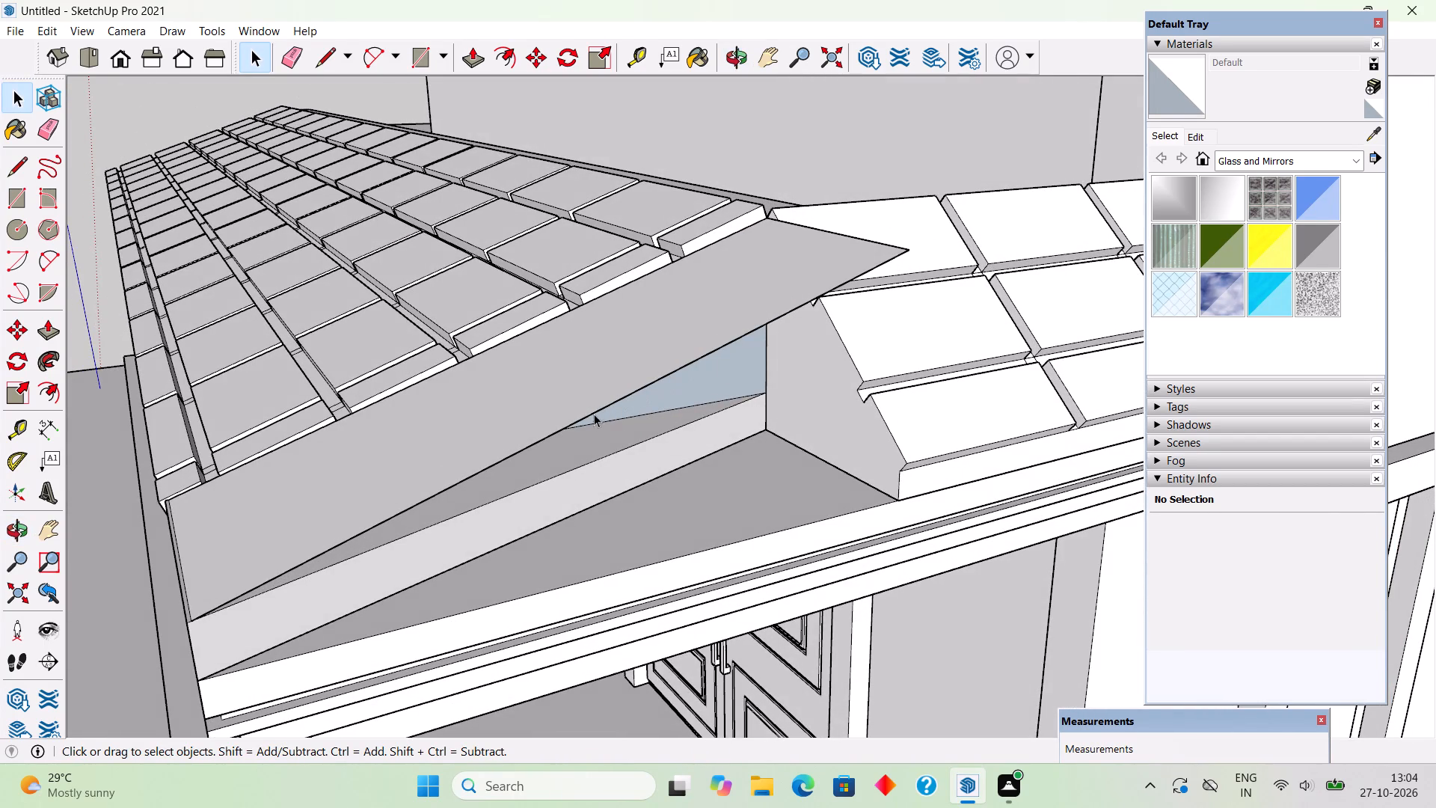
{"action": "middle_click_drag", "start_coordinate": [594, 408], "coordinate": [737, 326]}
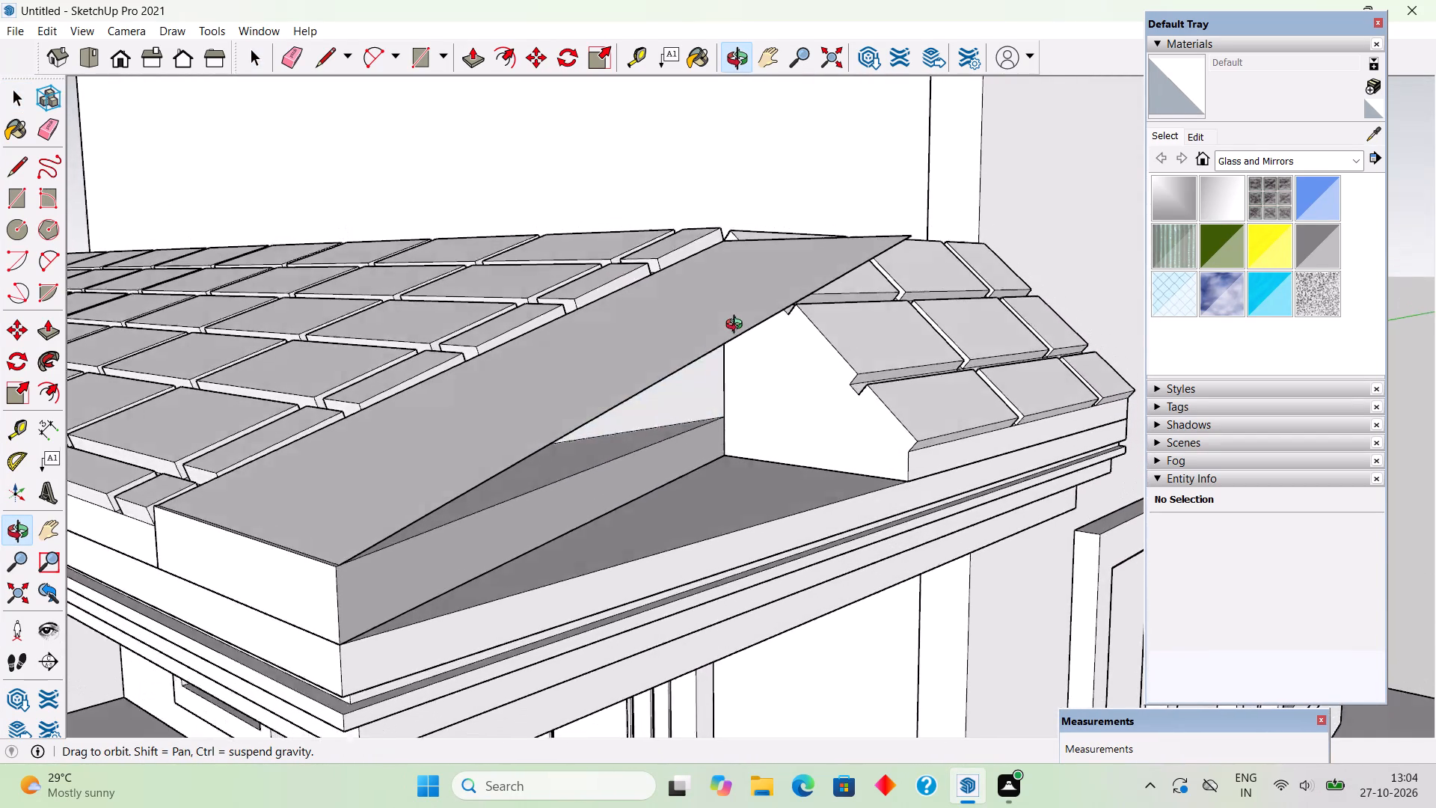
{"action": "middle_click_drag", "start_coordinate": [737, 326], "coordinate": [800, 319]}
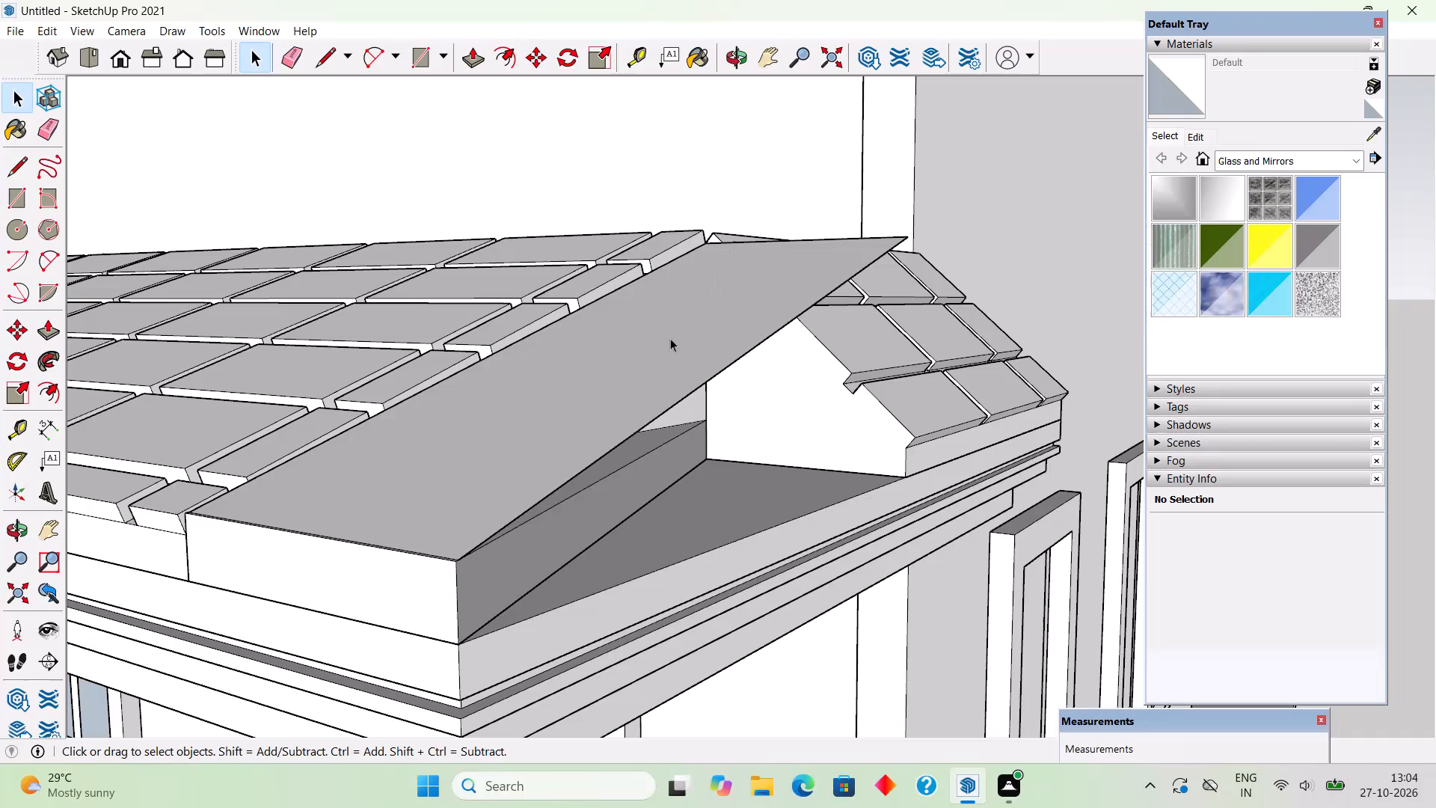
{"action": "middle_click_drag", "start_coordinate": [478, 548], "coordinate": [528, 577]}
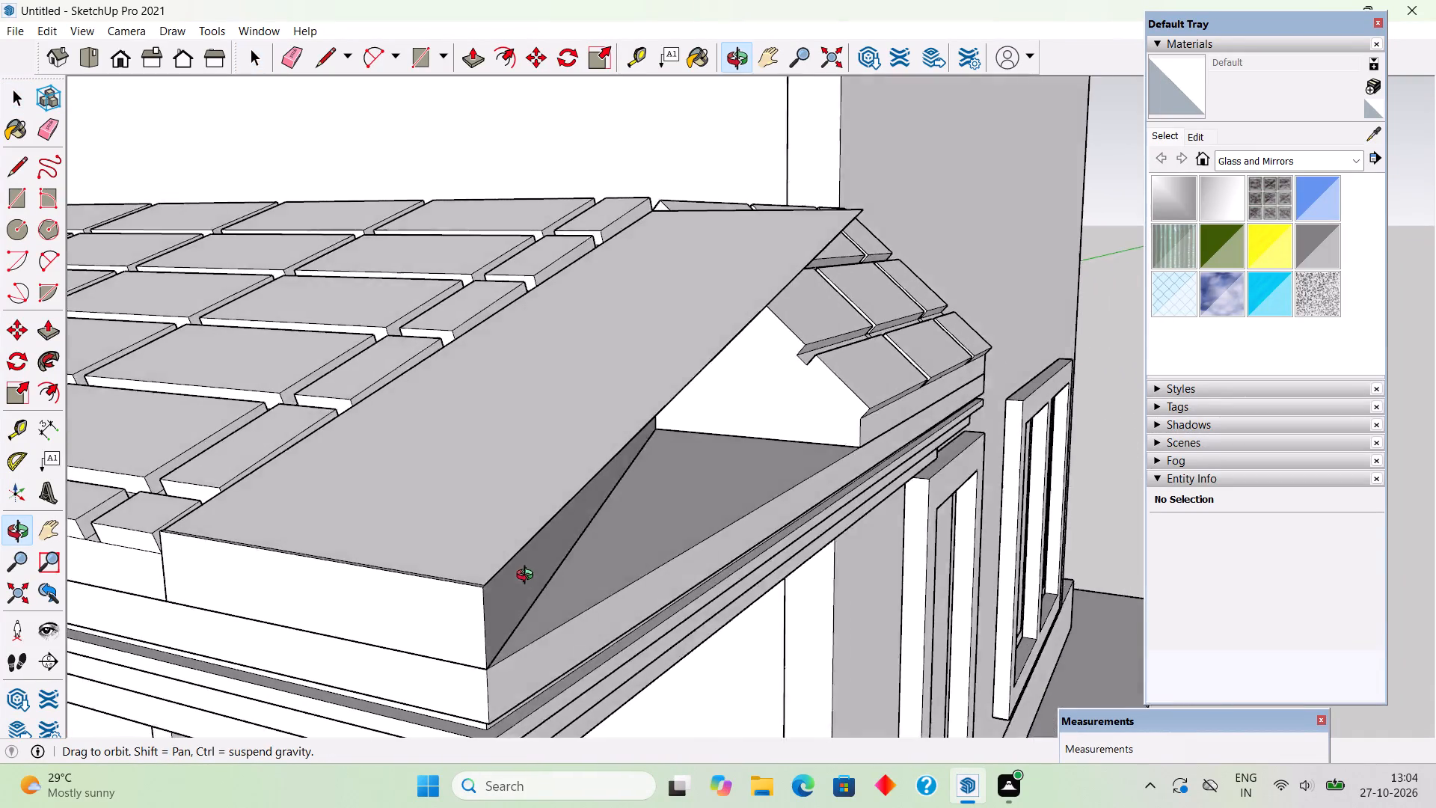
{"action": "middle_click_drag", "start_coordinate": [528, 577], "coordinate": [569, 597]}
{"action": "key", "text": "l"}
{"action": "scroll", "coordinate": [519, 616], "scroll_direction": "down", "scroll_amount": 1}
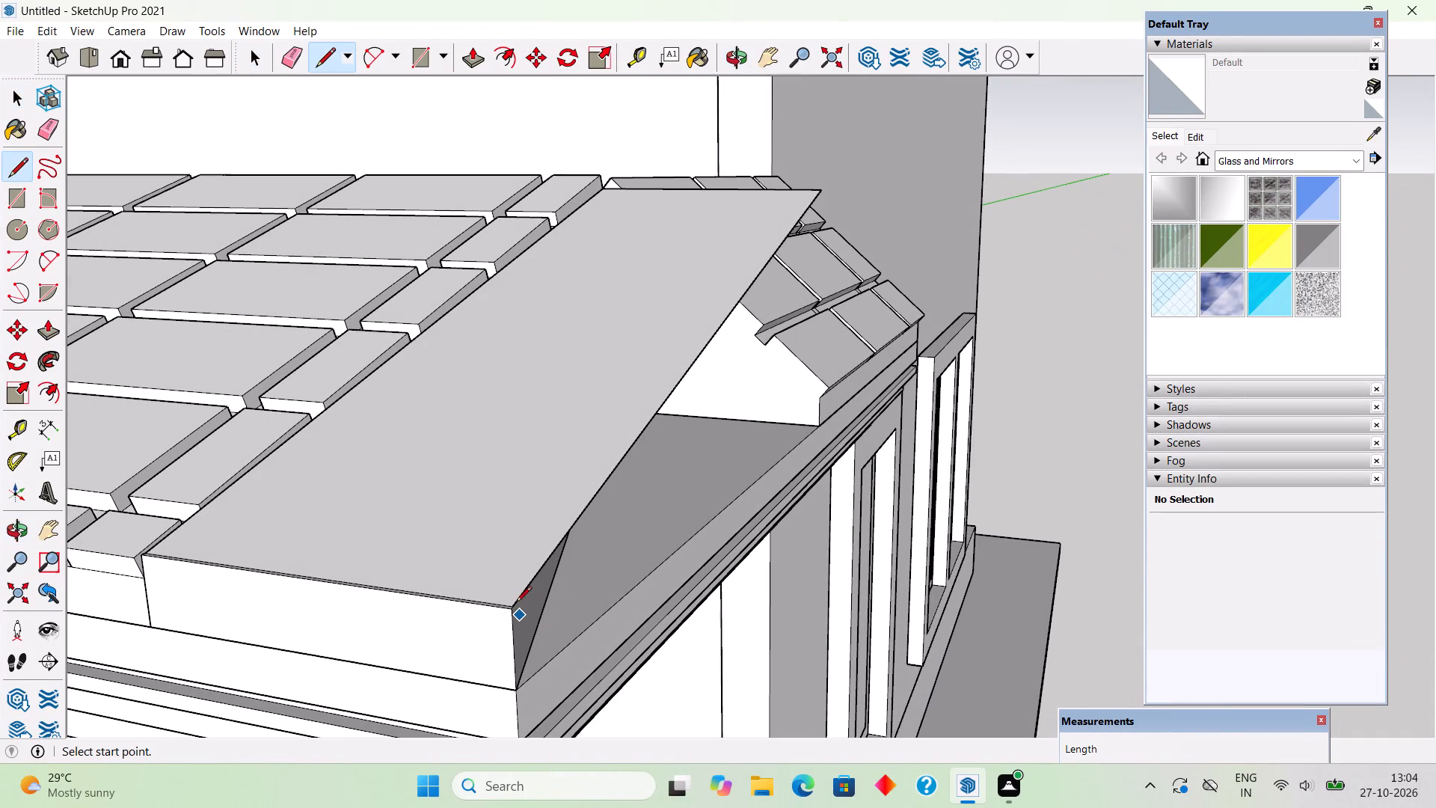
{"action": "left_click", "coordinate": [515, 601]}
{"action": "left_click", "coordinate": [600, 186]}
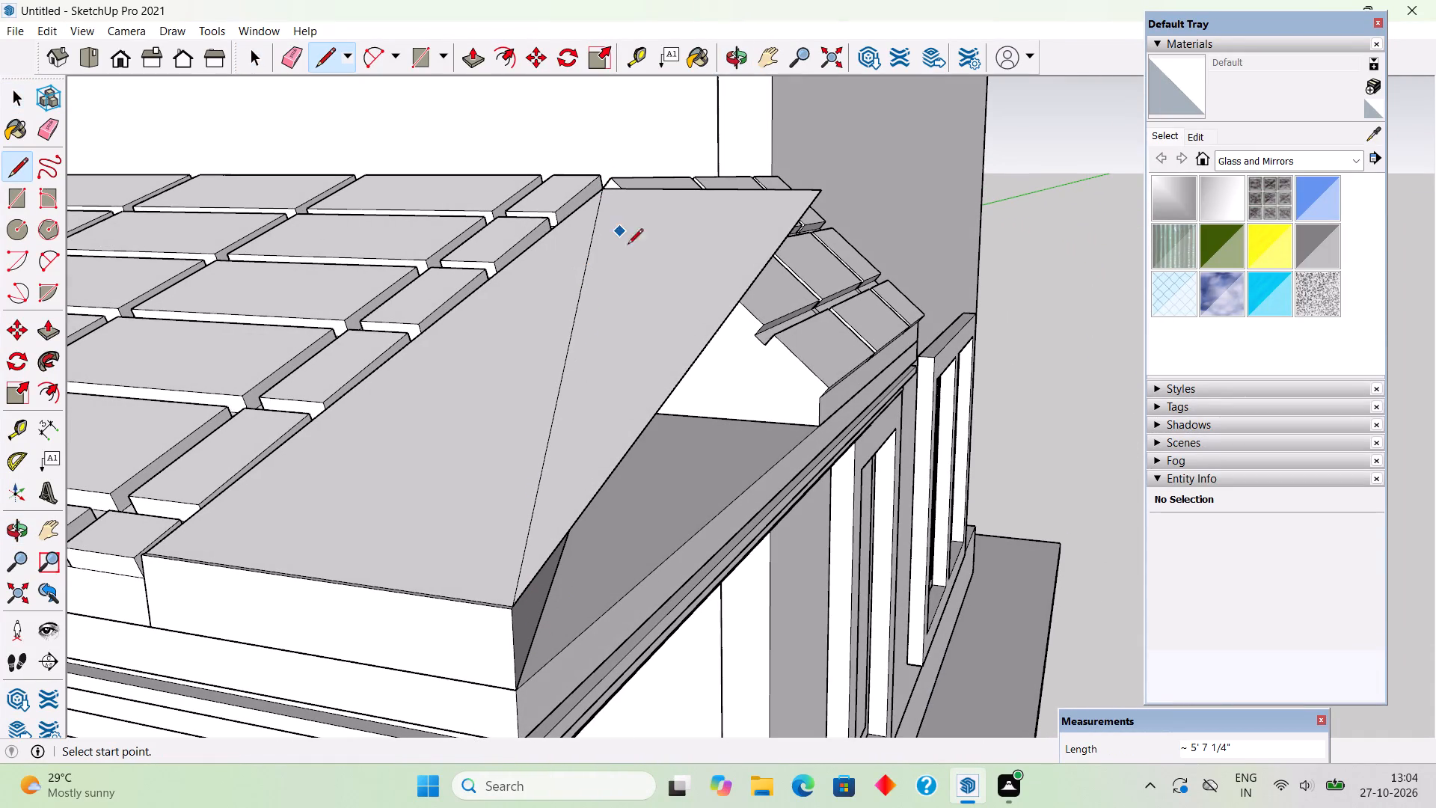
Delete the overhanging triangular face beyond the new diagonal line, along with its leftover sloping and upper edges.
{"action": "key", "text": "space"}
{"action": "left_click", "coordinate": [655, 332]}
{"action": "key", "text": "Delete"}
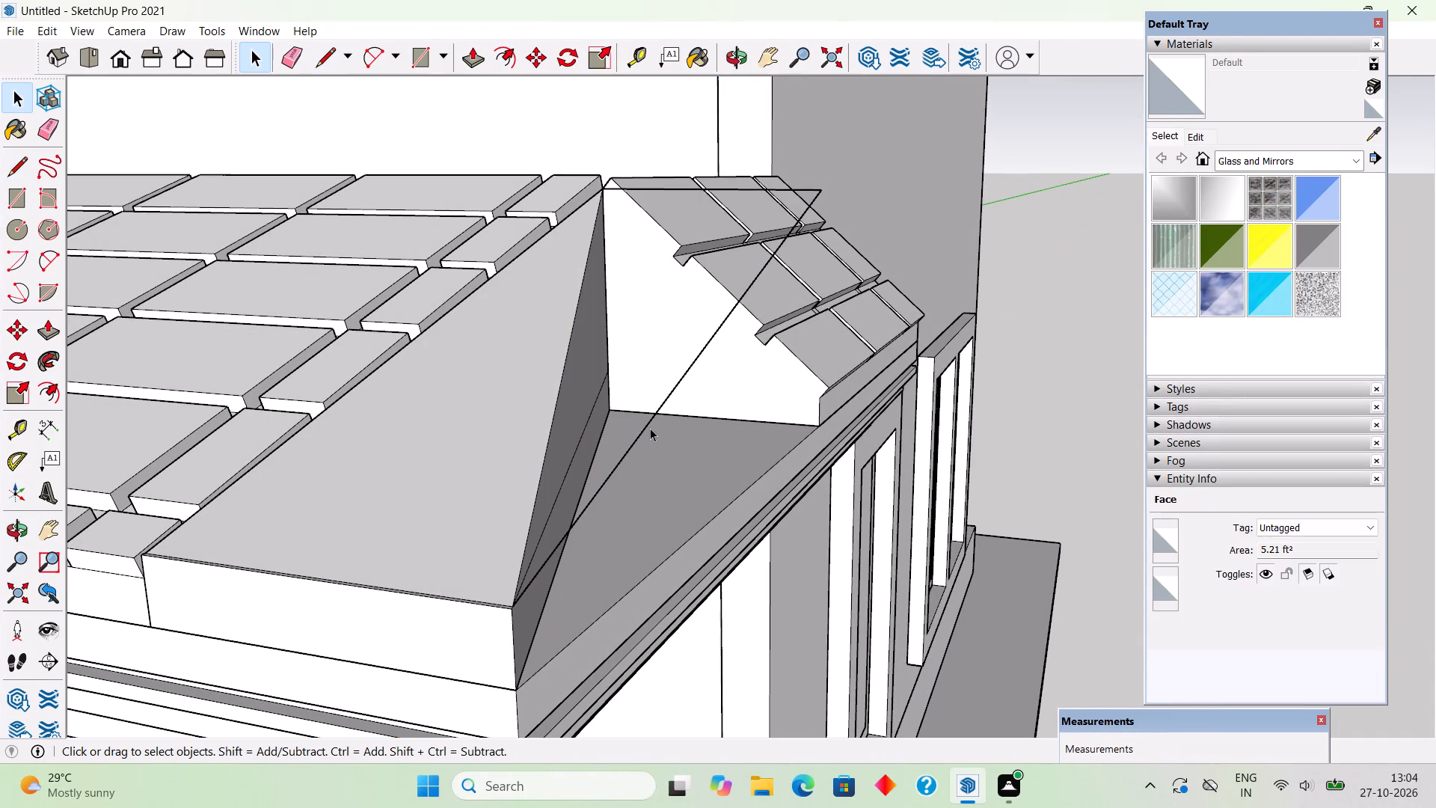
{"action": "left_click", "coordinate": [651, 430]}
{"action": "left_click", "coordinate": [648, 417]}
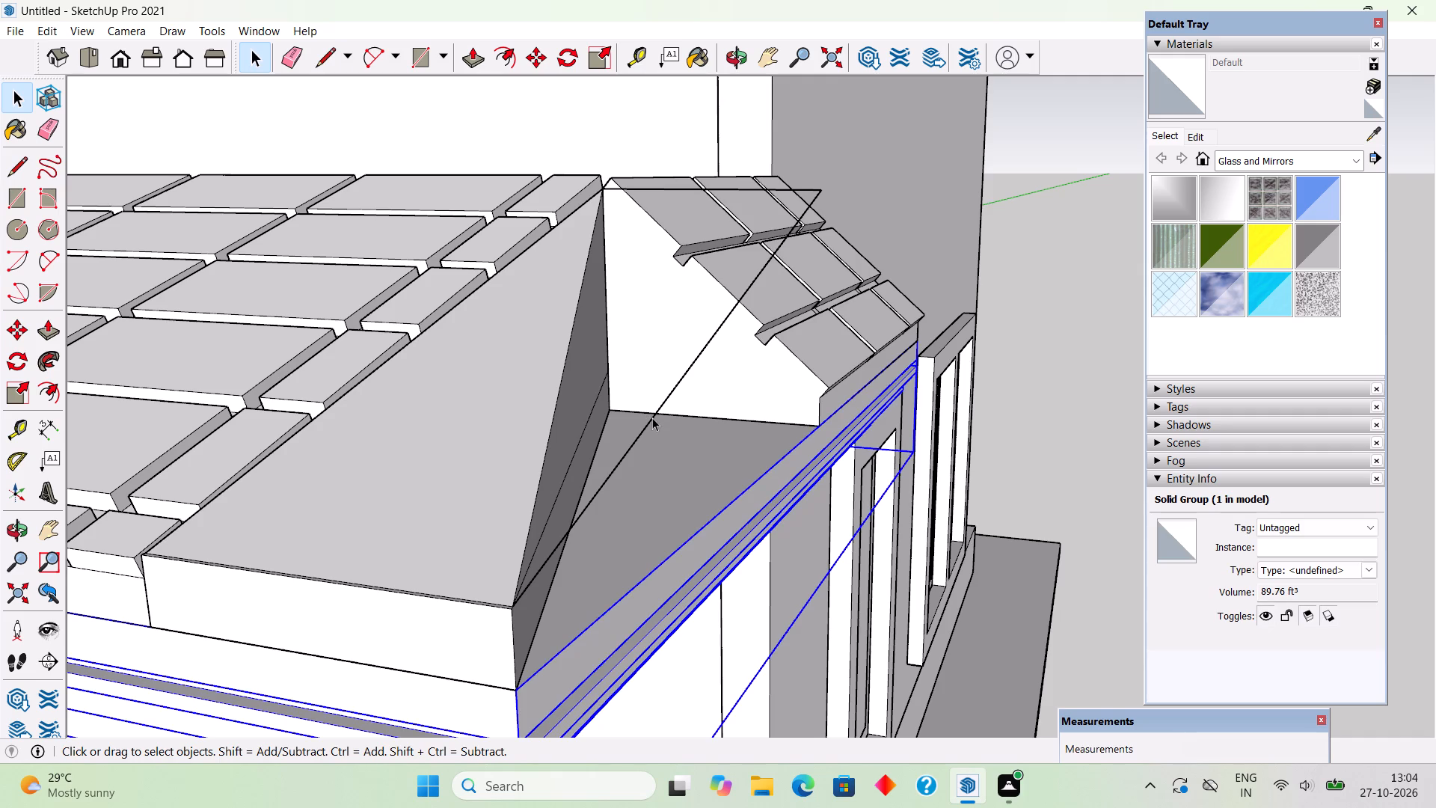
{"action": "left_click", "coordinate": [652, 417]}
{"action": "key", "text": "Delete"}
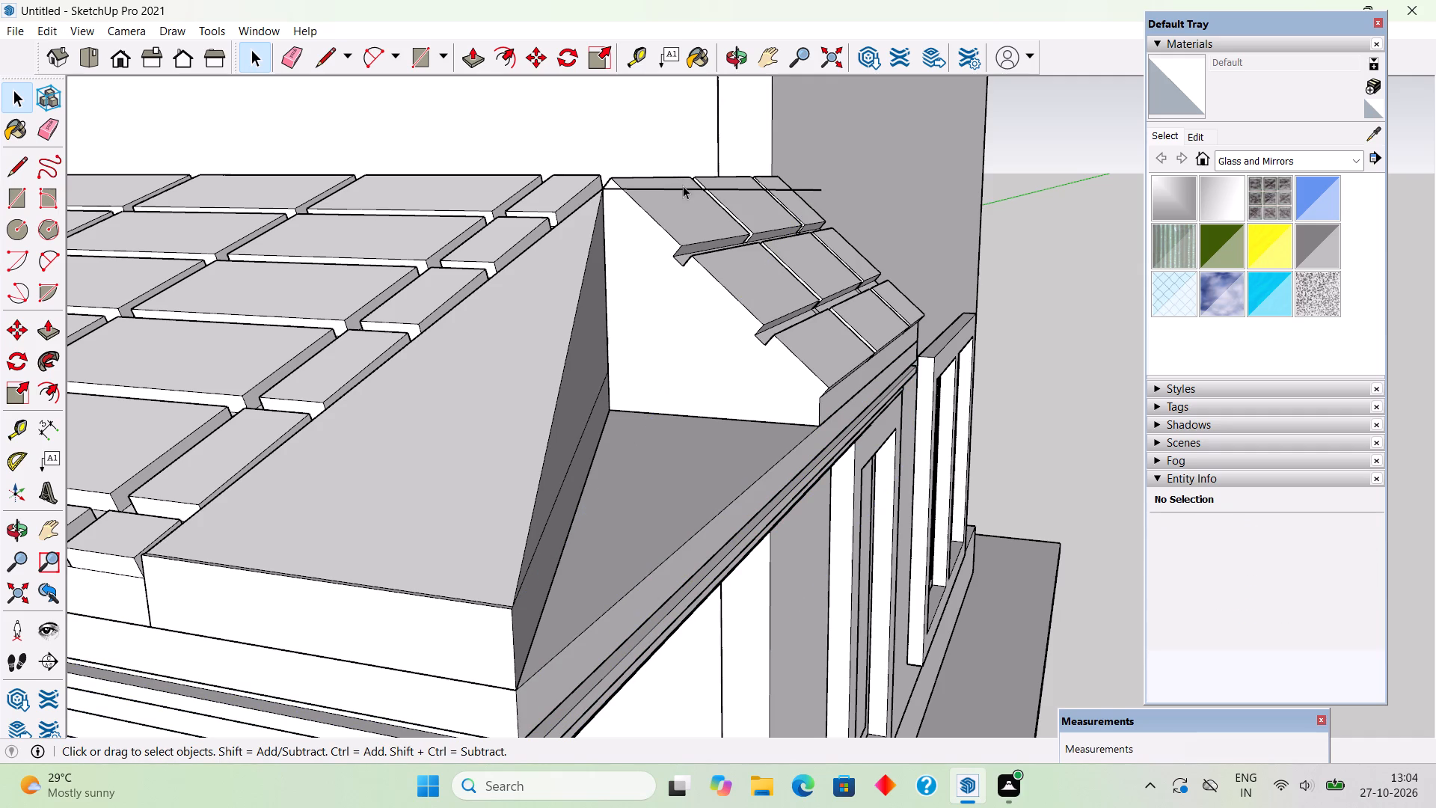
{"action": "left_click", "coordinate": [684, 191]}
{"action": "key", "text": "Delete"}
Select all the connected geometry of the corner wedge and make it a group.
{"action": "middle_click_drag", "start_coordinate": [645, 389], "coordinate": [390, 422]}
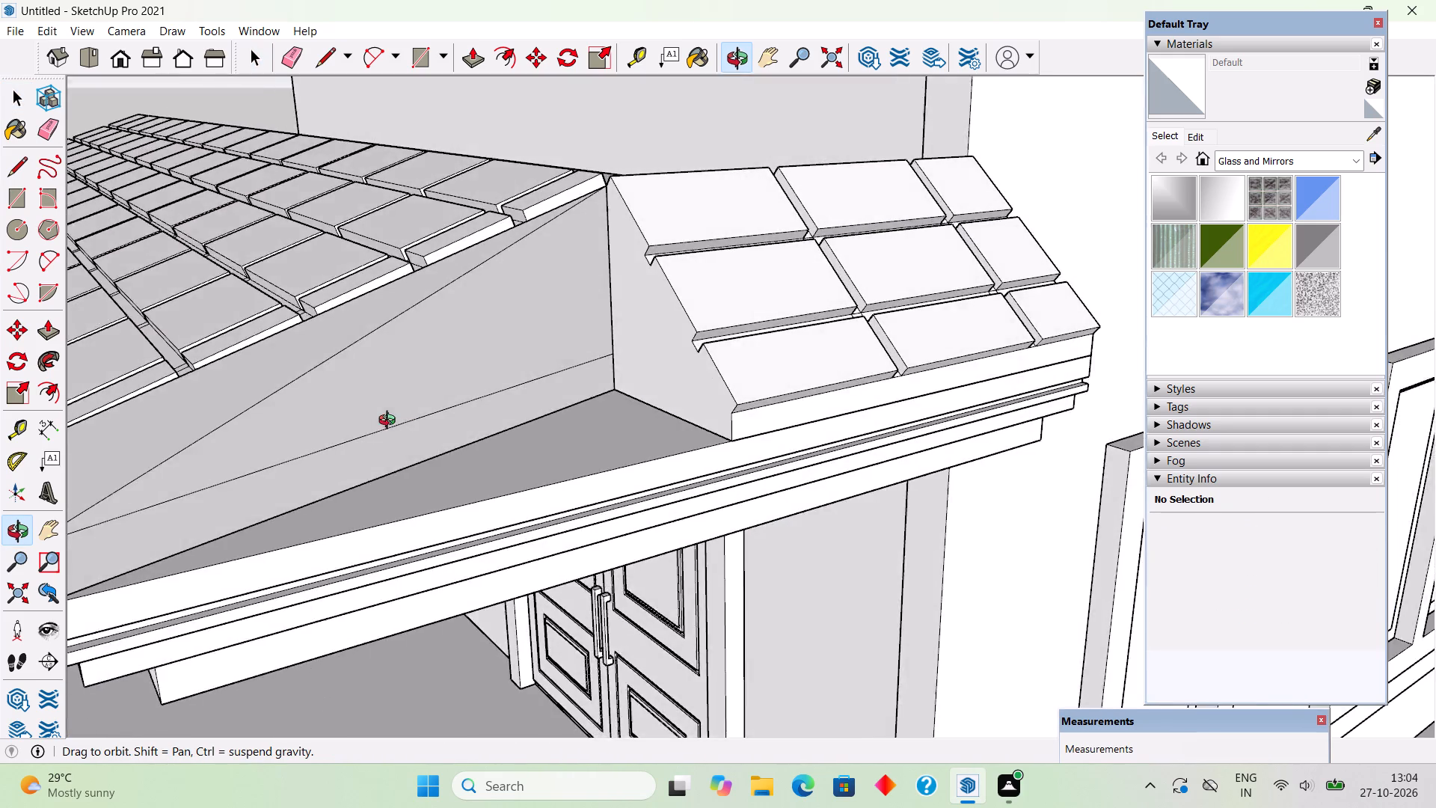
{"action": "middle_click_drag", "start_coordinate": [390, 422], "coordinate": [543, 483]}
{"action": "scroll", "coordinate": [542, 484], "scroll_direction": "down", "scroll_amount": 4}
{"action": "triple_click", "coordinate": [494, 459]}
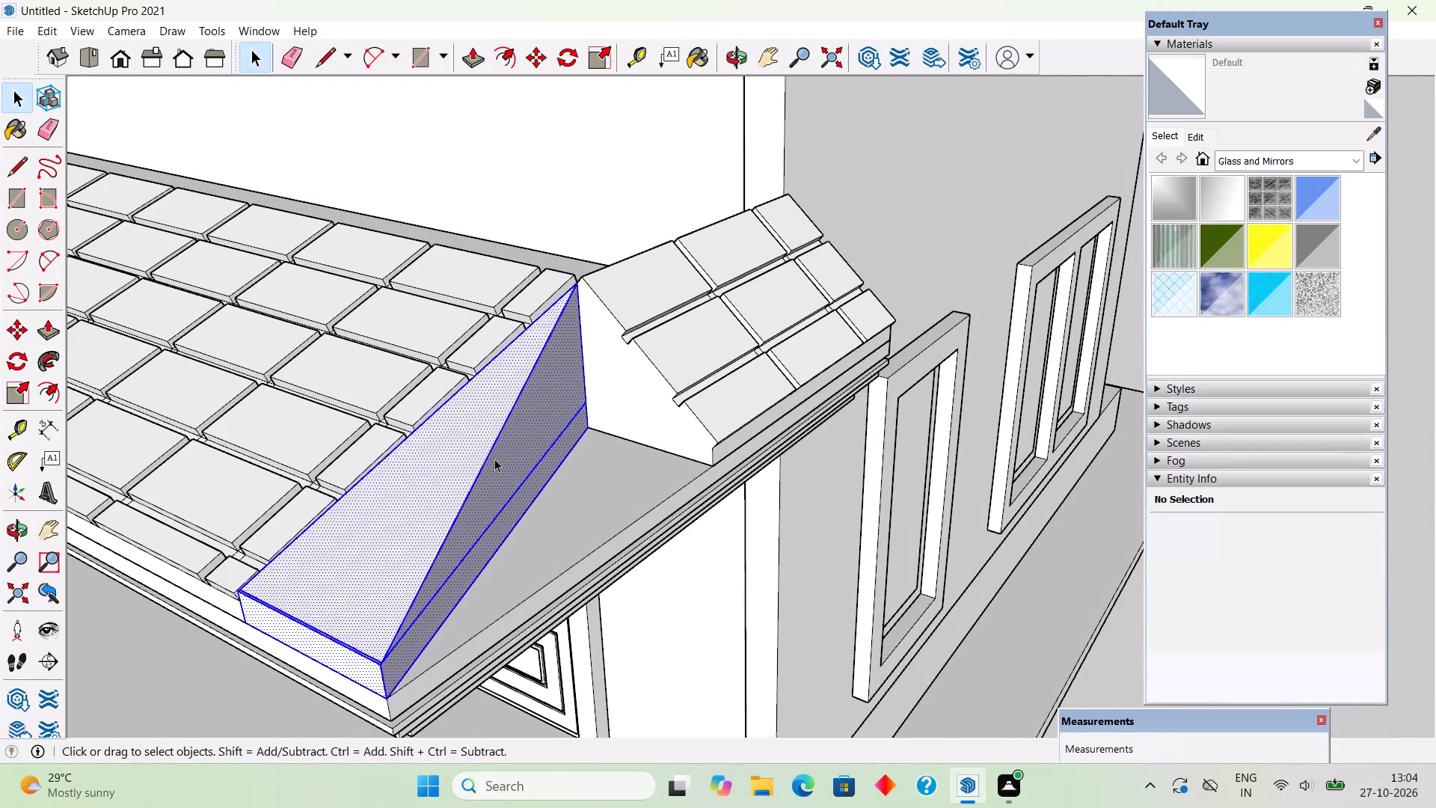
{"action": "right_click", "coordinate": [494, 459]}
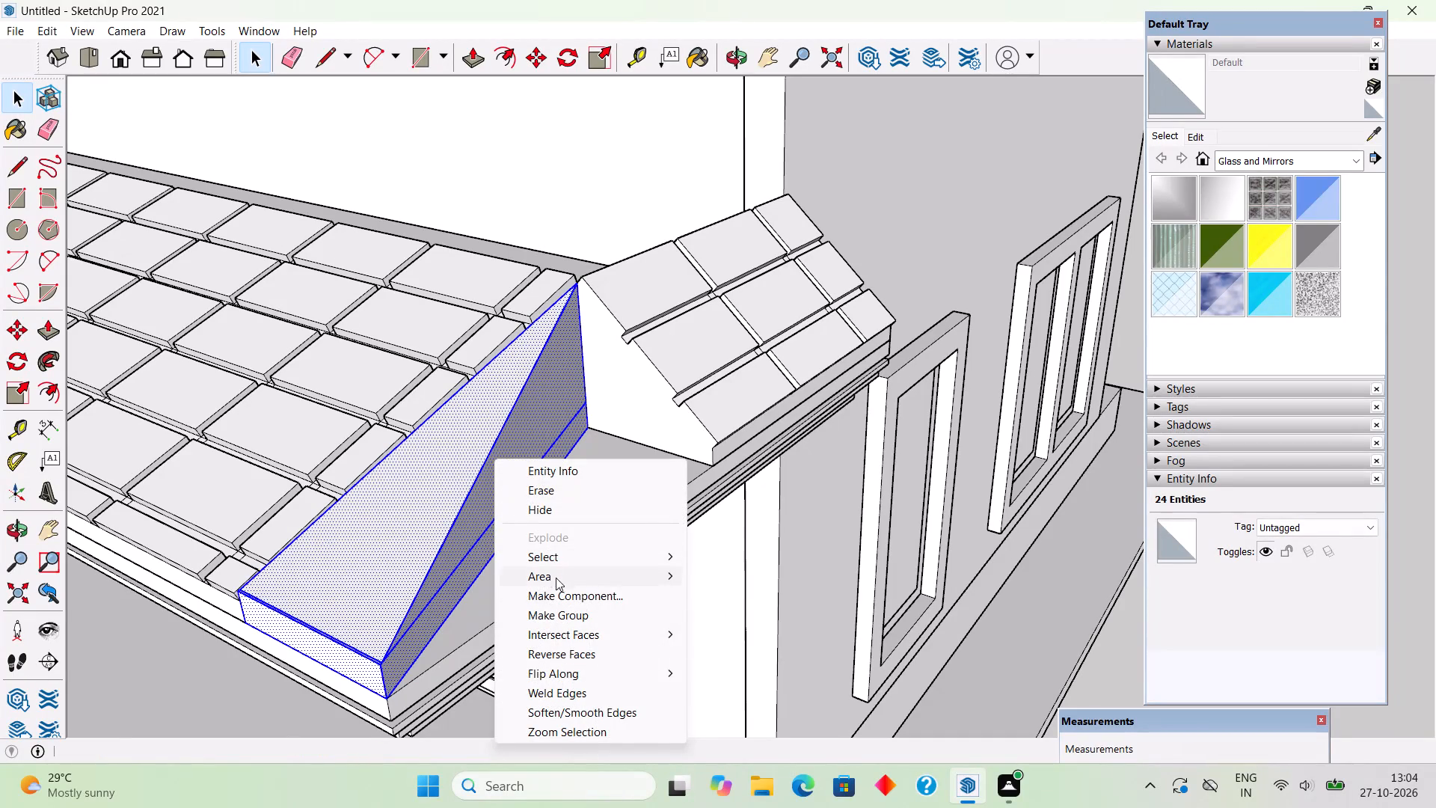
{"action": "left_click", "coordinate": [567, 615]}
Inside the wedge group, delete the line running along its side face, and close the group.
{"action": "triple_click", "coordinate": [500, 508]}
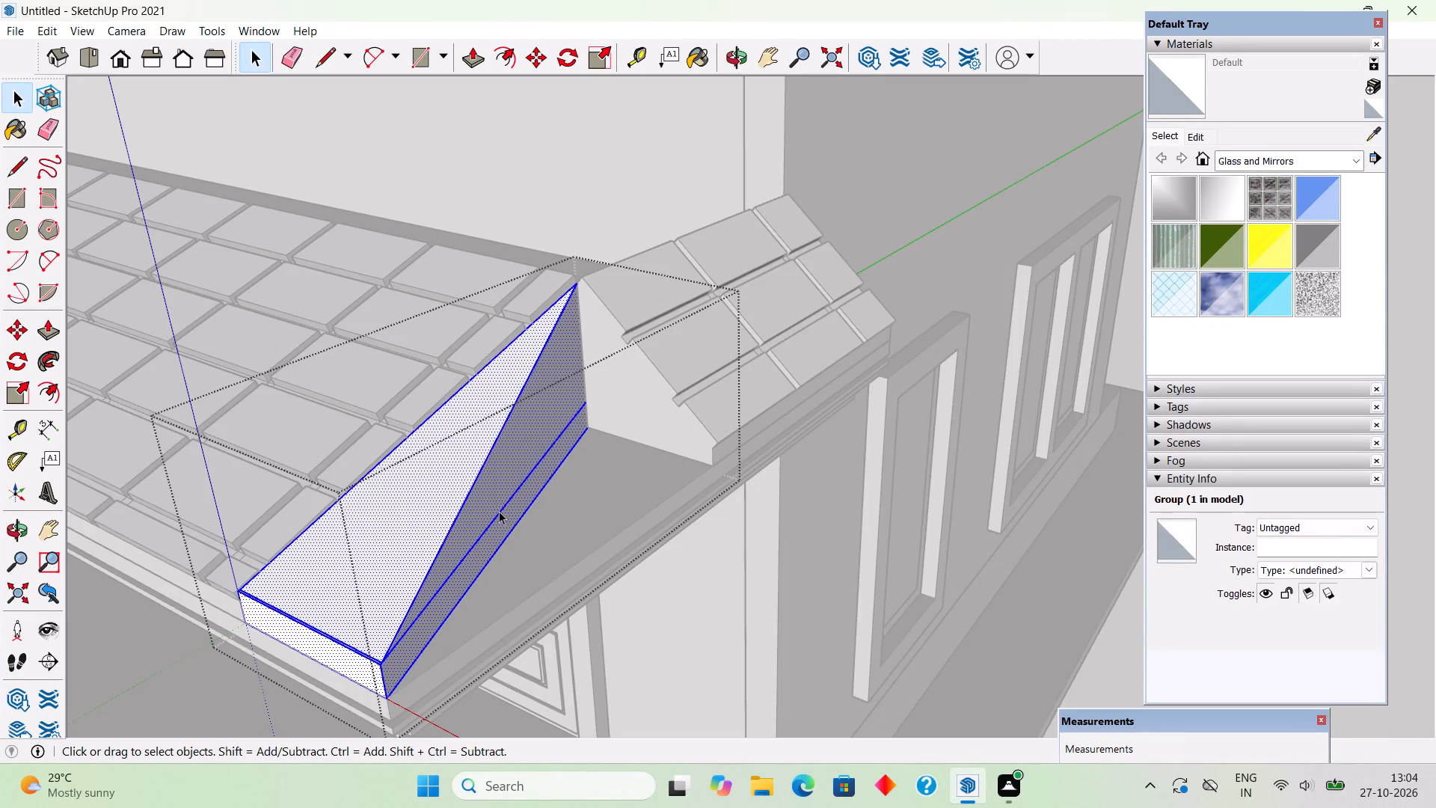
{"action": "left_click", "coordinate": [500, 513]}
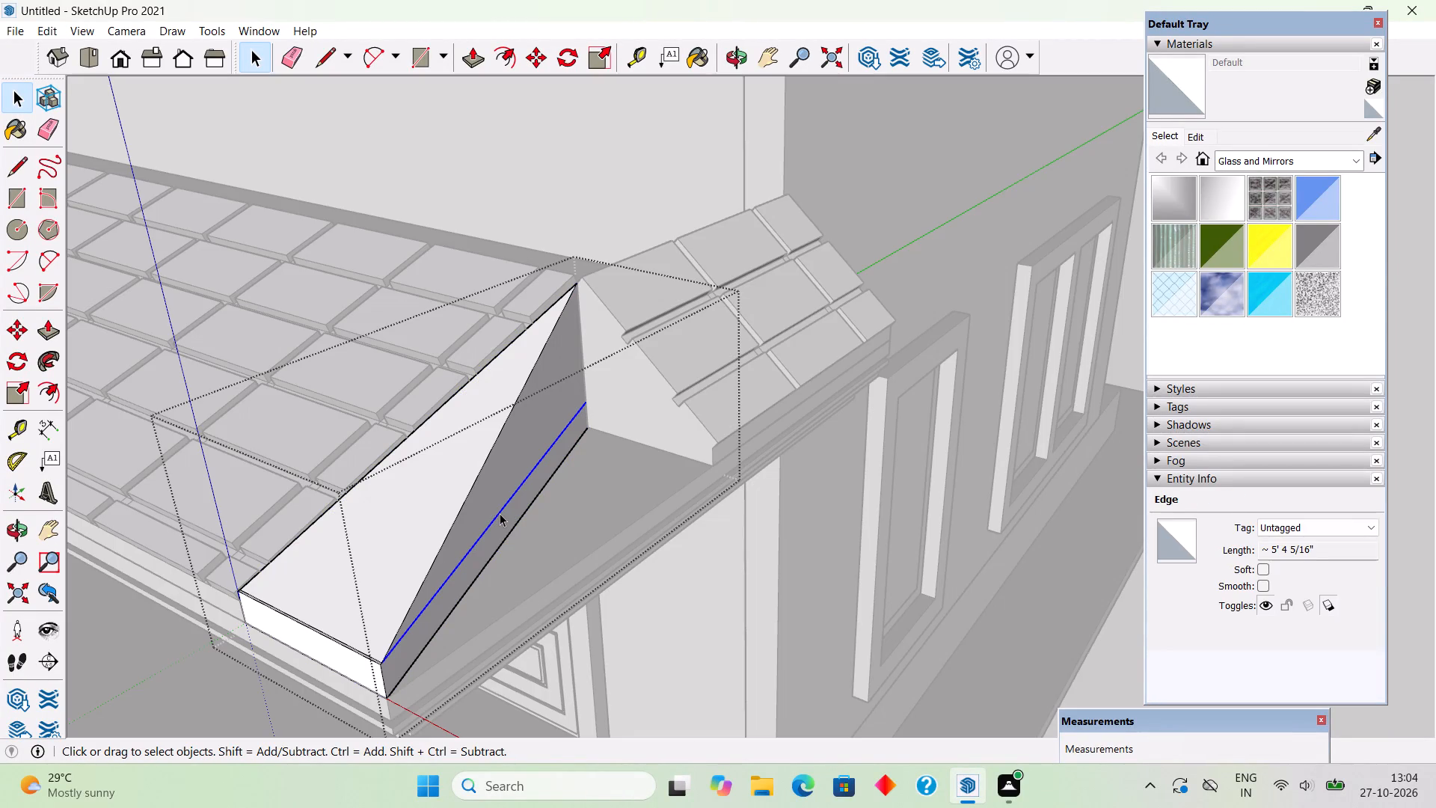
{"action": "key", "text": "Delete"}
{"action": "scroll", "coordinate": [503, 504], "scroll_direction": "down", "scroll_amount": 18}
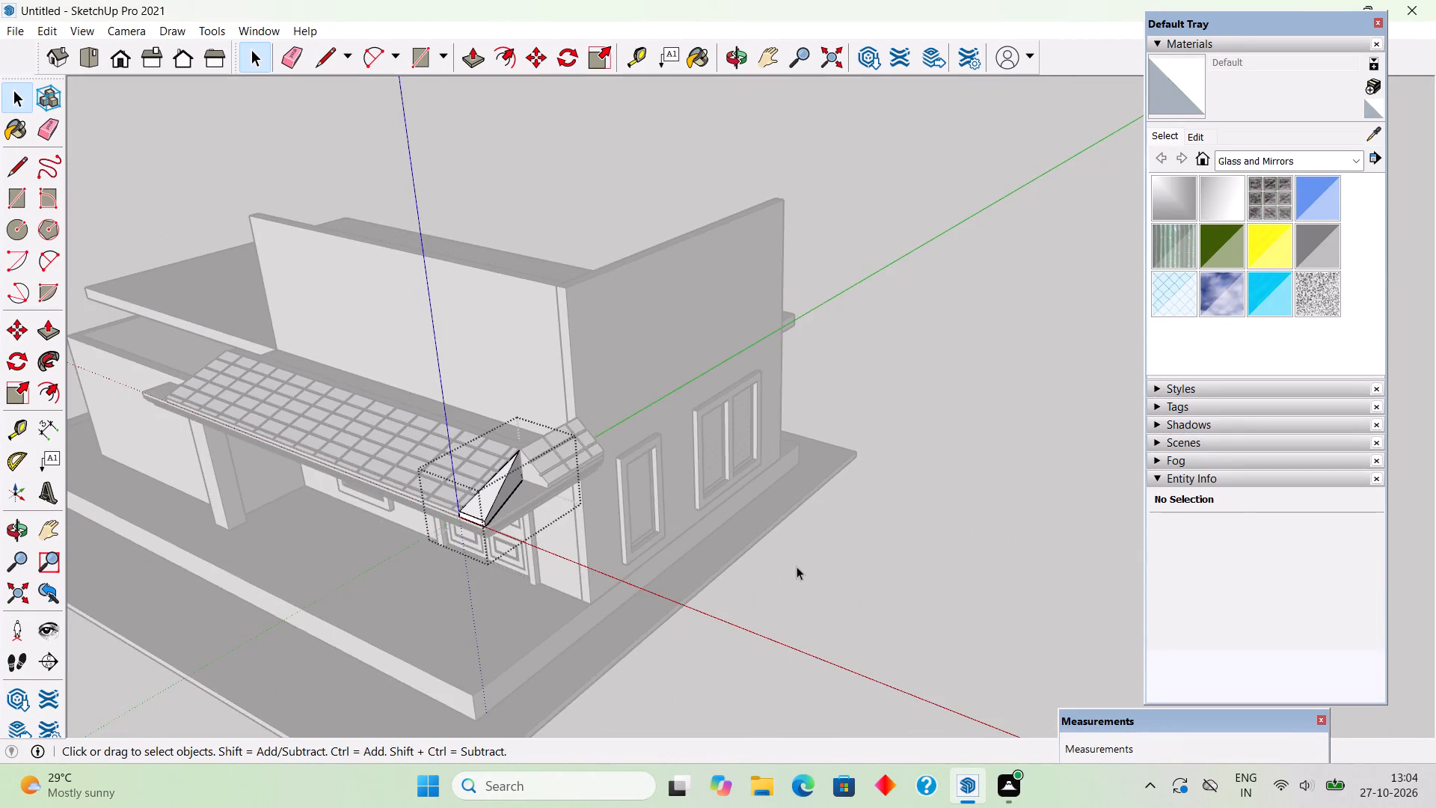
{"action": "left_click", "coordinate": [797, 566]}
Place a guide line along the lower edge of the topmost narrow roof cell beside the wedge, extending over the wedge.
{"action": "middle_click_drag", "start_coordinate": [576, 581], "coordinate": [849, 468]}
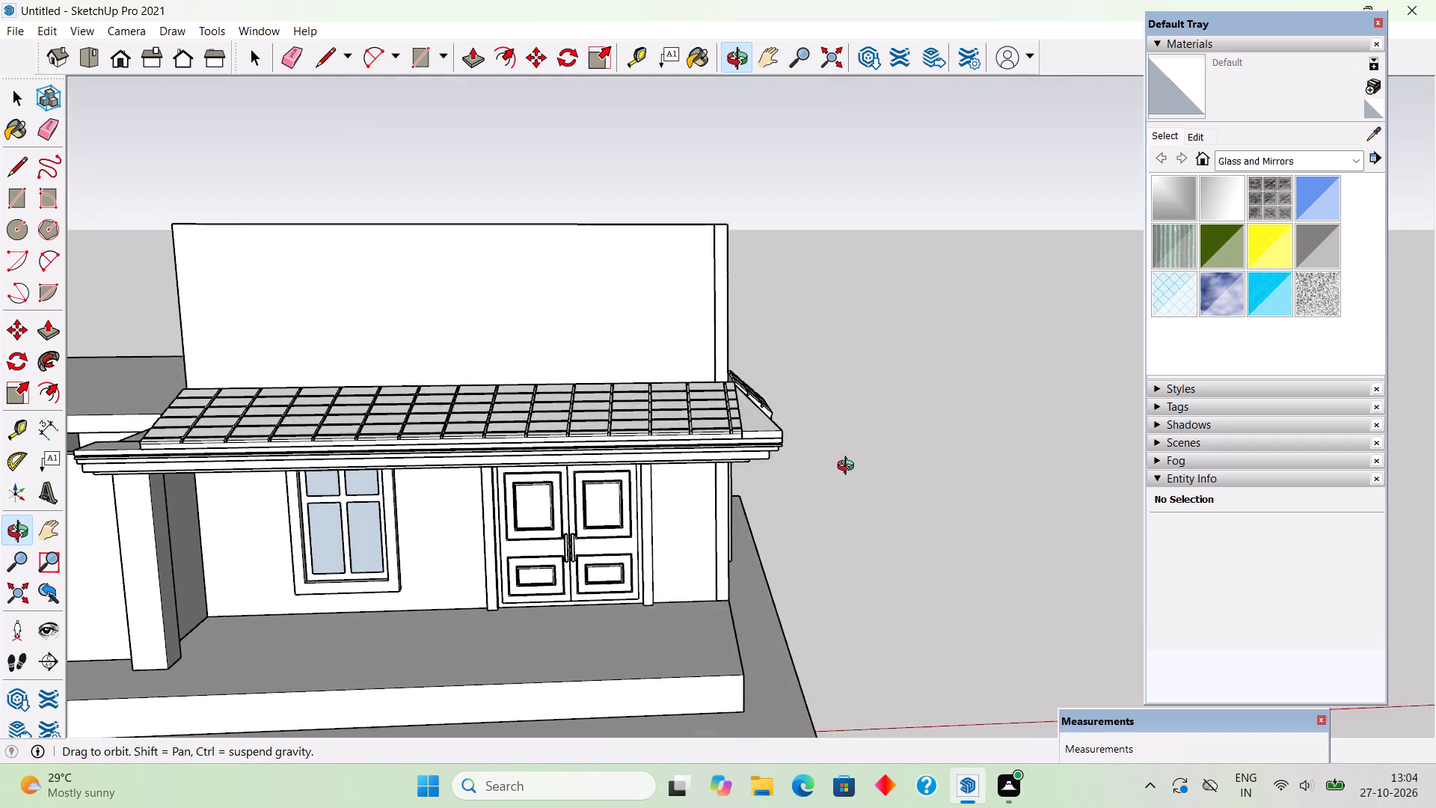
{"action": "middle_click_drag", "start_coordinate": [849, 468], "coordinate": [622, 579]}
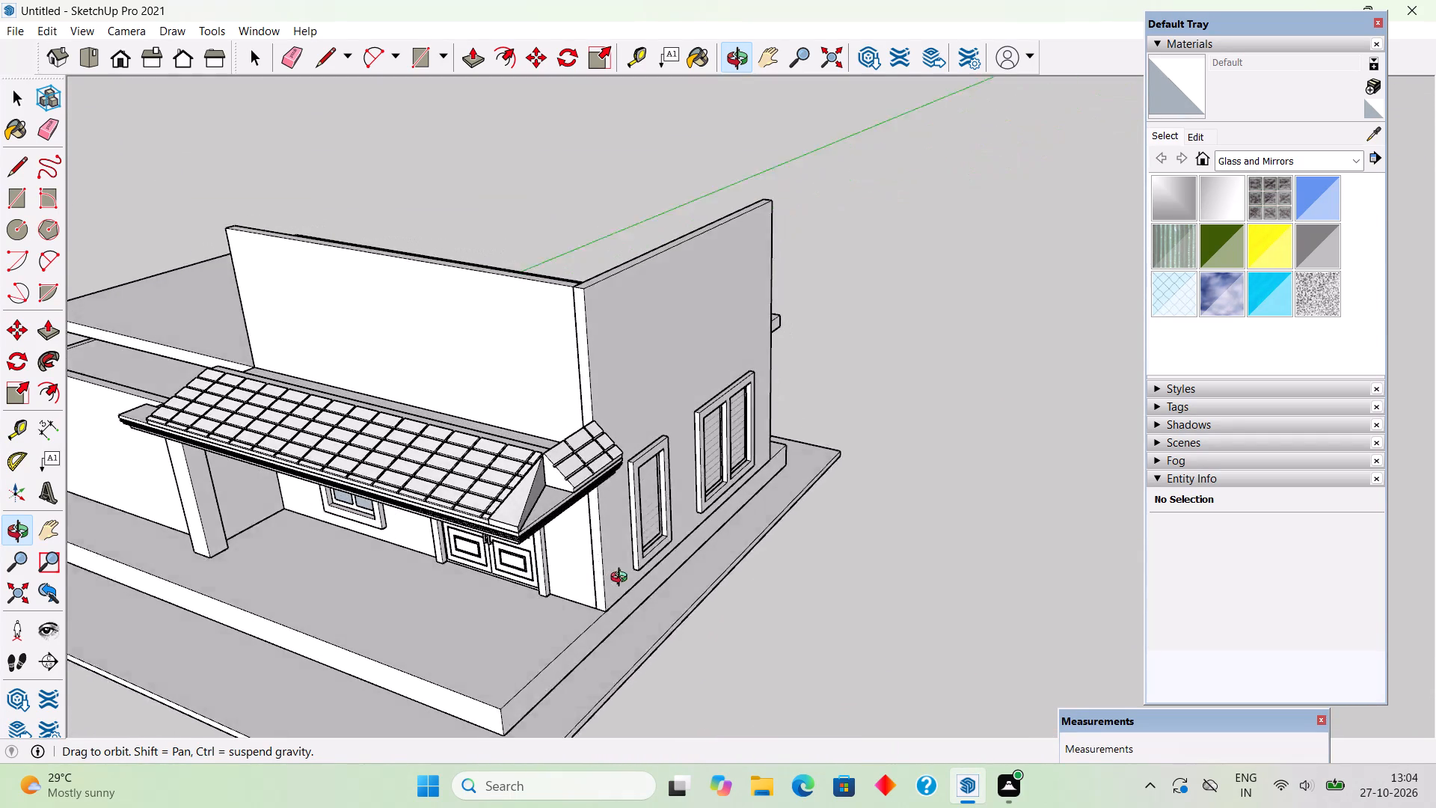
{"action": "middle_click_drag", "start_coordinate": [622, 579], "coordinate": [650, 590]}
{"action": "scroll", "coordinate": [535, 541], "scroll_direction": "up", "scroll_amount": 12}
{"action": "middle_click_drag", "start_coordinate": [538, 536], "coordinate": [631, 584]}
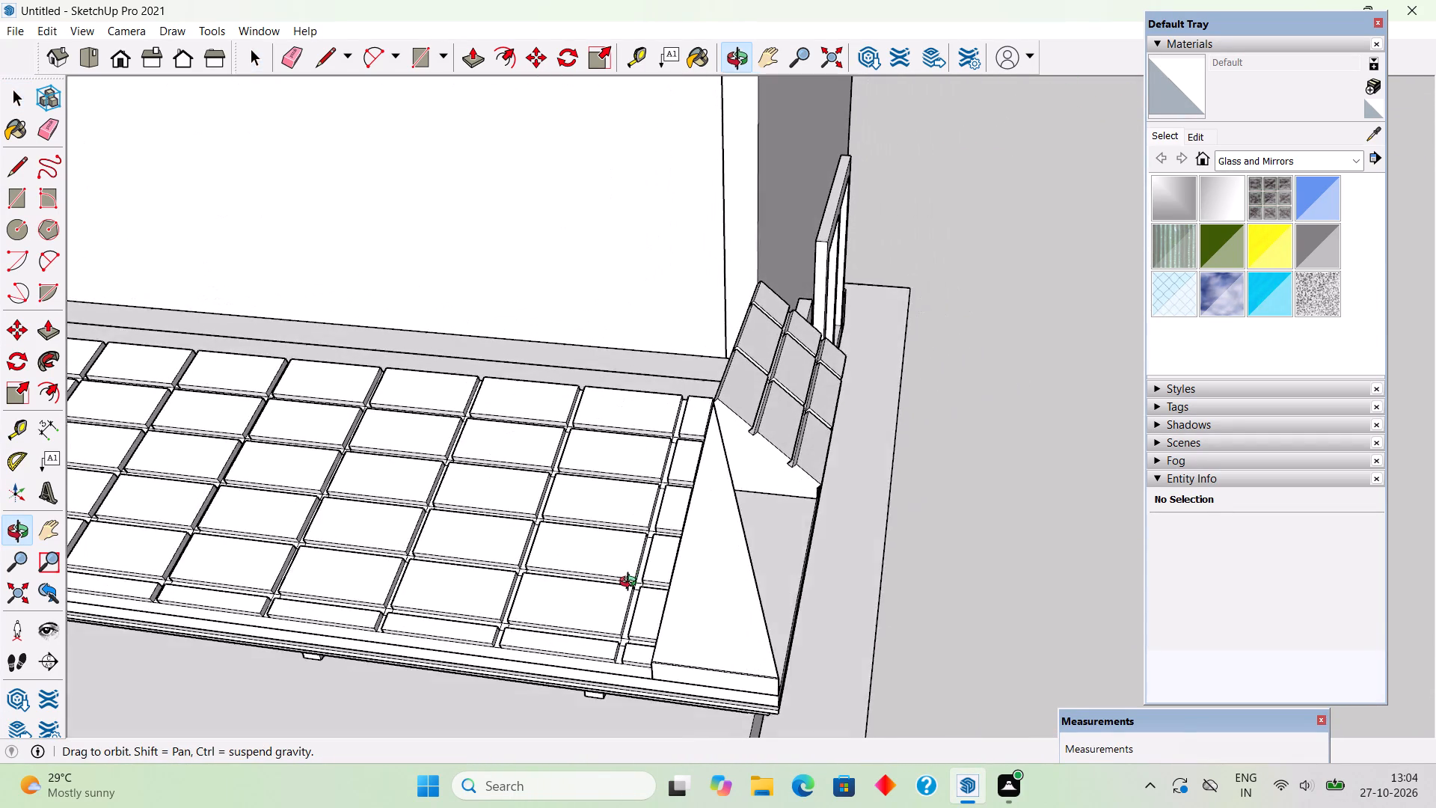
{"action": "middle_click_drag", "start_coordinate": [631, 584], "coordinate": [633, 581]}
{"action": "scroll", "coordinate": [633, 581], "scroll_direction": "up", "scroll_amount": 4}
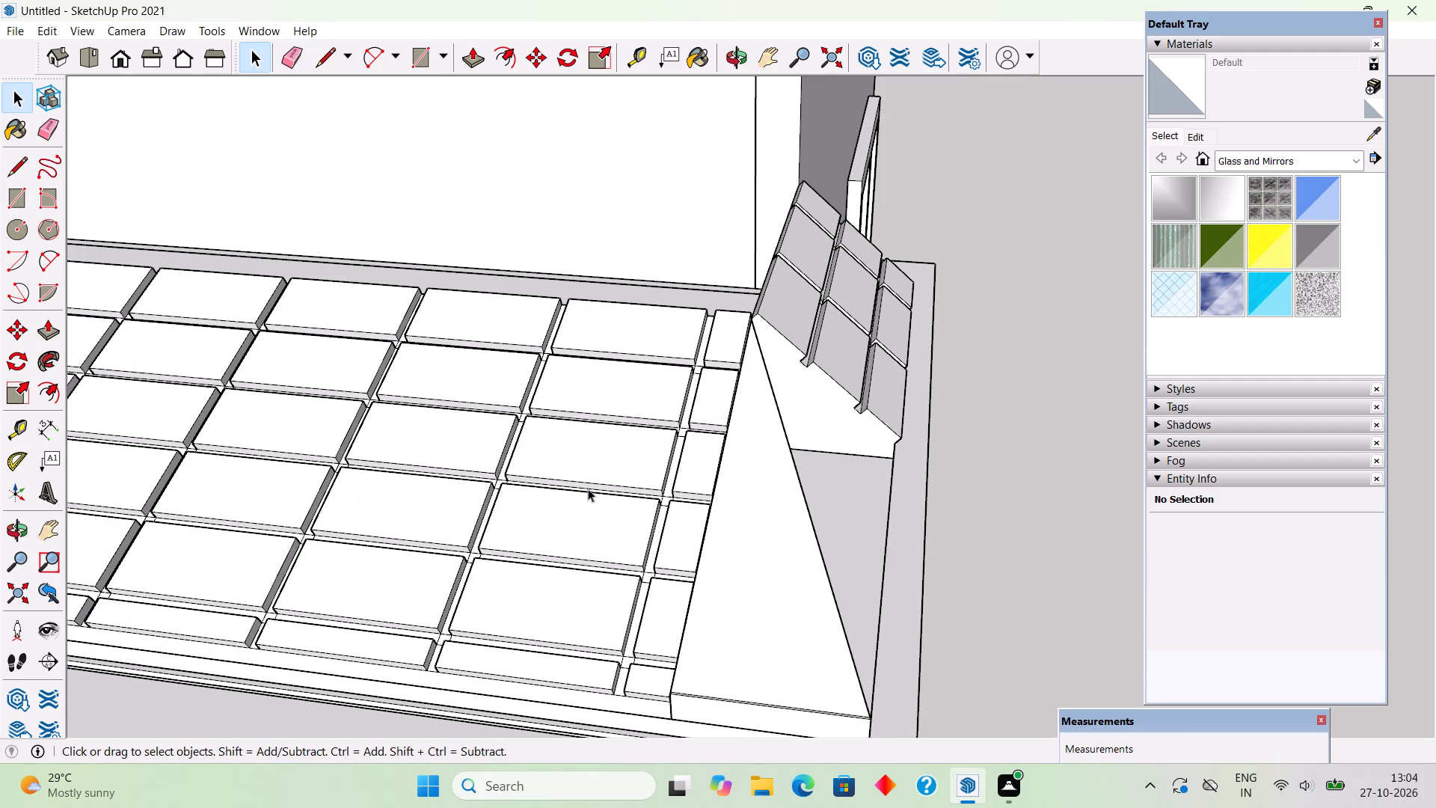
{"action": "scroll", "coordinate": [571, 254], "scroll_direction": "up", "scroll_amount": 6}
{"action": "scroll", "coordinate": [838, 420], "scroll_direction": "up", "scroll_amount": 5}
{"action": "middle_click_drag", "start_coordinate": [836, 429], "coordinate": [791, 565]}
{"action": "scroll", "coordinate": [749, 500], "scroll_direction": "up", "scroll_amount": 6}
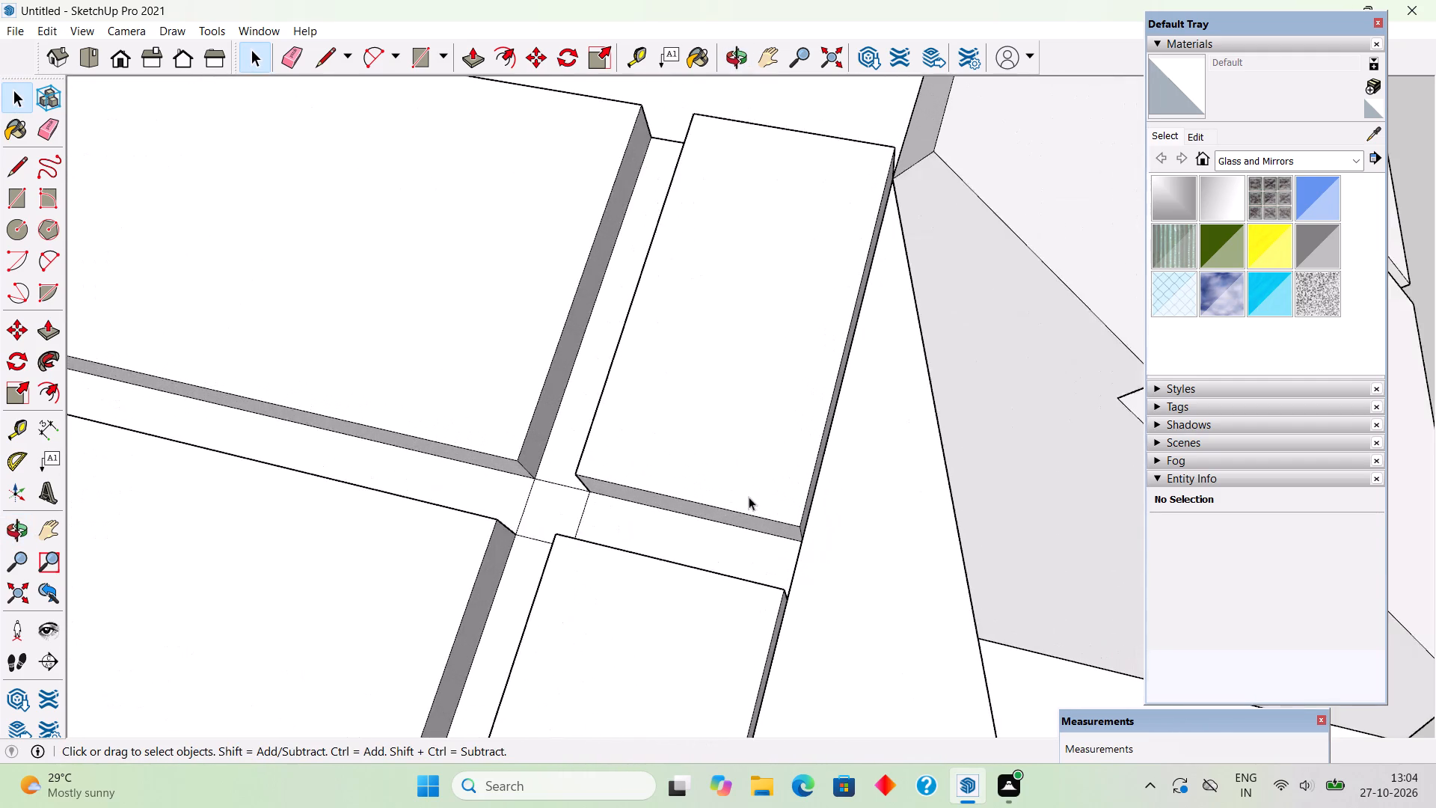
{"action": "scroll", "coordinate": [732, 569], "scroll_direction": "up", "scroll_amount": 2}
{"action": "key", "text": "t"}
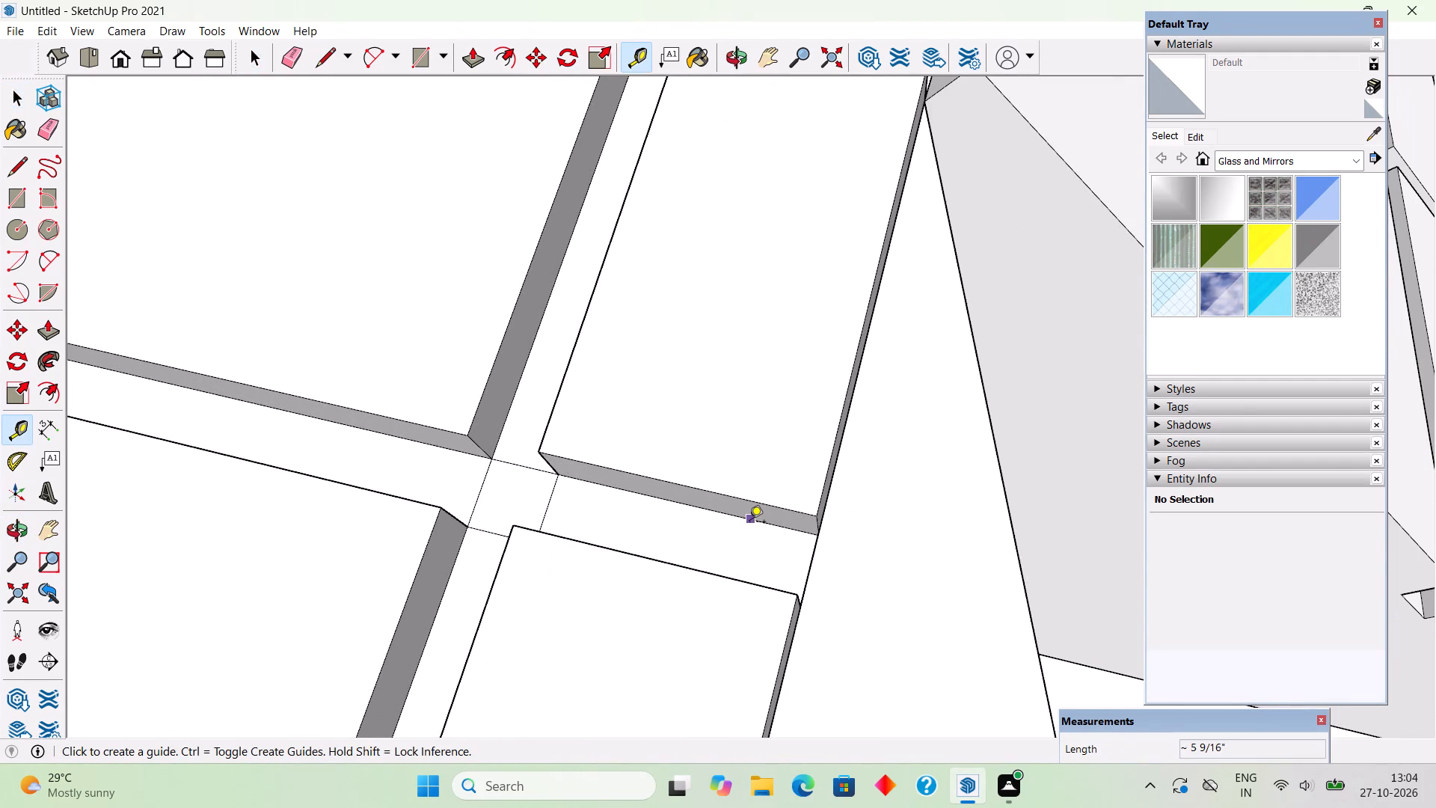
{"action": "double_click", "coordinate": [749, 523]}
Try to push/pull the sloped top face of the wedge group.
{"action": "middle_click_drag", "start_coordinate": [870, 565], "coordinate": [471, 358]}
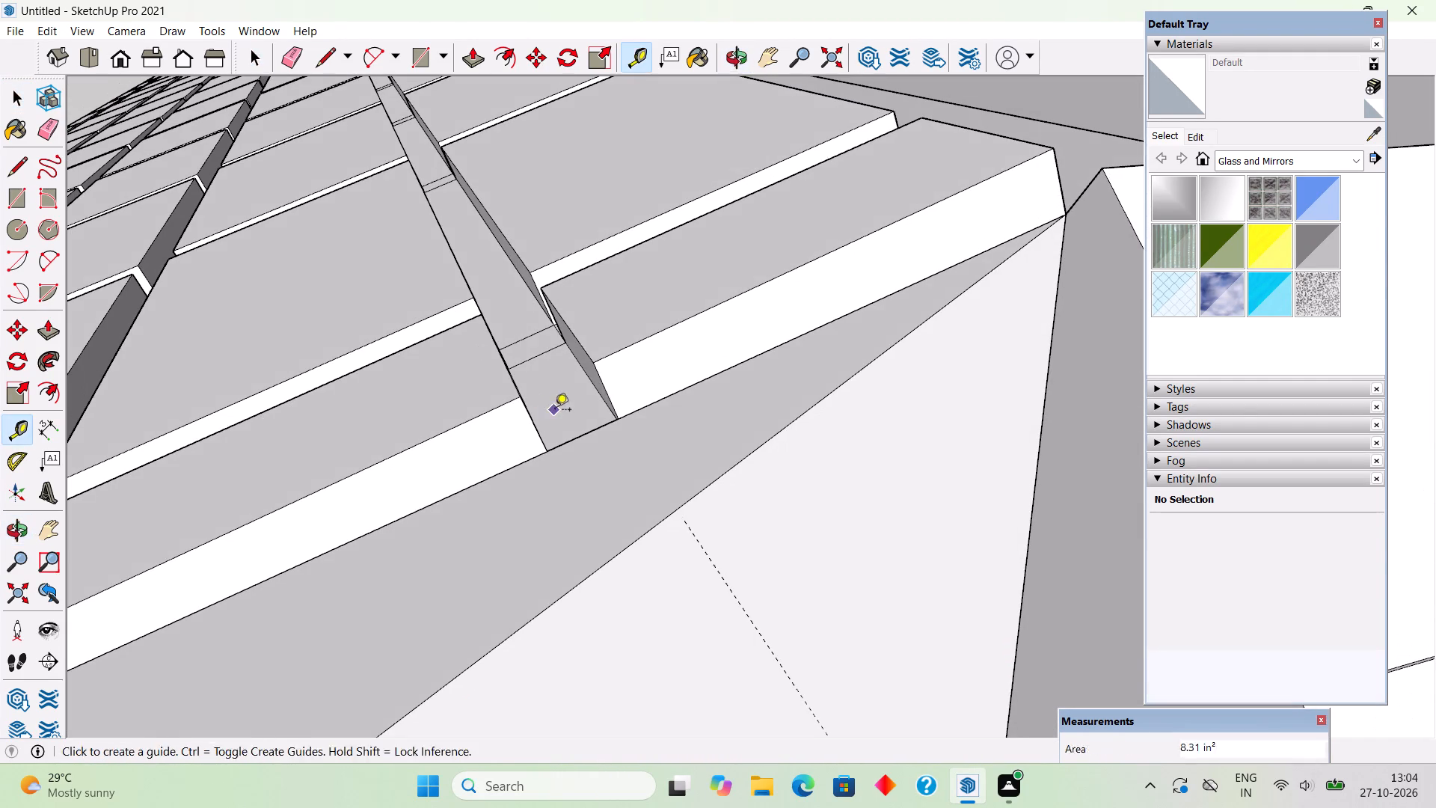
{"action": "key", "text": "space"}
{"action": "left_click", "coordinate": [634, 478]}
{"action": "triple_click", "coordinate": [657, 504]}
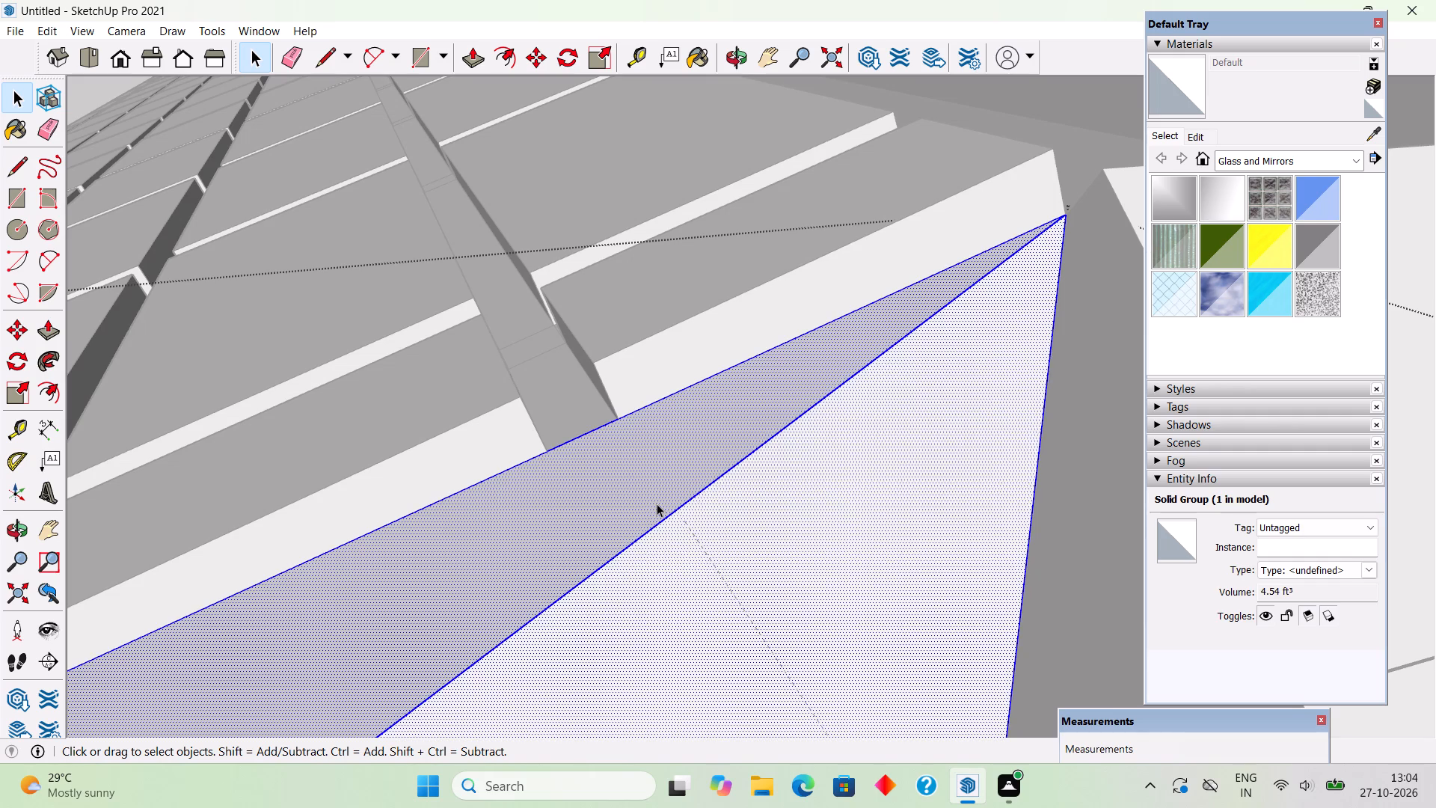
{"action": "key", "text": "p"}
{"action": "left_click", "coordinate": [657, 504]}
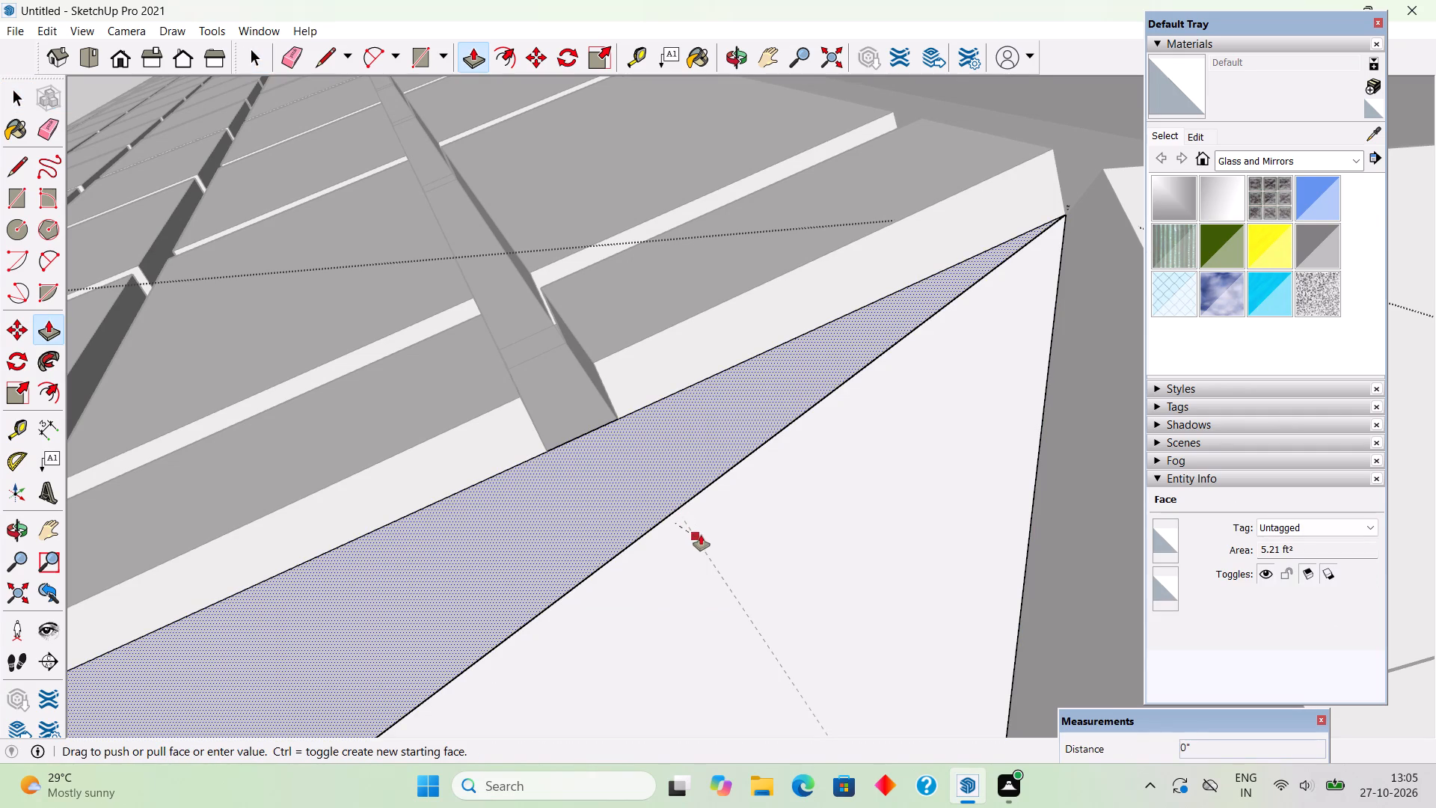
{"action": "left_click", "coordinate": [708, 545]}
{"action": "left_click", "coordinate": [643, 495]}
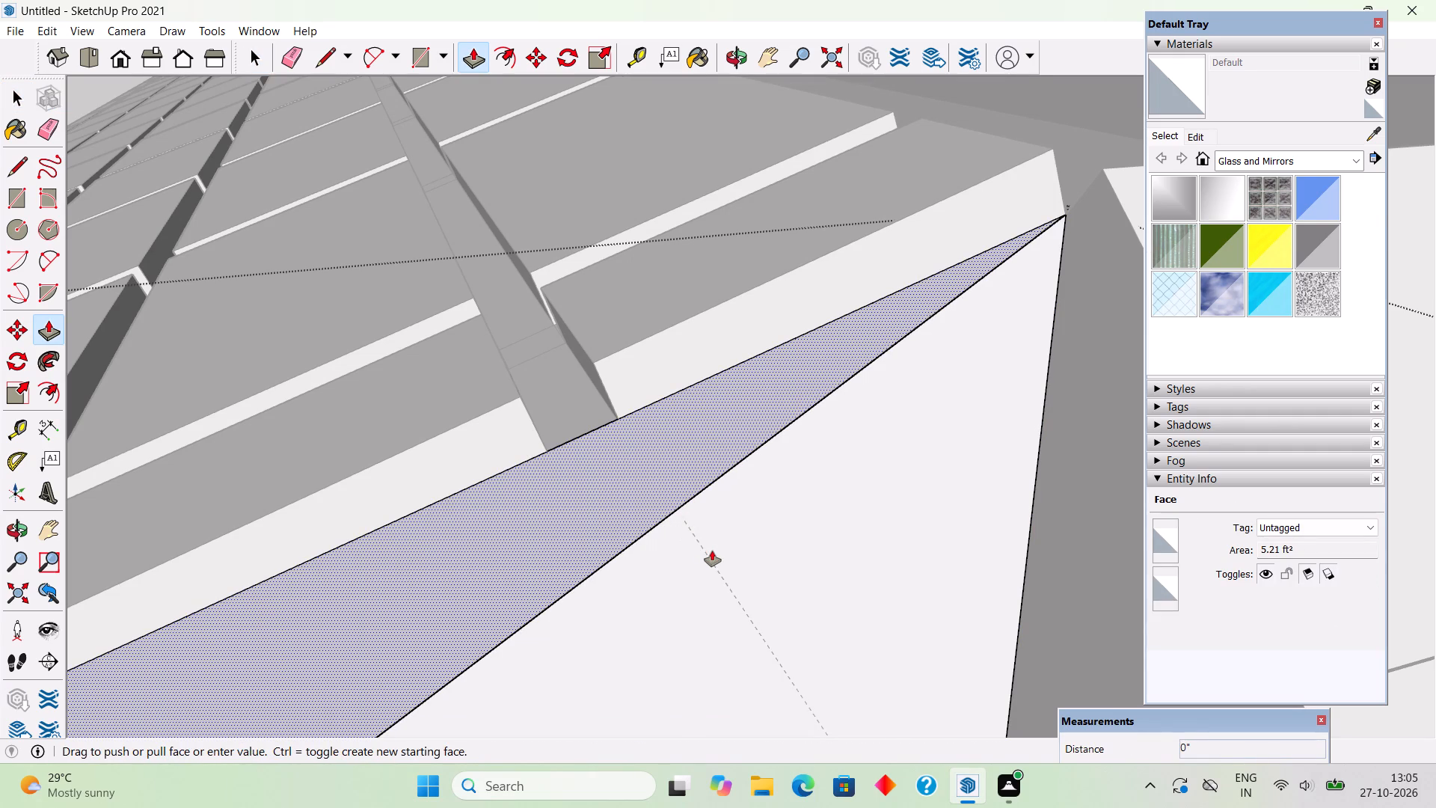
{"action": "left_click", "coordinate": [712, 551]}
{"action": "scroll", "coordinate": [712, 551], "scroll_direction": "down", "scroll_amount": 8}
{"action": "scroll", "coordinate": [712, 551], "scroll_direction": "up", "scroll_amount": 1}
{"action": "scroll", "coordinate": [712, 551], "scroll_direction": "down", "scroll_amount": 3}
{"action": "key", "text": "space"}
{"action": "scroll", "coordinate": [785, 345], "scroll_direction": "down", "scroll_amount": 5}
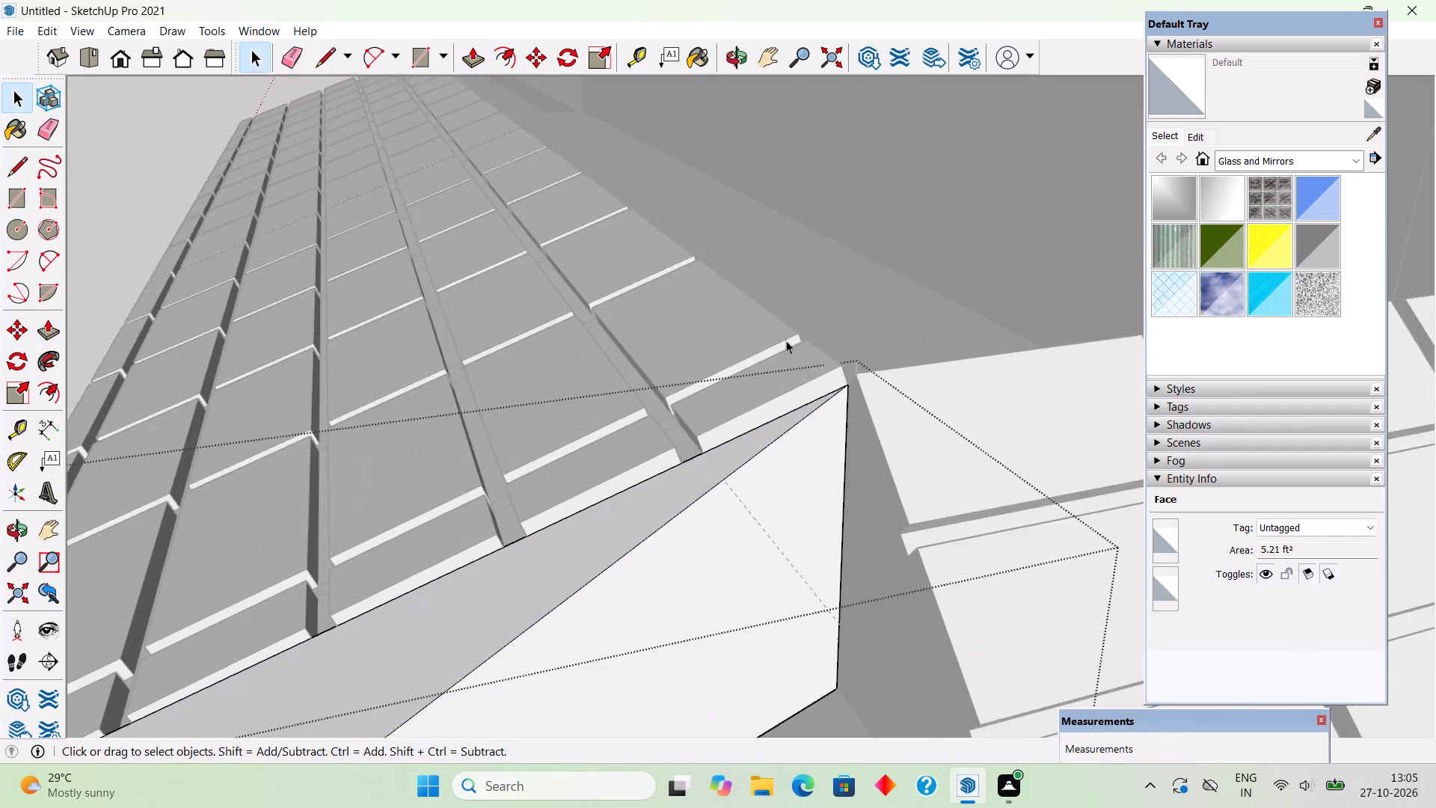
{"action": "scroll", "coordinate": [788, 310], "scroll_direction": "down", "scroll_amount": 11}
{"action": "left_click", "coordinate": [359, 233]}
Place a guide on the wedge's sloped top face, parallel to the long roof's end edge and about 4 1/4" from it.
{"action": "middle_click_drag", "start_coordinate": [957, 530], "coordinate": [1027, 582]}
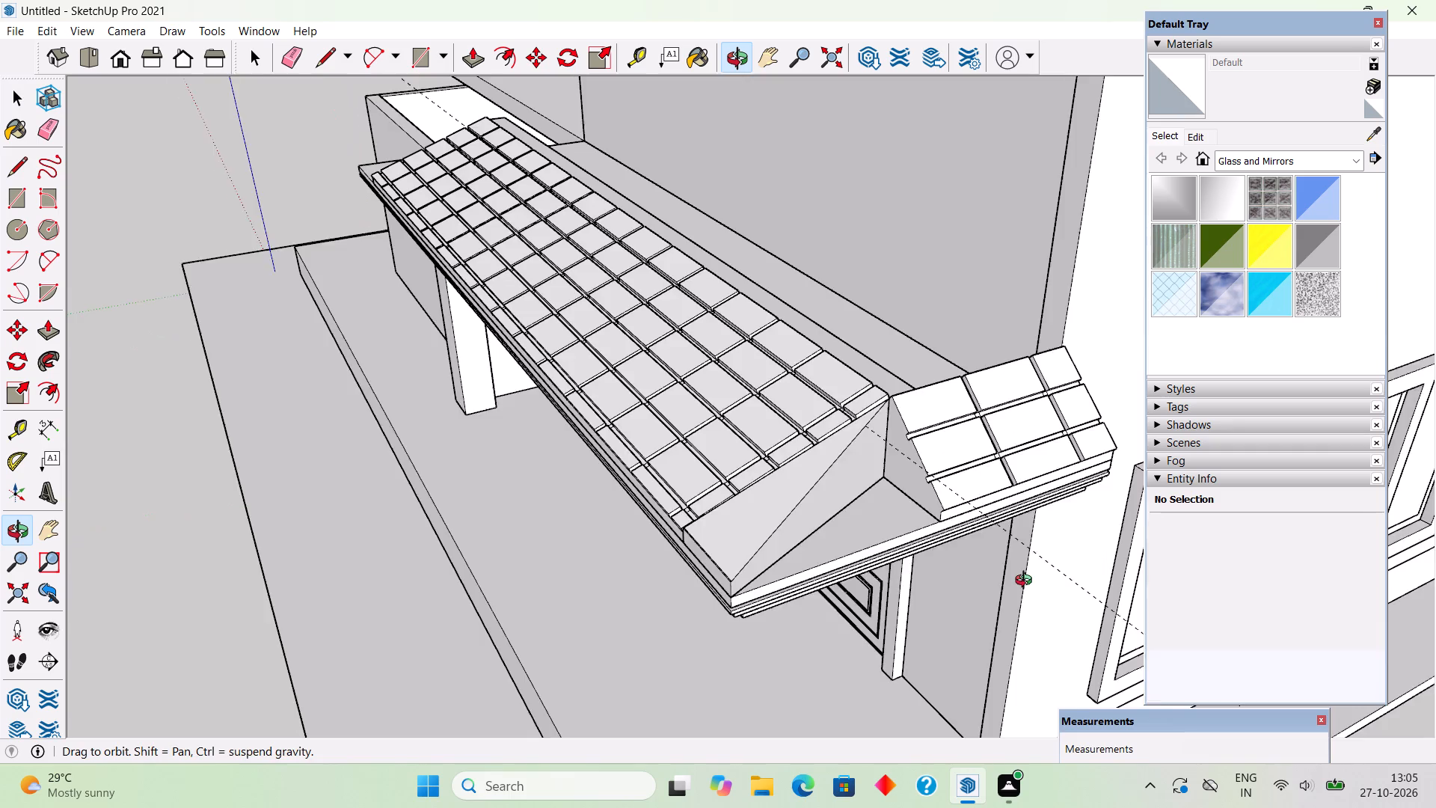
{"action": "middle_click_drag", "start_coordinate": [1027, 582], "coordinate": [1058, 616]}
{"action": "scroll", "coordinate": [978, 505], "scroll_direction": "up", "scroll_amount": 15}
{"action": "scroll", "coordinate": [893, 454], "scroll_direction": "up", "scroll_amount": 2}
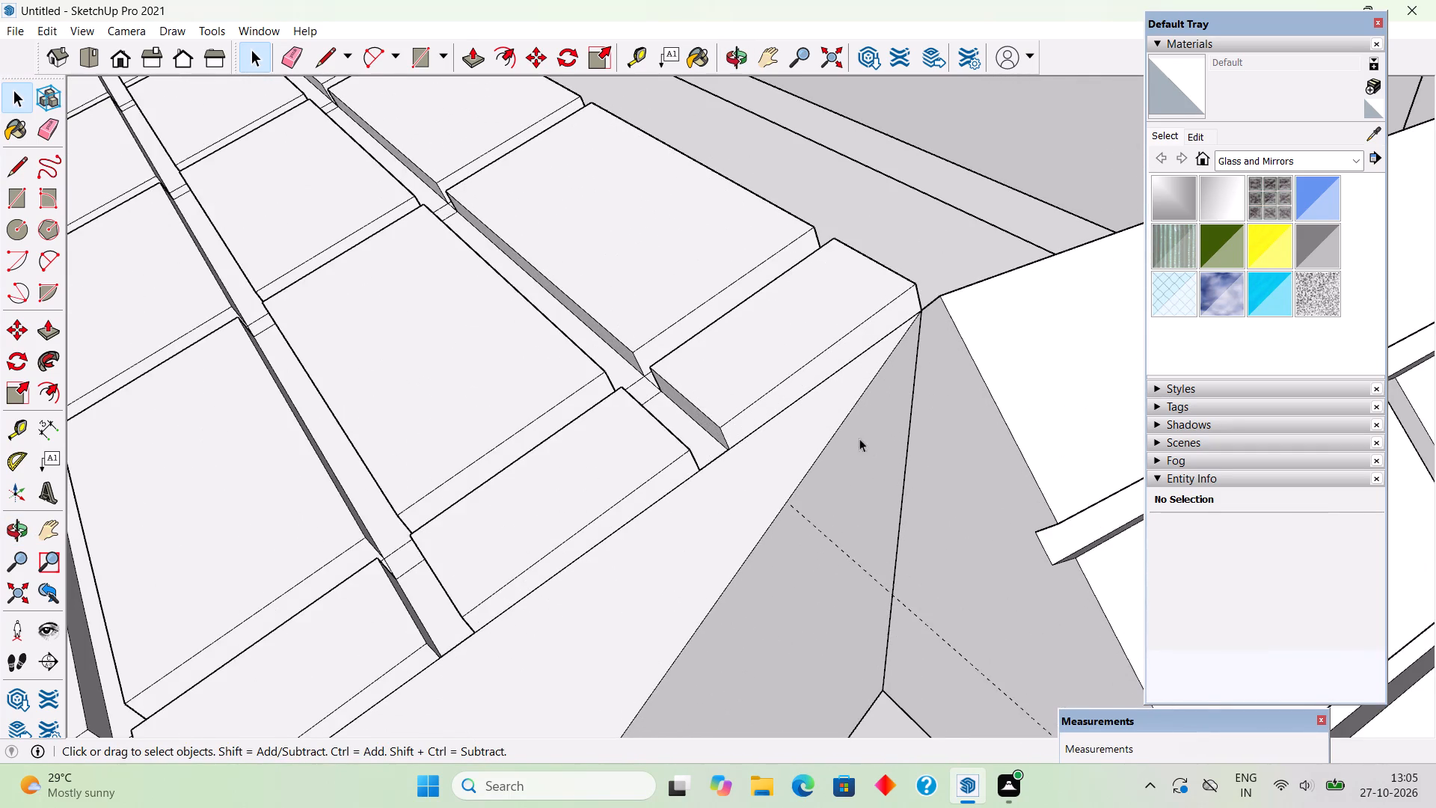
{"action": "middle_click_drag", "start_coordinate": [857, 438], "coordinate": [917, 450]}
{"action": "key", "text": "t"}
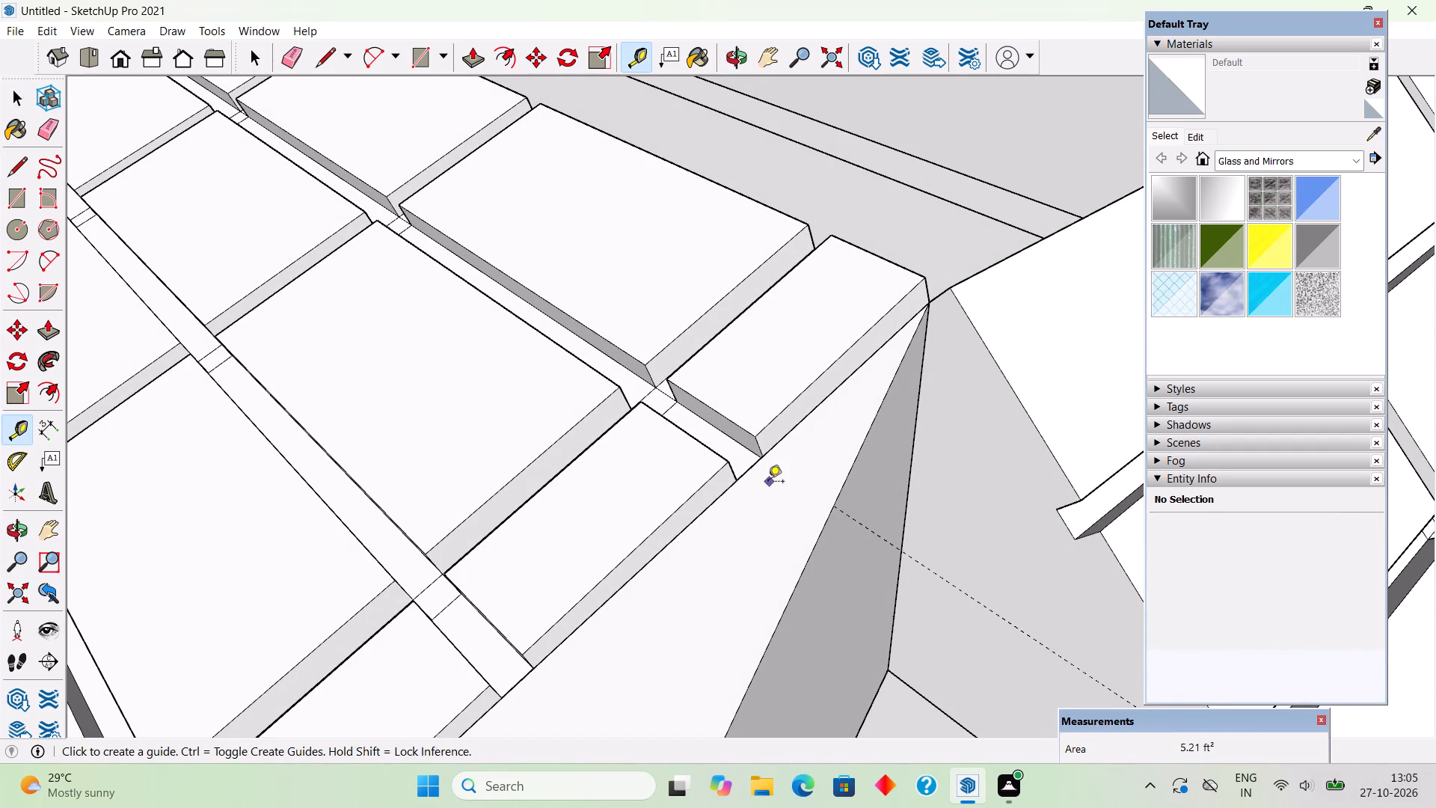
{"action": "left_click", "coordinate": [757, 471]}
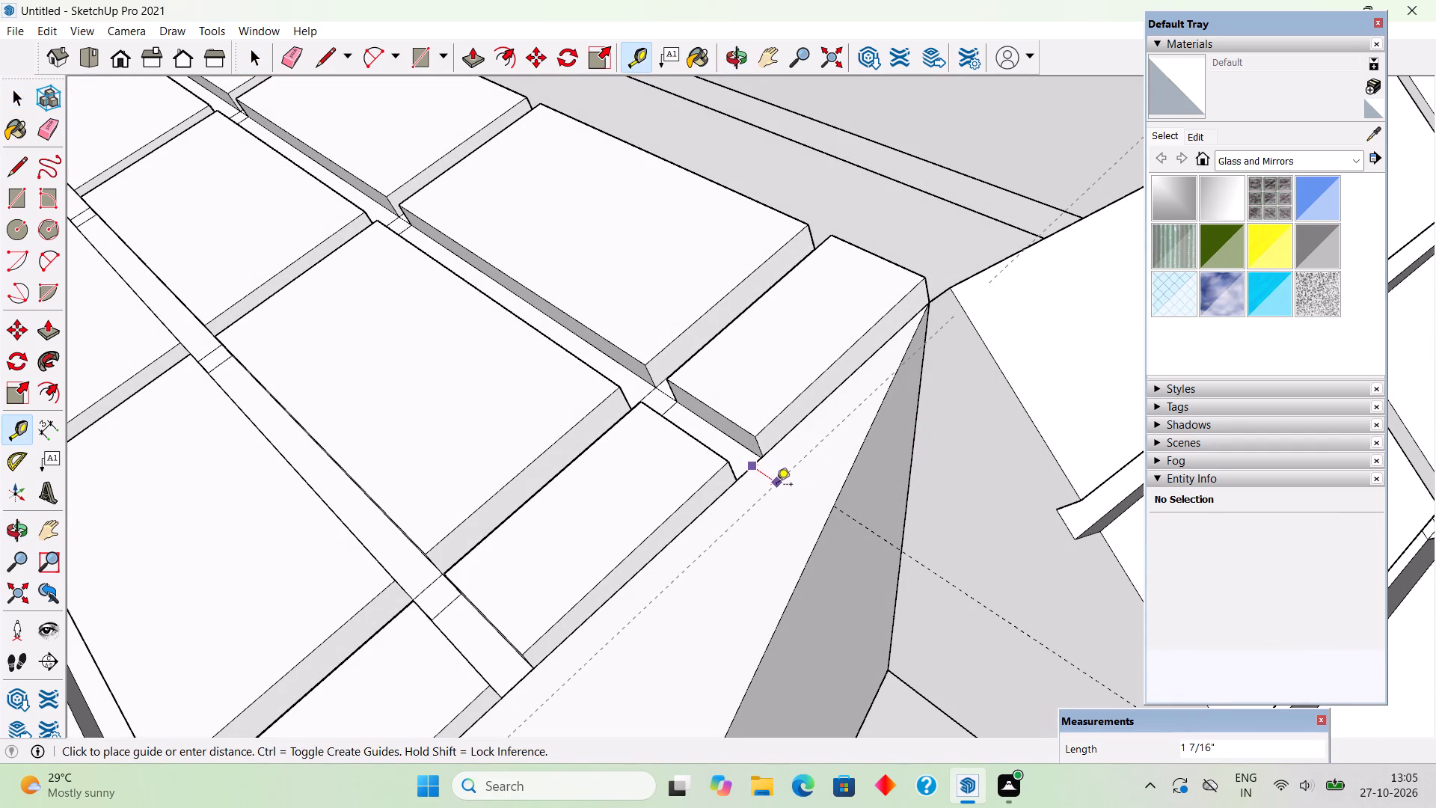
{"action": "scroll", "coordinate": [777, 486], "scroll_direction": "down", "scroll_amount": 12}
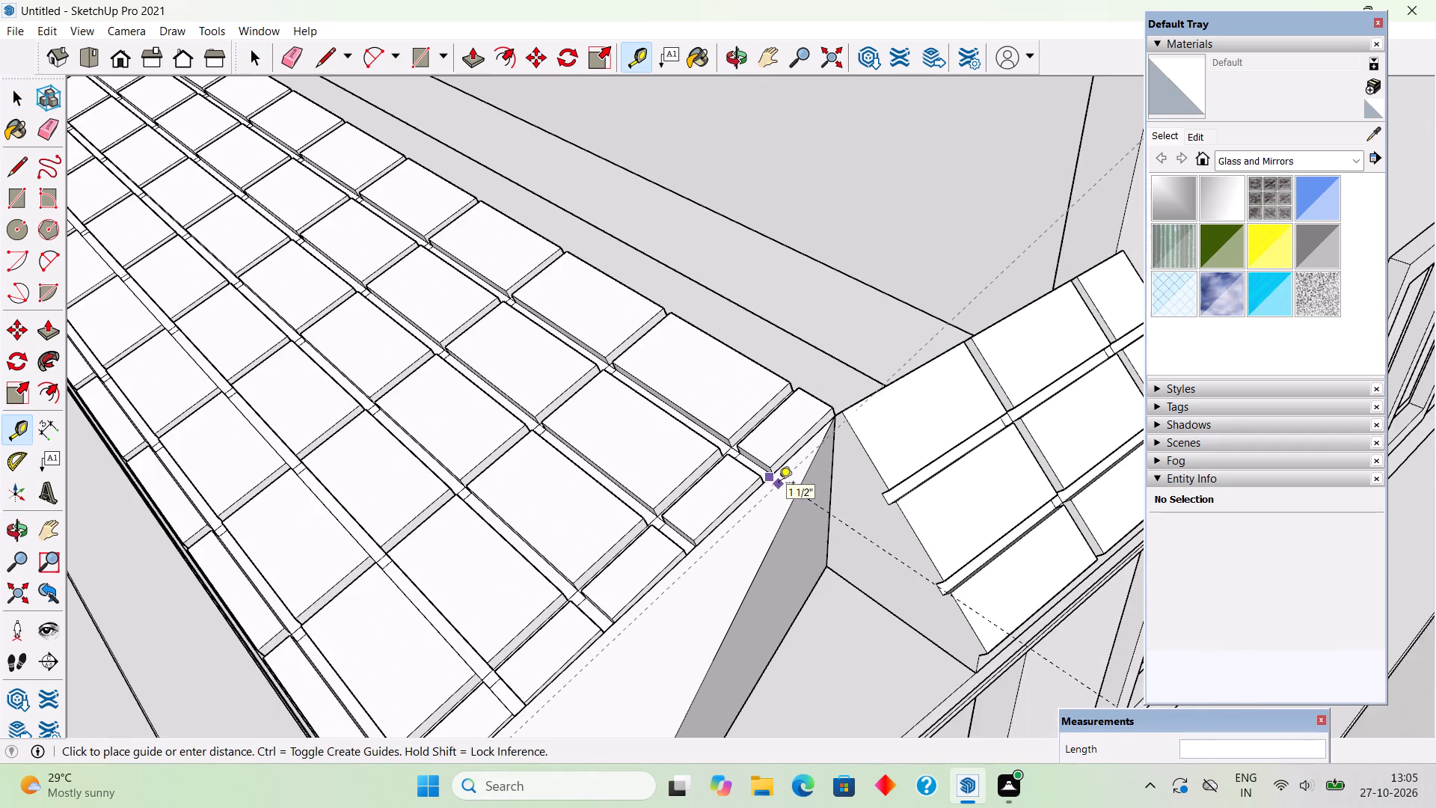
{"action": "left_click", "coordinate": [791, 495]}
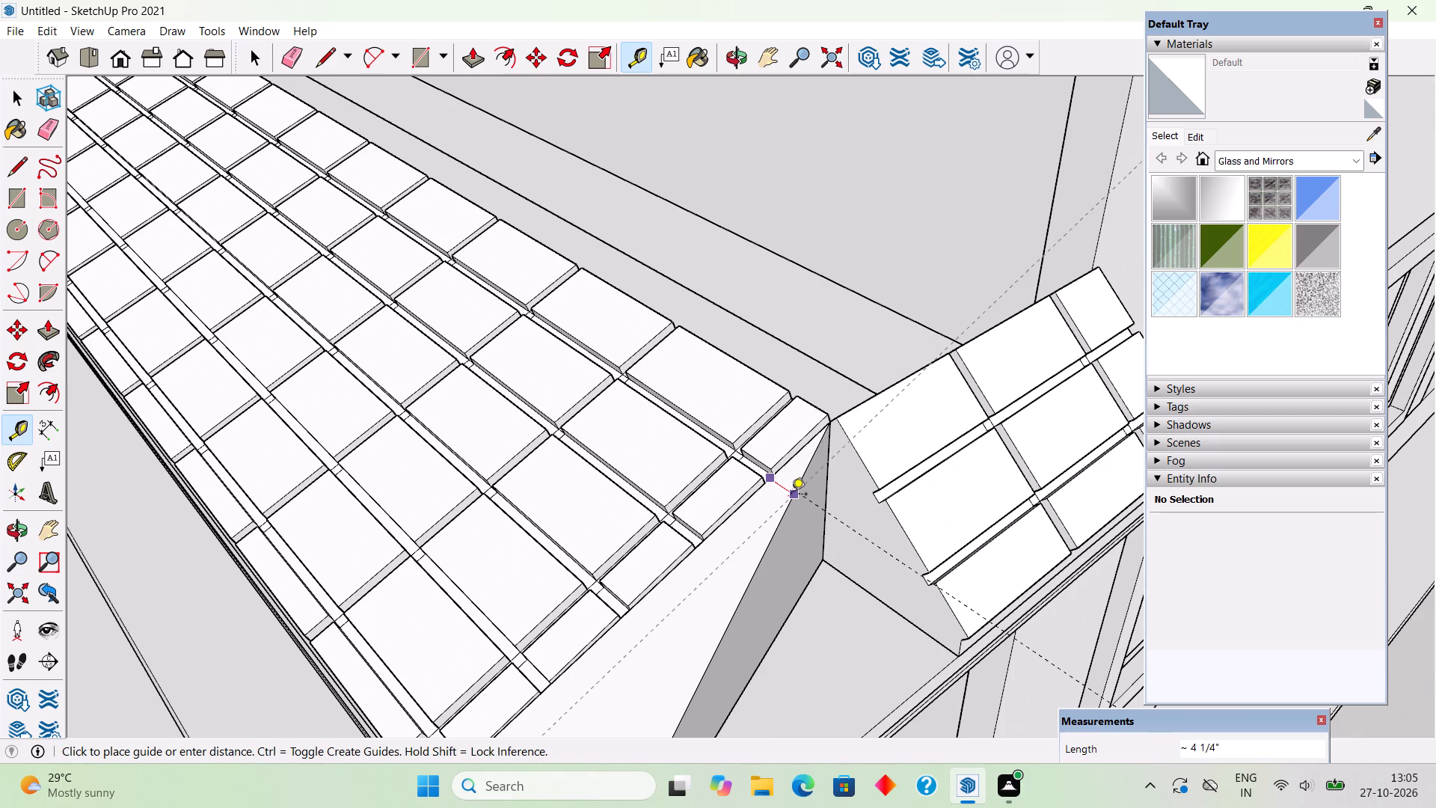
{"action": "scroll", "coordinate": [586, 364], "scroll_direction": "down", "scroll_amount": 5}
{"action": "scroll", "coordinate": [549, 607], "scroll_direction": "up", "scroll_amount": 5}
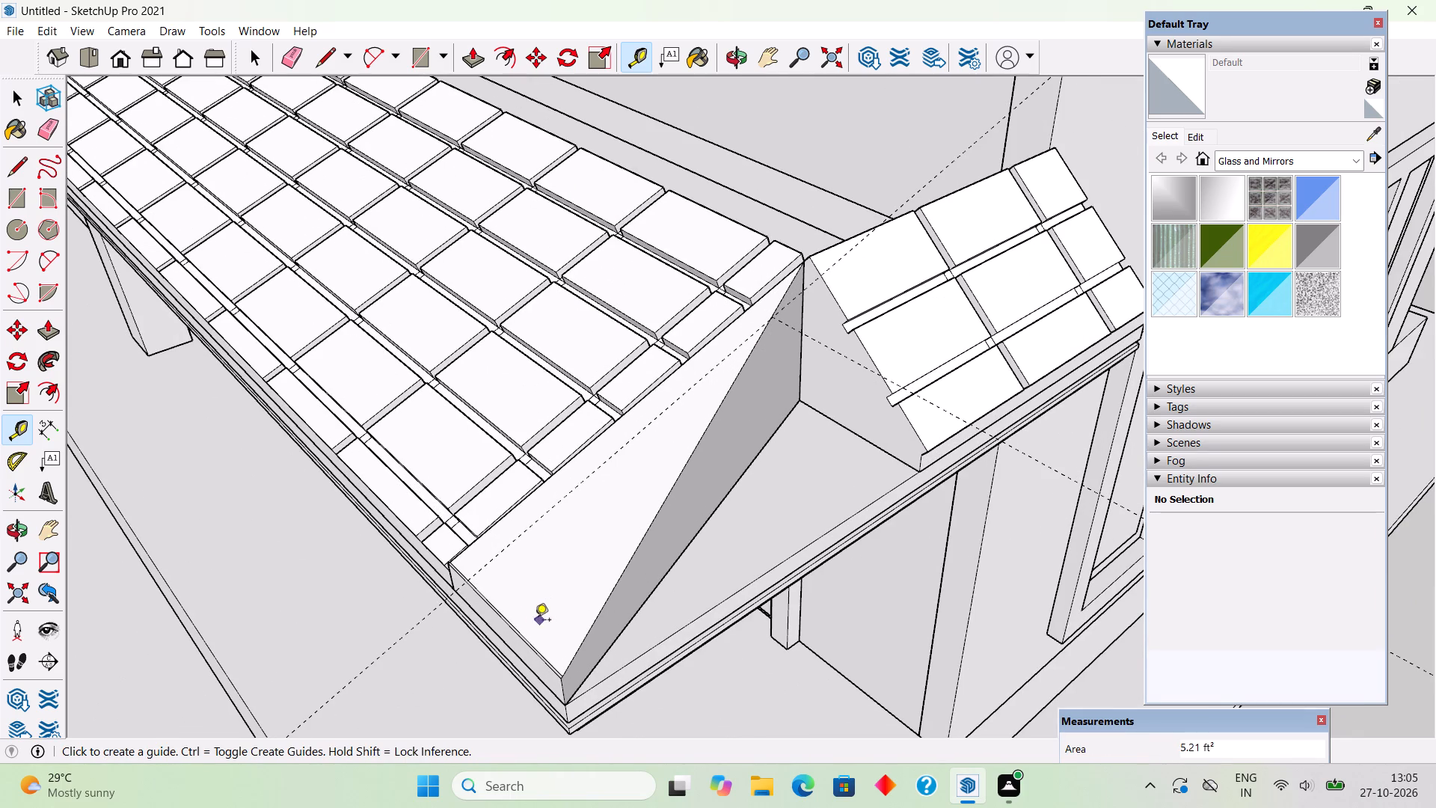
Place a guide across the wedge's sloped top face, parallel to its eave edge and aligned with the lowest narrow cell's upper edge.
{"action": "middle_click_drag", "start_coordinate": [543, 562], "coordinate": [766, 353]}
{"action": "scroll", "coordinate": [772, 371], "scroll_direction": "up", "scroll_amount": 2}
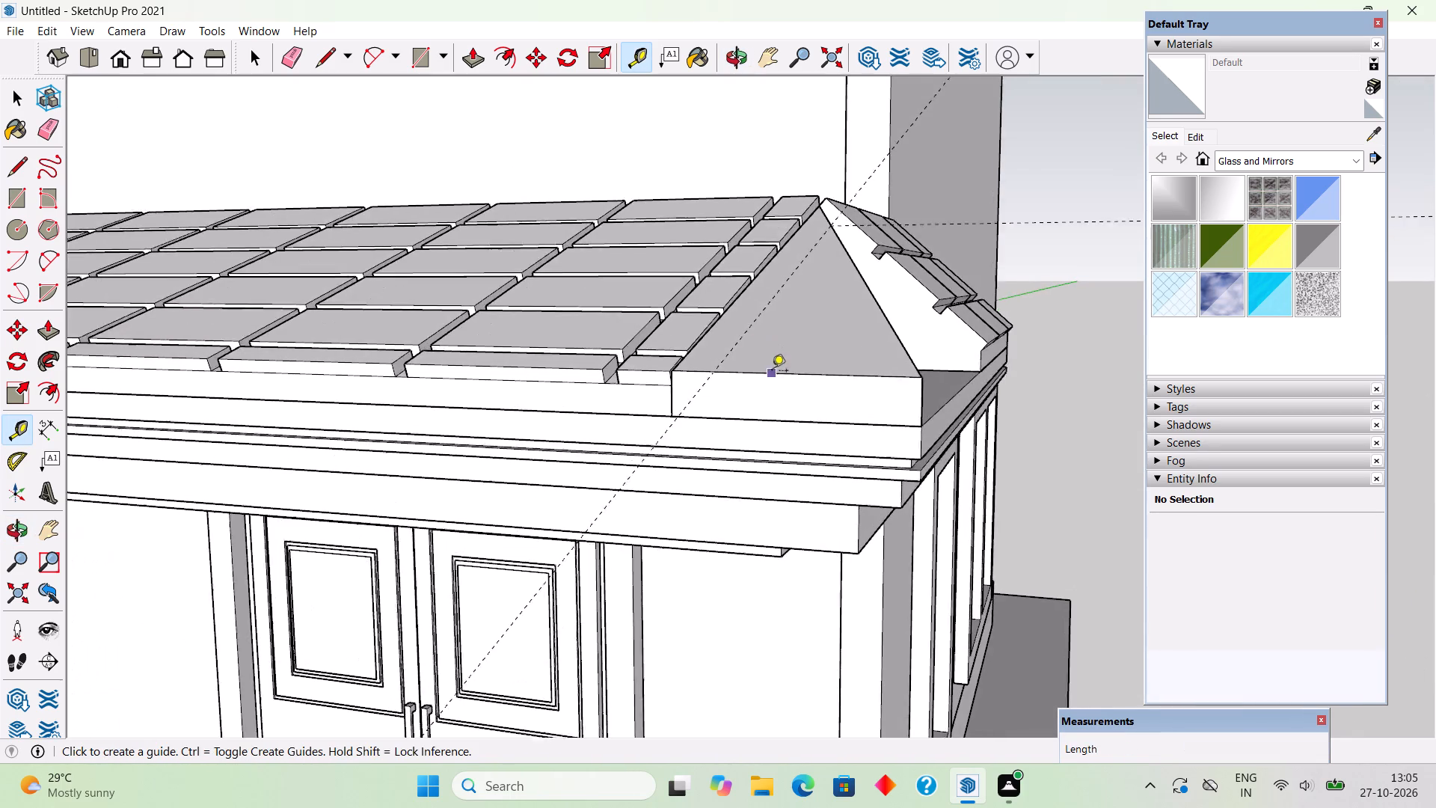
{"action": "scroll", "coordinate": [772, 372], "scroll_direction": "up", "scroll_amount": 3}
{"action": "scroll", "coordinate": [688, 376], "scroll_direction": "up", "scroll_amount": 2}
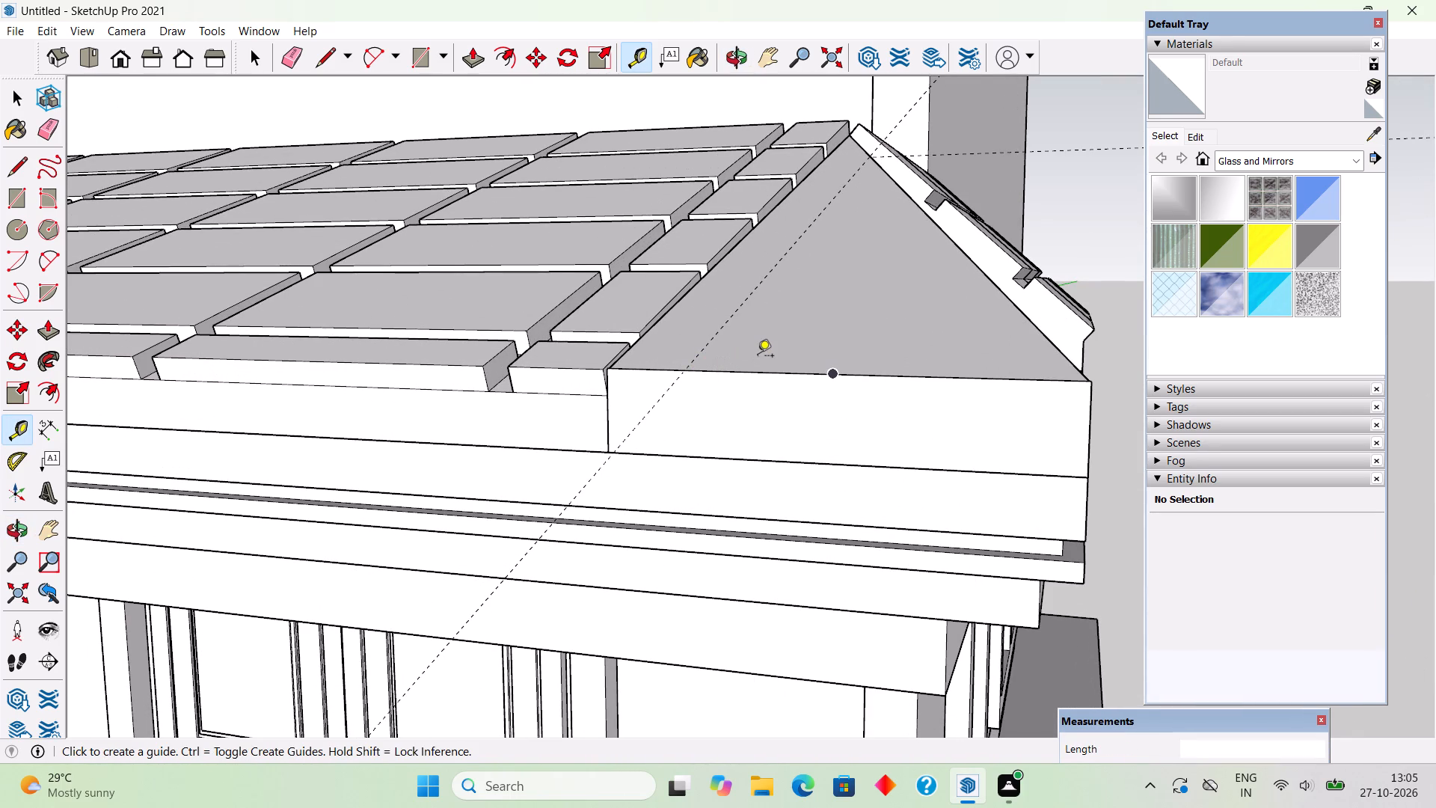
{"action": "left_click", "coordinate": [773, 371]}
{"action": "middle_click_drag", "start_coordinate": [776, 365], "coordinate": [800, 453]}
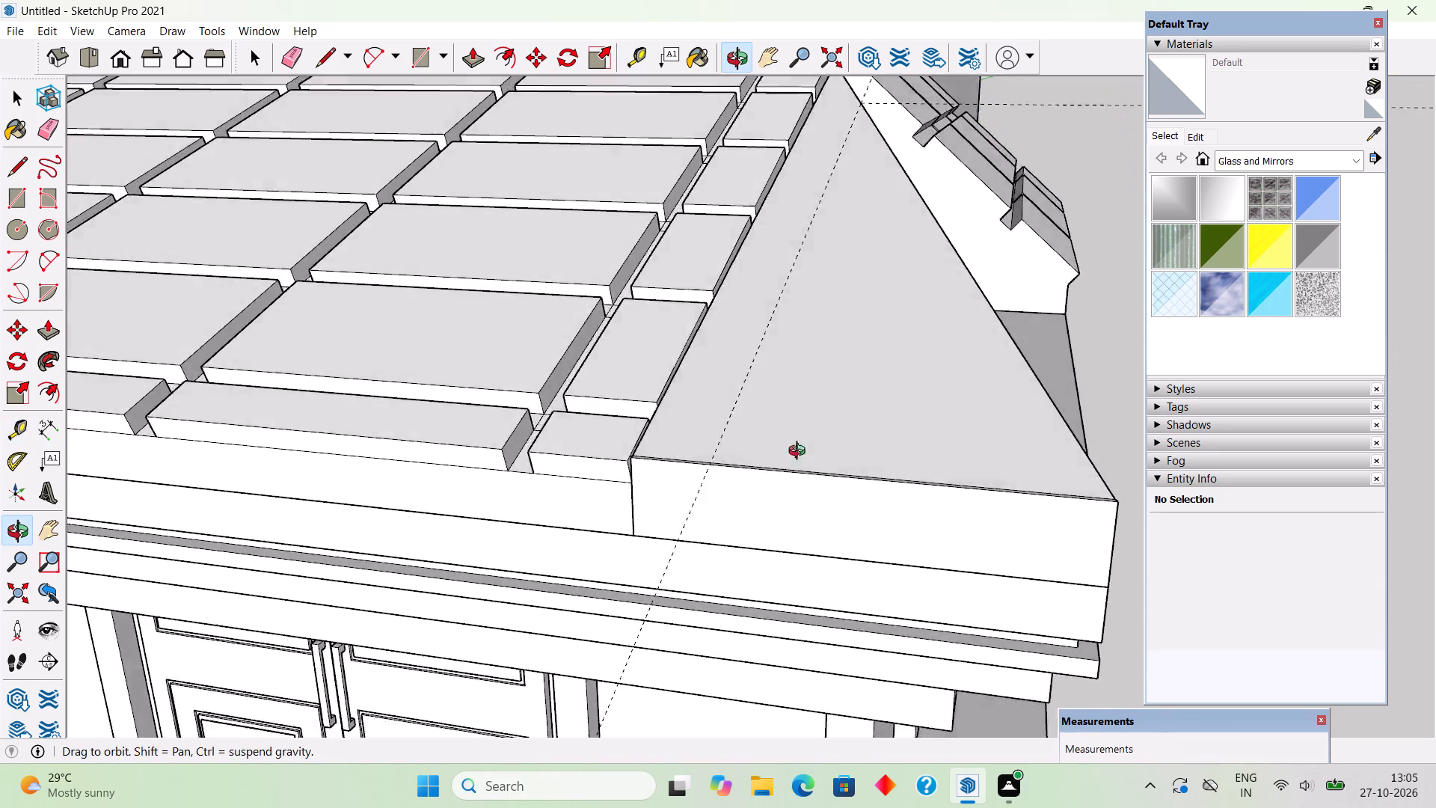
{"action": "middle_click_drag", "start_coordinate": [800, 453], "coordinate": [820, 530]}
{"action": "scroll", "coordinate": [685, 502], "scroll_direction": "up", "scroll_amount": 1}
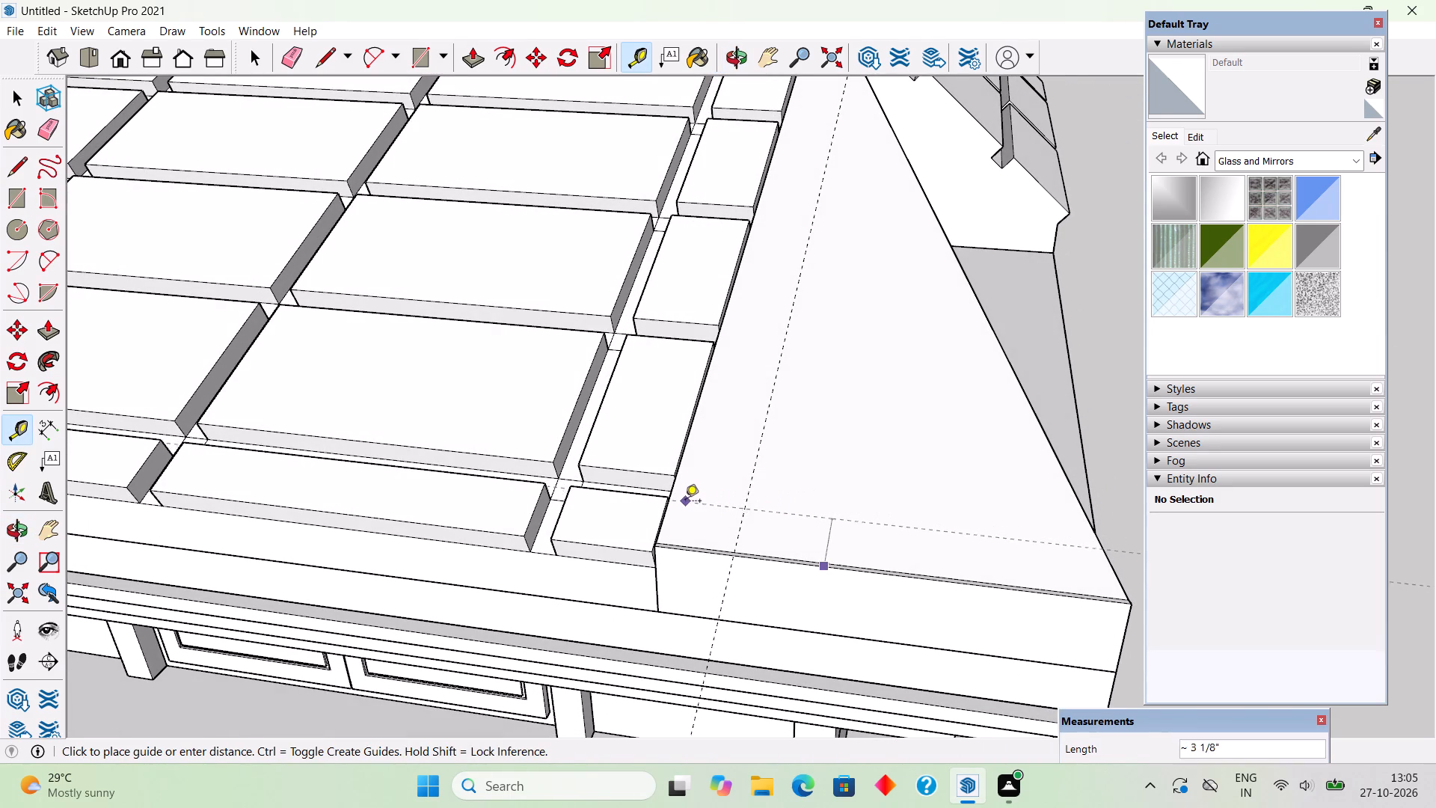
{"action": "scroll", "coordinate": [685, 502], "scroll_direction": "up", "scroll_amount": 7}
{"action": "middle_click_drag", "start_coordinate": [667, 515], "coordinate": [686, 574]}
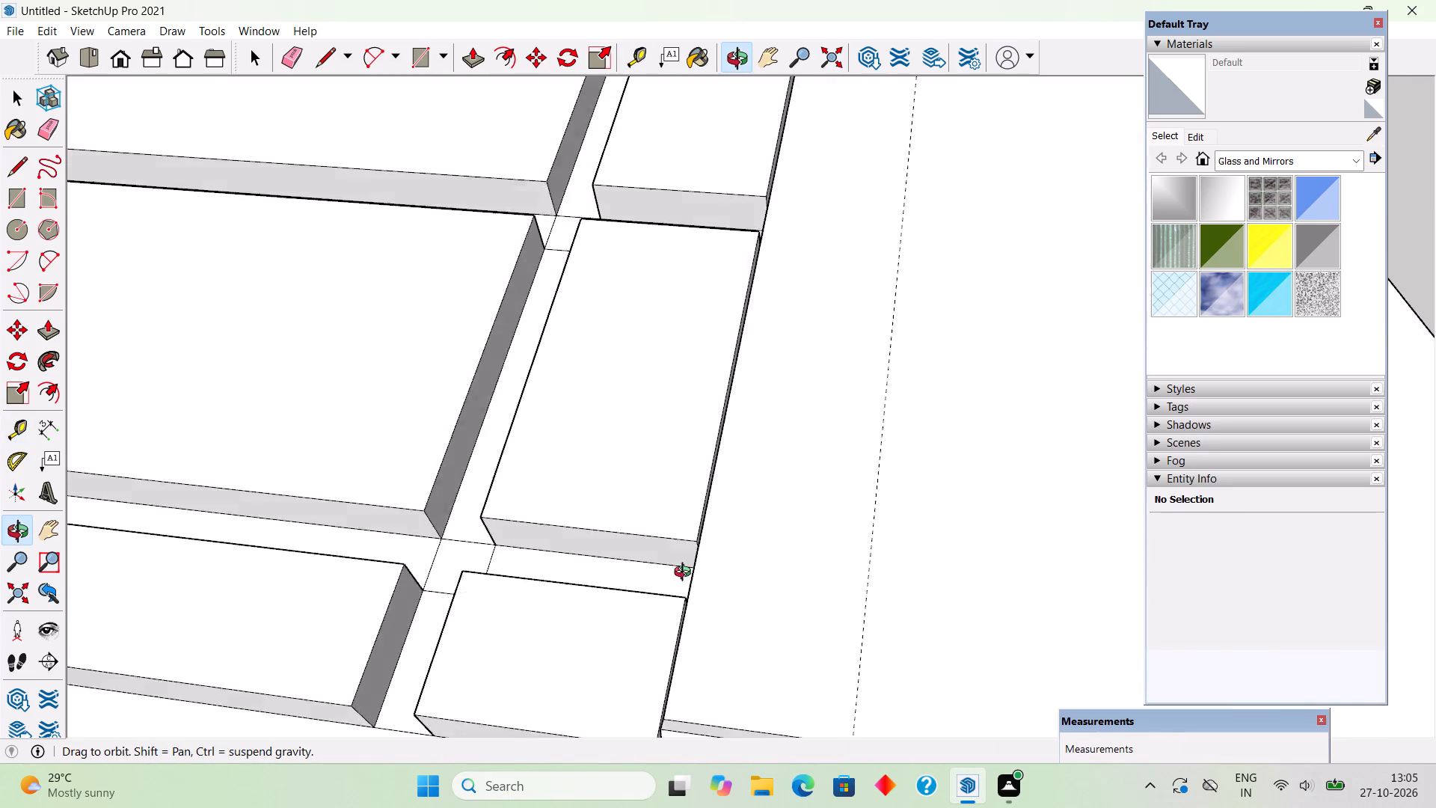
{"action": "middle_click_drag", "start_coordinate": [686, 574], "coordinate": [713, 640]}
{"action": "scroll", "coordinate": [686, 496], "scroll_direction": "down", "scroll_amount": 8}
{"action": "middle_click_drag", "start_coordinate": [754, 420], "coordinate": [326, 422]}
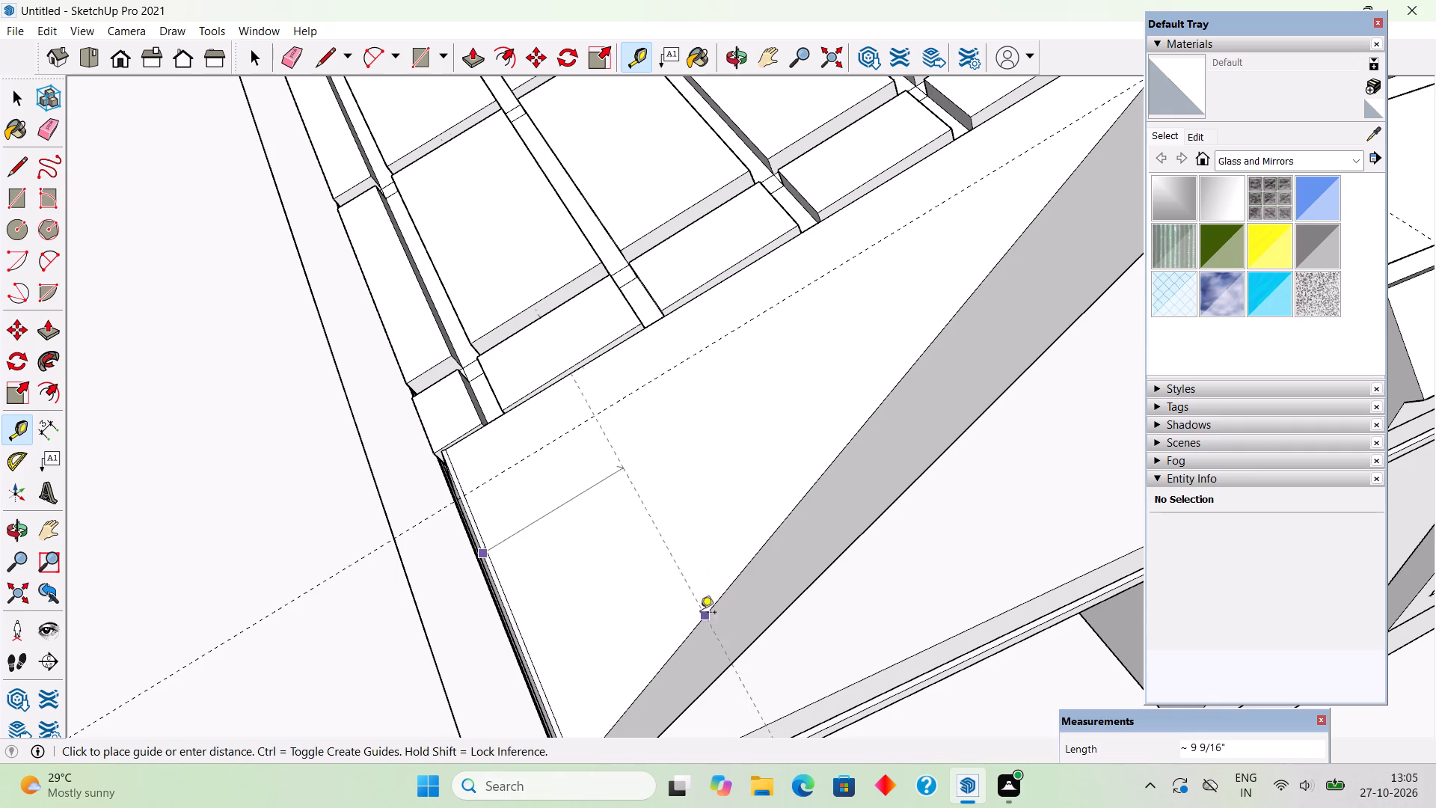
{"action": "scroll", "coordinate": [600, 642], "scroll_direction": "down", "scroll_amount": 3}
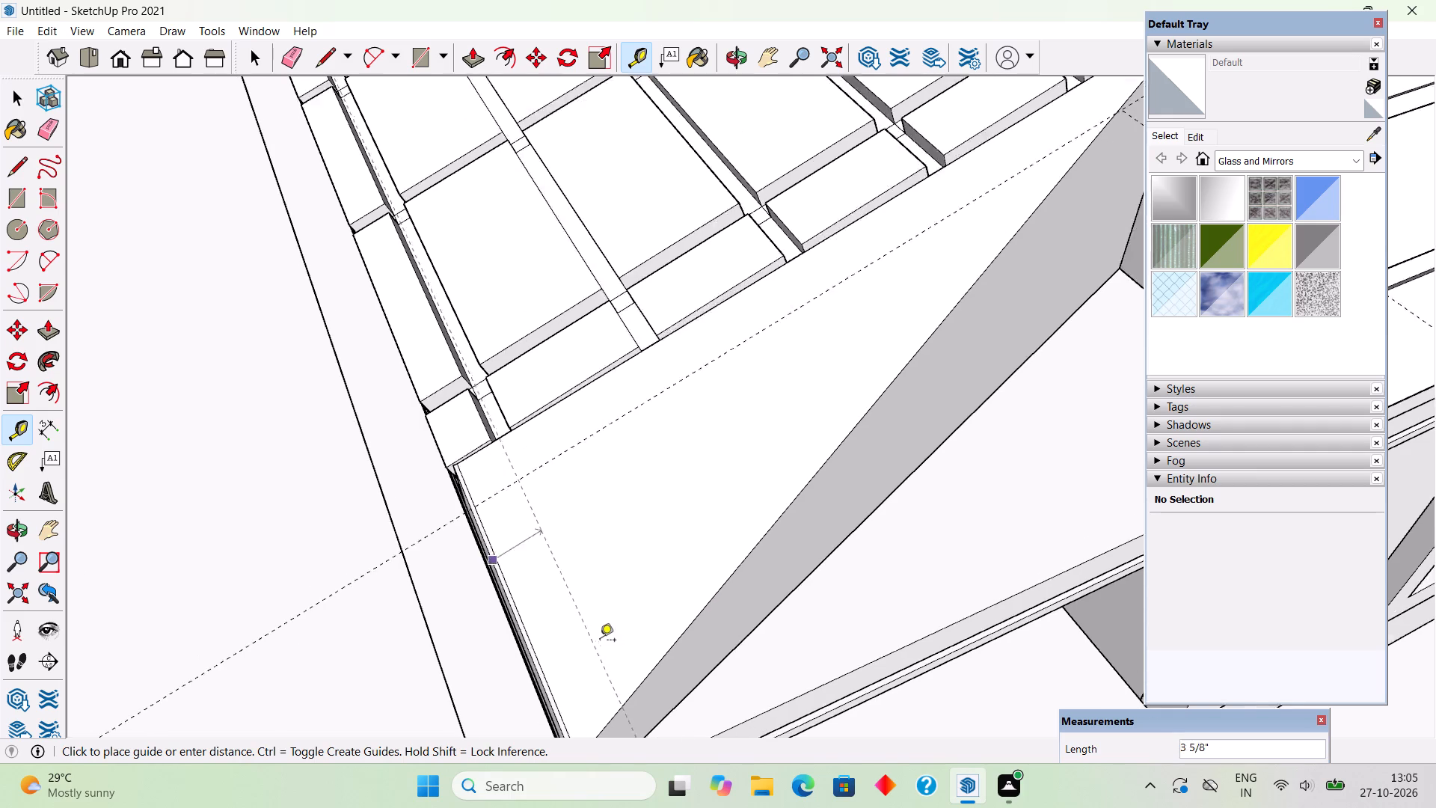
{"action": "scroll", "coordinate": [600, 641], "scroll_direction": "down", "scroll_amount": 5}
{"action": "scroll", "coordinate": [589, 643], "scroll_direction": "up", "scroll_amount": 4}
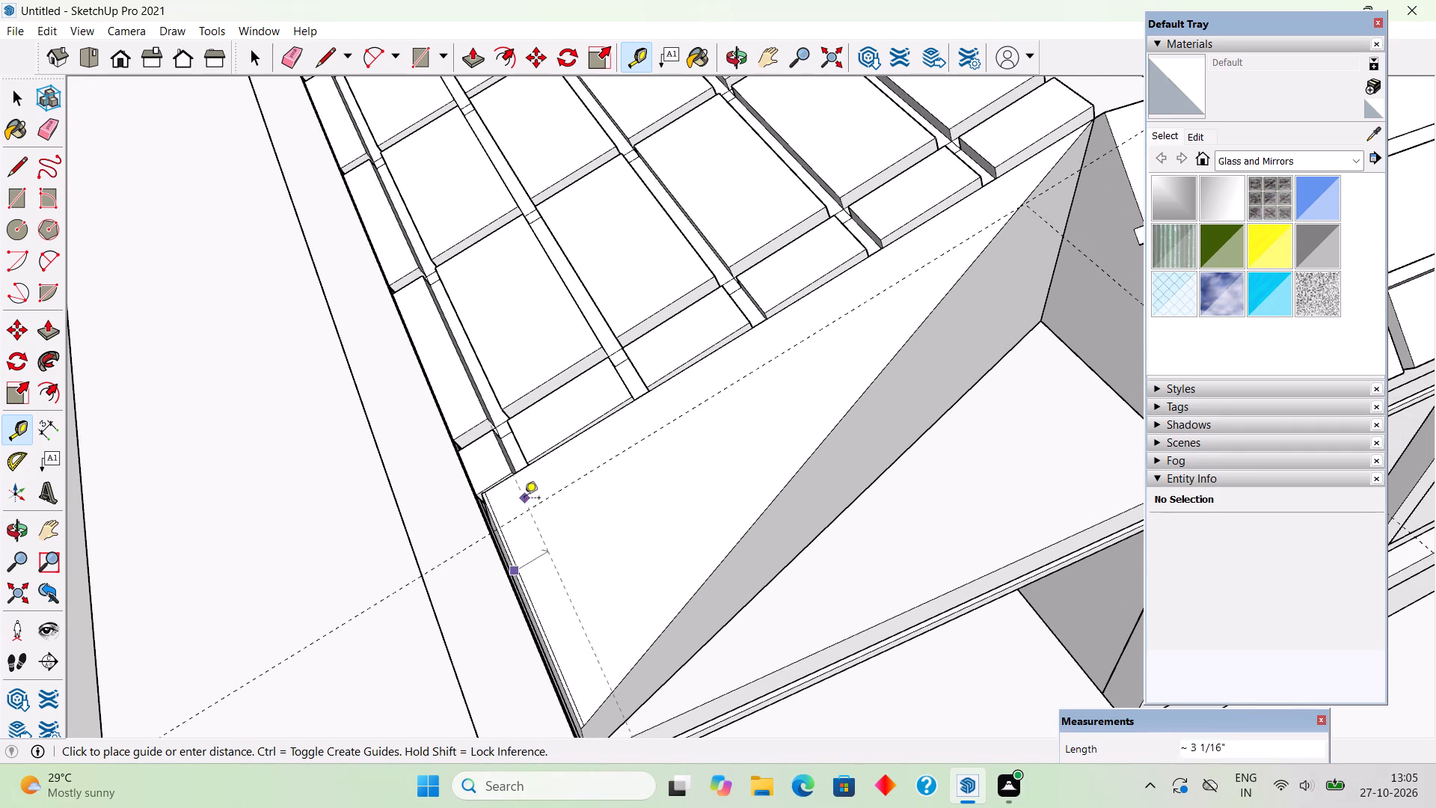
{"action": "scroll", "coordinate": [515, 477], "scroll_direction": "up", "scroll_amount": 15}
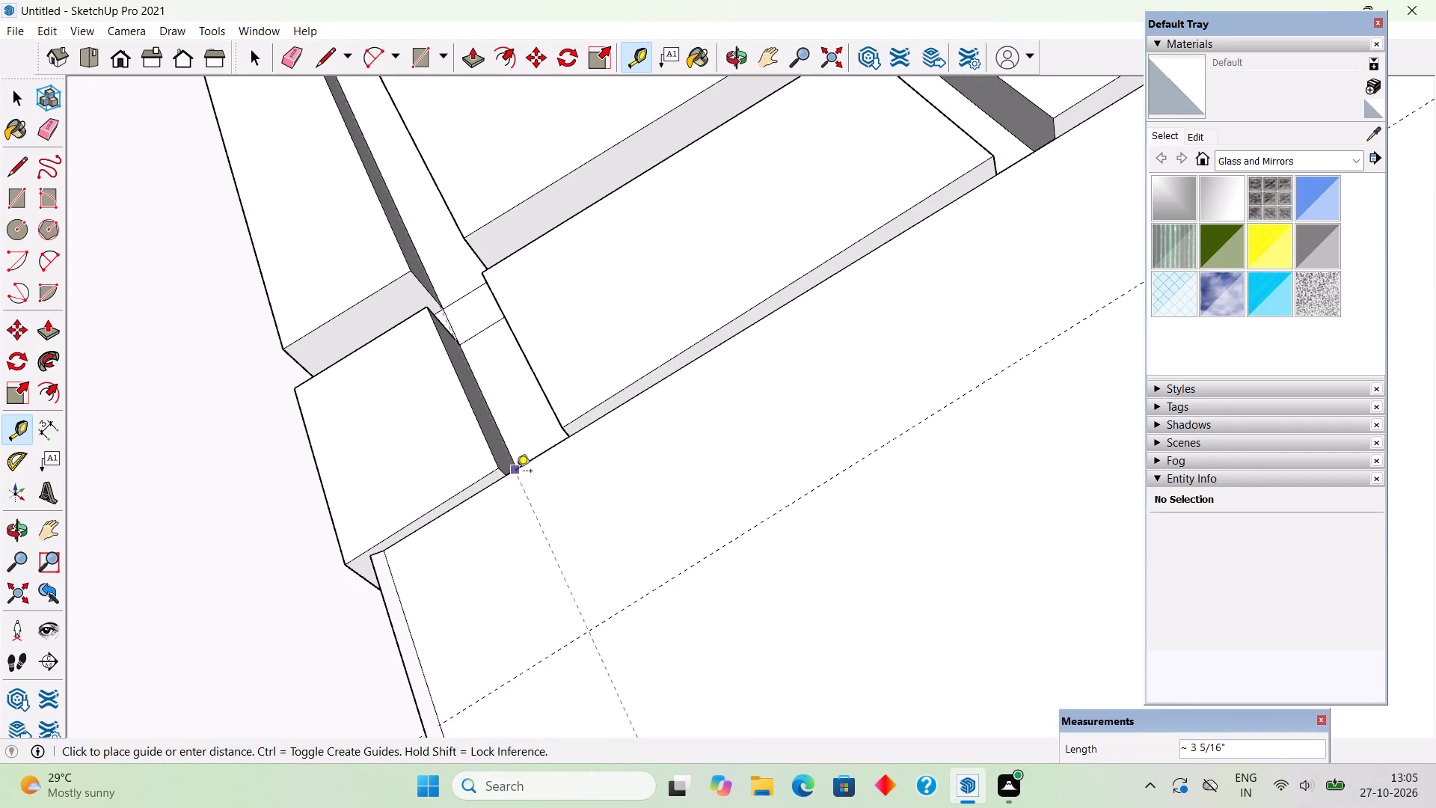
{"action": "left_click", "coordinate": [503, 480]}
Place a parallel guide 1 1/2" further up the wedge, aligned with the lower edge of the second narrow cell.
{"action": "left_click", "coordinate": [521, 506]}
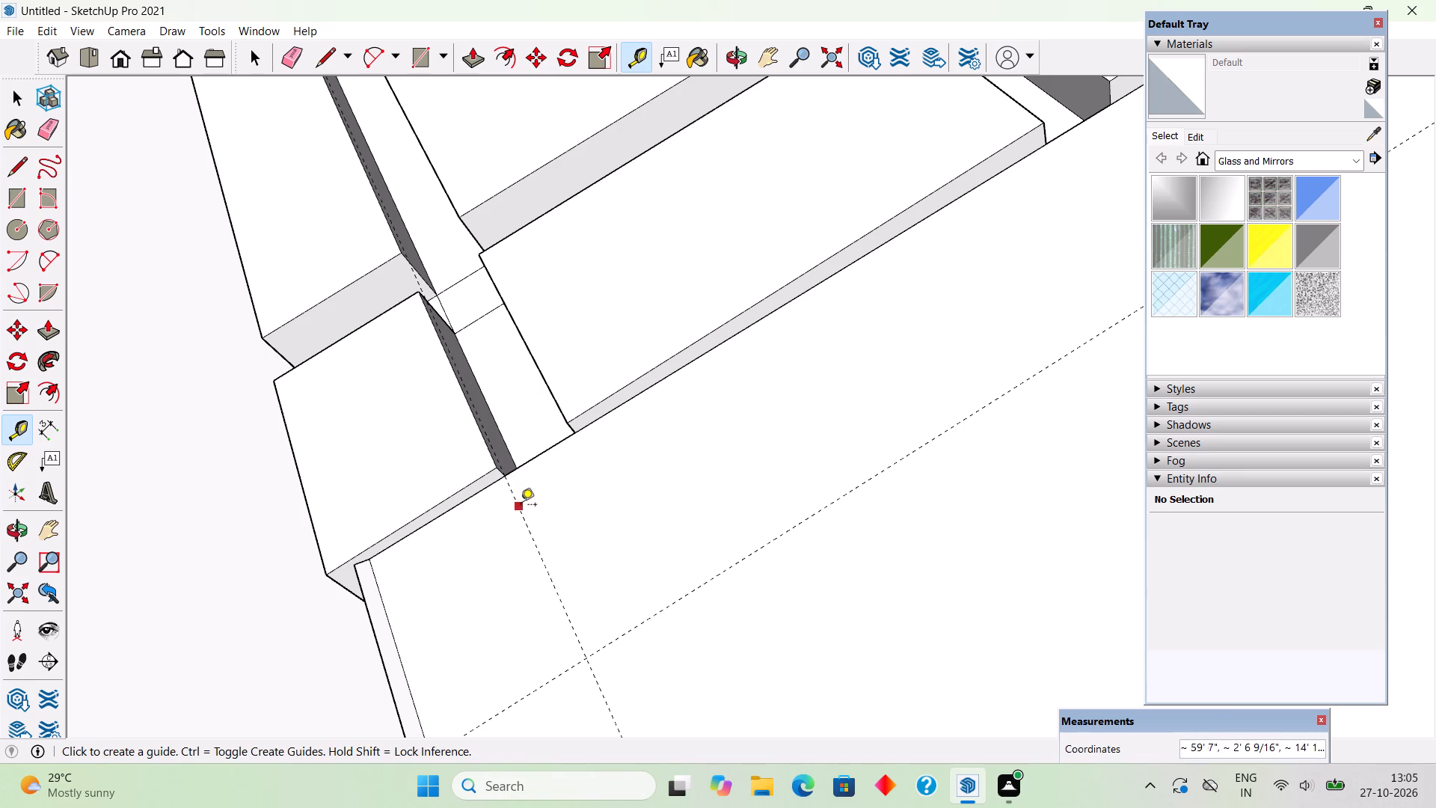
{"action": "left_click", "coordinate": [578, 438]}
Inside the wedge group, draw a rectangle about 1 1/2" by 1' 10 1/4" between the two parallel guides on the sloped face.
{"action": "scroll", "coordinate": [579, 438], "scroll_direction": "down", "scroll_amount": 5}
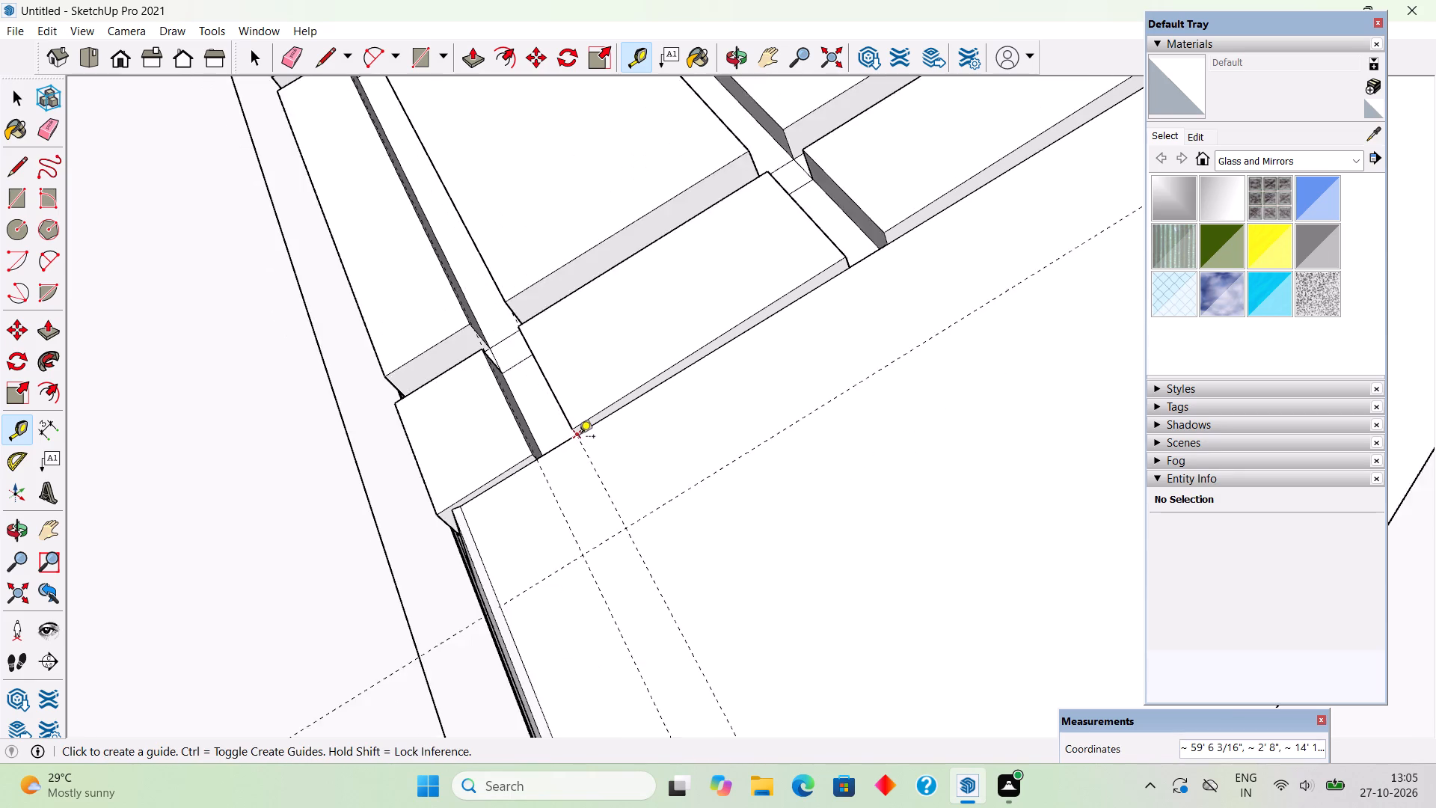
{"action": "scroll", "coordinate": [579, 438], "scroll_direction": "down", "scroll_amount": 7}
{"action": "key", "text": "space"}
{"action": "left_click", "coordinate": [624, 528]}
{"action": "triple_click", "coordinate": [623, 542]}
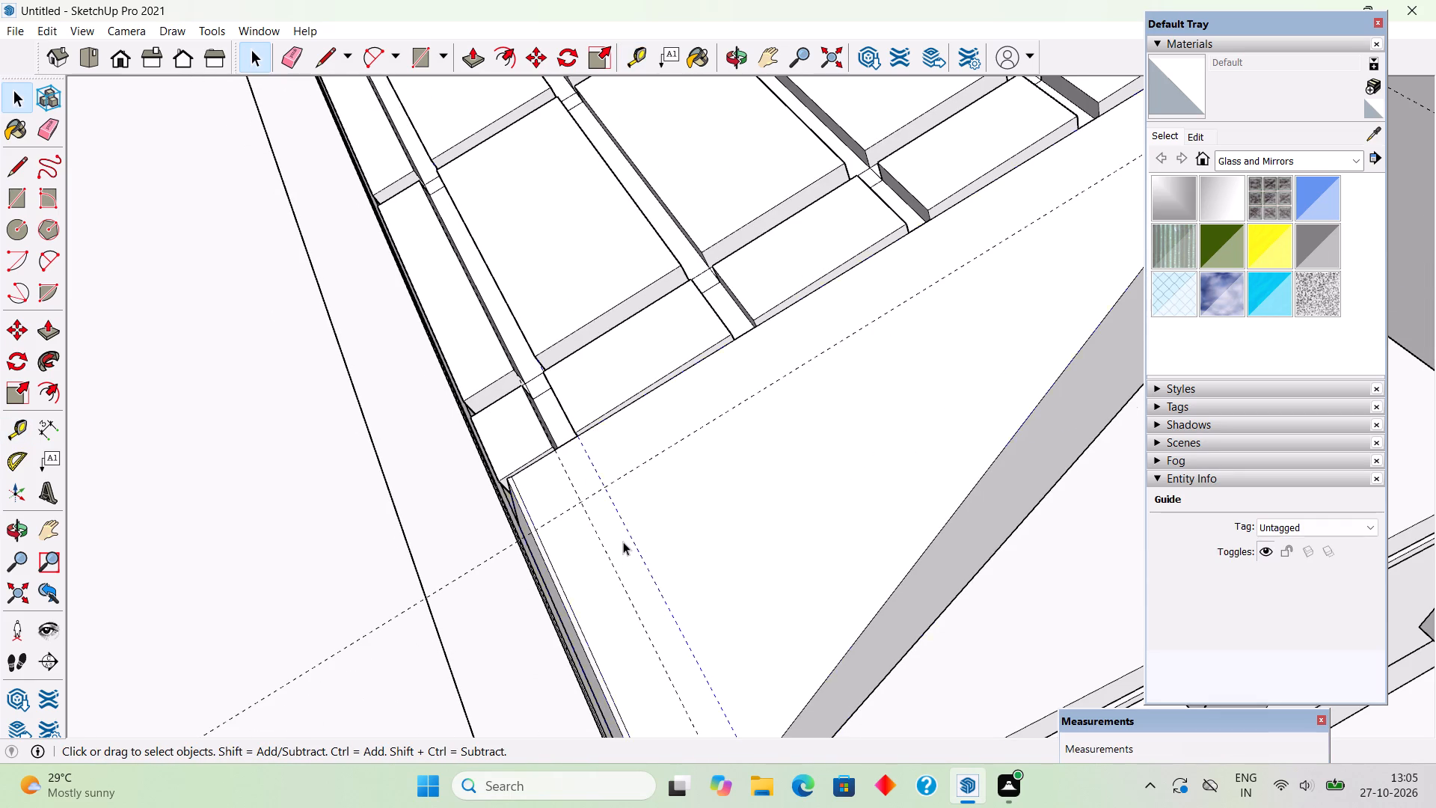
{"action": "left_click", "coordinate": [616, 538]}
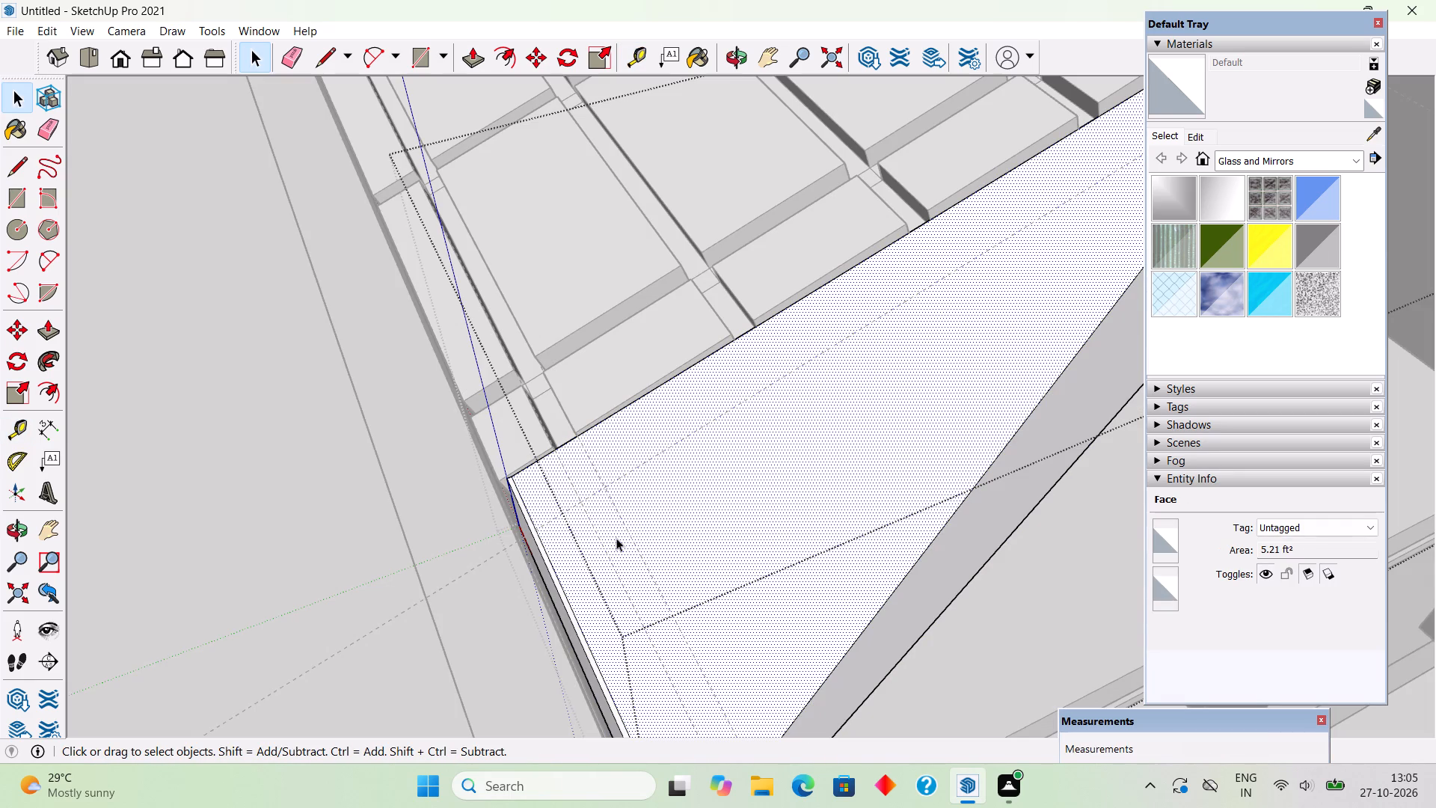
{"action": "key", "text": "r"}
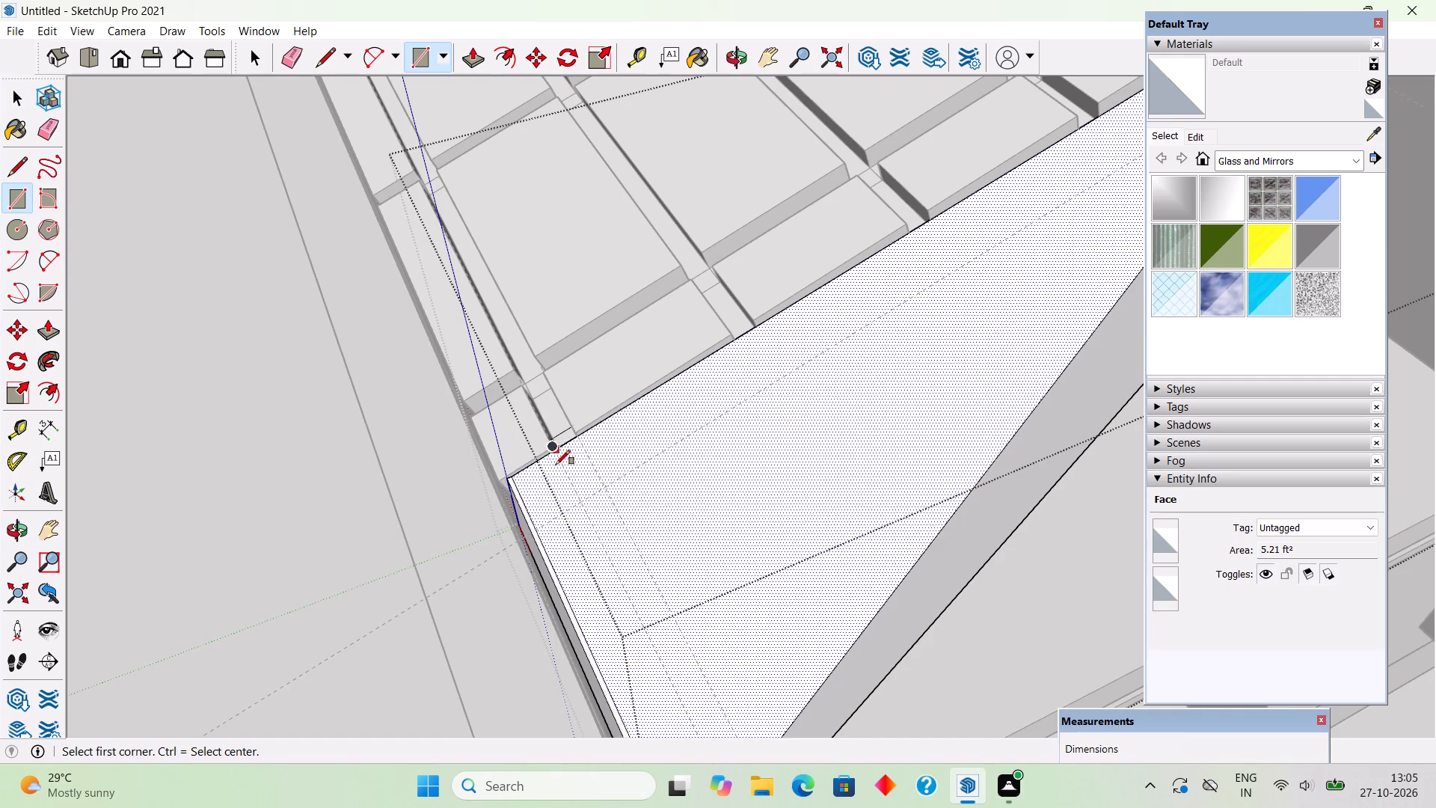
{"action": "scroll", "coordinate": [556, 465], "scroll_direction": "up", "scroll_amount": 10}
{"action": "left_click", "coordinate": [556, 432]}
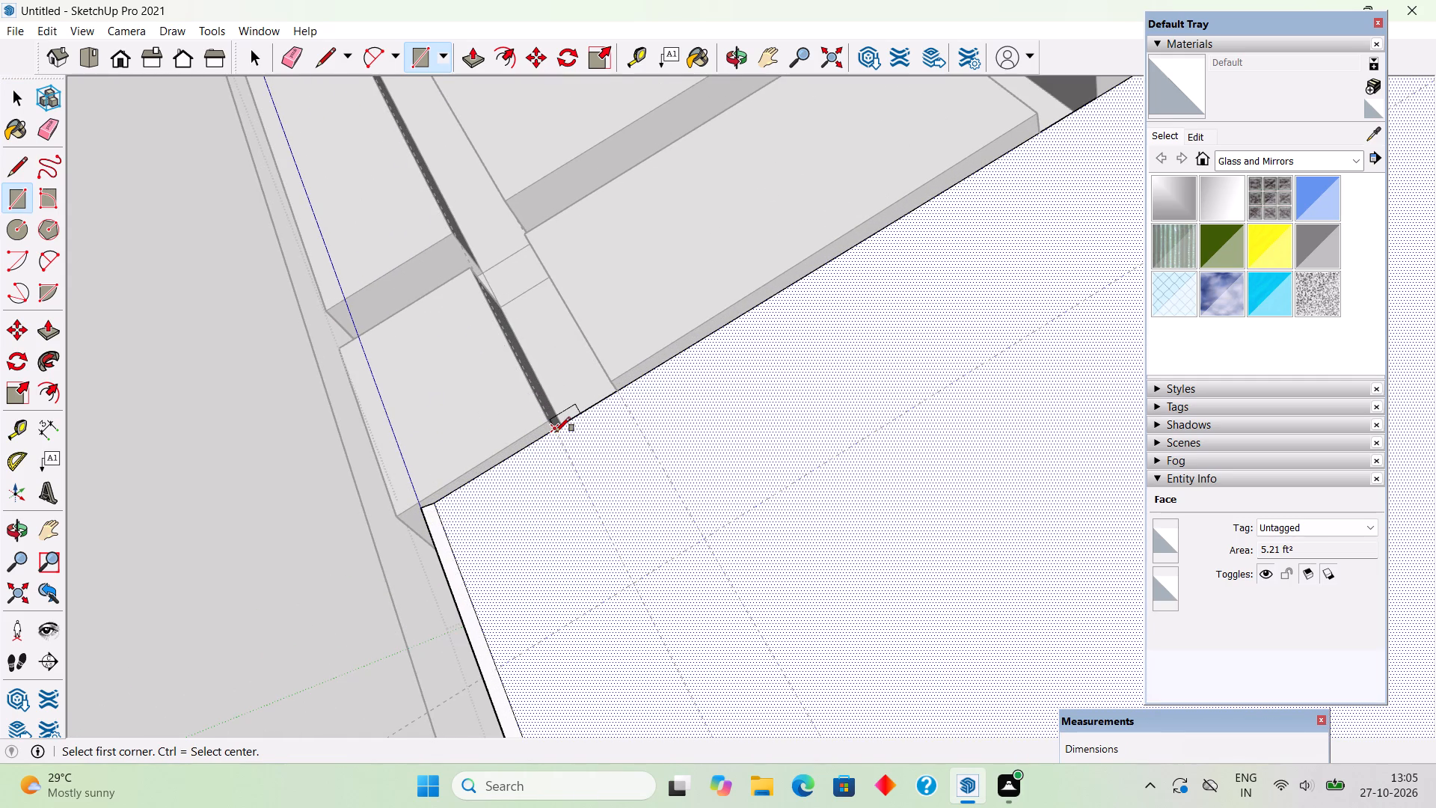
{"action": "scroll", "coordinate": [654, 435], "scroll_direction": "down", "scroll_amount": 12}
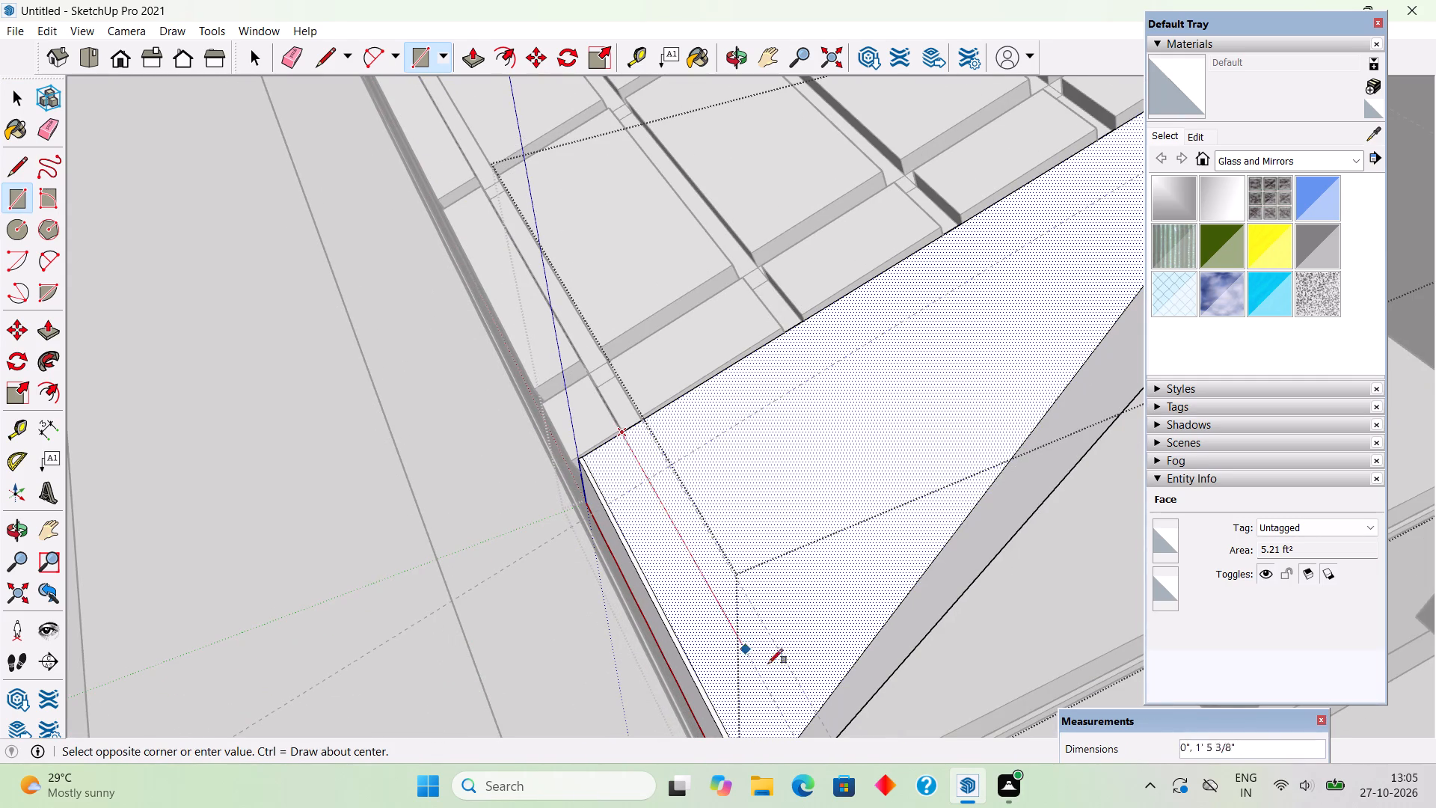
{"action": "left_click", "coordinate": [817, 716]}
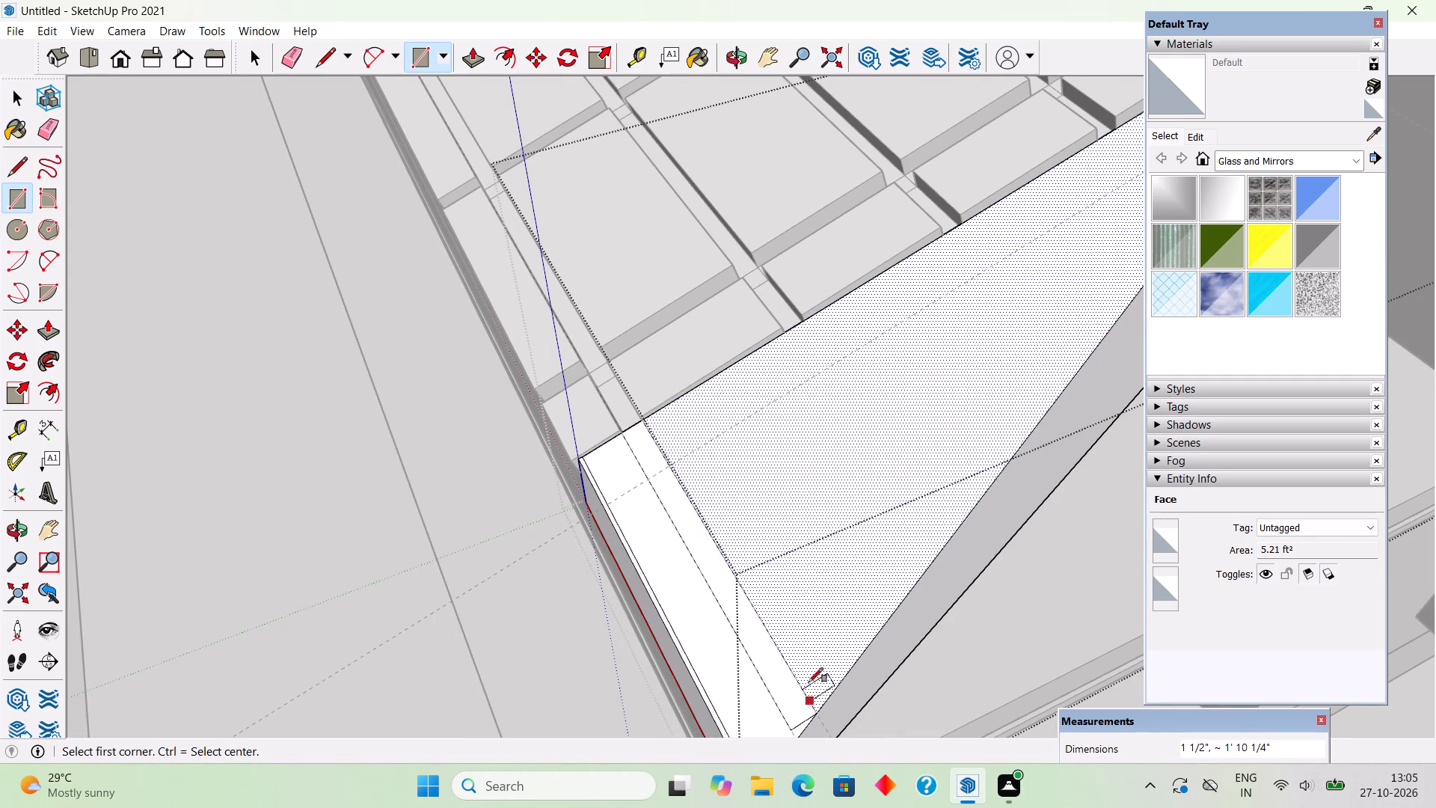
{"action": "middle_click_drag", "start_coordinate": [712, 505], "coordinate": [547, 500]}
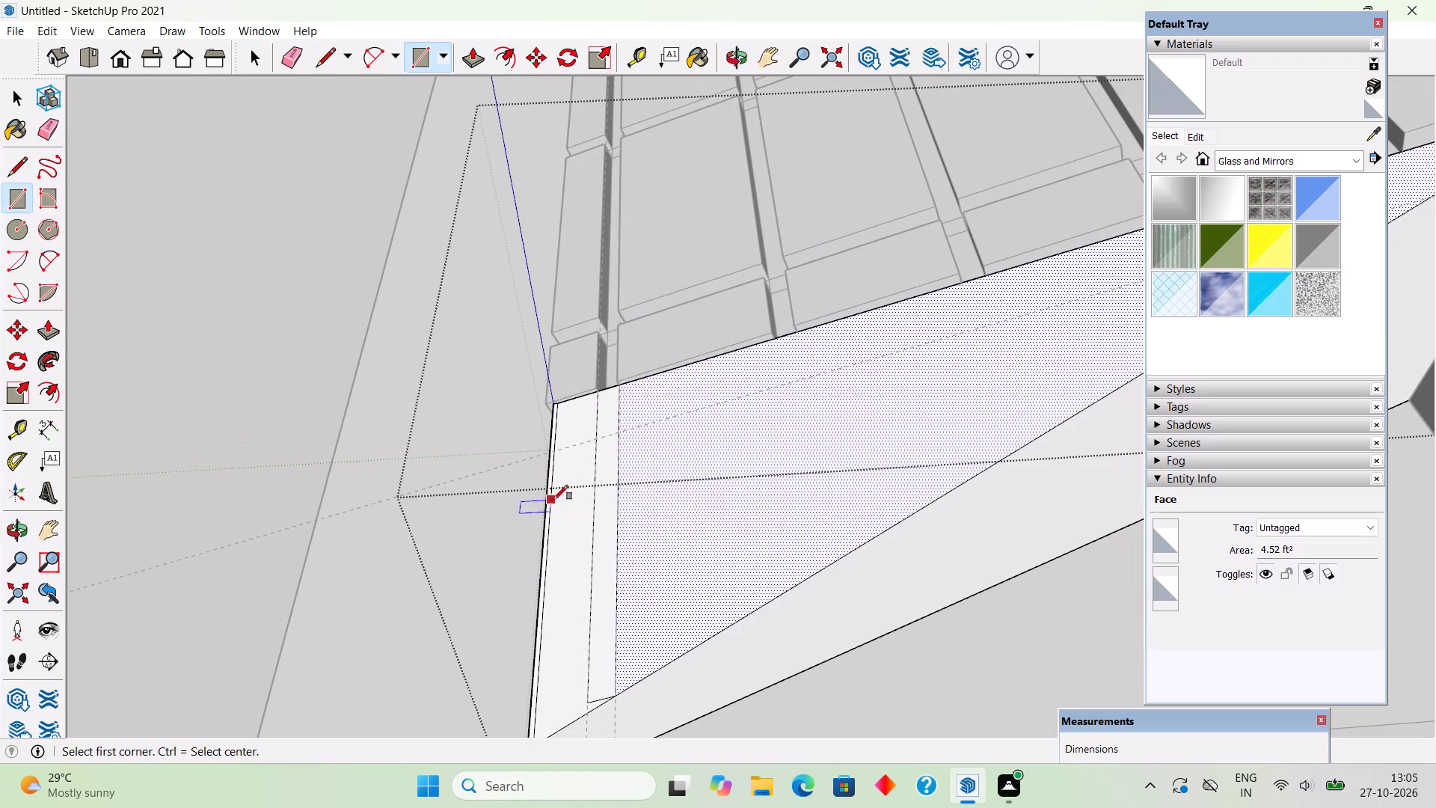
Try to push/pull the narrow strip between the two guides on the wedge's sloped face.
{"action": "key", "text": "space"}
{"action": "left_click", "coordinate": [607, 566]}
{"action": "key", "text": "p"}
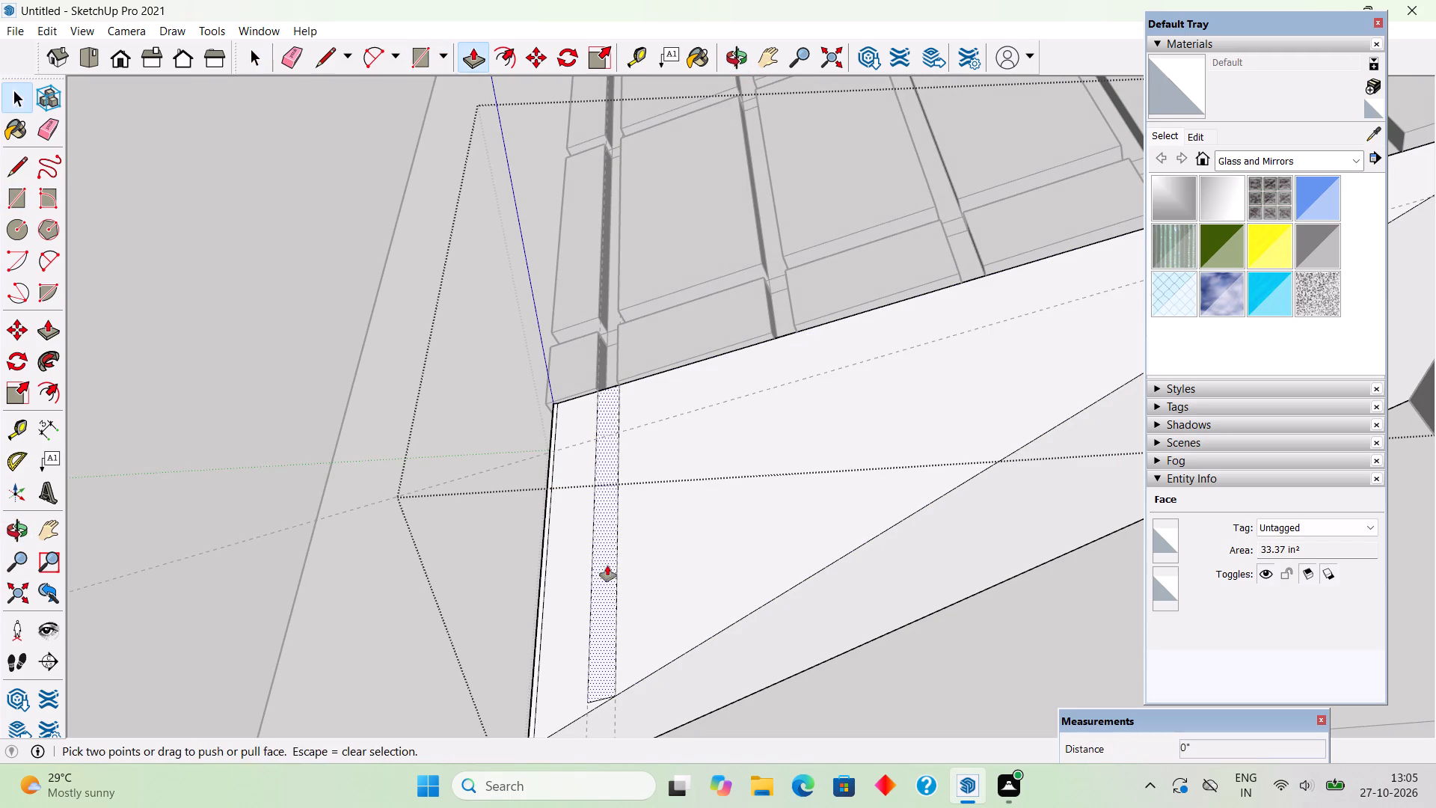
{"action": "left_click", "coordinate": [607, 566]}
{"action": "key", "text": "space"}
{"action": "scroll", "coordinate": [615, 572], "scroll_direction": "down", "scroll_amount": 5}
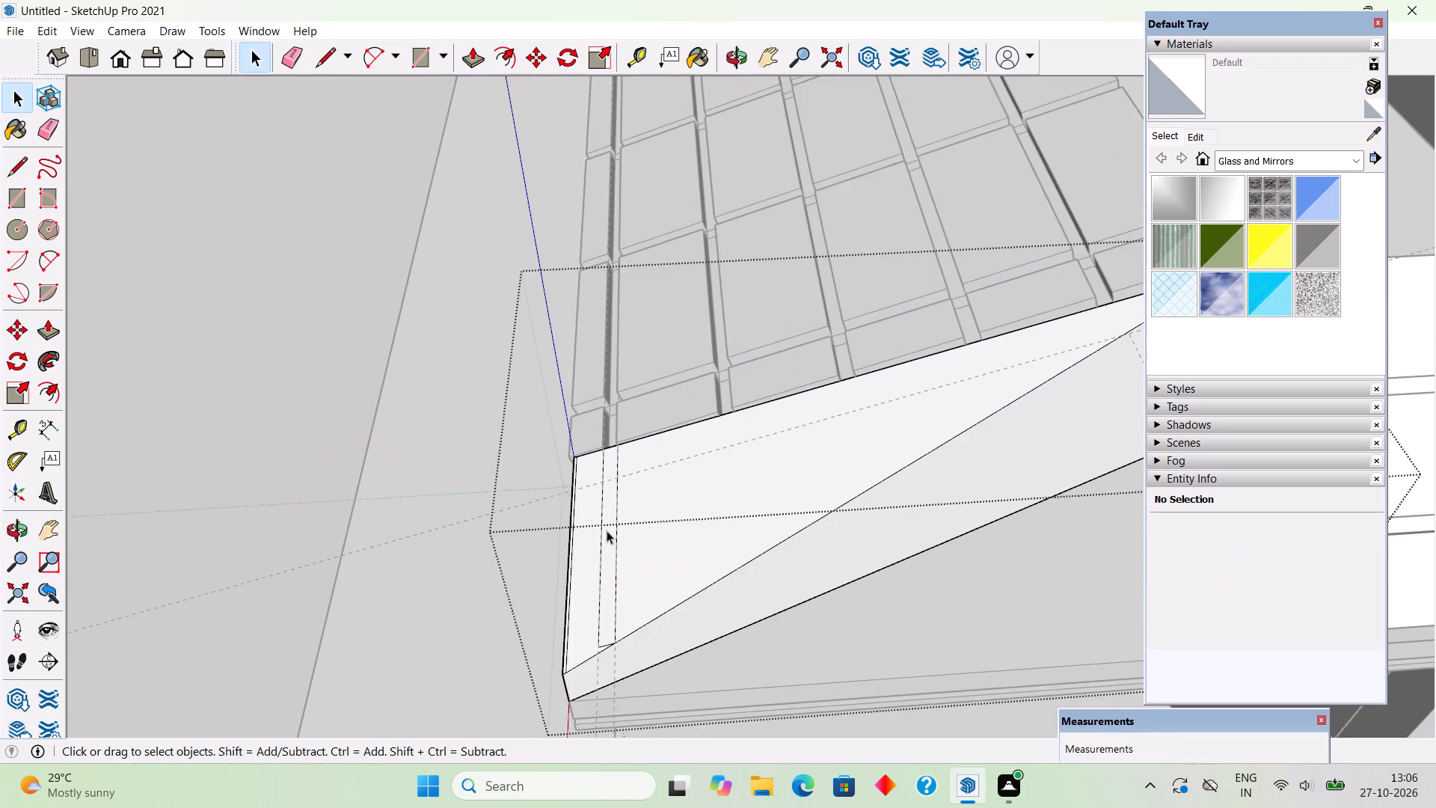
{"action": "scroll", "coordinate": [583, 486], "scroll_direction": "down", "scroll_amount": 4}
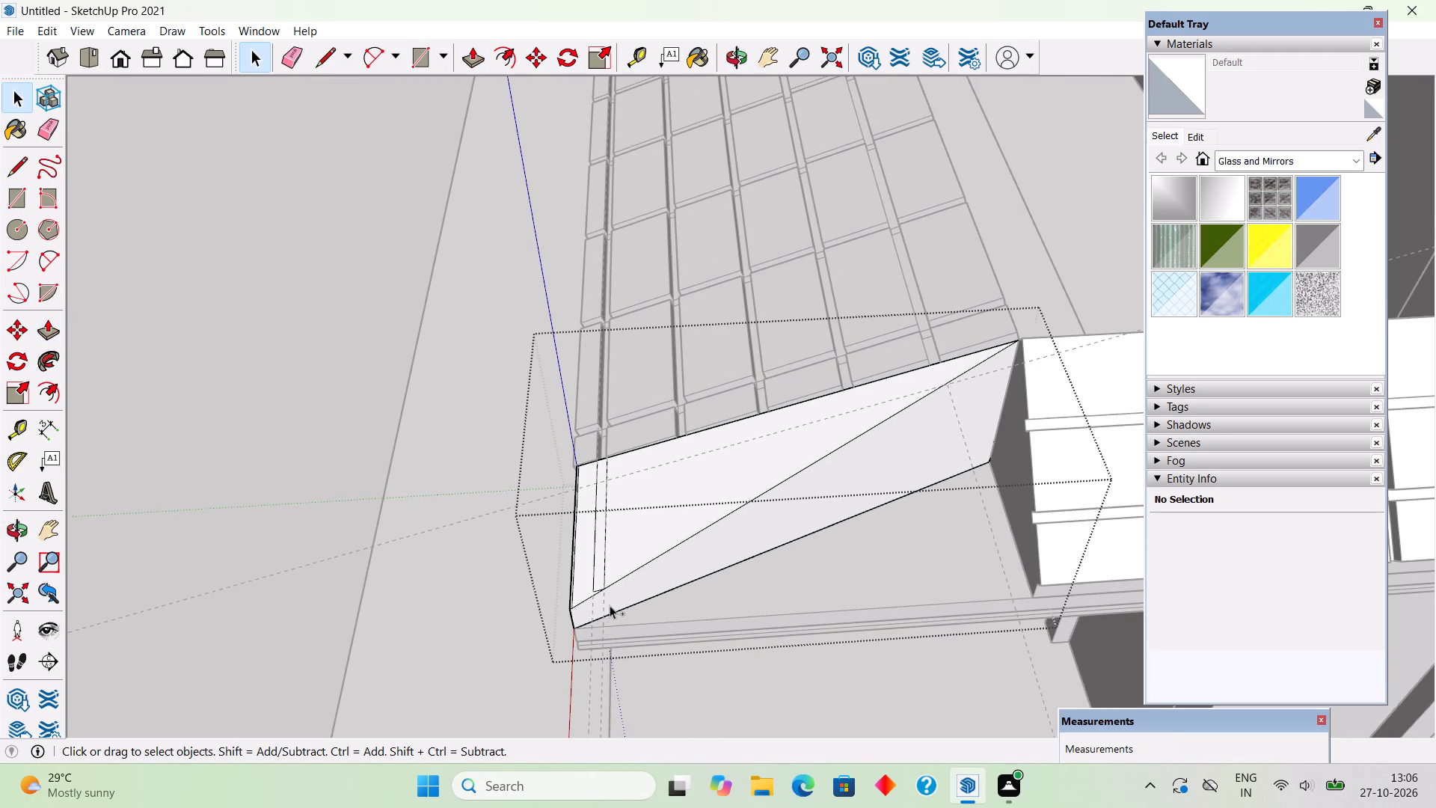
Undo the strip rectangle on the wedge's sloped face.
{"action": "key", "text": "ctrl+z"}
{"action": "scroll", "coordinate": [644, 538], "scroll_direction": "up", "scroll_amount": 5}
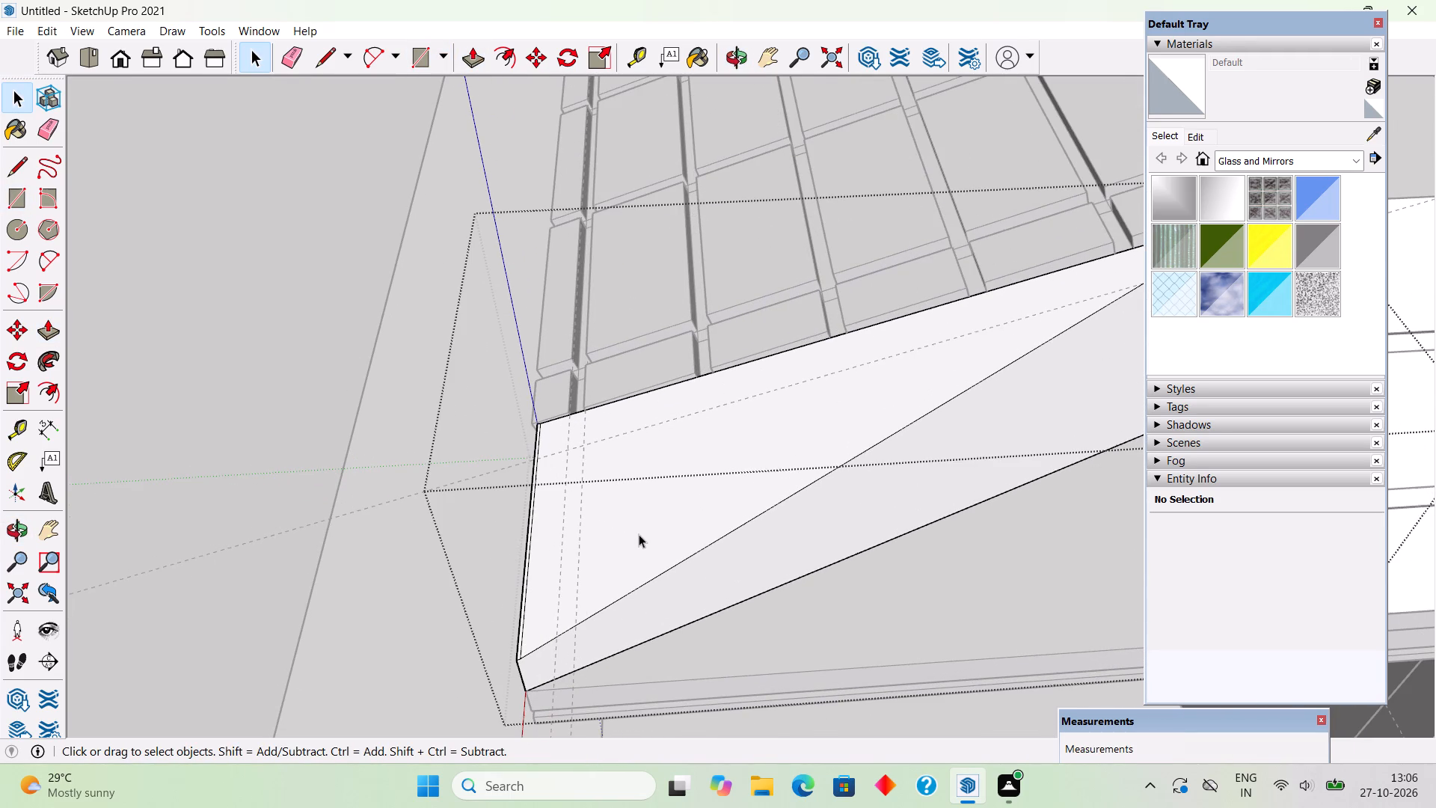
Examine the wedge group's sloped top face, side face and connected geometry, and close the group.
{"action": "key", "text": "space"}
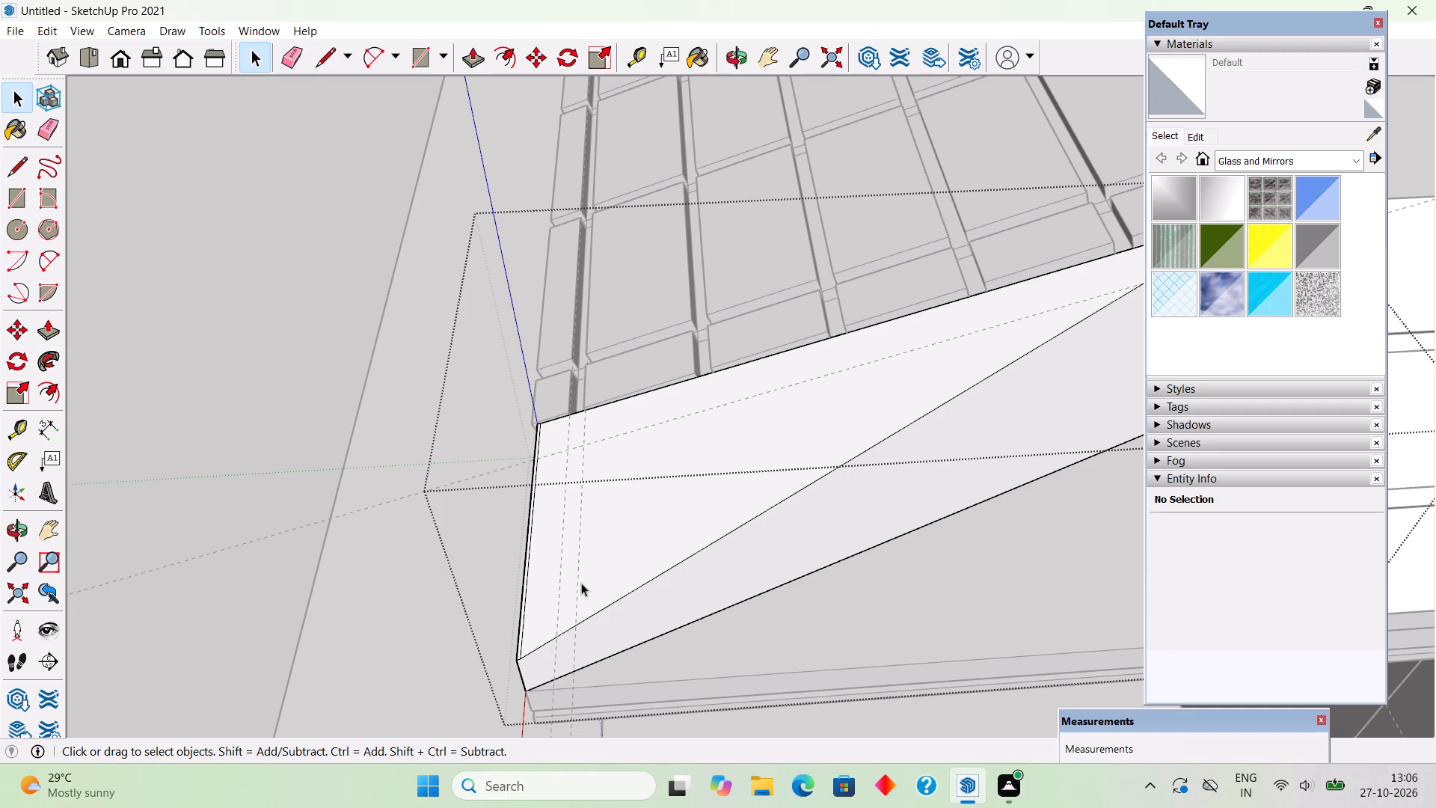
{"action": "left_click", "coordinate": [579, 596]}
{"action": "left_click", "coordinate": [577, 595]}
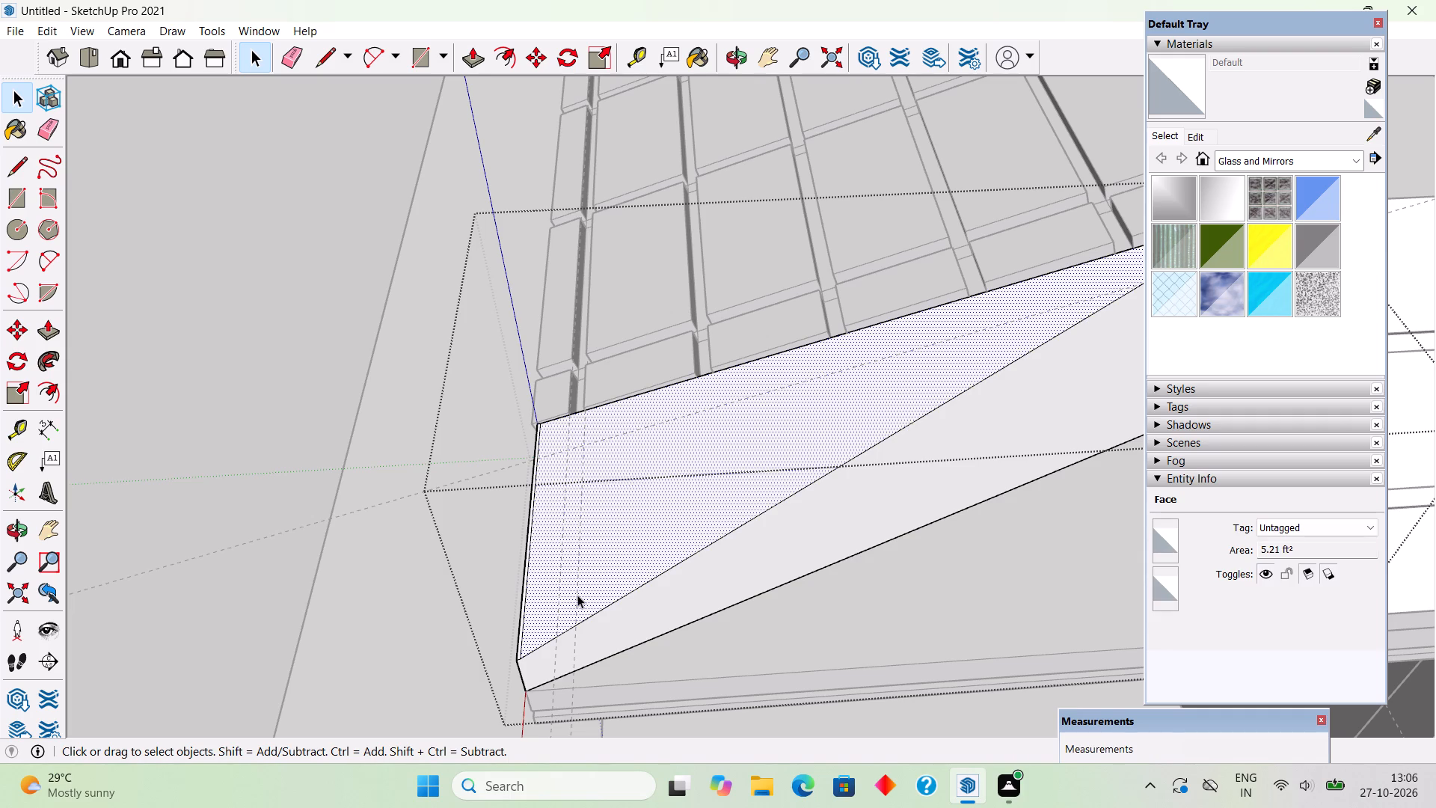
{"action": "left_click", "coordinate": [577, 595]}
{"action": "left_click", "coordinate": [577, 595]}
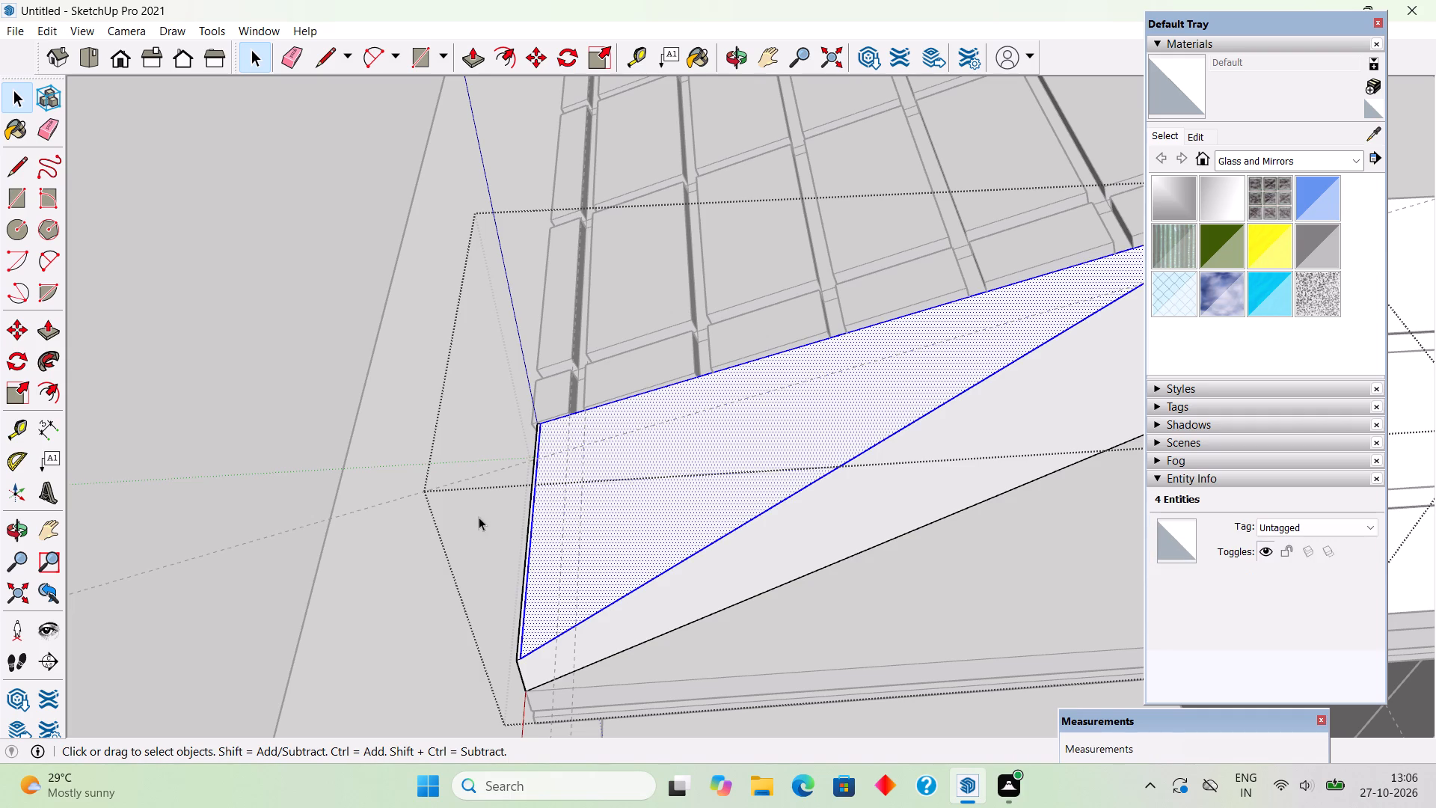
{"action": "left_click", "coordinate": [478, 517]}
{"action": "triple_click", "coordinate": [660, 594]}
{"action": "left_click", "coordinate": [660, 594]}
{"action": "right_click", "coordinate": [660, 594]}
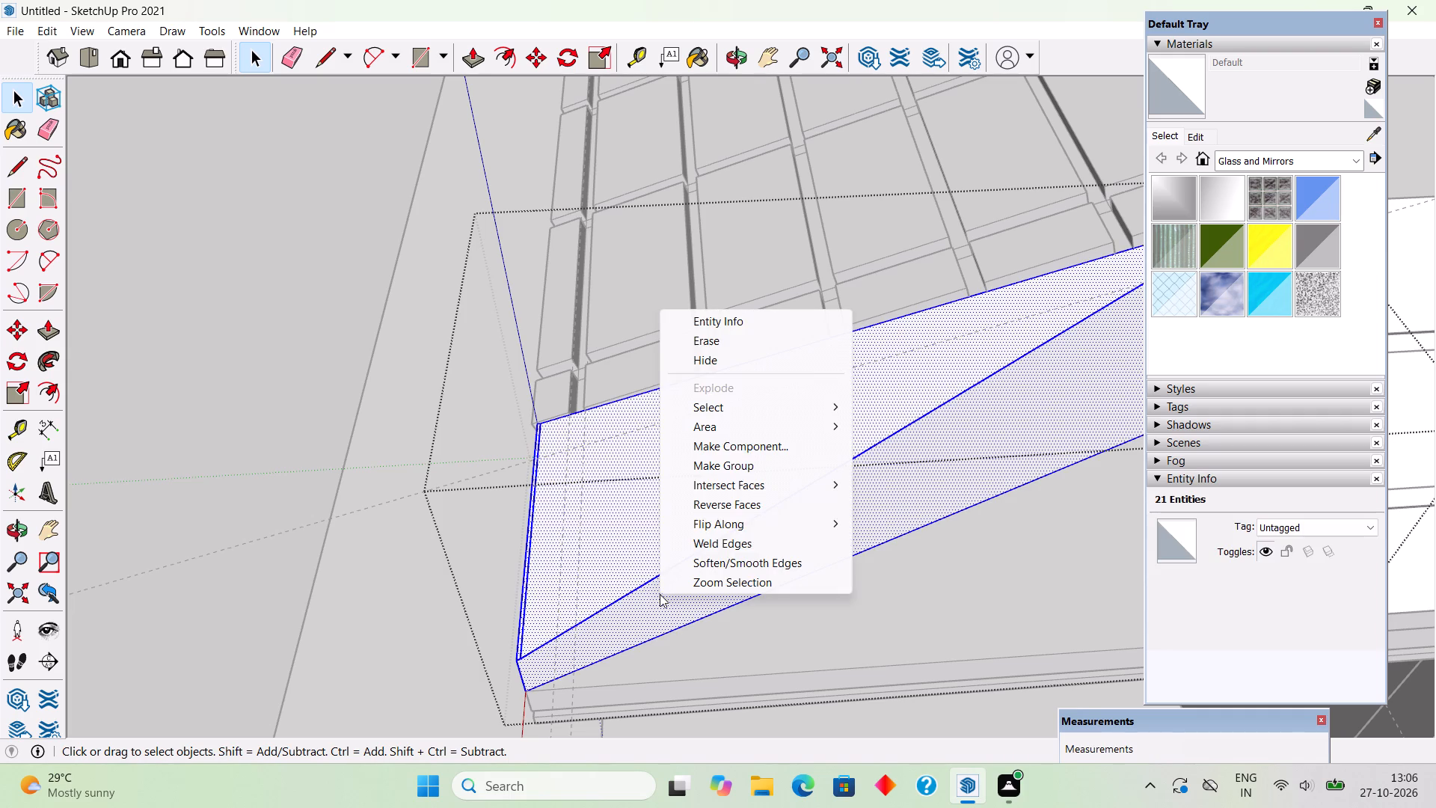
{"action": "left_click", "coordinate": [374, 474]}
{"action": "left_click", "coordinate": [592, 498]}
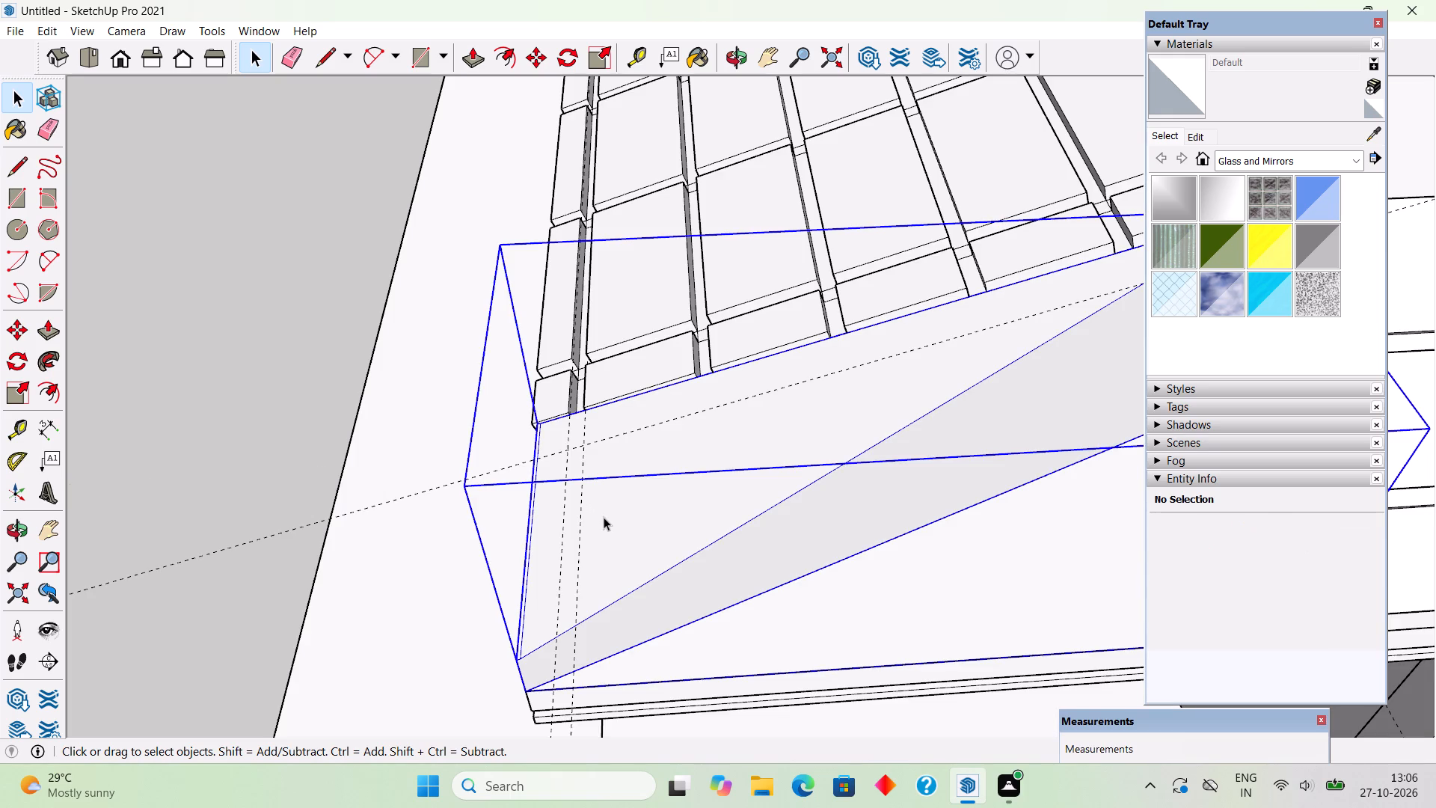
{"action": "triple_click", "coordinate": [612, 522]}
{"action": "scroll", "coordinate": [564, 615], "scroll_direction": "up", "scroll_amount": 6}
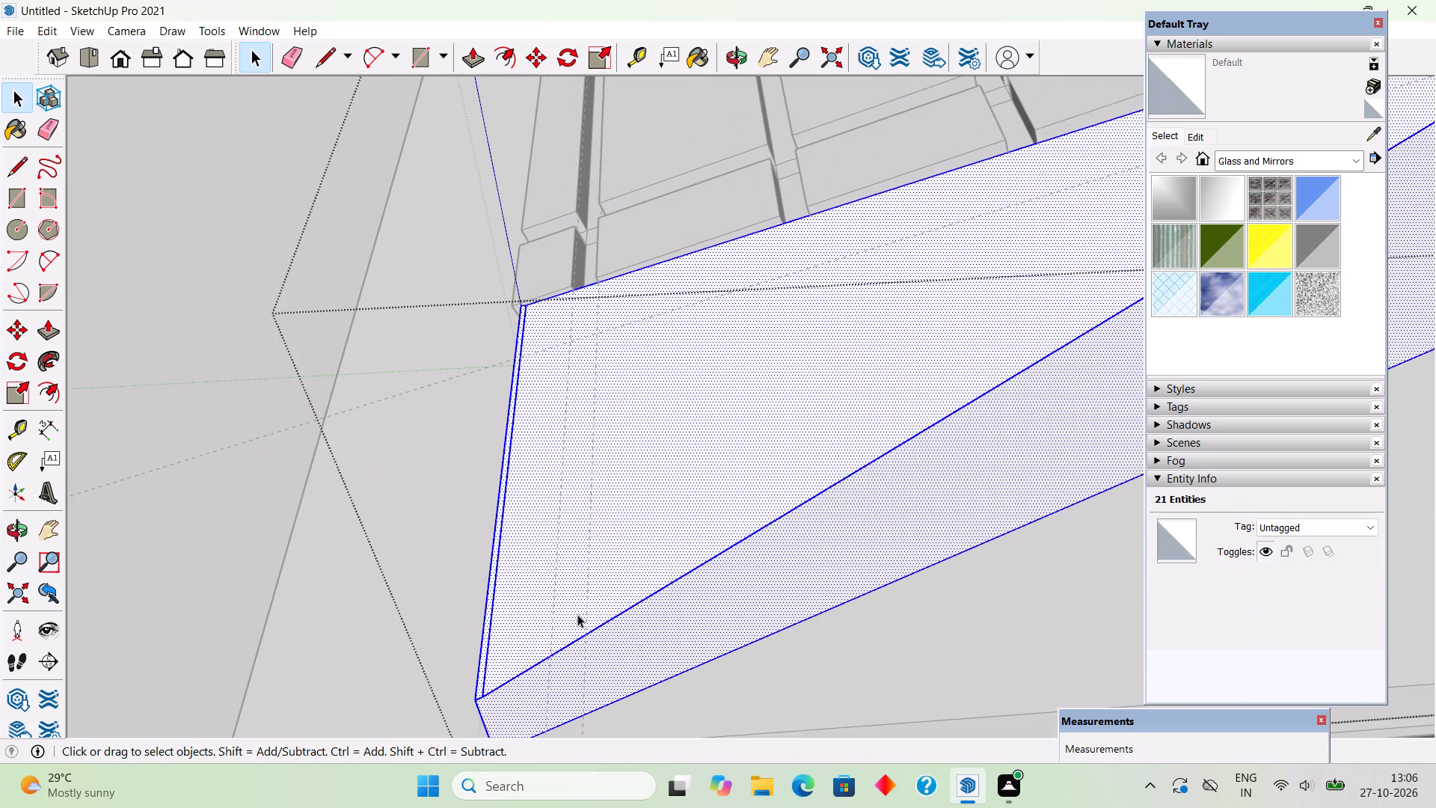
{"action": "left_click", "coordinate": [588, 616]}
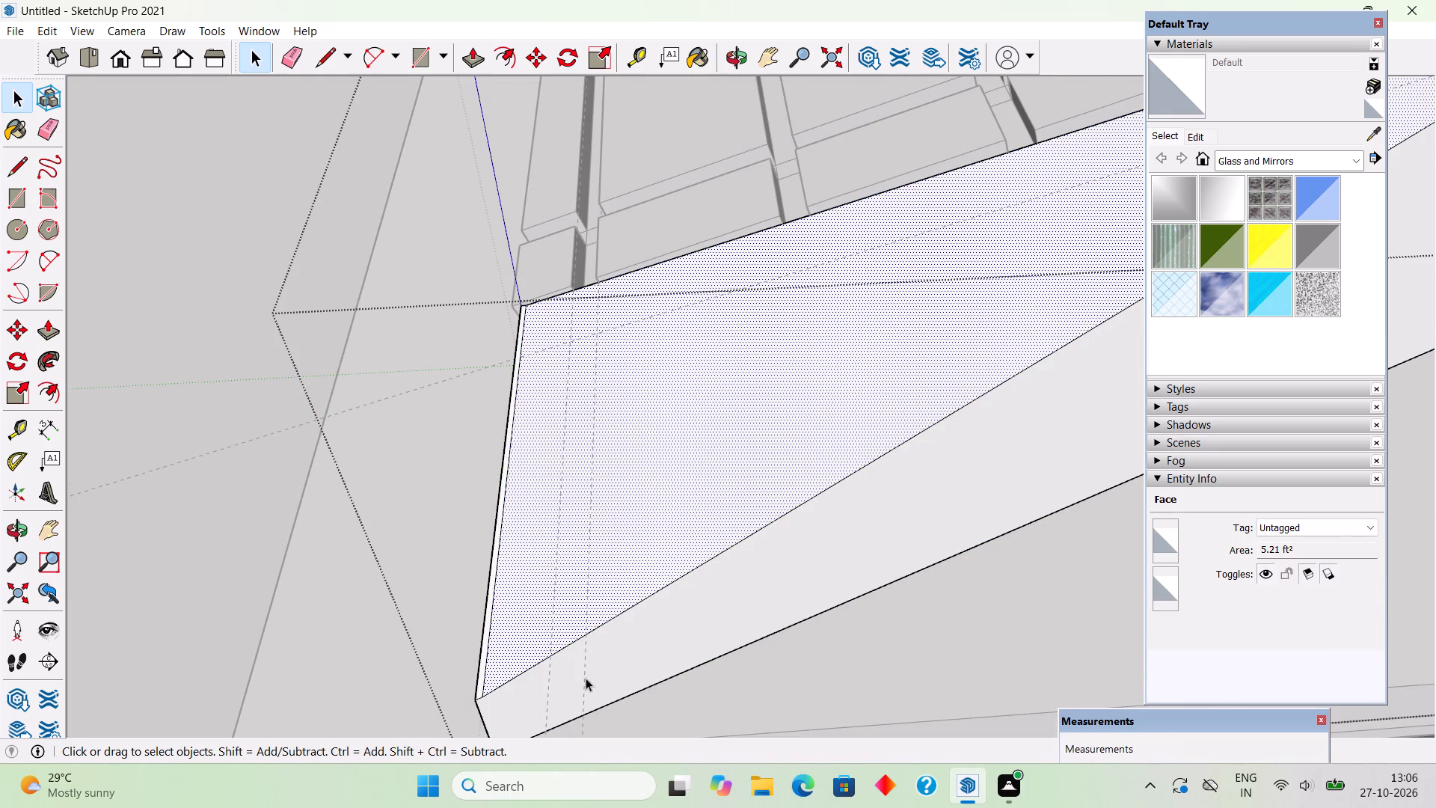
{"action": "left_click", "coordinate": [584, 689]}
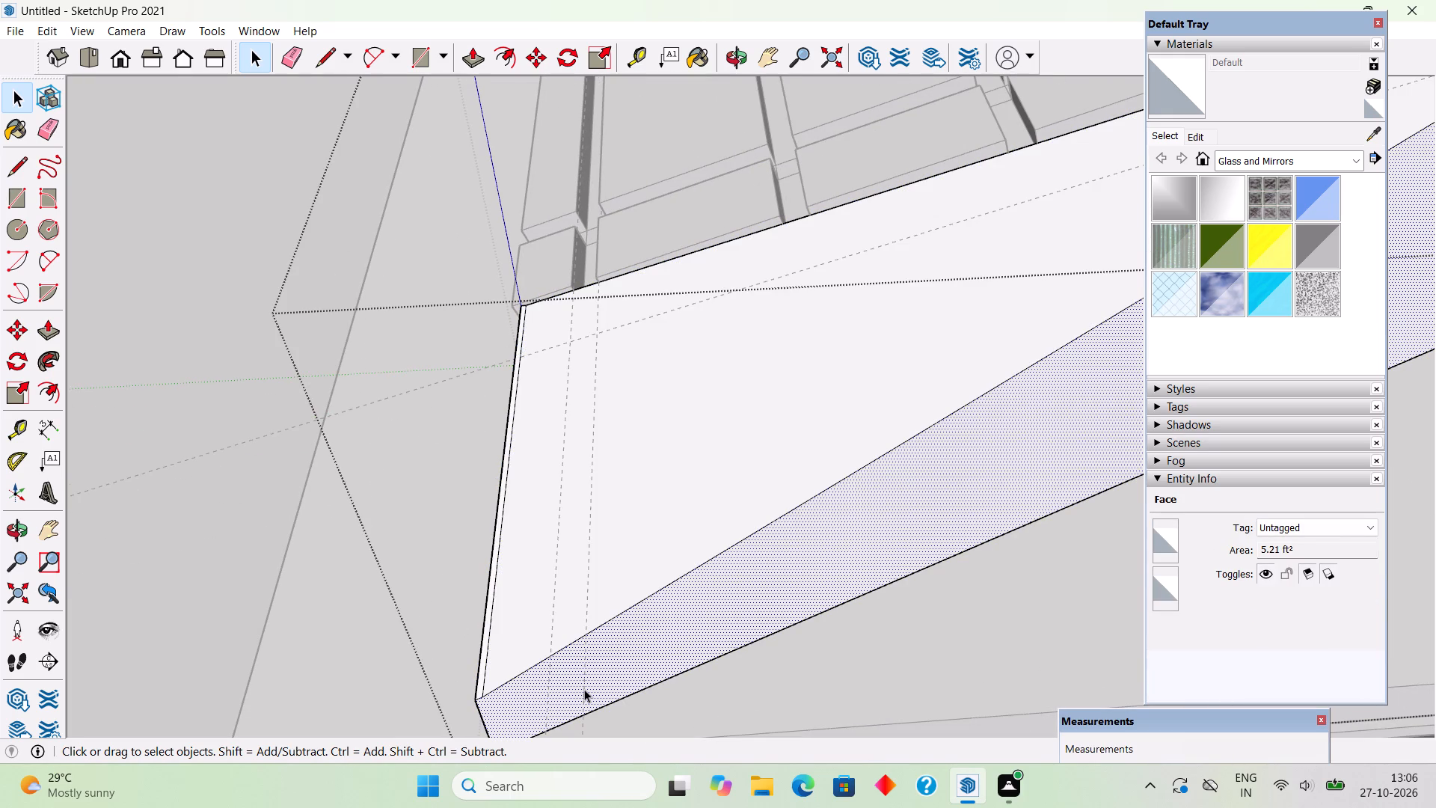
{"action": "left_click", "coordinate": [584, 689]}
{"action": "scroll", "coordinate": [620, 538], "scroll_direction": "down", "scroll_amount": 4}
{"action": "middle_click_drag", "start_coordinate": [623, 536], "coordinate": [773, 528]}
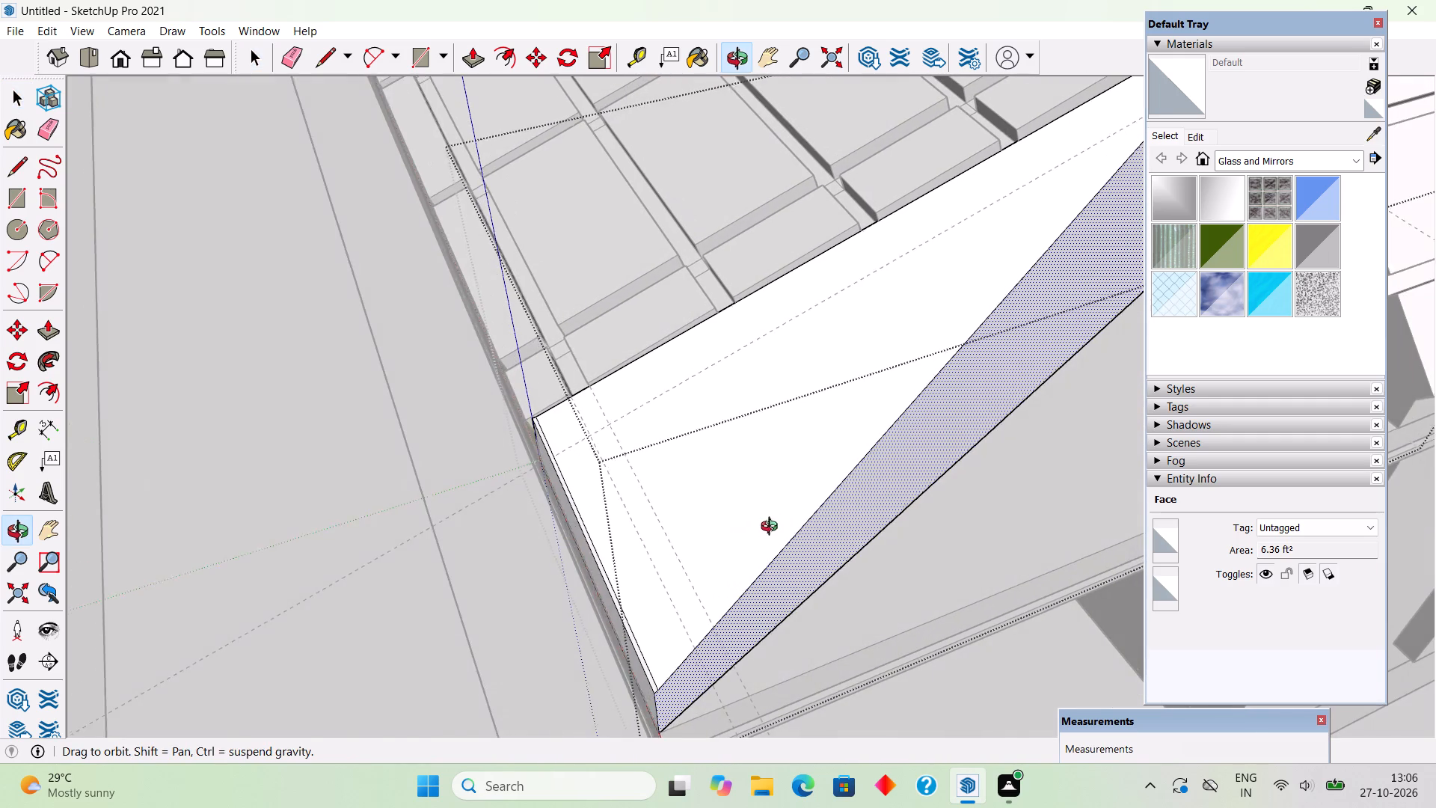
{"action": "middle_click_drag", "start_coordinate": [773, 528], "coordinate": [775, 527]}
{"action": "left_click", "coordinate": [348, 395]}
{"action": "left_click", "coordinate": [348, 395]}
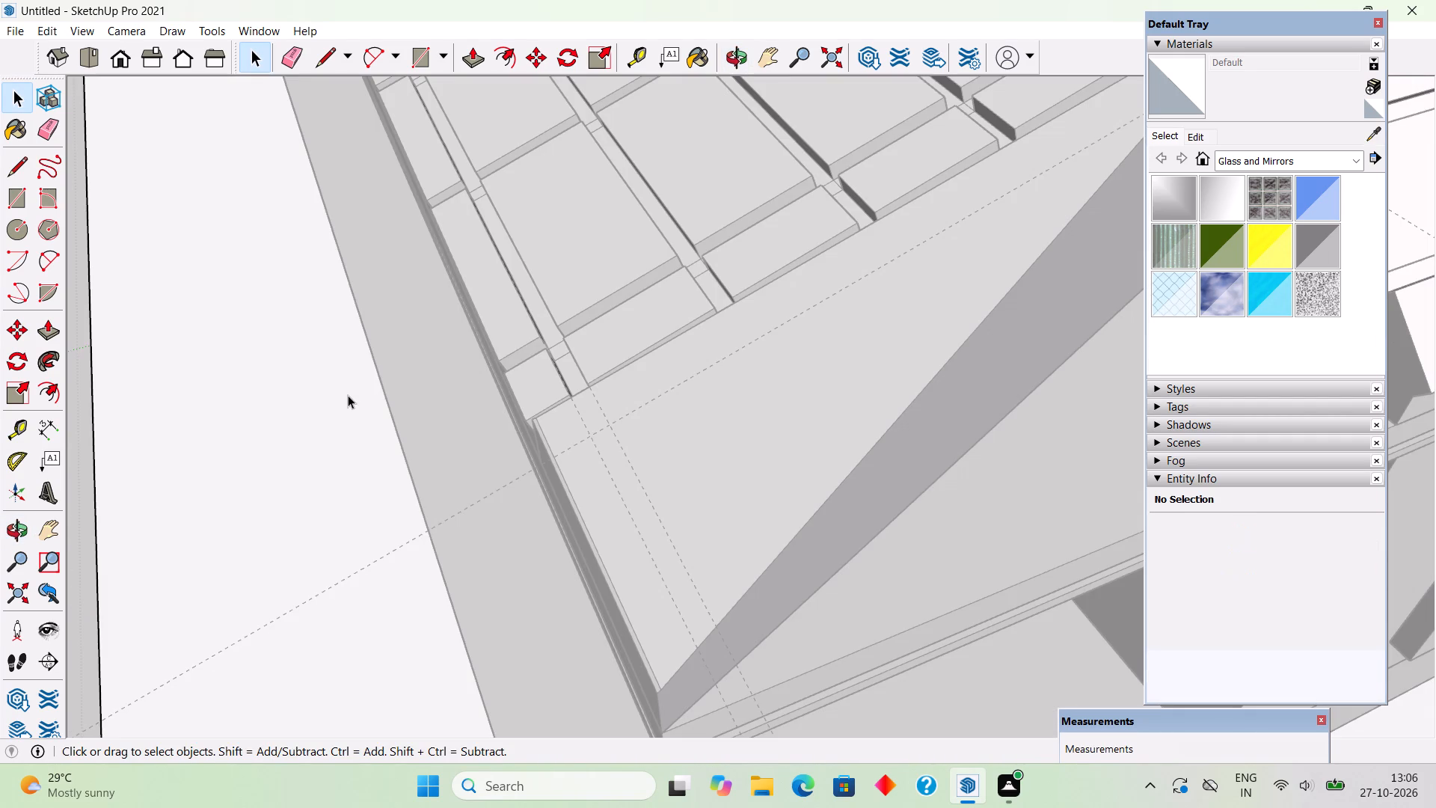
{"action": "scroll", "coordinate": [349, 391], "scroll_direction": "down", "scroll_amount": 6}
{"action": "left_click", "coordinate": [154, 438]}
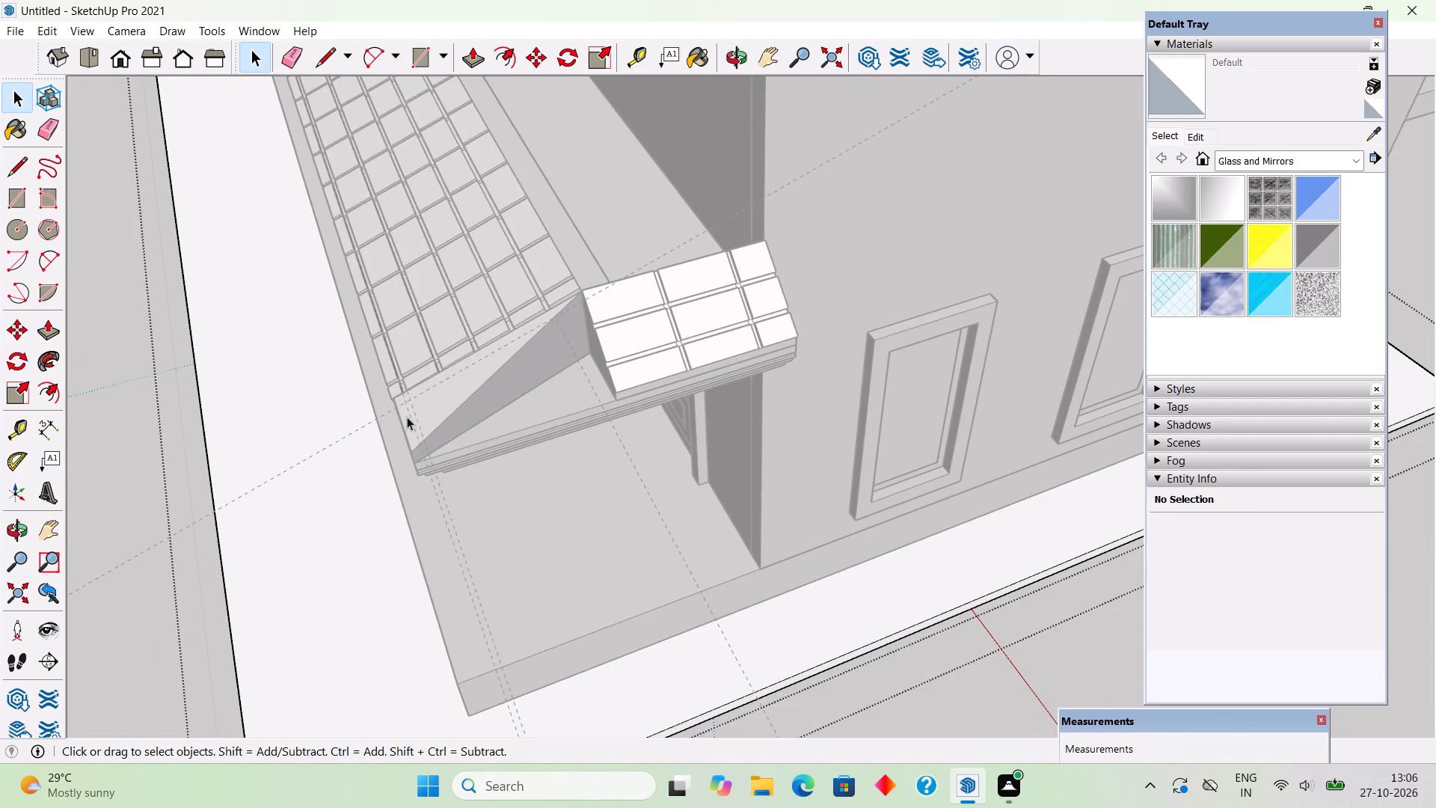
{"action": "left_click", "coordinate": [111, 446]}
Copy the pair of parallel guides 1' up the wedge's sloped face.
{"action": "scroll", "coordinate": [438, 427], "scroll_direction": "up", "scroll_amount": 6}
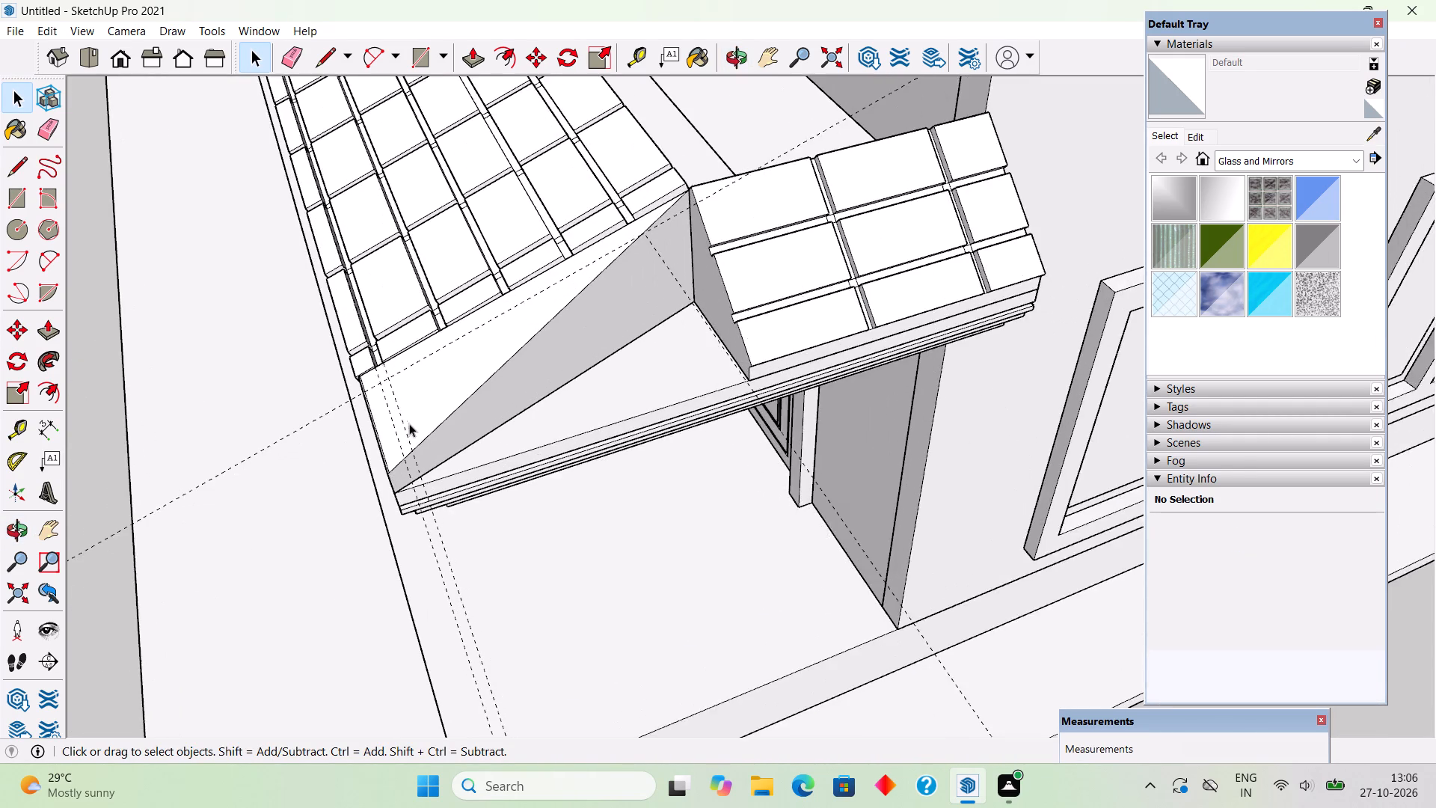
{"action": "scroll", "coordinate": [405, 425], "scroll_direction": "up", "scroll_amount": 6}
{"action": "left_click", "coordinate": [404, 426]}
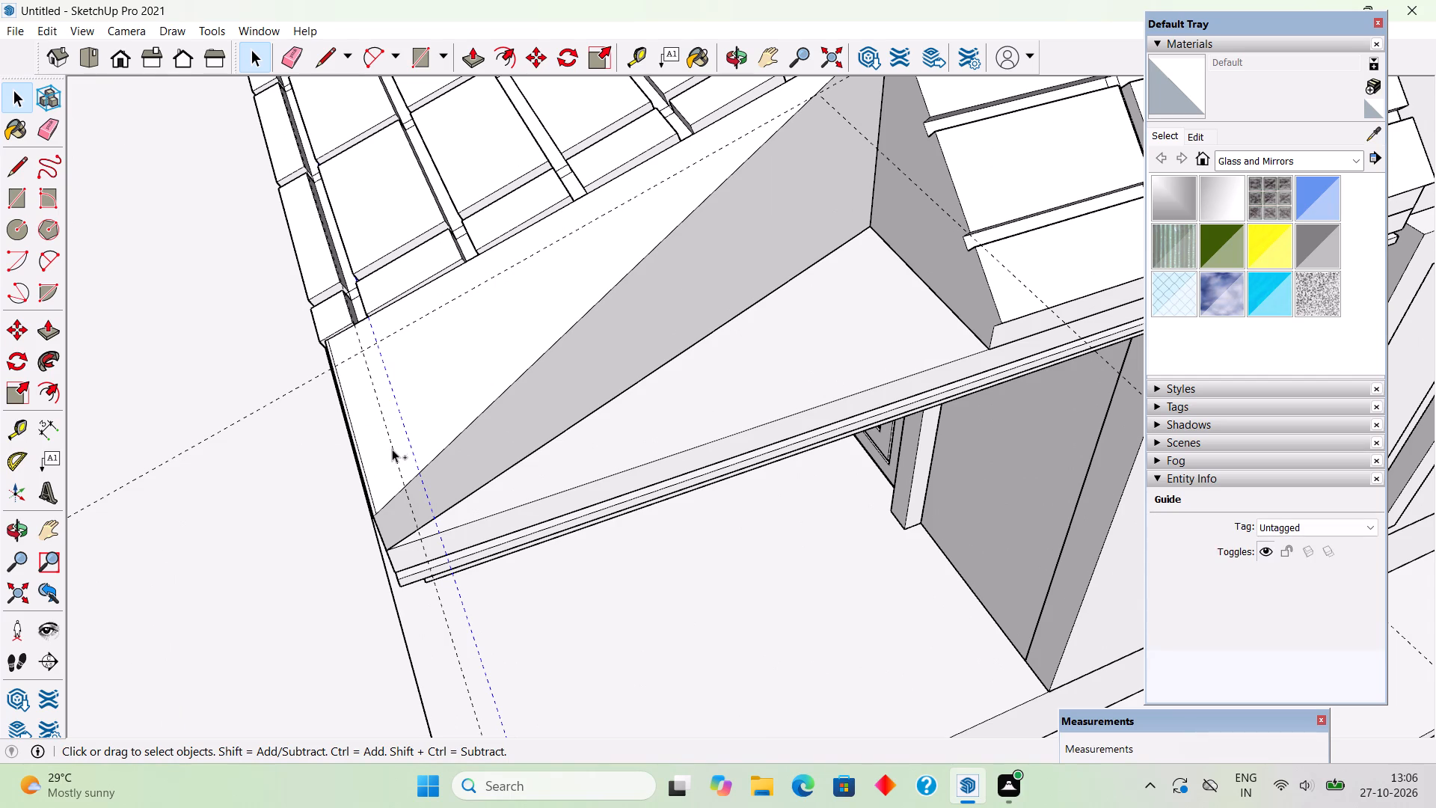
{"action": "left_click", "coordinate": [392, 449], "text": "ctrl"}
{"action": "key", "text": "m"}
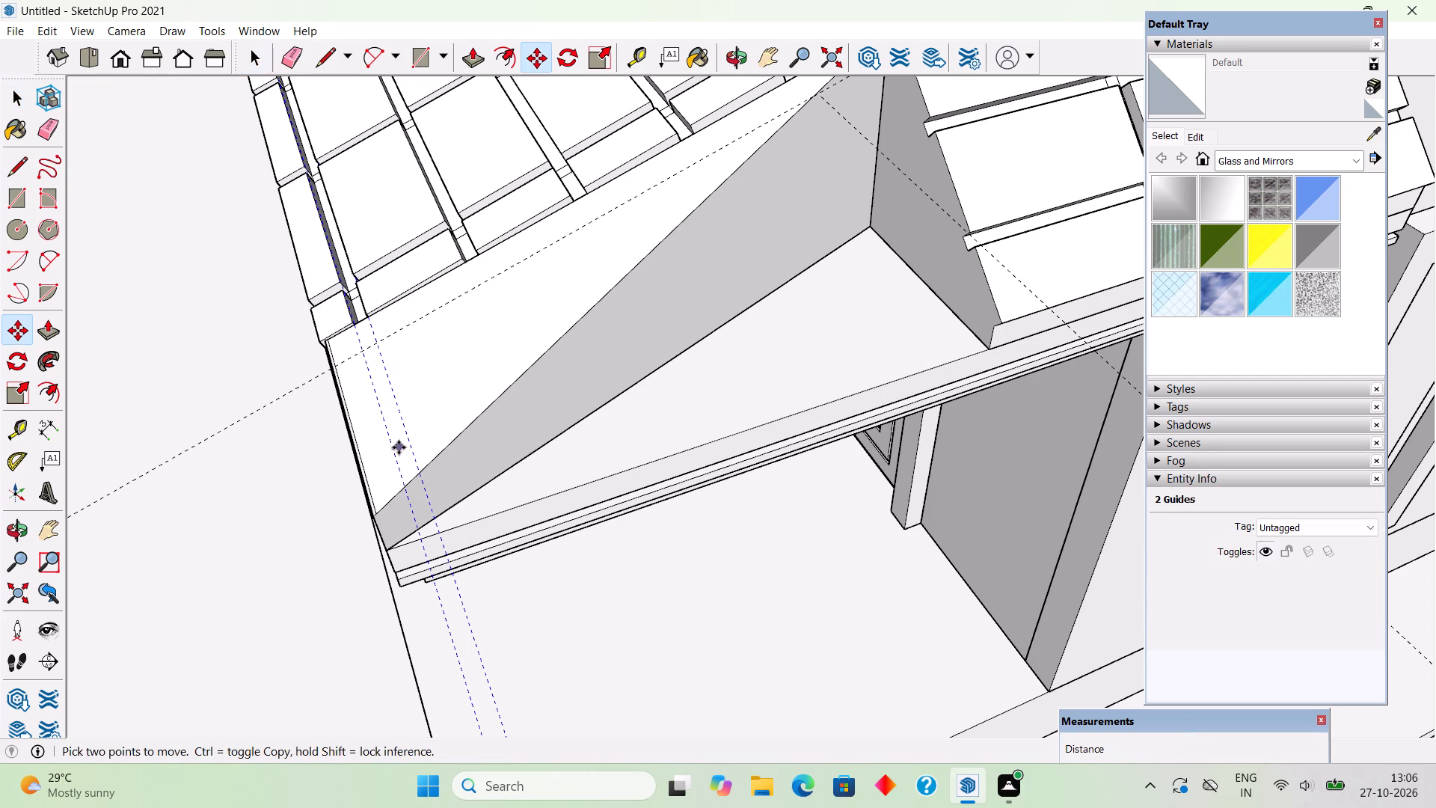
{"action": "left_click", "coordinate": [405, 441]}
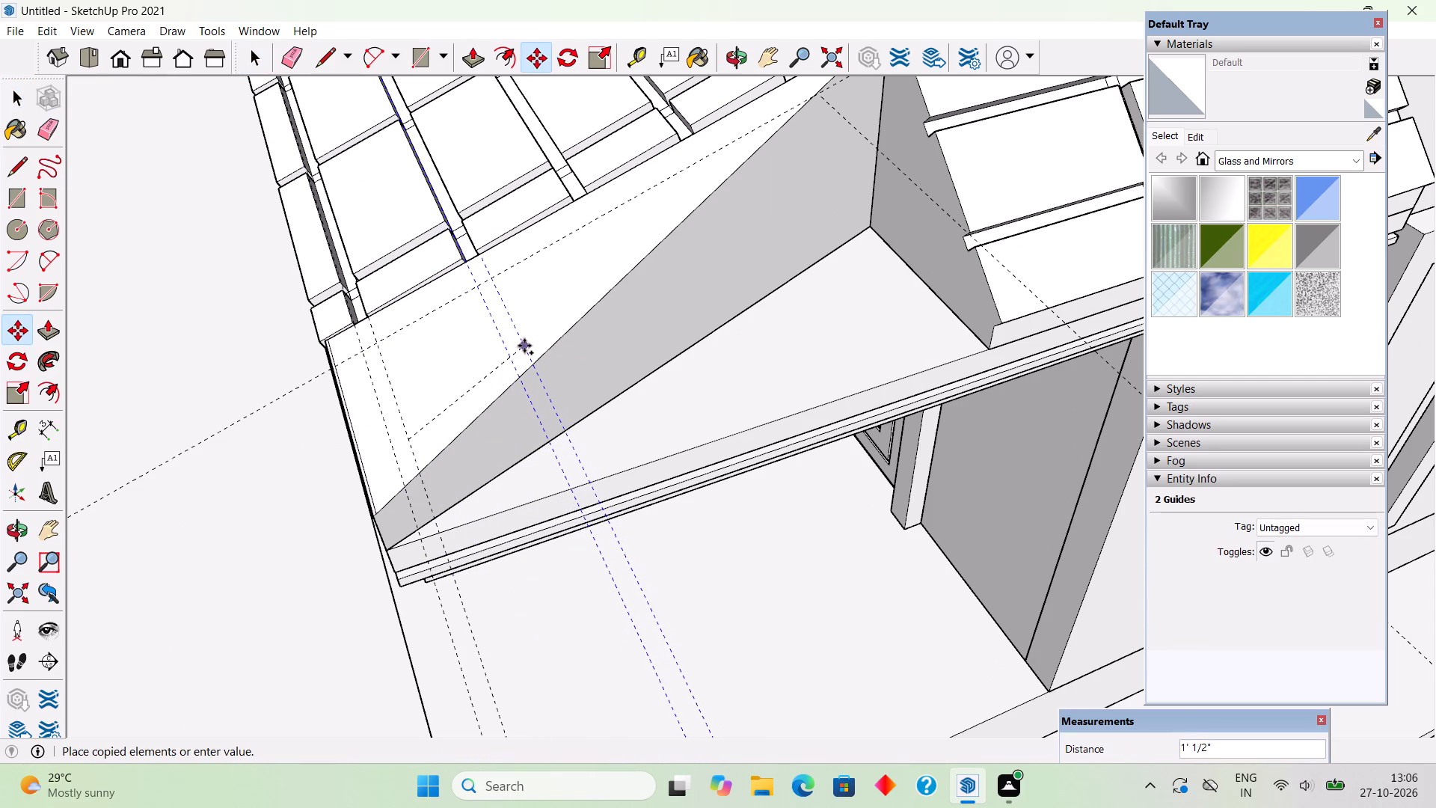
{"action": "middle_click_drag", "start_coordinate": [524, 346], "coordinate": [429, 267]}
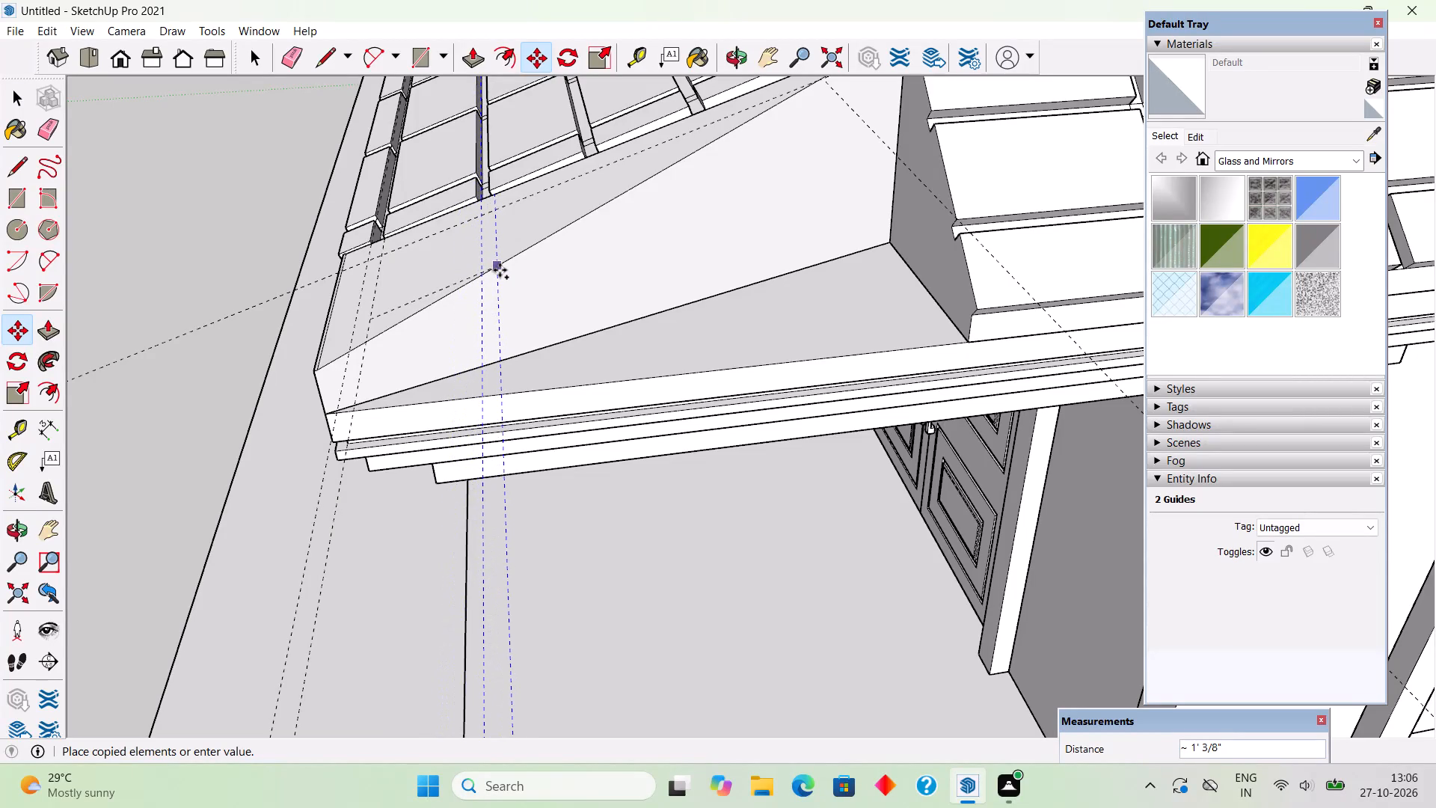
{"action": "middle_click_drag", "start_coordinate": [501, 272], "coordinate": [836, 326]}
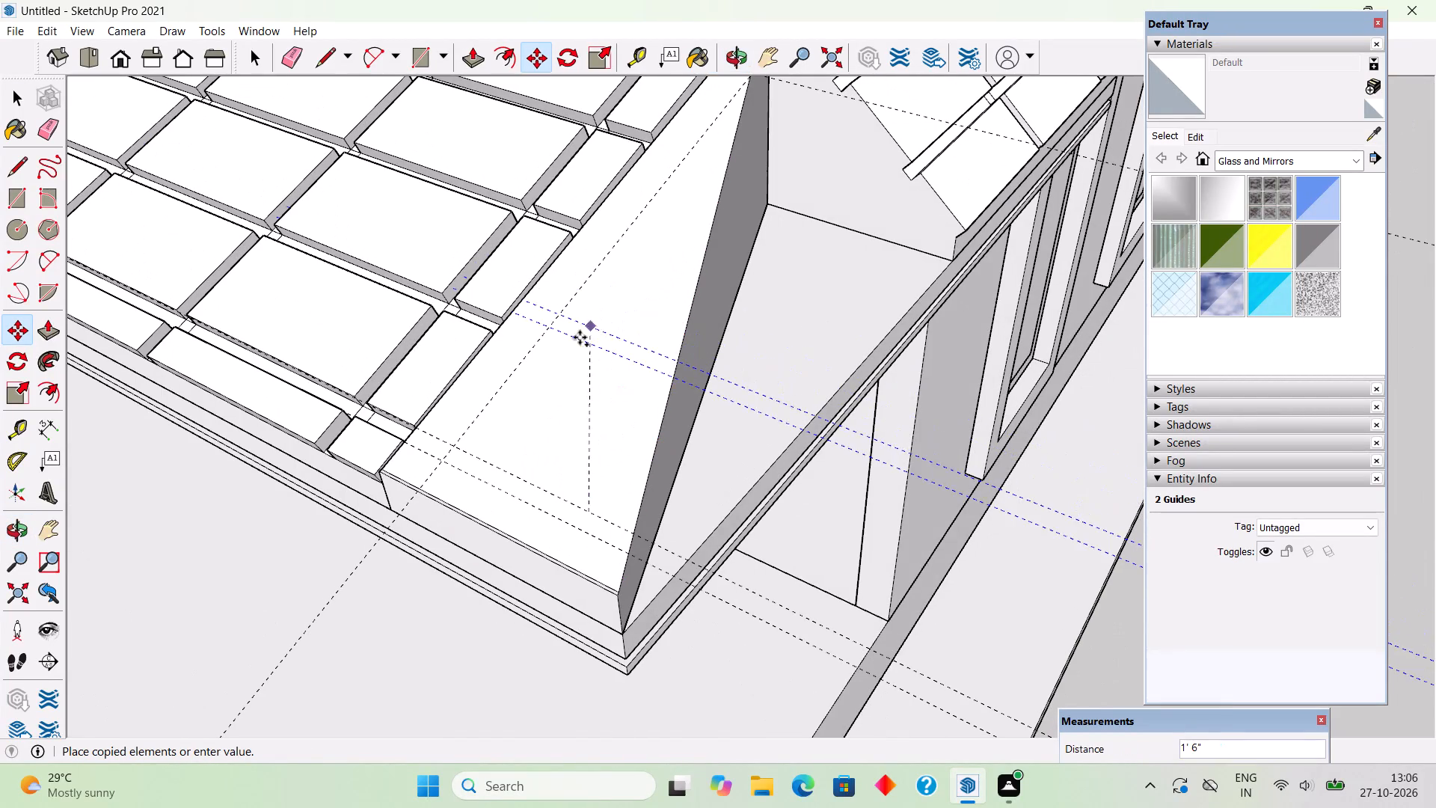
{"action": "scroll", "coordinate": [576, 348], "scroll_direction": "up", "scroll_amount": 5}
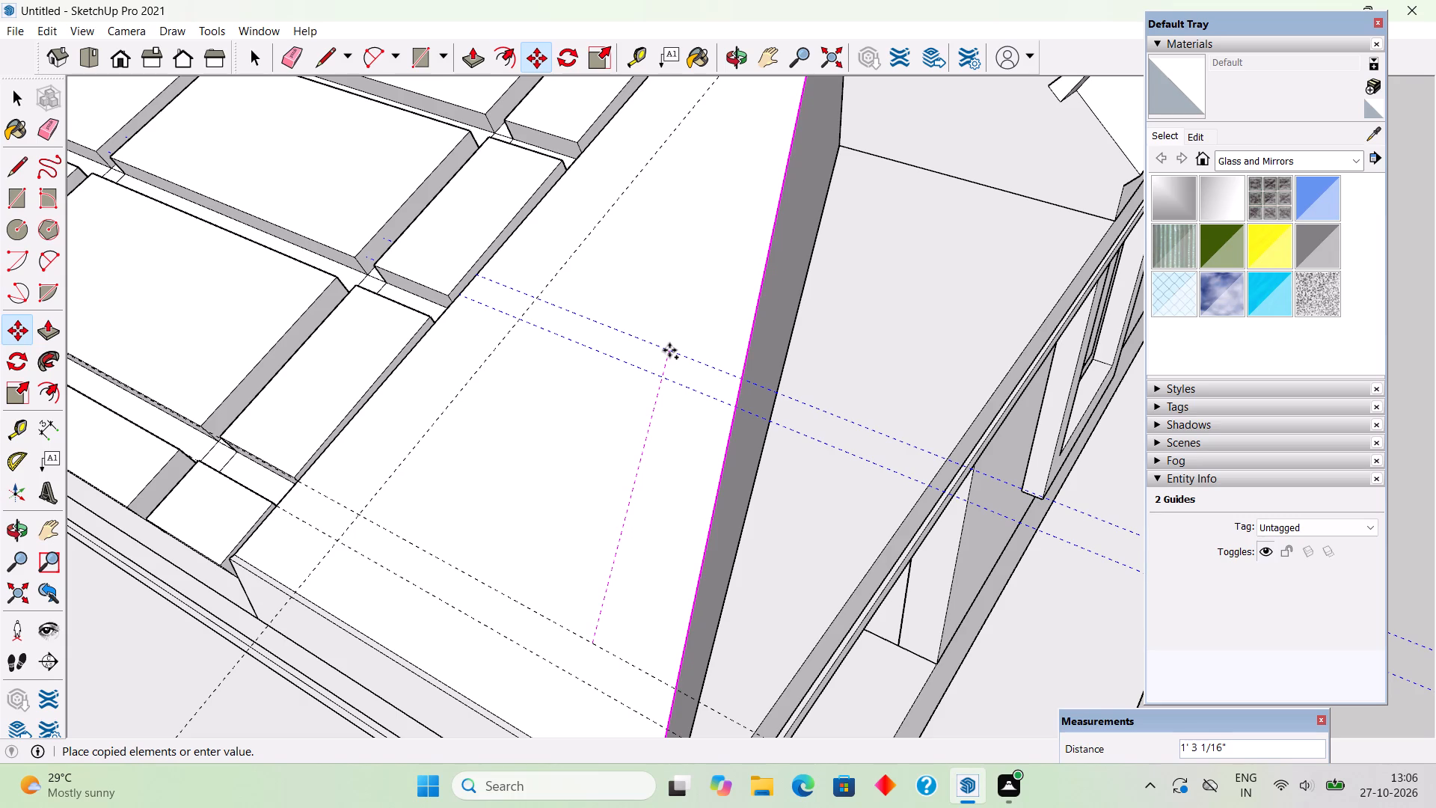
{"action": "key", "text": "1"}
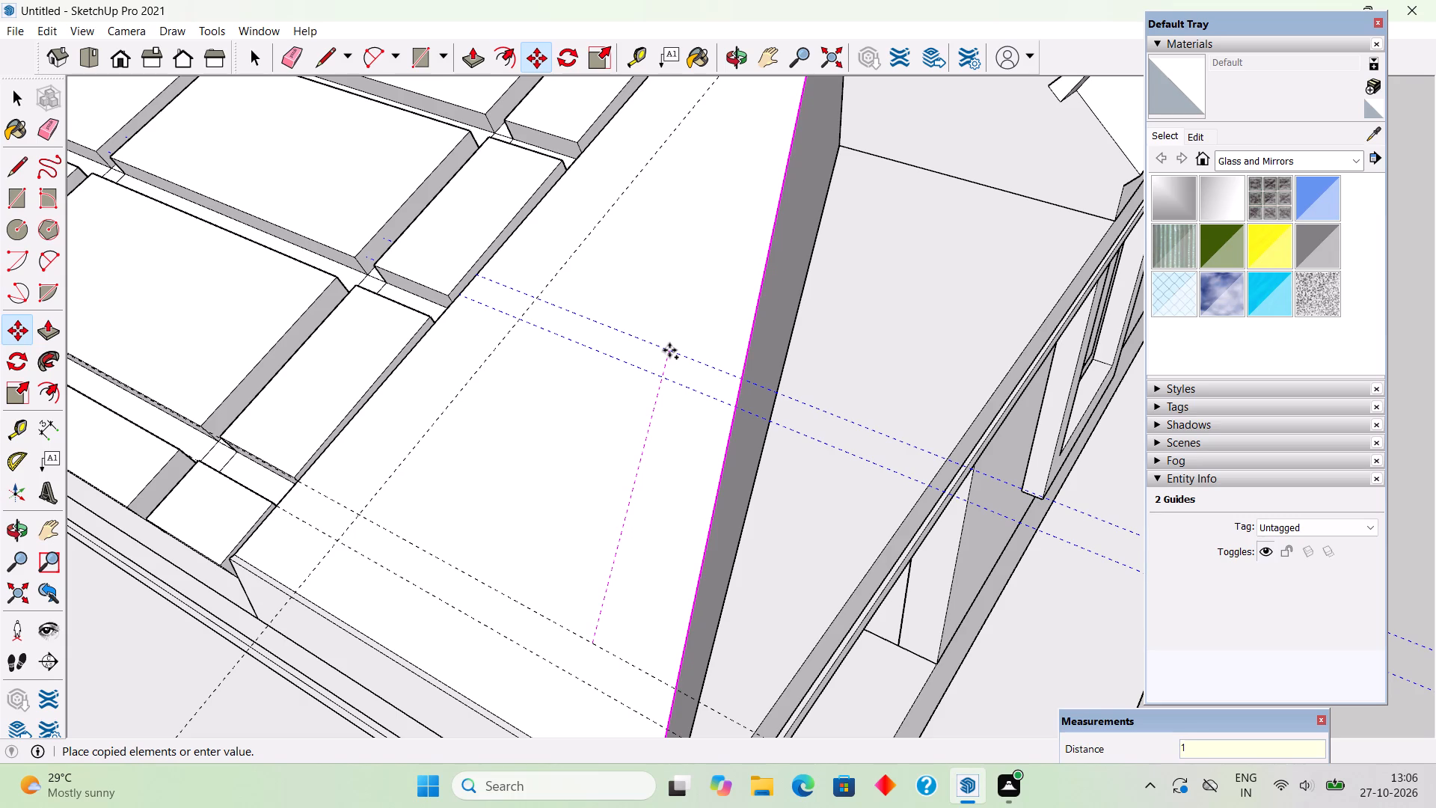
{"action": "key", "text": "apostrophe"}
{"action": "key", "text": "Return"}
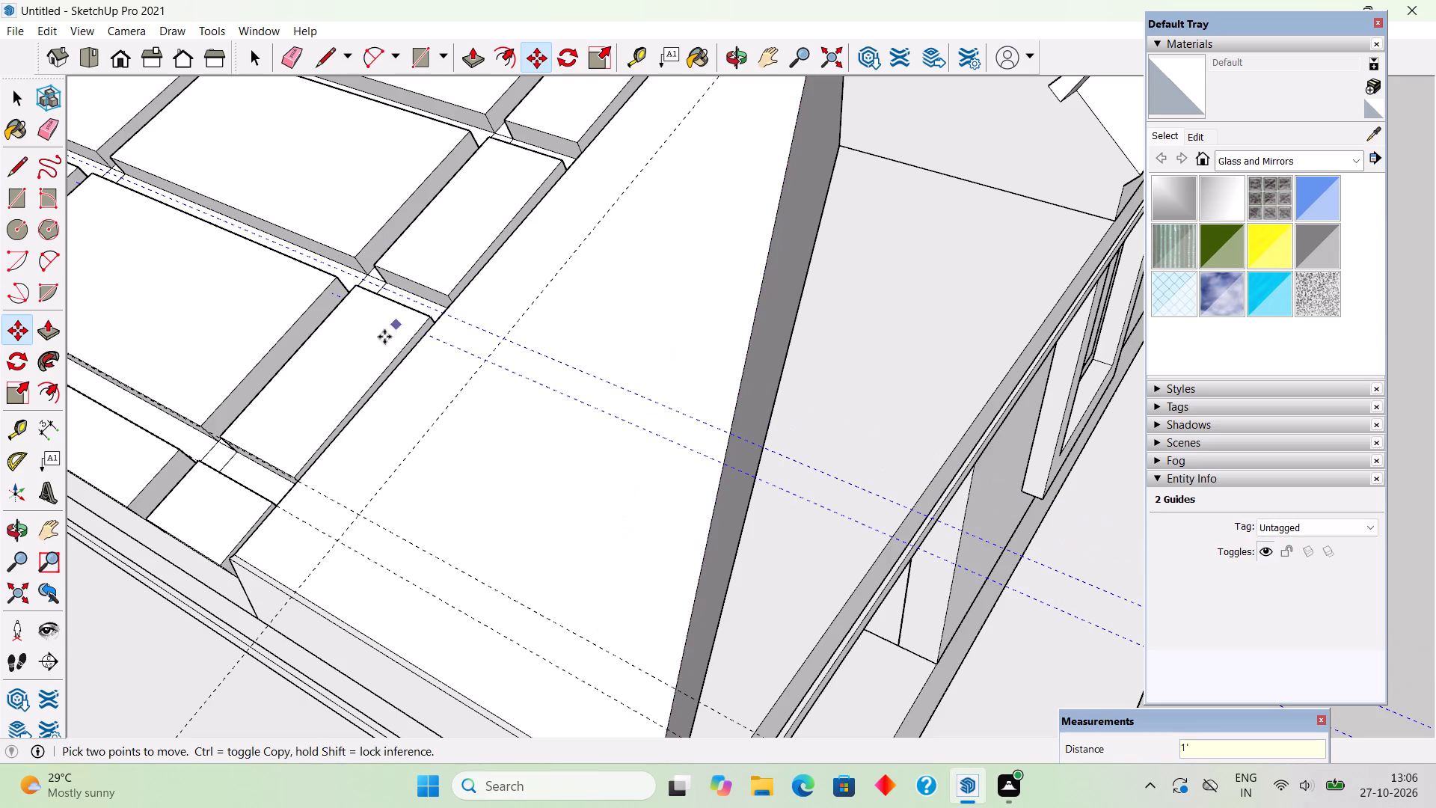
Move the copied guide pair about 7/8" so it lines up with the next gap between the roof cells.
{"action": "scroll", "coordinate": [435, 297], "scroll_direction": "up", "scroll_amount": 5}
{"action": "left_click", "coordinate": [457, 328]}
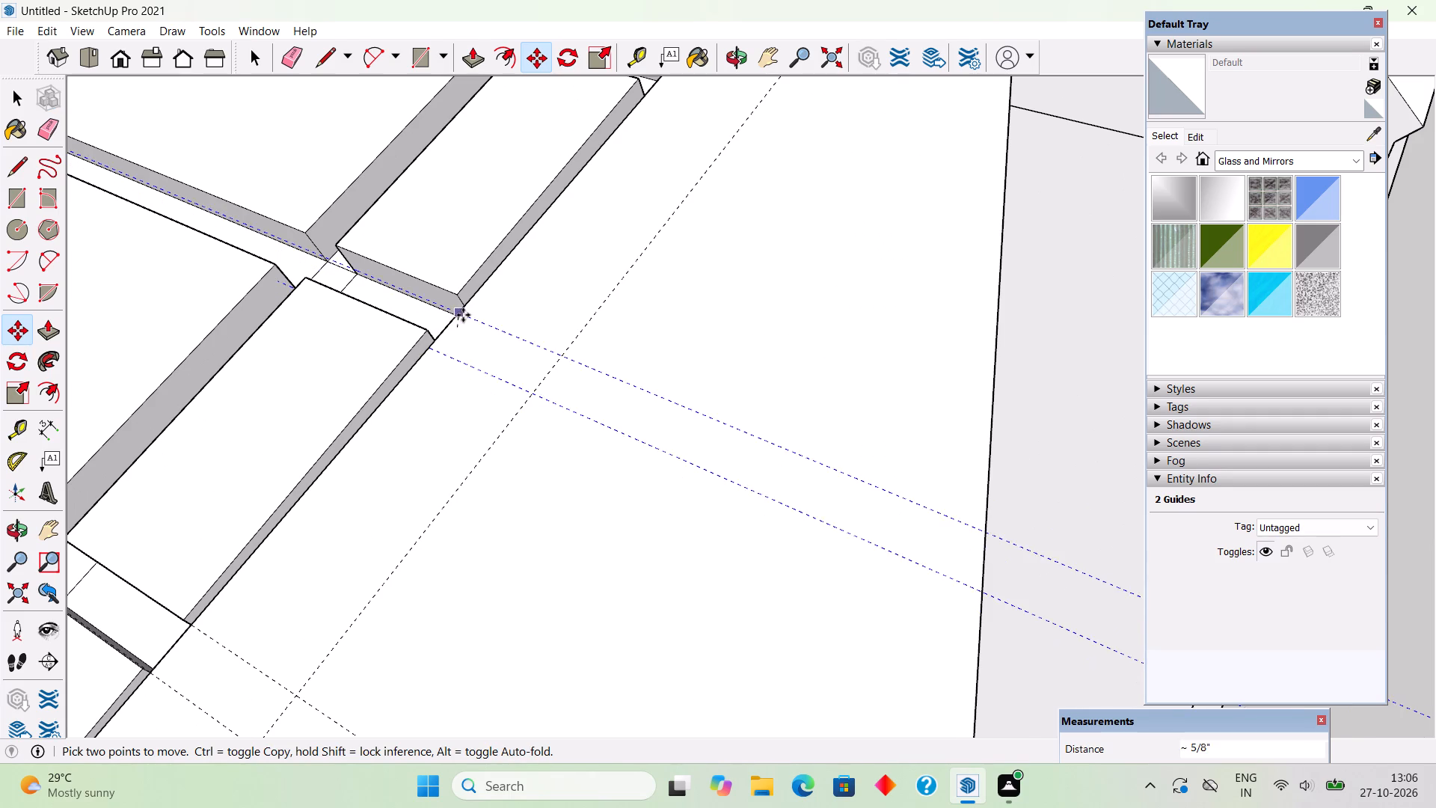
{"action": "left_click", "coordinate": [463, 311]}
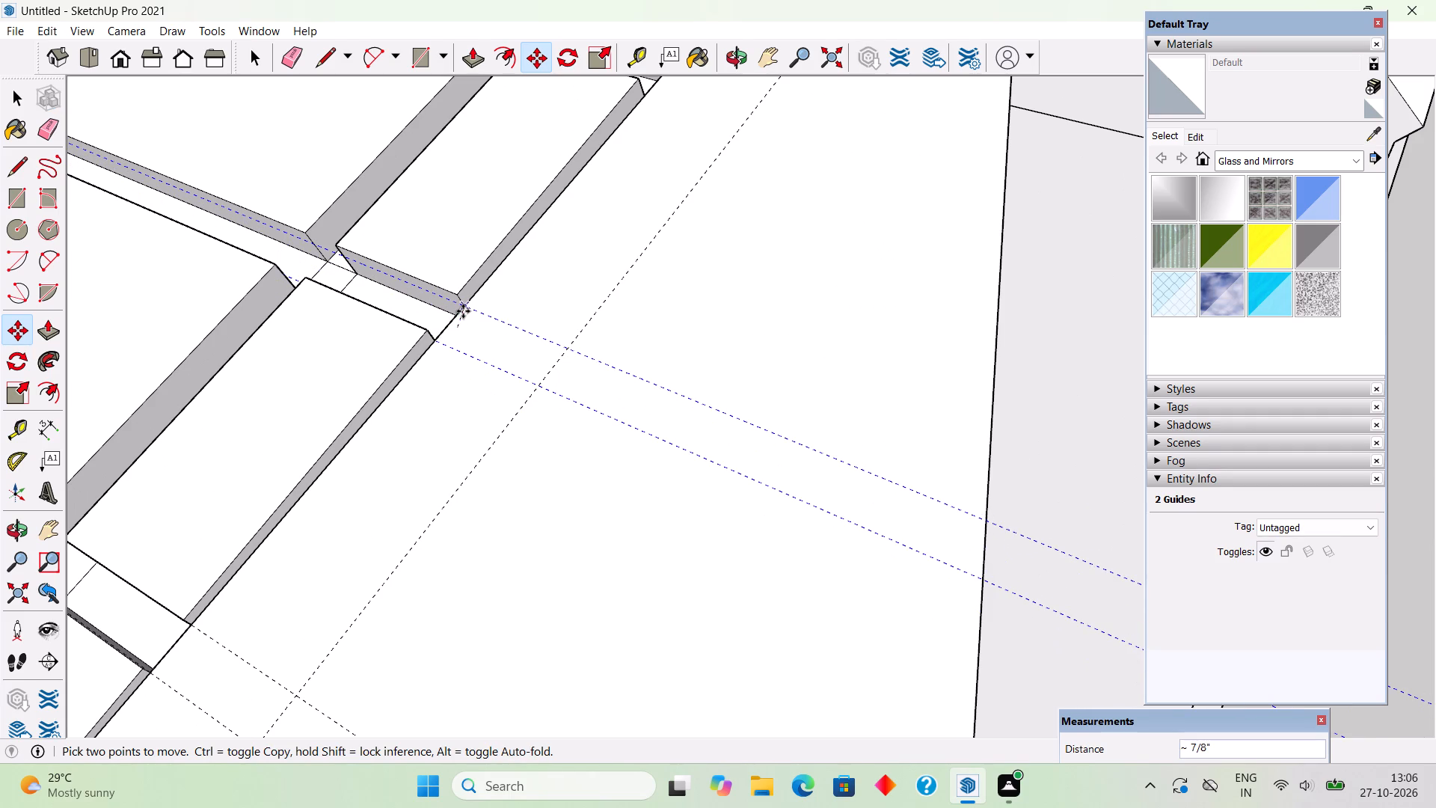
Copy the guide pair twice further up the wedge's slope, lining it up with the next two gaps between the roof cells.
{"action": "middle_click_drag", "start_coordinate": [582, 403], "coordinate": [322, 282]}
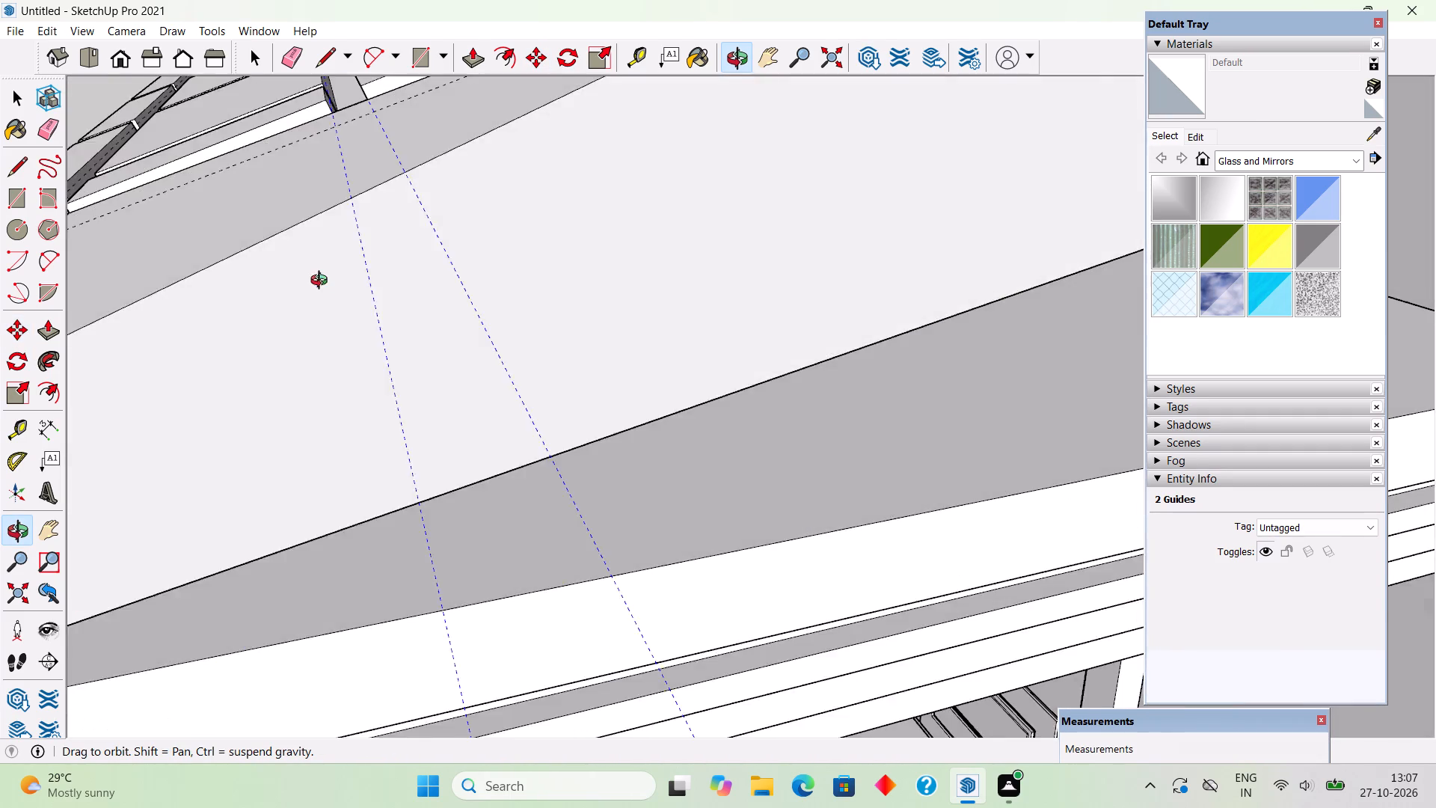
{"action": "middle_click_drag", "start_coordinate": [322, 282], "coordinate": [370, 529]}
{"action": "scroll", "coordinate": [367, 515], "scroll_direction": "down", "scroll_amount": 4}
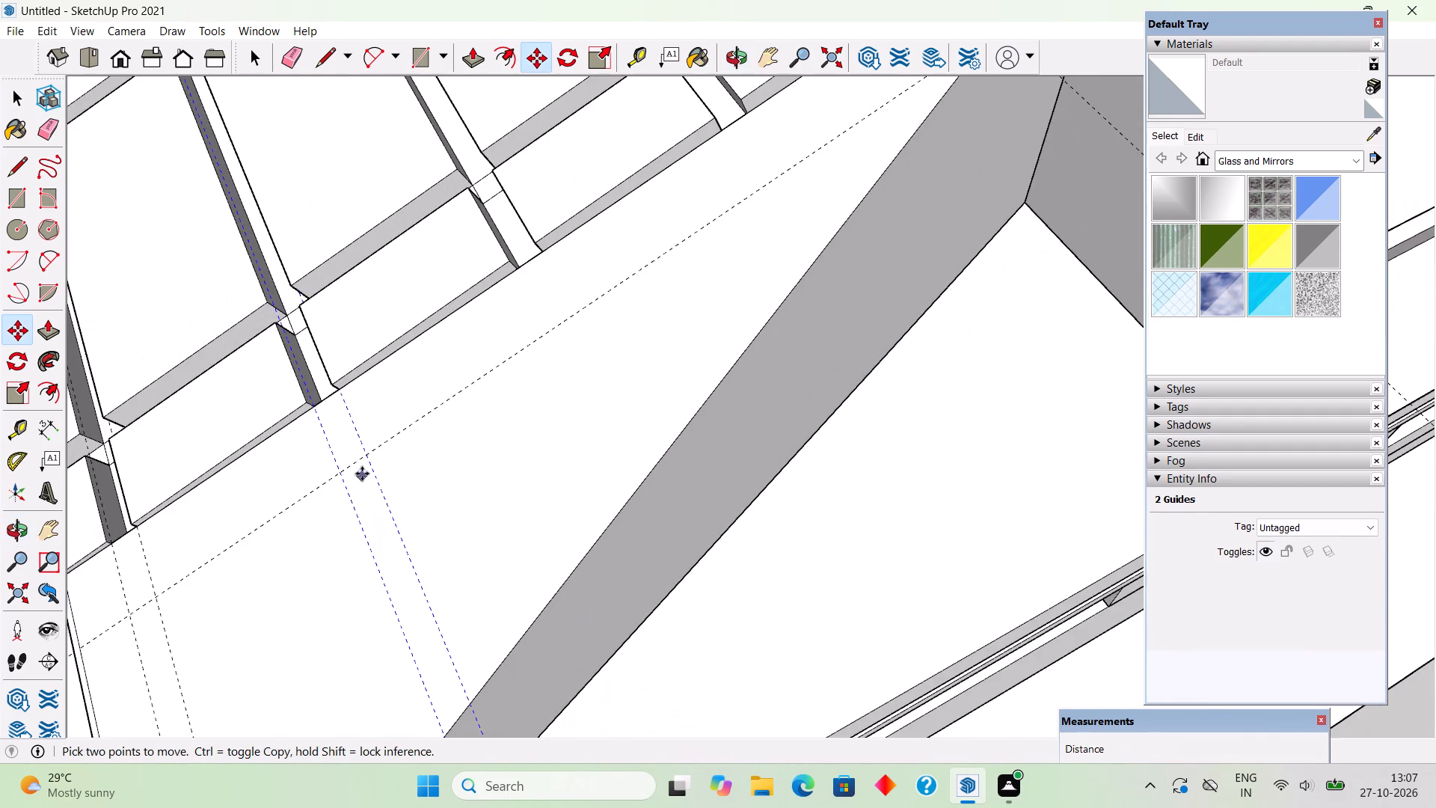
{"action": "scroll", "coordinate": [366, 463], "scroll_direction": "down", "scroll_amount": 6}
{"action": "left_click", "coordinate": [387, 495]}
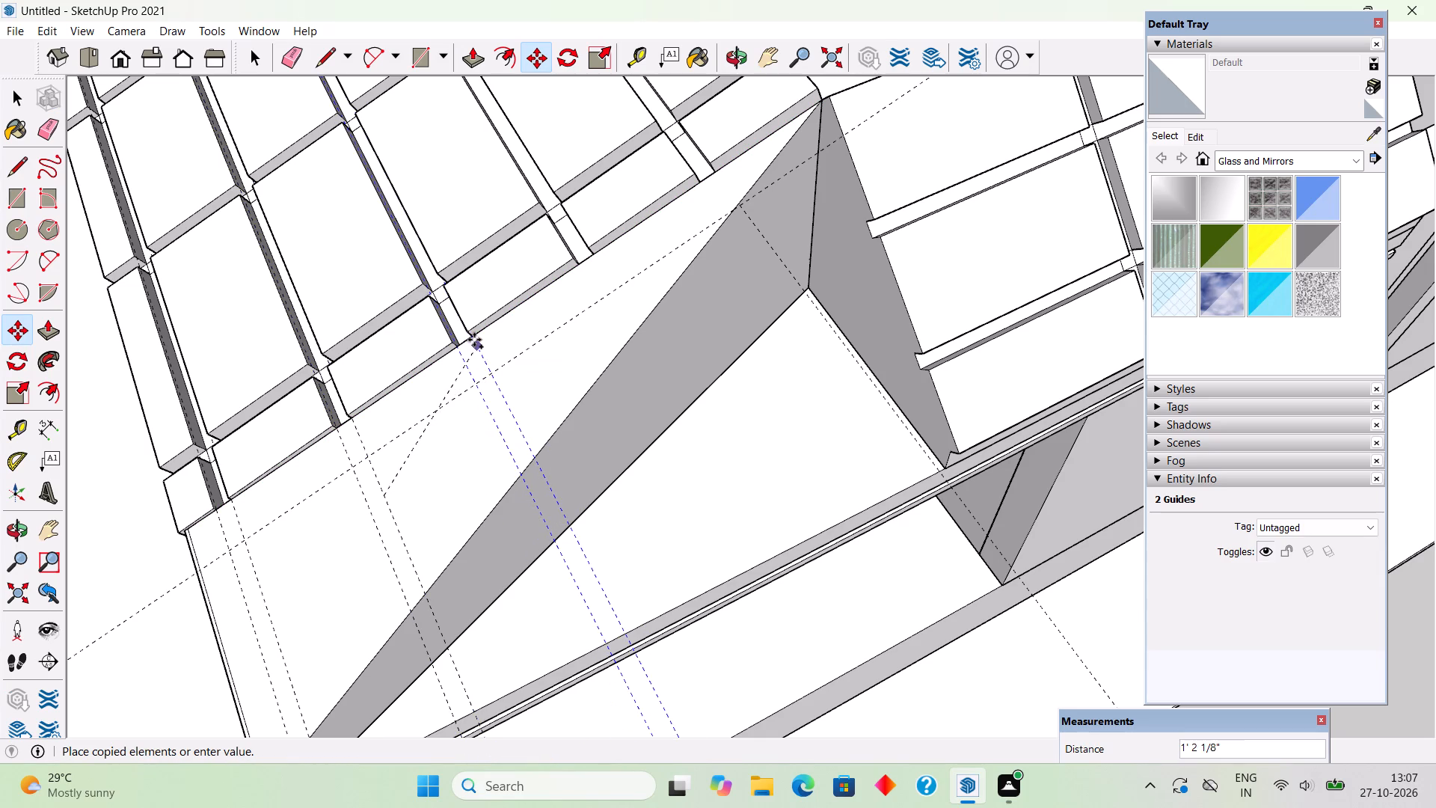
{"action": "scroll", "coordinate": [474, 340], "scroll_direction": "up", "scroll_amount": 7}
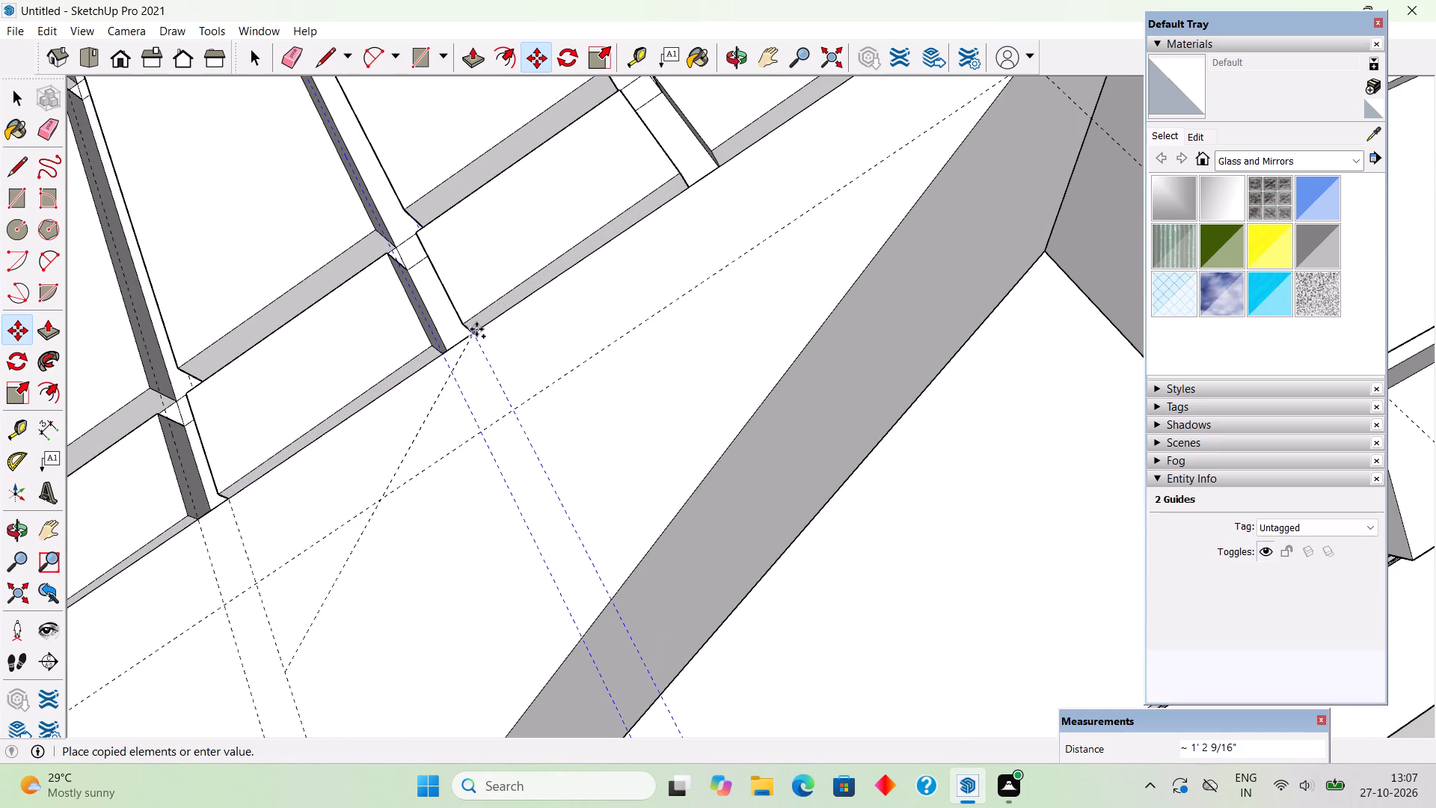
{"action": "left_click", "coordinate": [476, 329]}
{"action": "left_click", "coordinate": [484, 358]}
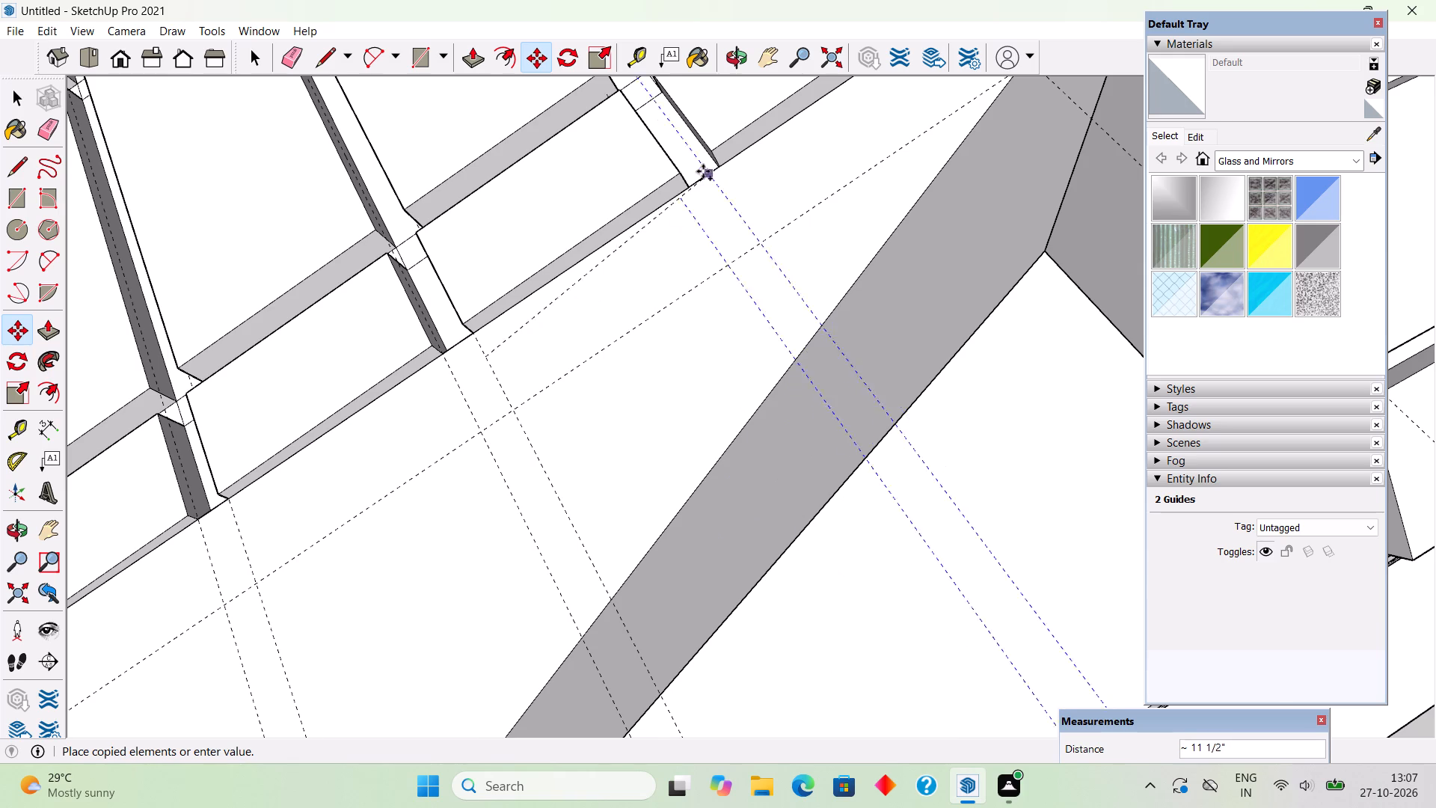
{"action": "scroll", "coordinate": [698, 173], "scroll_direction": "up", "scroll_amount": 4}
{"action": "left_click", "coordinate": [733, 161]}
Copy the uppermost guide pair about 1' up the slope to the next gap between the roof cells.
{"action": "scroll", "coordinate": [734, 204], "scroll_direction": "down", "scroll_amount": 4}
{"action": "scroll", "coordinate": [734, 209], "scroll_direction": "up", "scroll_amount": 1}
{"action": "scroll", "coordinate": [734, 211], "scroll_direction": "down", "scroll_amount": 1}
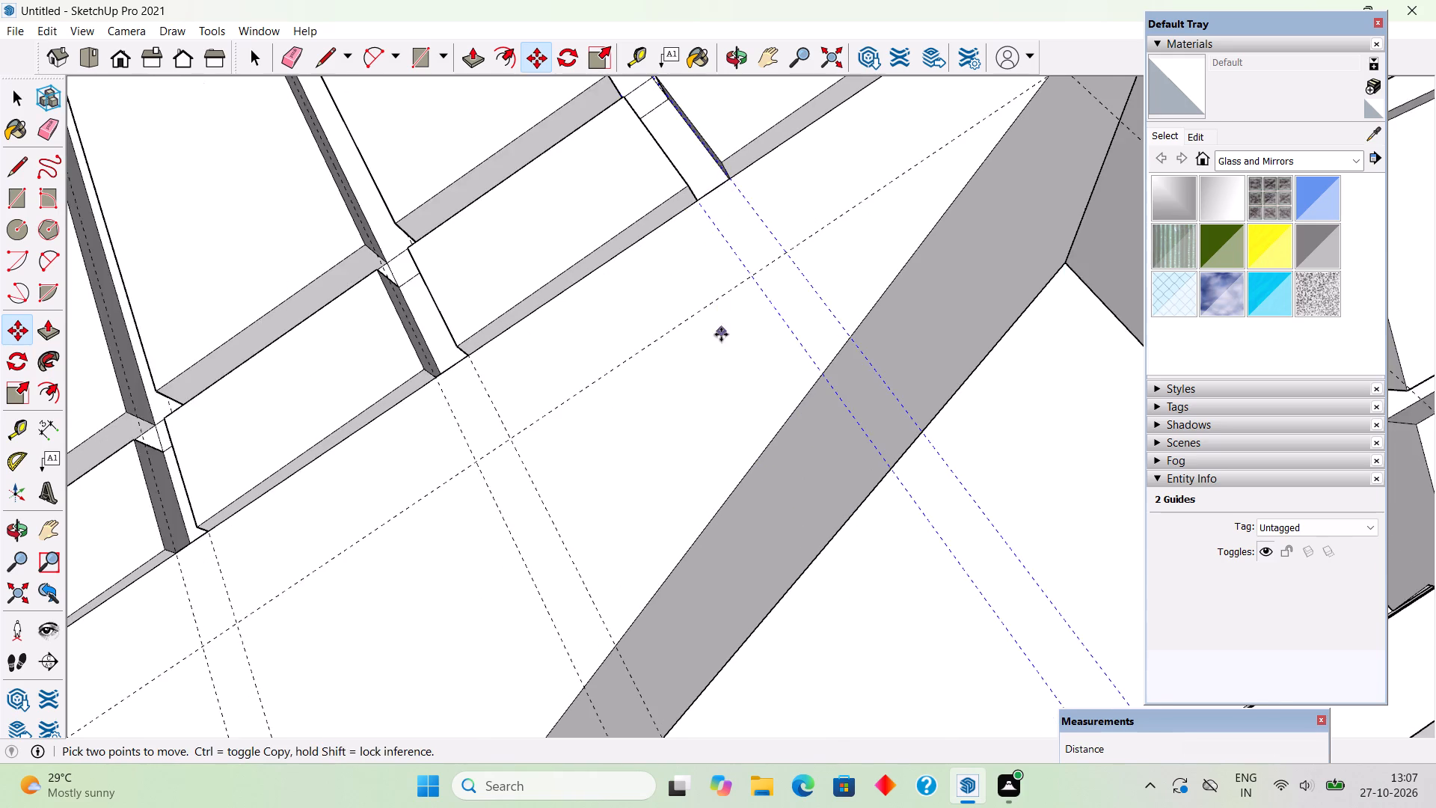
{"action": "scroll", "coordinate": [719, 341], "scroll_direction": "down", "scroll_amount": 9}
{"action": "scroll", "coordinate": [751, 310], "scroll_direction": "up", "scroll_amount": 5}
{"action": "scroll", "coordinate": [1015, 232], "scroll_direction": "down", "scroll_amount": 3}
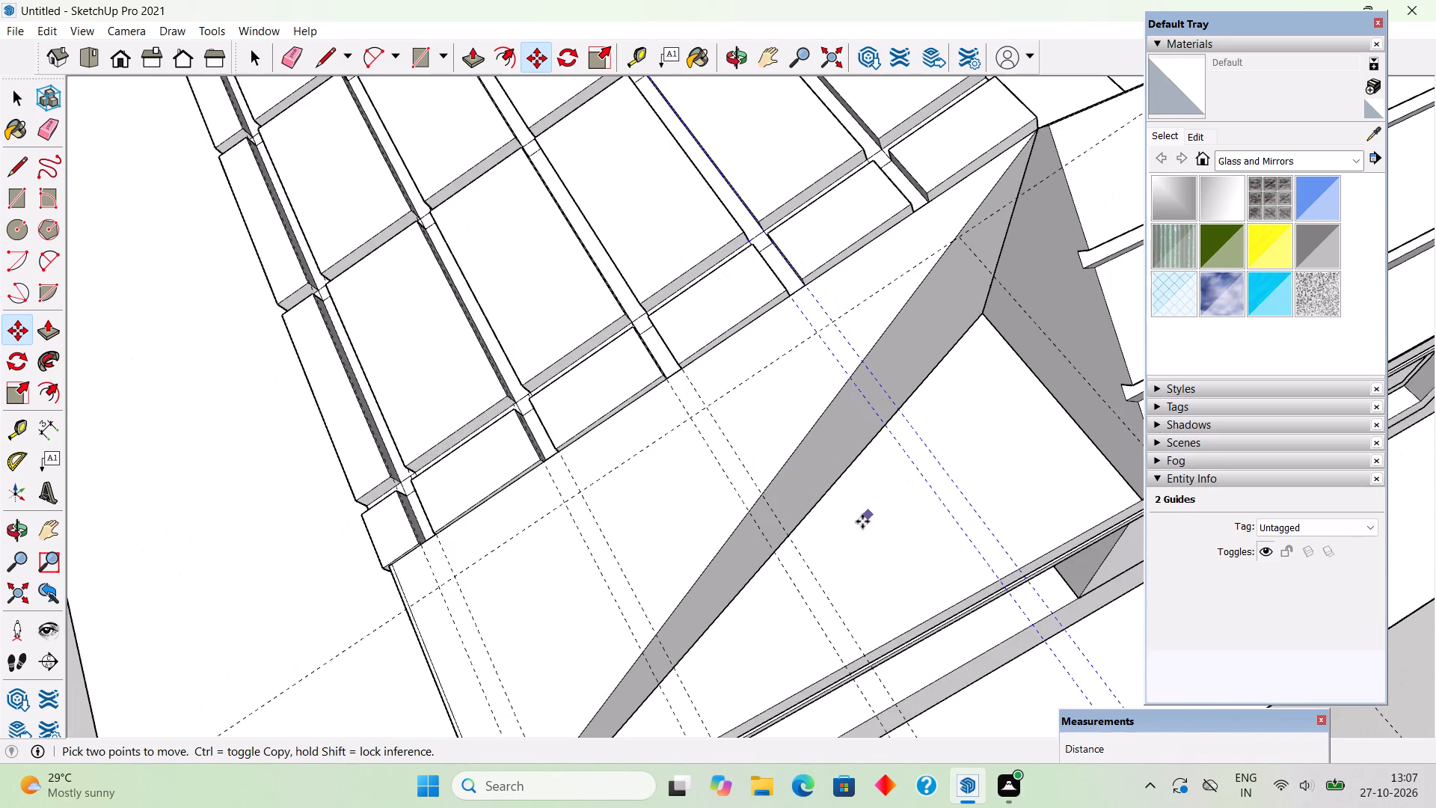
{"action": "scroll", "coordinate": [862, 521], "scroll_direction": "down", "scroll_amount": 5}
{"action": "scroll", "coordinate": [1000, 264], "scroll_direction": "up", "scroll_amount": 9}
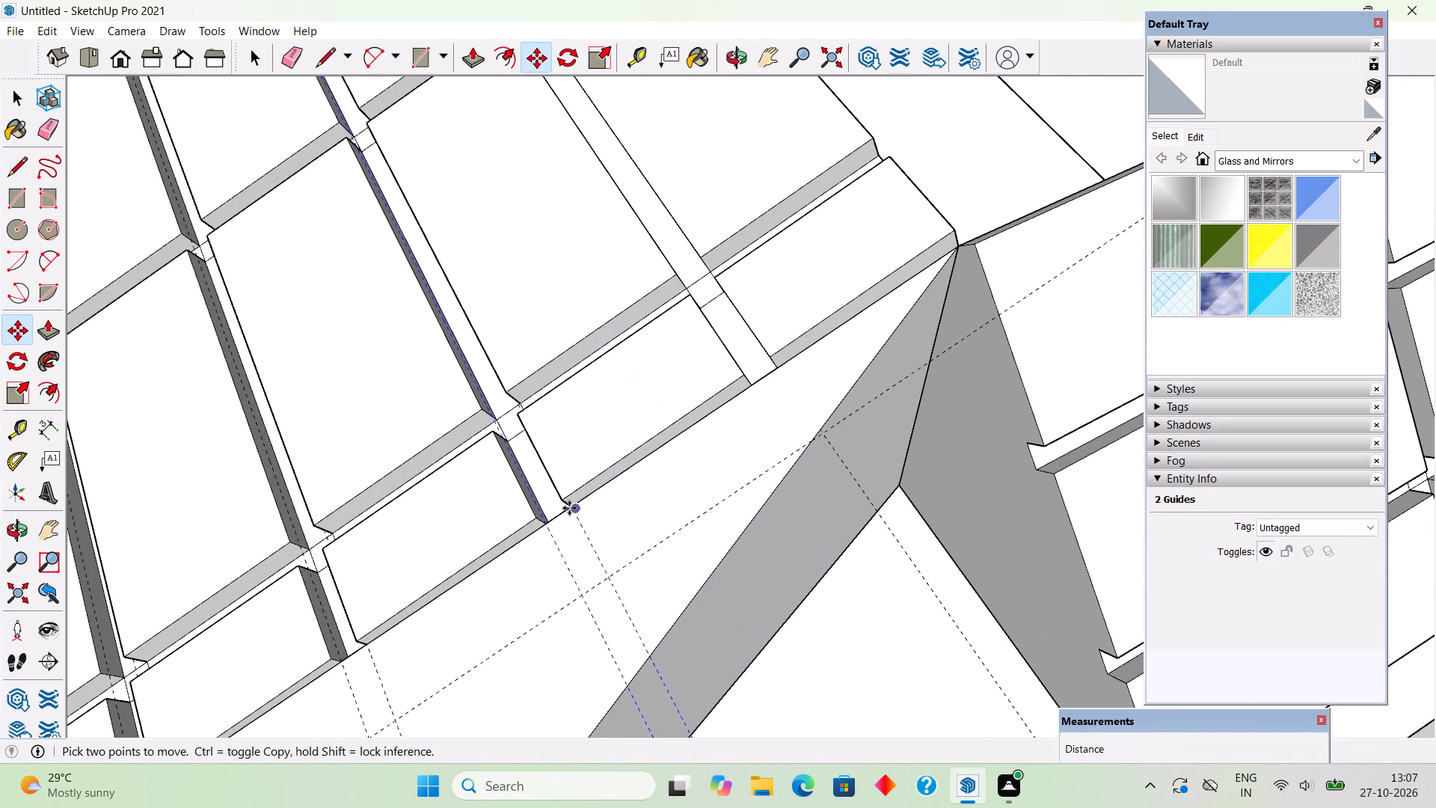
{"action": "left_click", "coordinate": [575, 510]}
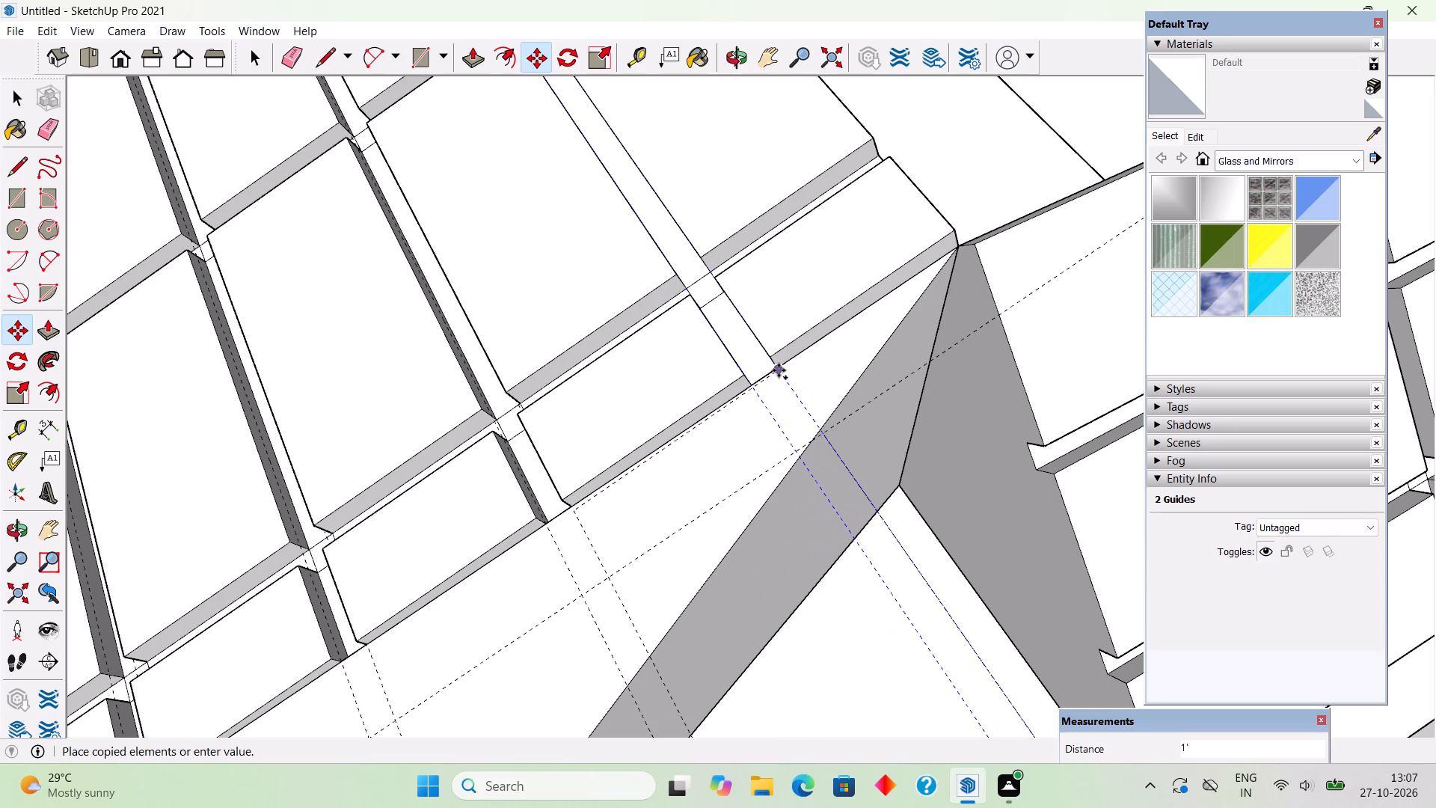
{"action": "scroll", "coordinate": [779, 370], "scroll_direction": "up", "scroll_amount": 9}
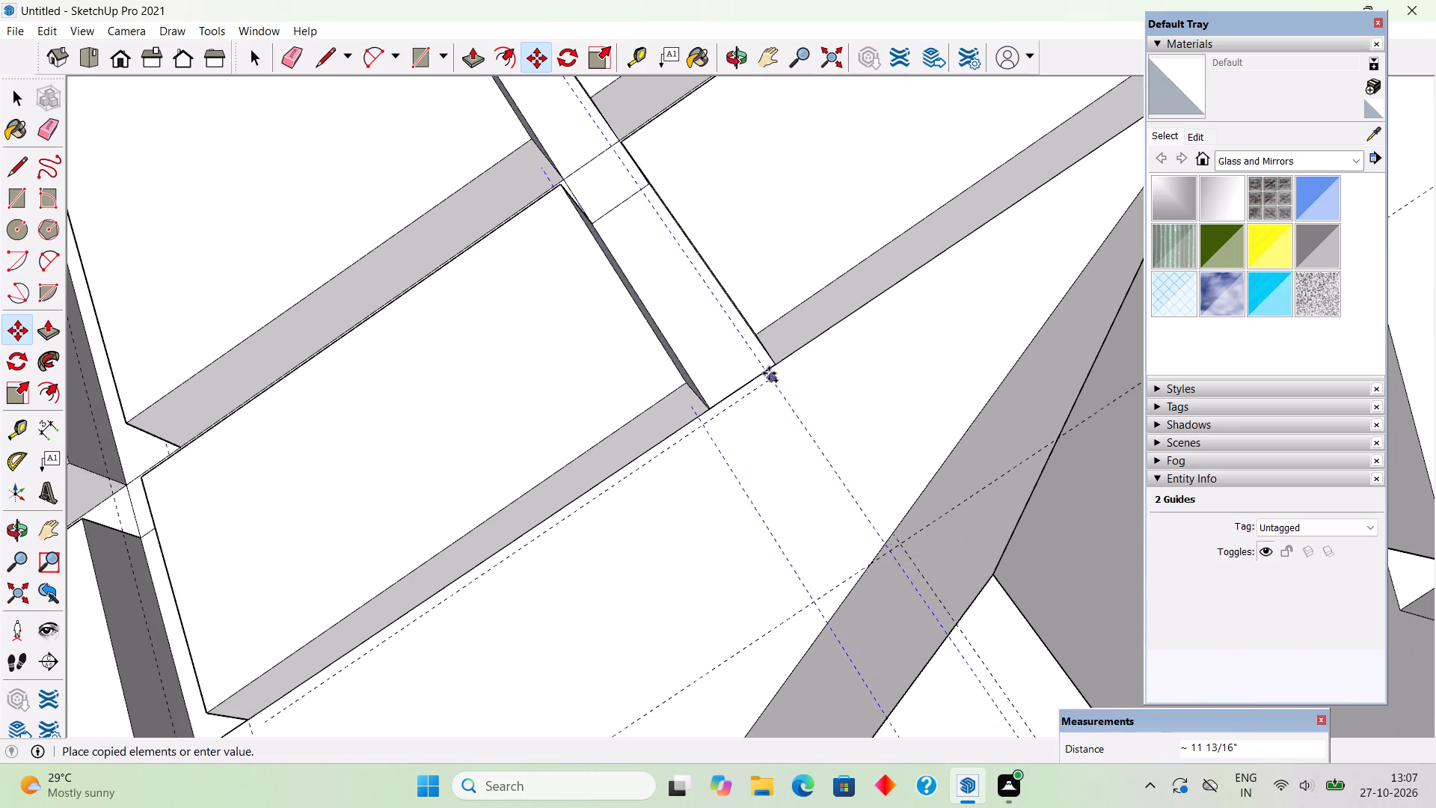
{"action": "scroll", "coordinate": [769, 373], "scroll_direction": "up", "scroll_amount": 14}
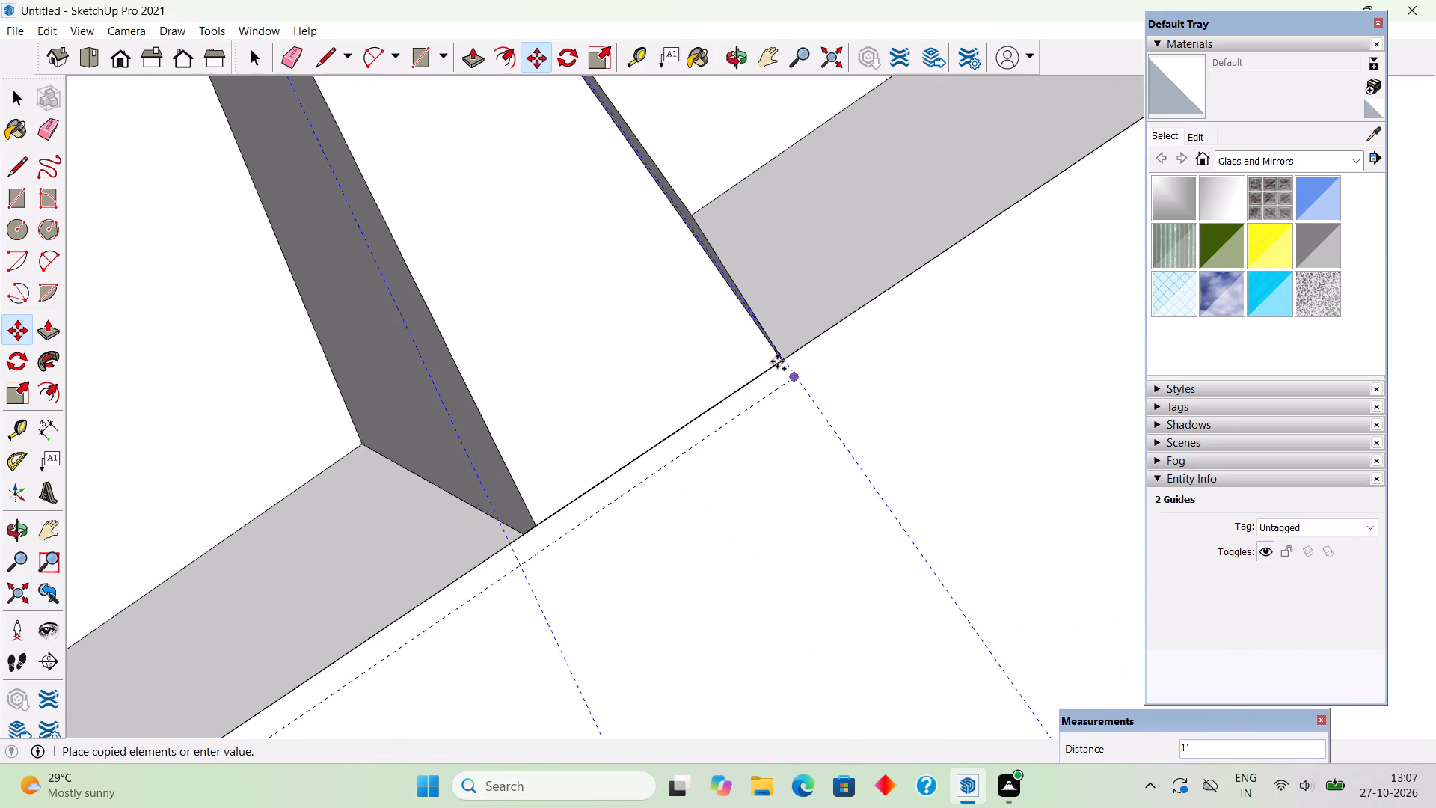
{"action": "scroll", "coordinate": [777, 361], "scroll_direction": "up", "scroll_amount": 1}
{"action": "left_click", "coordinate": [788, 364]}
Move the new guide pair about 7/16" so it meets the cell corner at the wedge's edge.
{"action": "middle_click_drag", "start_coordinate": [767, 432], "coordinate": [928, 434]}
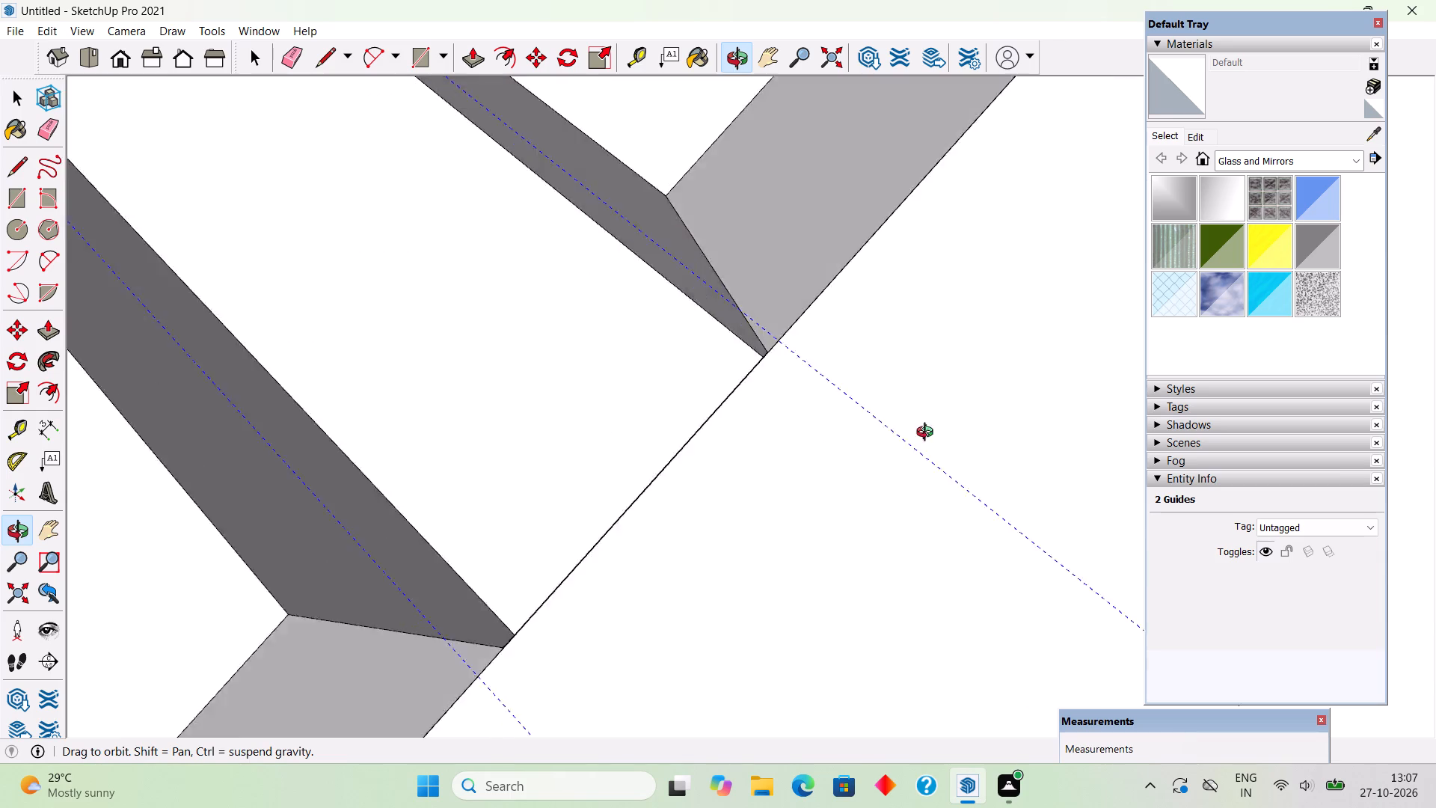
{"action": "middle_click_drag", "start_coordinate": [928, 434], "coordinate": [1005, 293]}
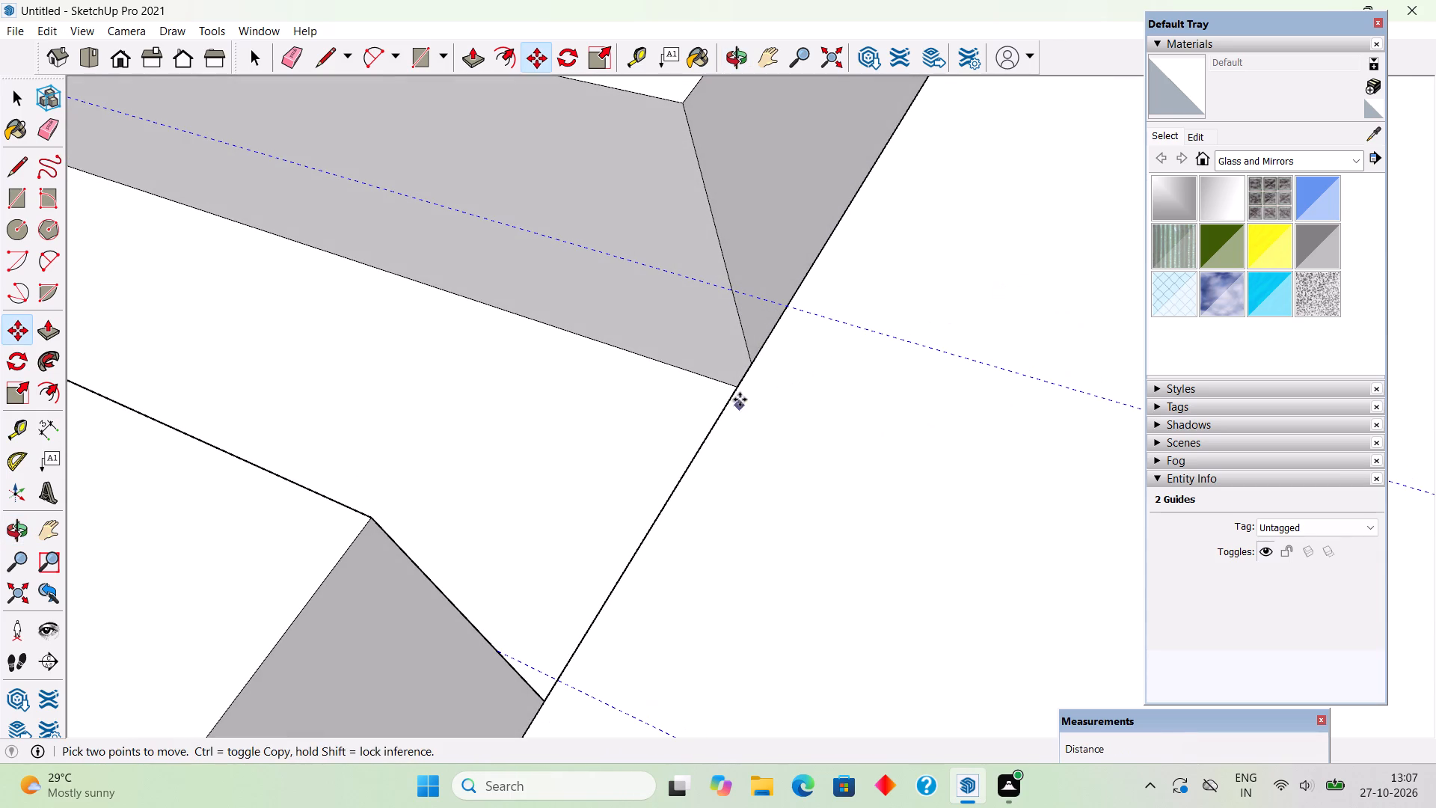
{"action": "left_click", "coordinate": [734, 287]}
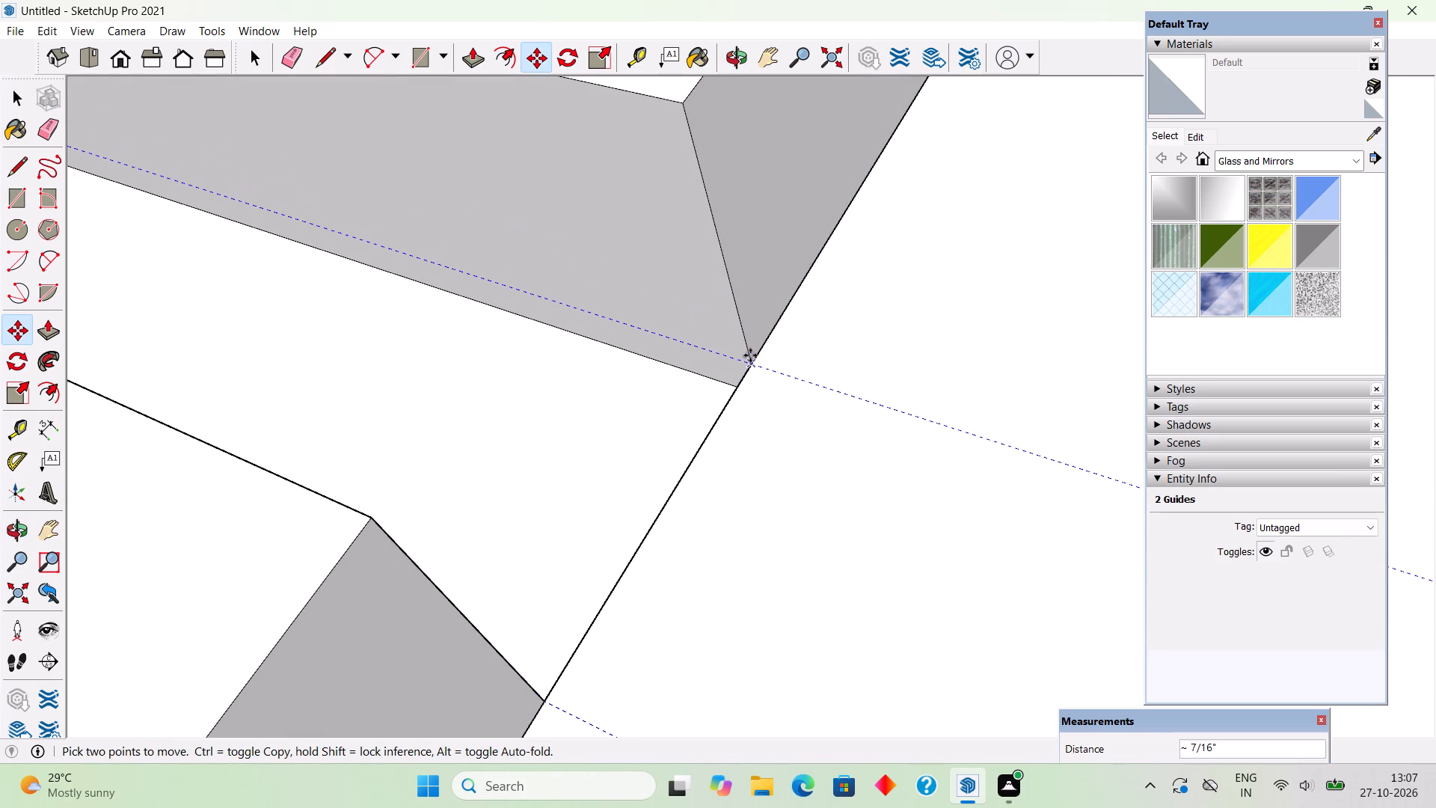
{"action": "left_click", "coordinate": [752, 361]}
Move the single guide running up the wedge's slope about 9 3/16" across the face, away from the roof cells.
{"action": "scroll", "coordinate": [752, 361], "scroll_direction": "down", "scroll_amount": 12}
{"action": "scroll", "coordinate": [752, 362], "scroll_direction": "up", "scroll_amount": 1}
{"action": "scroll", "coordinate": [746, 400], "scroll_direction": "down", "scroll_amount": 10}
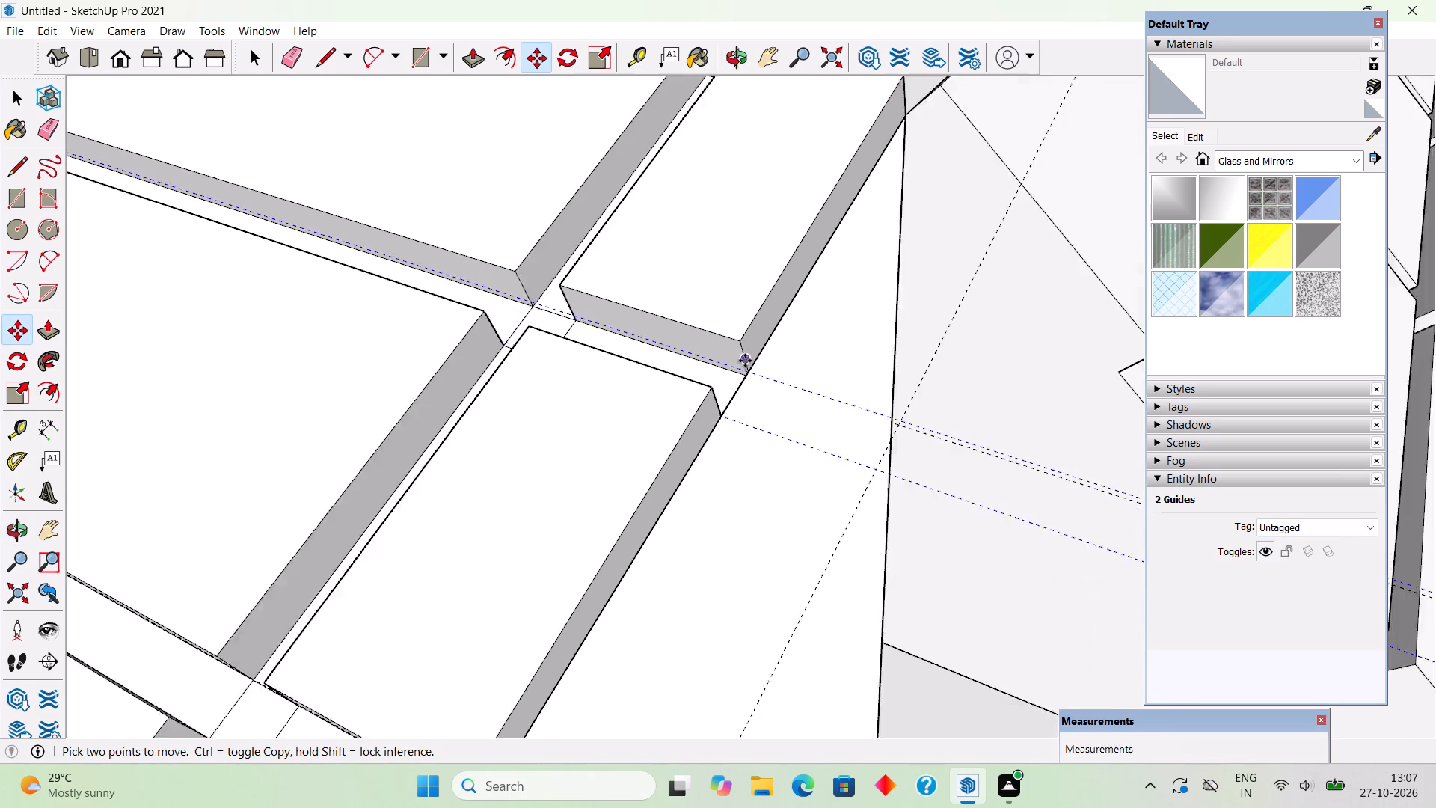
{"action": "scroll", "coordinate": [745, 361], "scroll_direction": "down", "scroll_amount": 11}
{"action": "middle_click_drag", "start_coordinate": [699, 500], "coordinate": [706, 326]}
{"action": "scroll", "coordinate": [688, 328], "scroll_direction": "up", "scroll_amount": 16}
{"action": "scroll", "coordinate": [681, 290], "scroll_direction": "down", "scroll_amount": 14}
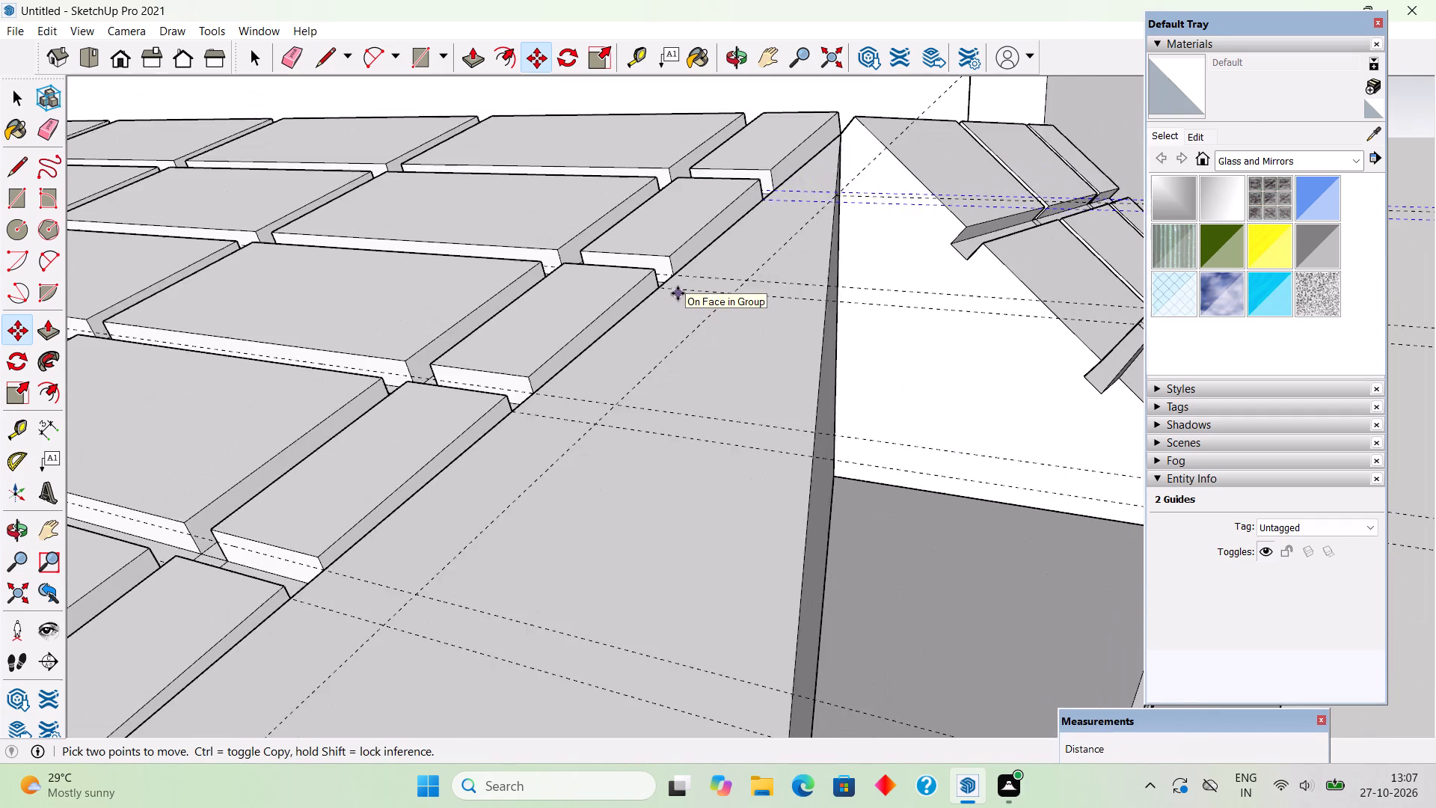
{"action": "scroll", "coordinate": [678, 293], "scroll_direction": "down", "scroll_amount": 6}
{"action": "key", "text": "space"}
{"action": "middle_click_drag", "start_coordinate": [656, 531], "coordinate": [678, 542]}
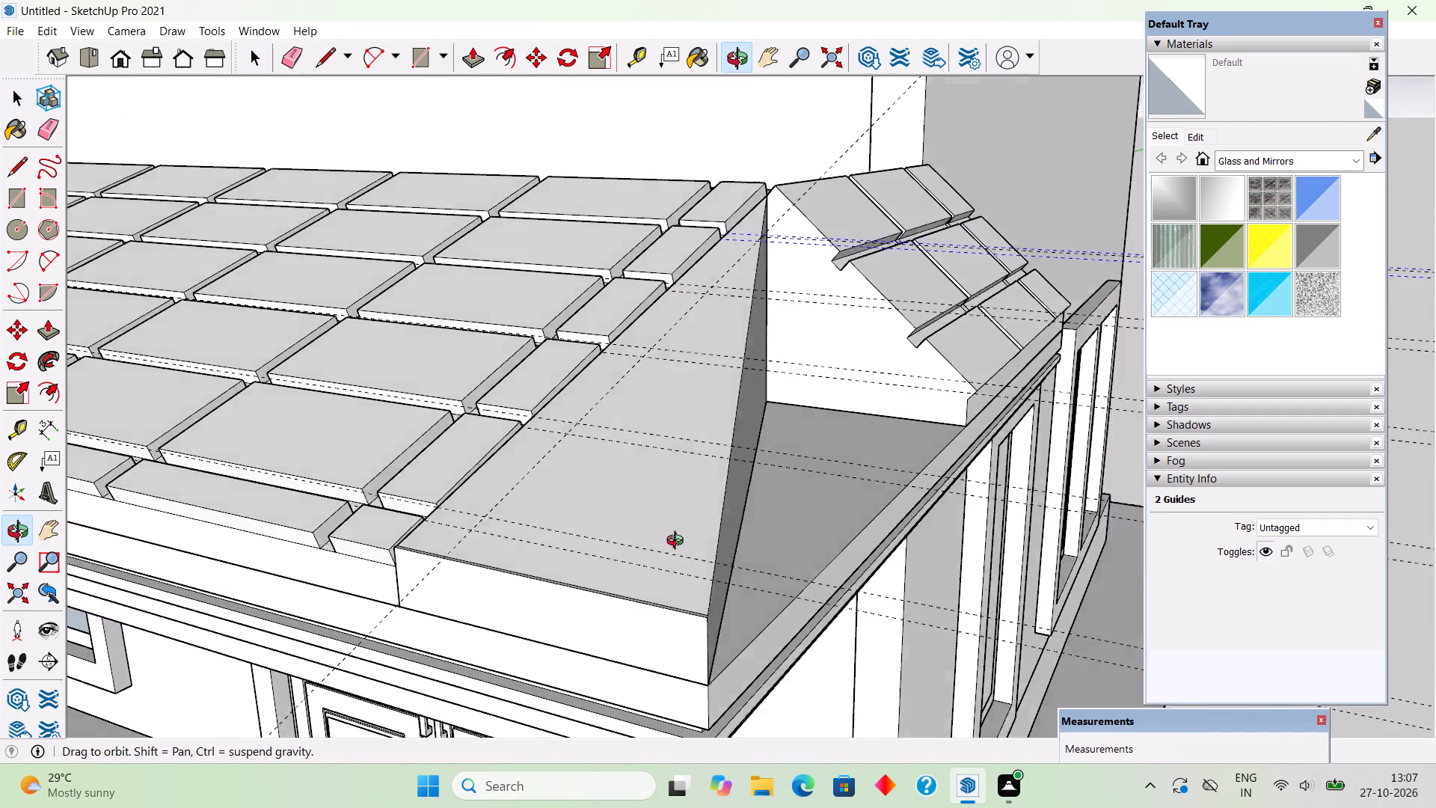
{"action": "middle_click_drag", "start_coordinate": [678, 542], "coordinate": [763, 664]}
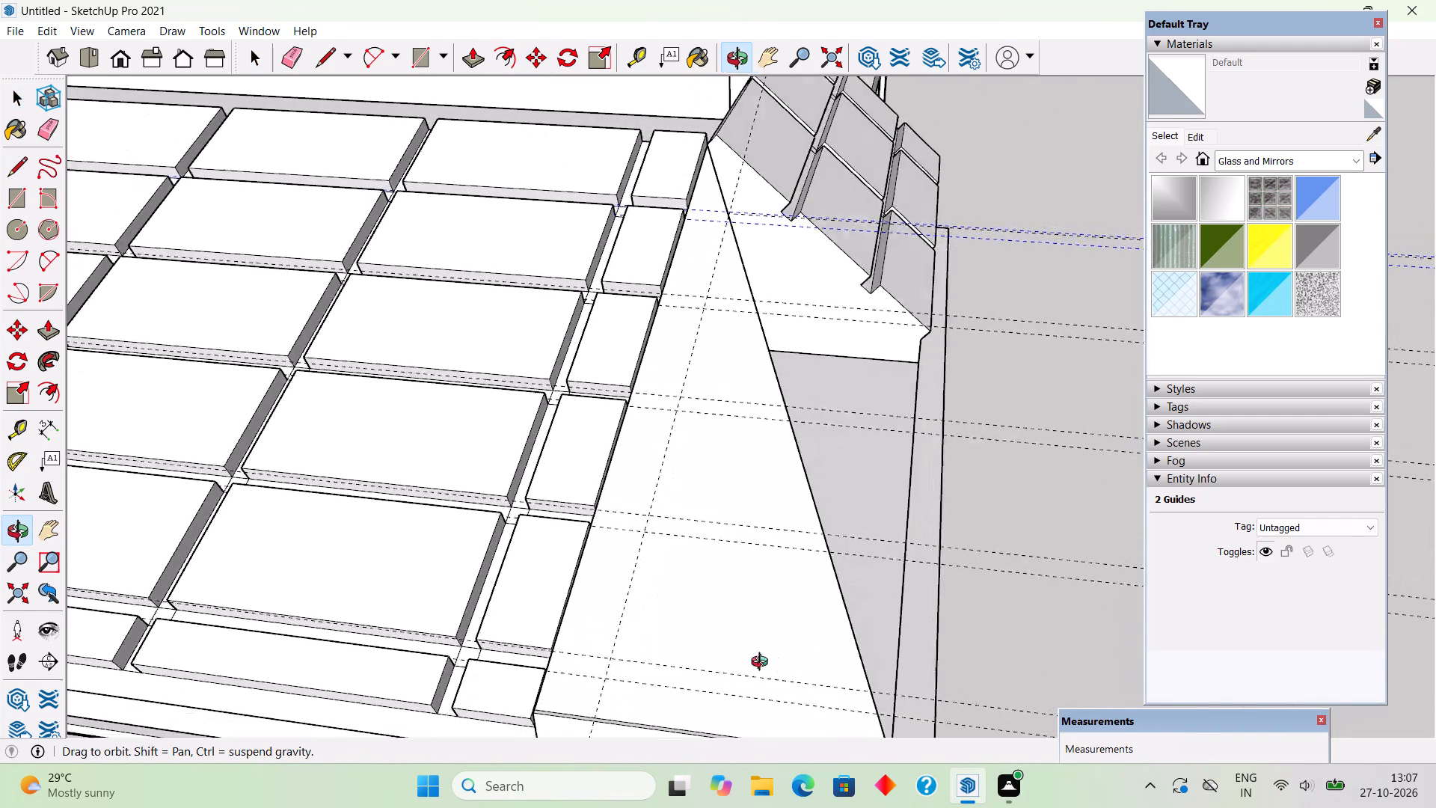
{"action": "middle_click_drag", "start_coordinate": [763, 664], "coordinate": [694, 644]}
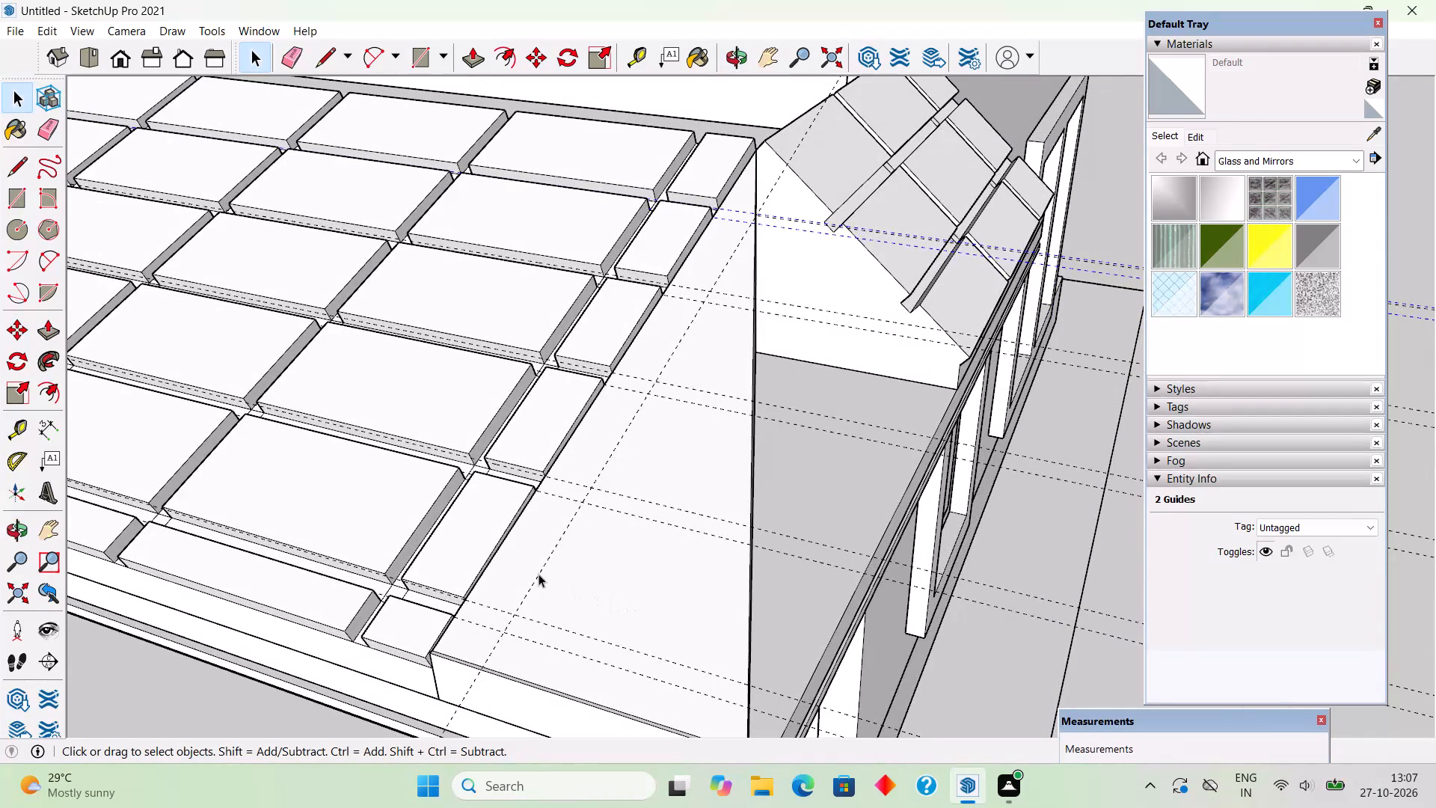
{"action": "left_click", "coordinate": [538, 574]}
{"action": "key", "text": "m"}
{"action": "left_click", "coordinate": [538, 574]}
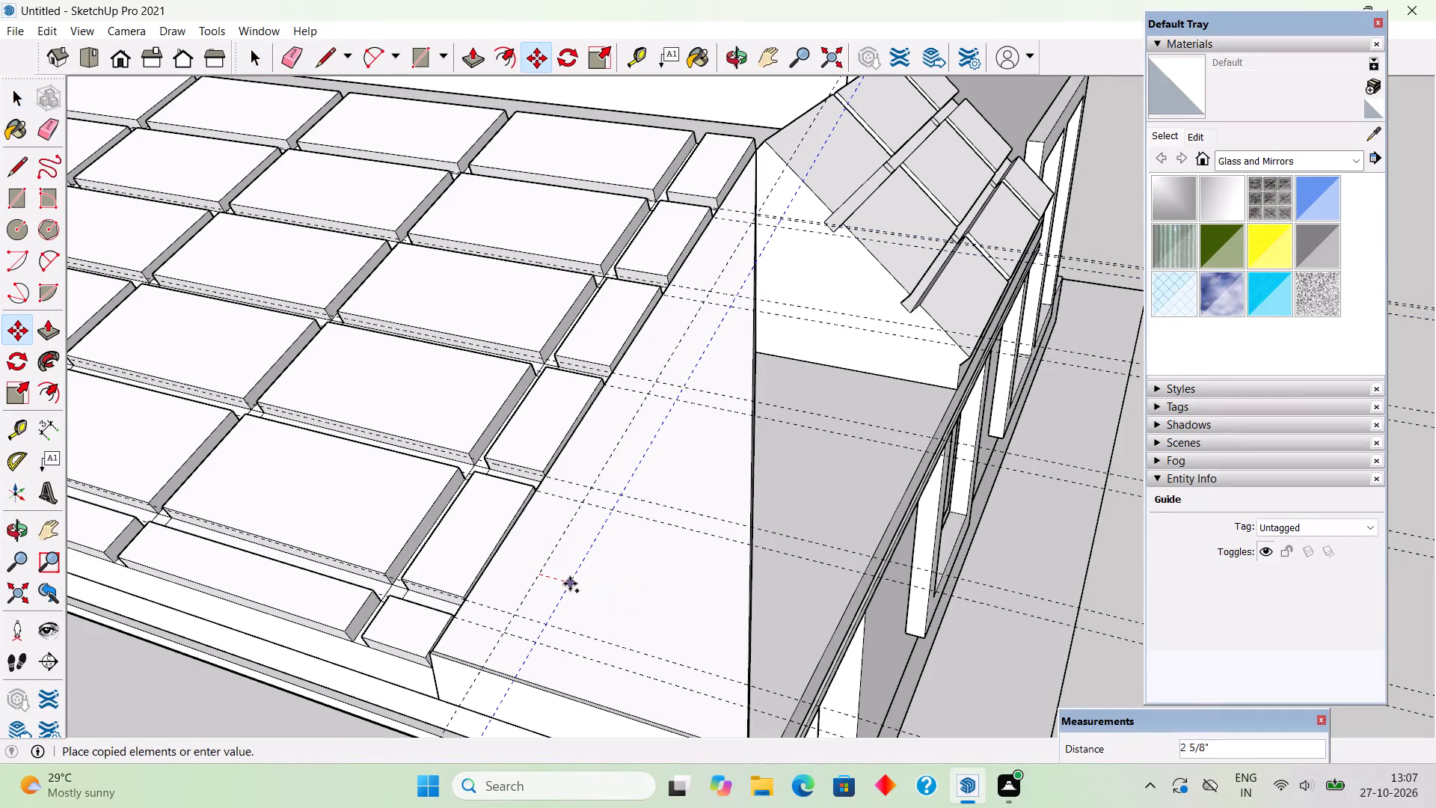
{"action": "key", "text": "ctrl+z"}
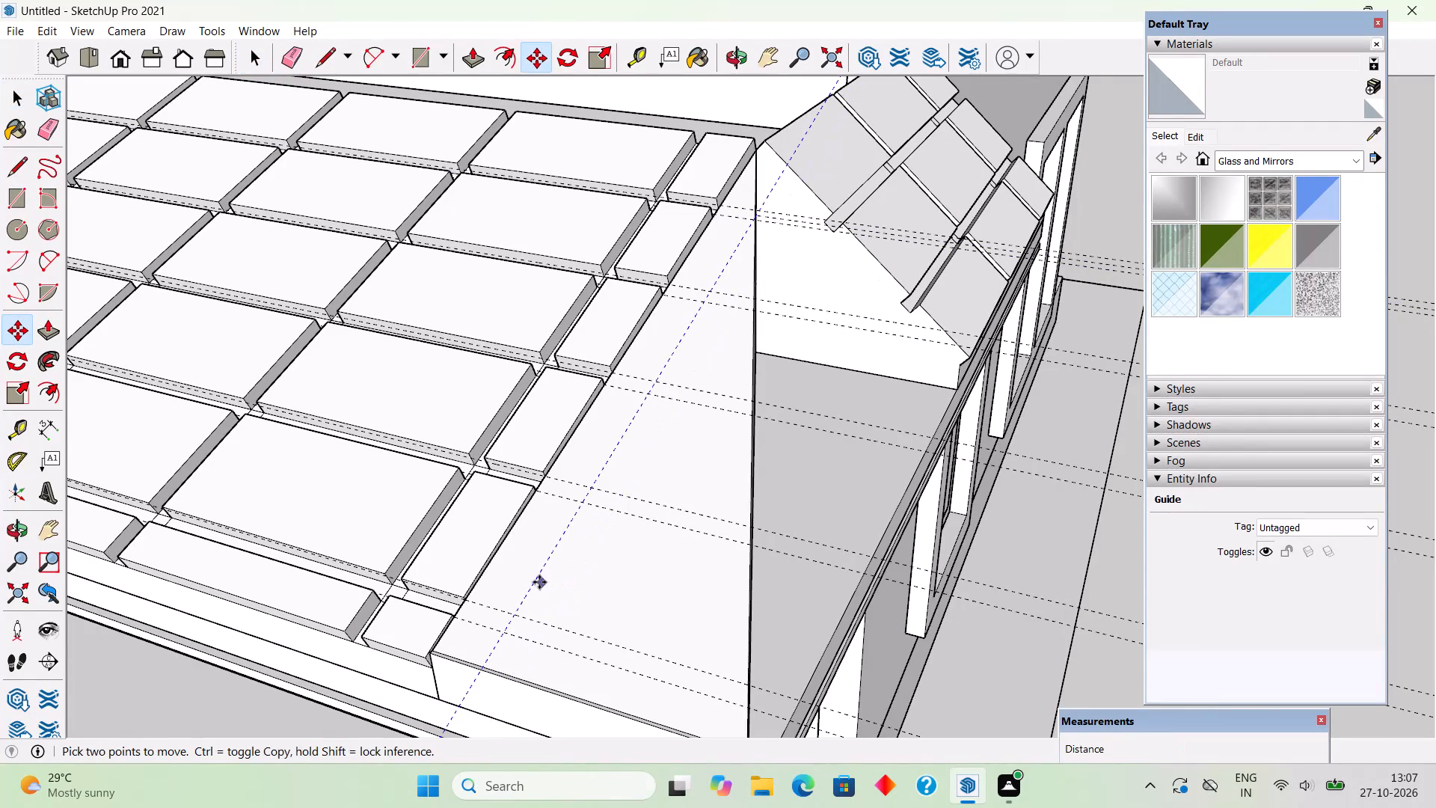
{"action": "left_click", "coordinate": [539, 582]}
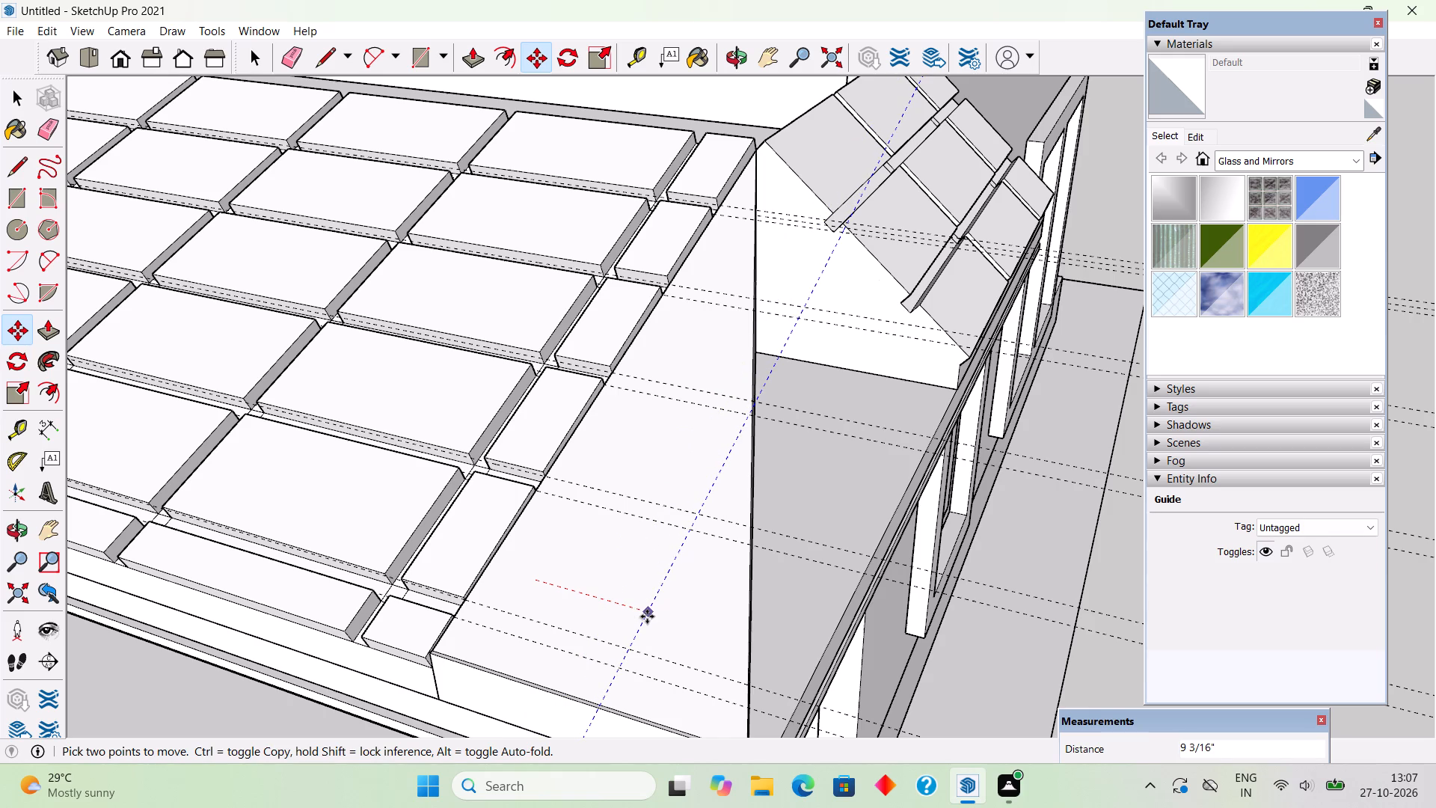
{"action": "left_click", "coordinate": [647, 616]}
Copy the upslope guide 1.5" further across the wedge's sloped face.
{"action": "left_click", "coordinate": [647, 616]}
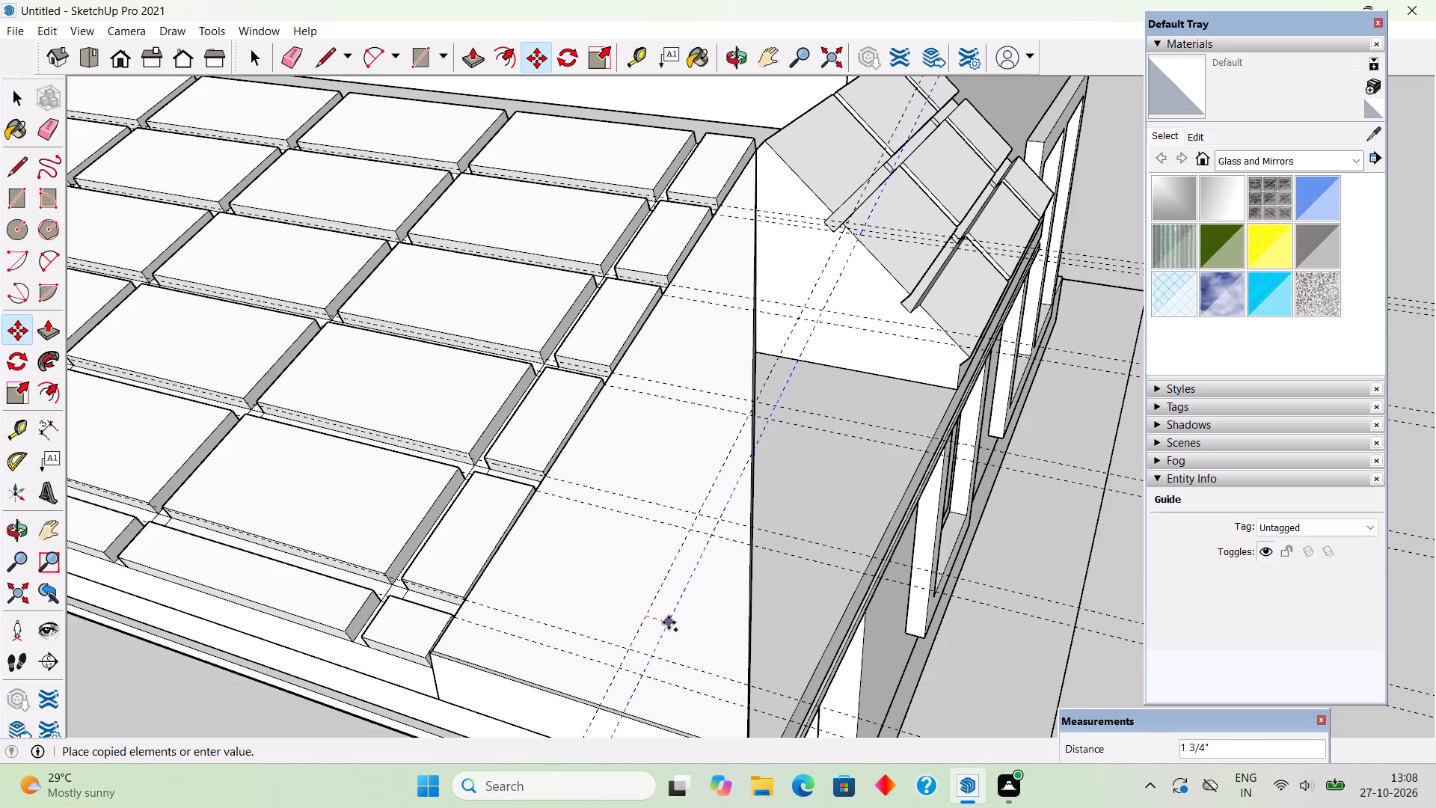
{"action": "type", "text": "1.5\""}
{"action": "key", "text": "Return"}
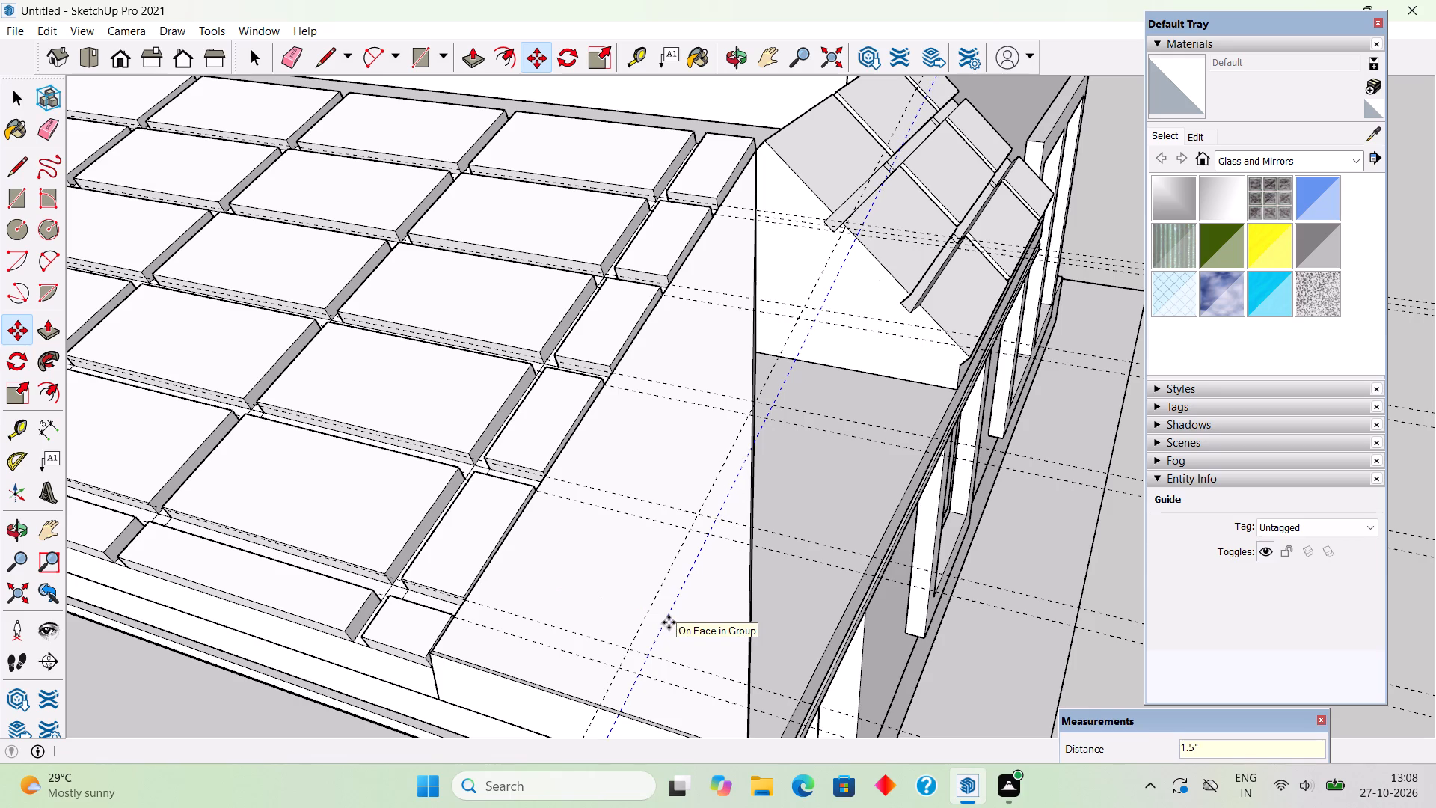
Open the corner wedge group and draw a line about 1' 10 13/16" across its sloped face along the lowest guide.
{"action": "key", "text": "space"}
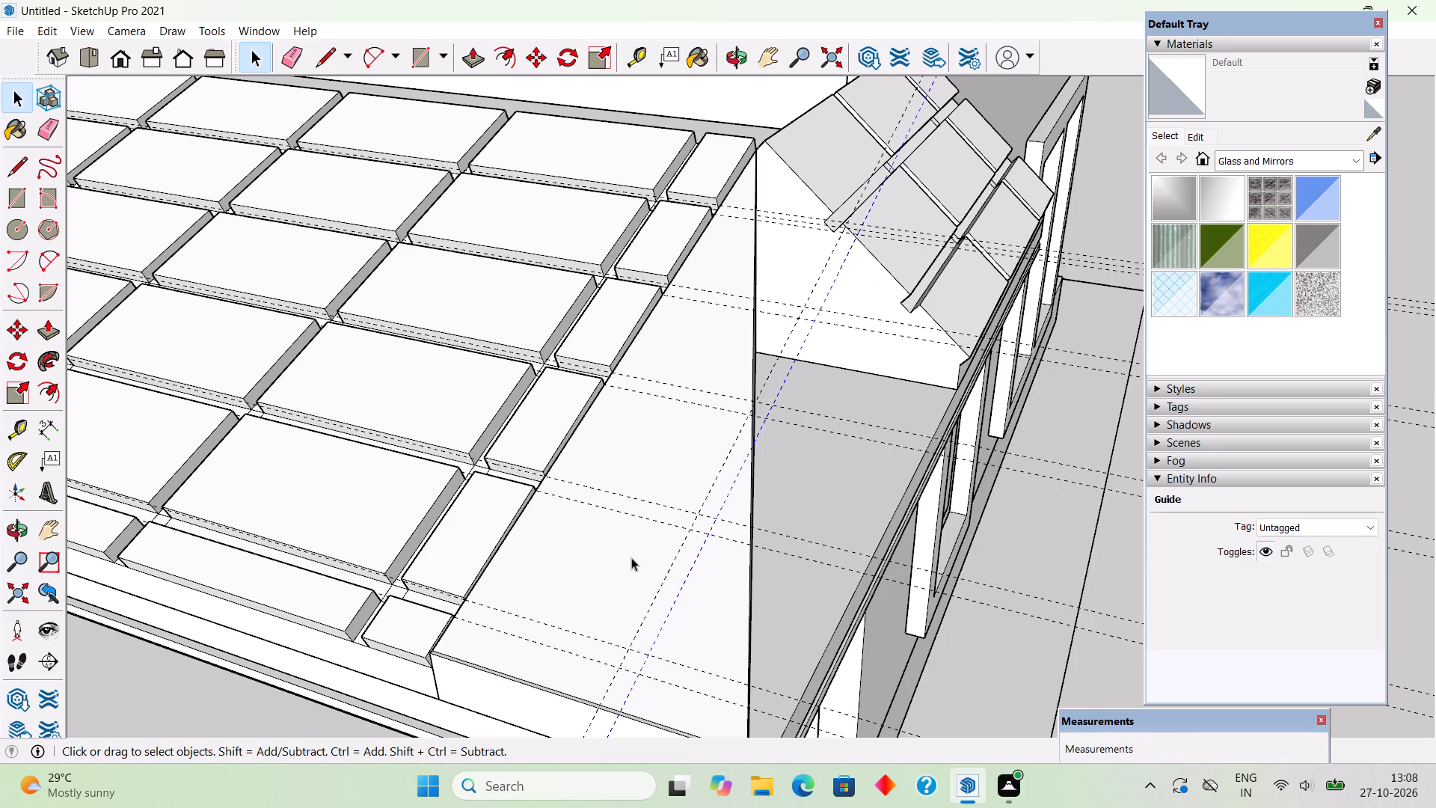
{"action": "left_click", "coordinate": [631, 557]}
{"action": "scroll", "coordinate": [631, 557], "scroll_direction": "down", "scroll_amount": 5}
{"action": "triple_click", "coordinate": [631, 558]}
{"action": "middle_click_drag", "start_coordinate": [667, 700], "coordinate": [765, 700]}
{"action": "scroll", "coordinate": [776, 687], "scroll_direction": "up", "scroll_amount": 7}
{"action": "scroll", "coordinate": [530, 629], "scroll_direction": "up", "scroll_amount": 1}
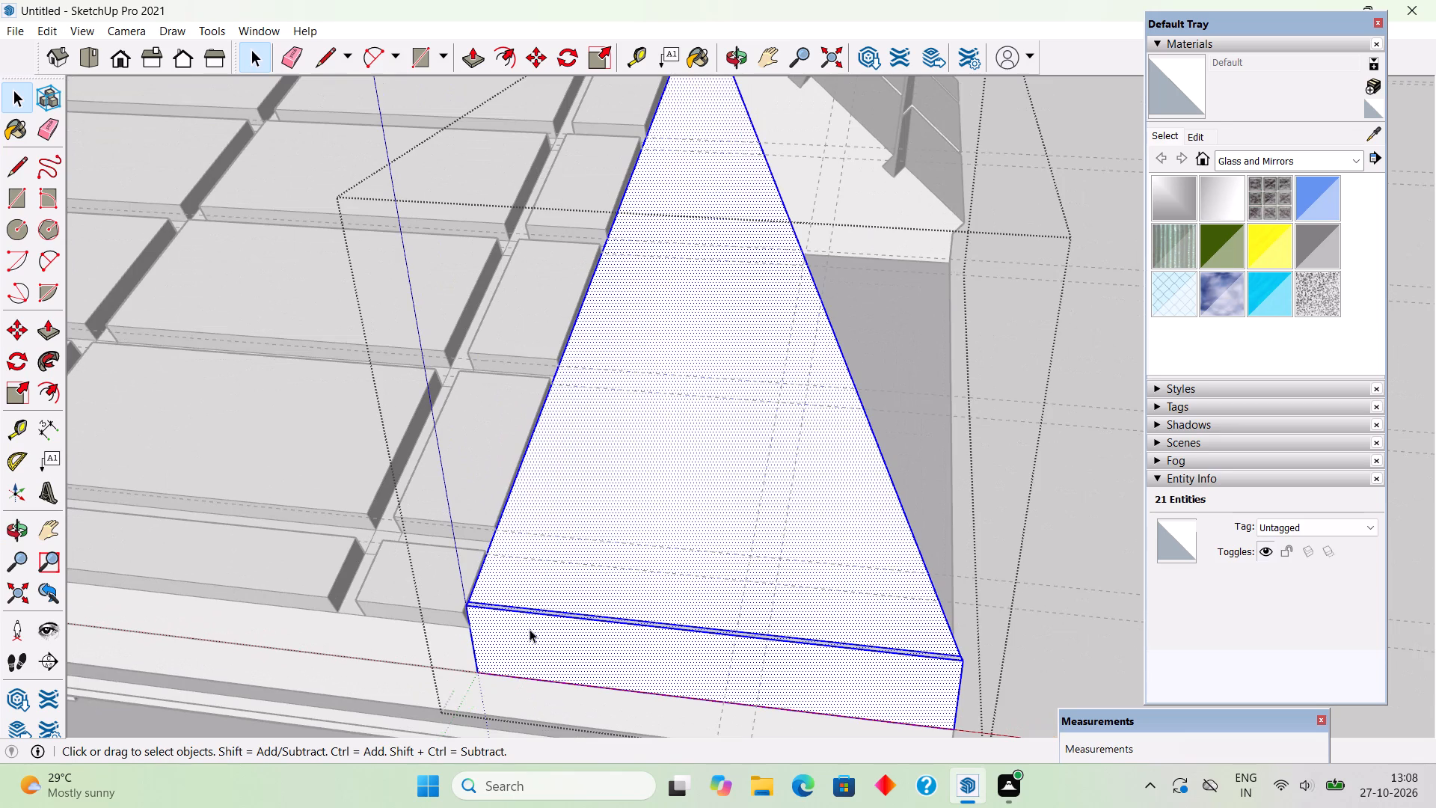
{"action": "key", "text": "l"}
{"action": "scroll", "coordinate": [489, 572], "scroll_direction": "up", "scroll_amount": 5}
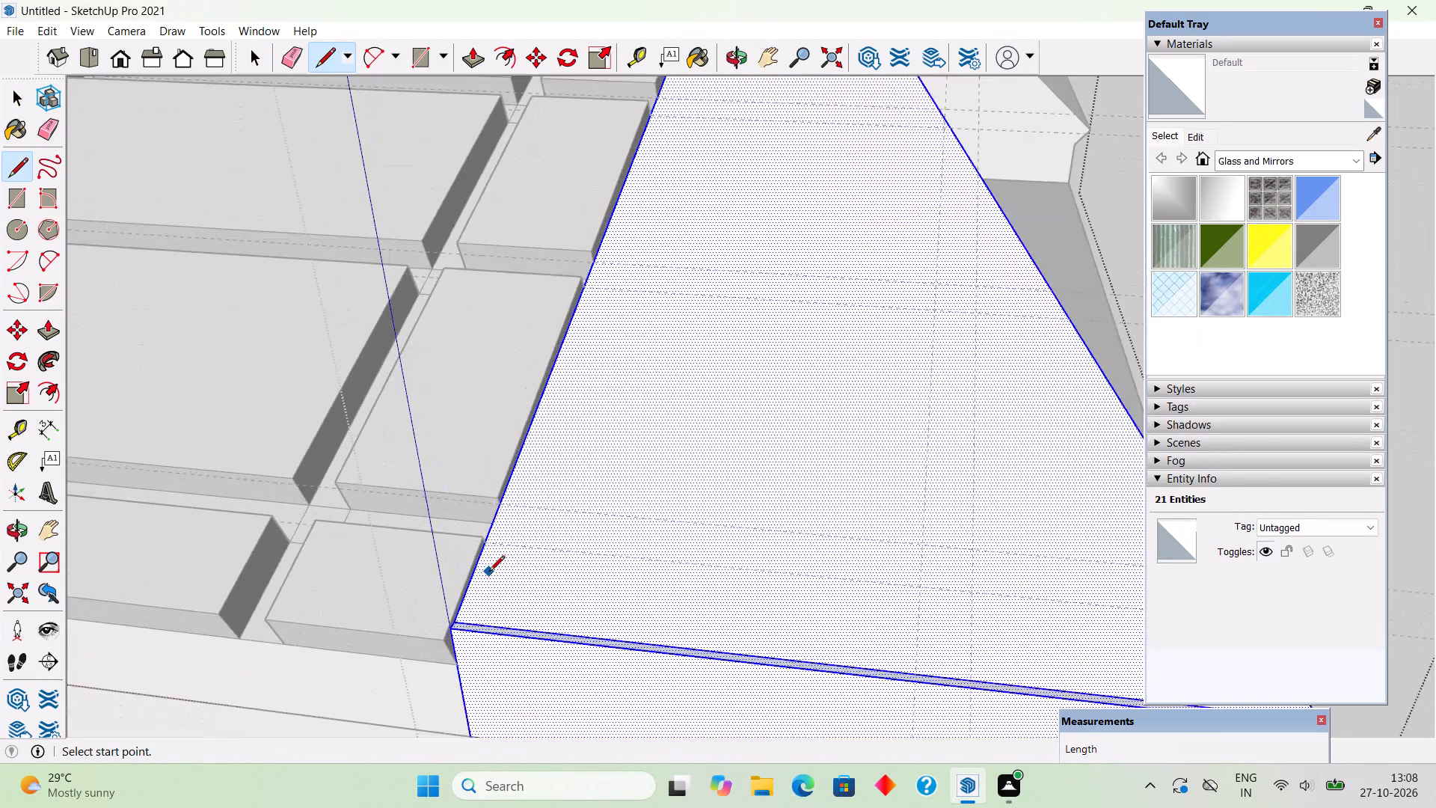
{"action": "scroll", "coordinate": [489, 572], "scroll_direction": "up", "scroll_amount": 10}
{"action": "left_click", "coordinate": [488, 521]}
{"action": "scroll", "coordinate": [488, 521], "scroll_direction": "down", "scroll_amount": 2}
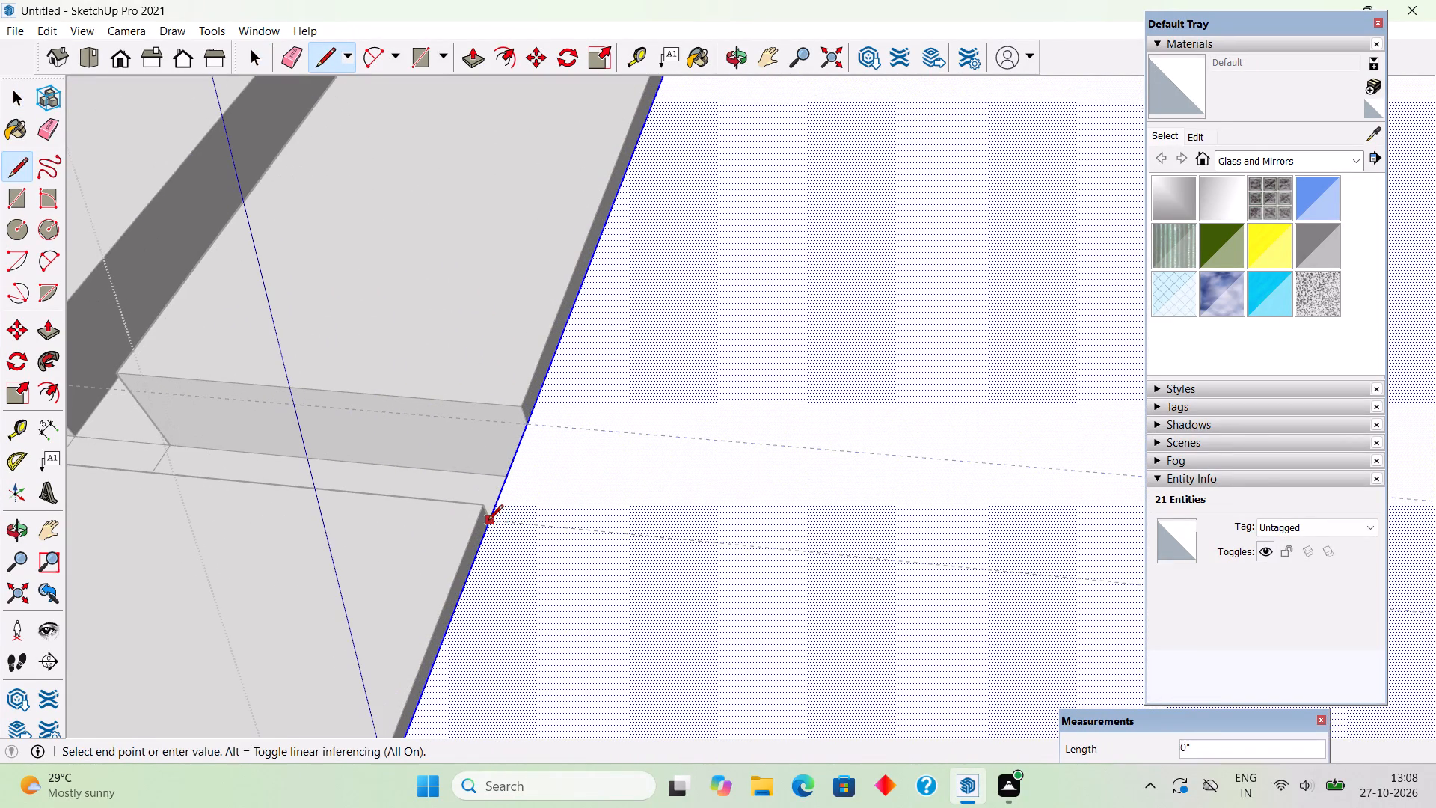
{"action": "scroll", "coordinate": [488, 521], "scroll_direction": "down", "scroll_amount": 11}
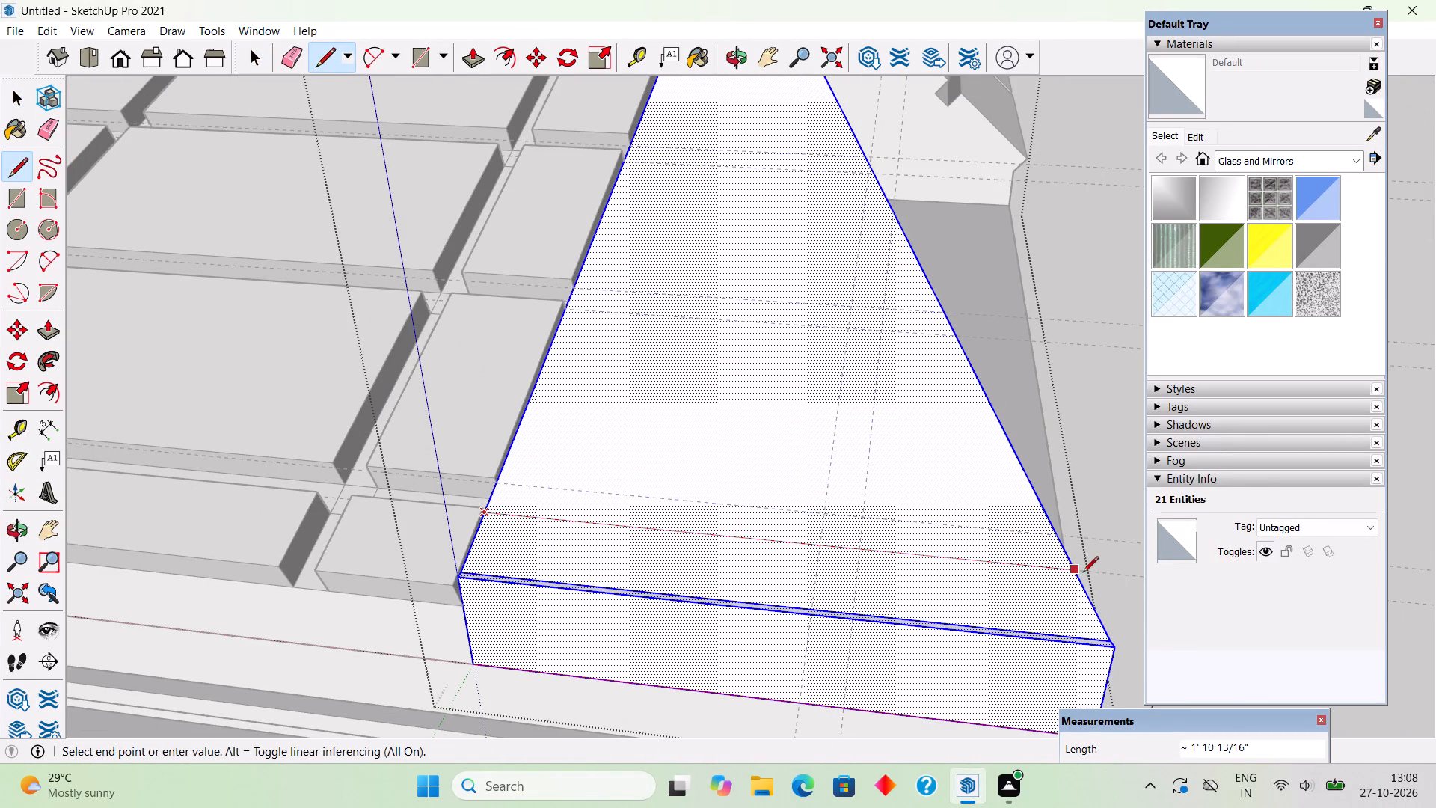
{"action": "left_click", "coordinate": [1075, 572]}
Draw a second line about 1' 10 1/4" across the wedge face along the upper guide of the lowest pair.
{"action": "scroll", "coordinate": [600, 504], "scroll_direction": "up", "scroll_amount": 5}
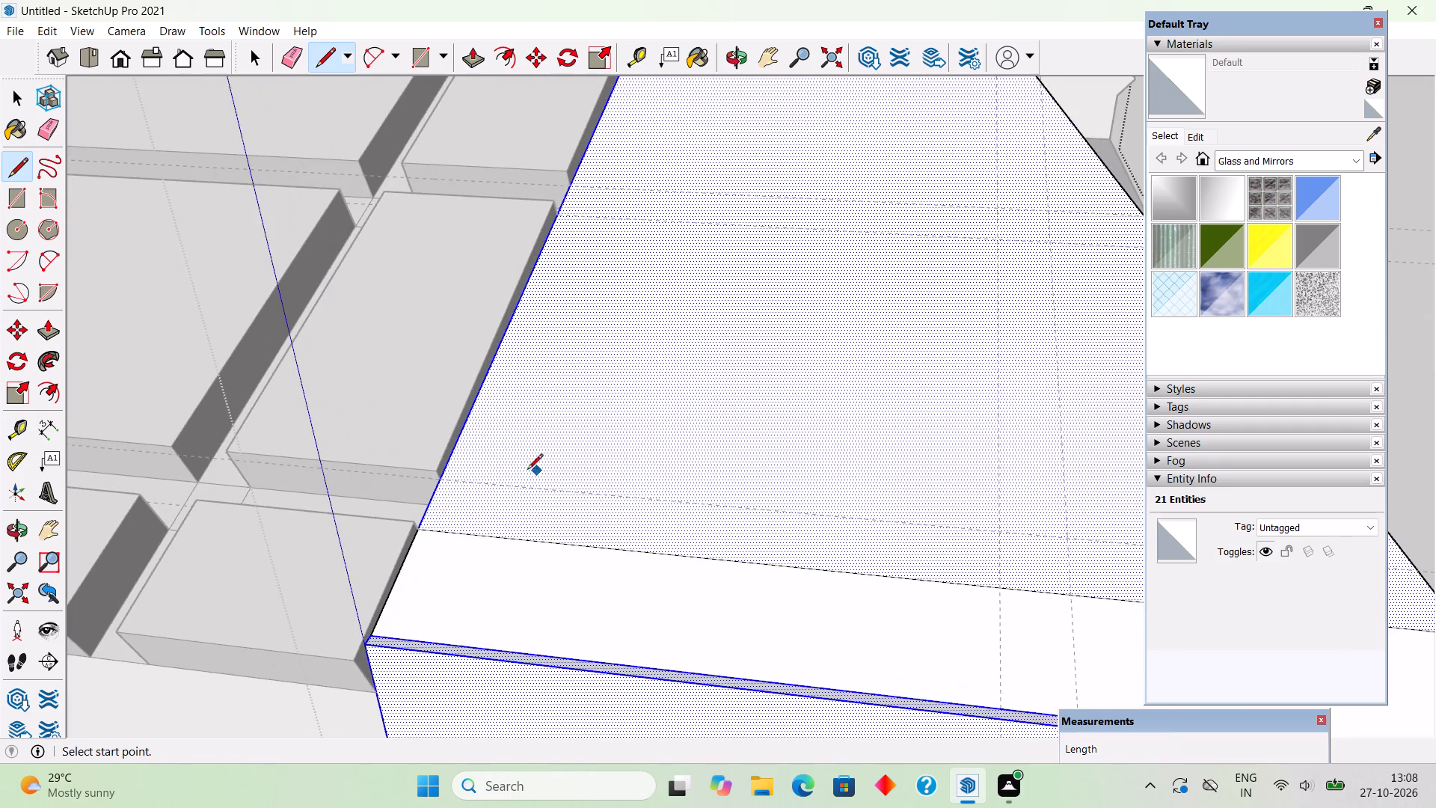
{"action": "scroll", "coordinate": [470, 474], "scroll_direction": "up", "scroll_amount": 5}
{"action": "left_click", "coordinate": [426, 481]}
{"action": "scroll", "coordinate": [430, 480], "scroll_direction": "down", "scroll_amount": 6}
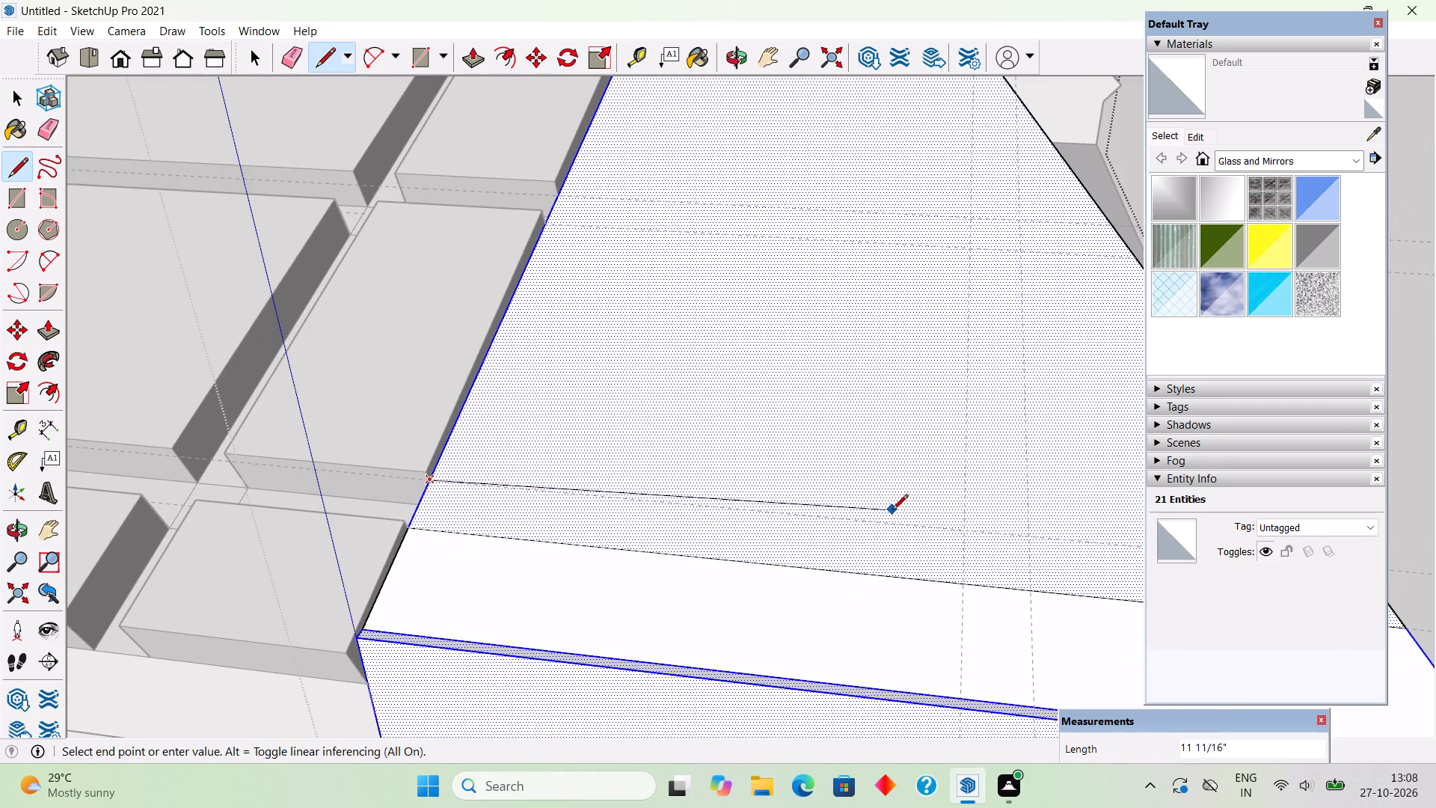
{"action": "scroll", "coordinate": [889, 517], "scroll_direction": "down", "scroll_amount": 5}
{"action": "scroll", "coordinate": [987, 517], "scroll_direction": "down", "scroll_amount": 5}
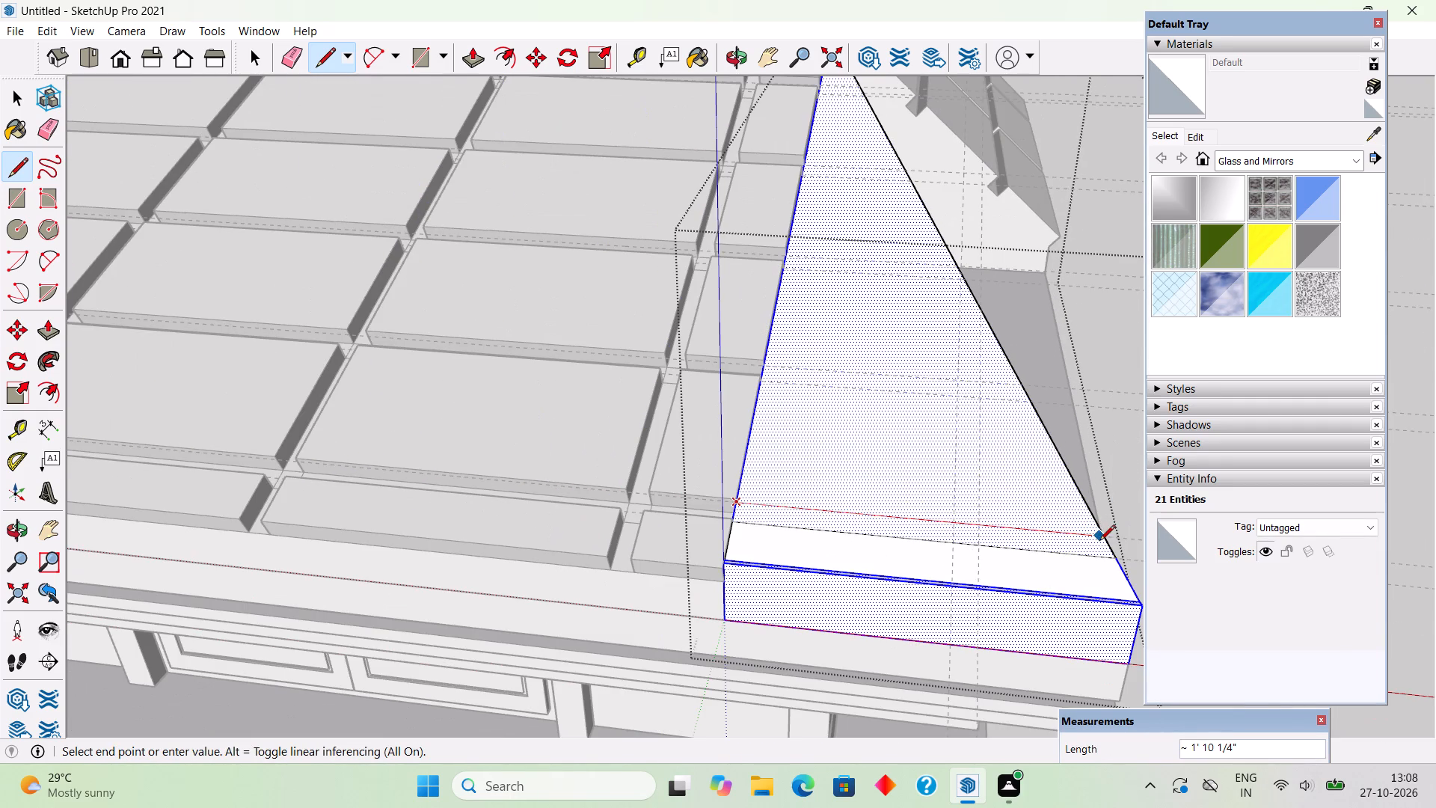
{"action": "left_click", "coordinate": [1104, 539]}
Draw lines about 1' 6 1/4" and 1' 5 11/16" across the wedge face along the second guide pair up the slope.
{"action": "middle_click_drag", "start_coordinate": [1053, 551], "coordinate": [1087, 682]}
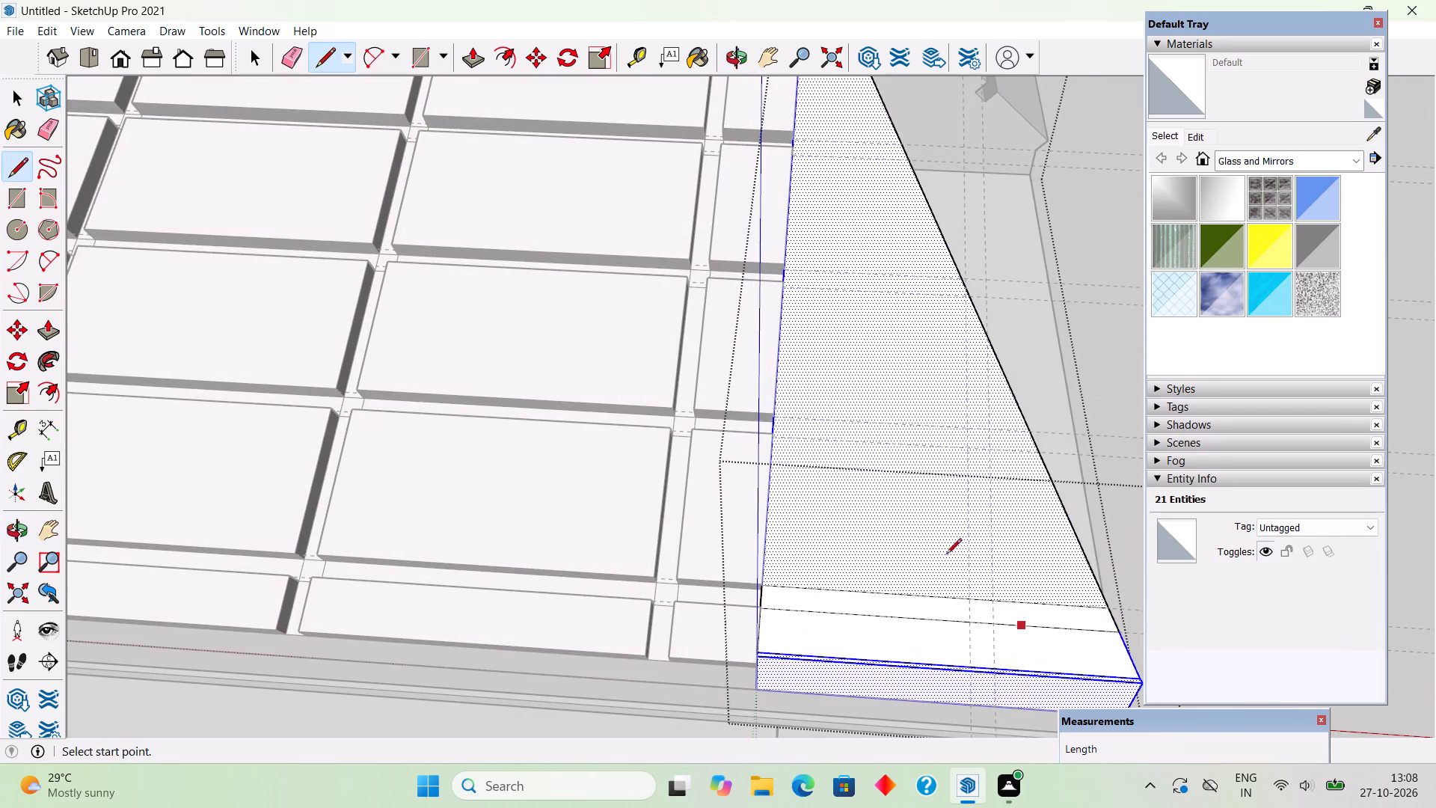
{"action": "middle_click_drag", "start_coordinate": [804, 457], "coordinate": [800, 473]}
{"action": "scroll", "coordinate": [775, 465], "scroll_direction": "up", "scroll_amount": 17}
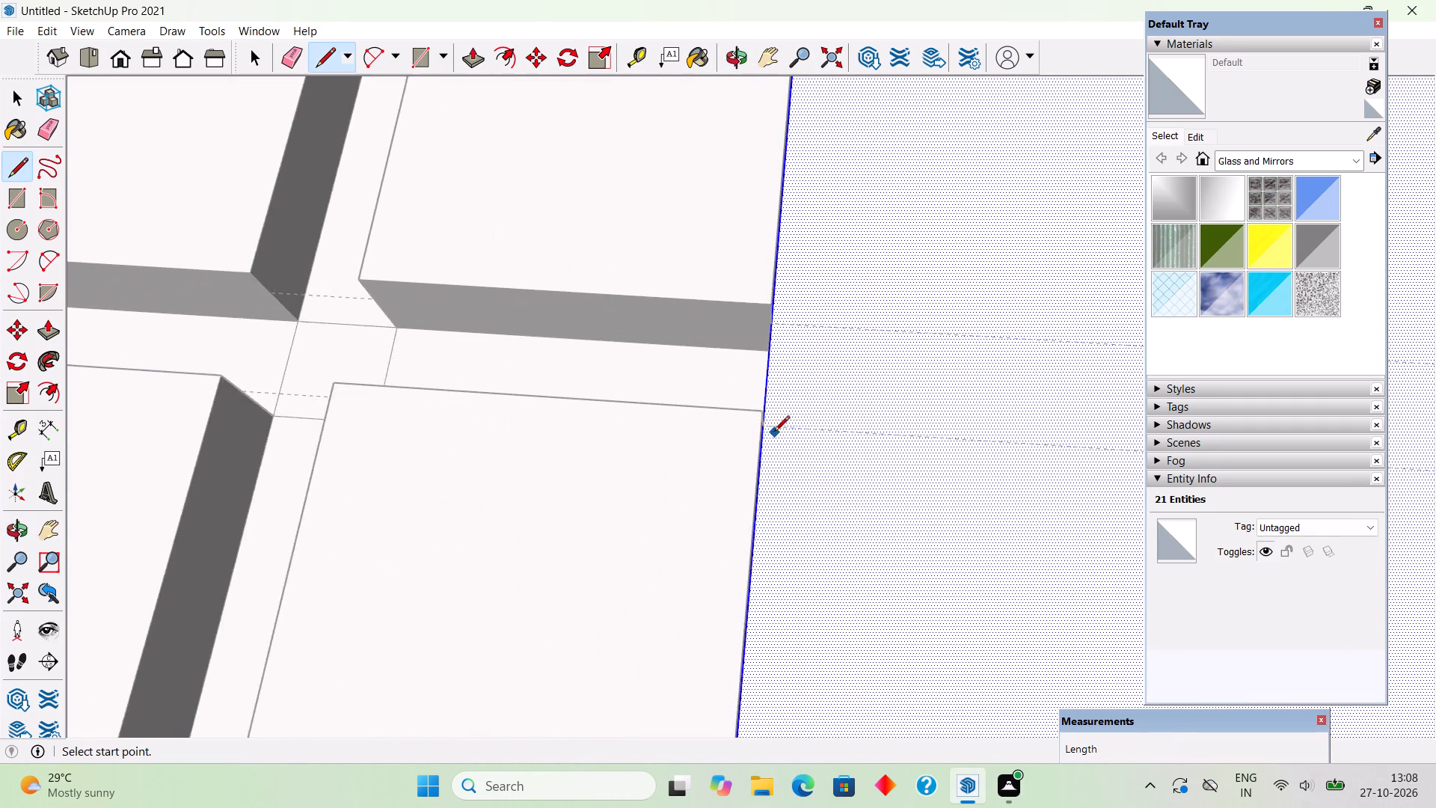
{"action": "scroll", "coordinate": [774, 432], "scroll_direction": "up", "scroll_amount": 10}
{"action": "left_click", "coordinate": [758, 420]}
{"action": "scroll", "coordinate": [710, 452], "scroll_direction": "down", "scroll_amount": 14}
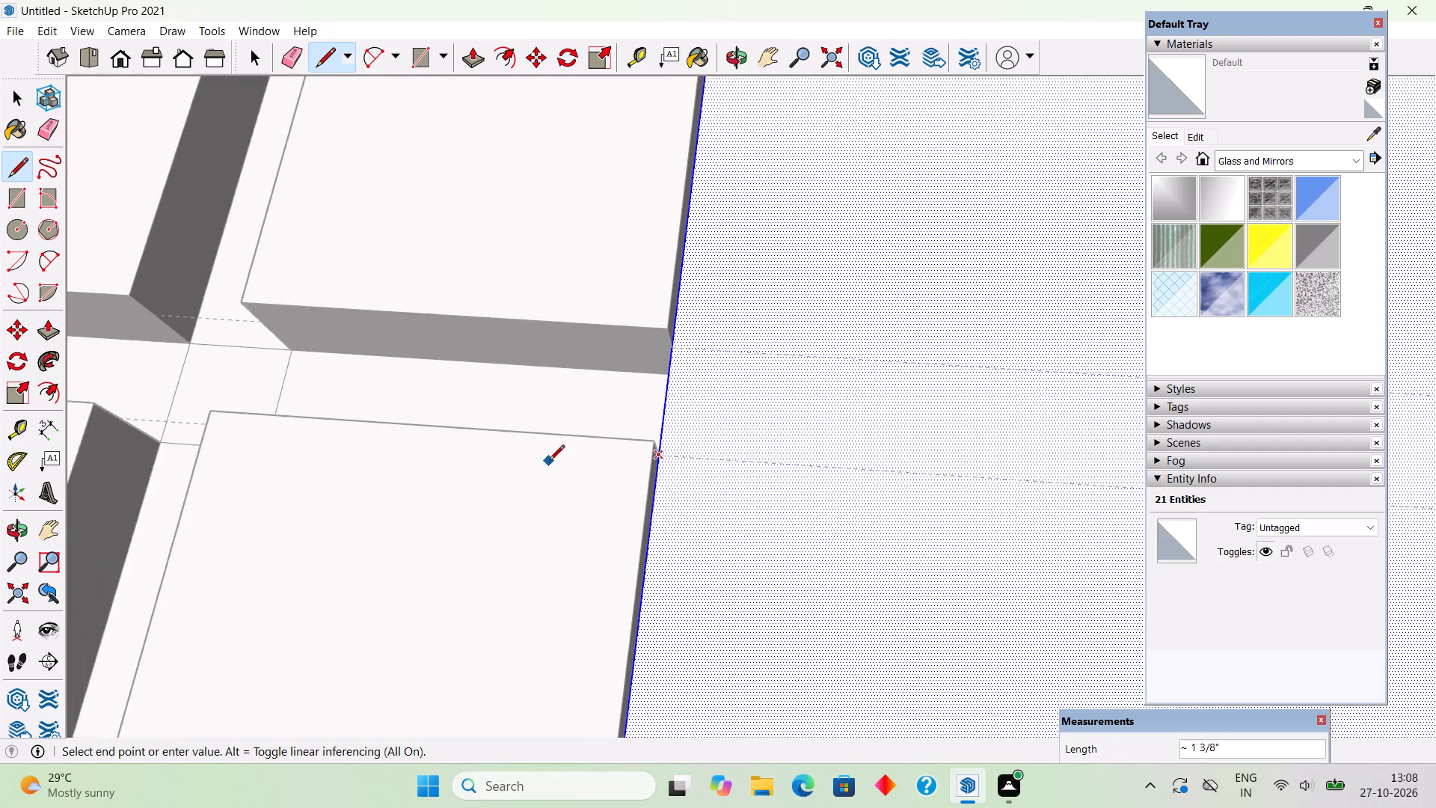
{"action": "scroll", "coordinate": [549, 462], "scroll_direction": "down", "scroll_amount": 15}
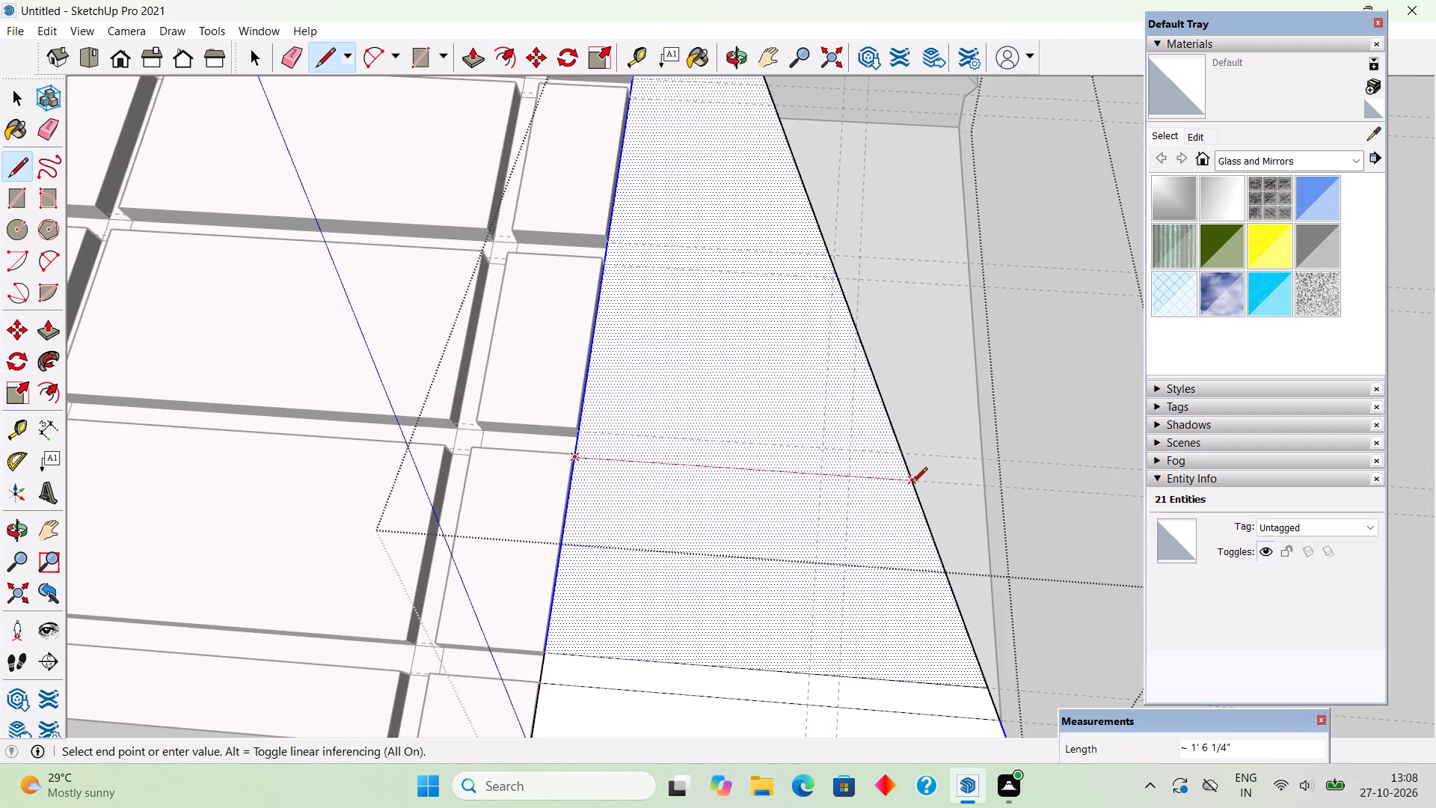
{"action": "left_click", "coordinate": [912, 484]}
{"action": "scroll", "coordinate": [588, 452], "scroll_direction": "up", "scroll_amount": 10}
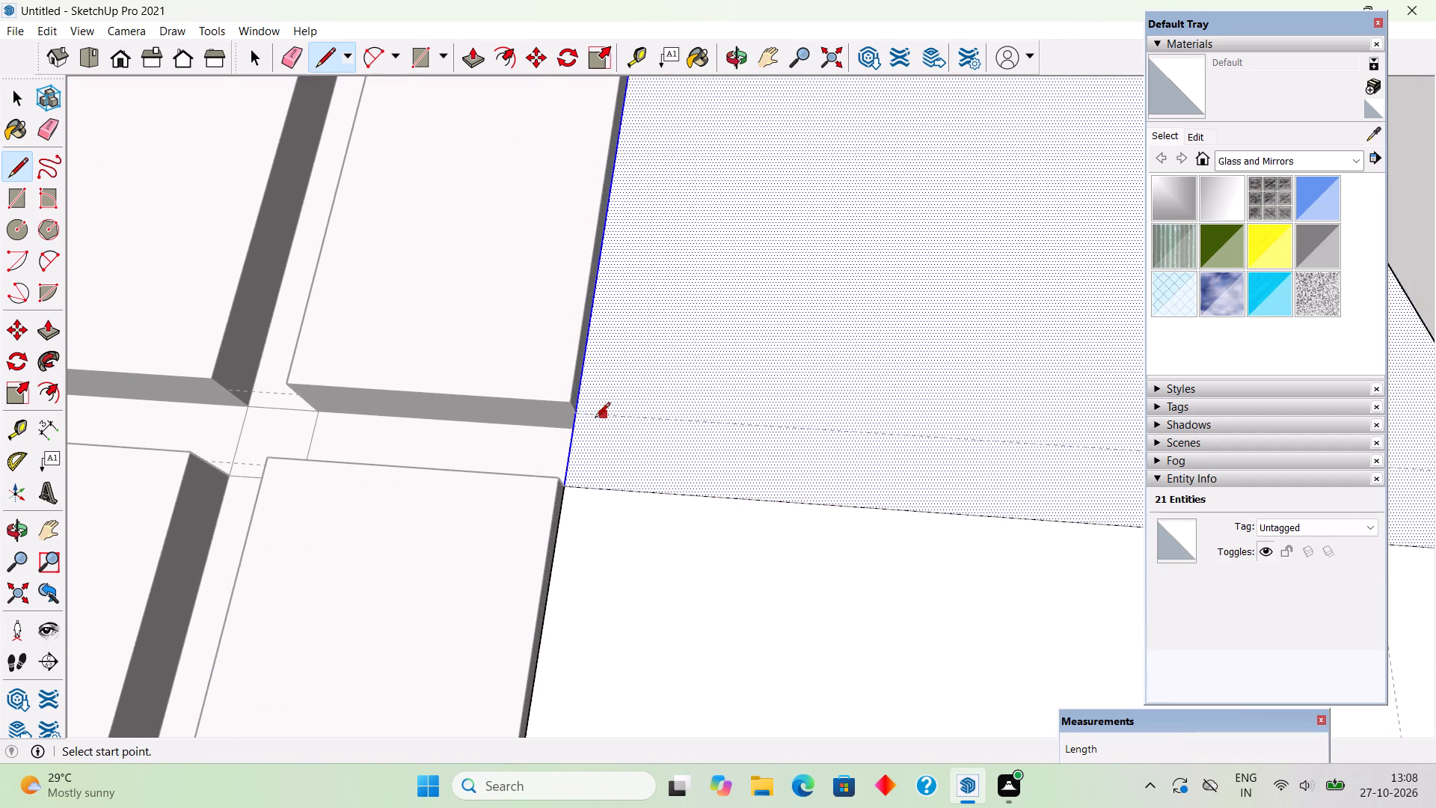
{"action": "scroll", "coordinate": [587, 420], "scroll_direction": "up", "scroll_amount": 3}
{"action": "left_click", "coordinate": [570, 411]}
{"action": "scroll", "coordinate": [570, 411], "scroll_direction": "down", "scroll_amount": 4}
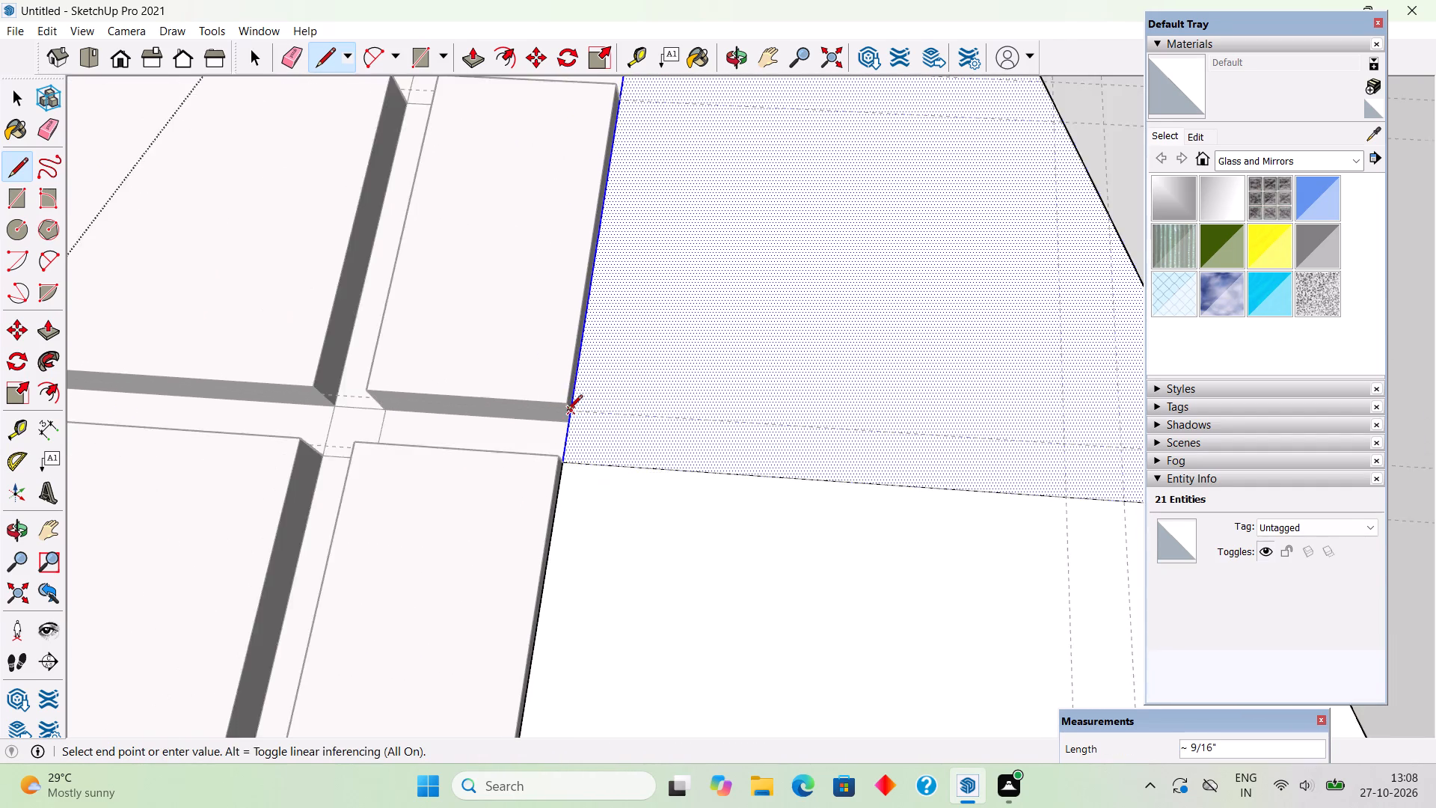
{"action": "scroll", "coordinate": [567, 411], "scroll_direction": "down", "scroll_amount": 13}
{"action": "left_click", "coordinate": [820, 432]}
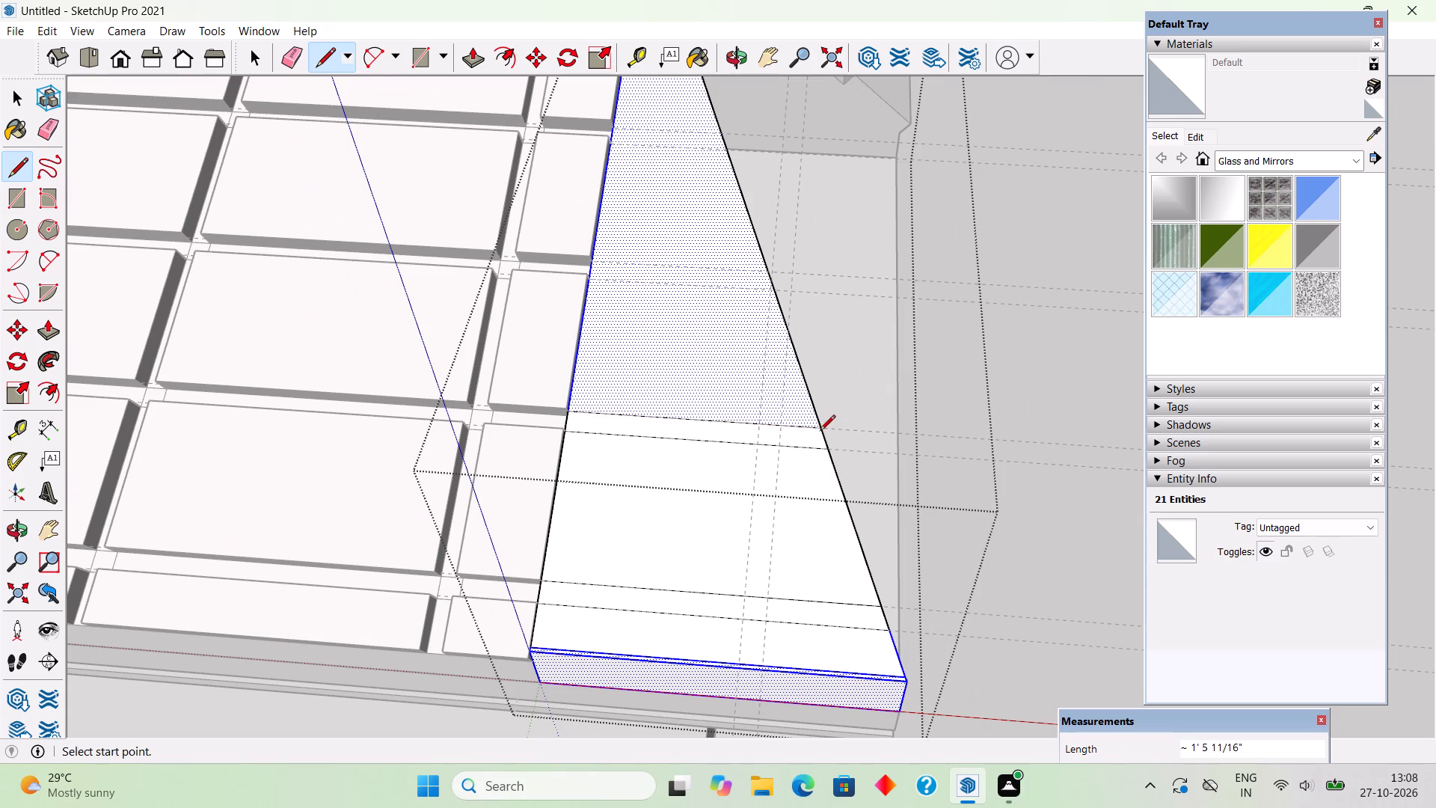
Draw two lines across the wedge face along the third guide pair up the slope, the lower one about 1' 1 11/16" long.
{"action": "scroll", "coordinate": [595, 197], "scroll_direction": "up", "scroll_amount": 6}
{"action": "scroll", "coordinate": [604, 265], "scroll_direction": "up", "scroll_amount": 3}
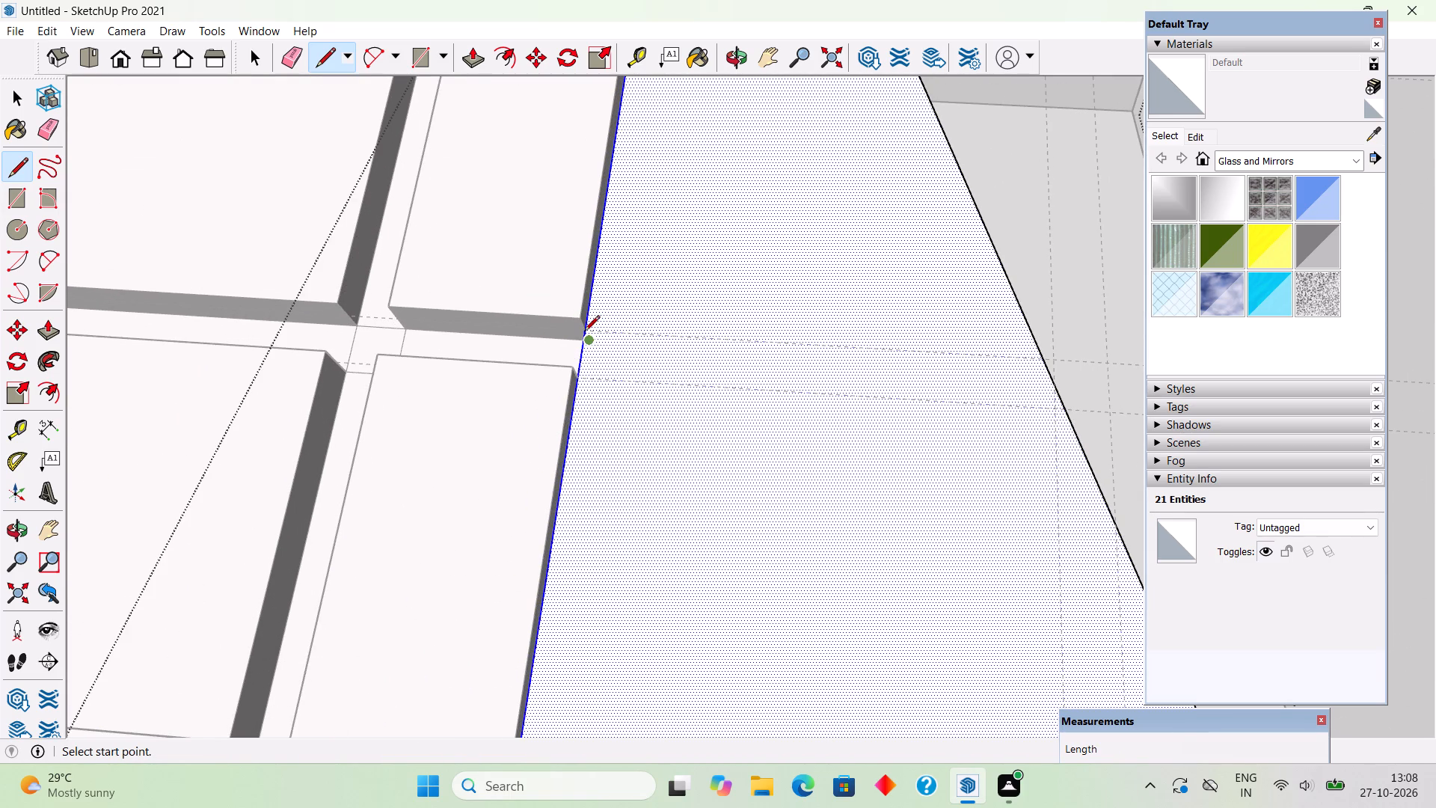
{"action": "scroll", "coordinate": [579, 339], "scroll_direction": "up", "scroll_amount": 9}
{"action": "left_click", "coordinate": [592, 323]}
{"action": "scroll", "coordinate": [566, 328], "scroll_direction": "down", "scroll_amount": 3}
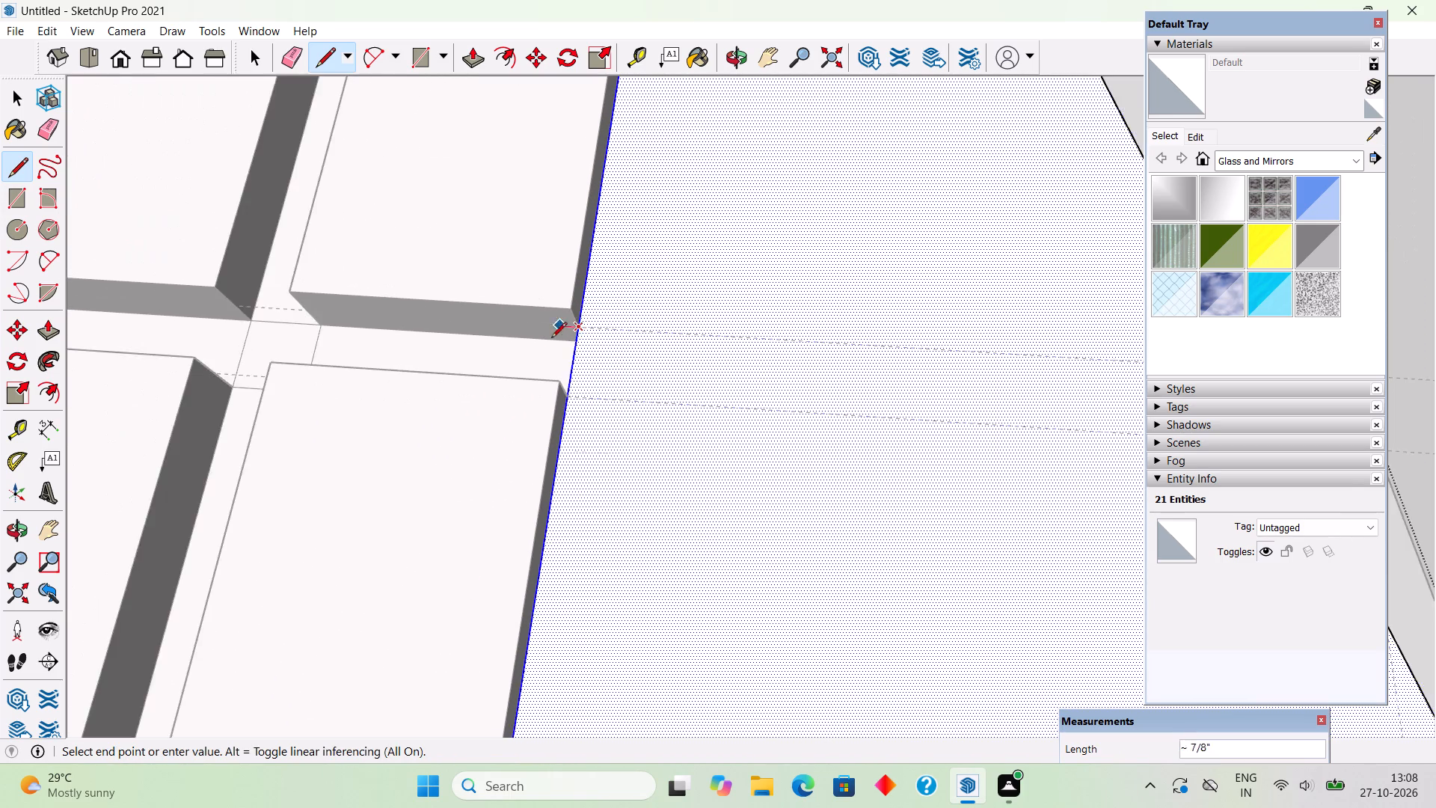
{"action": "scroll", "coordinate": [551, 339], "scroll_direction": "down", "scroll_amount": 11}
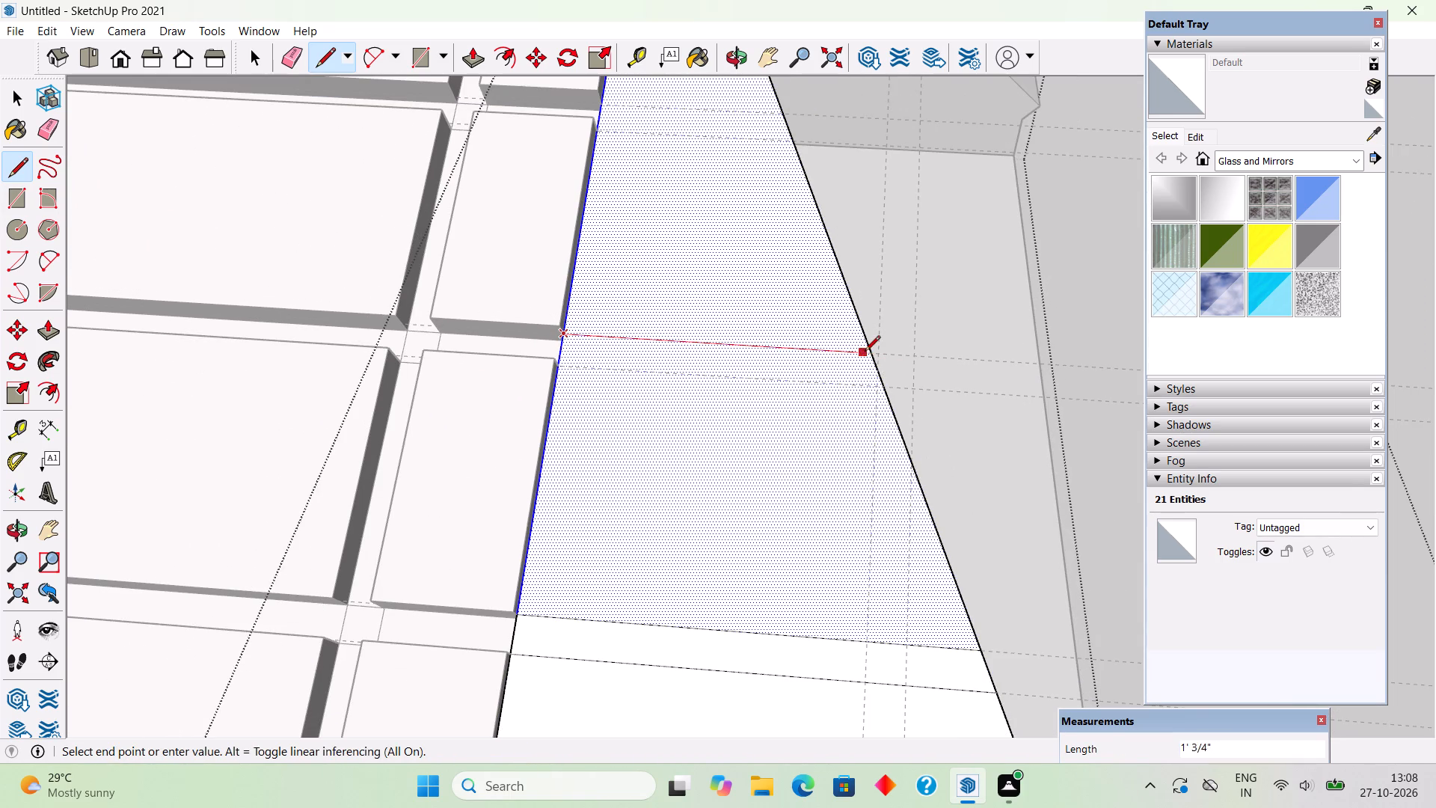
{"action": "left_click", "coordinate": [867, 353]}
{"action": "scroll", "coordinate": [565, 384], "scroll_direction": "up", "scroll_amount": 11}
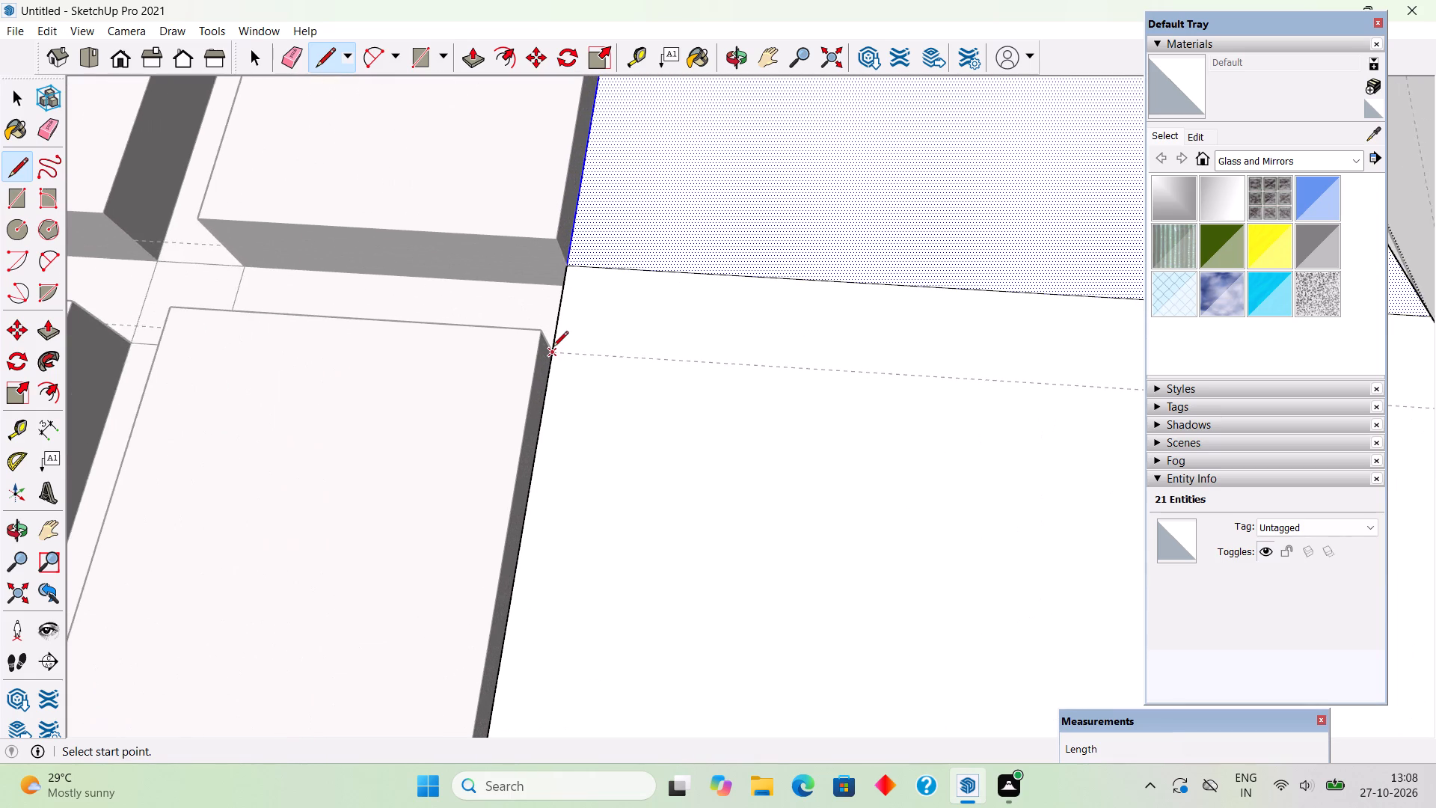
{"action": "left_click", "coordinate": [553, 348]}
{"action": "scroll", "coordinate": [730, 397], "scroll_direction": "down", "scroll_amount": 16}
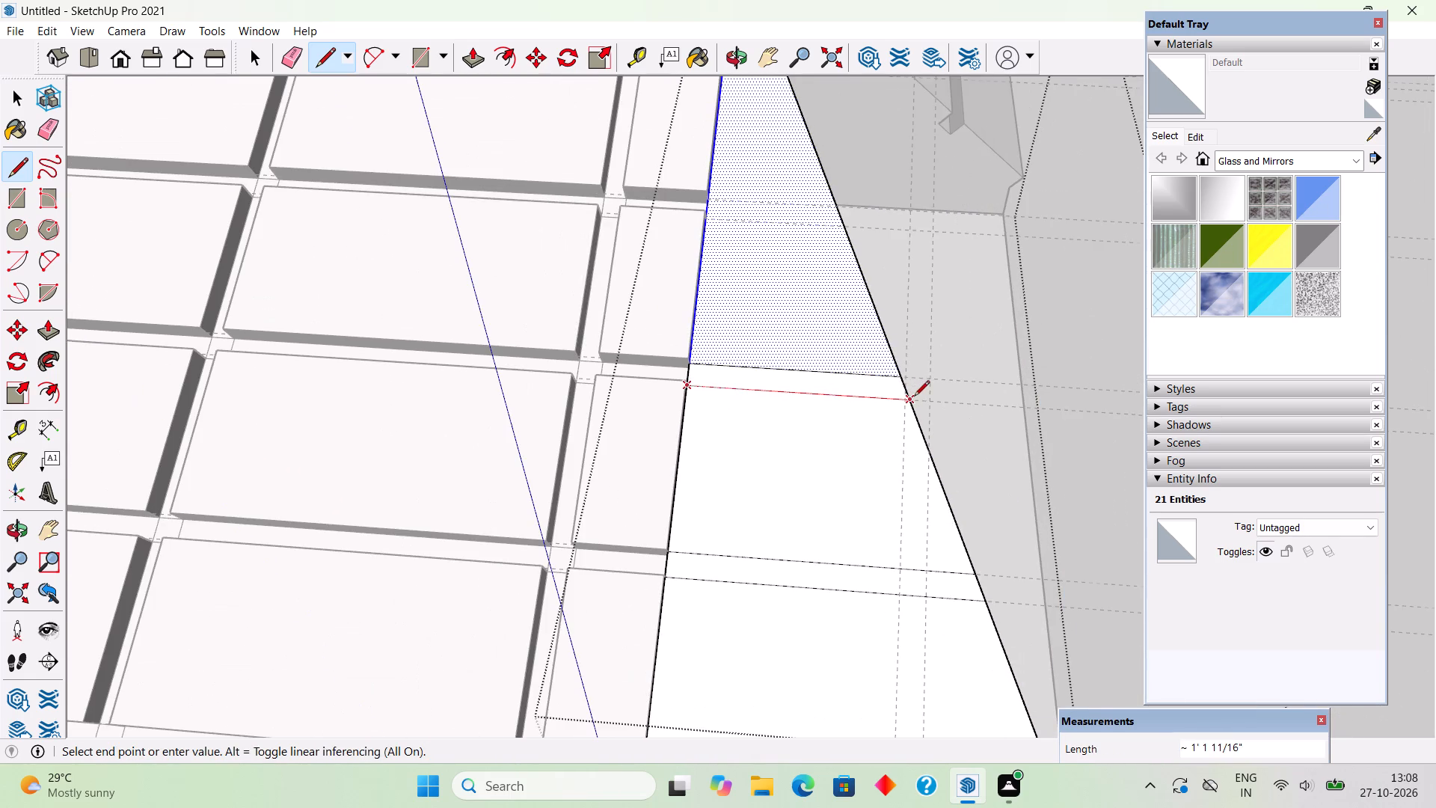
{"action": "scroll", "coordinate": [914, 397], "scroll_direction": "up", "scroll_amount": 11}
{"action": "left_click", "coordinate": [888, 404]}
Draw lines about 8 9/16" and 9 1/8" across the wedge face along the fourth guide pair up the slope.
{"action": "scroll", "coordinate": [873, 533], "scroll_direction": "down", "scroll_amount": 6}
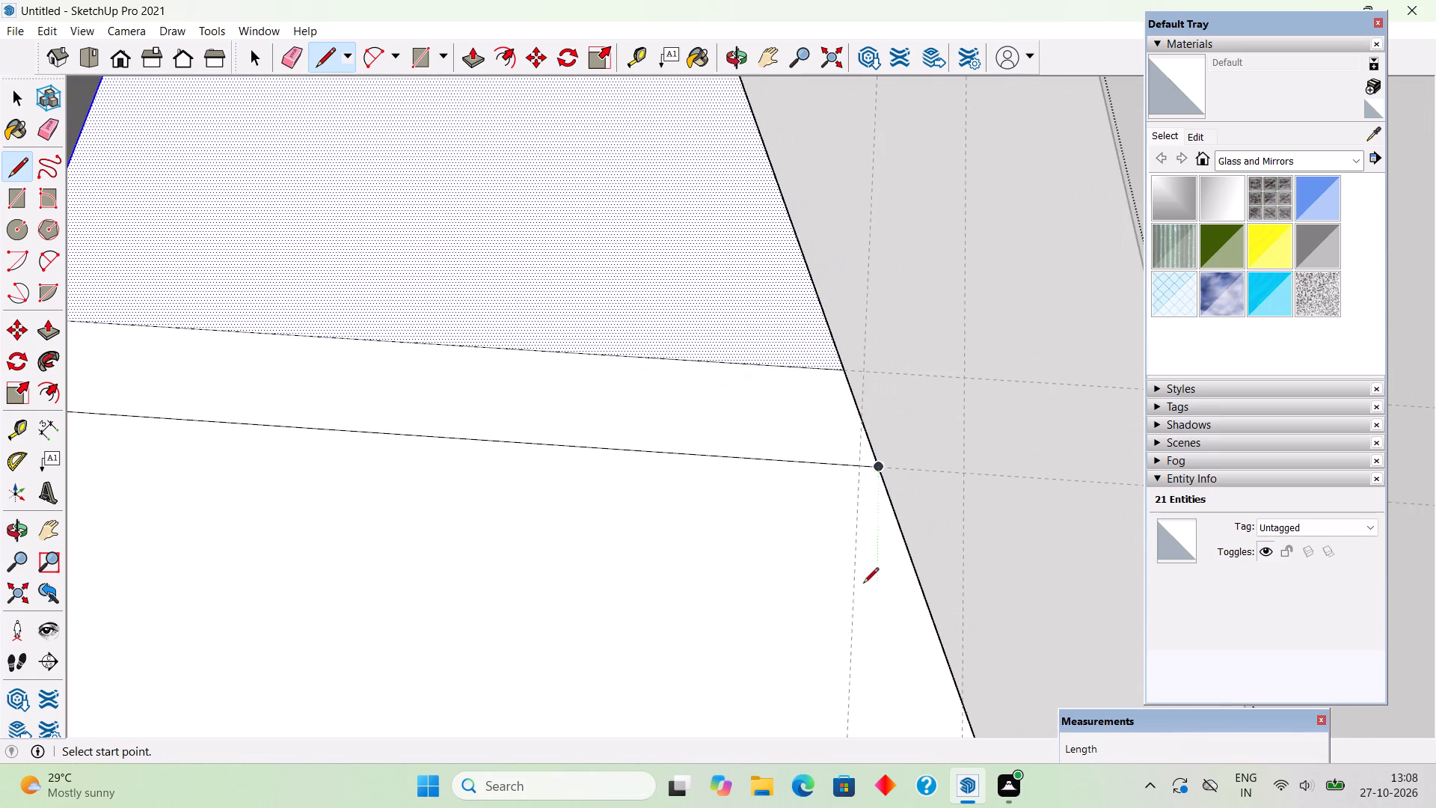
{"action": "scroll", "coordinate": [814, 505], "scroll_direction": "down", "scroll_amount": 16}
{"action": "scroll", "coordinate": [721, 245], "scroll_direction": "up", "scroll_amount": 11}
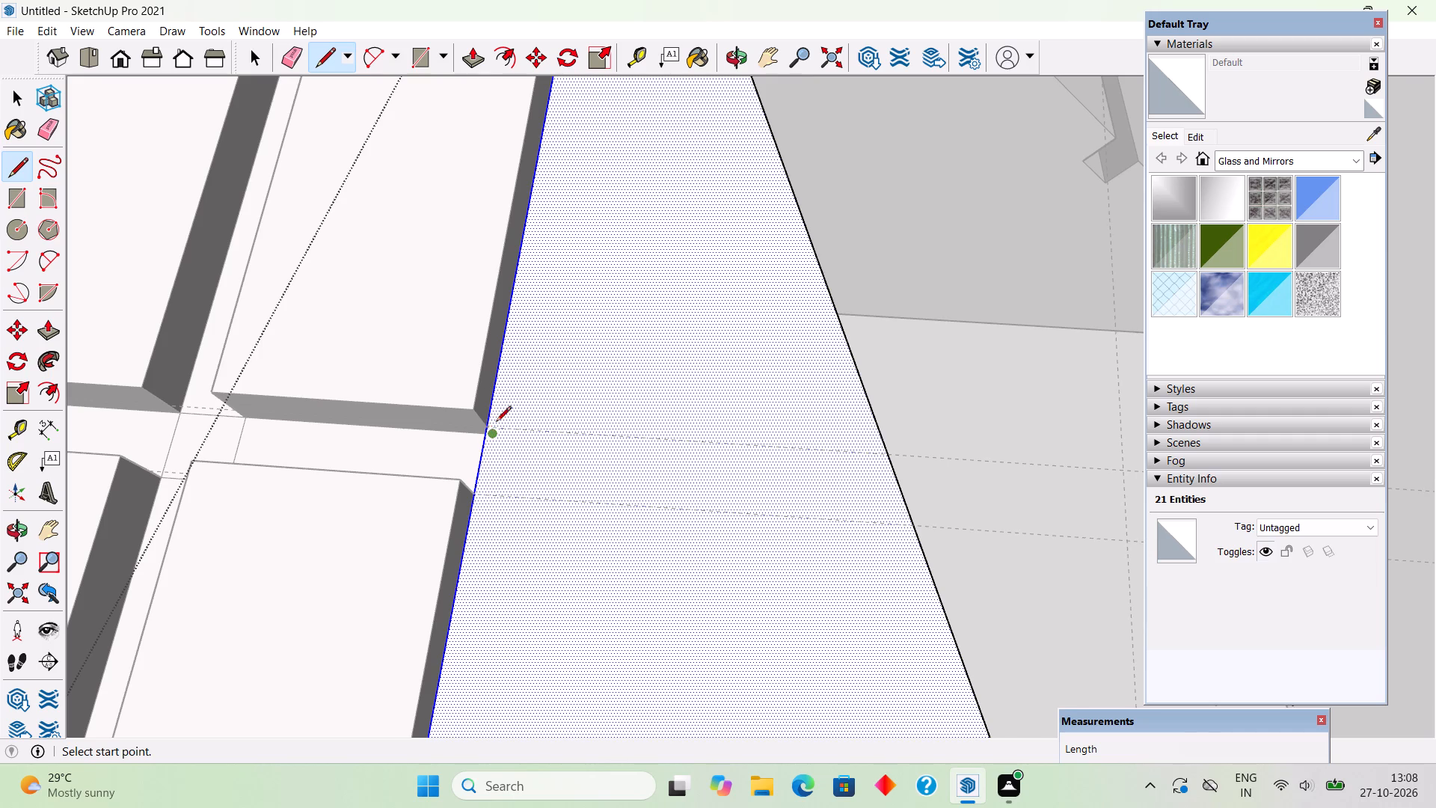
{"action": "scroll", "coordinate": [500, 420], "scroll_direction": "up", "scroll_amount": 7}
{"action": "left_click", "coordinate": [477, 435]}
{"action": "scroll", "coordinate": [477, 435], "scroll_direction": "down", "scroll_amount": 4}
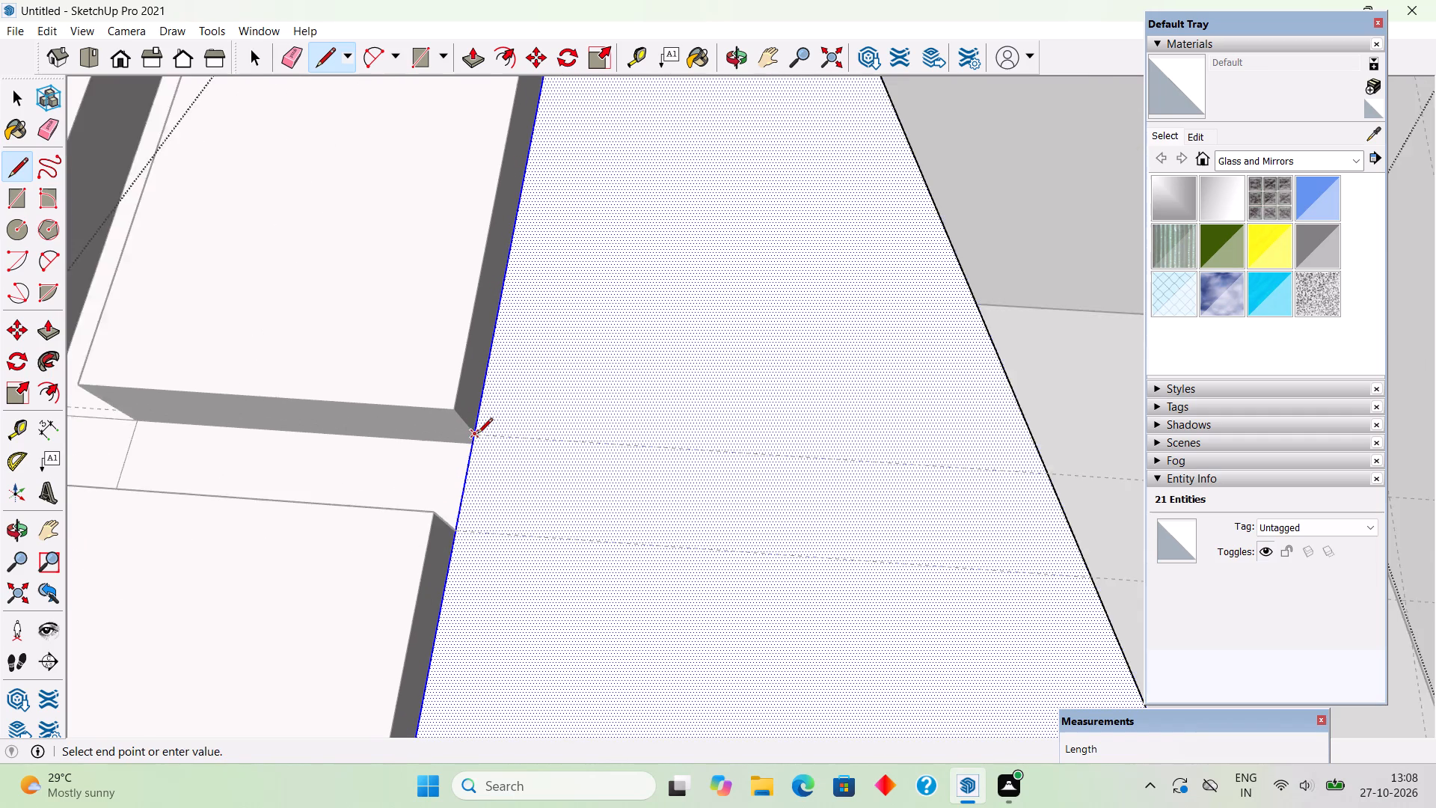
{"action": "scroll", "coordinate": [477, 435], "scroll_direction": "down", "scroll_amount": 5}
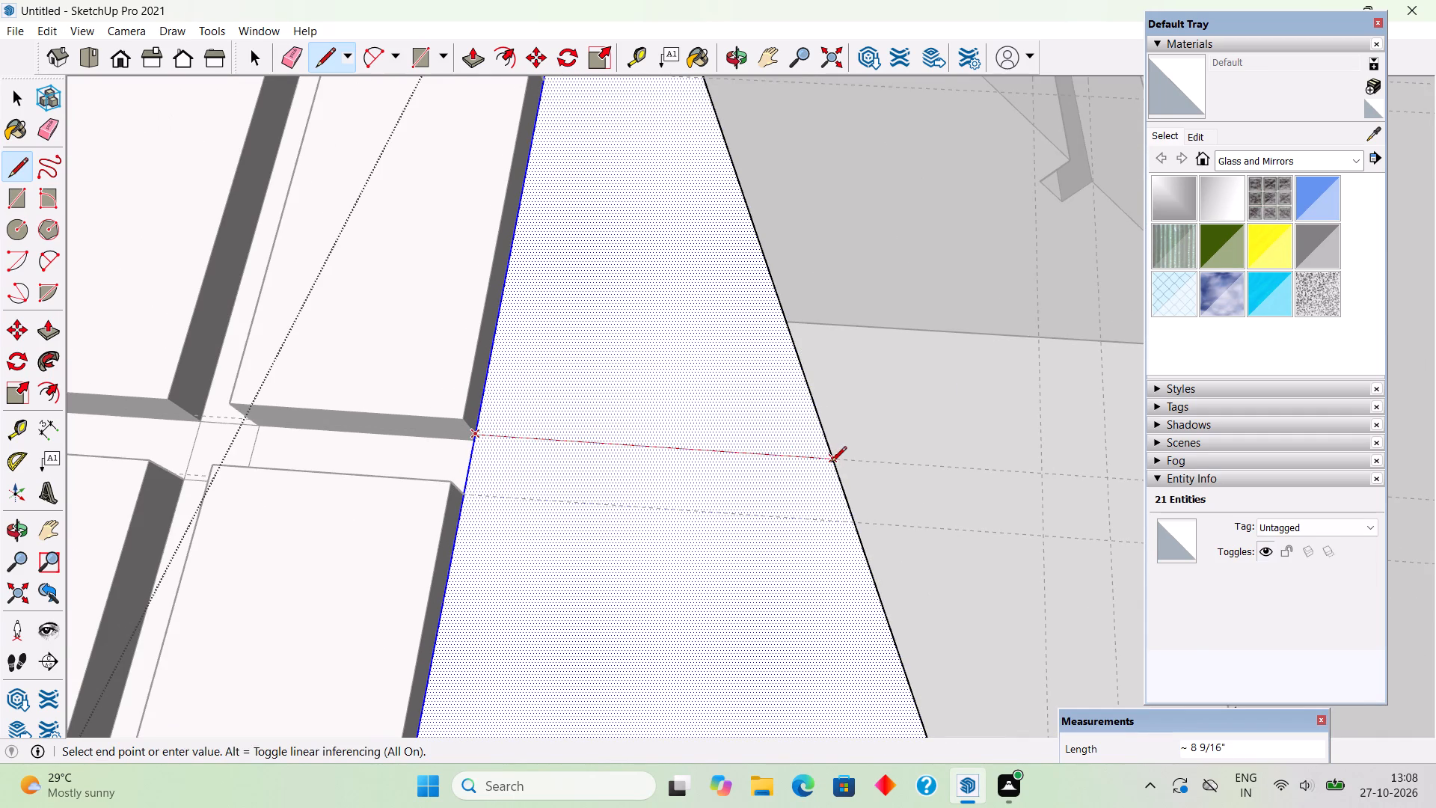
{"action": "left_click", "coordinate": [829, 462]}
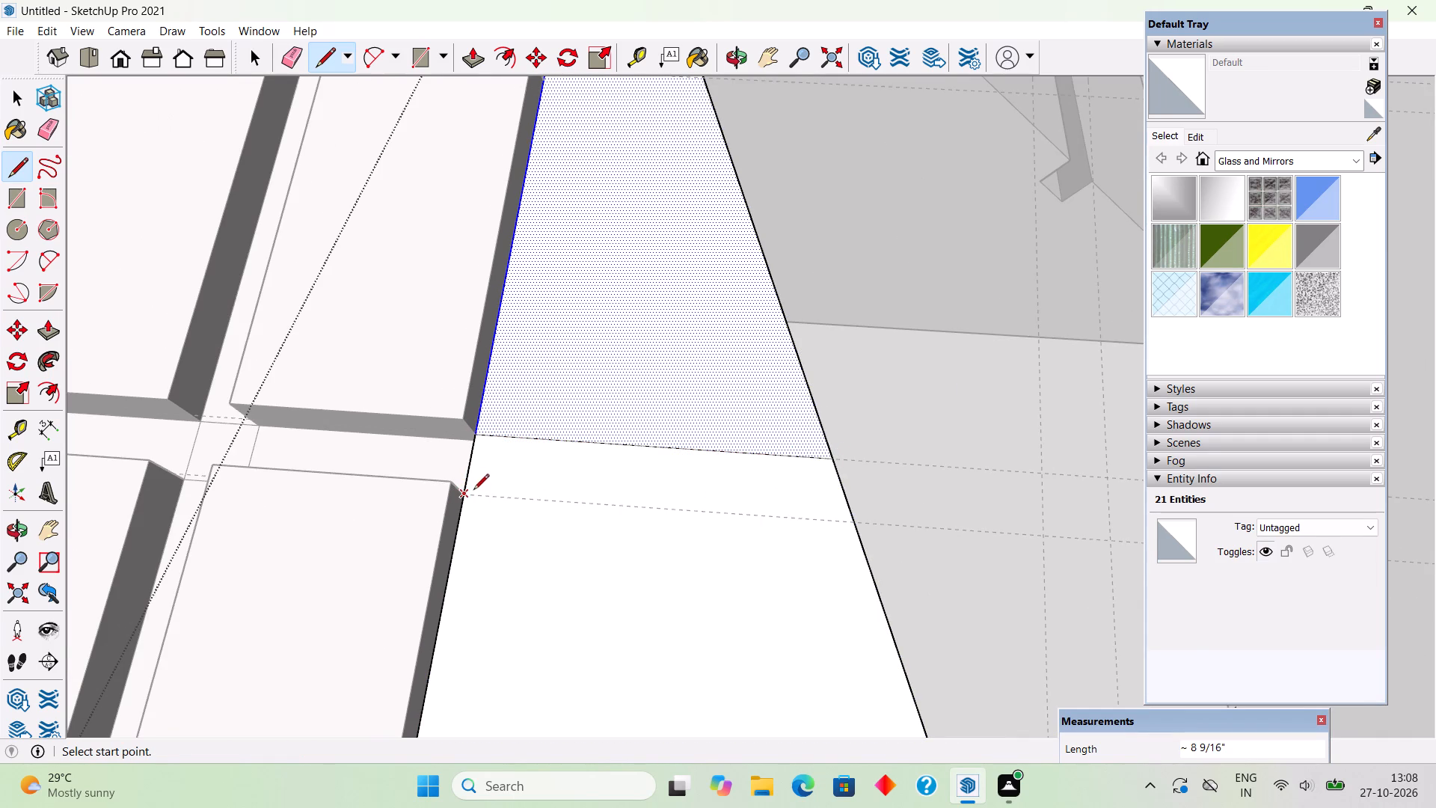
{"action": "left_click", "coordinate": [470, 496]}
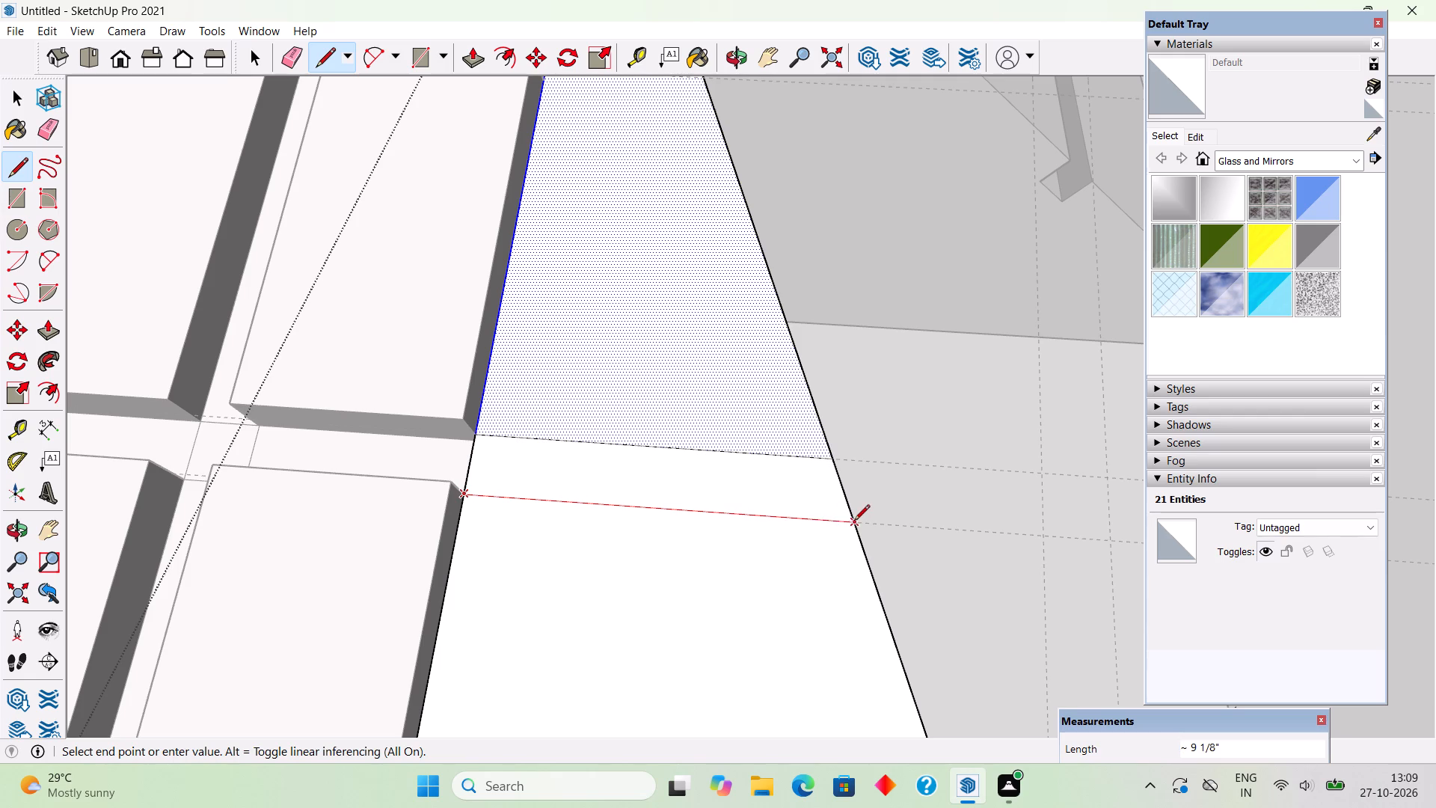
{"action": "left_click", "coordinate": [856, 521]}
Examine how the uppermost guide pair lines up with the roof cell corners along the wedge's edge near its tip.
{"action": "scroll", "coordinate": [851, 525], "scroll_direction": "down", "scroll_amount": 12}
{"action": "scroll", "coordinate": [763, 278], "scroll_direction": "up", "scroll_amount": 6}
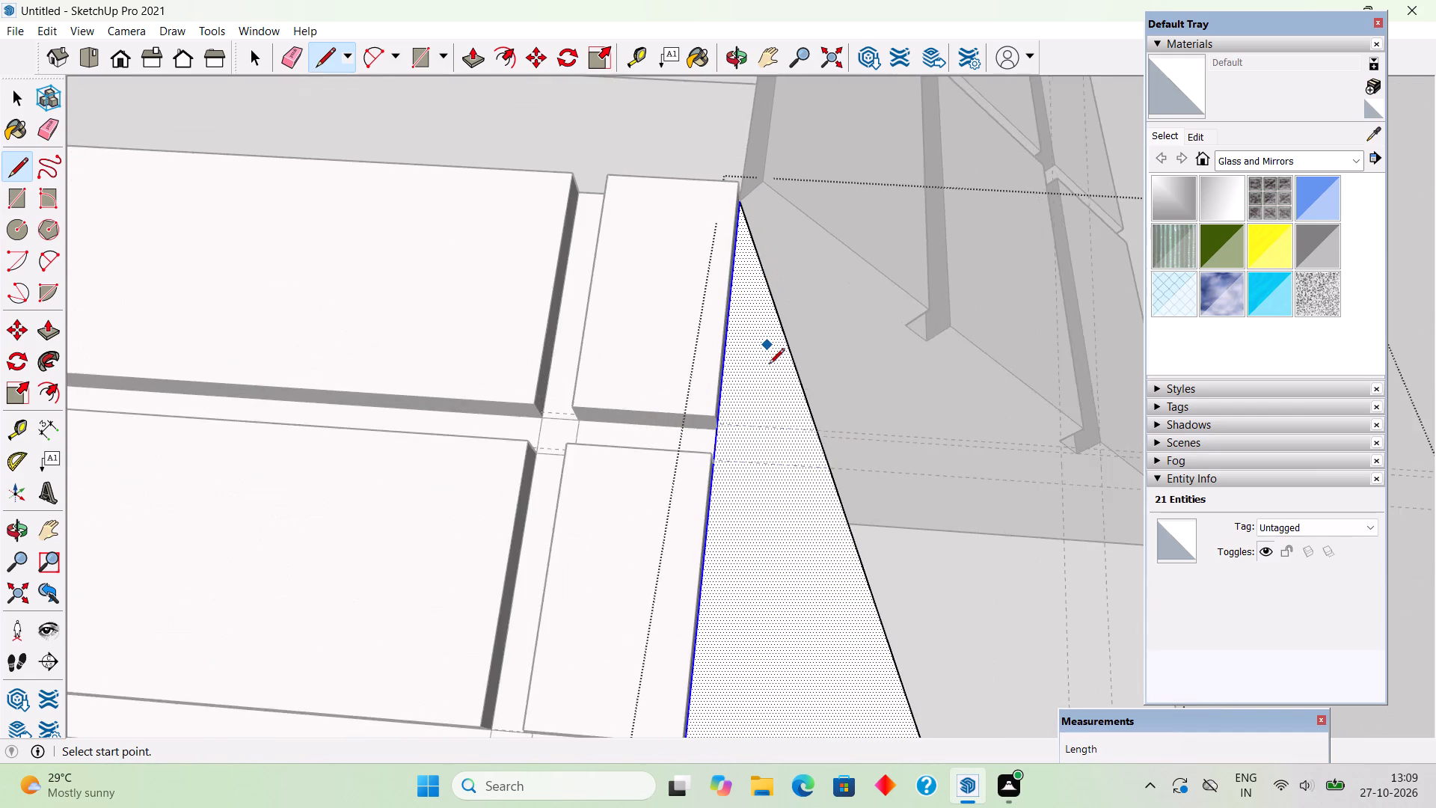
{"action": "scroll", "coordinate": [769, 365], "scroll_direction": "up", "scroll_amount": 4}
{"action": "scroll", "coordinate": [687, 462], "scroll_direction": "up", "scroll_amount": 5}
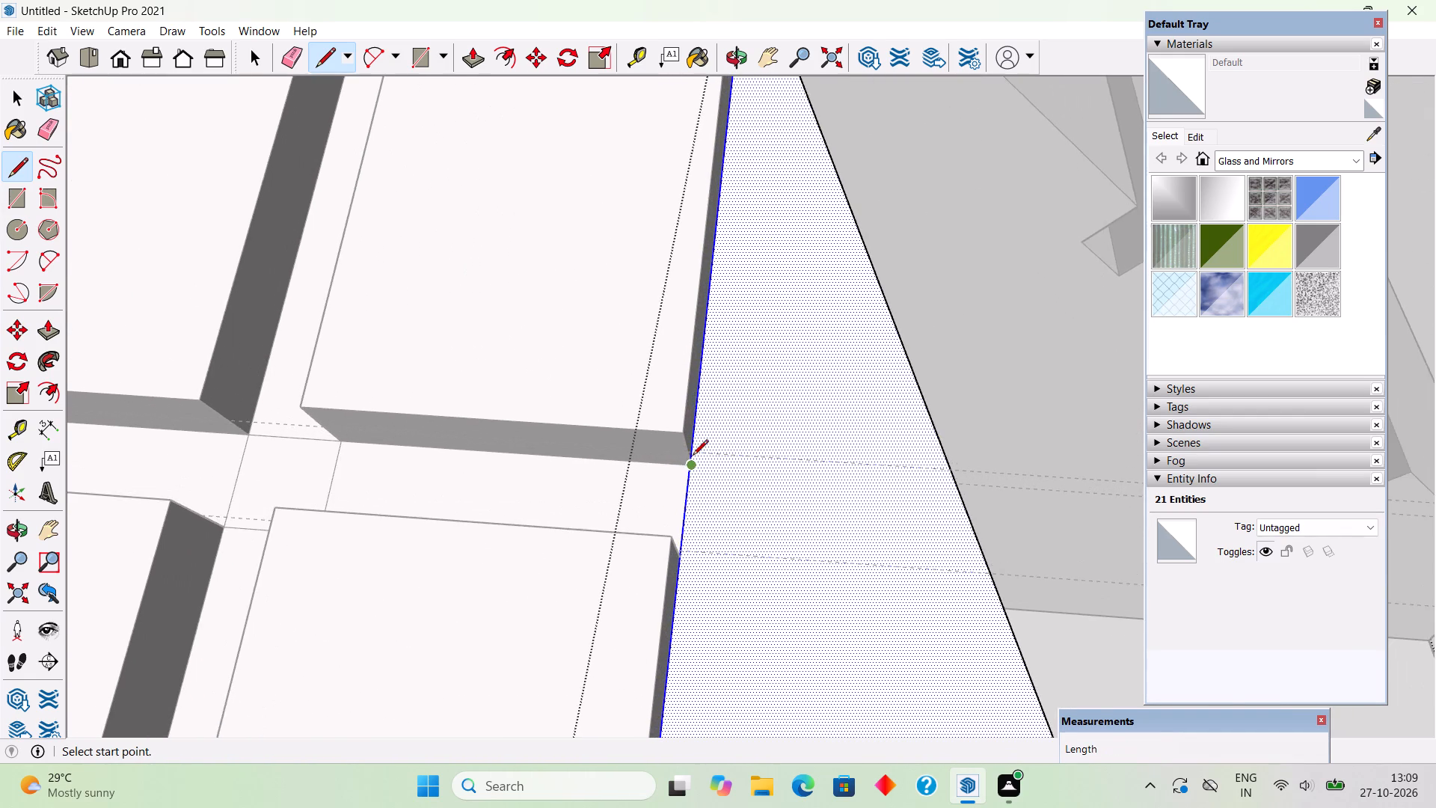
{"action": "scroll", "coordinate": [693, 456], "scroll_direction": "up", "scroll_amount": 15}
{"action": "middle_click_drag", "start_coordinate": [679, 394], "coordinate": [694, 334]}
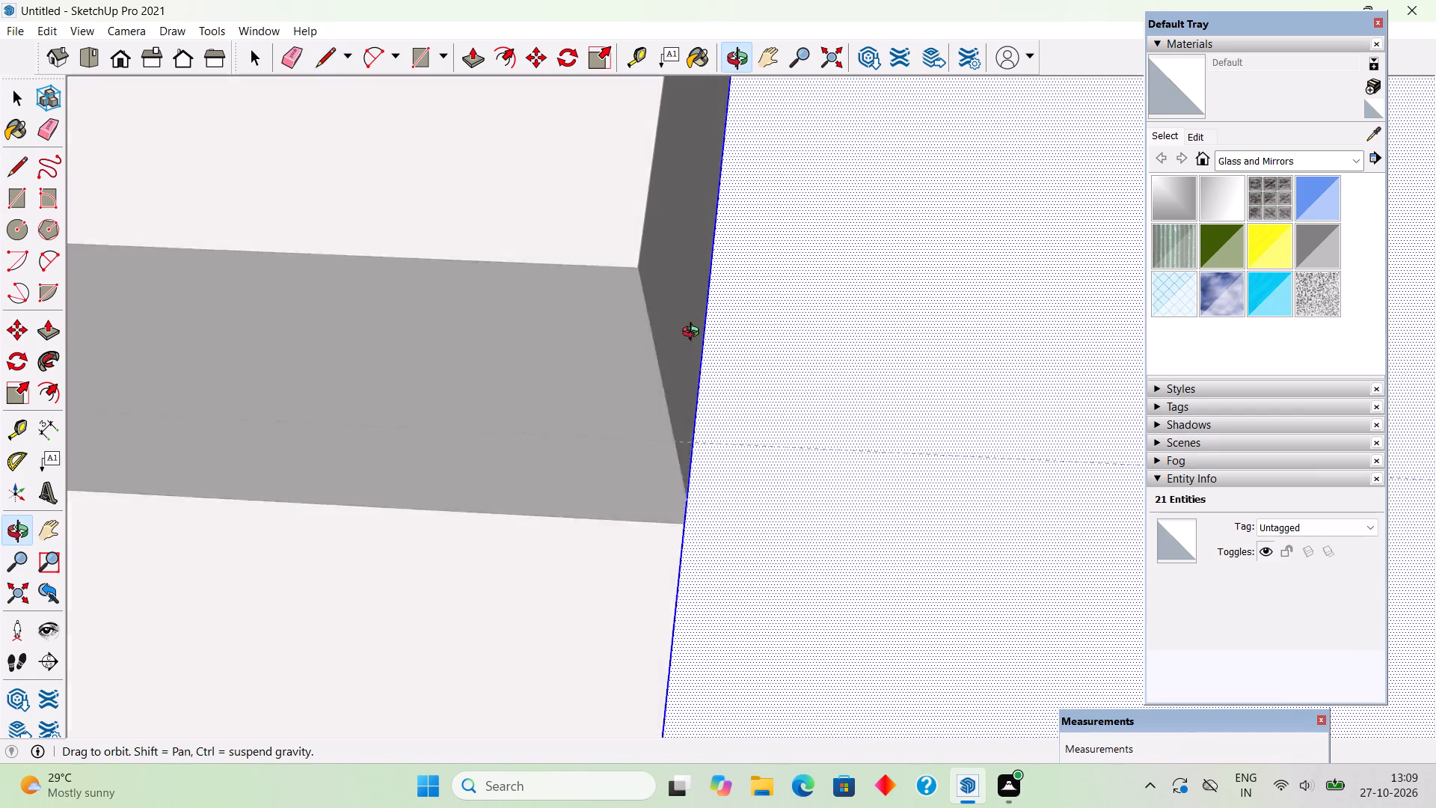
{"action": "middle_click_drag", "start_coordinate": [694, 334], "coordinate": [696, 152]}
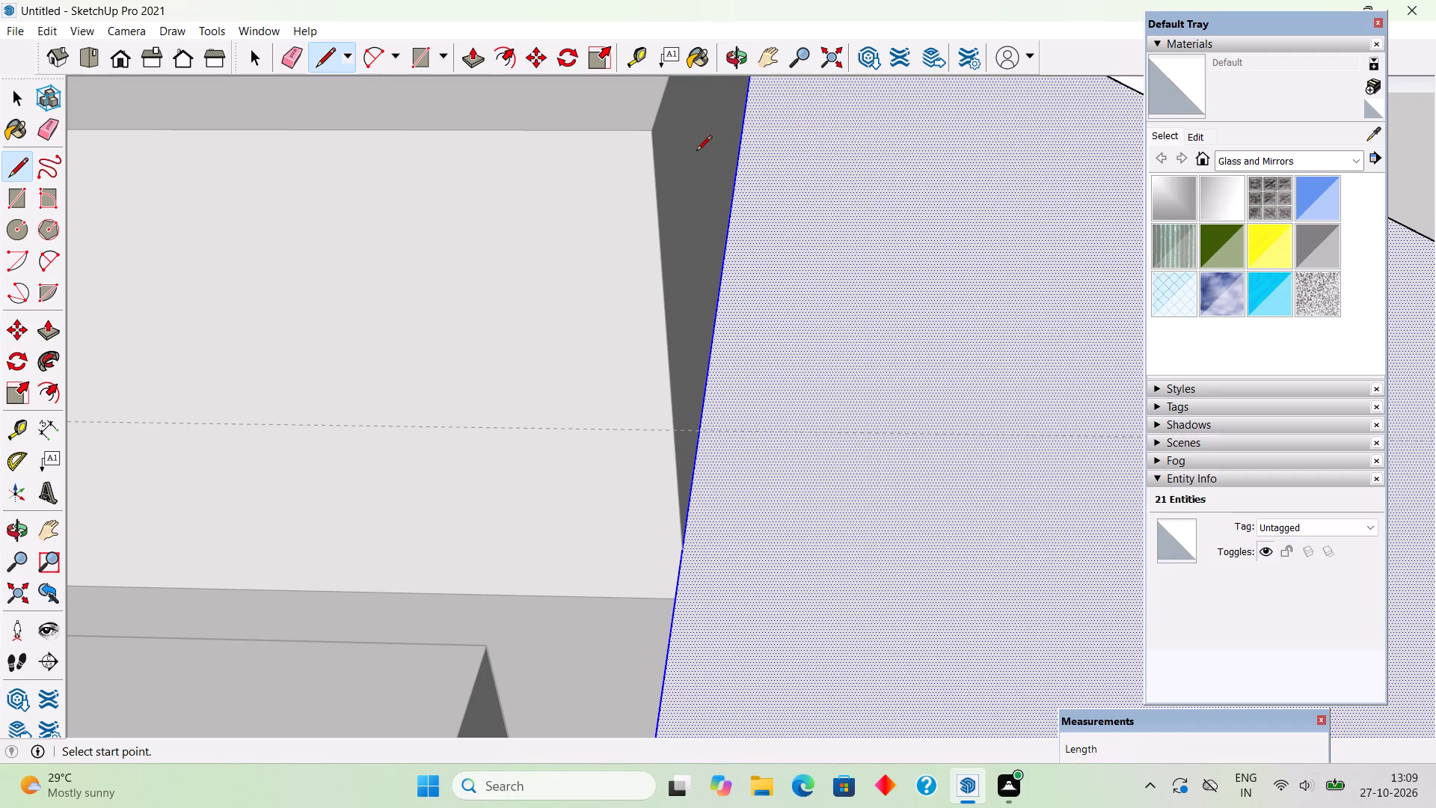
{"action": "key", "text": "b"}
{"action": "key", "text": "space"}
{"action": "scroll", "coordinate": [705, 450], "scroll_direction": "down", "scroll_amount": 4}
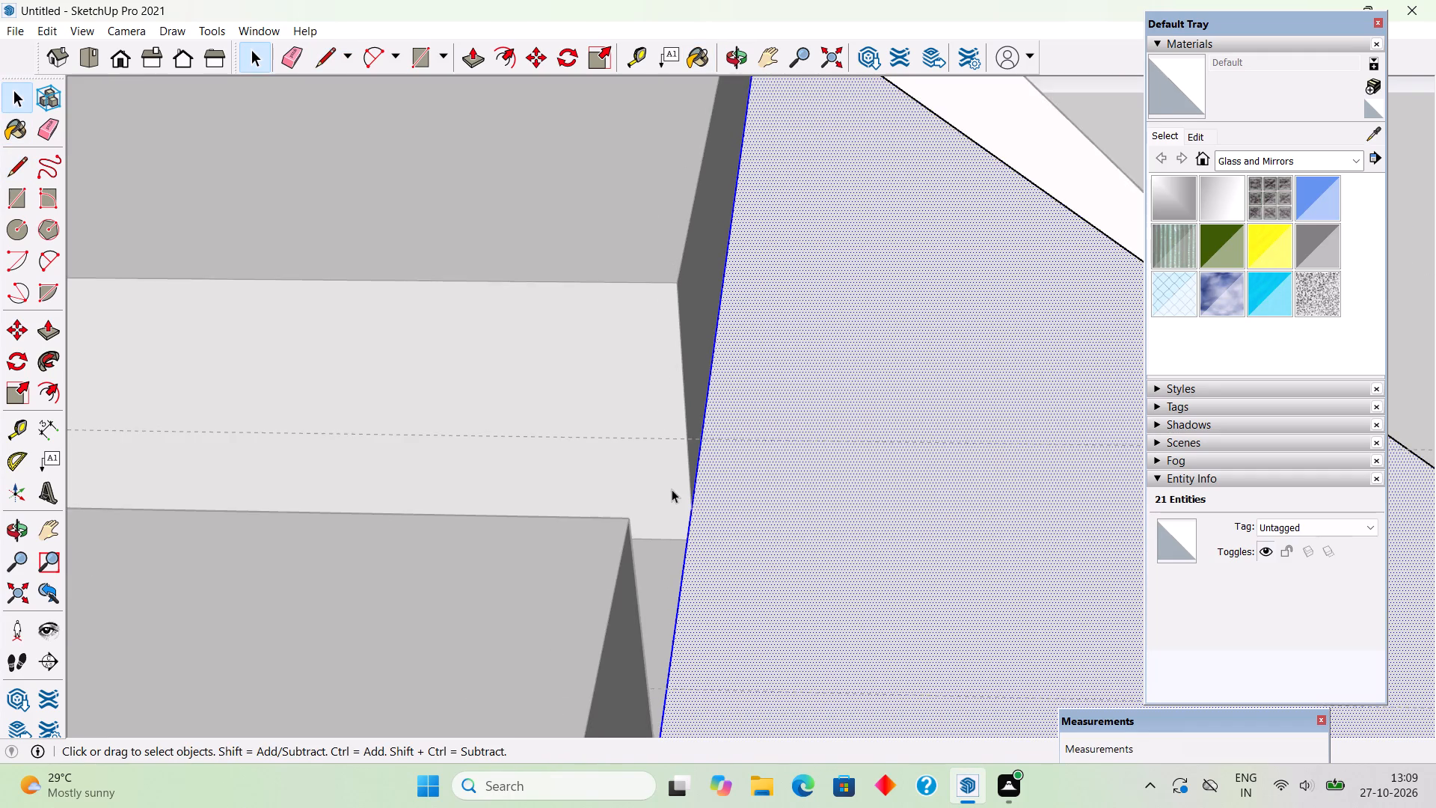
{"action": "scroll", "coordinate": [672, 489], "scroll_direction": "down", "scroll_amount": 12}
{"action": "middle_click_drag", "start_coordinate": [720, 616], "coordinate": [639, 710]}
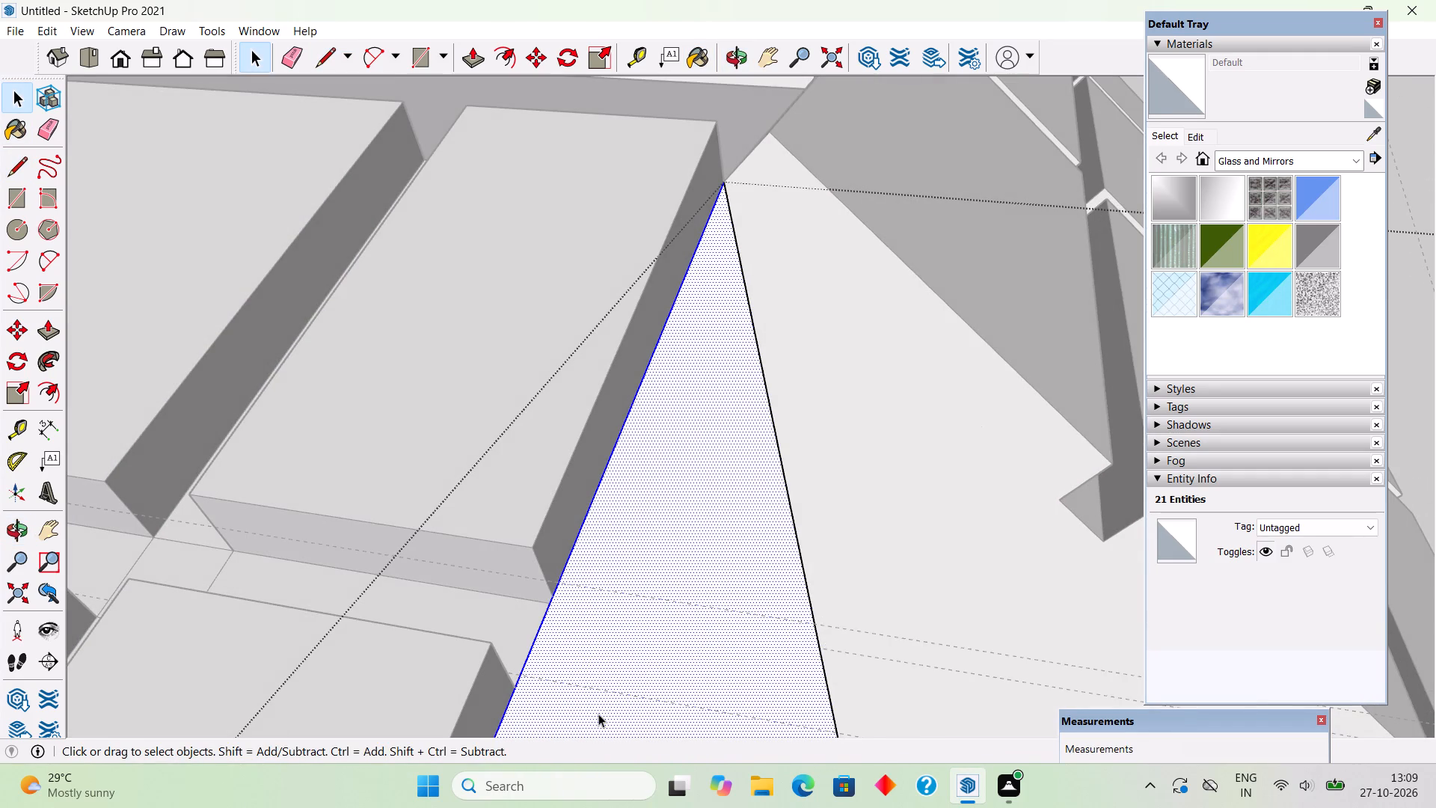
{"action": "scroll", "coordinate": [598, 714], "scroll_direction": "up", "scroll_amount": 2}
{"action": "middle_click_drag", "start_coordinate": [613, 688], "coordinate": [636, 662]}
{"action": "key", "text": "l"}
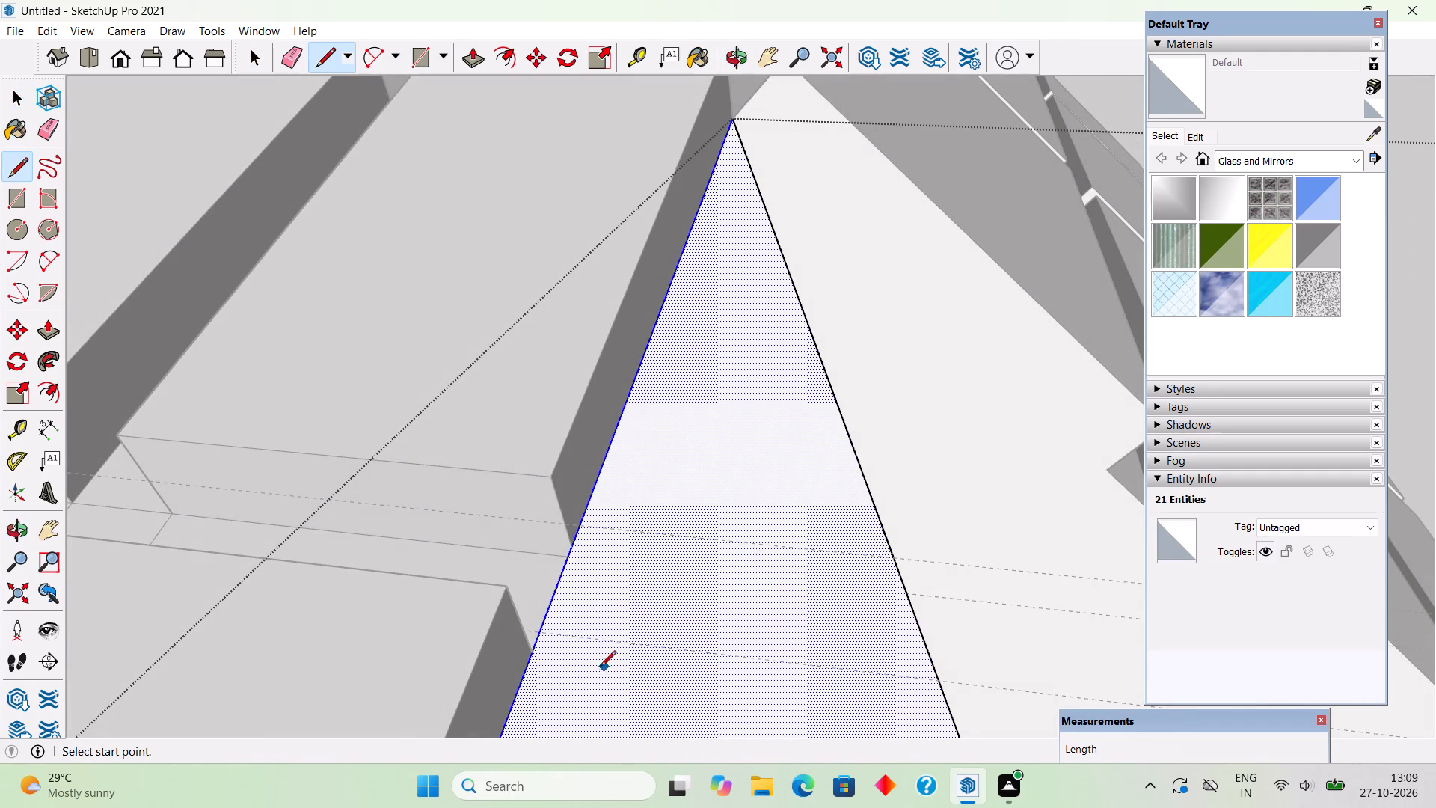
{"action": "scroll", "coordinate": [540, 633], "scroll_direction": "up", "scroll_amount": 7}
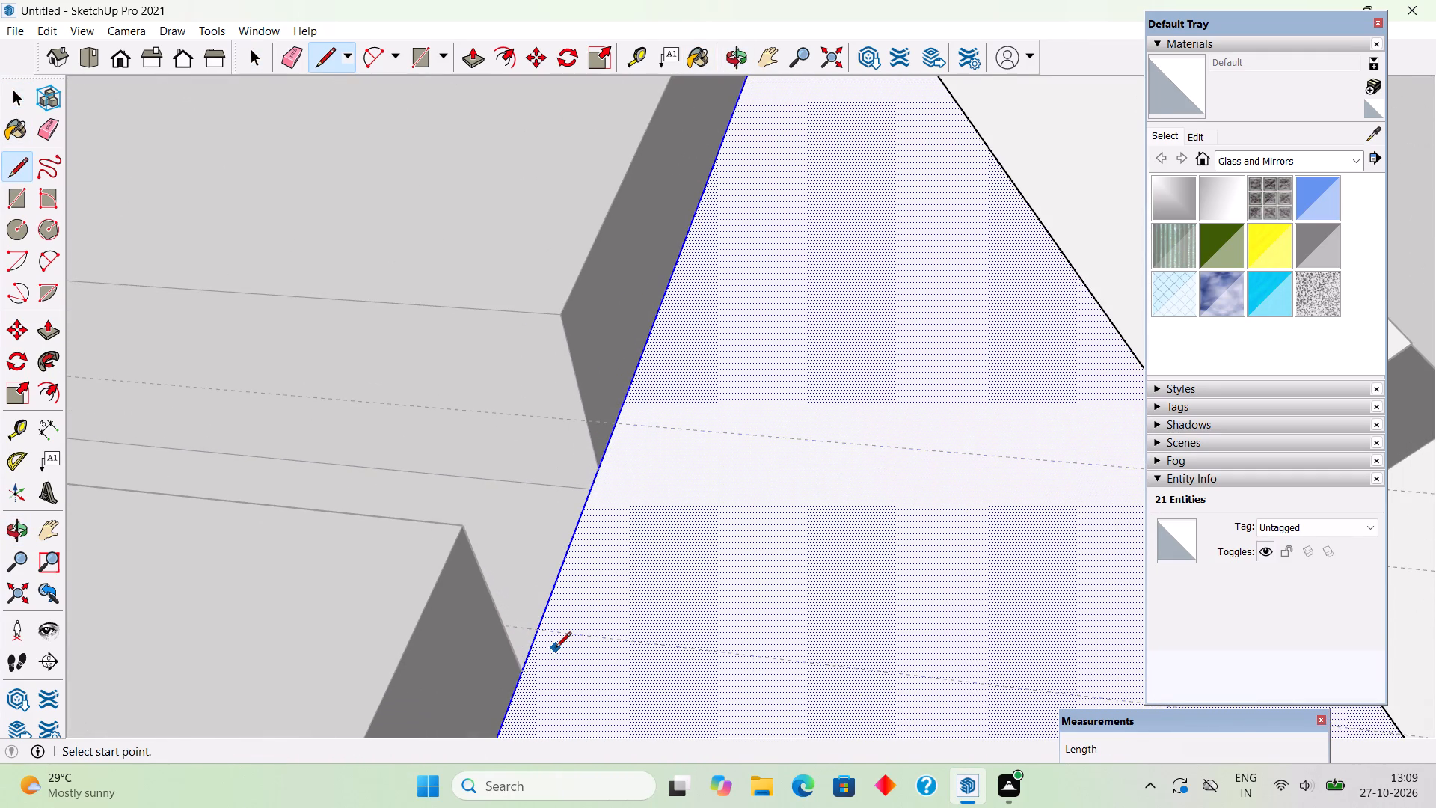
{"action": "key", "text": "space"}
{"action": "middle_click_drag", "start_coordinate": [514, 638], "coordinate": [491, 578]}
{"action": "scroll", "coordinate": [752, 449], "scroll_direction": "down", "scroll_amount": 9}
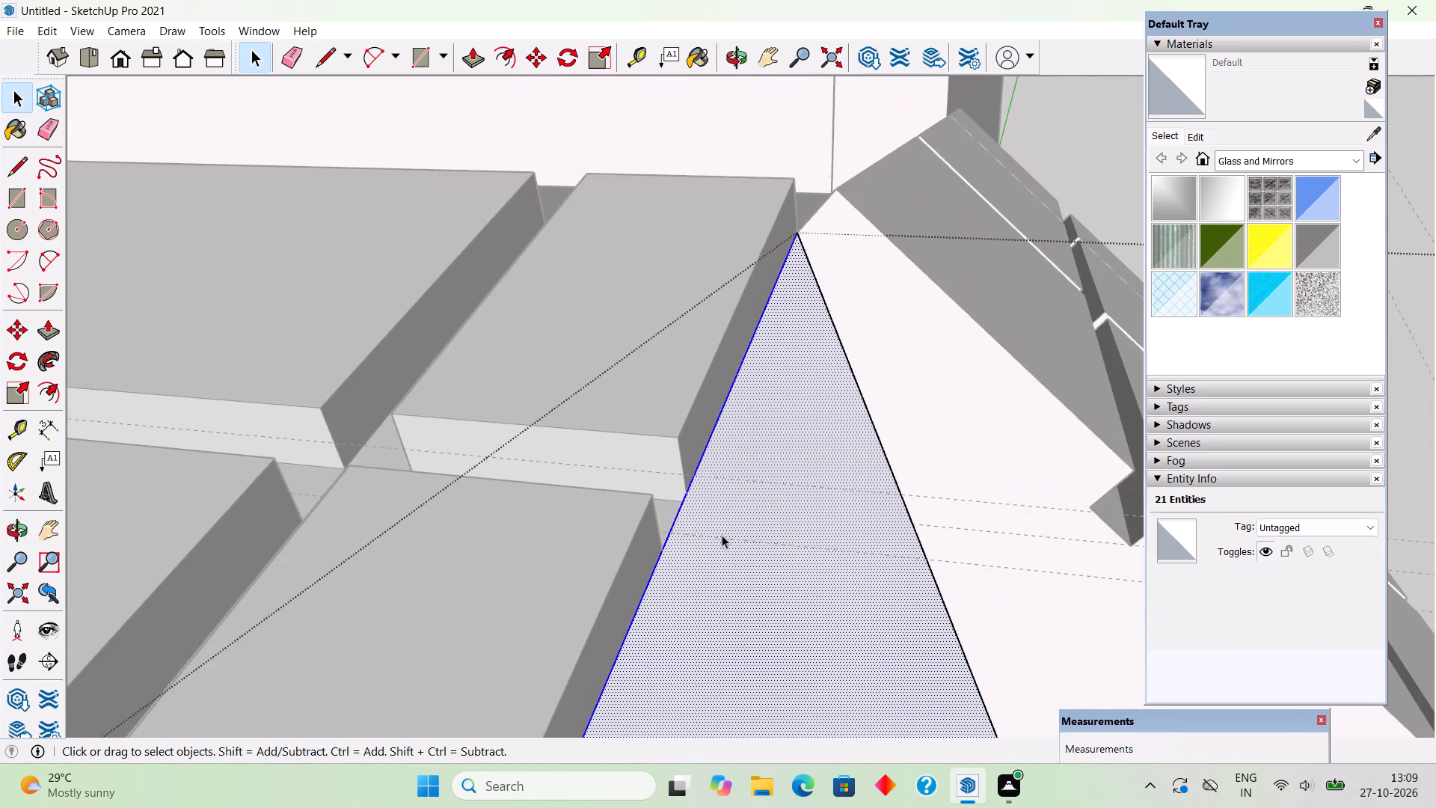
Move the uppermost guide pair about 7/16" down the slope to meet the roof cell corner near the wedge's tip.
{"action": "scroll", "coordinate": [722, 535], "scroll_direction": "down", "scroll_amount": 11}
{"action": "left_click", "coordinate": [1010, 241]}
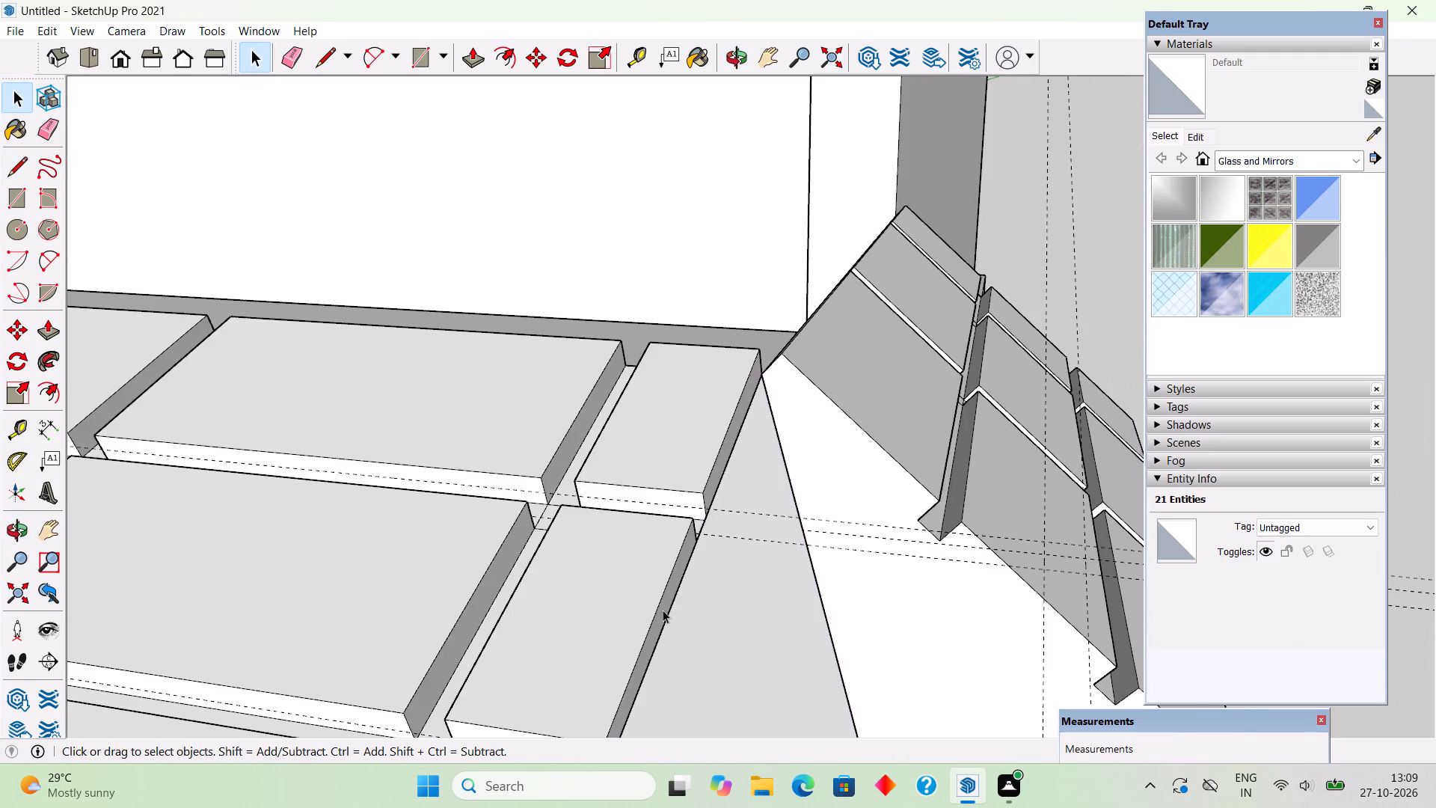
{"action": "scroll", "coordinate": [663, 610], "scroll_direction": "up", "scroll_amount": 6}
{"action": "scroll", "coordinate": [751, 441], "scroll_direction": "up", "scroll_amount": 4}
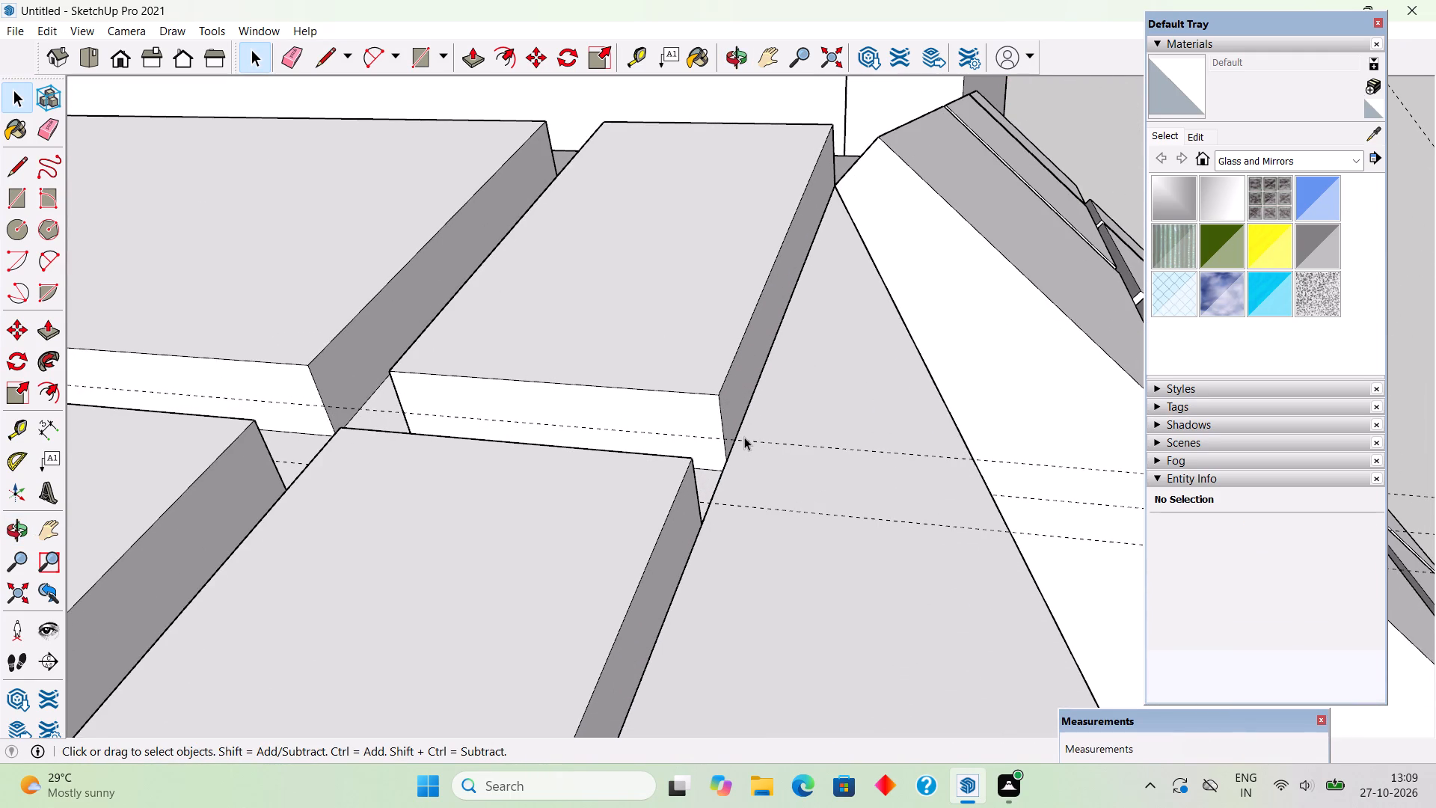
{"action": "left_click", "coordinate": [745, 439]}
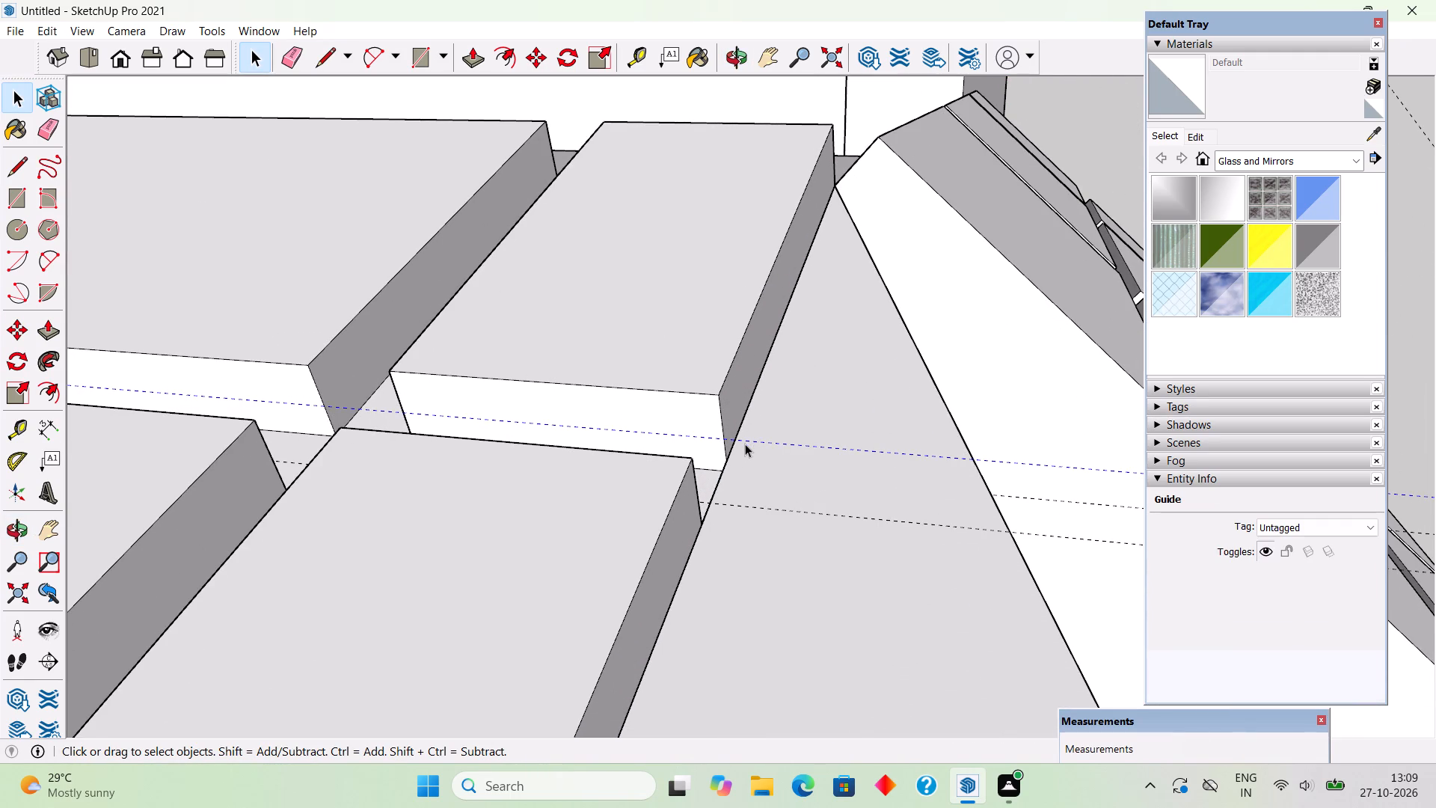
{"action": "left_click", "coordinate": [730, 506], "text": "ctrl"}
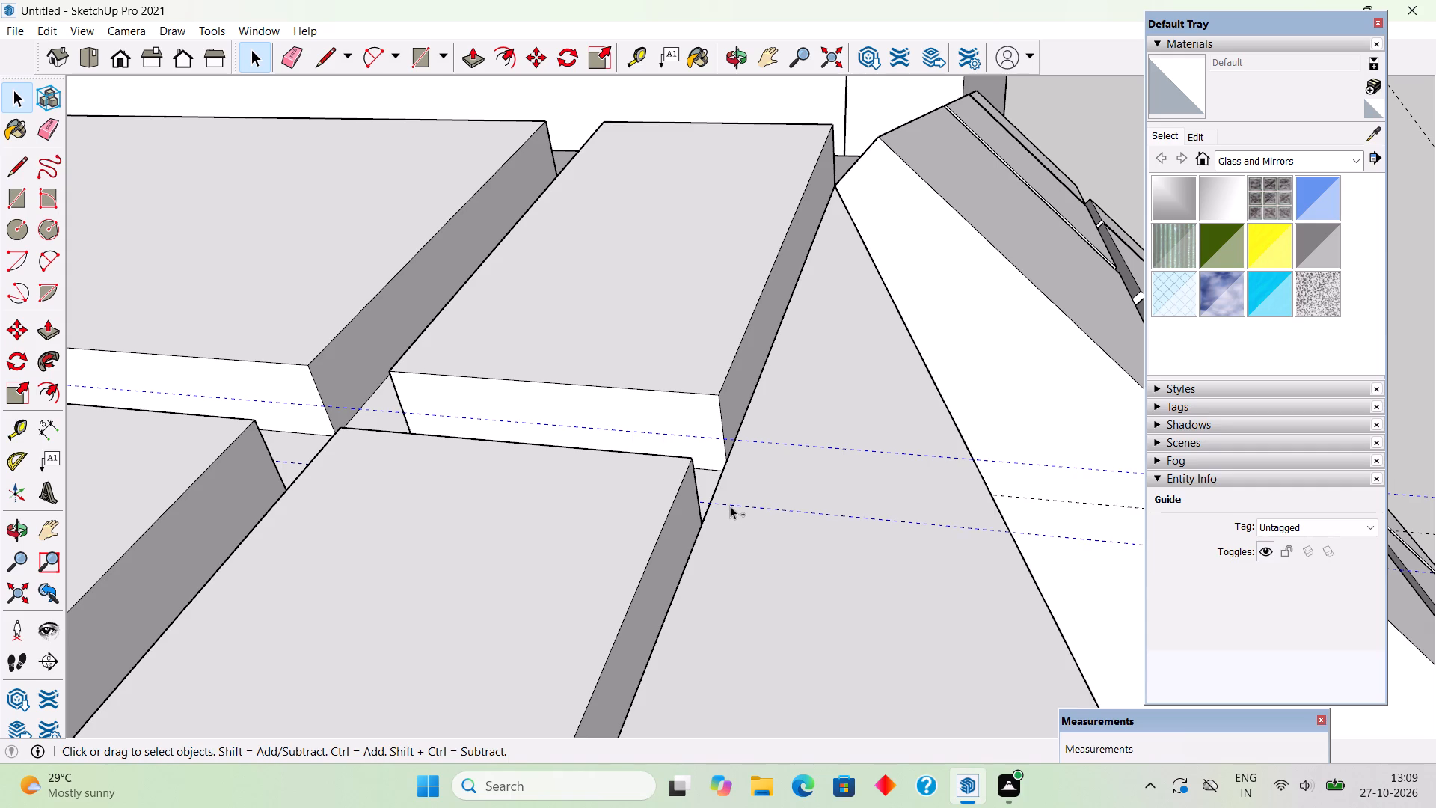
{"action": "key", "text": "m"}
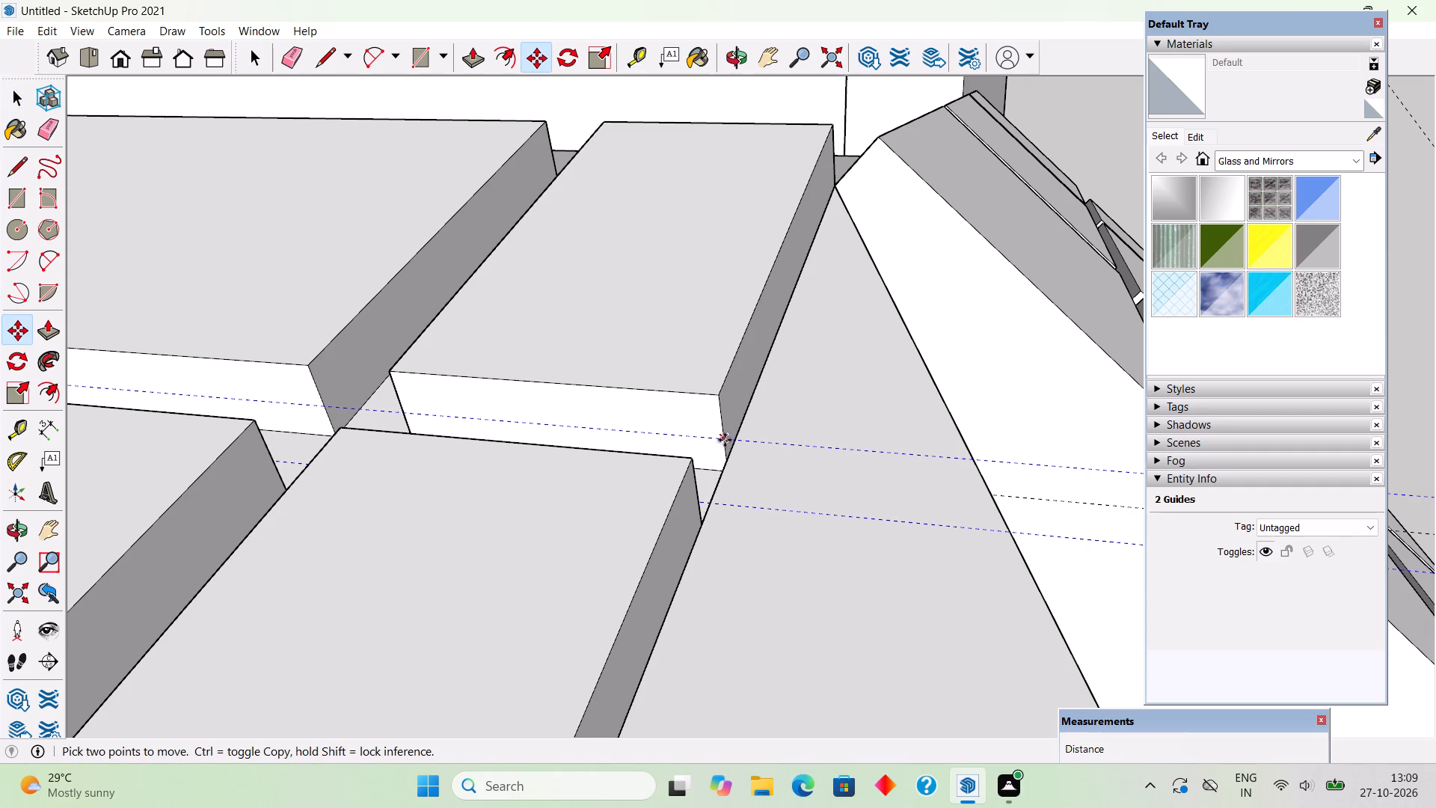
{"action": "left_click", "coordinate": [727, 443]}
{"action": "left_click", "coordinate": [731, 459]}
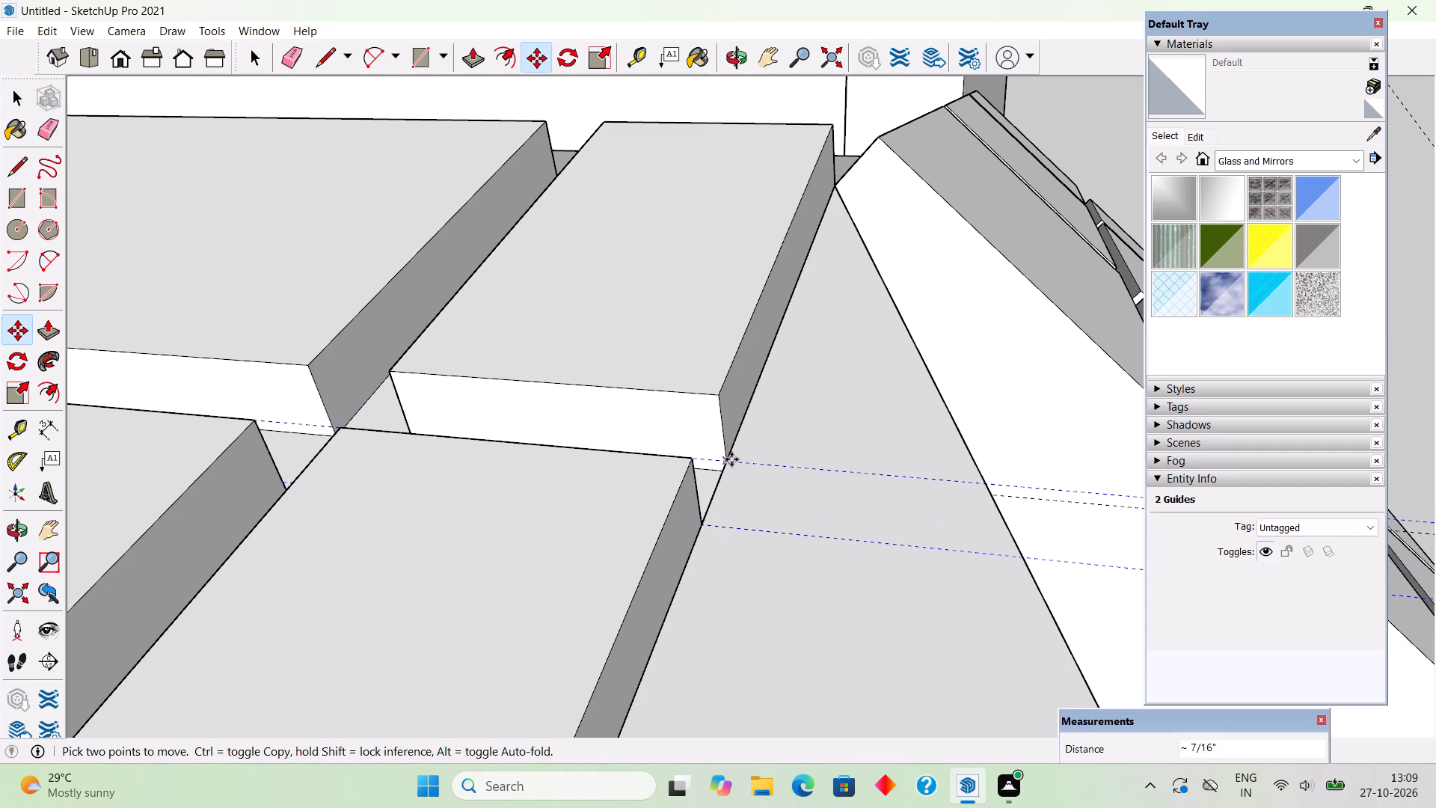
{"action": "key", "text": "space"}
Draw two lines across the wedge face along the uppermost guide pair near its tip, the upper one about 4" long.
{"action": "scroll", "coordinate": [731, 459], "scroll_direction": "down", "scroll_amount": 6}
{"action": "triple_click", "coordinate": [812, 625]}
{"action": "scroll", "coordinate": [761, 433], "scroll_direction": "up", "scroll_amount": 5}
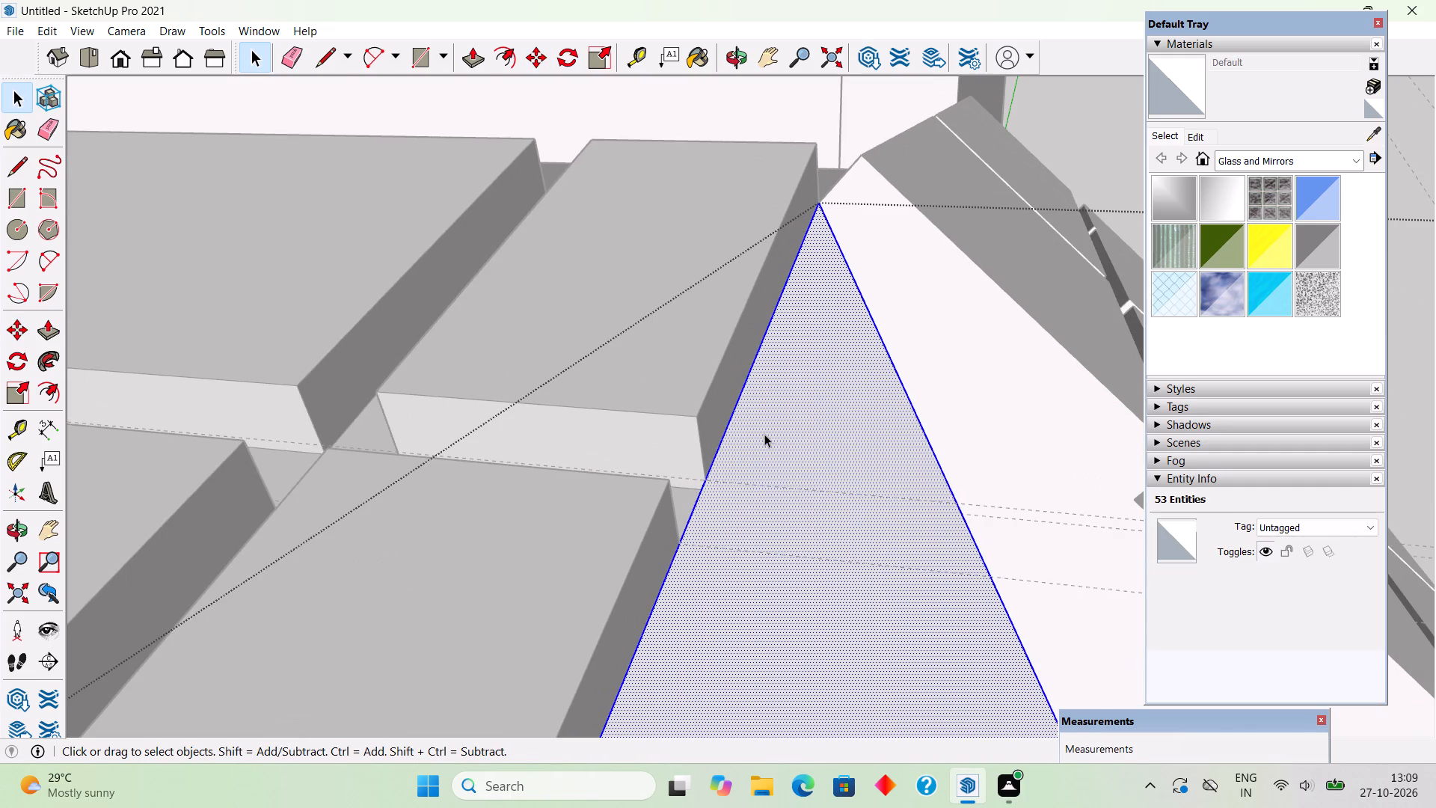
{"action": "key", "text": "l"}
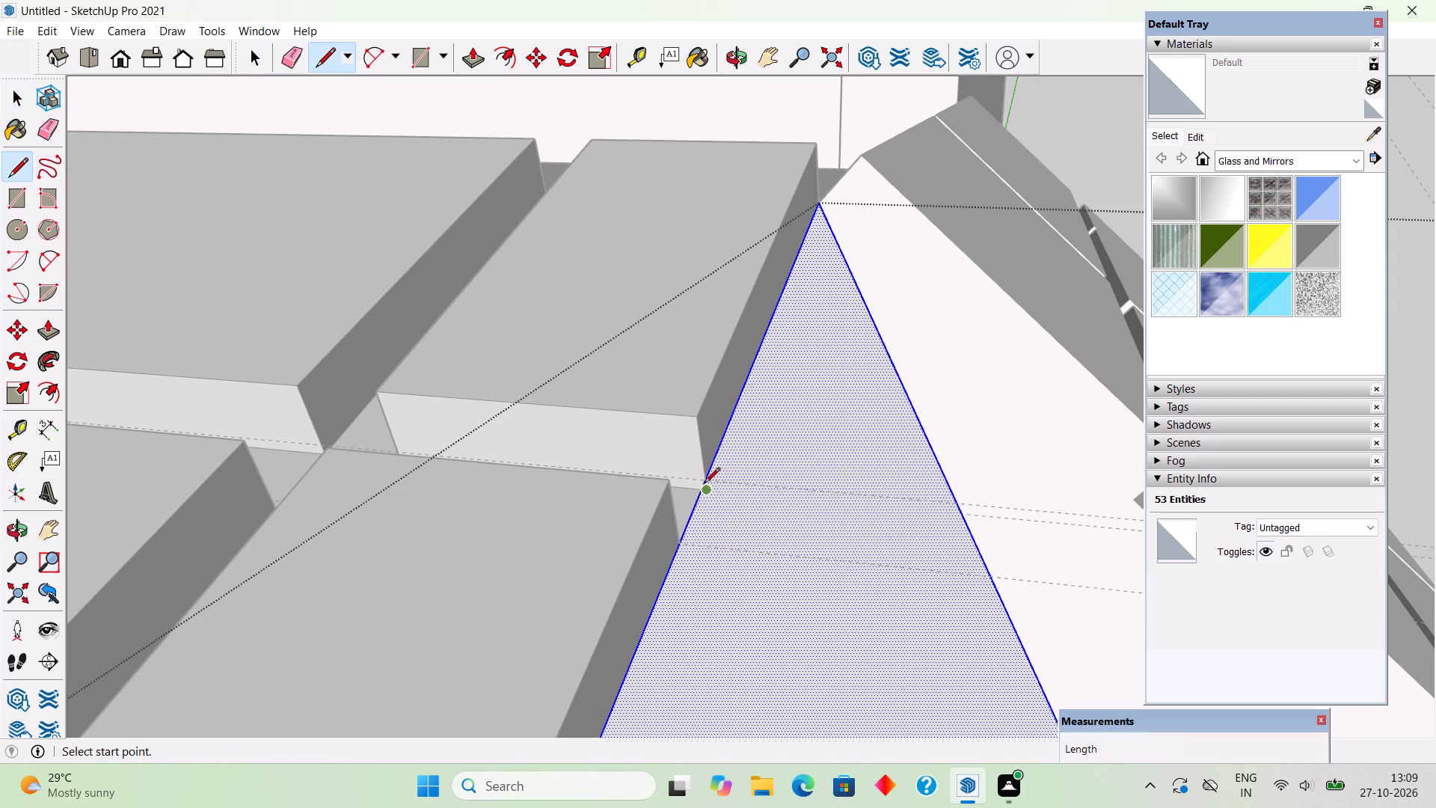
{"action": "left_click", "coordinate": [712, 479]}
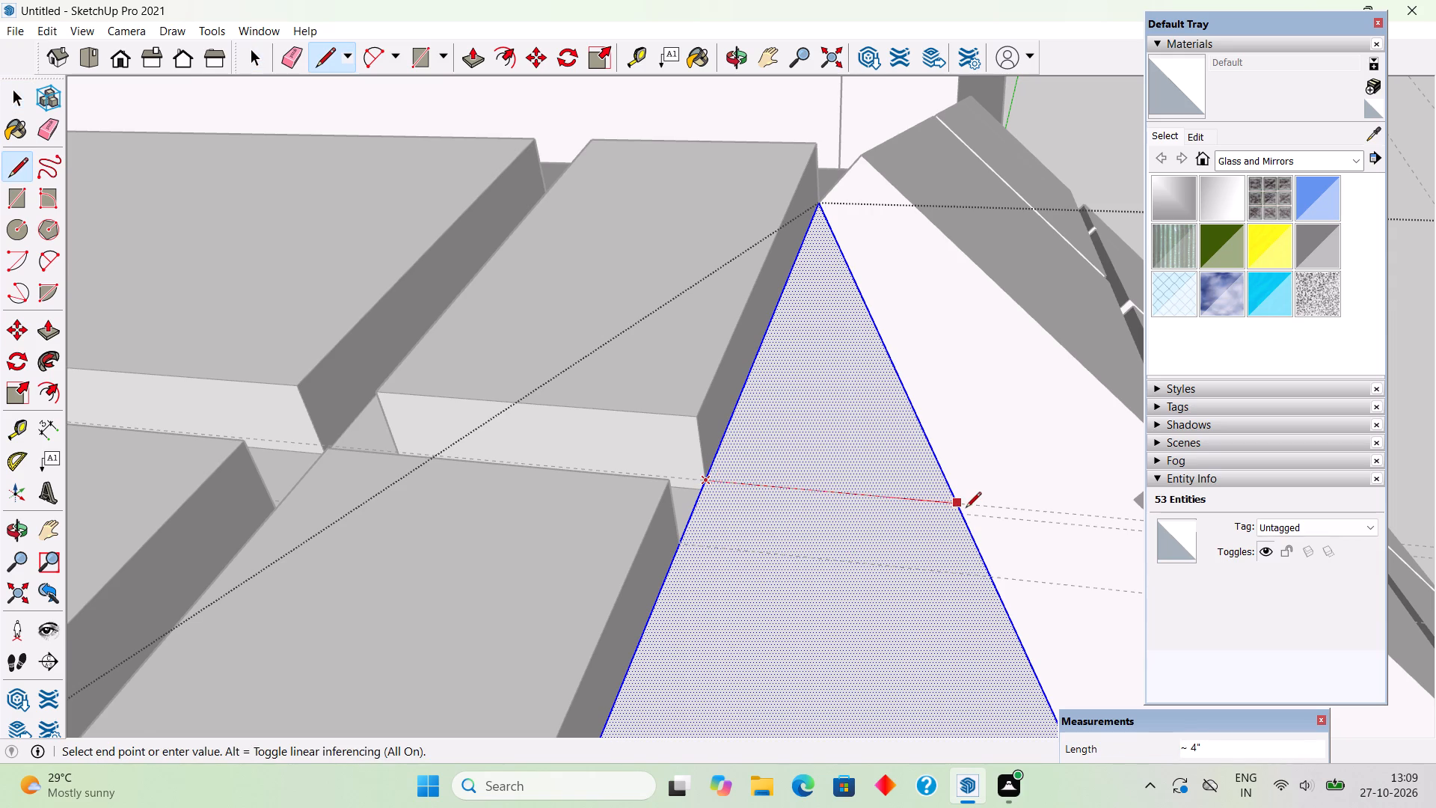
{"action": "left_click", "coordinate": [954, 504]}
{"action": "left_click", "coordinate": [687, 542]}
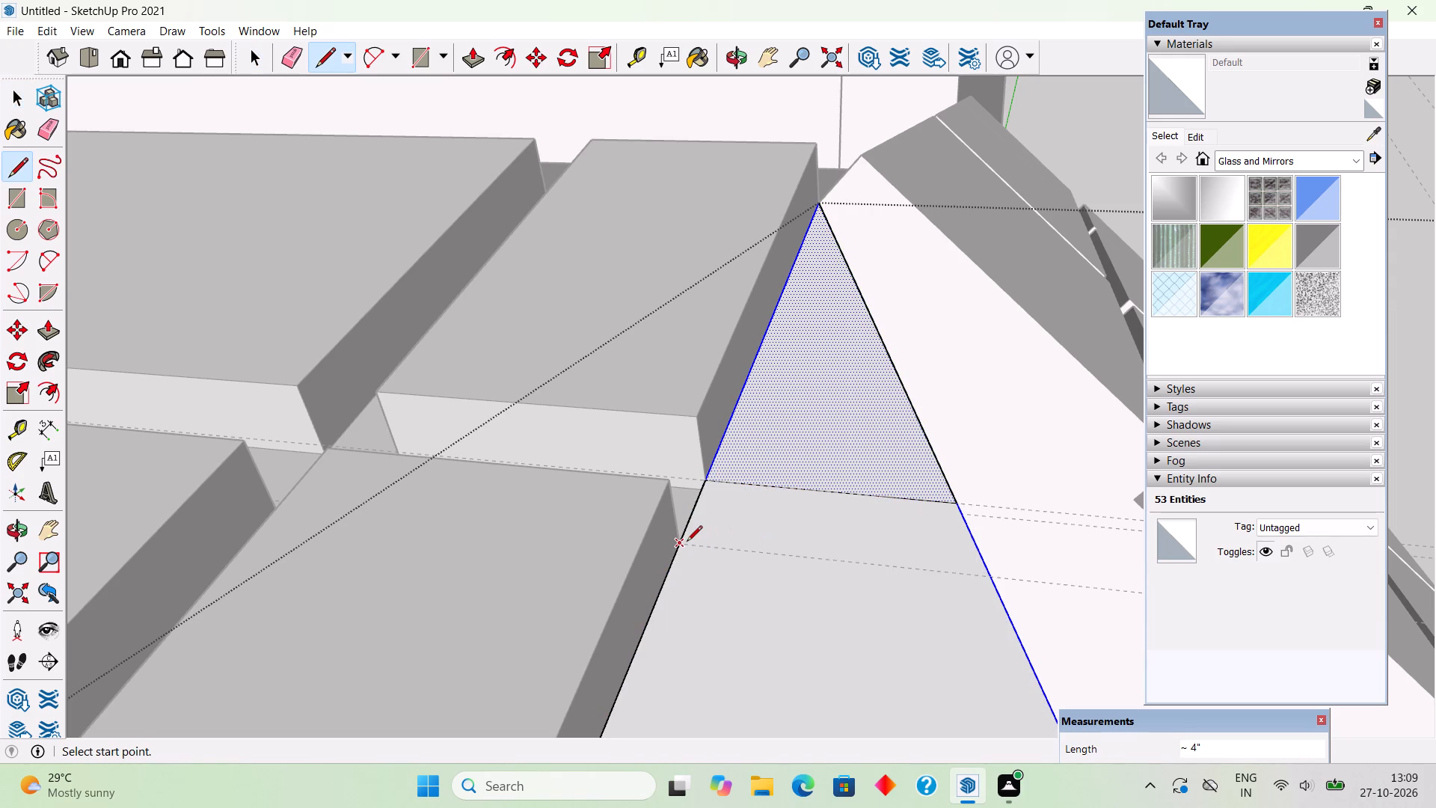
{"action": "left_click", "coordinate": [992, 587]}
{"action": "scroll", "coordinate": [690, 351], "scroll_direction": "down", "scroll_amount": 5}
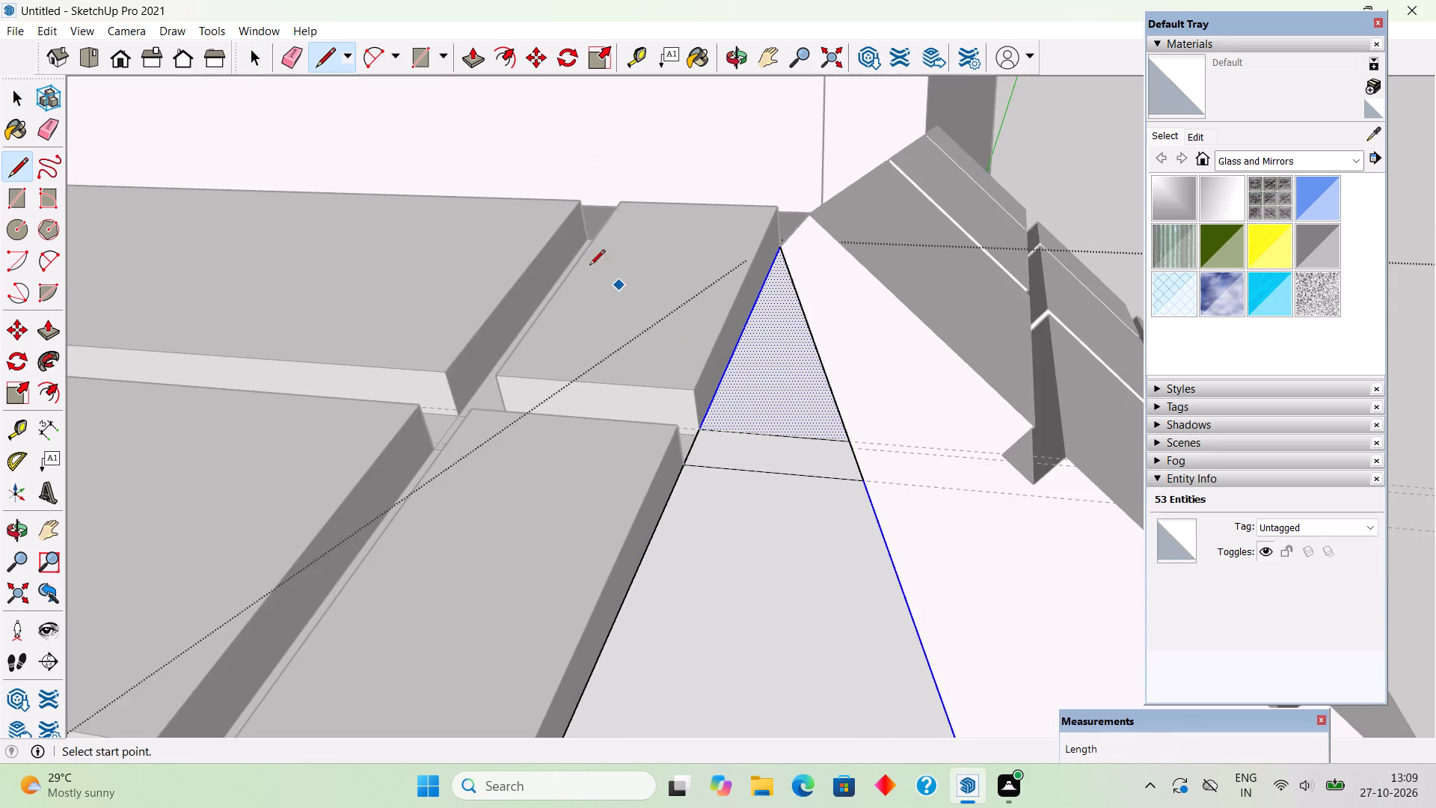
Draw a line up the wedge face along the first lengthwise guide, from the eave edge to the wedge's slanted outer edge.
{"action": "scroll", "coordinate": [584, 260], "scroll_direction": "down", "scroll_amount": 16}
{"action": "scroll", "coordinate": [669, 443], "scroll_direction": "down", "scroll_amount": 6}
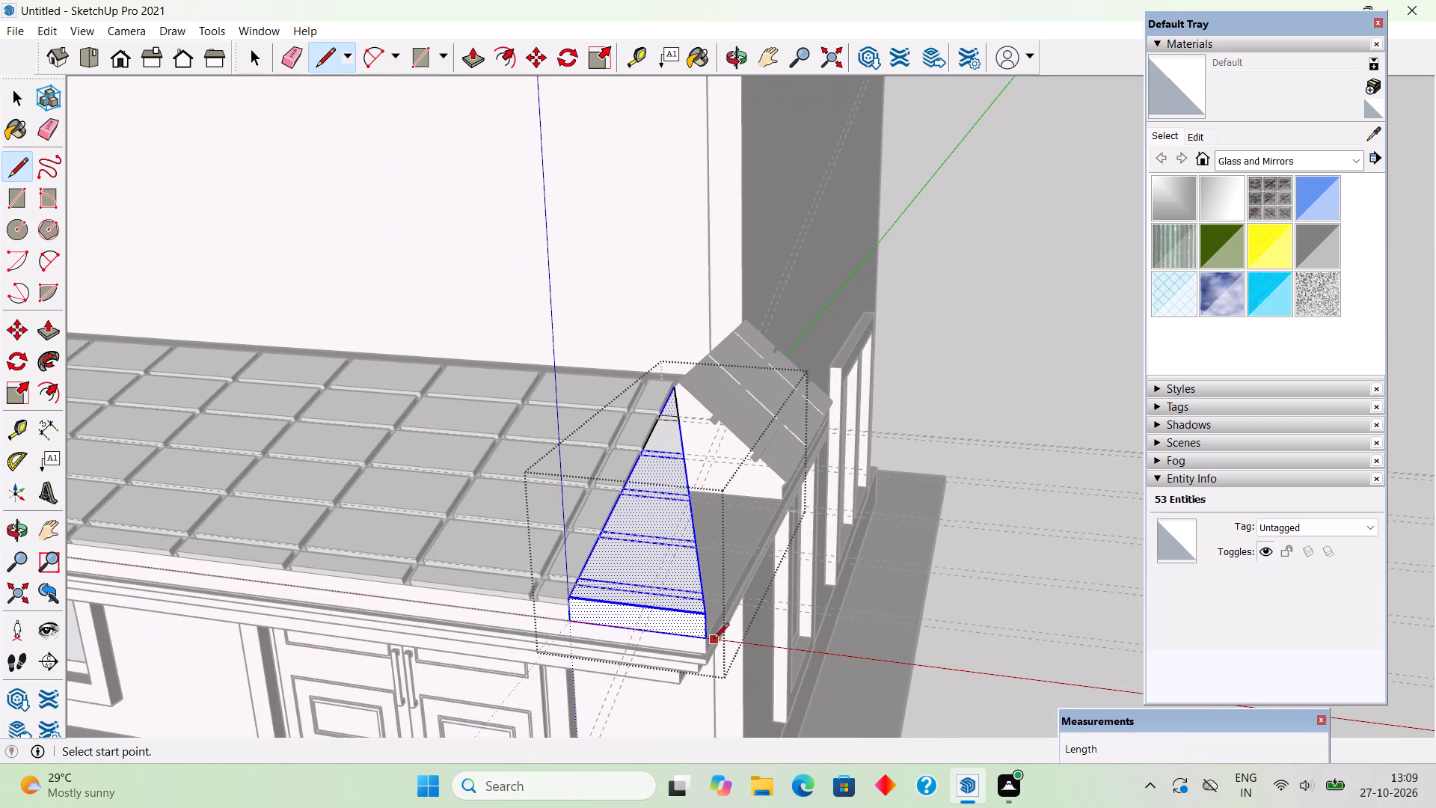
{"action": "scroll", "coordinate": [677, 640], "scroll_direction": "up", "scroll_amount": 6}
{"action": "scroll", "coordinate": [641, 590], "scroll_direction": "up", "scroll_amount": 9}
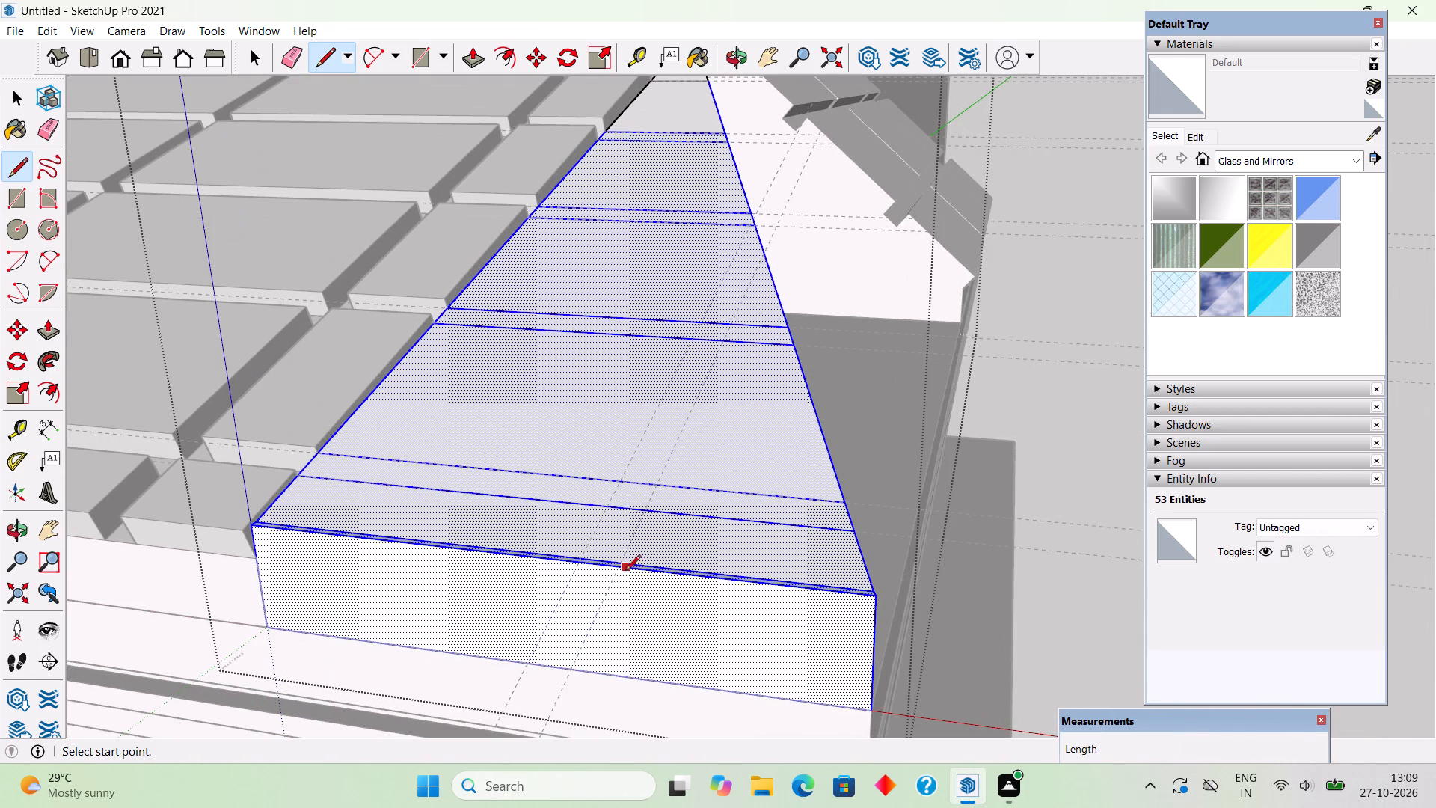
{"action": "middle_click_drag", "start_coordinate": [636, 453], "coordinate": [581, 417]}
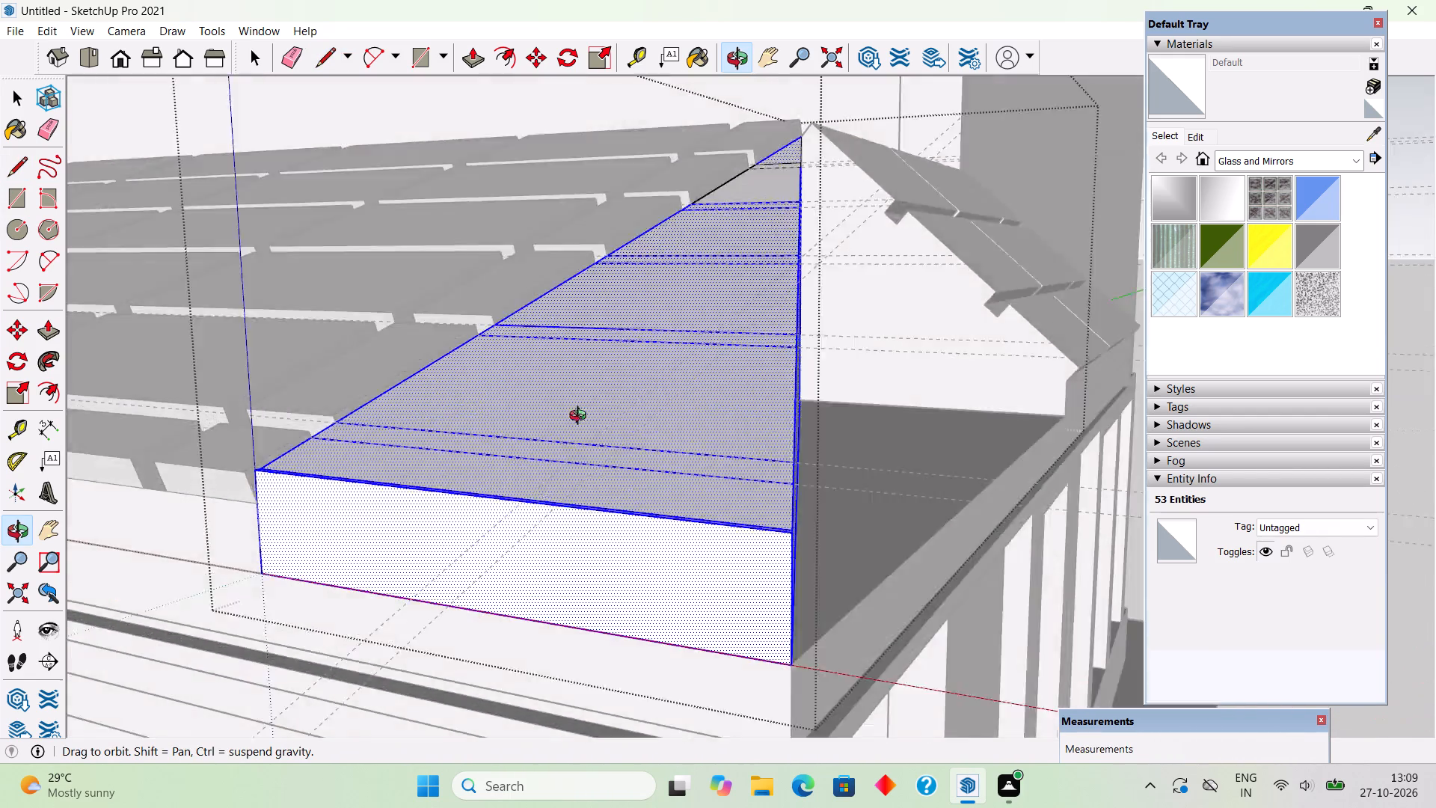
{"action": "middle_click_drag", "start_coordinate": [581, 417], "coordinate": [619, 517]}
{"action": "scroll", "coordinate": [348, 588], "scroll_direction": "up", "scroll_amount": 6}
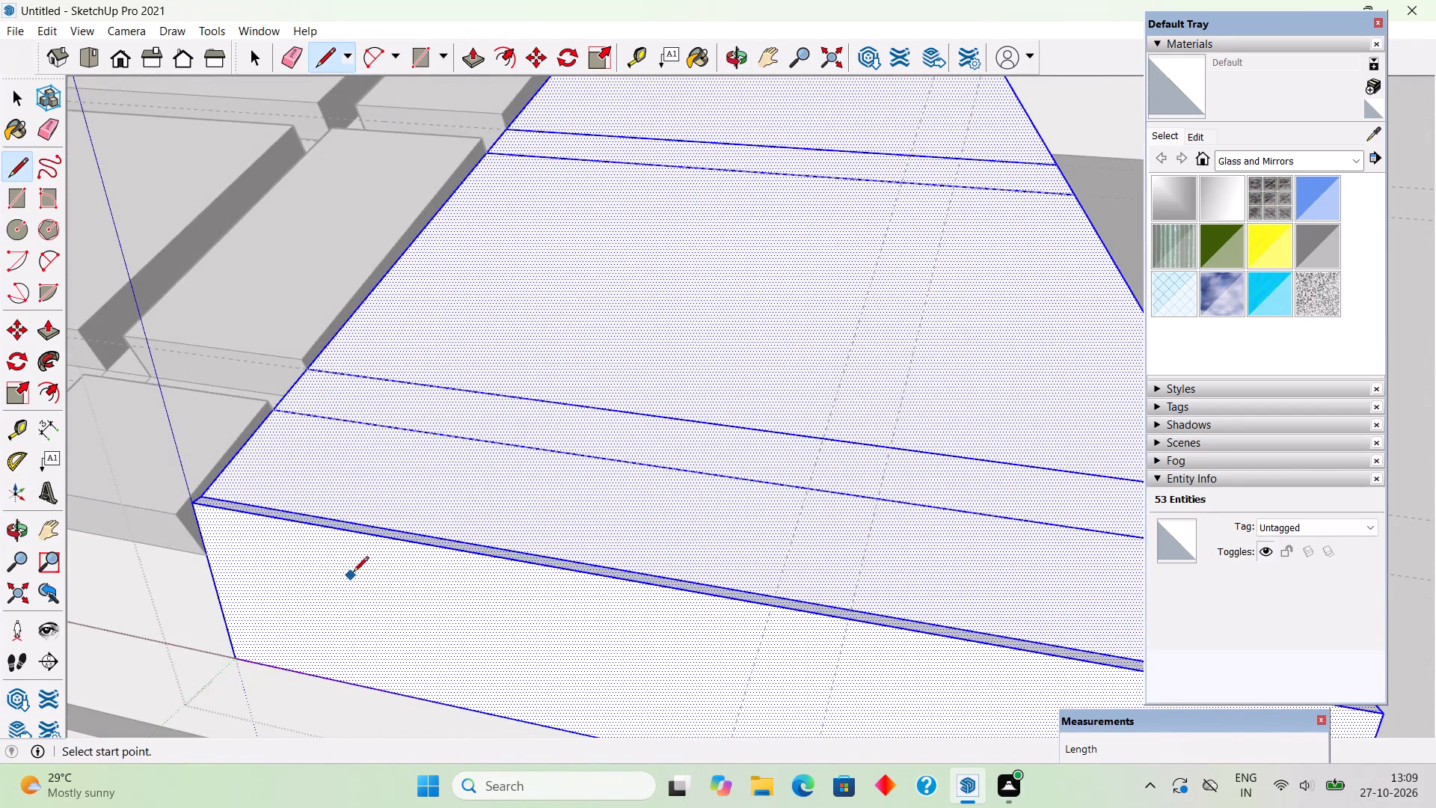
{"action": "middle_click_drag", "start_coordinate": [355, 590], "coordinate": [333, 656]}
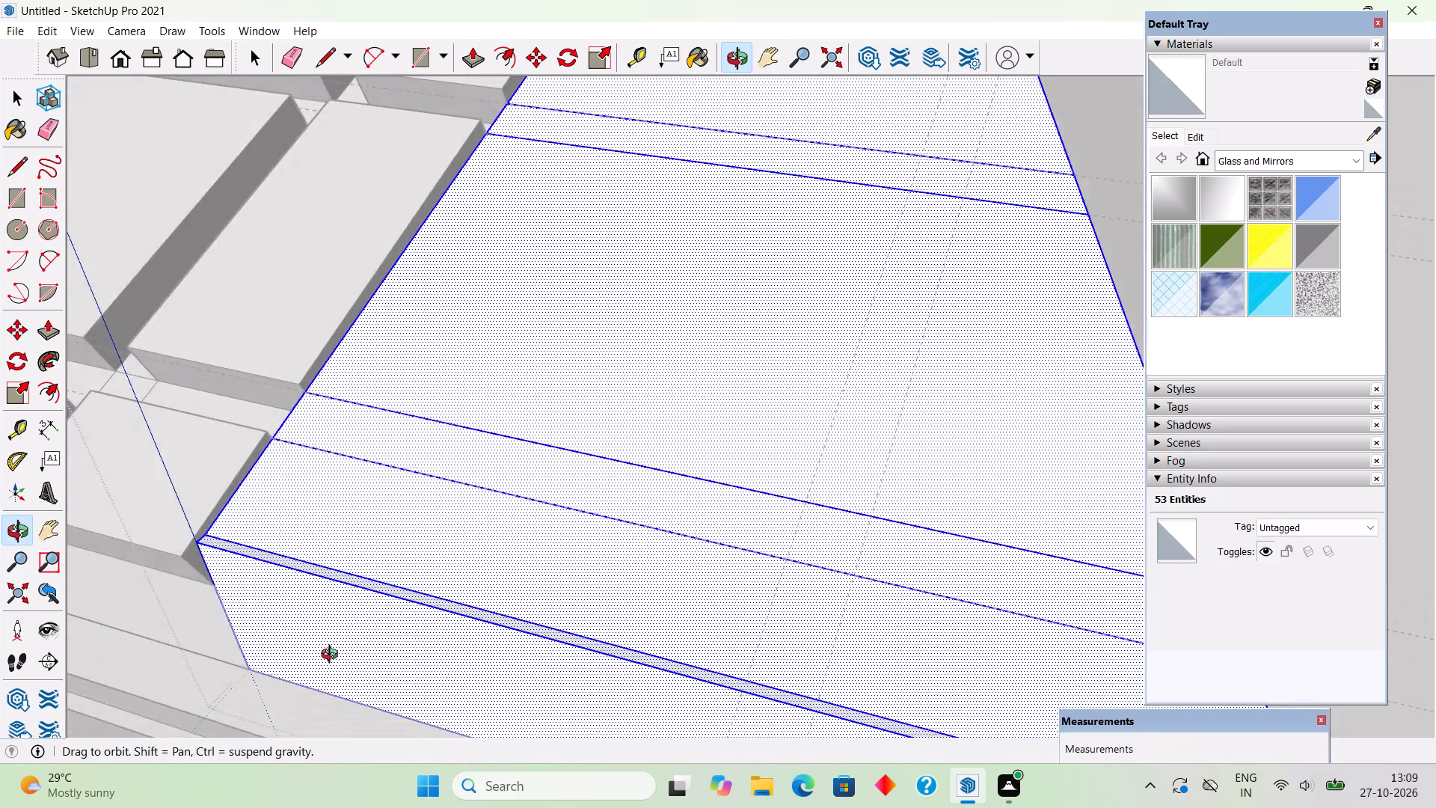
{"action": "middle_click_drag", "start_coordinate": [333, 656], "coordinate": [299, 632]}
{"action": "scroll", "coordinate": [299, 632], "scroll_direction": "down", "scroll_amount": 5}
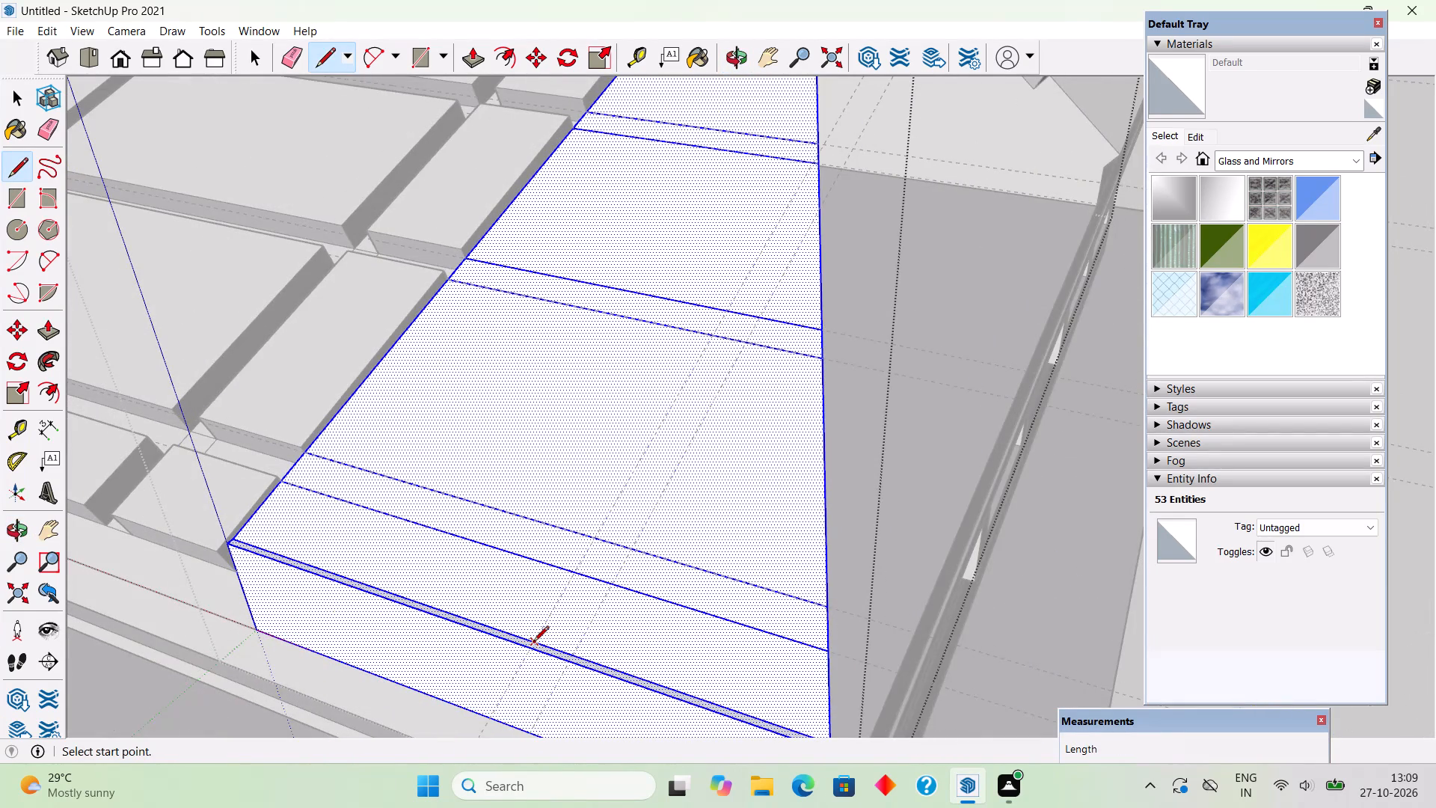
{"action": "left_click", "coordinate": [533, 643]}
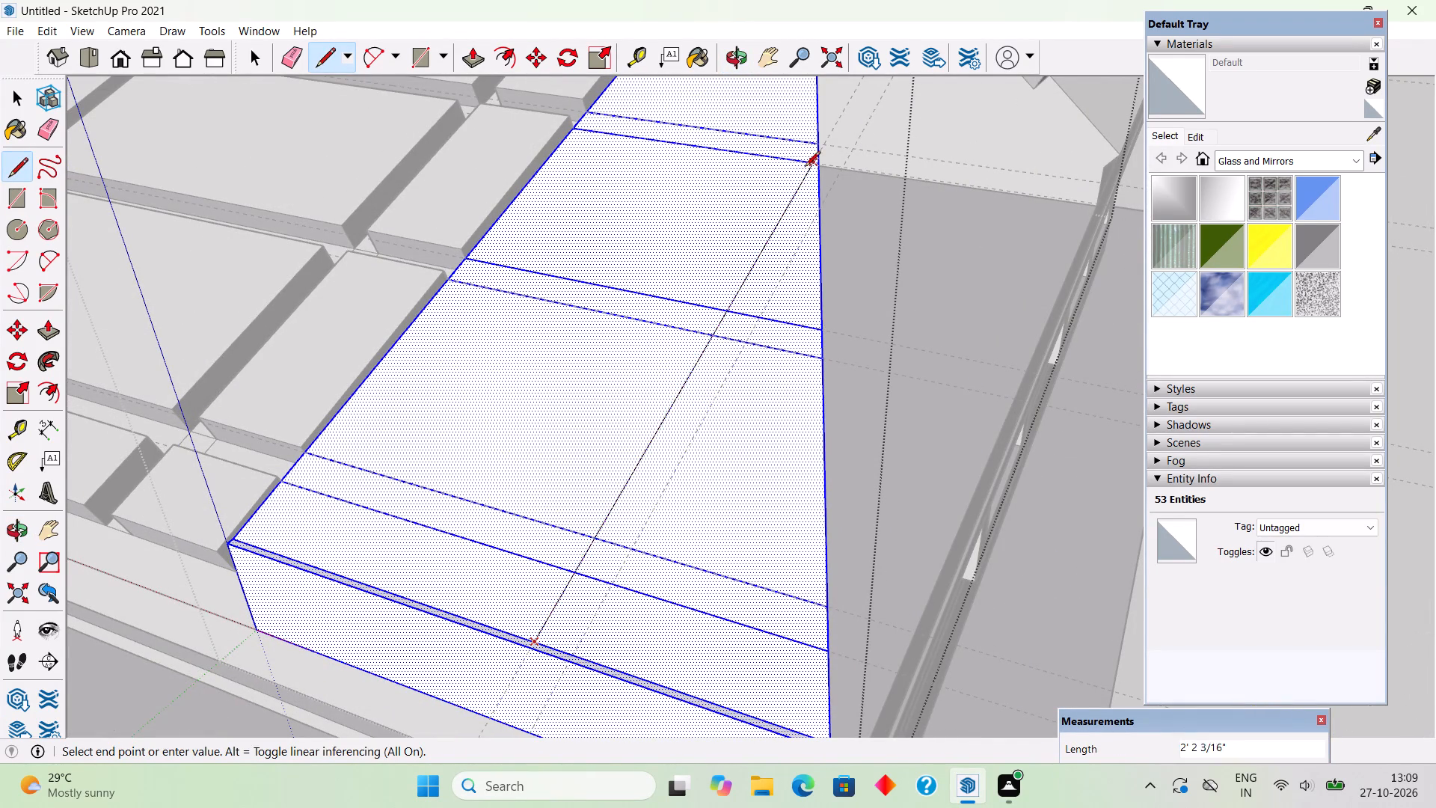
{"action": "scroll", "coordinate": [812, 160], "scroll_direction": "up", "scroll_amount": 5}
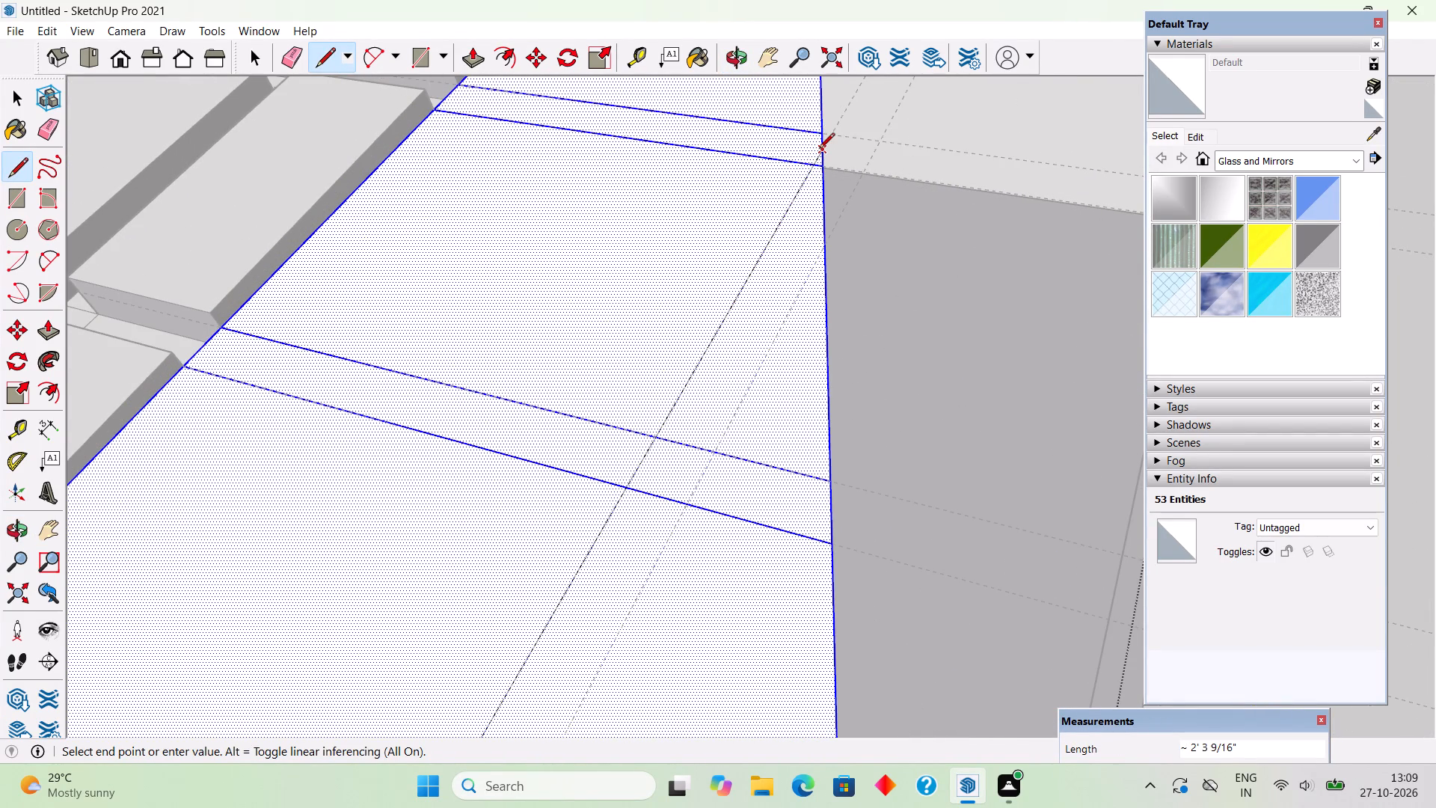
{"action": "left_click", "coordinate": [819, 150]}
Draw a parallel line about 1' 11 5/8" long up the wedge face along the second lengthwise guide to the slanted outer edge.
{"action": "scroll", "coordinate": [819, 150], "scroll_direction": "down", "scroll_amount": 11}
{"action": "scroll", "coordinate": [700, 403], "scroll_direction": "up", "scroll_amount": 5}
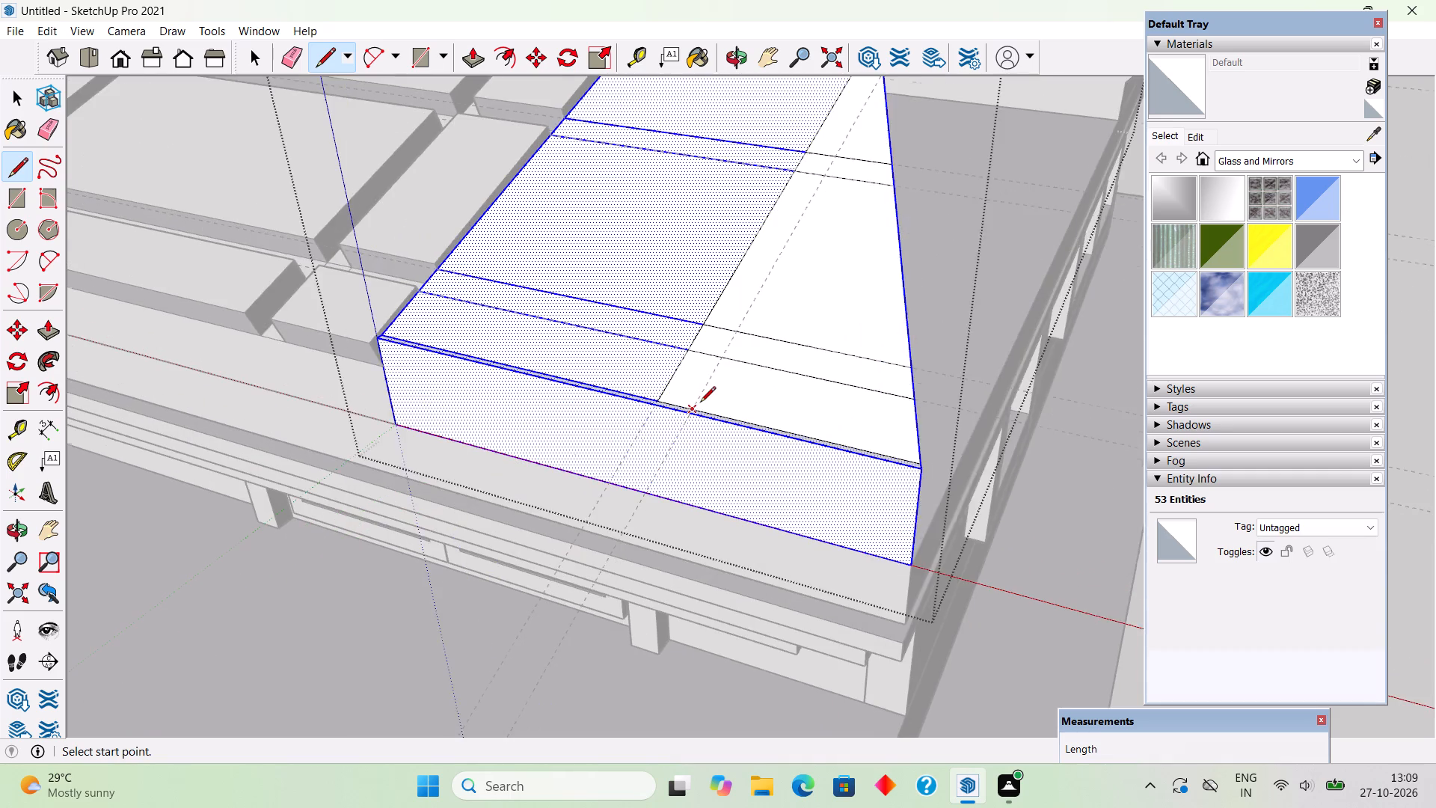
{"action": "scroll", "coordinate": [700, 403], "scroll_direction": "up", "scroll_amount": 1}
{"action": "left_click", "coordinate": [700, 403]}
{"action": "scroll", "coordinate": [739, 343], "scroll_direction": "down", "scroll_amount": 10}
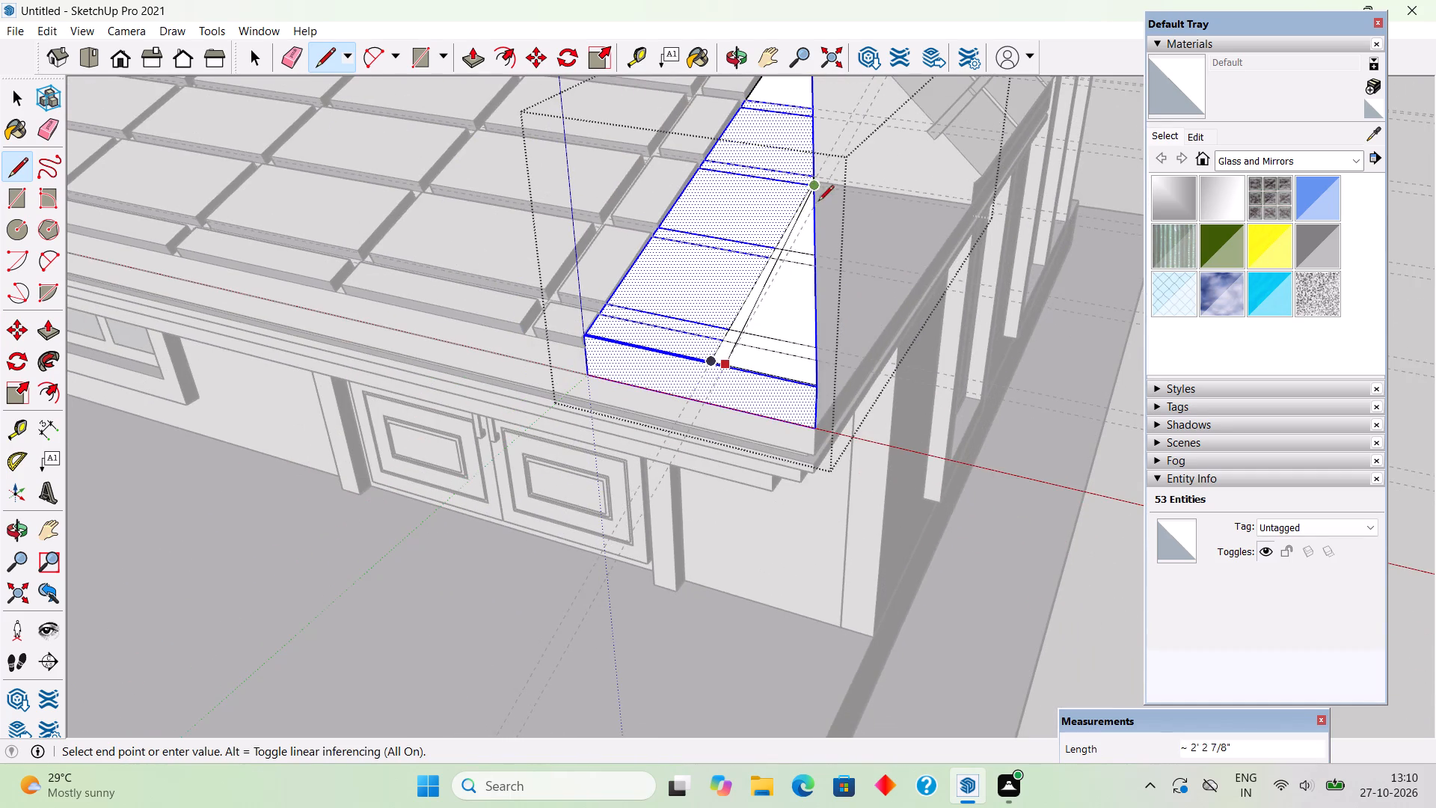
{"action": "scroll", "coordinate": [814, 207], "scroll_direction": "up", "scroll_amount": 4}
{"action": "left_click", "coordinate": [814, 207]}
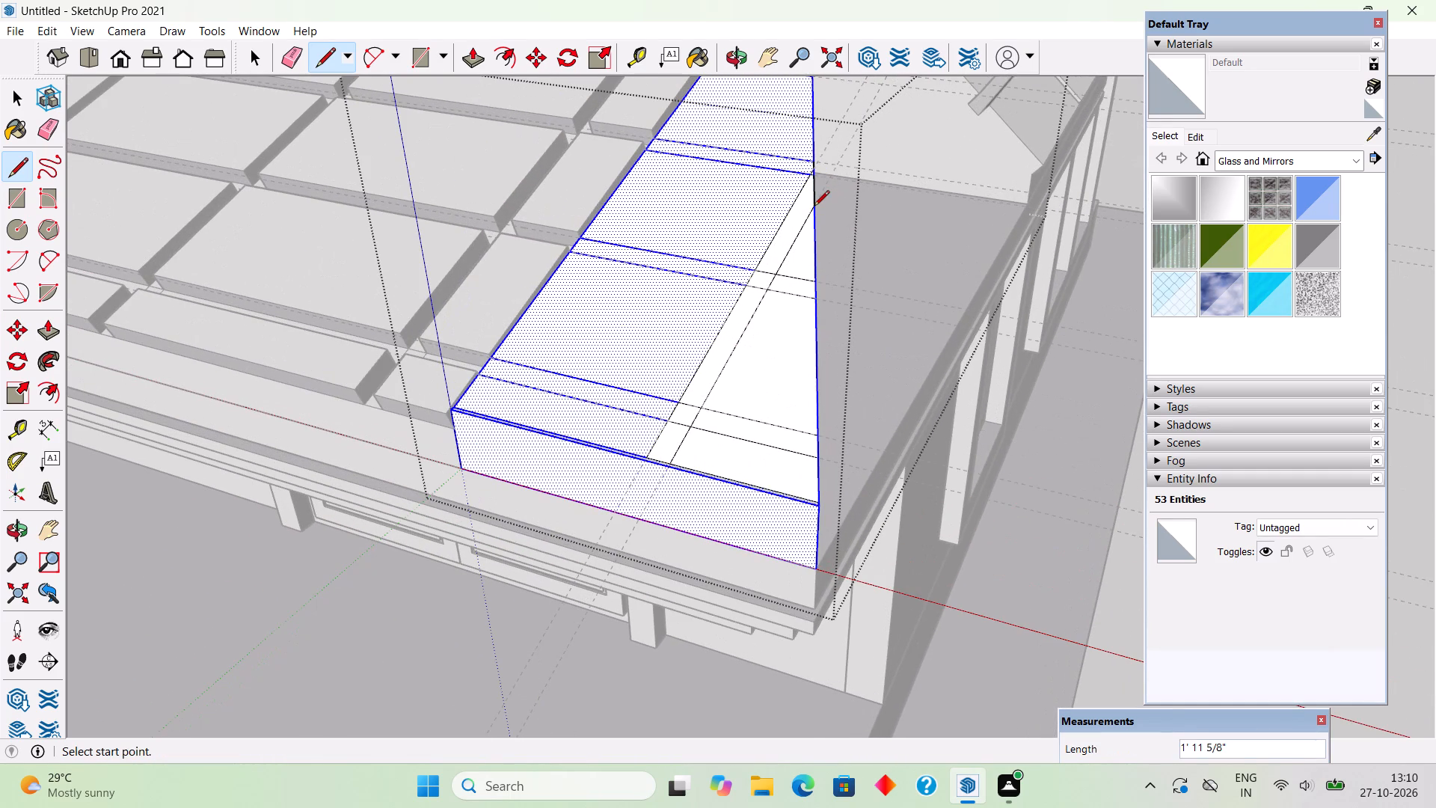
Push the narrow strip between the wedge's two lowest cells in by about 15/16" to form a groove.
{"action": "middle_click_drag", "start_coordinate": [767, 259], "coordinate": [938, 307]}
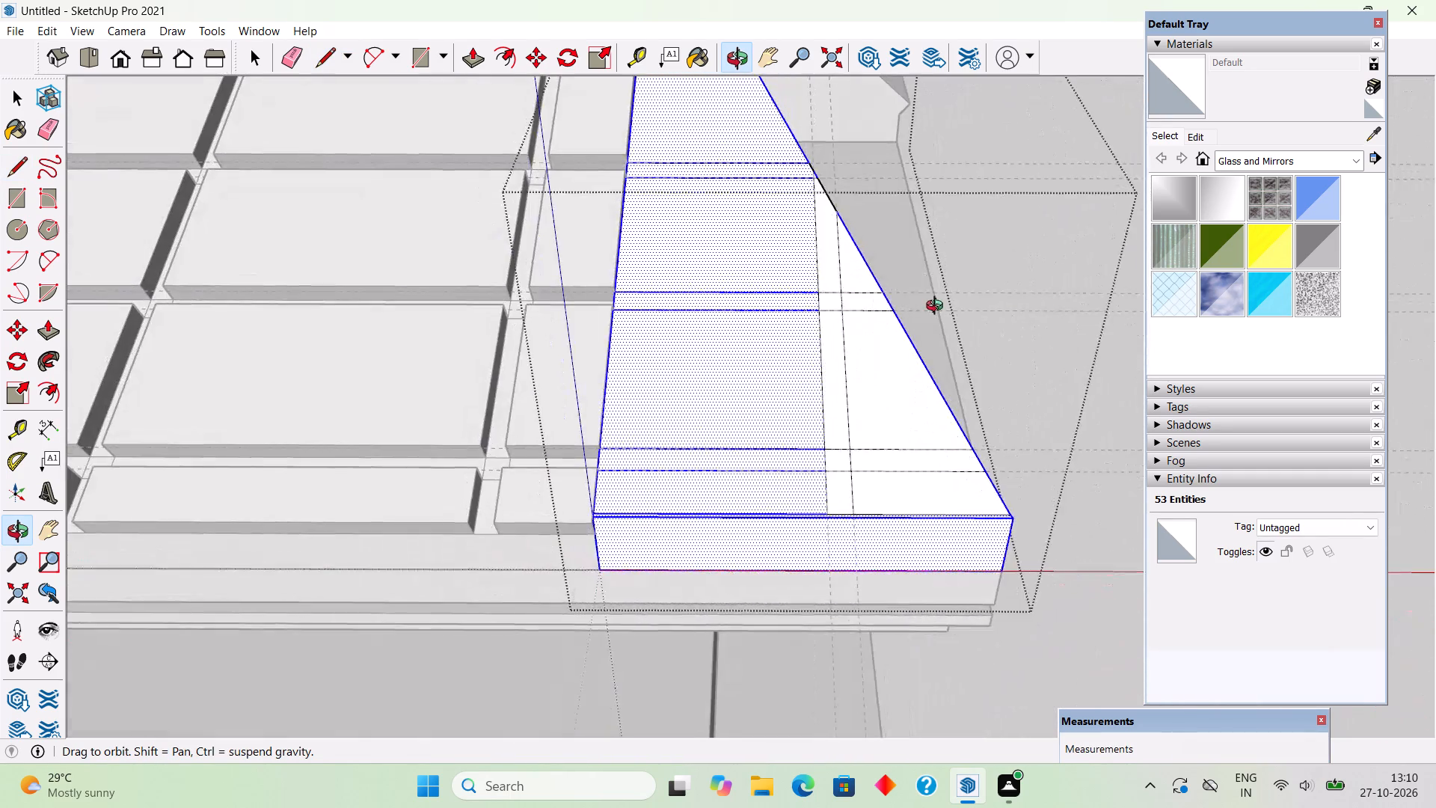
{"action": "middle_click_drag", "start_coordinate": [938, 307], "coordinate": [947, 319]}
{"action": "key", "text": "space"}
{"action": "middle_click_drag", "start_coordinate": [586, 521], "coordinate": [763, 609]}
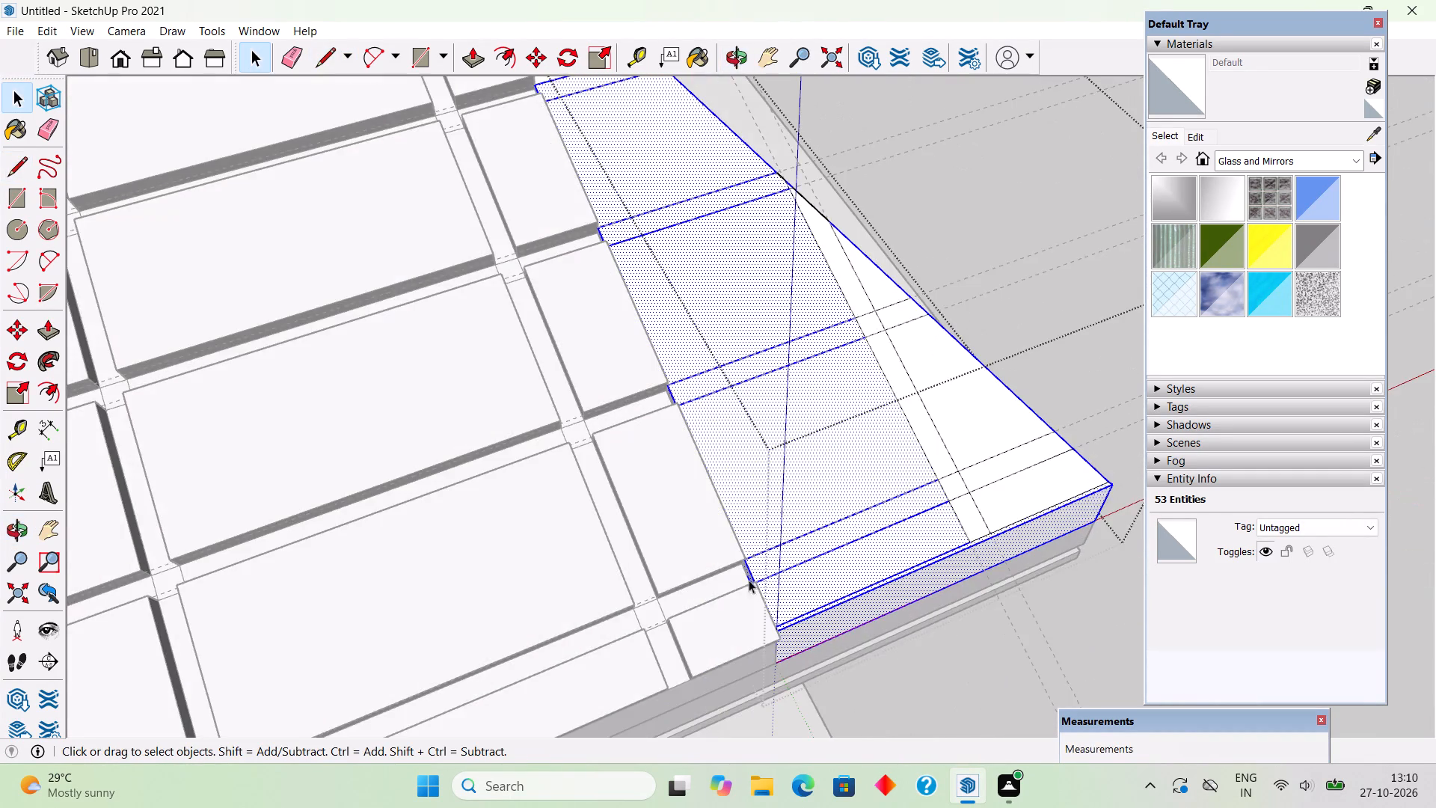
{"action": "scroll", "coordinate": [696, 571], "scroll_direction": "up", "scroll_amount": 5}
{"action": "scroll", "coordinate": [806, 554], "scroll_direction": "up", "scroll_amount": 4}
{"action": "key", "text": "p"}
{"action": "left_click", "coordinate": [807, 563]}
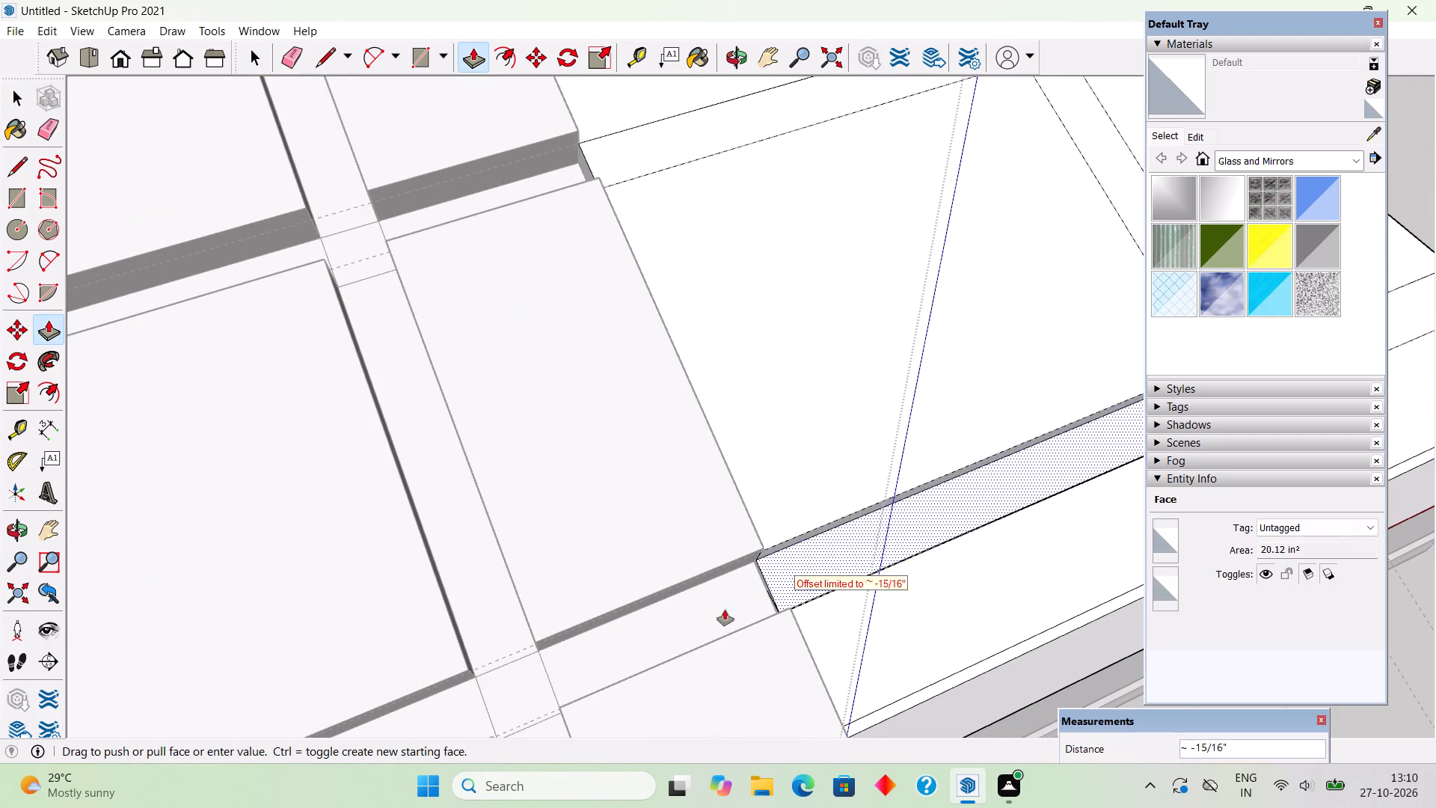
{"action": "left_click", "coordinate": [717, 609]}
Raise the wedge's bottom cell beside the adjoining roof by 3/8" with Push/Pull.
{"action": "middle_click_drag", "start_coordinate": [839, 563], "coordinate": [917, 468]}
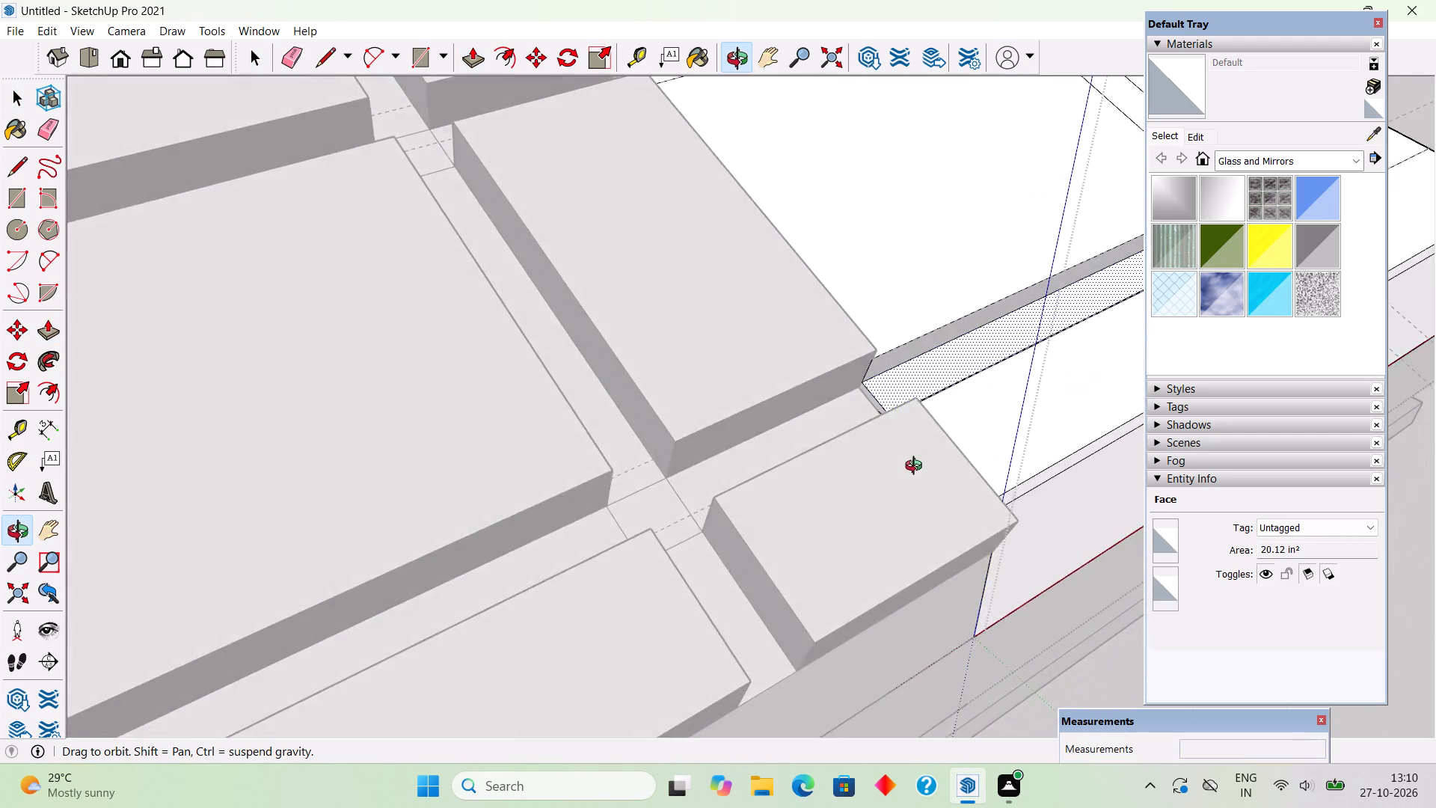
{"action": "middle_click_drag", "start_coordinate": [917, 468], "coordinate": [775, 428]}
{"action": "left_click", "coordinate": [761, 406]}
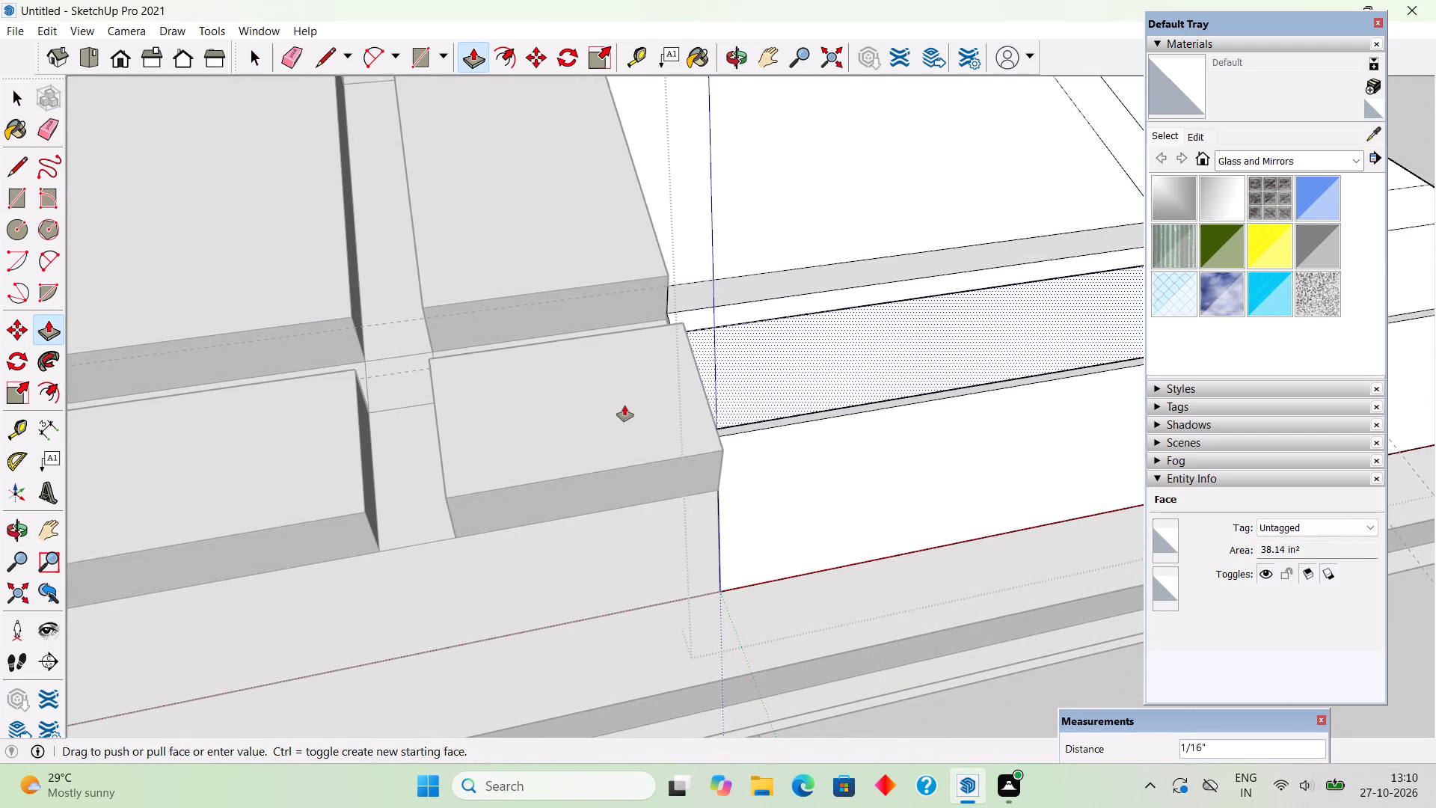
{"action": "left_click", "coordinate": [458, 489]}
{"action": "middle_click_drag", "start_coordinate": [788, 448], "coordinate": [507, 382]}
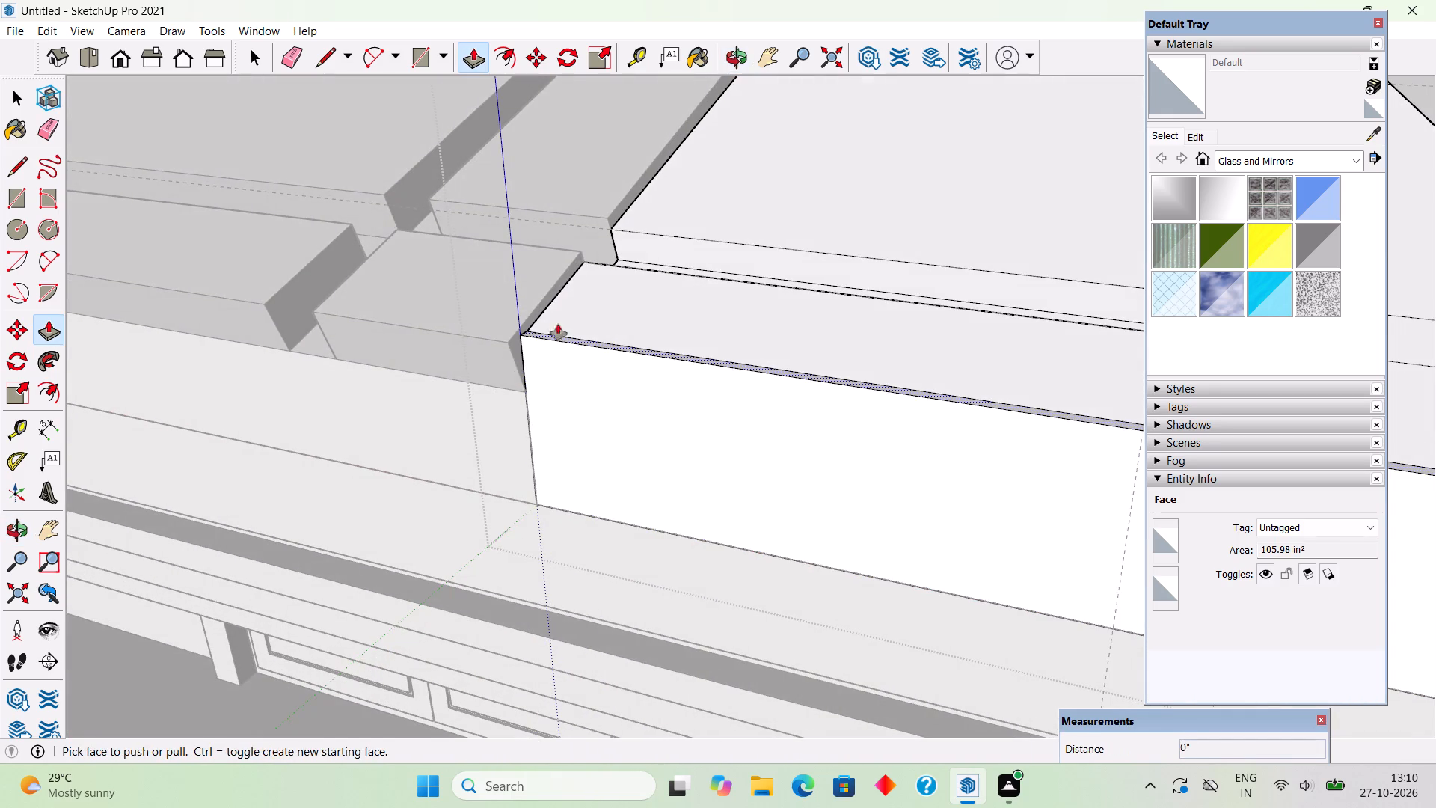
{"action": "left_click", "coordinate": [563, 306]}
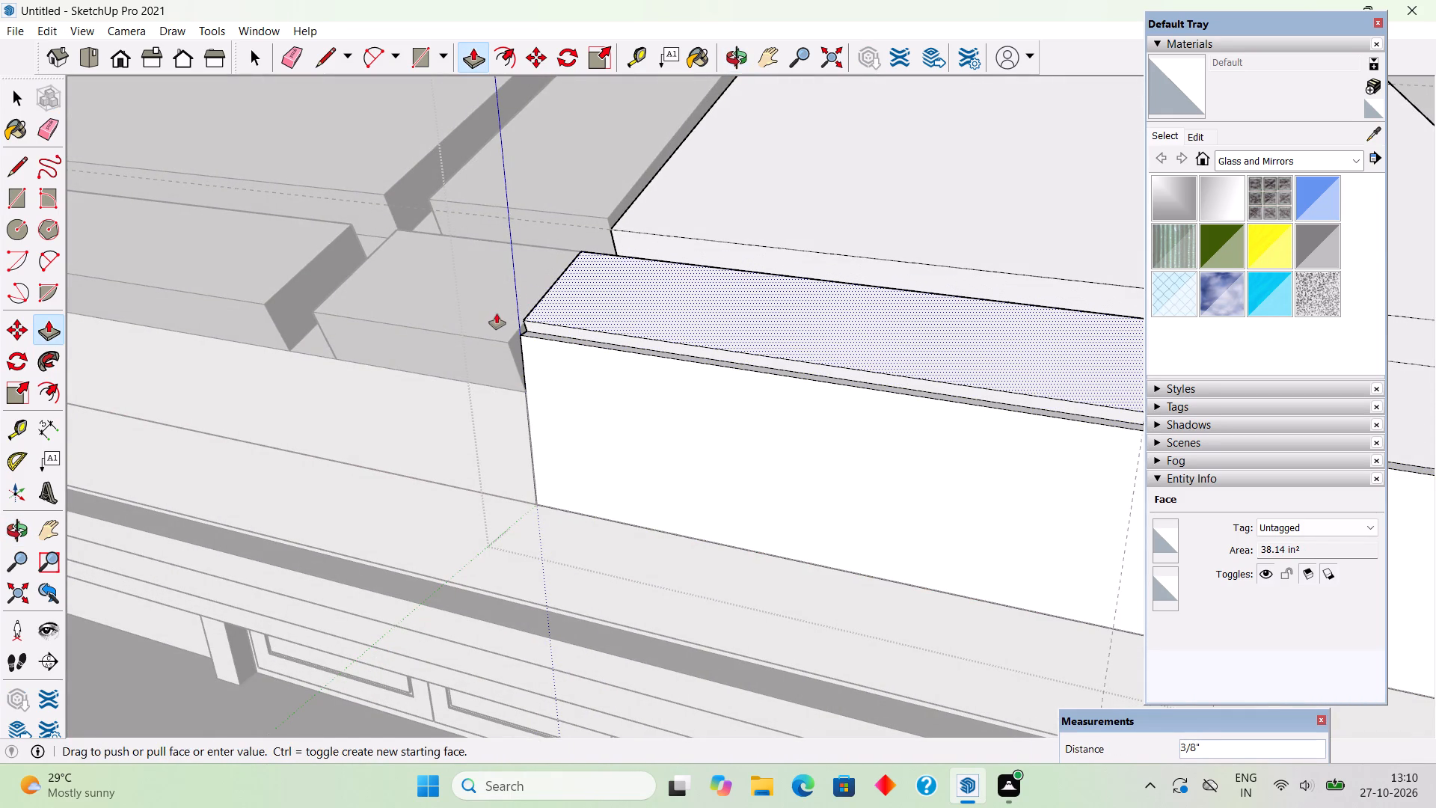
{"action": "left_click", "coordinate": [497, 313]}
Push the narrow eave ledge in front of the wedge's bottom cell down about 1 7/16" to match the adjoining roof's base.
{"action": "middle_click_drag", "start_coordinate": [535, 429], "coordinate": [630, 497]}
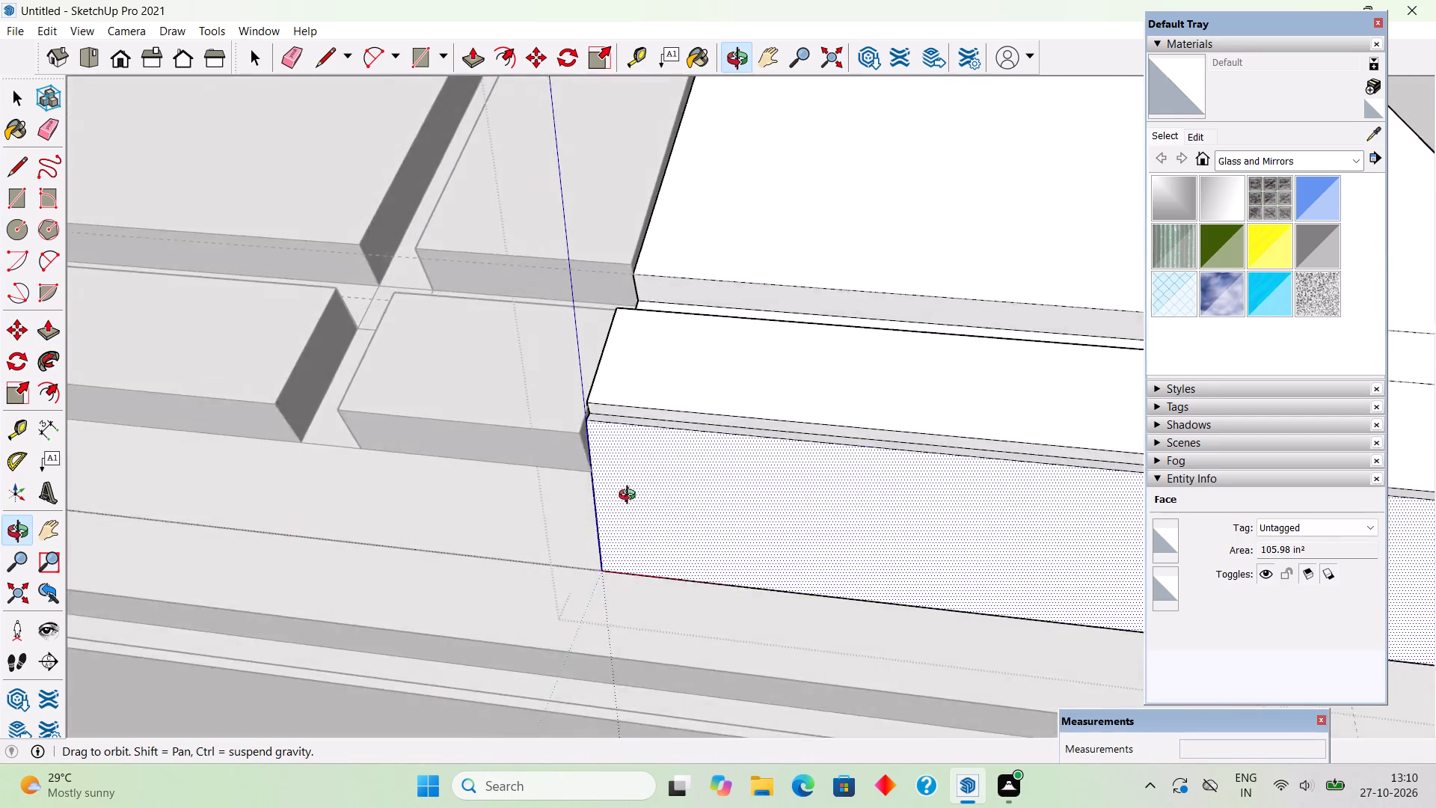
{"action": "middle_click_drag", "start_coordinate": [630, 497], "coordinate": [684, 361]}
{"action": "middle_click_drag", "start_coordinate": [704, 337], "coordinate": [662, 554]}
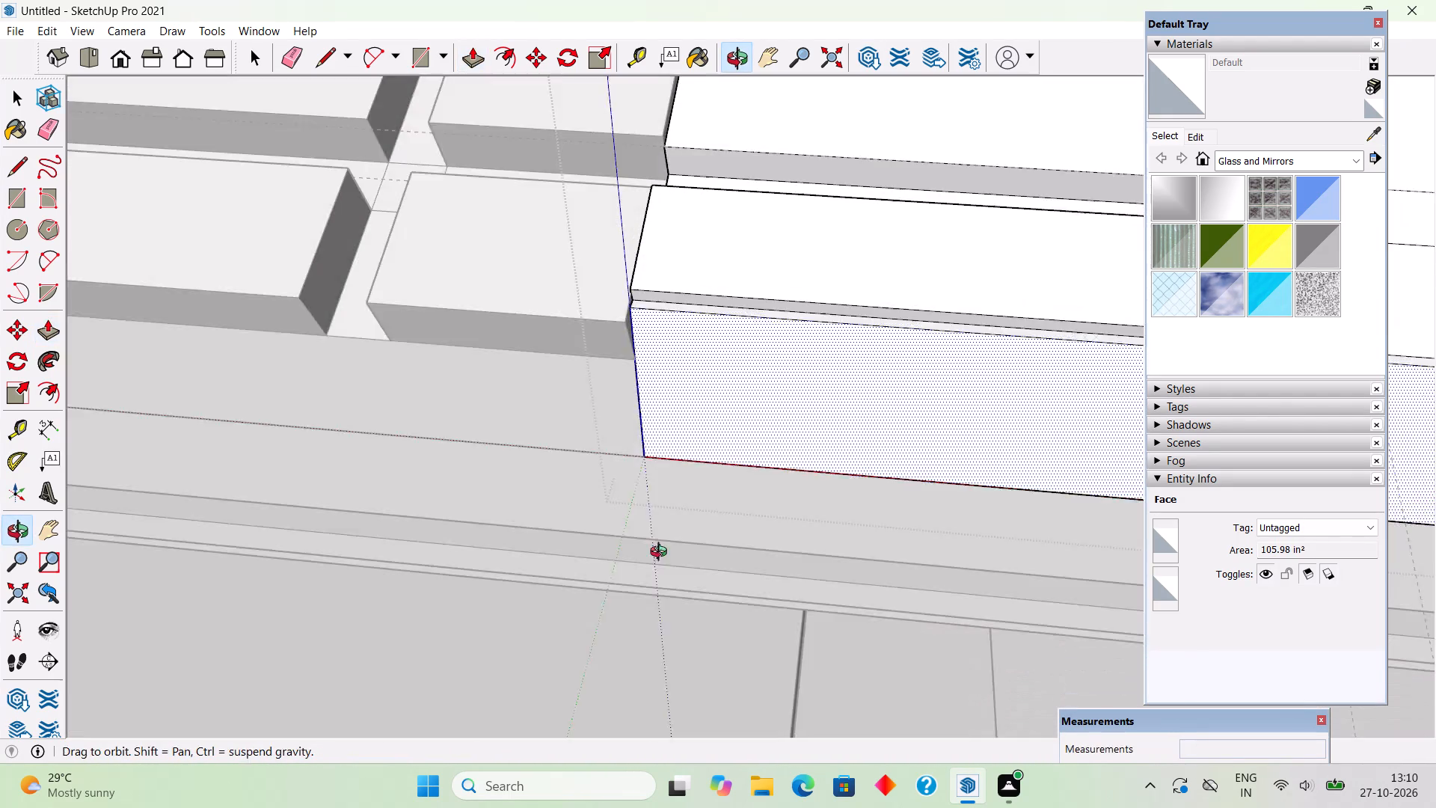
{"action": "middle_click_drag", "start_coordinate": [662, 554], "coordinate": [634, 593]}
{"action": "left_click", "coordinate": [688, 313]}
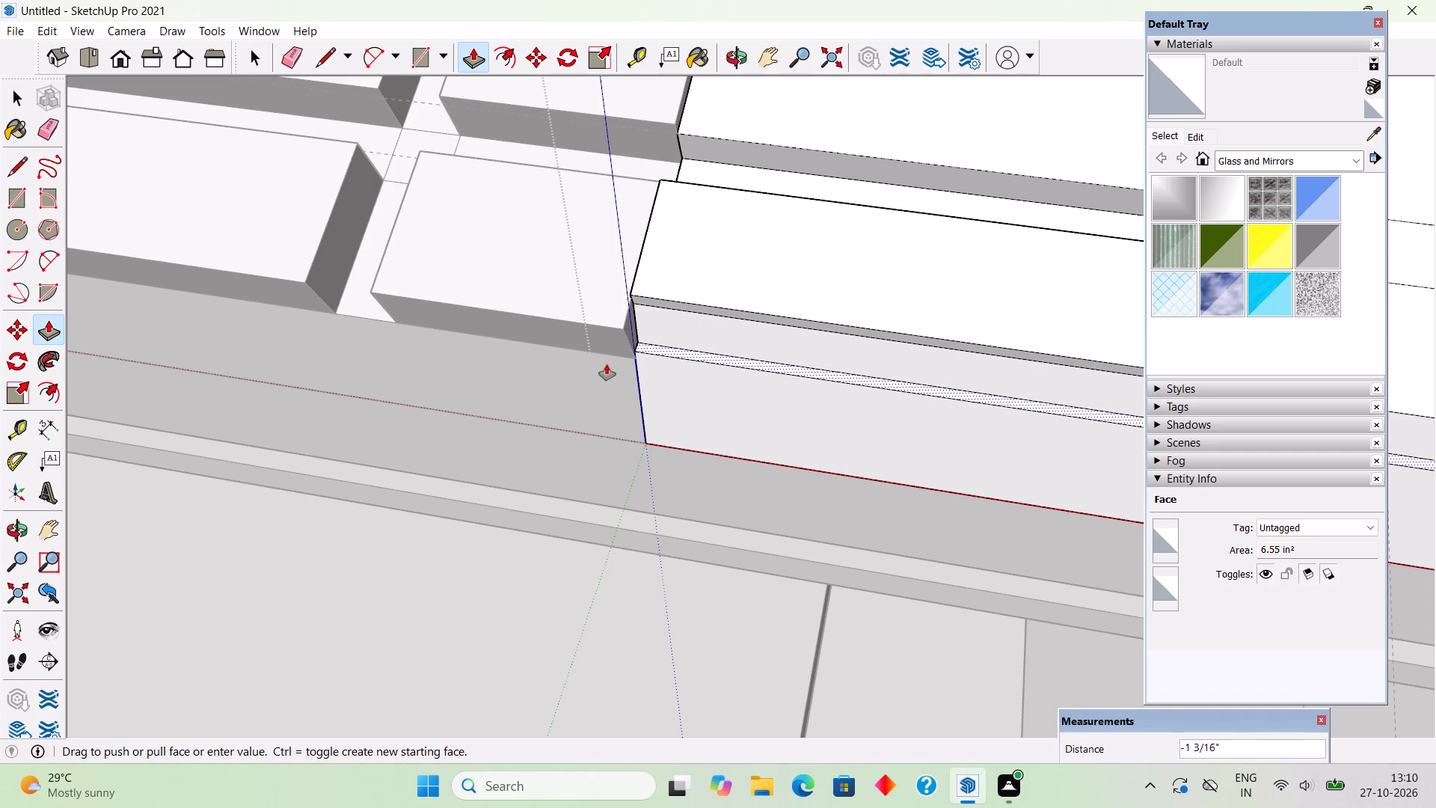
{"action": "left_click", "coordinate": [622, 358]}
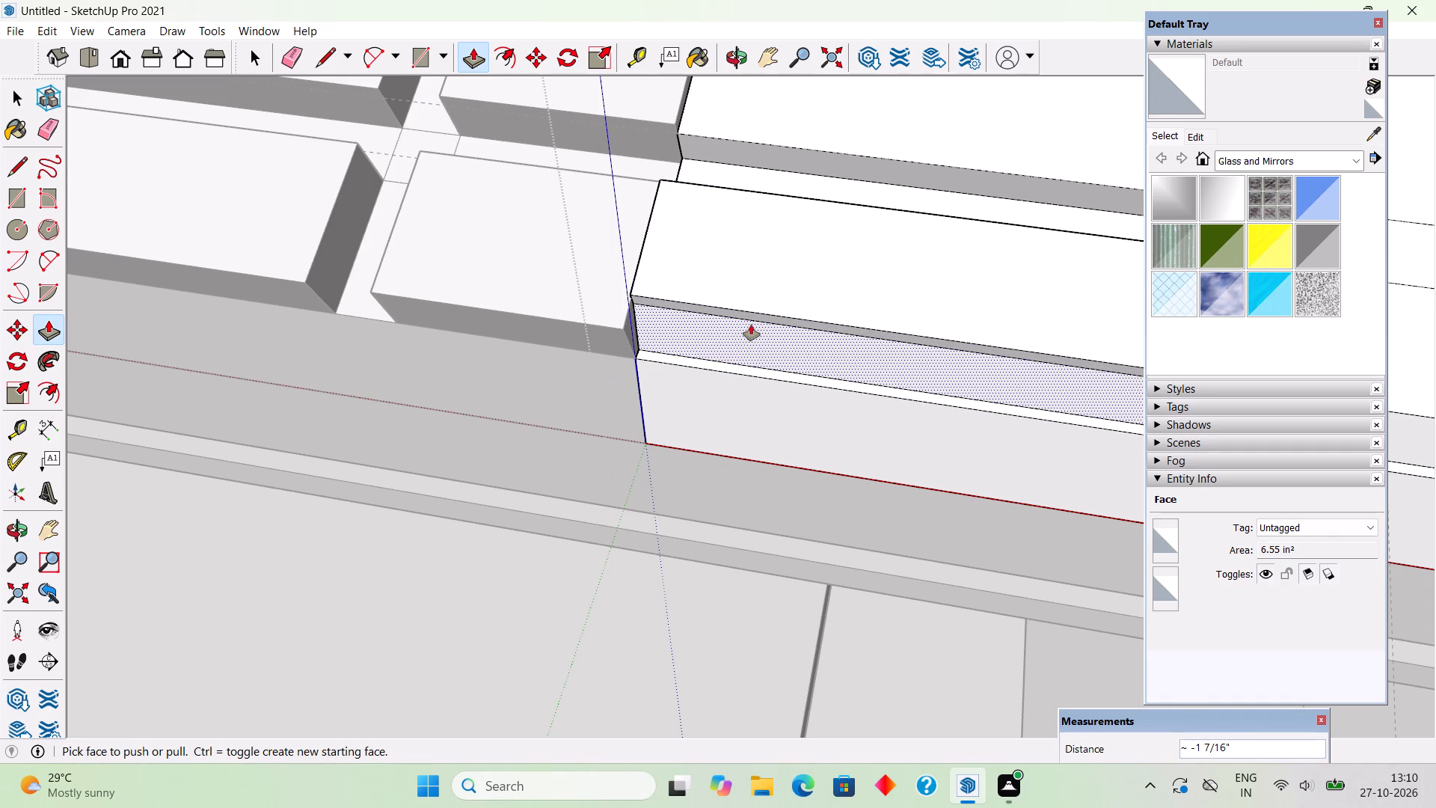
{"action": "scroll", "coordinate": [725, 423], "scroll_direction": "down", "scroll_amount": 10}
{"action": "middle_click_drag", "start_coordinate": [732, 477], "coordinate": [929, 210]}
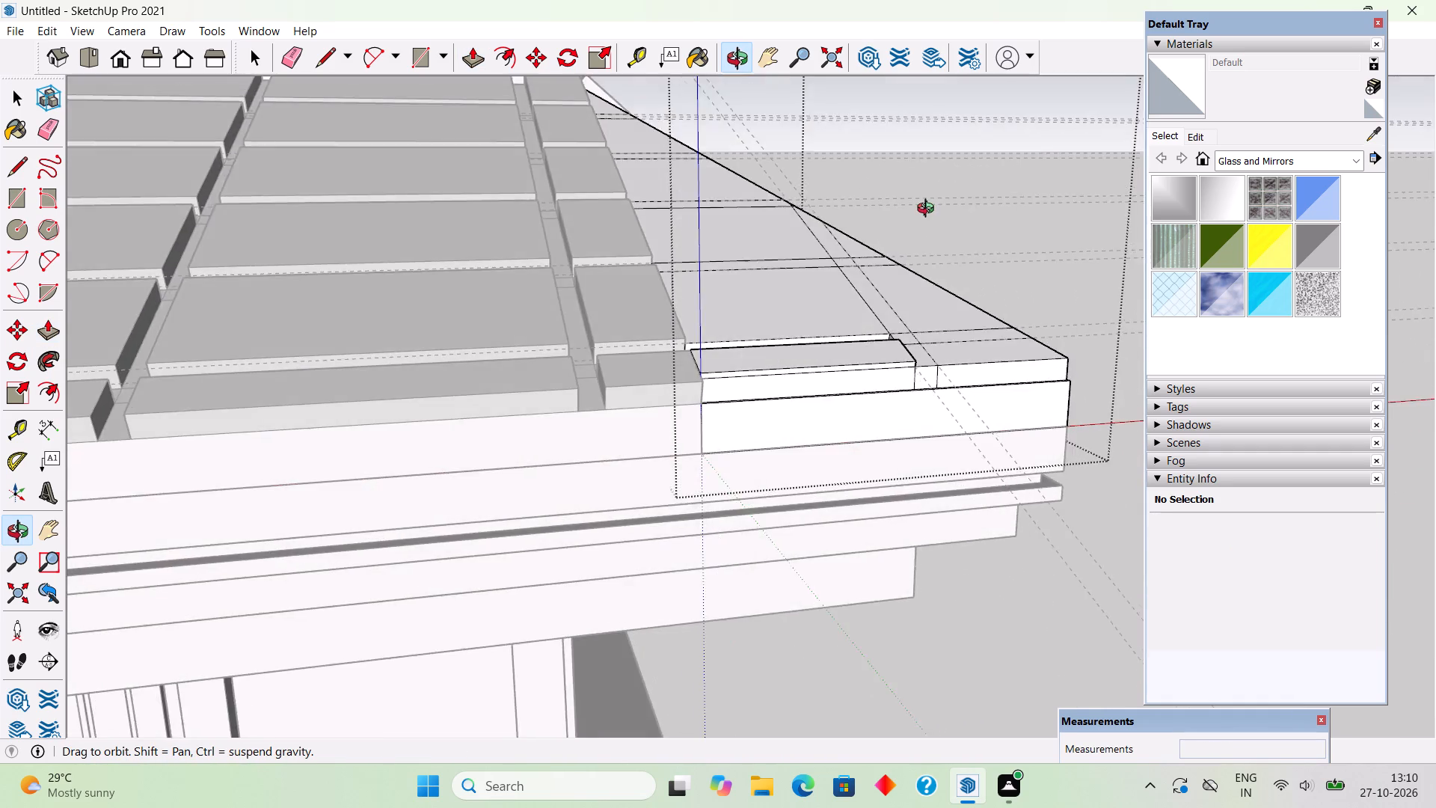
{"action": "middle_click_drag", "start_coordinate": [929, 210], "coordinate": [858, 159]}
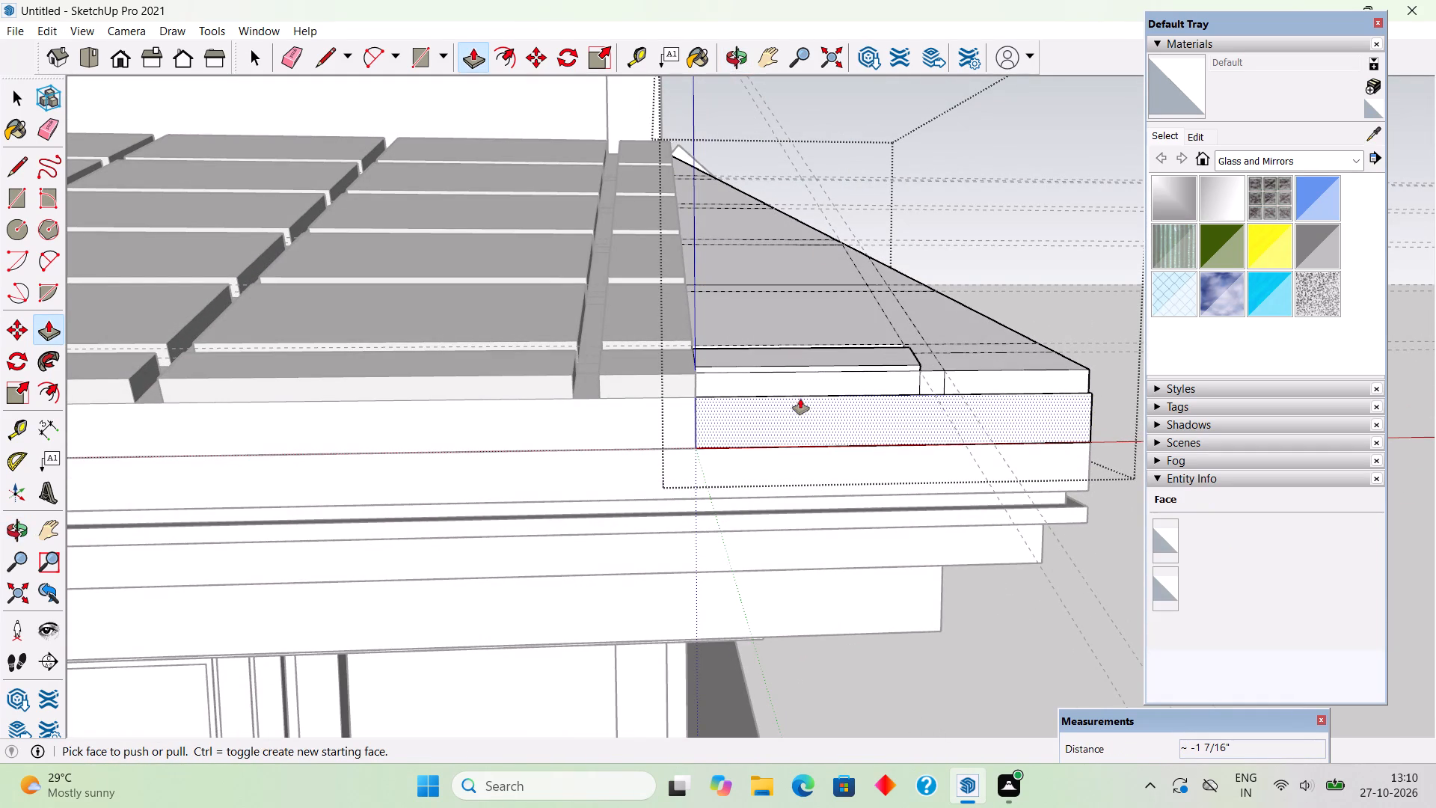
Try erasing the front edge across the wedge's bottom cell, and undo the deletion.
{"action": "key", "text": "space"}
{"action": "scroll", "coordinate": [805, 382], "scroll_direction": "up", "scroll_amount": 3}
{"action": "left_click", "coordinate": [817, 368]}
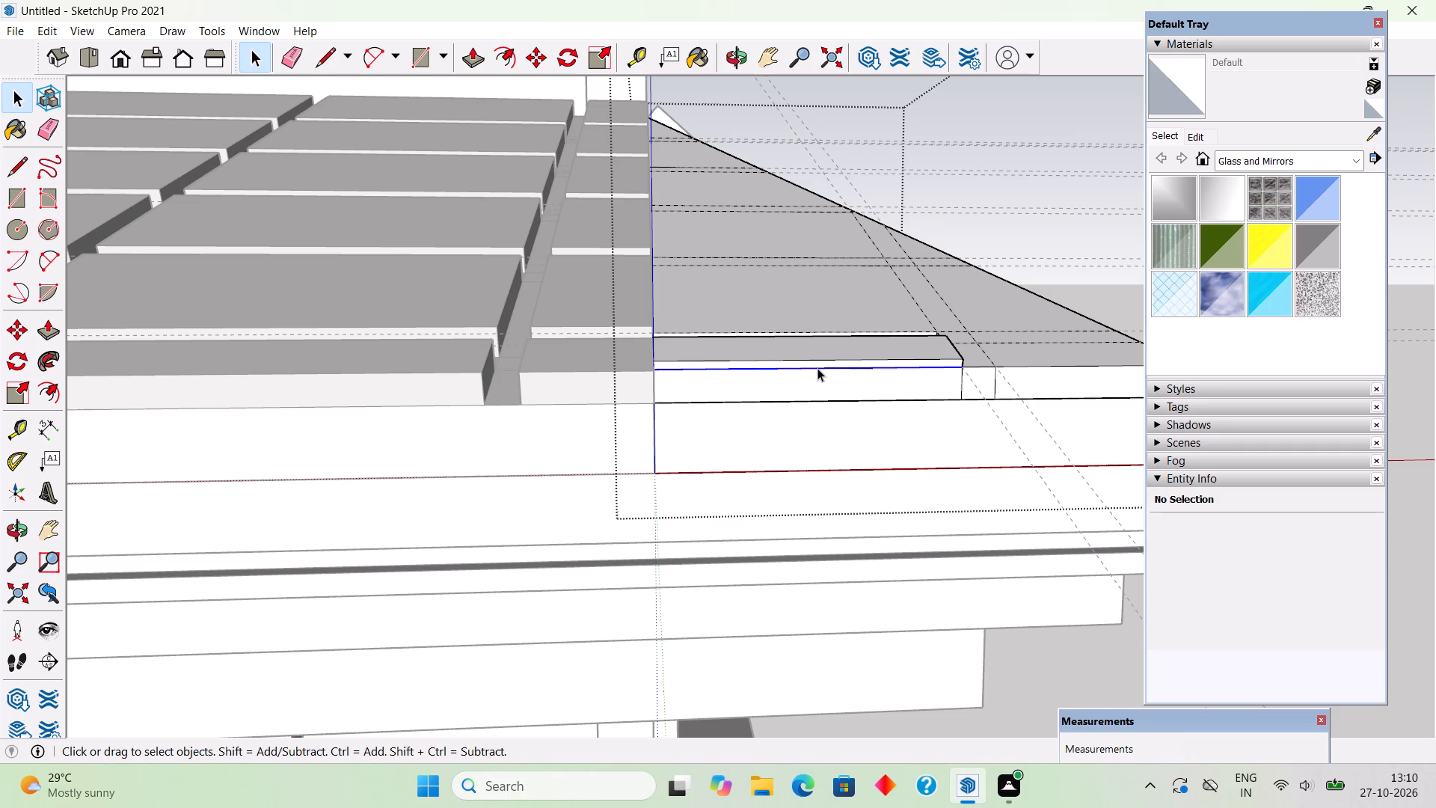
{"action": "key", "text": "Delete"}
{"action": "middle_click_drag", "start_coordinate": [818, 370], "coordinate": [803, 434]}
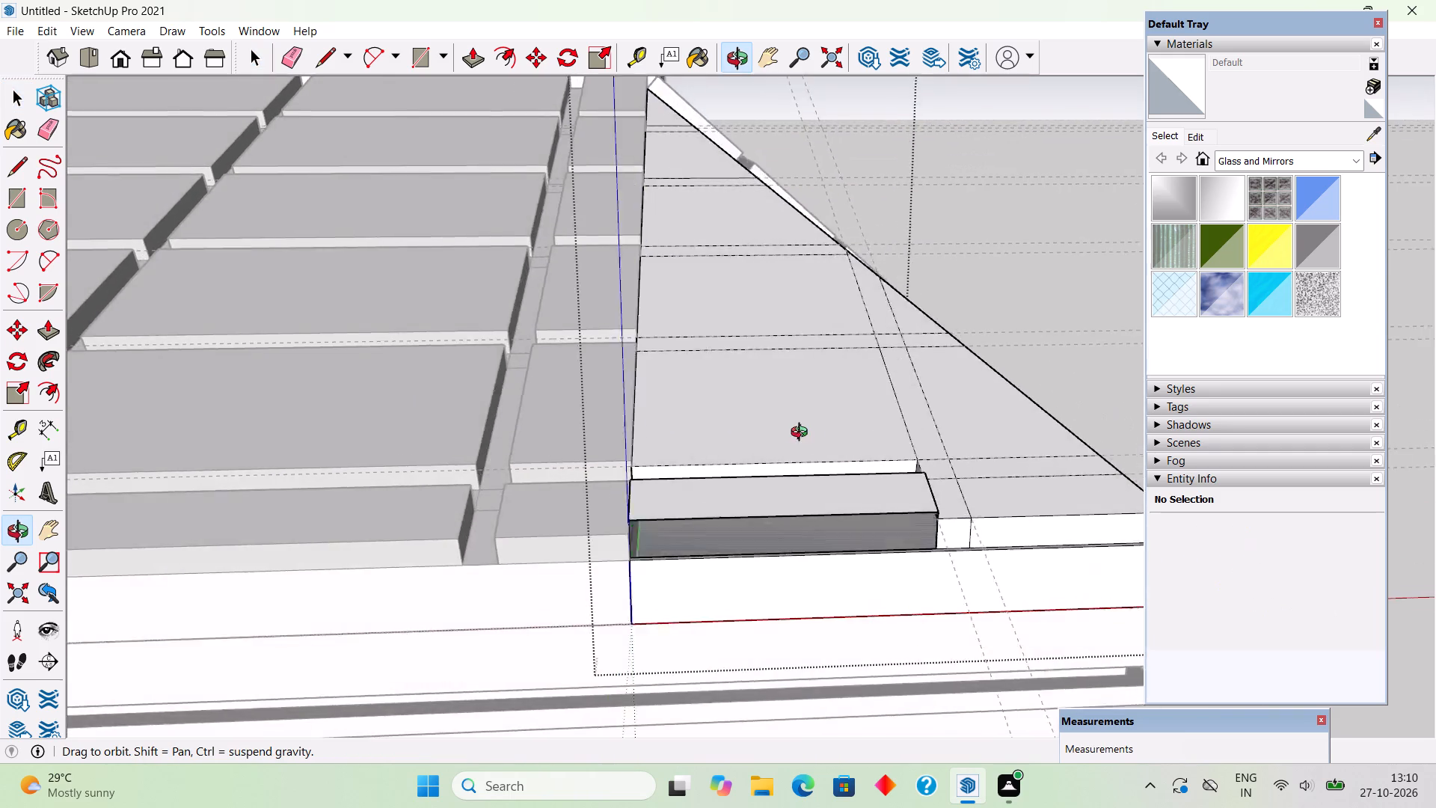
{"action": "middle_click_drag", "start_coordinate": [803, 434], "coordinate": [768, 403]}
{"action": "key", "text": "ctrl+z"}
Push the top of the wedge's bottom cell beside the adjoining roof down 3/8".
{"action": "scroll", "coordinate": [737, 450], "scroll_direction": "up", "scroll_amount": 4}
{"action": "left_click", "coordinate": [791, 411]}
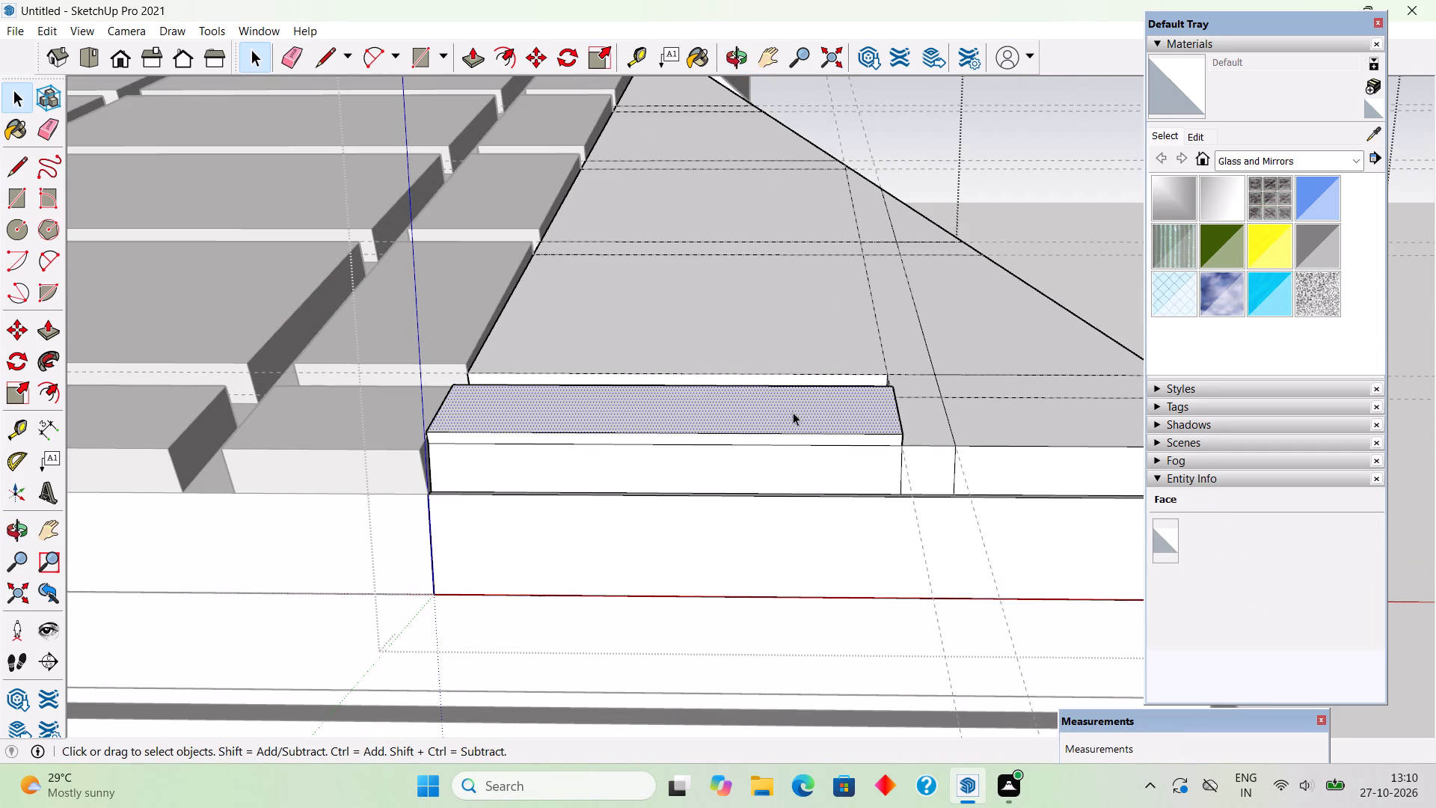
{"action": "key", "text": "p"}
{"action": "left_click", "coordinate": [793, 412]}
{"action": "left_click", "coordinate": [803, 438]}
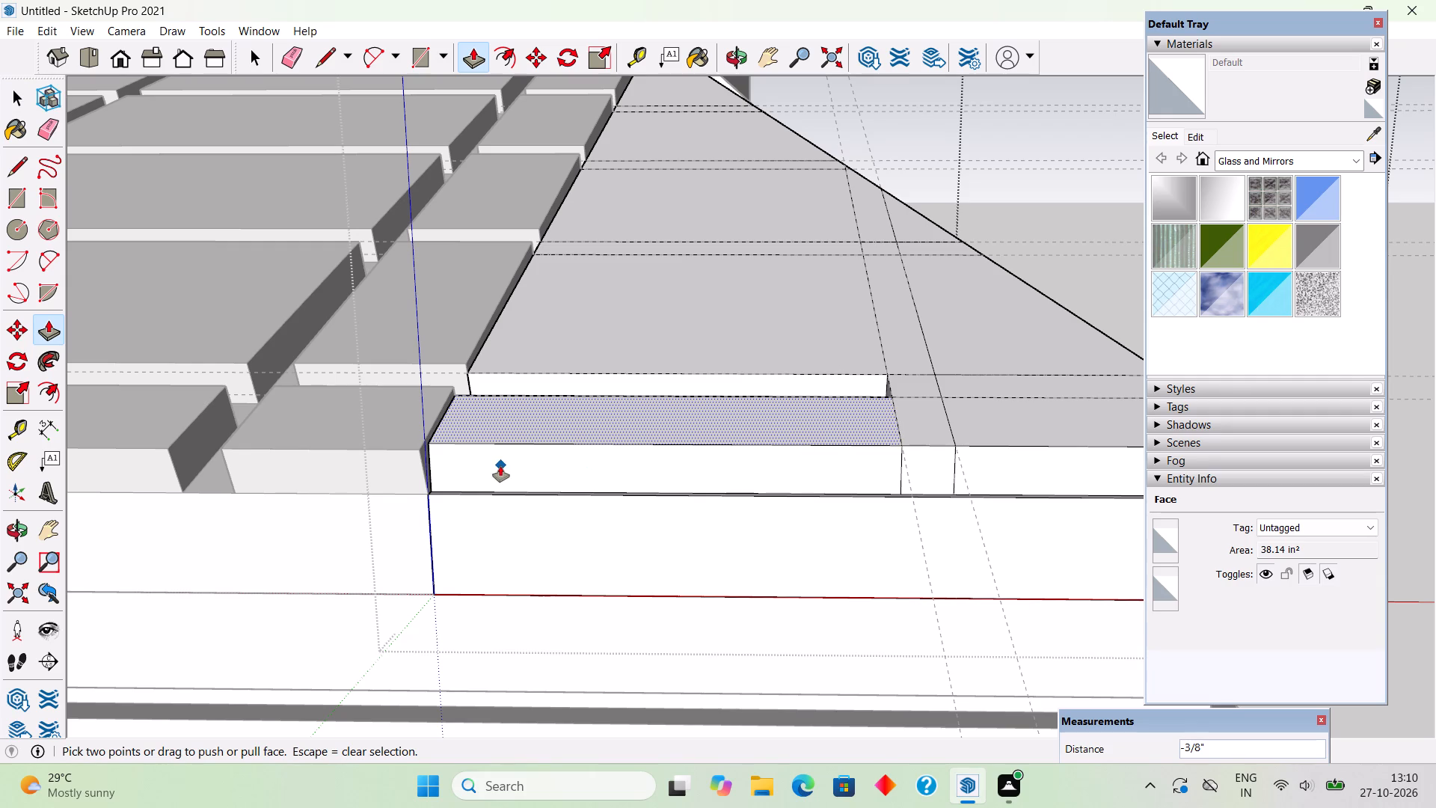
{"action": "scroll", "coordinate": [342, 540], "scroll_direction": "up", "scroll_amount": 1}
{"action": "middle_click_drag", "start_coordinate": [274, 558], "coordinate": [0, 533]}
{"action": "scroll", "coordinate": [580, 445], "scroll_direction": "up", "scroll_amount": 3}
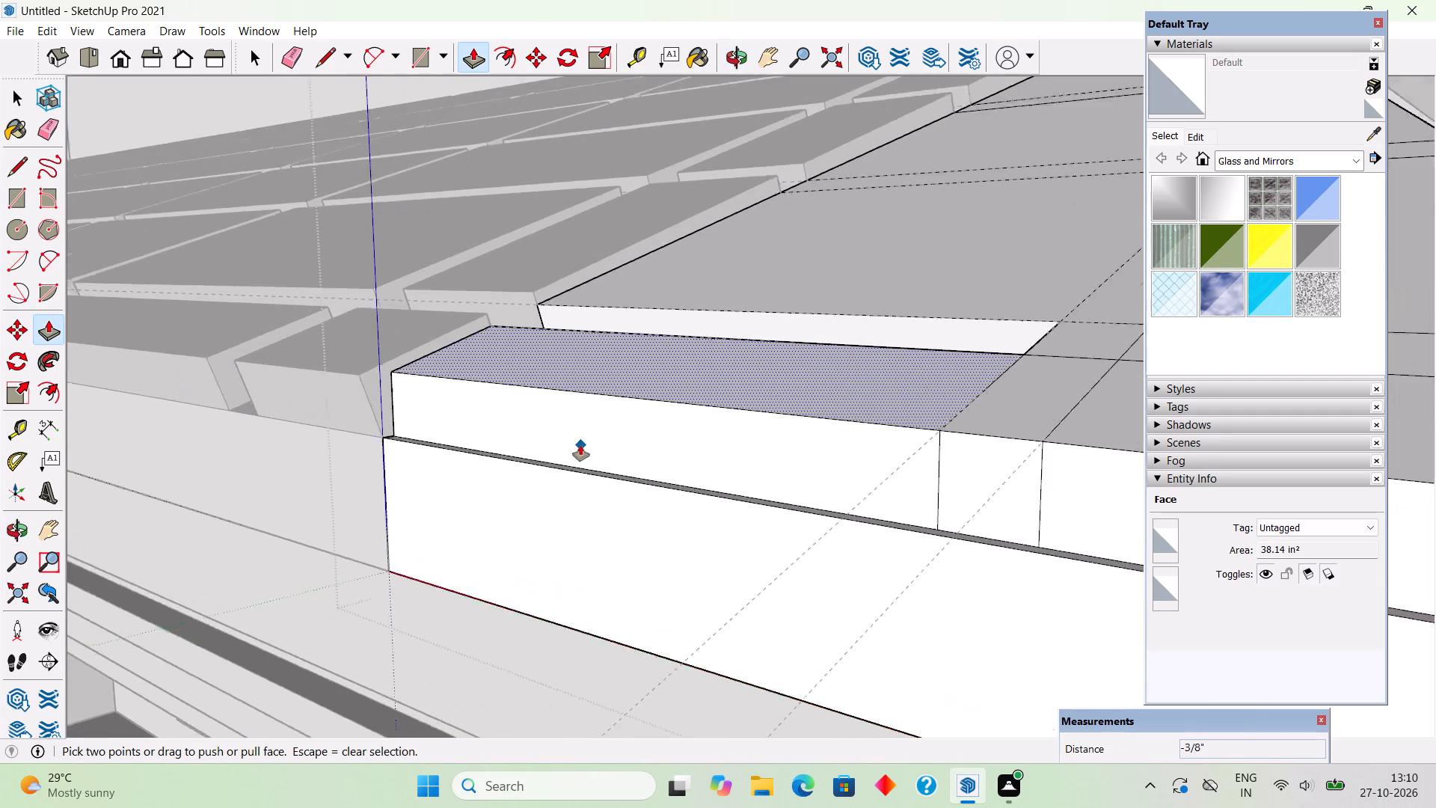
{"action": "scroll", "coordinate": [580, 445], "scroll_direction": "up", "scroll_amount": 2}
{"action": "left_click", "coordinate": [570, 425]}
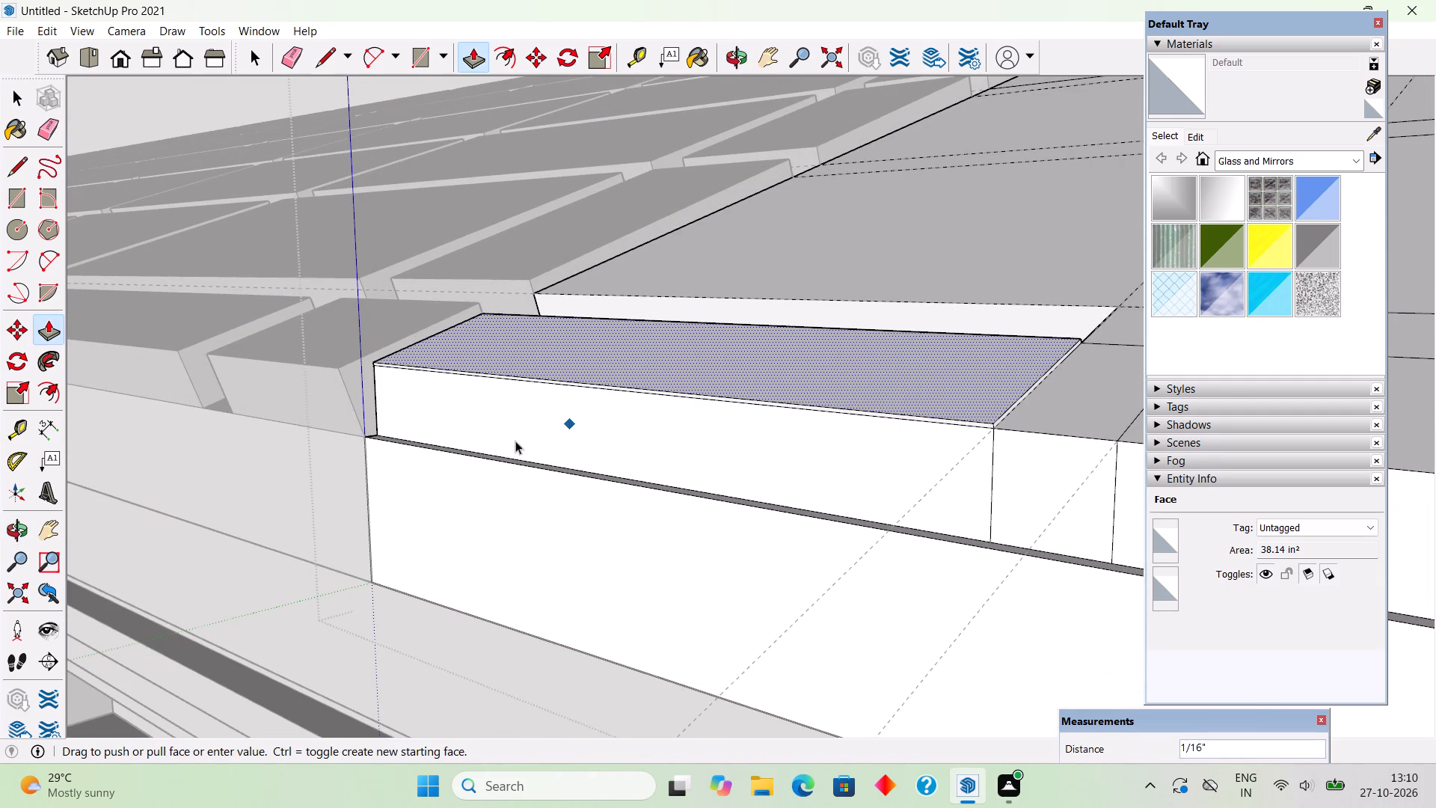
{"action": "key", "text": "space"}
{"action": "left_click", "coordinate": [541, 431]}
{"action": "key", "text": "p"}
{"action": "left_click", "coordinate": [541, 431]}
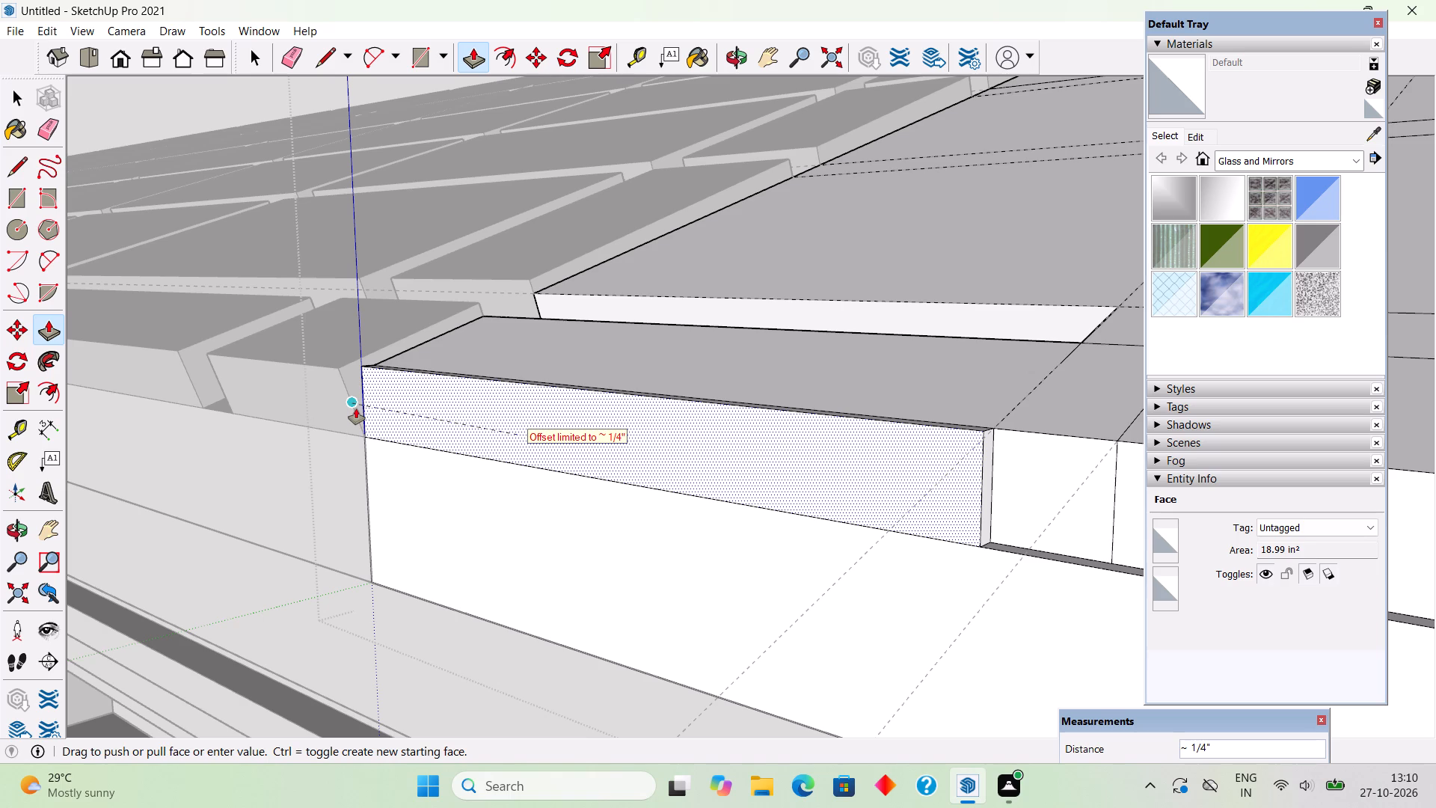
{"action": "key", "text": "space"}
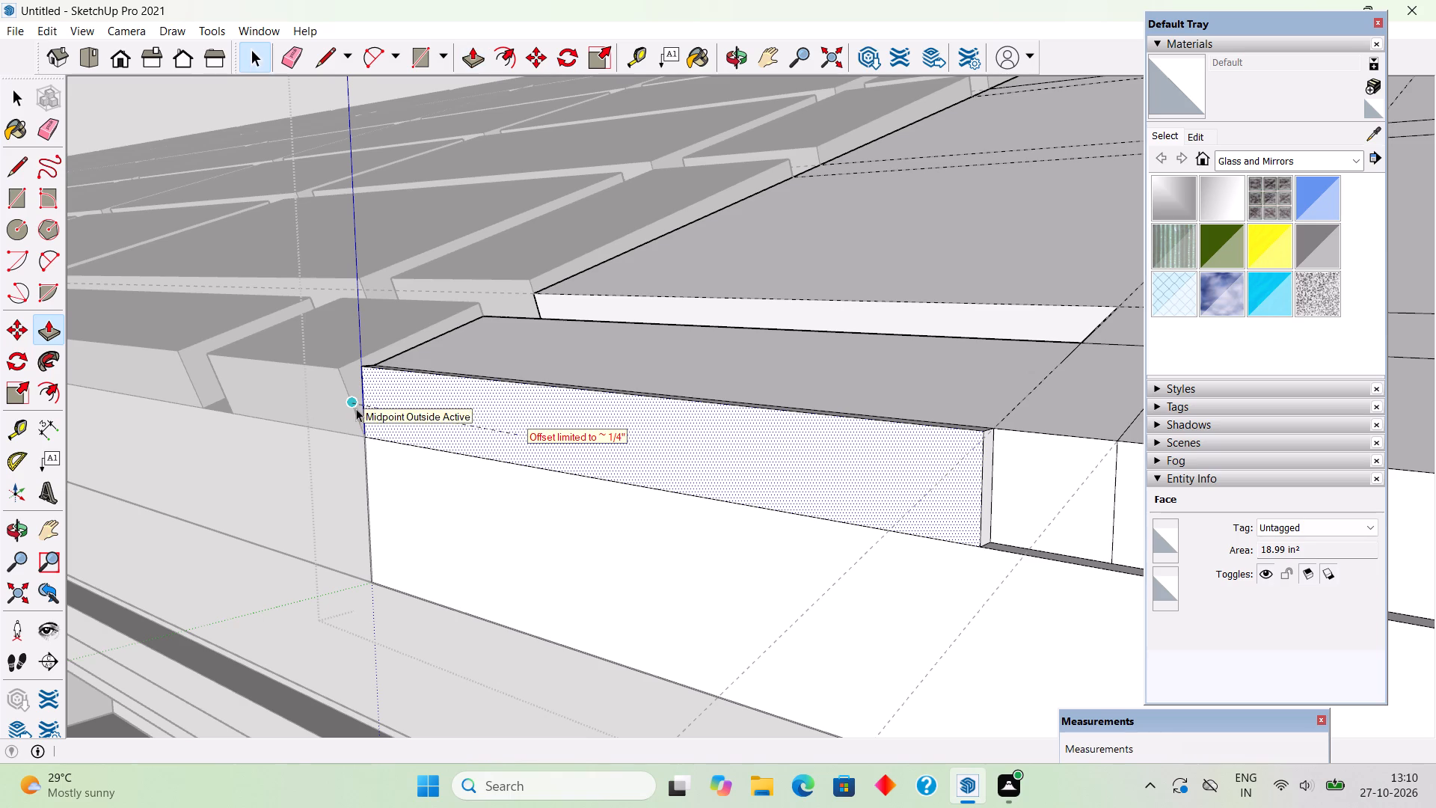
Raise the top of the wedge's bottom inner cell by about 1/4" to meet the adjoining roof's cell.
{"action": "middle_click_drag", "start_coordinate": [539, 456], "coordinate": [586, 603]}
{"action": "left_click", "coordinate": [429, 360]}
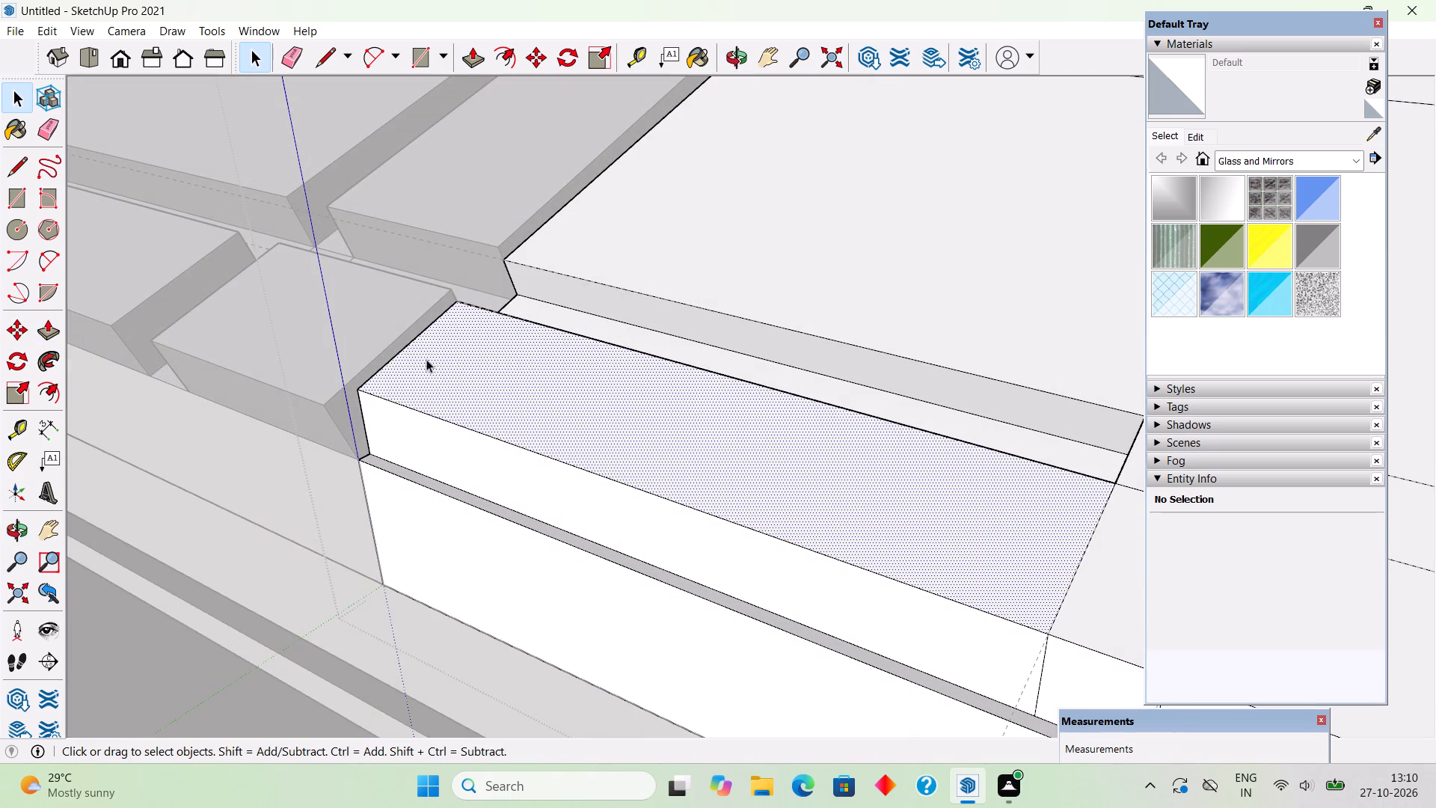
{"action": "key", "text": "p"}
{"action": "left_click", "coordinate": [426, 359]}
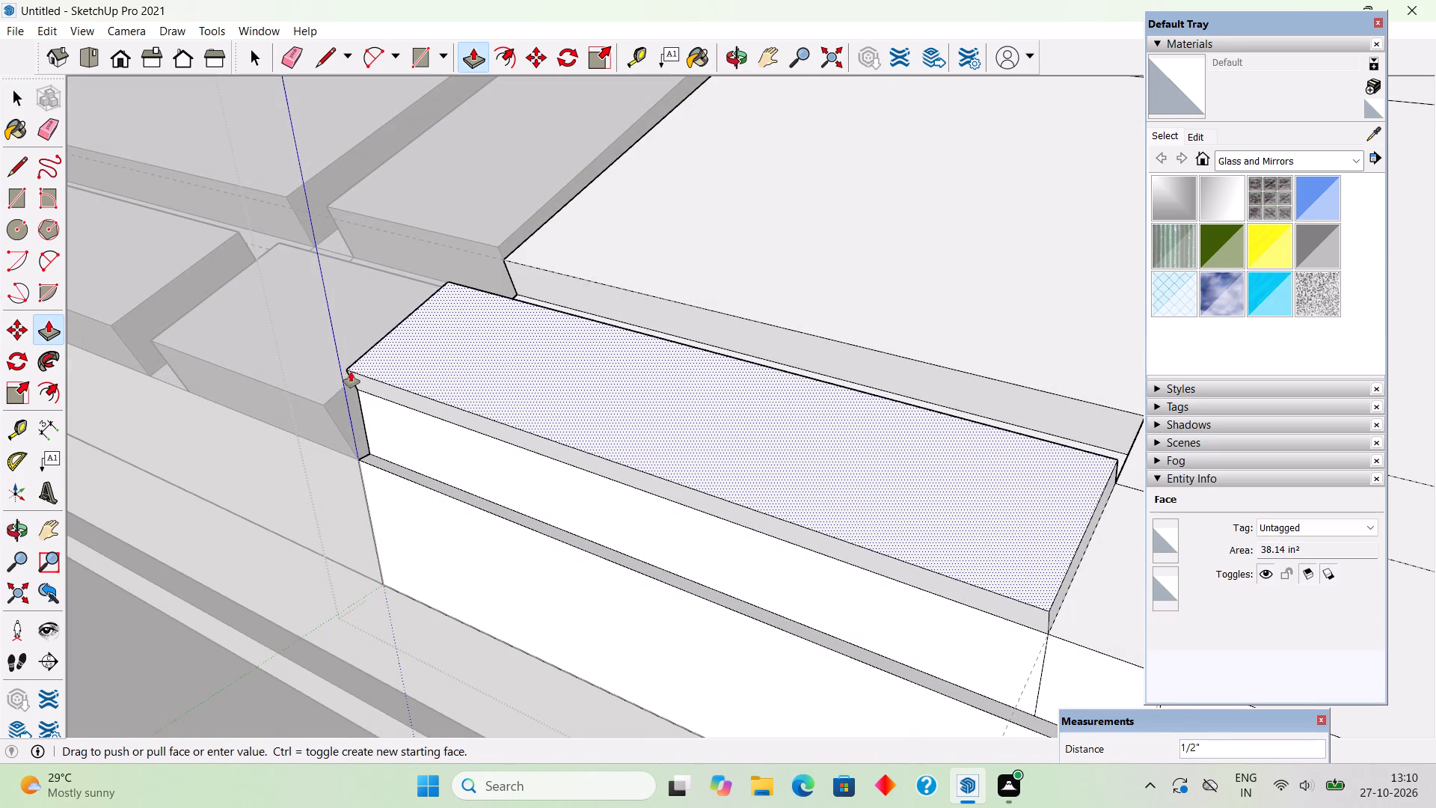
{"action": "left_click", "coordinate": [343, 383]}
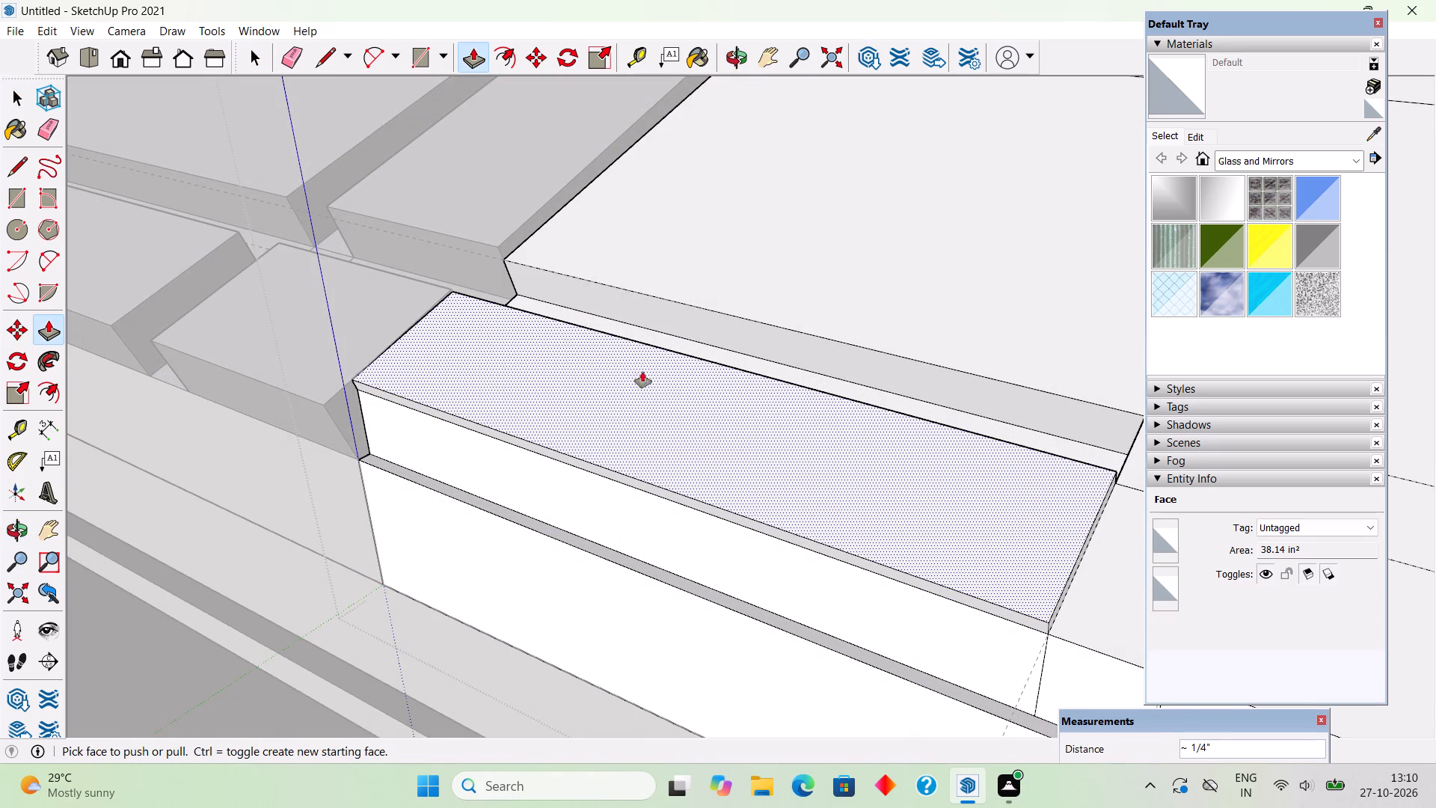
Raise the wedge's second-row inner cell by about 5/16" to match the adjoining roof's raised cell.
{"action": "left_click", "coordinate": [749, 264]}
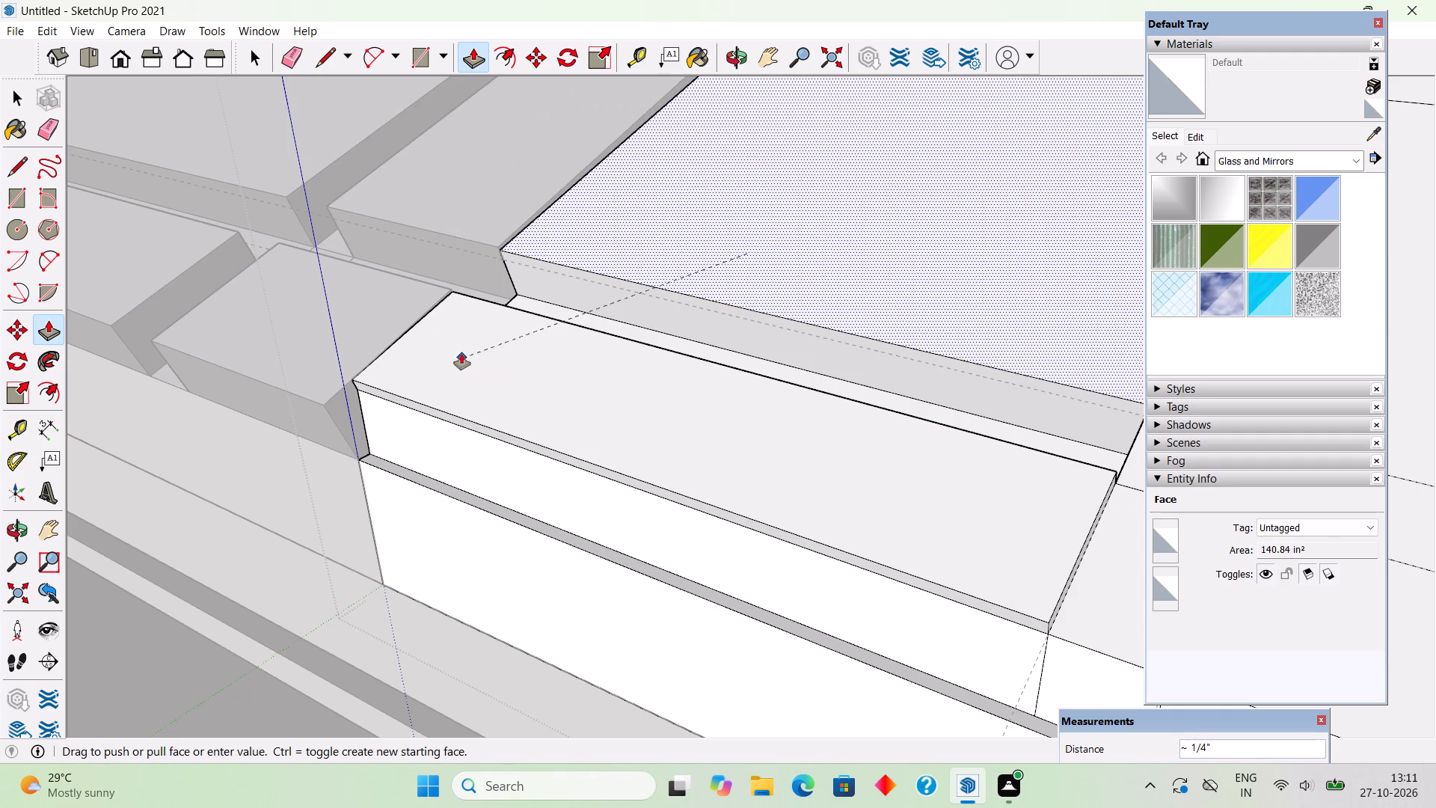
{"action": "left_click", "coordinate": [465, 239]}
Raise the two lowest outer cells beyond the wedge's lengthwise groove to match their raised inner neighbours.
{"action": "scroll", "coordinate": [523, 352], "scroll_direction": "down", "scroll_amount": 14}
{"action": "middle_click_drag", "start_coordinate": [706, 461], "coordinate": [744, 477]}
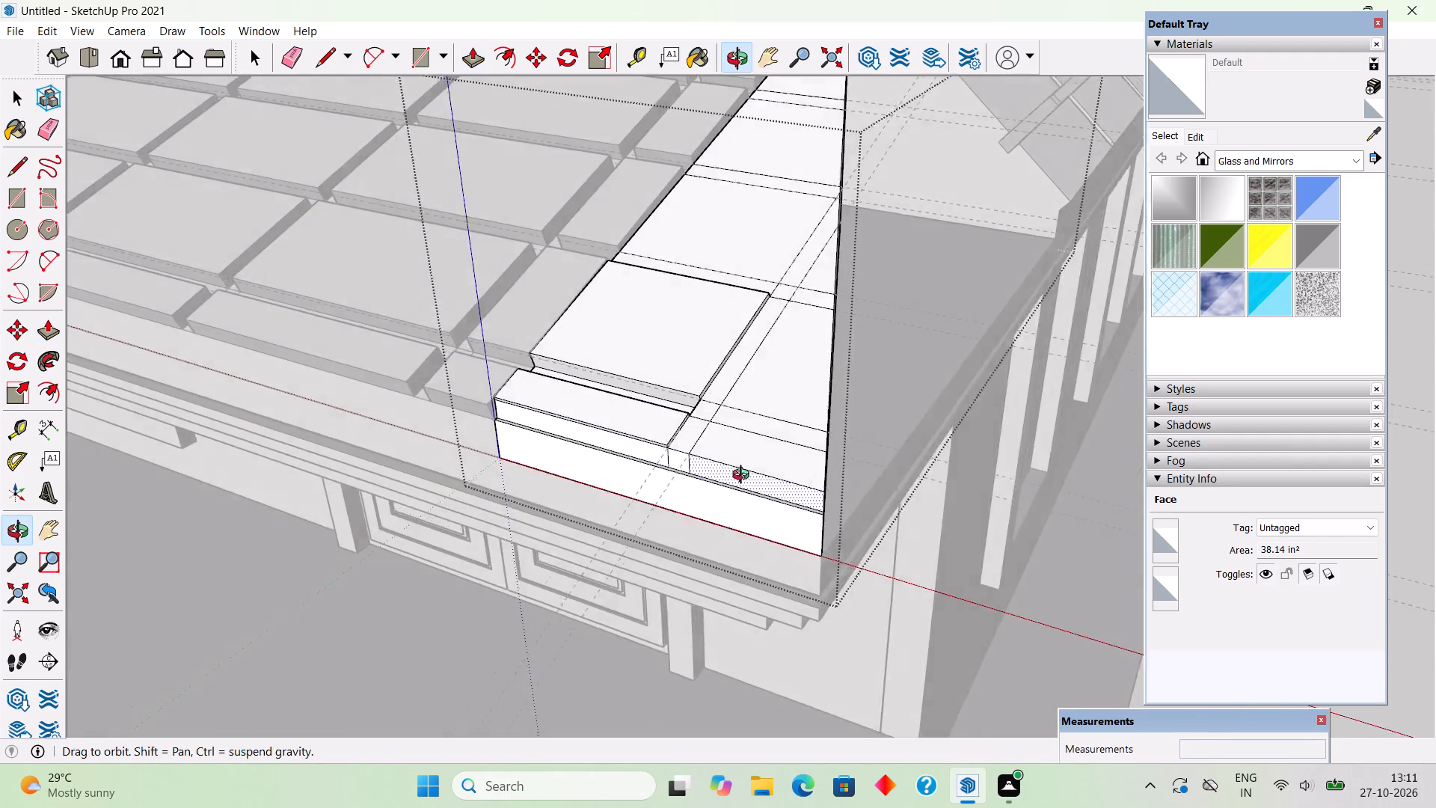
{"action": "middle_click_drag", "start_coordinate": [744, 477], "coordinate": [882, 522]}
{"action": "scroll", "coordinate": [886, 496], "scroll_direction": "up", "scroll_amount": 1}
{"action": "double_click", "coordinate": [886, 496]}
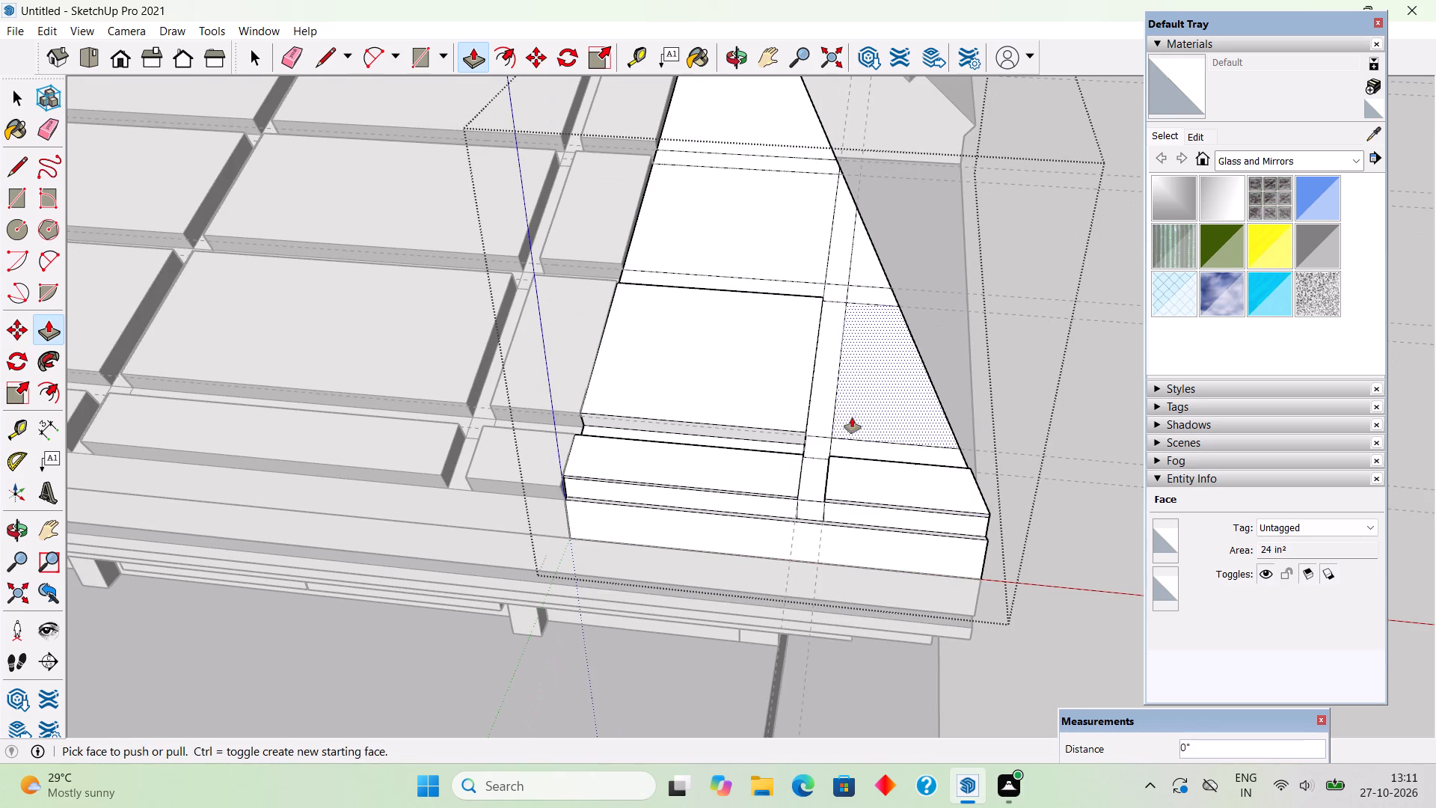
{"action": "double_click", "coordinate": [857, 408]}
{"action": "middle_click_drag", "start_coordinate": [883, 396], "coordinate": [671, 227]}
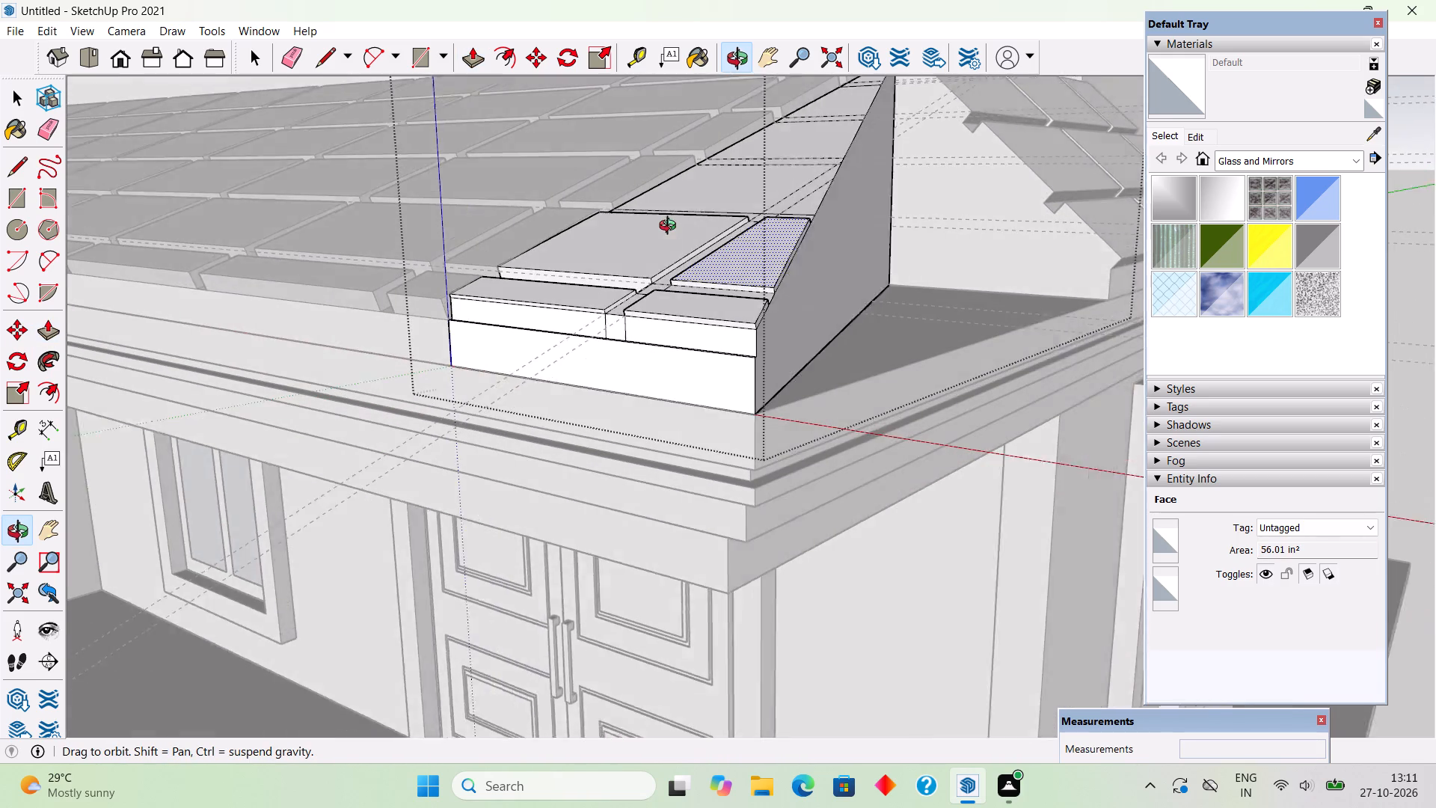
{"action": "middle_click_drag", "start_coordinate": [671, 227], "coordinate": [657, 228]}
{"action": "left_click", "coordinate": [679, 274]}
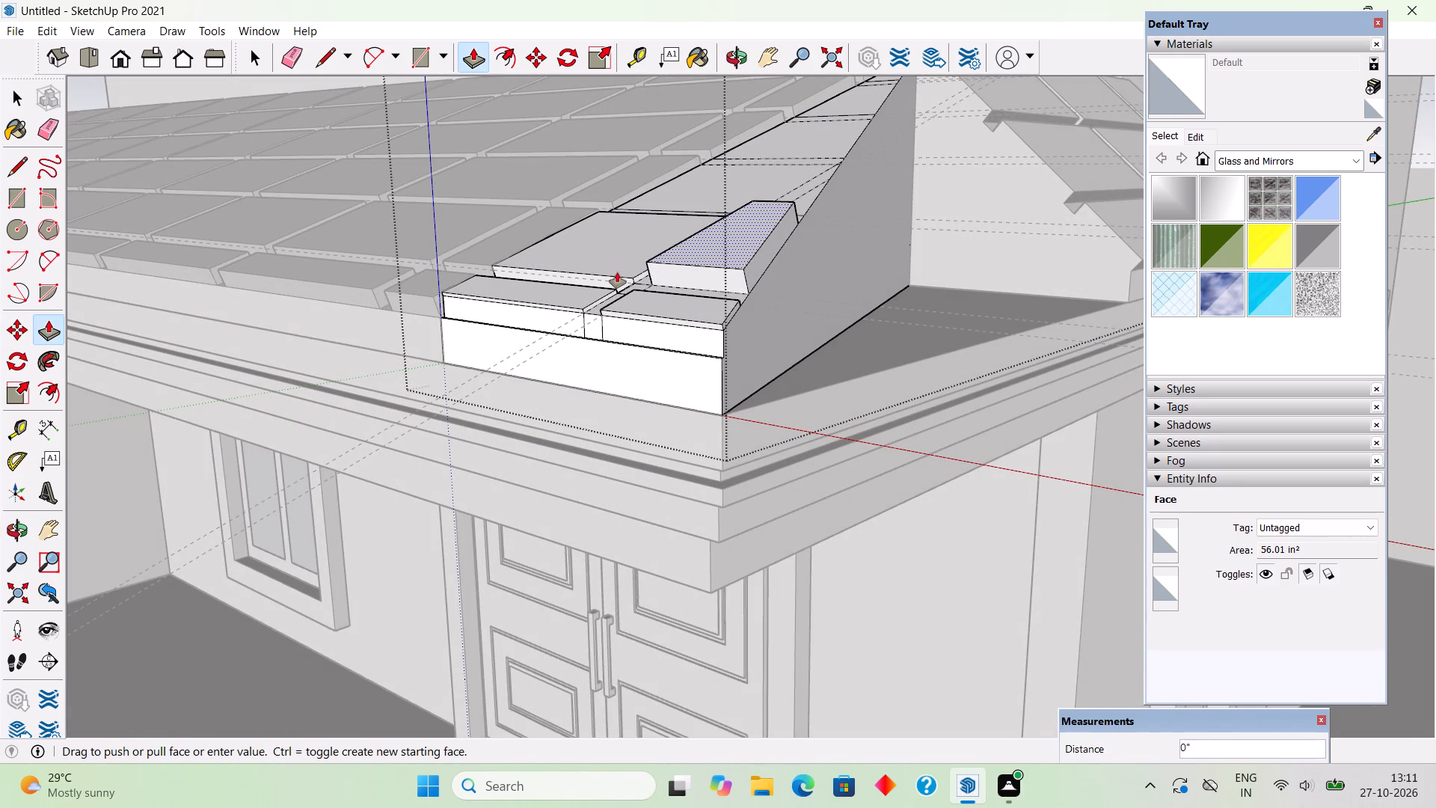
{"action": "left_click", "coordinate": [617, 275]}
Raise the wedge's remaining cells, from the third row up to the tip, by about 9/16" to match the adjoining roof.
{"action": "middle_click_drag", "start_coordinate": [728, 472], "coordinate": [1035, 807]}
{"action": "scroll", "coordinate": [1035, 807], "scroll_direction": "down", "scroll_amount": 2}
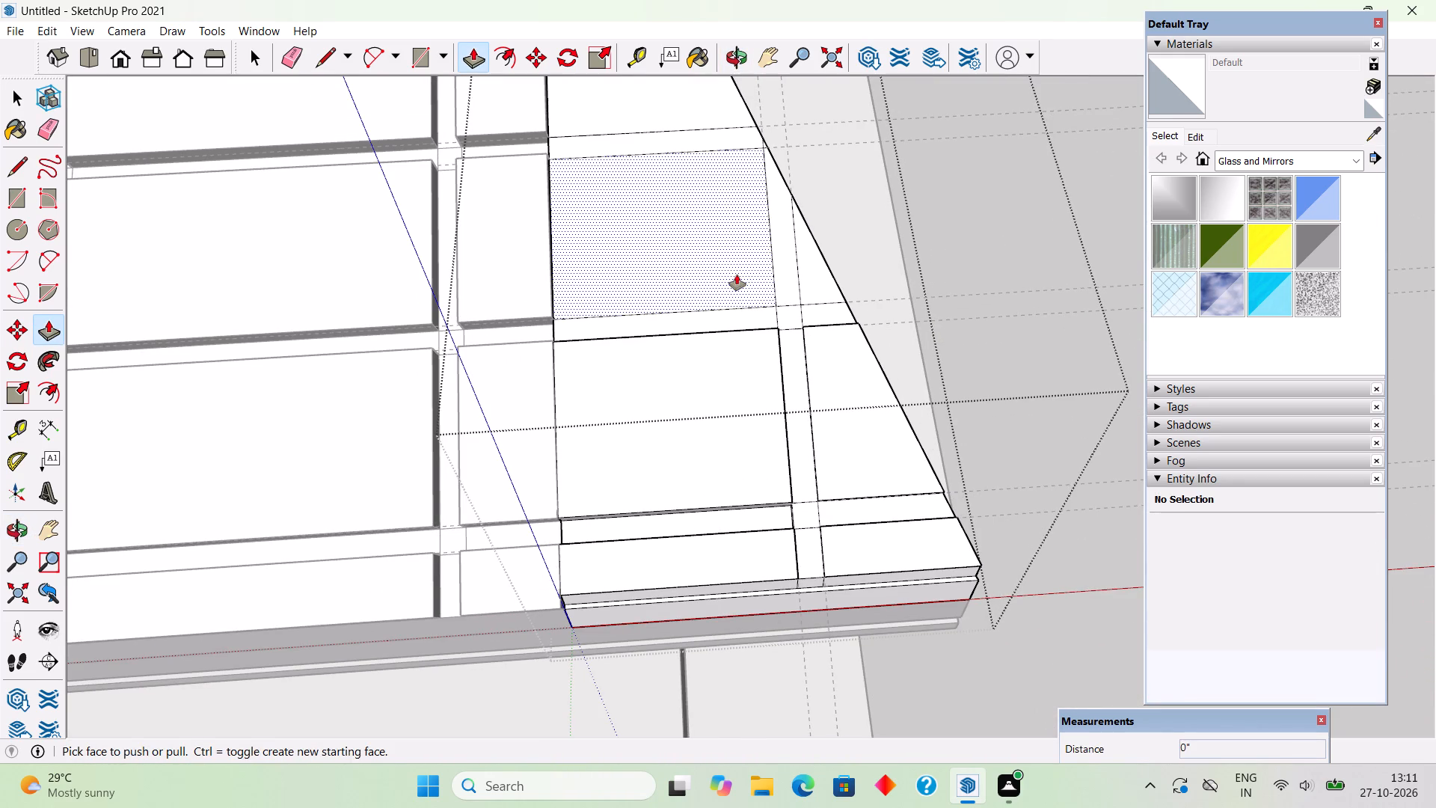
{"action": "double_click", "coordinate": [737, 275]}
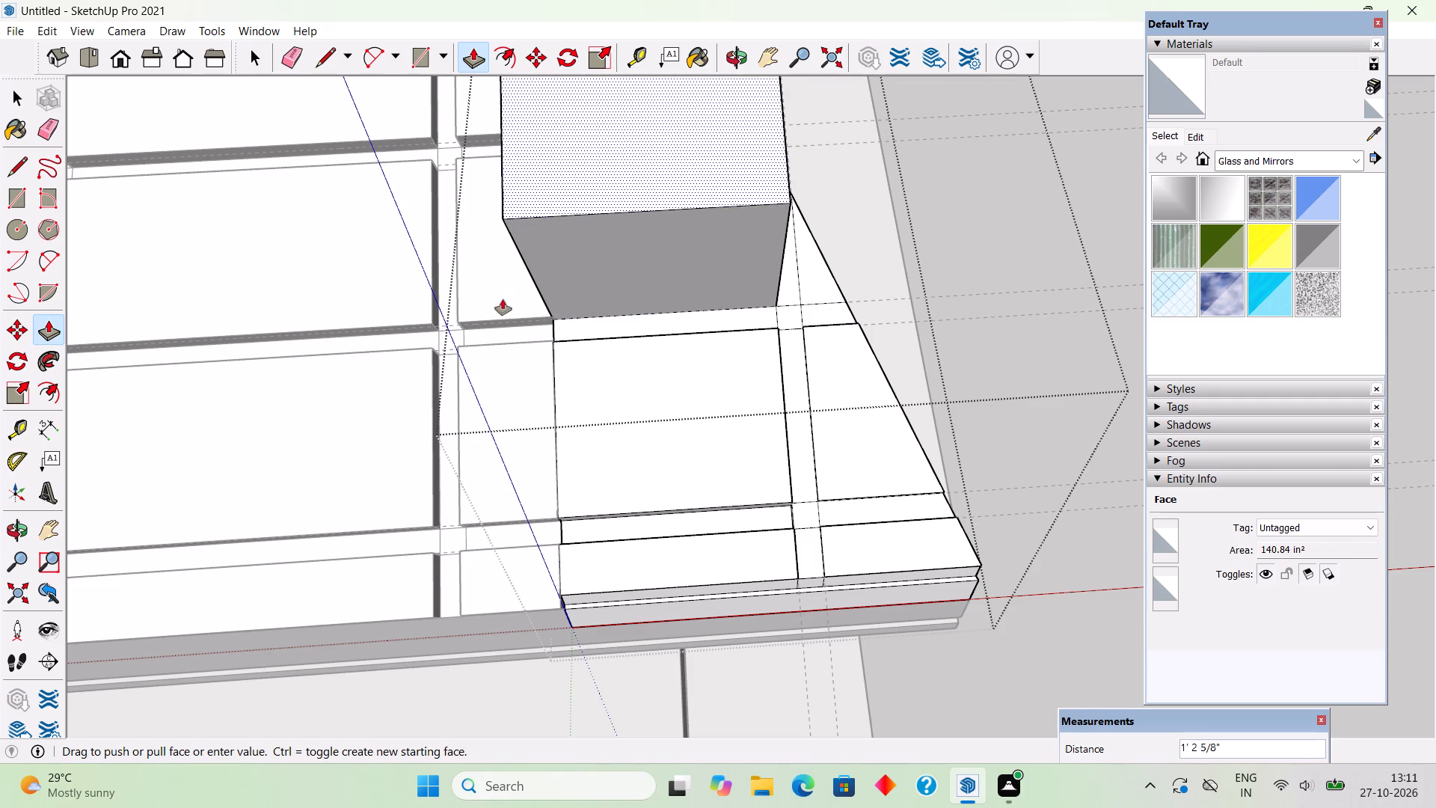
{"action": "left_click", "coordinate": [429, 360]}
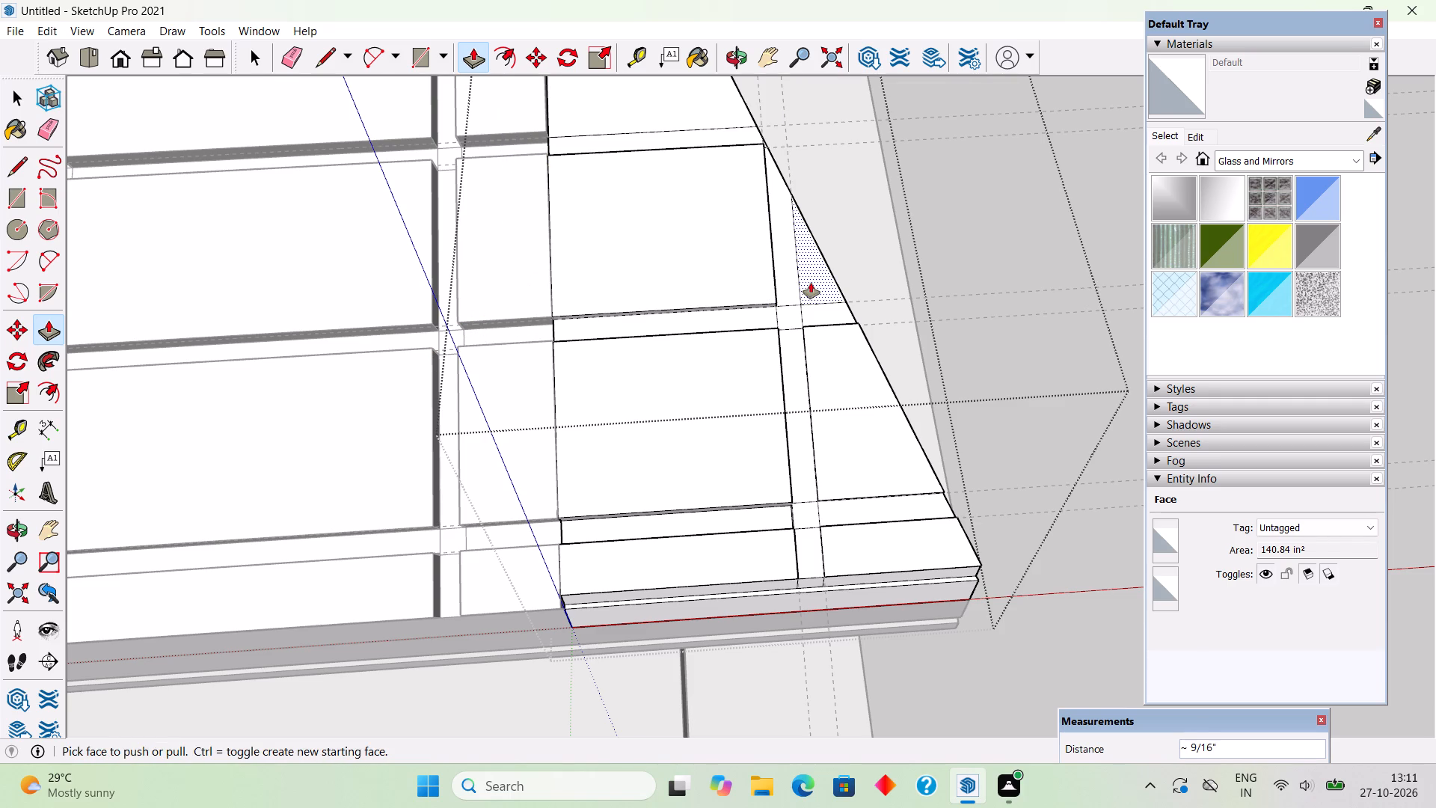
{"action": "double_click", "coordinate": [811, 283]}
{"action": "scroll", "coordinate": [823, 450], "scroll_direction": "down", "scroll_amount": 6}
{"action": "double_click", "coordinate": [704, 246]}
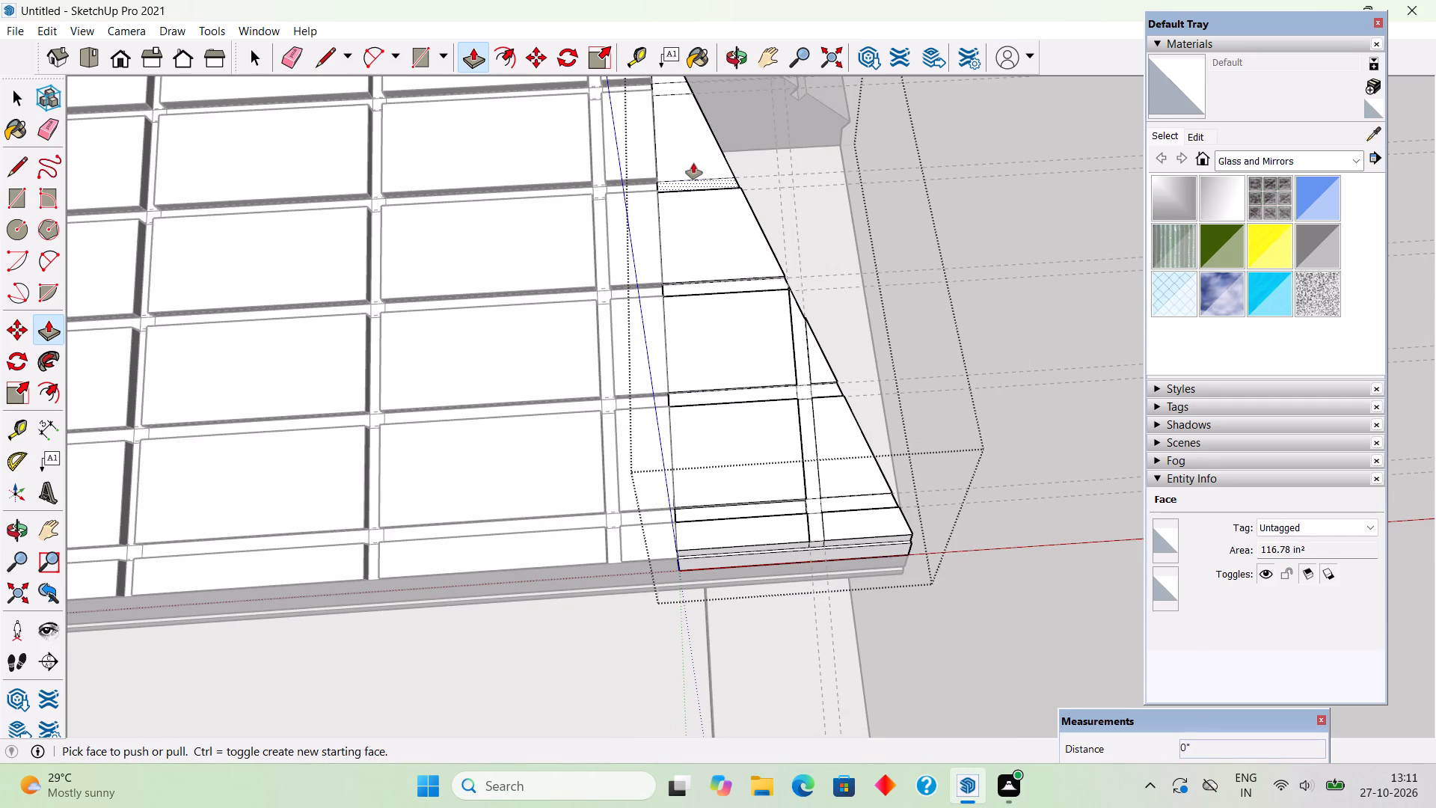
{"action": "double_click", "coordinate": [691, 150]}
{"action": "scroll", "coordinate": [691, 246], "scroll_direction": "down", "scroll_amount": 1}
{"action": "middle_click_drag", "start_coordinate": [709, 355], "coordinate": [761, 546]}
{"action": "scroll", "coordinate": [636, 153], "scroll_direction": "up", "scroll_amount": 2}
{"action": "double_click", "coordinate": [634, 150]}
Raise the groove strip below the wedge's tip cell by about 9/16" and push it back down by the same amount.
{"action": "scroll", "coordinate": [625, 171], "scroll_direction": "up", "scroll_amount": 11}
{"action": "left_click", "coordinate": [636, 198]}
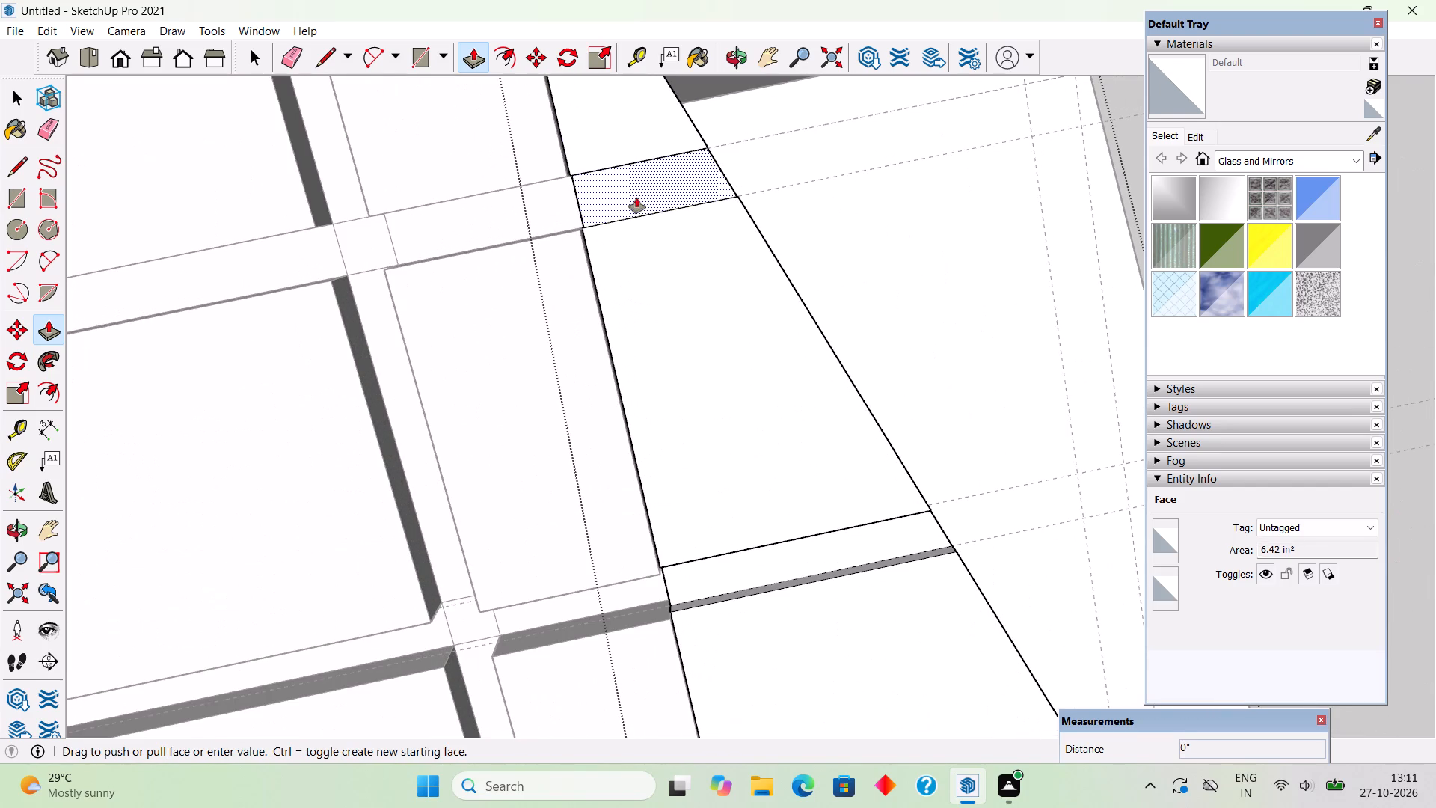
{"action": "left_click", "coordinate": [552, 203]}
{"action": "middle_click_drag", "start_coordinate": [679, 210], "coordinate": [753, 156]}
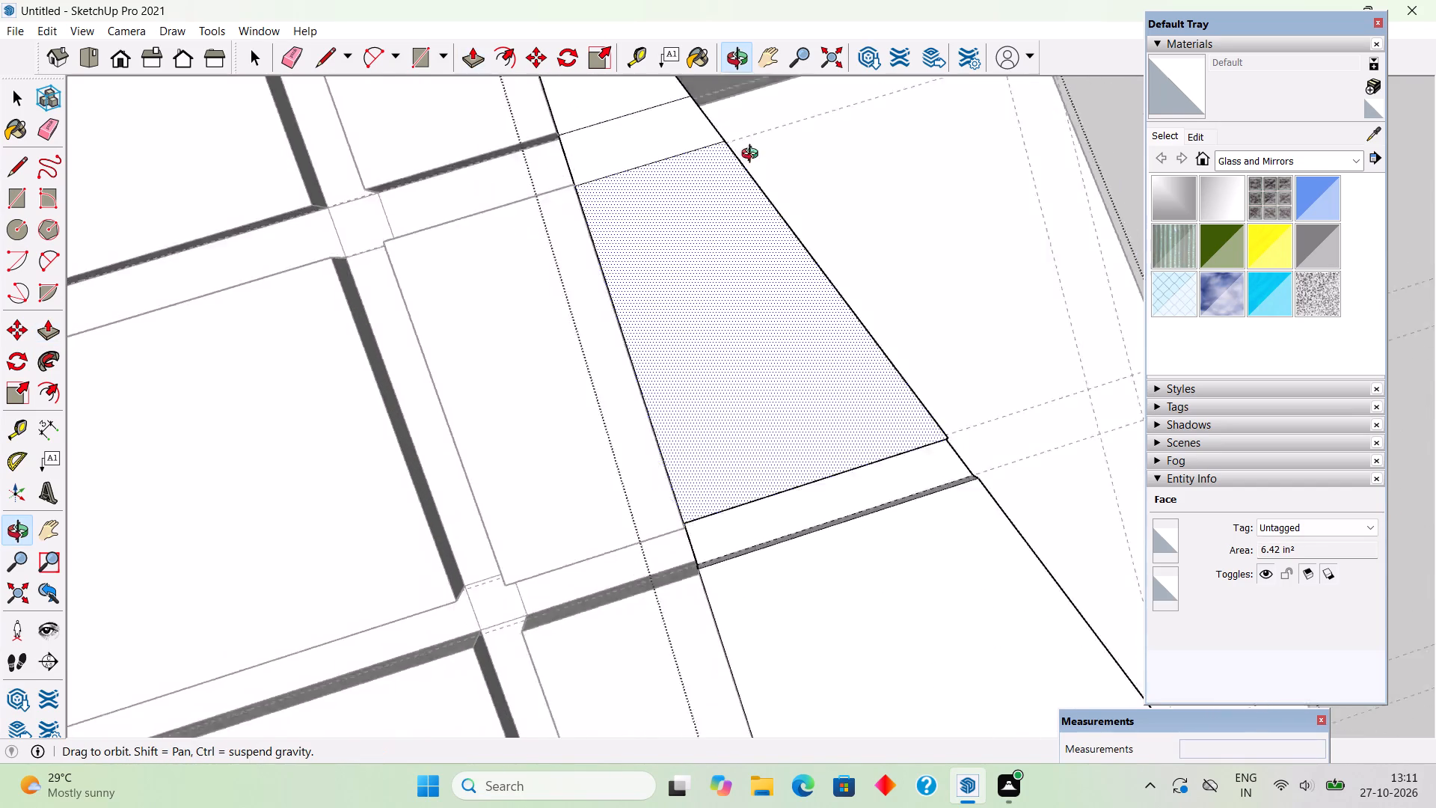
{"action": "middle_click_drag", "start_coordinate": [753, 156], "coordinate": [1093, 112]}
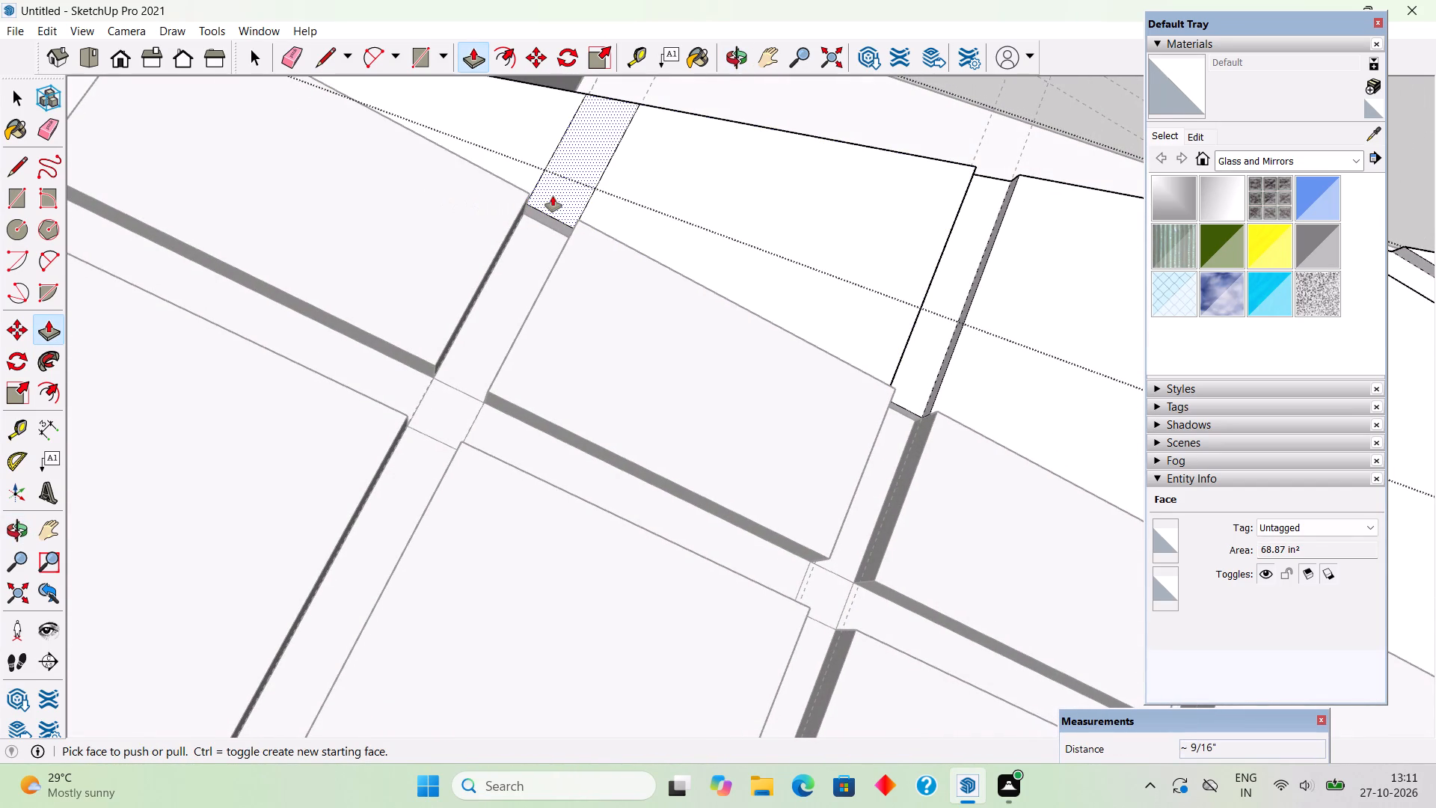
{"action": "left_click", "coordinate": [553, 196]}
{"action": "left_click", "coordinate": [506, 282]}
Push the strips above and below the wedge's fourth-row cell down by about 7/16" and 11/16" respectively to match the adjoining grooves.
{"action": "scroll", "coordinate": [479, 292], "scroll_direction": "down", "scroll_amount": 5}
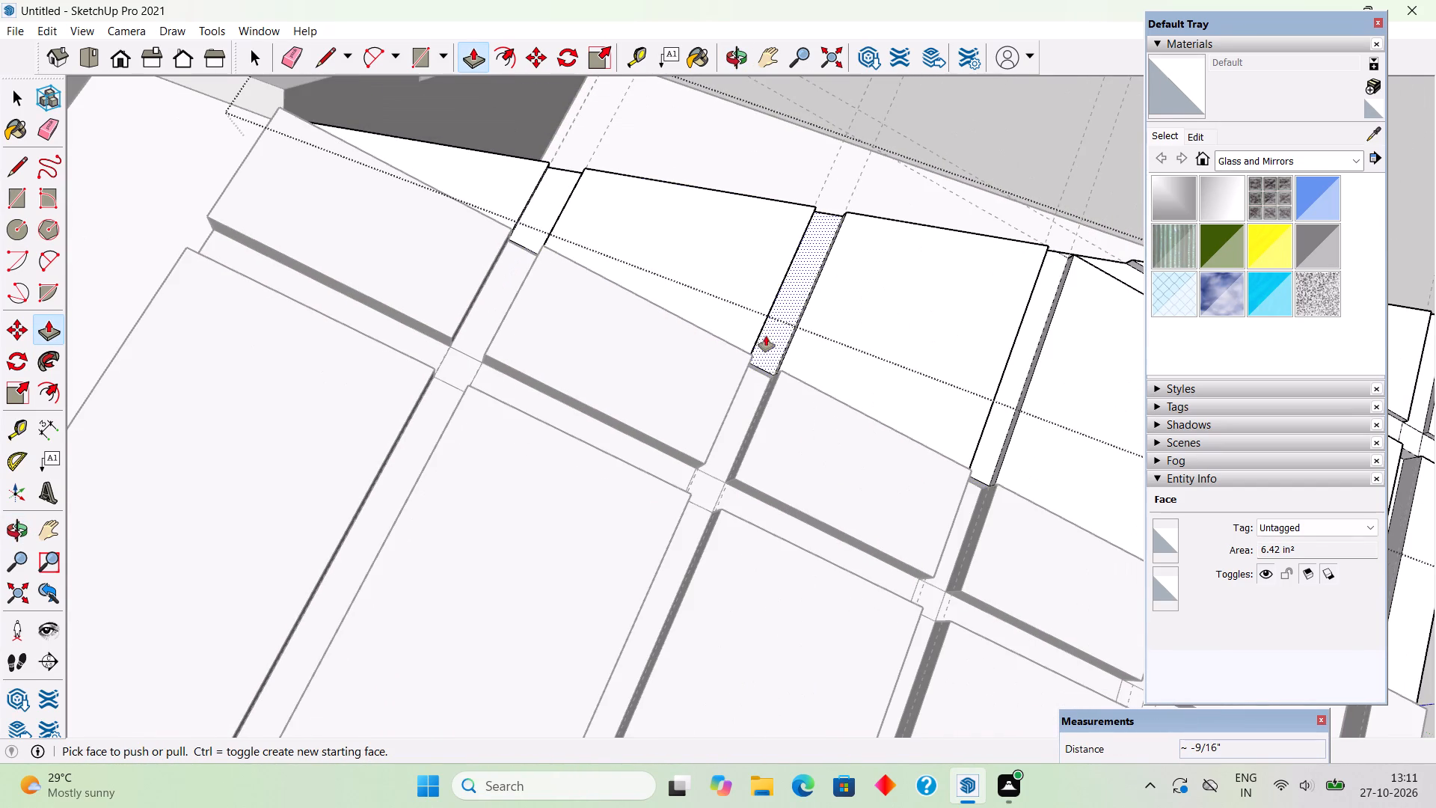
{"action": "left_click", "coordinate": [768, 336]}
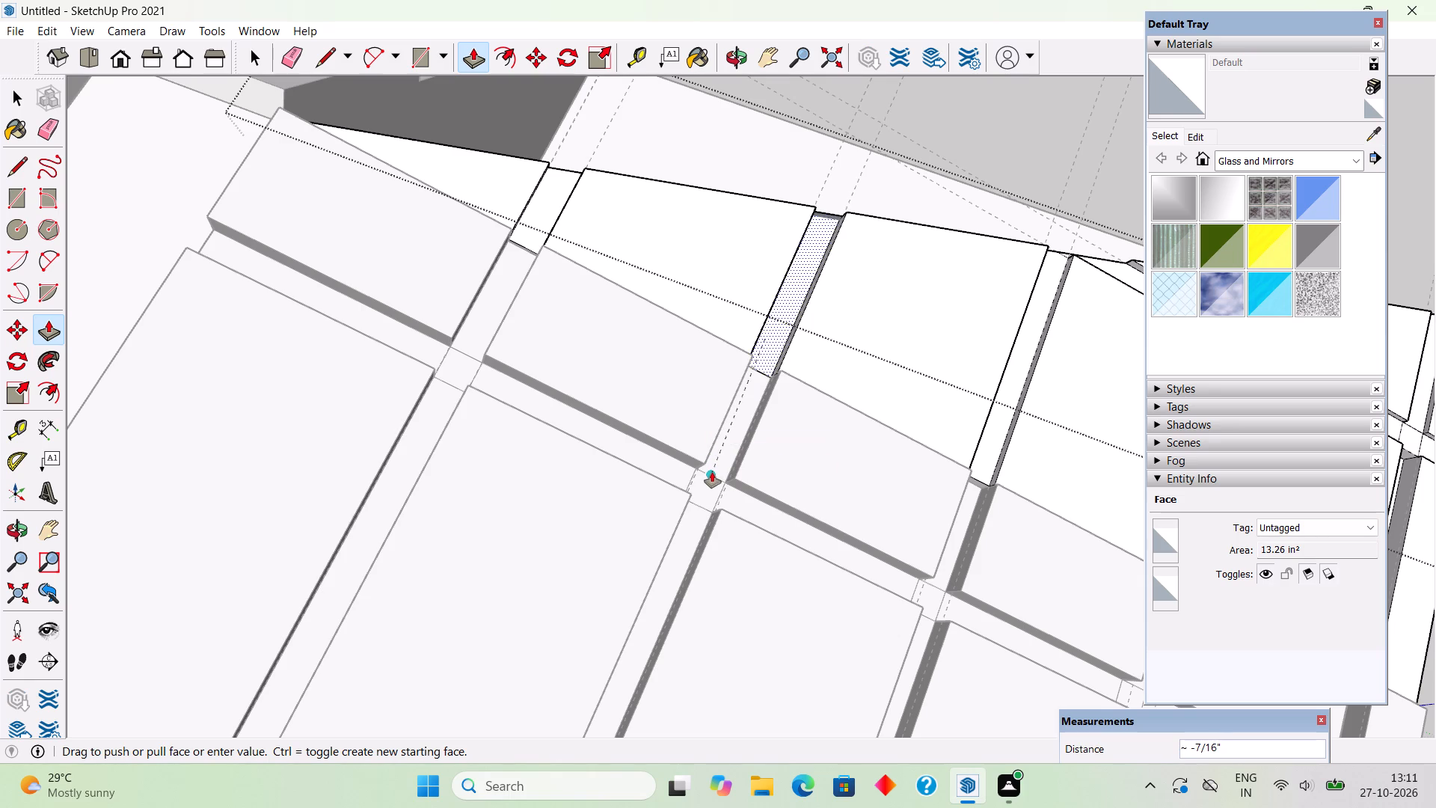
{"action": "left_click", "coordinate": [712, 473]}
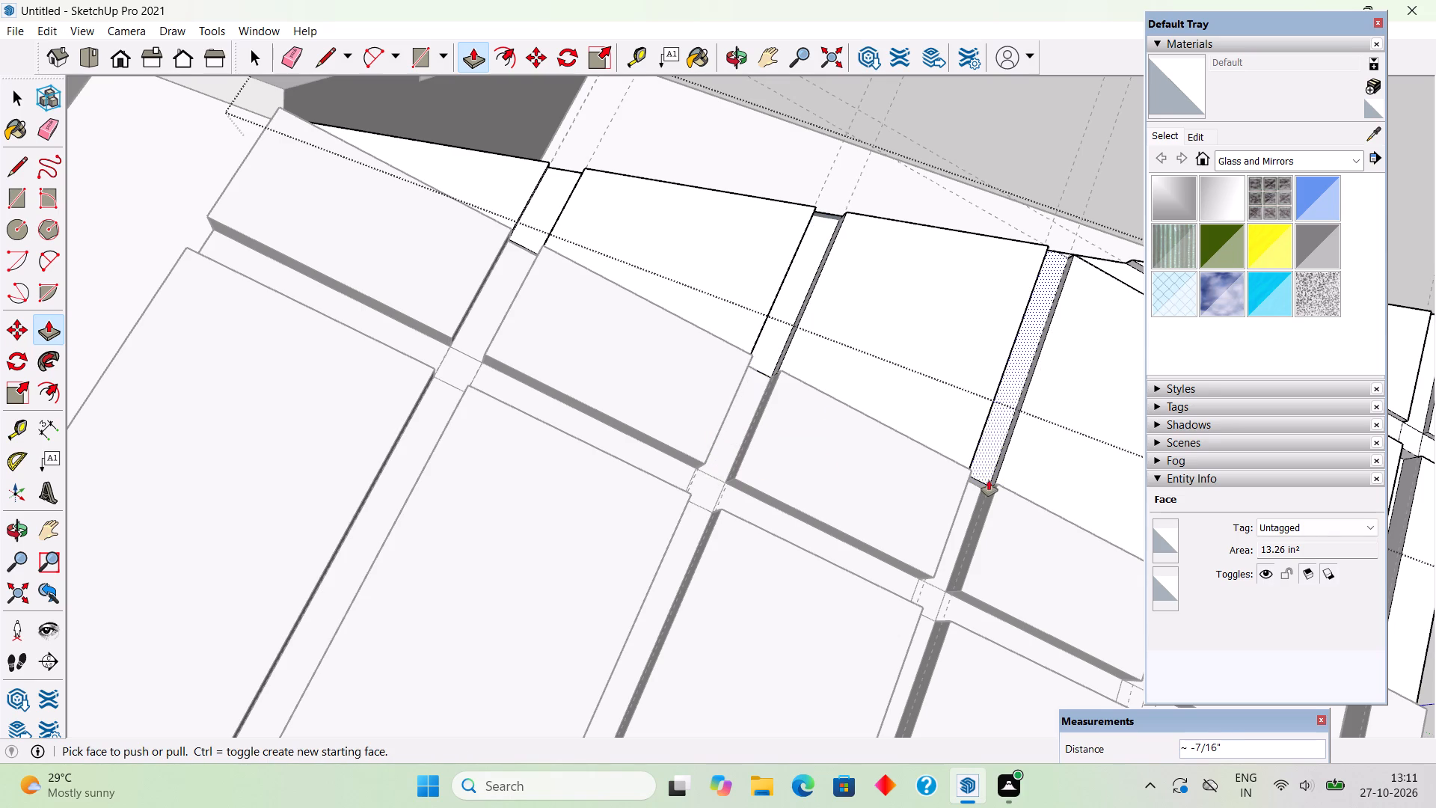
{"action": "left_click", "coordinate": [983, 468]}
{"action": "left_click_drag", "start_coordinate": [960, 539], "coordinate": [942, 549]}
Push the inner strip between the wedge's second and third rows down 15/16" to match the adjoining groove.
{"action": "scroll", "coordinate": [556, 467], "scroll_direction": "down", "scroll_amount": 5}
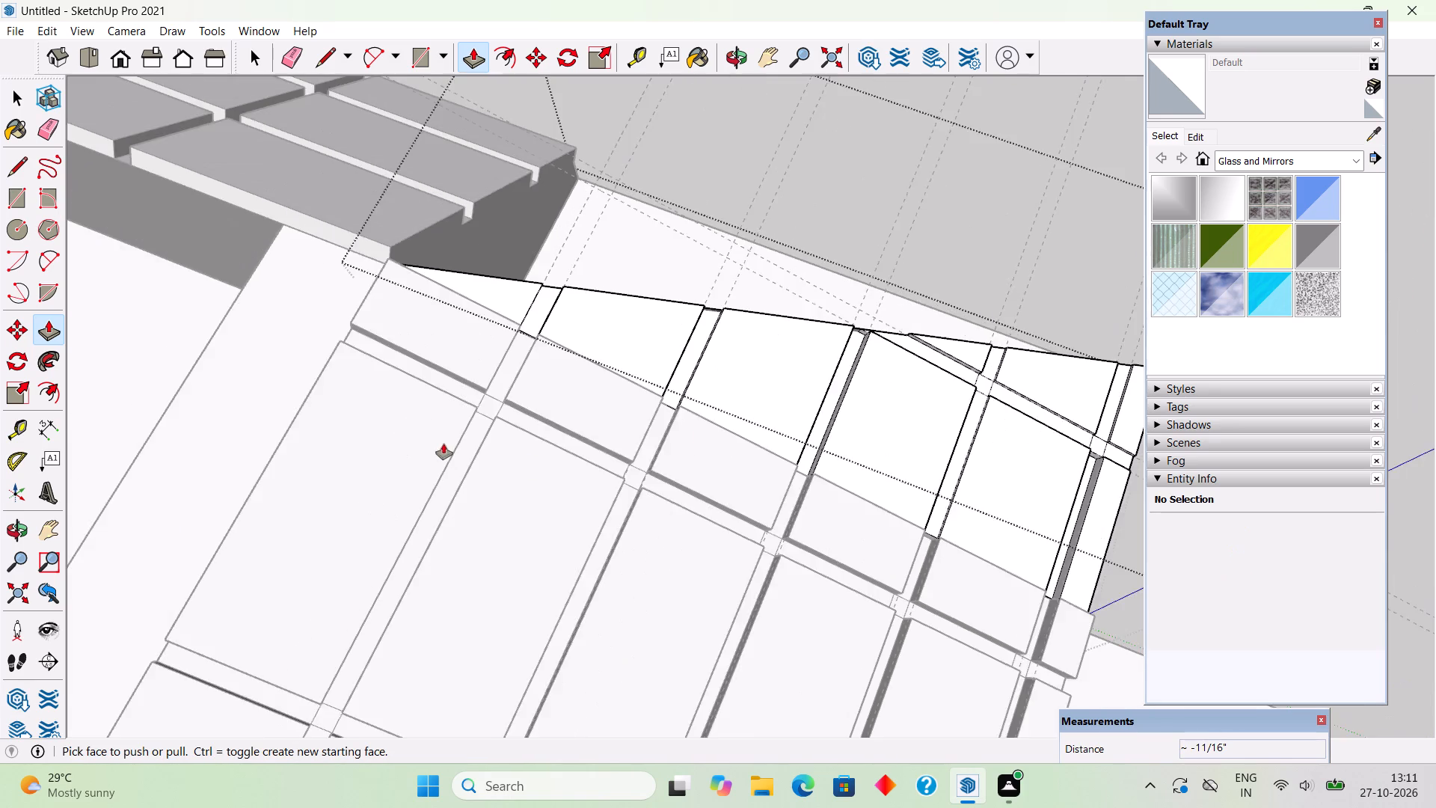
{"action": "scroll", "coordinate": [444, 444], "scroll_direction": "down", "scroll_amount": 4}
{"action": "scroll", "coordinate": [834, 499], "scroll_direction": "up", "scroll_amount": 5}
{"action": "left_click", "coordinate": [820, 521]}
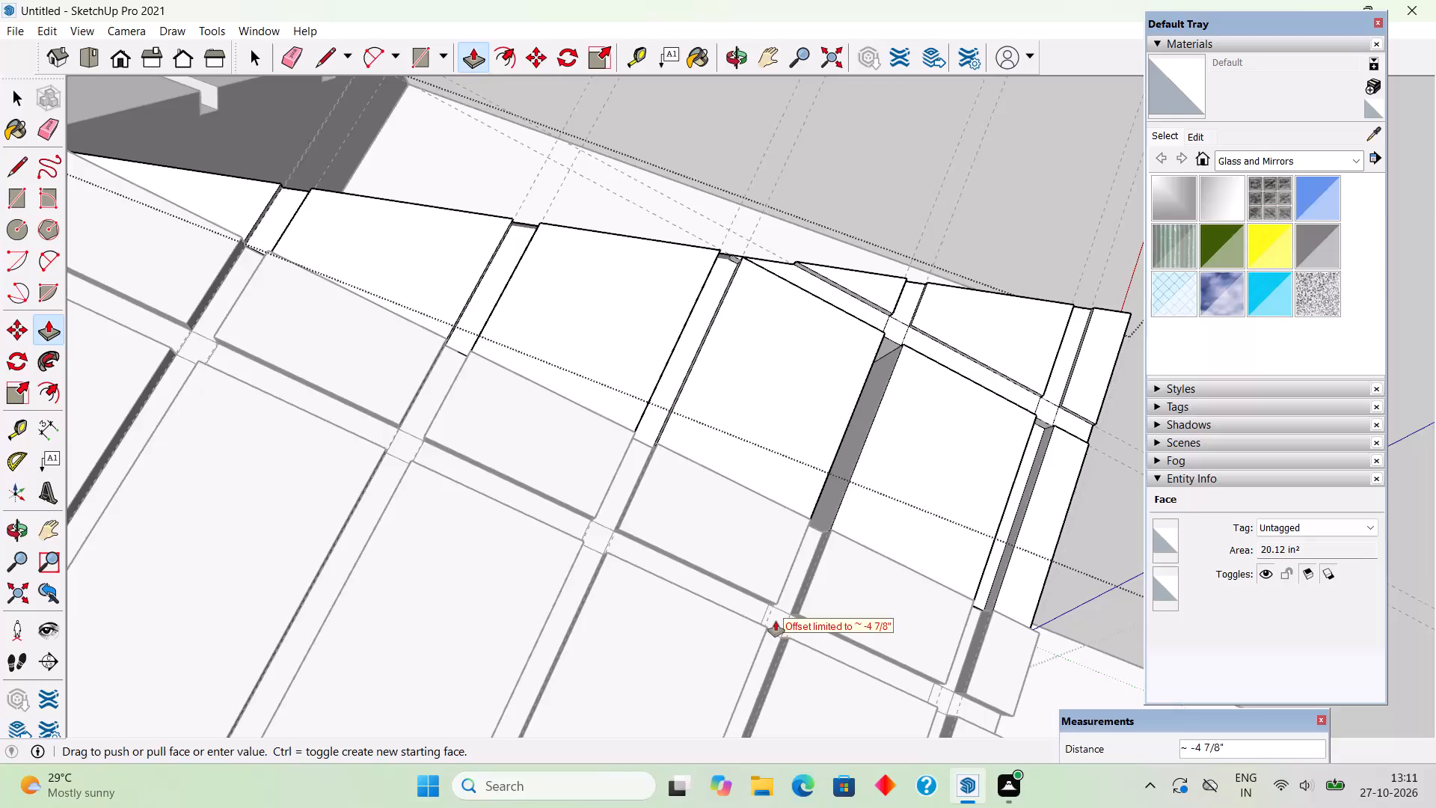
{"action": "scroll", "coordinate": [776, 621], "scroll_direction": "down", "scroll_amount": 4}
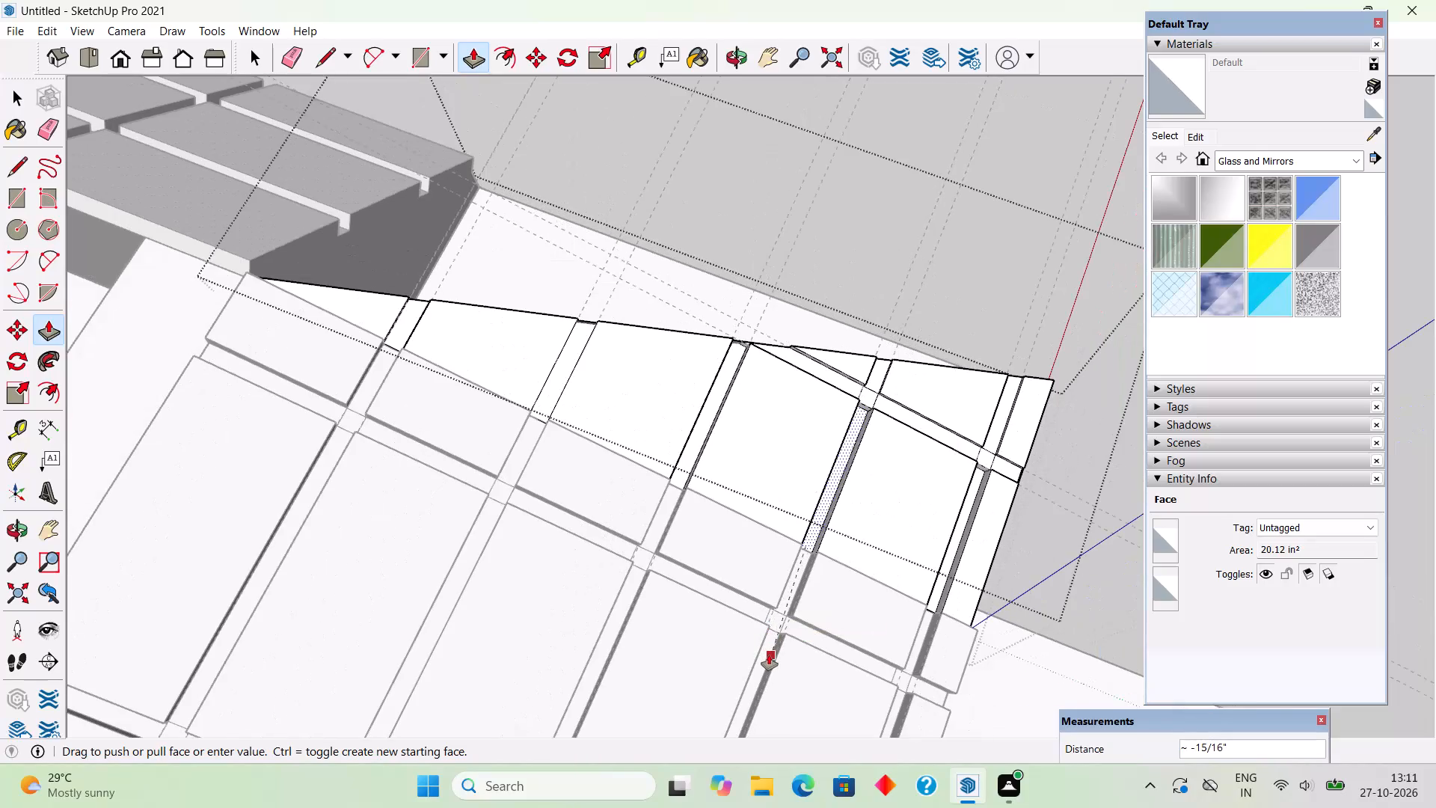
{"action": "scroll", "coordinate": [769, 655], "scroll_direction": "up", "scroll_amount": 10}
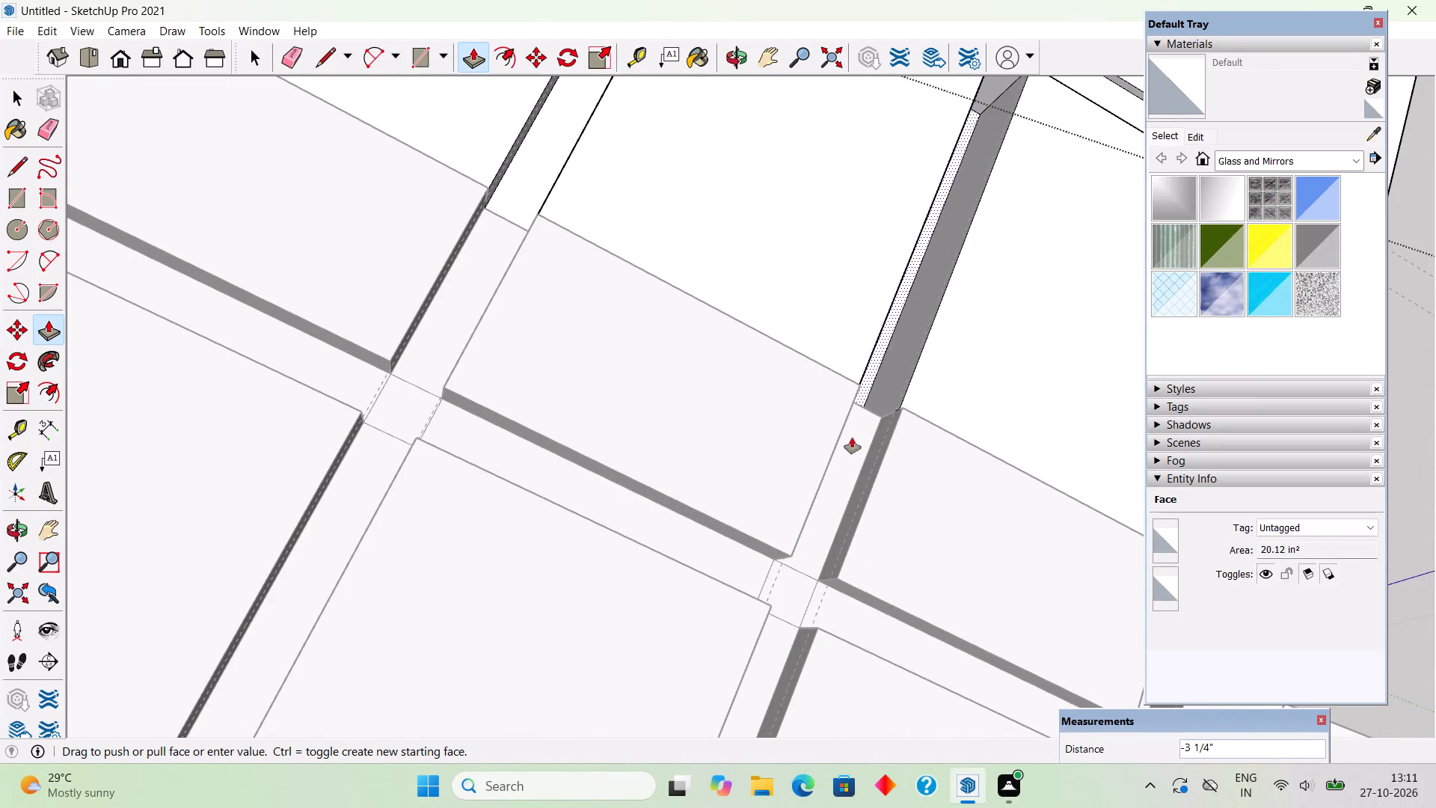
{"action": "left_click", "coordinate": [868, 412]}
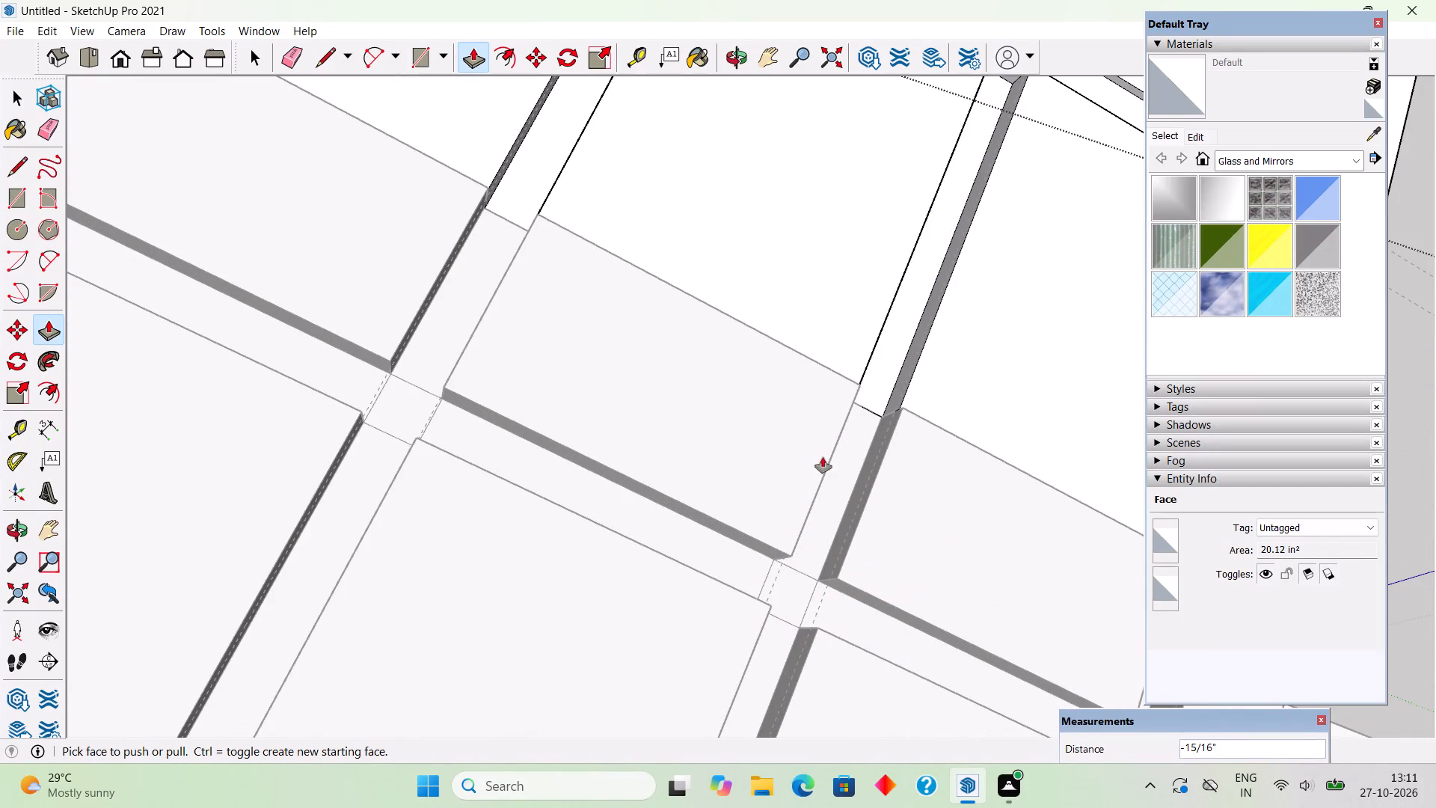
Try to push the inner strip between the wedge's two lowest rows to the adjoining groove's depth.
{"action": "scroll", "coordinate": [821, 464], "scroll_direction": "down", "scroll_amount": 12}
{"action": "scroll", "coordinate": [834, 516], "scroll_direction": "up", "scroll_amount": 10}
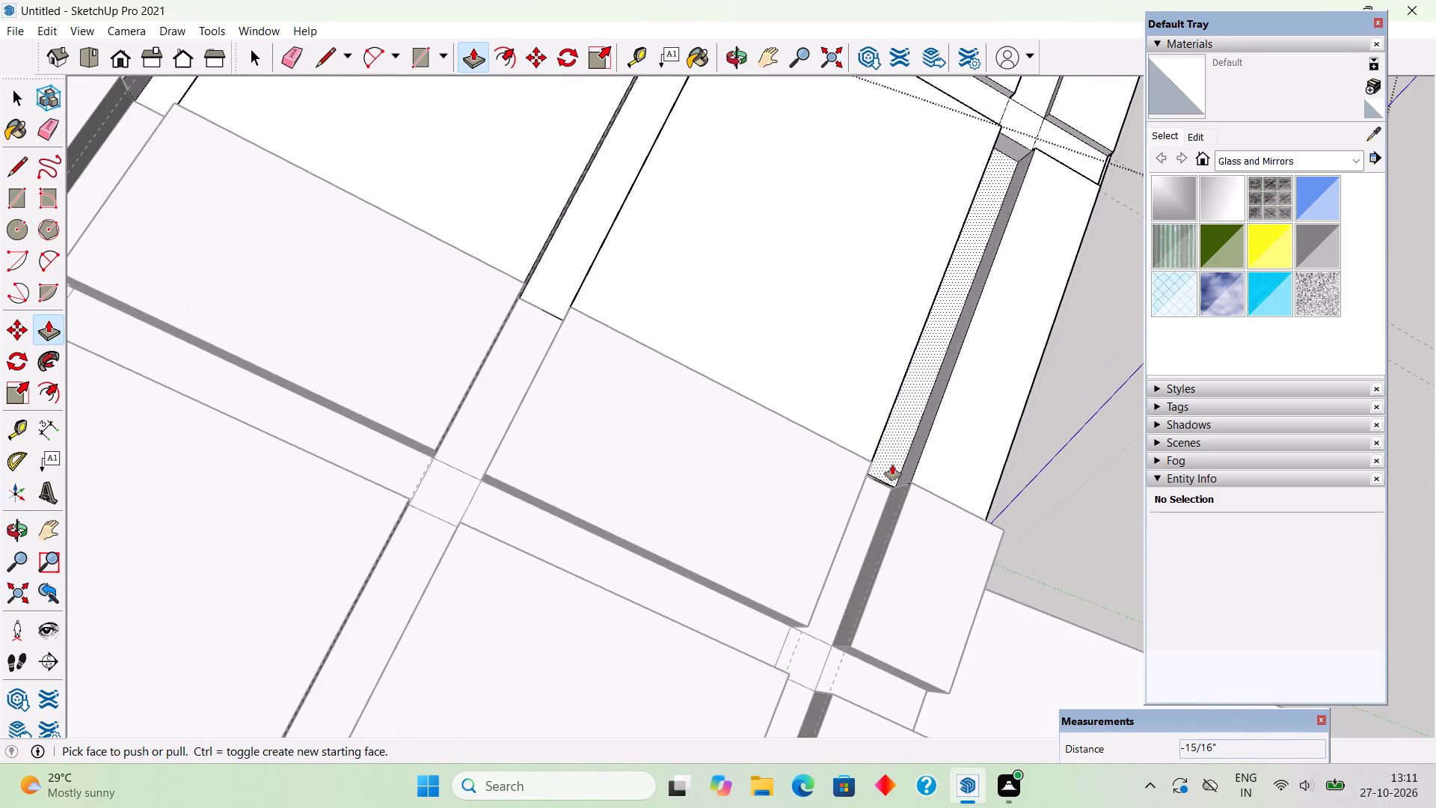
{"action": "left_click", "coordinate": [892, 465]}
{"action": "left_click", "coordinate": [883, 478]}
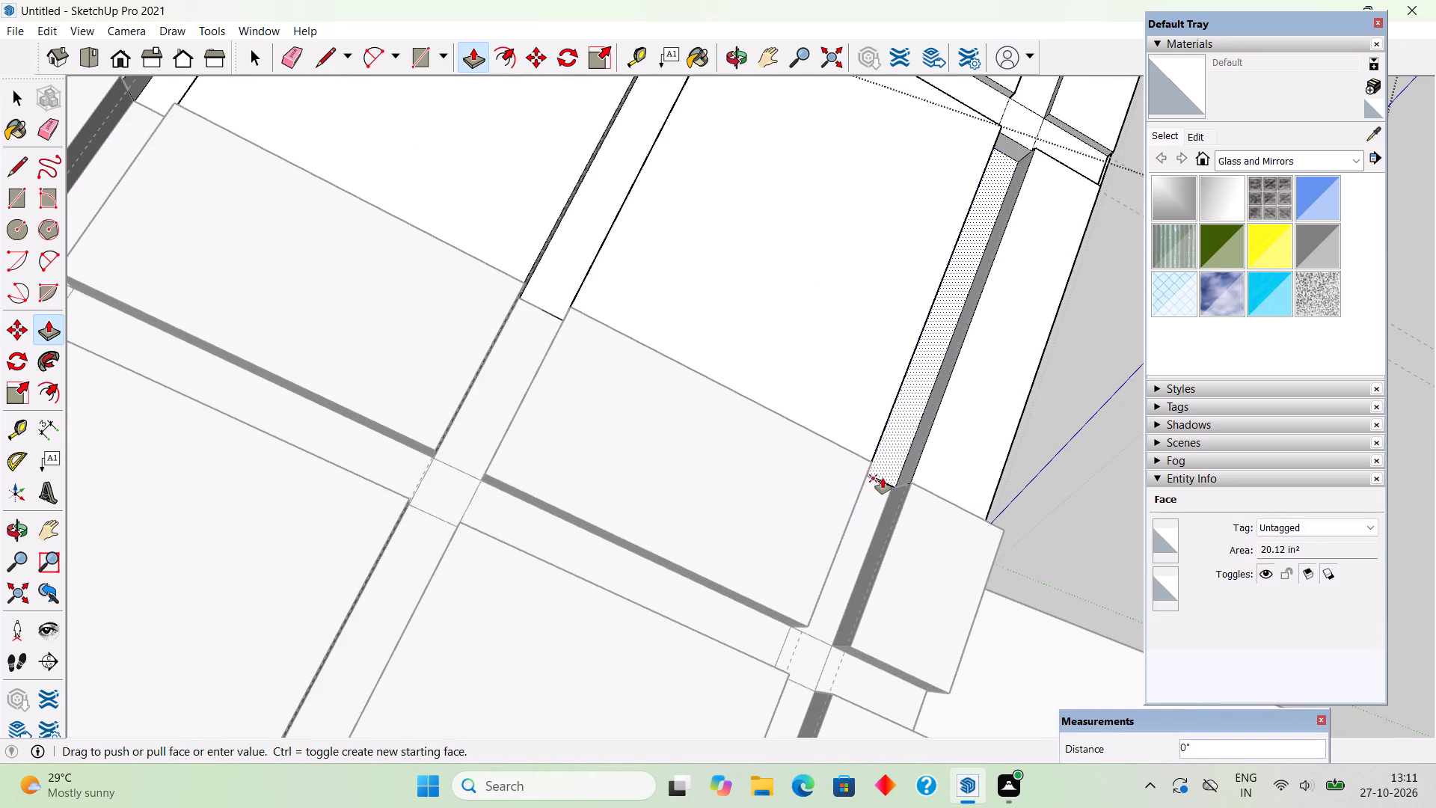
Push the small square where the lengthwise groove crosses the strip between the second and third rows down 15/16".
{"action": "scroll", "coordinate": [882, 477], "scroll_direction": "down", "scroll_amount": 18}
{"action": "scroll", "coordinate": [779, 390], "scroll_direction": "up", "scroll_amount": 11}
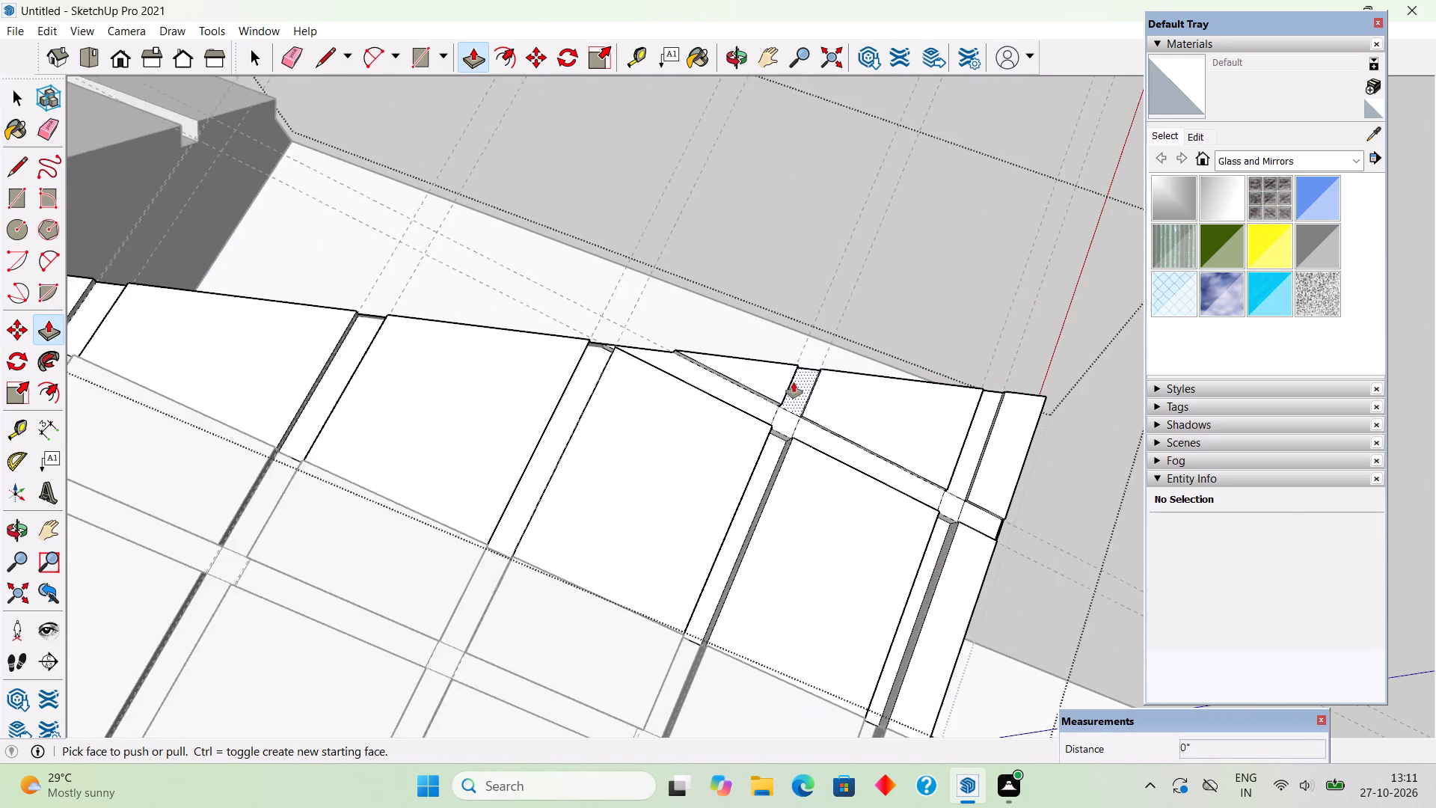
{"action": "left_click", "coordinate": [785, 423]}
{"action": "left_click", "coordinate": [771, 455]}
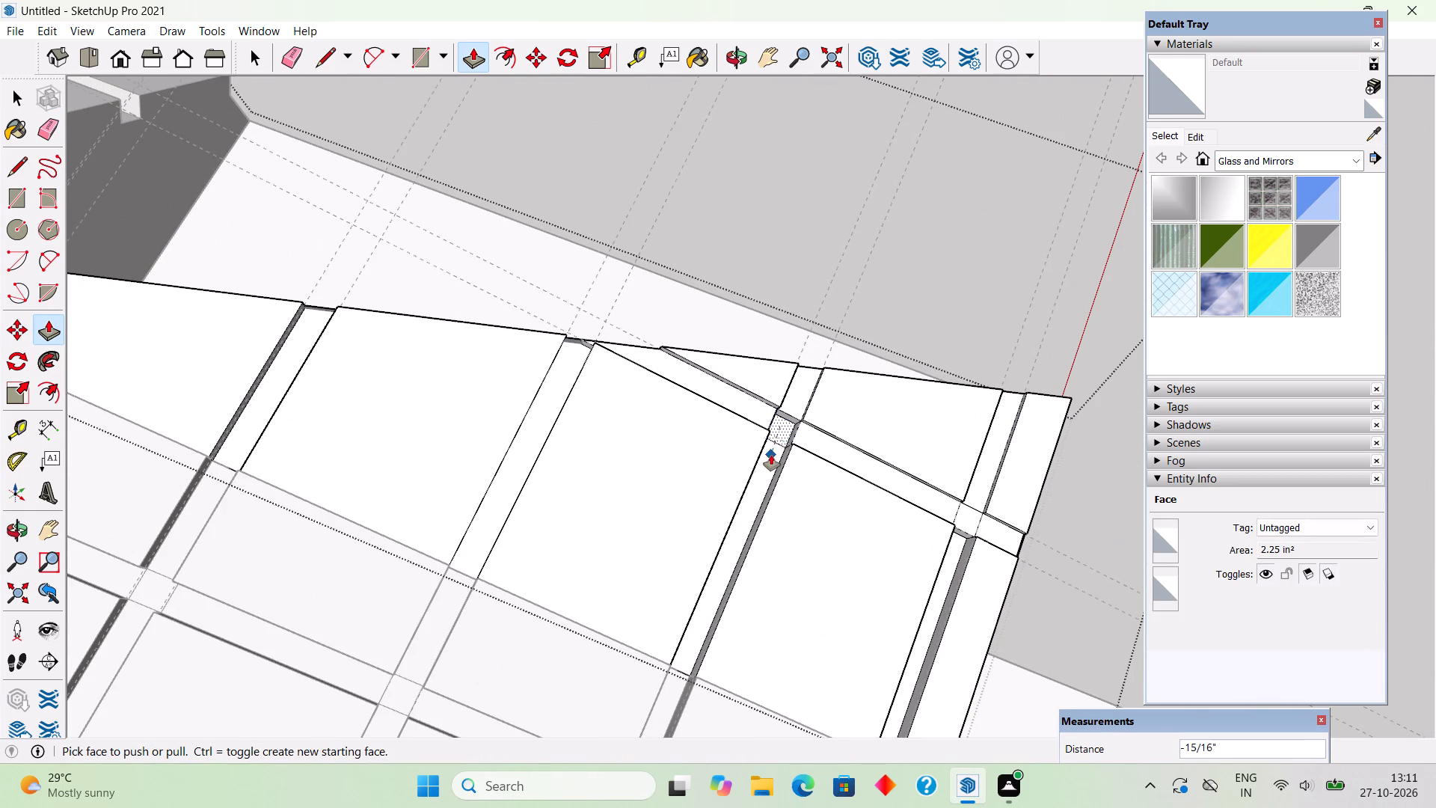
Push both lengthwise groove segments beside the sunken square and the outer strip between the second and third rows down 15/16".
{"action": "left_click", "coordinate": [764, 413]}
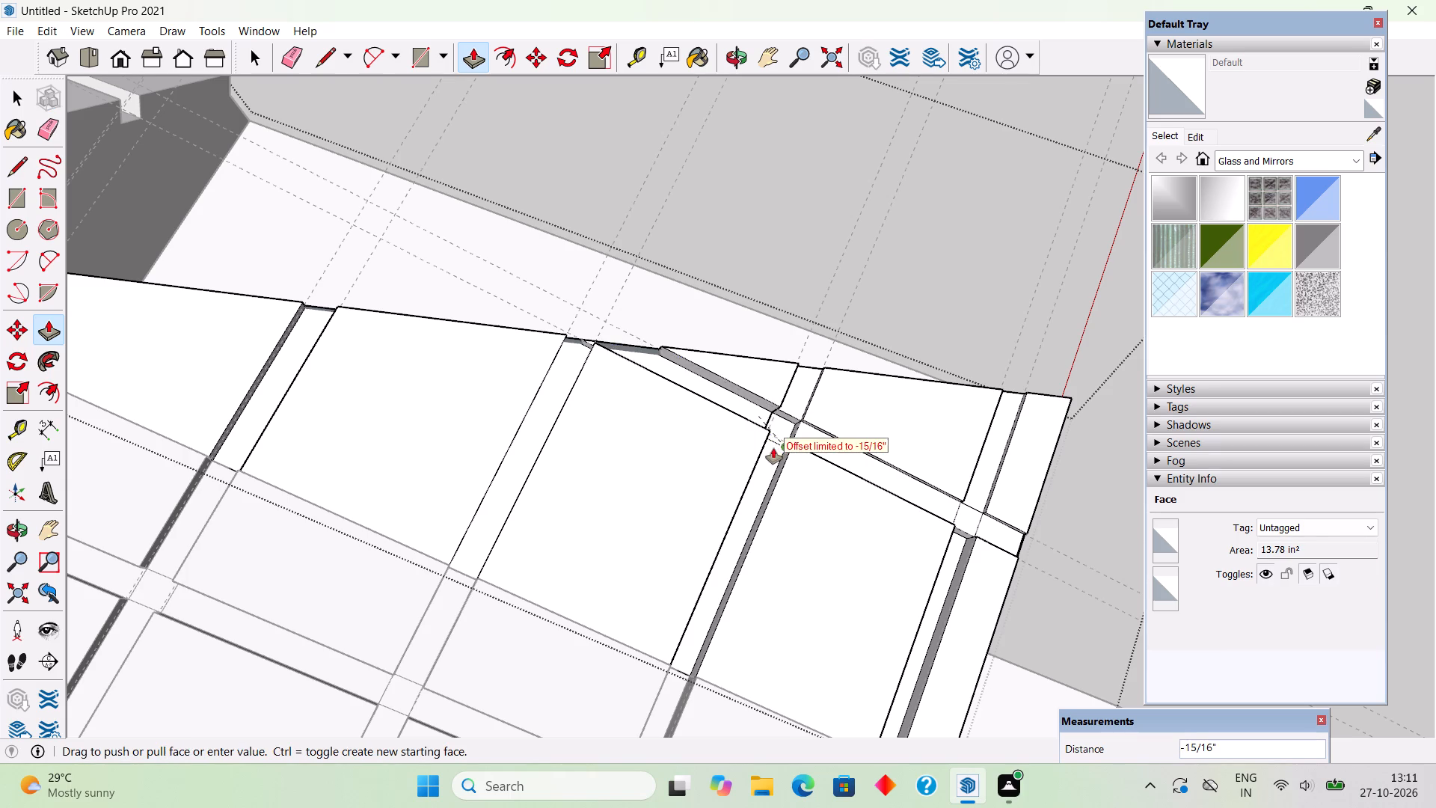
{"action": "left_click", "coordinate": [773, 448]}
{"action": "left_click", "coordinate": [817, 430]}
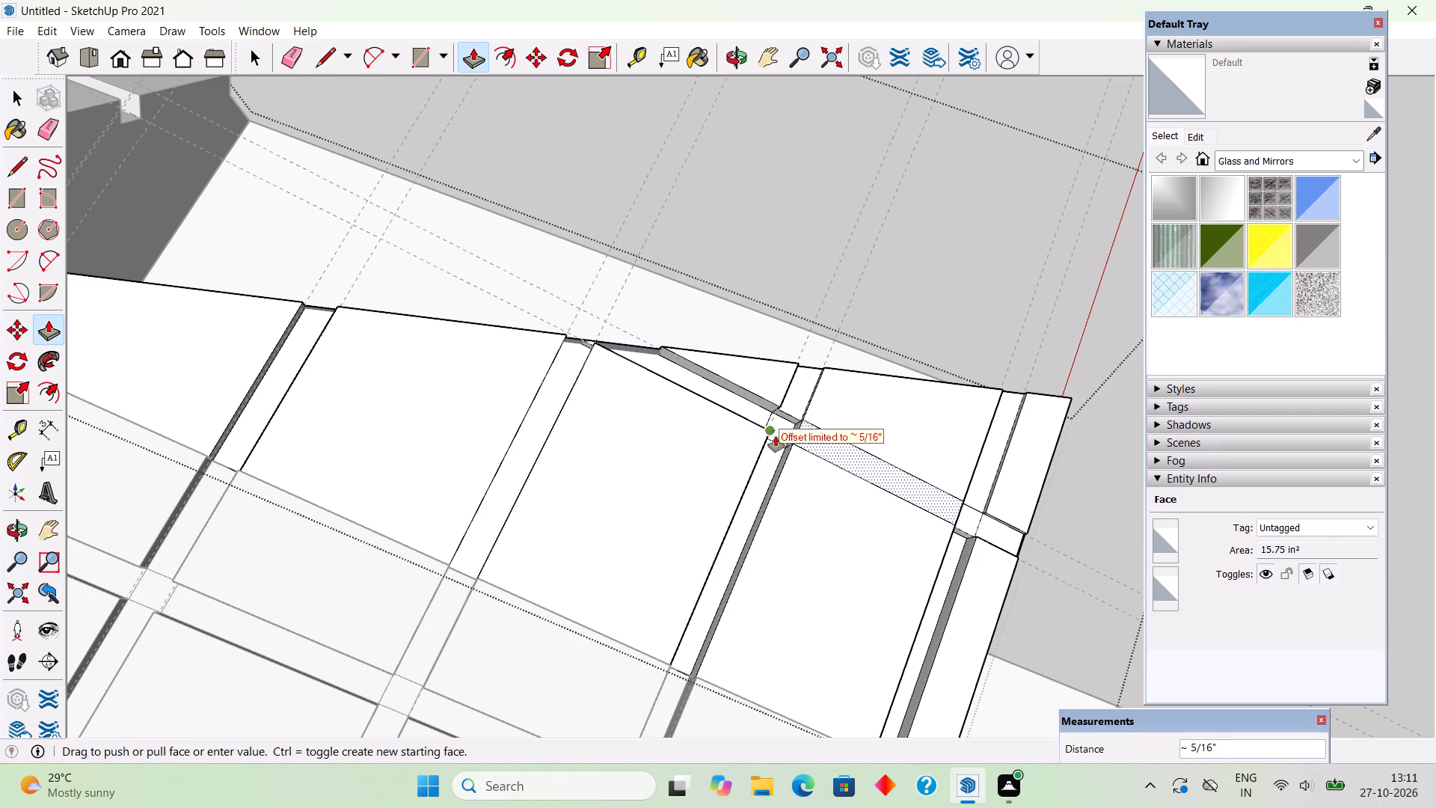
{"action": "left_click", "coordinate": [778, 450]}
{"action": "left_click", "coordinate": [793, 399]}
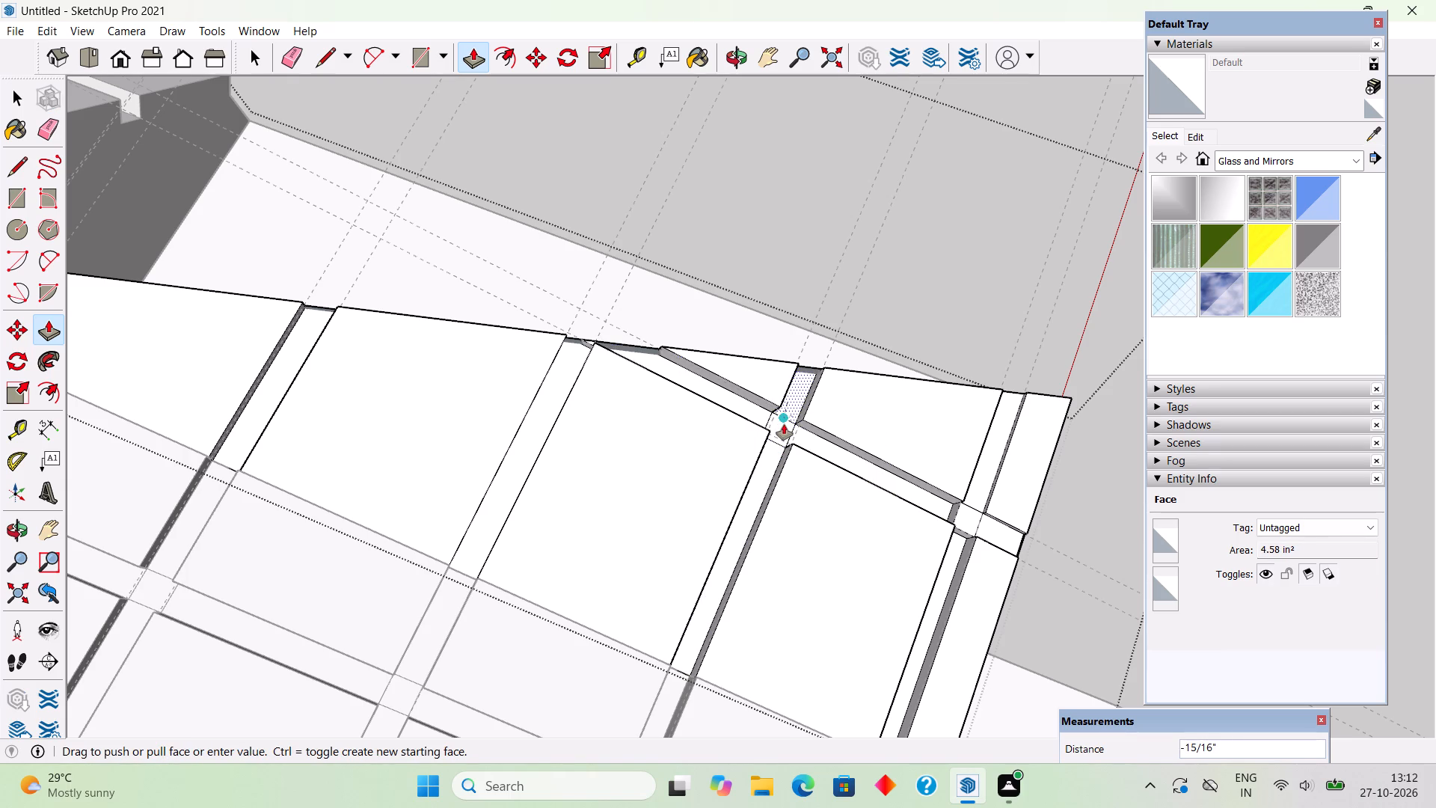
{"action": "left_click", "coordinate": [784, 424]}
Push the square crossing between the two lowest rows, the eave-end groove segment and the outer strip down to the adjoining groove's depth.
{"action": "scroll", "coordinate": [777, 414], "scroll_direction": "down", "scroll_amount": 3}
{"action": "scroll", "coordinate": [925, 493], "scroll_direction": "up", "scroll_amount": 5}
{"action": "left_click", "coordinate": [926, 492]}
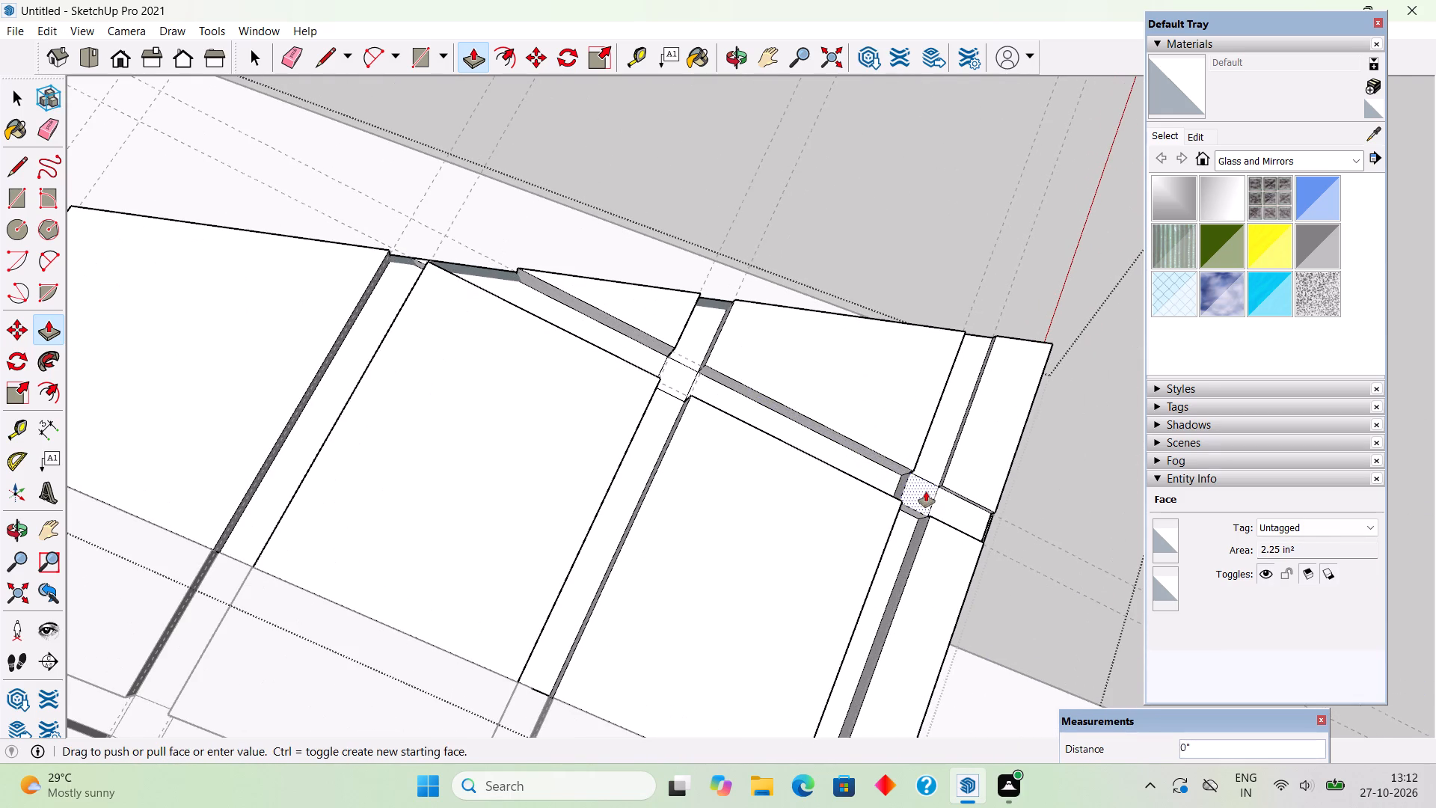
{"action": "left_click", "coordinate": [901, 534]}
{"action": "left_click", "coordinate": [939, 499]}
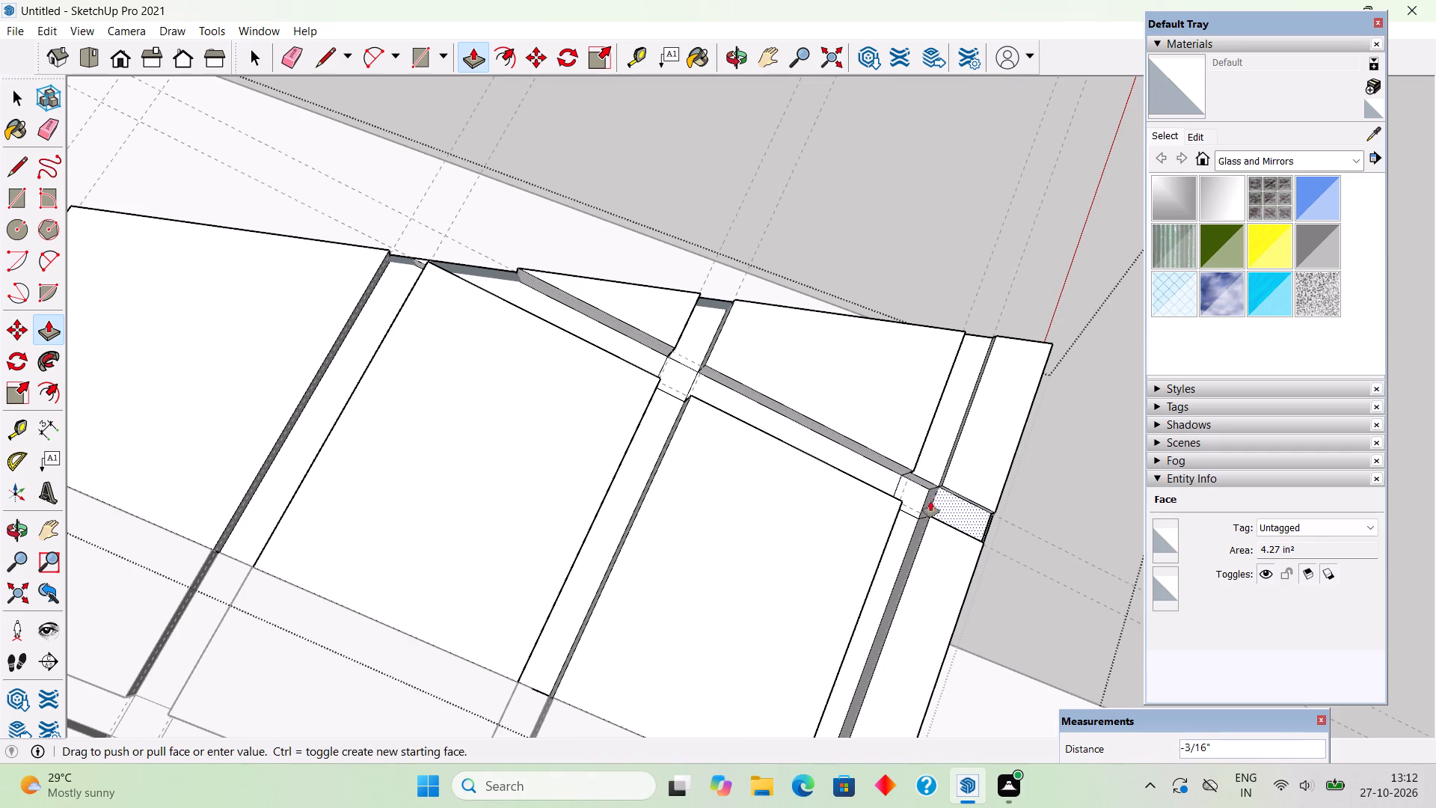
{"action": "left_click", "coordinate": [907, 523]}
{"action": "left_click", "coordinate": [923, 465]}
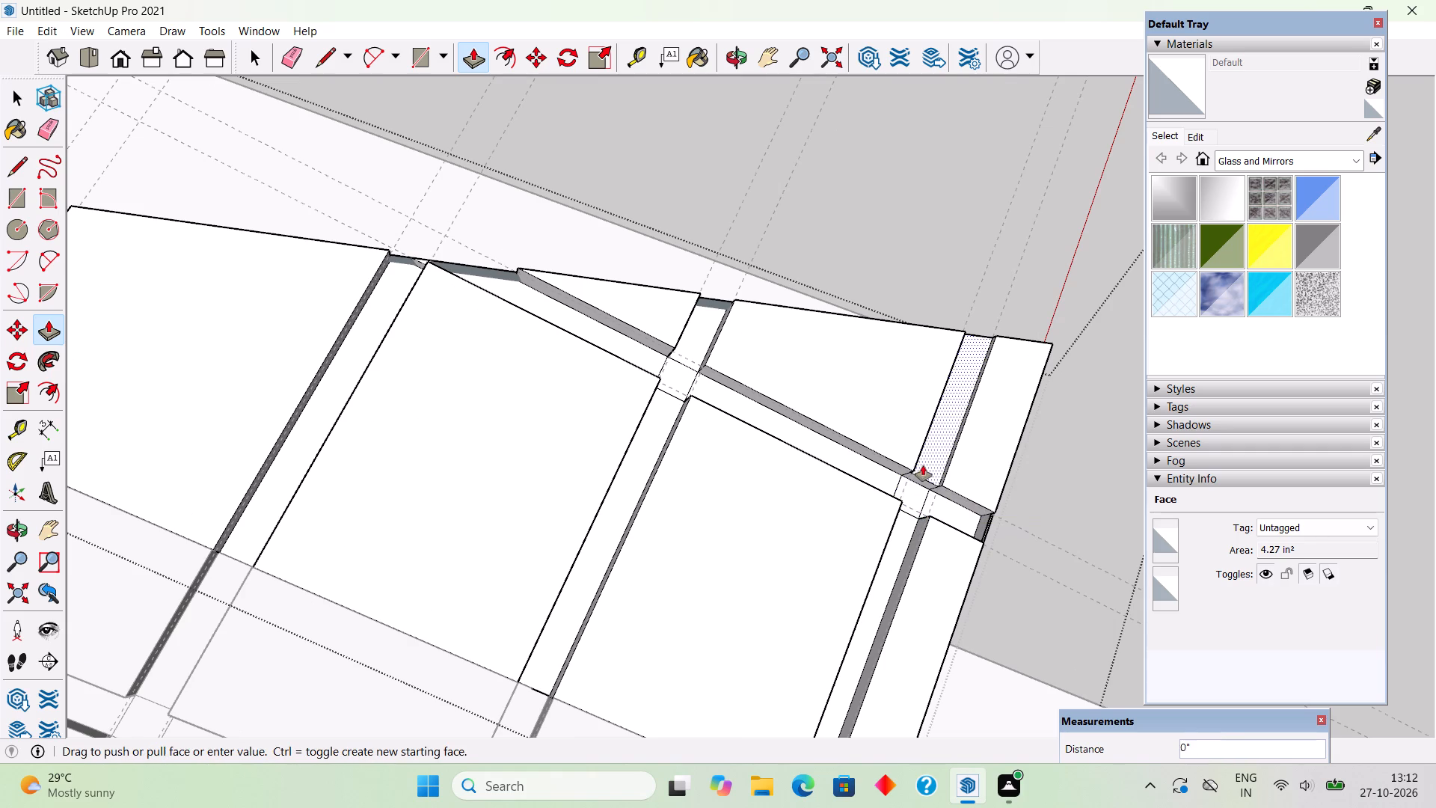
{"action": "left_click", "coordinate": [918, 509]}
Delete the small face closing the lowest groove's end on the wedge's diagonal side.
{"action": "middle_click_drag", "start_coordinate": [856, 358], "coordinate": [533, 237]}
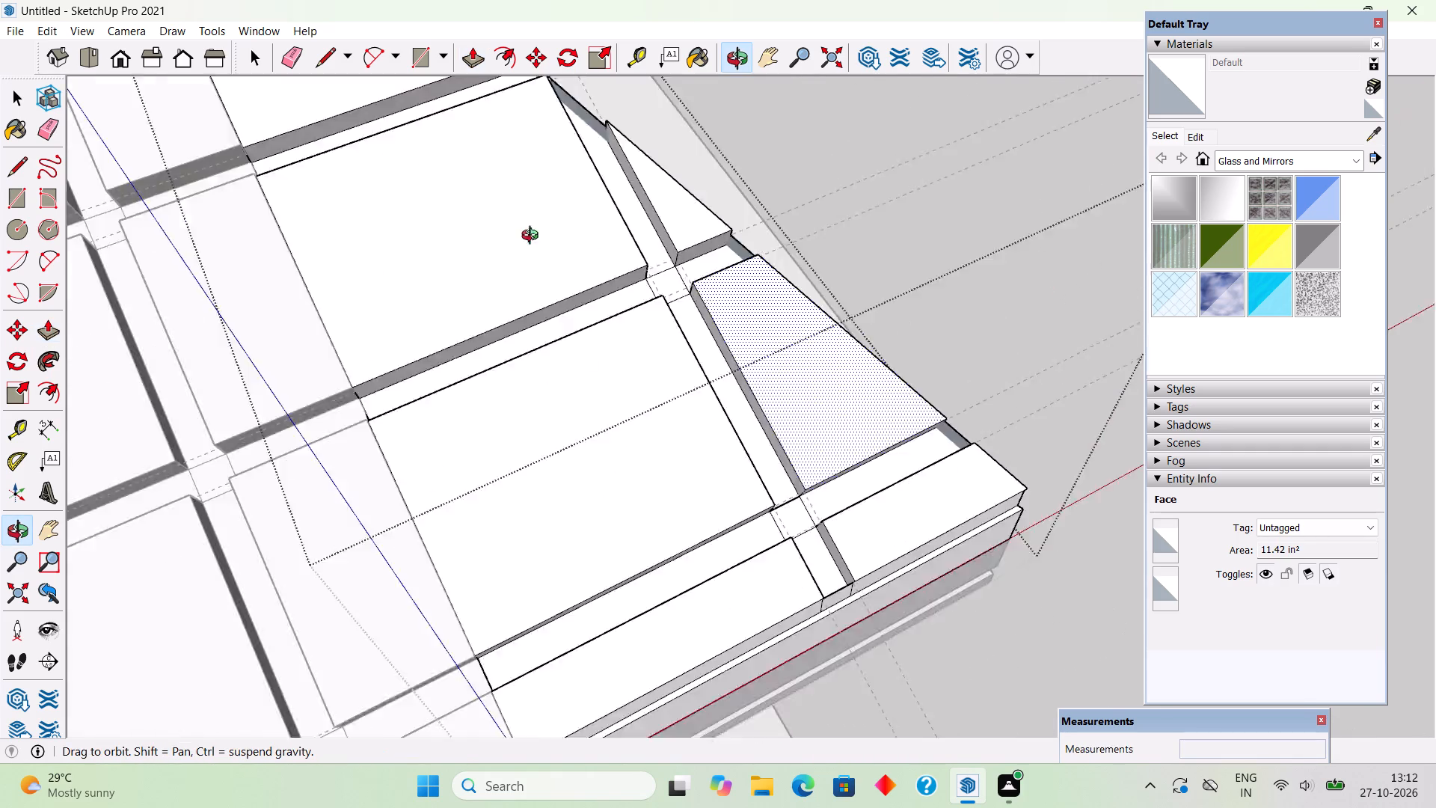
{"action": "middle_click_drag", "start_coordinate": [533, 237], "coordinate": [307, 50]}
{"action": "middle_click_drag", "start_coordinate": [552, 339], "coordinate": [201, 243]}
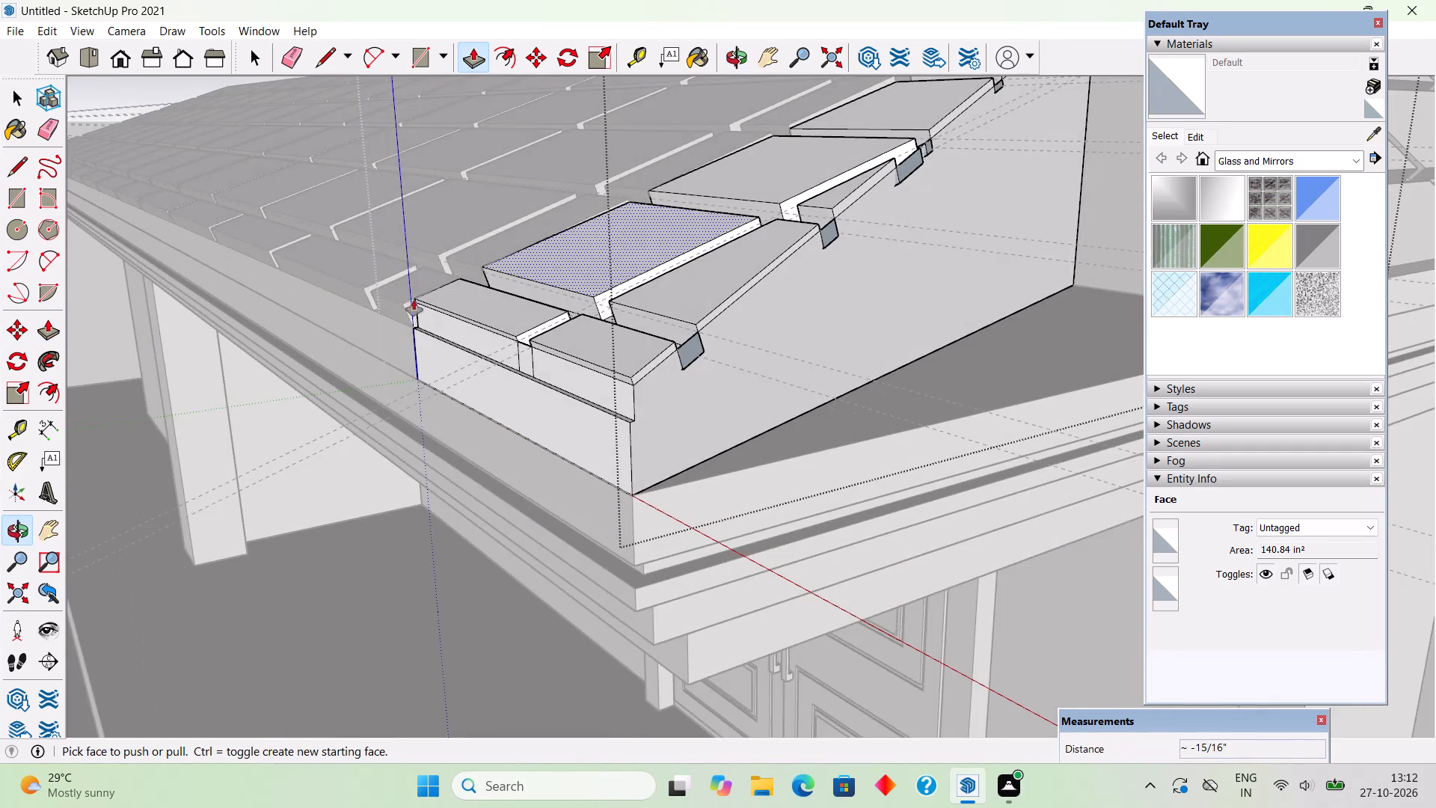
{"action": "scroll", "coordinate": [631, 332], "scroll_direction": "up", "scroll_amount": 3}
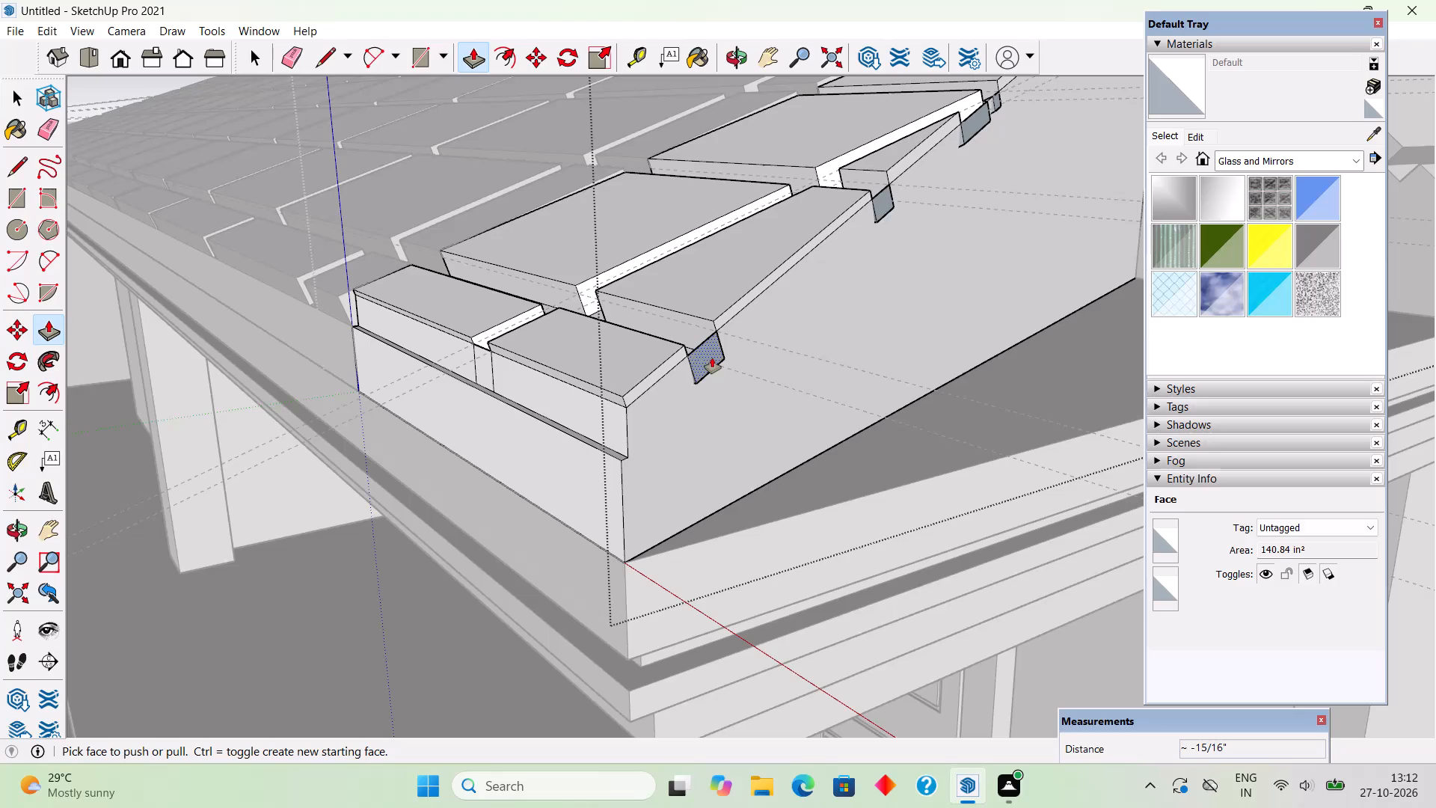
{"action": "key", "text": "Delete"}
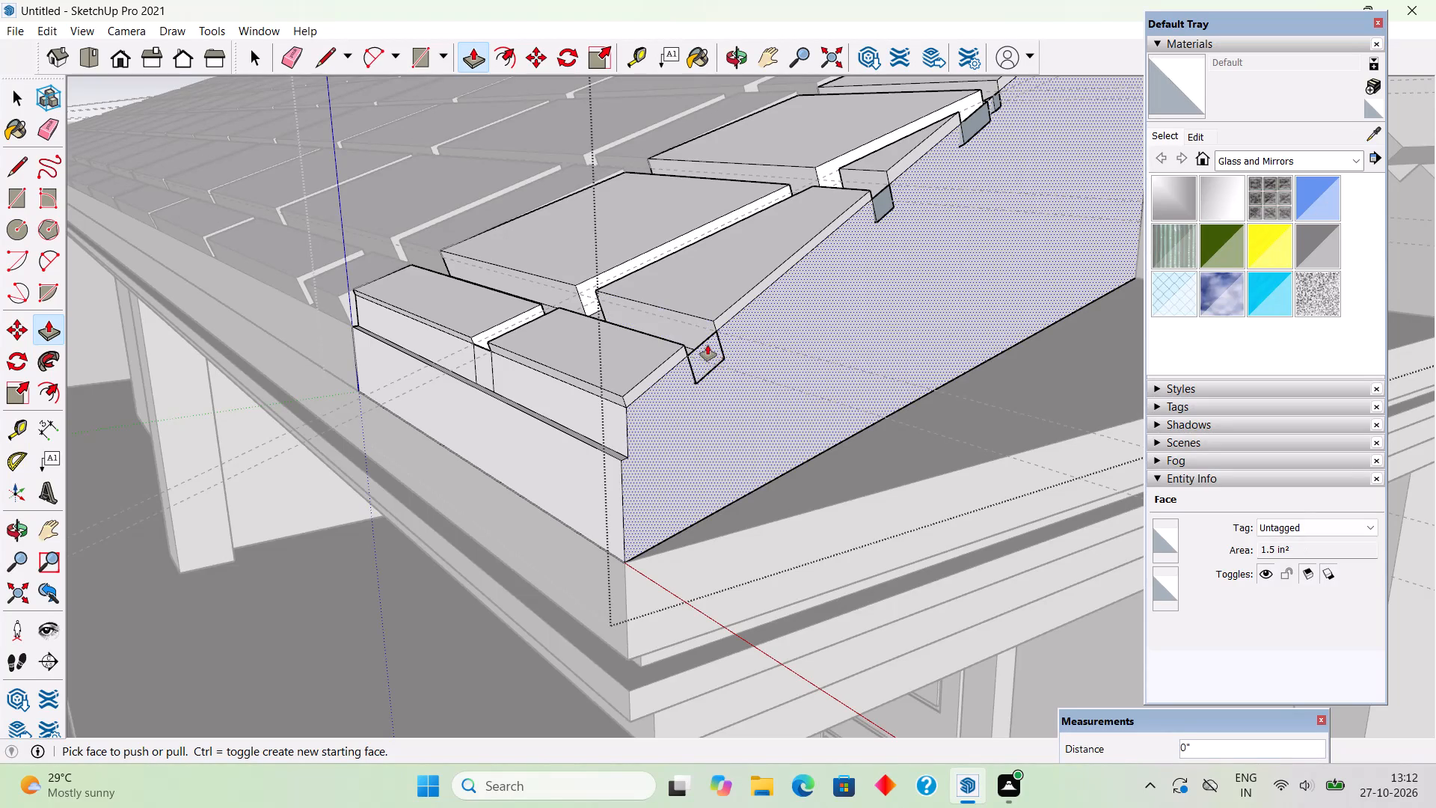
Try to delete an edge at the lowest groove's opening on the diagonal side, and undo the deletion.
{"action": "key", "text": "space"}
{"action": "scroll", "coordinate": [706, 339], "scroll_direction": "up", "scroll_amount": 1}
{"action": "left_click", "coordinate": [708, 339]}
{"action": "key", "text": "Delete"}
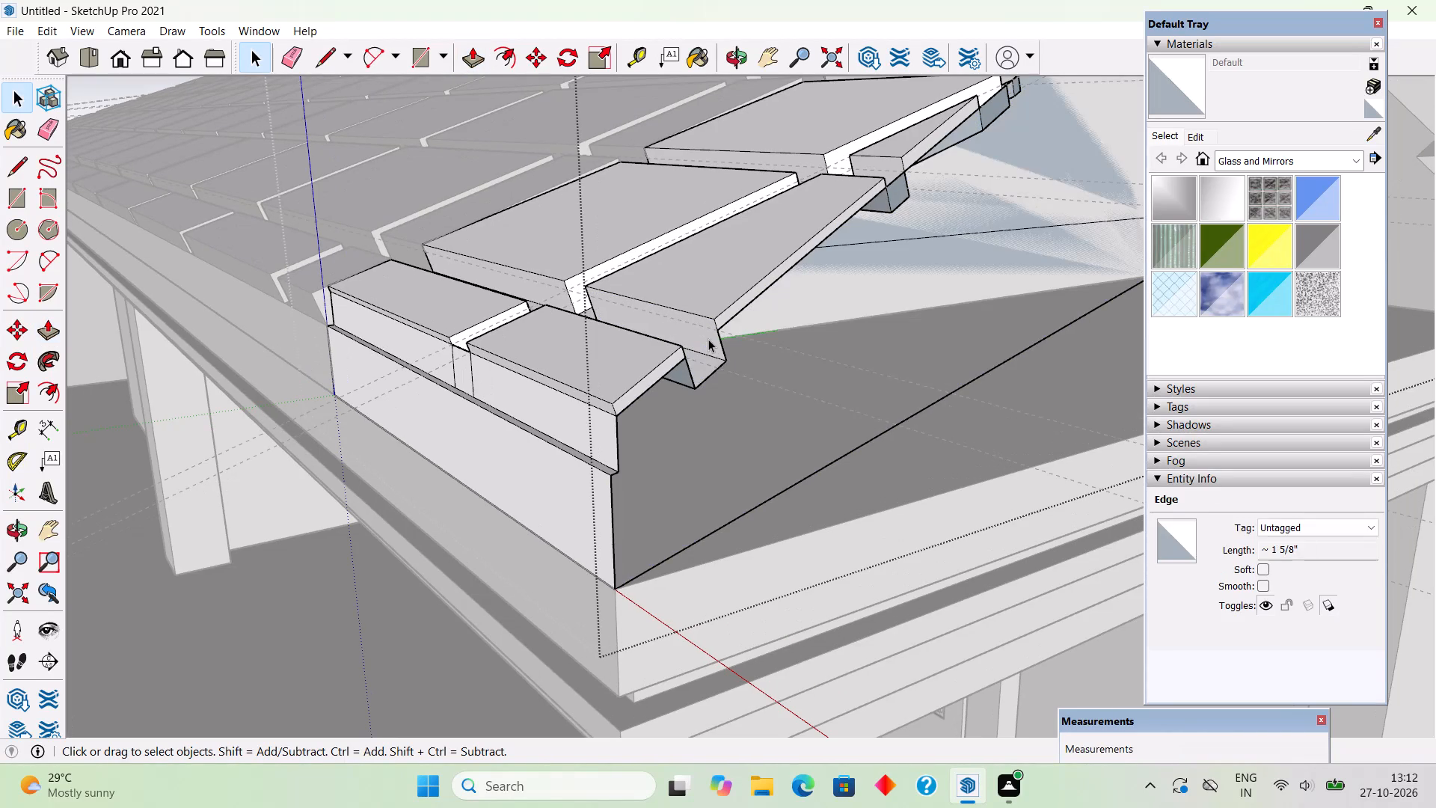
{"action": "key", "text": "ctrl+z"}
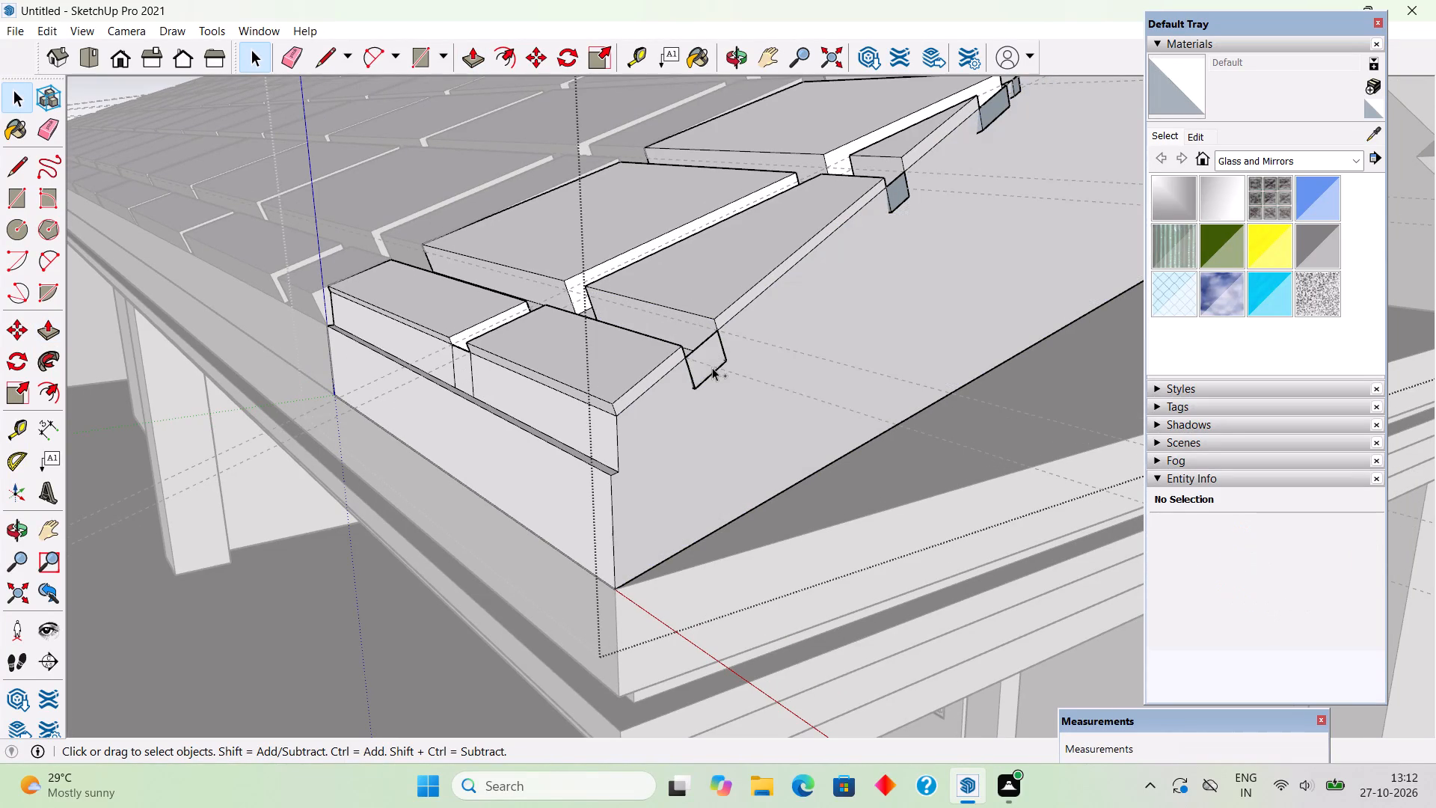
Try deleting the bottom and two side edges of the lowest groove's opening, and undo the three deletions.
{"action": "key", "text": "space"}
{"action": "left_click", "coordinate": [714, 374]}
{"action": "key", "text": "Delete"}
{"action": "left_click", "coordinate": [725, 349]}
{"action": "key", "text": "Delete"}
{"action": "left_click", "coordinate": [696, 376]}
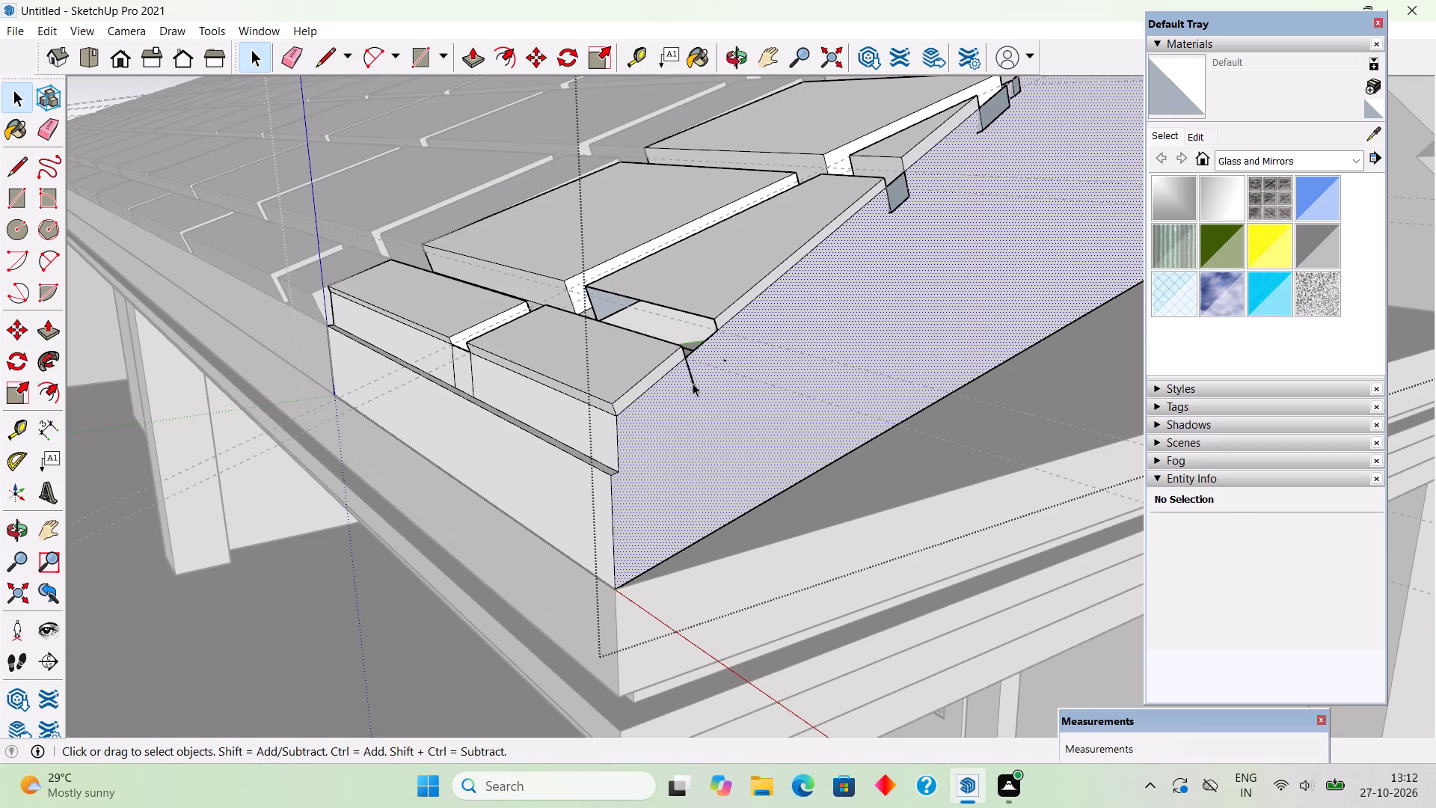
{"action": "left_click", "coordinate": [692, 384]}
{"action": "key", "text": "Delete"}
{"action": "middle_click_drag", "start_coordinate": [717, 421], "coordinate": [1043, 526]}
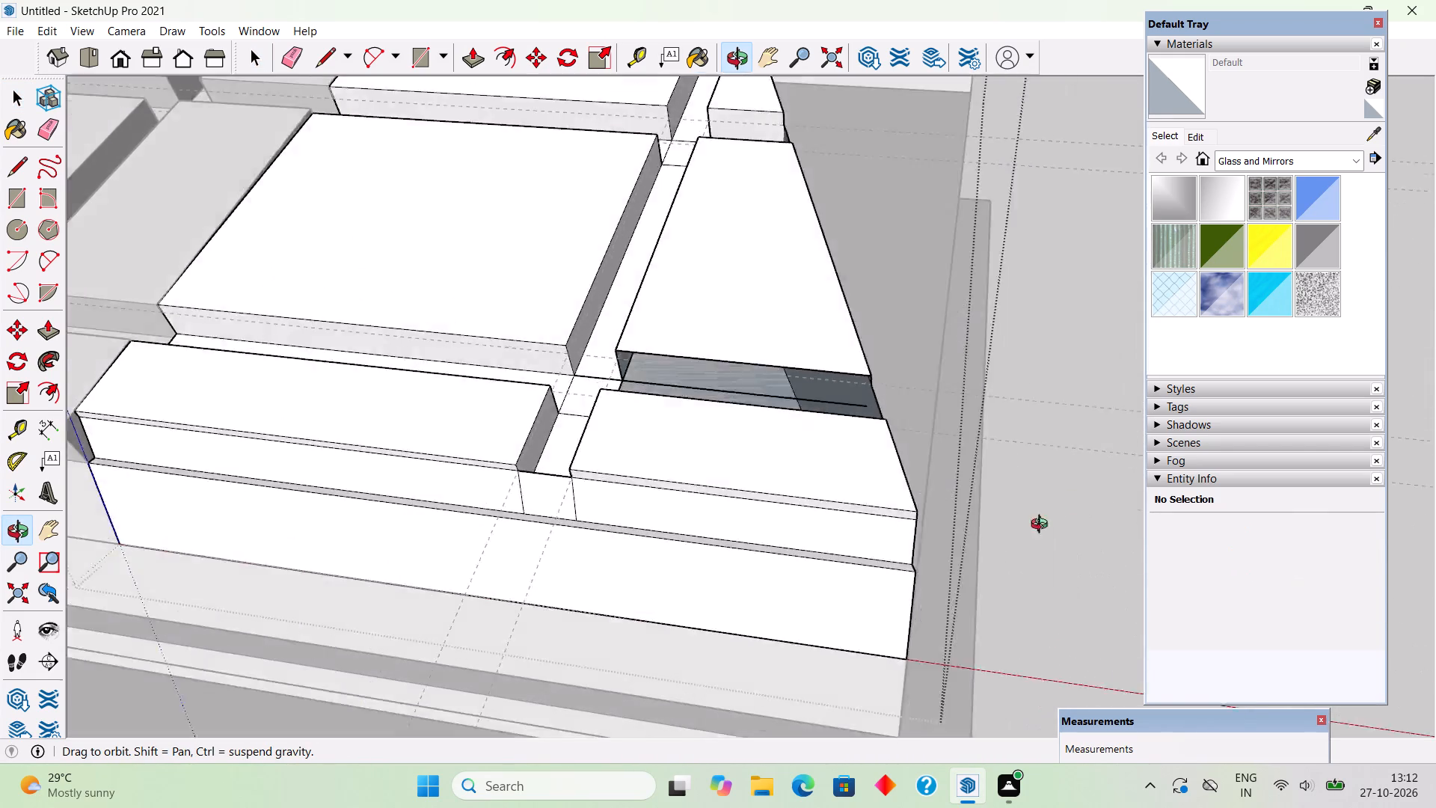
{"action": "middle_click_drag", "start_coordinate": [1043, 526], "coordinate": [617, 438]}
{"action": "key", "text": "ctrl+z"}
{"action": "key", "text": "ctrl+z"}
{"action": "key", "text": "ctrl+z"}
Close the corner wedge group to finish editing it.
{"action": "scroll", "coordinate": [617, 438], "scroll_direction": "down", "scroll_amount": 15, "text": "ctrl"}
{"action": "middle_click_drag", "start_coordinate": [629, 468], "coordinate": [972, 462]}
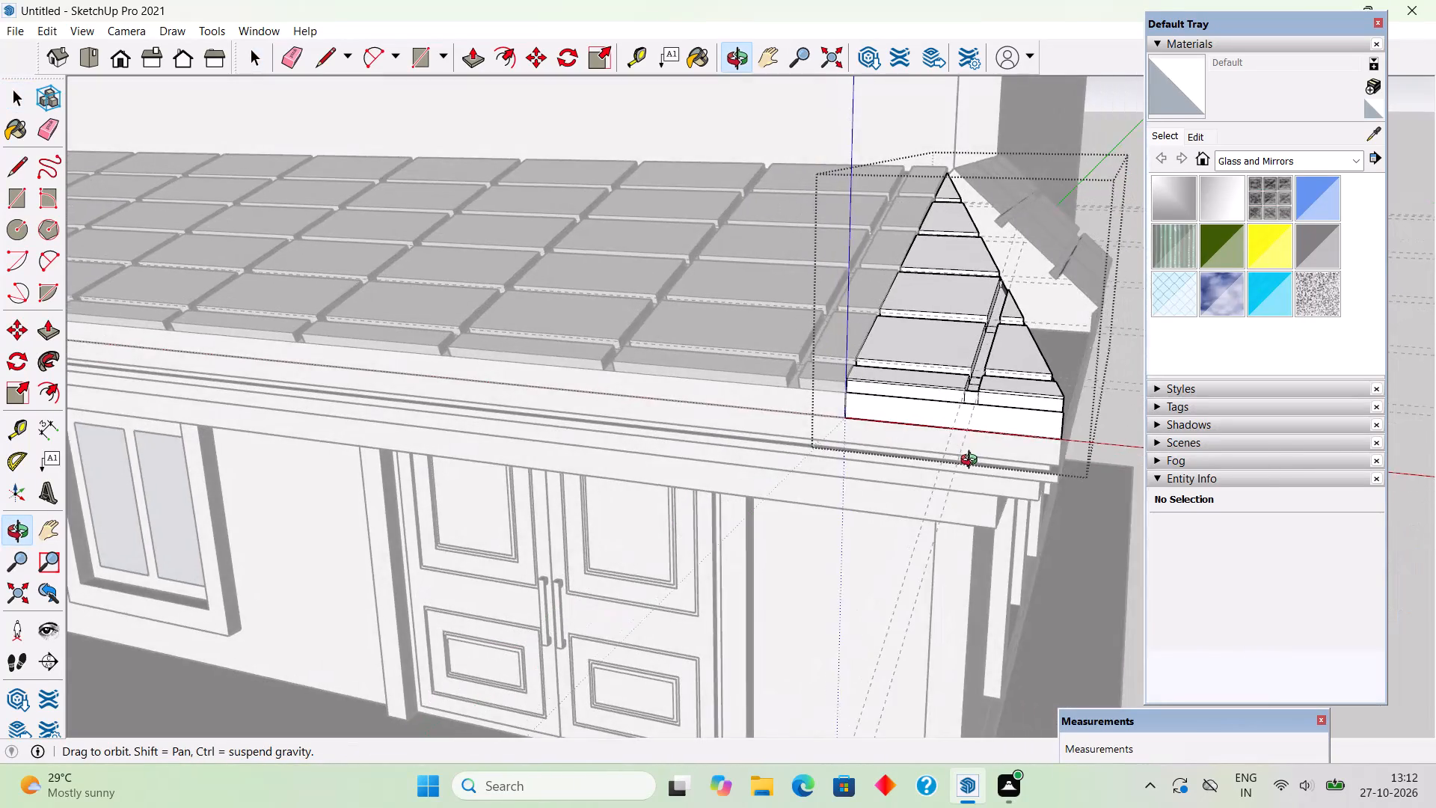
{"action": "middle_click_drag", "start_coordinate": [972, 462], "coordinate": [1038, 490]}
{"action": "scroll", "coordinate": [1038, 490], "scroll_direction": "down", "scroll_amount": 11}
{"action": "left_click", "coordinate": [1061, 205]}
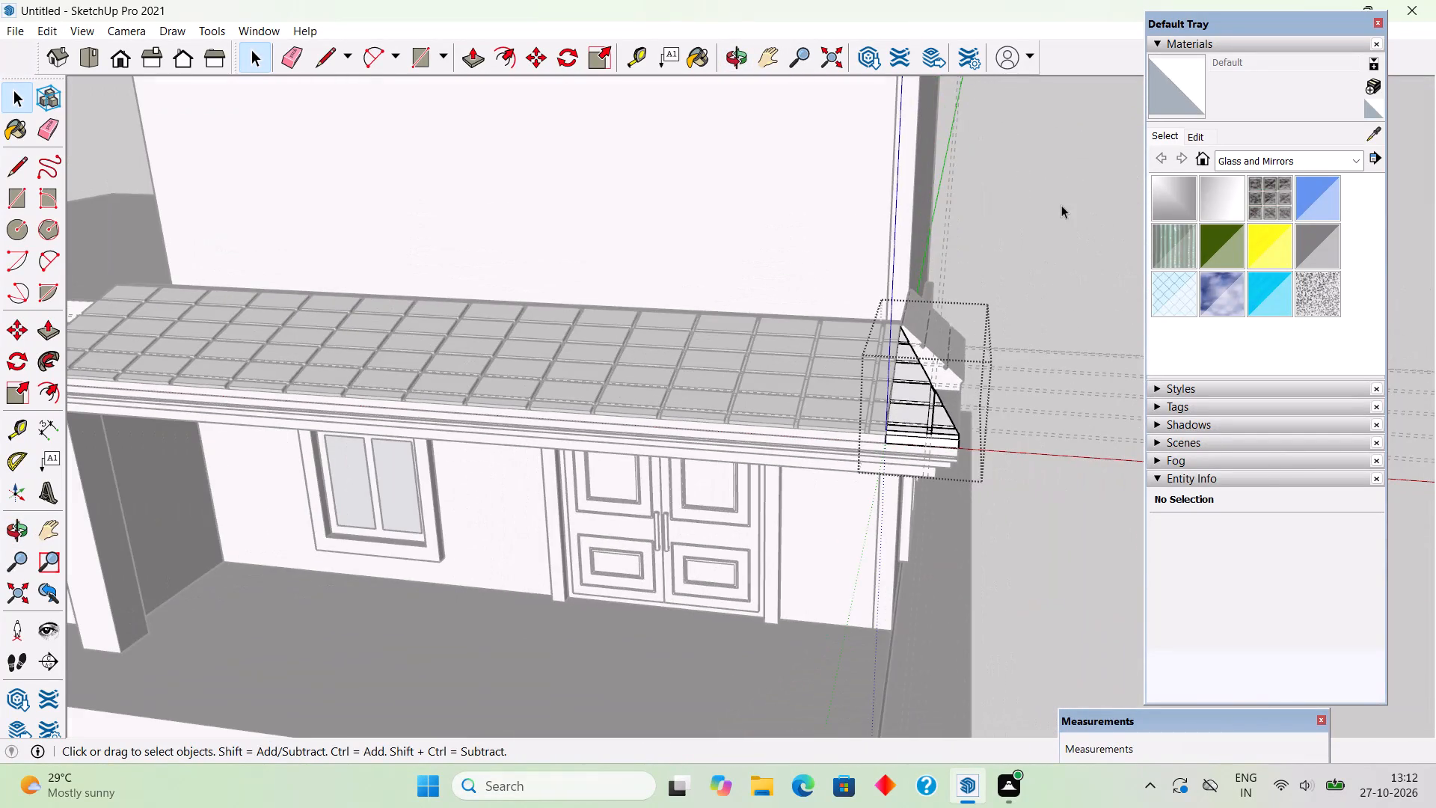
Examine the tiled porch roof and its corner from the front and the side of the house.
{"action": "scroll", "coordinate": [977, 364], "scroll_direction": "up", "scroll_amount": 5}
{"action": "scroll", "coordinate": [966, 397], "scroll_direction": "down", "scroll_amount": 2}
{"action": "middle_click_drag", "start_coordinate": [950, 382], "coordinate": [1049, 276]}
{"action": "scroll", "coordinate": [1049, 276], "scroll_direction": "down", "scroll_amount": 2}
{"action": "scroll", "coordinate": [715, 293], "scroll_direction": "down", "scroll_amount": 4}
{"action": "middle_click_drag", "start_coordinate": [663, 334], "coordinate": [703, 366]}
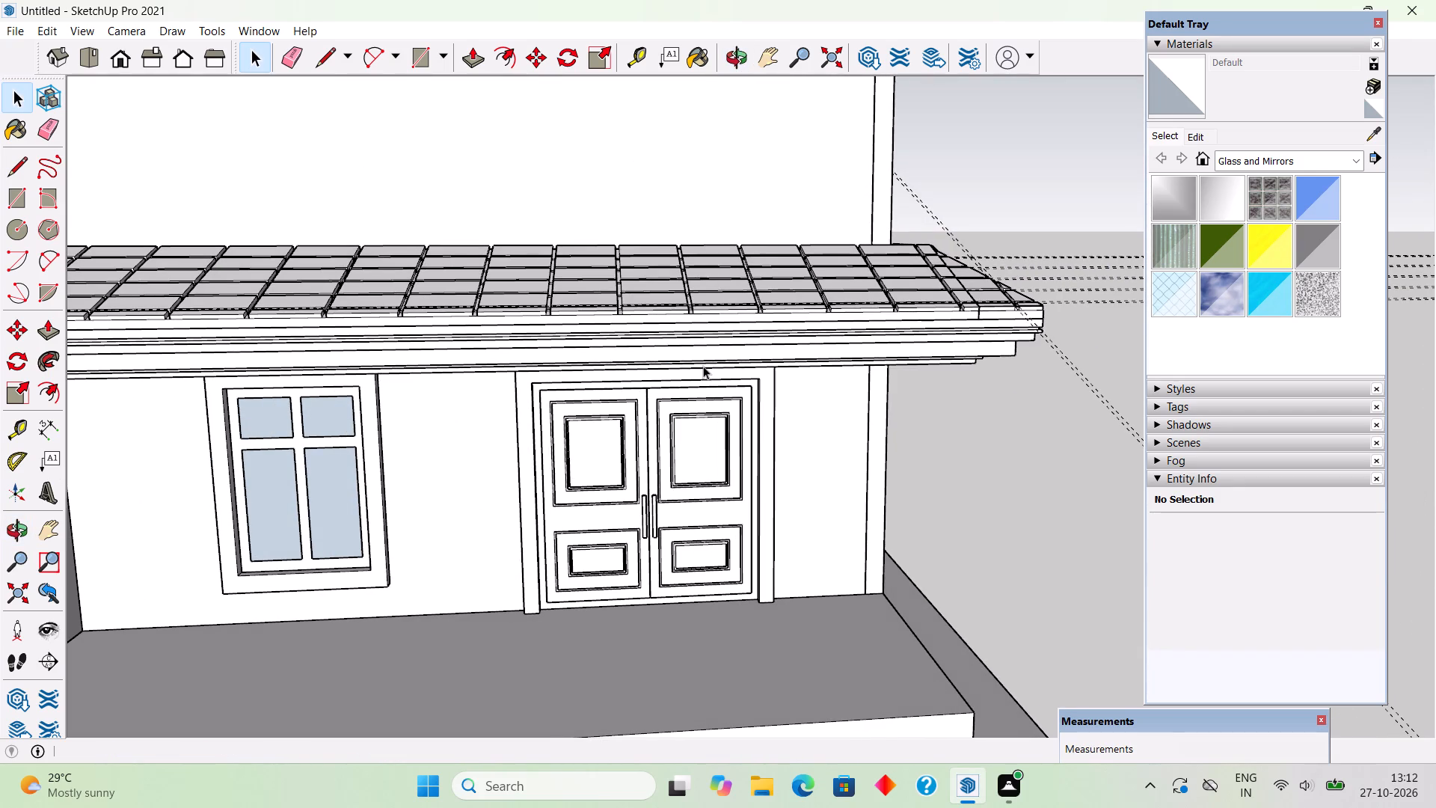
{"action": "scroll", "coordinate": [741, 361], "scroll_direction": "down", "scroll_amount": 9}
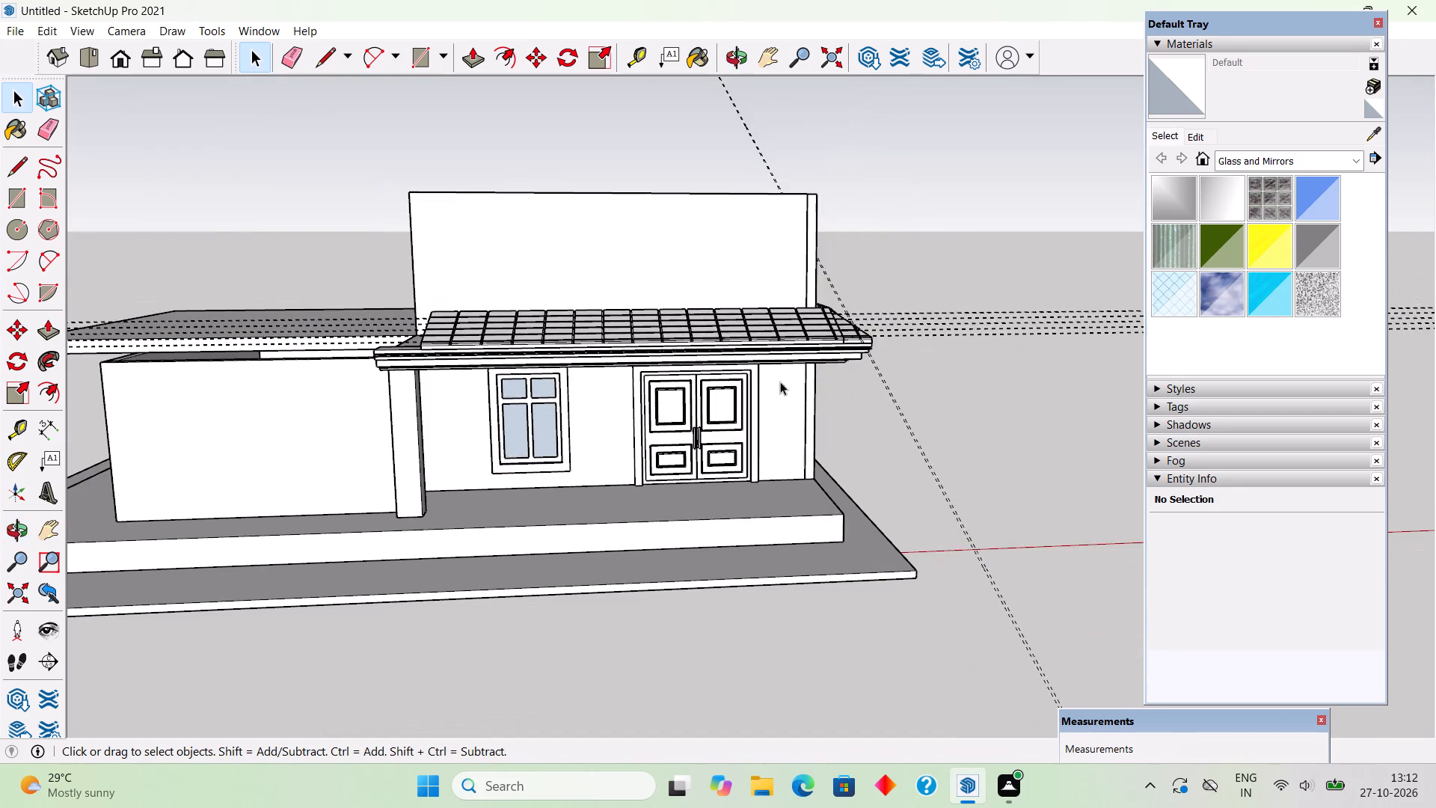
{"action": "middle_click_drag", "start_coordinate": [772, 378], "coordinate": [157, 377]}
{"action": "scroll", "coordinate": [684, 344], "scroll_direction": "up", "scroll_amount": 5}
{"action": "scroll", "coordinate": [682, 359], "scroll_direction": "down", "scroll_amount": 1}
{"action": "middle_click_drag", "start_coordinate": [682, 359], "coordinate": [800, 538]}
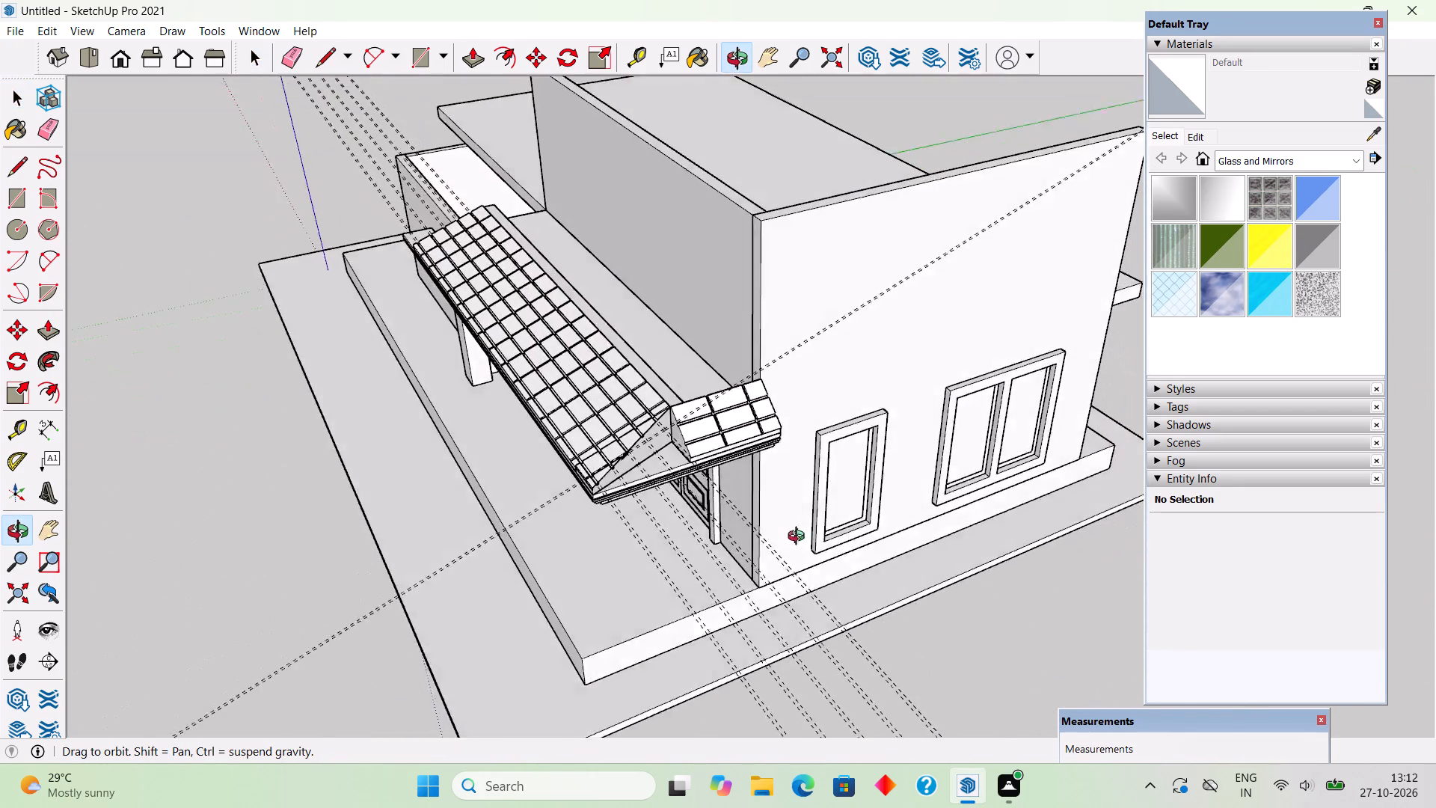
{"action": "middle_click_drag", "start_coordinate": [800, 538], "coordinate": [882, 563]}
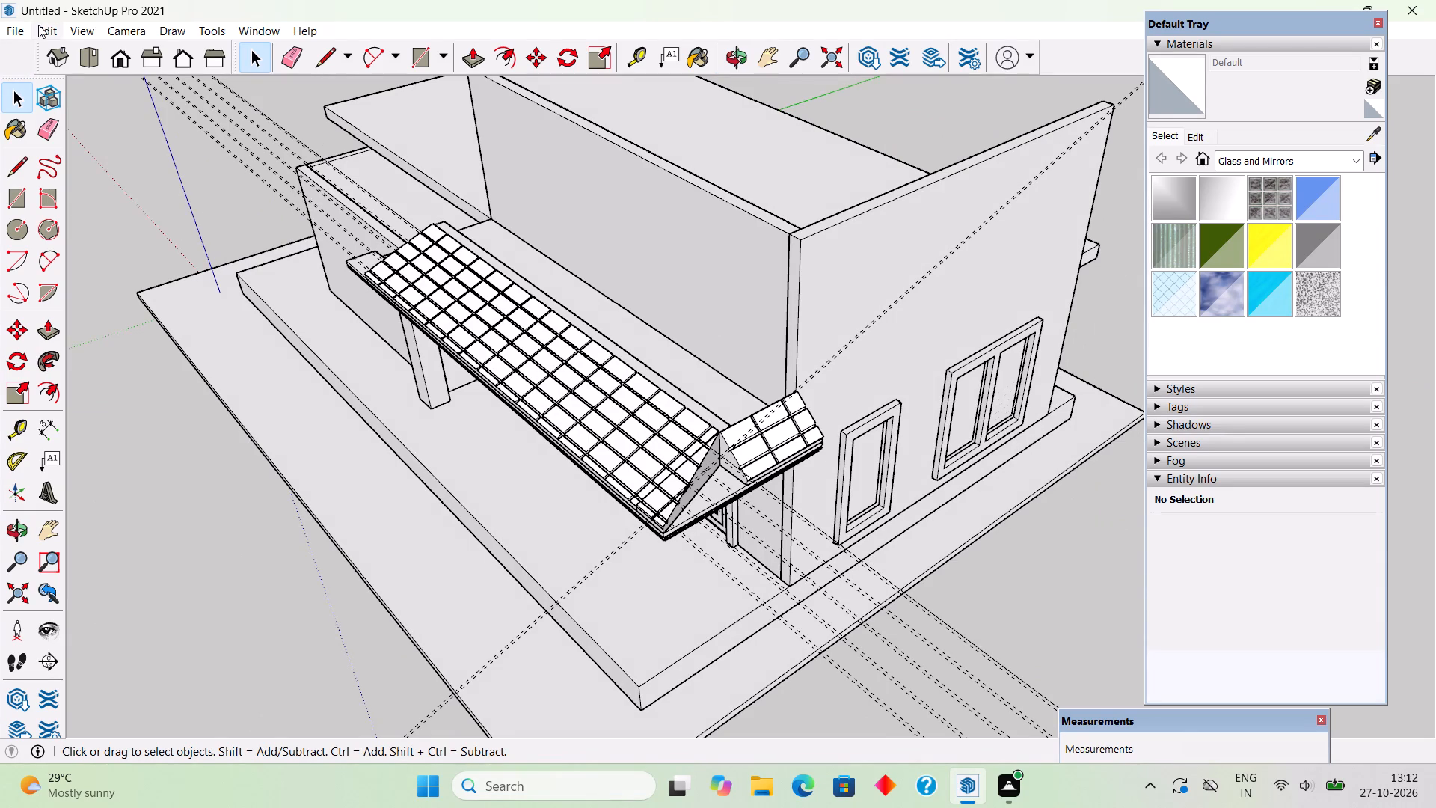
Delete all guides from the model.
{"action": "left_click", "coordinate": [38, 25]}
{"action": "left_click", "coordinate": [159, 198]}
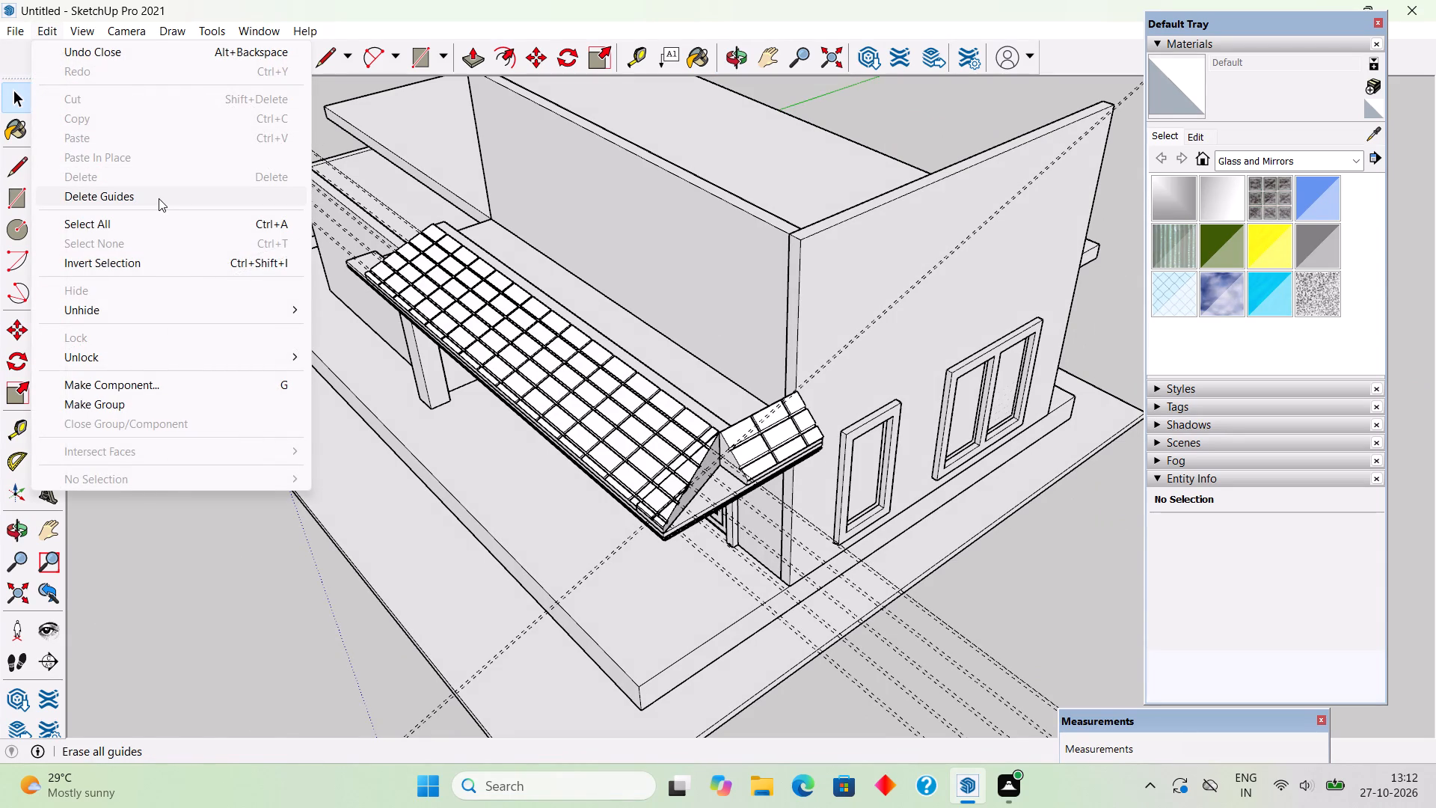
Examine the open gap at the porch corner between the front wedge and the short side roof.
{"action": "middle_click_drag", "start_coordinate": [811, 444], "coordinate": [895, 357]}
{"action": "scroll", "coordinate": [814, 414], "scroll_direction": "up", "scroll_amount": 1}
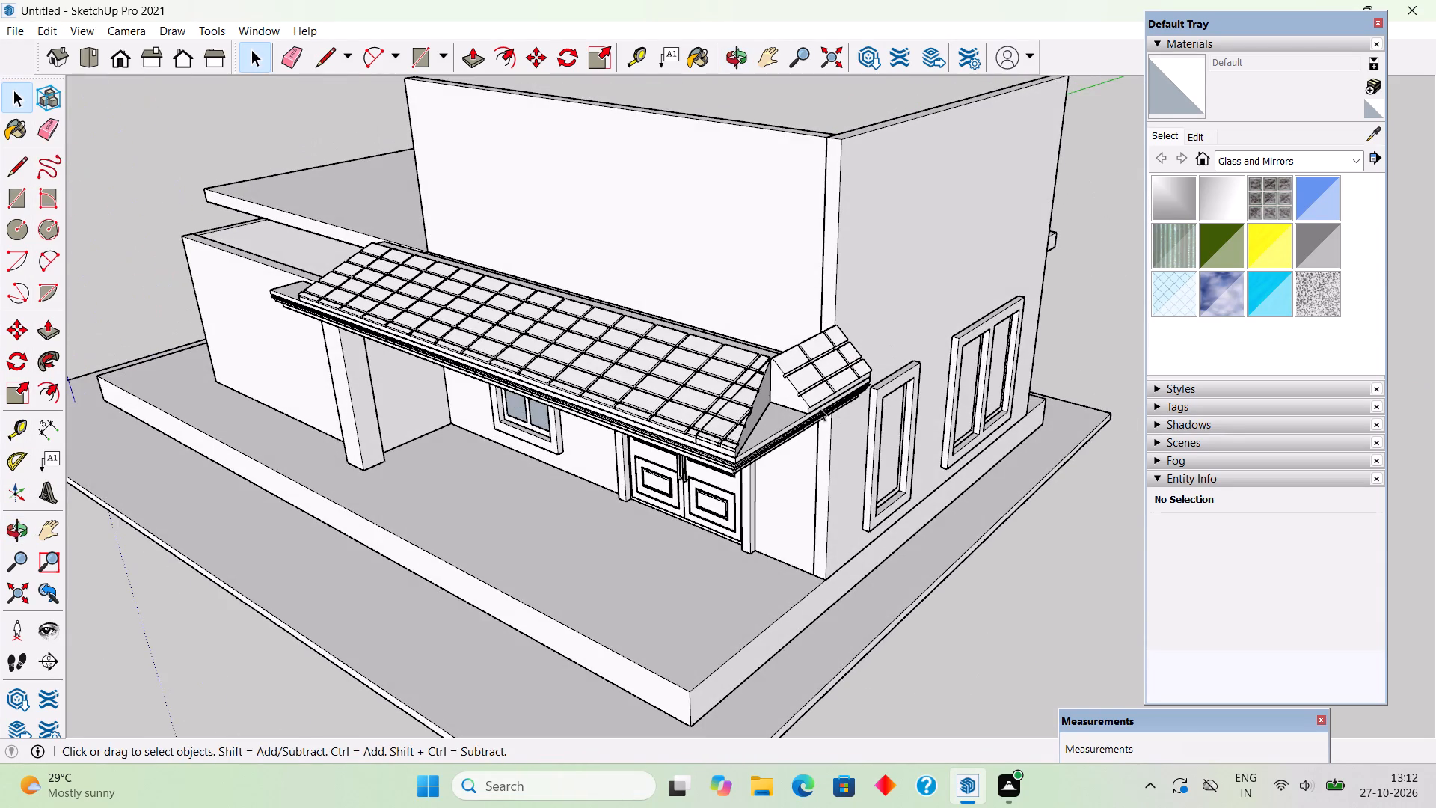
{"action": "scroll", "coordinate": [817, 408], "scroll_direction": "up", "scroll_amount": 6}
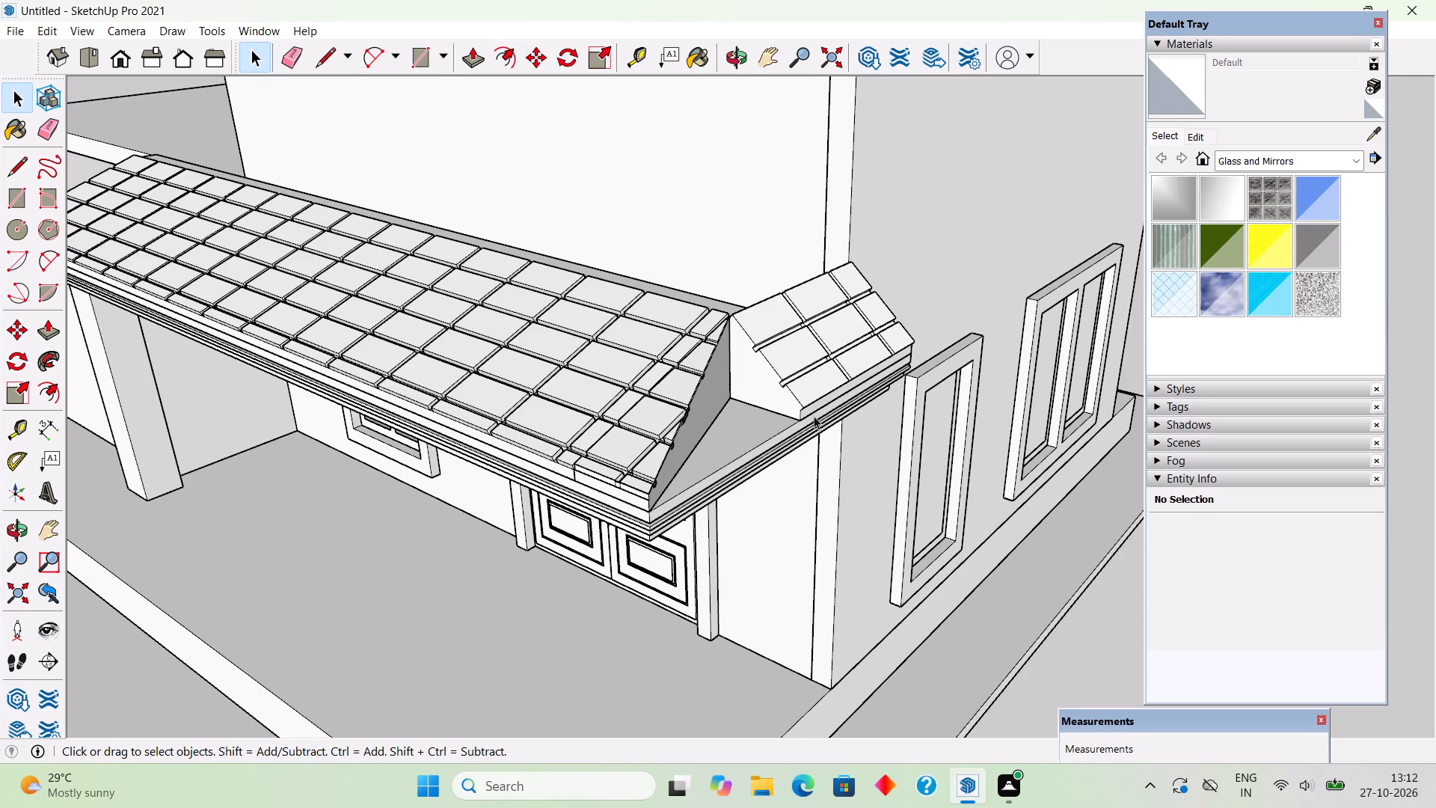
{"action": "scroll", "coordinate": [758, 356], "scroll_direction": "up", "scroll_amount": 4}
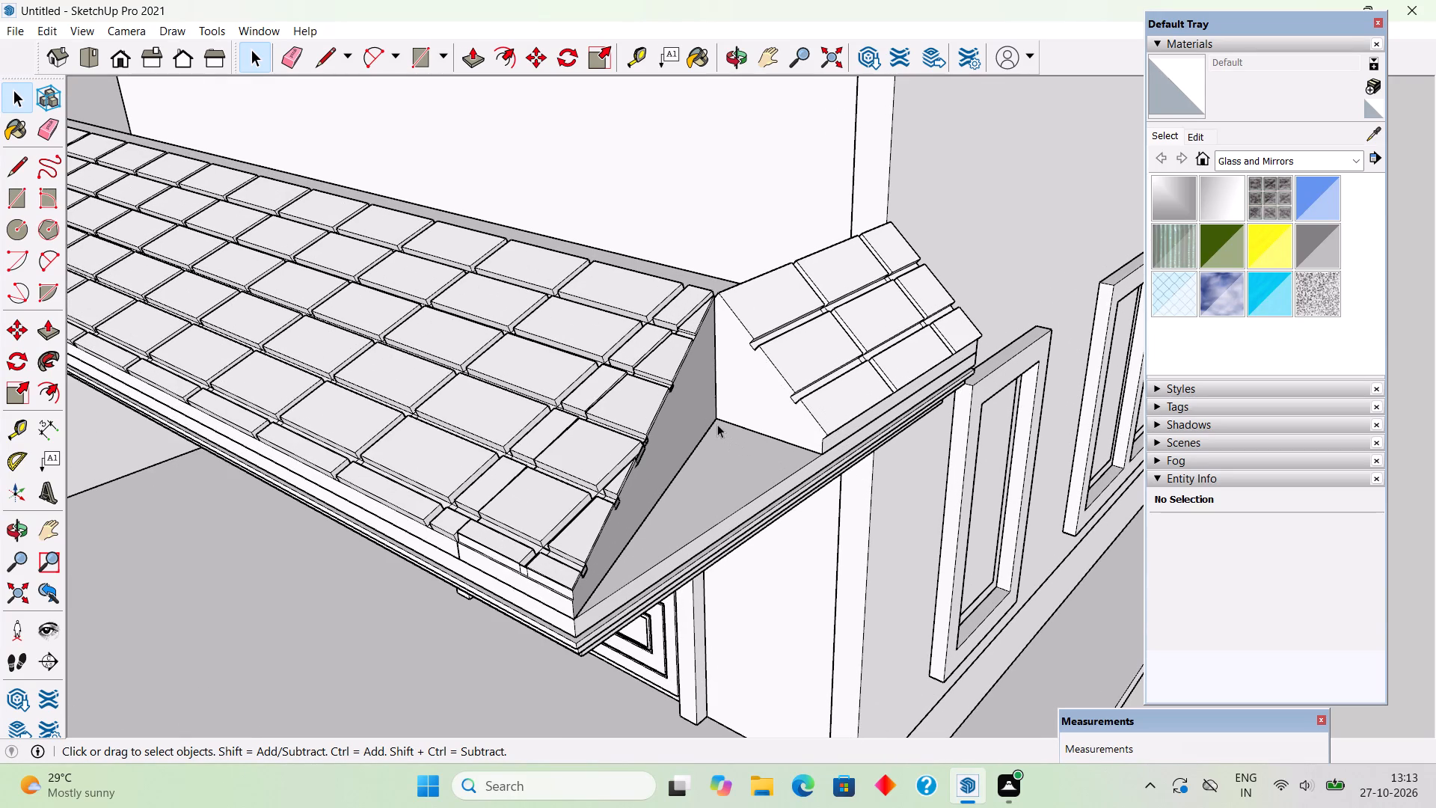
{"action": "middle_click_drag", "start_coordinate": [854, 440], "coordinate": [1051, 480]}
{"action": "scroll", "coordinate": [1076, 476], "scroll_direction": "up", "scroll_amount": 4}
{"action": "middle_click_drag", "start_coordinate": [1029, 389], "coordinate": [916, 269]}
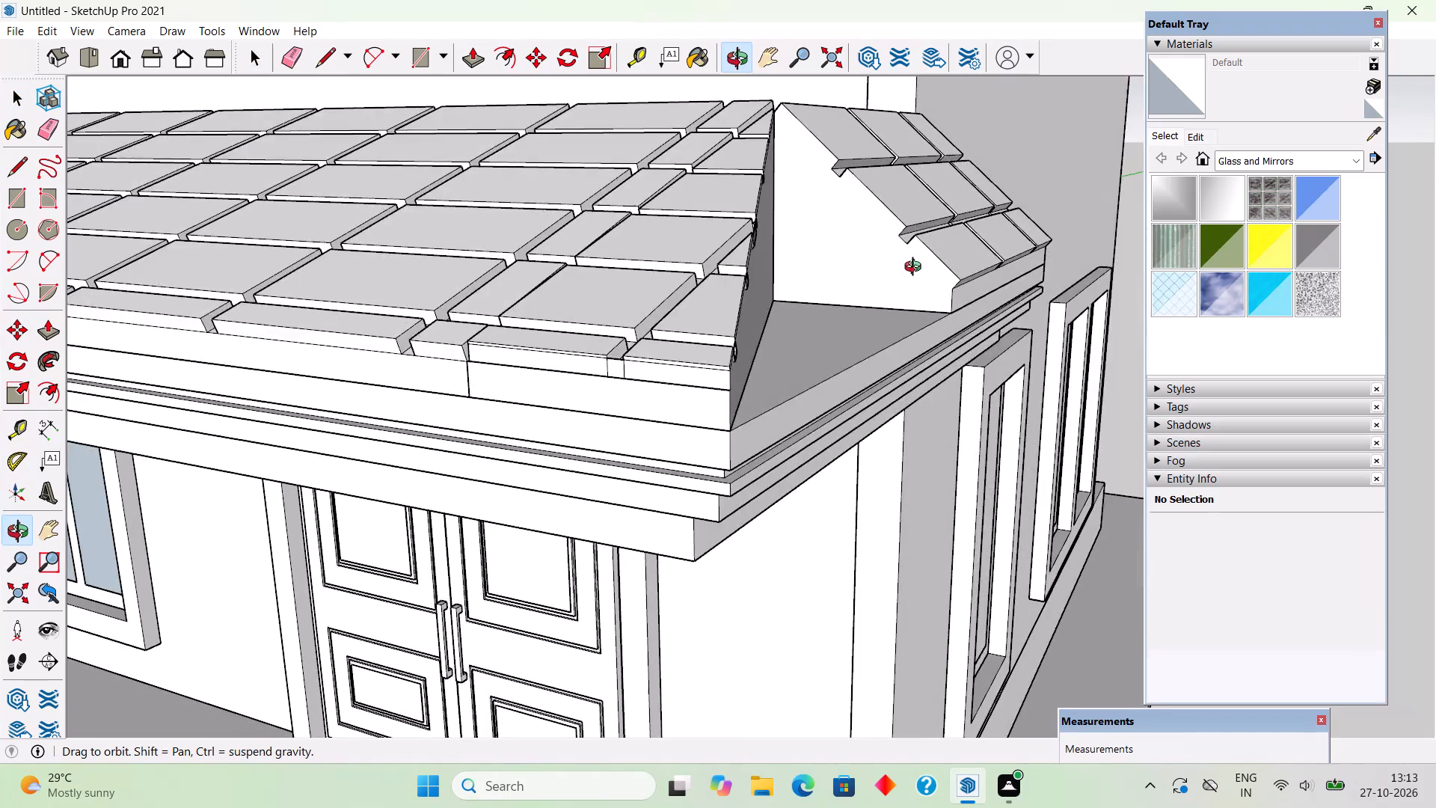
{"action": "middle_click_drag", "start_coordinate": [916, 269], "coordinate": [852, 272]}
{"action": "scroll", "coordinate": [853, 272], "scroll_direction": "down", "scroll_amount": 5}
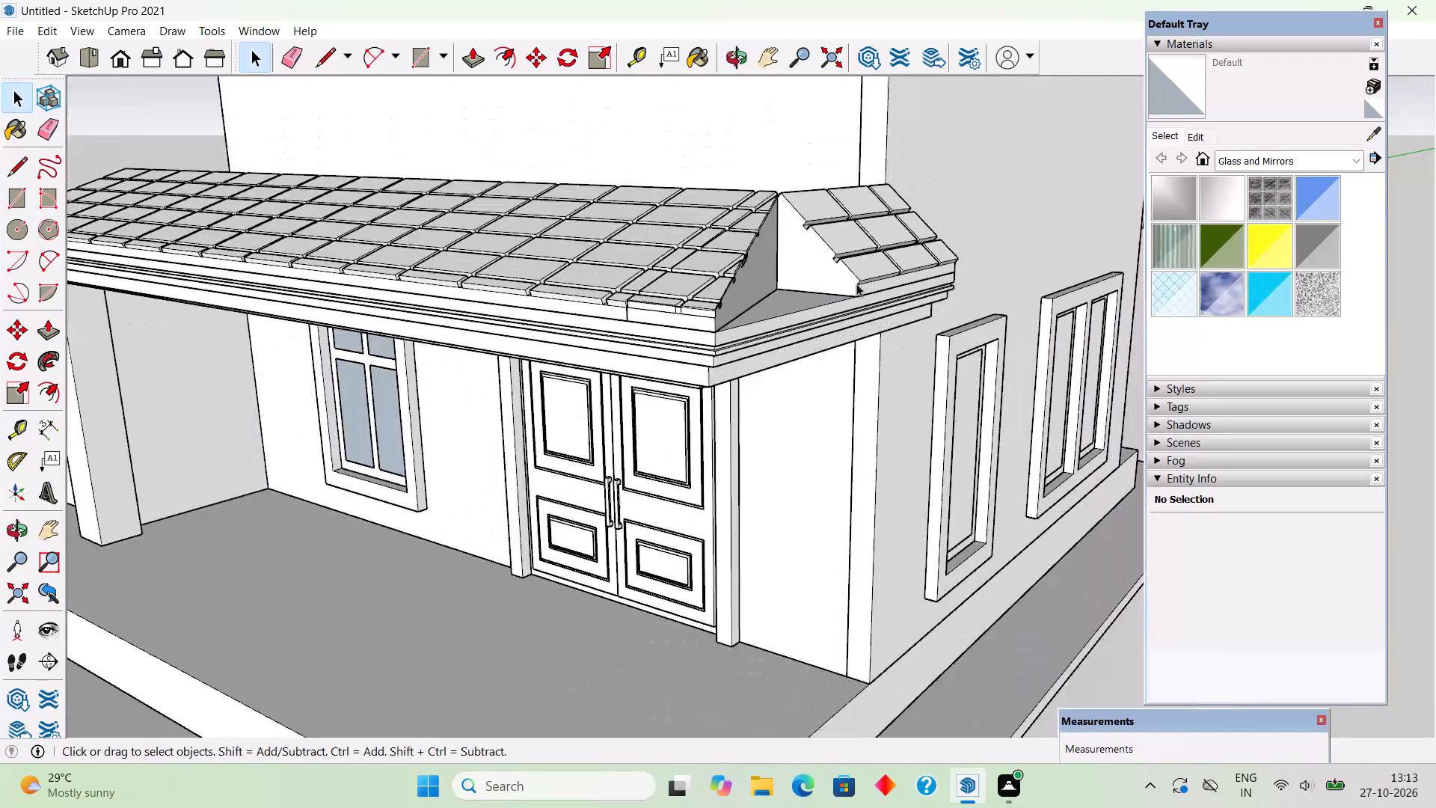
{"action": "scroll", "coordinate": [856, 284], "scroll_direction": "down", "scroll_amount": 7}
{"action": "middle_click_drag", "start_coordinate": [781, 402], "coordinate": [572, 509]}
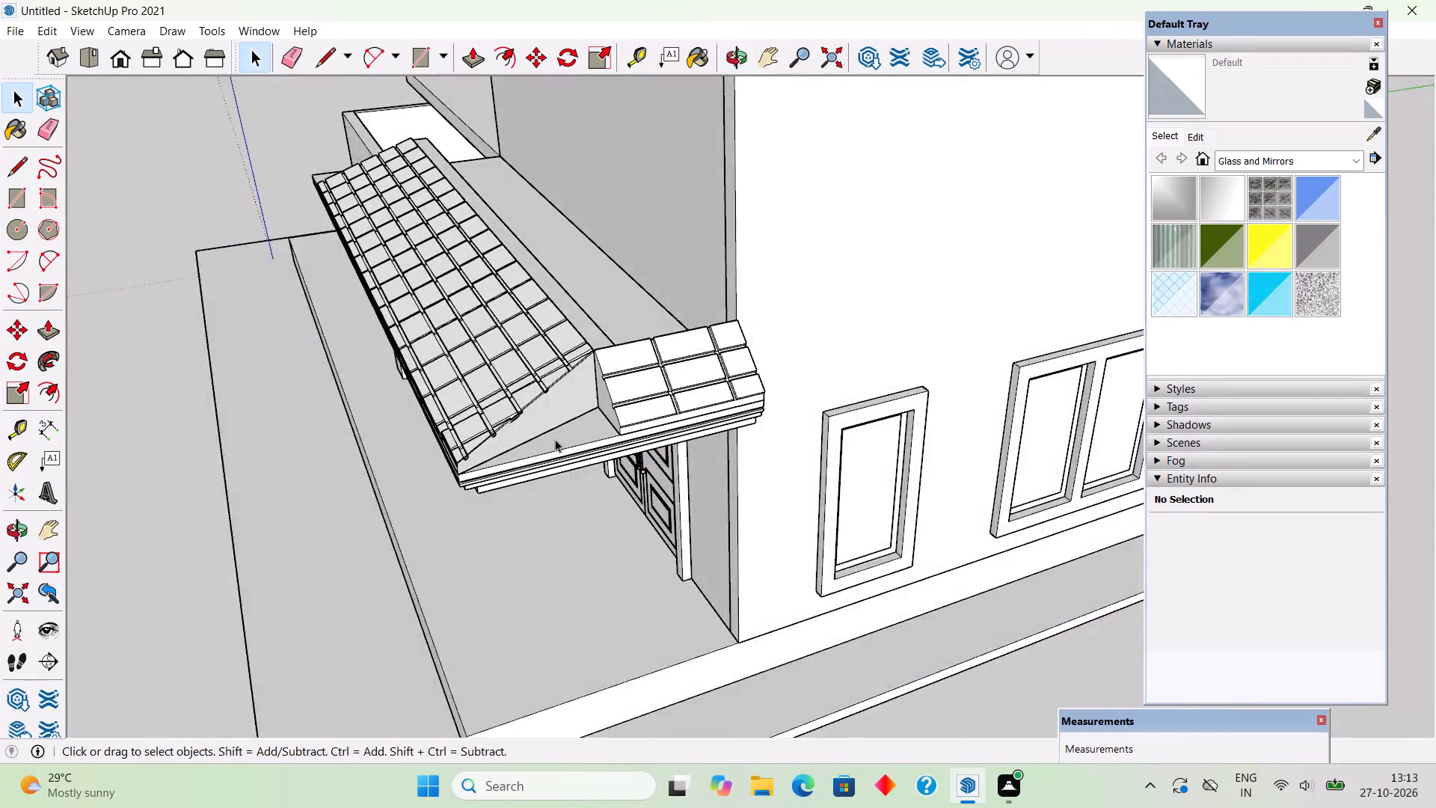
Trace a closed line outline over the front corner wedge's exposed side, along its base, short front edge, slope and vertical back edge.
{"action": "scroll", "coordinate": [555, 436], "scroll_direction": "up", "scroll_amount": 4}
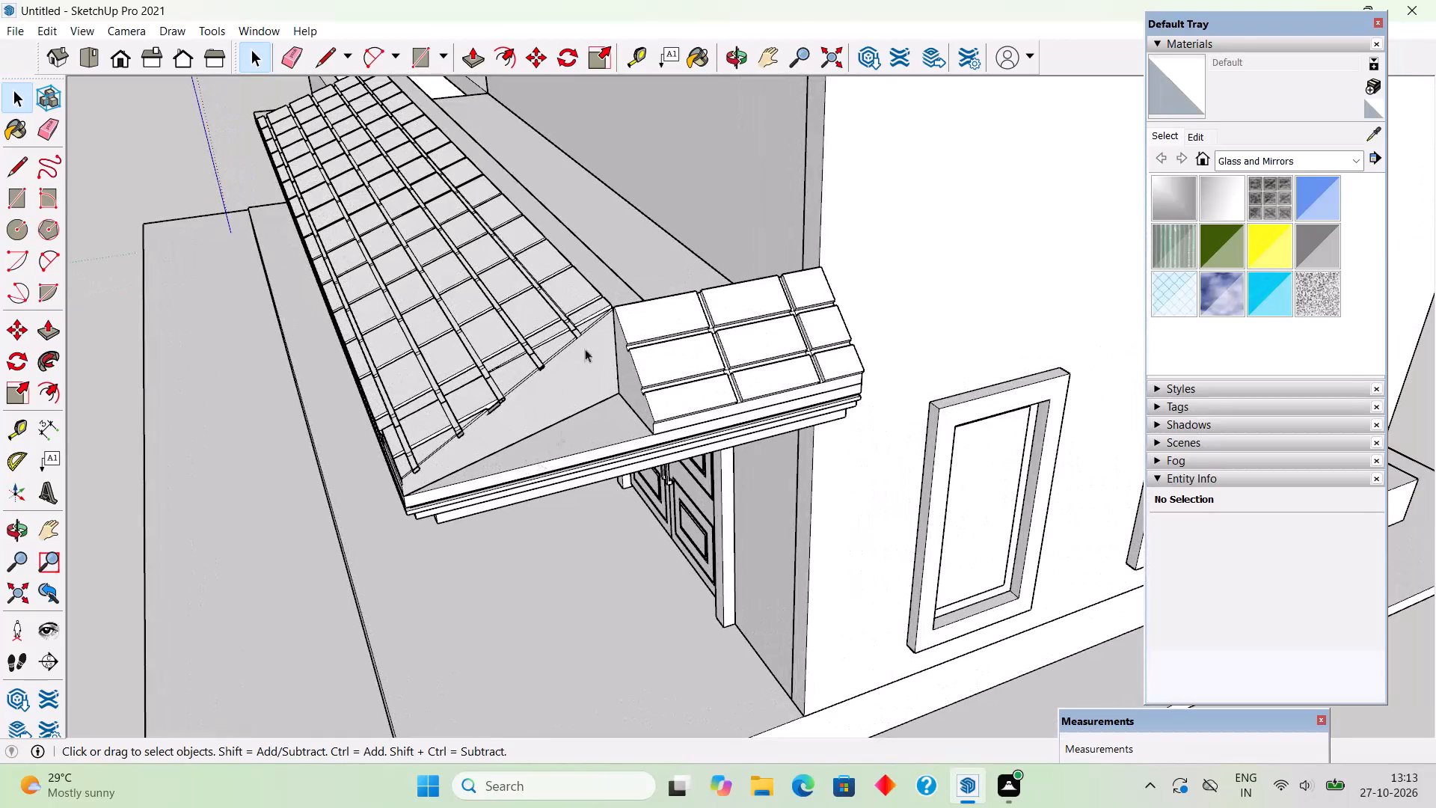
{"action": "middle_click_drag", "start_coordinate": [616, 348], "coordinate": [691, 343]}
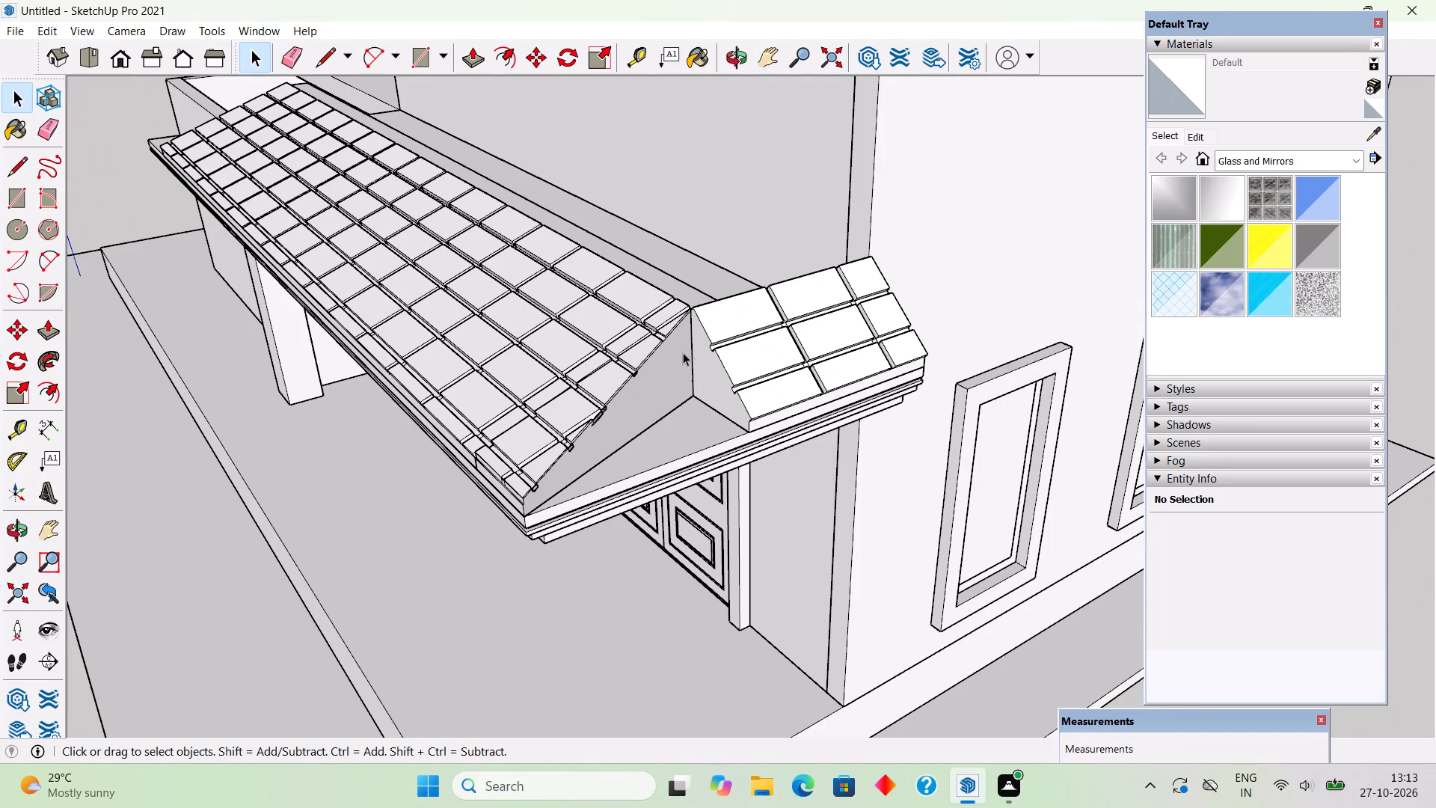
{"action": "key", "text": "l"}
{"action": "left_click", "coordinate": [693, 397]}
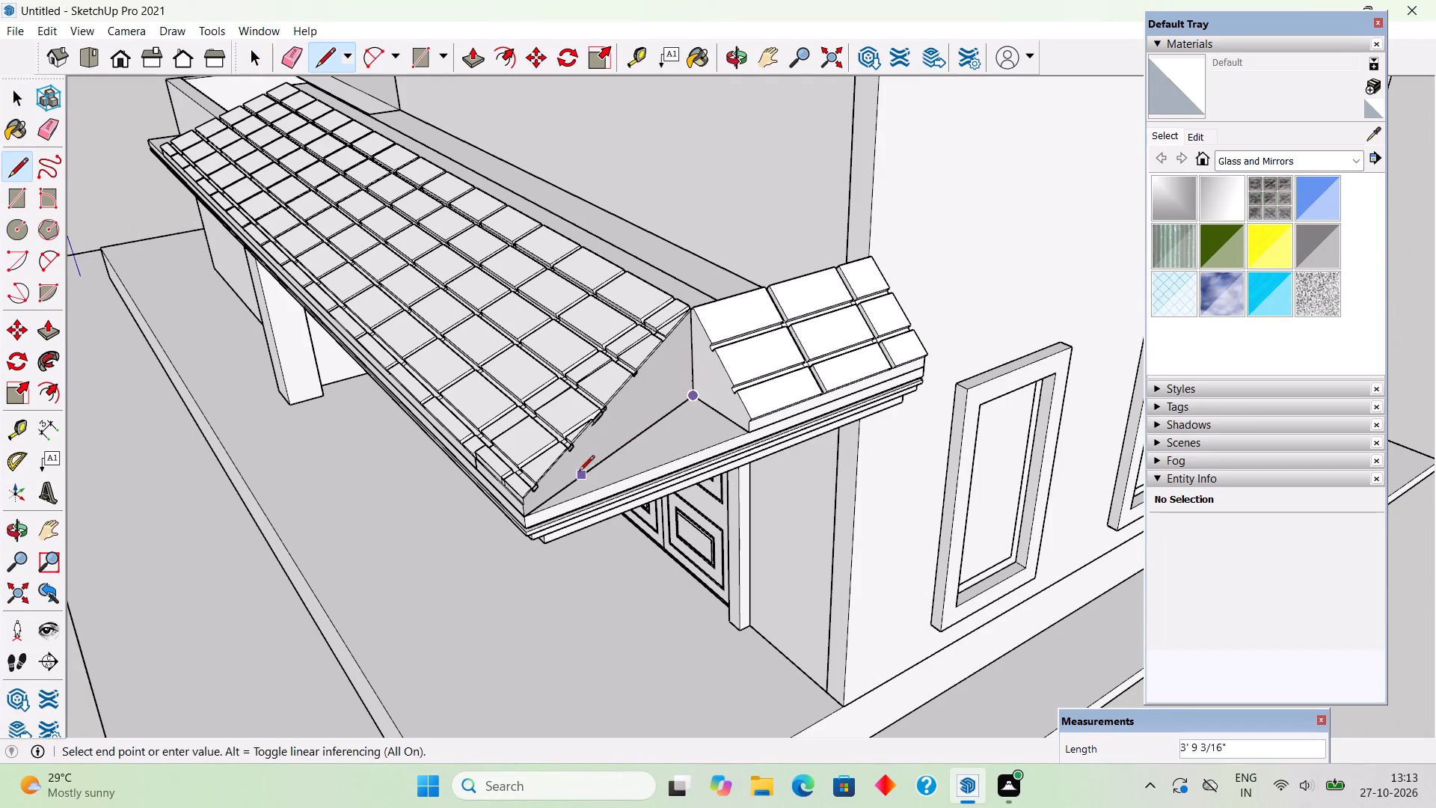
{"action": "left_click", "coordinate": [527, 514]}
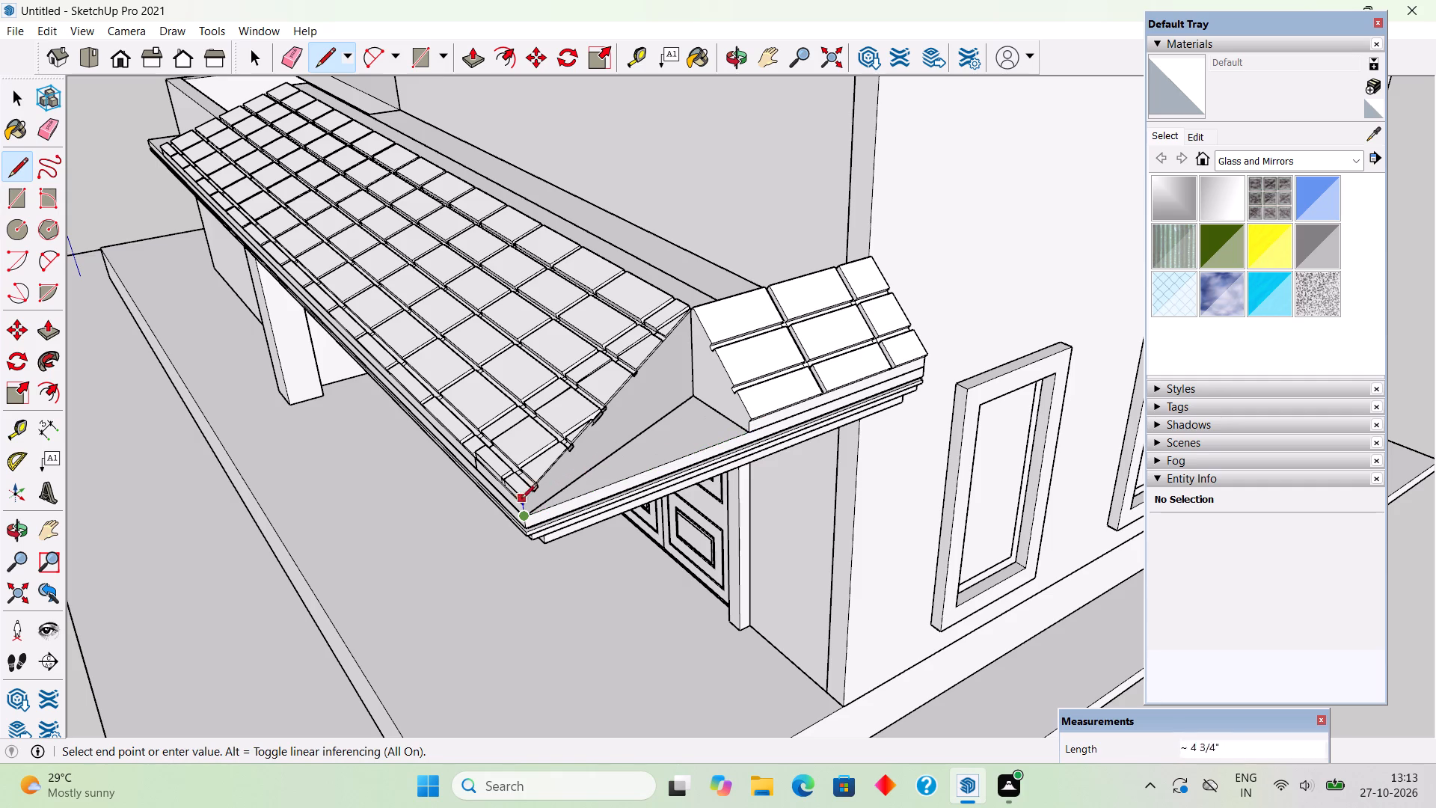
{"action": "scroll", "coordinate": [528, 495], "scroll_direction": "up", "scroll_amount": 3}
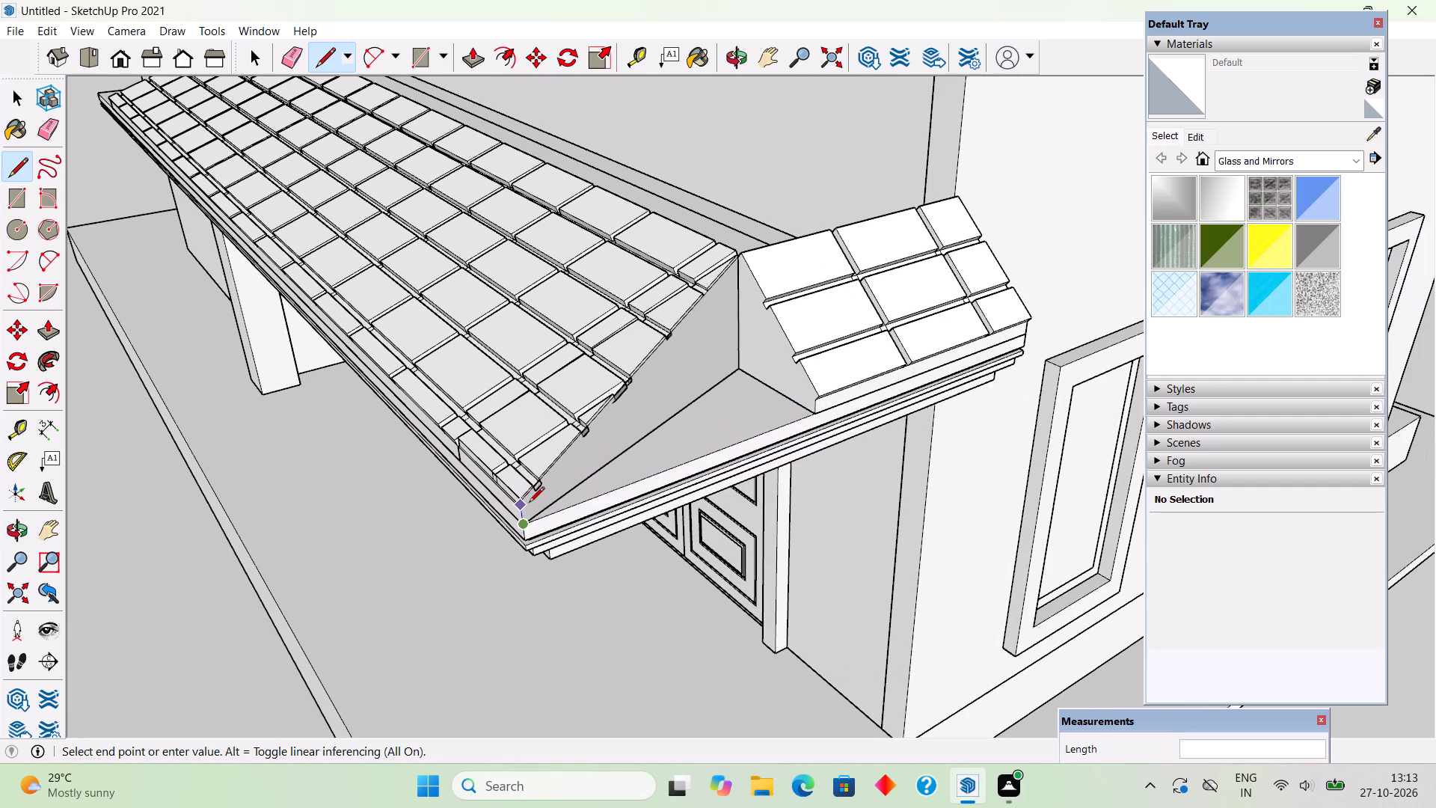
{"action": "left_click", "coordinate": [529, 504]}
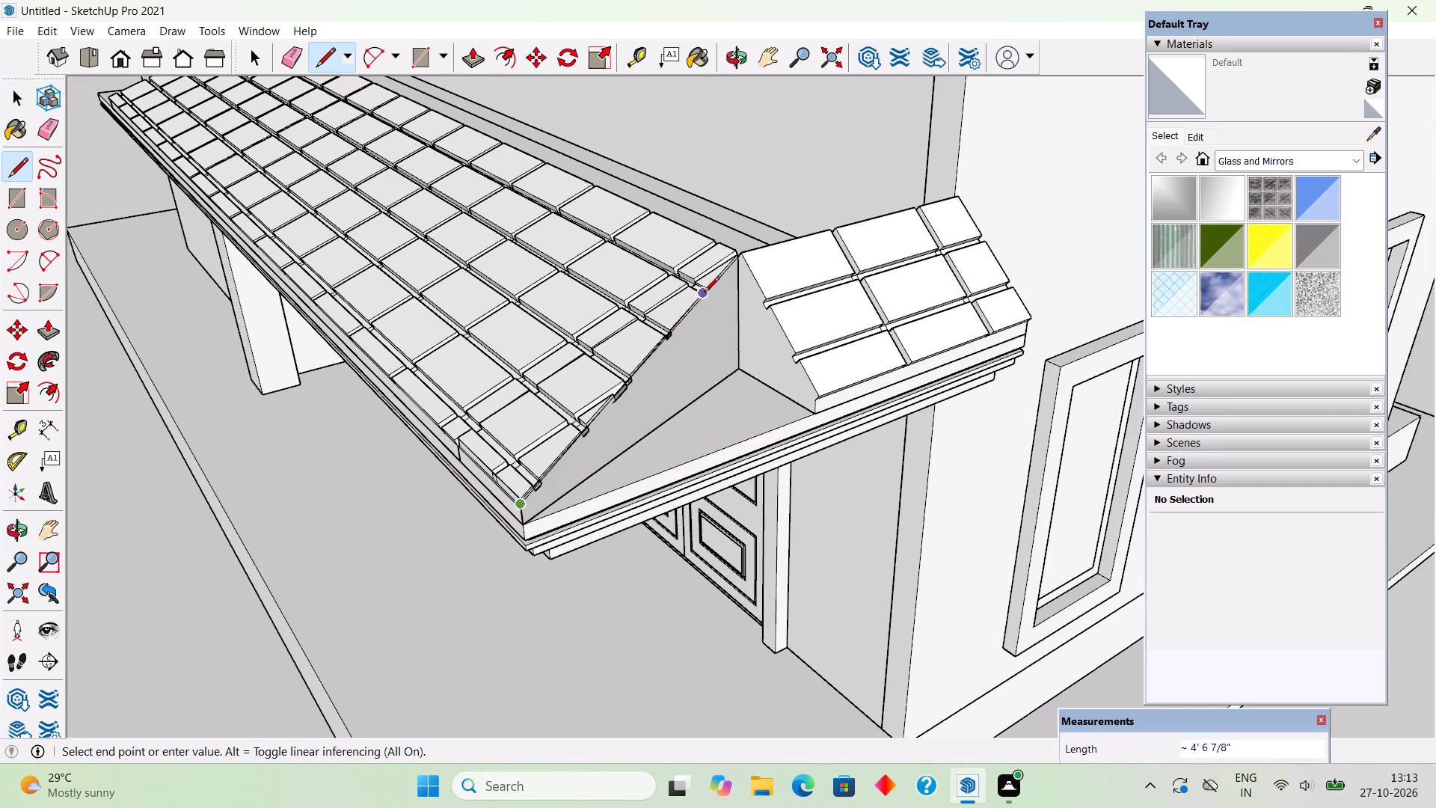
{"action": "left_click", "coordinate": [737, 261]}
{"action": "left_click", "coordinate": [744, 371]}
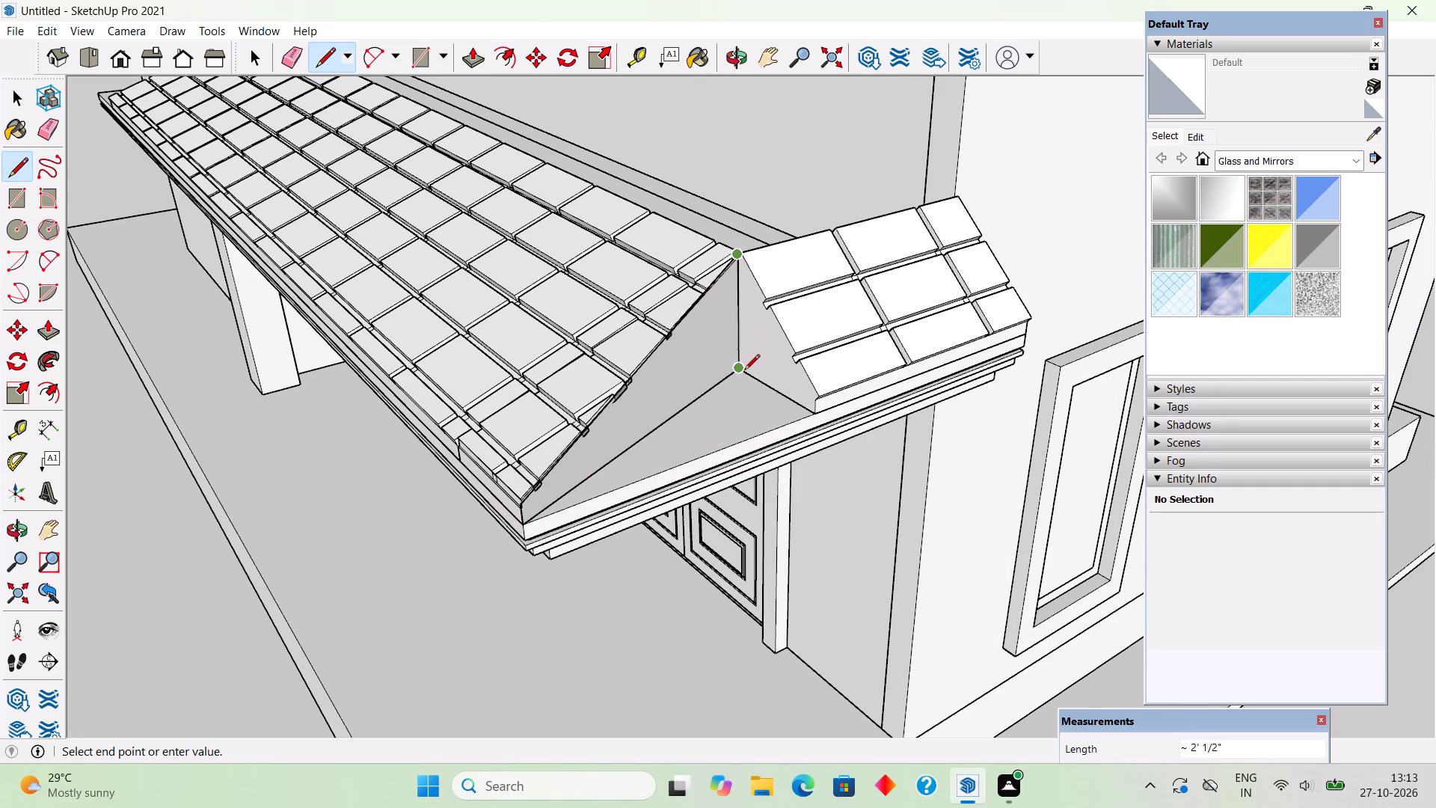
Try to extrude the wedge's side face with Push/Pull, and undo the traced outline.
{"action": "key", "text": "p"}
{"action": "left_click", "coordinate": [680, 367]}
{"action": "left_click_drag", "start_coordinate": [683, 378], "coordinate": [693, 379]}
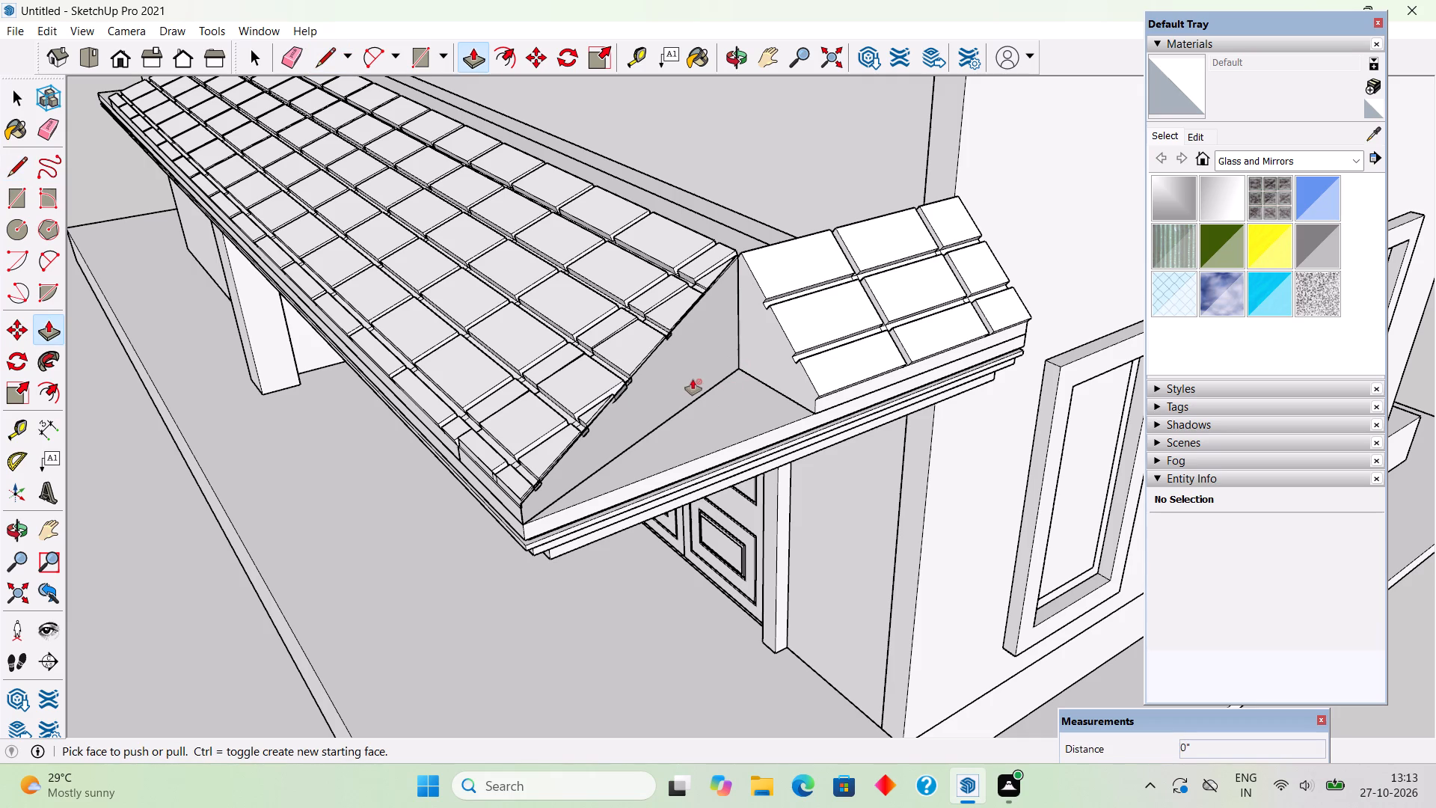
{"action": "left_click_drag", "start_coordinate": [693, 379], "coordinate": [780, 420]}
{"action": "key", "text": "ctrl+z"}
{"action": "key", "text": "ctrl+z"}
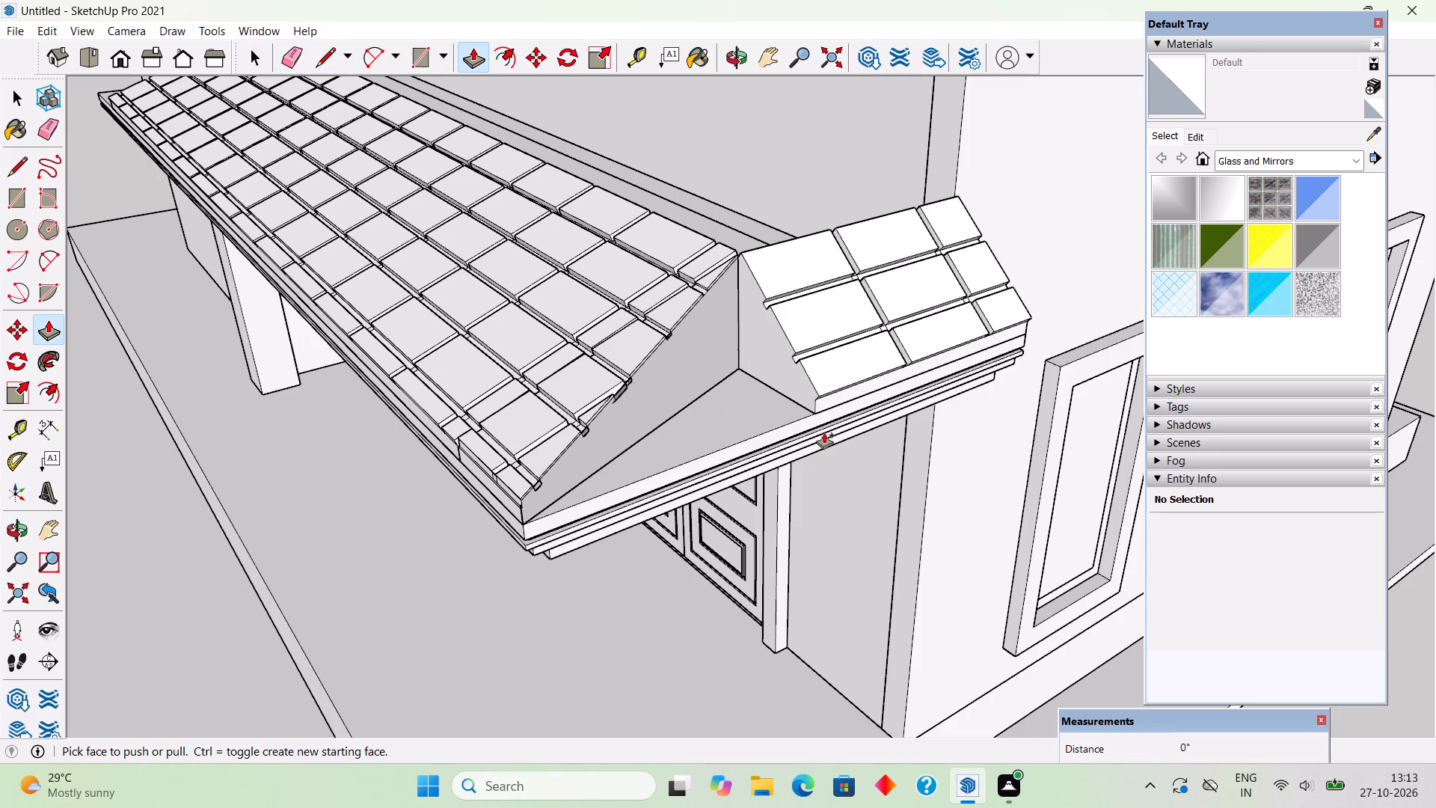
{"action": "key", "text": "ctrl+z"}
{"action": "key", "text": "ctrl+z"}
Trace the short side roof's end profile with lines, with a 3" vertical eave edge and a sloped edge about 2' 7 7/8" long.
{"action": "middle_click_drag", "start_coordinate": [781, 498], "coordinate": [583, 414]}
{"action": "scroll", "coordinate": [565, 409], "scroll_direction": "down", "scroll_amount": 5}
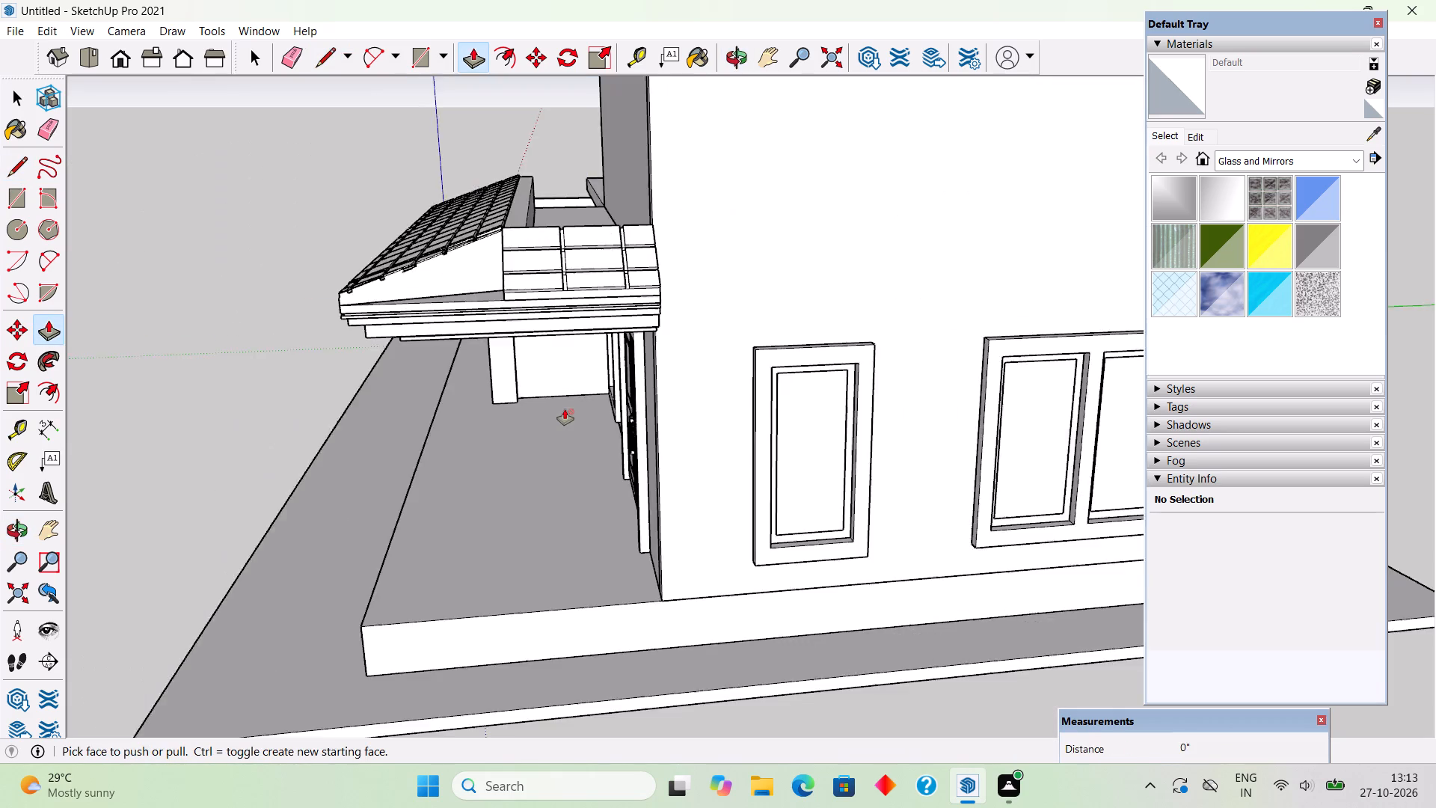
{"action": "scroll", "coordinate": [565, 409], "scroll_direction": "down", "scroll_amount": 4}
{"action": "middle_click_drag", "start_coordinate": [477, 459], "coordinate": [919, 485]}
{"action": "scroll", "coordinate": [905, 428], "scroll_direction": "up", "scroll_amount": 5}
{"action": "key", "text": "space"}
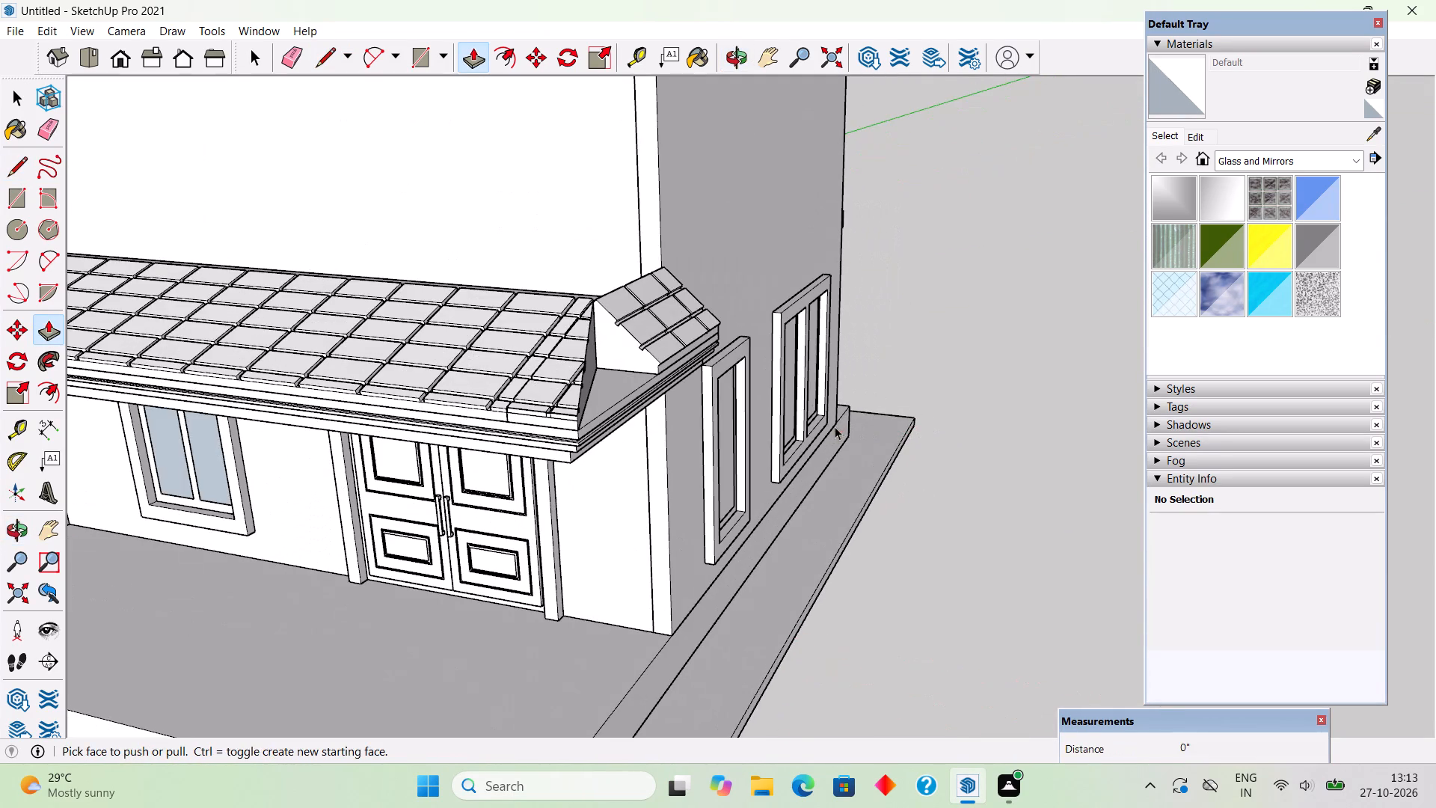
{"action": "scroll", "coordinate": [675, 390], "scroll_direction": "up", "scroll_amount": 6}
{"action": "scroll", "coordinate": [606, 343], "scroll_direction": "up", "scroll_amount": 2}
{"action": "middle_click_drag", "start_coordinate": [628, 344], "coordinate": [678, 360]}
{"action": "scroll", "coordinate": [681, 360], "scroll_direction": "up", "scroll_amount": 1}
{"action": "middle_click_drag", "start_coordinate": [643, 346], "coordinate": [604, 337]}
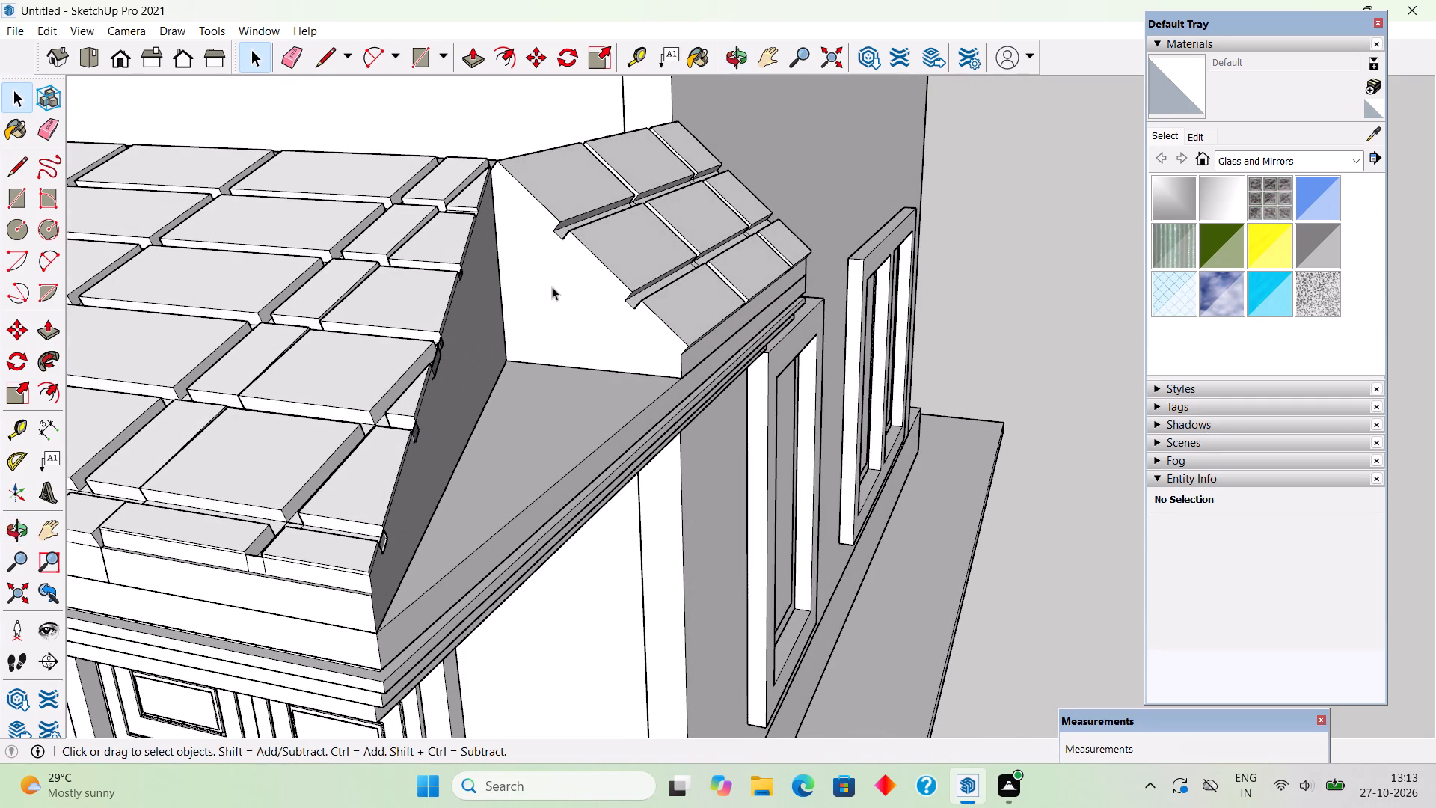
{"action": "key", "text": "l"}
{"action": "scroll", "coordinate": [496, 175], "scroll_direction": "up", "scroll_amount": 2}
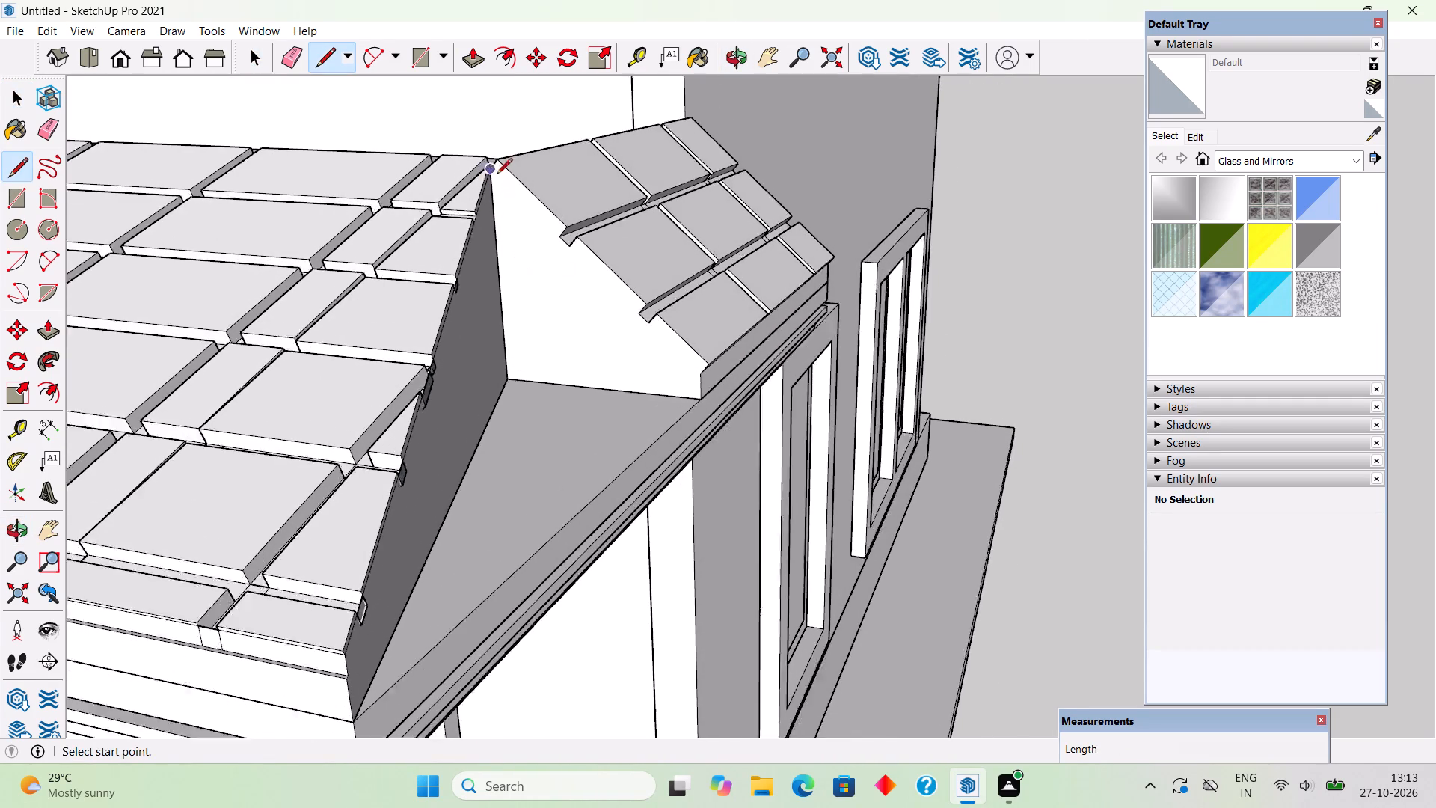
{"action": "scroll", "coordinate": [497, 175], "scroll_direction": "up", "scroll_amount": 9}
{"action": "left_click", "coordinate": [484, 159]}
{"action": "scroll", "coordinate": [521, 434], "scroll_direction": "down", "scroll_amount": 4}
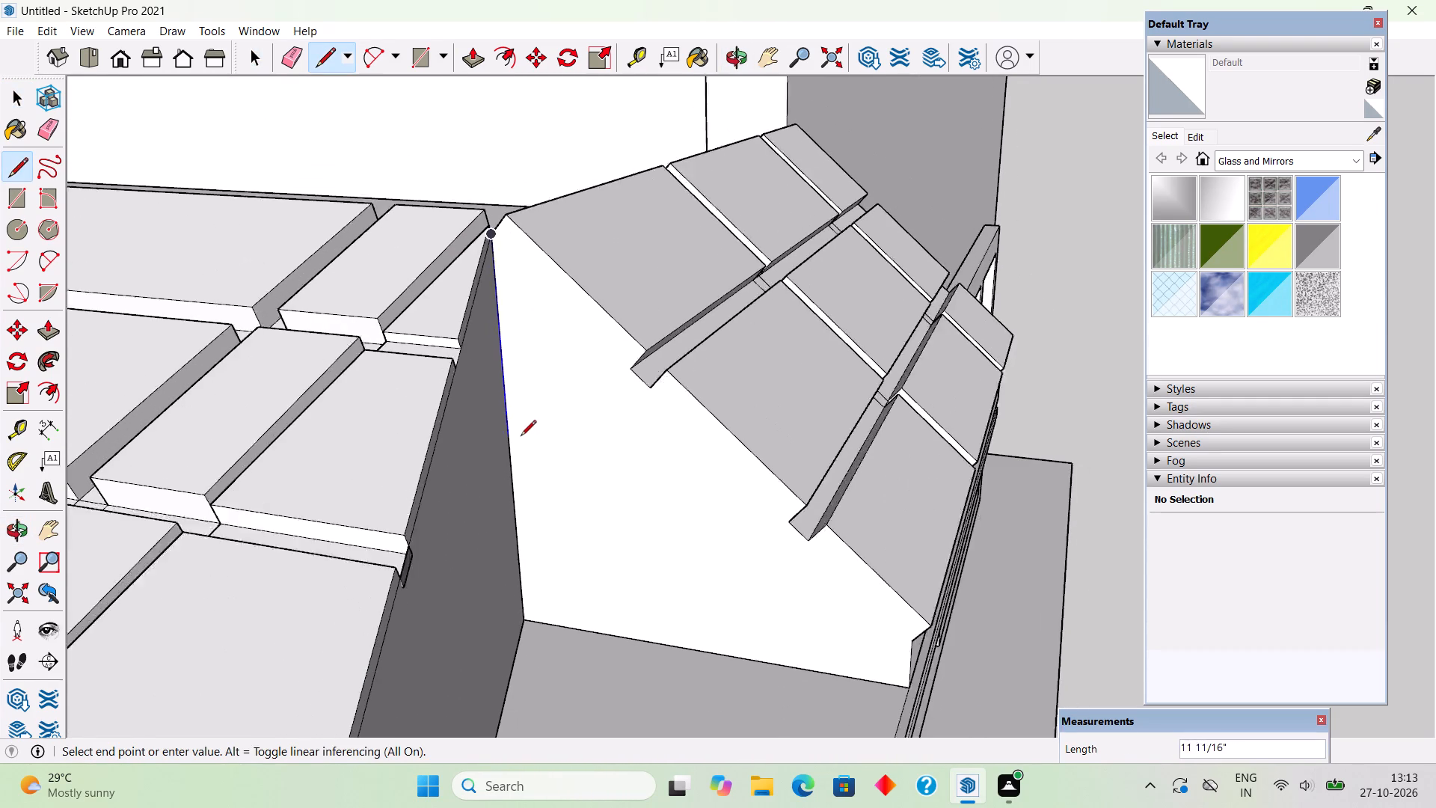
{"action": "scroll", "coordinate": [521, 446], "scroll_direction": "down", "scroll_amount": 2}
{"action": "left_click", "coordinate": [525, 578]}
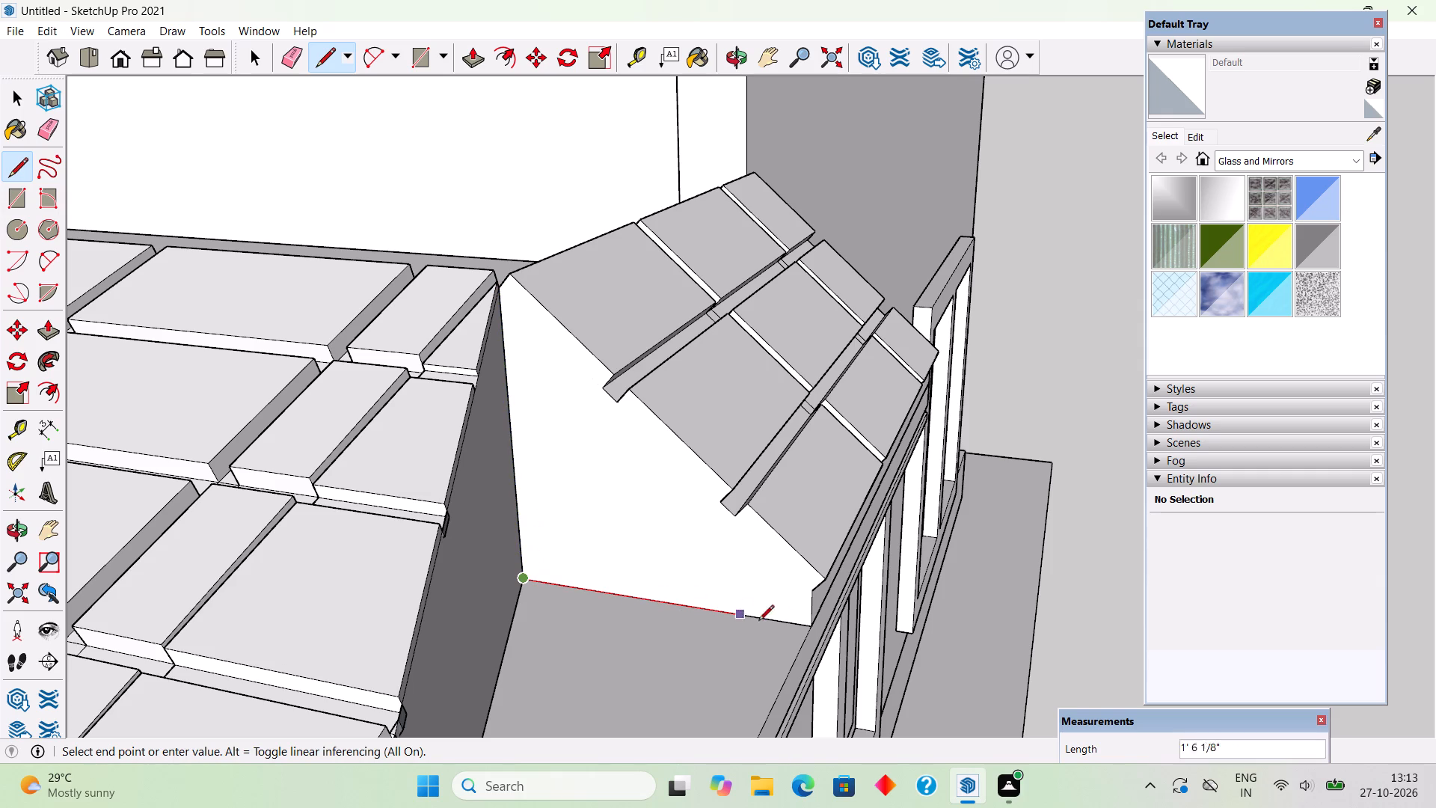
{"action": "left_click", "coordinate": [813, 631]}
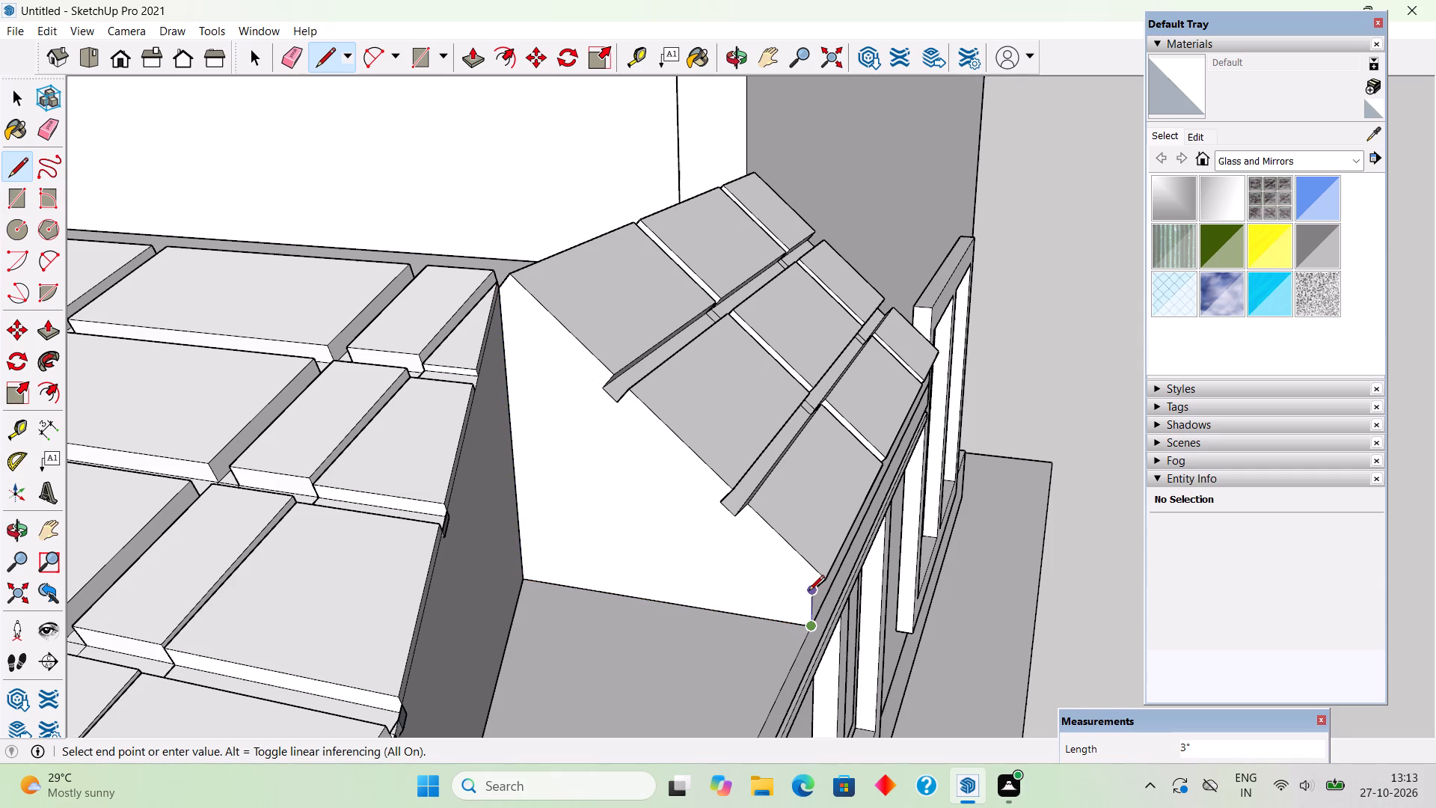
{"action": "left_click", "coordinate": [808, 592]}
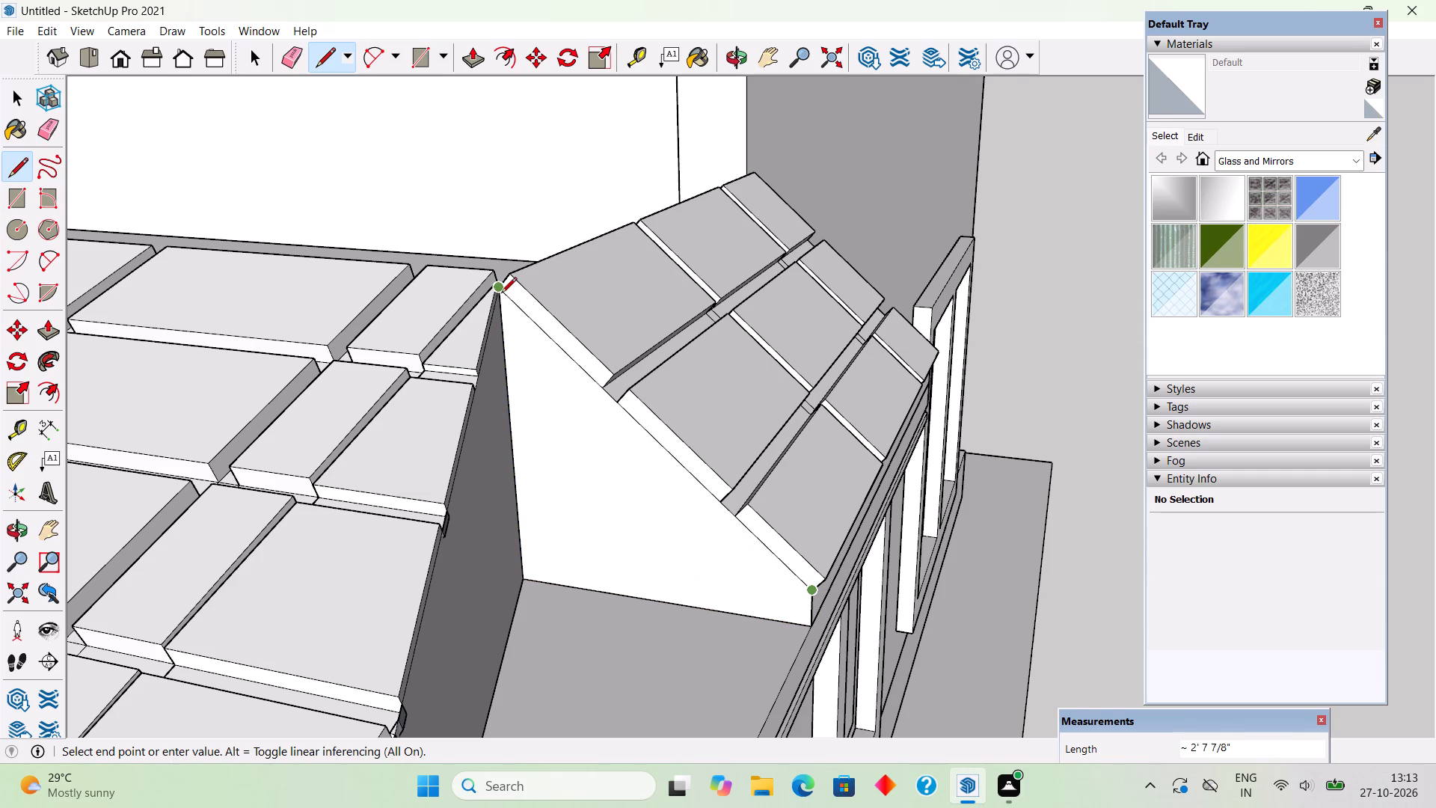
{"action": "left_click", "coordinate": [501, 294]}
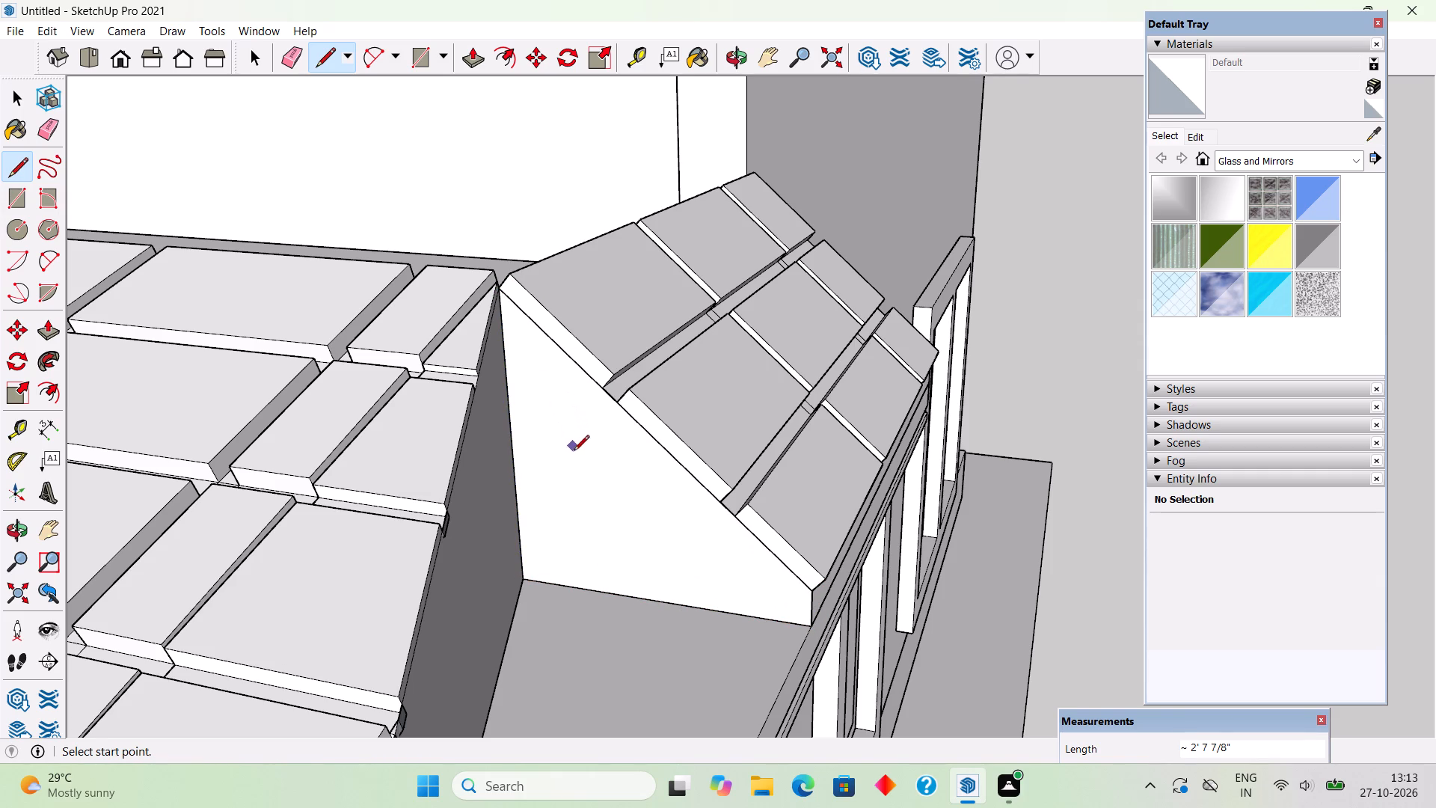
{"action": "key", "text": "space"}
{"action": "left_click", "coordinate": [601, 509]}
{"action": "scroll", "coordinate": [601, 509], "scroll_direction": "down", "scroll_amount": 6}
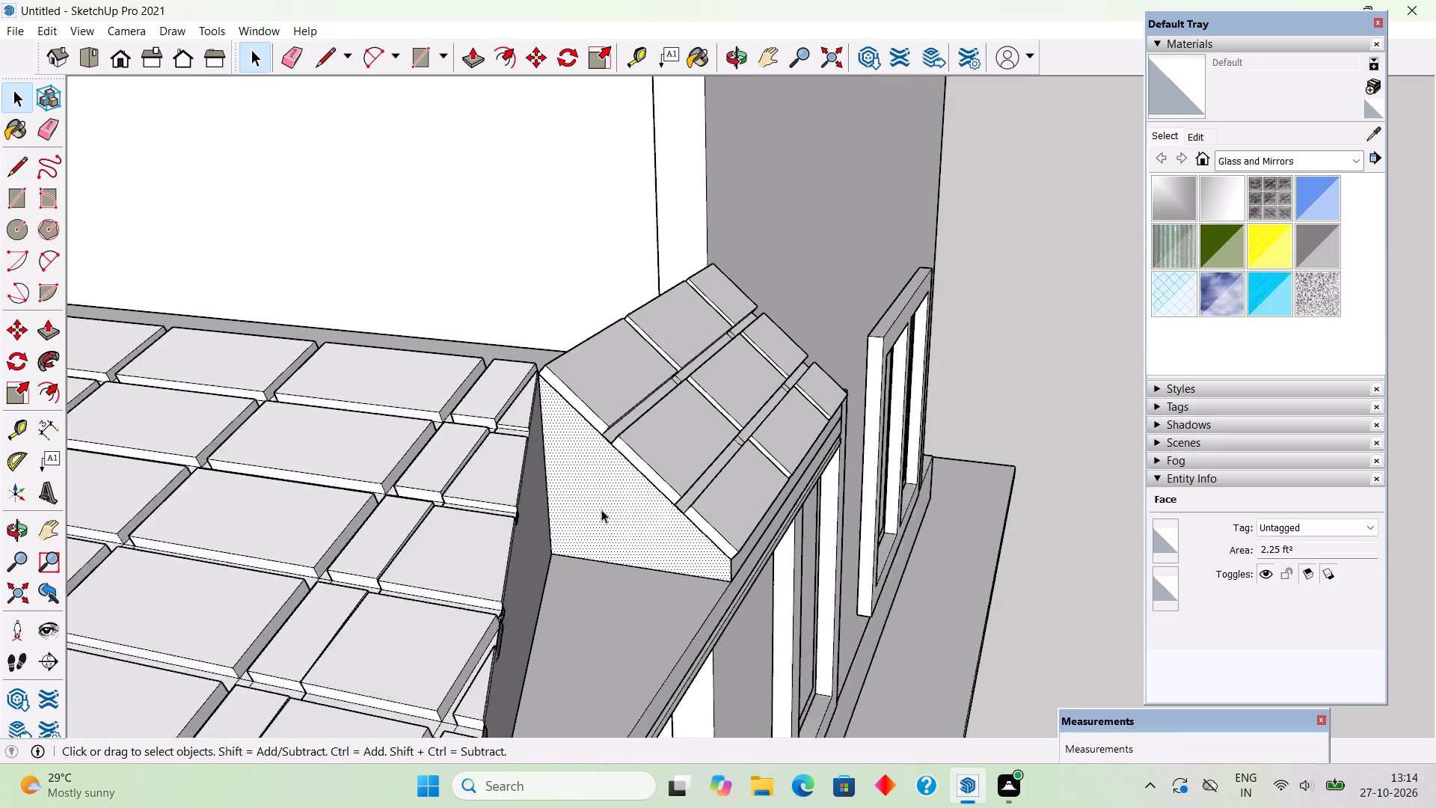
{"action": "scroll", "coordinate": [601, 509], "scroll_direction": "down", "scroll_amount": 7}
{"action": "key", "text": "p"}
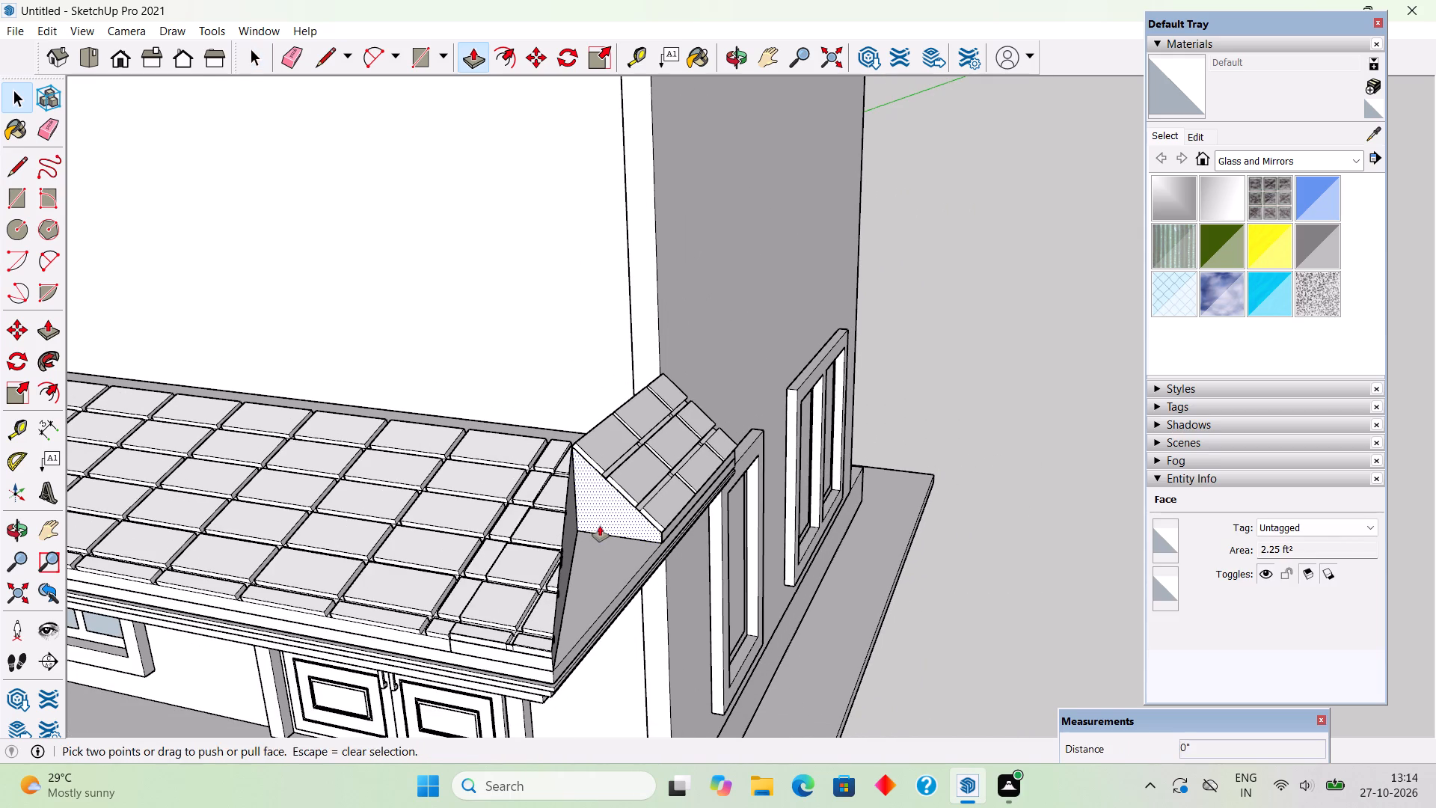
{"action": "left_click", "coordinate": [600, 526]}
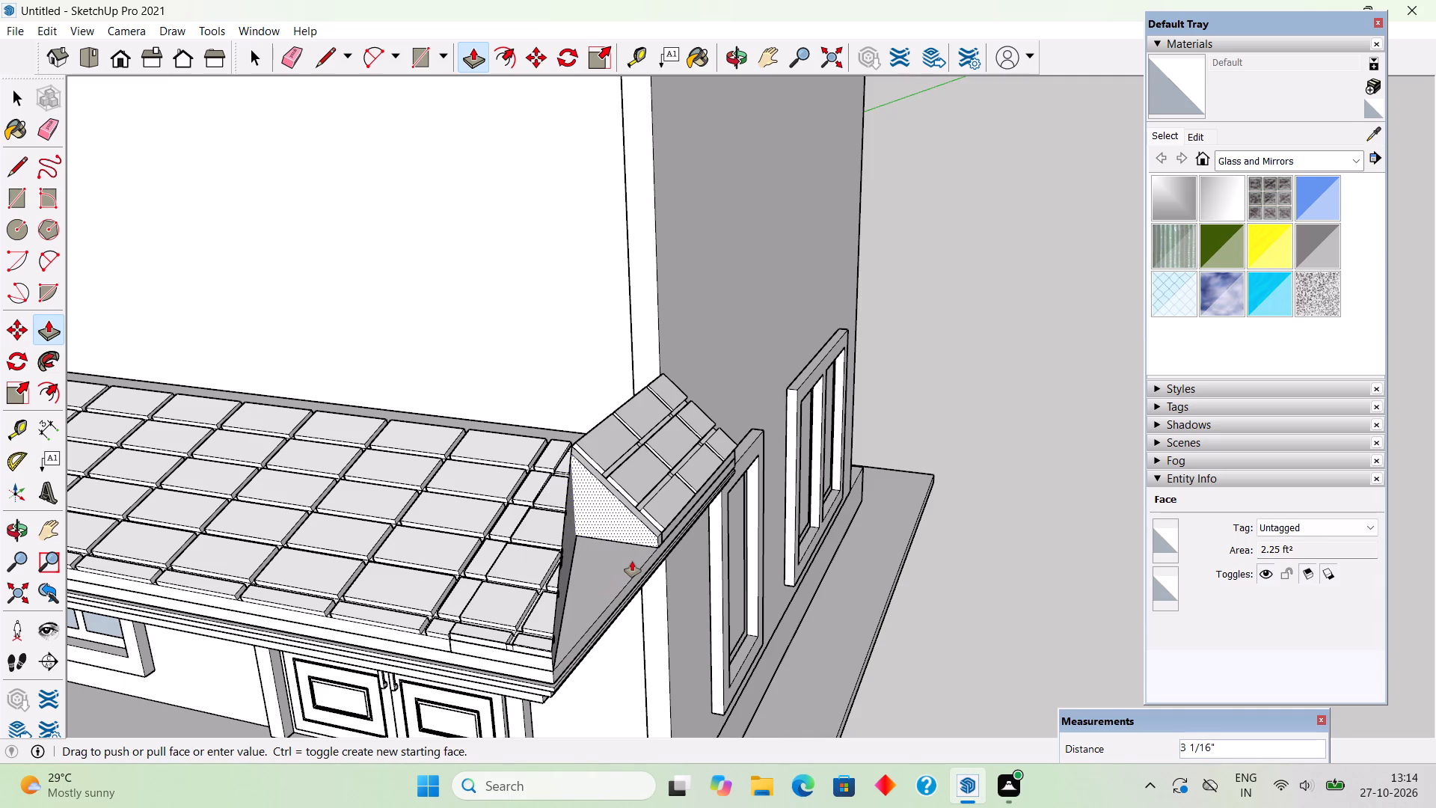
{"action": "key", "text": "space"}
Hide the front corner wedge group beside the gap.
{"action": "scroll", "coordinate": [625, 517], "scroll_direction": "up", "scroll_amount": 5}
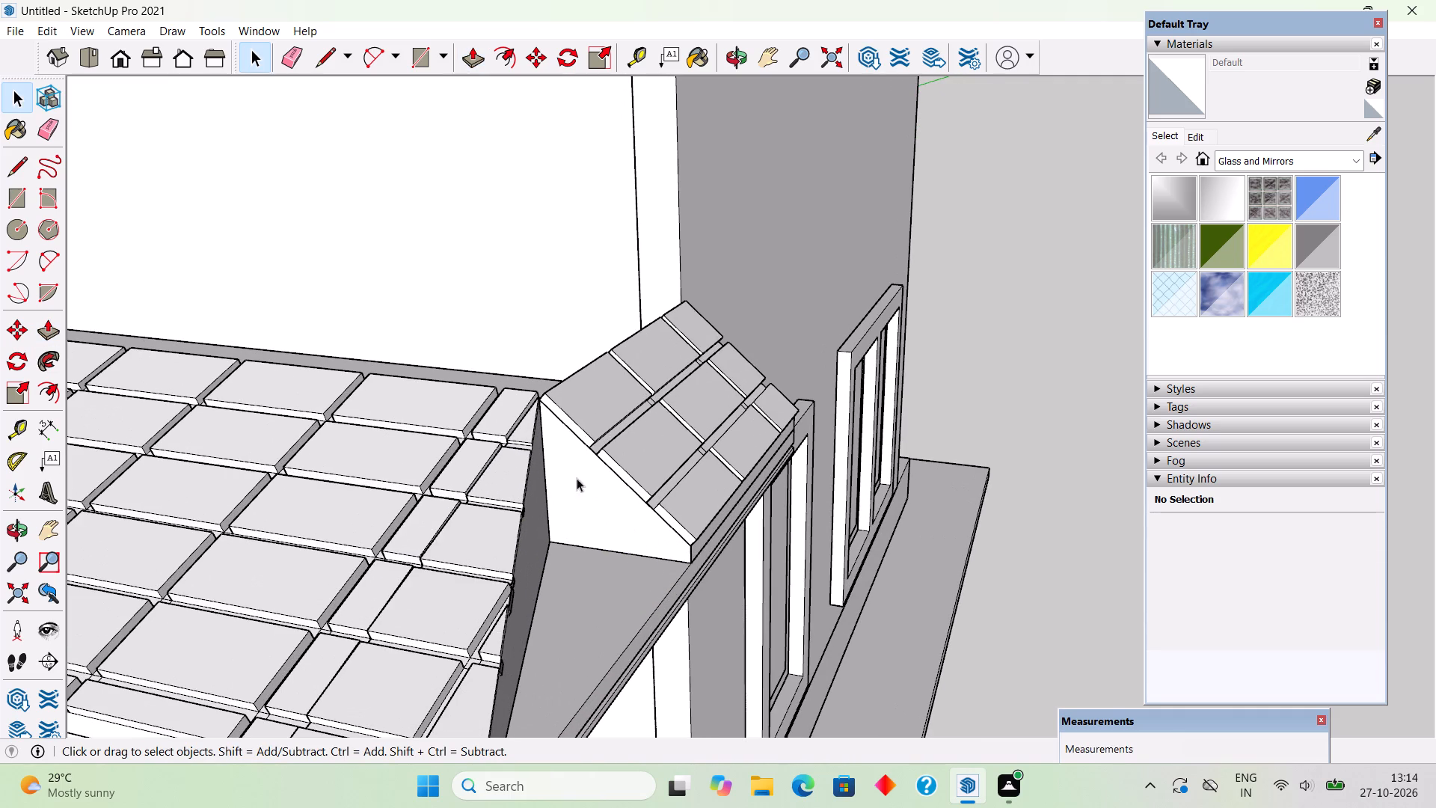
{"action": "middle_click_drag", "start_coordinate": [541, 419], "coordinate": [387, 432]}
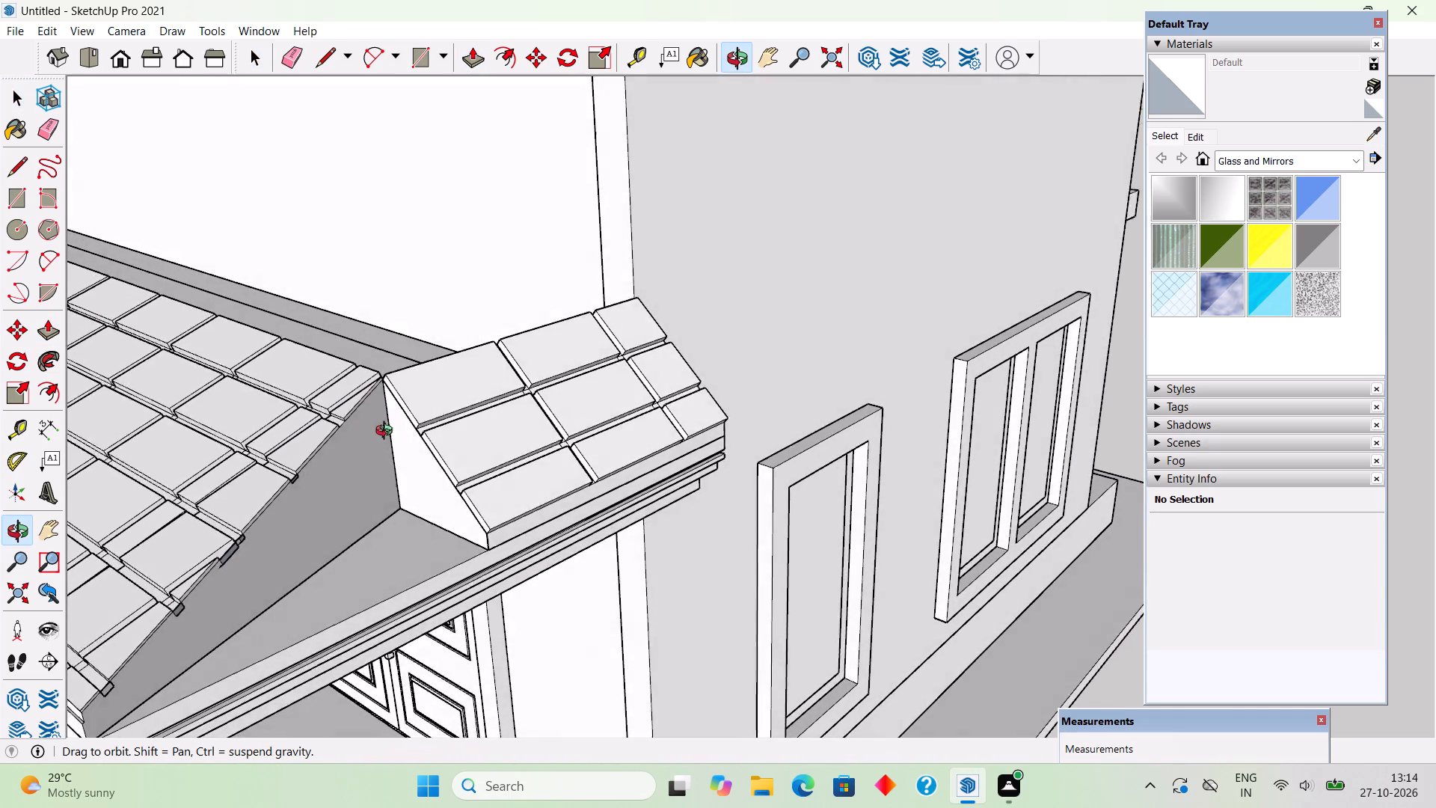
{"action": "middle_click_drag", "start_coordinate": [387, 432], "coordinate": [393, 483]}
{"action": "scroll", "coordinate": [394, 483], "scroll_direction": "down", "scroll_amount": 4}
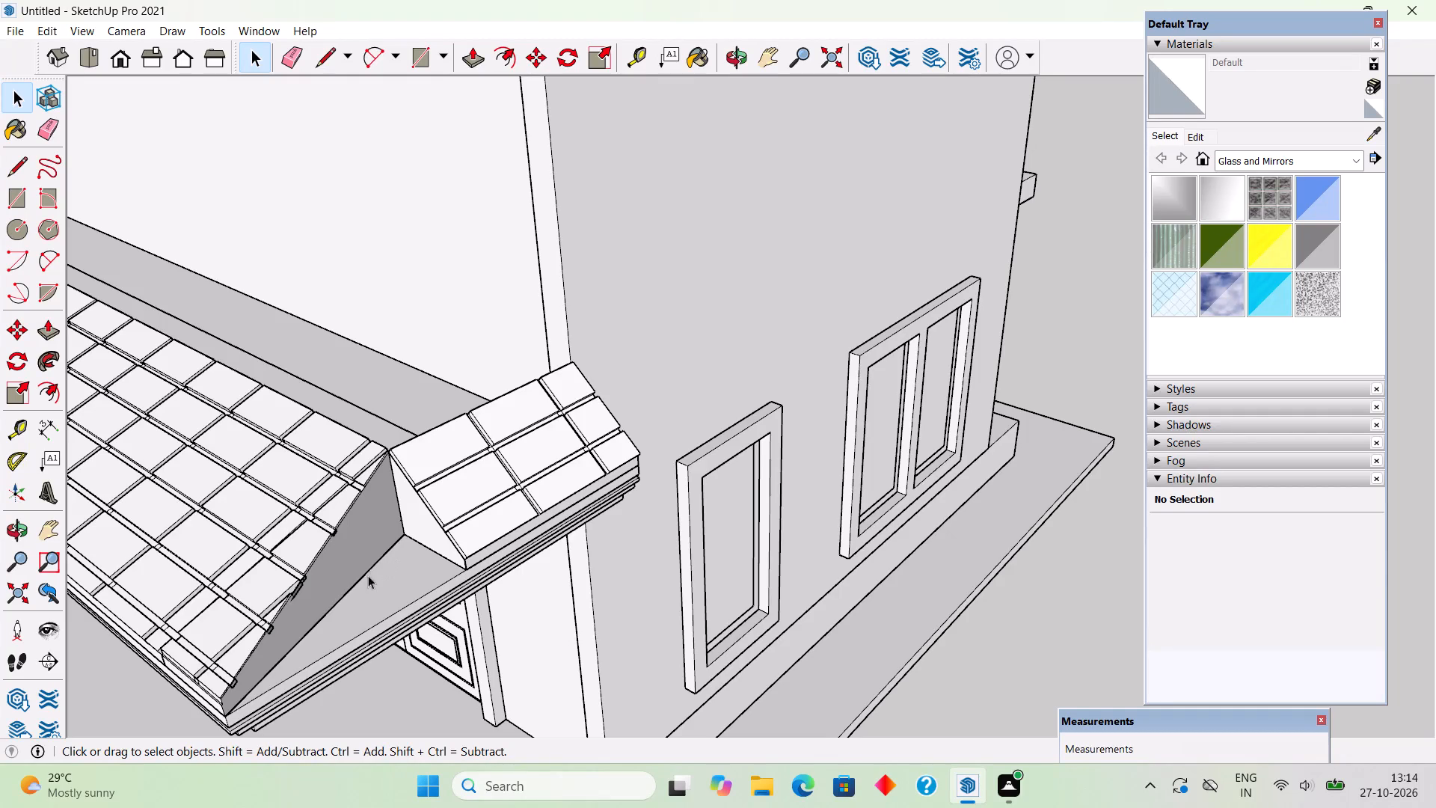
{"action": "left_click", "coordinate": [320, 590]}
{"action": "right_click", "coordinate": [319, 590]}
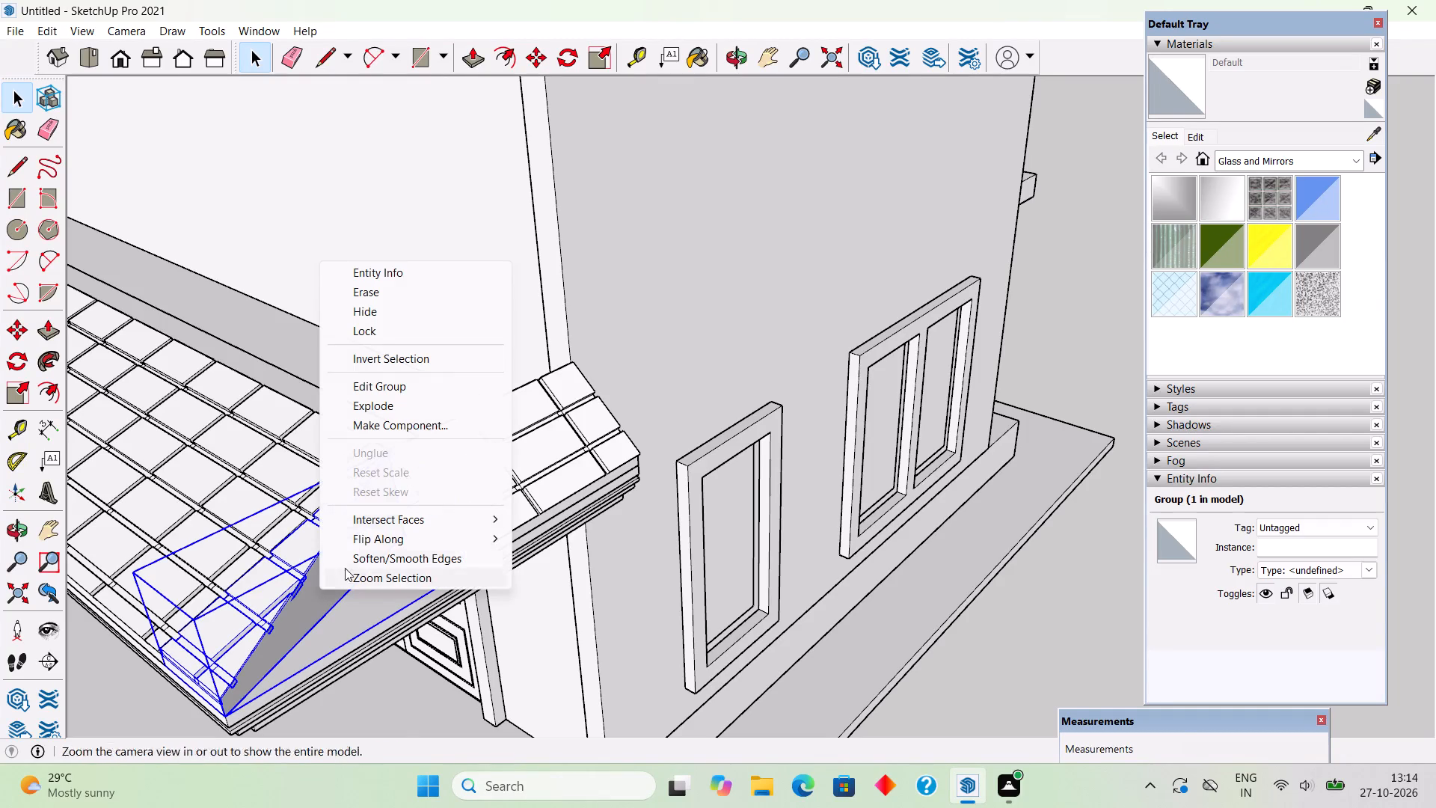
{"action": "left_click", "coordinate": [401, 318]}
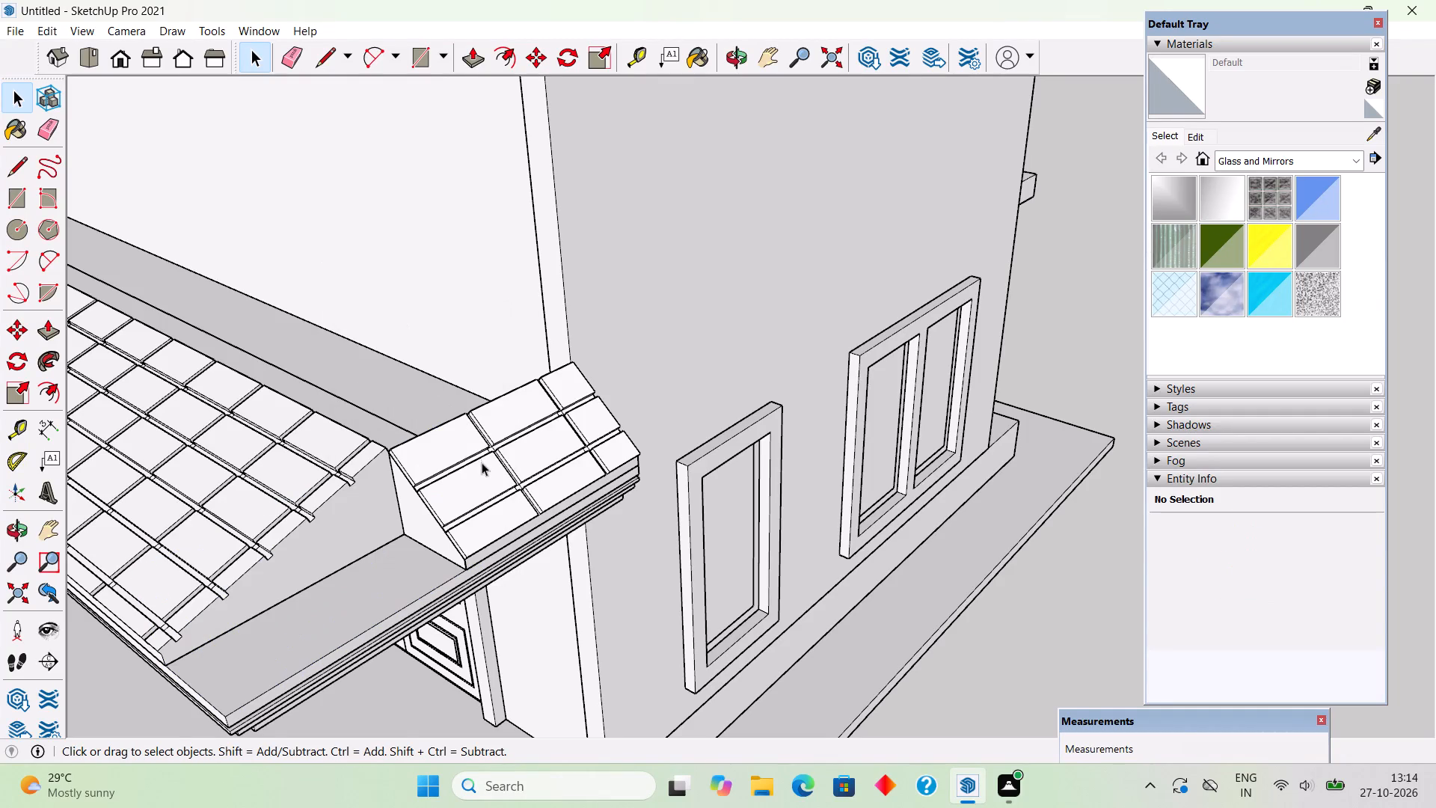
Draw a diagonal line about 5' 4 5/8" long across the gap's base, from the inner corner to the porch's outer corner.
{"action": "scroll", "coordinate": [444, 450], "scroll_direction": "down", "scroll_amount": 4}
{"action": "middle_click_drag", "start_coordinate": [487, 637], "coordinate": [722, 578]}
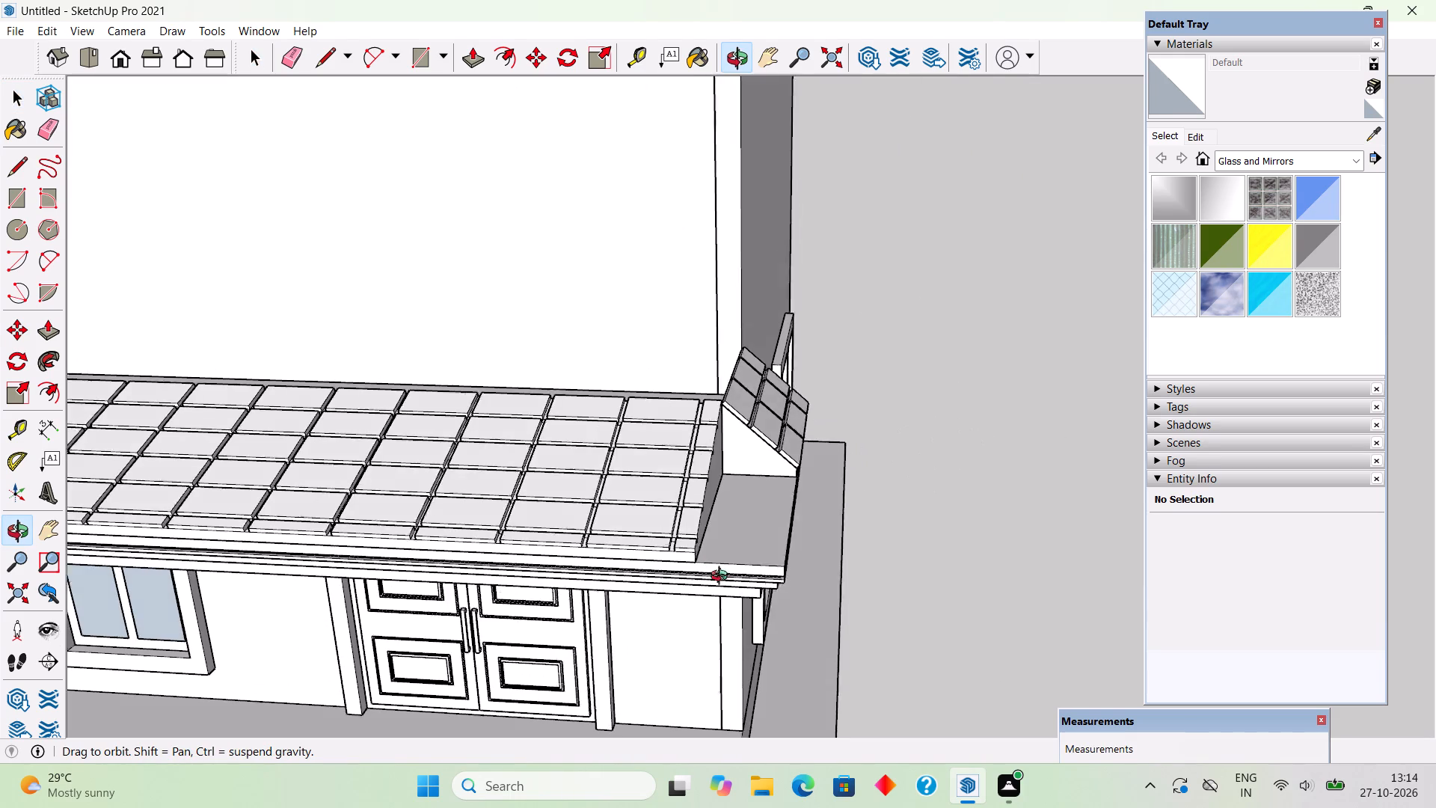
{"action": "middle_click_drag", "start_coordinate": [722, 578], "coordinate": [712, 594]}
{"action": "scroll", "coordinate": [712, 594], "scroll_direction": "up", "scroll_amount": 2}
{"action": "key", "text": "l"}
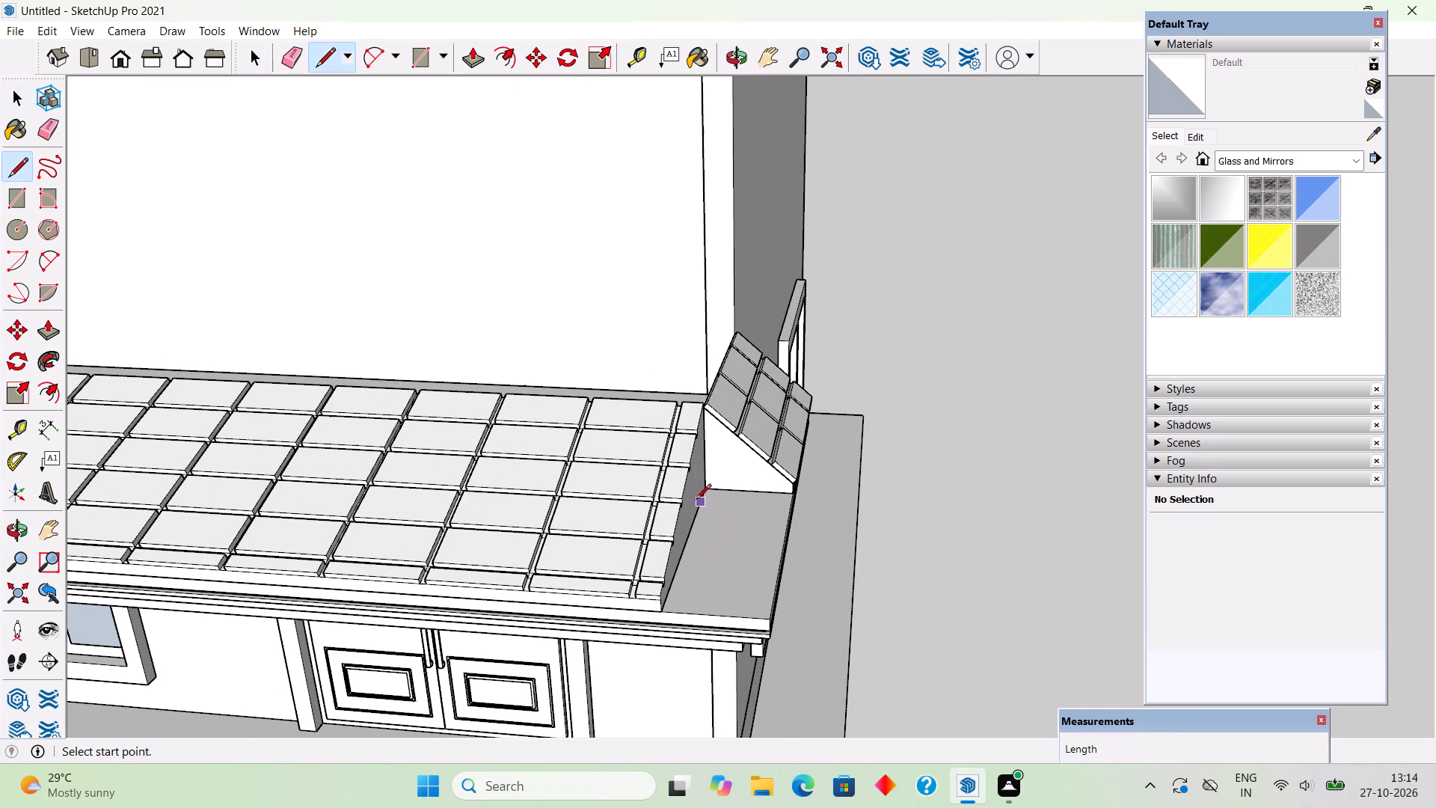
{"action": "left_click", "coordinate": [702, 489]}
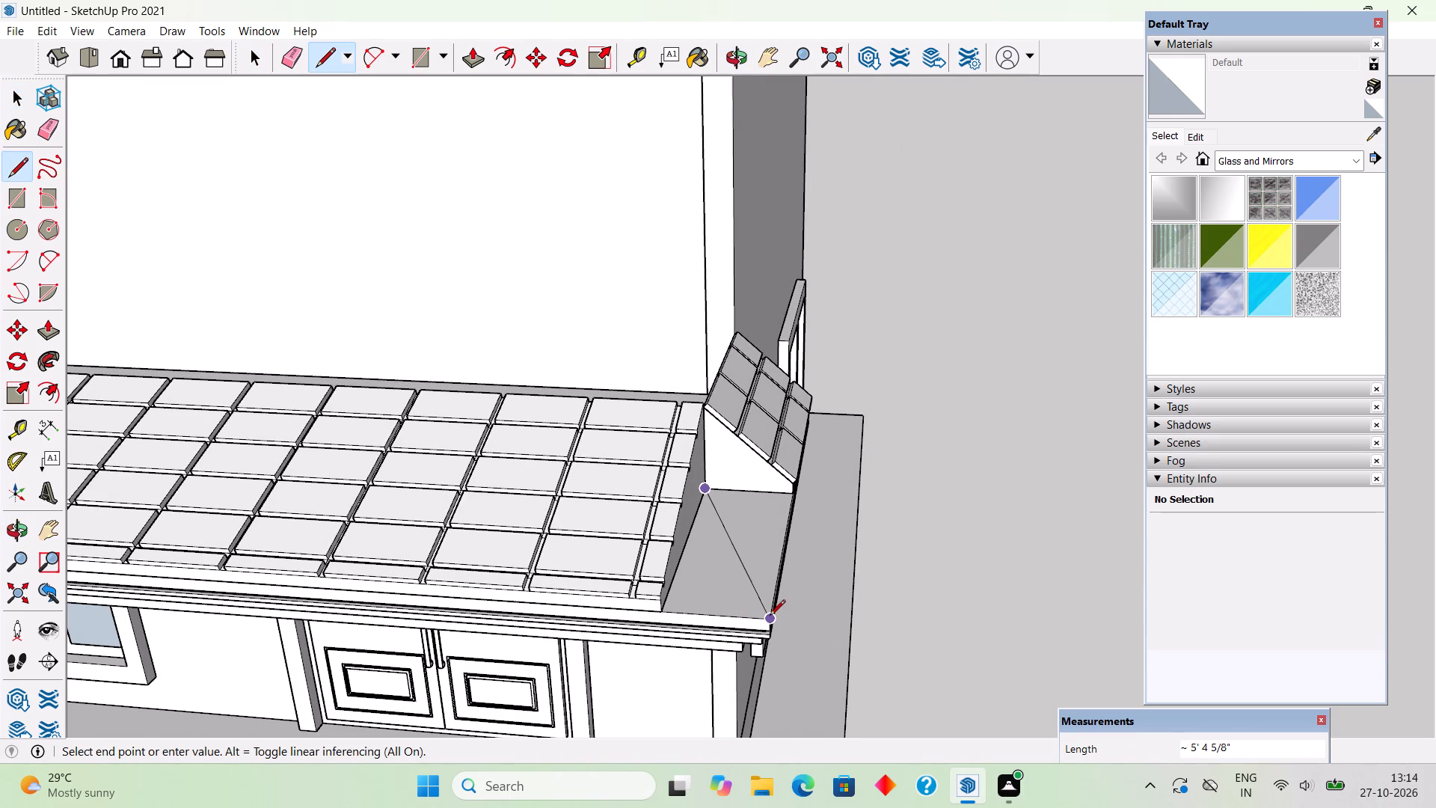
{"action": "left_click", "coordinate": [770, 616]}
{"action": "key", "text": "space"}
Extrude the side roof's end profile face 5' forward to the porch's outer corner.
{"action": "left_click", "coordinate": [724, 472]}
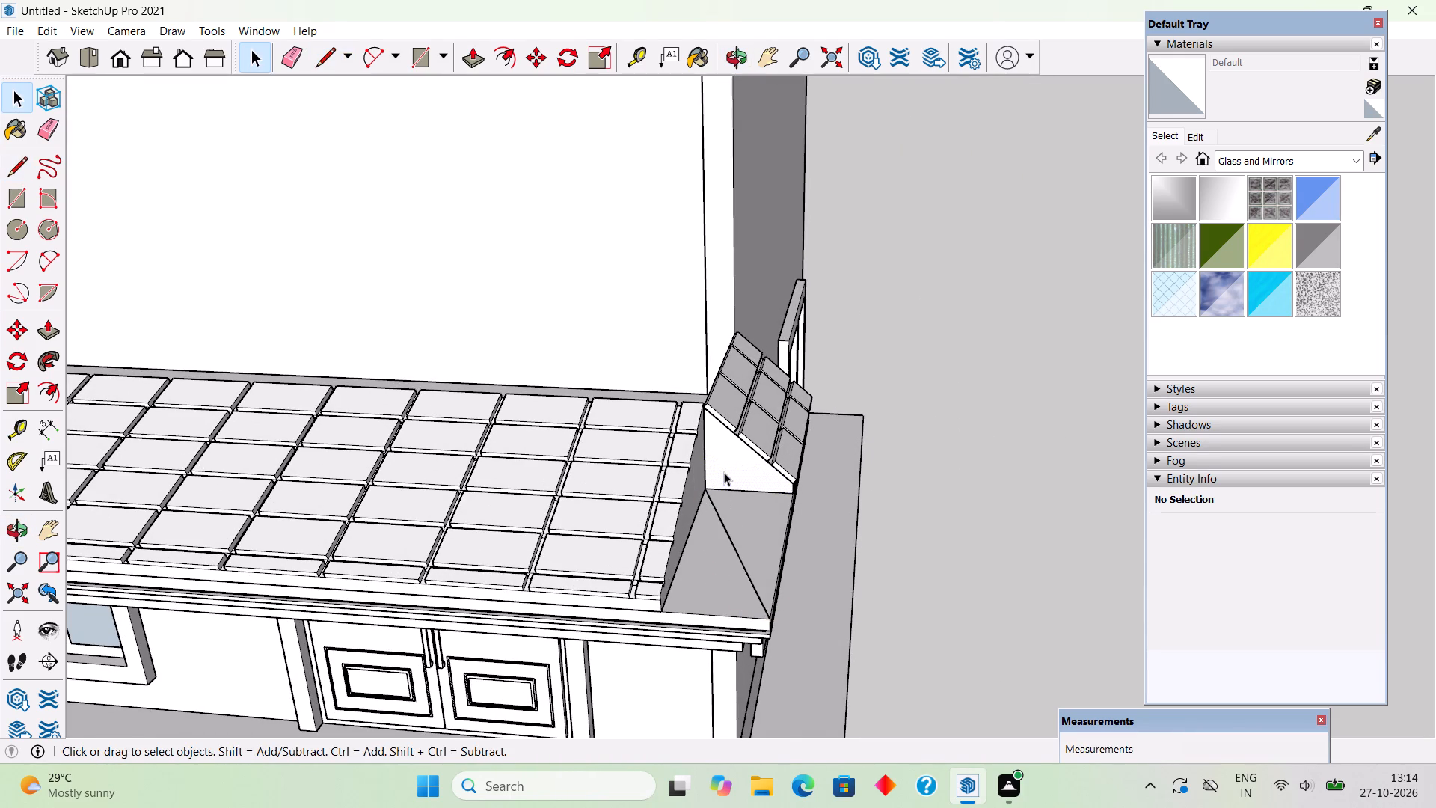
{"action": "key", "text": "p"}
{"action": "left_click", "coordinate": [724, 472]}
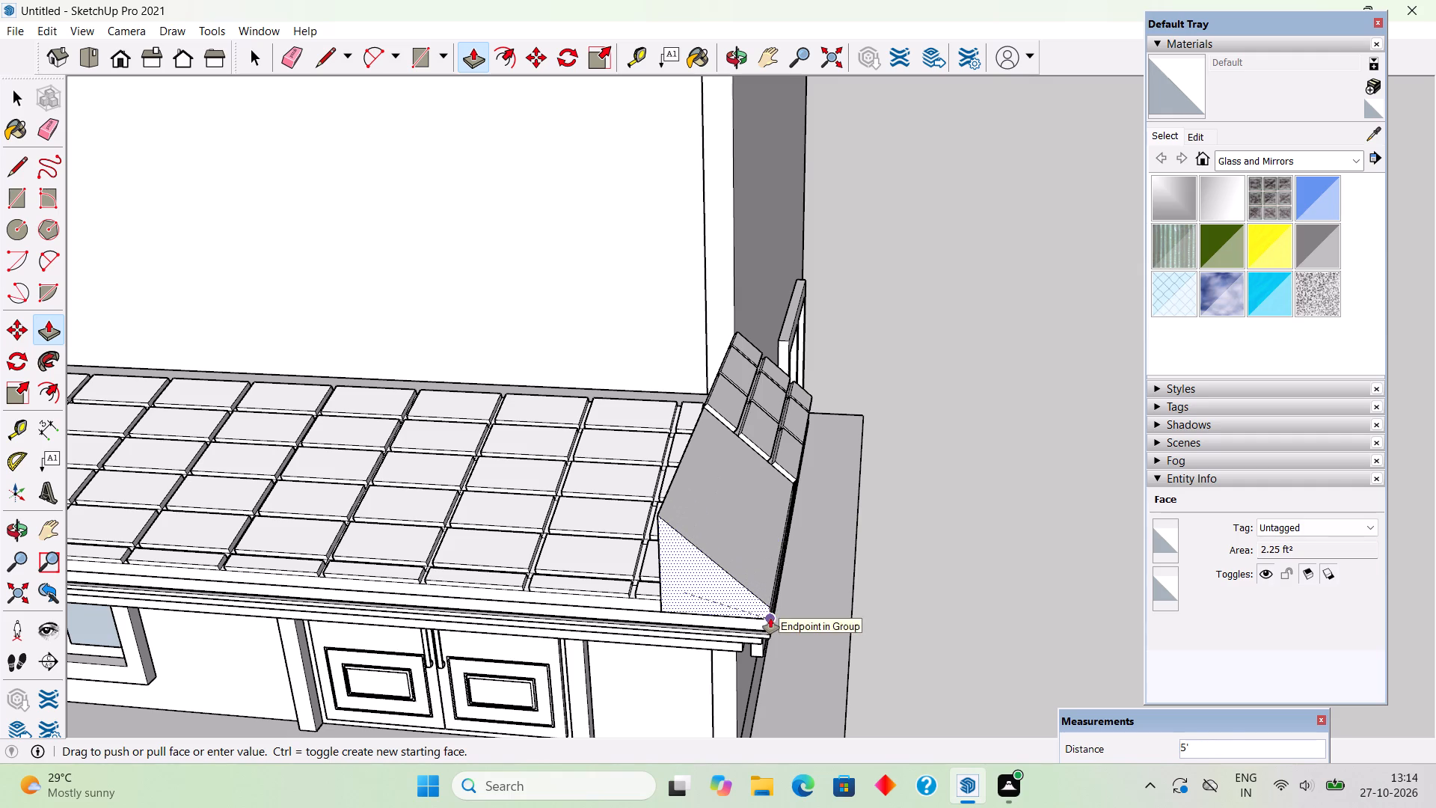
{"action": "left_click", "coordinate": [770, 618]}
{"action": "middle_click_drag", "start_coordinate": [774, 627], "coordinate": [760, 661]}
{"action": "key", "text": "space"}
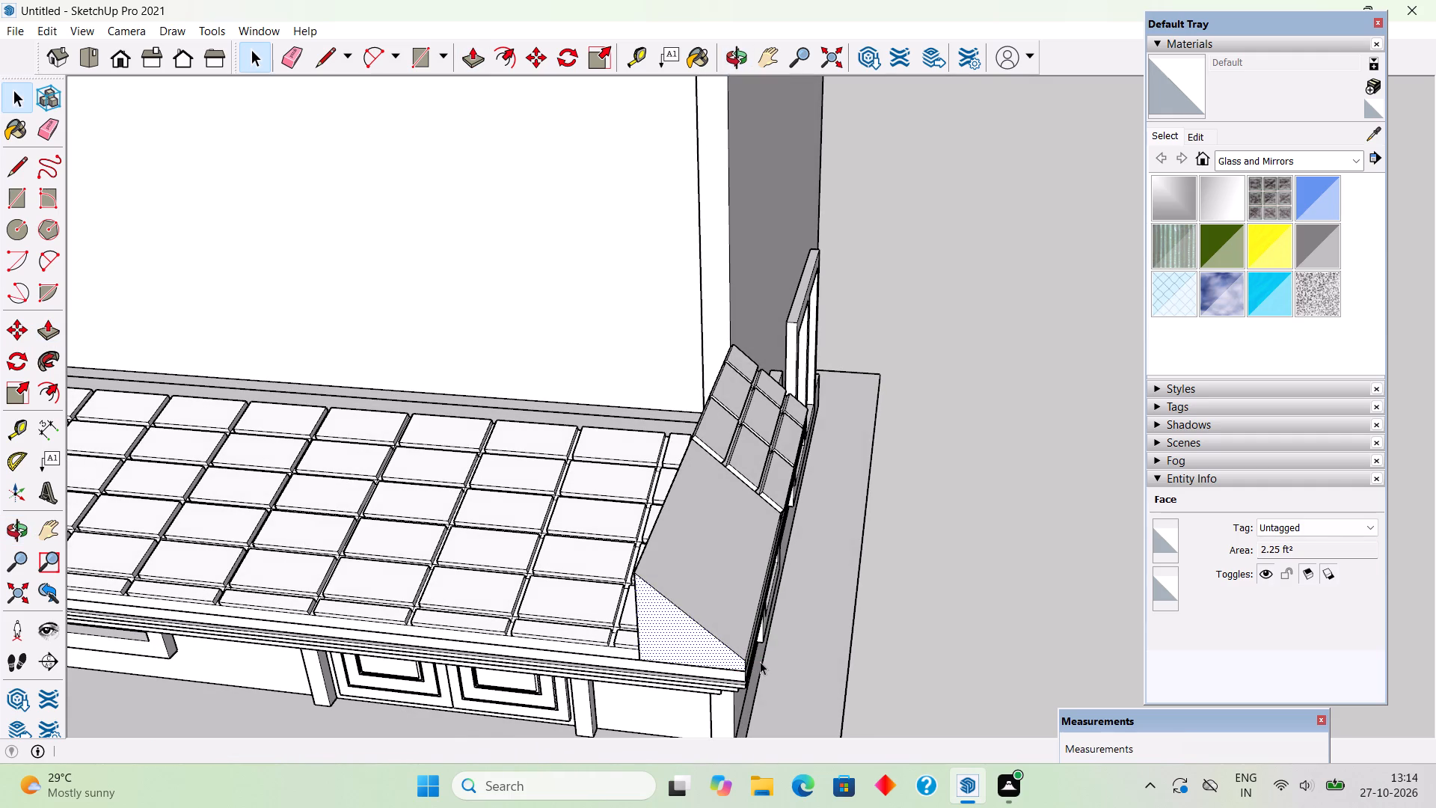
Split the extrusion's sloped face diagonally from the outer eave corner to the ridge end, and delete the part beside the tiled front roof.
{"action": "key", "text": "l"}
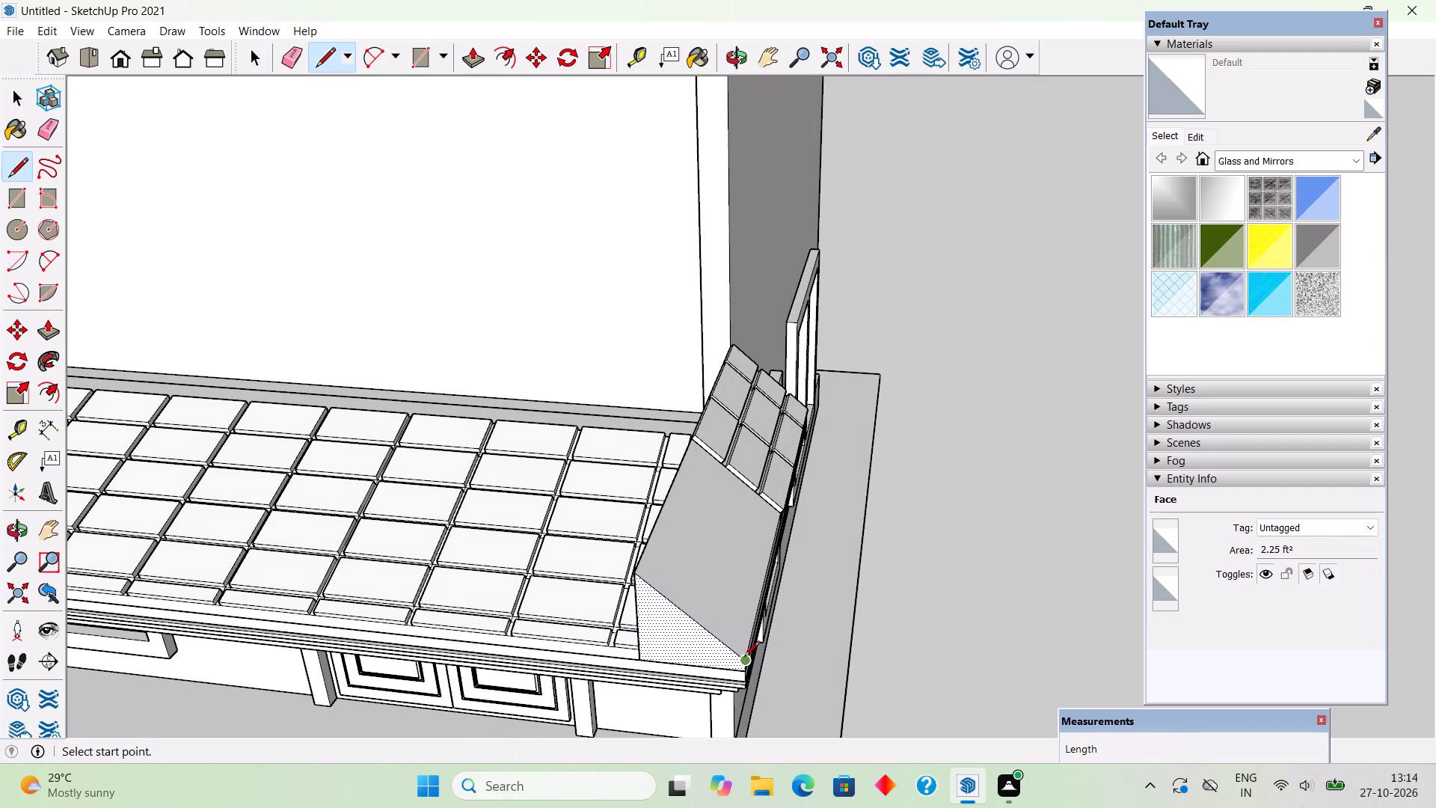
{"action": "left_click", "coordinate": [744, 658]}
{"action": "left_click", "coordinate": [698, 448]}
{"action": "key", "text": "space"}
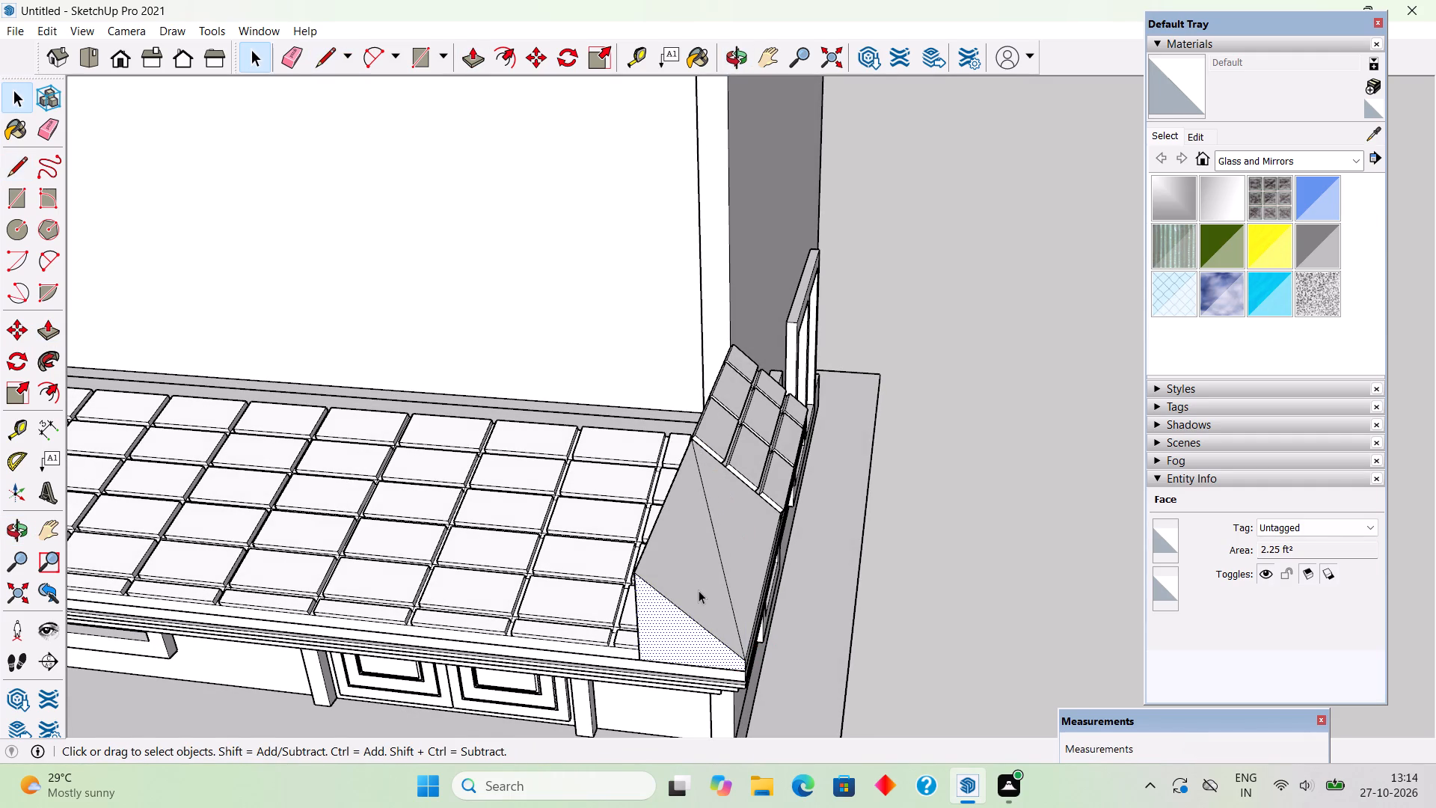
{"action": "left_click", "coordinate": [699, 590]}
{"action": "key", "text": "Delete"}
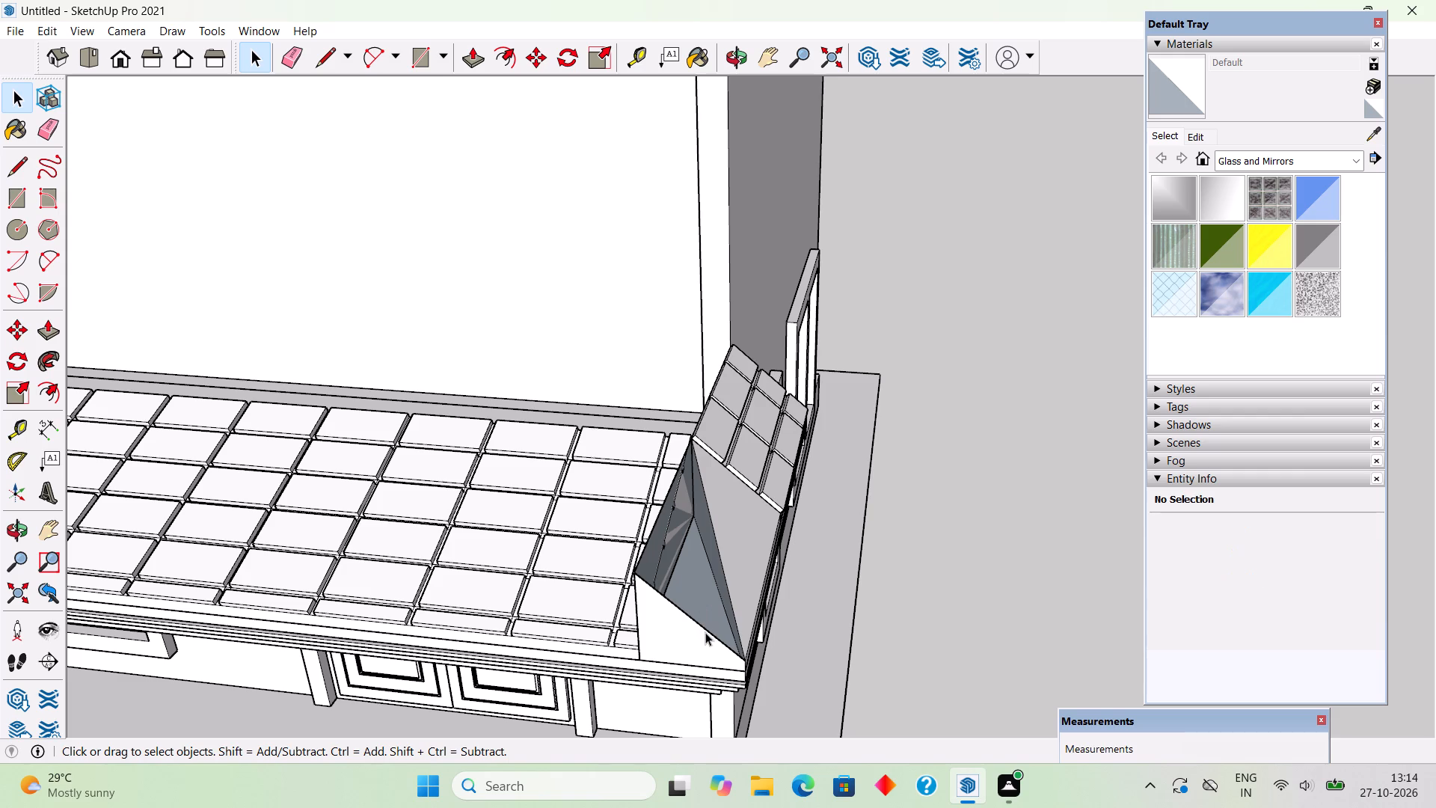
Delete the extrusion's leftover faces and stray edges on the front-roof side of the diagonal cut.
{"action": "left_click", "coordinate": [705, 632]}
{"action": "key", "text": "Delete"}
{"action": "left_click", "coordinate": [705, 662]}
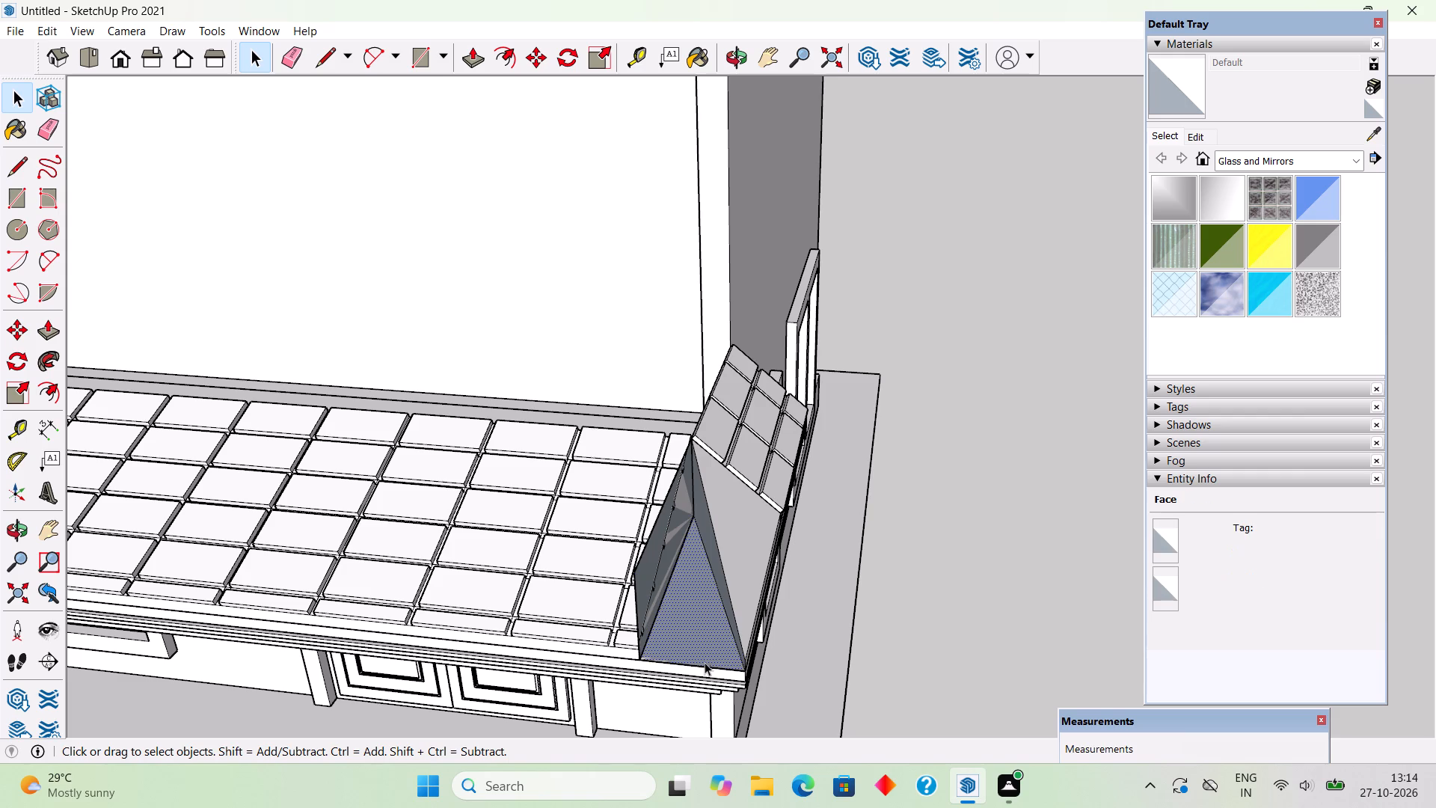
{"action": "key", "text": "Delete"}
{"action": "left_click", "coordinate": [707, 664]}
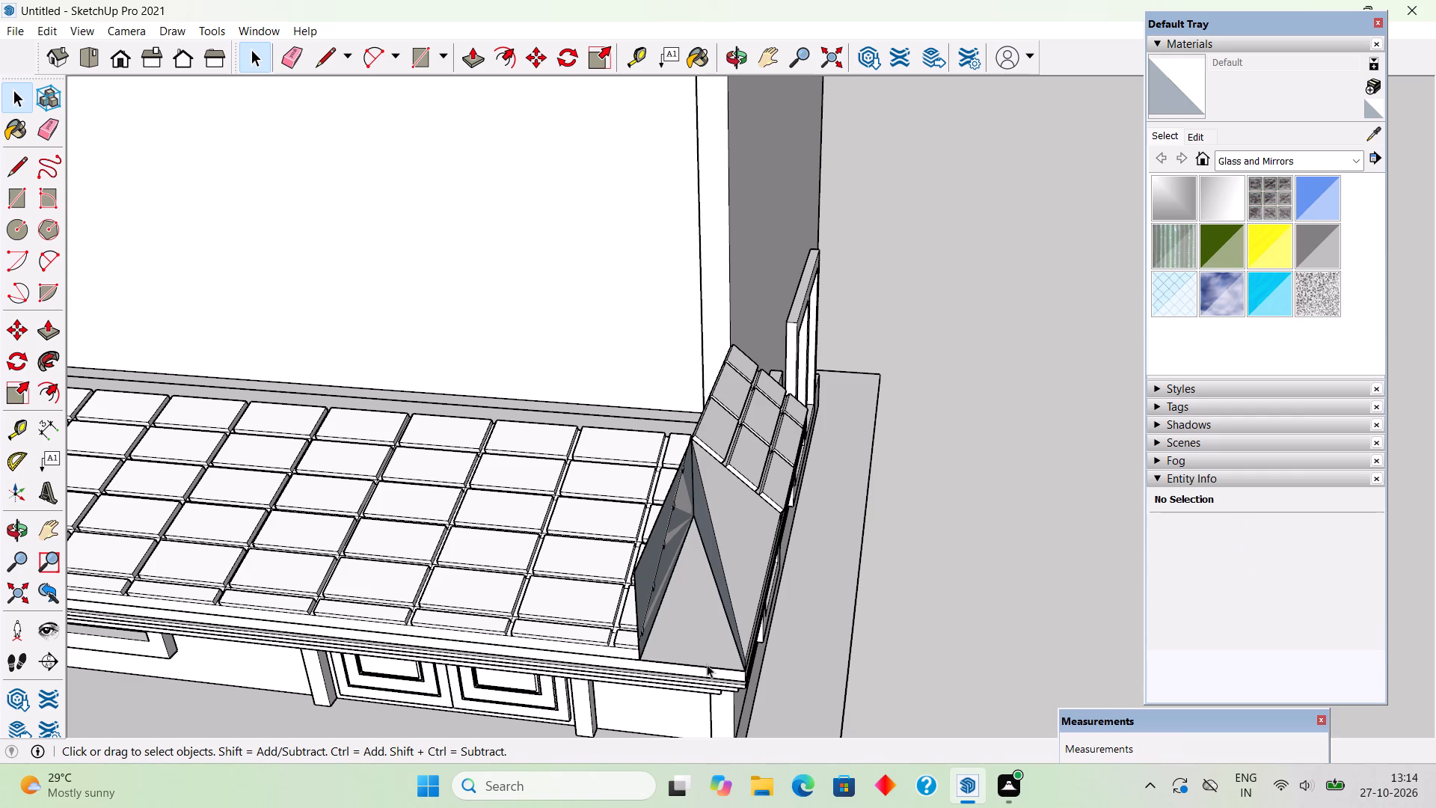
{"action": "key", "text": "Delete"}
{"action": "left_click", "coordinate": [643, 575]}
{"action": "key", "text": "Delete"}
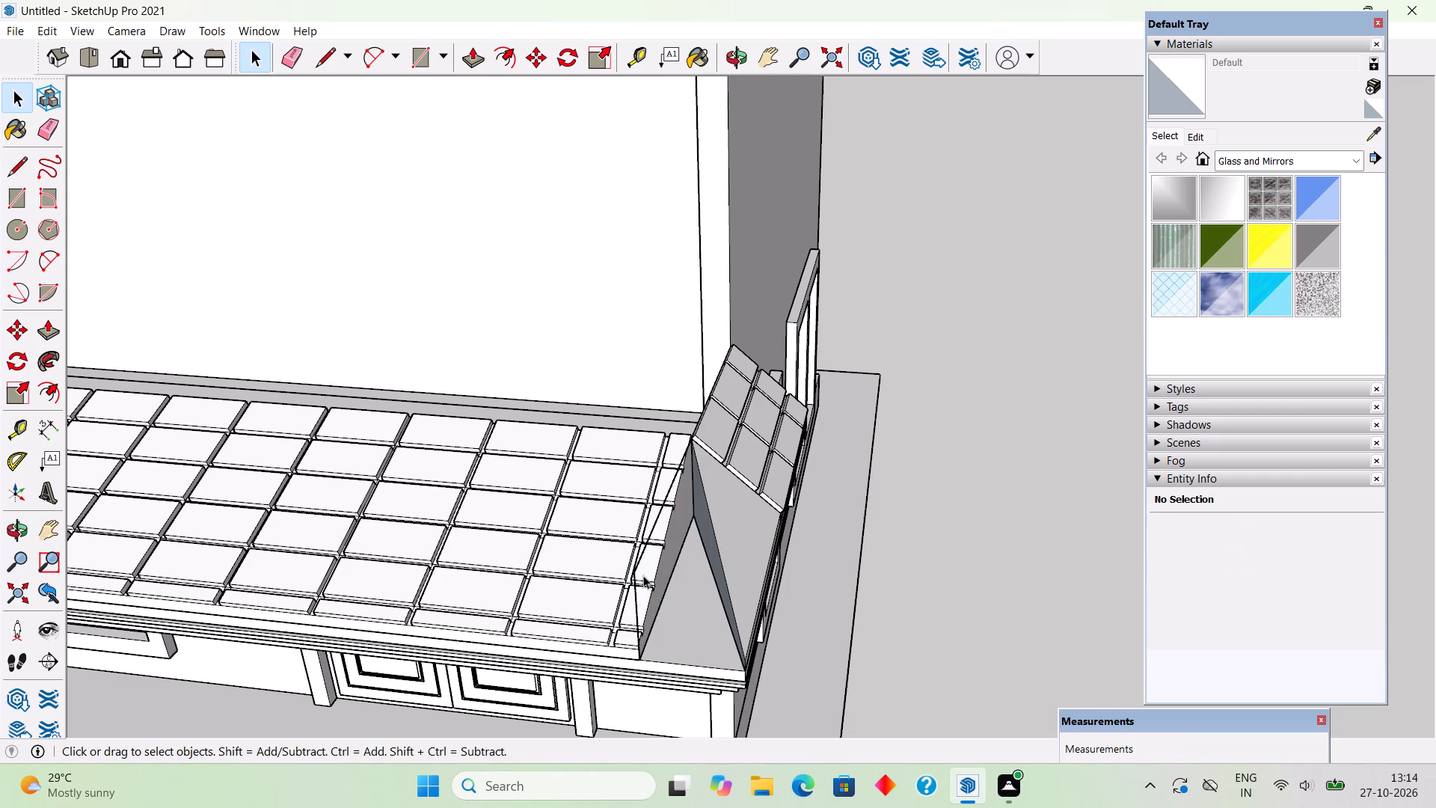
{"action": "left_click", "coordinate": [661, 599]}
{"action": "key", "text": "Delete"}
{"action": "left_click", "coordinate": [640, 554]}
{"action": "key", "text": "Delete"}
{"action": "left_click", "coordinate": [637, 599]}
{"action": "key", "text": "Delete"}
Make the whole diagonally cut side roof extension at the porch corner into a group.
{"action": "middle_click_drag", "start_coordinate": [752, 610], "coordinate": [809, 587]}
{"action": "scroll", "coordinate": [809, 587], "scroll_direction": "up", "scroll_amount": 5}
{"action": "middle_click_drag", "start_coordinate": [796, 558], "coordinate": [572, 575]}
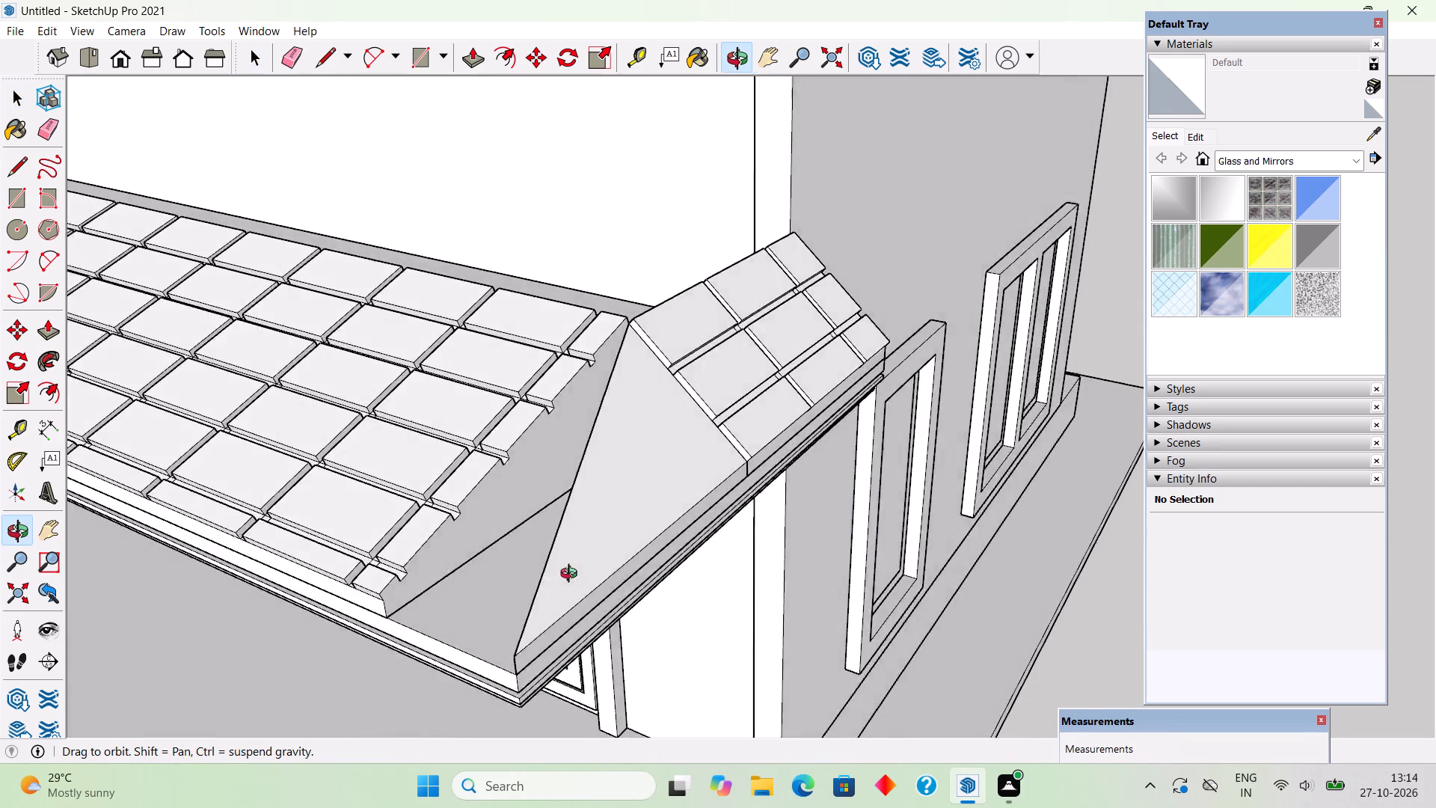
{"action": "middle_click_drag", "start_coordinate": [572, 575], "coordinate": [416, 557]}
{"action": "key", "text": "space"}
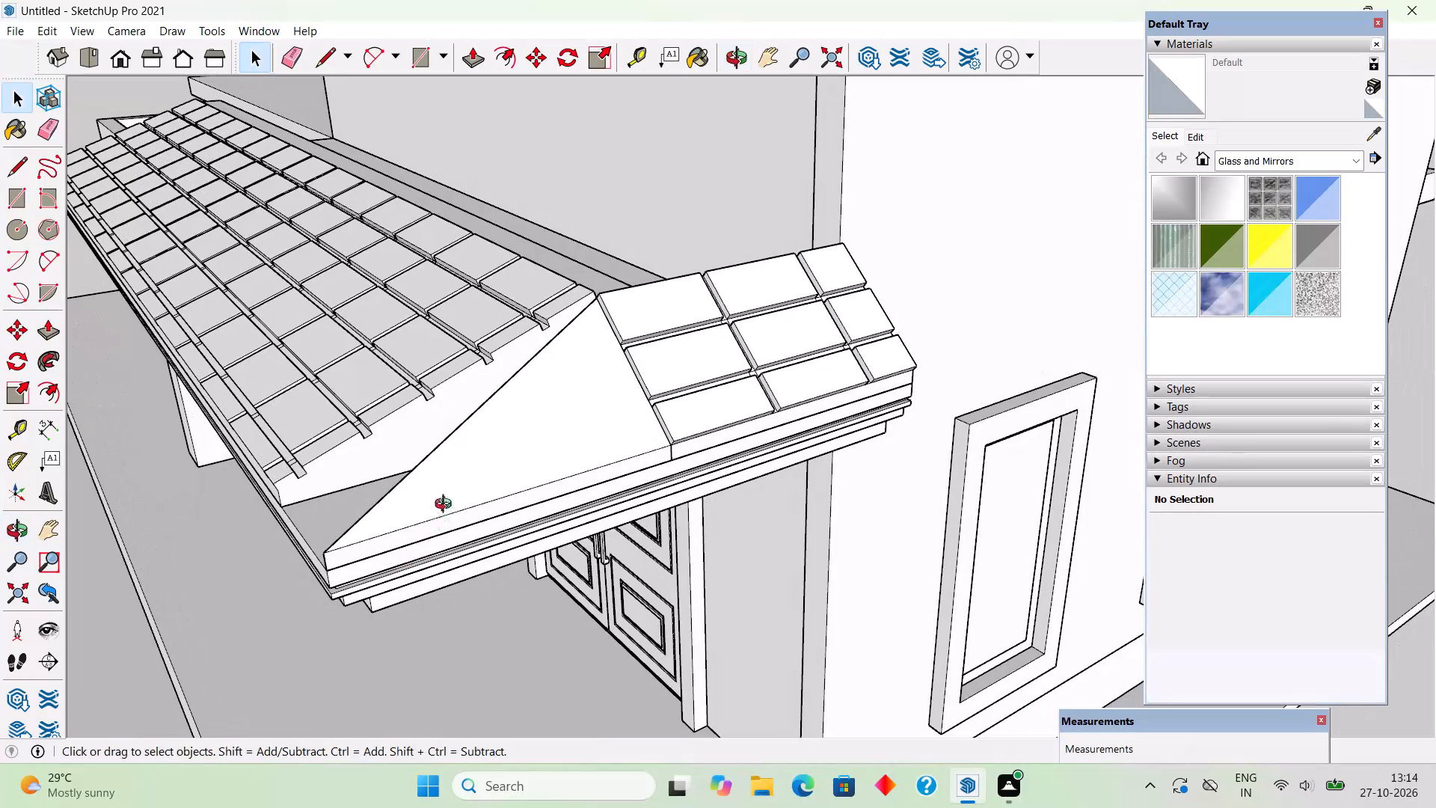
{"action": "left_click", "coordinate": [447, 506]}
{"action": "key", "text": "space"}
{"action": "triple_click", "coordinate": [447, 506]}
{"action": "right_click", "coordinate": [447, 506]}
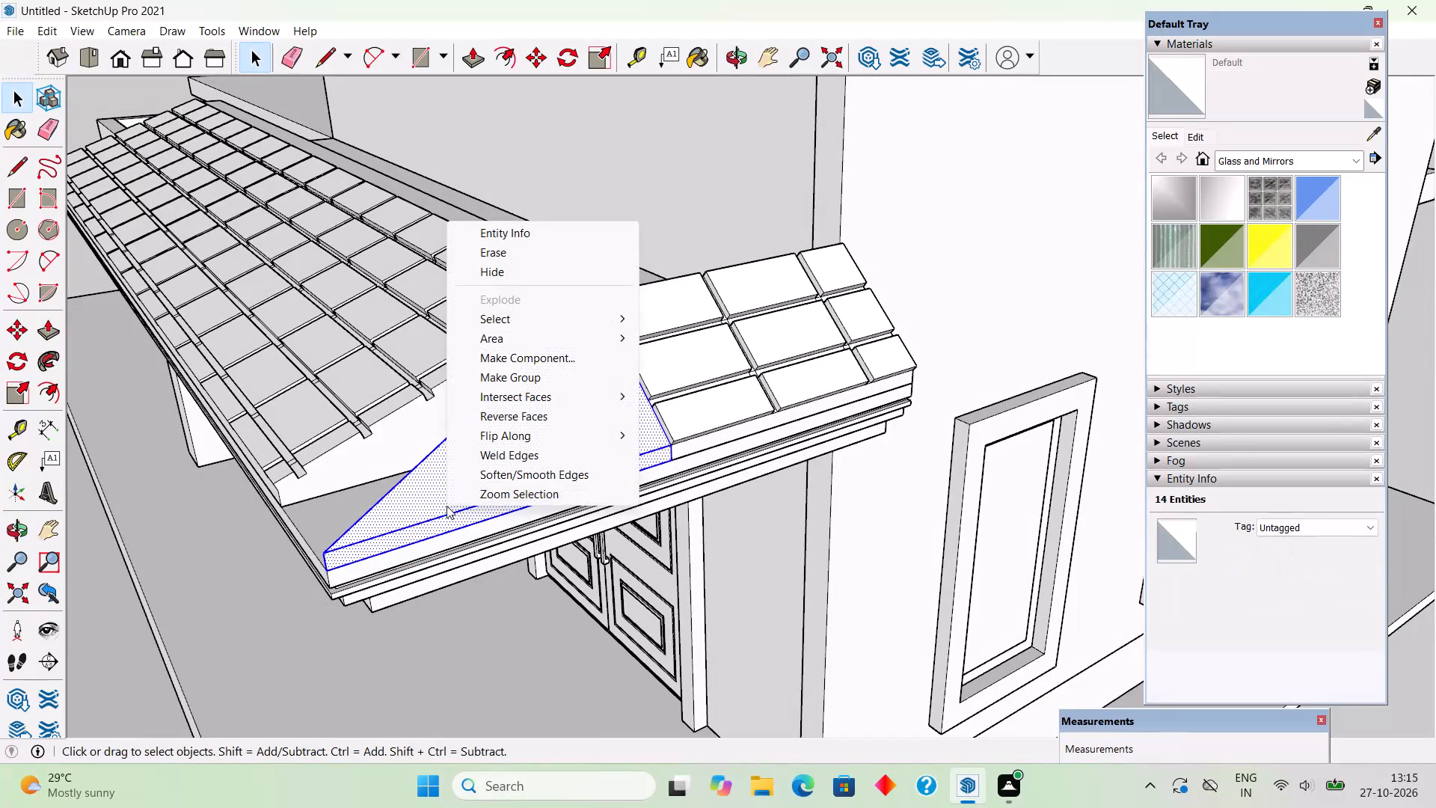
{"action": "left_click", "coordinate": [527, 386]}
{"action": "scroll", "coordinate": [539, 390], "scroll_direction": "down", "scroll_amount": 5}
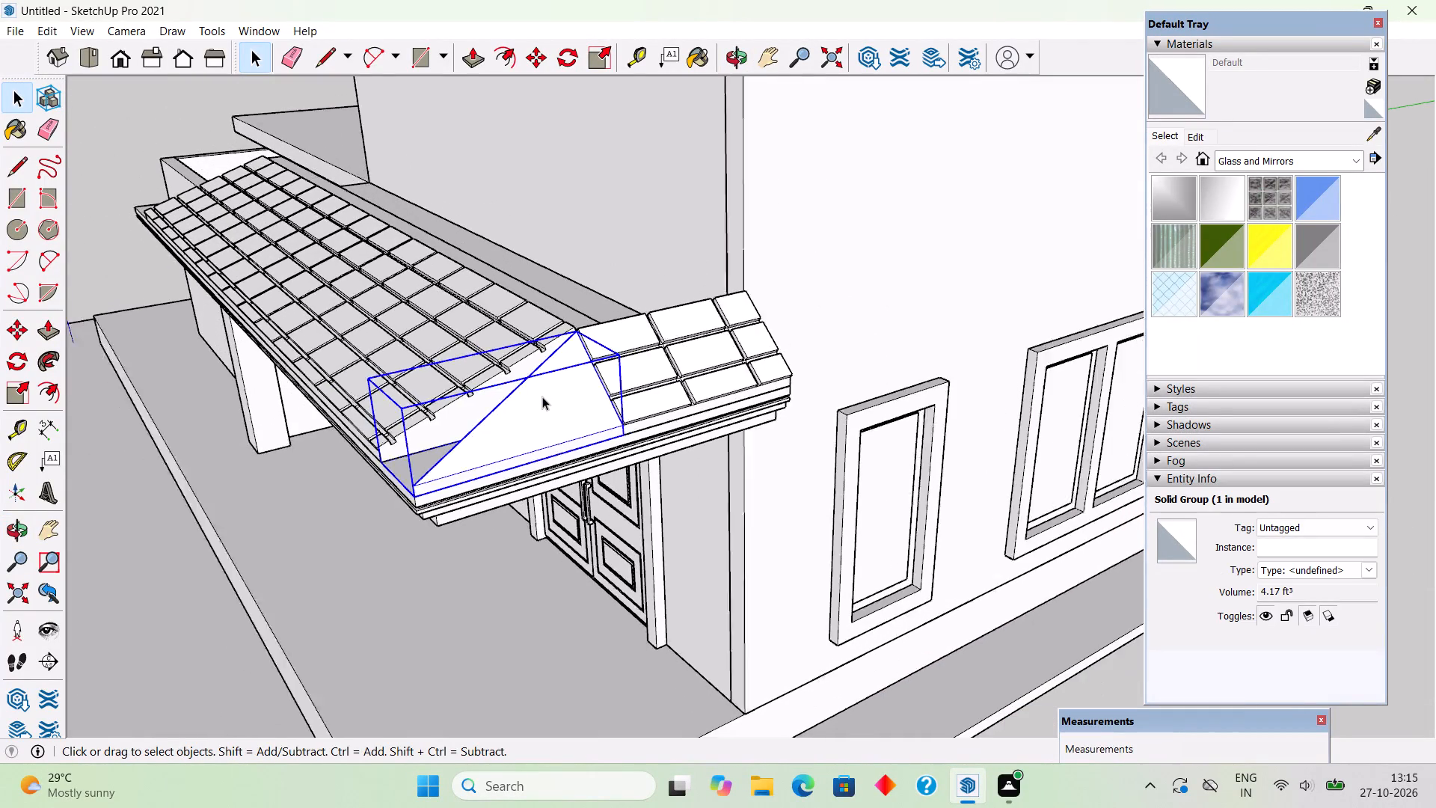
{"action": "scroll", "coordinate": [542, 397], "scroll_direction": "down", "scroll_amount": 6}
{"action": "left_click", "coordinate": [964, 704]}
{"action": "scroll", "coordinate": [400, 456], "scroll_direction": "up", "scroll_amount": 4}
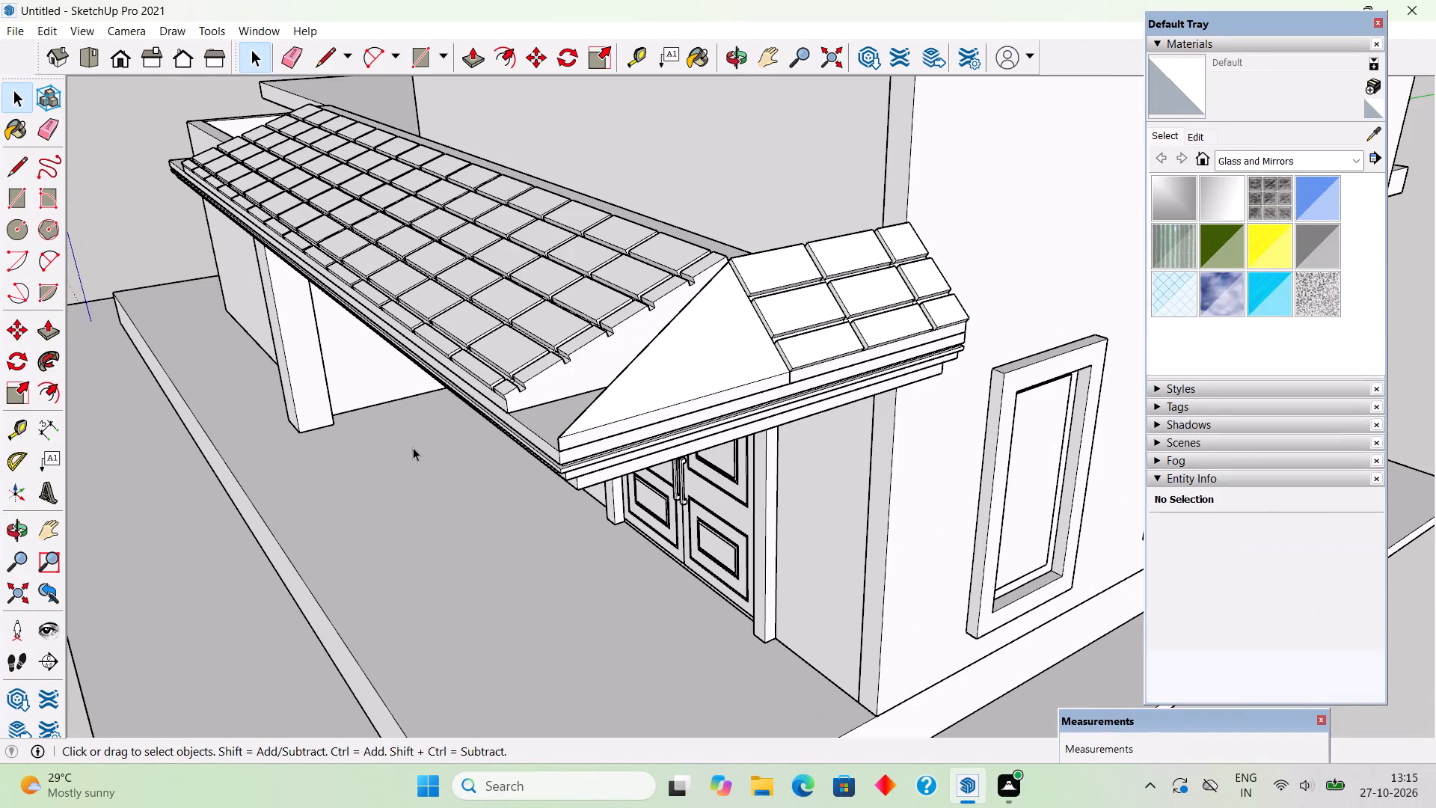
Unhide the front corner wedge group beside the new side roof extension.
{"action": "middle_click_drag", "start_coordinate": [514, 395], "coordinate": [729, 444]}
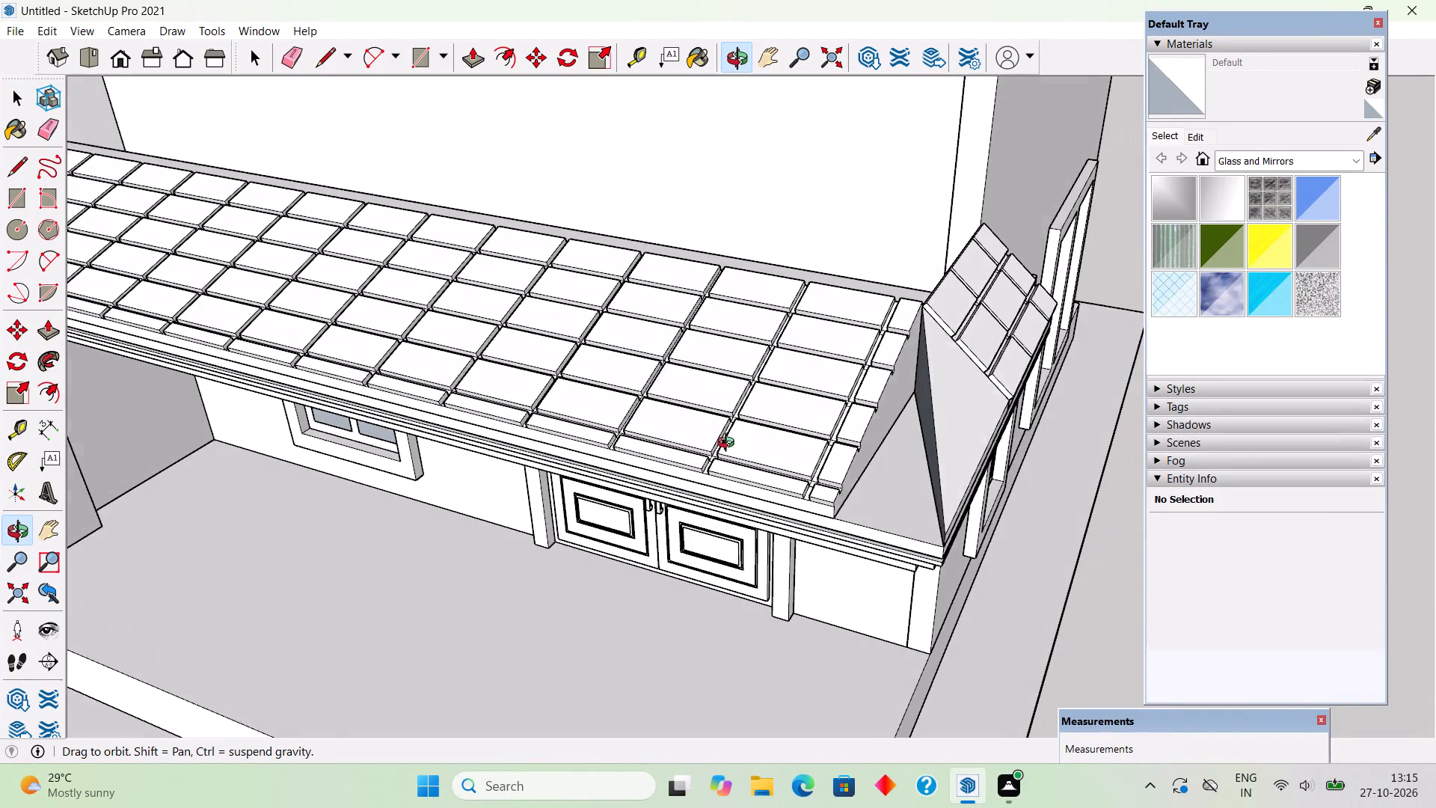
{"action": "middle_click_drag", "start_coordinate": [729, 444], "coordinate": [559, 505]}
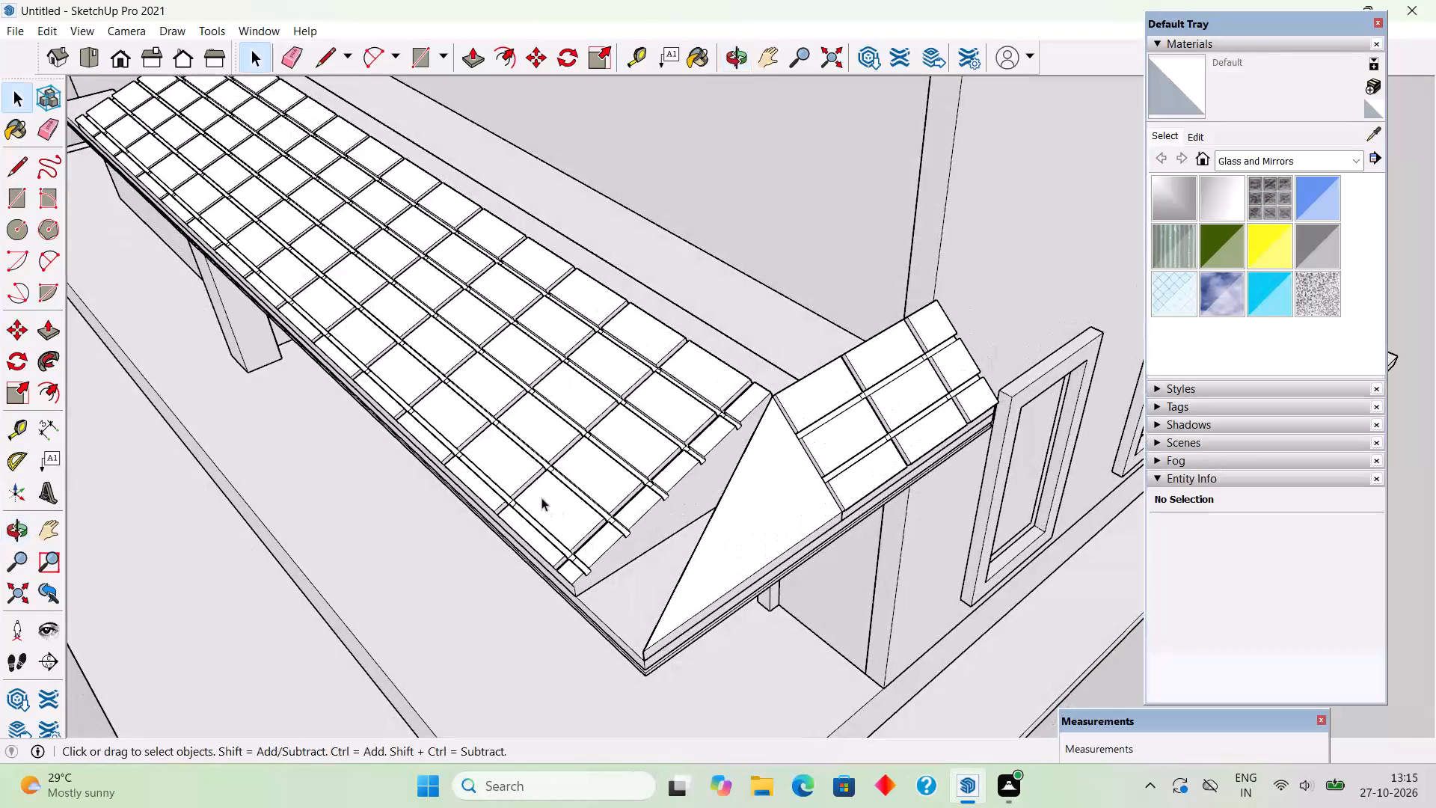
{"action": "left_click", "coordinate": [54, 25]}
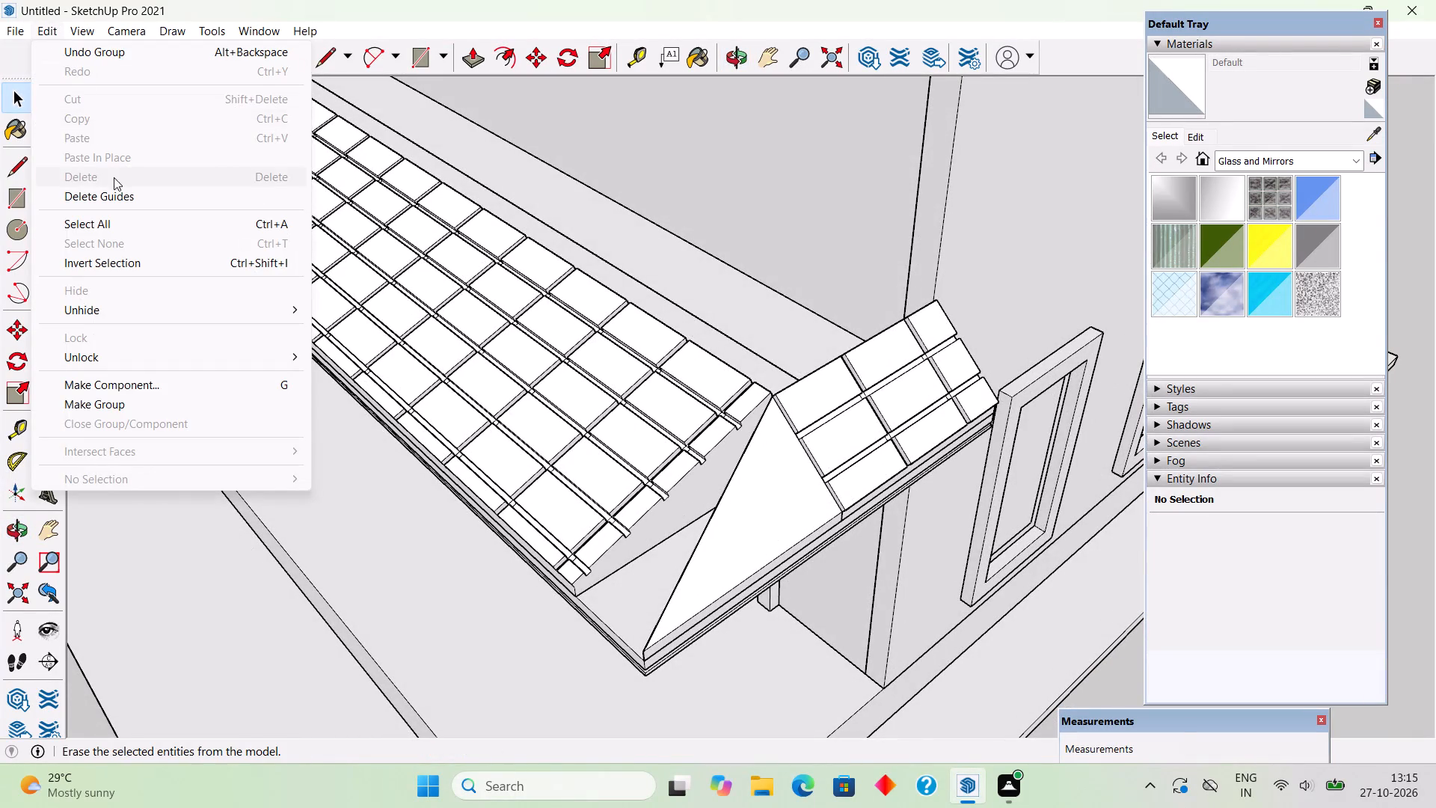
{"action": "left_click", "coordinate": [150, 302]}
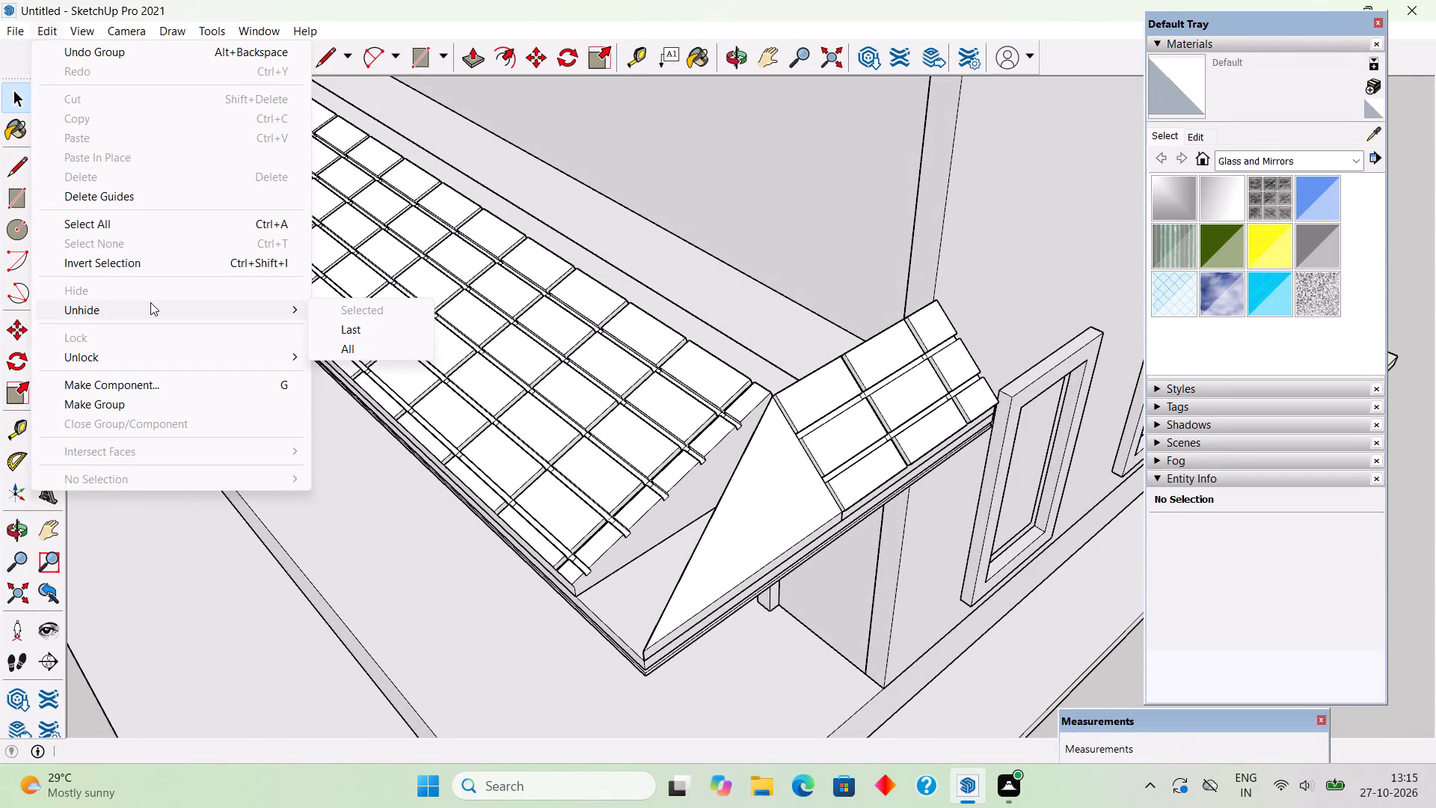
{"action": "left_click", "coordinate": [333, 340]}
Examine the diagonal joint between the tiled front roof and the plain side roof extension.
{"action": "scroll", "coordinate": [776, 399], "scroll_direction": "up", "scroll_amount": 5}
{"action": "middle_click_drag", "start_coordinate": [753, 402], "coordinate": [734, 213]}
{"action": "scroll", "coordinate": [734, 213], "scroll_direction": "down", "scroll_amount": 6}
{"action": "middle_click_drag", "start_coordinate": [722, 369], "coordinate": [743, 403]}
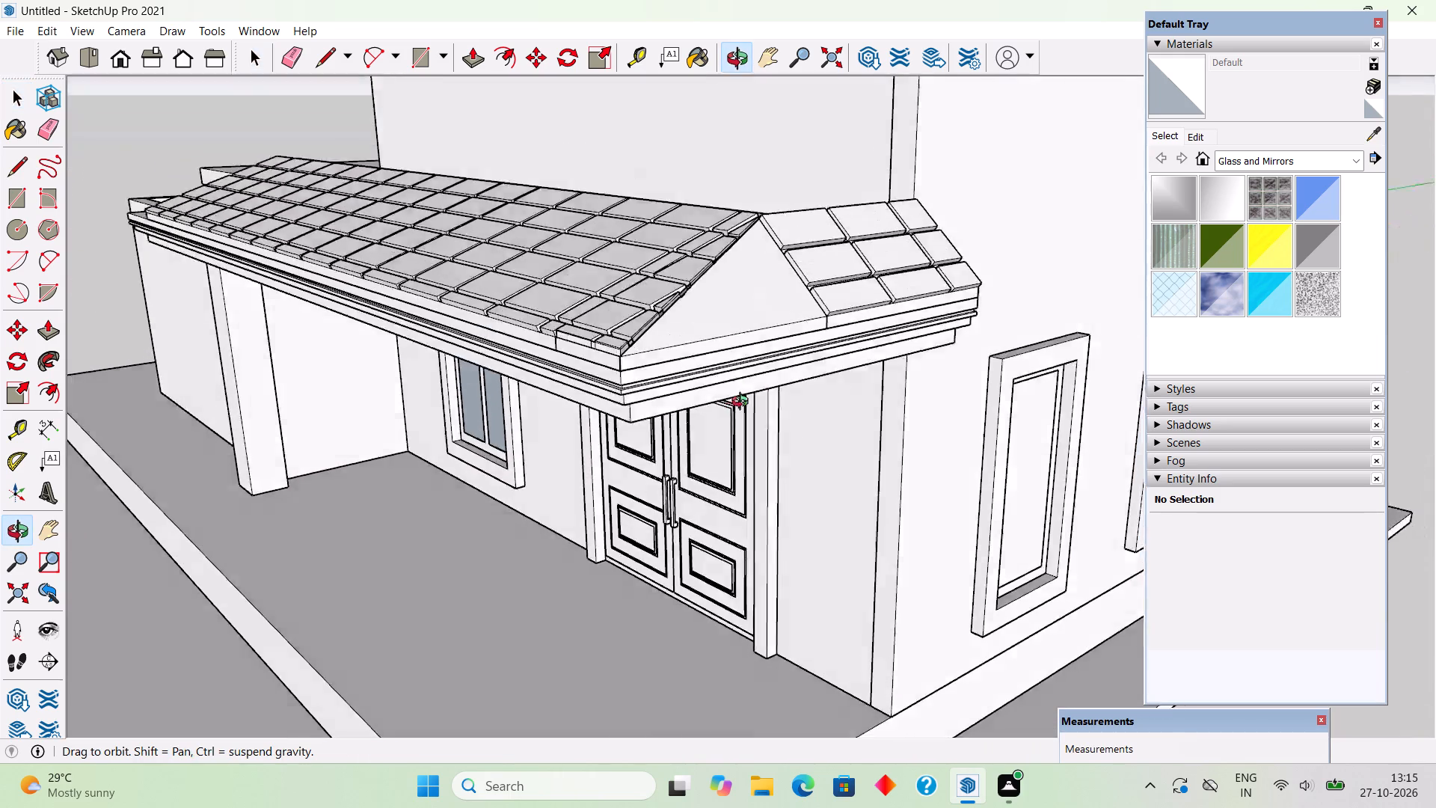
{"action": "middle_click_drag", "start_coordinate": [743, 403], "coordinate": [948, 460]}
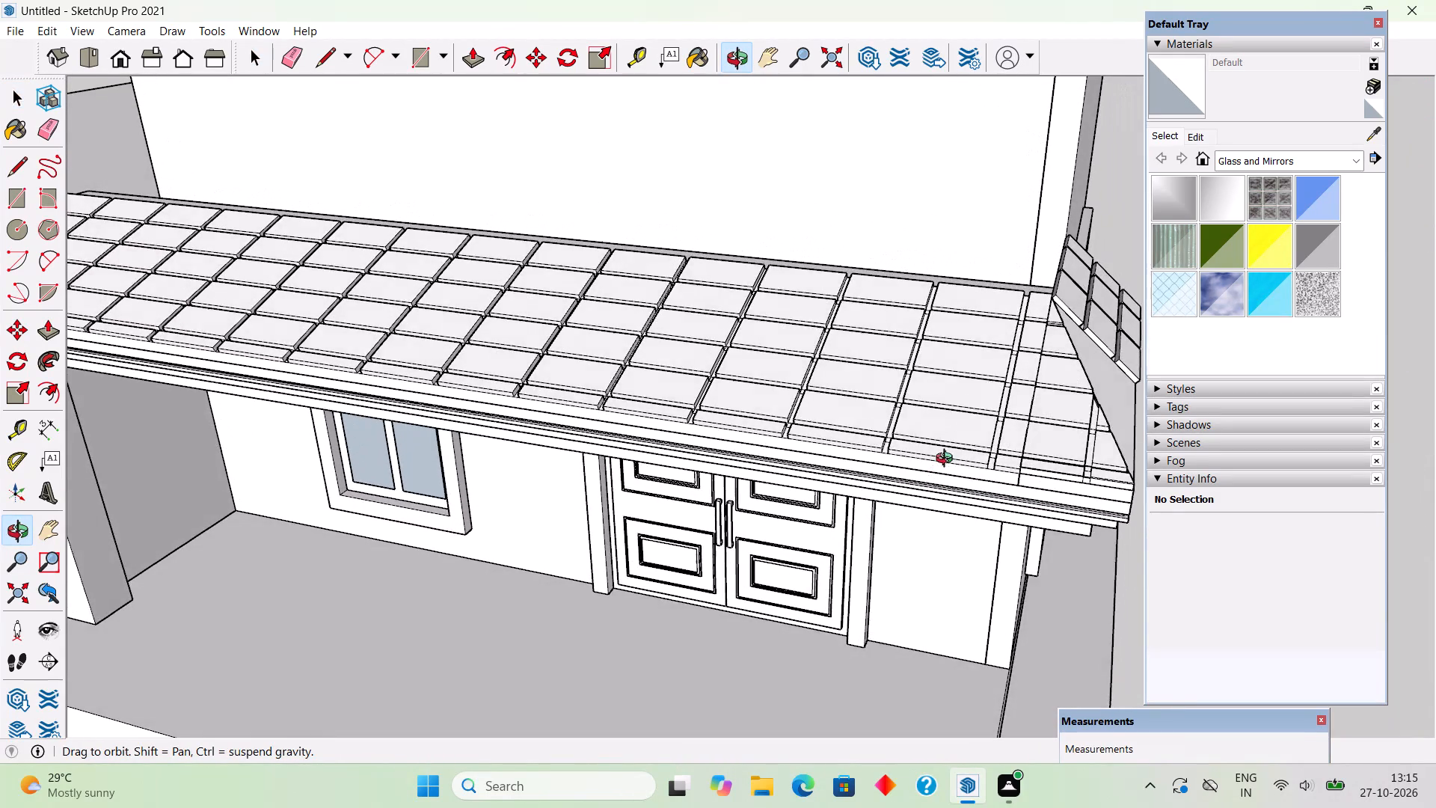
{"action": "middle_click_drag", "start_coordinate": [948, 460], "coordinate": [713, 489]}
{"action": "scroll", "coordinate": [719, 417], "scroll_direction": "up", "scroll_amount": 4}
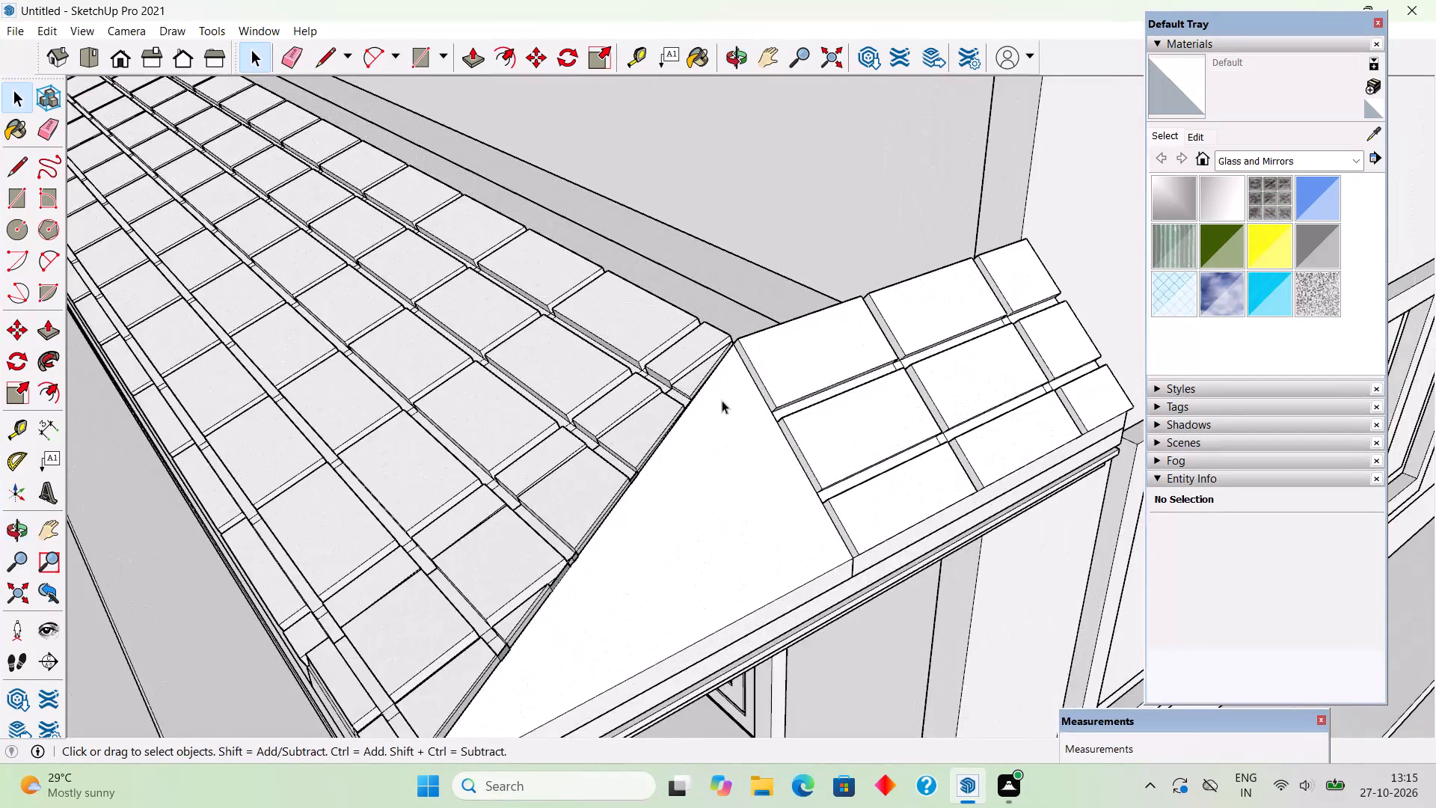
{"action": "scroll", "coordinate": [722, 400], "scroll_direction": "up", "scroll_amount": 11}
{"action": "middle_click_drag", "start_coordinate": [704, 380], "coordinate": [637, 326]}
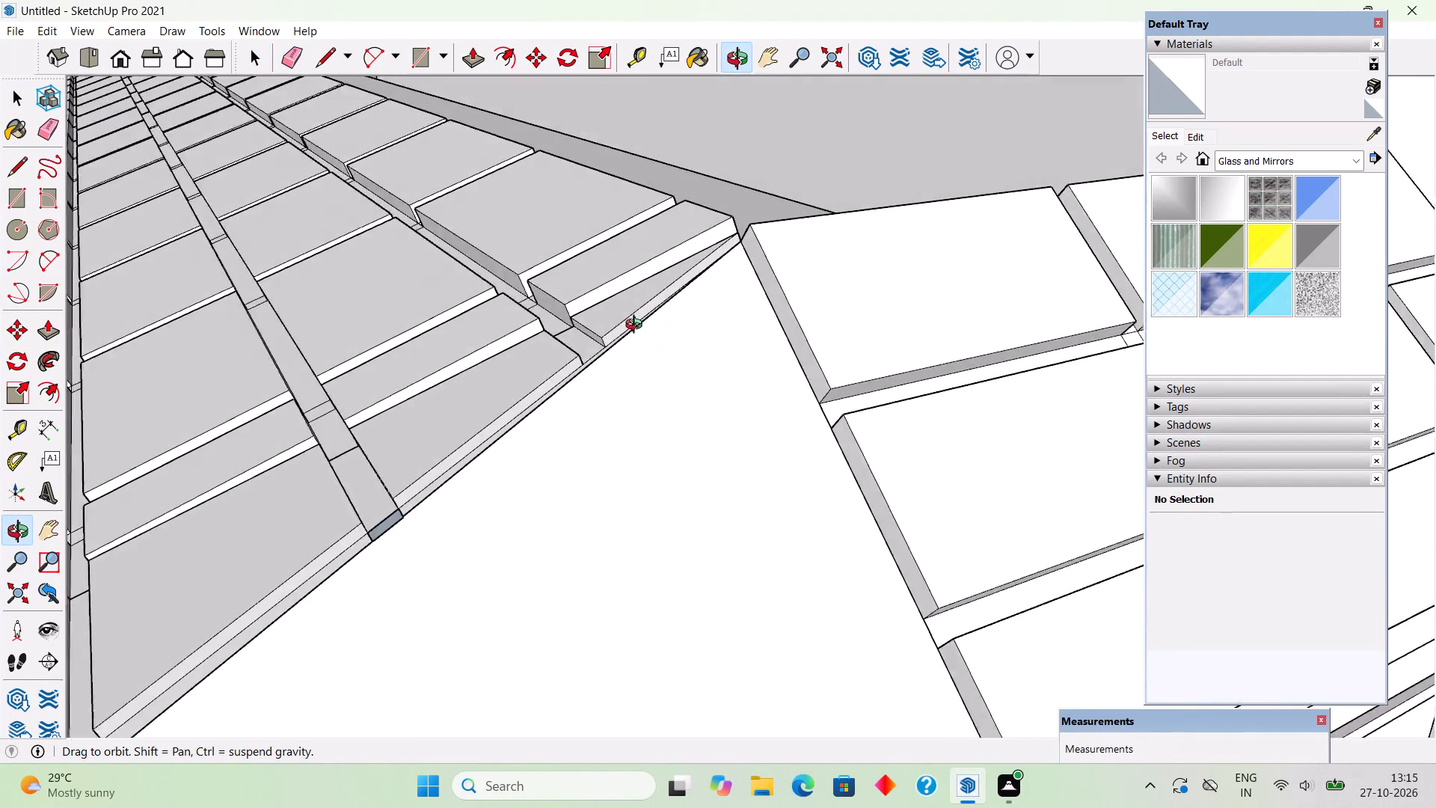
{"action": "middle_click_drag", "start_coordinate": [637, 326], "coordinate": [604, 337]}
{"action": "scroll", "coordinate": [610, 322], "scroll_direction": "down", "scroll_amount": 8}
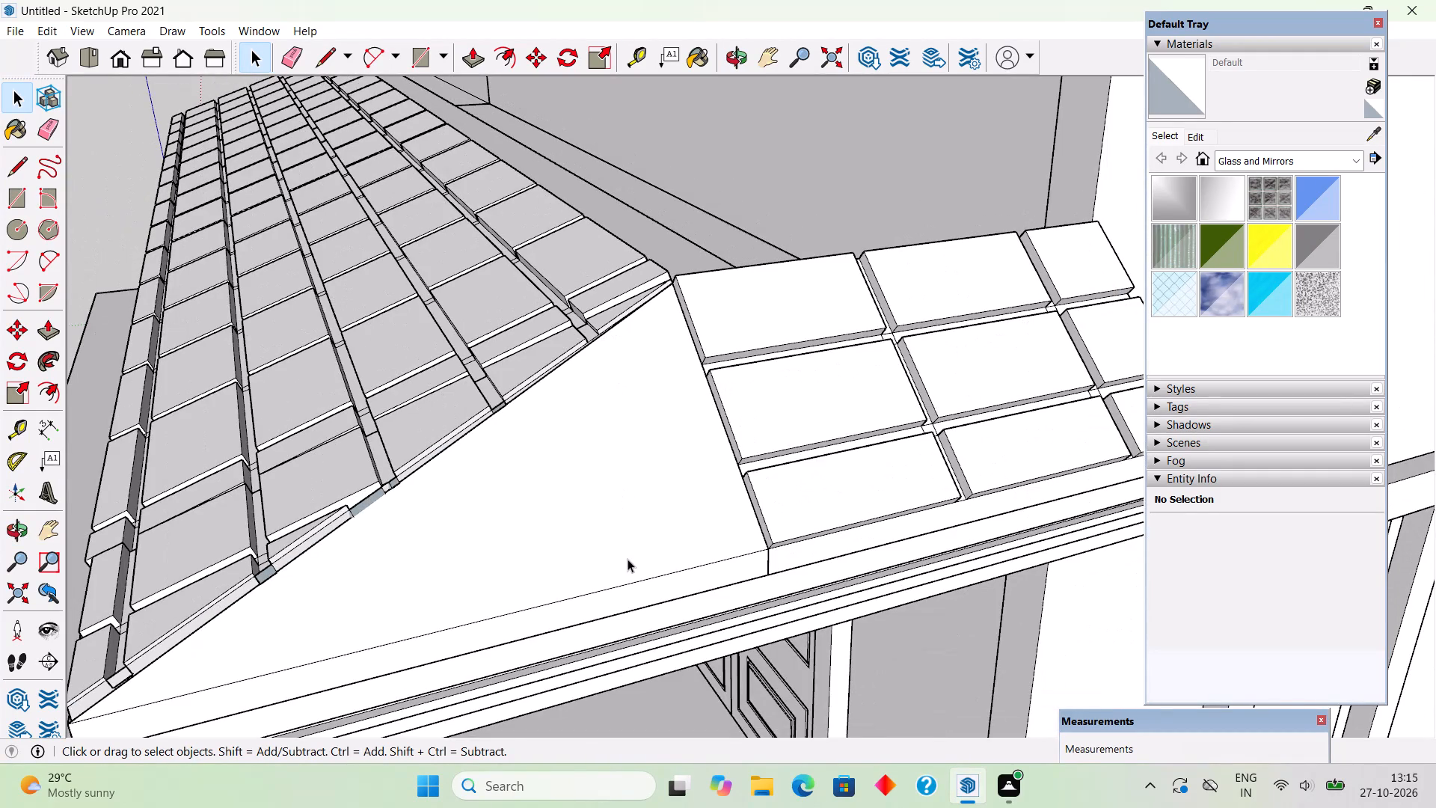
Place two guides across the corner extension along the side roof's lower groove edges, the first about 7 7/8" from the eave edge.
{"action": "key", "text": "t"}
{"action": "left_click", "coordinate": [666, 580]}
{"action": "scroll", "coordinate": [722, 500], "scroll_direction": "up", "scroll_amount": 3}
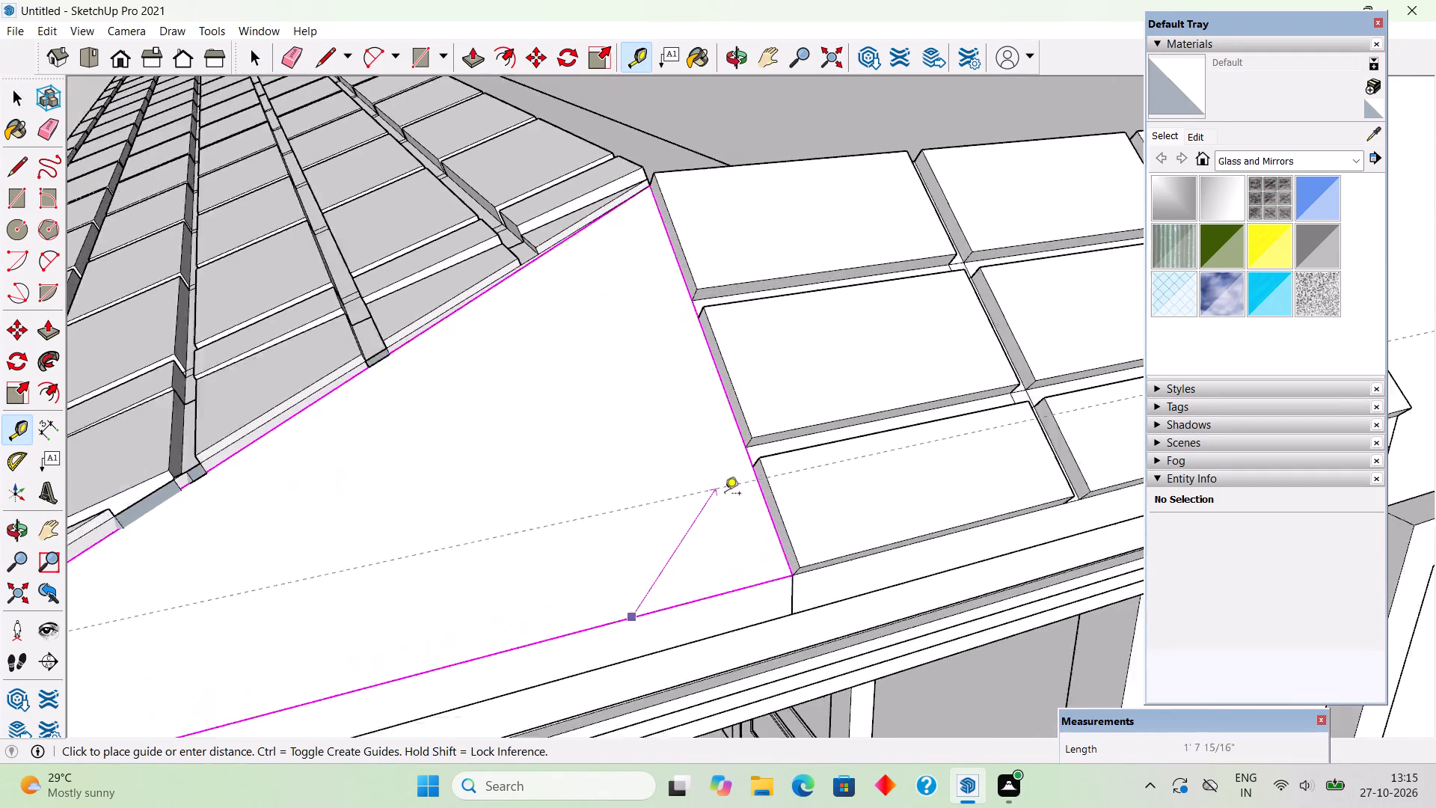
{"action": "scroll", "coordinate": [725, 495], "scroll_direction": "up", "scroll_amount": 5}
{"action": "left_click", "coordinate": [764, 455]}
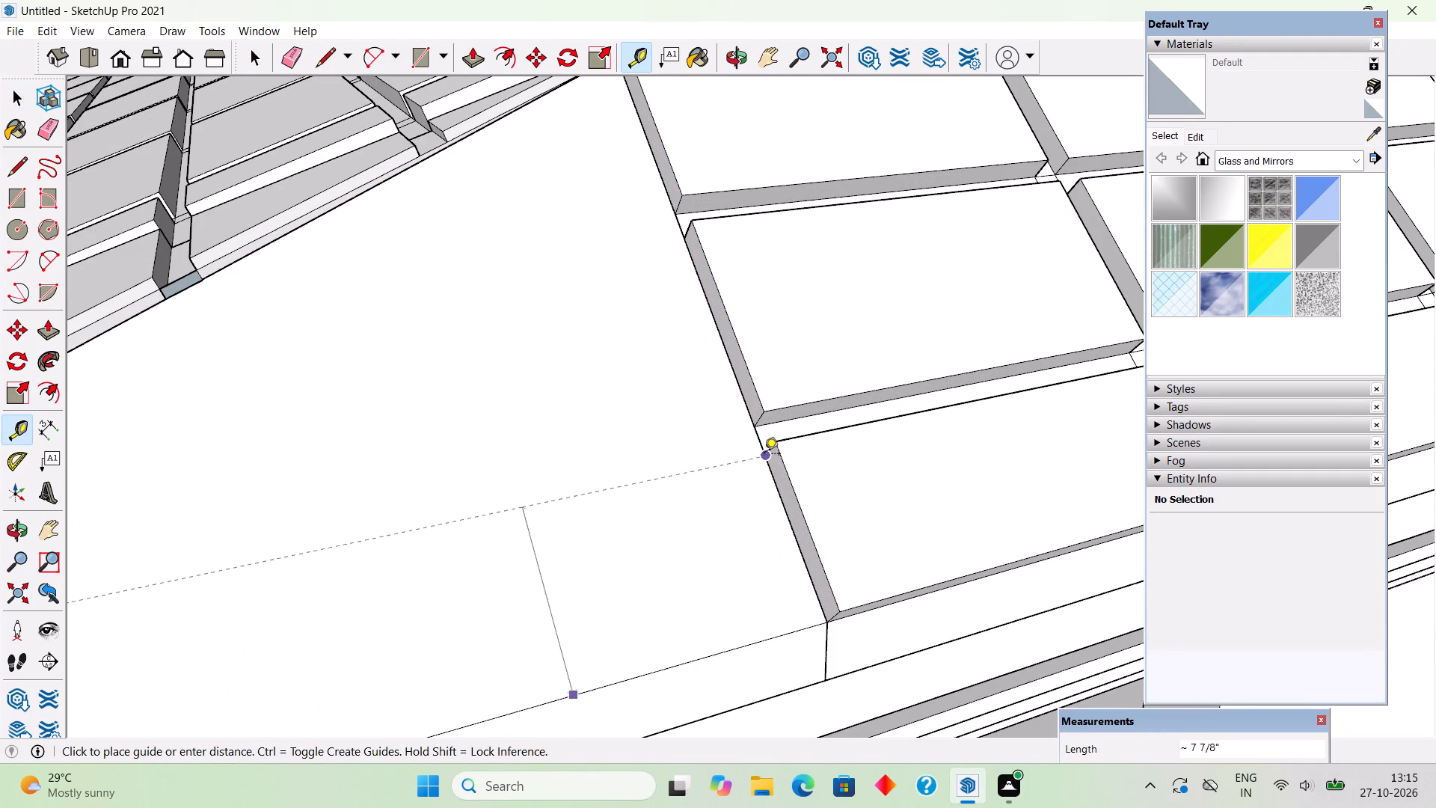
{"action": "middle_click_drag", "start_coordinate": [764, 547], "coordinate": [1135, 422]}
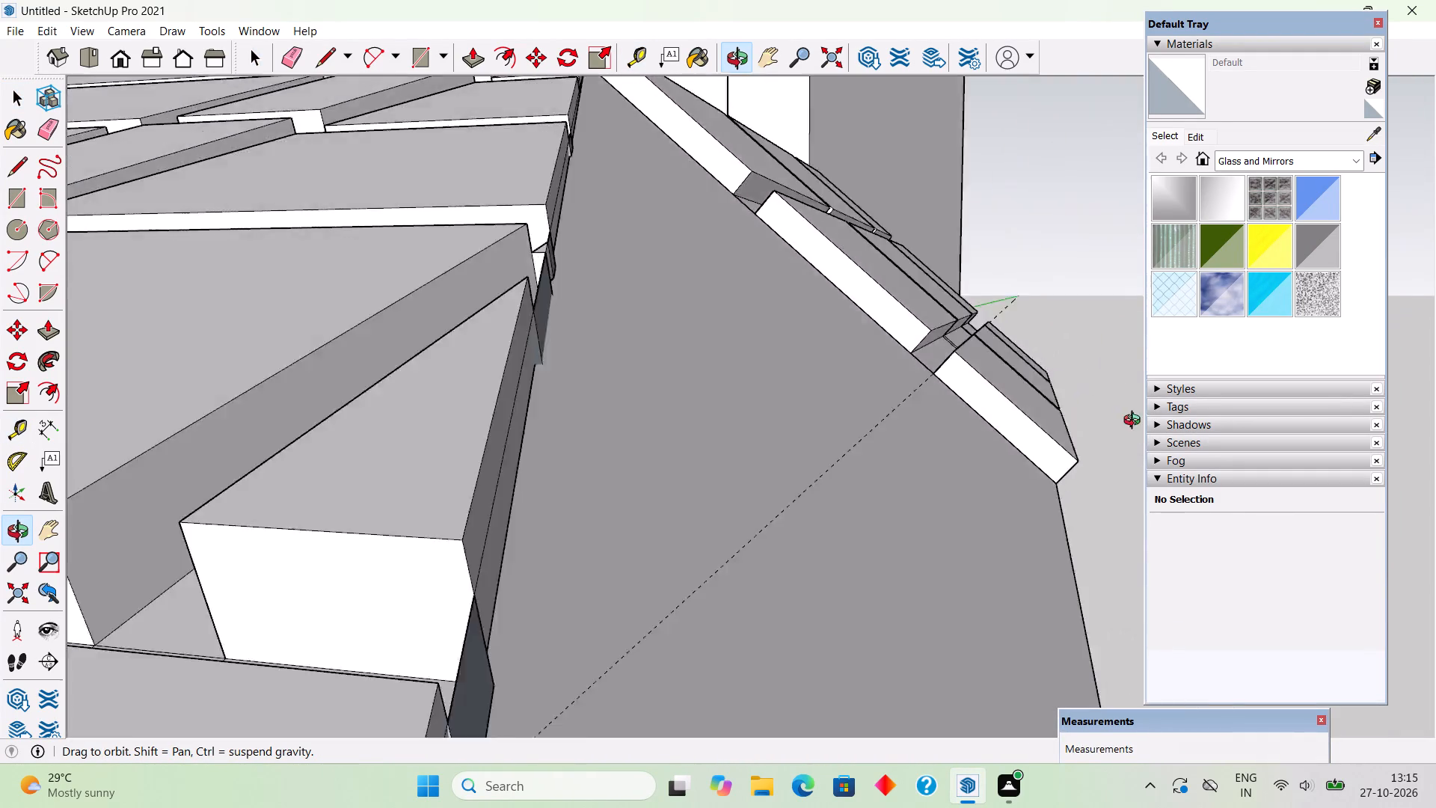
{"action": "middle_click_drag", "start_coordinate": [1135, 422], "coordinate": [964, 534]}
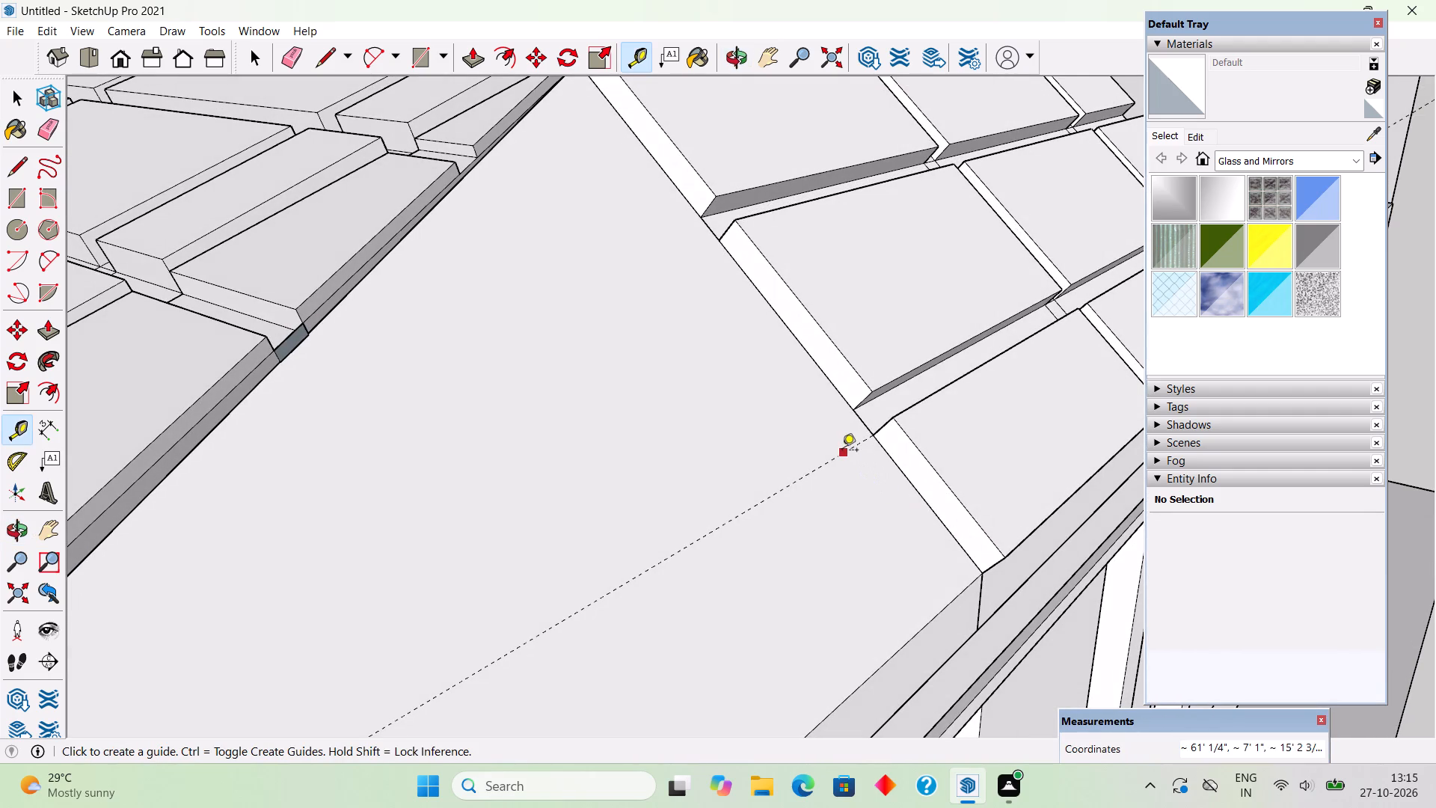
{"action": "left_click", "coordinate": [842, 451]}
{"action": "left_click", "coordinate": [856, 411]}
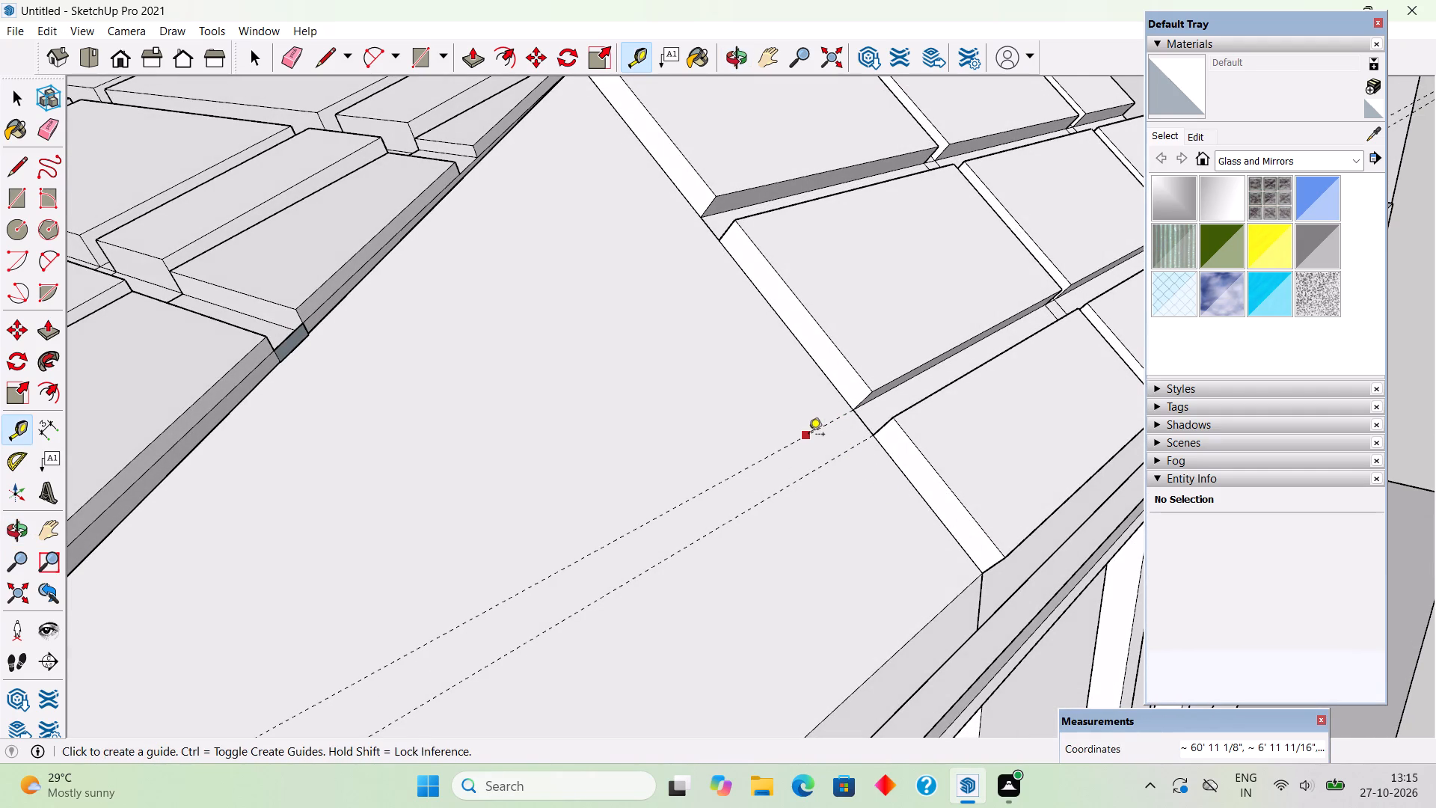
Place two guides about 1 1/2" apart across the corner extension, continuing the side roof's upper groove edges.
{"action": "left_click", "coordinate": [808, 435]}
{"action": "left_click", "coordinate": [721, 241]}
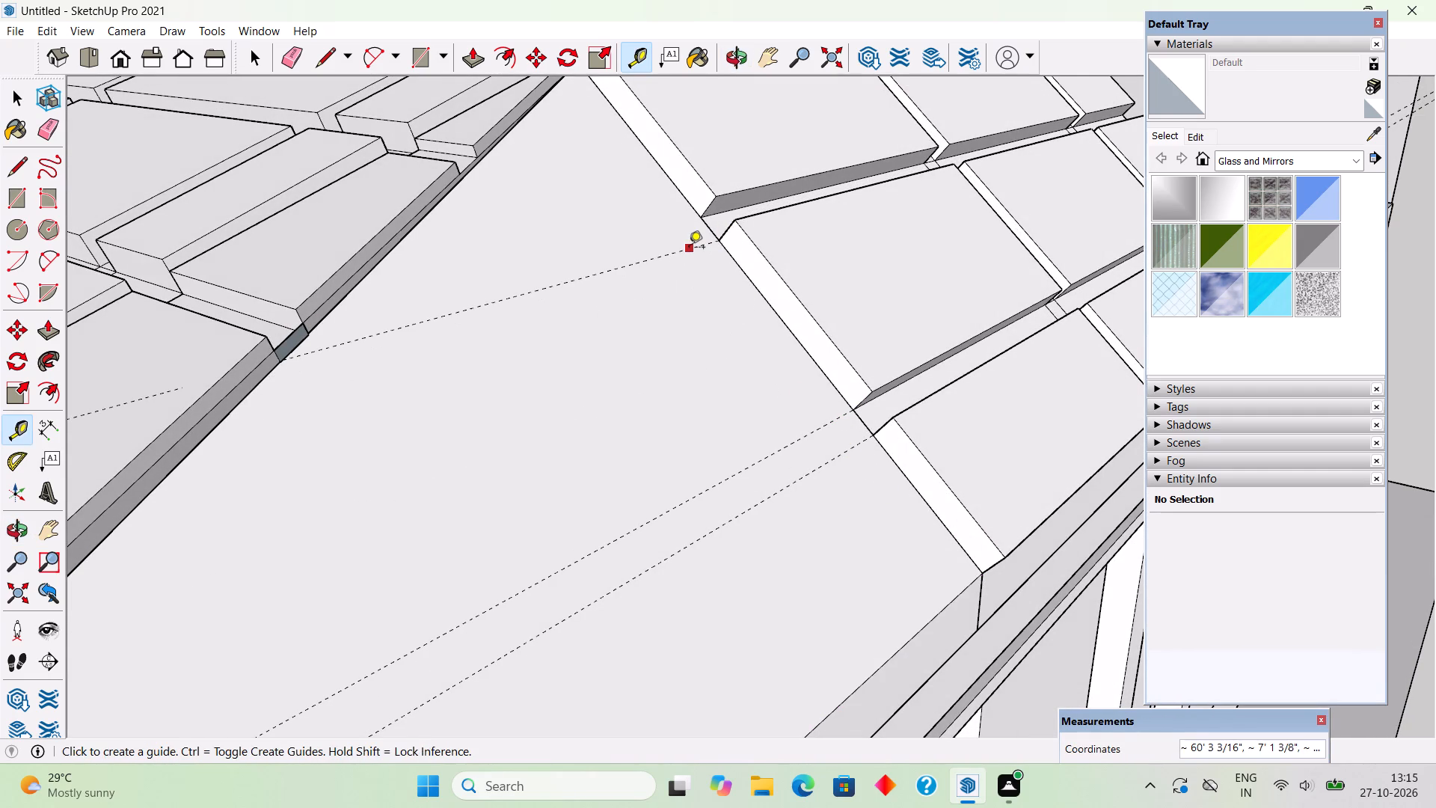
{"action": "left_click", "coordinate": [689, 248]}
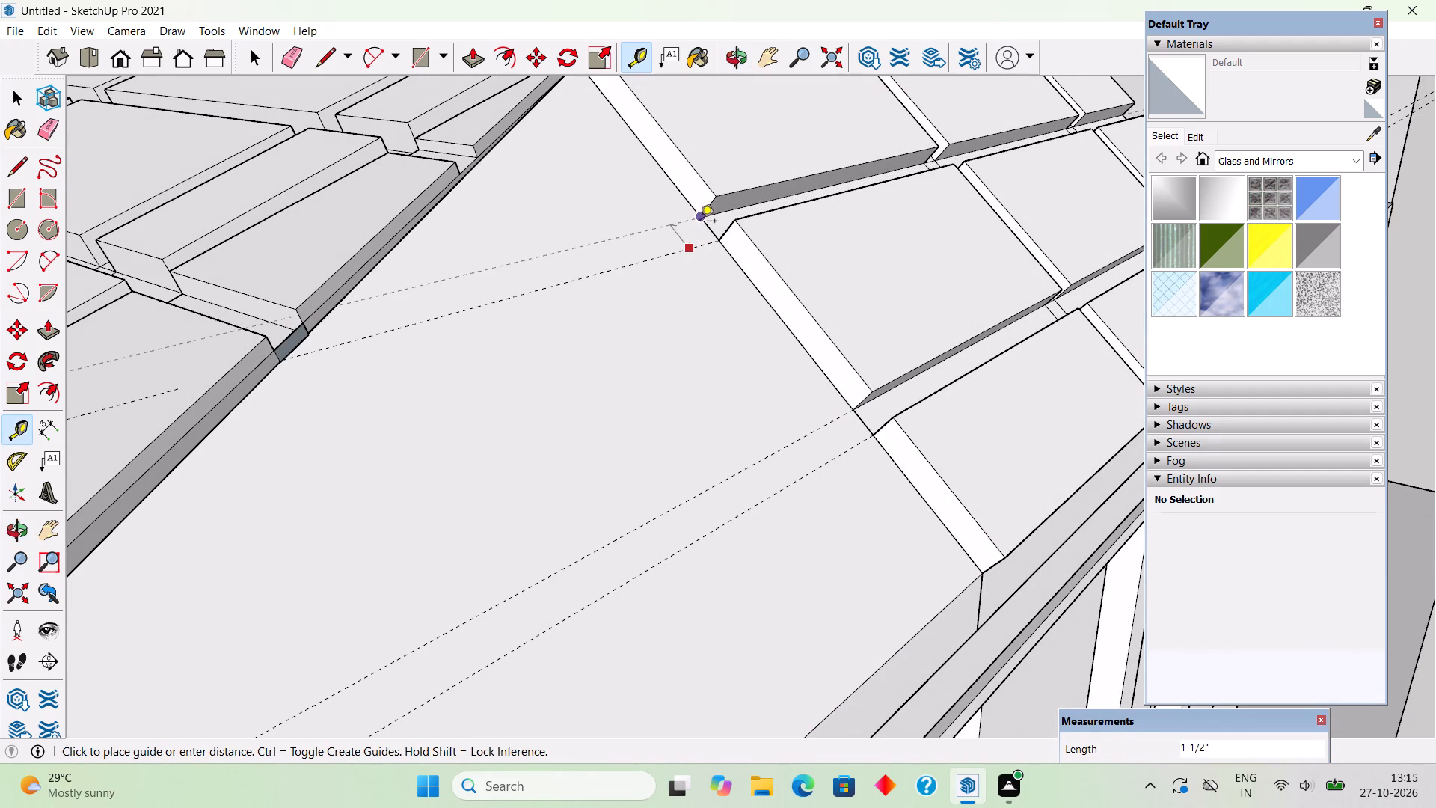
{"action": "left_click", "coordinate": [700, 222]}
Place a guide about 10" from the side roof's tiled end, parallel to it, through the front roof's groove corner at the diagonal joint.
{"action": "scroll", "coordinate": [690, 275], "scroll_direction": "down", "scroll_amount": 7}
{"action": "middle_click_drag", "start_coordinate": [577, 447], "coordinate": [343, 473]}
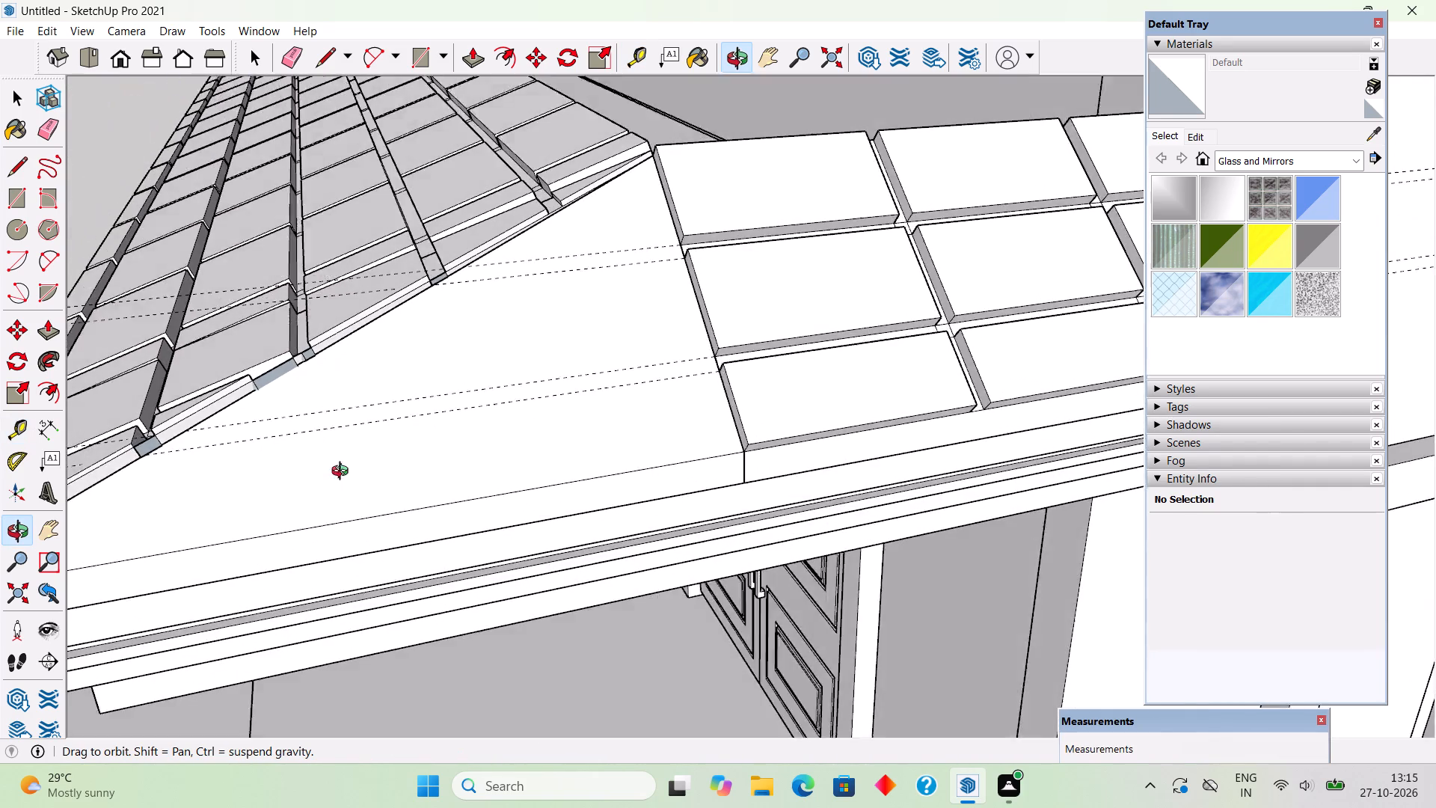
{"action": "middle_click_drag", "start_coordinate": [343, 473], "coordinate": [297, 518]}
{"action": "scroll", "coordinate": [686, 230], "scroll_direction": "up", "scroll_amount": 8}
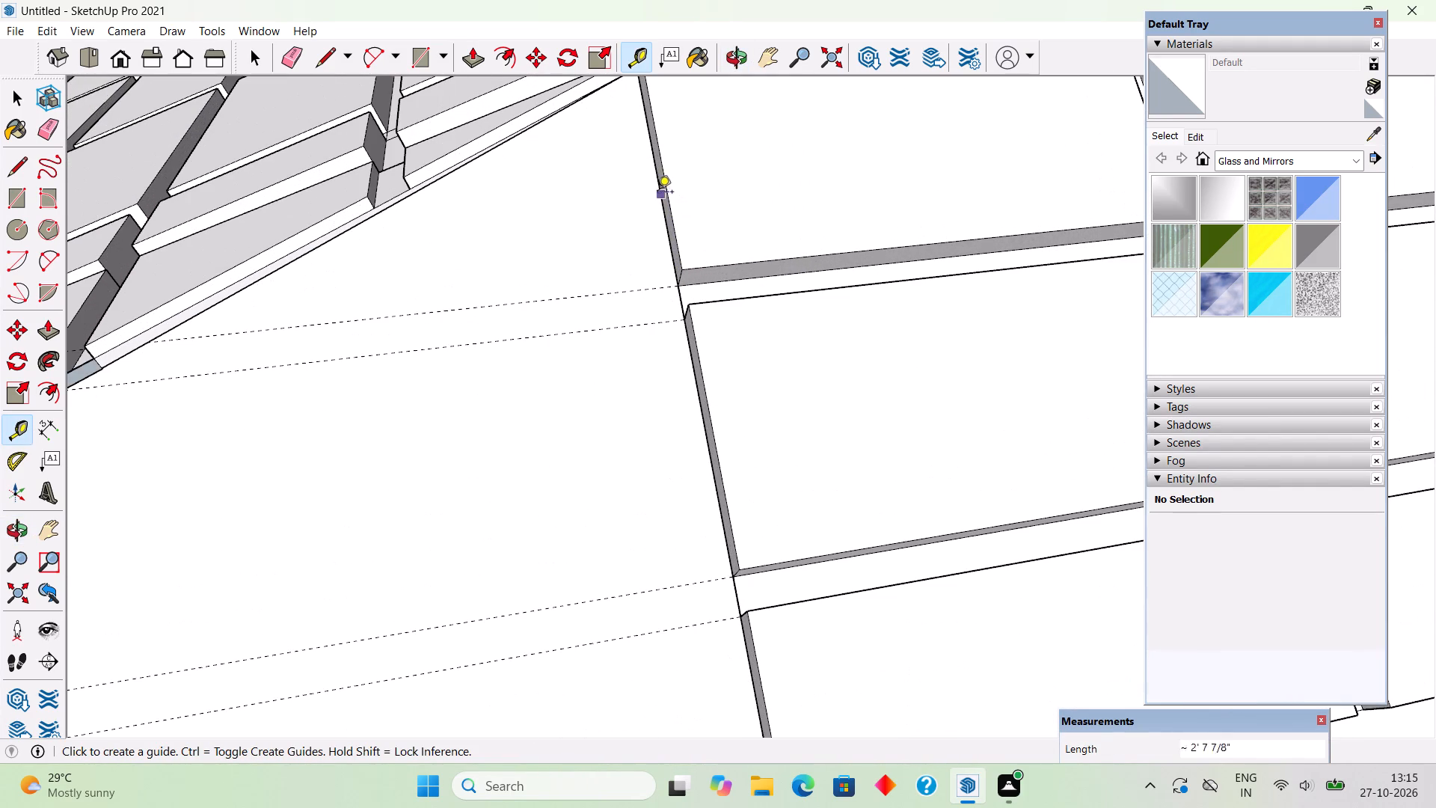
{"action": "left_click", "coordinate": [660, 195]}
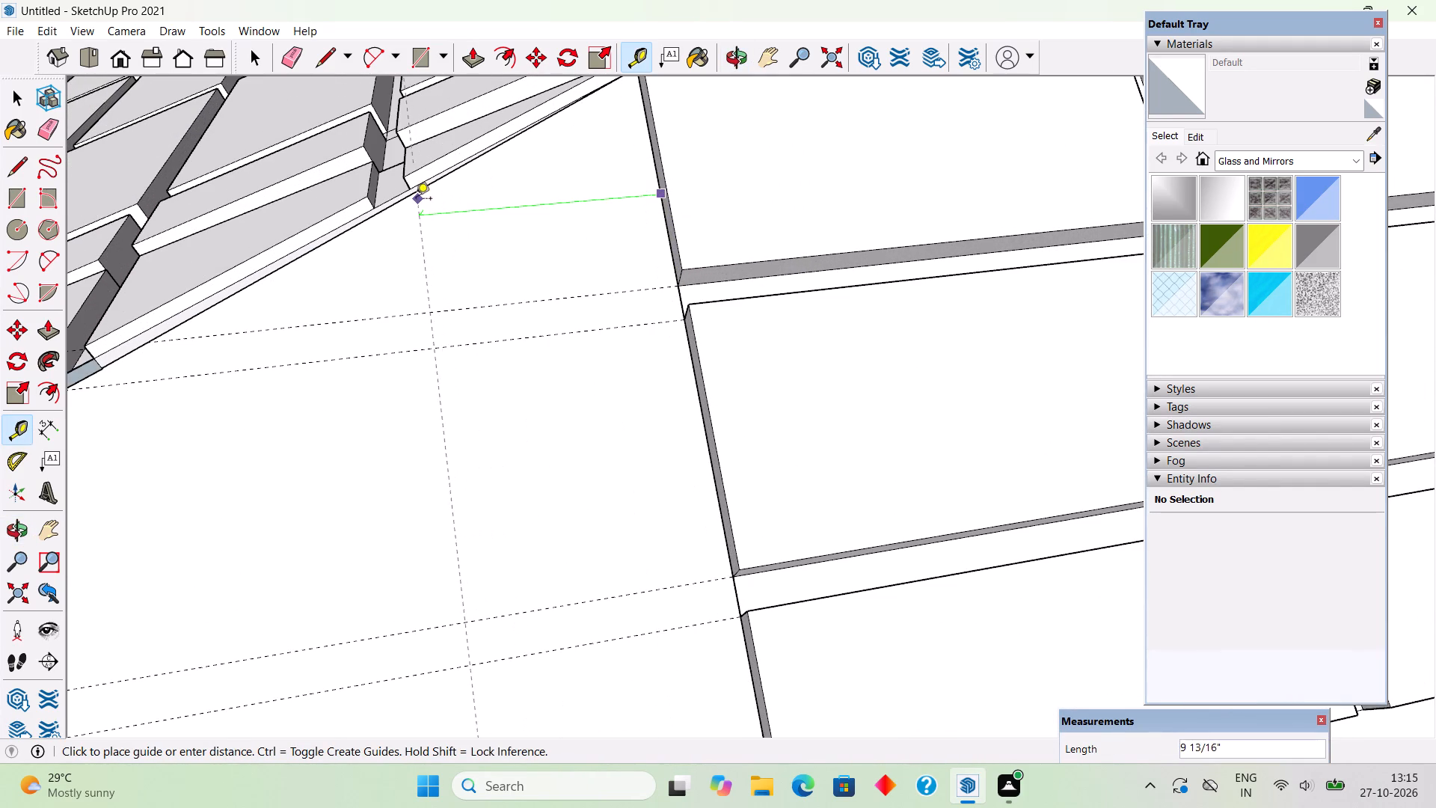
{"action": "scroll", "coordinate": [403, 192], "scroll_direction": "up", "scroll_amount": 10}
{"action": "middle_click_drag", "start_coordinate": [403, 203], "coordinate": [486, 214]}
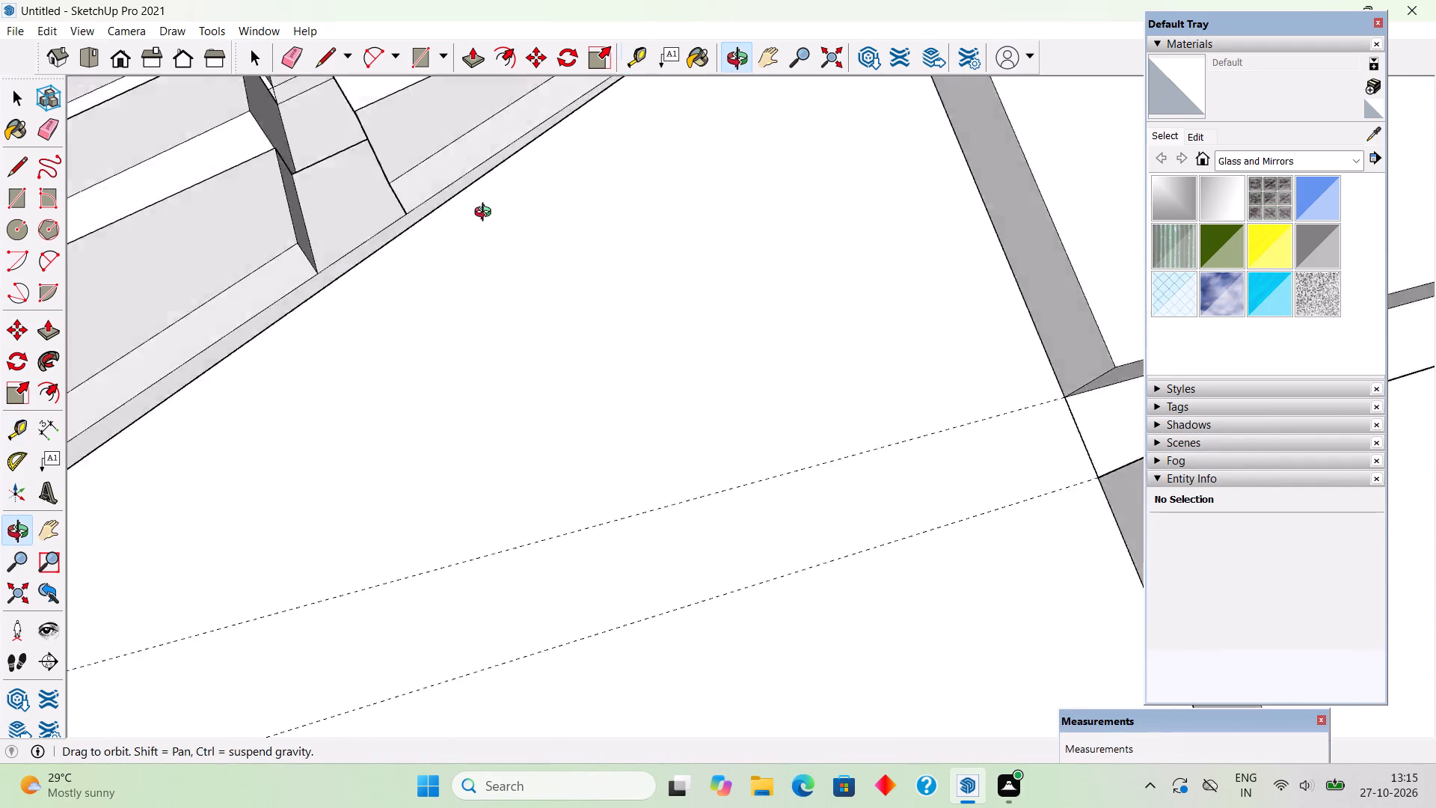
{"action": "middle_click_drag", "start_coordinate": [486, 214], "coordinate": [737, 127]}
{"action": "middle_click_drag", "start_coordinate": [396, 391], "coordinate": [540, 251]}
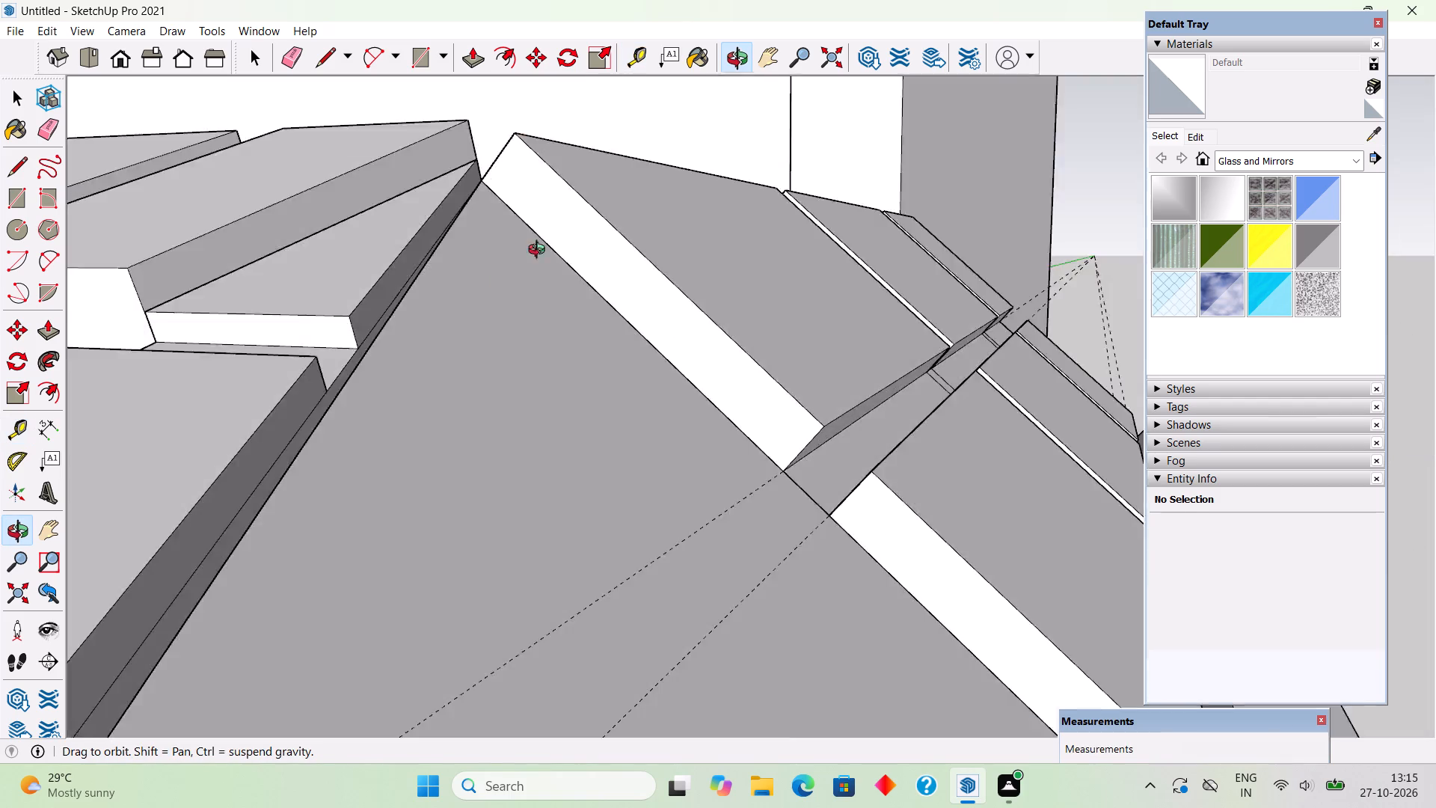
{"action": "middle_click_drag", "start_coordinate": [540, 251], "coordinate": [615, 170]}
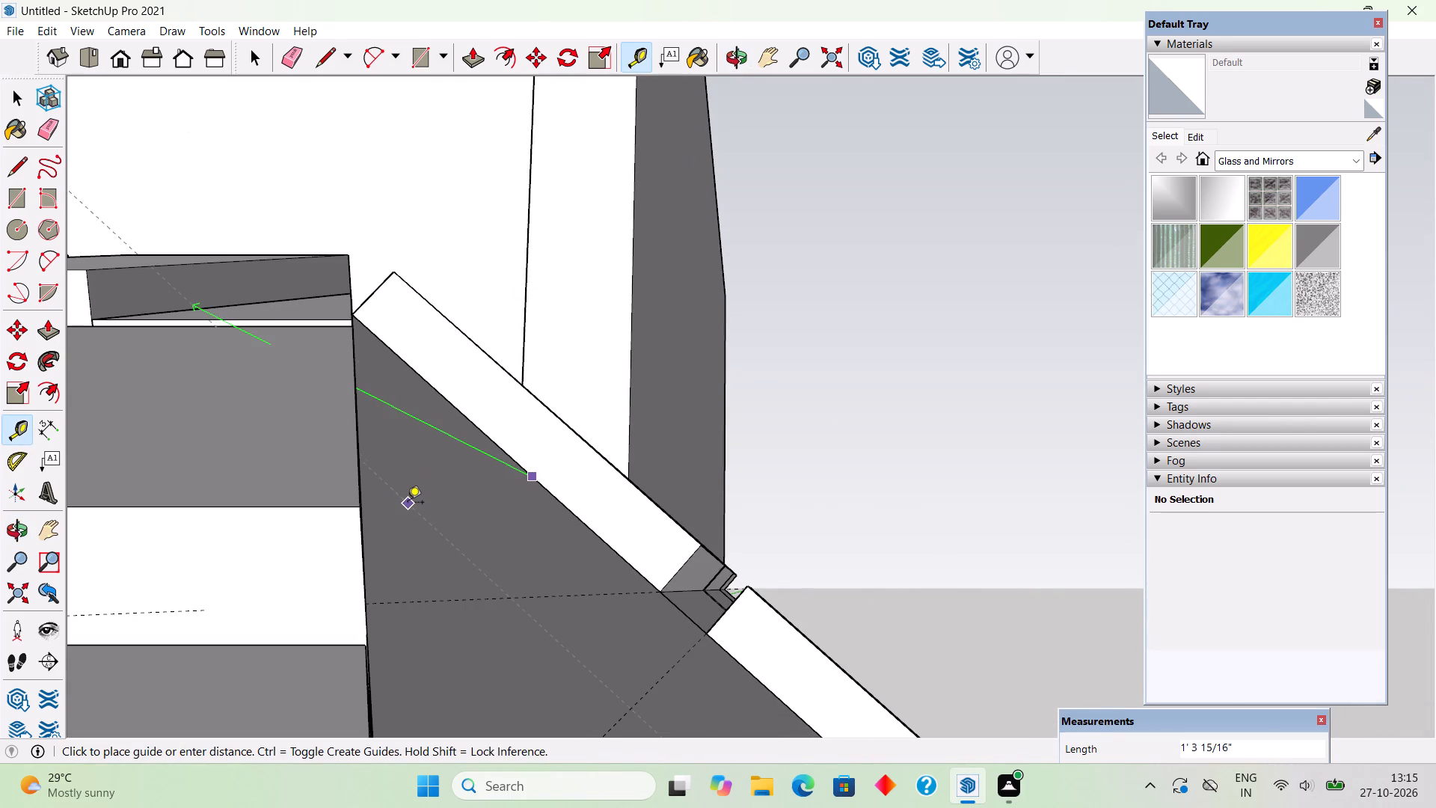
{"action": "middle_click_drag", "start_coordinate": [396, 513], "coordinate": [378, 768]}
{"action": "scroll", "coordinate": [386, 730], "scroll_direction": "down", "scroll_amount": 5}
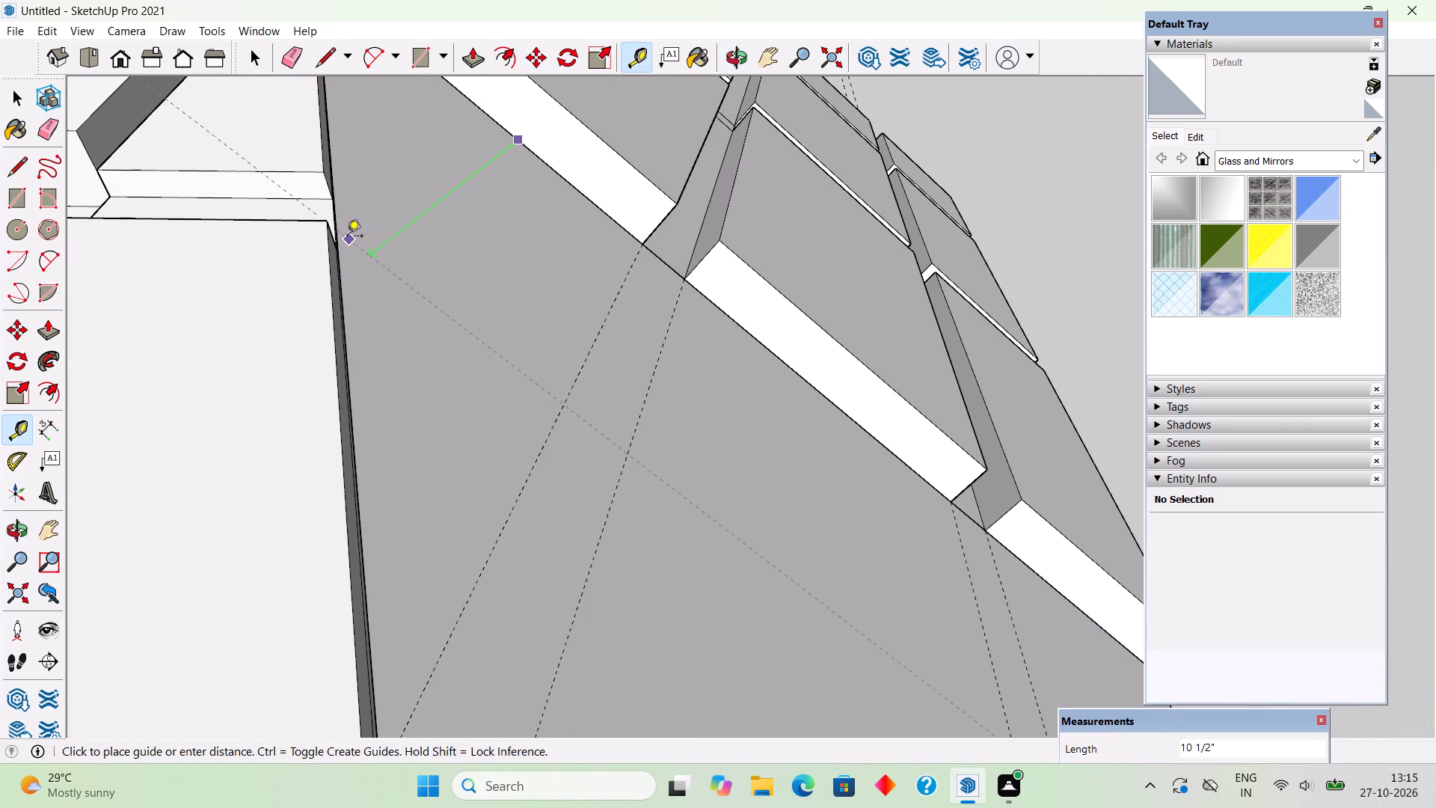
{"action": "scroll", "coordinate": [347, 233], "scroll_direction": "up", "scroll_amount": 2}
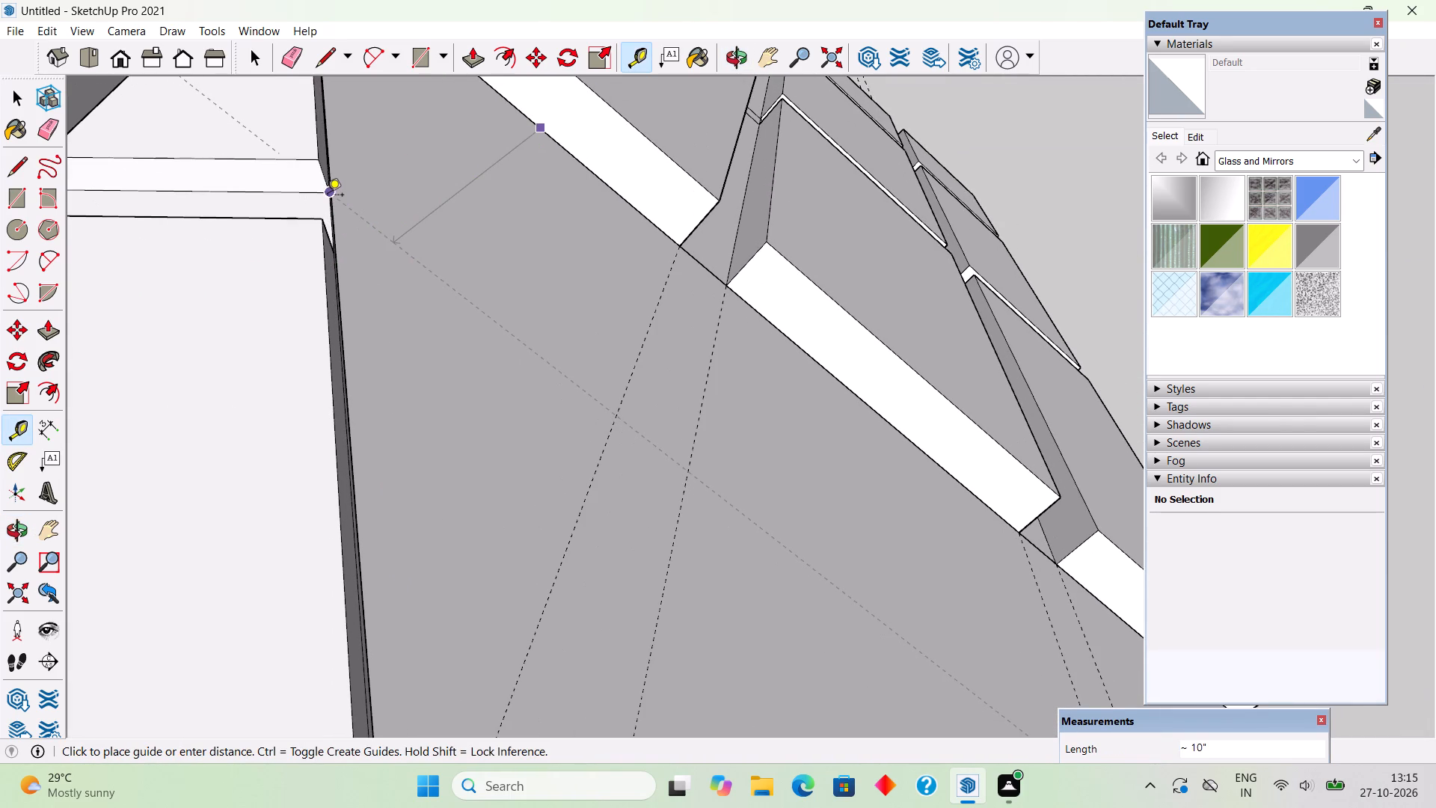
{"action": "left_click", "coordinate": [328, 196]}
{"action": "middle_click_drag", "start_coordinate": [428, 369], "coordinate": [351, 422]}
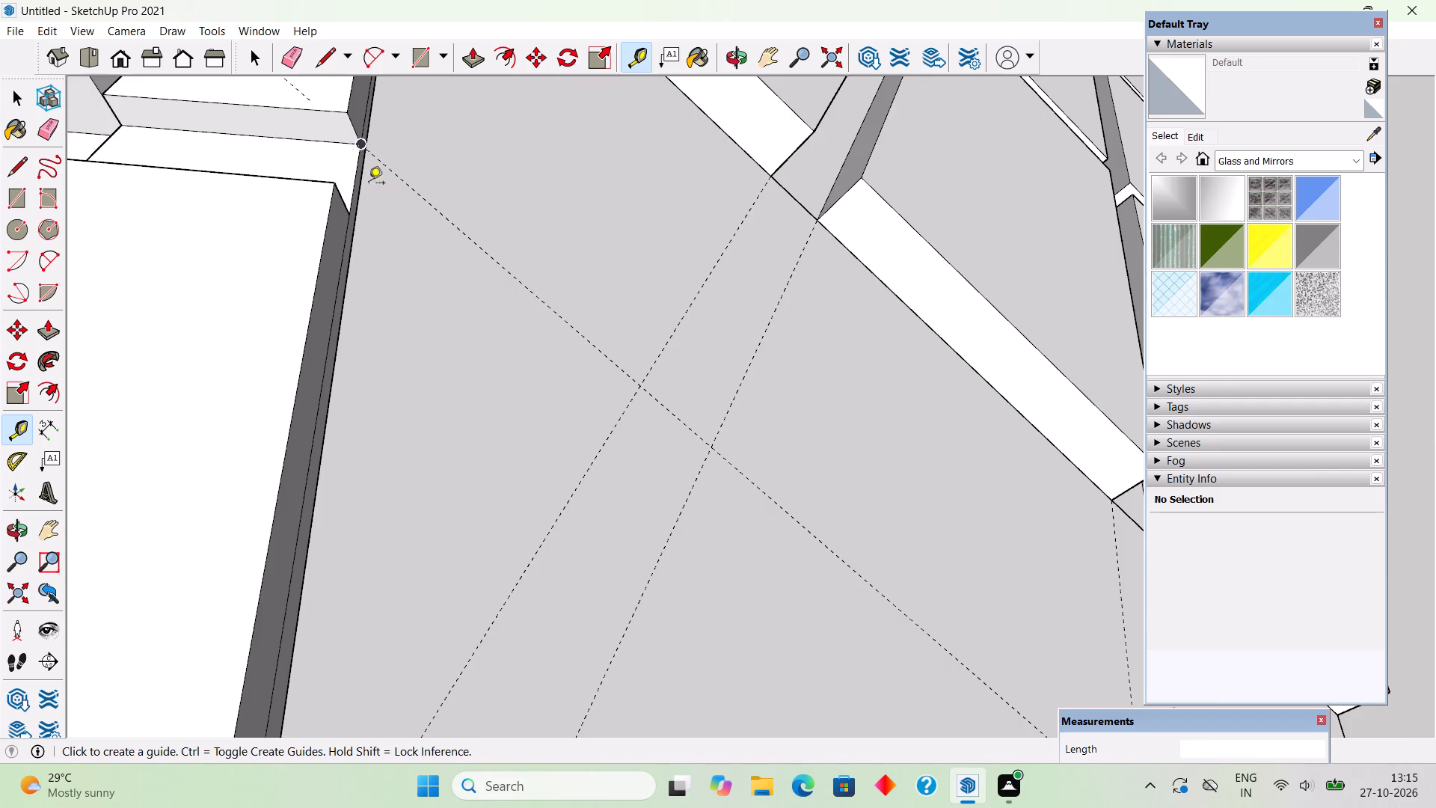
Place a second parallel guide about 1 7/16" from the last one, through the opposite corner of the front roof's groove.
{"action": "scroll", "coordinate": [380, 191], "scroll_direction": "up", "scroll_amount": 5}
{"action": "left_click", "coordinate": [401, 170]}
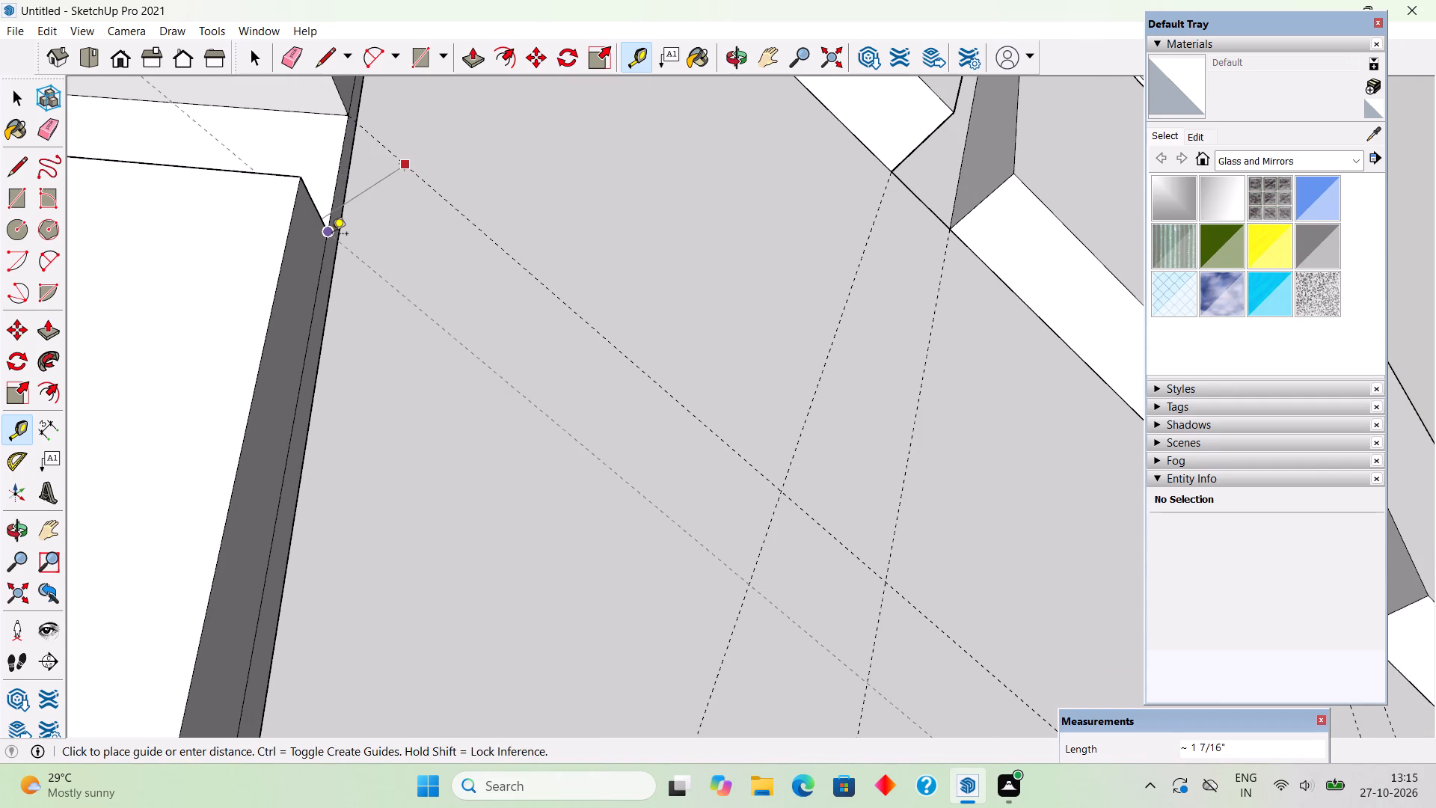
{"action": "left_click", "coordinate": [332, 235]}
Place two parallel guides across the corner extension through the front roof's second groove corners, about 9 13/16" away and about 1 1/2" apart.
{"action": "middle_click_drag", "start_coordinate": [515, 339], "coordinate": [592, 91]}
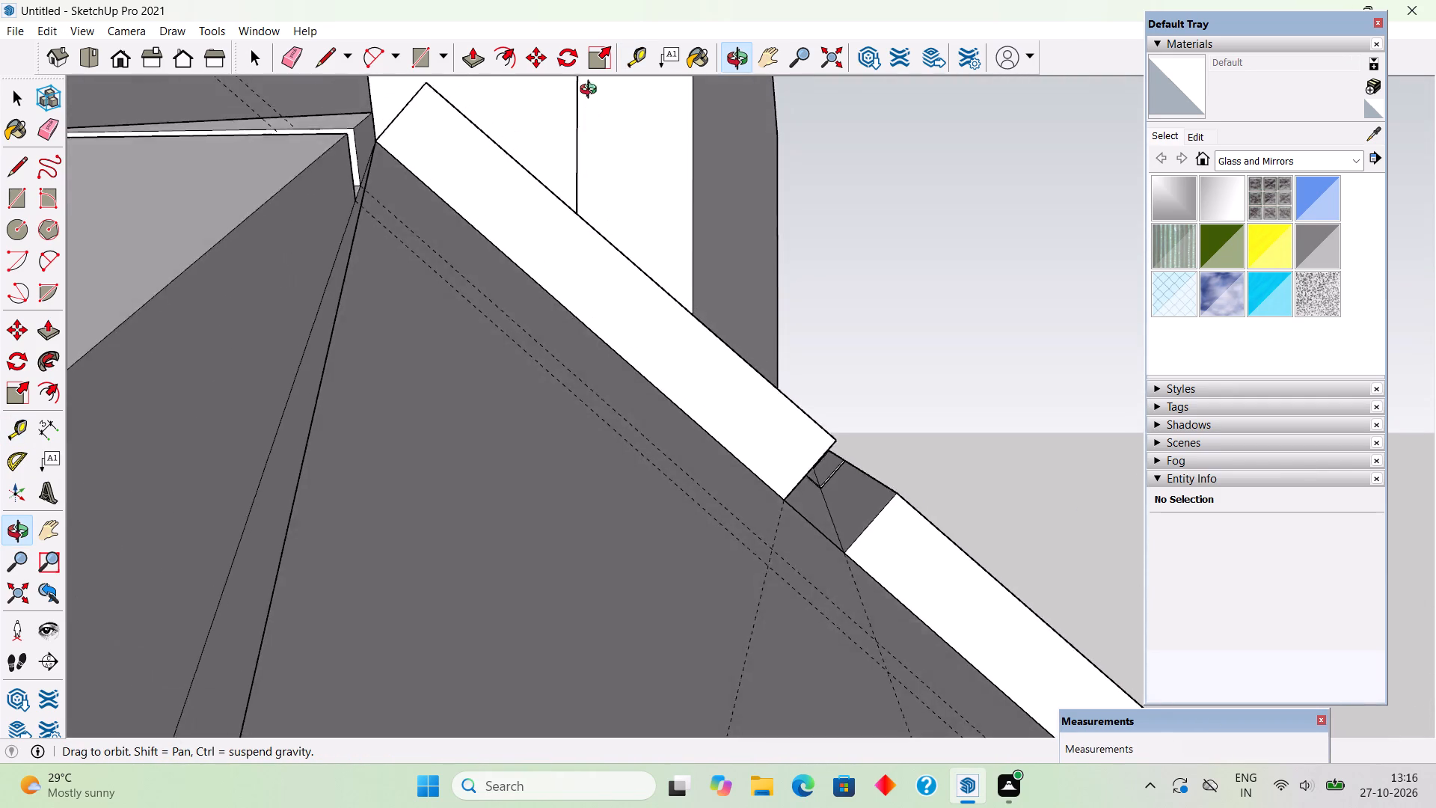
{"action": "middle_click_drag", "start_coordinate": [592, 91], "coordinate": [499, 162]}
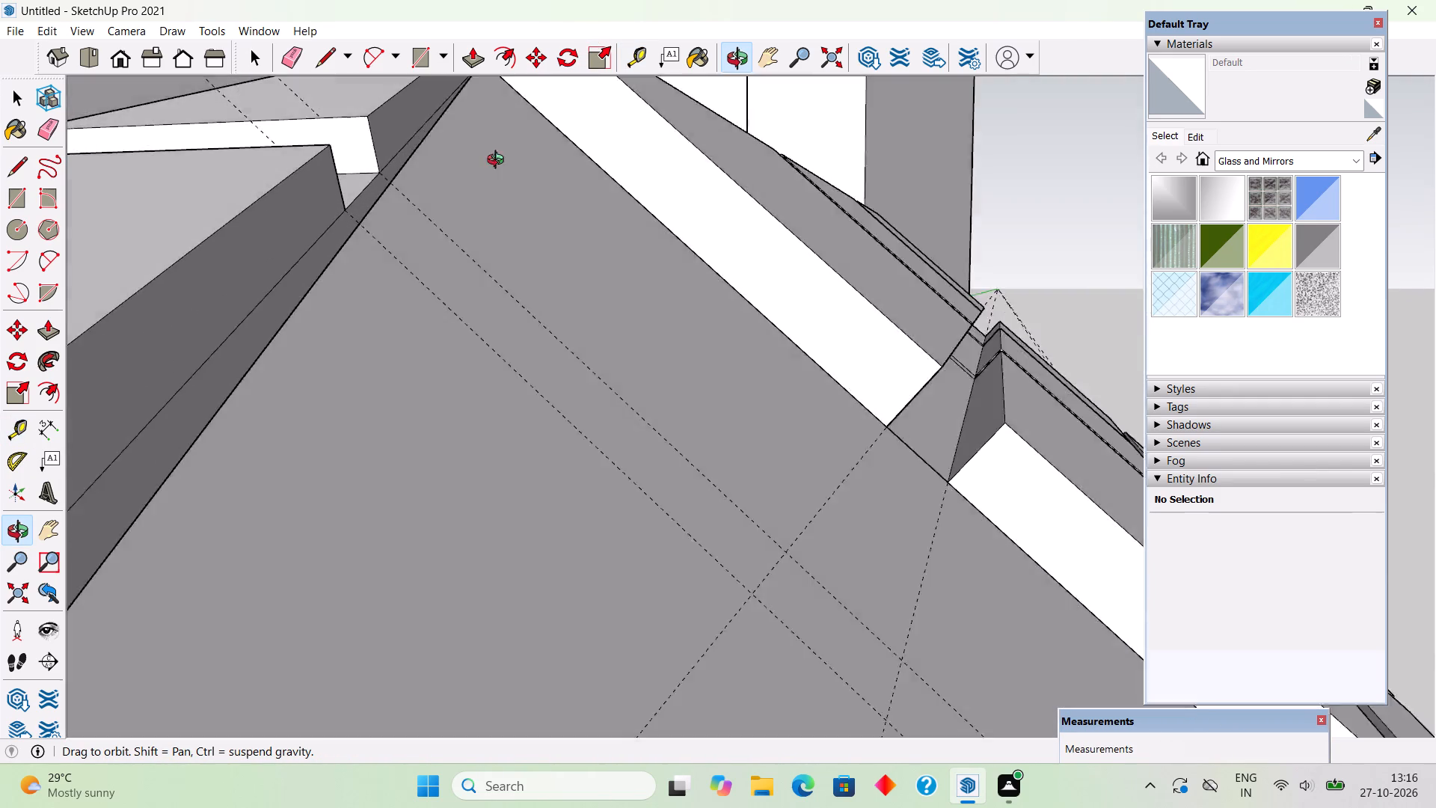
{"action": "middle_click_drag", "start_coordinate": [499, 162], "coordinate": [423, 214]}
{"action": "scroll", "coordinate": [423, 214], "scroll_direction": "down", "scroll_amount": 13}
{"action": "scroll", "coordinate": [559, 239], "scroll_direction": "down", "scroll_amount": 11}
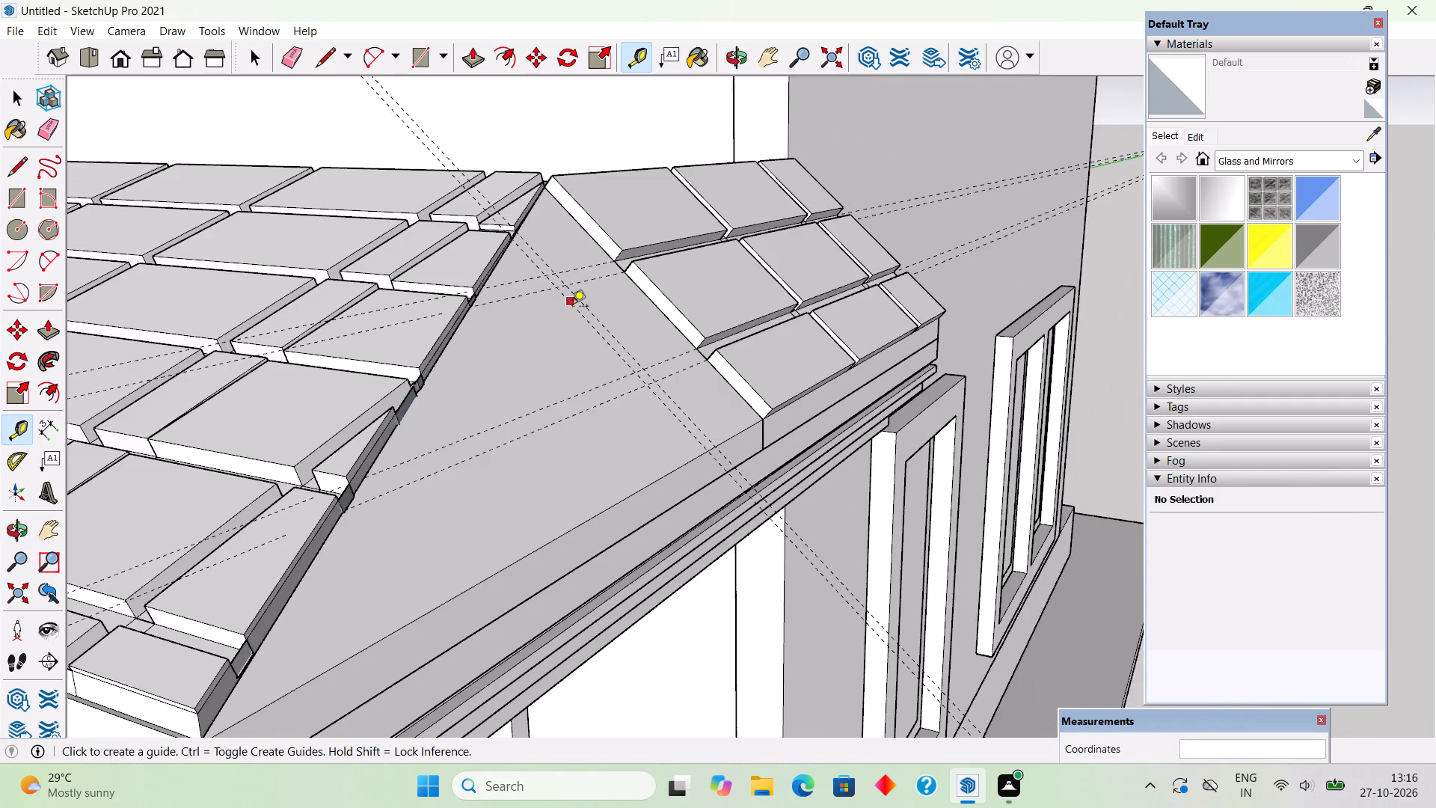
{"action": "middle_click_drag", "start_coordinate": [557, 352], "coordinate": [476, 394]}
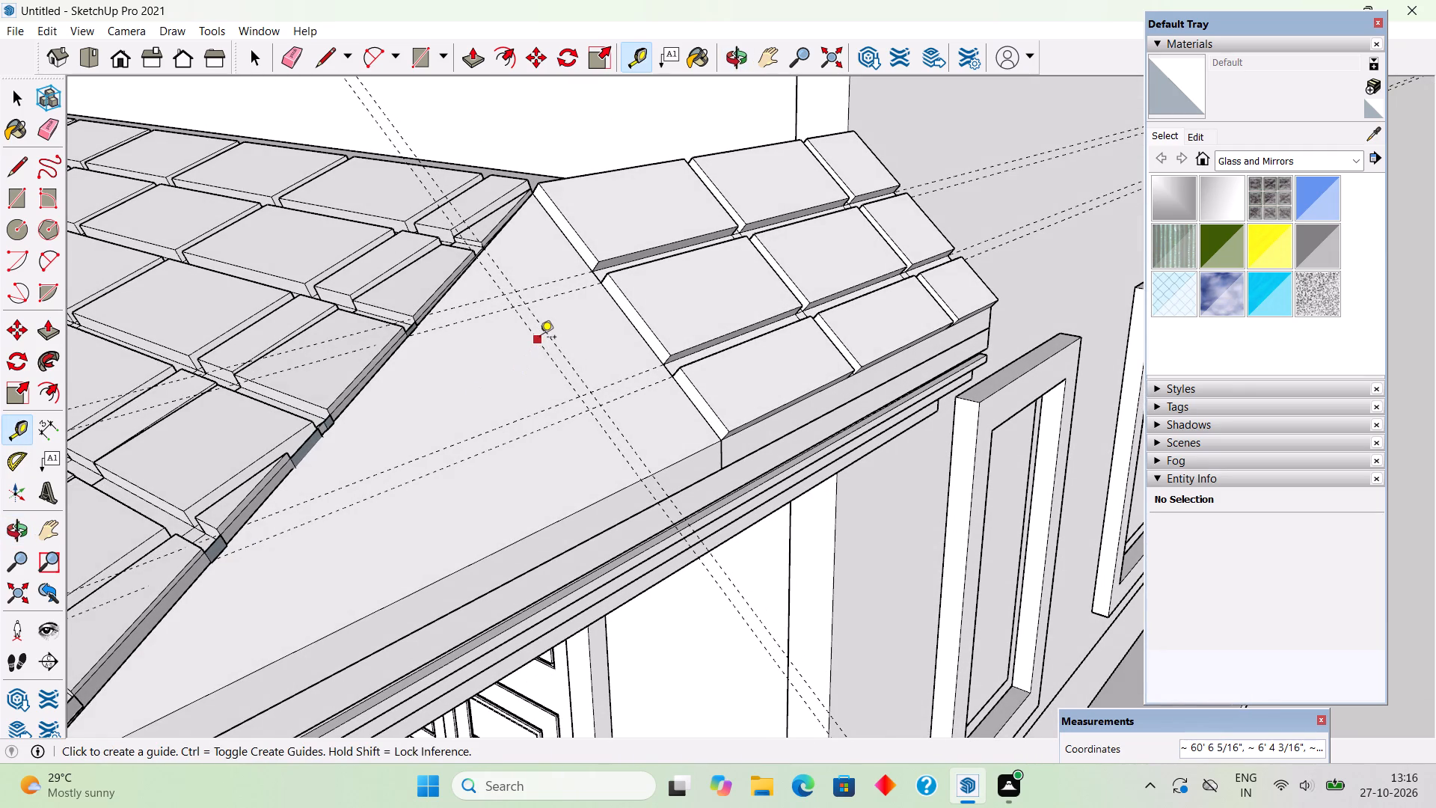
{"action": "left_click", "coordinate": [540, 338]}
{"action": "scroll", "coordinate": [423, 328], "scroll_direction": "up", "scroll_amount": 6}
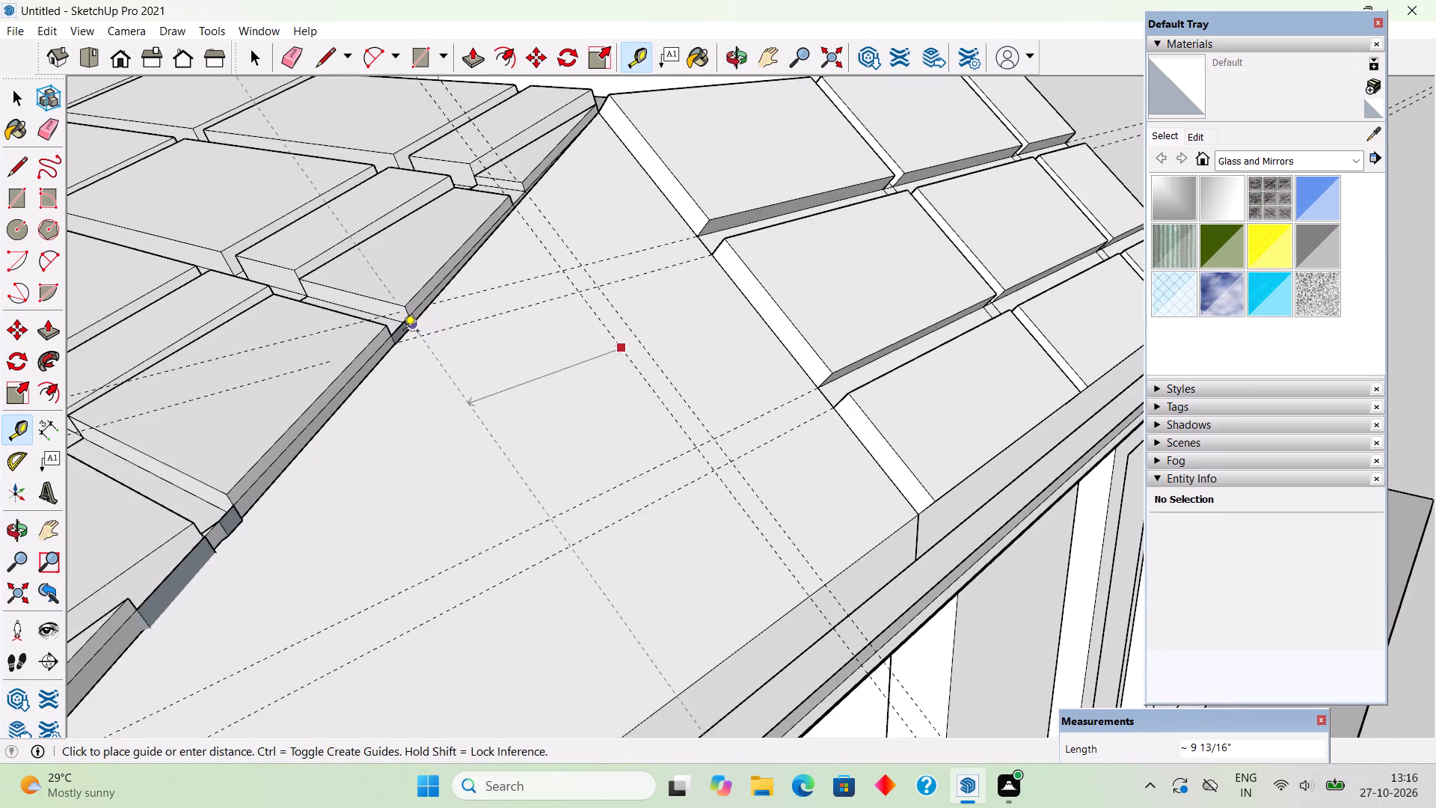
{"action": "scroll", "coordinate": [403, 332], "scroll_direction": "up", "scroll_amount": 7}
{"action": "left_click", "coordinate": [417, 321]}
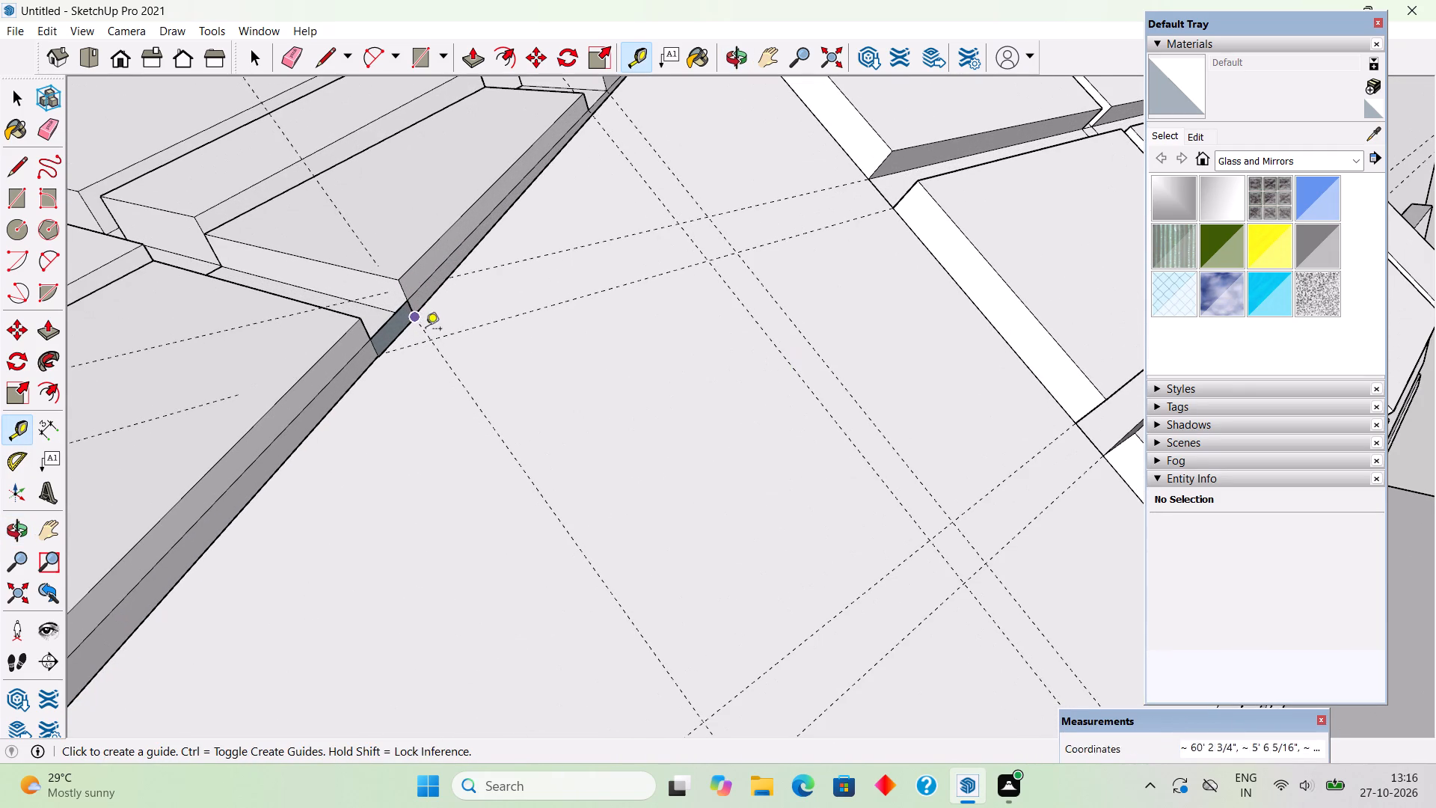
{"action": "left_click", "coordinate": [452, 362]}
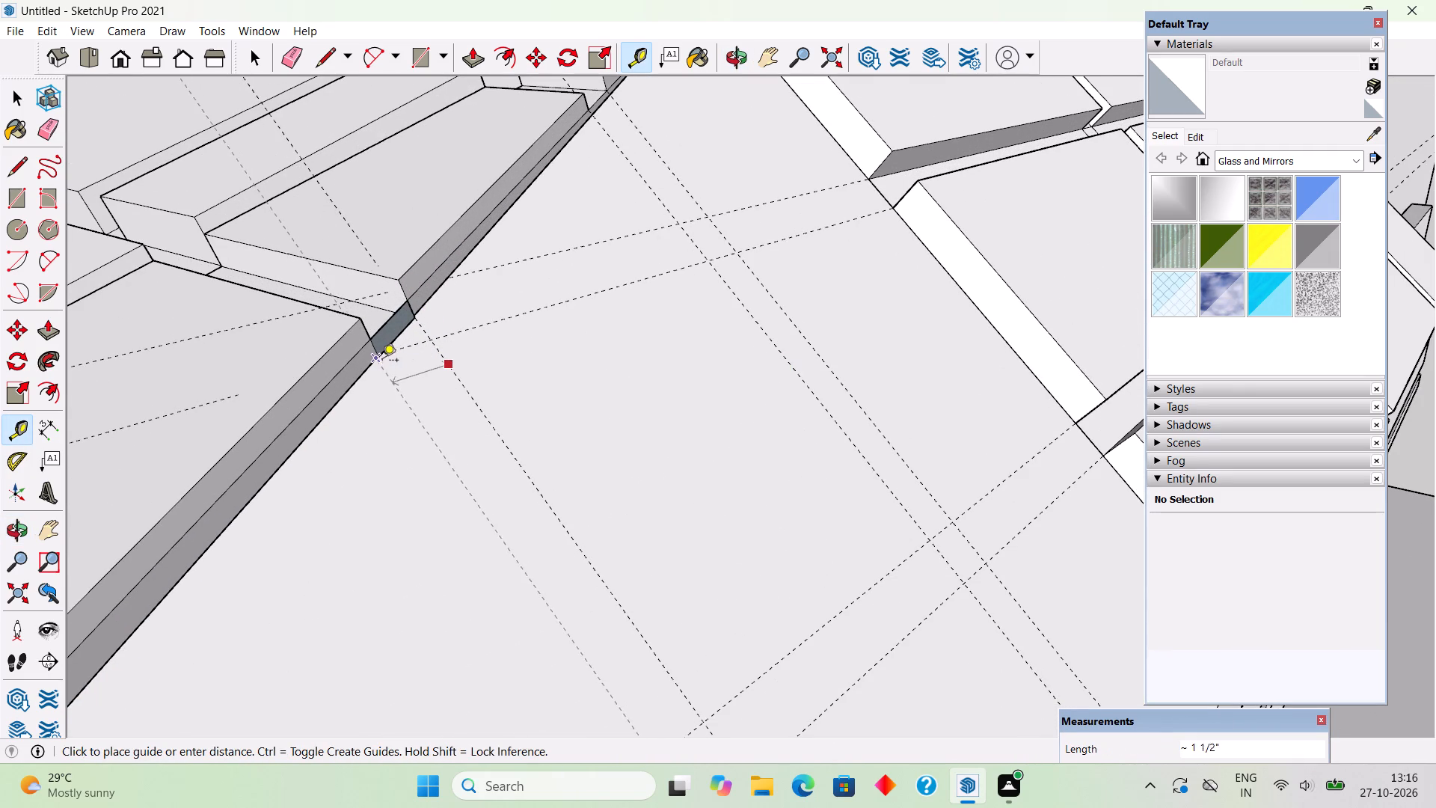
{"action": "left_click", "coordinate": [381, 358]}
Place a pair of parallel guides across the corner extension through both corners of the front roof's third groove at the diagonal joint.
{"action": "scroll", "coordinate": [417, 297], "scroll_direction": "down", "scroll_amount": 7}
{"action": "left_click", "coordinate": [476, 434]}
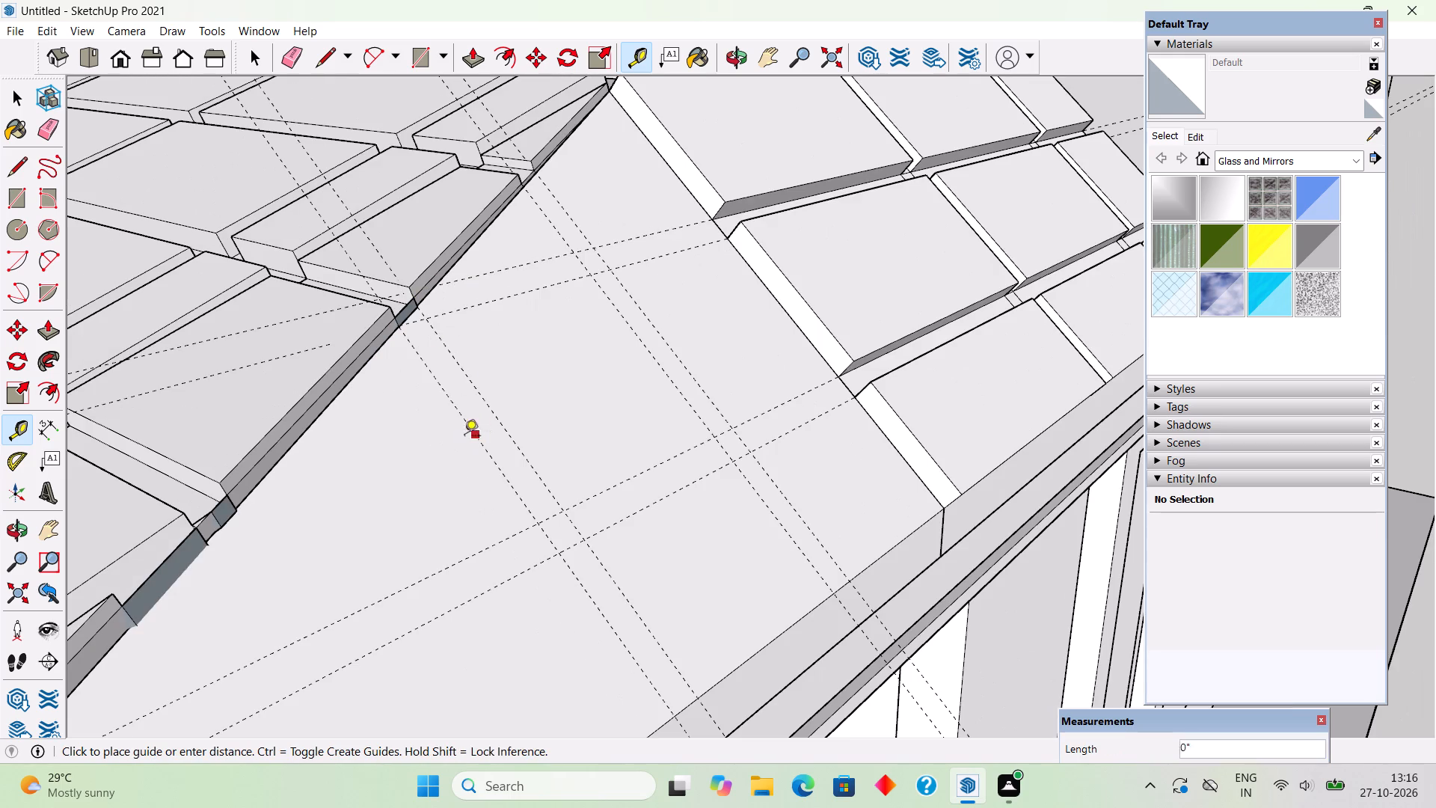
{"action": "left_click", "coordinate": [242, 511]}
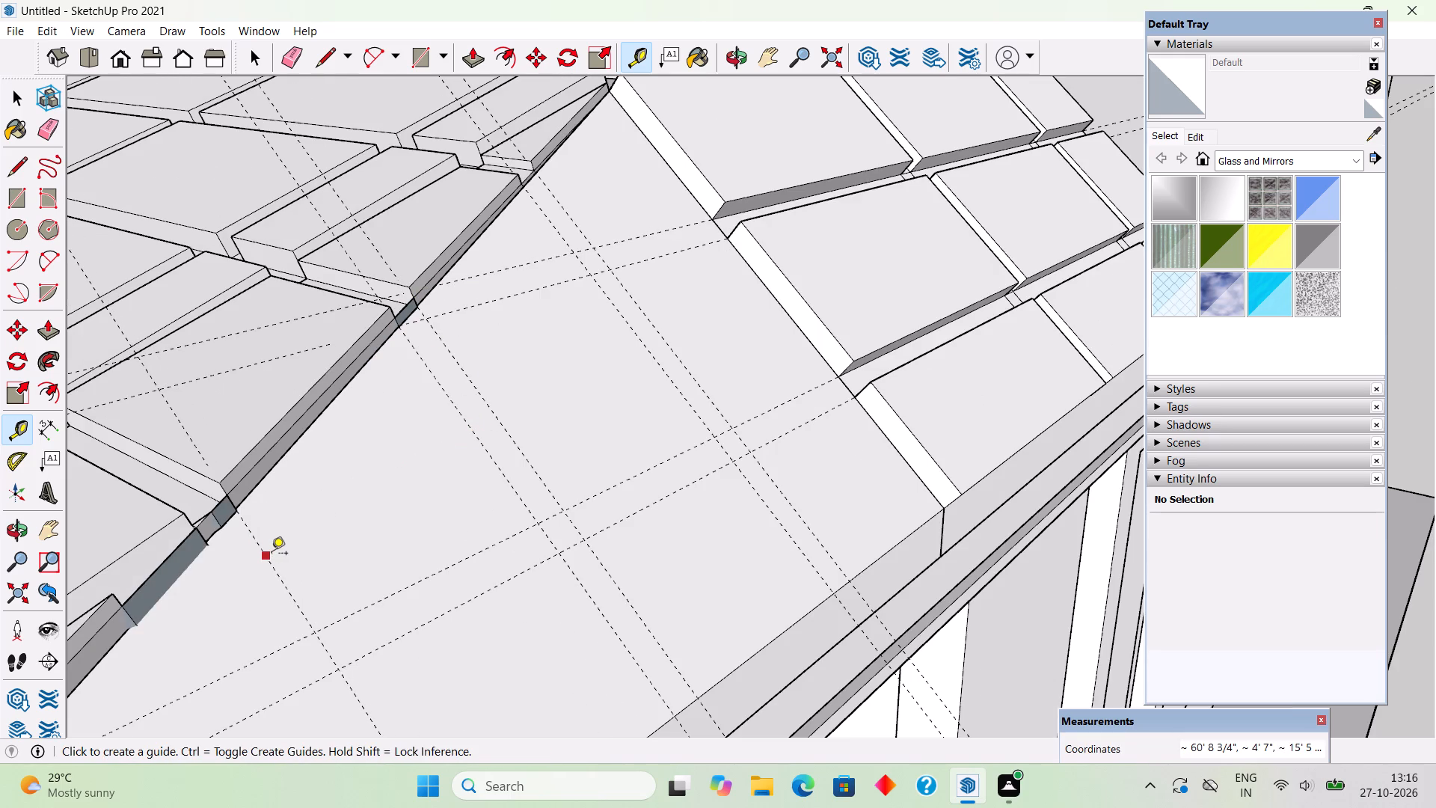
{"action": "left_click", "coordinate": [271, 554]}
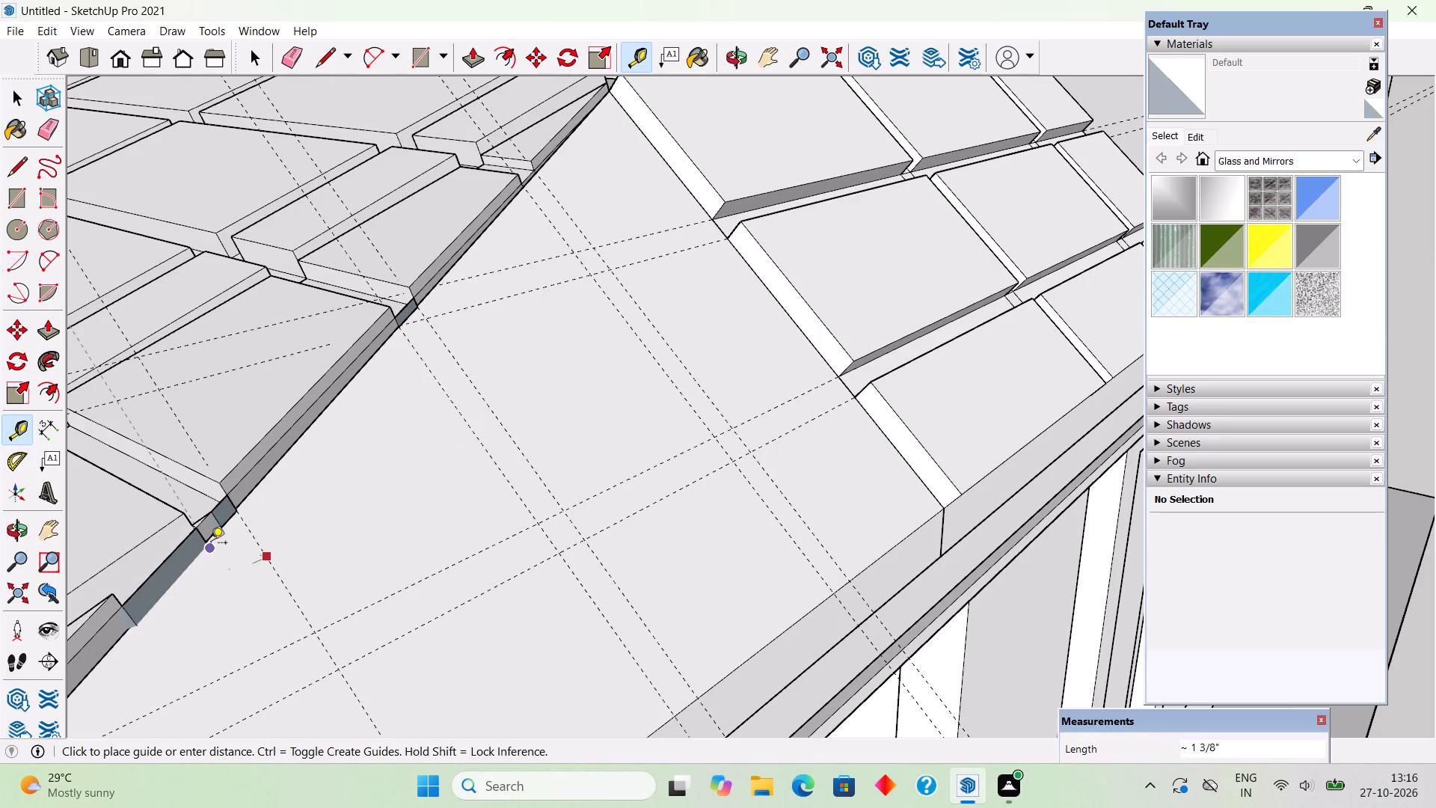
{"action": "middle_click_drag", "start_coordinate": [263, 461], "coordinate": [290, 305]}
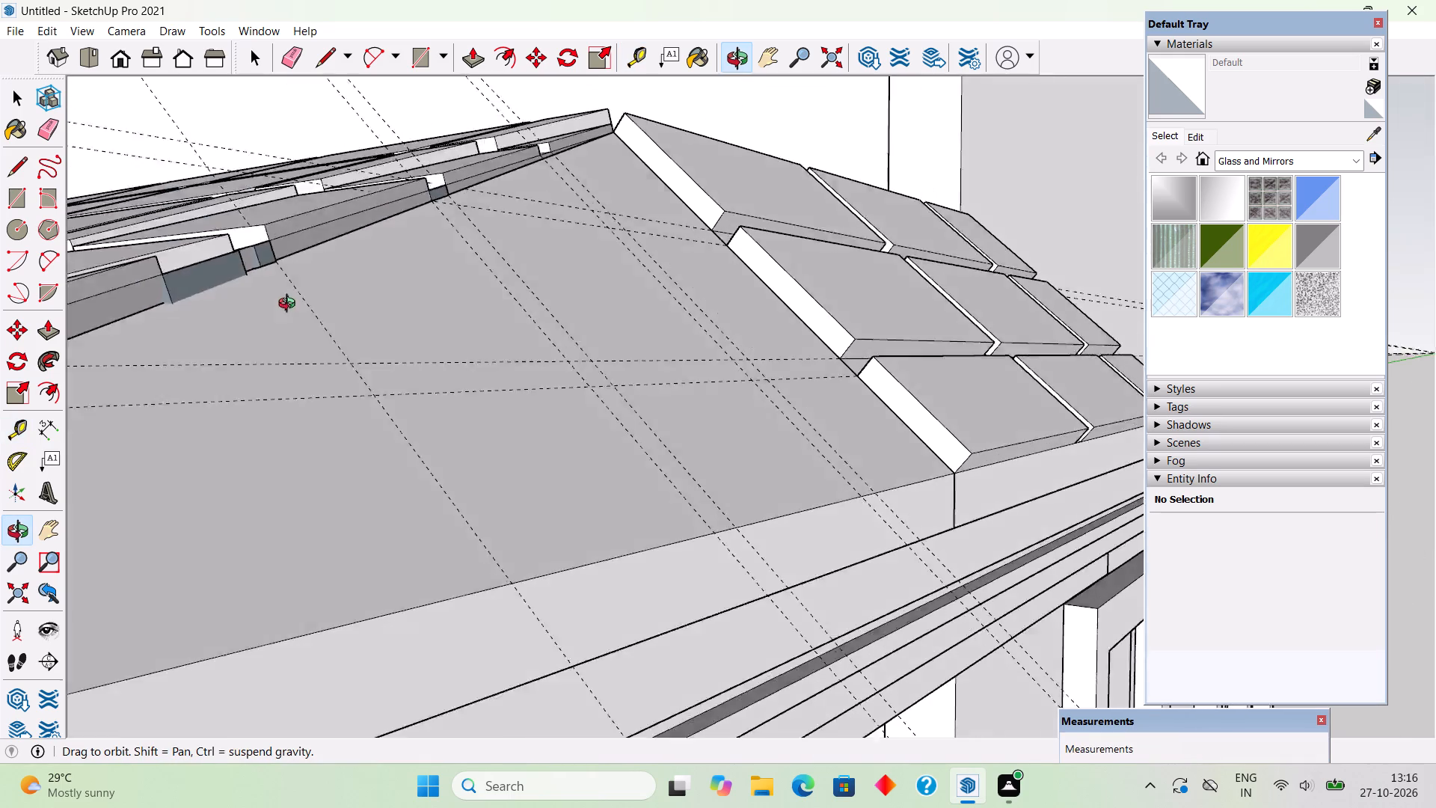
{"action": "middle_click_drag", "start_coordinate": [290, 305], "coordinate": [280, 332]}
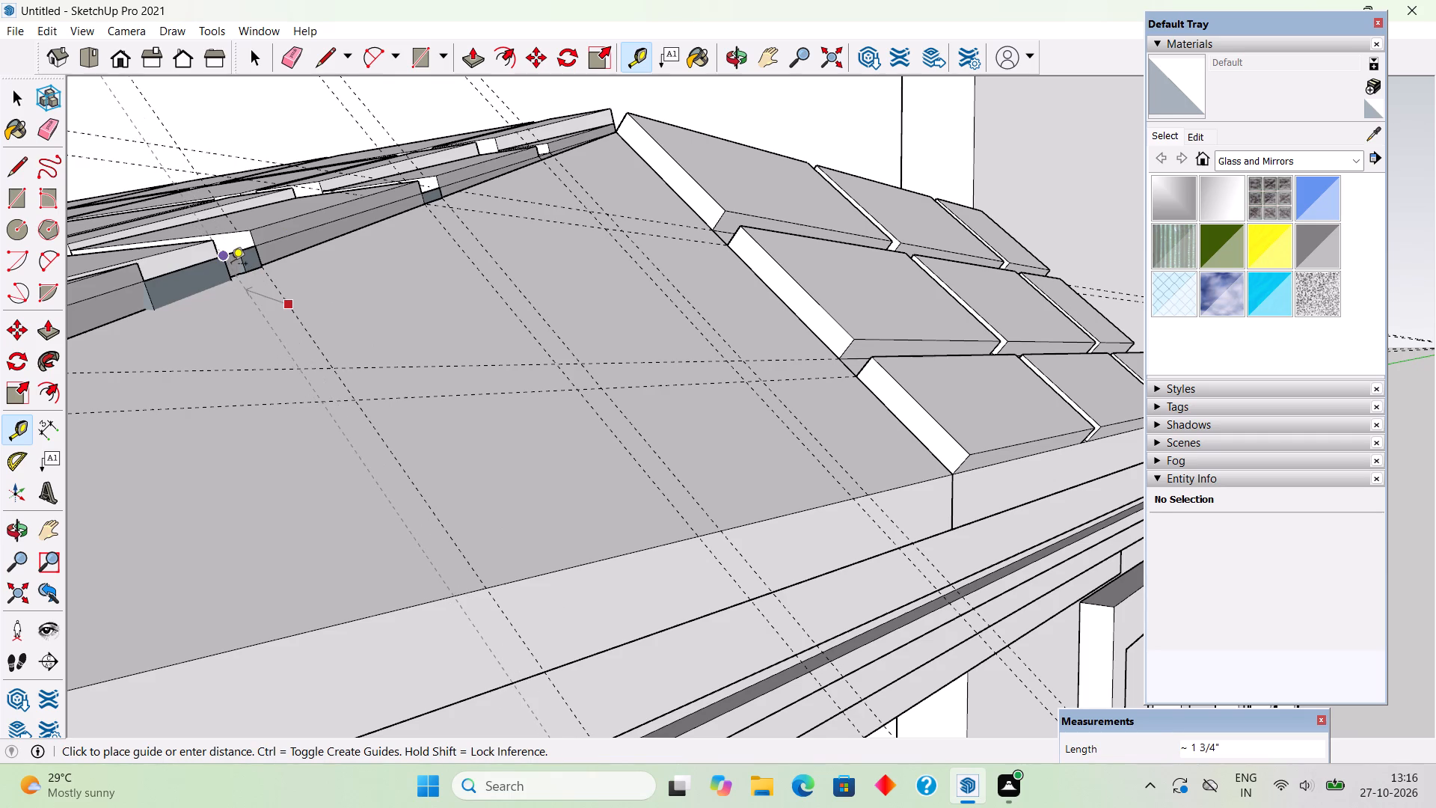
{"action": "left_click", "coordinate": [231, 265]}
Place two guides through the front roof's fourth groove corners at the diagonal joint, about 9 11/16" from the last pair and 1 7/16" apart.
{"action": "scroll", "coordinate": [216, 304], "scroll_direction": "down", "scroll_amount": 5}
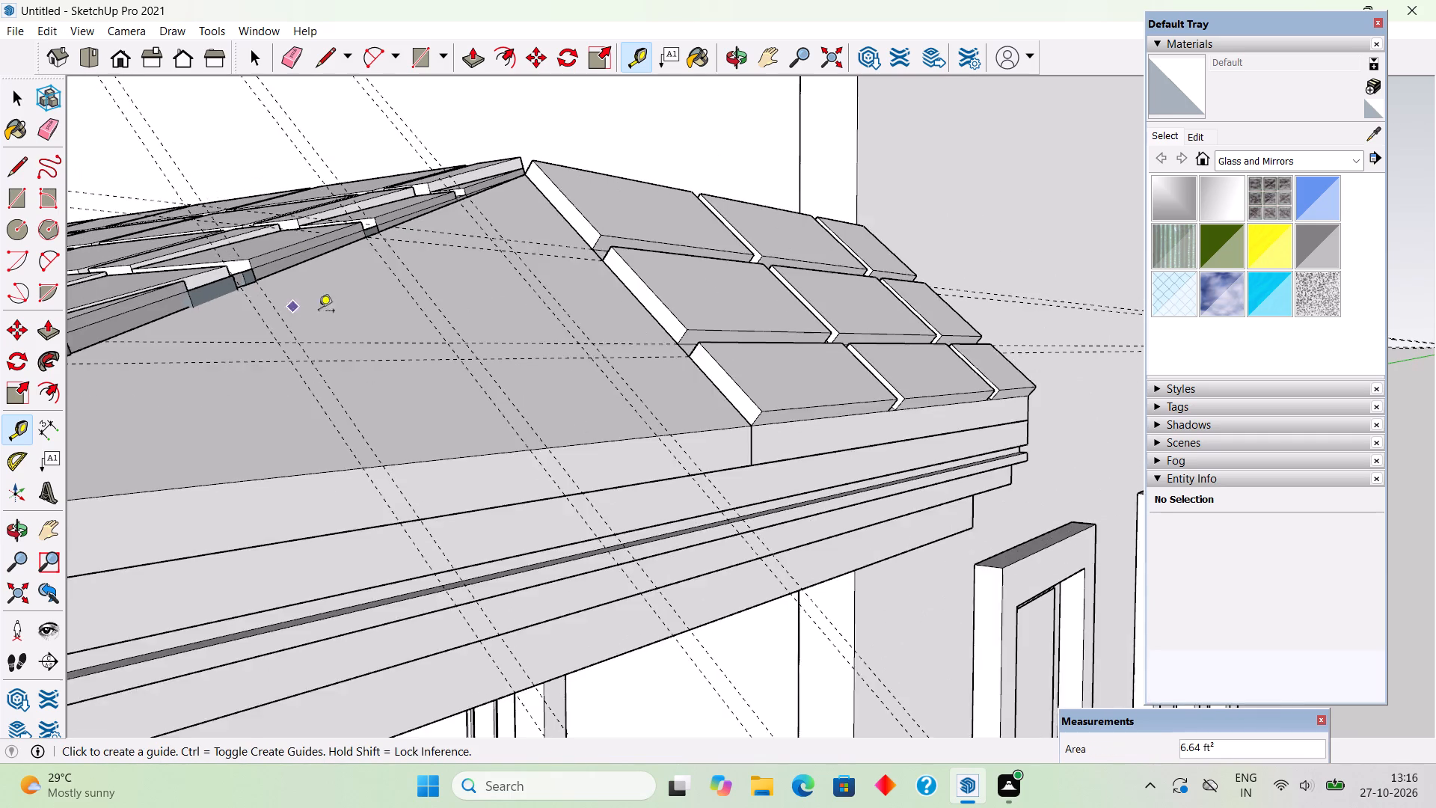
{"action": "scroll", "coordinate": [319, 312], "scroll_direction": "down", "scroll_amount": 11}
{"action": "middle_click_drag", "start_coordinate": [312, 376], "coordinate": [376, 459]}
{"action": "scroll", "coordinate": [320, 404], "scroll_direction": "down", "scroll_amount": 1}
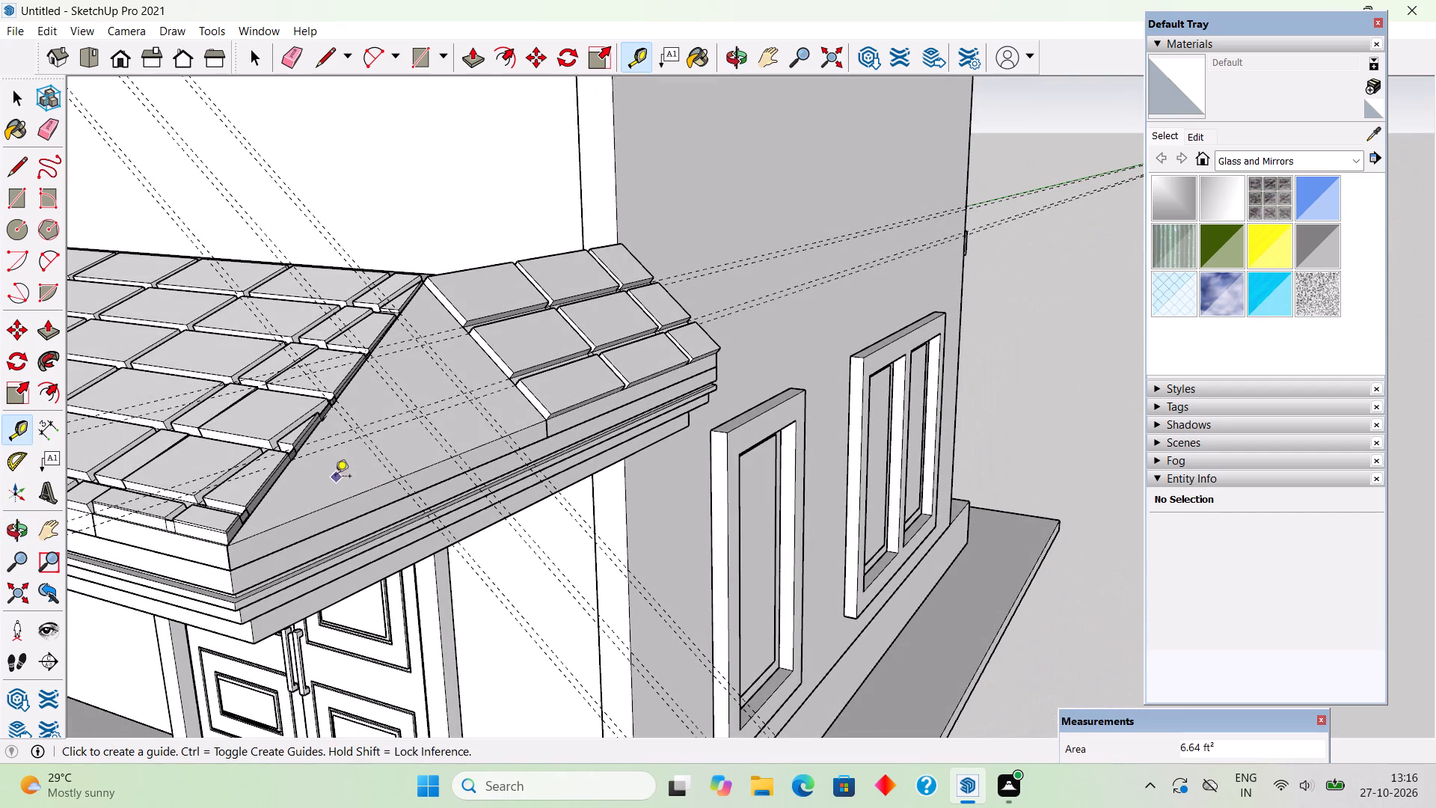
{"action": "scroll", "coordinate": [336, 477], "scroll_direction": "up", "scroll_amount": 1}
{"action": "middle_click_drag", "start_coordinate": [358, 444], "coordinate": [413, 444]}
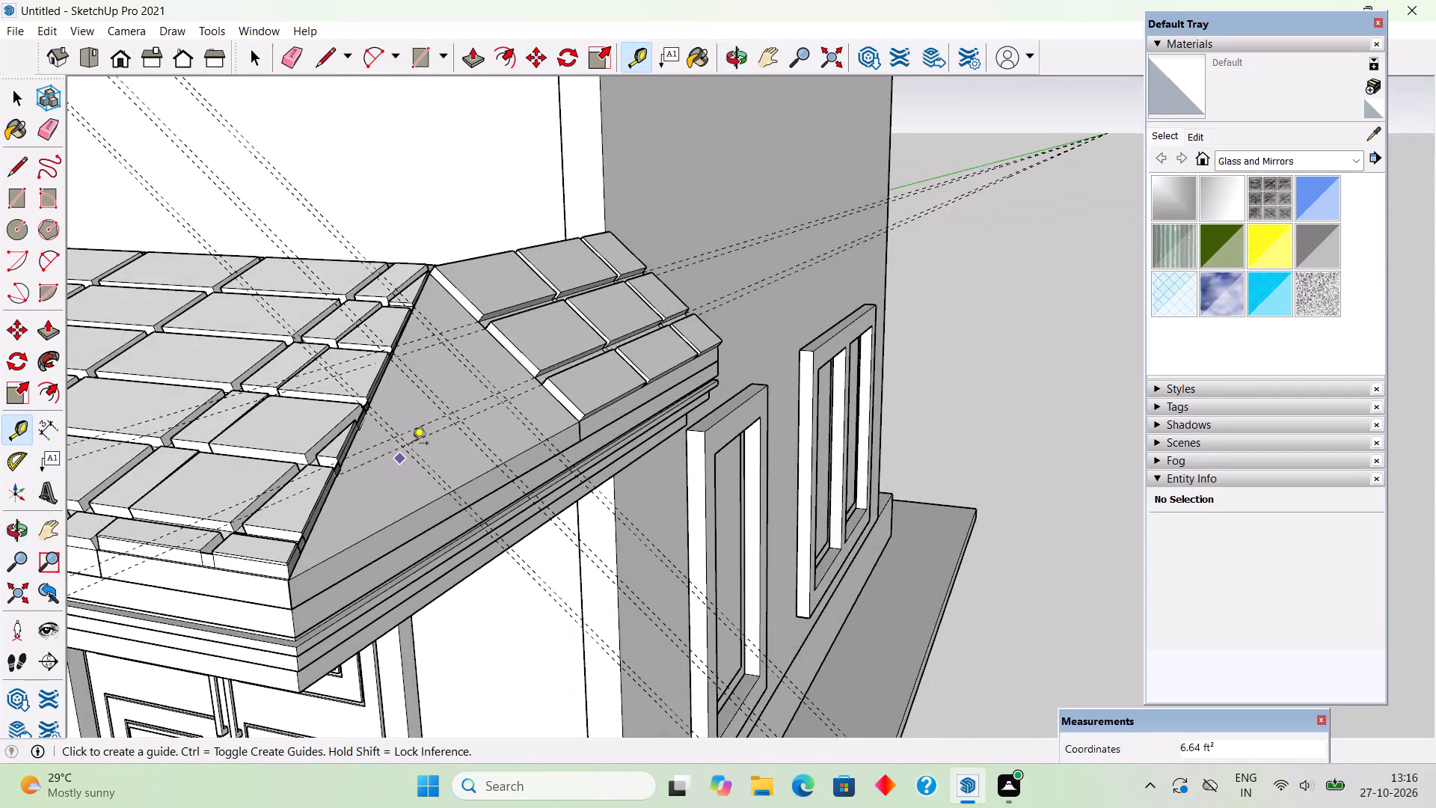
{"action": "scroll", "coordinate": [409, 450], "scroll_direction": "up", "scroll_amount": 5}
{"action": "left_click", "coordinate": [409, 452]}
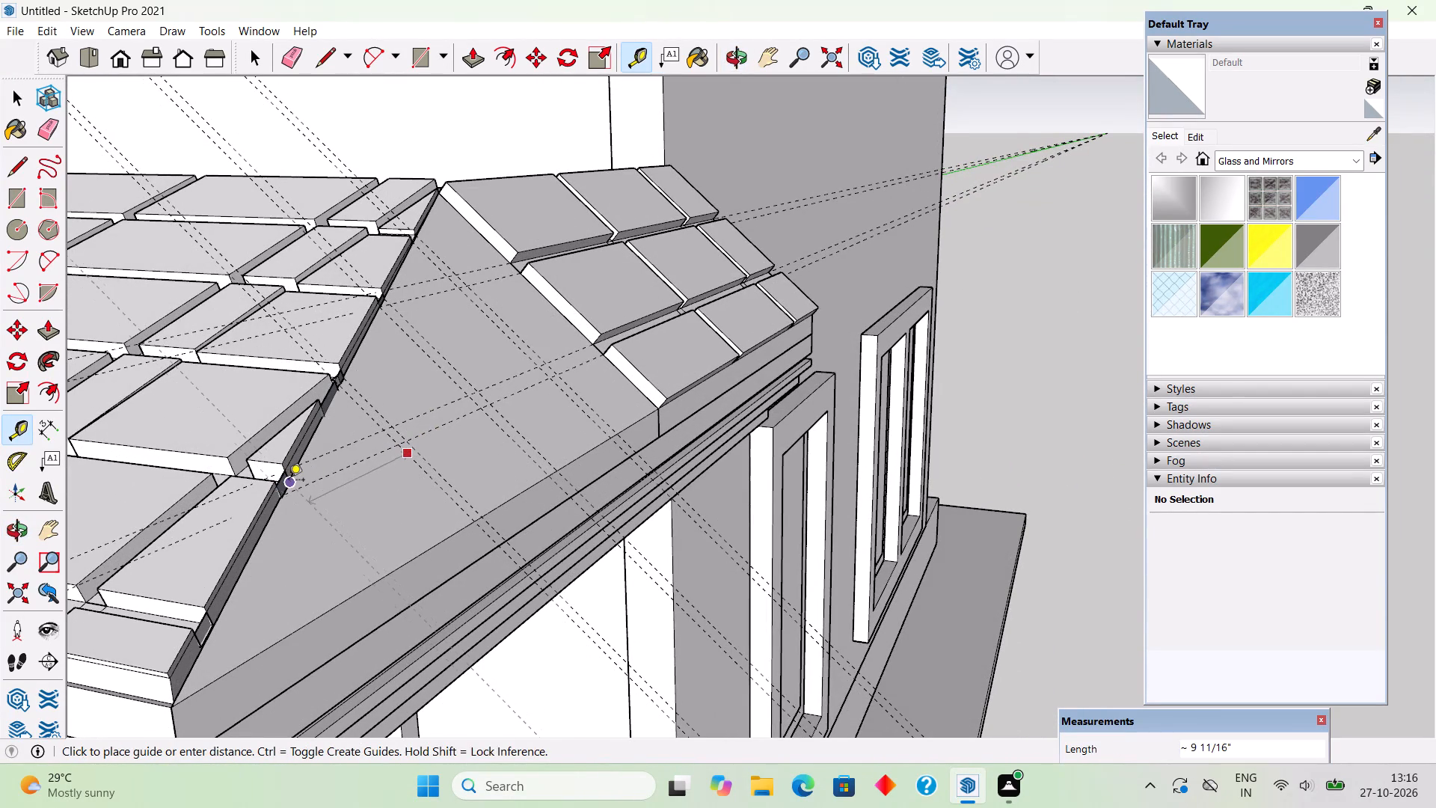
{"action": "left_click", "coordinate": [290, 483]}
{"action": "left_click", "coordinate": [311, 507]}
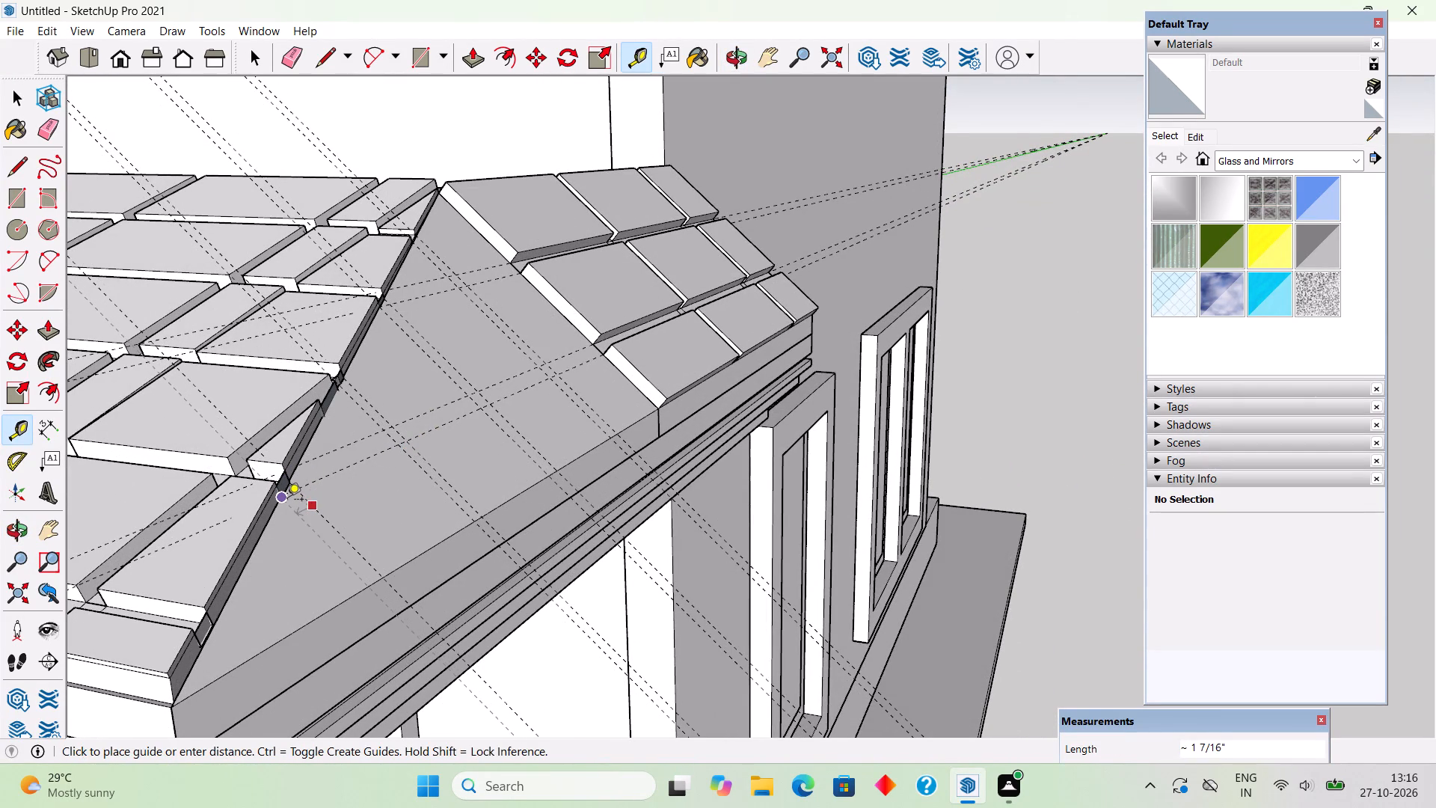
{"action": "left_click", "coordinate": [287, 501]}
Place two guides through the lowest groove corners at the diagonal joint, about 9 11/16" from the last pair and 1 1/2" apart.
{"action": "left_click", "coordinate": [308, 519]}
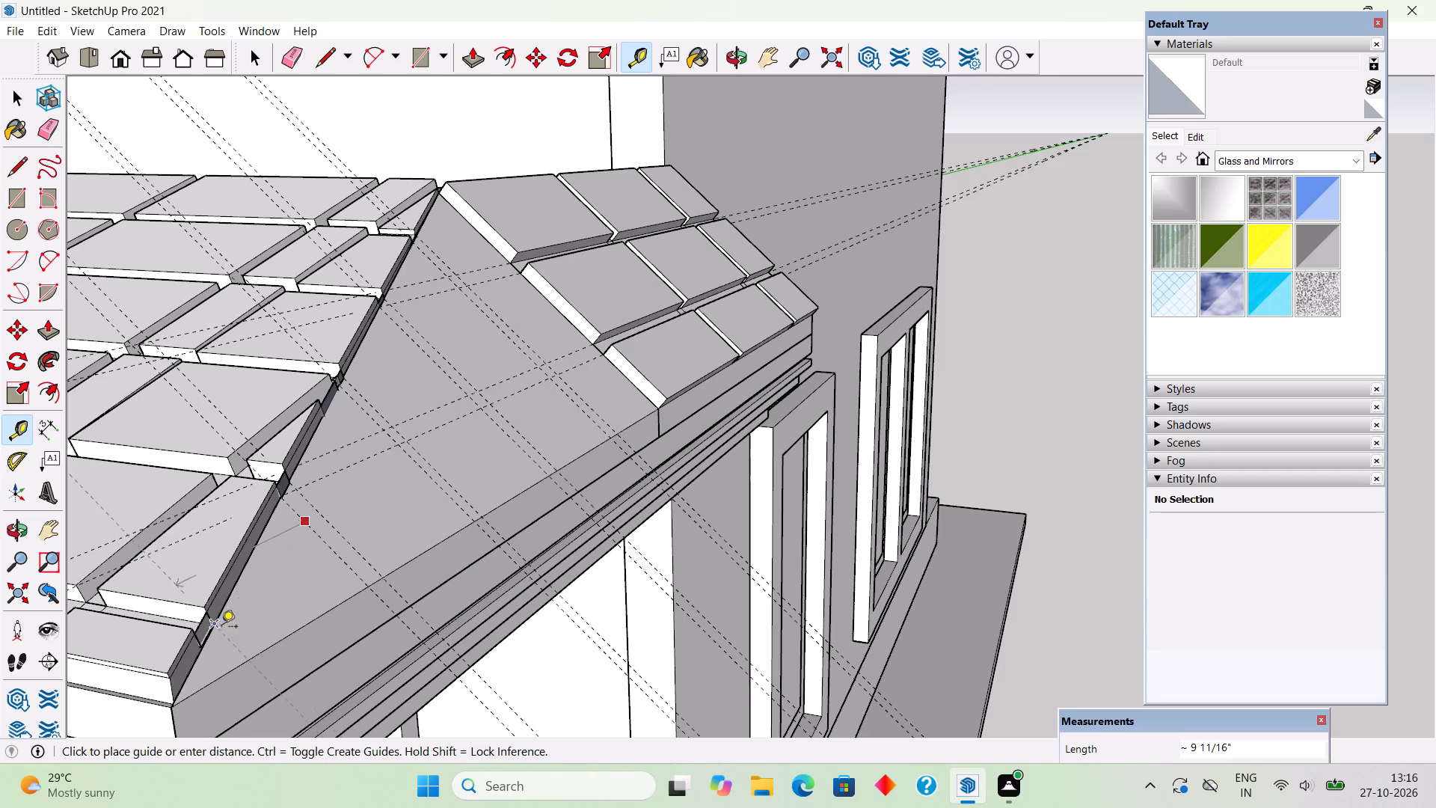
{"action": "left_click", "coordinate": [221, 628]}
{"action": "left_click", "coordinate": [221, 639]}
{"action": "left_click", "coordinate": [209, 651]}
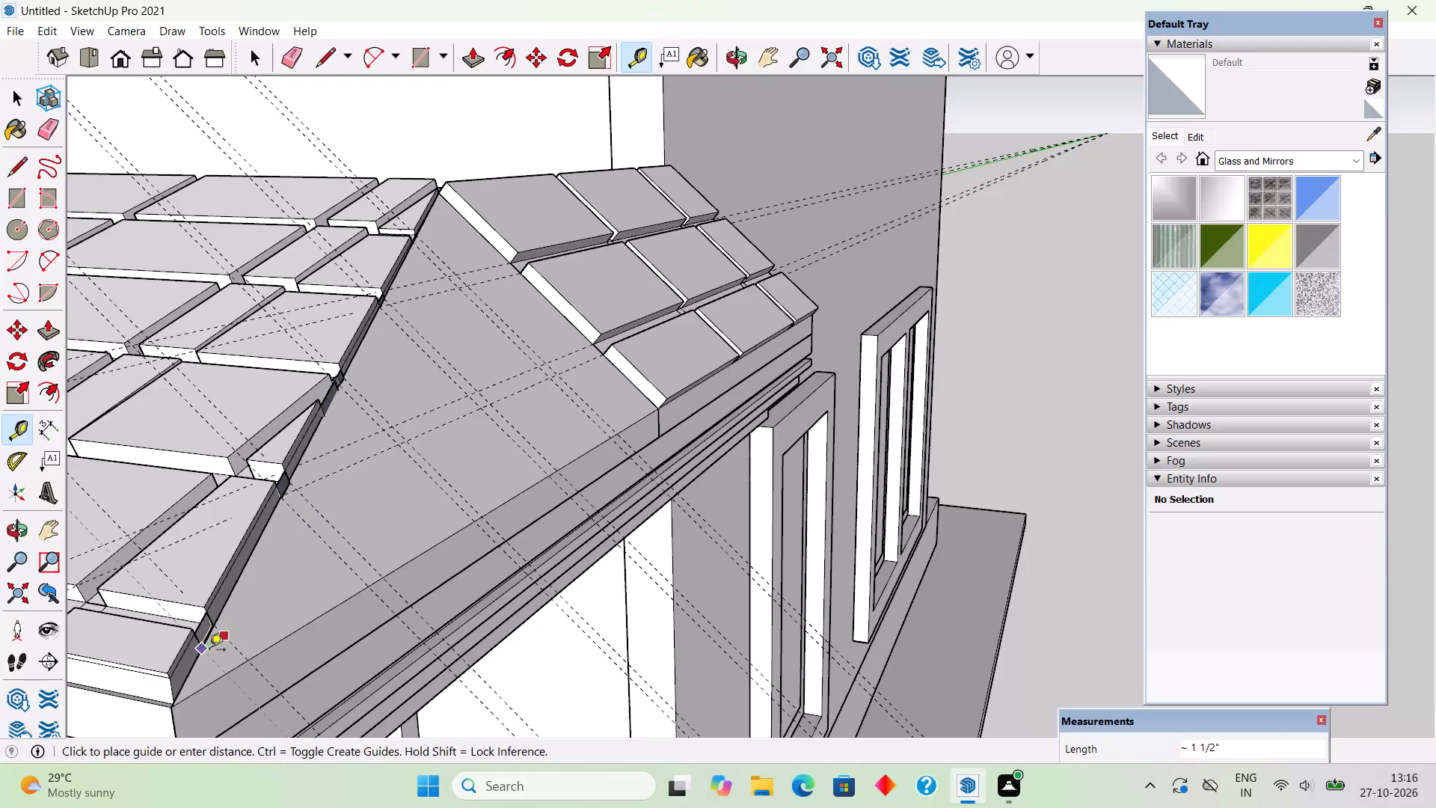
{"action": "scroll", "coordinate": [282, 561], "scroll_direction": "down", "scroll_amount": 10}
Open the corner extension for editing and draw an edge about 1' 7 3/4" long from the side roof's upper groove corner to the diagonal joint.
{"action": "key", "text": "space"}
{"action": "scroll", "coordinate": [361, 505], "scroll_direction": "up", "scroll_amount": 1}
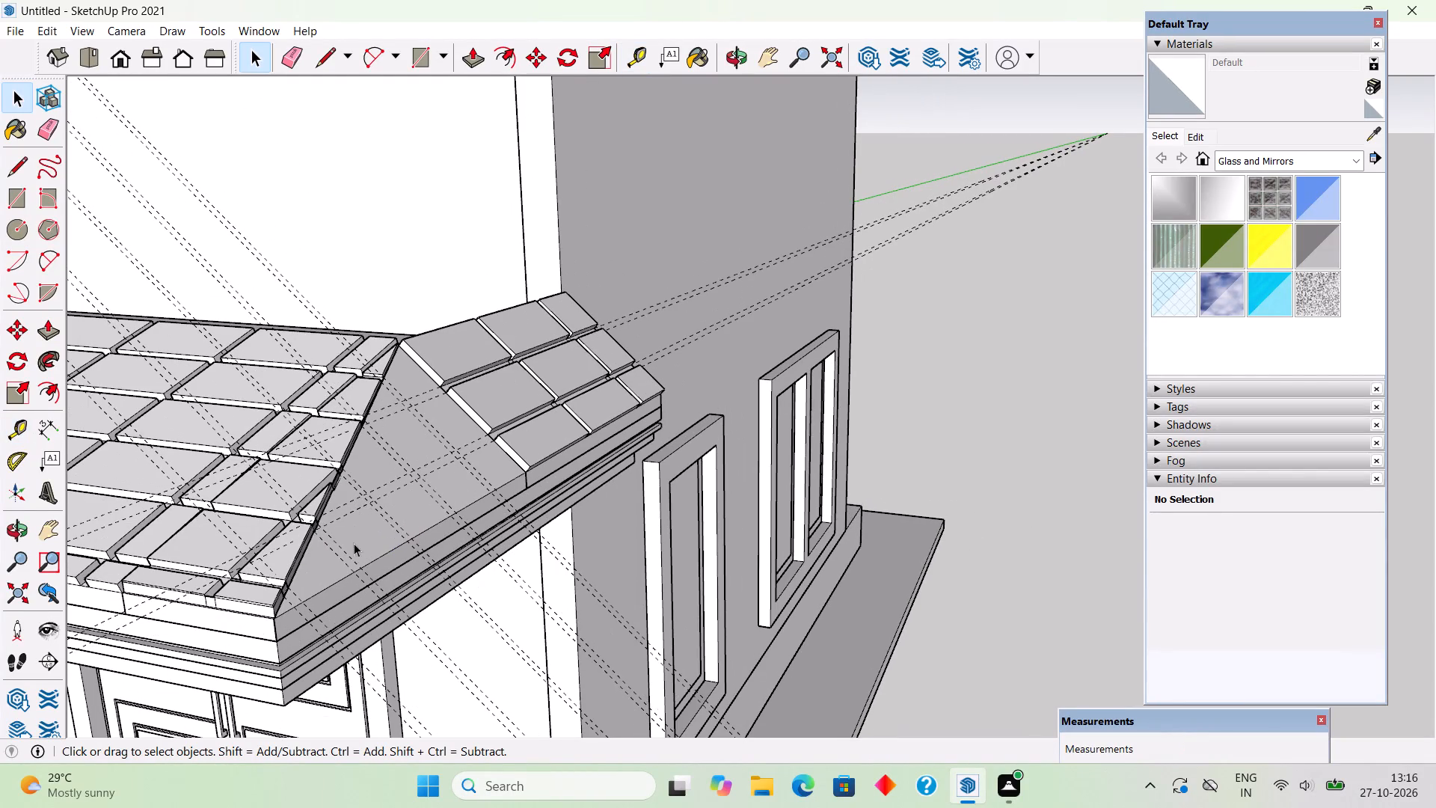
{"action": "triple_click", "coordinate": [368, 530]}
{"action": "scroll", "coordinate": [368, 529], "scroll_direction": "up", "scroll_amount": 7}
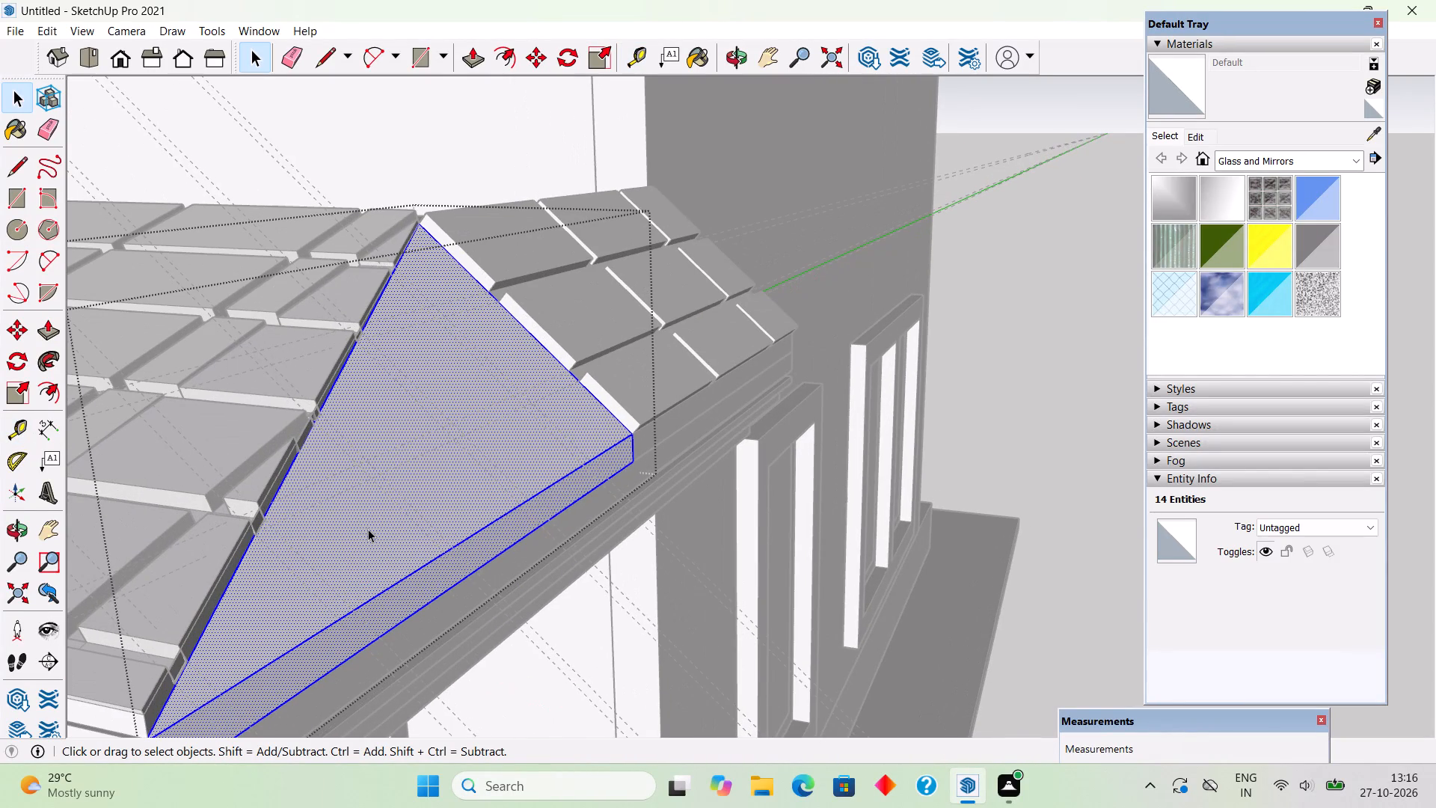
{"action": "key", "text": "l"}
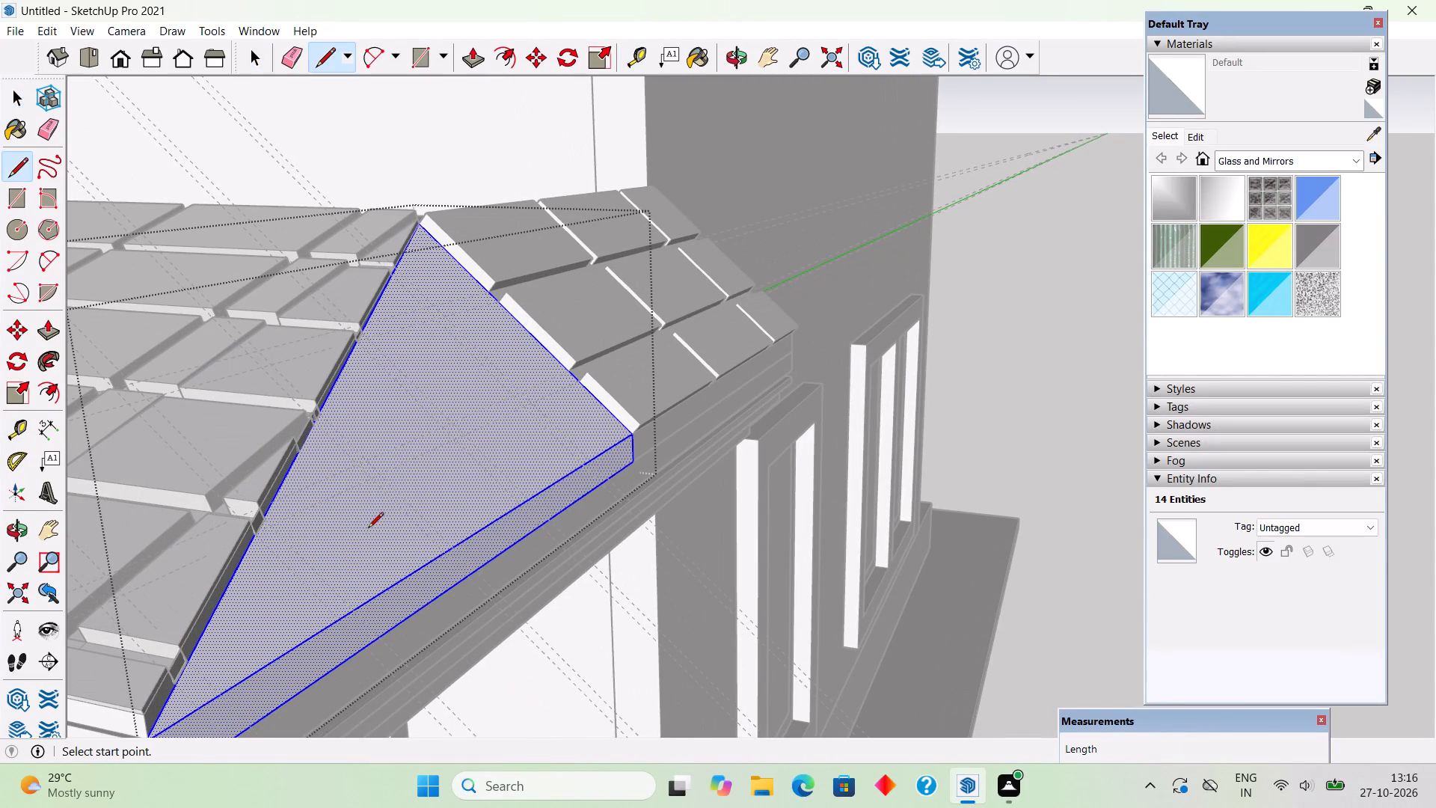
{"action": "scroll", "coordinate": [405, 256], "scroll_direction": "up", "scroll_amount": 12}
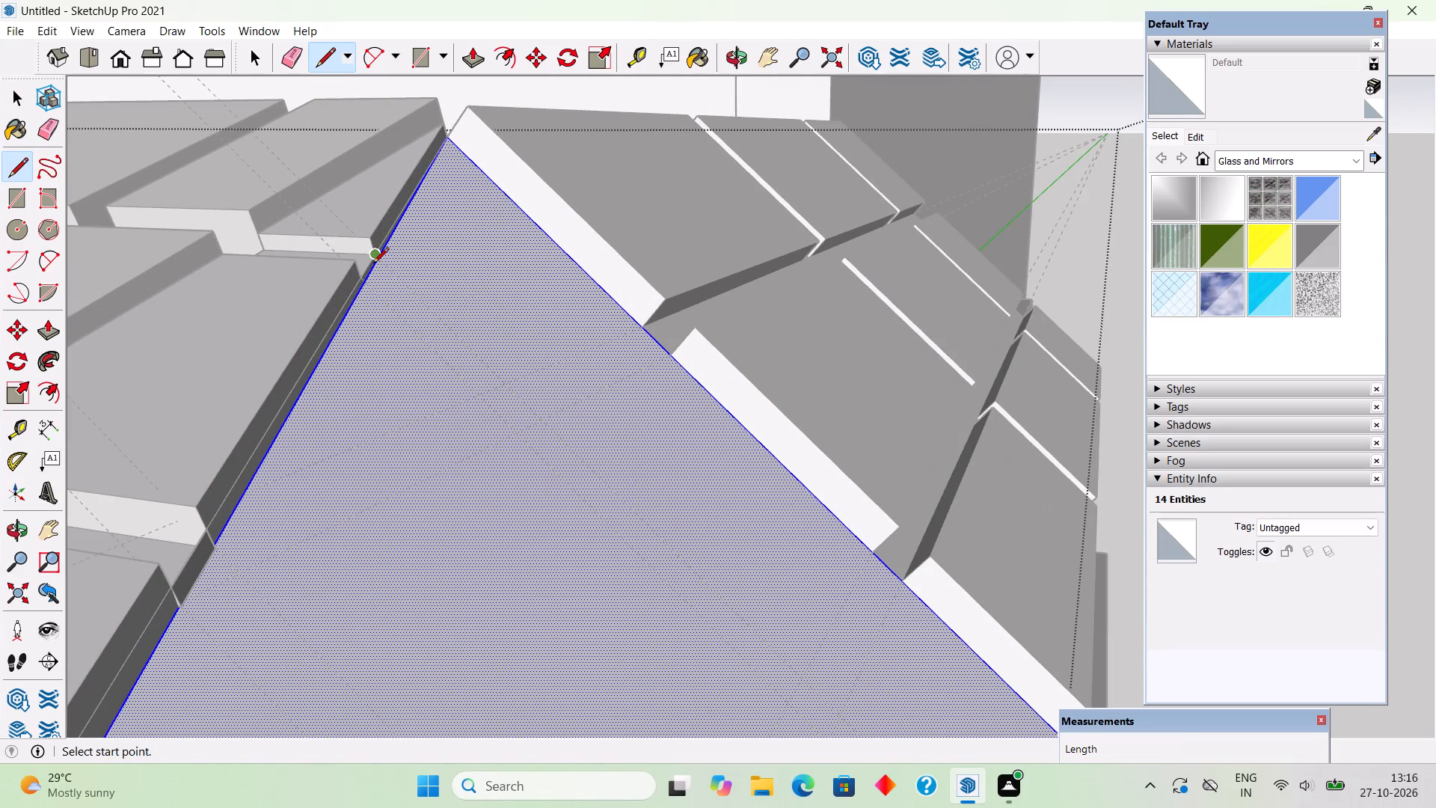
{"action": "middle_click_drag", "start_coordinate": [398, 281], "coordinate": [387, 224]}
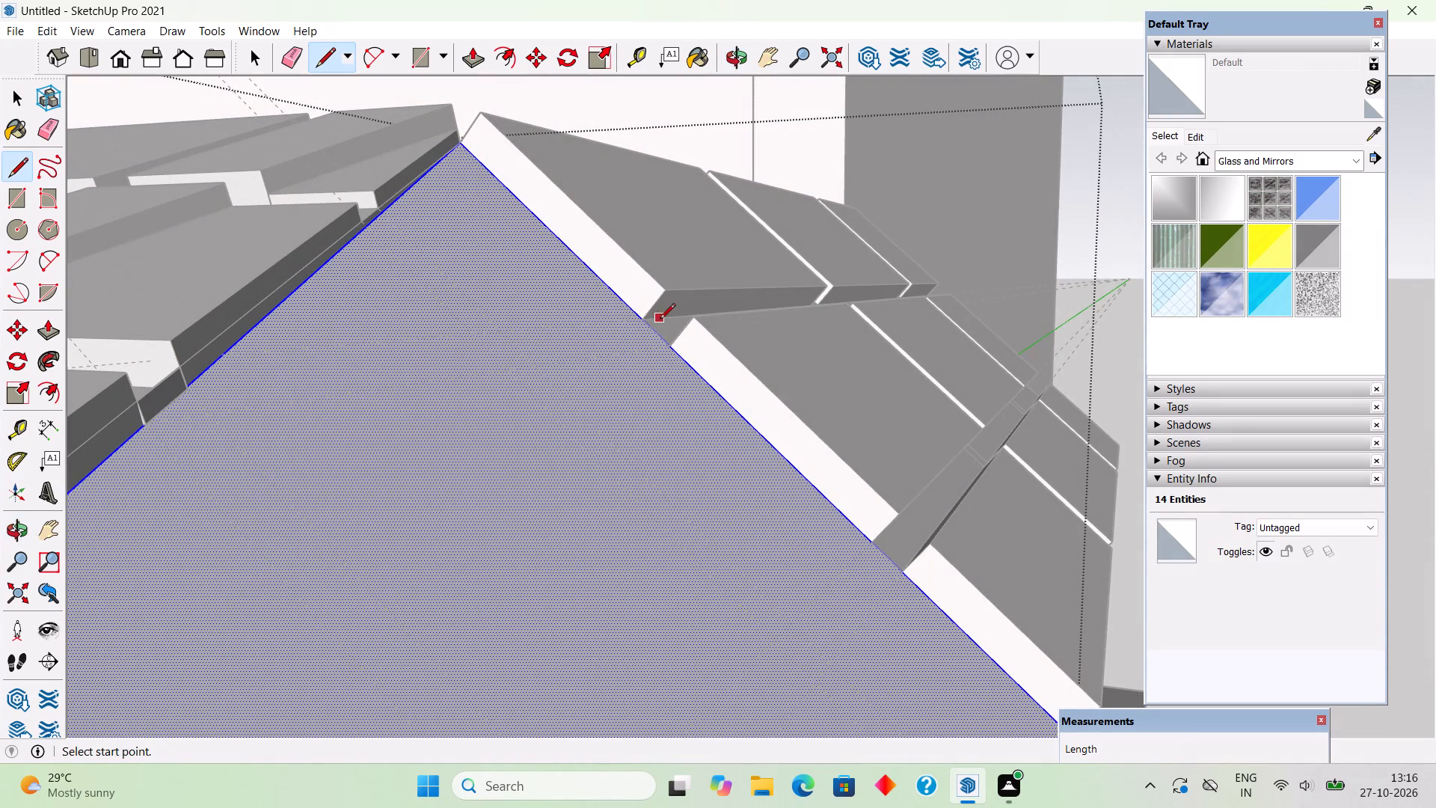
{"action": "left_click", "coordinate": [647, 323]}
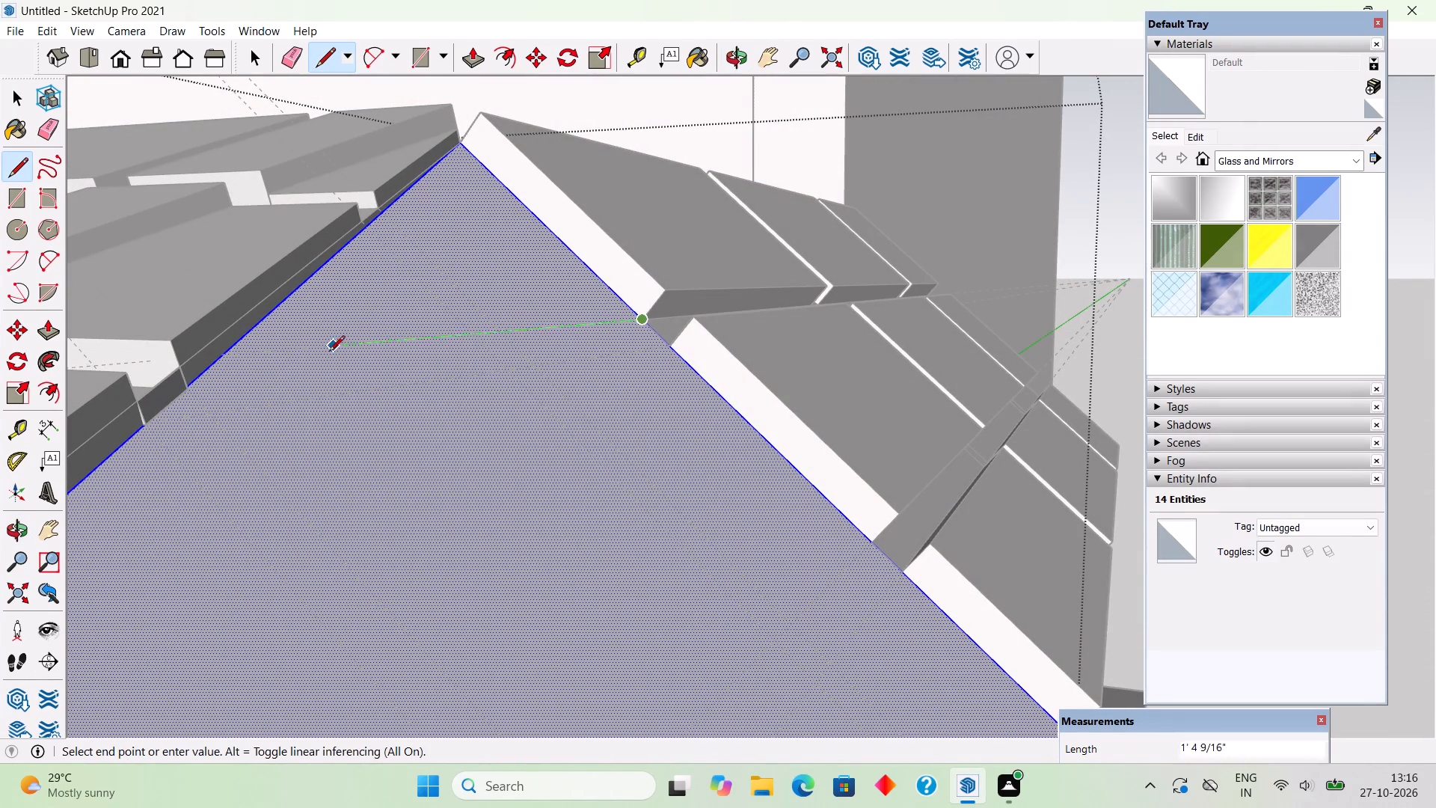
{"action": "left_click", "coordinate": [219, 357]}
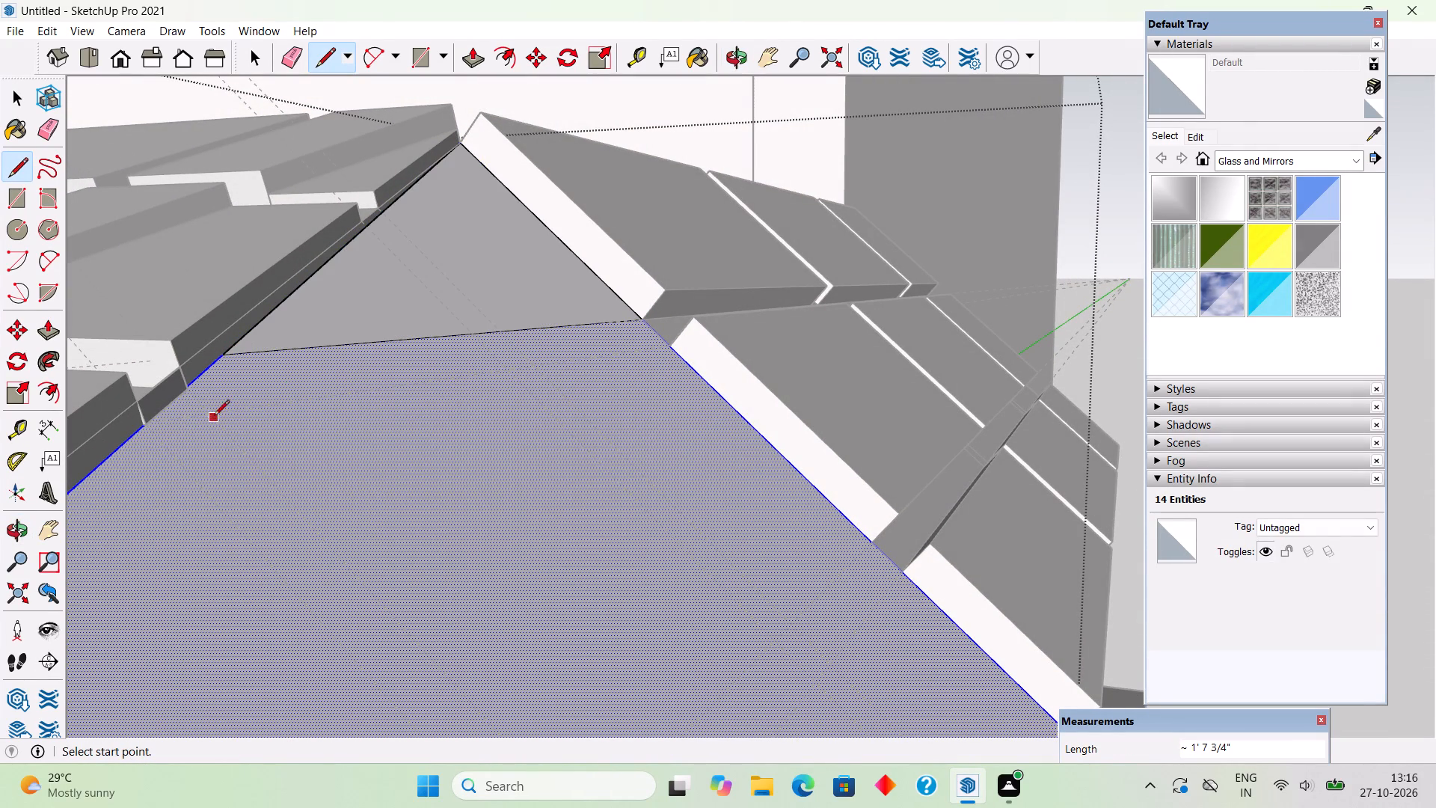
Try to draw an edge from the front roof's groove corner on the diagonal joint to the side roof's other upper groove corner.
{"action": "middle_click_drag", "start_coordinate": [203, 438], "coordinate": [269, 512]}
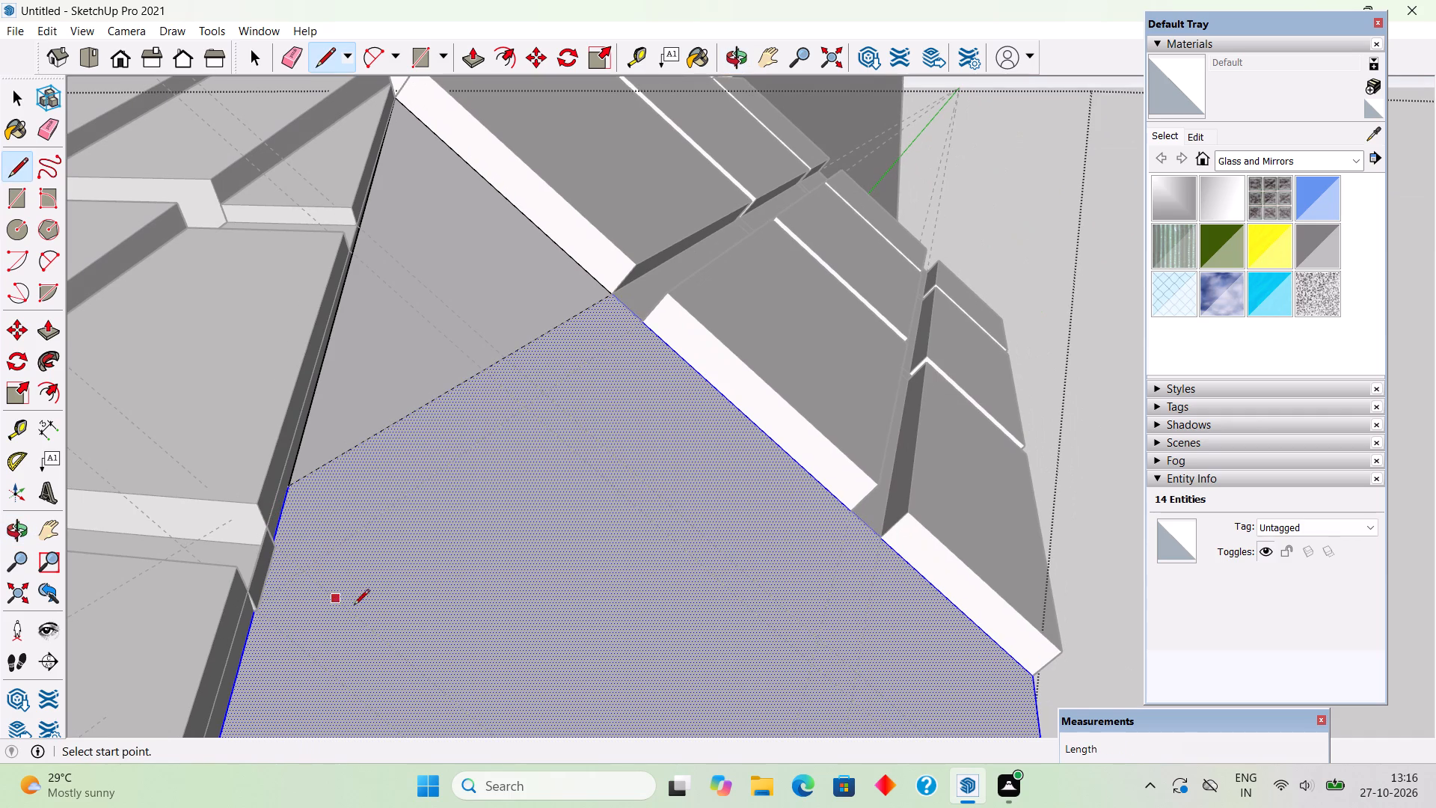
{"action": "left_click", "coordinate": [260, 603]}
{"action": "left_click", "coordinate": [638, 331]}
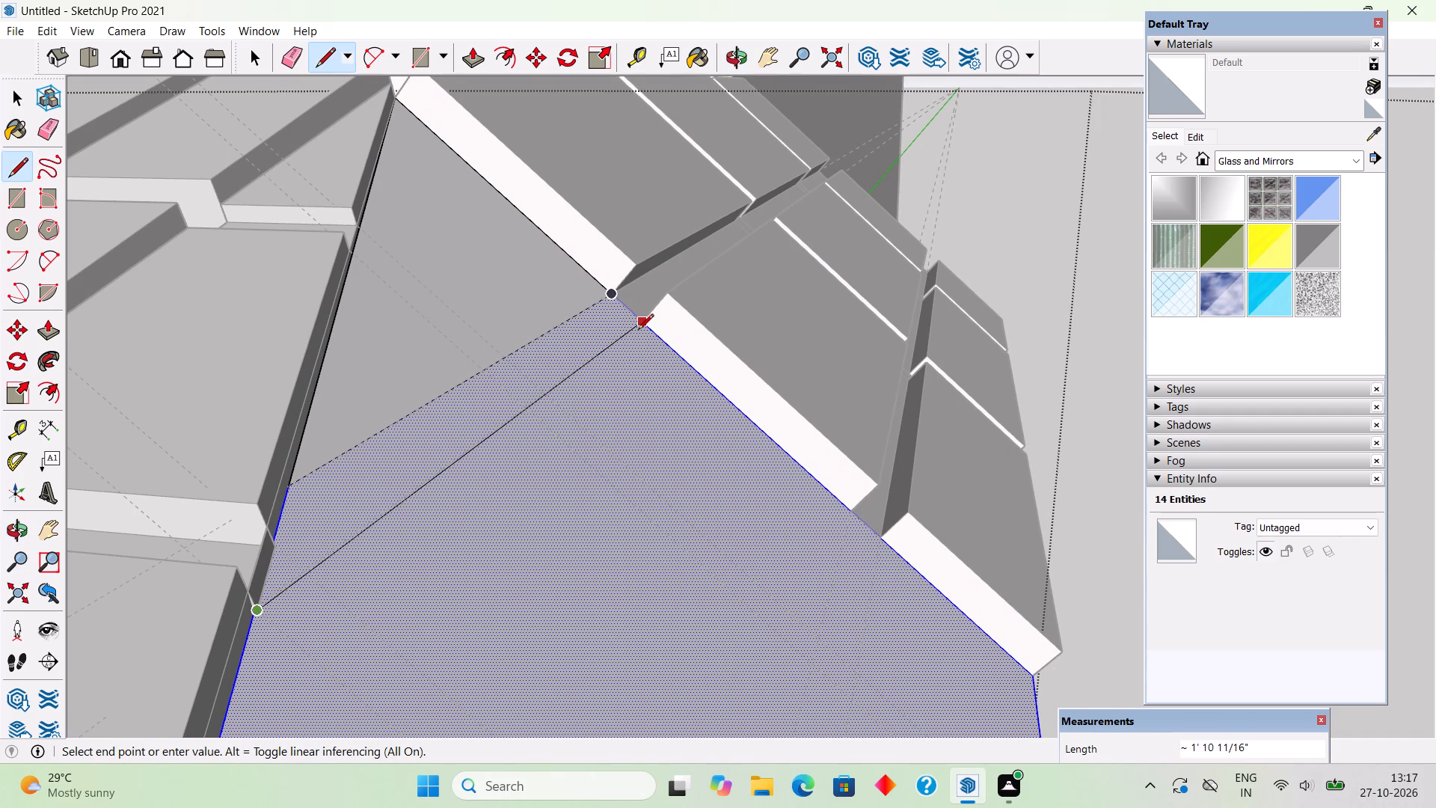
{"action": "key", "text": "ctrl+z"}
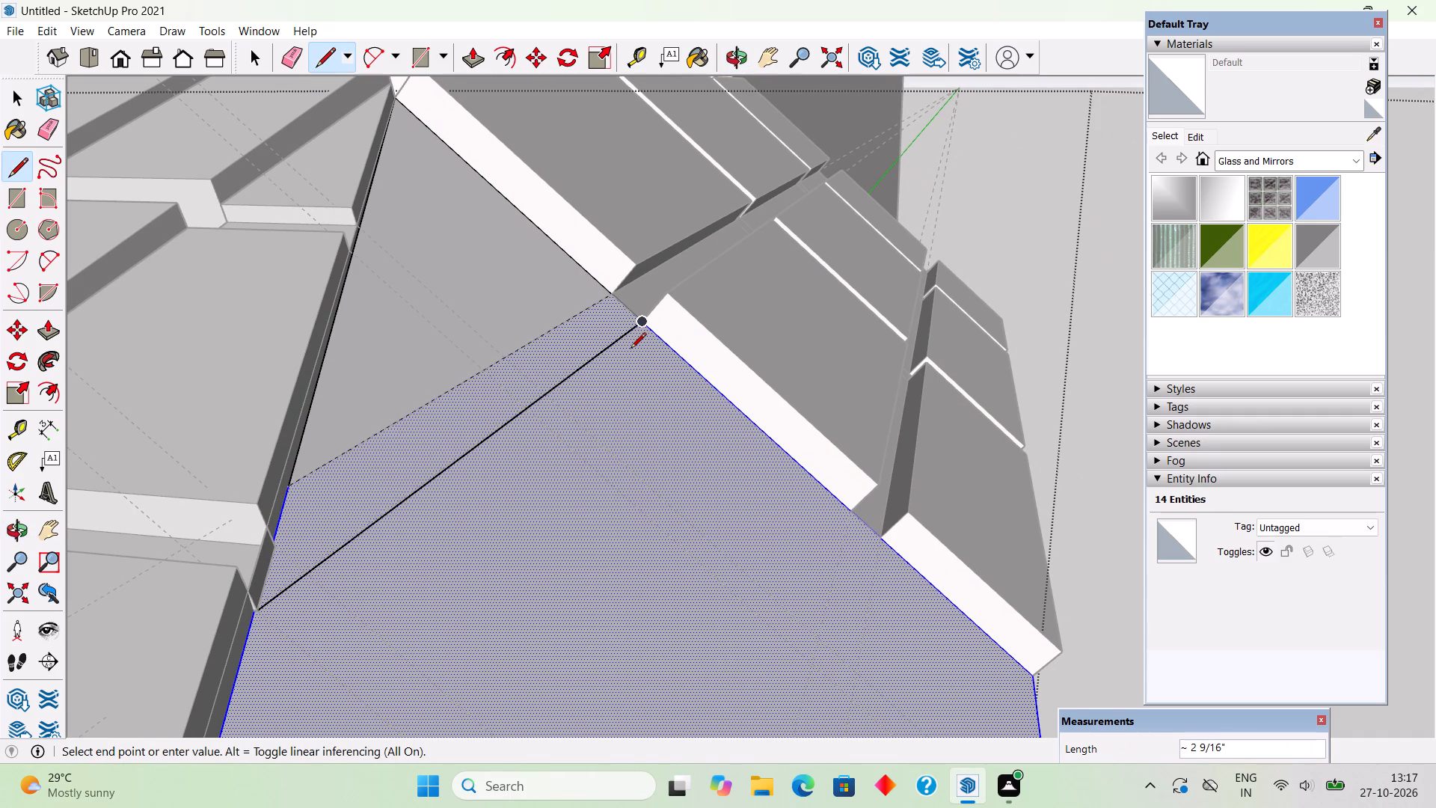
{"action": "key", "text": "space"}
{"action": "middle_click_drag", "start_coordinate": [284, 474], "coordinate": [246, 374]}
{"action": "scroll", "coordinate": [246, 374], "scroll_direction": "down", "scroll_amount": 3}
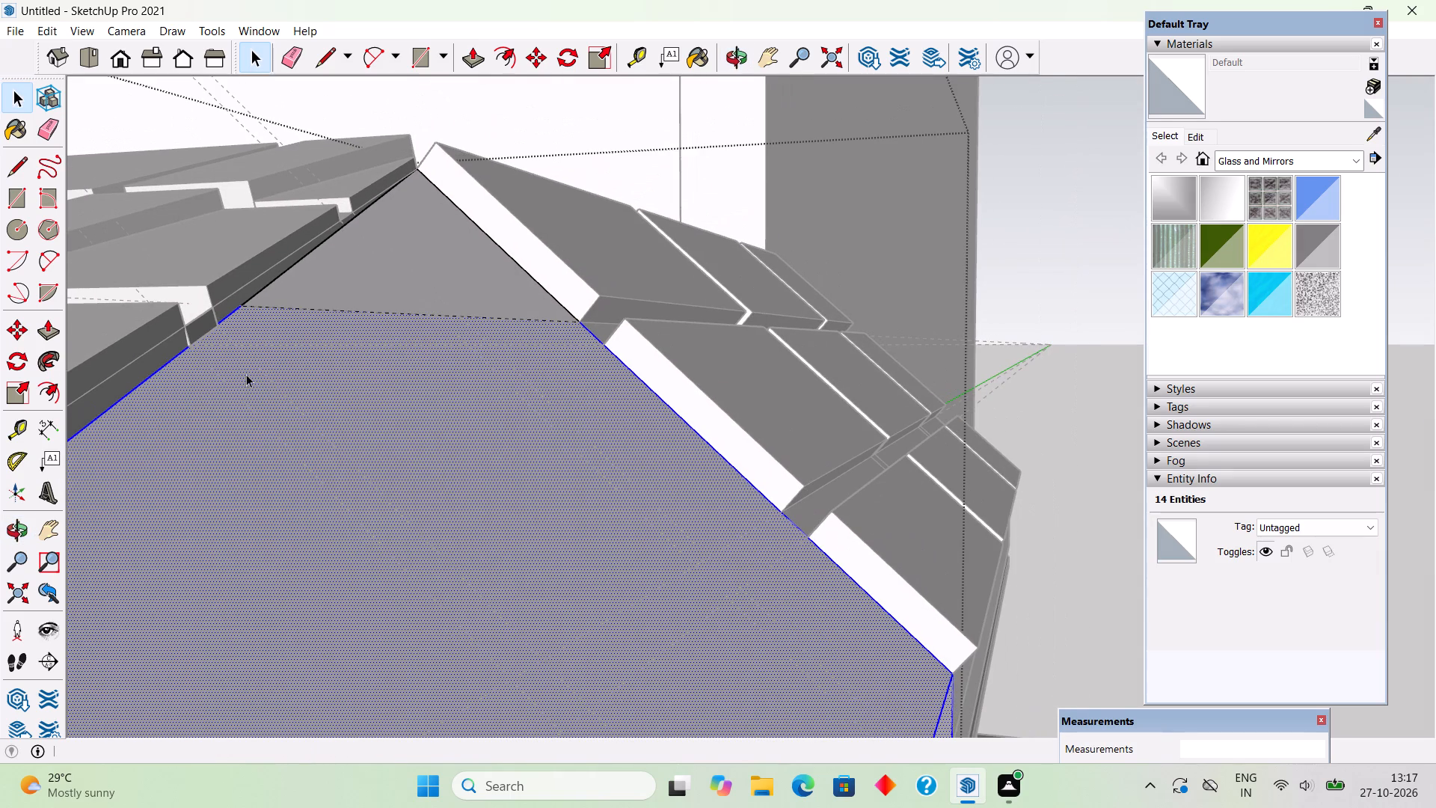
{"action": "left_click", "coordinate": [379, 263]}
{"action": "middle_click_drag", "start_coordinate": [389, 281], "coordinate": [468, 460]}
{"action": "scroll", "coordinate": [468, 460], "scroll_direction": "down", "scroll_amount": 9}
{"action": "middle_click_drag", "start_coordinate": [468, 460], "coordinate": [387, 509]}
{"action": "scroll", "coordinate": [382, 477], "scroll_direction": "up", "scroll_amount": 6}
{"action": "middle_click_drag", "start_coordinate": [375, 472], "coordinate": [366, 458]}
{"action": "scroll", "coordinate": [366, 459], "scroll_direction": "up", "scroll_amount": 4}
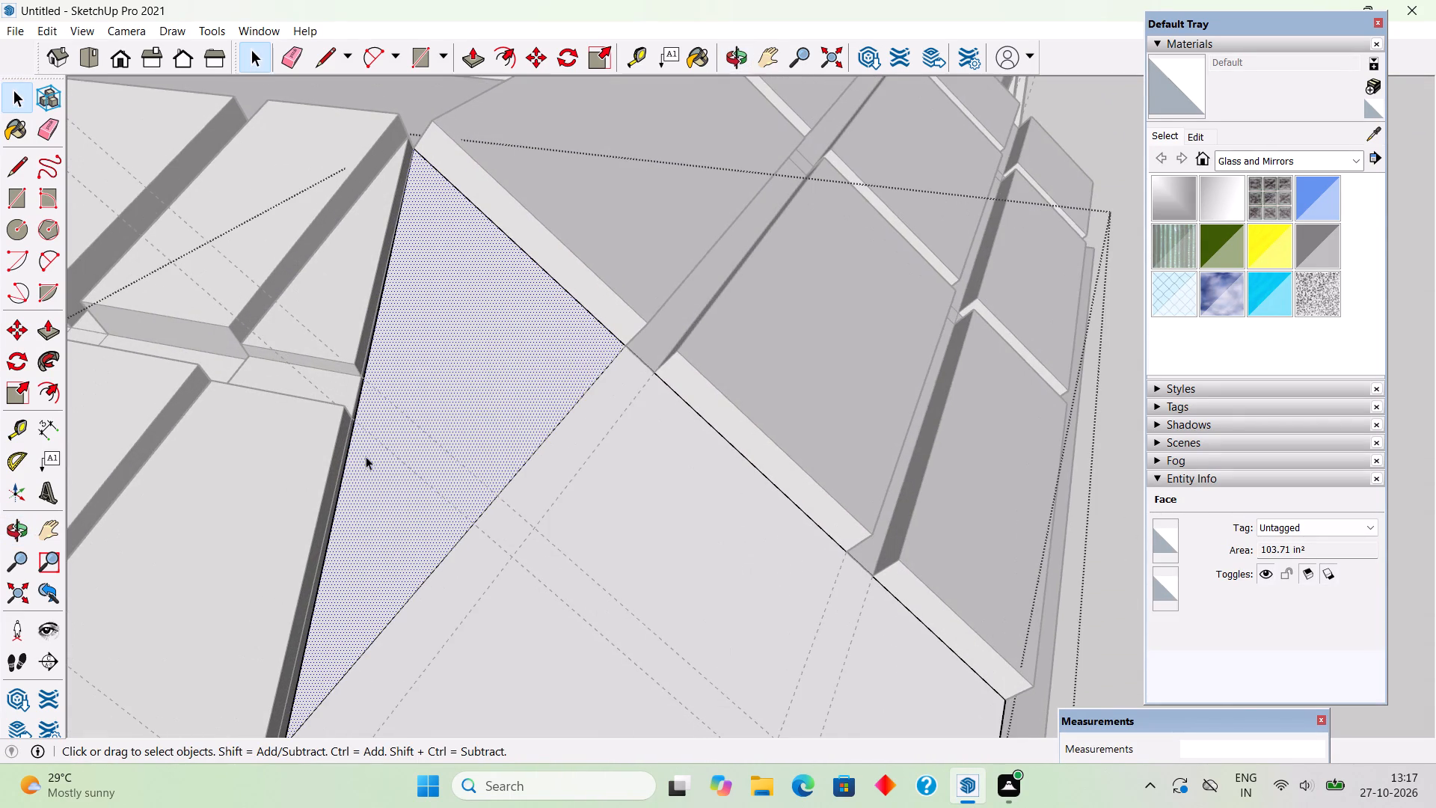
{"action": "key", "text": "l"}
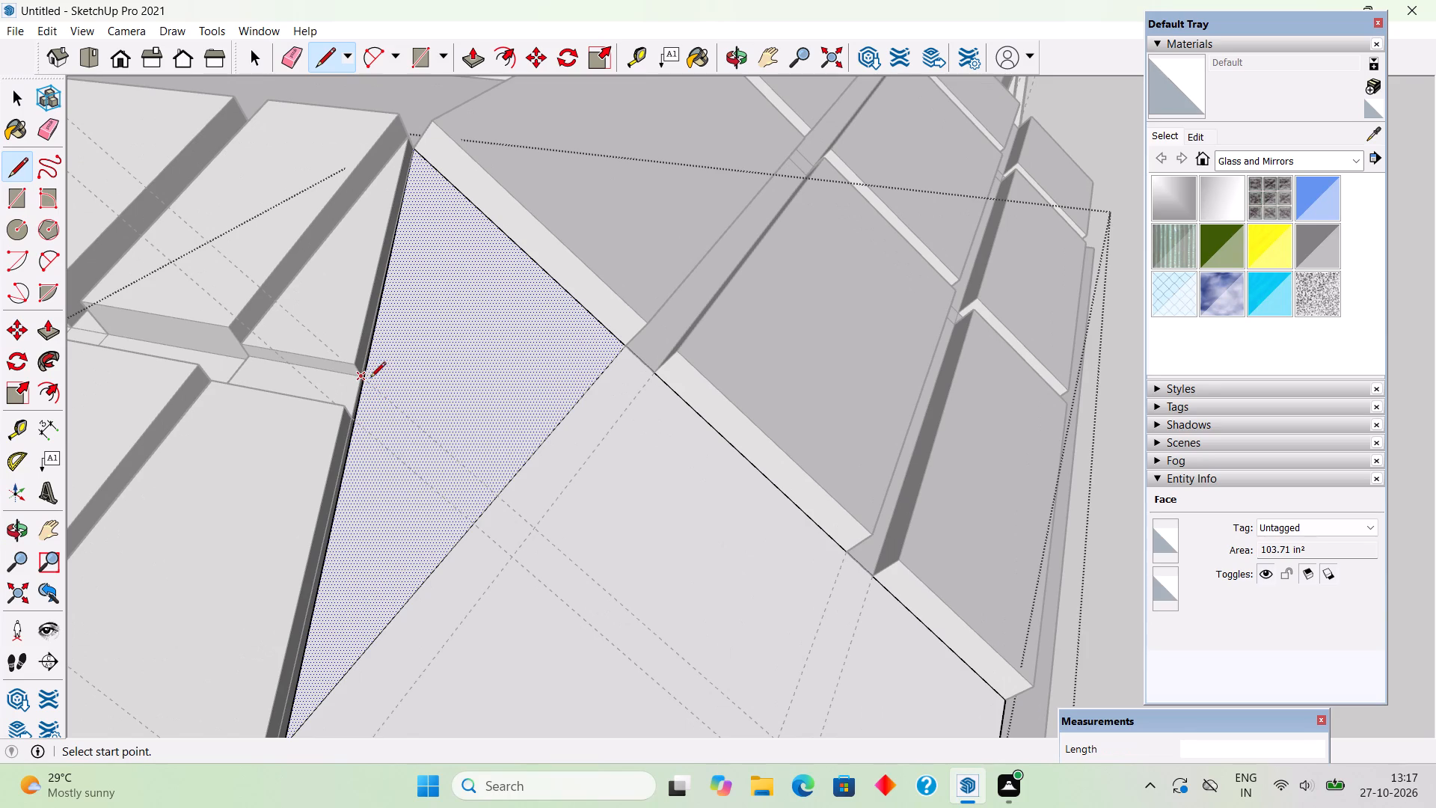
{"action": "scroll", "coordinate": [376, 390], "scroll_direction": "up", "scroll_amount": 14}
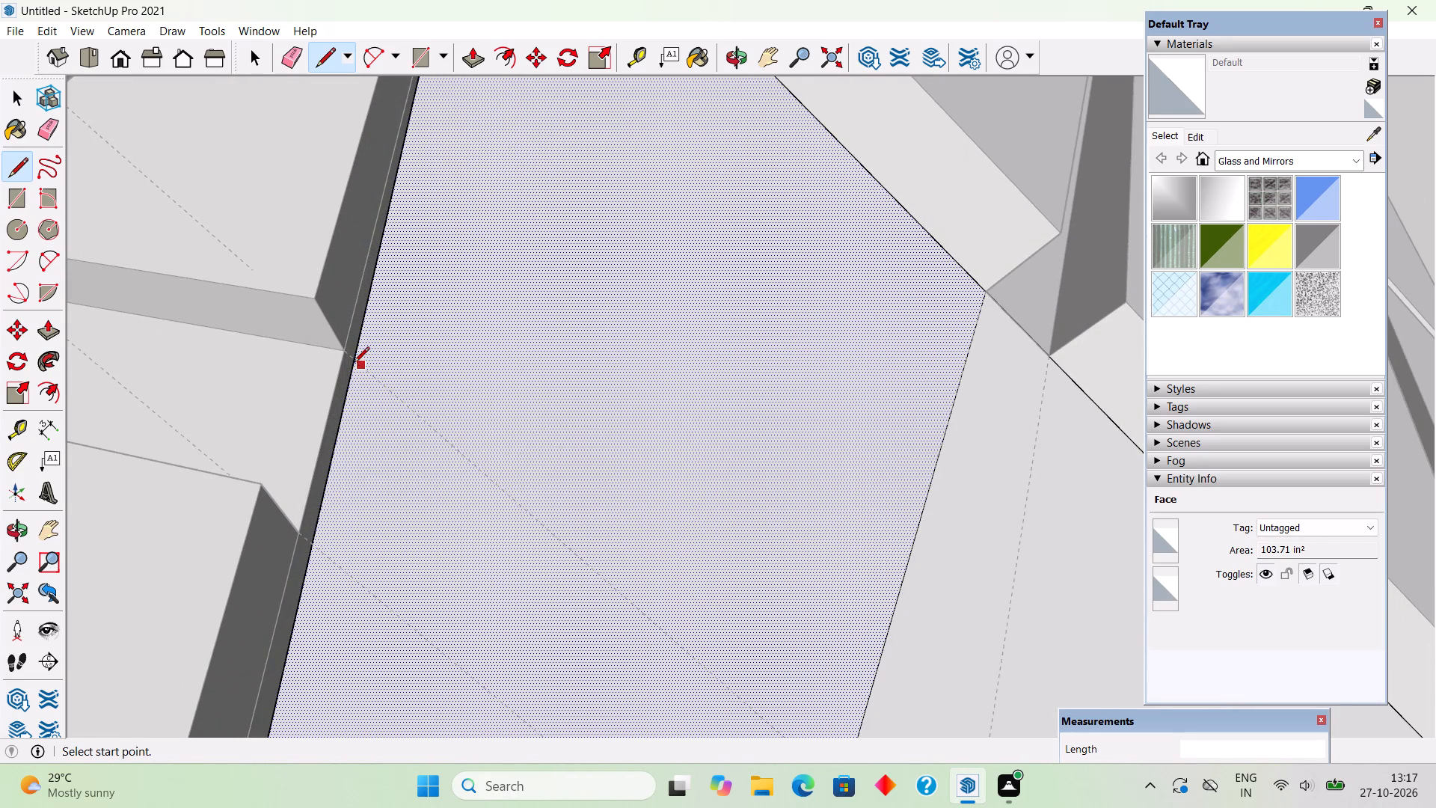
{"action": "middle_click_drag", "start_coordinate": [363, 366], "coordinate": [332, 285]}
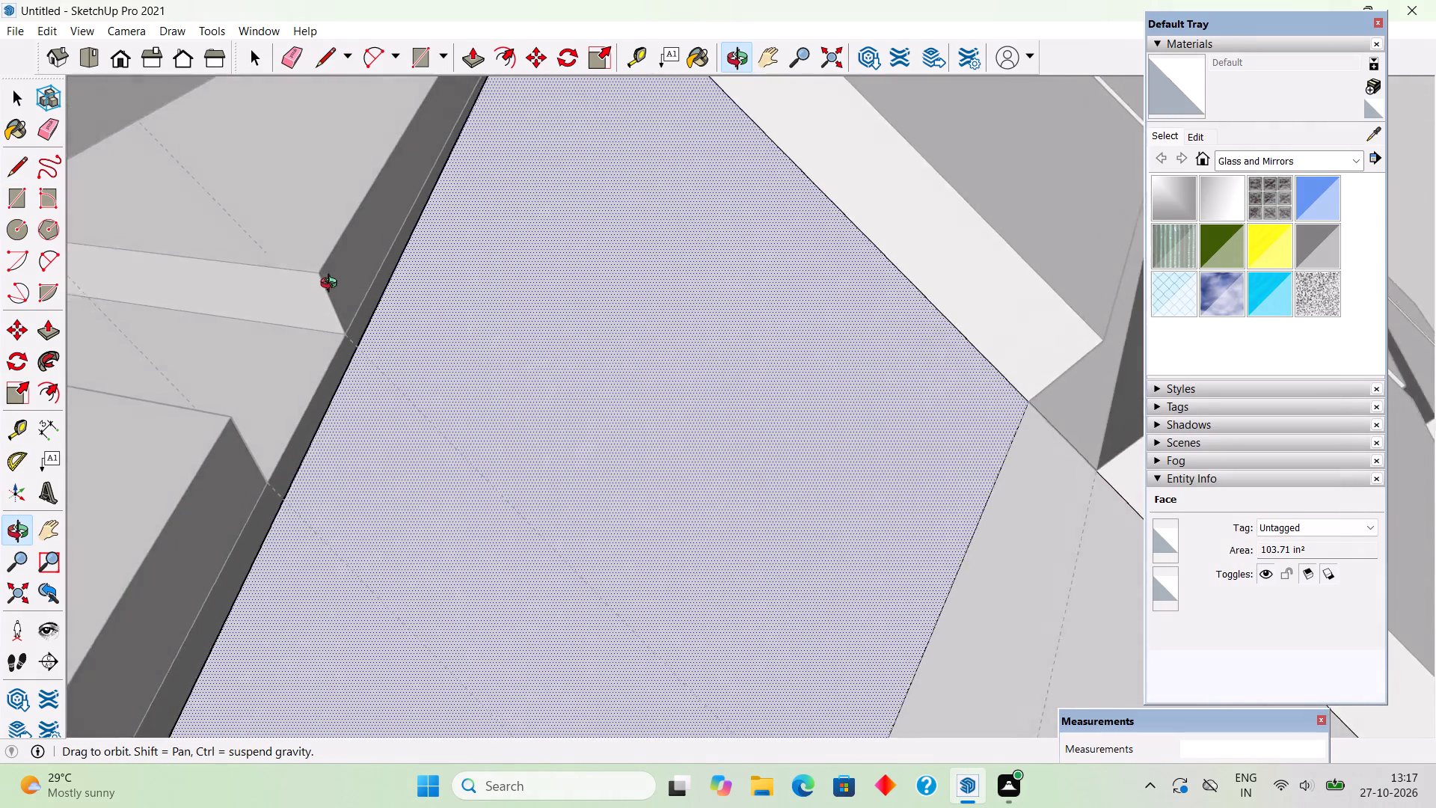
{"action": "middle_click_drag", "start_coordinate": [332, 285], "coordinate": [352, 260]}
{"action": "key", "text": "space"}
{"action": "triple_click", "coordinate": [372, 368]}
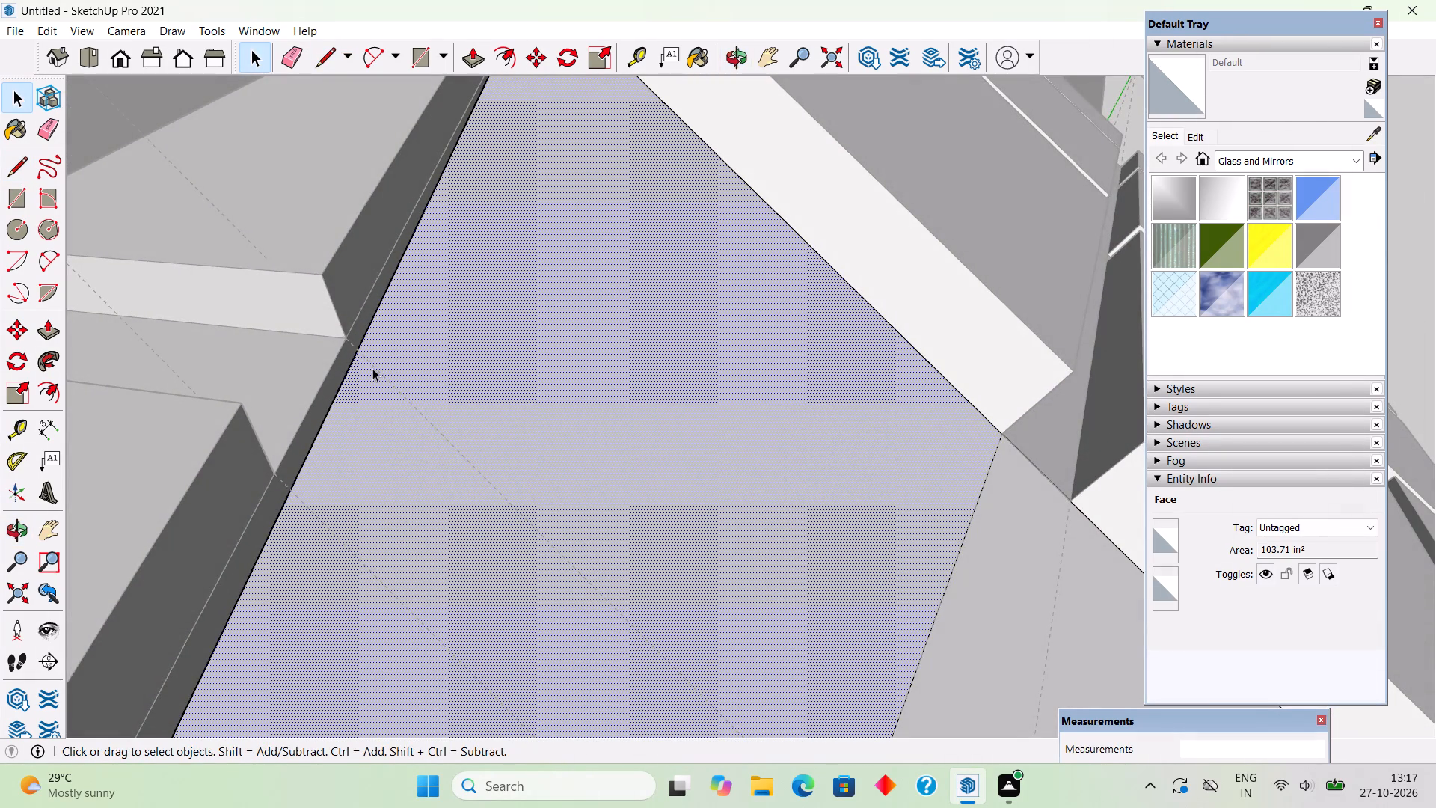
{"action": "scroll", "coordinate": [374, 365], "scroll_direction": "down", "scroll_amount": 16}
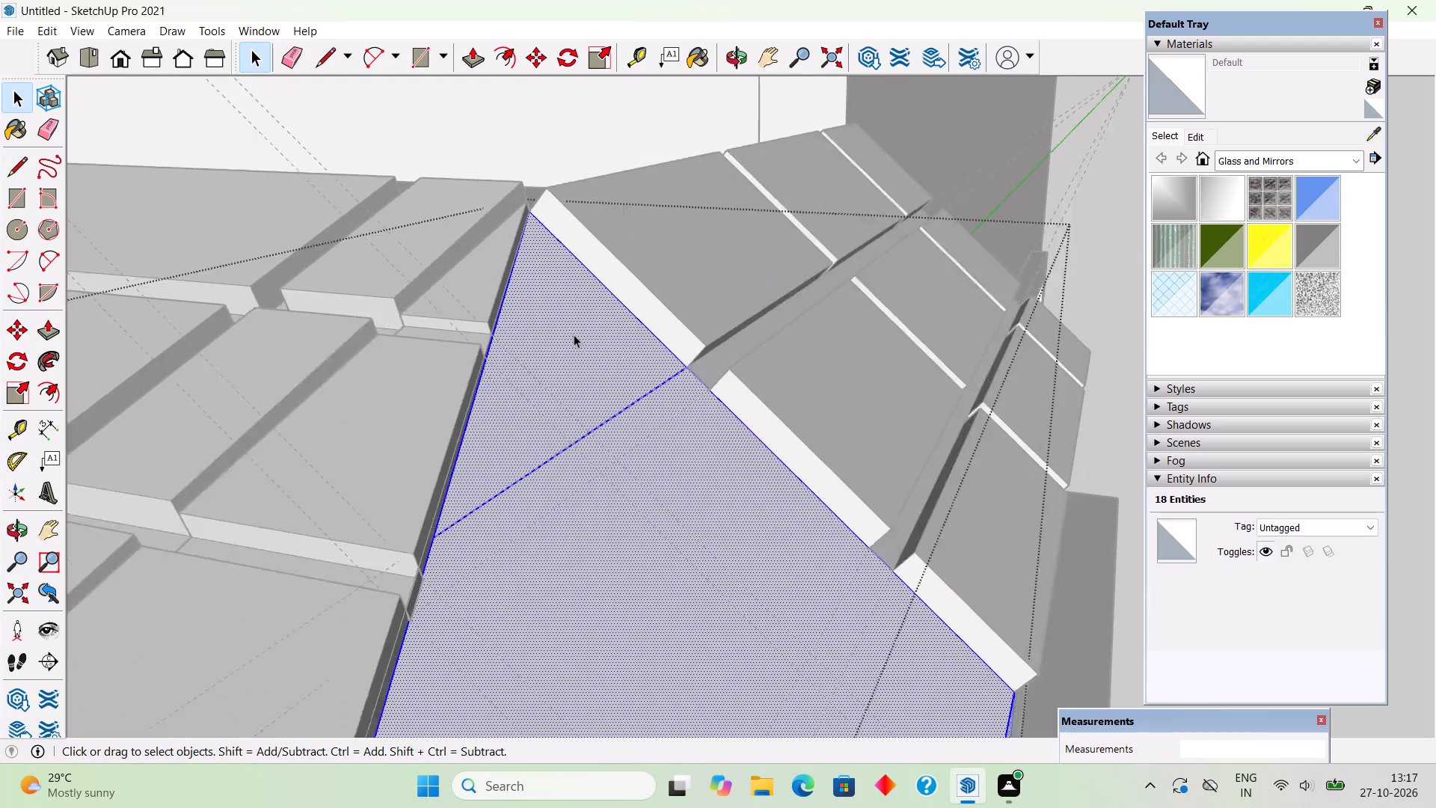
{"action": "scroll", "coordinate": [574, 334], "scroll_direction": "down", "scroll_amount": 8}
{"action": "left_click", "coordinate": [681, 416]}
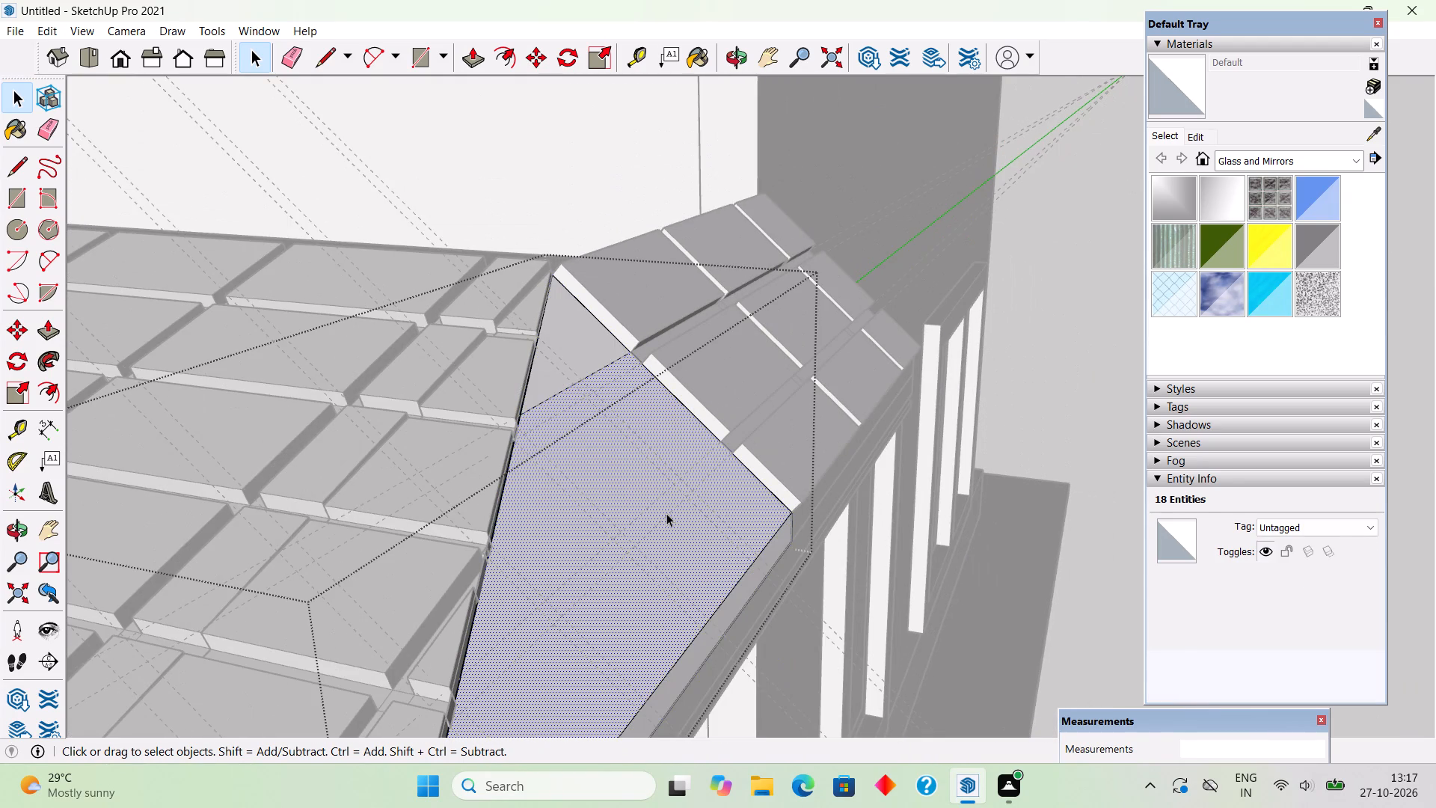
Draw an edge about 3' 6 5/16" long from the side roof's lower groove, at its upper corner, across the corner extension to the diagonal joint.
{"action": "key", "text": "l"}
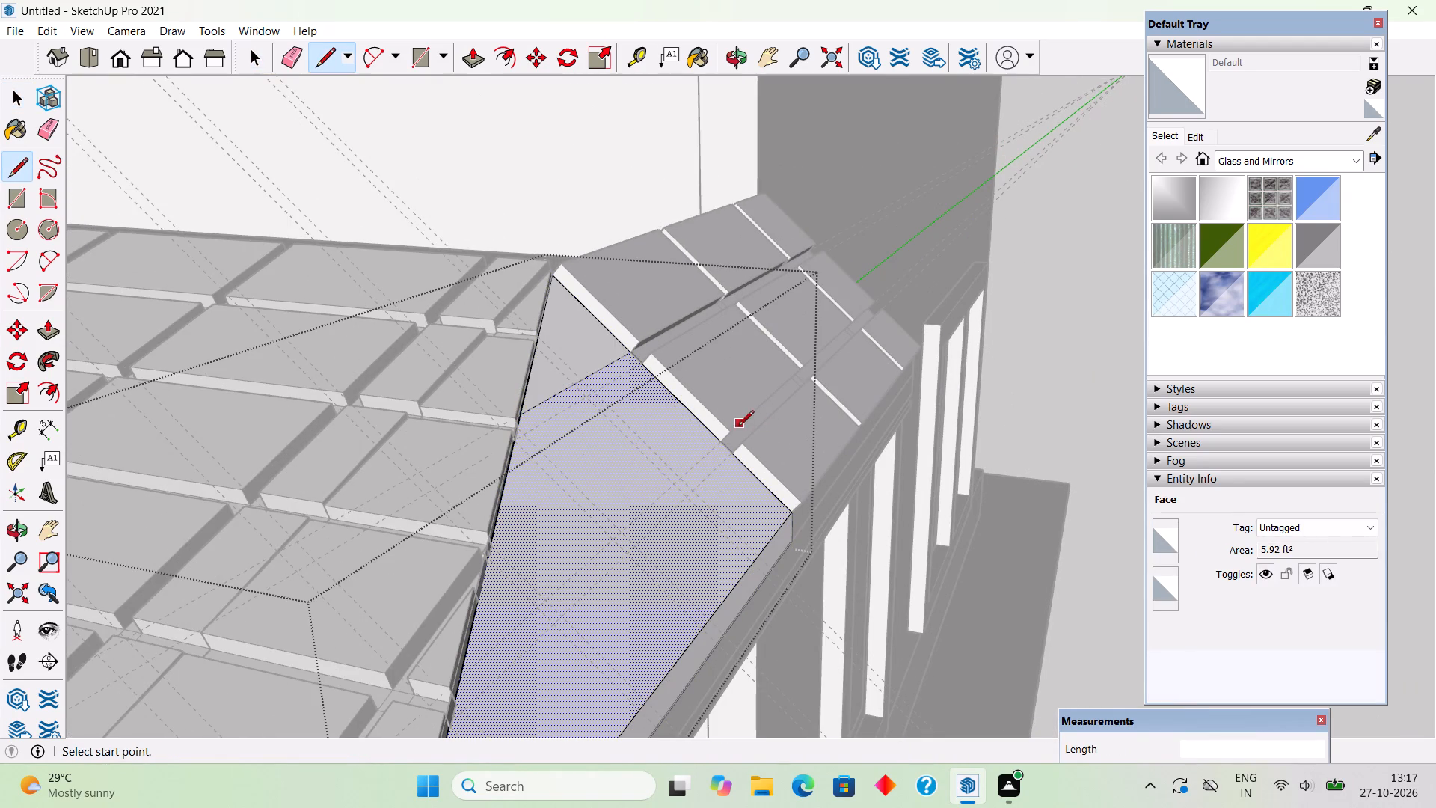
{"action": "left_click", "coordinate": [722, 444]}
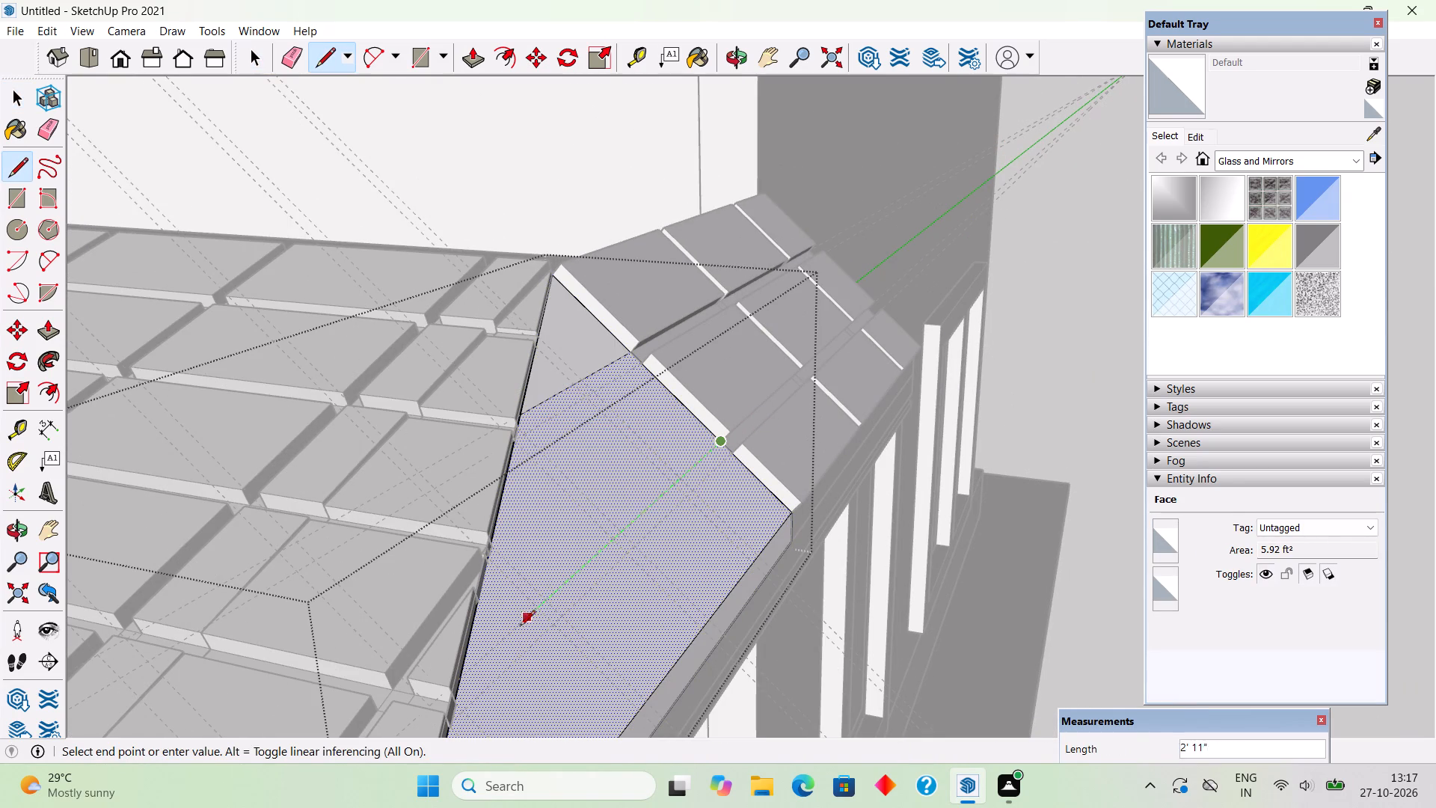
{"action": "left_click", "coordinate": [466, 678]}
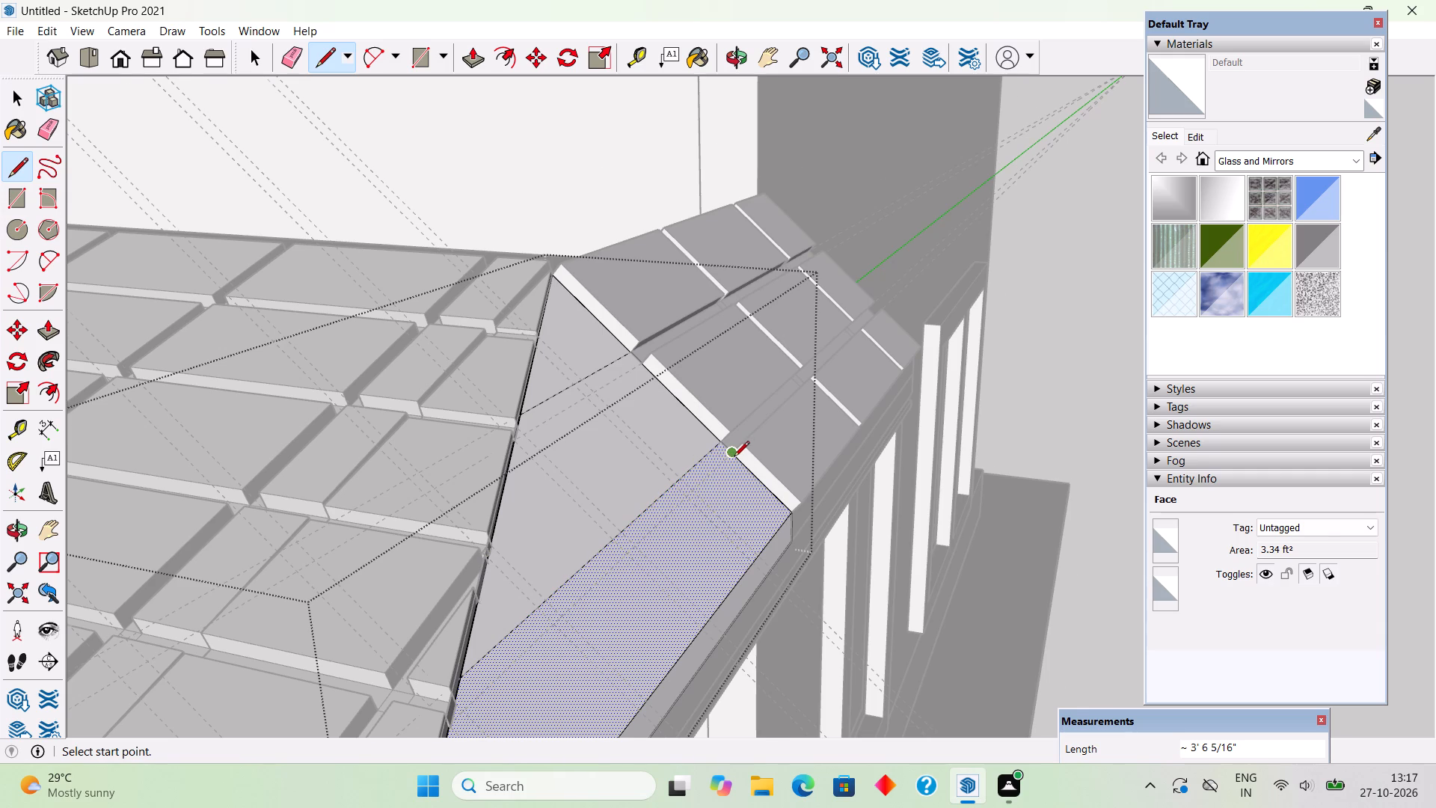
Draw a second edge about 3' 9 1/8" long from the lower groove's other corner across the corner extension to the diagonal joint.
{"action": "scroll", "coordinate": [734, 458], "scroll_direction": "up", "scroll_amount": 11}
{"action": "left_click", "coordinate": [730, 453]}
{"action": "scroll", "coordinate": [645, 559], "scroll_direction": "down", "scroll_amount": 7}
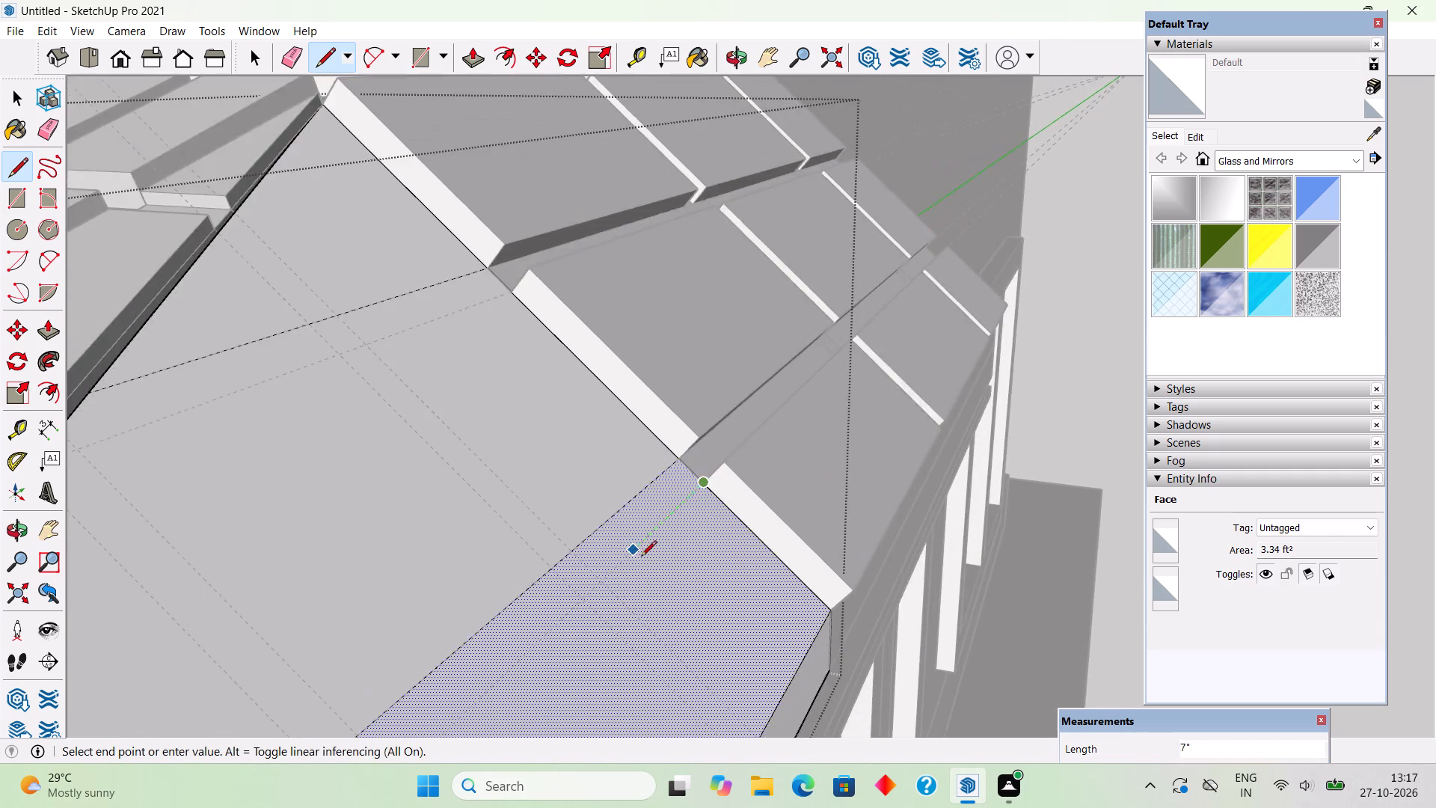
{"action": "scroll", "coordinate": [641, 557], "scroll_direction": "down", "scroll_amount": 10}
{"action": "scroll", "coordinate": [474, 515], "scroll_direction": "down", "scroll_amount": 7}
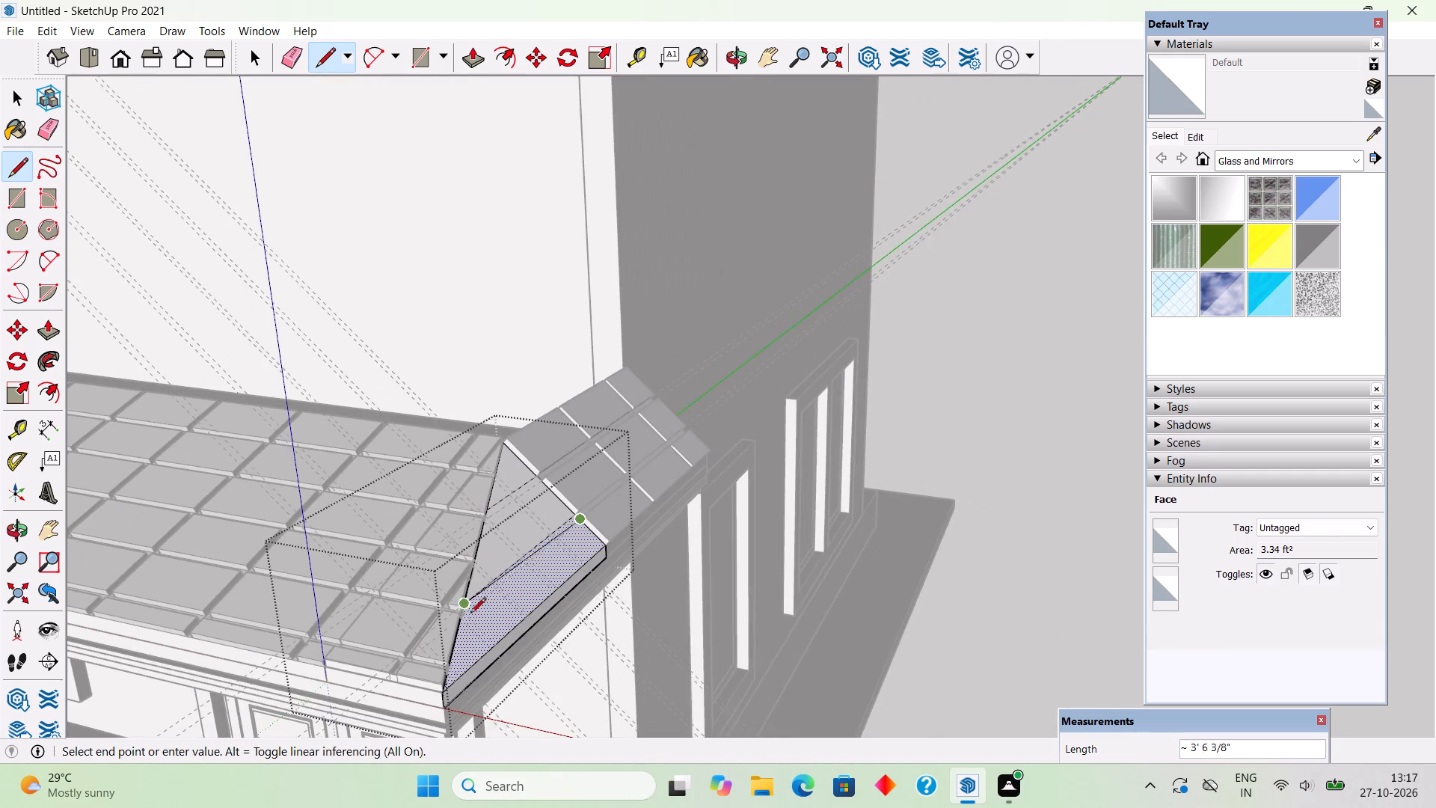
{"action": "scroll", "coordinate": [458, 655], "scroll_direction": "up", "scroll_amount": 20}
{"action": "scroll", "coordinate": [458, 655], "scroll_direction": "up", "scroll_amount": 4}
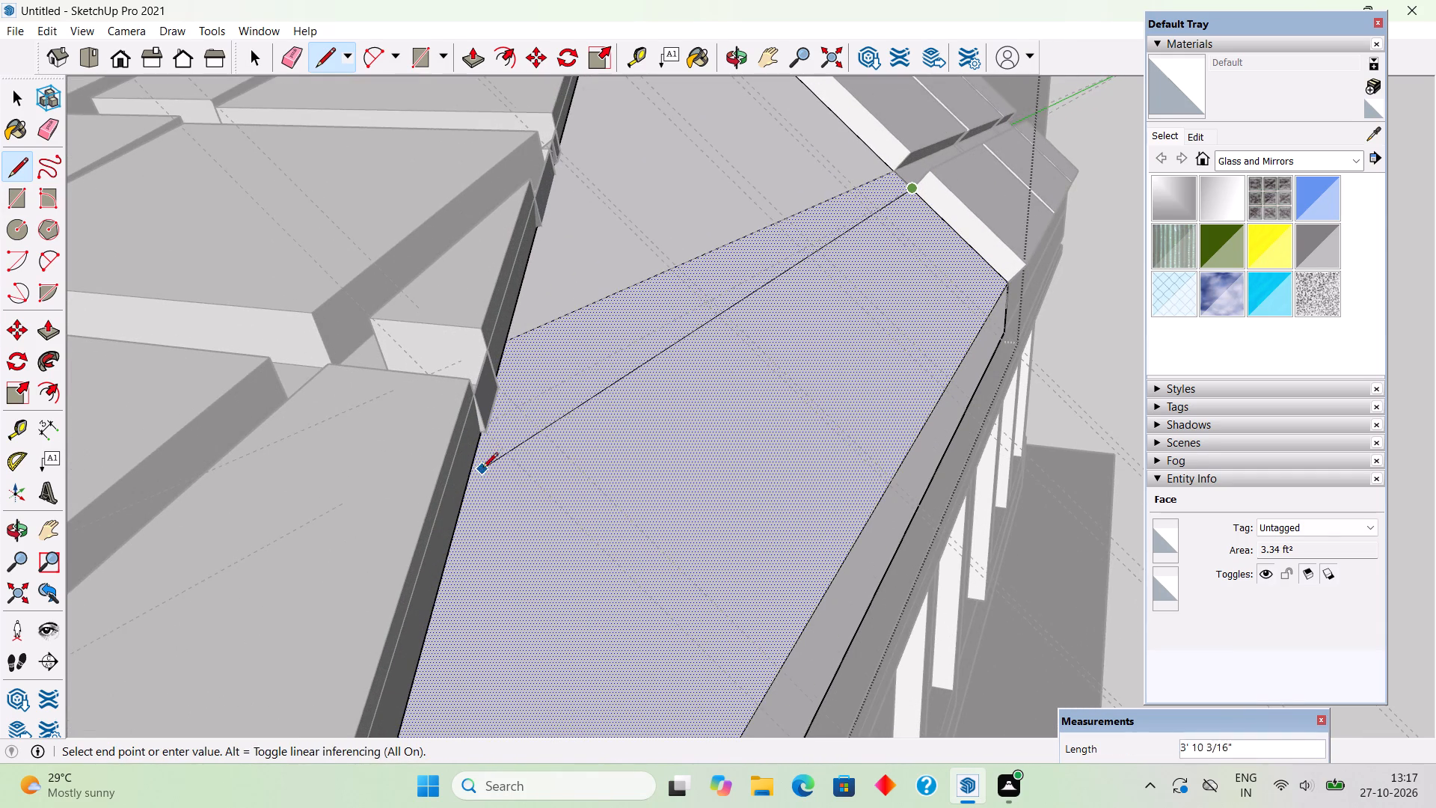
{"action": "scroll", "coordinate": [508, 426], "scroll_direction": "up", "scroll_amount": 9}
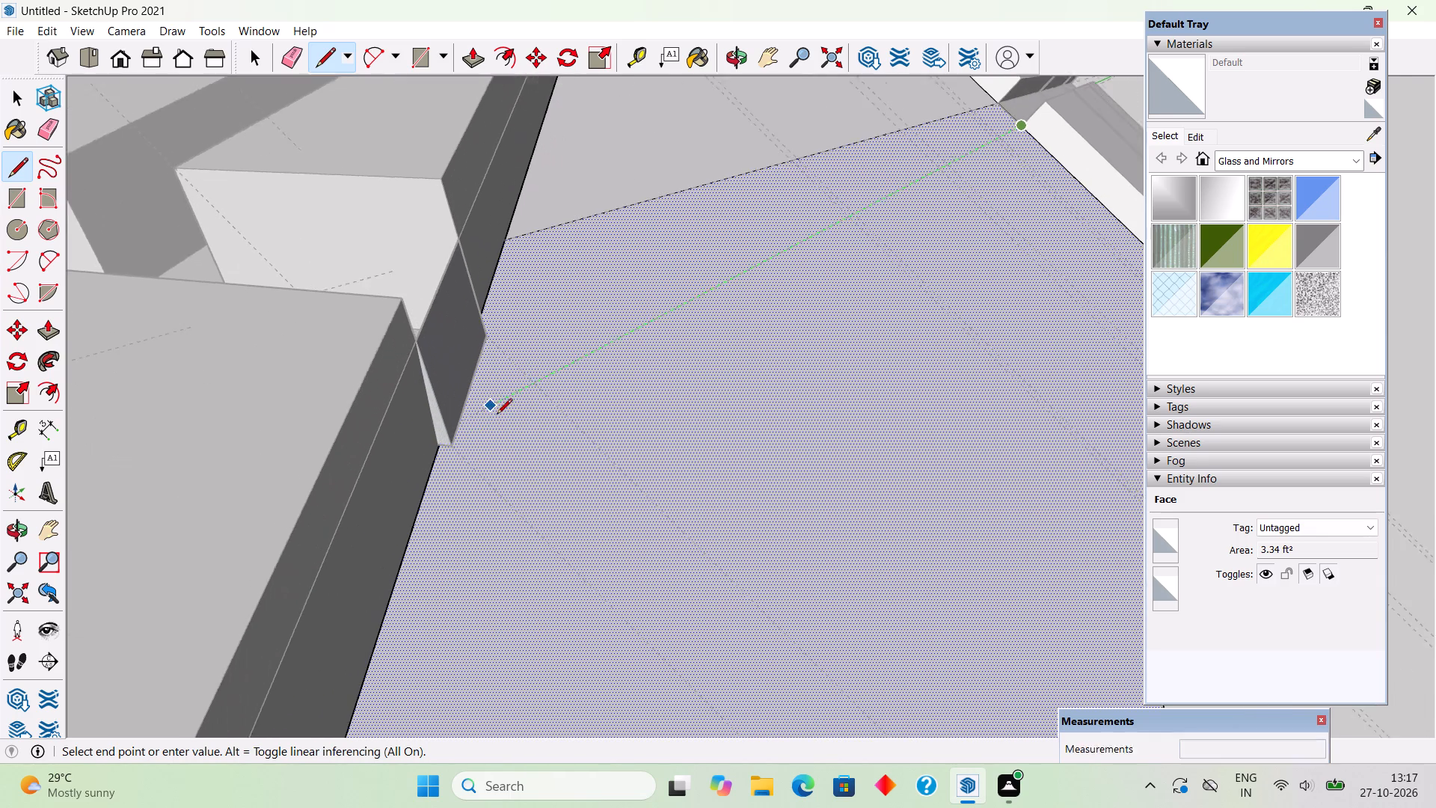
{"action": "scroll", "coordinate": [497, 415], "scroll_direction": "up", "scroll_amount": 2}
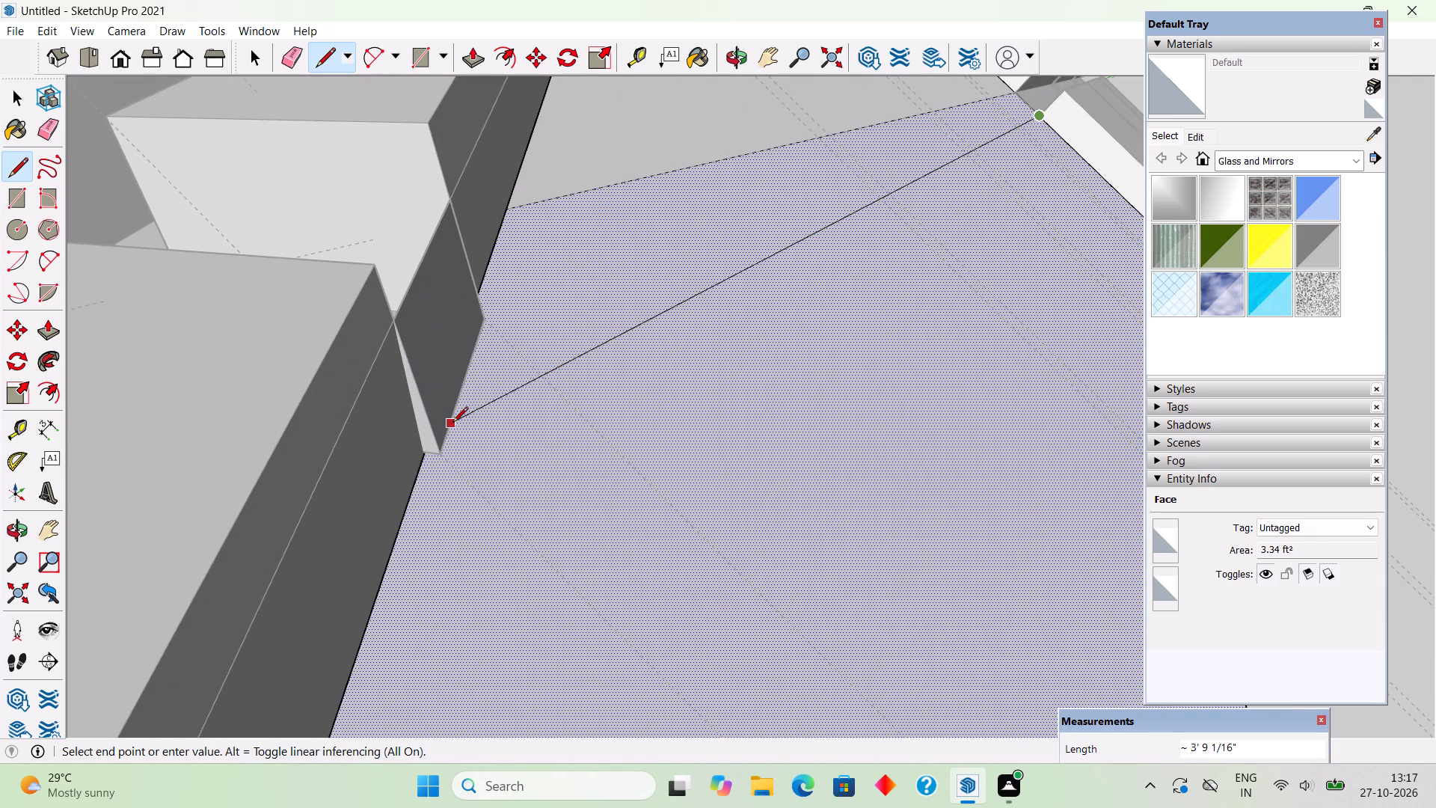
{"action": "middle_click_drag", "start_coordinate": [346, 520], "coordinate": [369, 432]}
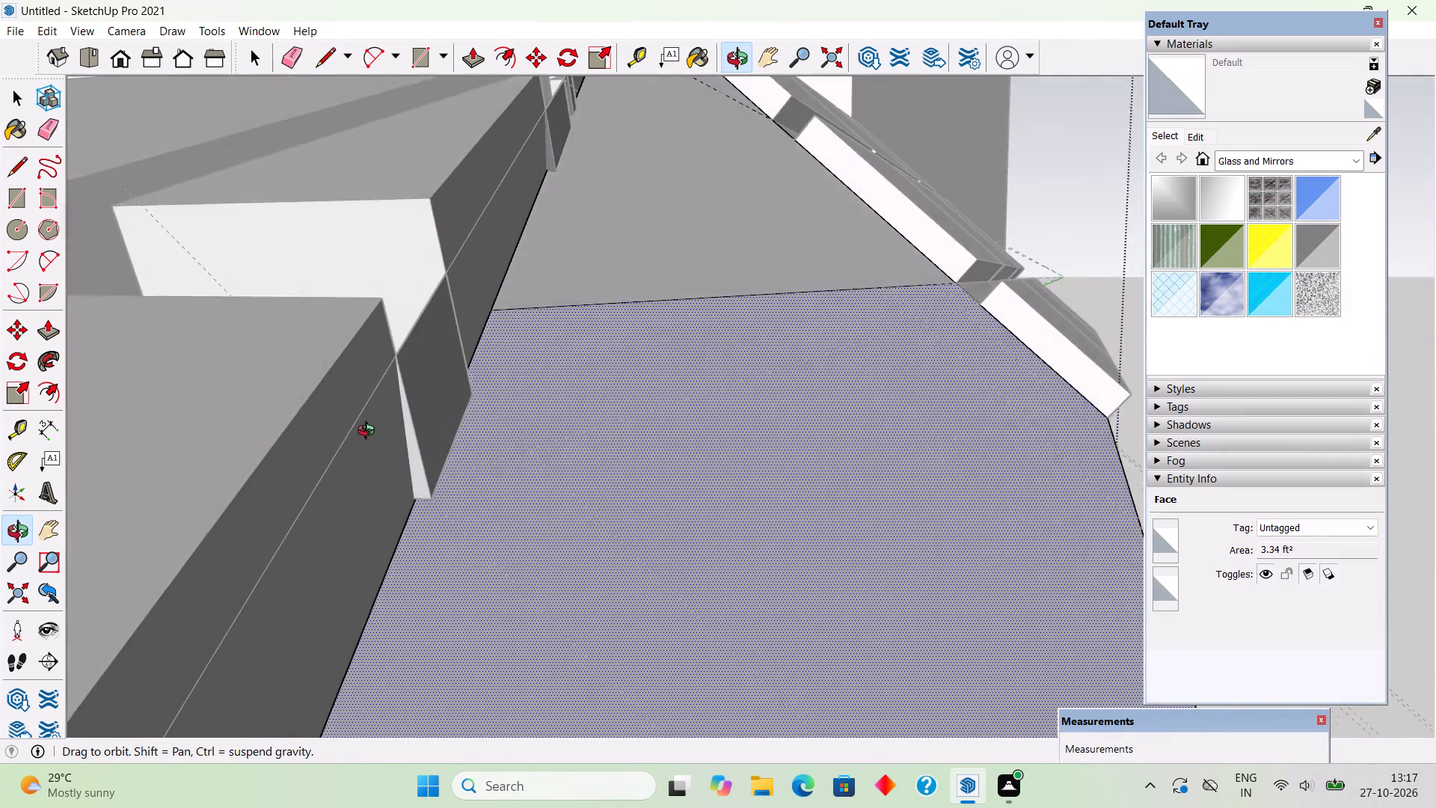
{"action": "middle_click_drag", "start_coordinate": [369, 432], "coordinate": [401, 414]}
{"action": "middle_click_drag", "start_coordinate": [446, 504], "coordinate": [352, 368]}
{"action": "scroll", "coordinate": [387, 491], "scroll_direction": "up", "scroll_amount": 5}
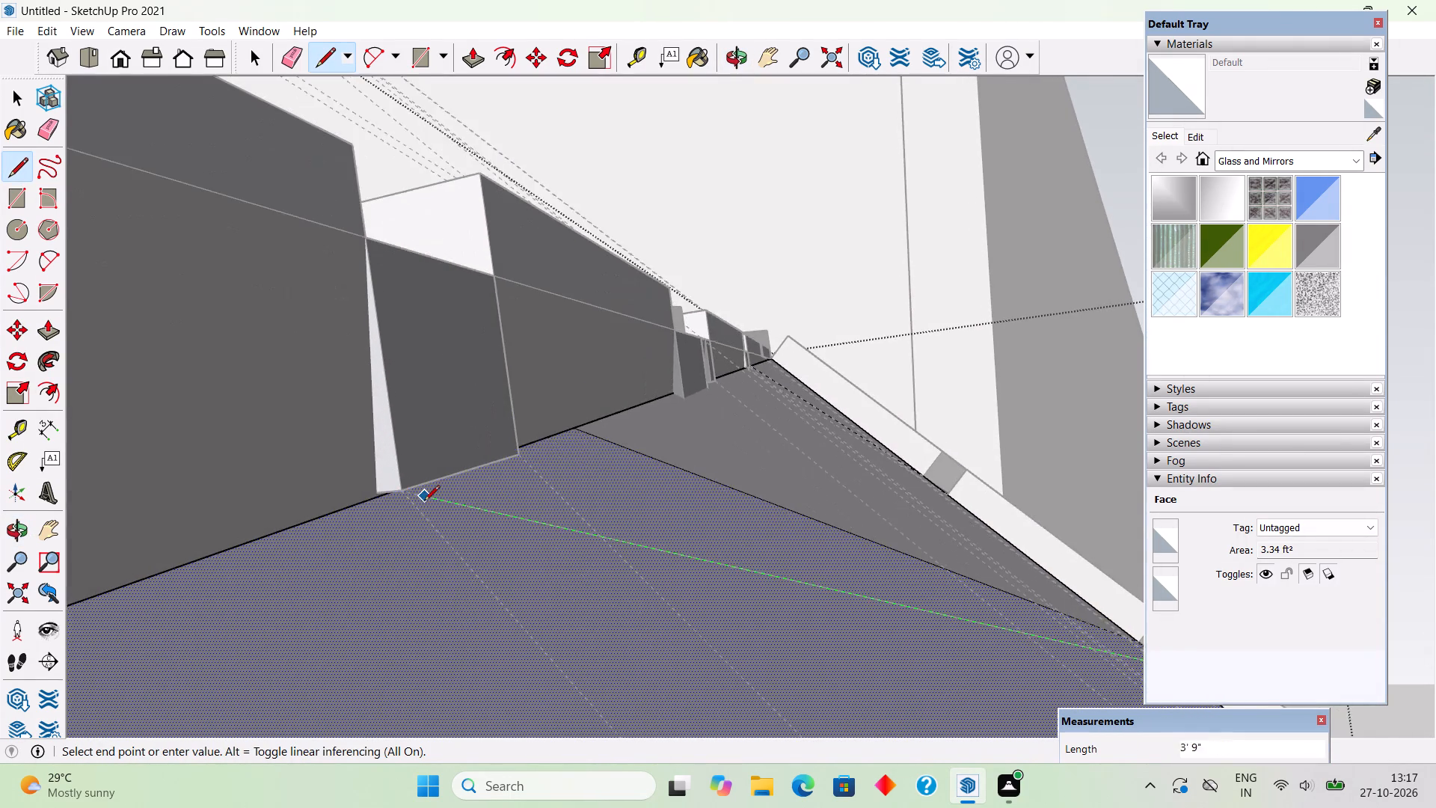
{"action": "scroll", "coordinate": [424, 502], "scroll_direction": "up", "scroll_amount": 10}
{"action": "middle_click_drag", "start_coordinate": [360, 466], "coordinate": [360, 429]}
{"action": "scroll", "coordinate": [361, 489], "scroll_direction": "up", "scroll_amount": 1}
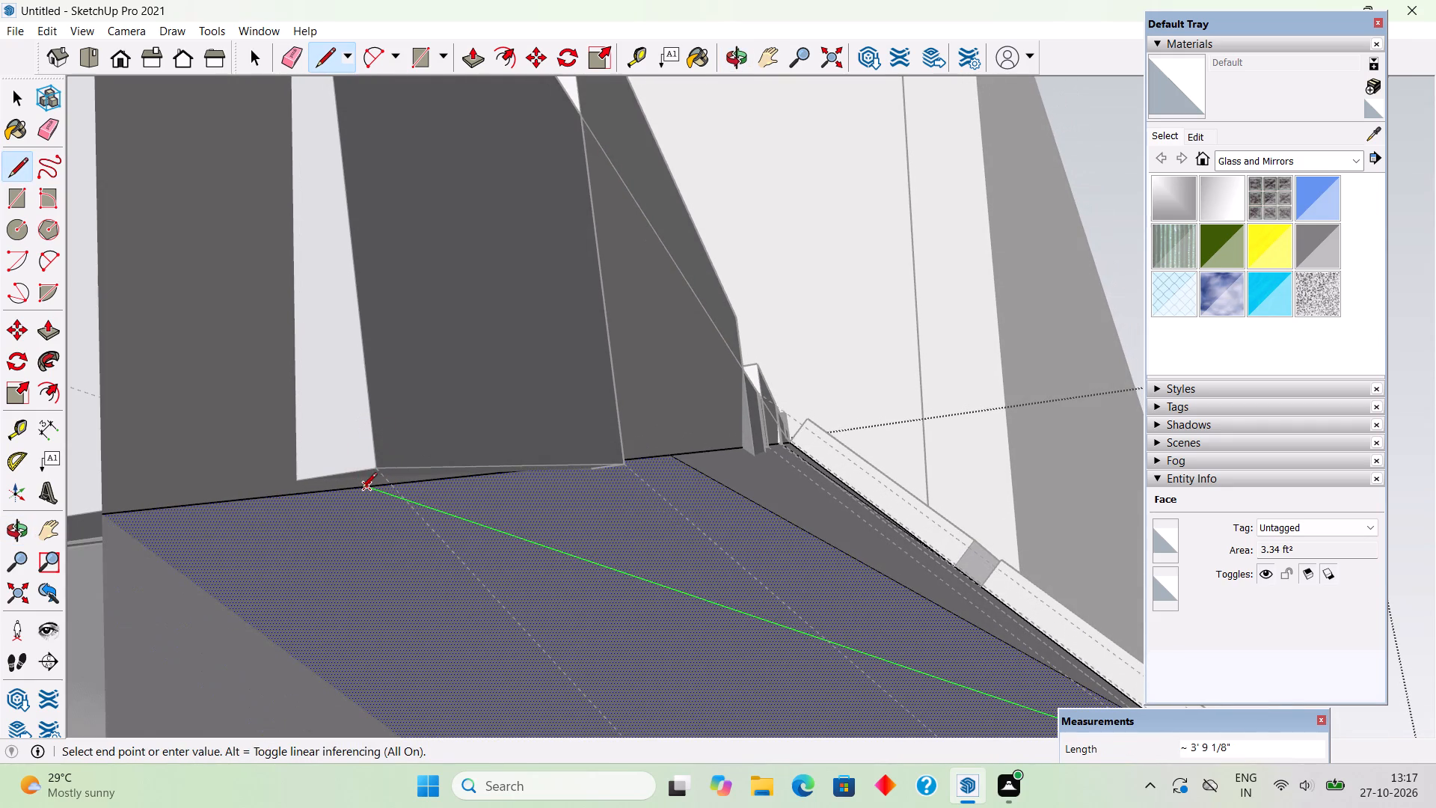
{"action": "left_click", "coordinate": [361, 489]}
Draw an edge about 1' 11" long from the upper groove's lower corner to the diagonal joint, and close the corner extension's editing.
{"action": "scroll", "coordinate": [482, 534], "scroll_direction": "down", "scroll_amount": 5}
{"action": "scroll", "coordinate": [838, 477], "scroll_direction": "down", "scroll_amount": 12}
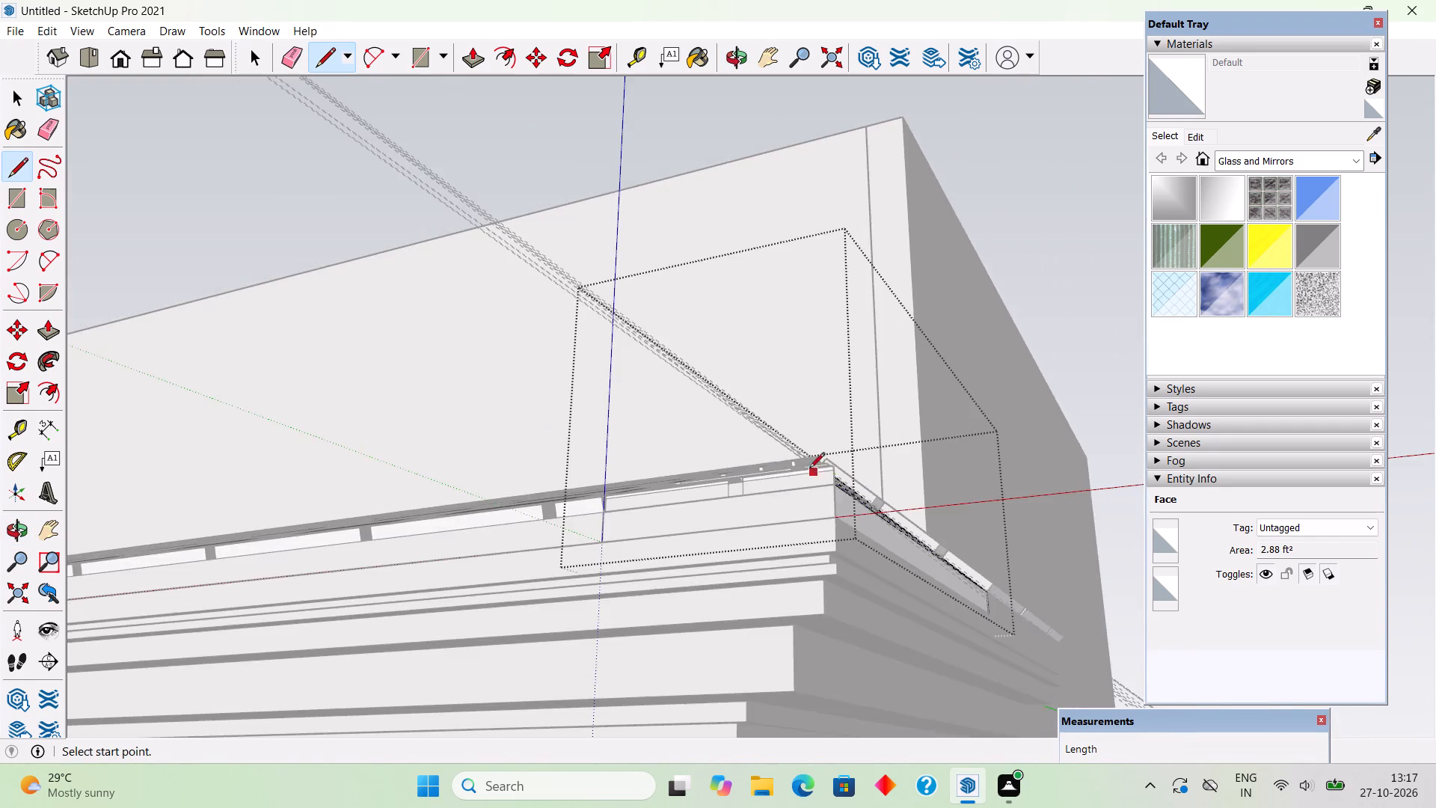
{"action": "middle_click_drag", "start_coordinate": [794, 511], "coordinate": [761, 806]}
{"action": "scroll", "coordinate": [774, 723], "scroll_direction": "down", "scroll_amount": 1}
{"action": "middle_click_drag", "start_coordinate": [918, 637], "coordinate": [803, 588]}
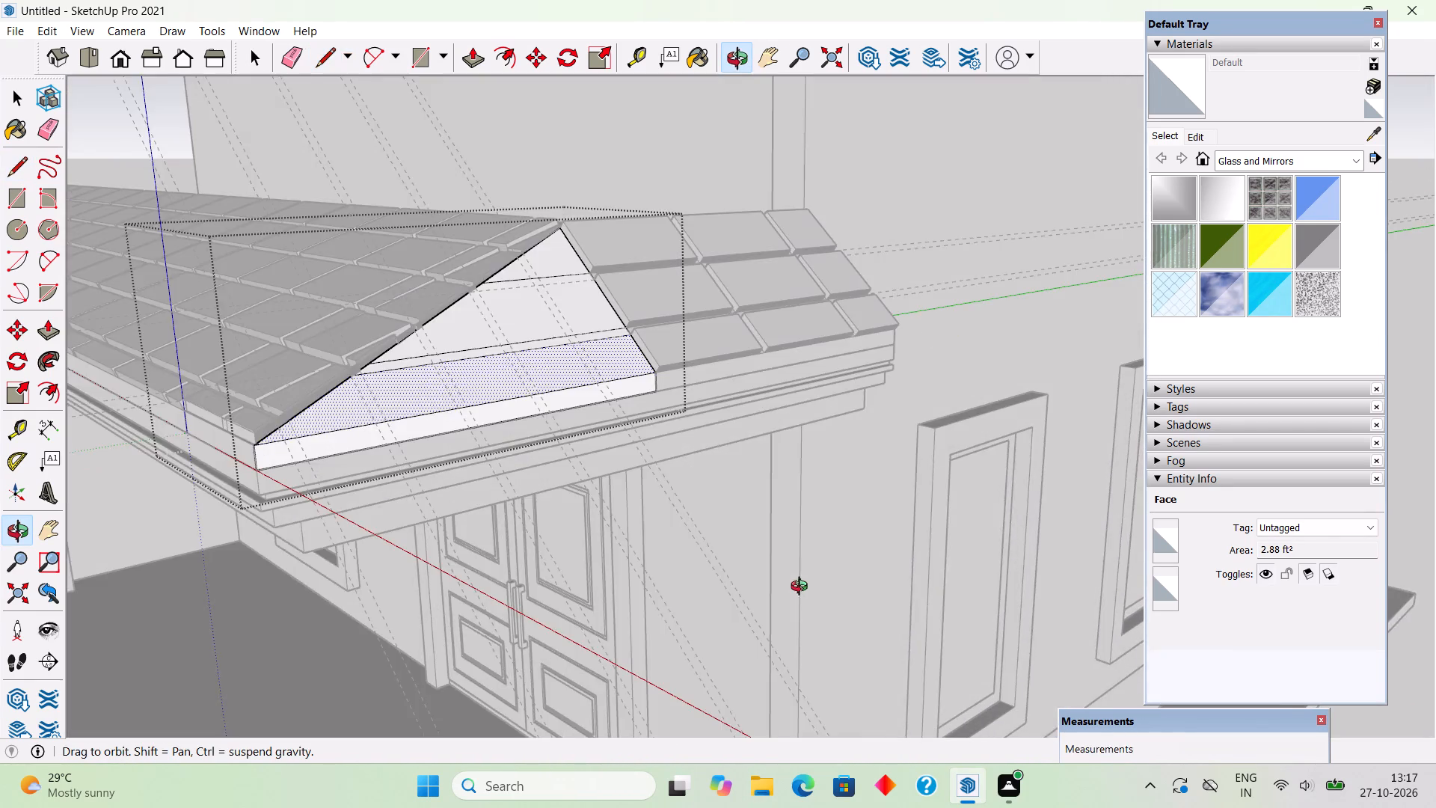
{"action": "middle_click_drag", "start_coordinate": [803, 588], "coordinate": [827, 631]}
{"action": "scroll", "coordinate": [827, 631], "scroll_direction": "up", "scroll_amount": 1}
{"action": "scroll", "coordinate": [570, 397], "scroll_direction": "up", "scroll_amount": 7}
{"action": "left_click", "coordinate": [671, 319]}
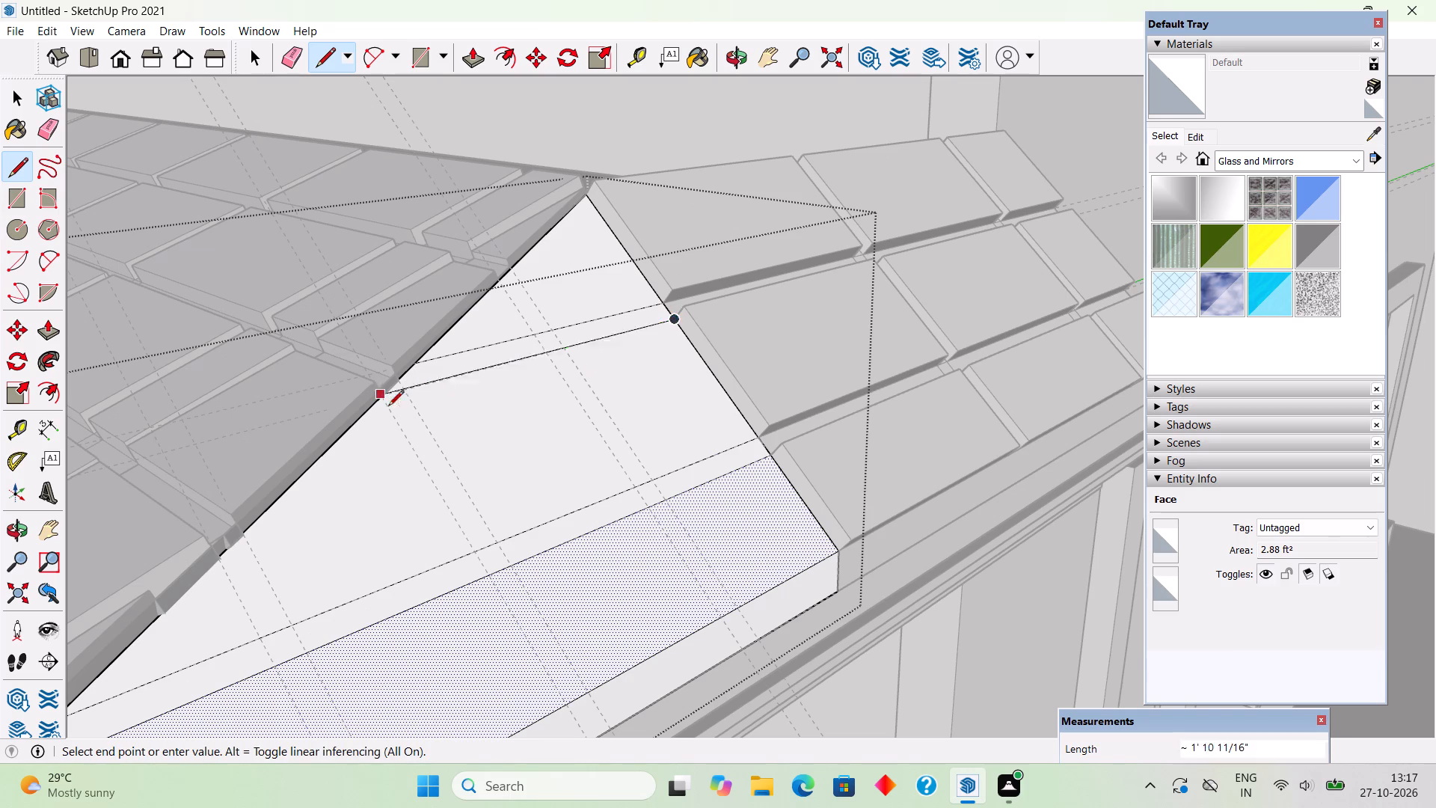
{"action": "middle_click_drag", "start_coordinate": [377, 417], "coordinate": [370, 314]}
{"action": "scroll", "coordinate": [388, 300], "scroll_direction": "up", "scroll_amount": 20}
{"action": "scroll", "coordinate": [388, 300], "scroll_direction": "up", "scroll_amount": 1}
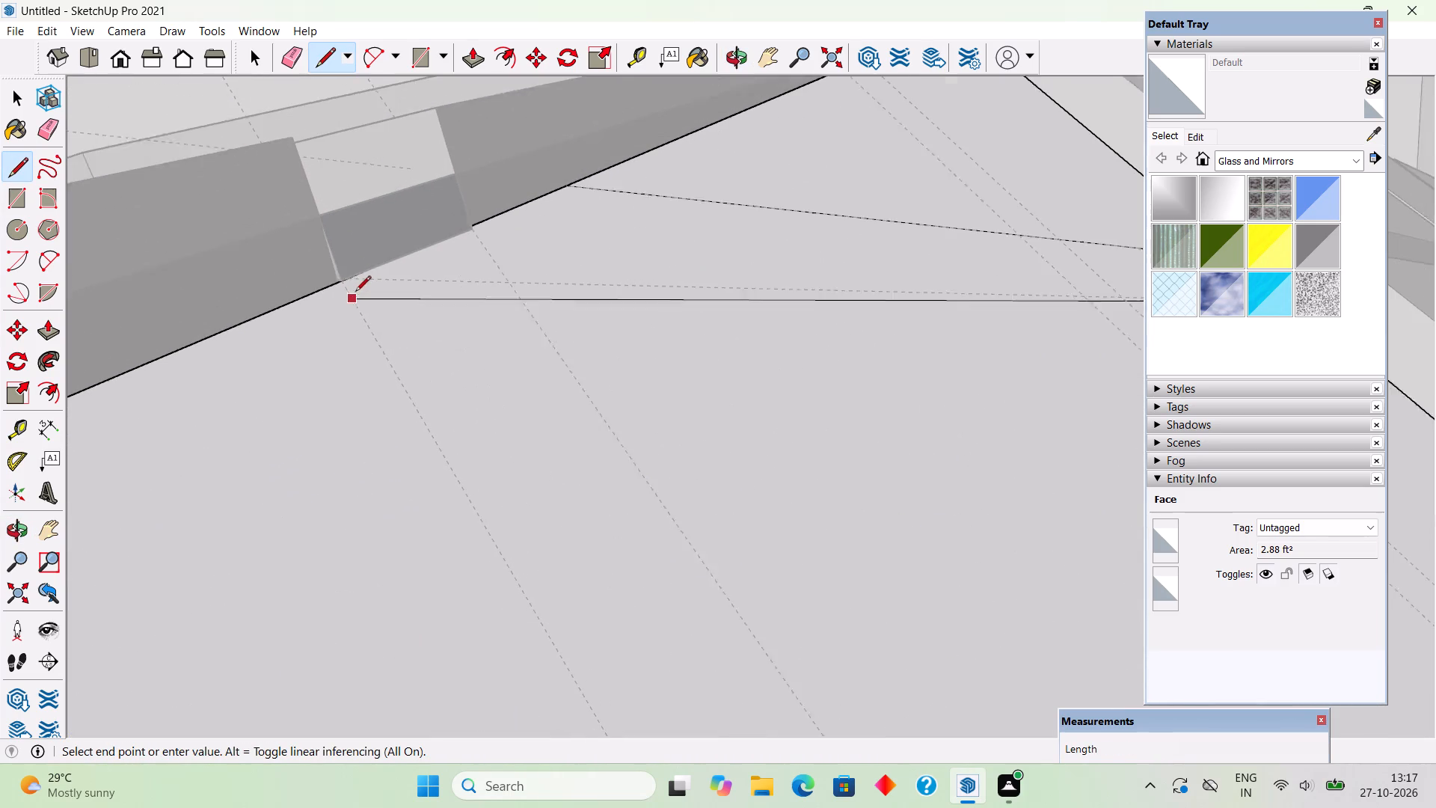
{"action": "scroll", "coordinate": [355, 293], "scroll_direction": "up", "scroll_amount": 1}
{"action": "left_click", "coordinate": [354, 281]}
{"action": "scroll", "coordinate": [368, 310], "scroll_direction": "down", "scroll_amount": 12}
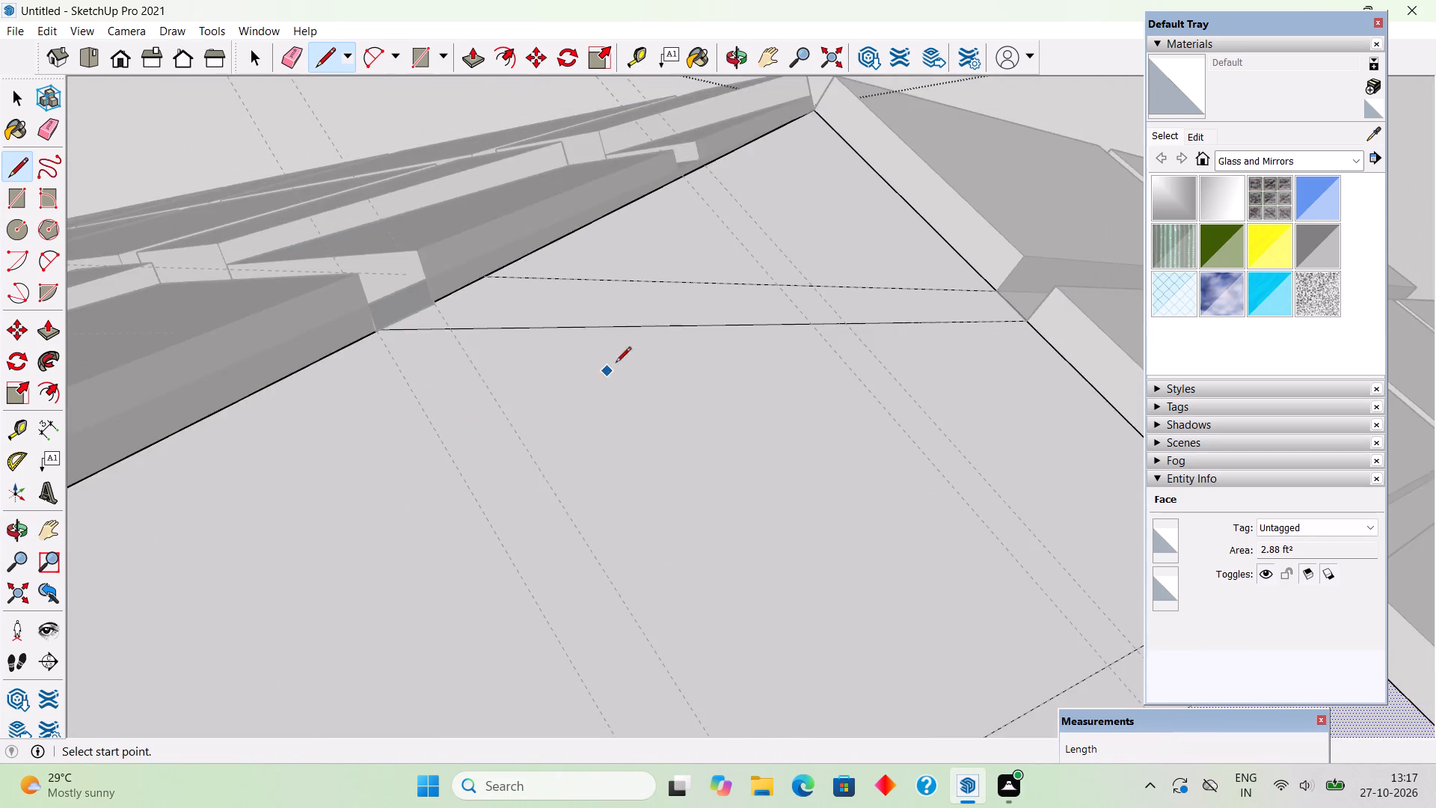
{"action": "scroll", "coordinate": [616, 364], "scroll_direction": "down", "scroll_amount": 11}
{"action": "middle_click_drag", "start_coordinate": [685, 397], "coordinate": [704, 522]}
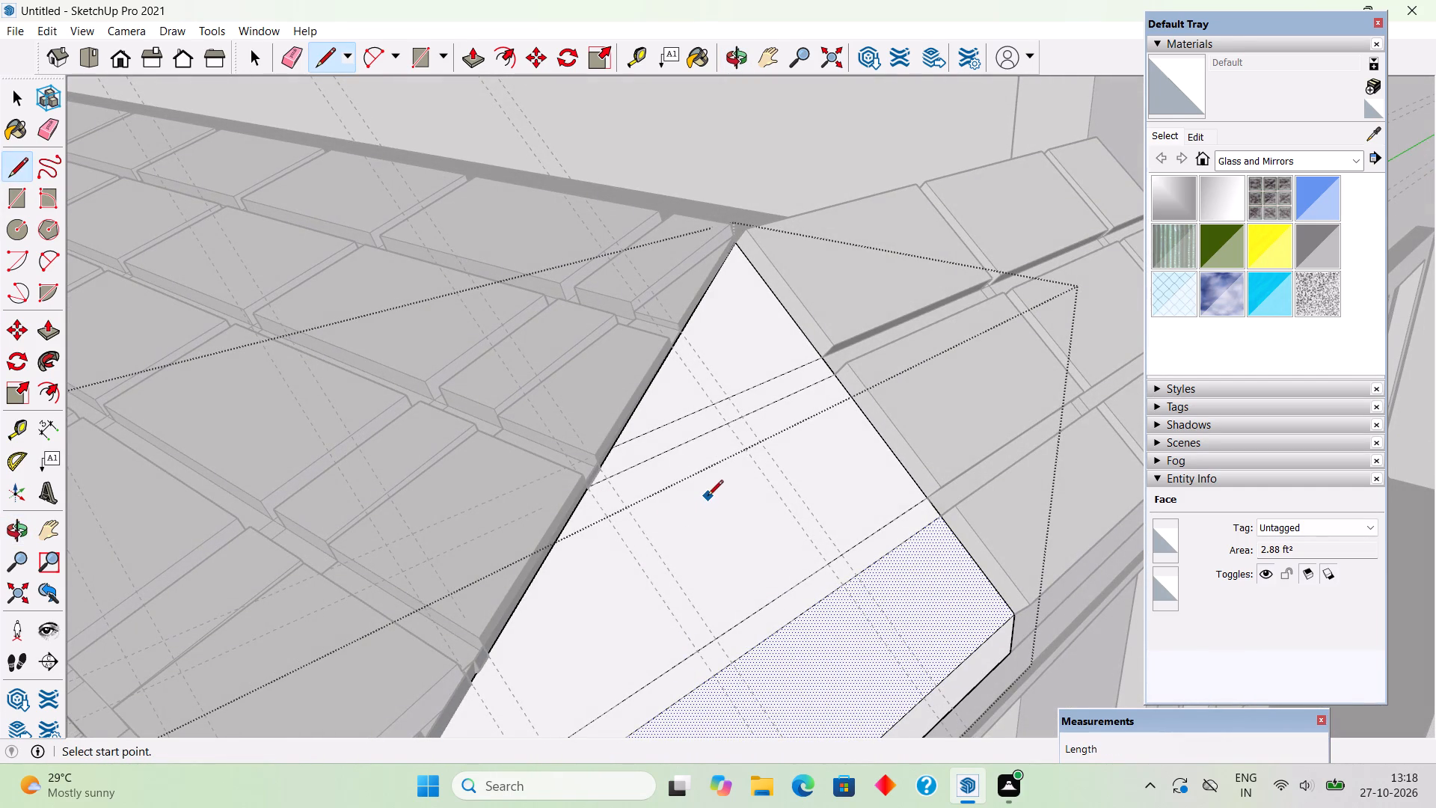
{"action": "key", "text": "space"}
{"action": "middle_click_drag", "start_coordinate": [705, 398], "coordinate": [684, 408]}
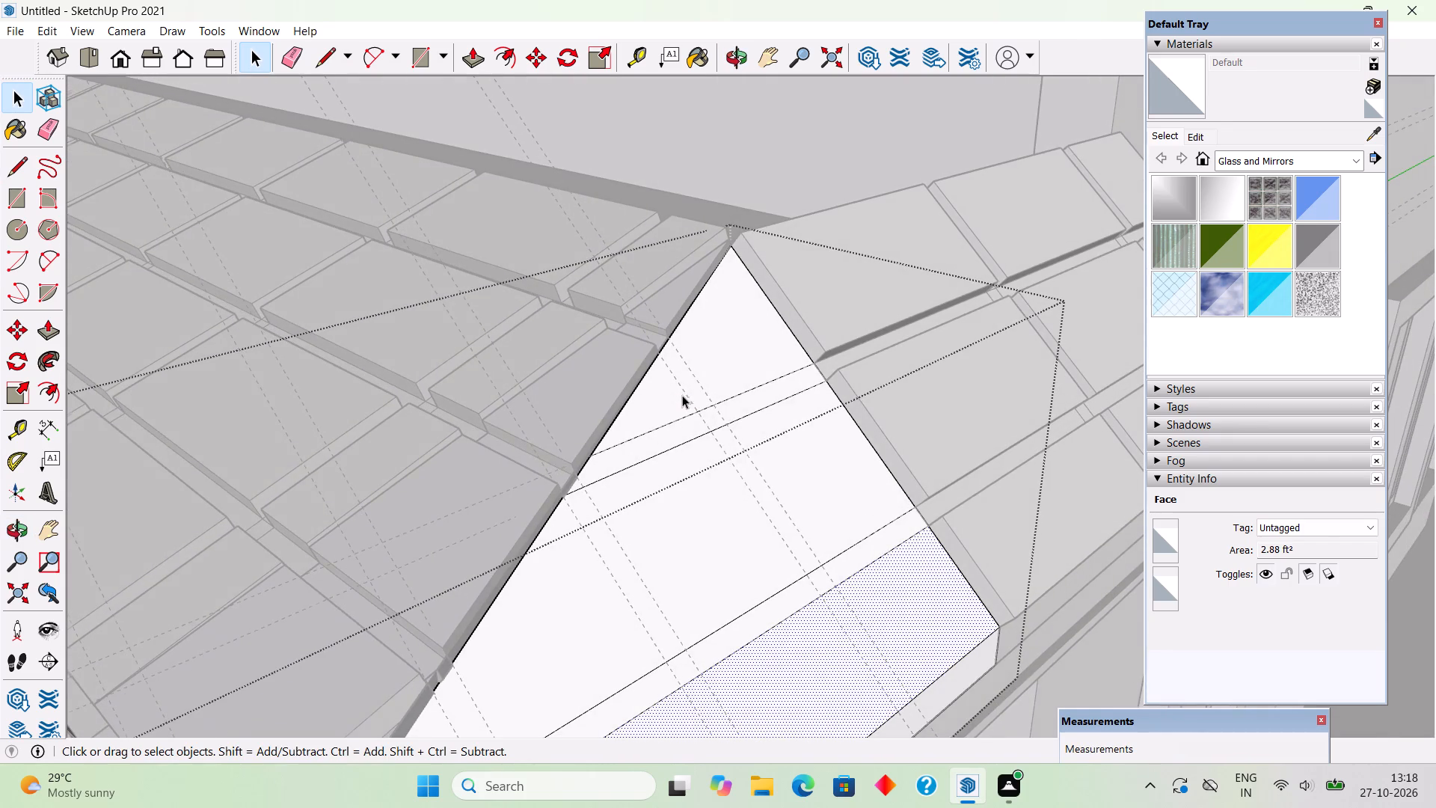
{"action": "scroll", "coordinate": [656, 352], "scroll_direction": "up", "scroll_amount": 7}
{"action": "scroll", "coordinate": [655, 352], "scroll_direction": "down", "scroll_amount": 11}
{"action": "left_click", "coordinate": [776, 242]}
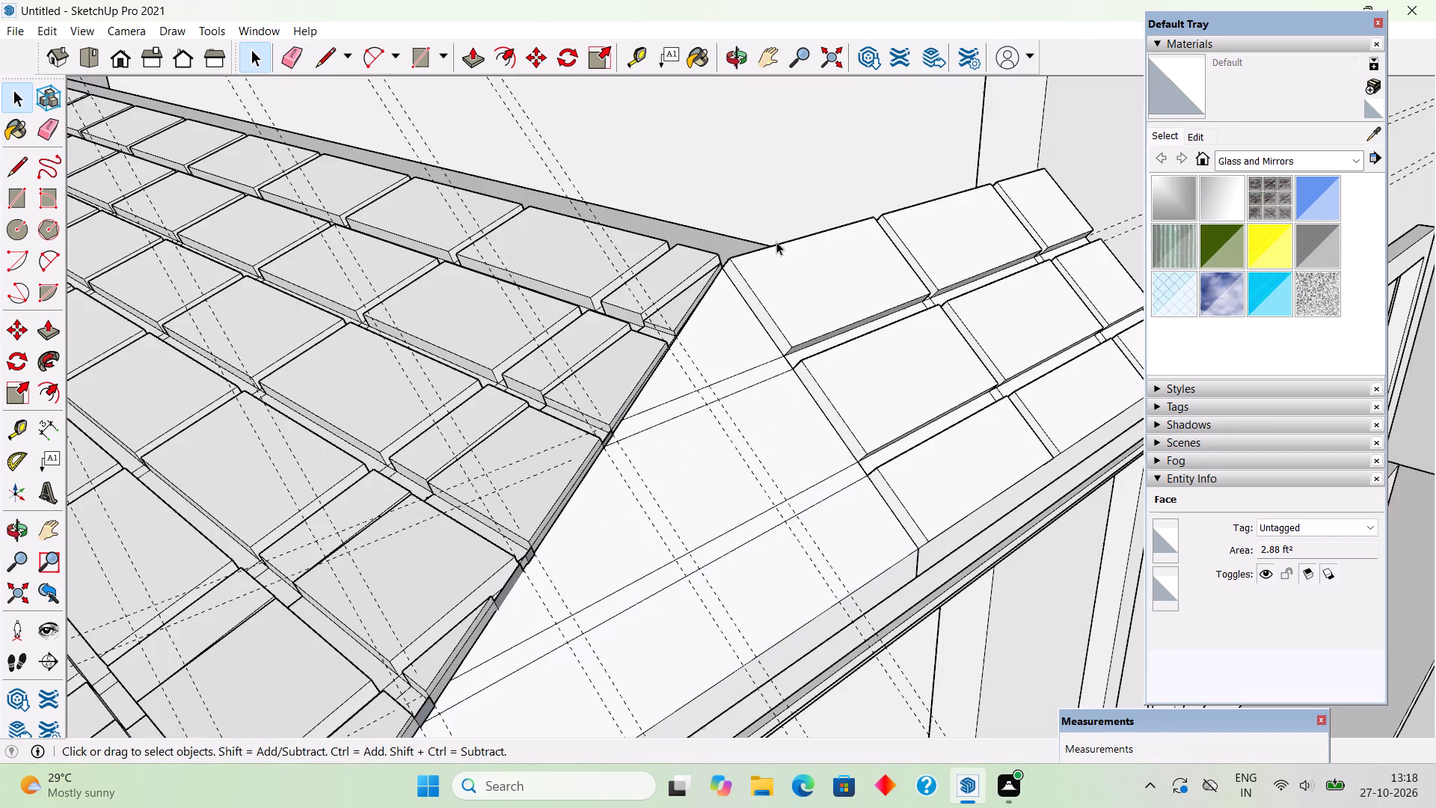
Select the two guides at the front roof's uppermost groove and move them down onto the corner extension's edge at the diagonal joint.
{"action": "scroll", "coordinate": [641, 367], "scroll_direction": "up", "scroll_amount": 11}
{"action": "scroll", "coordinate": [718, 337], "scroll_direction": "up", "scroll_amount": 3}
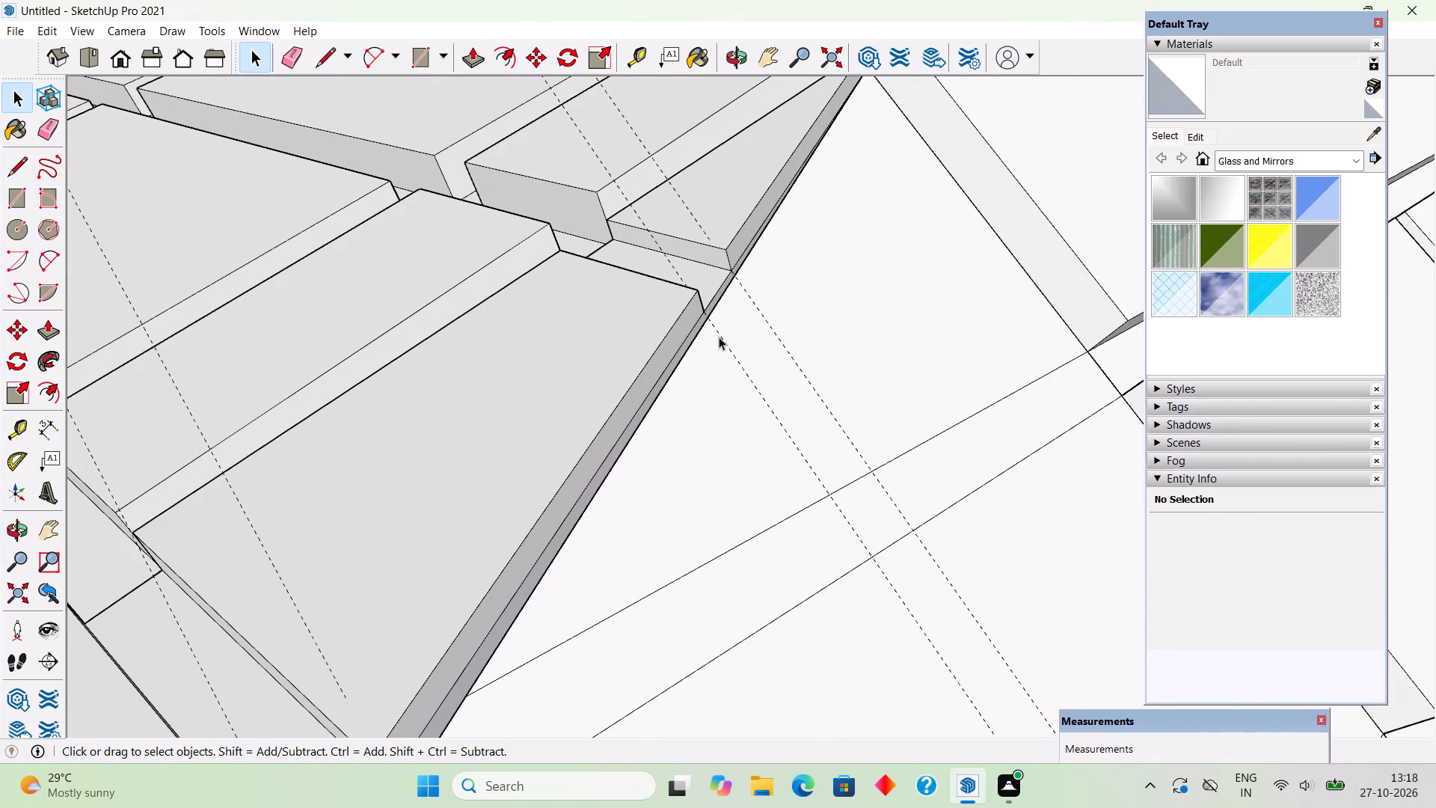
{"action": "left_click", "coordinate": [722, 338]}
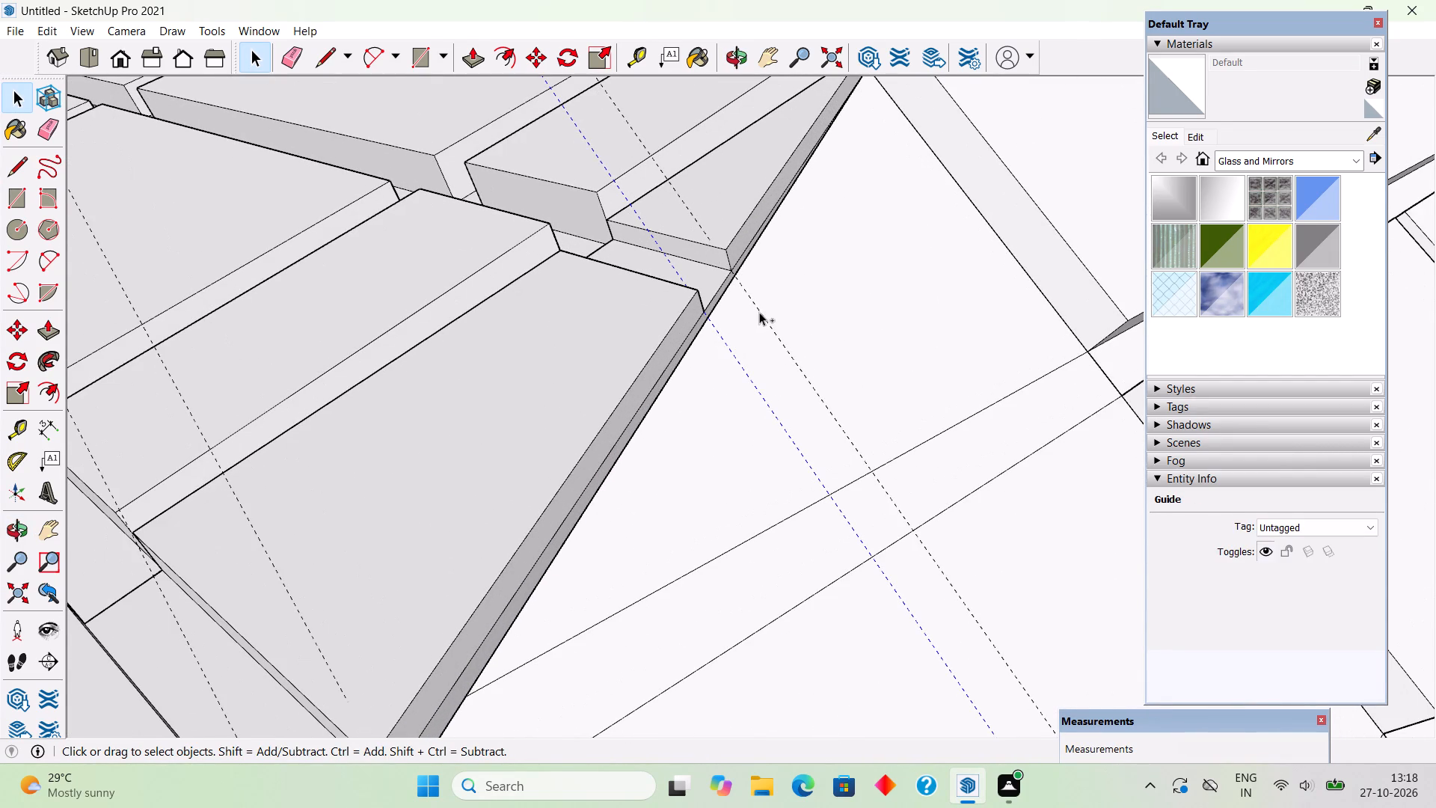
{"action": "left_click", "coordinate": [759, 312], "text": "ctrl"}
{"action": "middle_click_drag", "start_coordinate": [728, 375], "coordinate": [748, 294]}
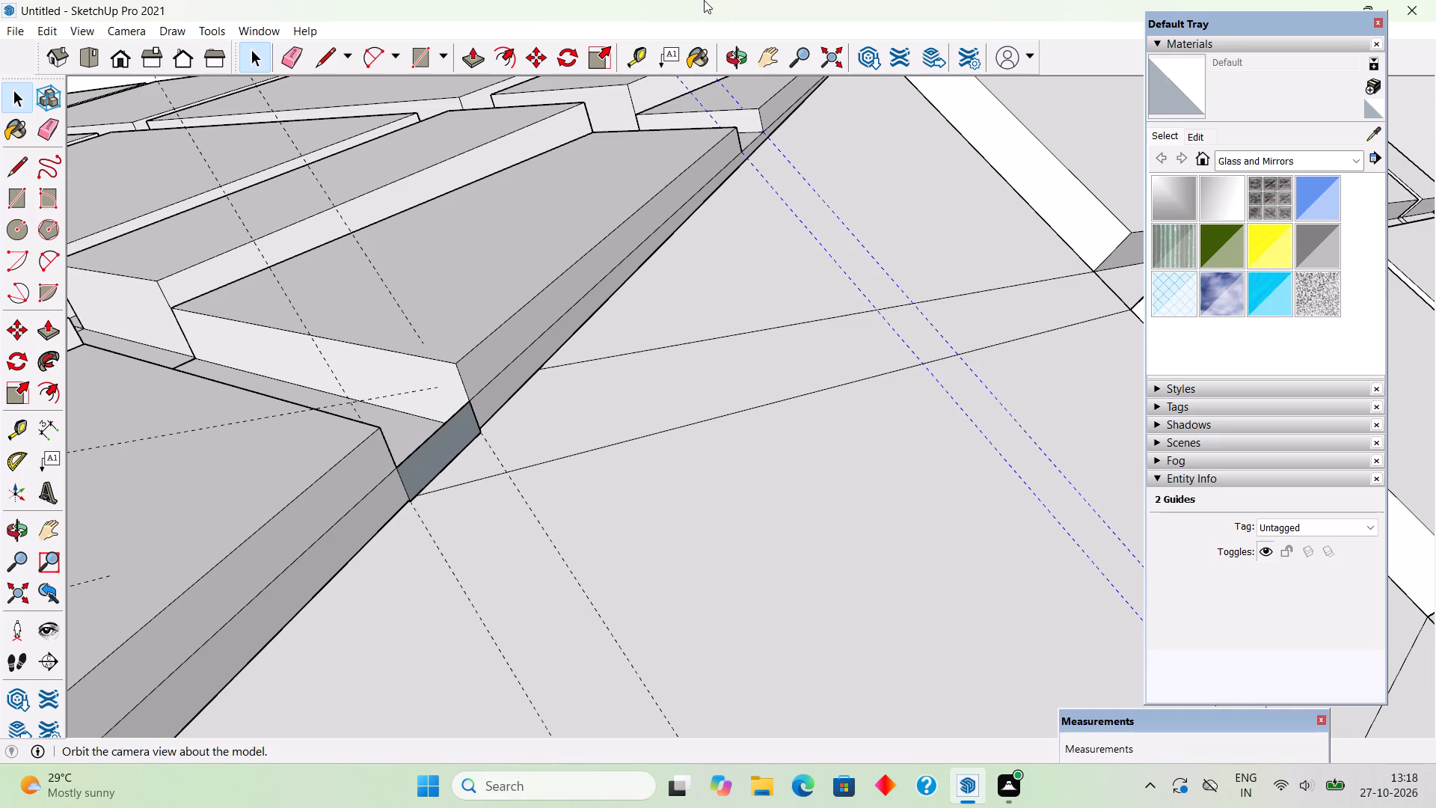
{"action": "scroll", "coordinate": [740, 197], "scroll_direction": "up", "scroll_amount": 5}
{"action": "scroll", "coordinate": [746, 127], "scroll_direction": "up", "scroll_amount": 13}
{"action": "middle_click_drag", "start_coordinate": [741, 212], "coordinate": [870, 118]}
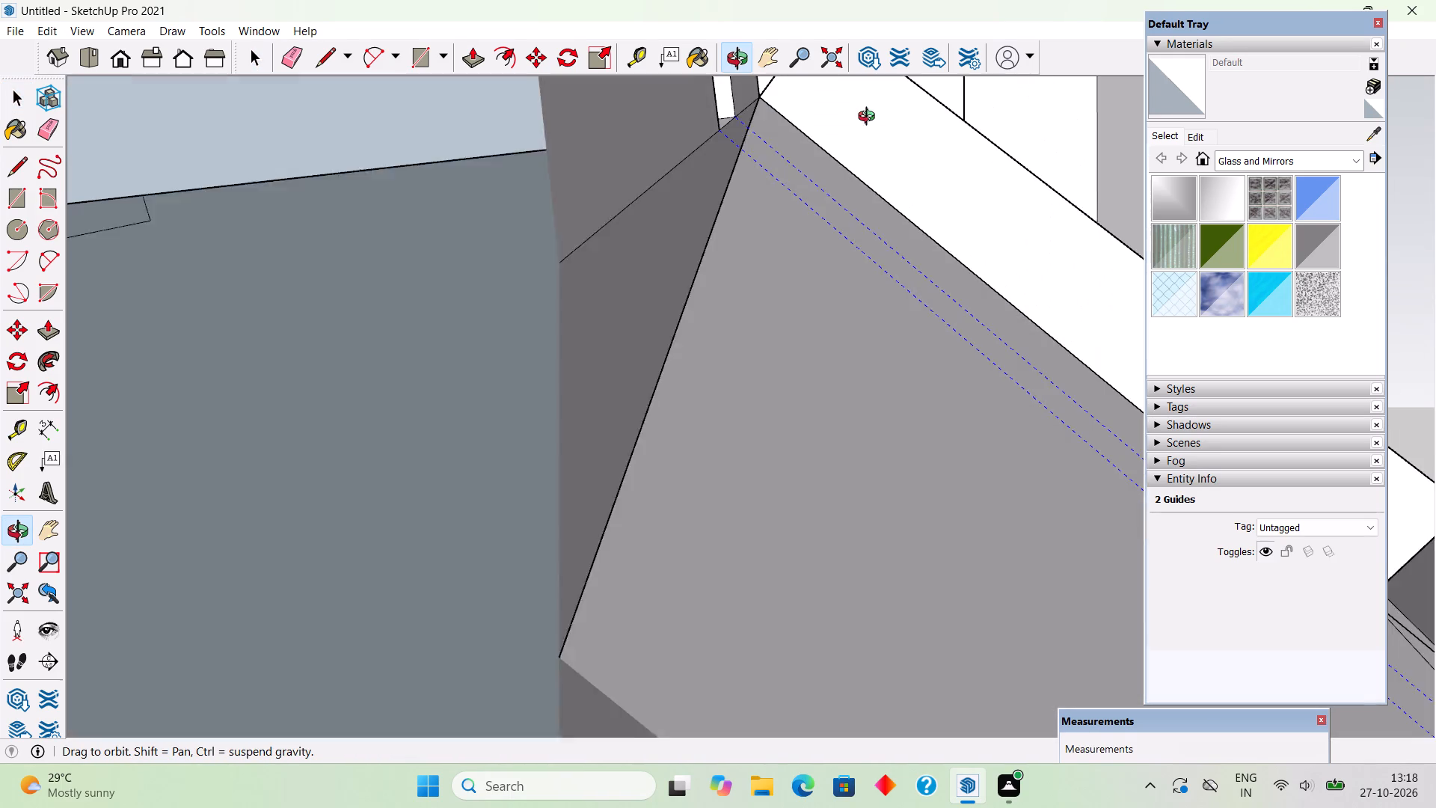
{"action": "middle_click_drag", "start_coordinate": [870, 118], "coordinate": [866, 118]}
{"action": "scroll", "coordinate": [703, 171], "scroll_direction": "up", "scroll_amount": 4}
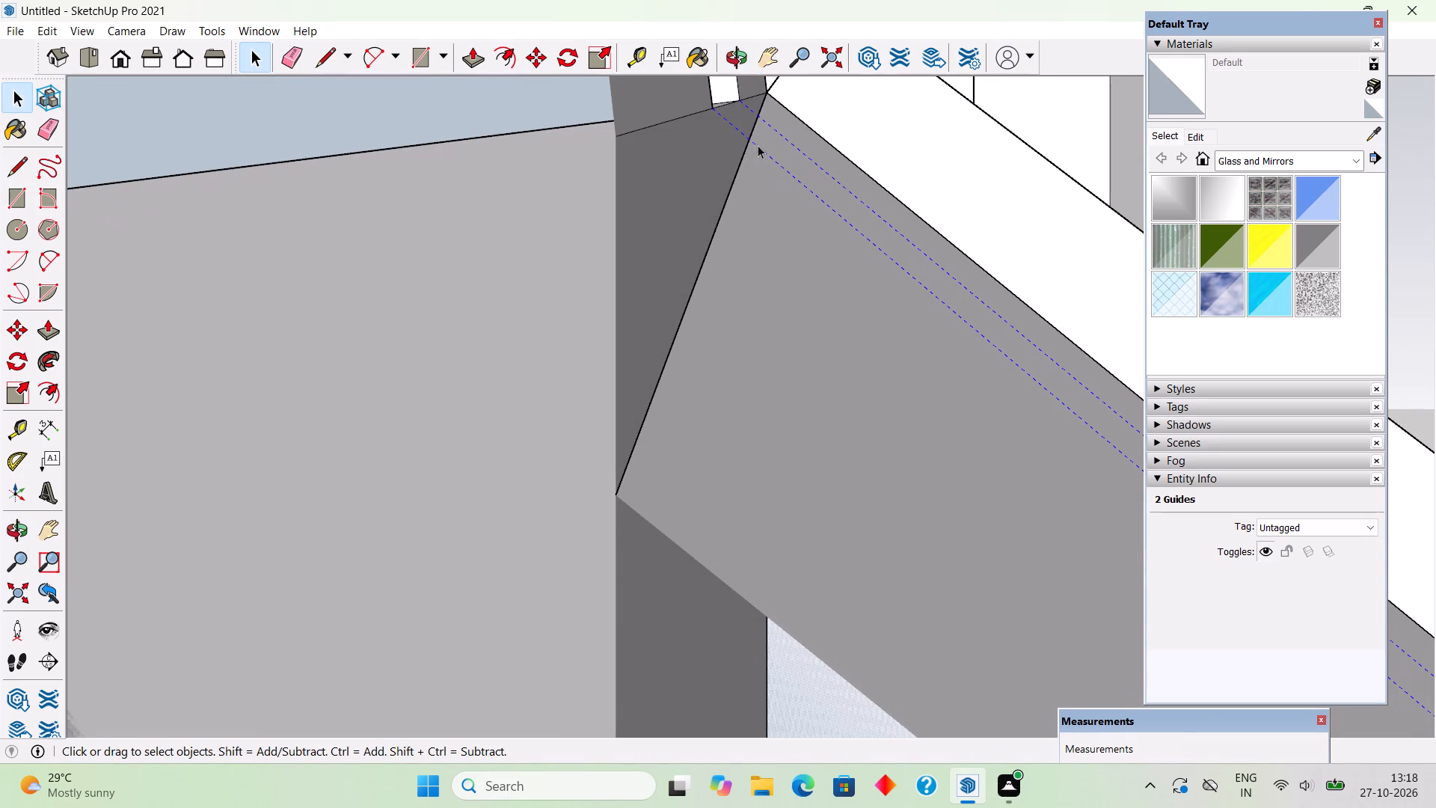
{"action": "key", "text": "m"}
{"action": "left_click", "coordinate": [756, 140]}
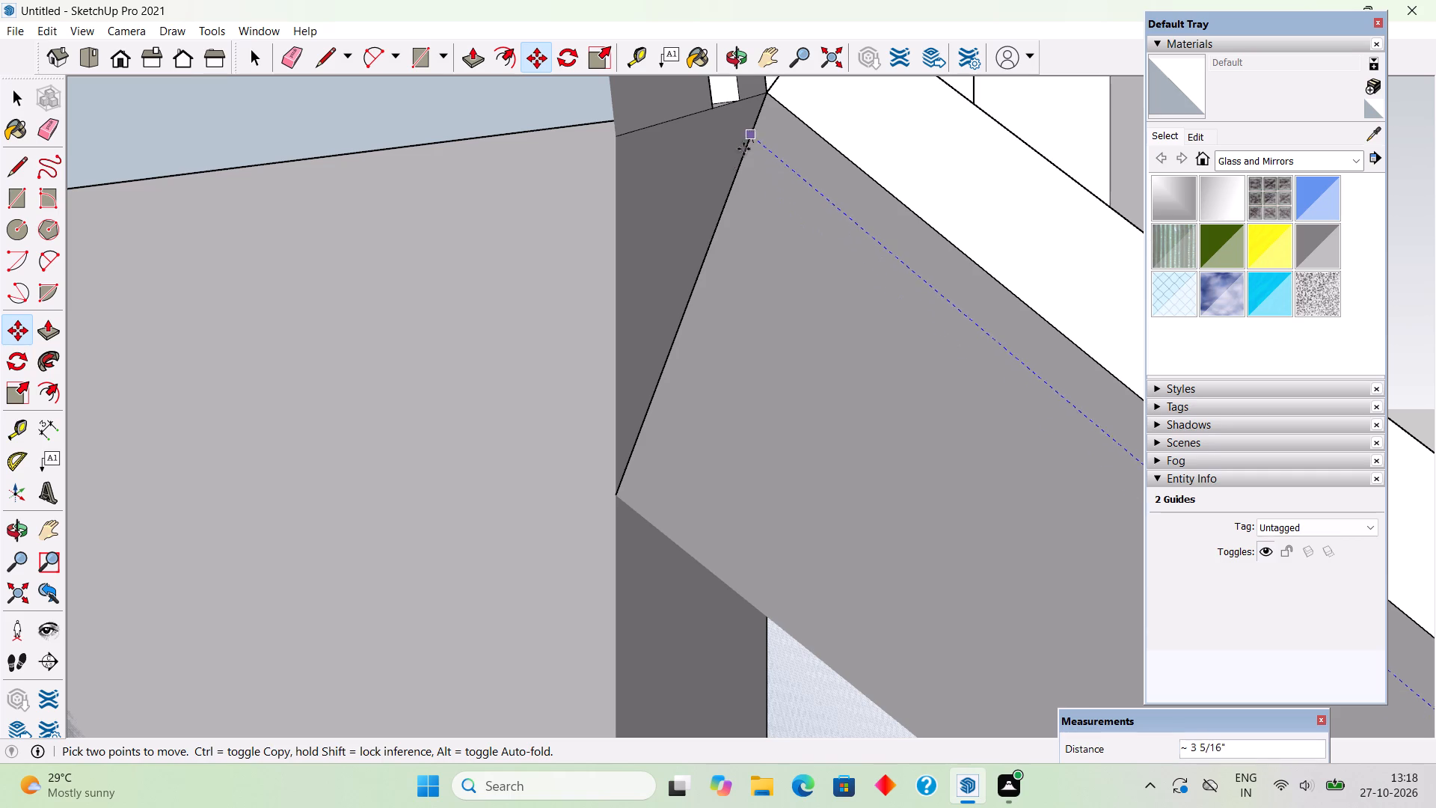
{"action": "middle_click_drag", "start_coordinate": [732, 166], "coordinate": [598, 335]}
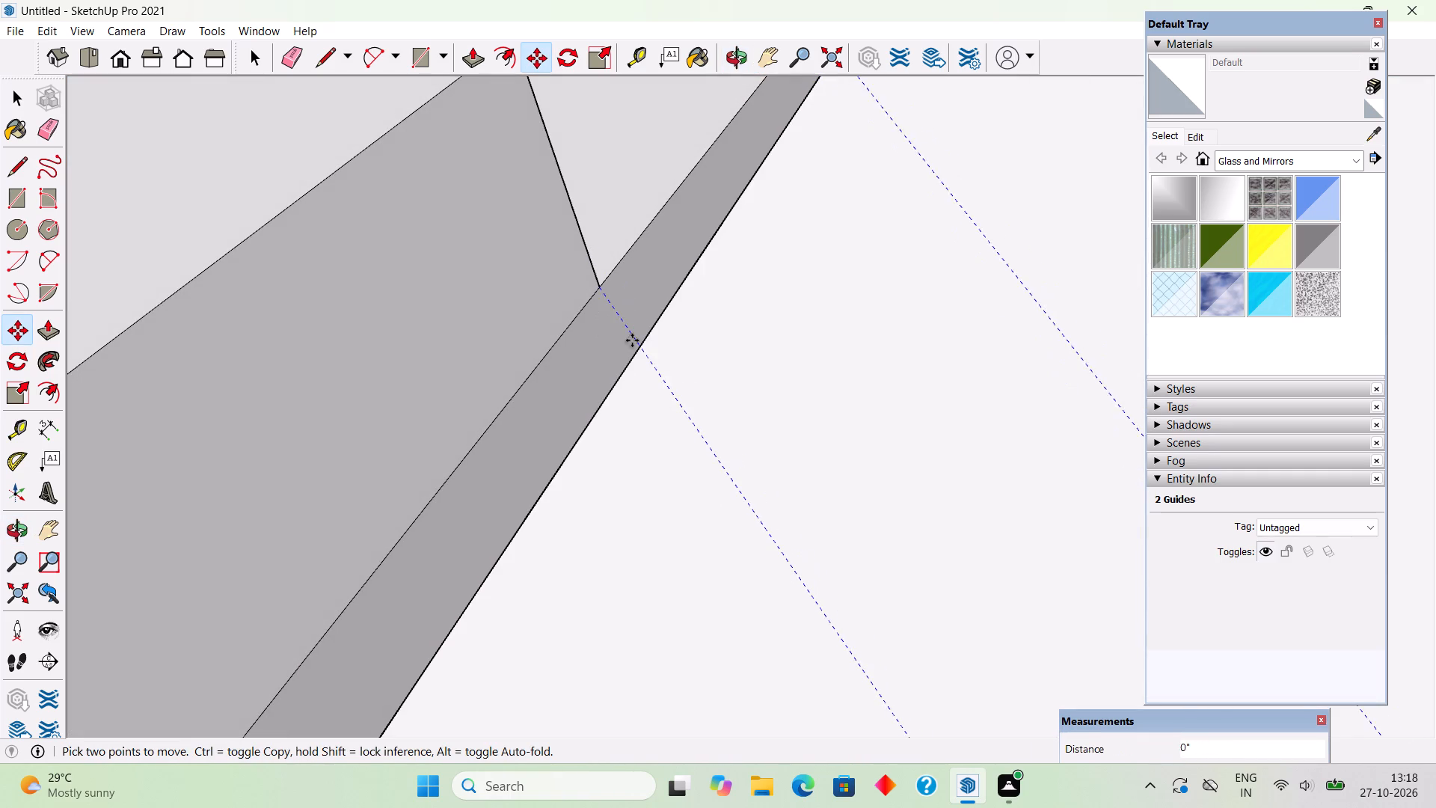
{"action": "left_click", "coordinate": [640, 357]}
{"action": "scroll", "coordinate": [640, 355], "scroll_direction": "down", "scroll_amount": 2}
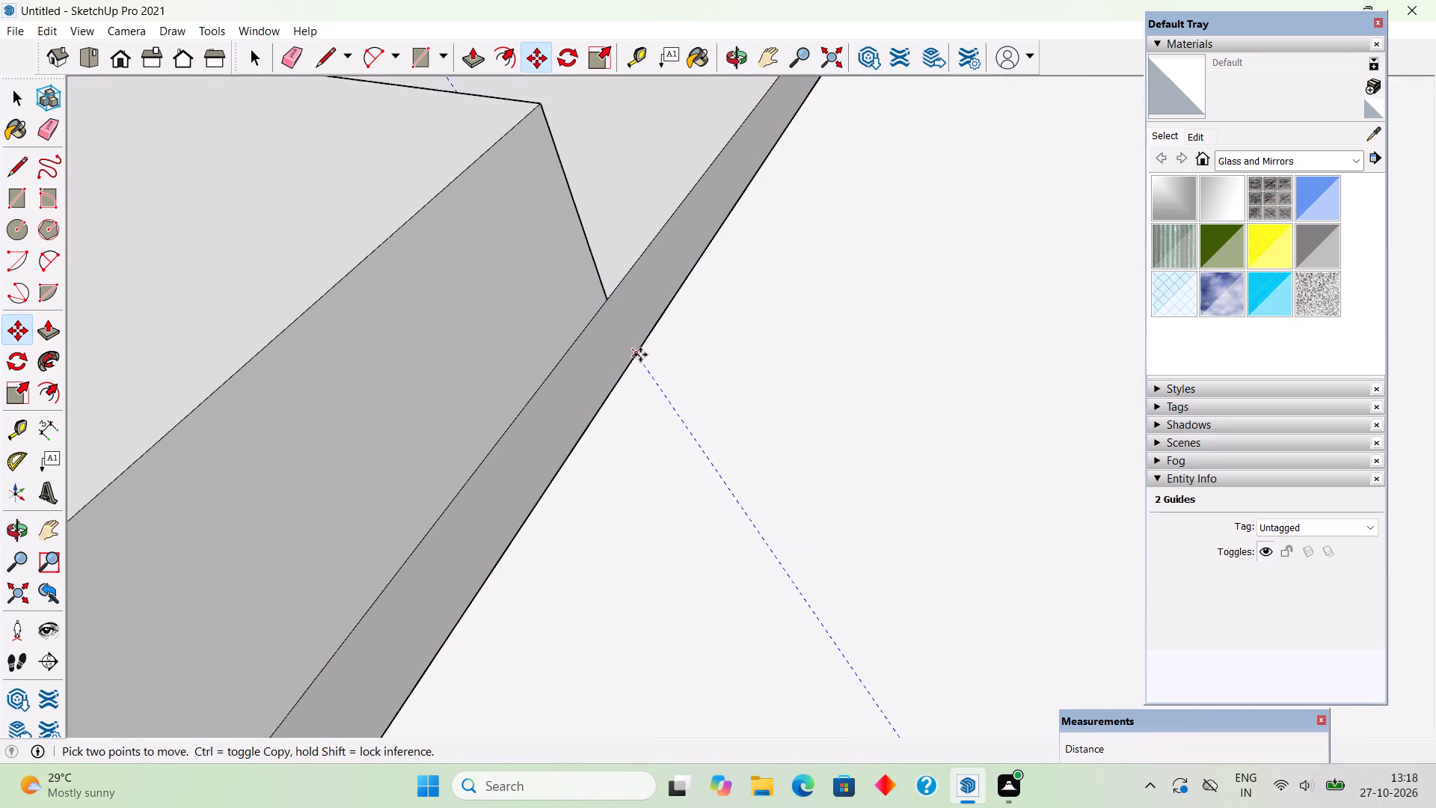
Open the corner extension for editing and draw an edge about 2' 1 15/16" long along the lower guide, from the diagonal joint to the eave edge.
{"action": "scroll", "coordinate": [640, 355], "scroll_direction": "down", "scroll_amount": 18}
{"action": "middle_click_drag", "start_coordinate": [730, 358], "coordinate": [493, 435]}
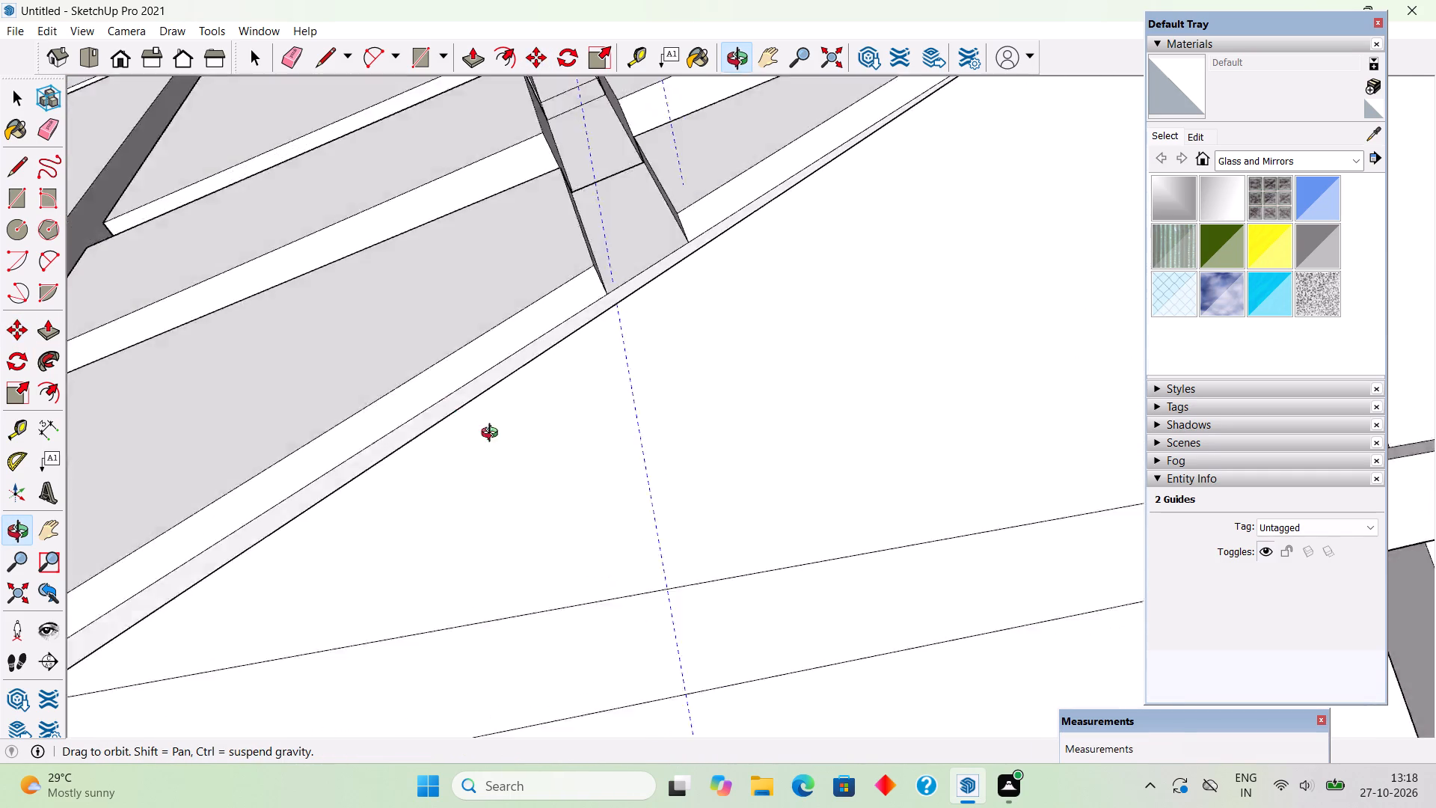
{"action": "middle_click_drag", "start_coordinate": [493, 435], "coordinate": [663, 530]}
{"action": "scroll", "coordinate": [665, 504], "scroll_direction": "down", "scroll_amount": 16}
{"action": "middle_click_drag", "start_coordinate": [804, 420], "coordinate": [734, 420]}
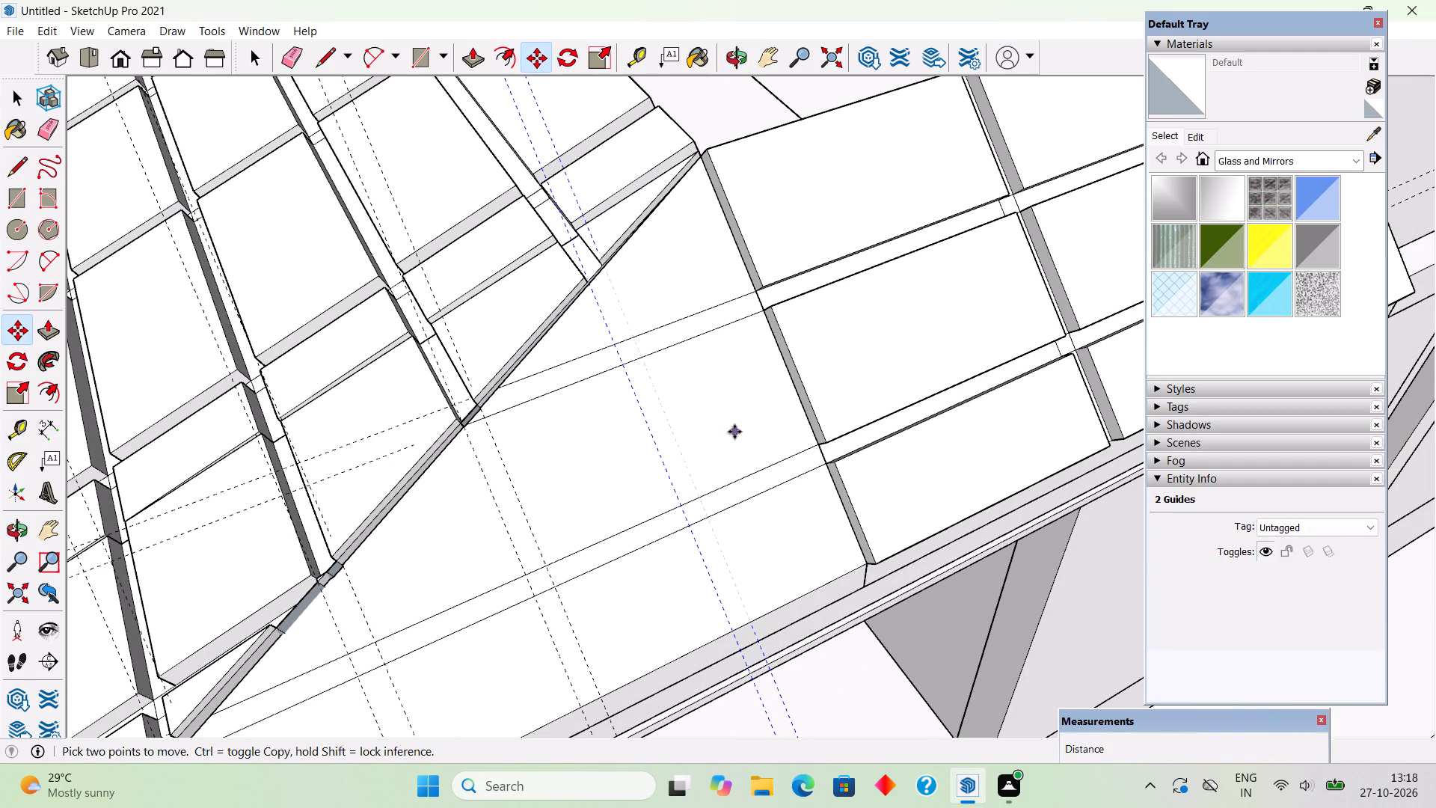
{"action": "key", "text": "space"}
{"action": "triple_click", "coordinate": [707, 427]}
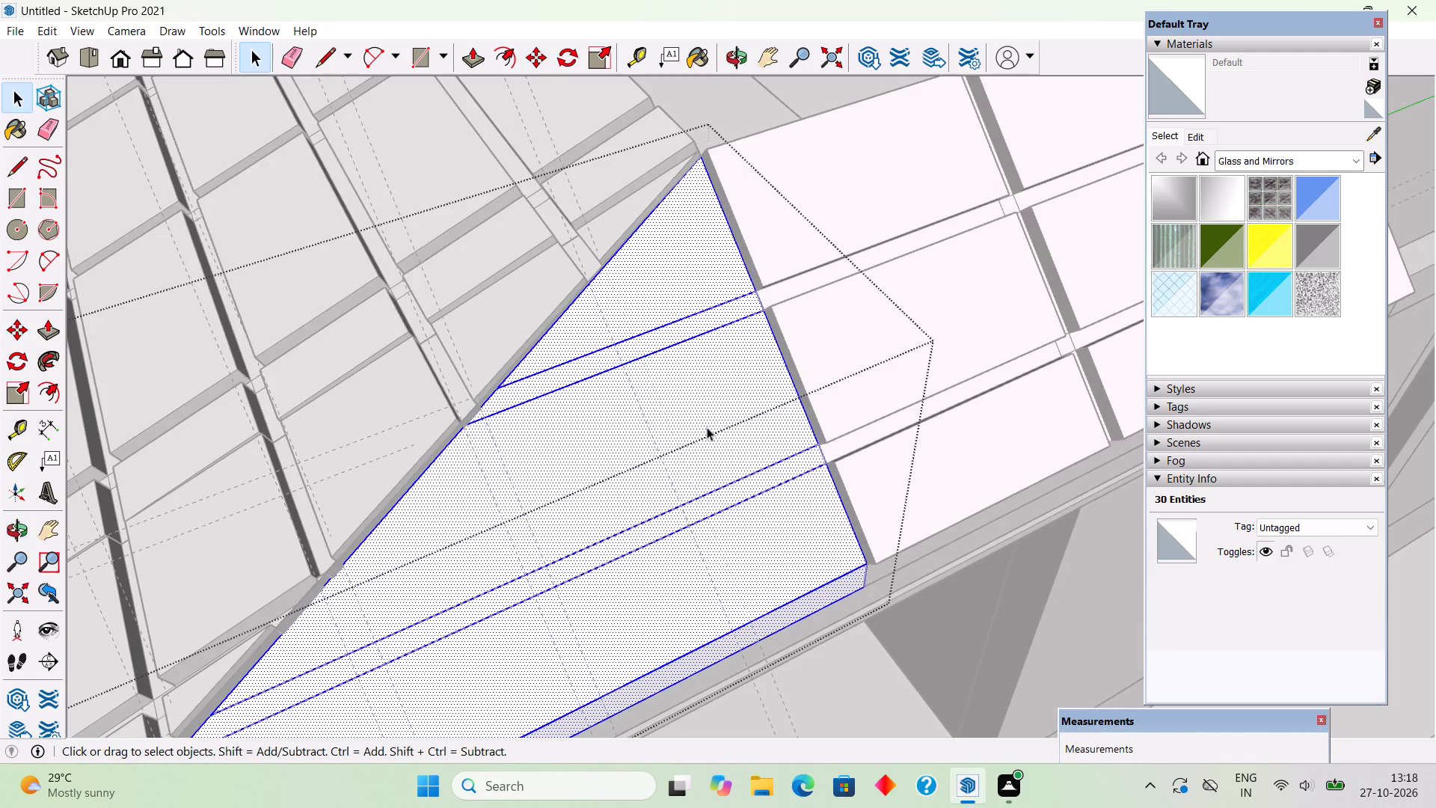
{"action": "left_click", "coordinate": [707, 427]}
{"action": "key", "text": "r"}
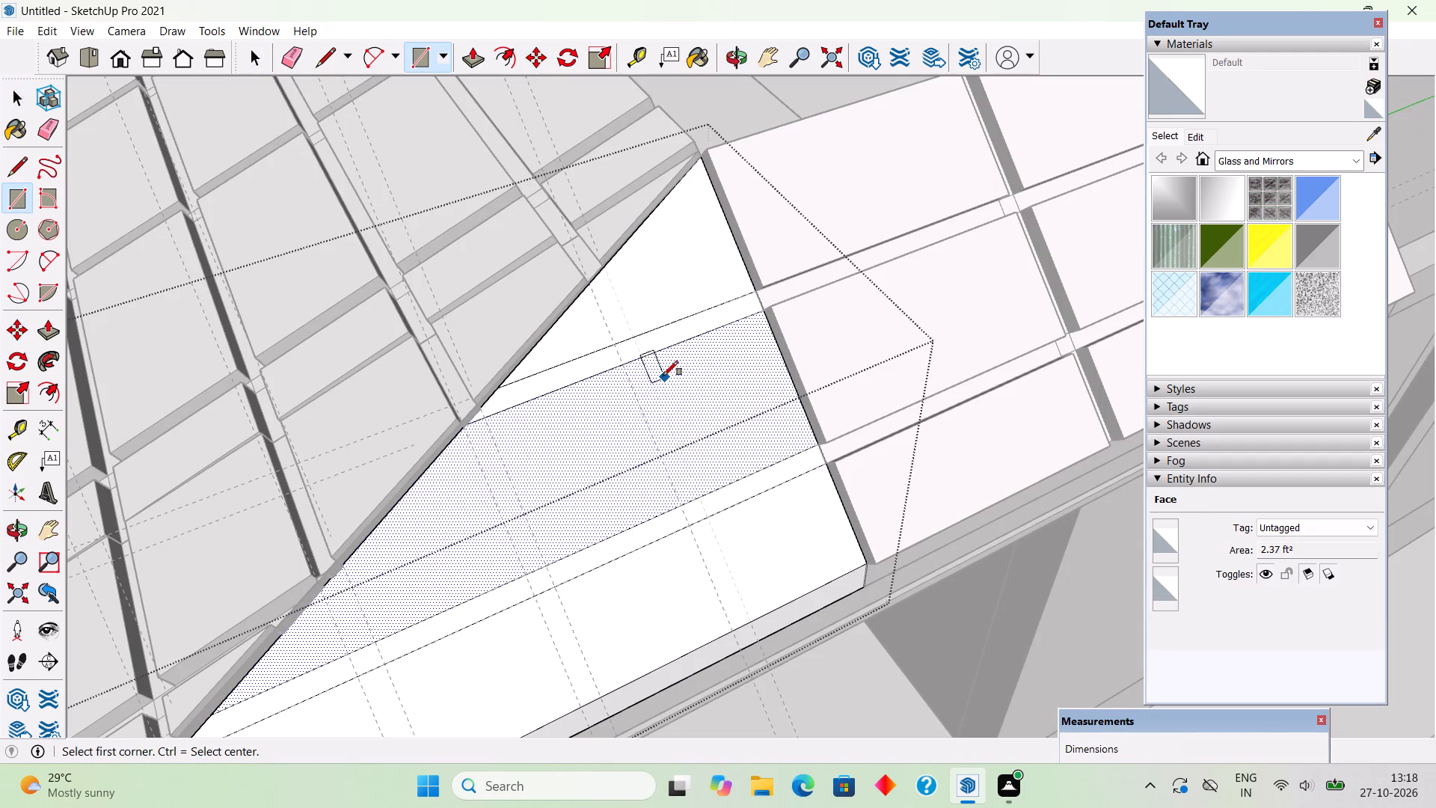
{"action": "key", "text": "l"}
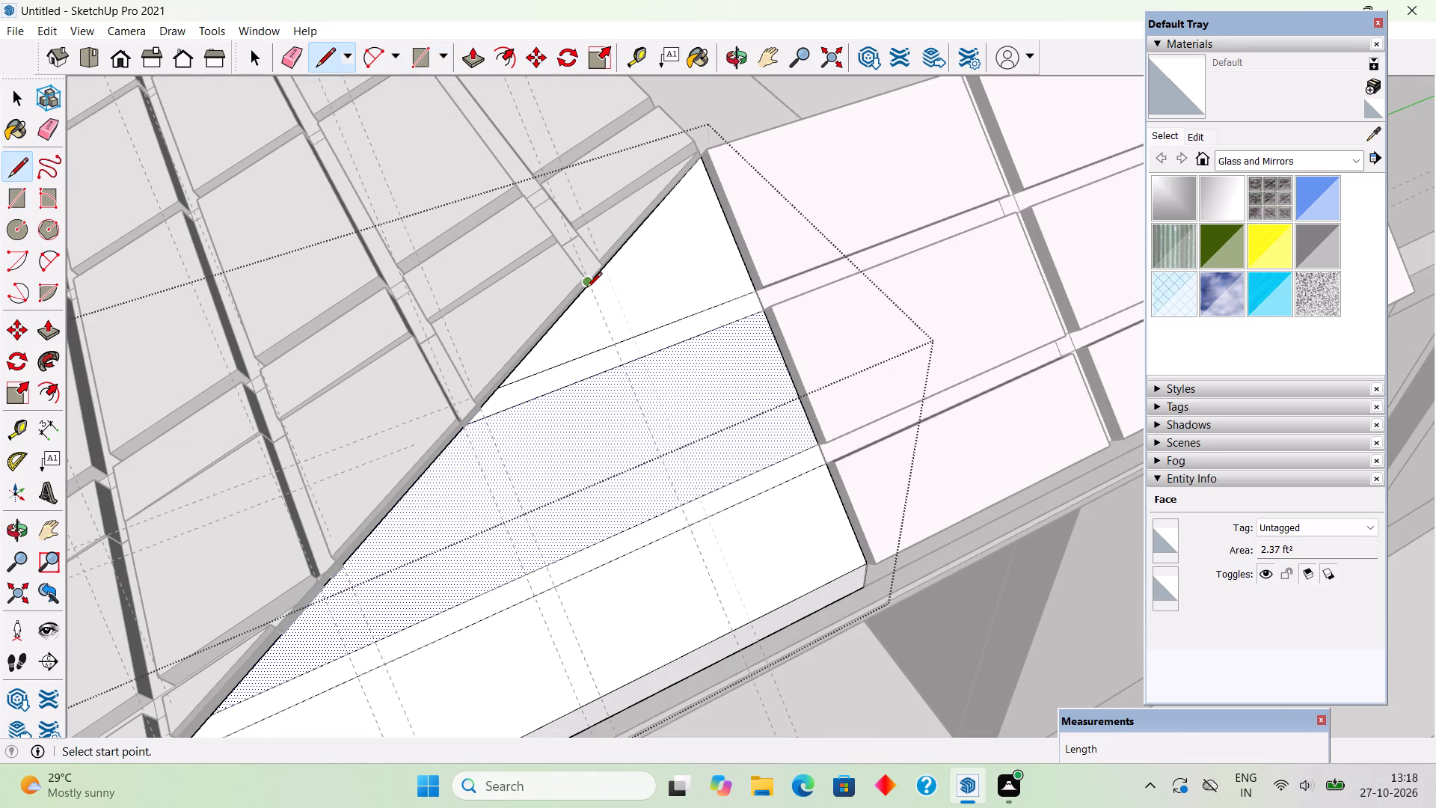
{"action": "scroll", "coordinate": [586, 301], "scroll_direction": "up", "scroll_amount": 15}
{"action": "left_click", "coordinate": [599, 251]}
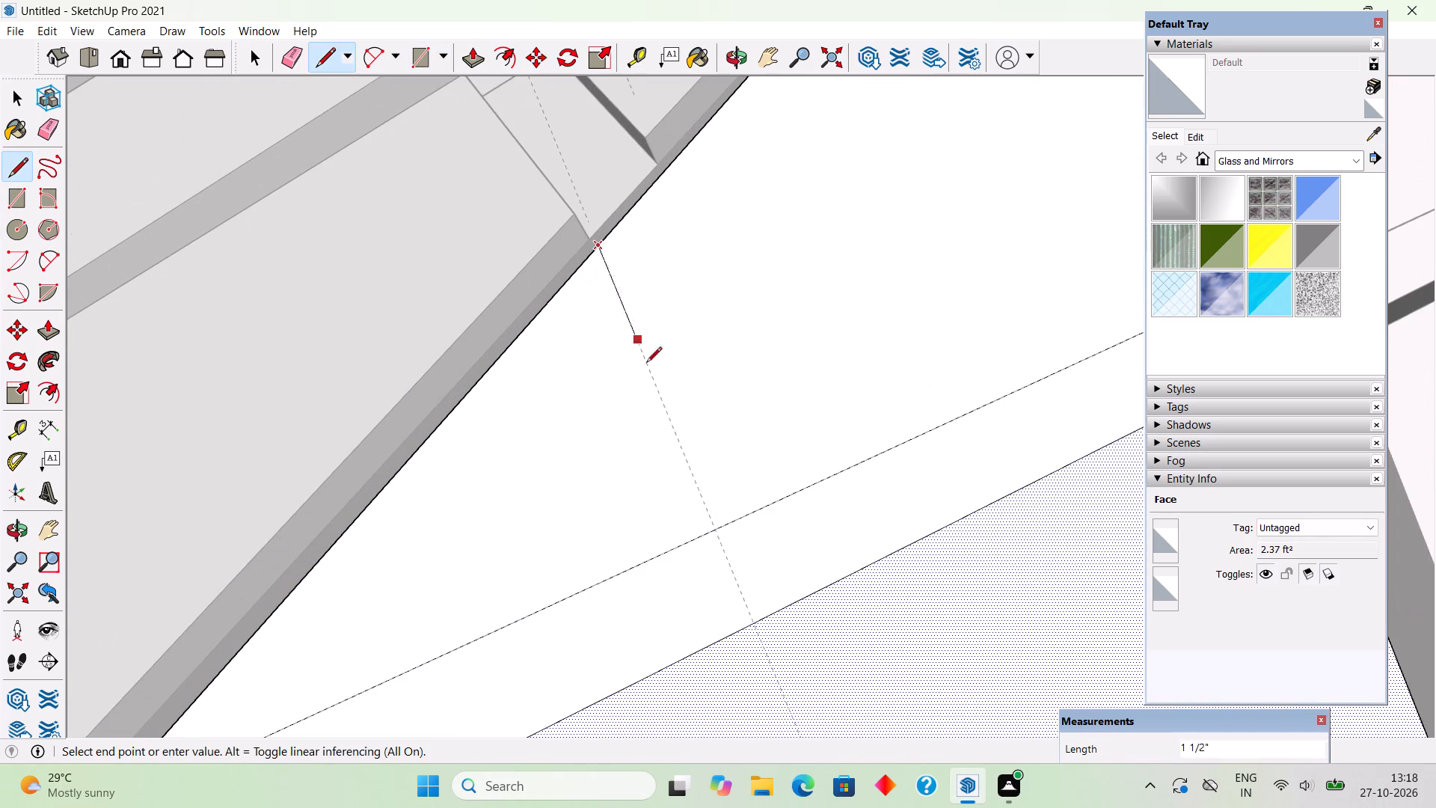
{"action": "scroll", "coordinate": [655, 430], "scroll_direction": "down", "scroll_amount": 20}
{"action": "scroll", "coordinate": [655, 430], "scroll_direction": "down", "scroll_amount": 1}
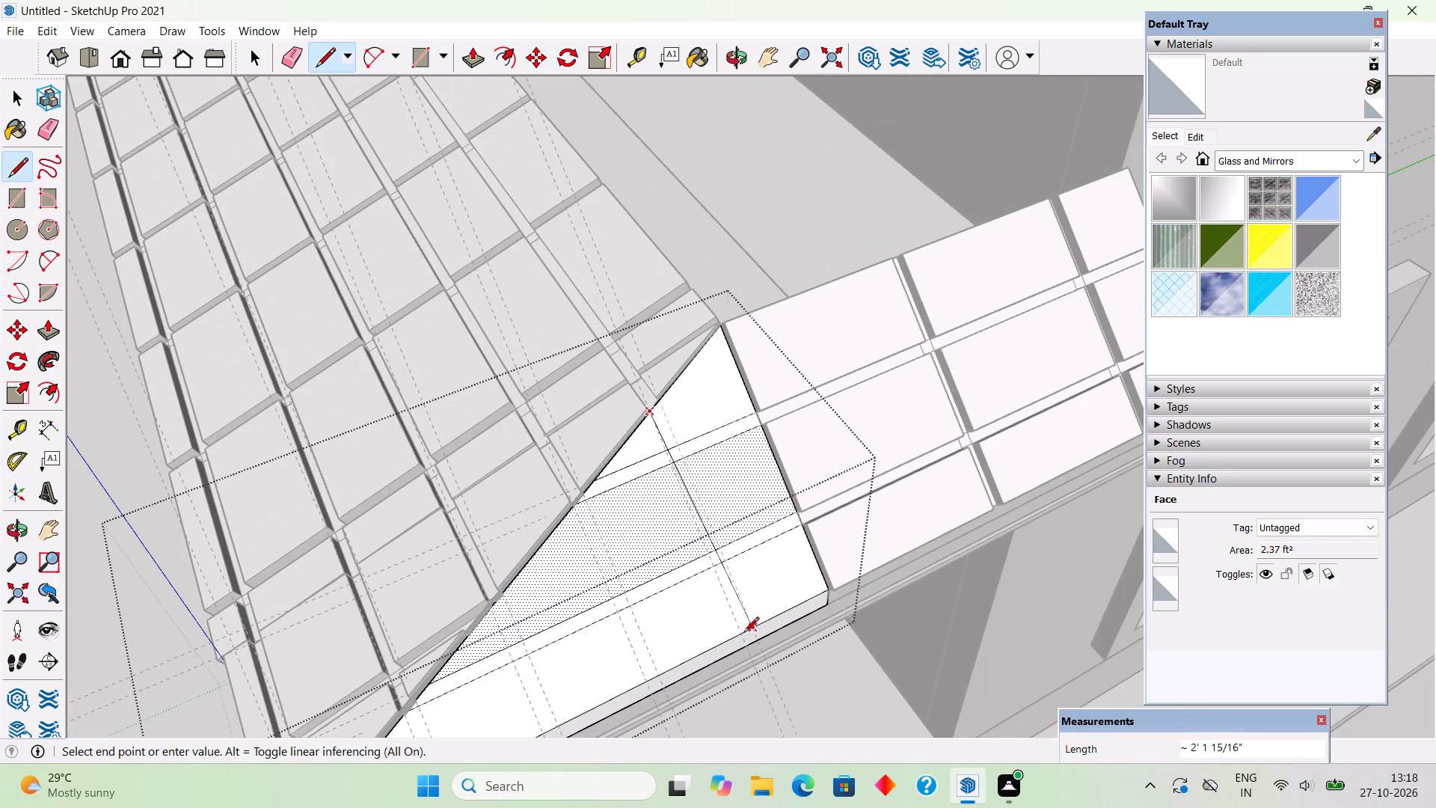
{"action": "left_click", "coordinate": [743, 634]}
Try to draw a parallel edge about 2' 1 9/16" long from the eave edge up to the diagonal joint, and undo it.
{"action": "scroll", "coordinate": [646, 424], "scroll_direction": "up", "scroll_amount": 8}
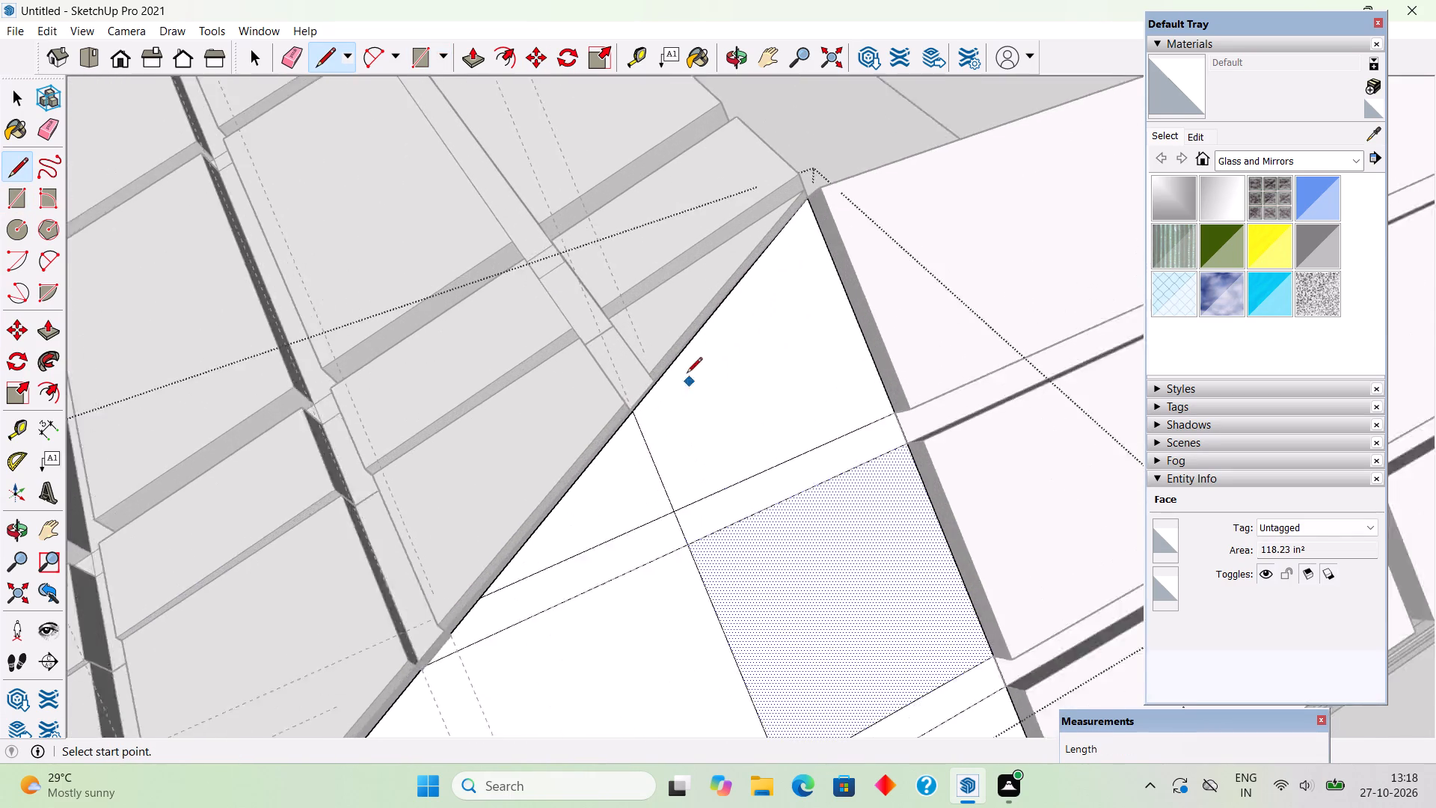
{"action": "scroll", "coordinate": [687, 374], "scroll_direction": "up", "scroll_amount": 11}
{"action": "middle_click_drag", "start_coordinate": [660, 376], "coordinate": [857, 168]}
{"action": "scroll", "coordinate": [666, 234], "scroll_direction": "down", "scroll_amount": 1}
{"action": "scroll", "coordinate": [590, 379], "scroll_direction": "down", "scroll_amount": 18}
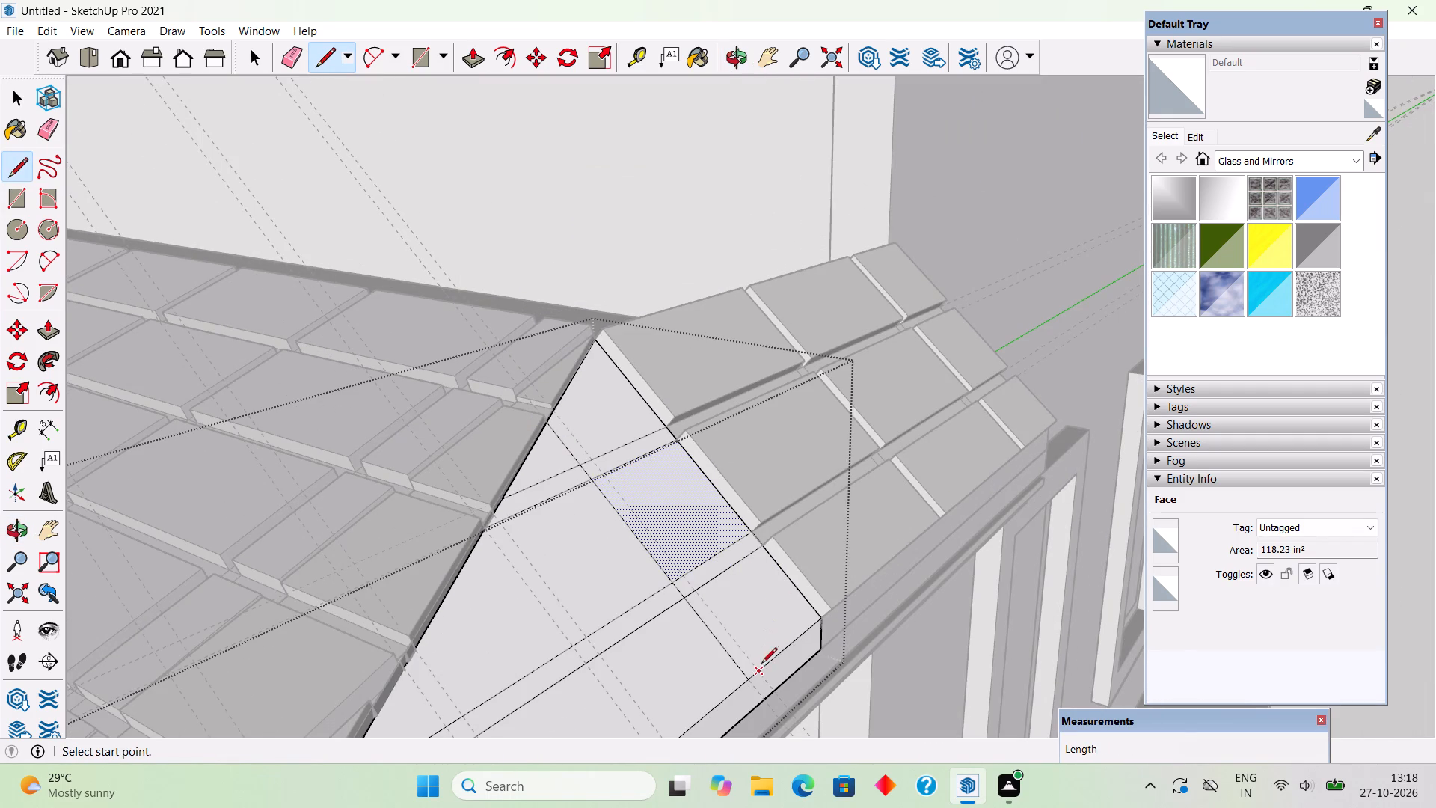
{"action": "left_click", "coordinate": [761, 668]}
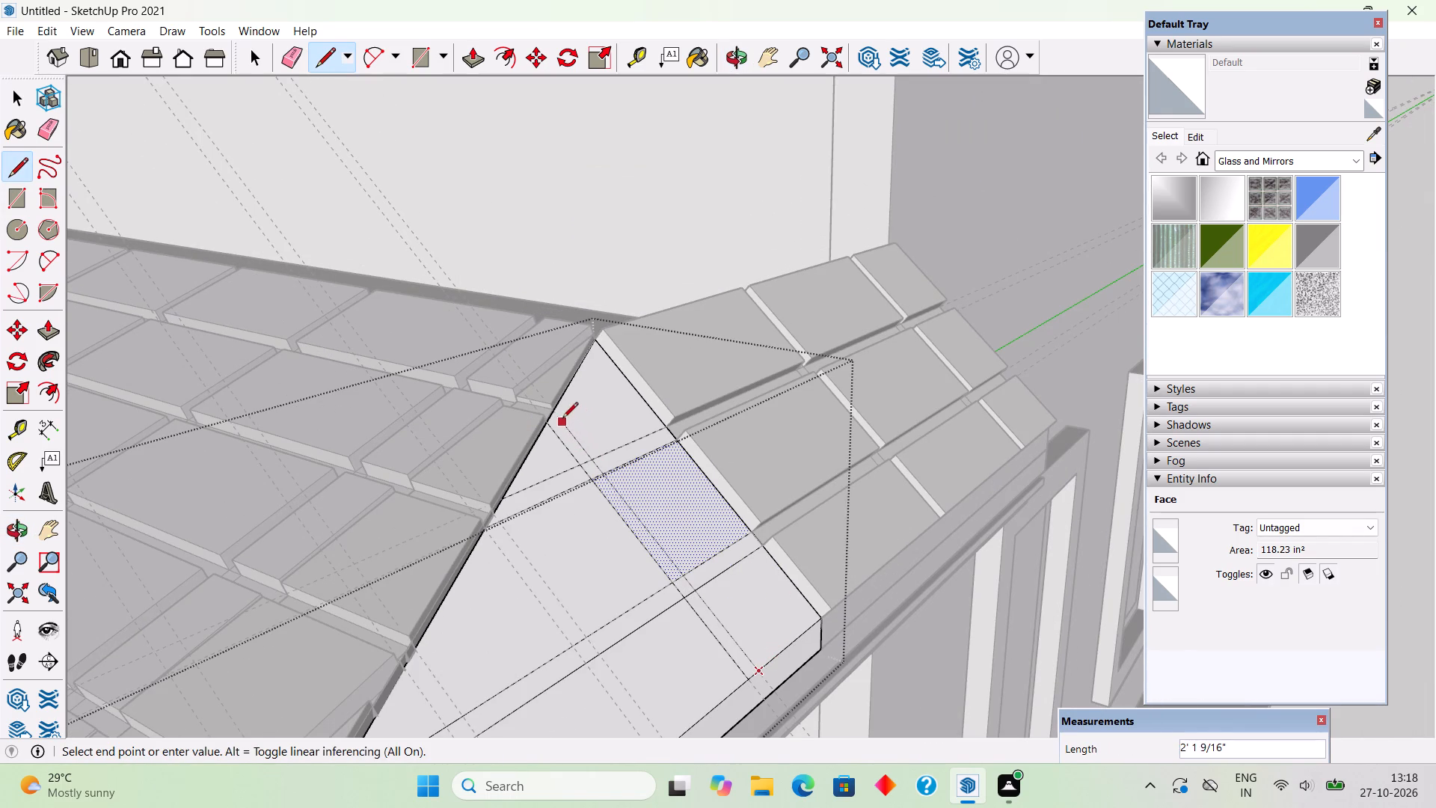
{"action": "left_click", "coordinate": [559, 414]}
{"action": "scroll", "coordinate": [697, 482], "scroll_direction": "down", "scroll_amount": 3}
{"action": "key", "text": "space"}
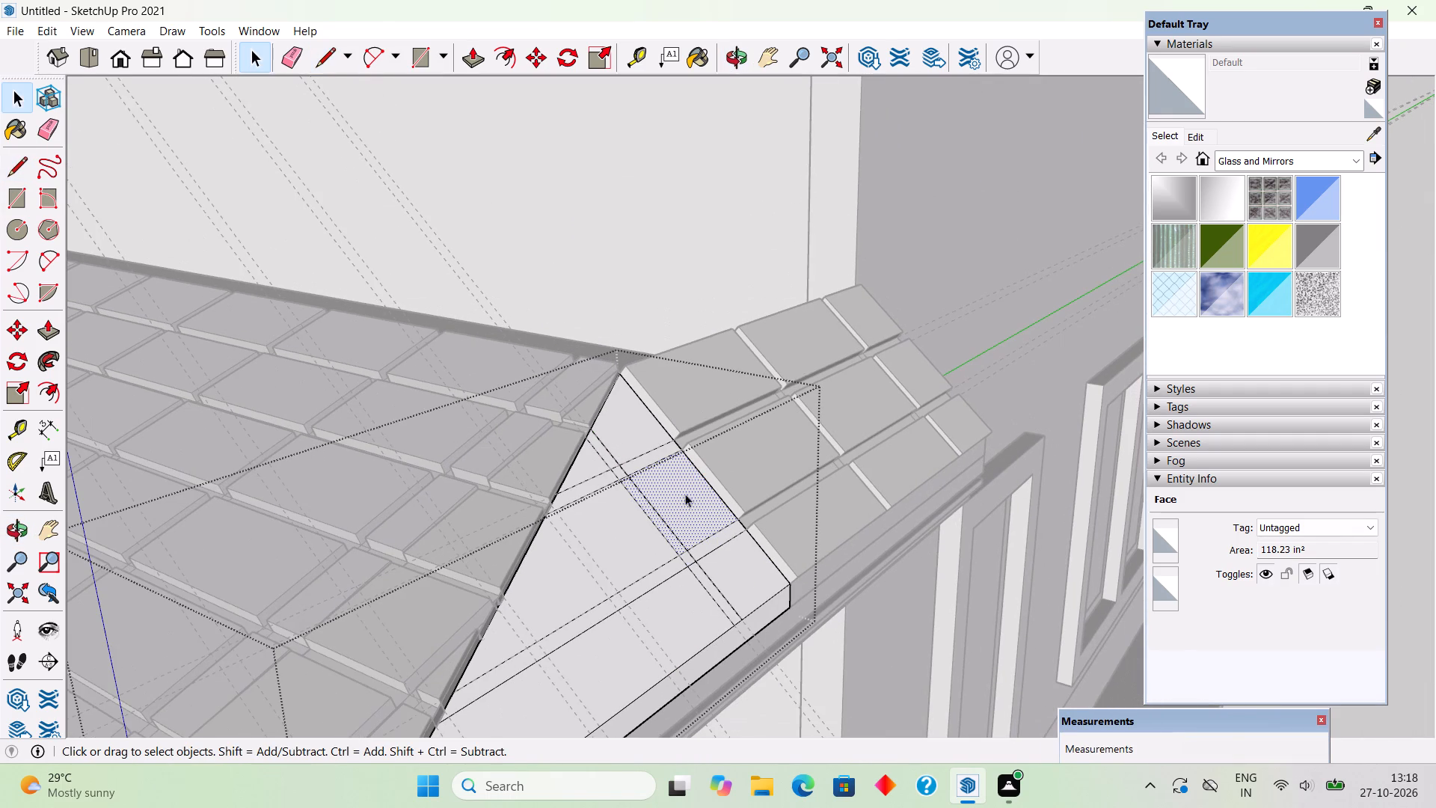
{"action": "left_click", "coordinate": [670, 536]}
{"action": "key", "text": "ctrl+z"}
Examine the edge segments and faces that the new edge splits off on the corner extension, and where its guide meets the diagonal joint.
{"action": "middle_click_drag", "start_coordinate": [670, 536], "coordinate": [623, 552]}
{"action": "scroll", "coordinate": [669, 625], "scroll_direction": "up", "scroll_amount": 8}
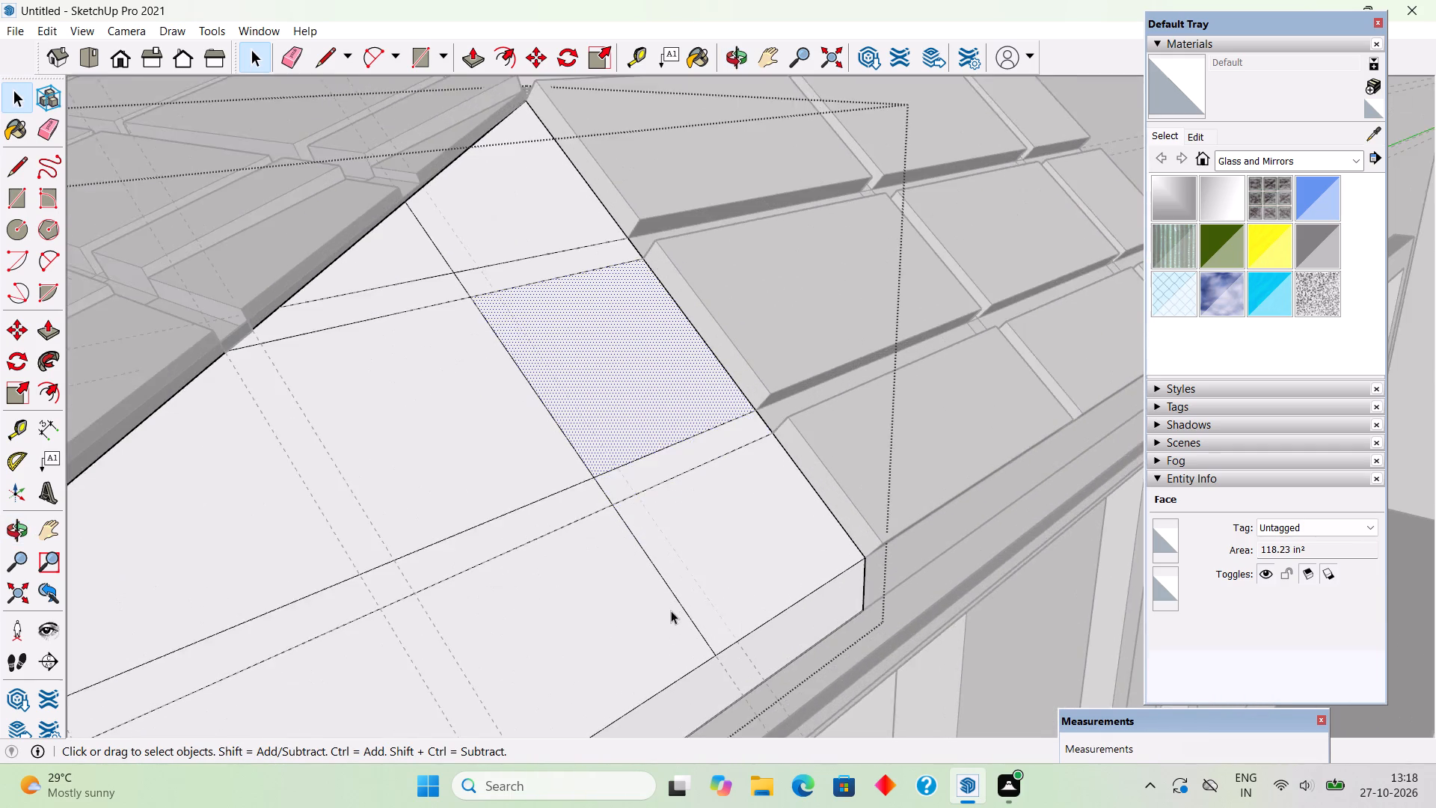
{"action": "scroll", "coordinate": [671, 610], "scroll_direction": "up", "scroll_amount": 2}
{"action": "left_click", "coordinate": [682, 607]}
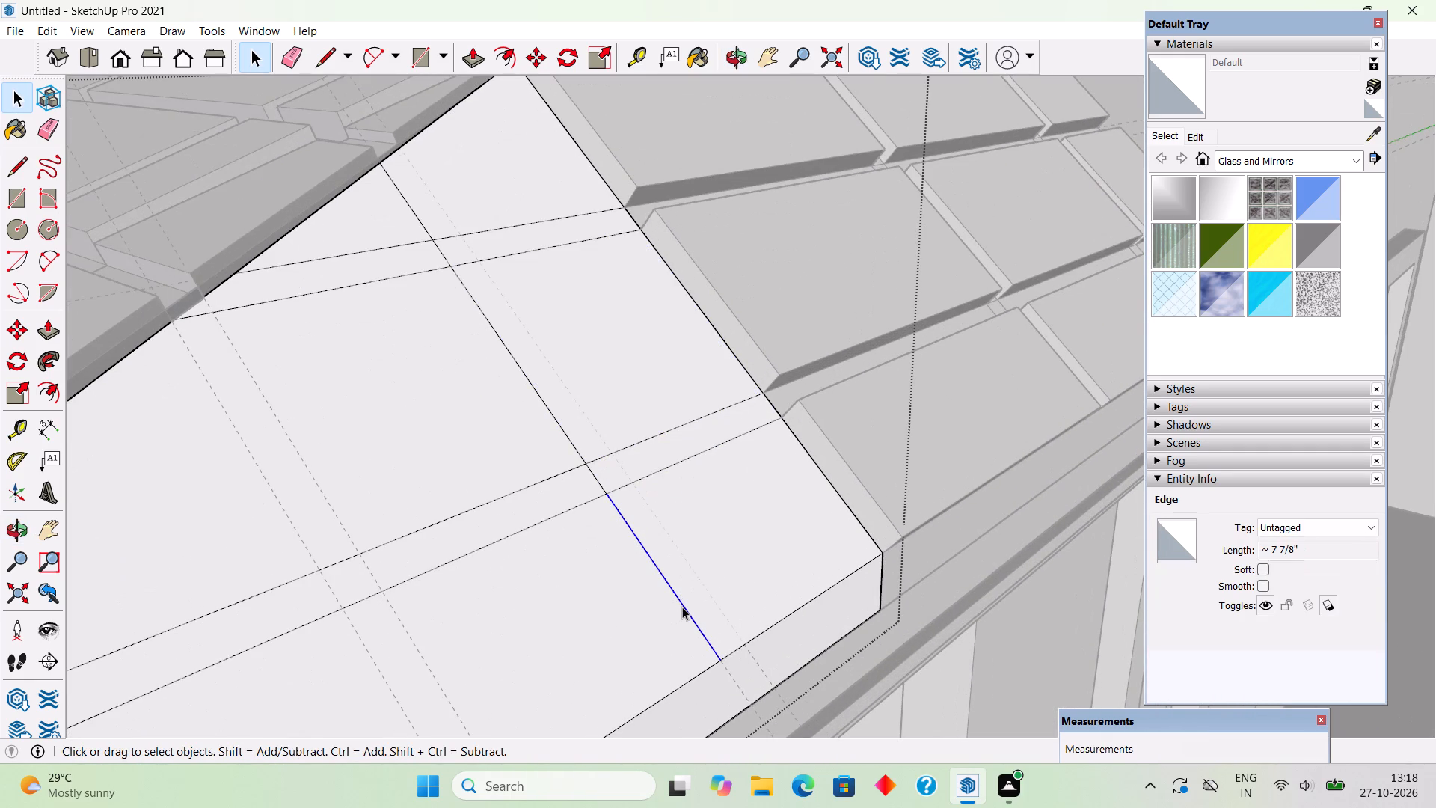
{"action": "scroll", "coordinate": [682, 607], "scroll_direction": "down", "scroll_amount": 3}
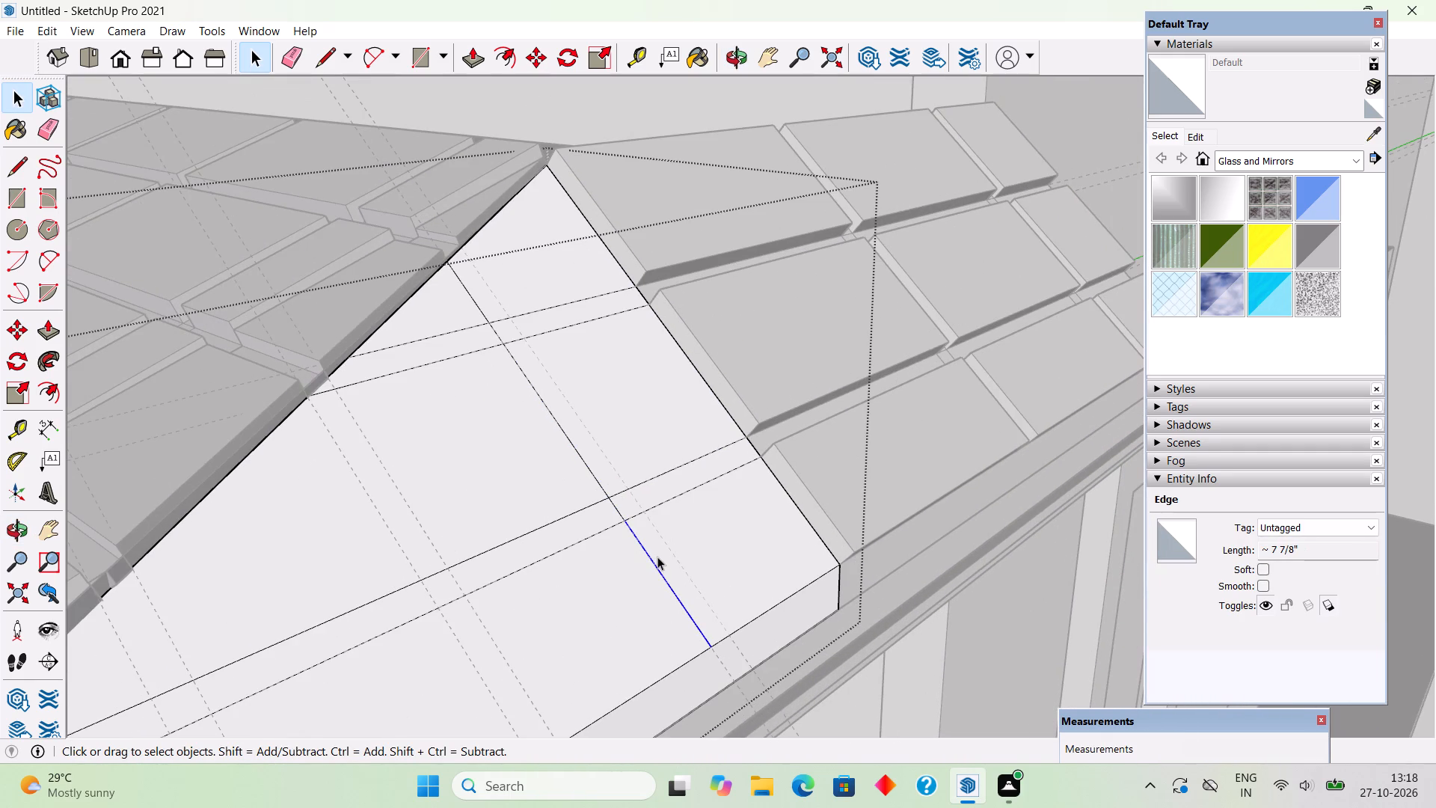
{"action": "left_click", "coordinate": [660, 557]}
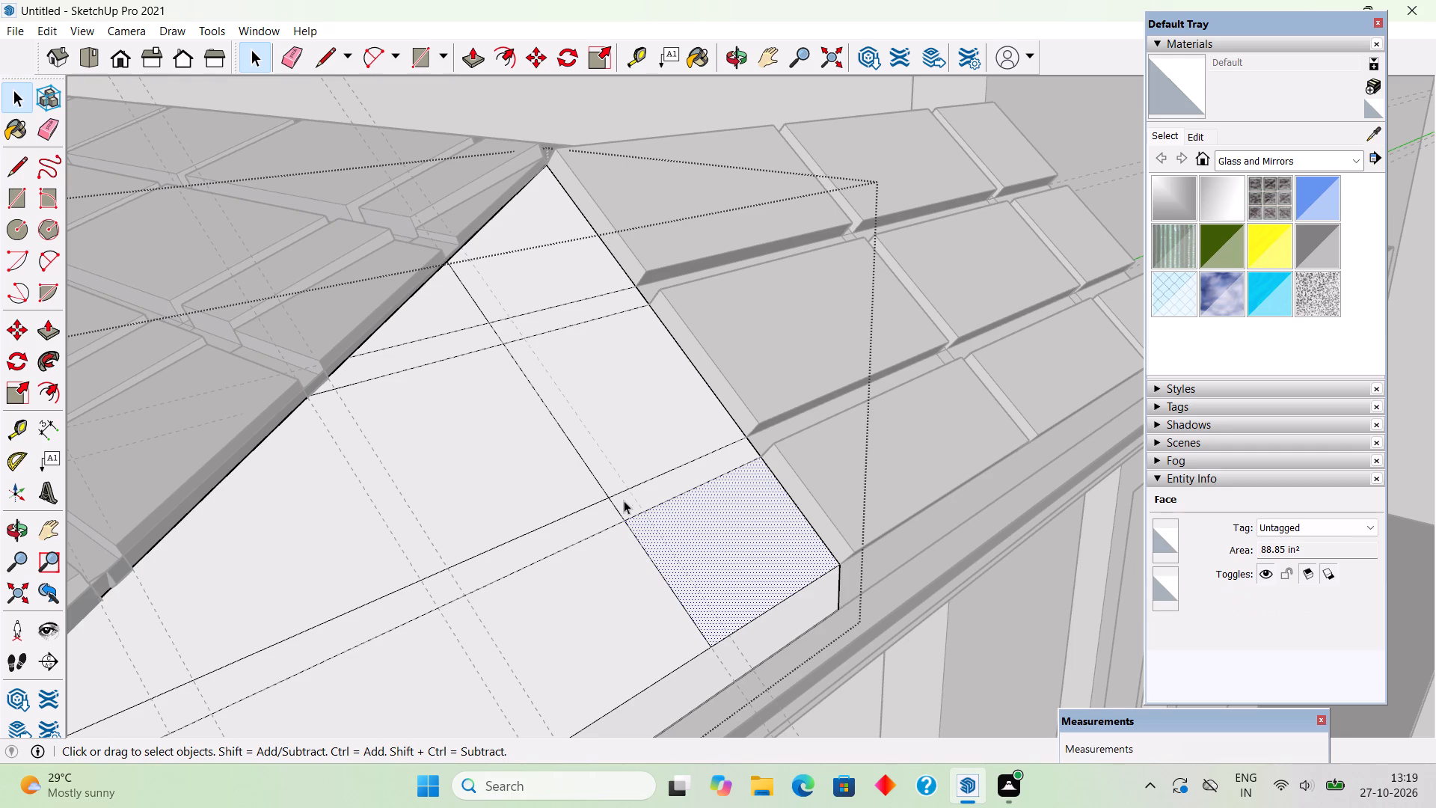
{"action": "left_click", "coordinate": [610, 555]}
{"action": "middle_click_drag", "start_coordinate": [639, 517], "coordinate": [632, 556]}
{"action": "scroll", "coordinate": [710, 659], "scroll_direction": "up", "scroll_amount": 2}
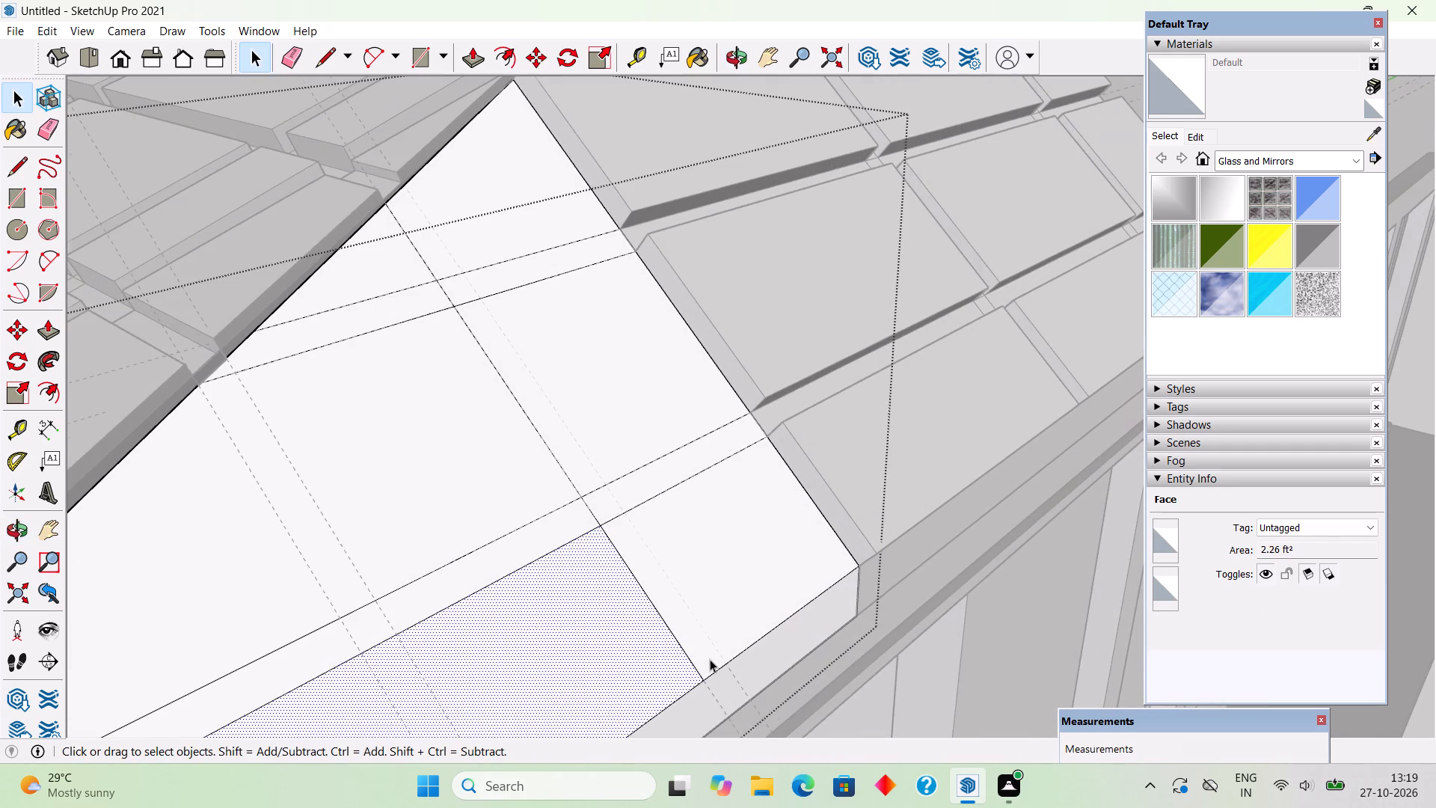
{"action": "scroll", "coordinate": [495, 165], "scroll_direction": "up", "scroll_amount": 5}
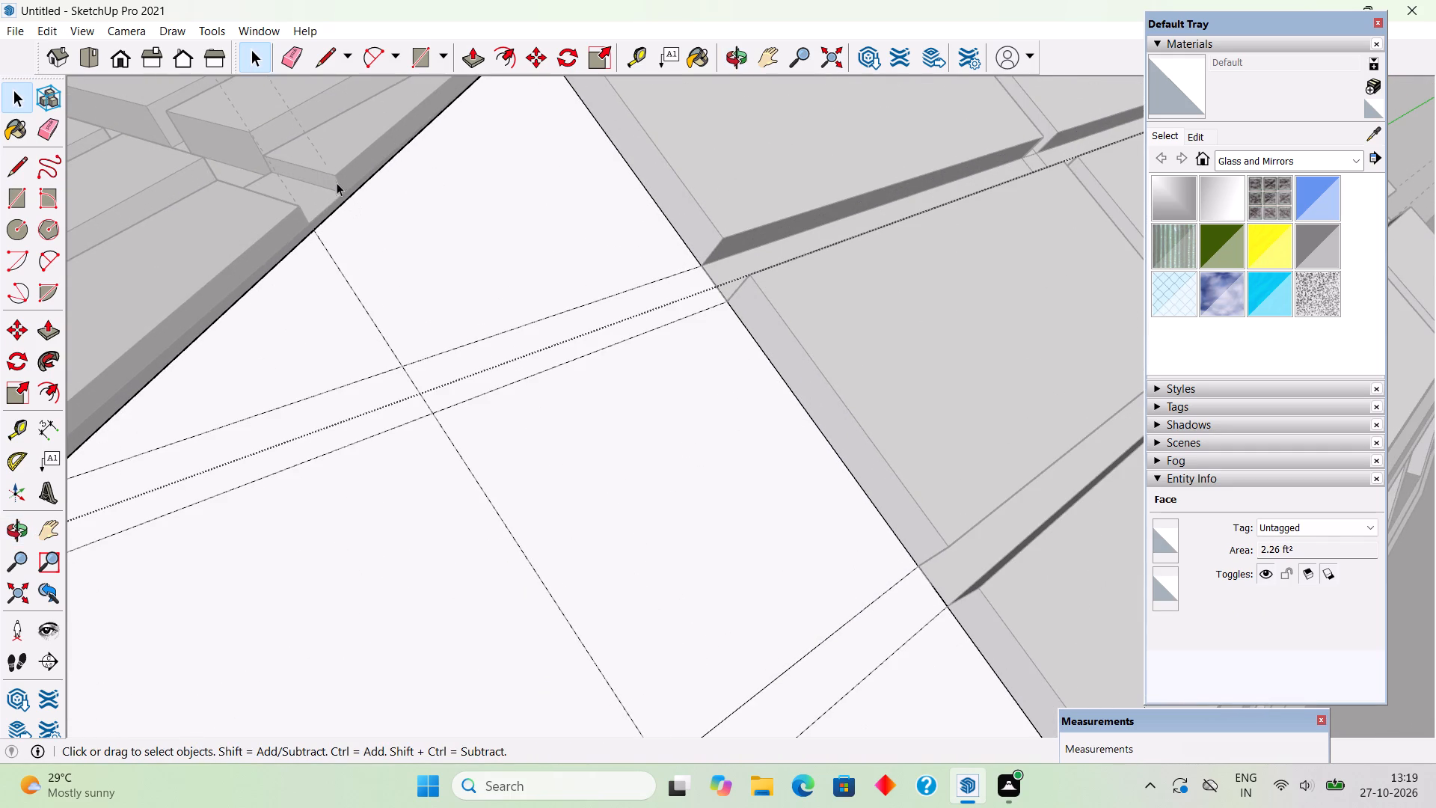
{"action": "middle_click_drag", "start_coordinate": [336, 184], "coordinate": [343, 236]}
{"action": "scroll", "coordinate": [343, 236], "scroll_direction": "down", "scroll_amount": 10}
Close the corner extension's editing and move the second guide about 2 1/8" onto the front roof groove's upper corner at the diagonal joint.
{"action": "left_click", "coordinate": [319, 118]}
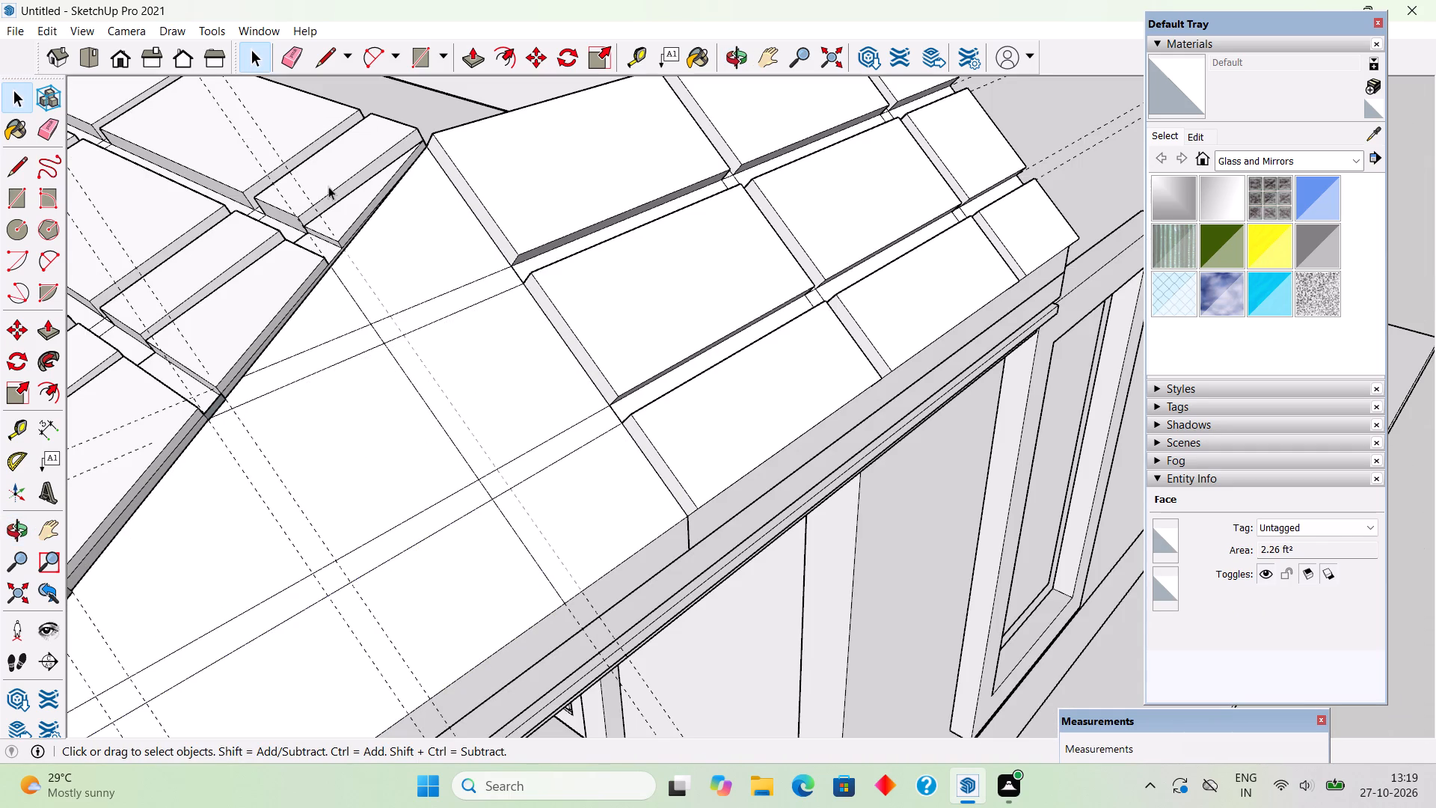
{"action": "left_click", "coordinate": [329, 229]}
{"action": "scroll", "coordinate": [352, 279], "scroll_direction": "up", "scroll_amount": 7}
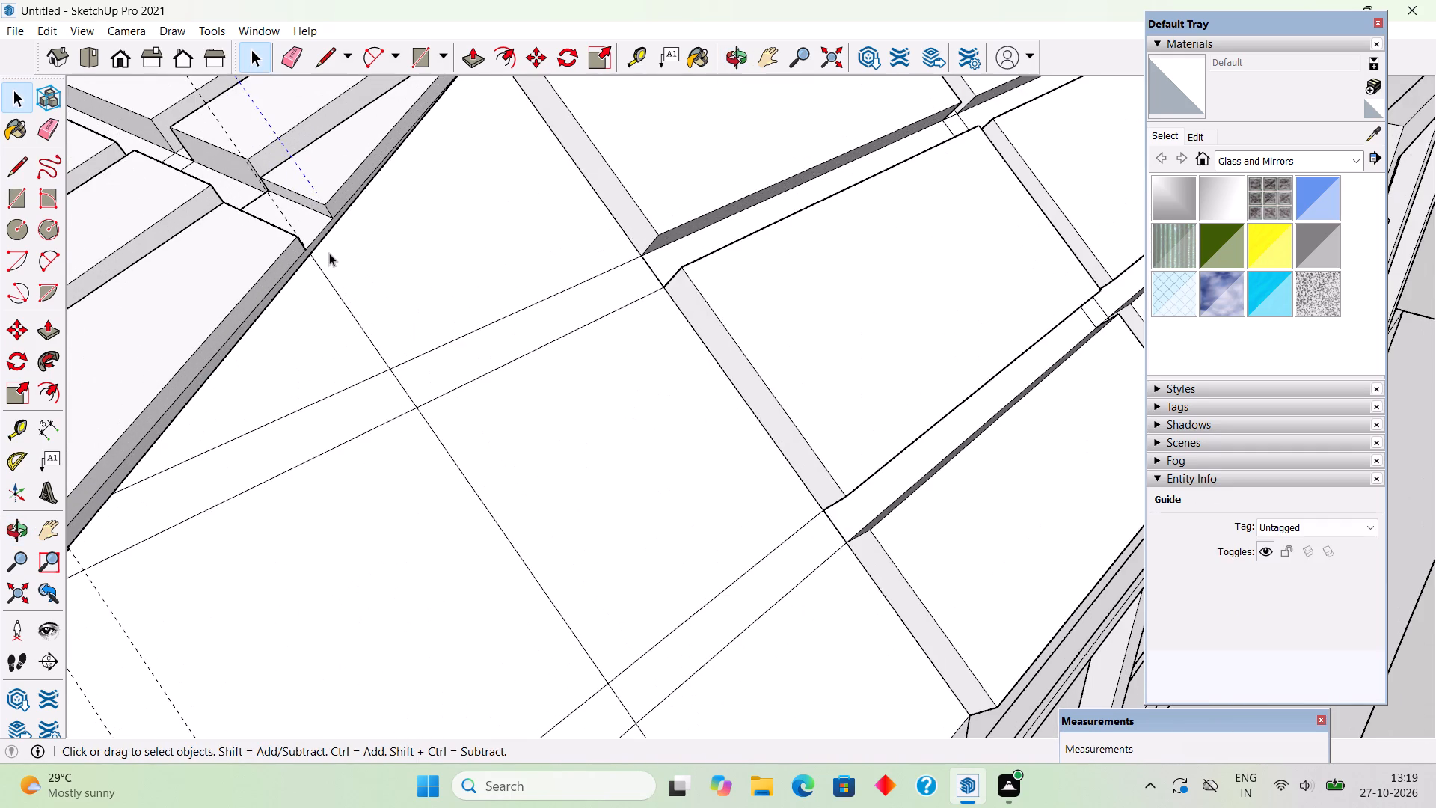
{"action": "scroll", "coordinate": [329, 253], "scroll_direction": "down", "scroll_amount": 3}
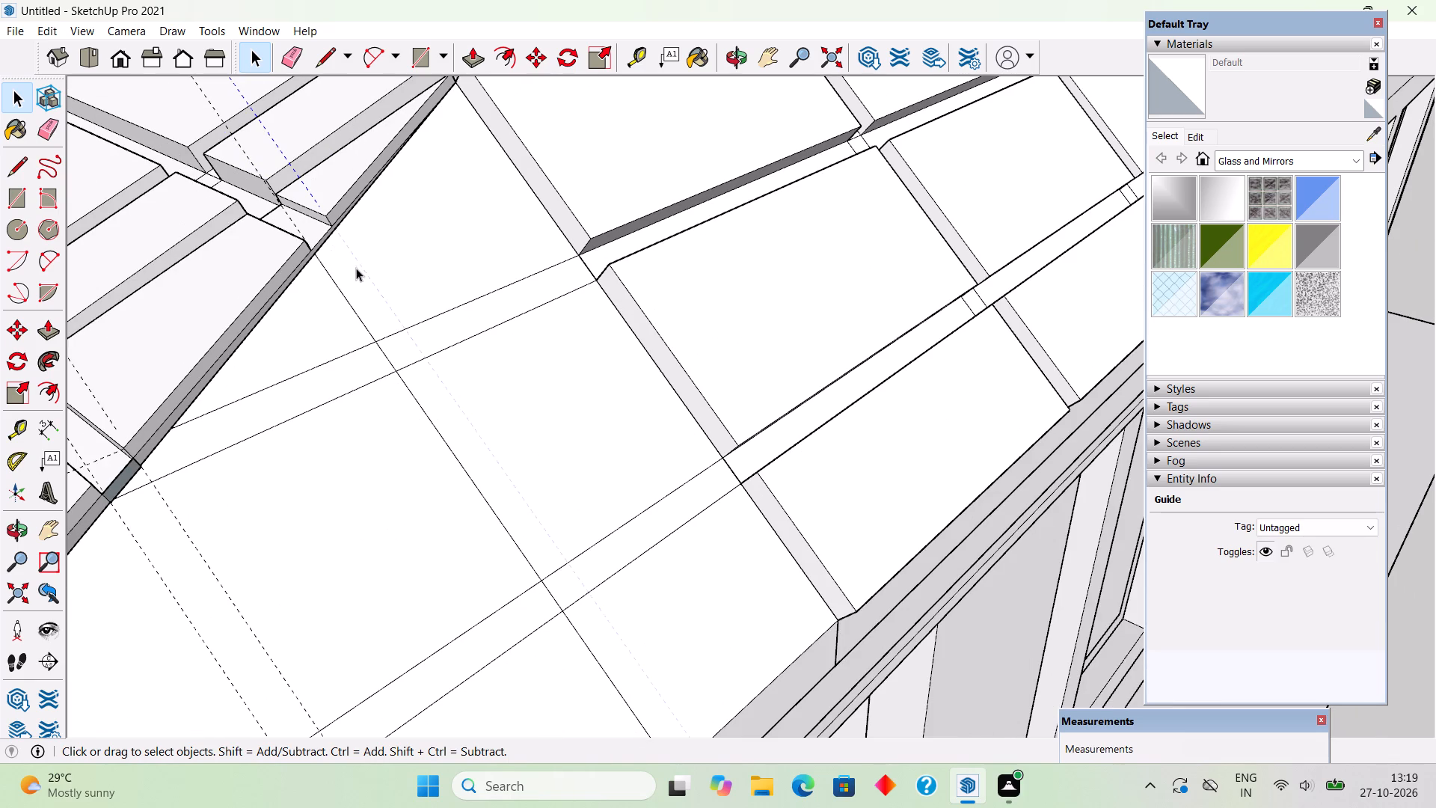
{"action": "key", "text": "m"}
{"action": "left_click", "coordinate": [363, 272]}
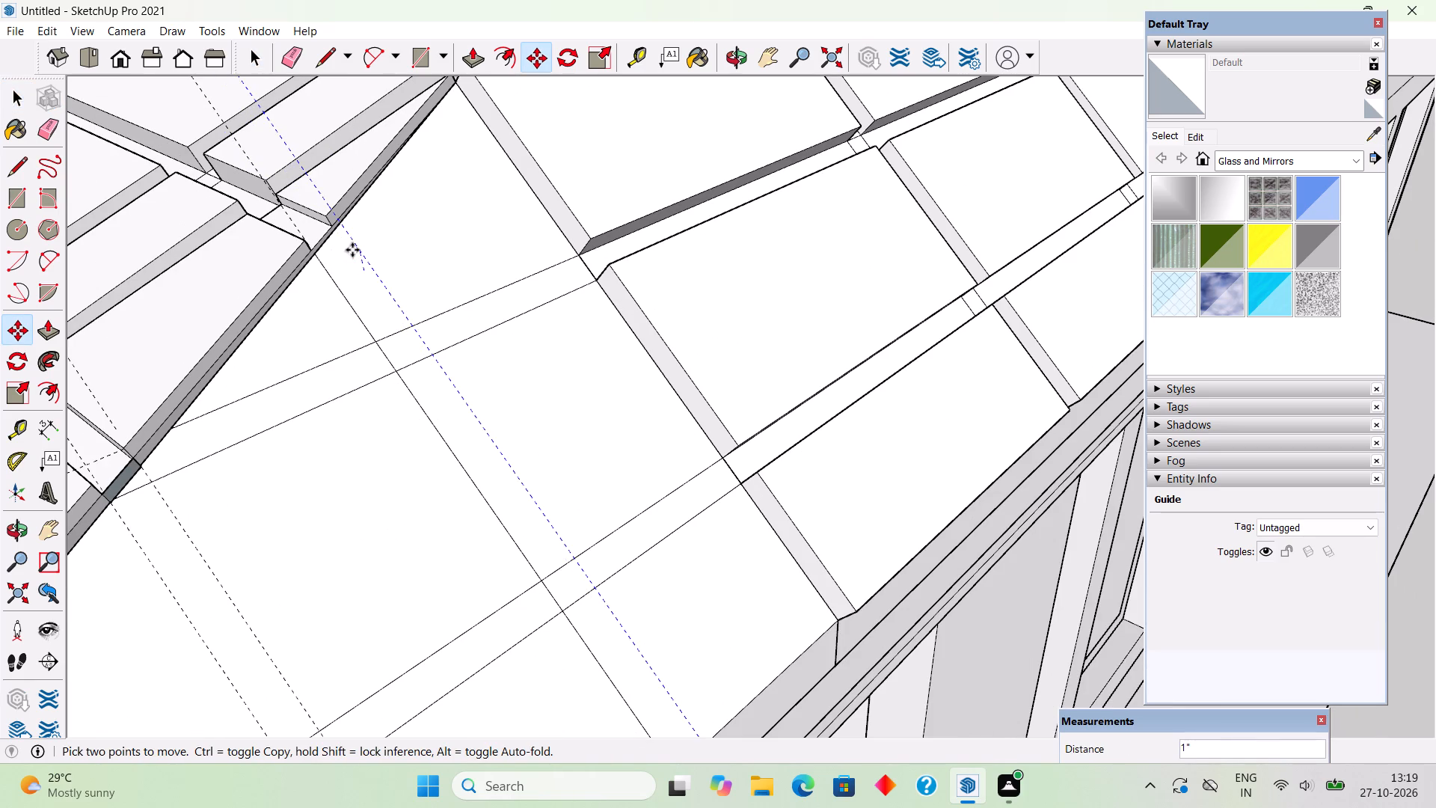
{"action": "scroll", "coordinate": [339, 235], "scroll_direction": "up", "scroll_amount": 6}
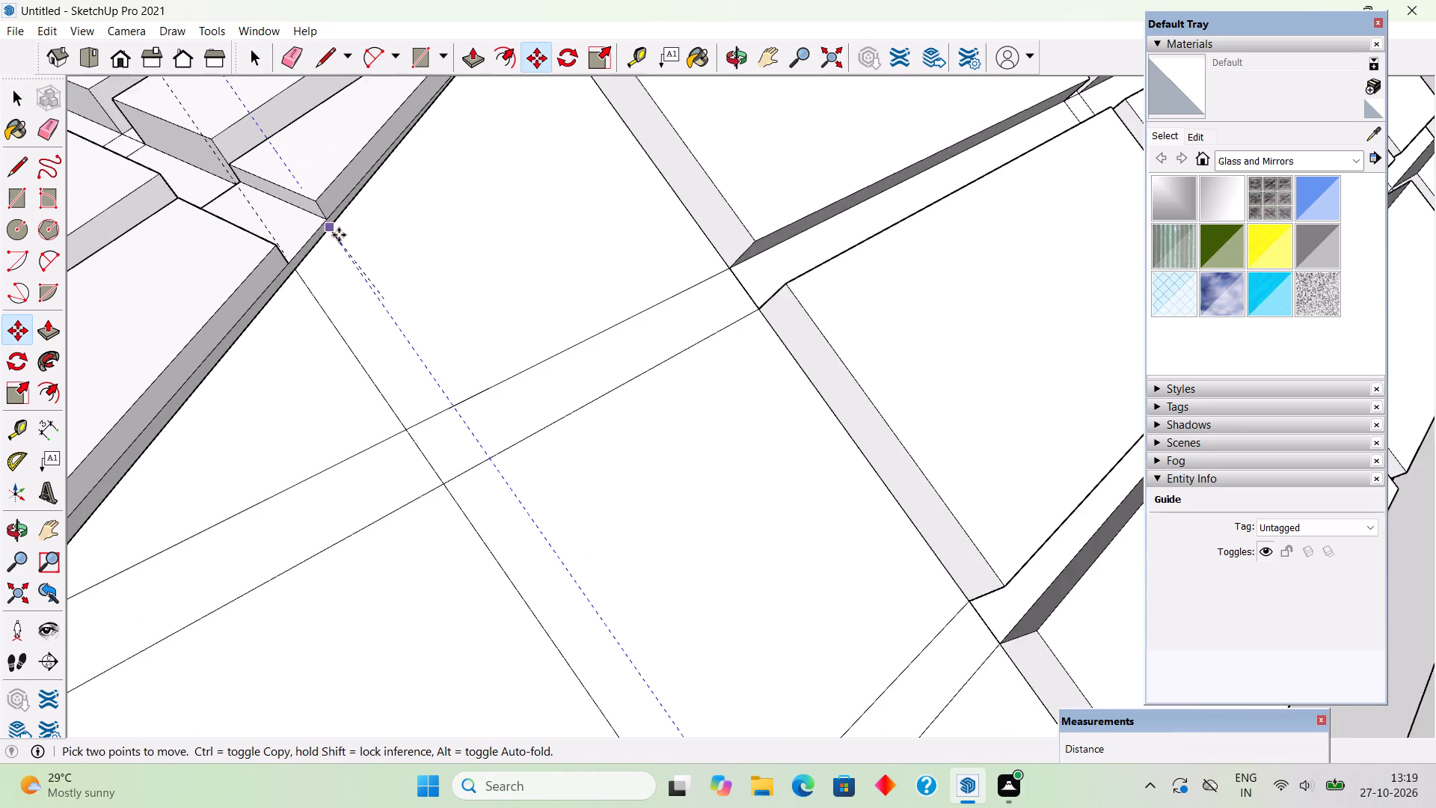
{"action": "scroll", "coordinate": [339, 235], "scroll_direction": "up", "scroll_amount": 5}
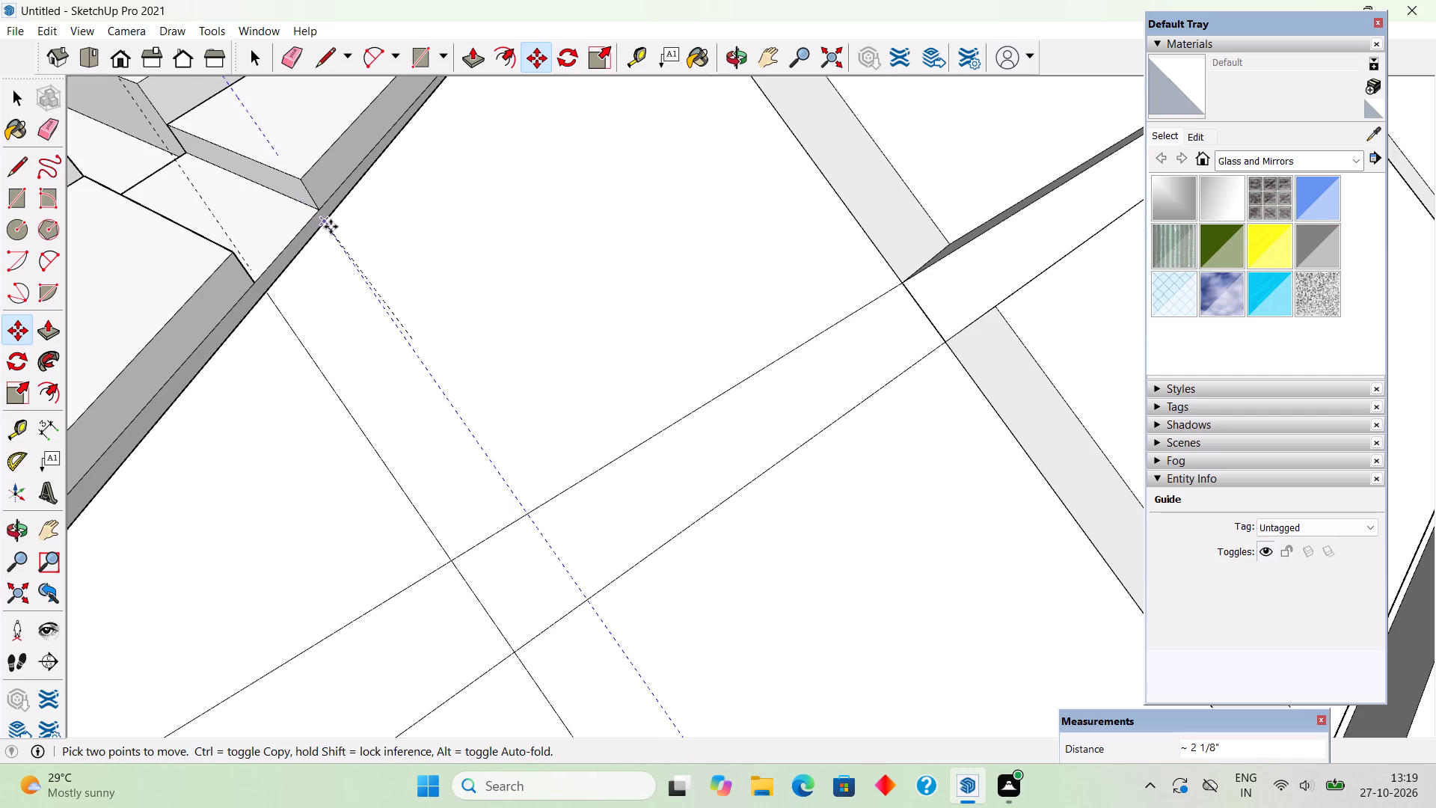
{"action": "left_click", "coordinate": [331, 227]}
Open the corner extension again and draw an edge about 2' 2 5/8" long along the moved guide, from the diagonal joint to the eave edge.
{"action": "middle_click_drag", "start_coordinate": [331, 241], "coordinate": [346, 211]}
{"action": "scroll", "coordinate": [346, 211], "scroll_direction": "down", "scroll_amount": 3}
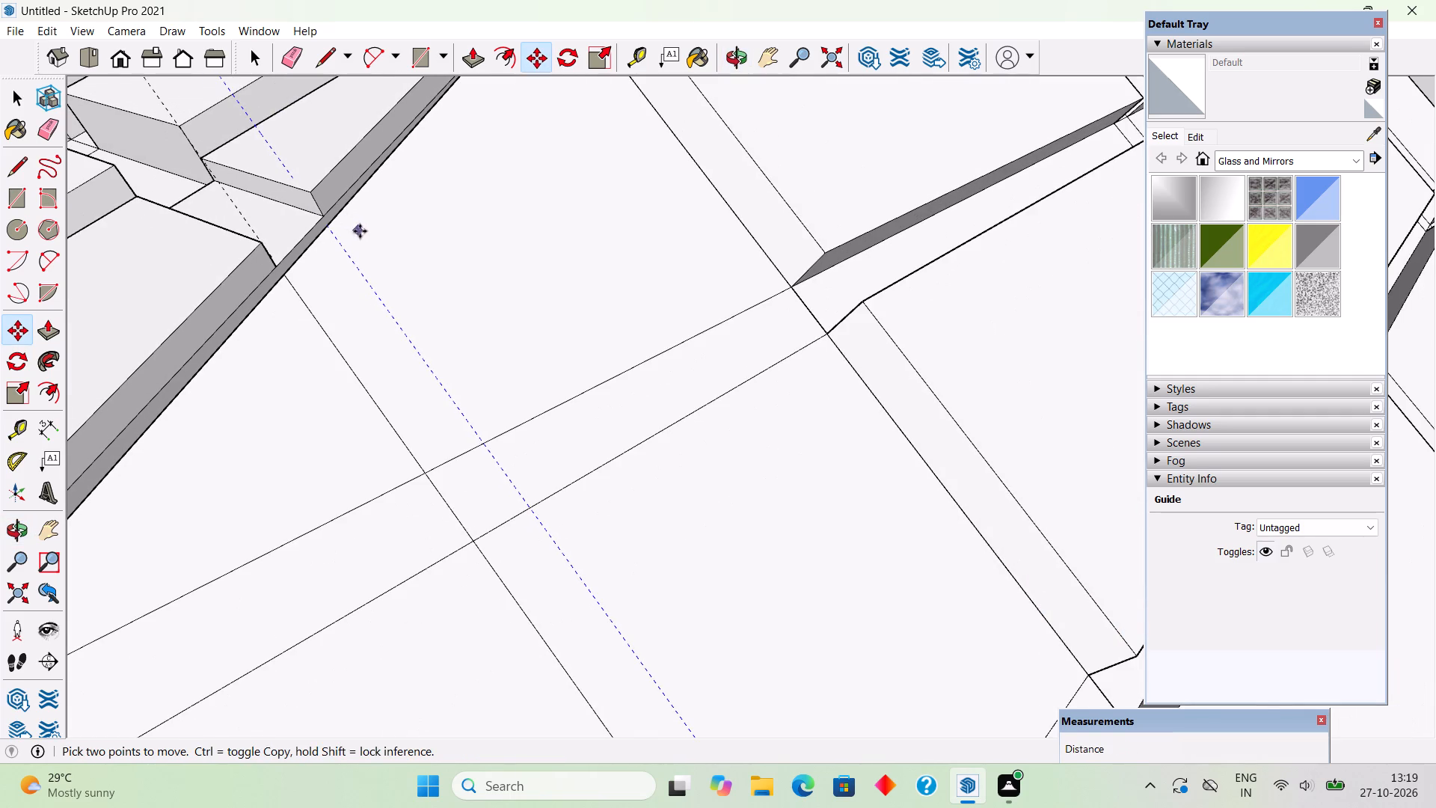
{"action": "key", "text": "space"}
{"action": "triple_click", "coordinate": [411, 234]}
{"action": "key", "text": "l"}
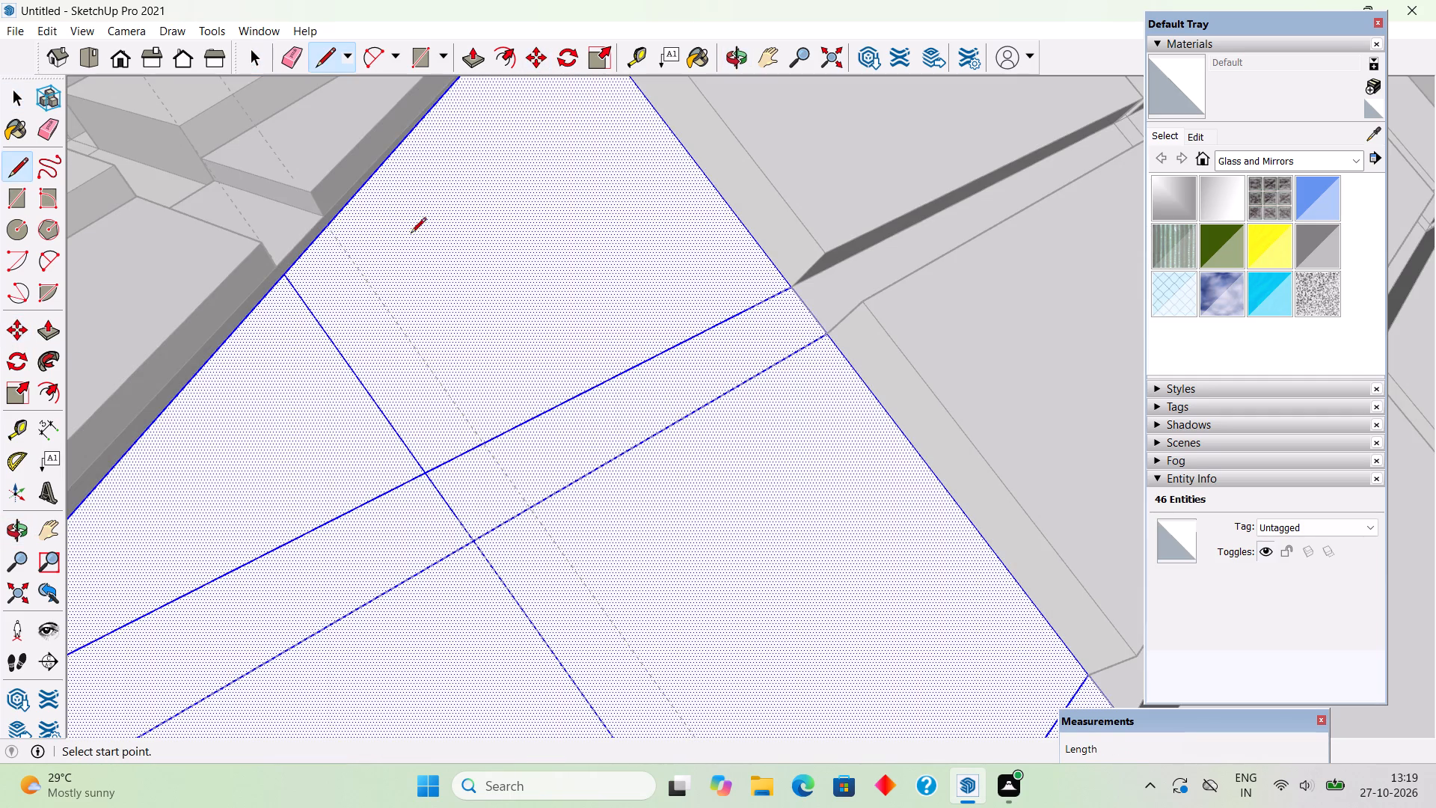
{"action": "left_click", "coordinate": [327, 230]}
{"action": "scroll", "coordinate": [417, 325], "scroll_direction": "down", "scroll_amount": 9}
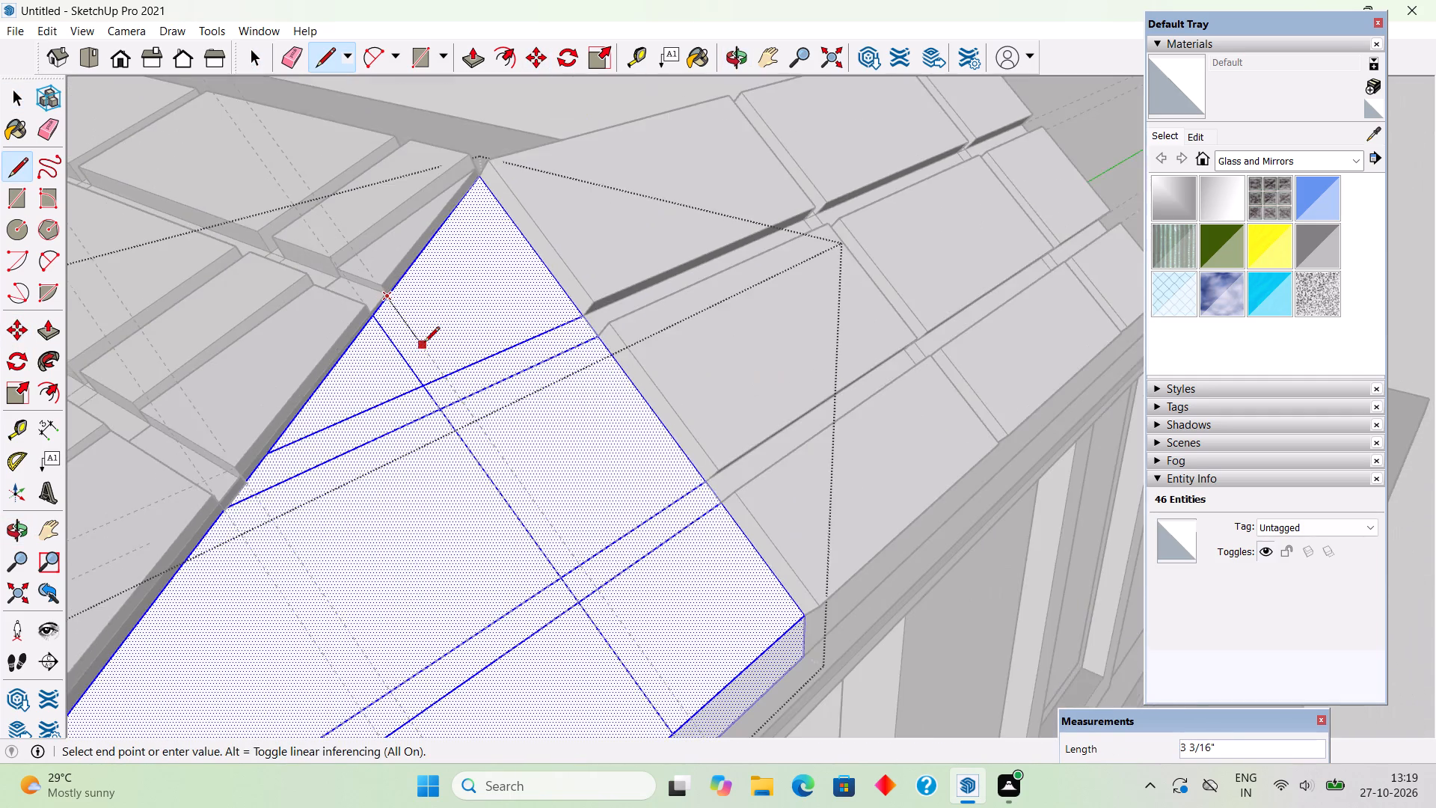
{"action": "scroll", "coordinate": [424, 343], "scroll_direction": "down", "scroll_amount": 7}
{"action": "left_click", "coordinate": [589, 574]}
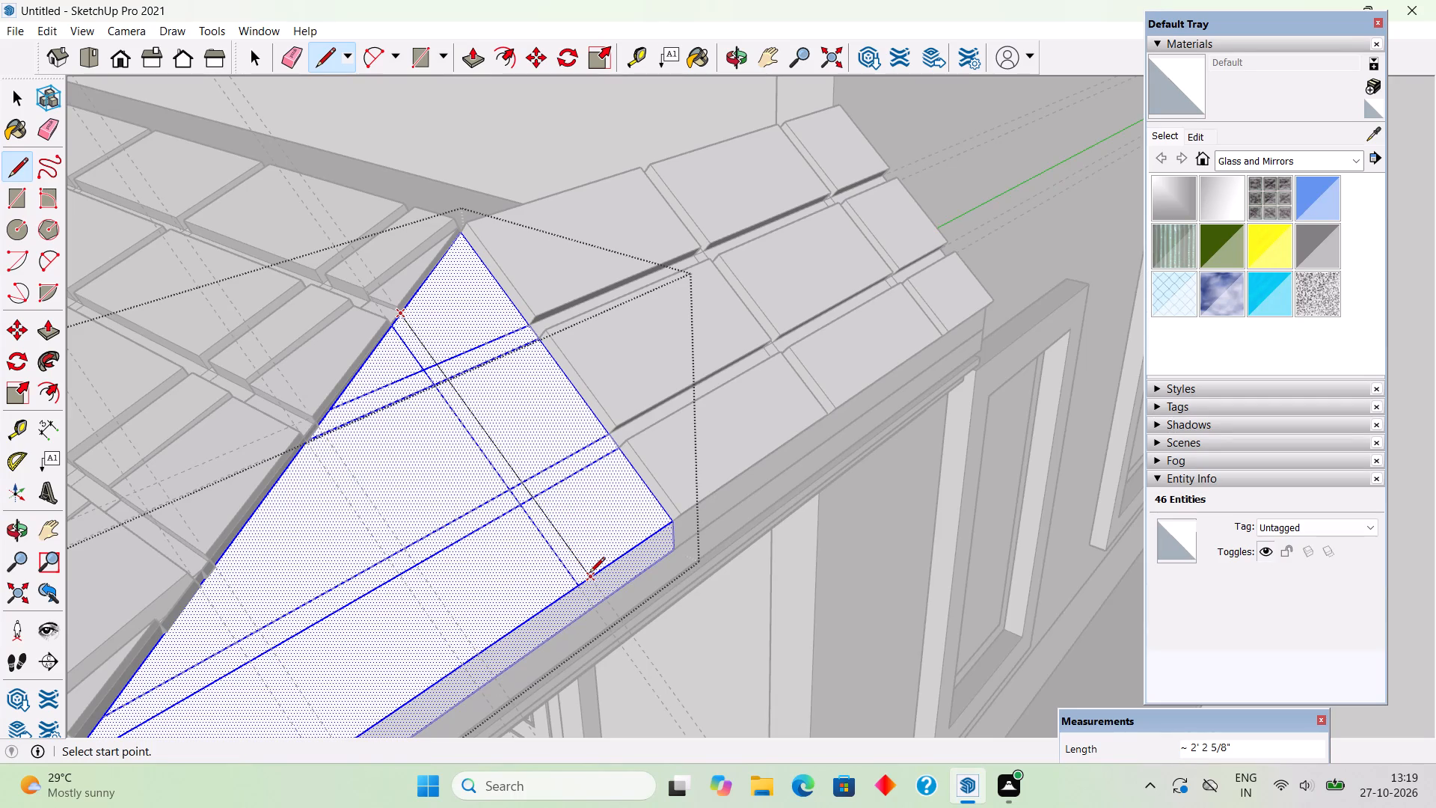
{"action": "key", "text": "space"}
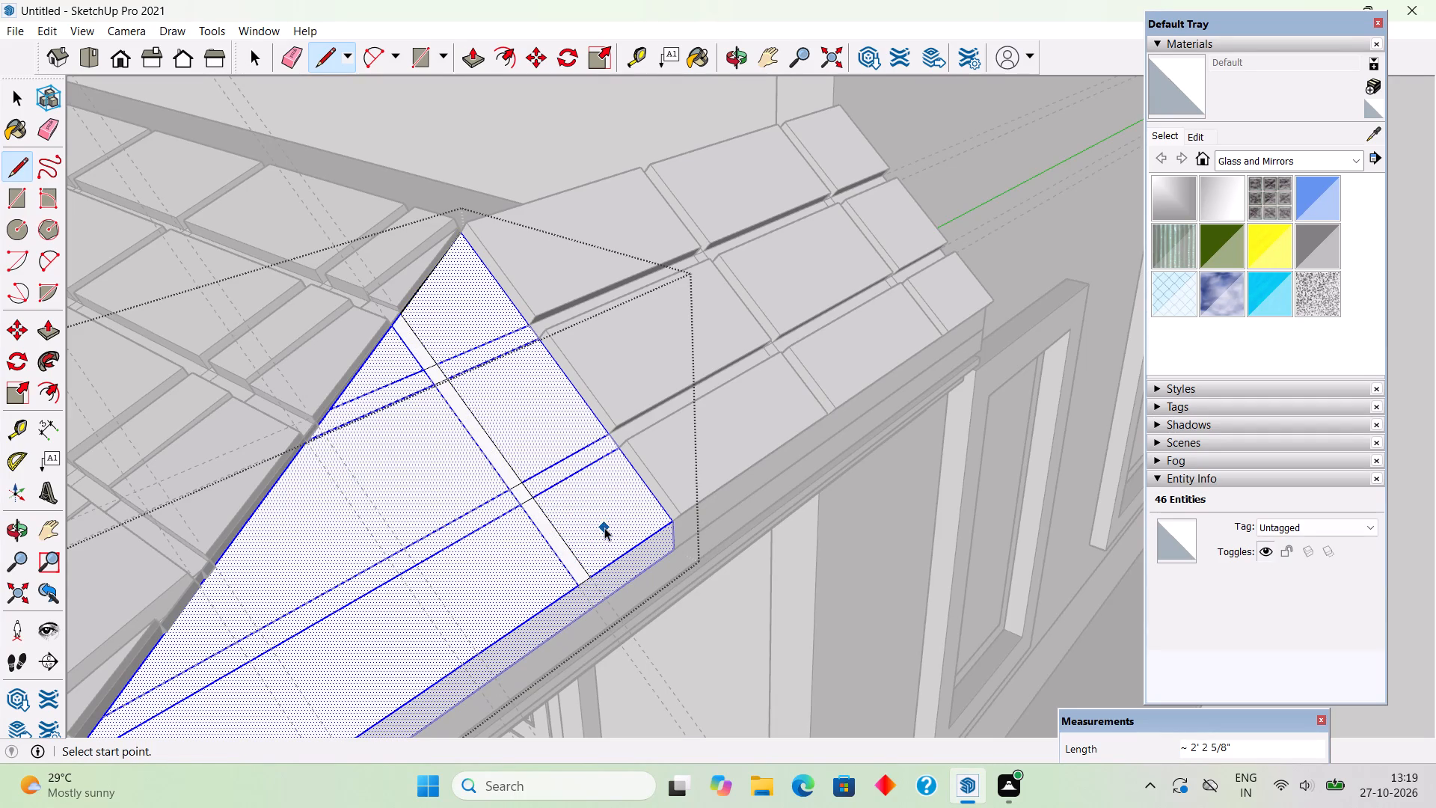
Raise the three cells between the new groove and the side roof on the corner extension by 1 1/2" with Push/Pull.
{"action": "key", "text": "p"}
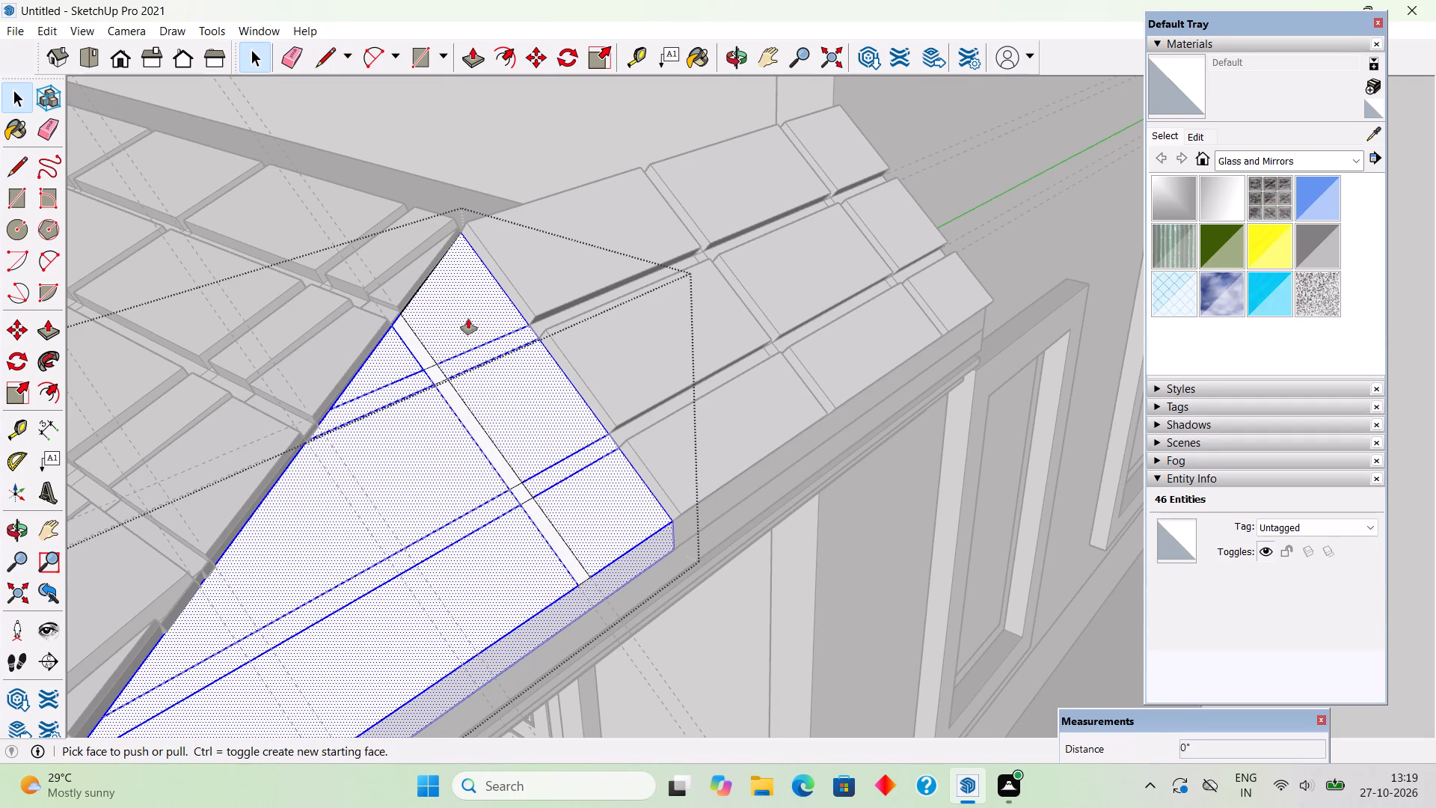
{"action": "left_click", "coordinate": [468, 319]}
{"action": "left_click", "coordinate": [572, 295]}
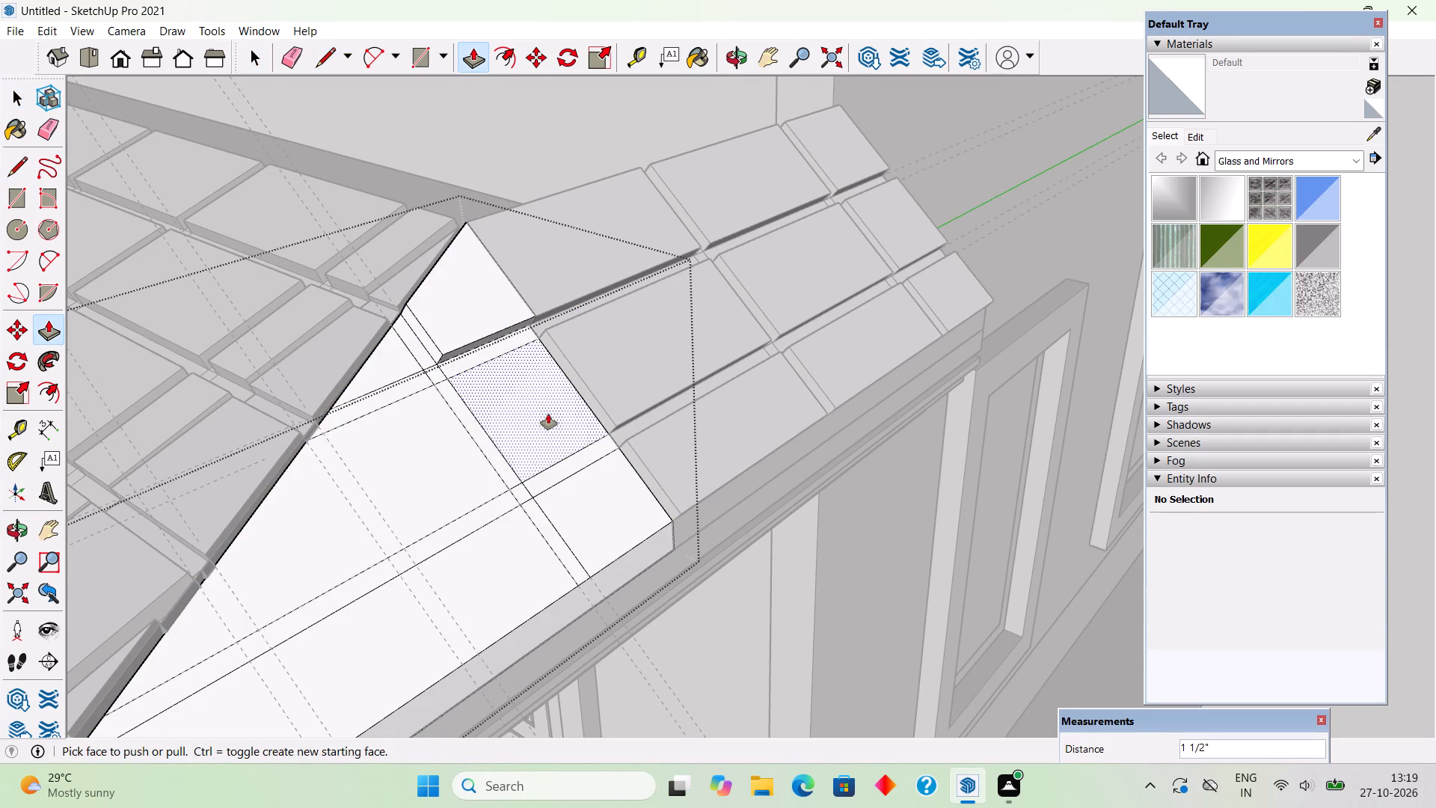
{"action": "left_click", "coordinate": [547, 414]}
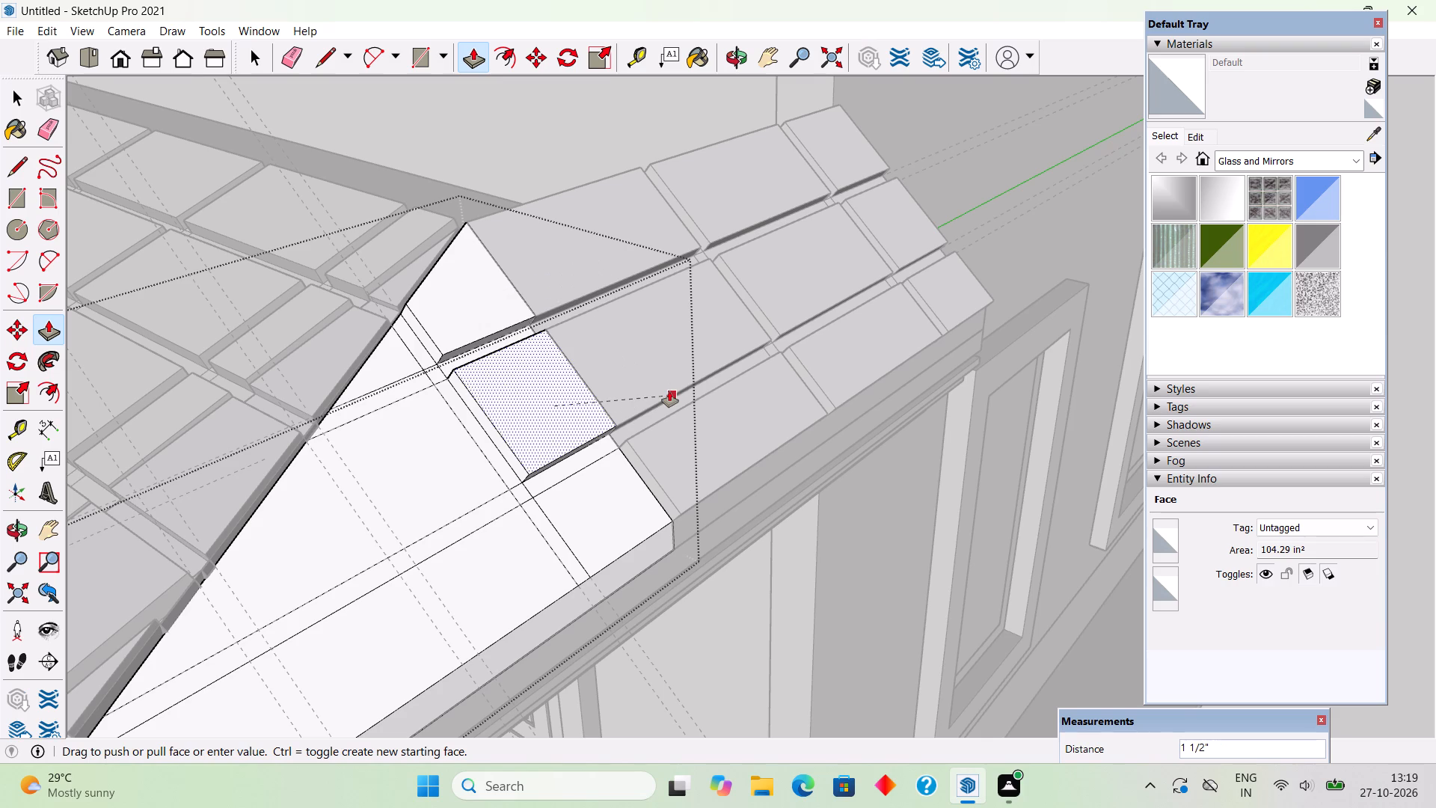
{"action": "left_click", "coordinate": [669, 391]}
{"action": "left_click", "coordinate": [651, 512]}
{"action": "left_click", "coordinate": [721, 473]}
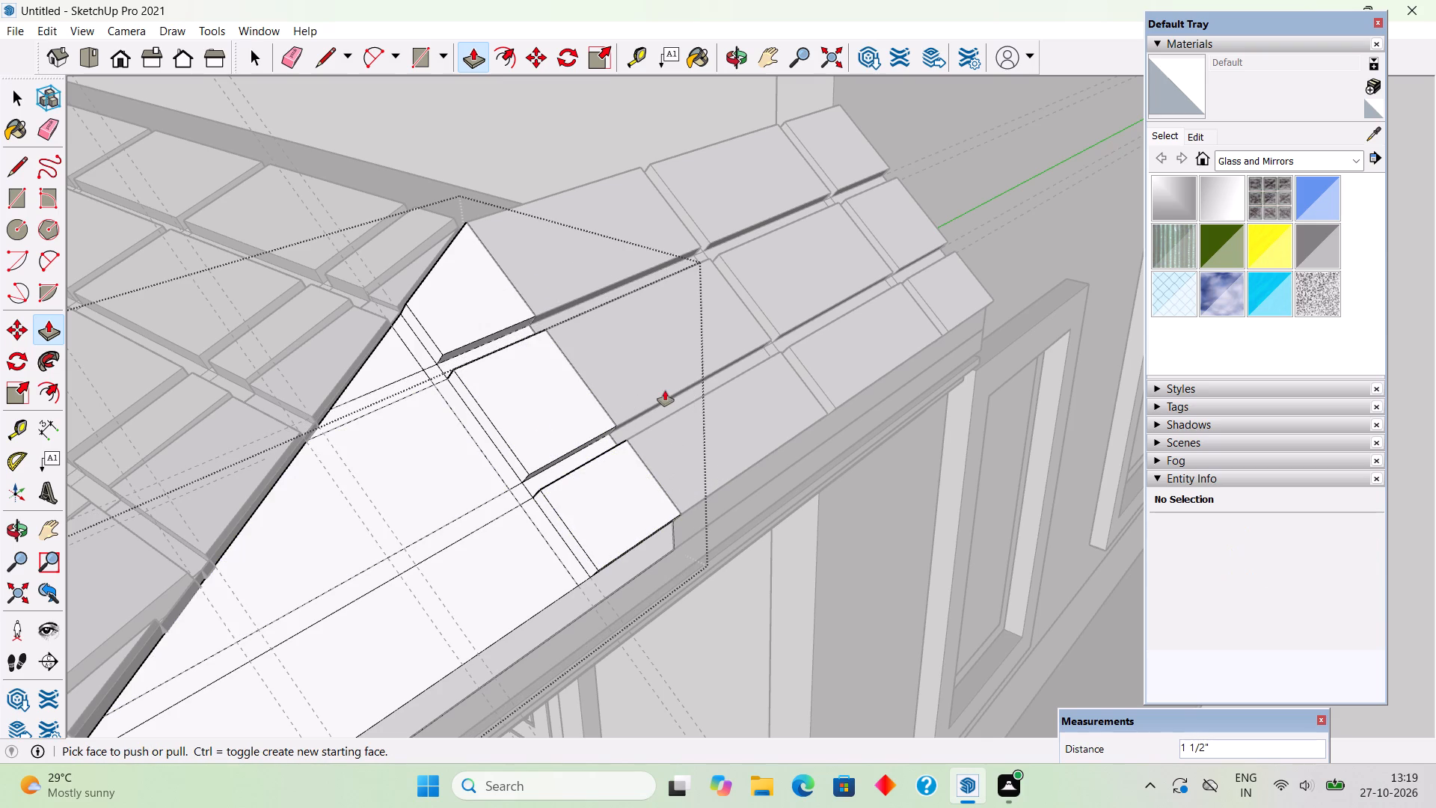
{"action": "key", "text": "space"}
{"action": "scroll", "coordinate": [715, 251], "scroll_direction": "down", "scroll_amount": 5}
{"action": "scroll", "coordinate": [455, 378], "scroll_direction": "up", "scroll_amount": 5}
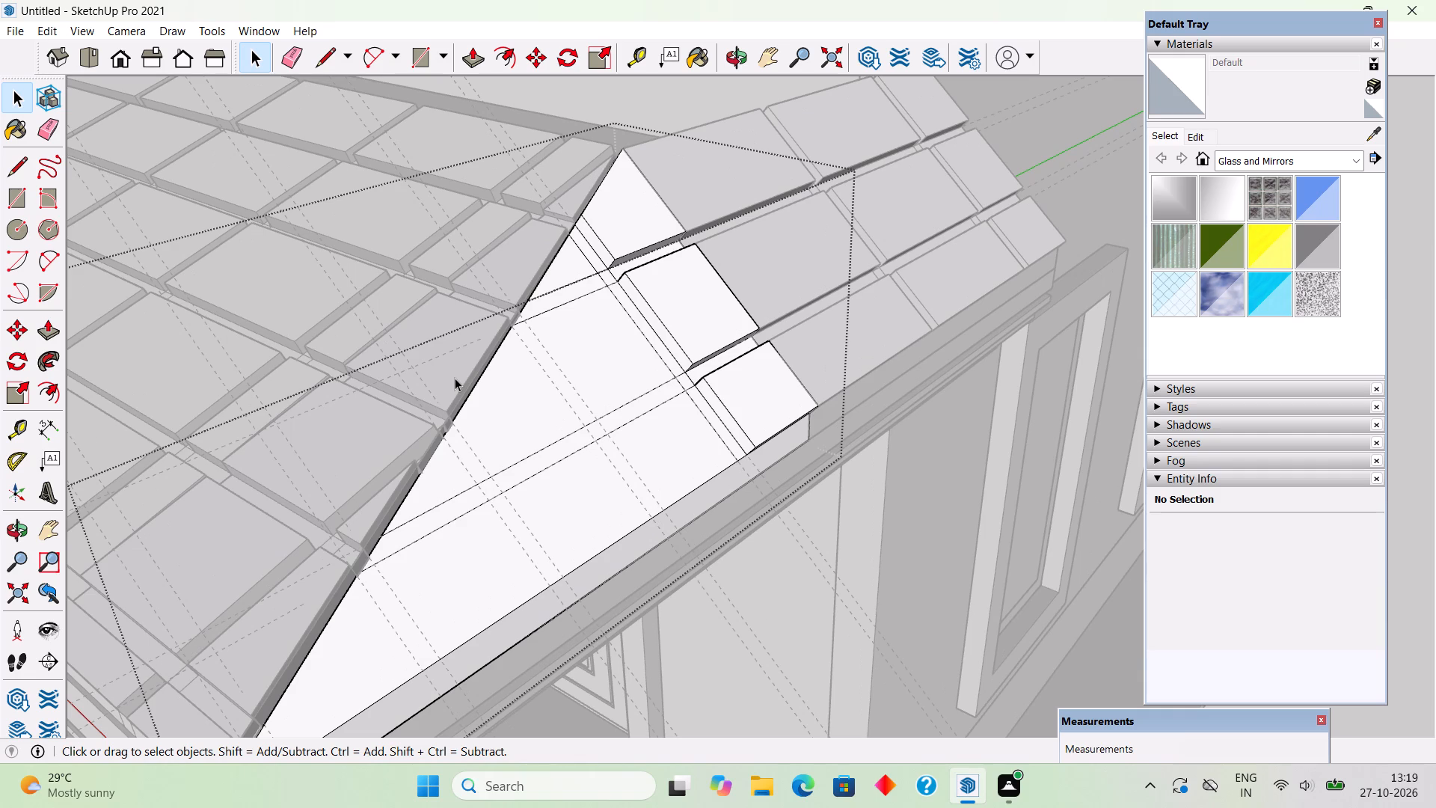
{"action": "key", "text": "space"}
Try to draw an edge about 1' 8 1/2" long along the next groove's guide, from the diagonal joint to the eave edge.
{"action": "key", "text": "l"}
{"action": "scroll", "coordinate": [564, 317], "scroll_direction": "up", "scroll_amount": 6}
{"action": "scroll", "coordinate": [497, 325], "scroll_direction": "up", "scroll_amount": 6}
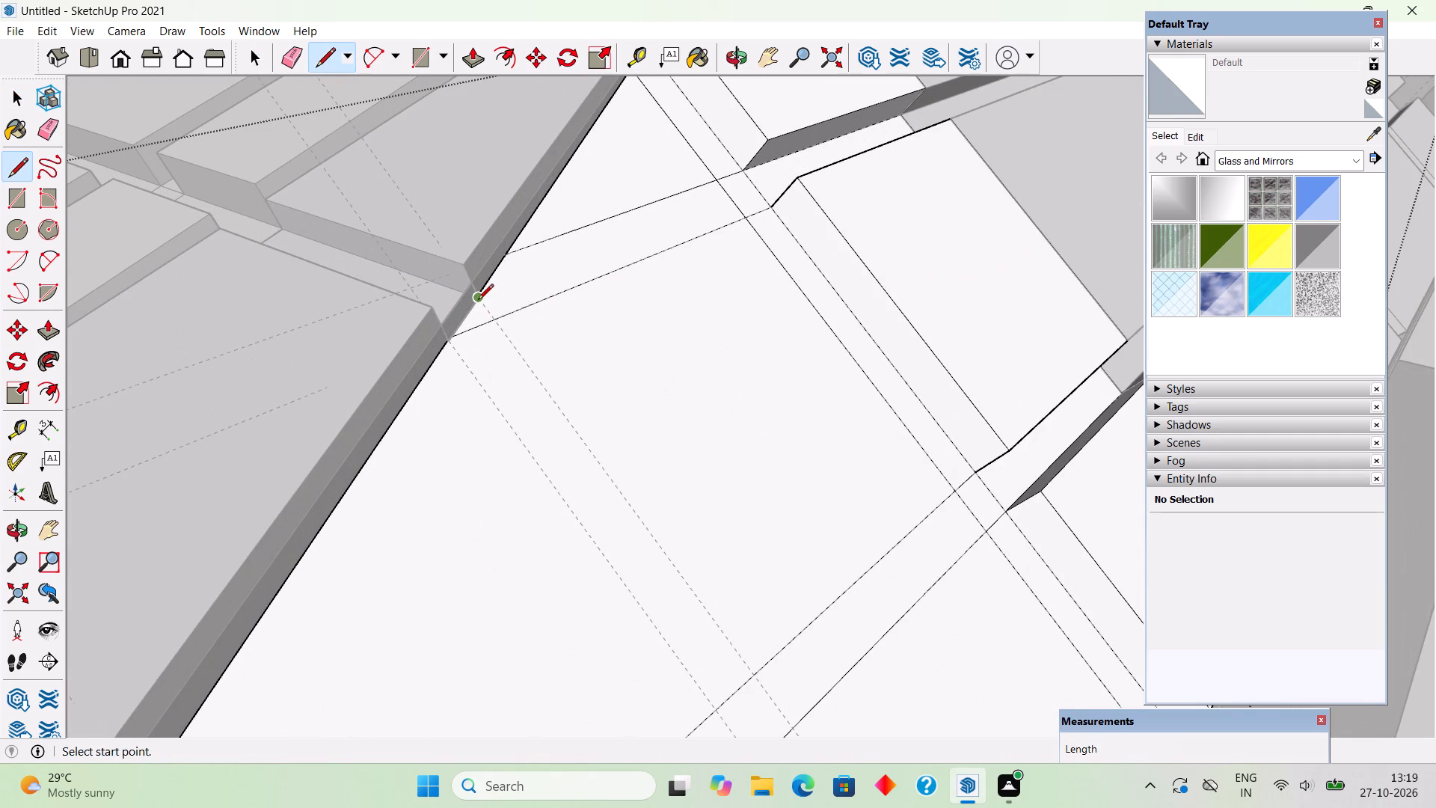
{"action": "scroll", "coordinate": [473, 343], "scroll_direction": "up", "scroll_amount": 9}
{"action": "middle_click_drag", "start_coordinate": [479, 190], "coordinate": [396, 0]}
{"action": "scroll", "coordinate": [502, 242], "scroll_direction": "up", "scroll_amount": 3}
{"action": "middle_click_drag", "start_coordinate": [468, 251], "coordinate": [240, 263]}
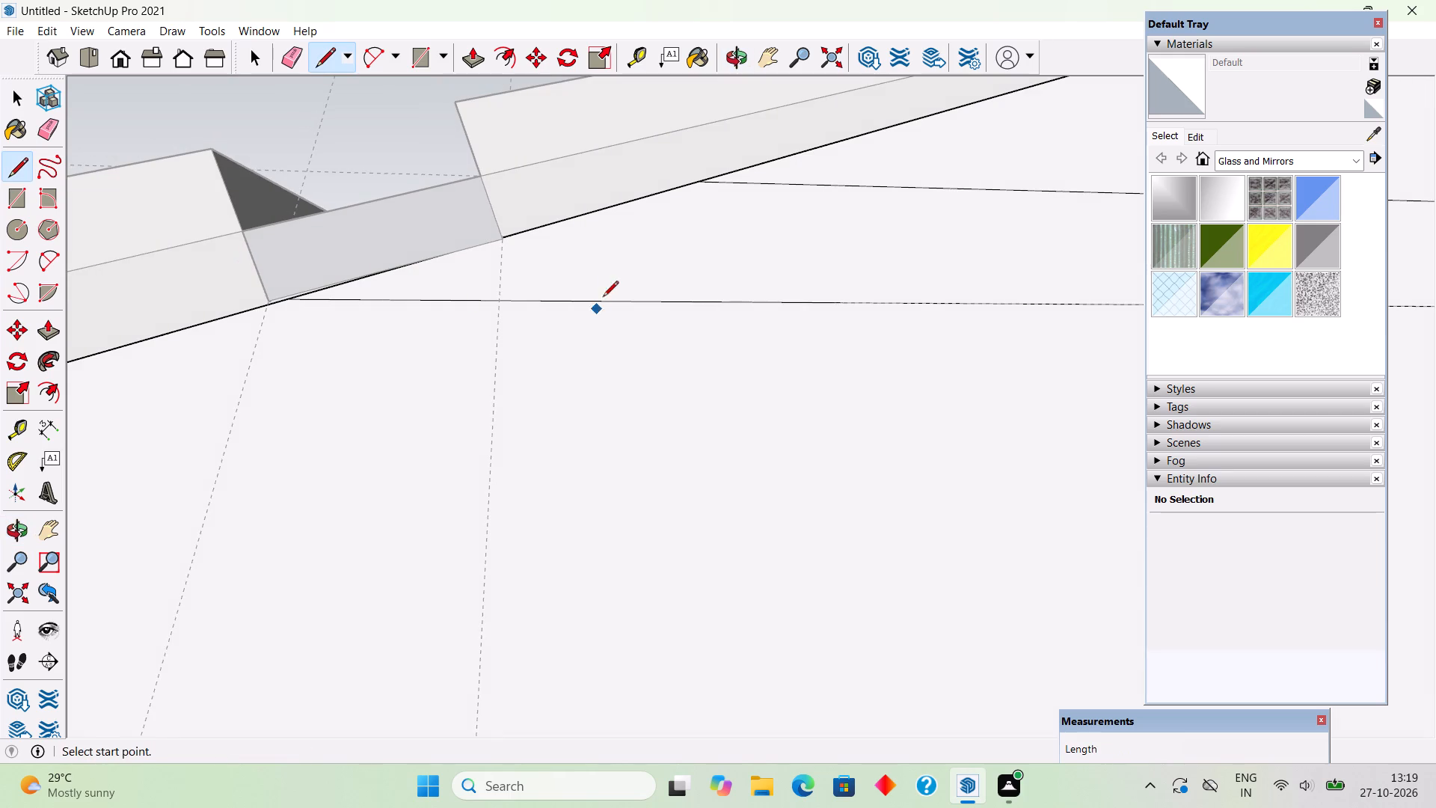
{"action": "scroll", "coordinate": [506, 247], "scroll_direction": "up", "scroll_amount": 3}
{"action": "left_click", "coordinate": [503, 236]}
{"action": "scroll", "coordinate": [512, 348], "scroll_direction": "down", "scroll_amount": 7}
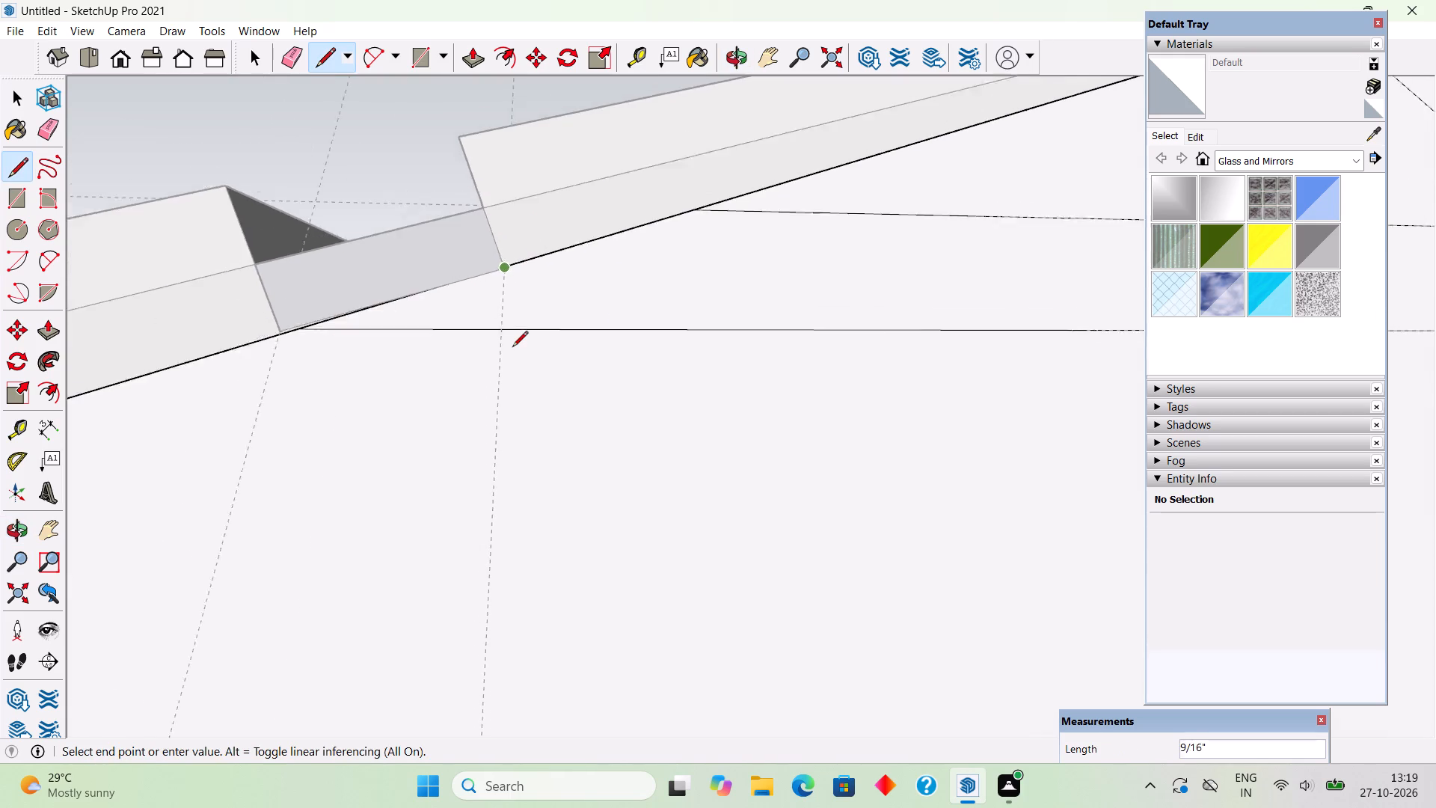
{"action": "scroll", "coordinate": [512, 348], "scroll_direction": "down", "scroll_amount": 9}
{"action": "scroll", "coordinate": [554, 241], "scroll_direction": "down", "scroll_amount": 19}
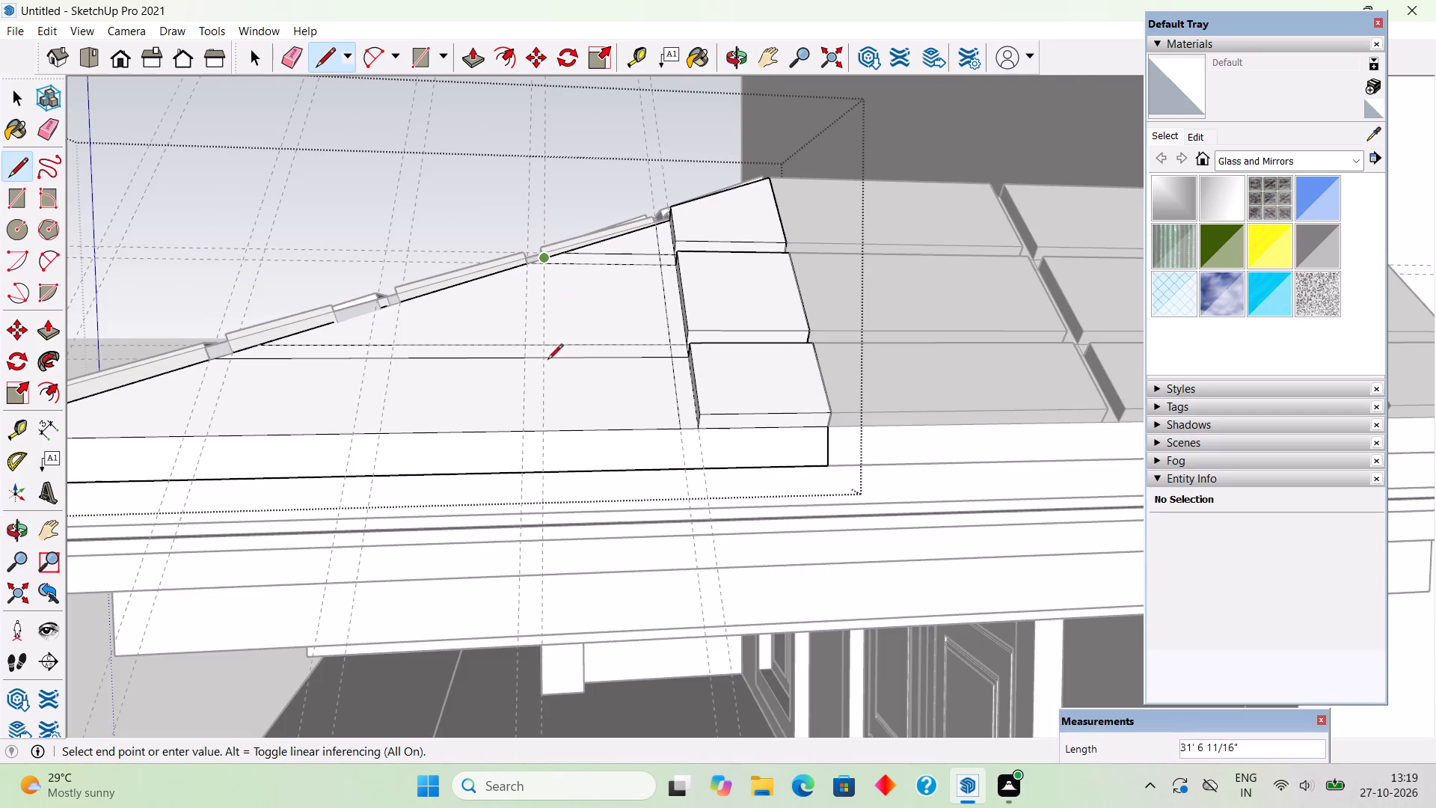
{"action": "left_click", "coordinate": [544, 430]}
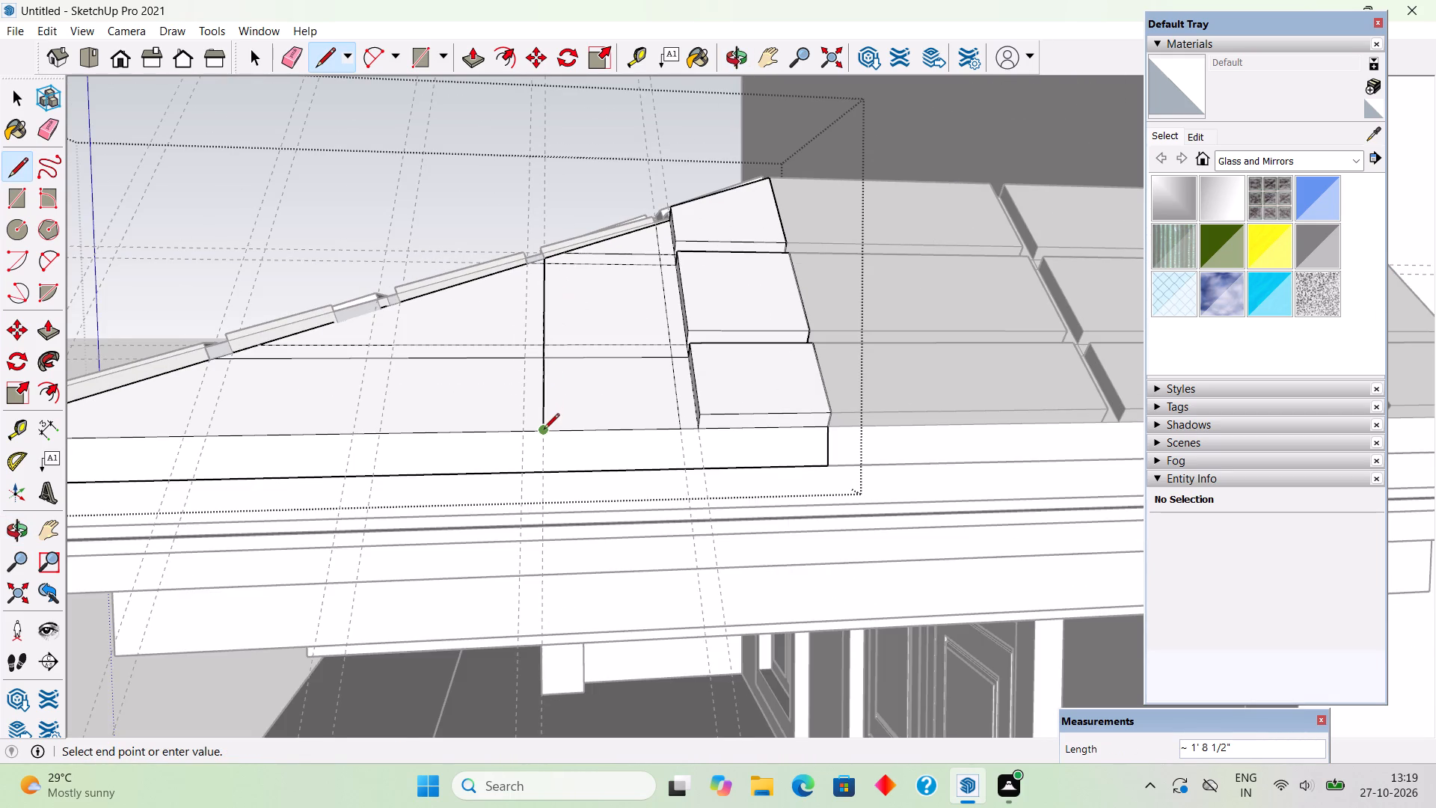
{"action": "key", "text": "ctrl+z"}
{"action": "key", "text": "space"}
Close the corner extension's editing.
{"action": "middle_click_drag", "start_coordinate": [629, 451], "coordinate": [933, 555]}
{"action": "scroll", "coordinate": [654, 340], "scroll_direction": "up", "scroll_amount": 3}
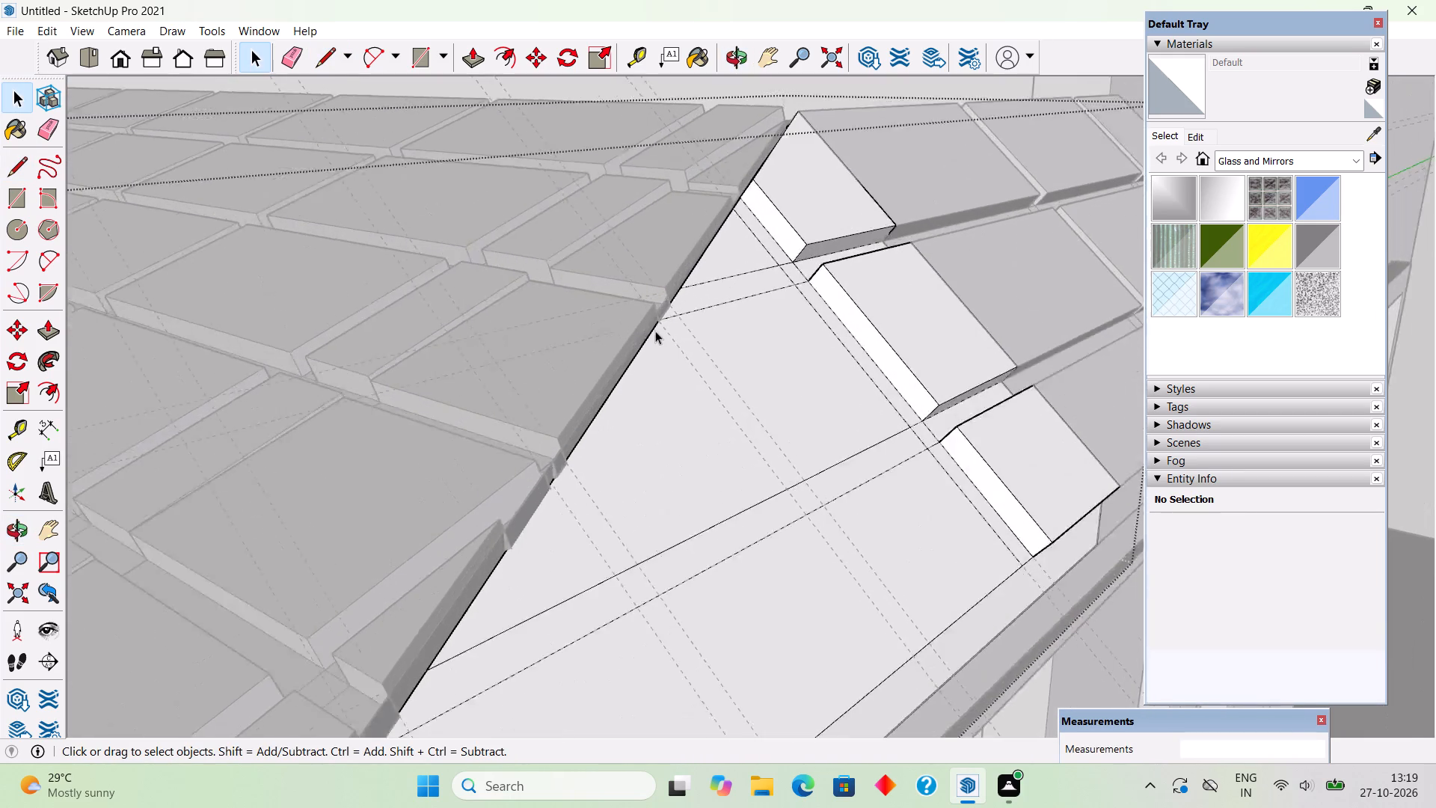
{"action": "scroll", "coordinate": [655, 331], "scroll_direction": "up", "scroll_amount": 7}
{"action": "left_click", "coordinate": [668, 337]}
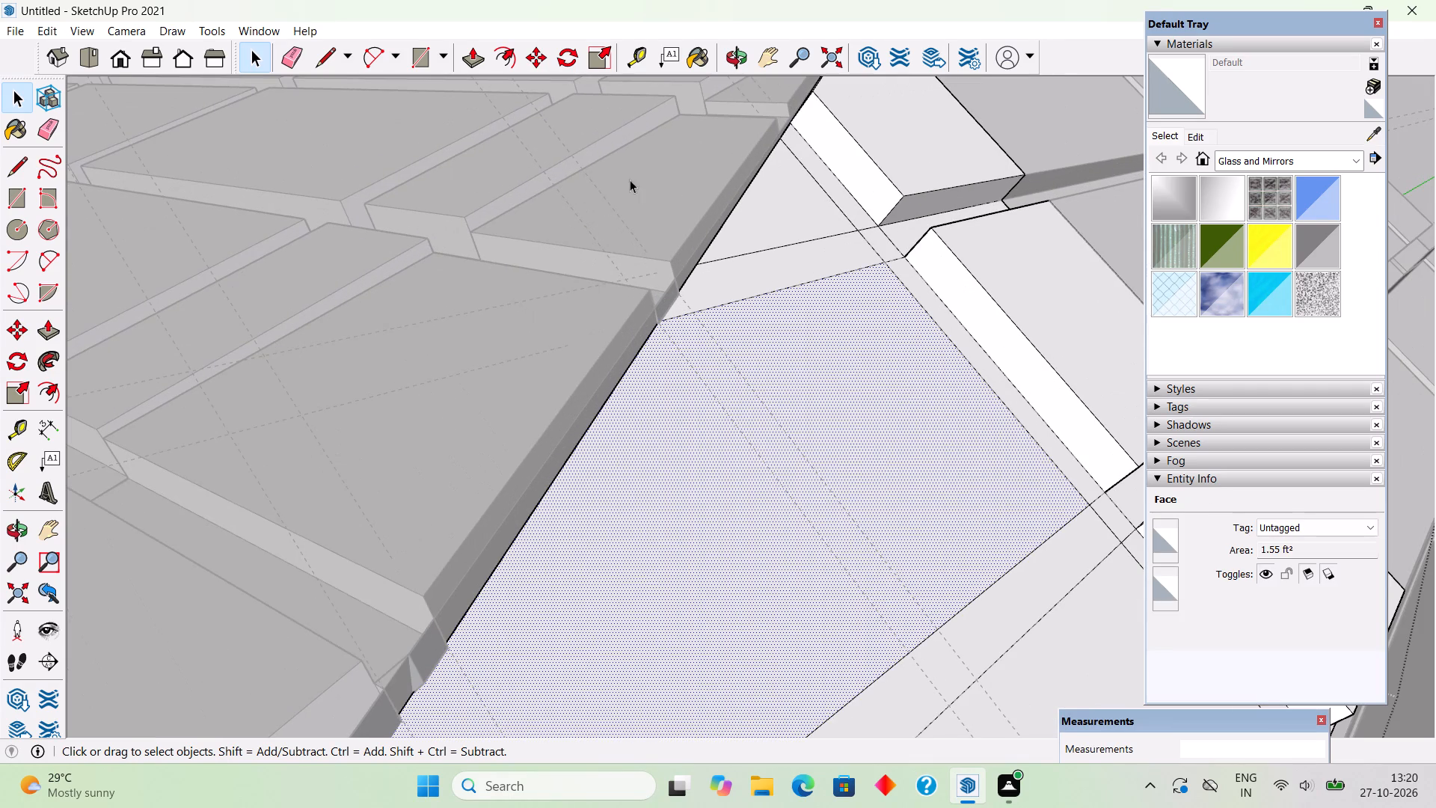
{"action": "left_click", "coordinate": [636, 175]}
{"action": "scroll", "coordinate": [727, 213], "scroll_direction": "down", "scroll_amount": 12}
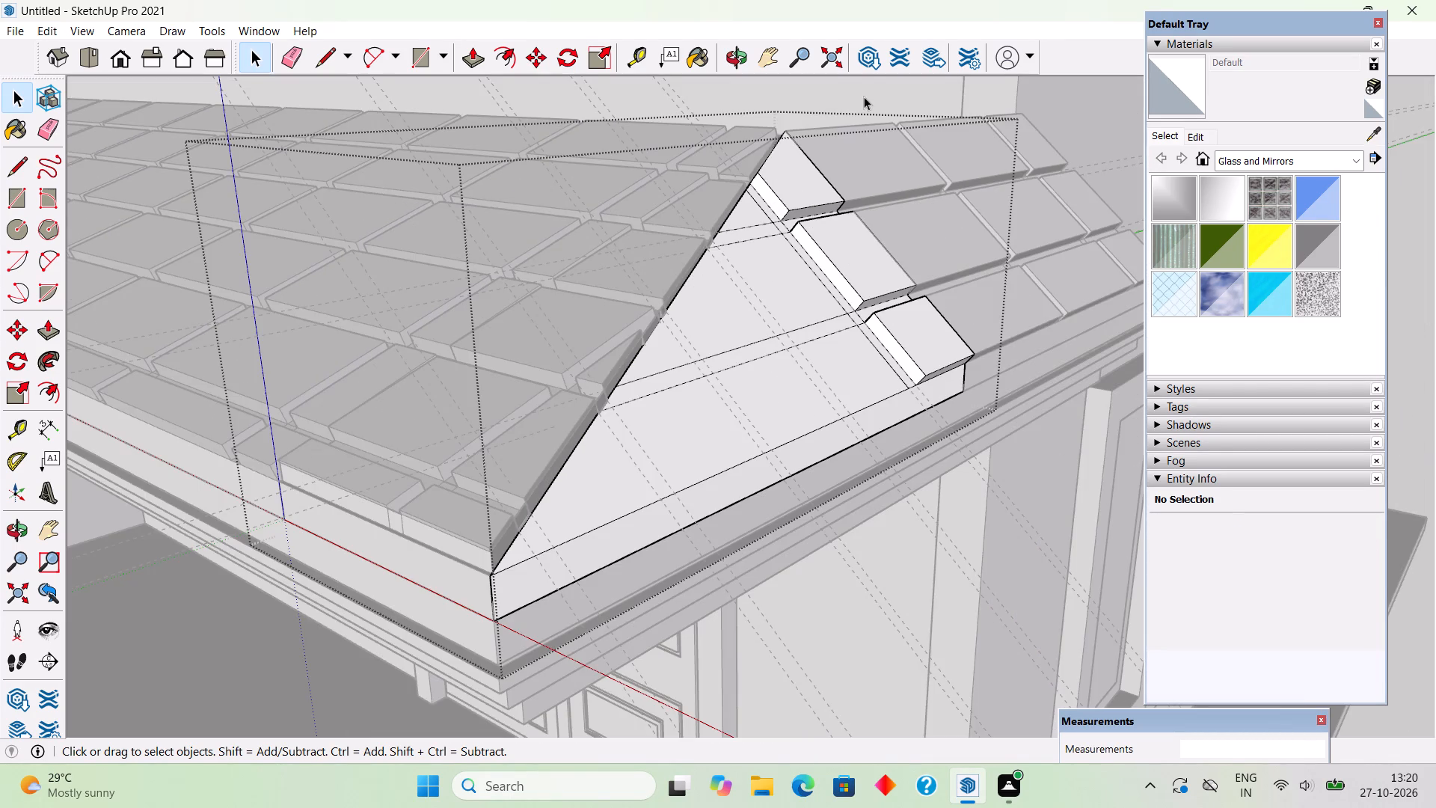
{"action": "left_click", "coordinate": [864, 91]}
Nudge the lower guide of the next groove down the diagonal joint onto the groove's bottom corner, finishing with about 1/16".
{"action": "scroll", "coordinate": [722, 241], "scroll_direction": "up", "scroll_amount": 8}
{"action": "middle_click_drag", "start_coordinate": [746, 279], "coordinate": [795, 313]}
{"action": "scroll", "coordinate": [791, 314], "scroll_direction": "up", "scroll_amount": 6}
{"action": "left_click", "coordinate": [776, 301]}
{"action": "scroll", "coordinate": [705, 334], "scroll_direction": "up", "scroll_amount": 5}
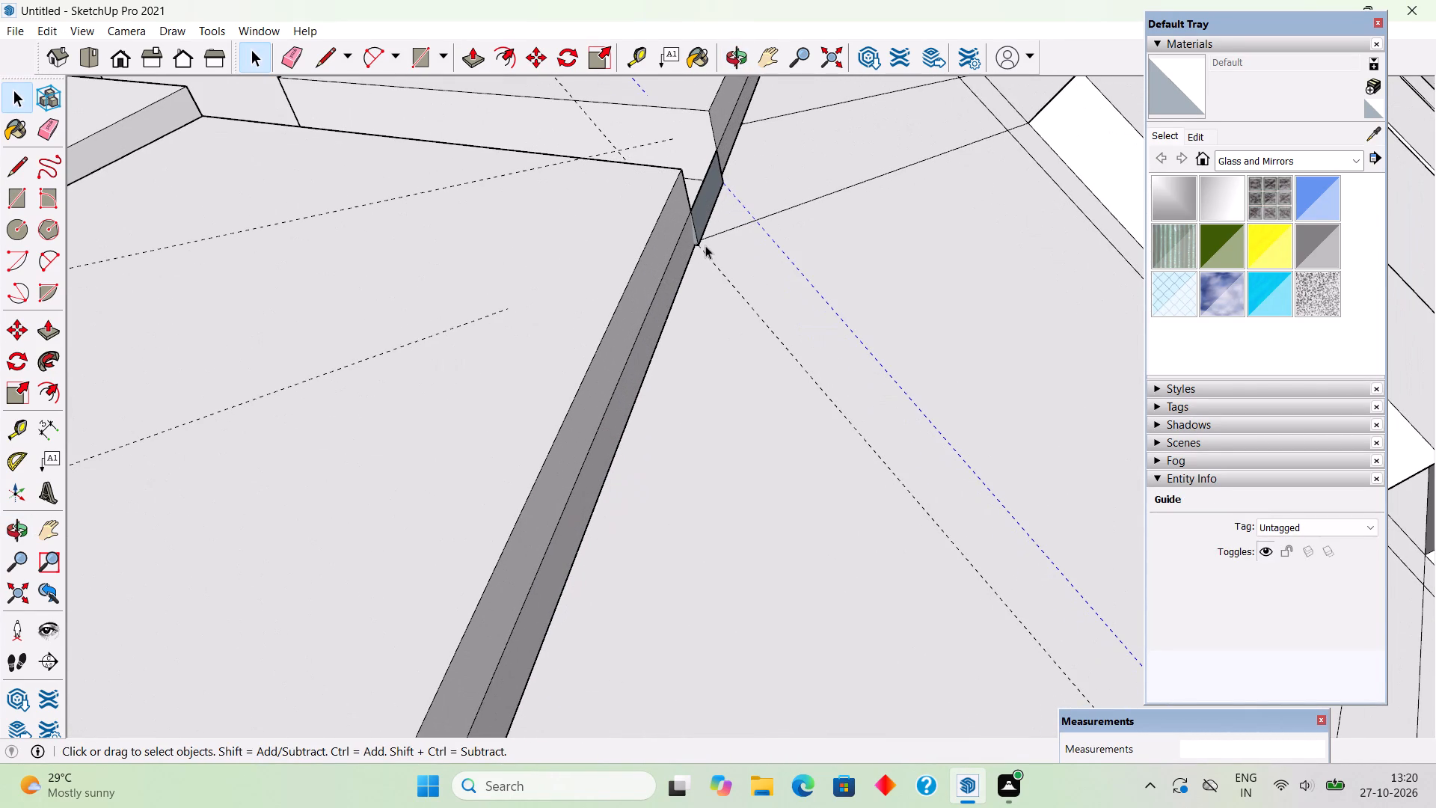
{"action": "left_click", "coordinate": [705, 251]}
{"action": "scroll", "coordinate": [681, 275], "scroll_direction": "up", "scroll_amount": 1}
{"action": "middle_click_drag", "start_coordinate": [678, 274], "coordinate": [503, 149]}
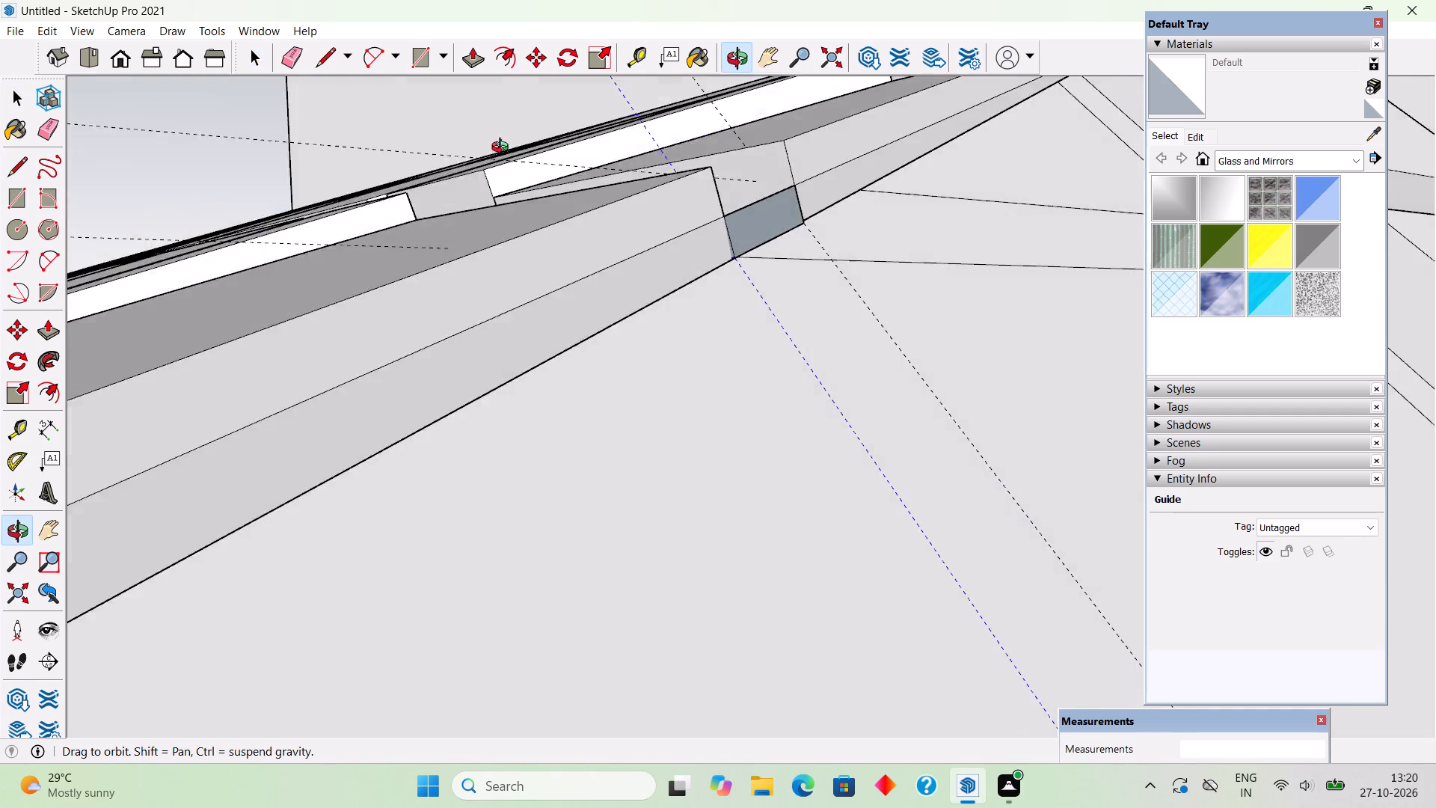
{"action": "middle_click_drag", "start_coordinate": [503, 149], "coordinate": [679, 34]}
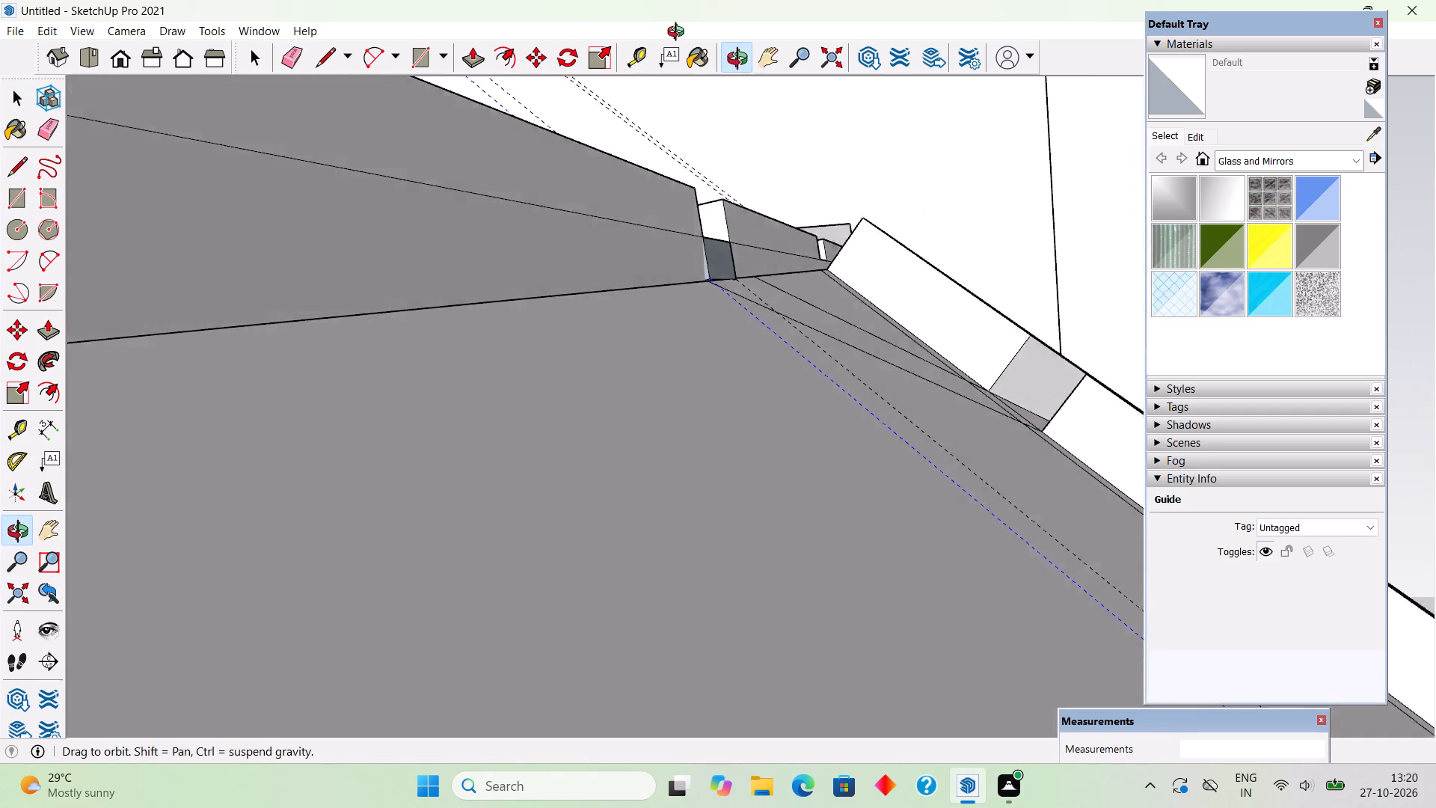
{"action": "middle_click_drag", "start_coordinate": [679, 34], "coordinate": [743, 34]}
{"action": "scroll", "coordinate": [687, 310], "scroll_direction": "up", "scroll_amount": 14}
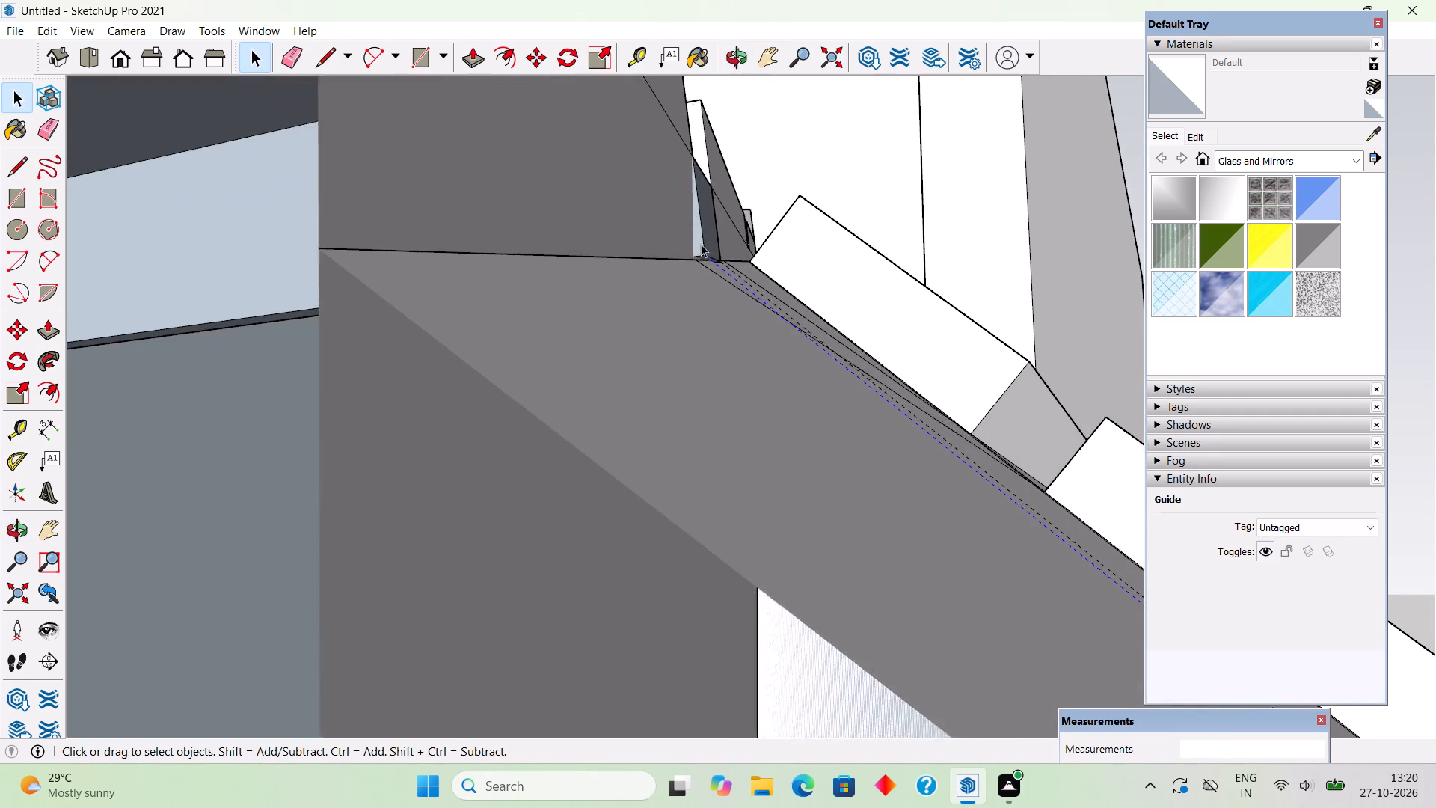
{"action": "scroll", "coordinate": [701, 244], "scroll_direction": "up", "scroll_amount": 8}
{"action": "middle_click_drag", "start_coordinate": [706, 271], "coordinate": [681, 307]}
{"action": "scroll", "coordinate": [688, 299], "scroll_direction": "up", "scroll_amount": 2}
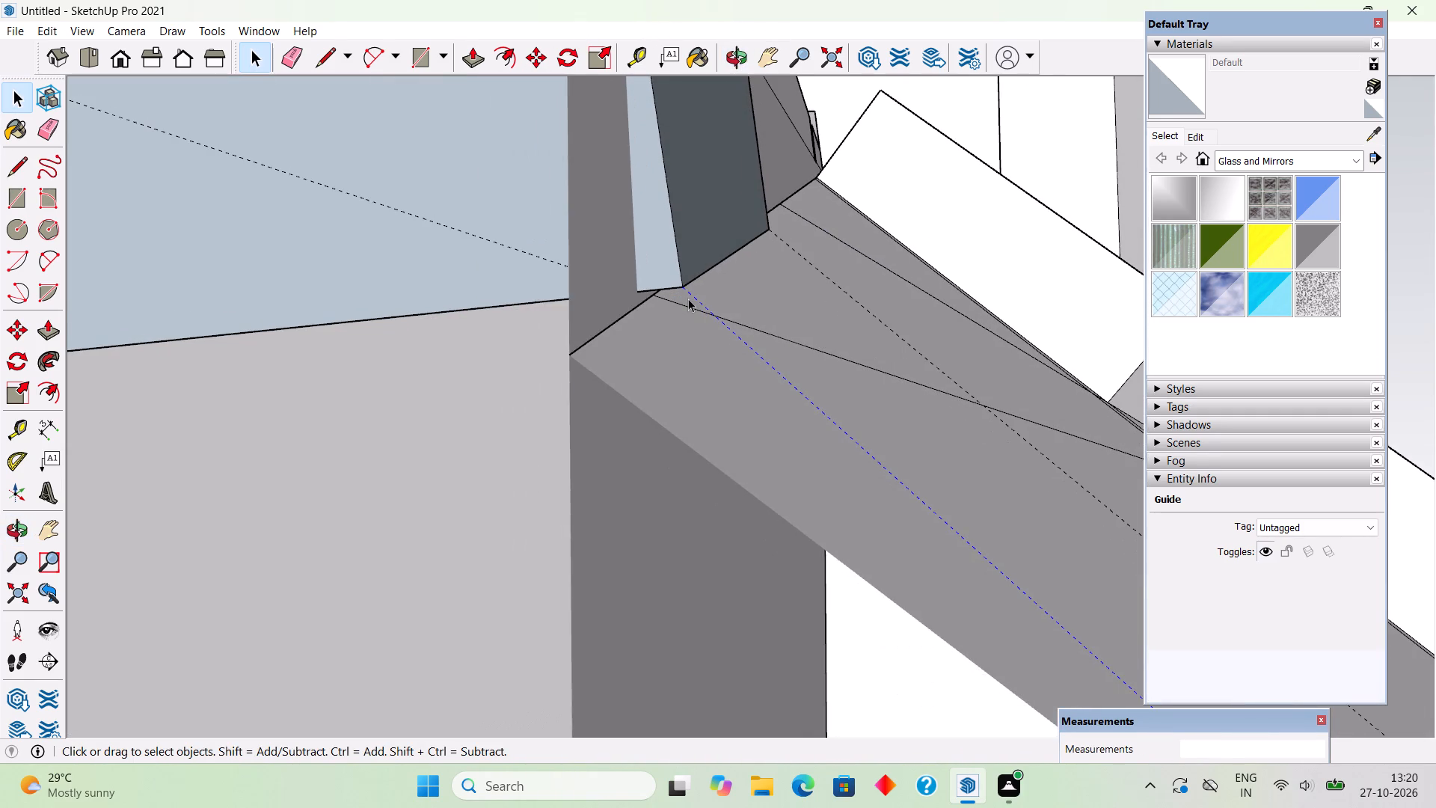
{"action": "scroll", "coordinate": [688, 299], "scroll_direction": "up", "scroll_amount": 2}
{"action": "middle_click_drag", "start_coordinate": [684, 299], "coordinate": [663, 322]}
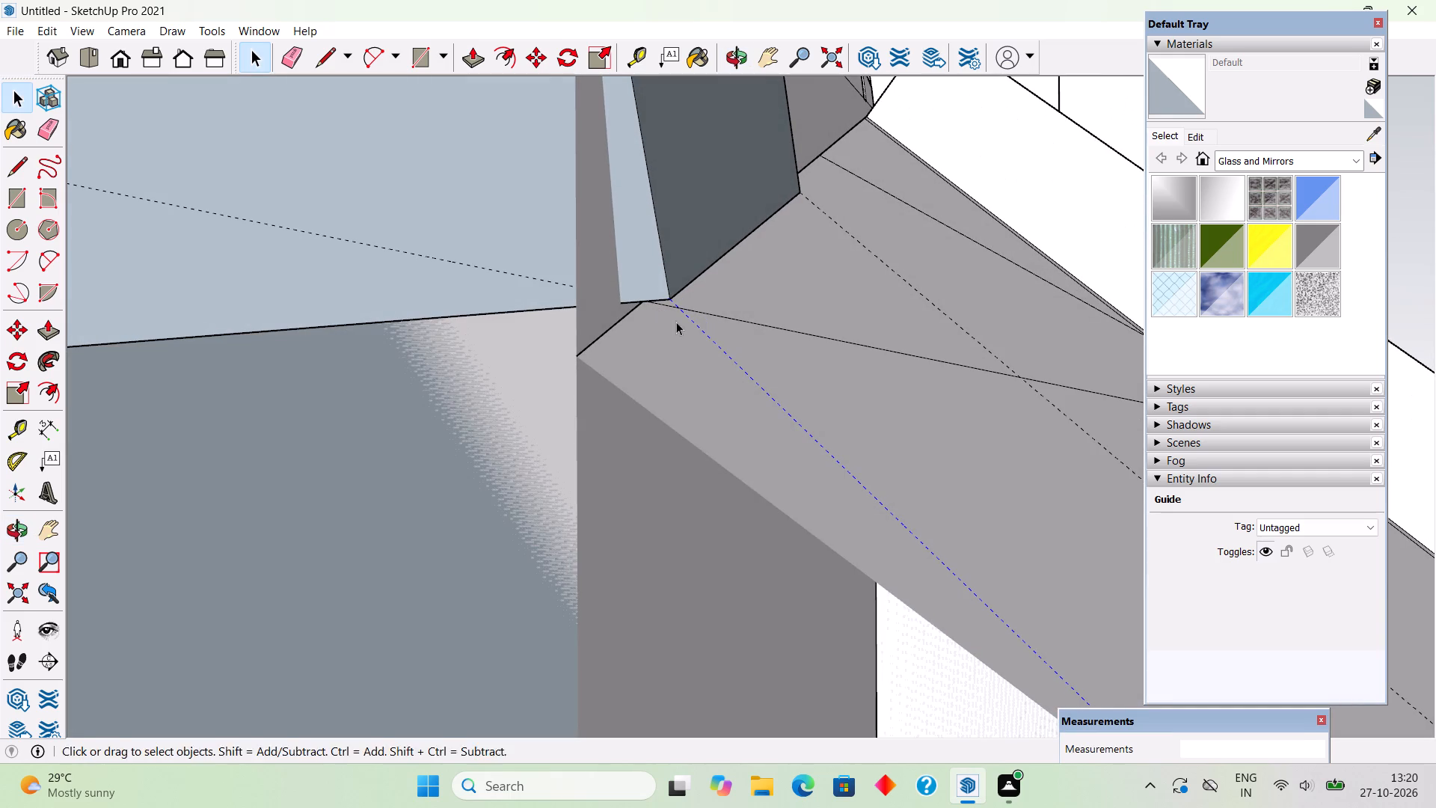
{"action": "key", "text": "m"}
{"action": "left_click", "coordinate": [689, 319]}
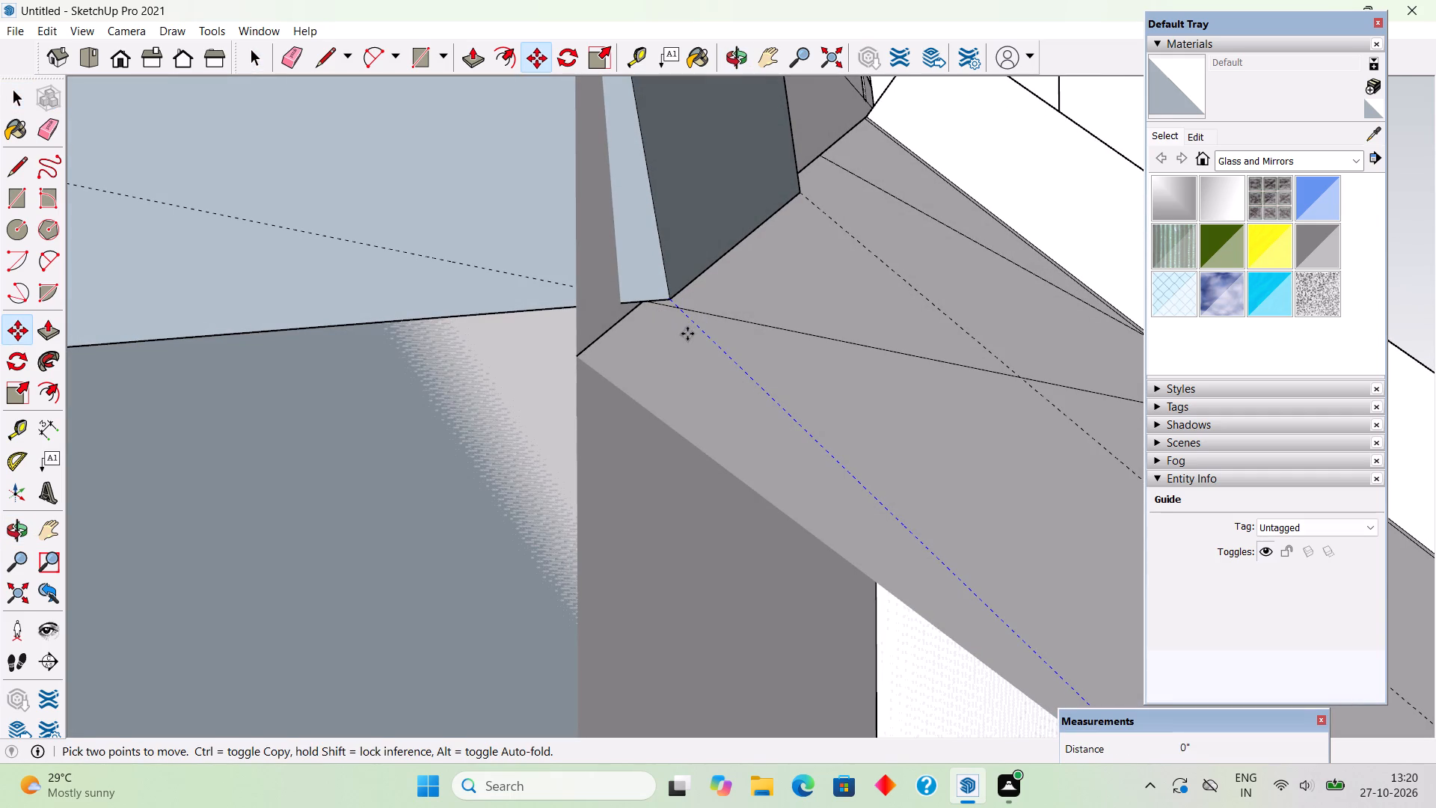
{"action": "left_click", "coordinate": [699, 325]}
{"action": "scroll", "coordinate": [692, 339], "scroll_direction": "up", "scroll_amount": 6}
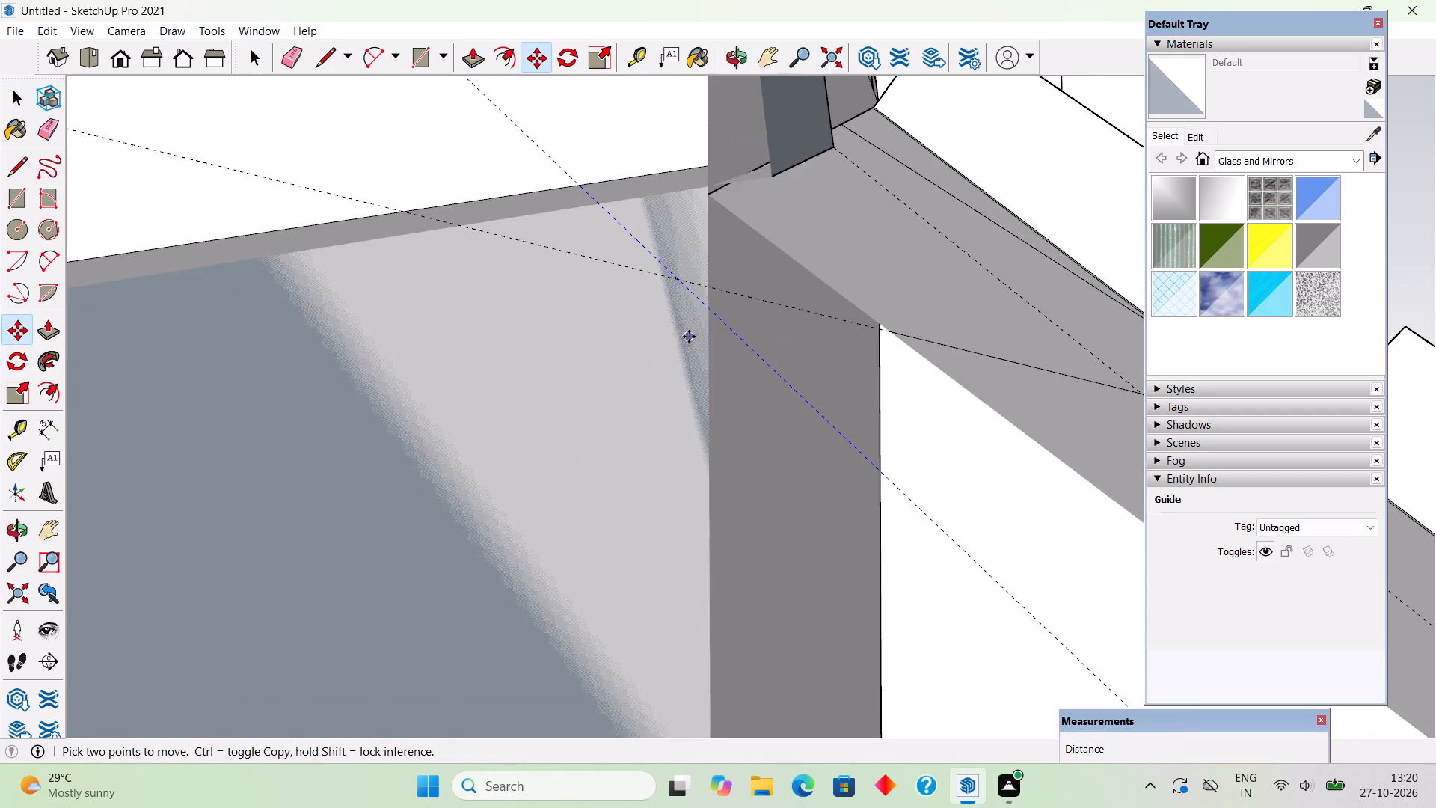
{"action": "scroll", "coordinate": [689, 337], "scroll_direction": "down", "scroll_amount": 6}
{"action": "left_click", "coordinate": [731, 370]}
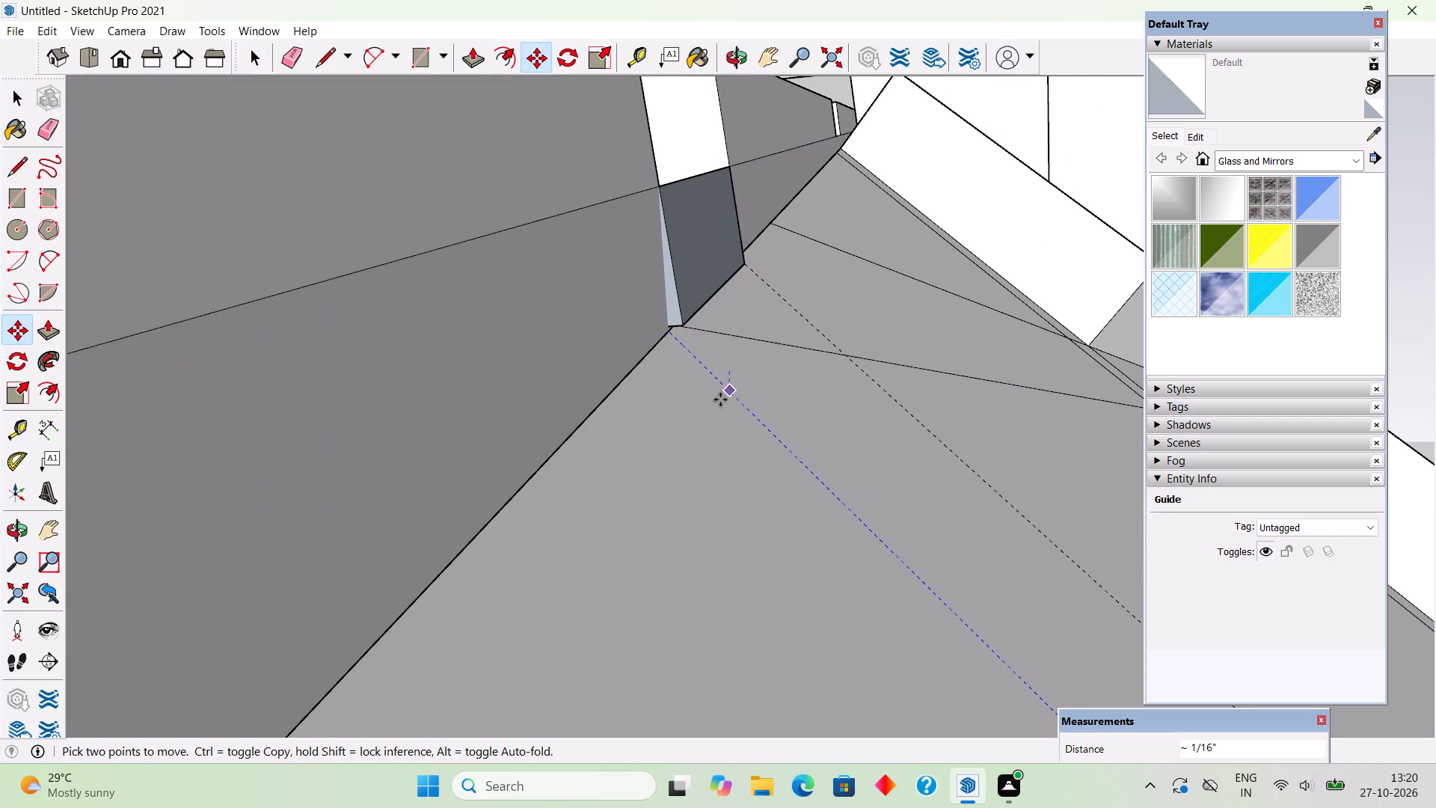
{"action": "left_click", "coordinate": [720, 400]}
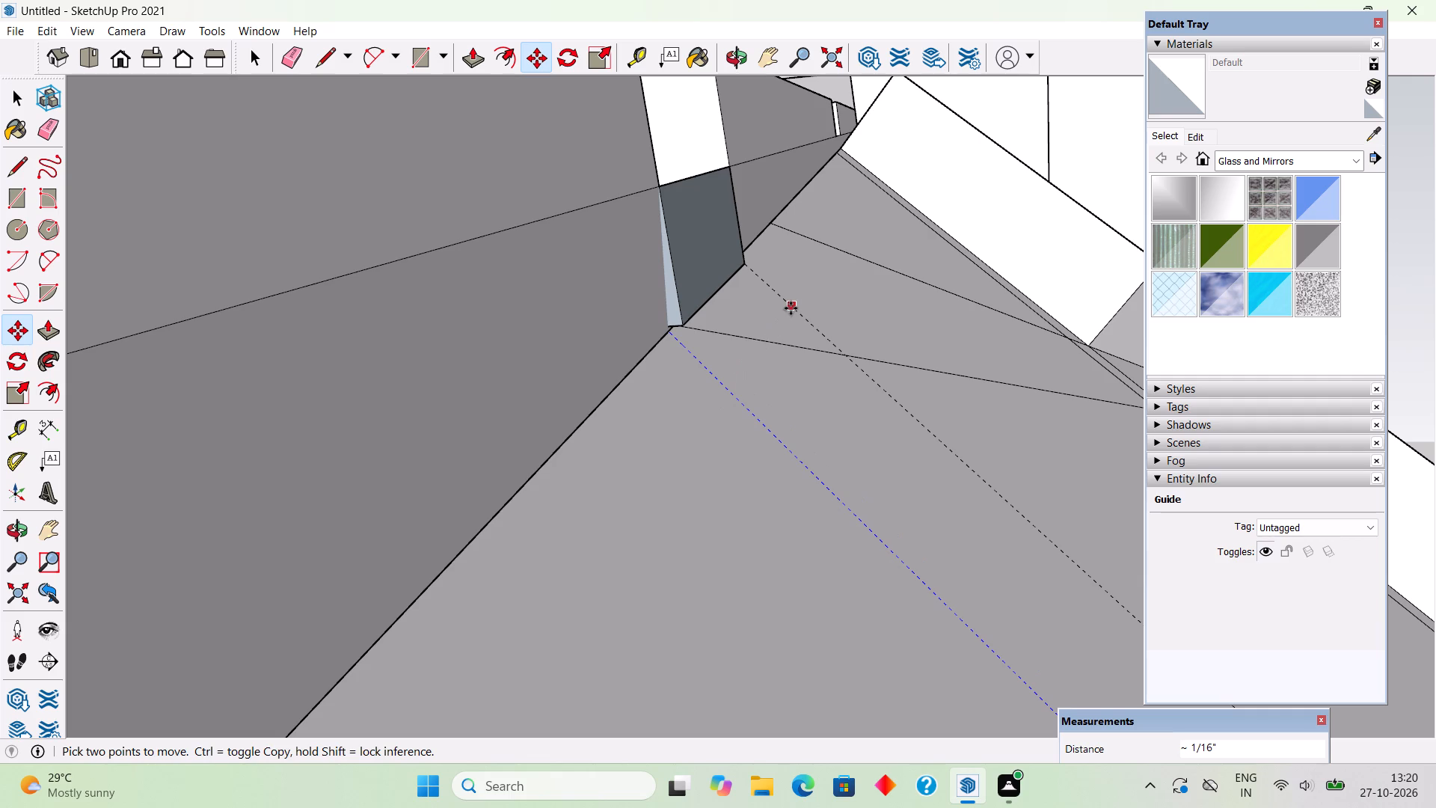
Move the upper guide of the same groove about 1/8" straight down at the diagonal joint.
{"action": "key", "text": "space"}
{"action": "left_click", "coordinate": [797, 314]}
{"action": "key", "text": "m"}
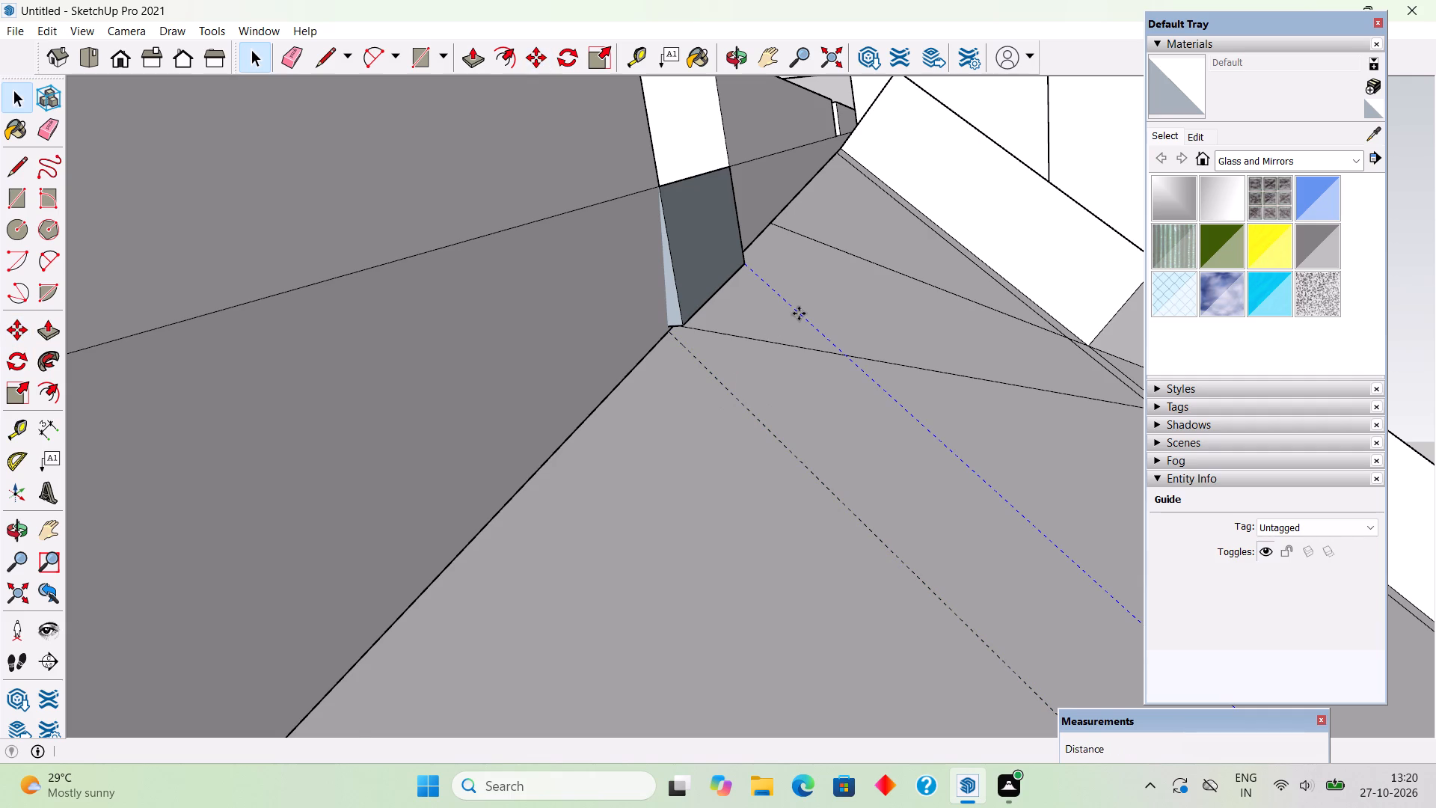
{"action": "left_click", "coordinate": [799, 313]}
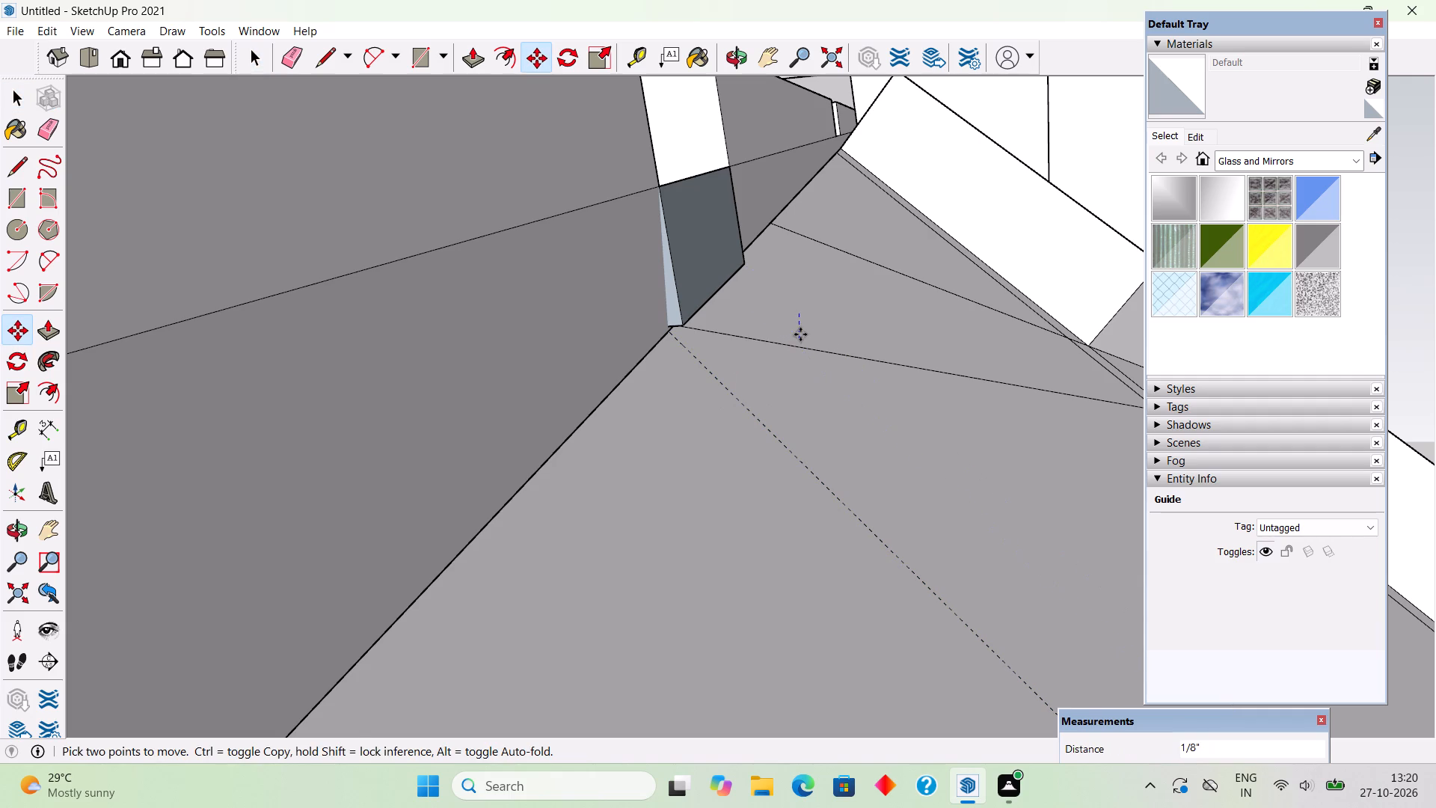
{"action": "left_click", "coordinate": [801, 343]}
{"action": "scroll", "coordinate": [745, 373], "scroll_direction": "down", "scroll_amount": 5}
{"action": "middle_click_drag", "start_coordinate": [660, 309], "coordinate": [595, 237]}
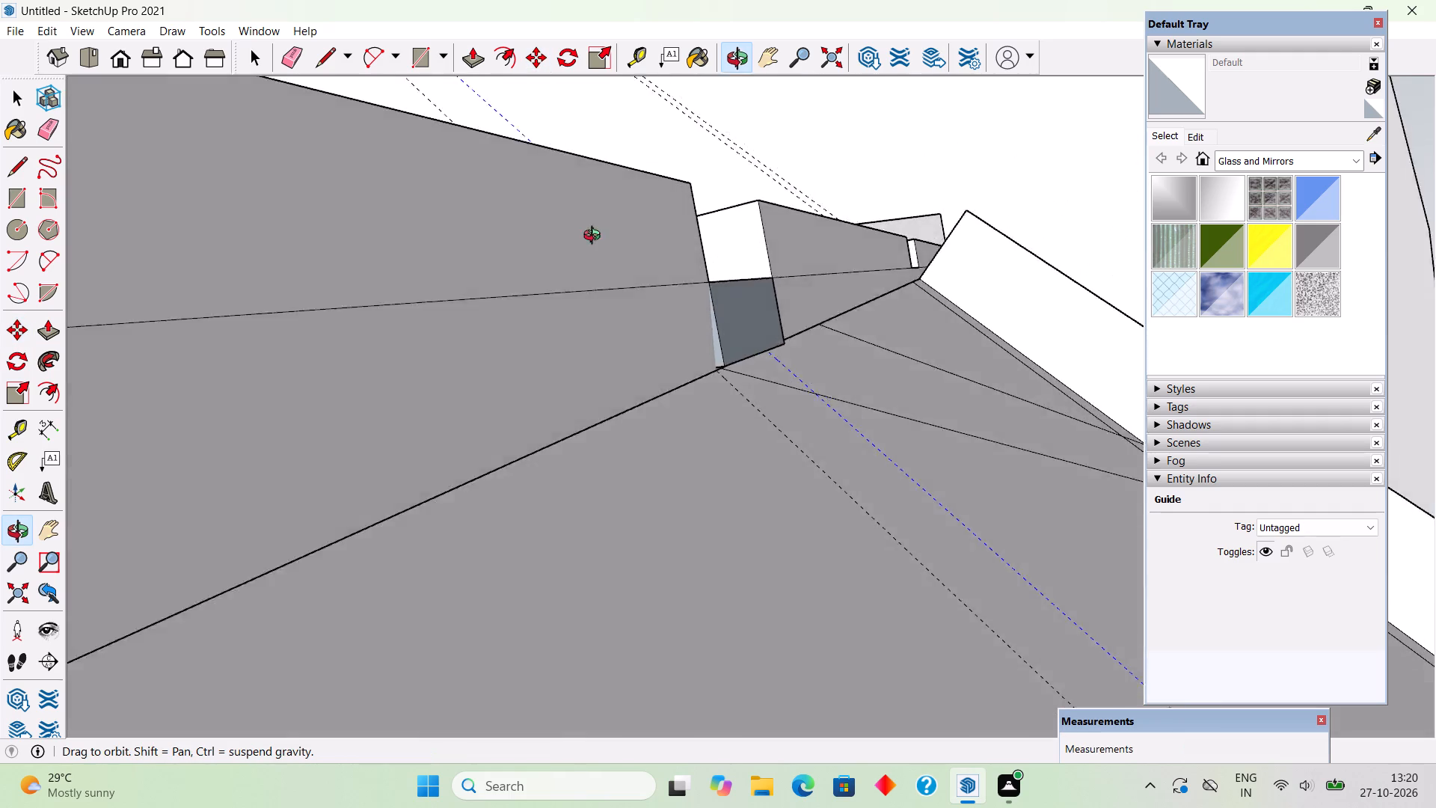
{"action": "middle_click_drag", "start_coordinate": [595, 237], "coordinate": [558, 286]}
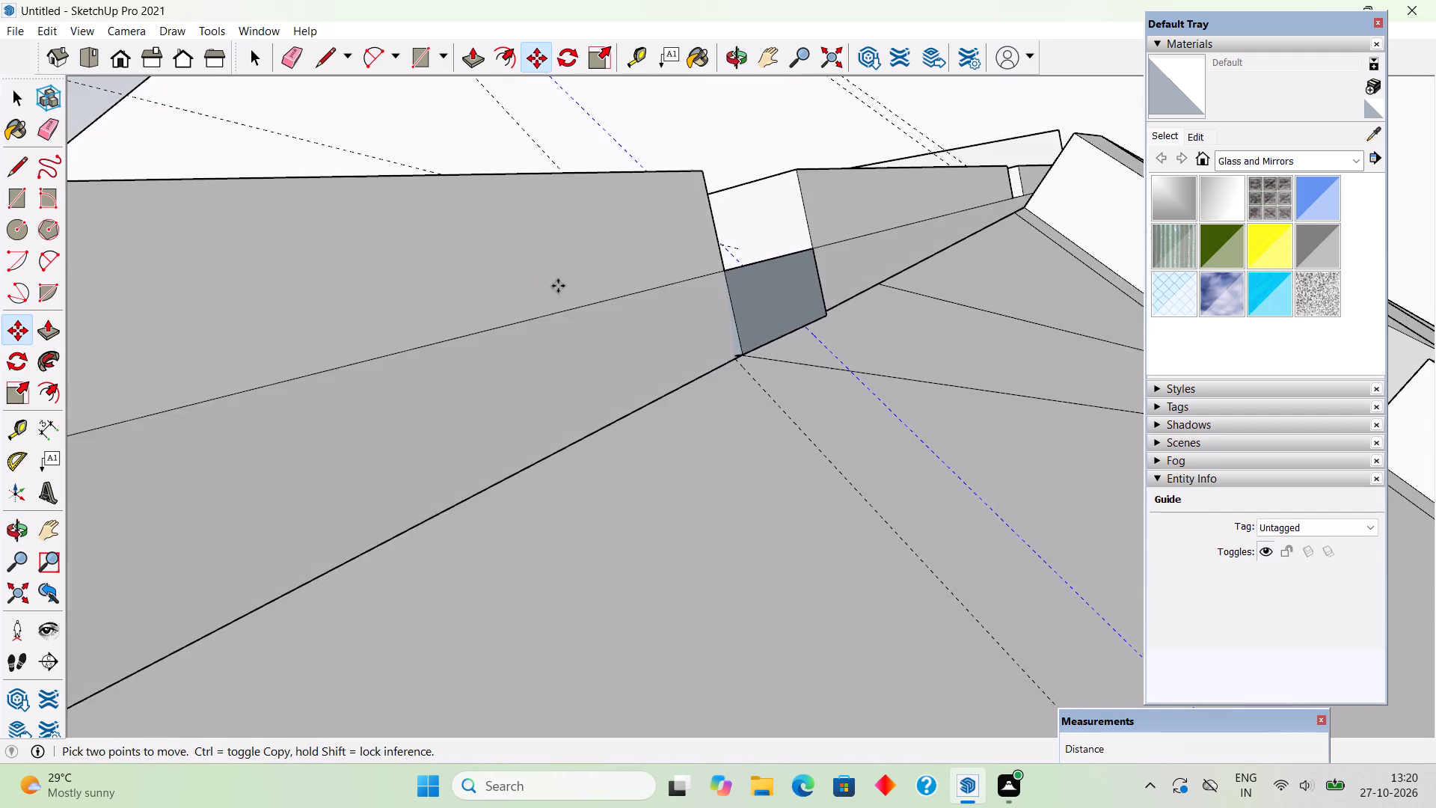
Move the lower guide of the following groove down the diagonal joint about 1 1/16" onto the groove's bottom corner.
{"action": "scroll", "coordinate": [568, 278], "scroll_direction": "down", "scroll_amount": 5}
{"action": "scroll", "coordinate": [722, 224], "scroll_direction": "down", "scroll_amount": 15}
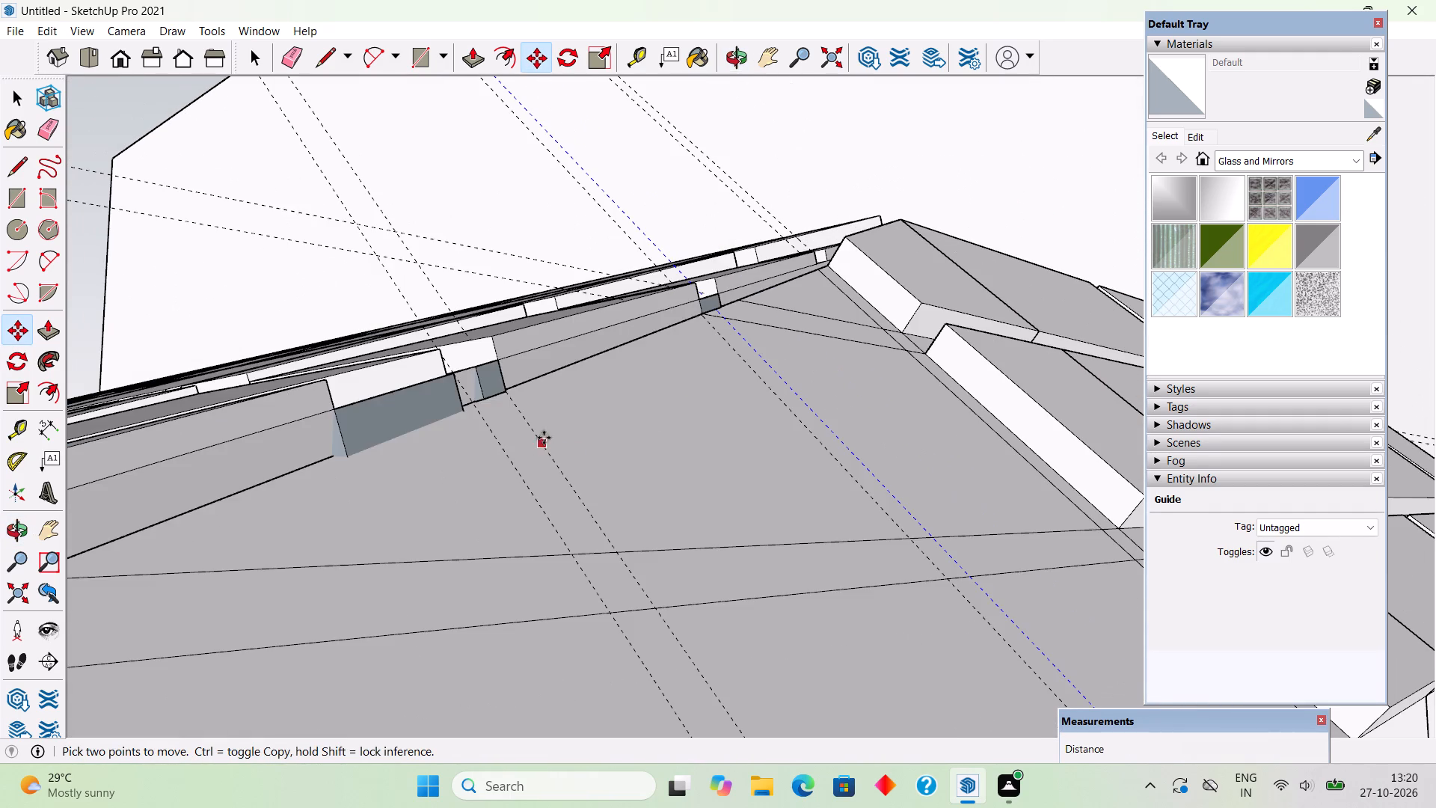
{"action": "middle_click_drag", "start_coordinate": [544, 423], "coordinate": [551, 400]}
{"action": "scroll", "coordinate": [493, 367], "scroll_direction": "up", "scroll_amount": 5}
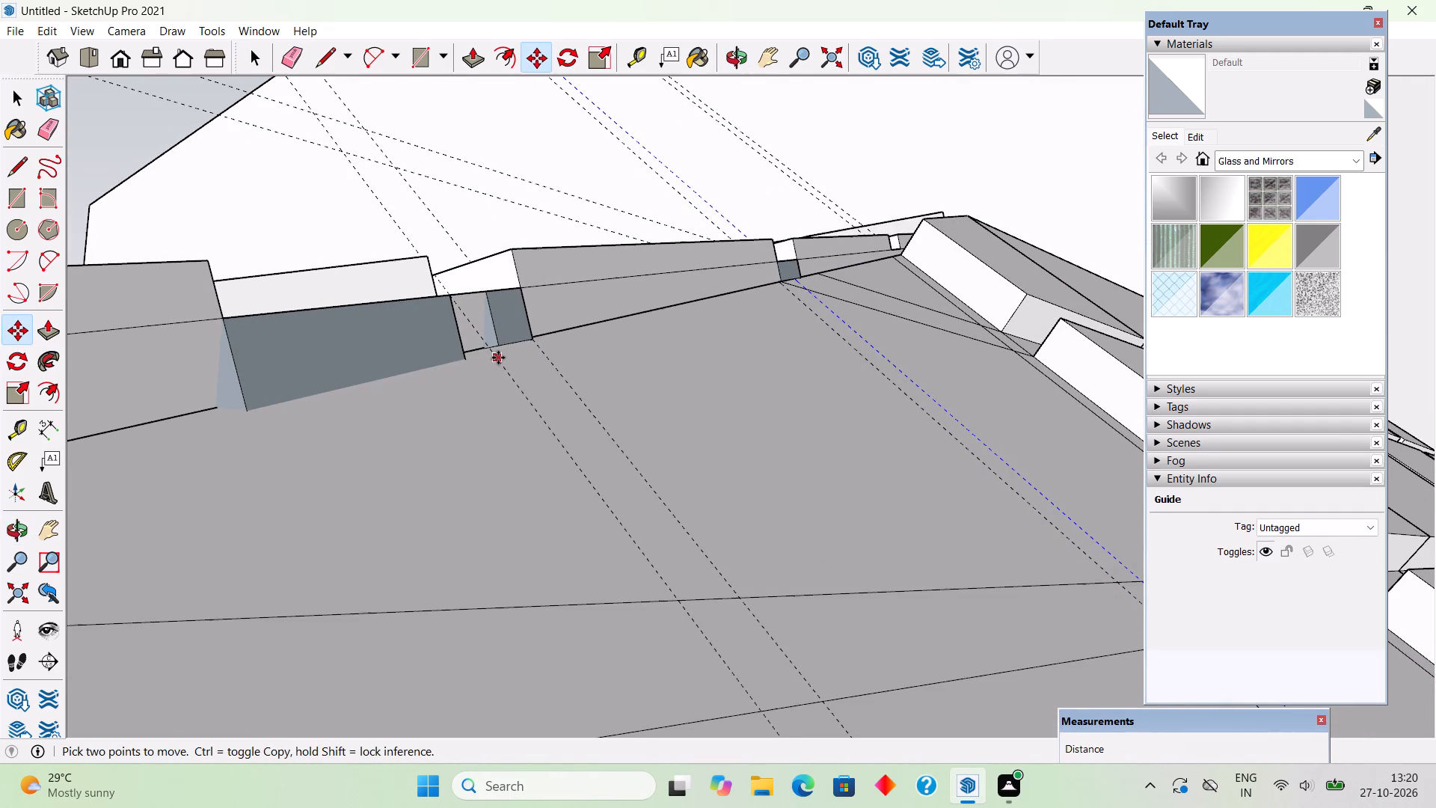
{"action": "key", "text": "space"}
{"action": "left_click", "coordinate": [498, 358]}
{"action": "key", "text": "m"}
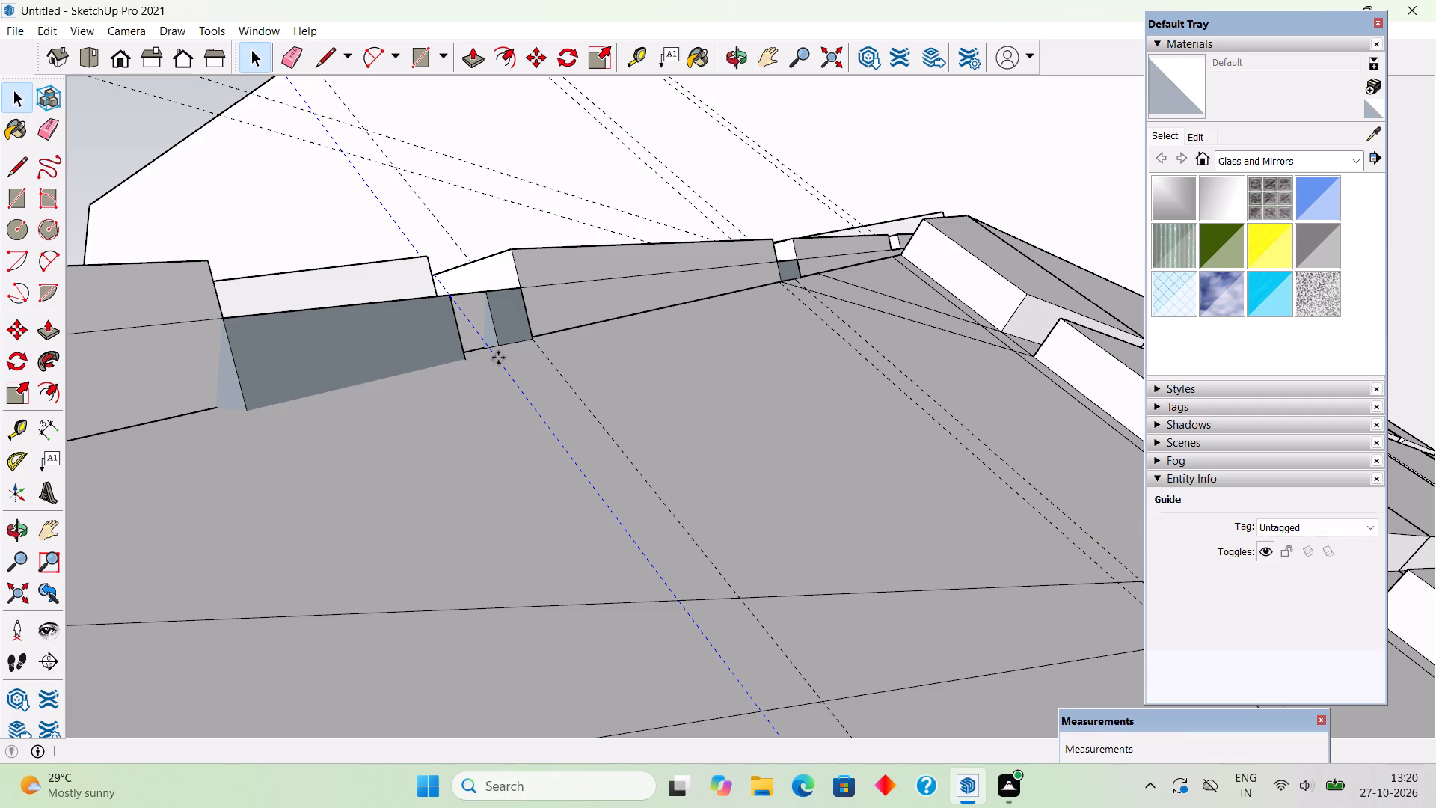
{"action": "left_click", "coordinate": [498, 358]}
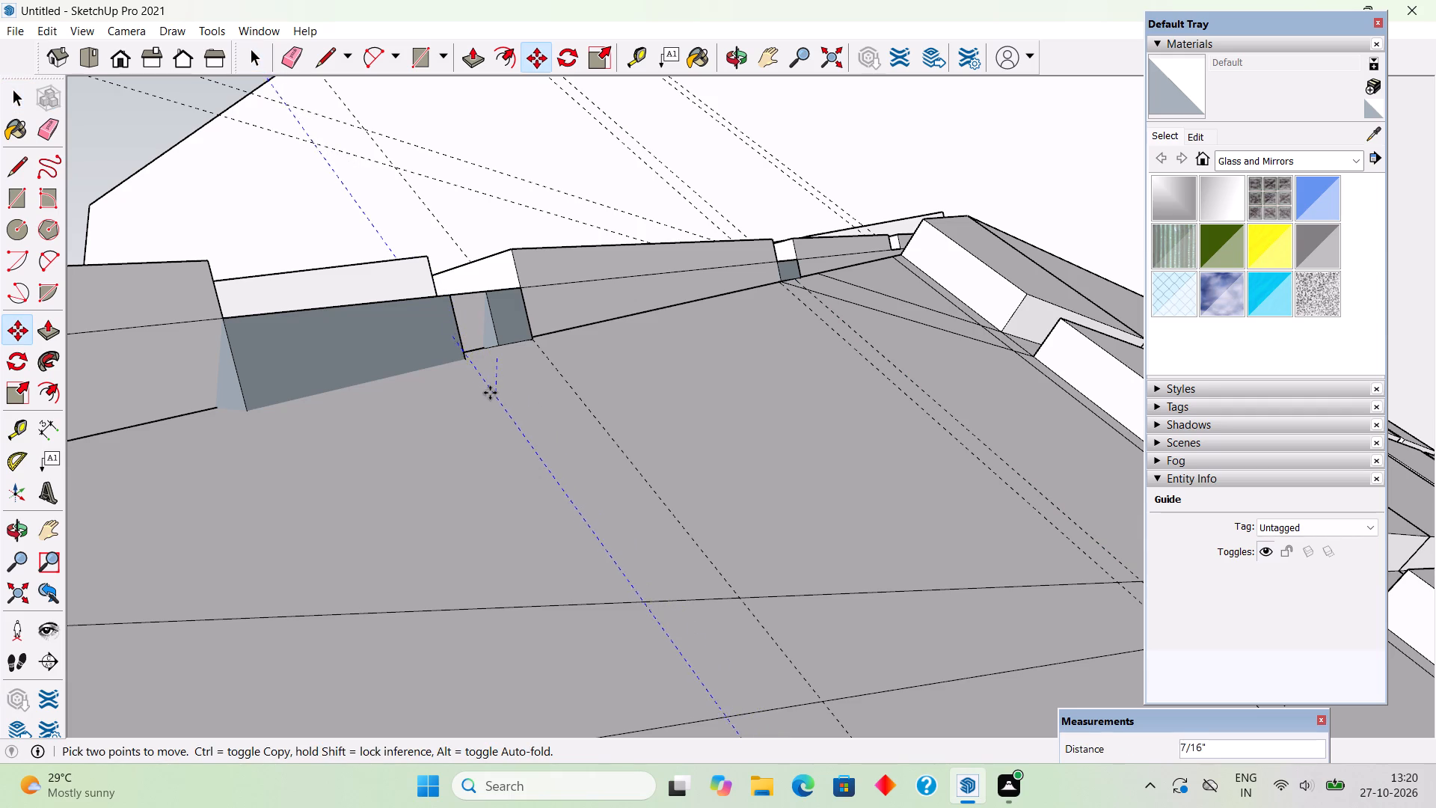
{"action": "scroll", "coordinate": [474, 366], "scroll_direction": "up", "scroll_amount": 4}
{"action": "middle_click_drag", "start_coordinate": [464, 373], "coordinate": [421, 605]}
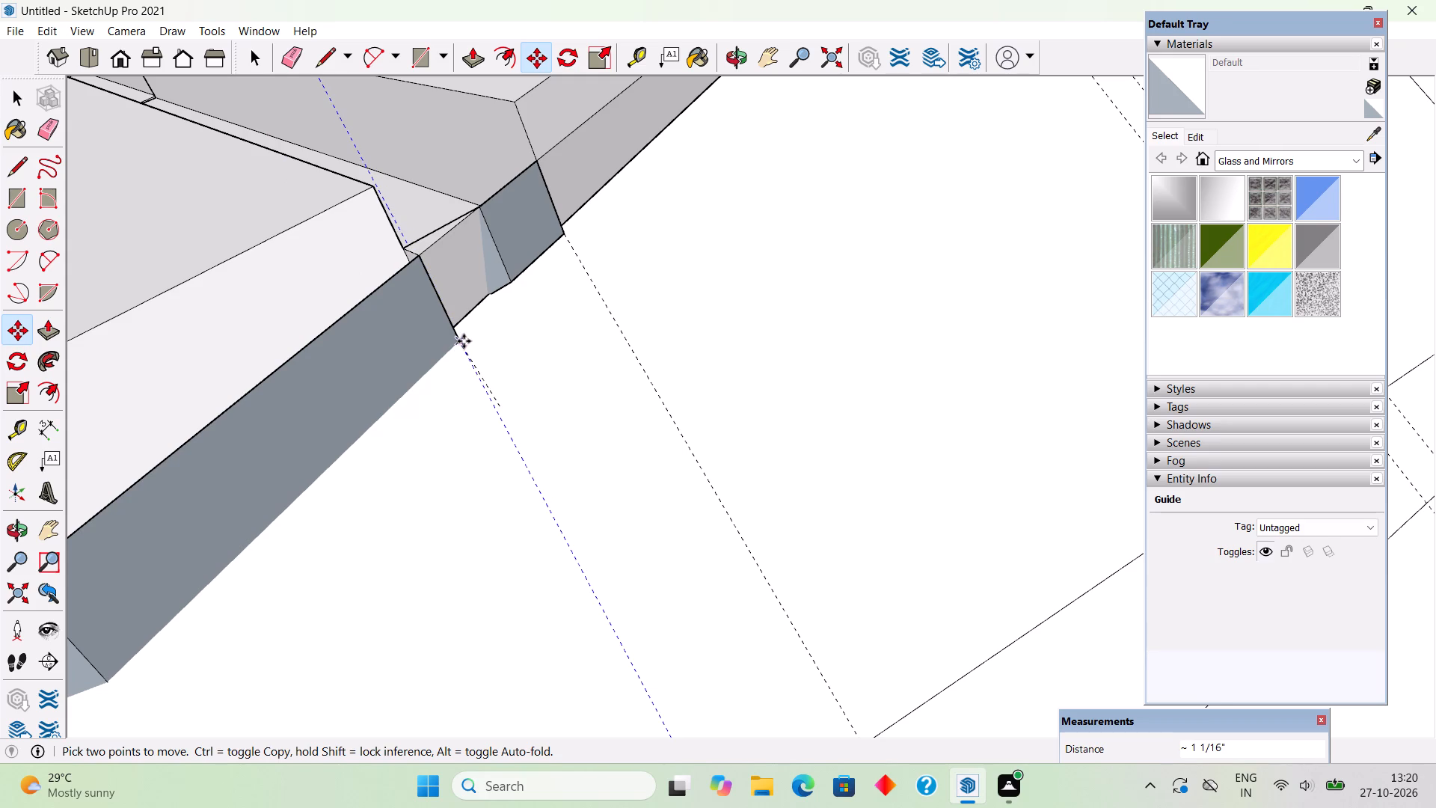
{"action": "left_click", "coordinate": [464, 341]}
Move the upper guide of that same groove down about 1/16" at the diagonal joint.
{"action": "middle_click_drag", "start_coordinate": [544, 374], "coordinate": [658, 274]}
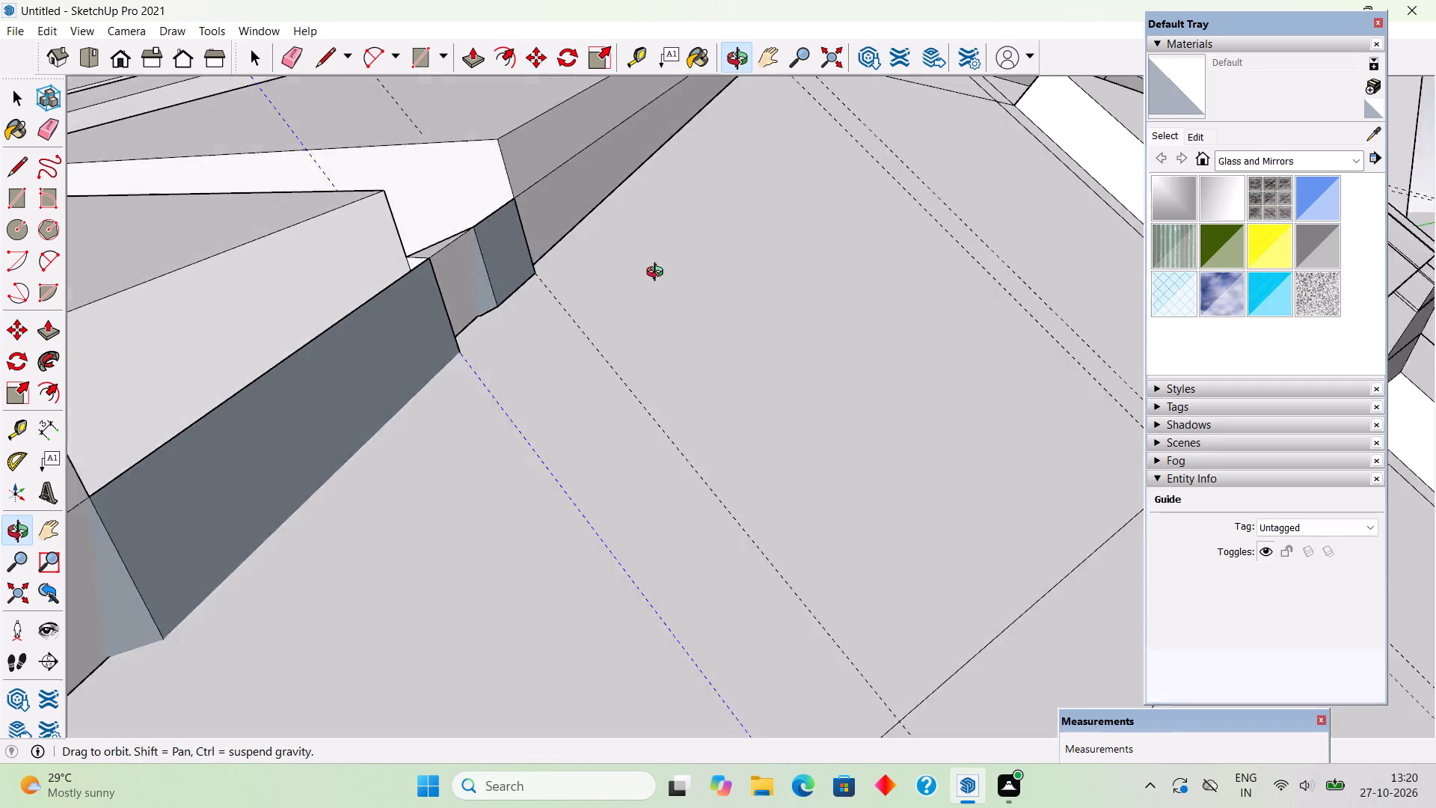
{"action": "middle_click_drag", "start_coordinate": [658, 274], "coordinate": [501, 135]}
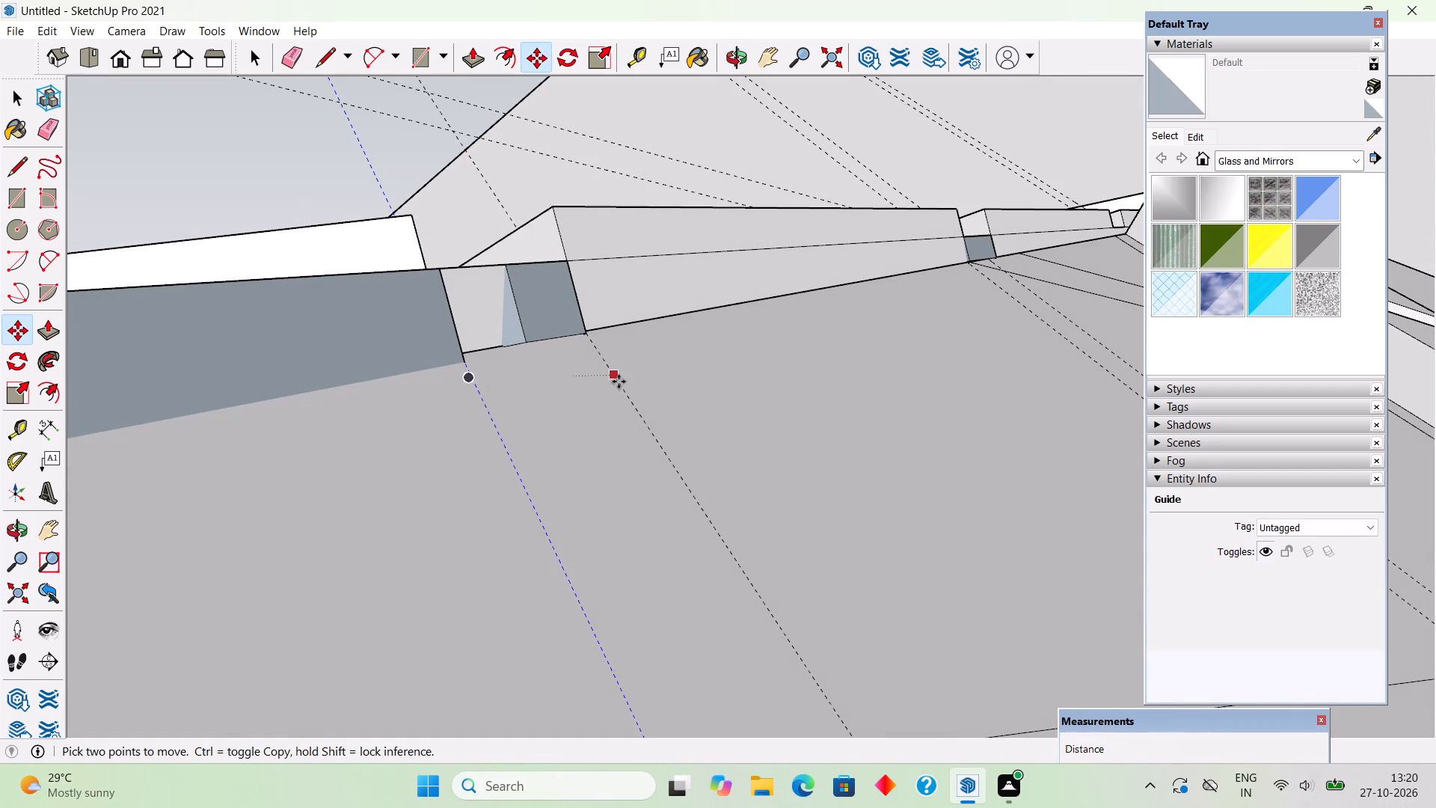
{"action": "left_click", "coordinate": [619, 382]}
{"action": "key", "text": "space"}
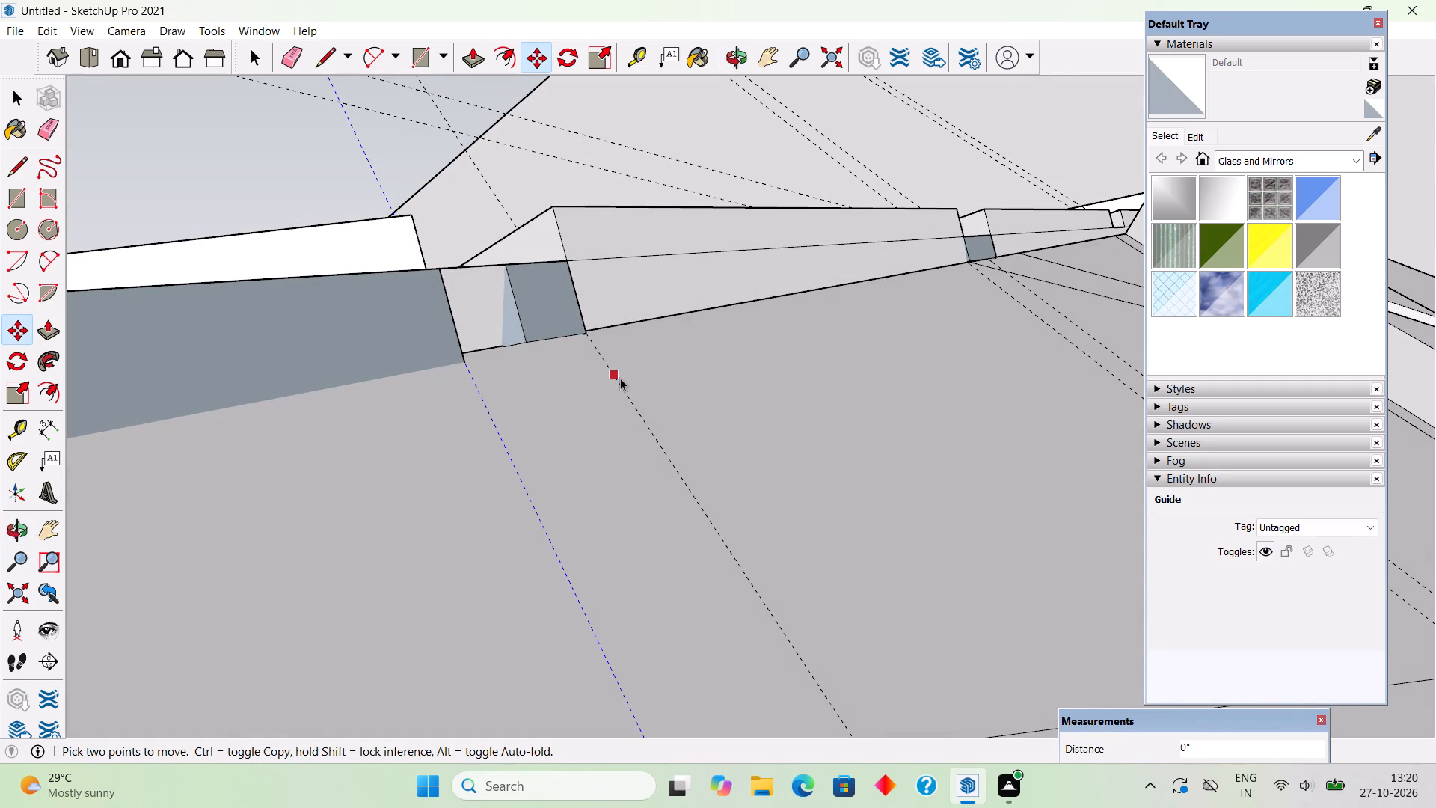
{"action": "left_click", "coordinate": [620, 378]}
{"action": "left_click", "coordinate": [620, 381]}
{"action": "key", "text": "m"}
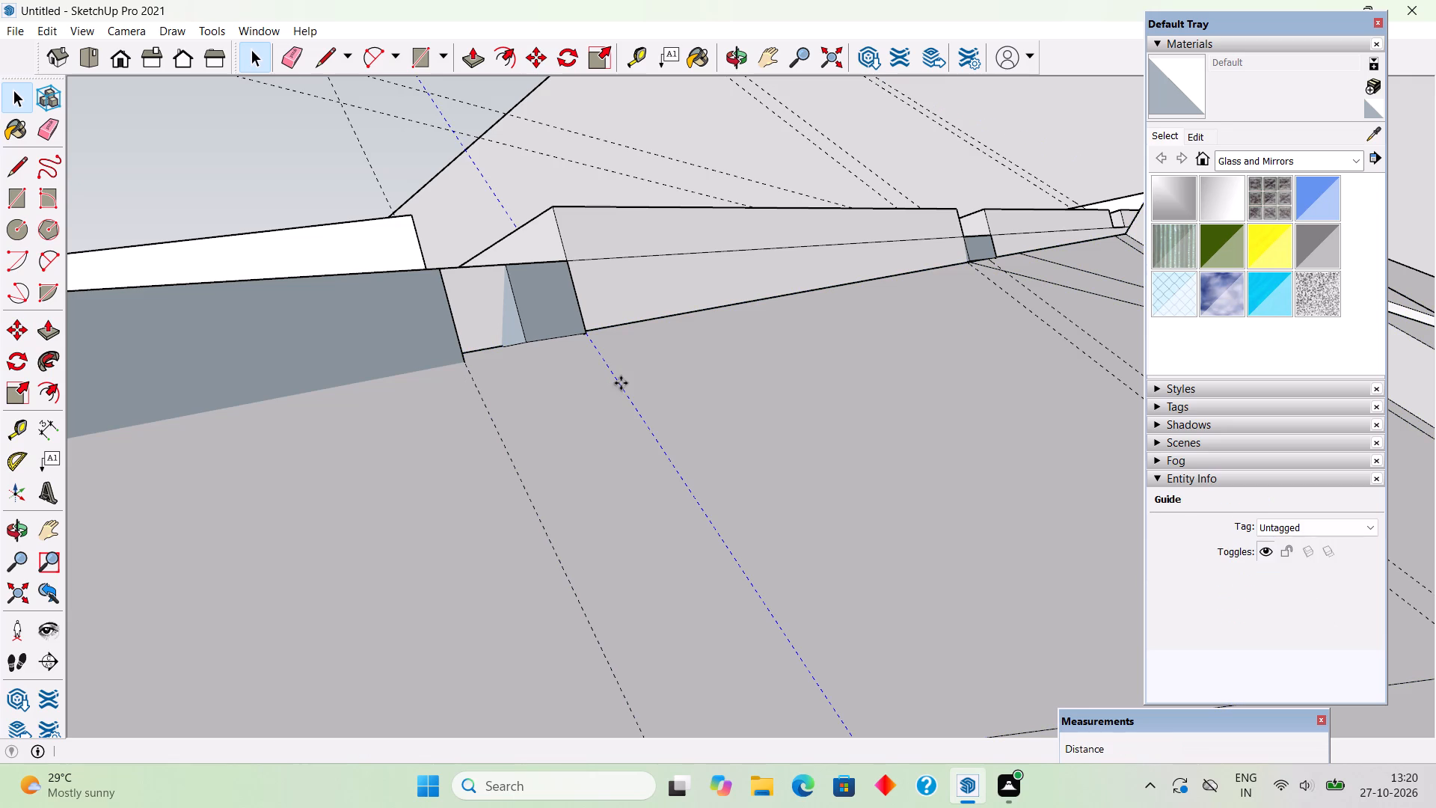
{"action": "left_click", "coordinate": [621, 383]}
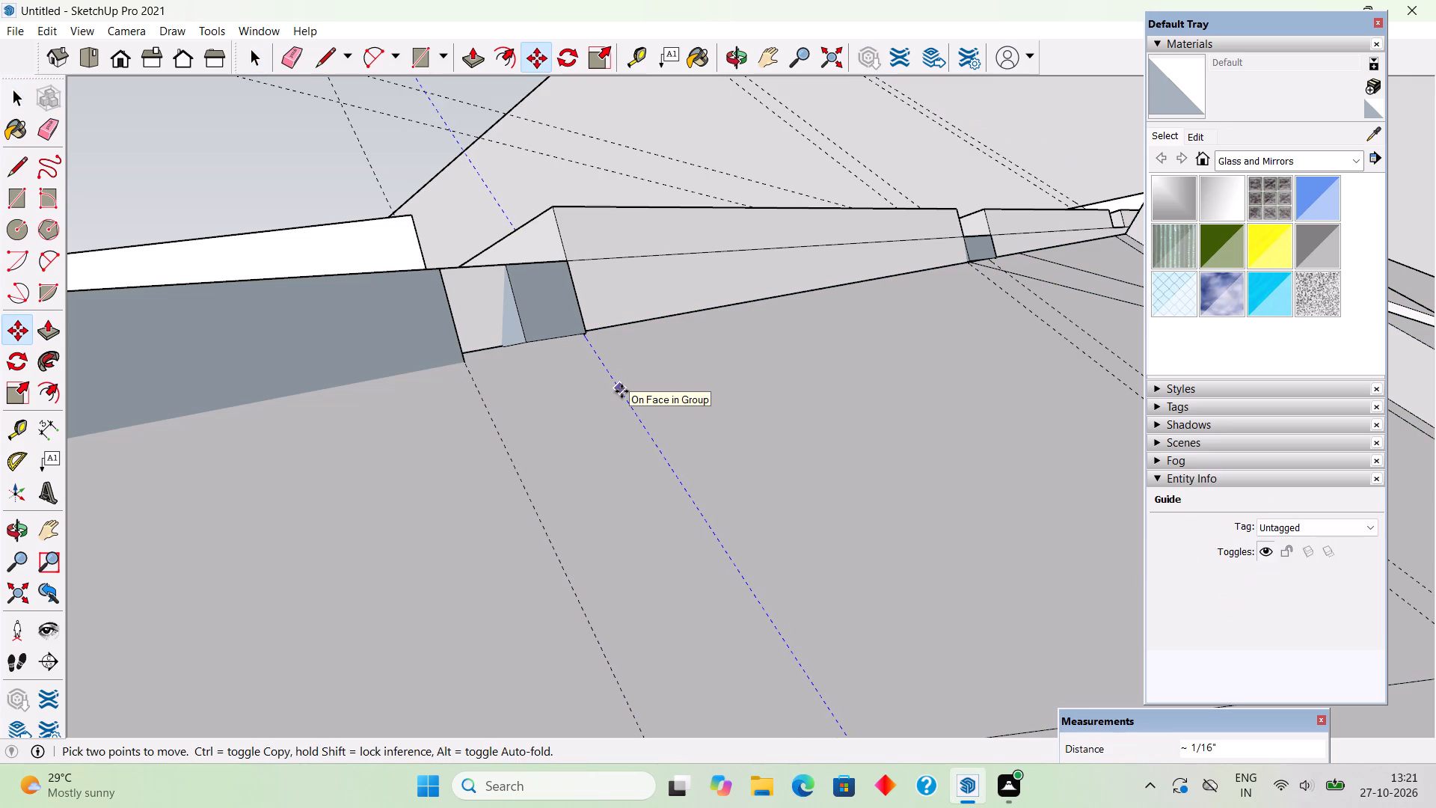
{"action": "left_click", "coordinate": [622, 391]}
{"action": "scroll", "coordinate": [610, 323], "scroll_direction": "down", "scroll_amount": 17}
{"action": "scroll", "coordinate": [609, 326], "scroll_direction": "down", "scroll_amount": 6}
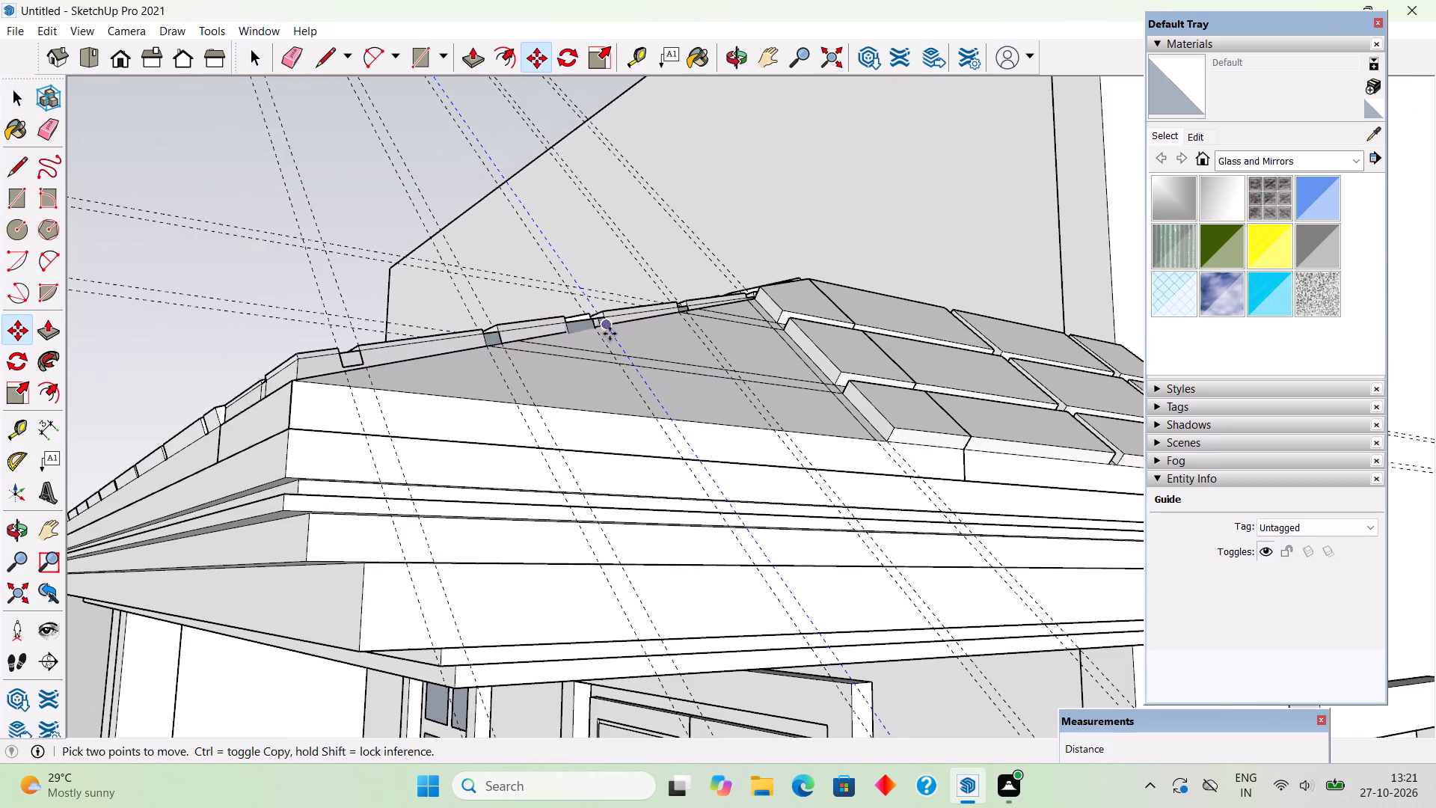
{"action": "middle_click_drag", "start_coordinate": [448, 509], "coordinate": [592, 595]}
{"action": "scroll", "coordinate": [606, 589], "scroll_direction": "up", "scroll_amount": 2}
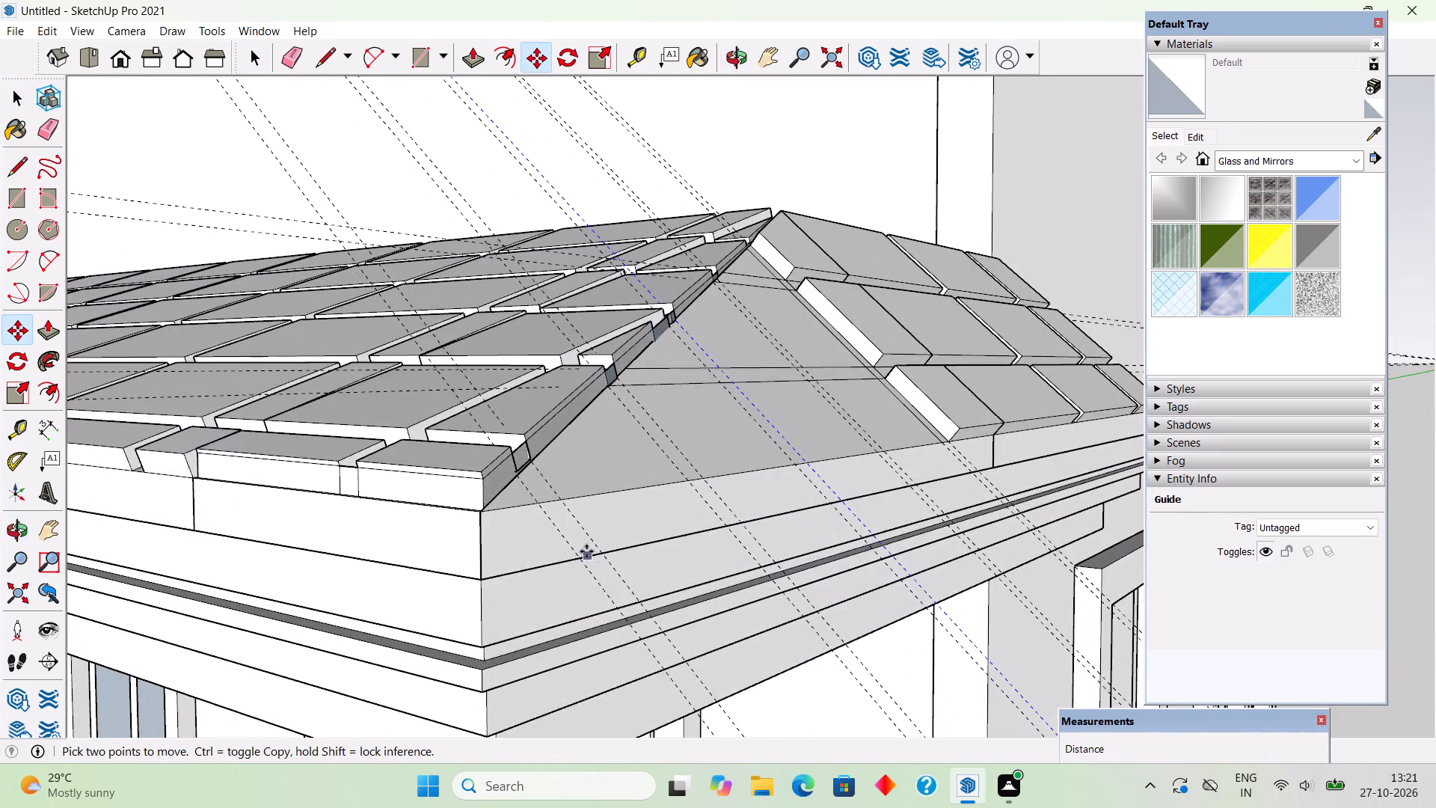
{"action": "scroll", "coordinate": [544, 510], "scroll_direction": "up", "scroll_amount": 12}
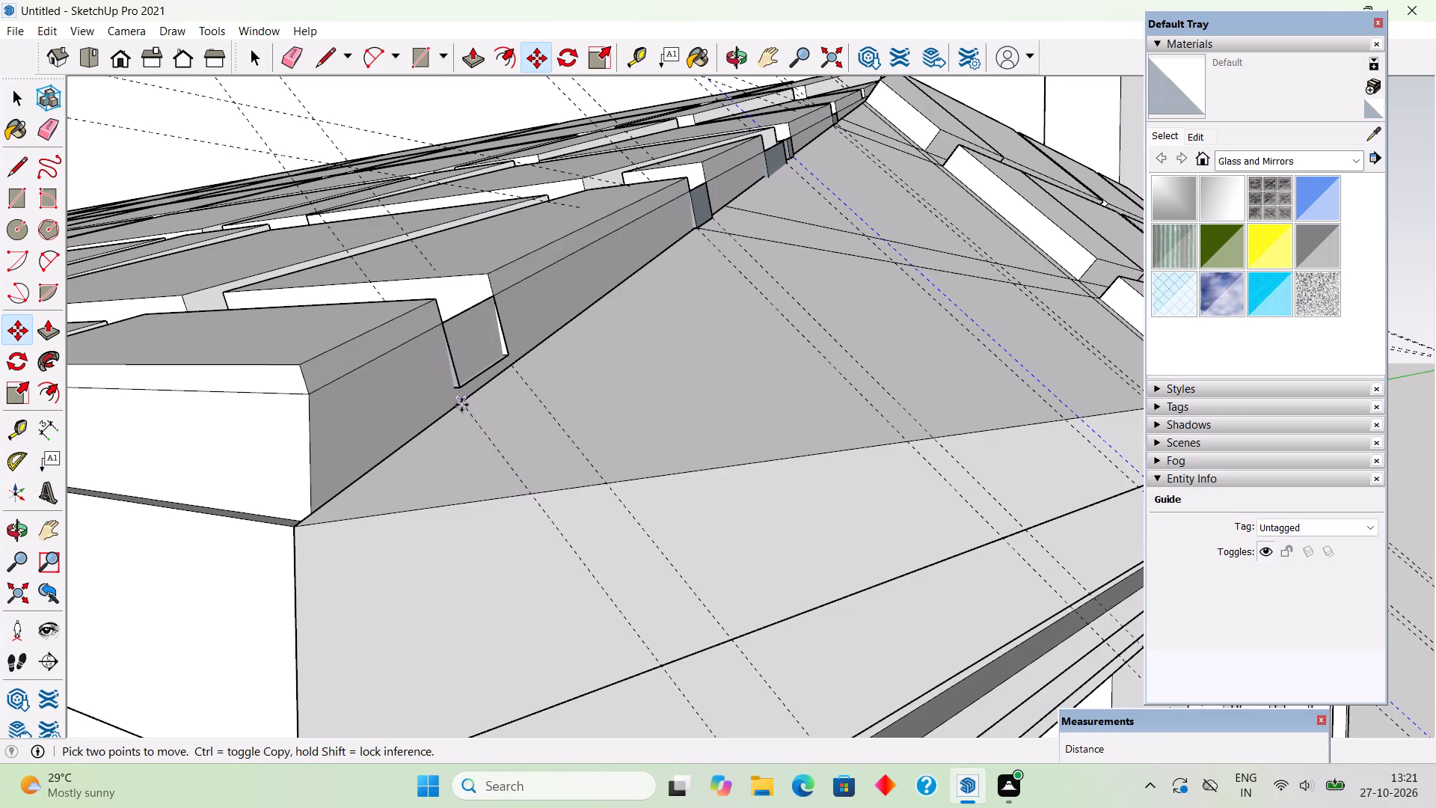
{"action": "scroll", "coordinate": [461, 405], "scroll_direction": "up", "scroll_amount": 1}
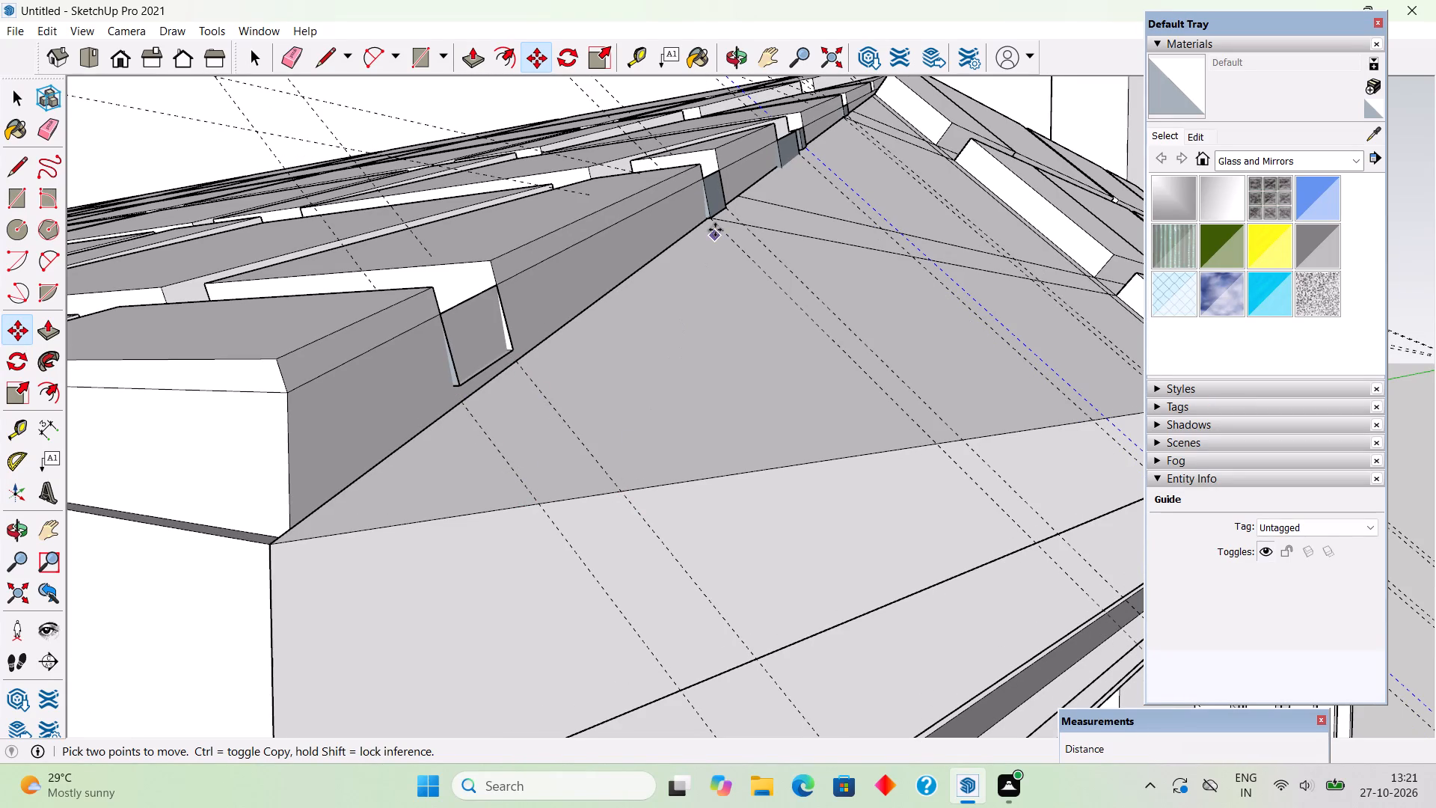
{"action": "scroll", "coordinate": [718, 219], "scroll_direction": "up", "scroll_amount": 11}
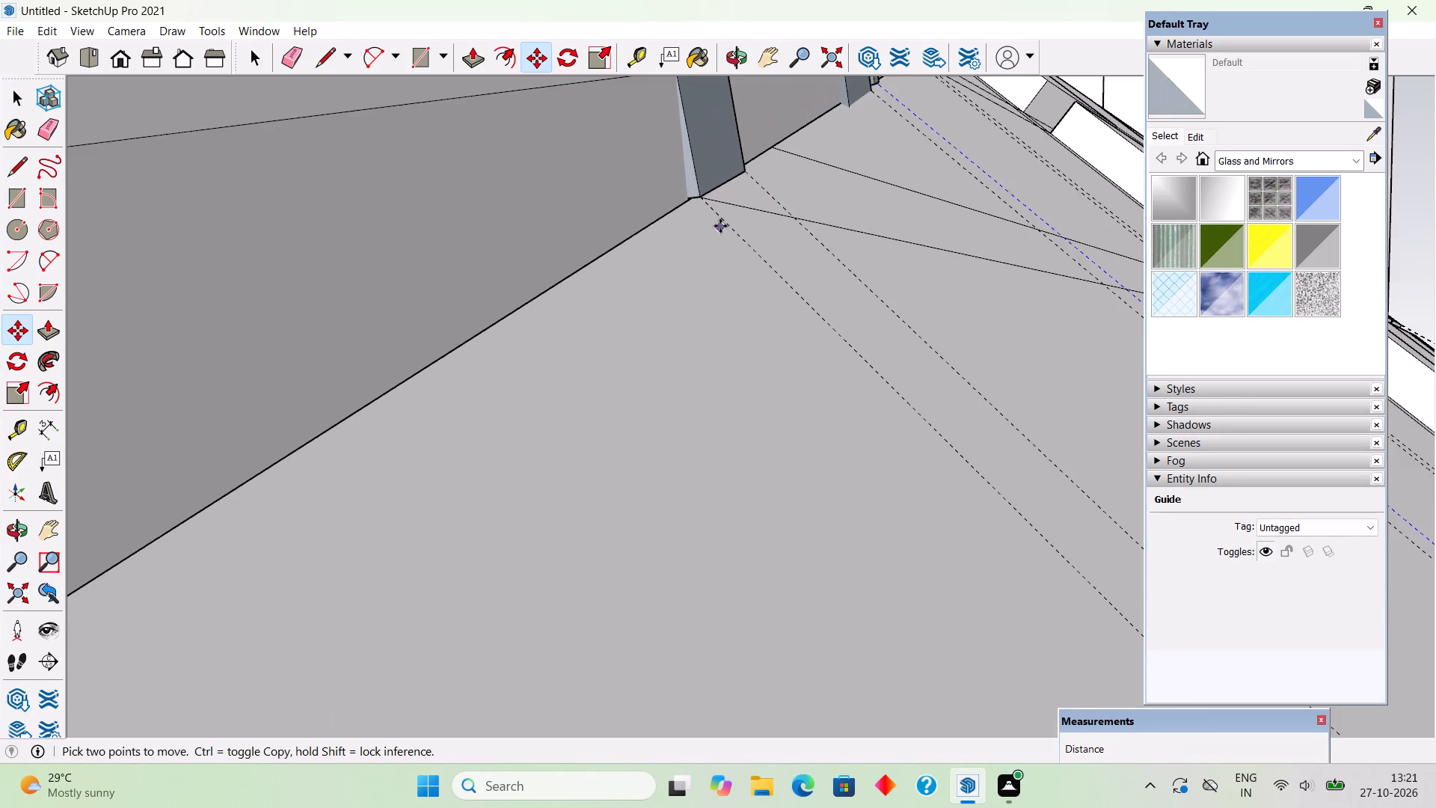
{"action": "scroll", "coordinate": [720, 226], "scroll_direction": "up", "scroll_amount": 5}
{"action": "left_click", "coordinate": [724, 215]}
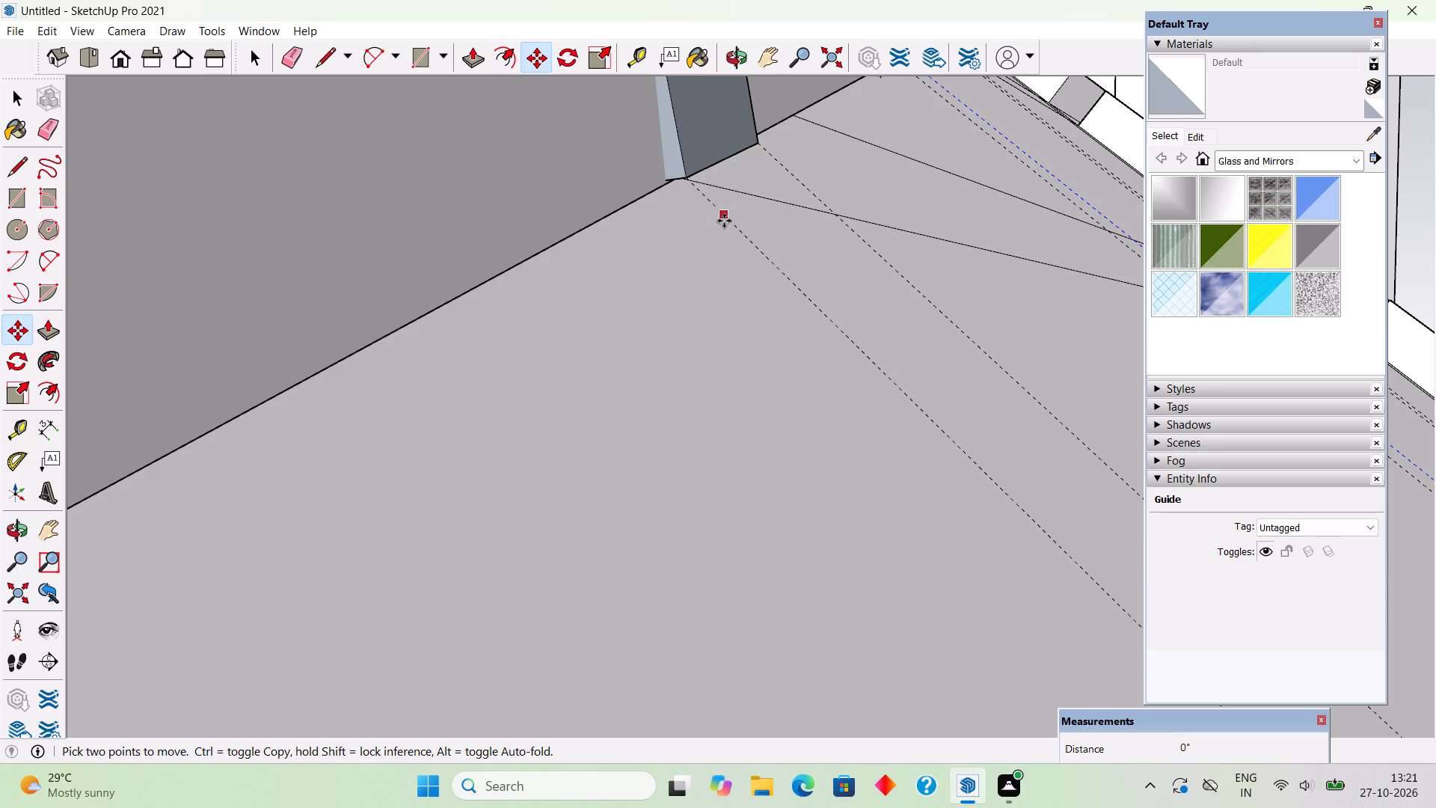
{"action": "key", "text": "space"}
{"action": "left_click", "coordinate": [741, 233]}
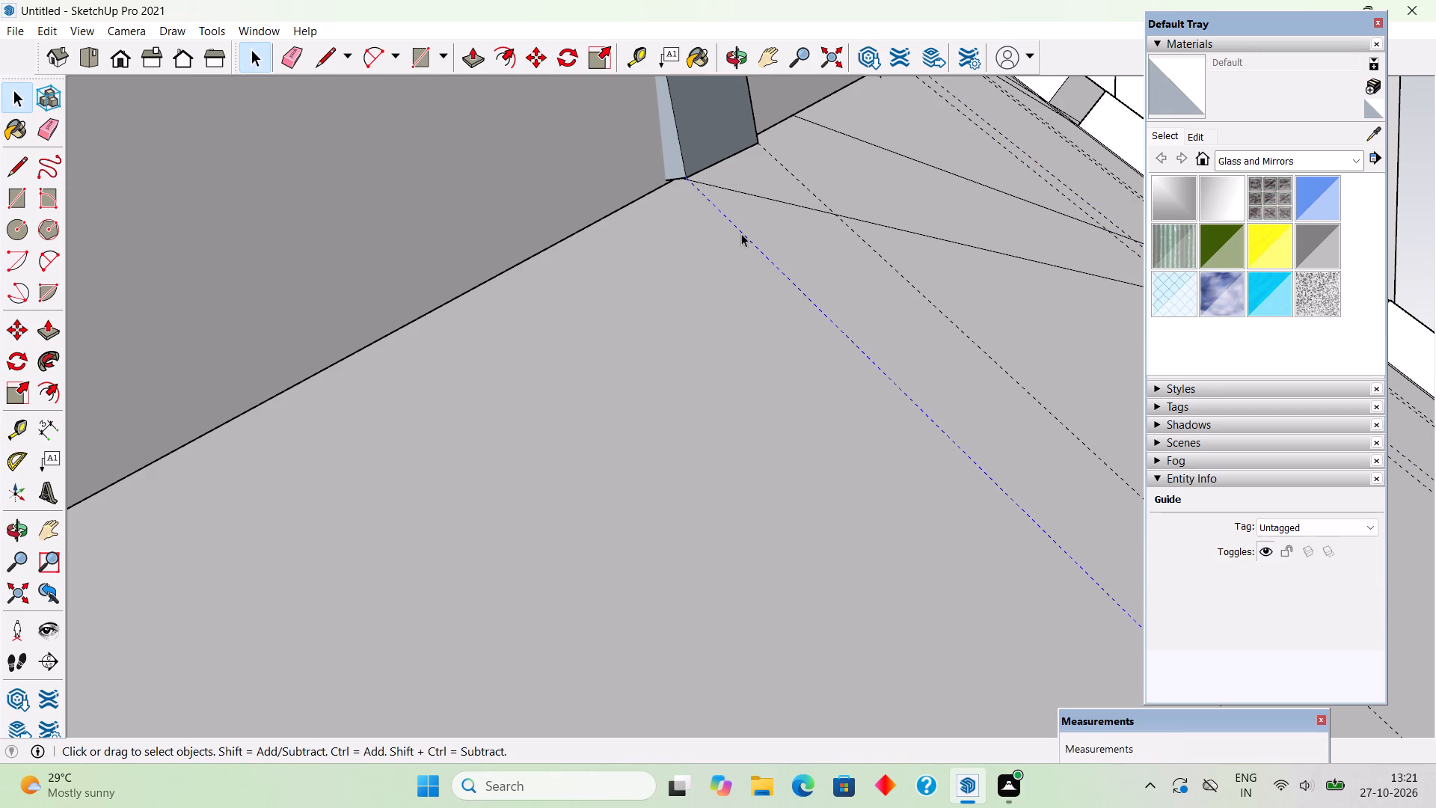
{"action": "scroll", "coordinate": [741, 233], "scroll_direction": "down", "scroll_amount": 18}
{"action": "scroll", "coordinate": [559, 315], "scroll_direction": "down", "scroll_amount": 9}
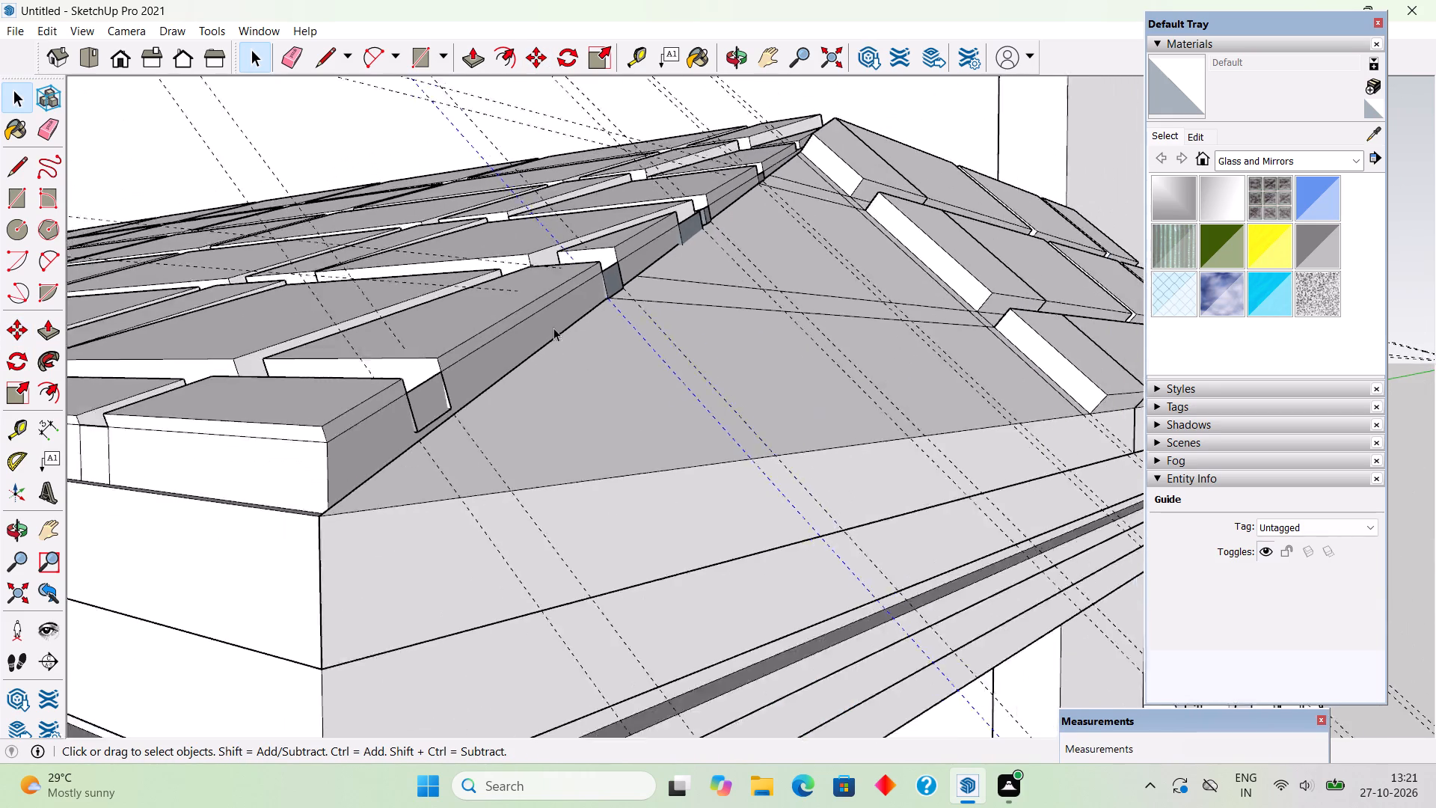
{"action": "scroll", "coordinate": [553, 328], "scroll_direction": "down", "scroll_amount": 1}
Open the corner extension group and draw two lines along the lowest groove's guides, from the diagonal joint to the eave edge.
{"action": "triple_click", "coordinate": [569, 382]}
{"action": "key", "text": "l"}
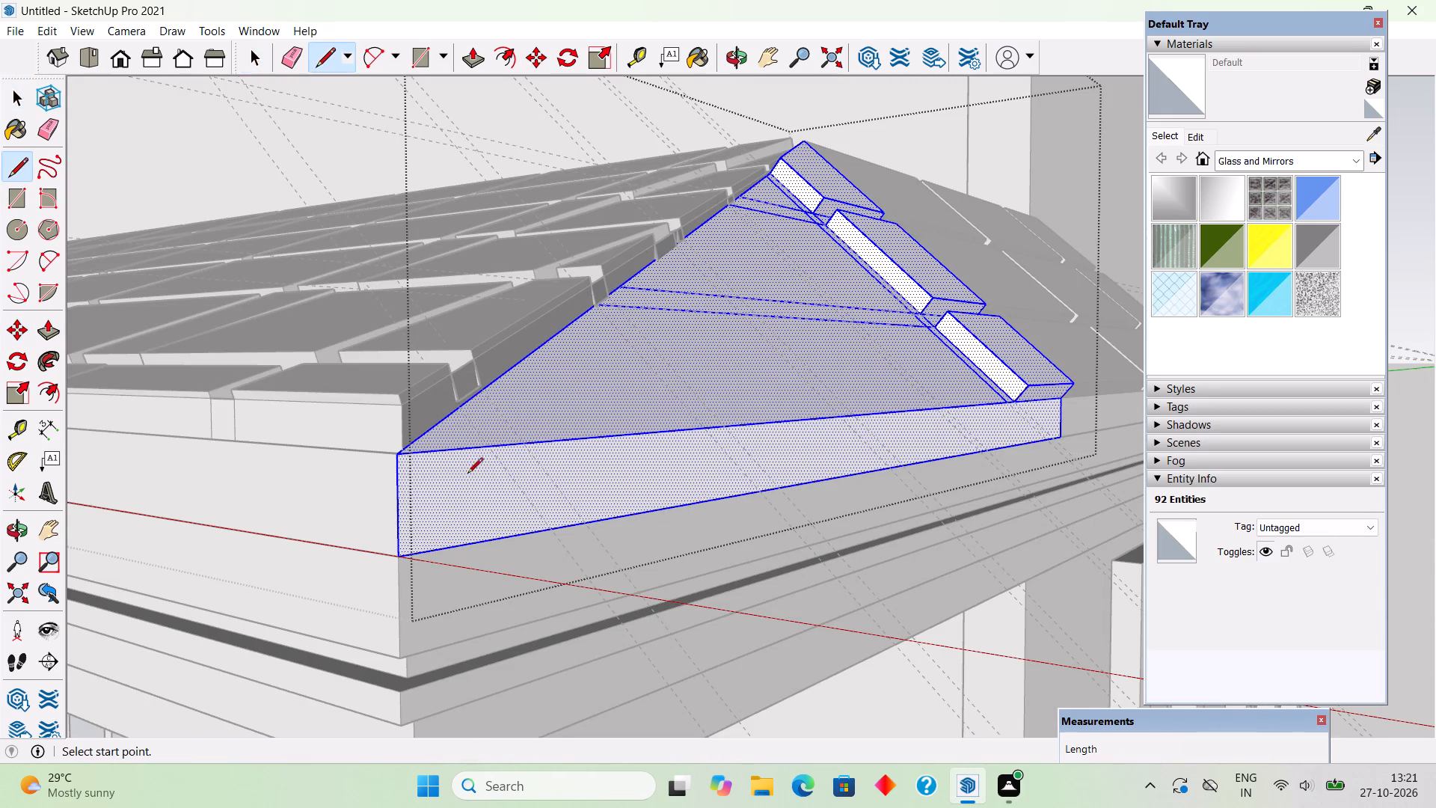
{"action": "scroll", "coordinate": [466, 429], "scroll_direction": "up", "scroll_amount": 4}
{"action": "left_click", "coordinate": [460, 403]}
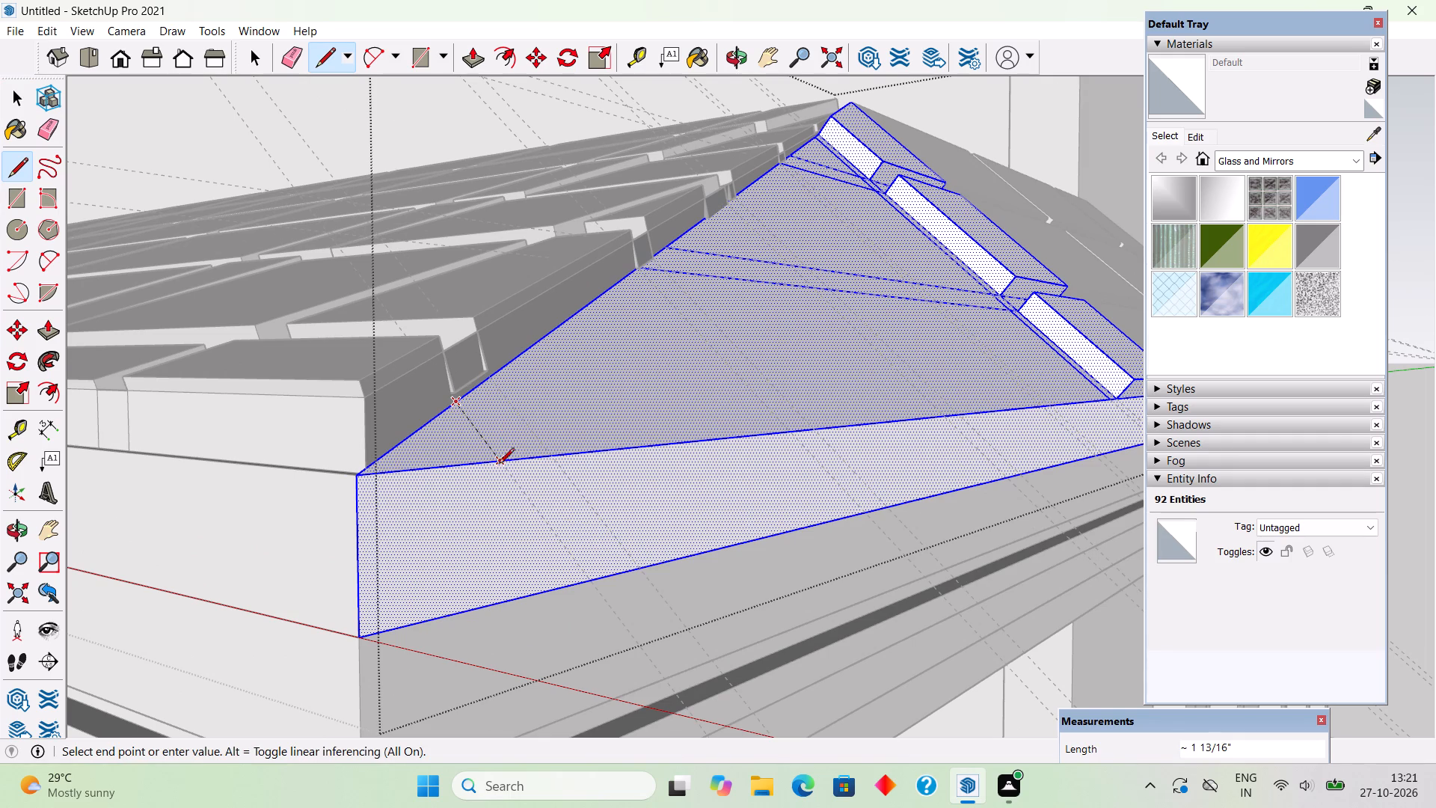
{"action": "left_click", "coordinate": [500, 466]}
{"action": "left_click", "coordinate": [494, 382]}
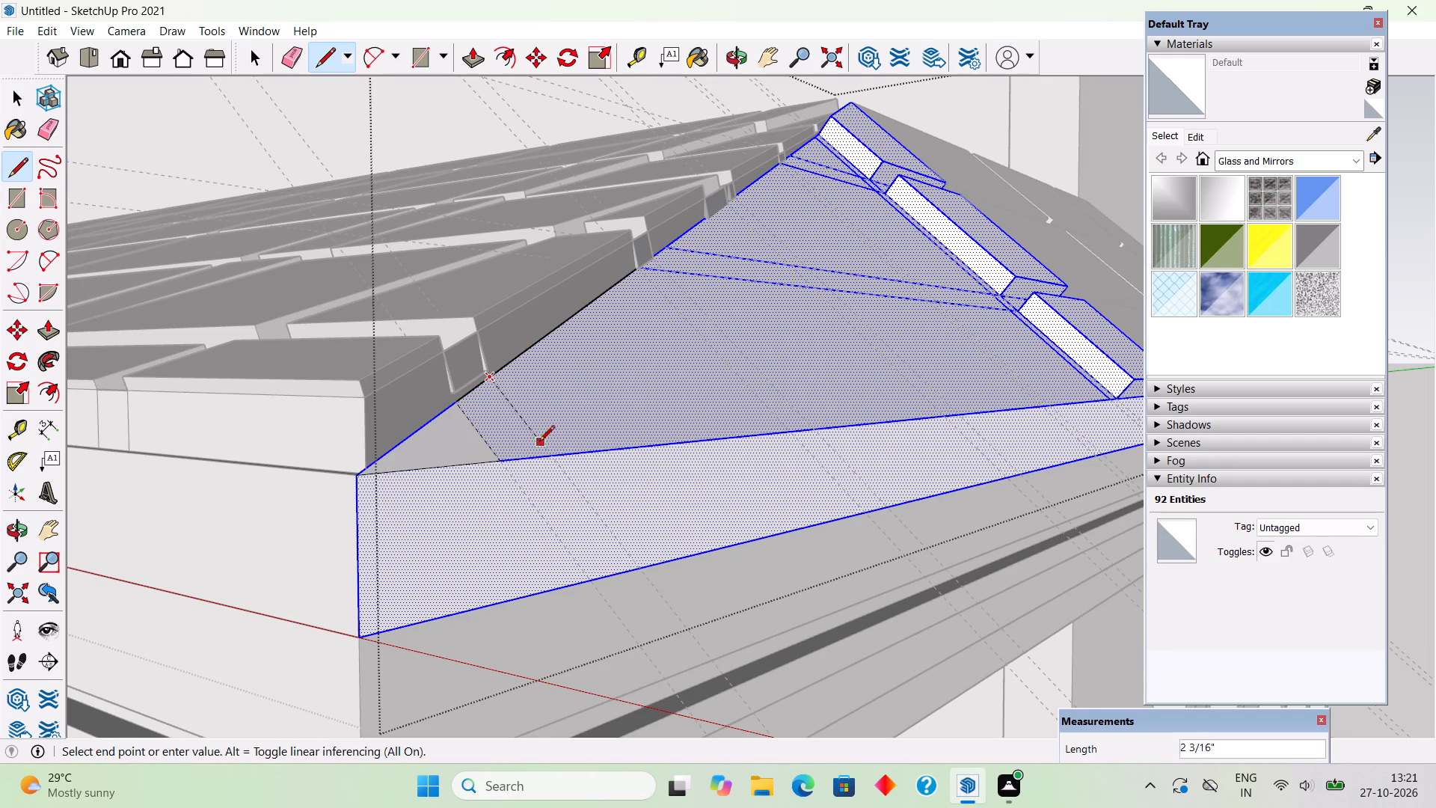
{"action": "left_click", "coordinate": [550, 449]}
Close the corner extension group and move the second-lowest groove's lower guide about 1/16" onto the groove's bottom corner at the diagonal joint.
{"action": "scroll", "coordinate": [559, 513], "scroll_direction": "down", "scroll_amount": 5}
{"action": "scroll", "coordinate": [631, 329], "scroll_direction": "up", "scroll_amount": 2}
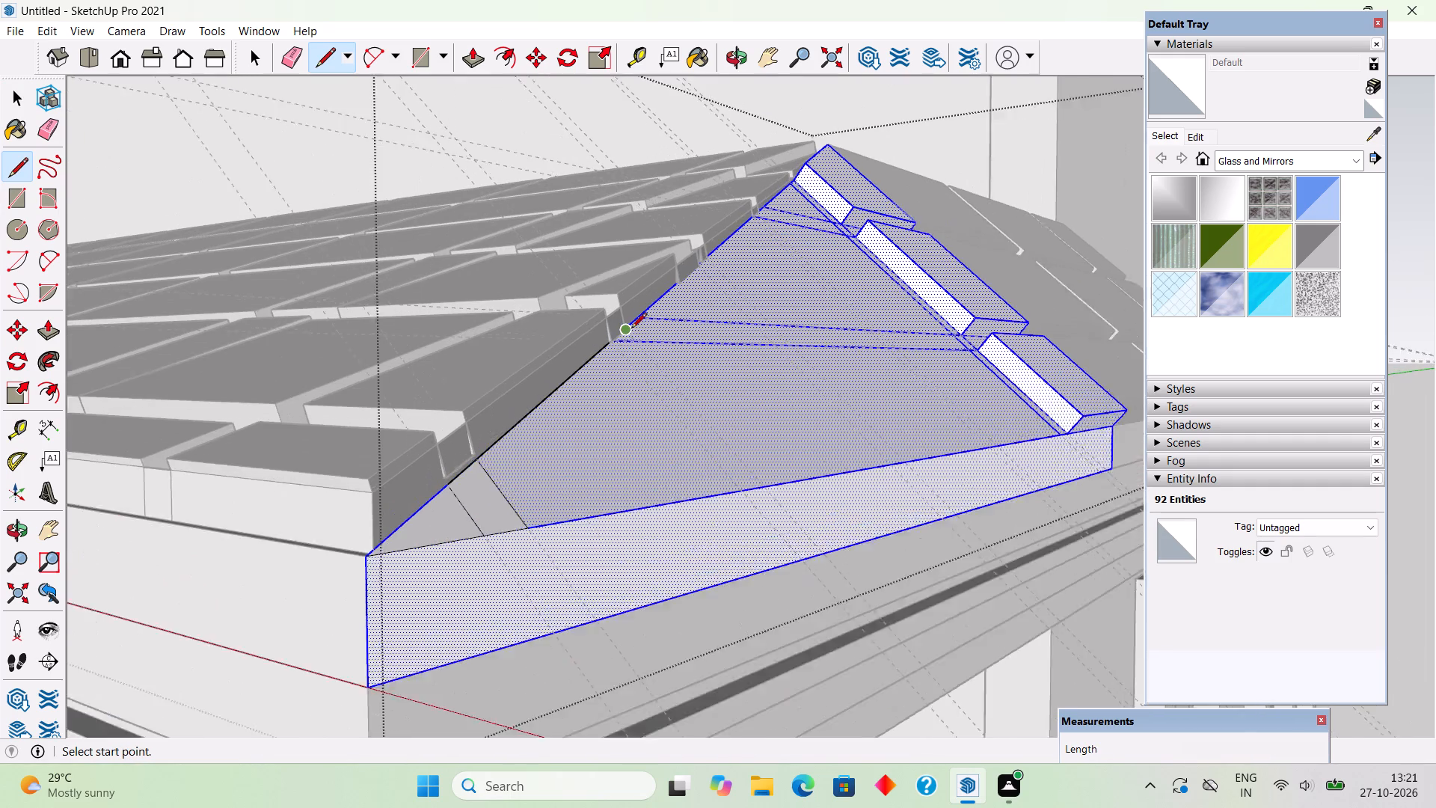
{"action": "scroll", "coordinate": [631, 329], "scroll_direction": "up", "scroll_amount": 7}
{"action": "scroll", "coordinate": [604, 347], "scroll_direction": "up", "scroll_amount": 16}
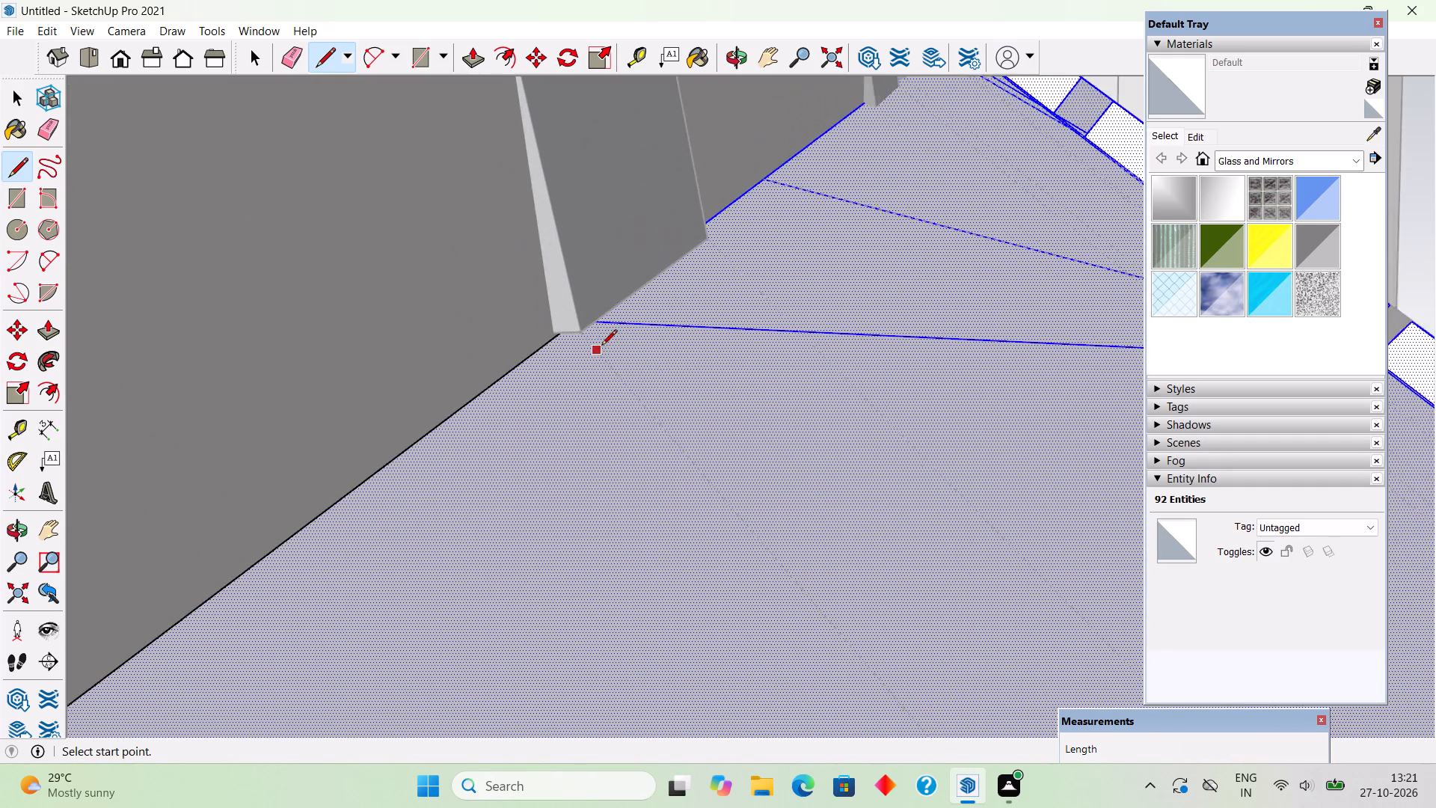
{"action": "scroll", "coordinate": [601, 346], "scroll_direction": "up", "scroll_amount": 1}
{"action": "middle_click_drag", "start_coordinate": [590, 326], "coordinate": [550, 224]}
{"action": "scroll", "coordinate": [563, 367], "scroll_direction": "up", "scroll_amount": 1}
{"action": "scroll", "coordinate": [574, 373], "scroll_direction": "down", "scroll_amount": 1}
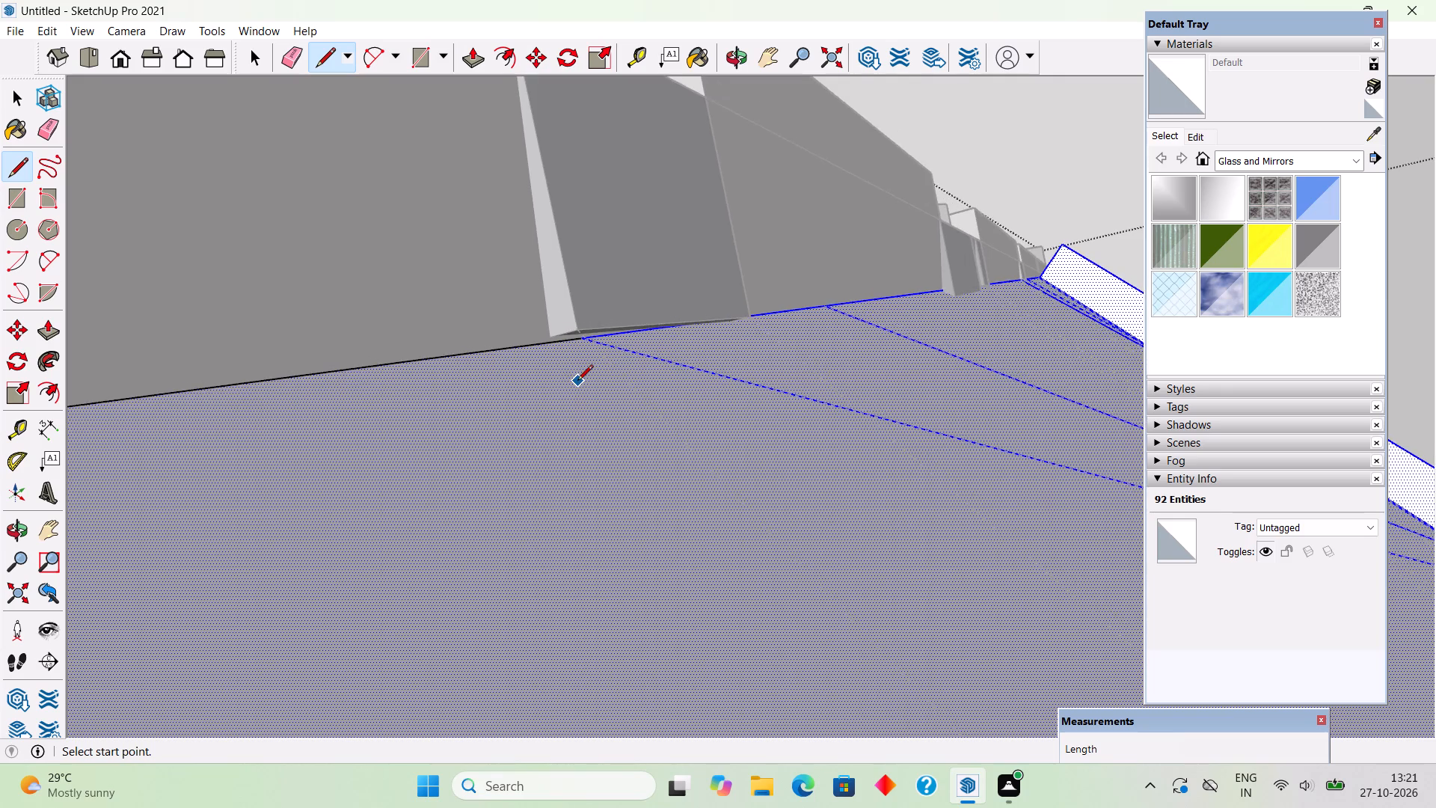
{"action": "scroll", "coordinate": [577, 382], "scroll_direction": "down", "scroll_amount": 16}
{"action": "key", "text": "space"}
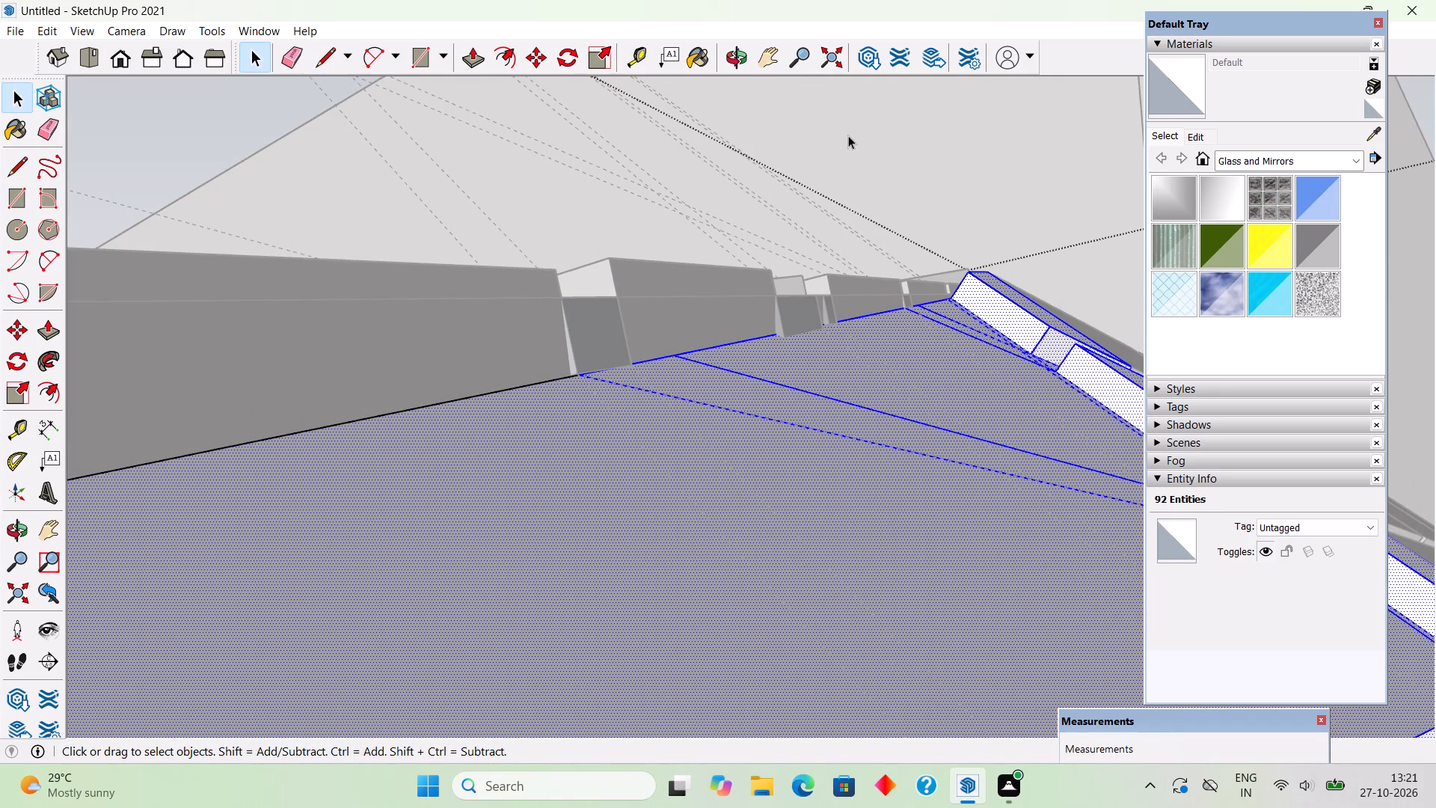
{"action": "left_click", "coordinate": [848, 135]}
{"action": "middle_click_drag", "start_coordinate": [611, 459], "coordinate": [717, 661]}
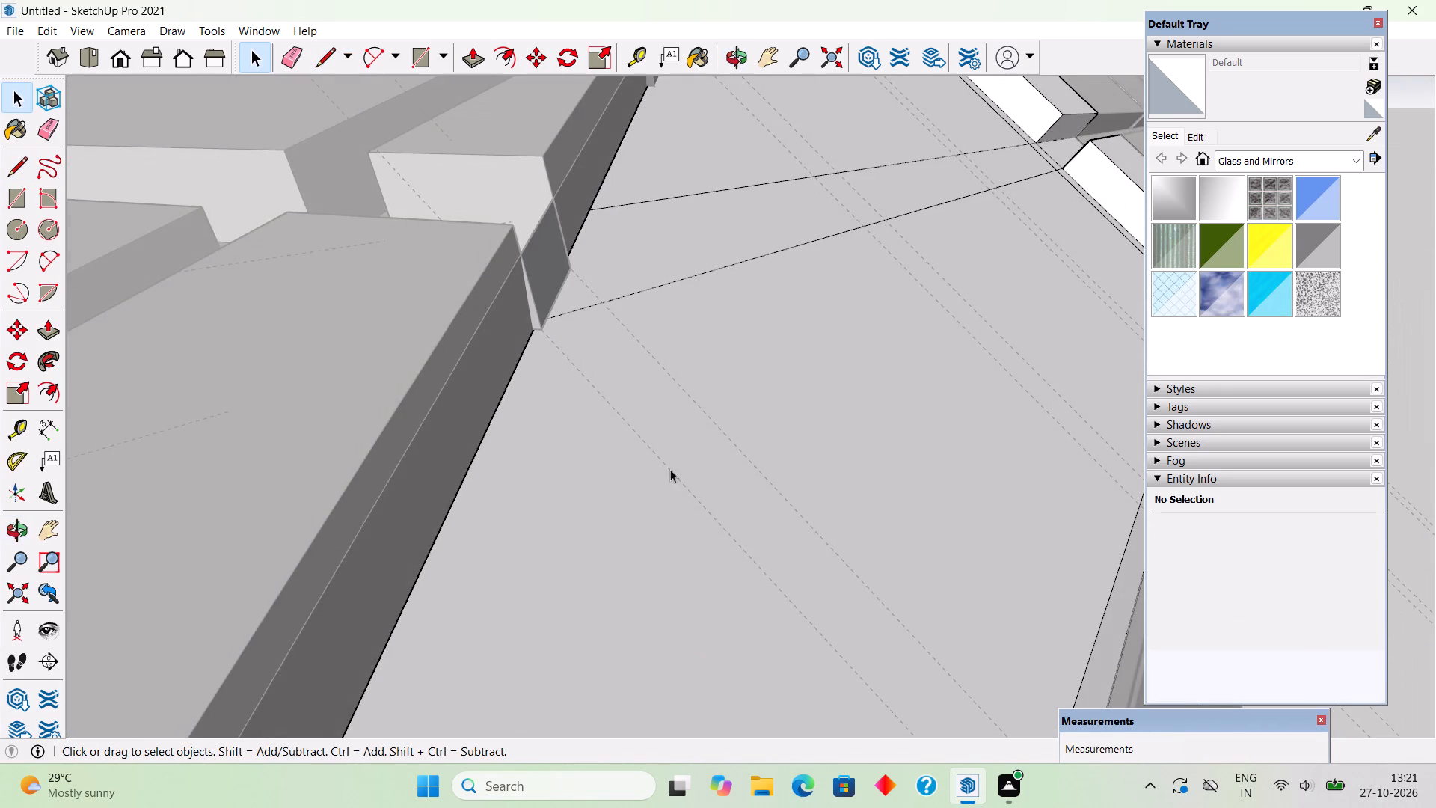
{"action": "scroll", "coordinate": [625, 388], "scroll_direction": "down", "scroll_amount": 20}
{"action": "scroll", "coordinate": [625, 388], "scroll_direction": "down", "scroll_amount": 3}
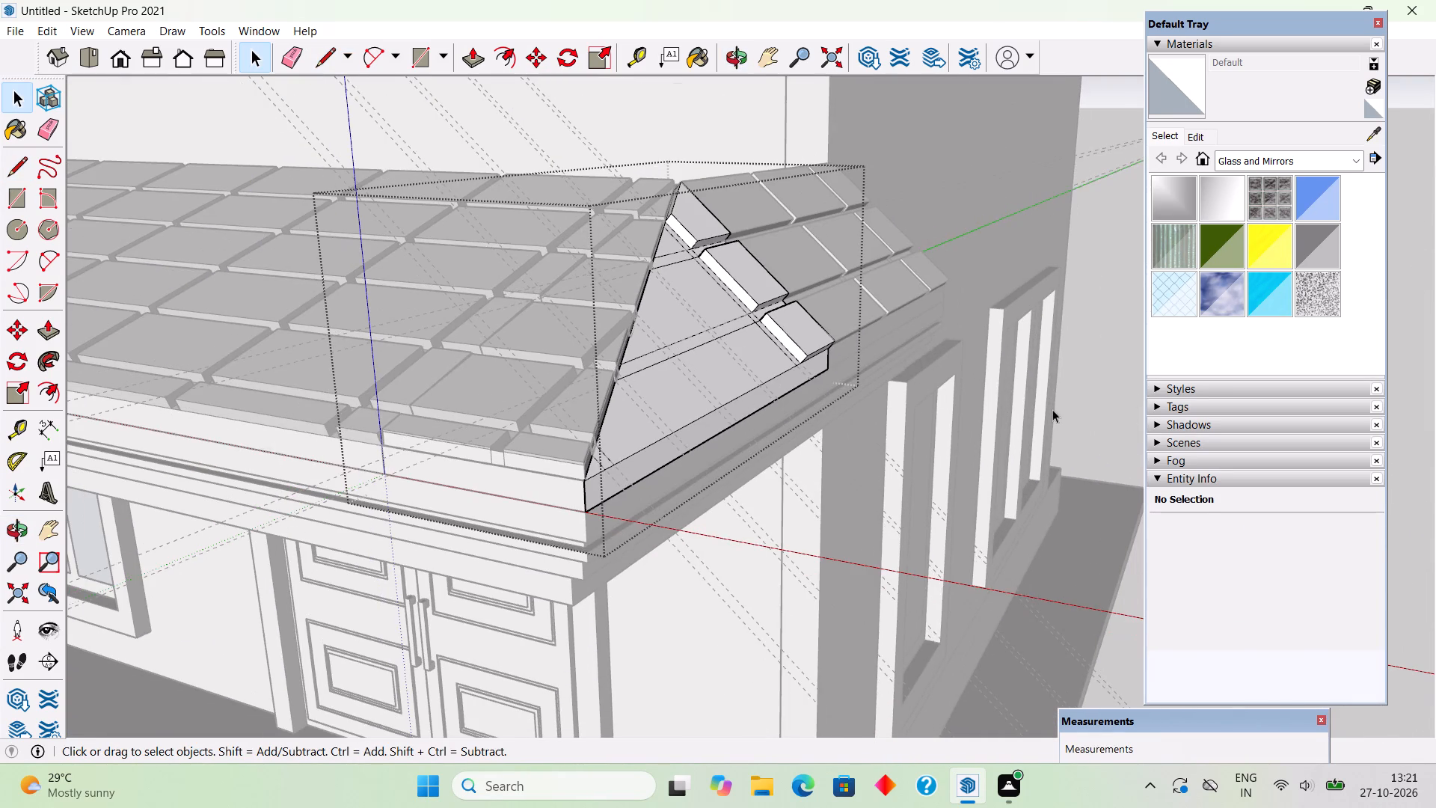
{"action": "left_click", "coordinate": [1082, 400]}
{"action": "scroll", "coordinate": [625, 367], "scroll_direction": "up", "scroll_amount": 6}
{"action": "scroll", "coordinate": [605, 441], "scroll_direction": "up", "scroll_amount": 3}
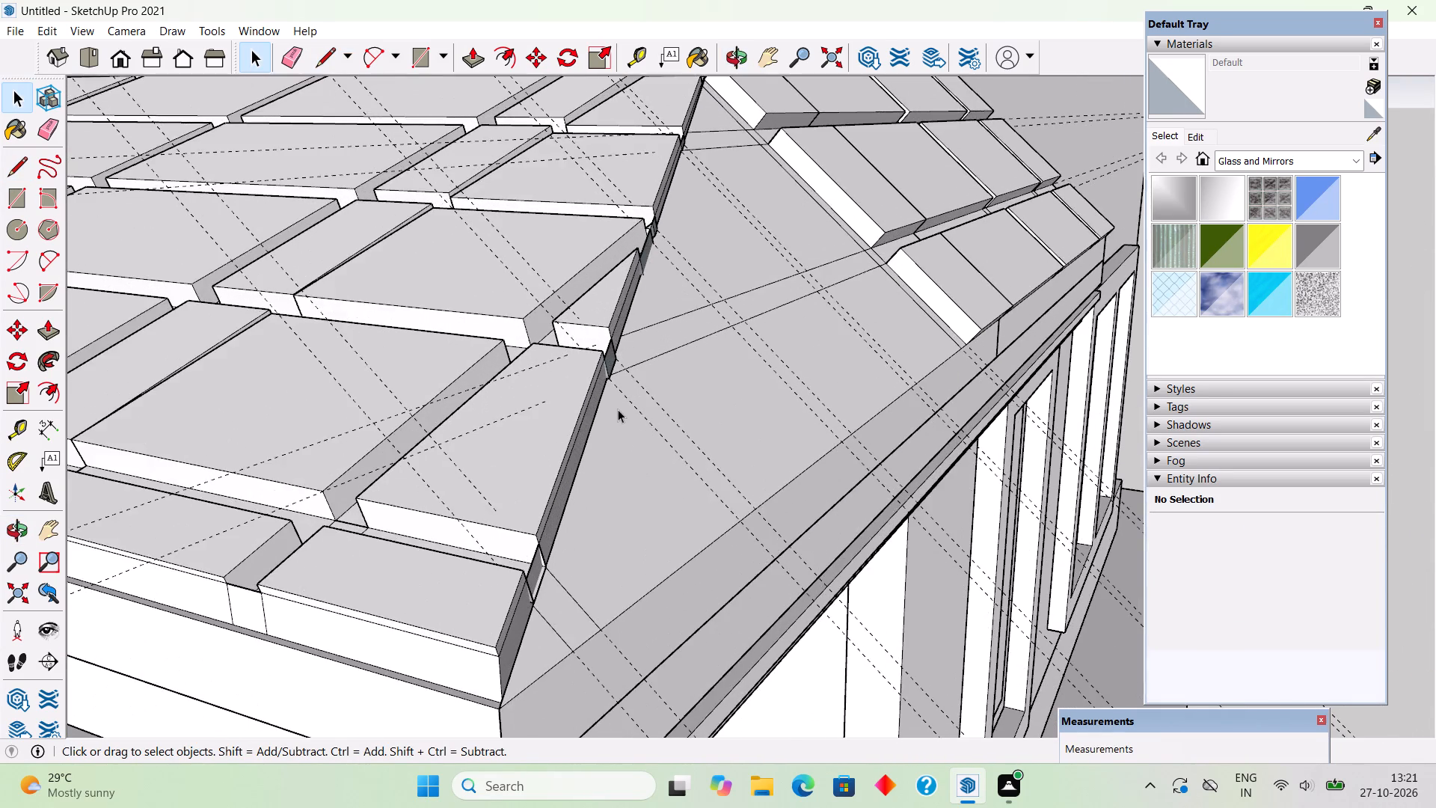
{"action": "left_click", "coordinate": [622, 394]}
{"action": "scroll", "coordinate": [622, 394], "scroll_direction": "up", "scroll_amount": 11}
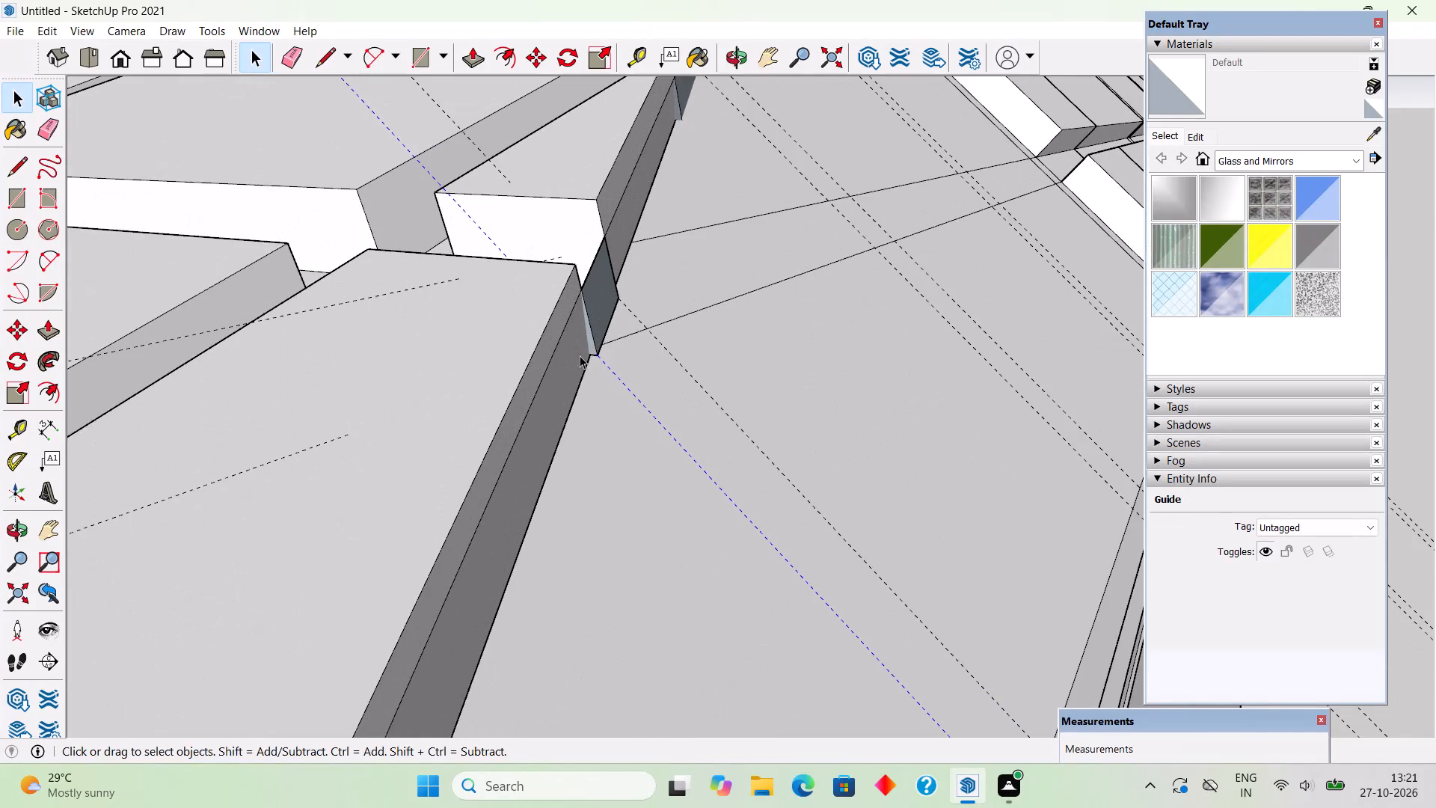
{"action": "middle_click_drag", "start_coordinate": [575, 340], "coordinate": [576, 215]}
{"action": "scroll", "coordinate": [586, 361], "scroll_direction": "up", "scroll_amount": 6}
{"action": "middle_click_drag", "start_coordinate": [603, 343], "coordinate": [598, 219]}
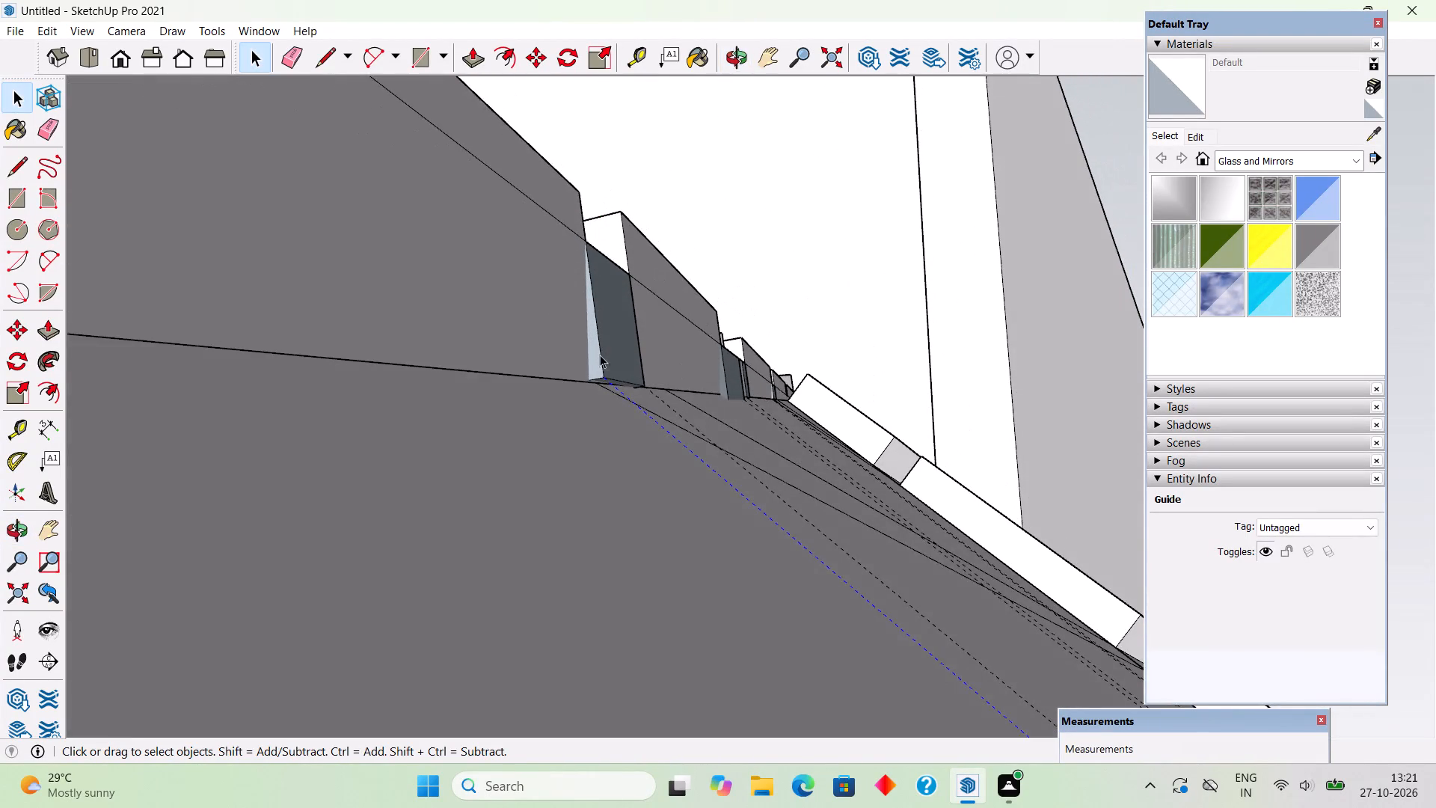
{"action": "scroll", "coordinate": [600, 357], "scroll_direction": "up", "scroll_amount": 4}
{"action": "key", "text": "m"}
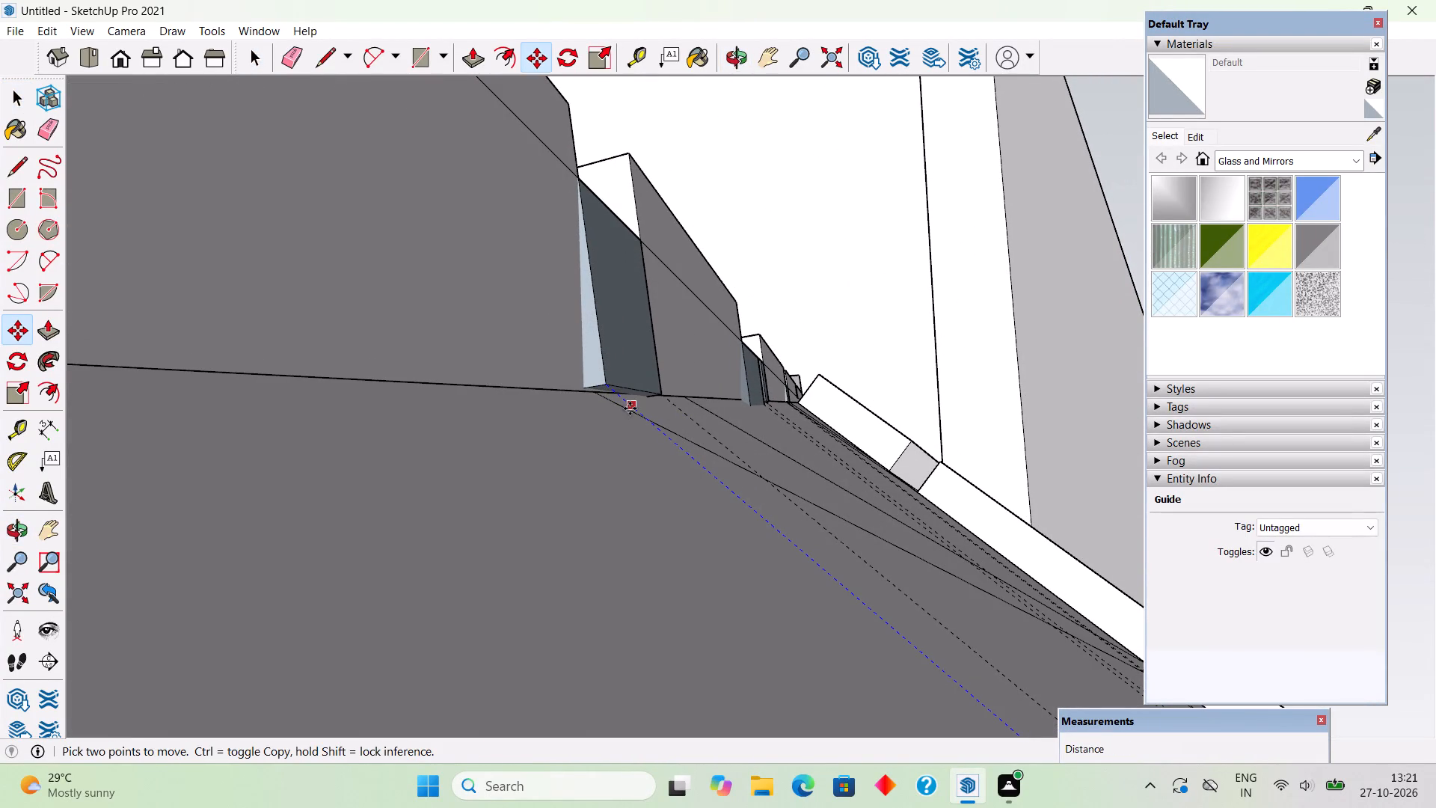
{"action": "left_click", "coordinate": [630, 408]}
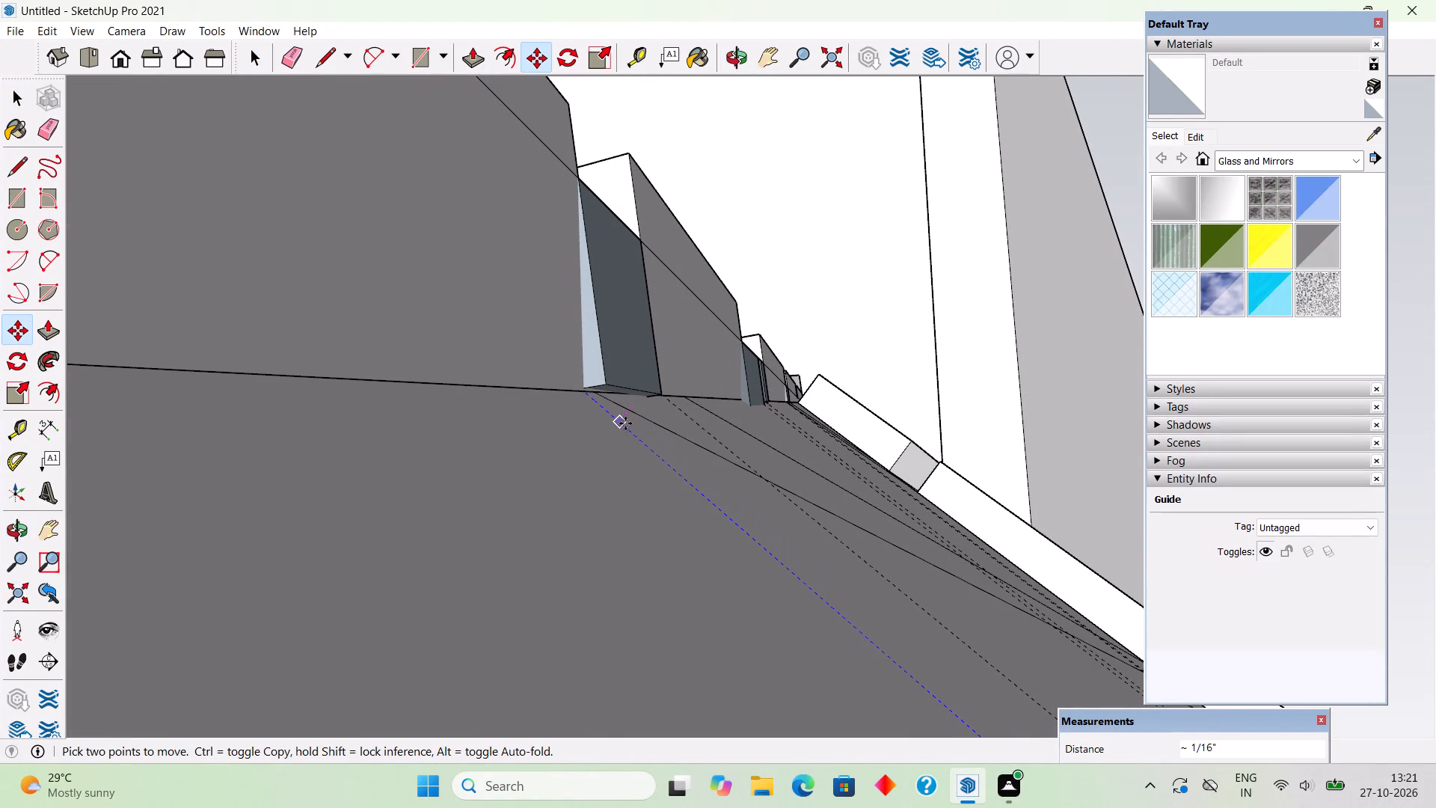
{"action": "left_click", "coordinate": [625, 423]}
{"action": "key", "text": "space"}
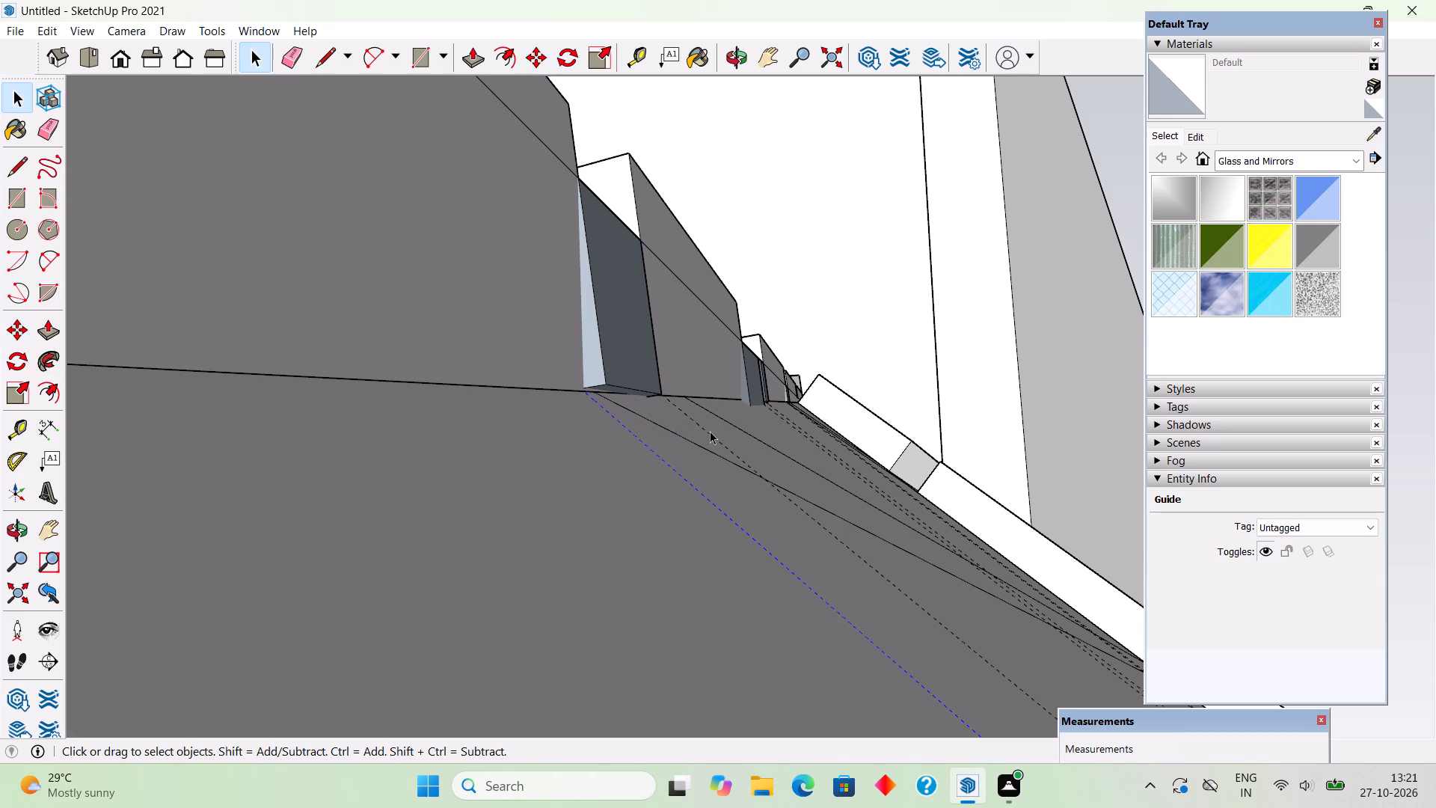
Move the second-lowest groove's upper guide slightly down at the diagonal joint, toward the groove's upper bottom corner.
{"action": "left_click", "coordinate": [710, 434]}
{"action": "key", "text": "m"}
{"action": "left_click", "coordinate": [710, 434]}
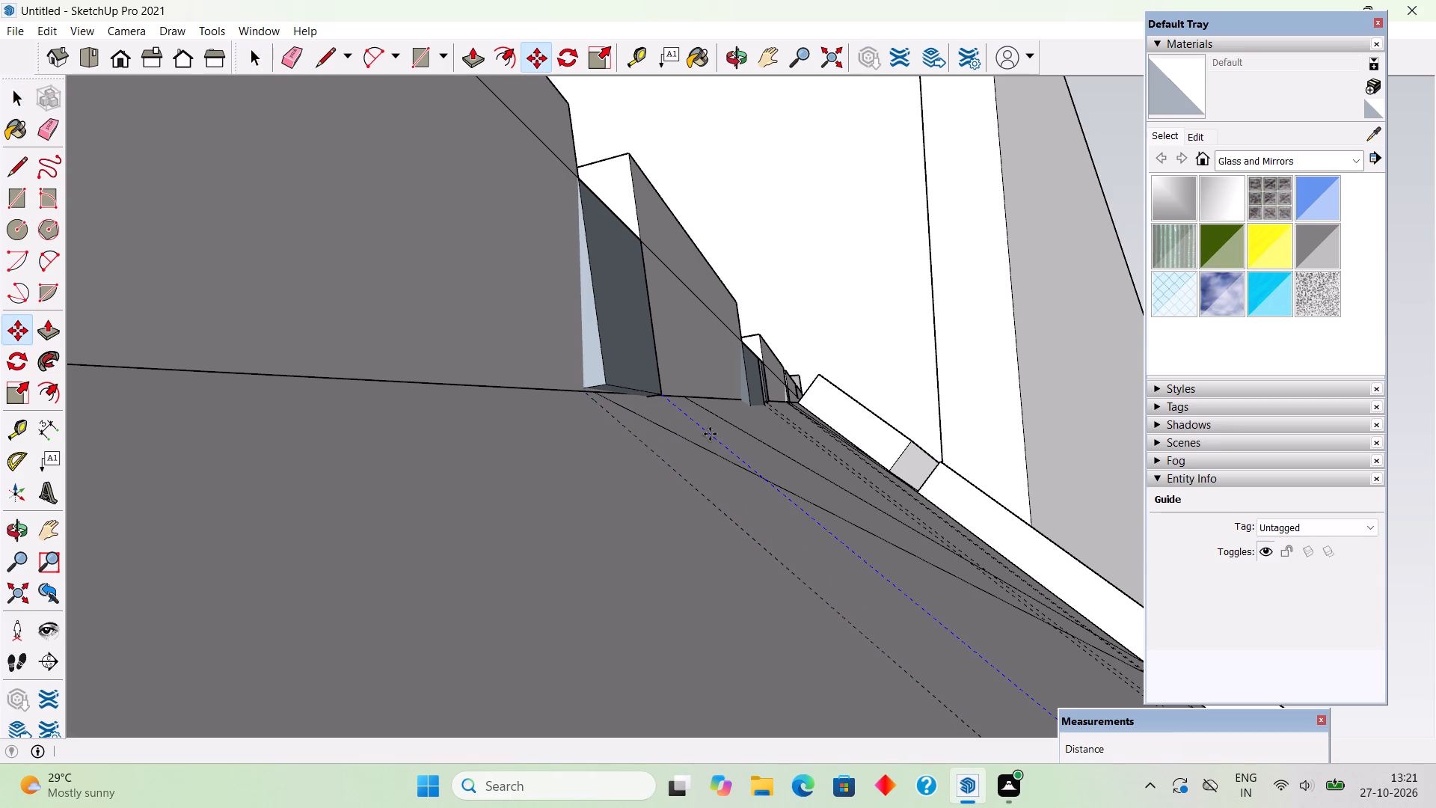
{"action": "left_click", "coordinate": [703, 451]}
{"action": "key", "text": "space"}
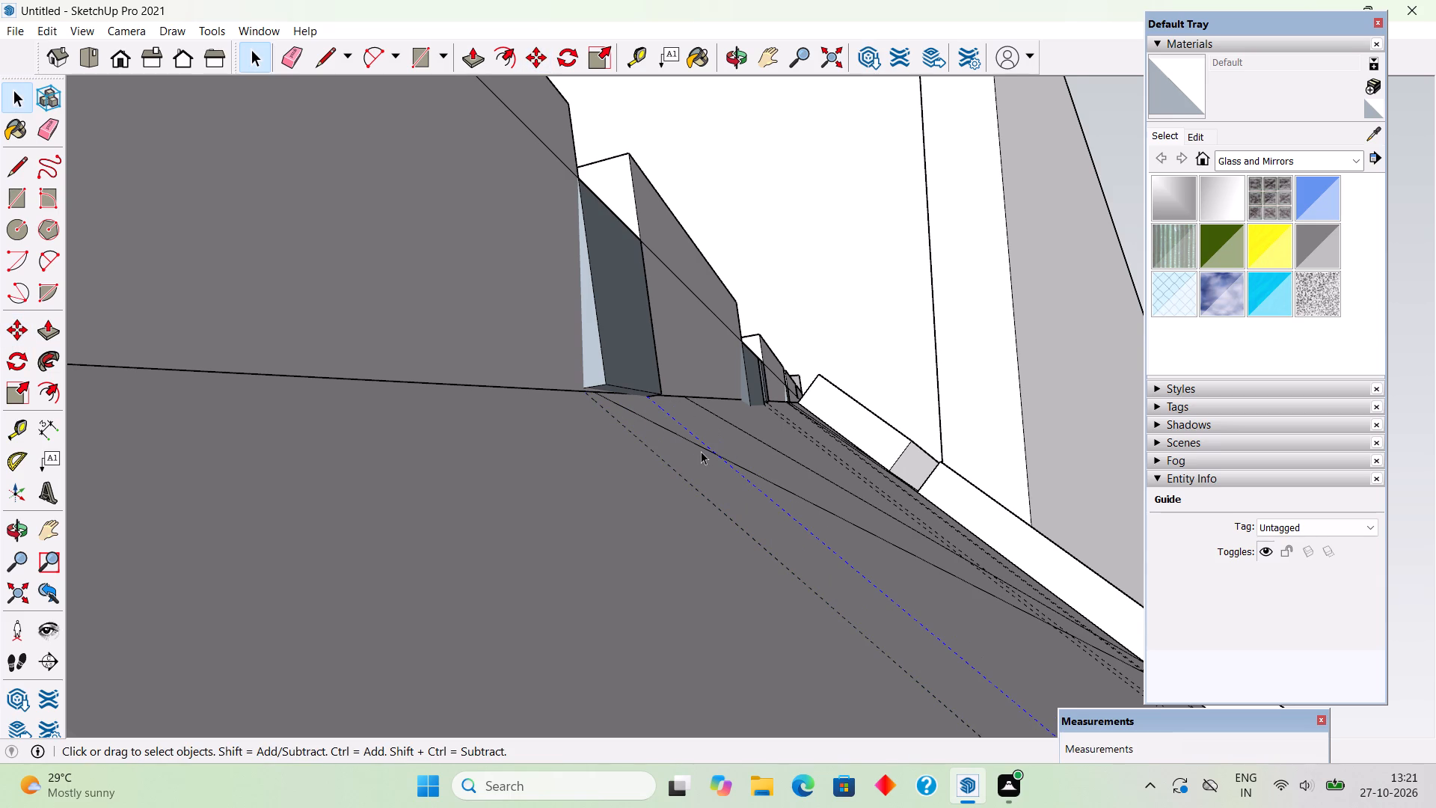
Inside the corner extension group, draw a line about 7 3/4" long from the second-lowest groove's lower corner along its guide to the eave edge.
{"action": "double_click", "coordinate": [616, 586]}
{"action": "key", "text": "l"}
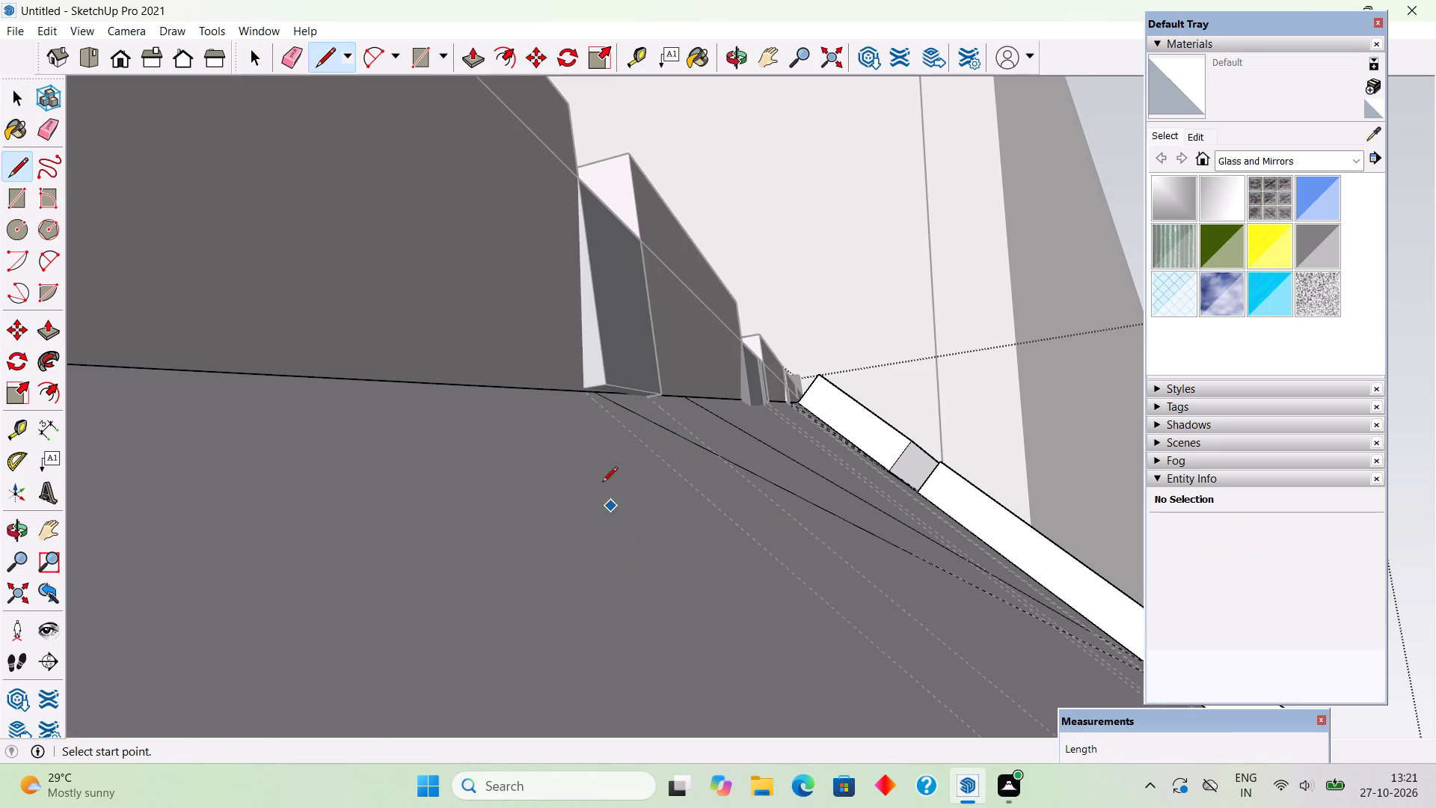
{"action": "scroll", "coordinate": [586, 397], "scroll_direction": "up", "scroll_amount": 9}
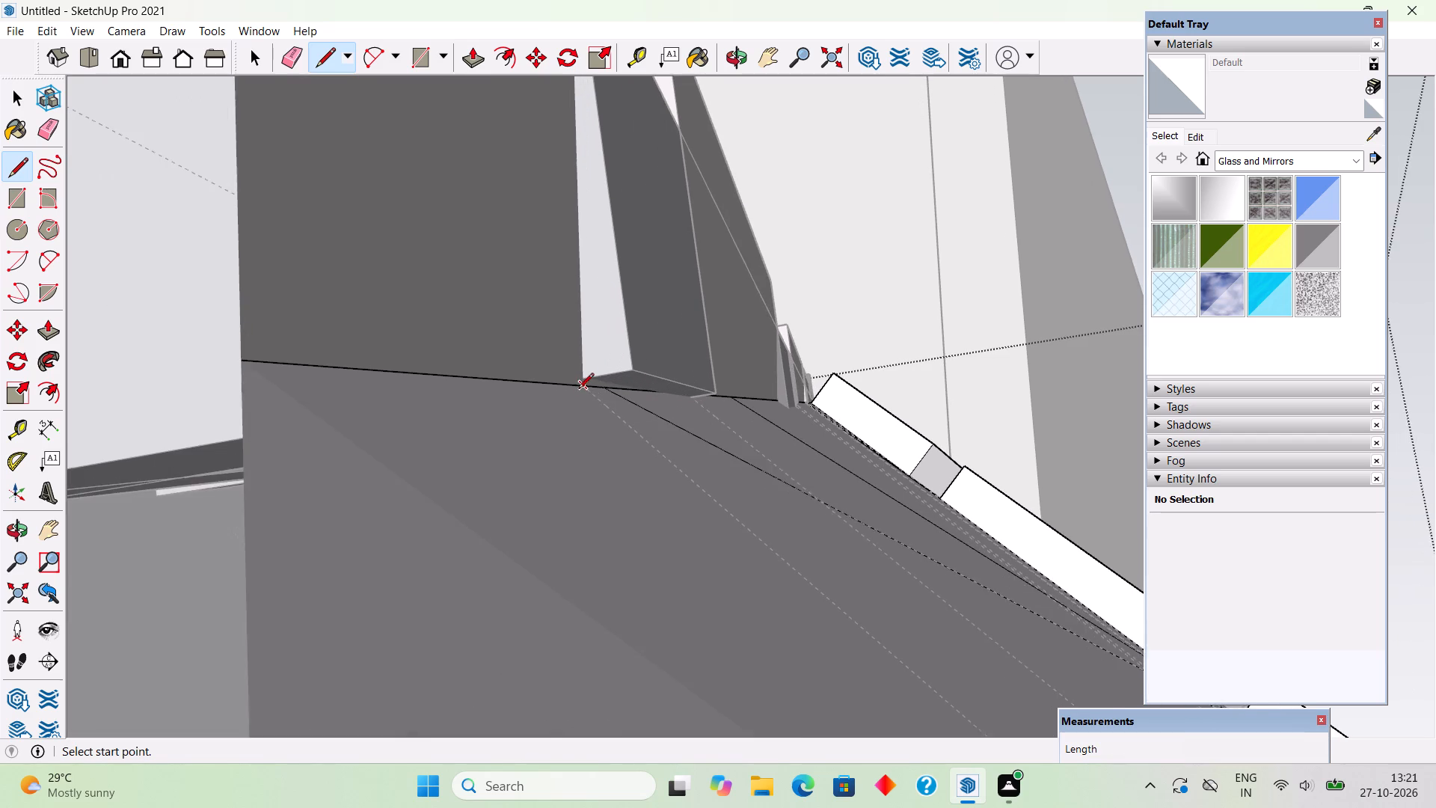
{"action": "left_click", "coordinate": [578, 390]}
{"action": "scroll", "coordinate": [596, 410], "scroll_direction": "down", "scroll_amount": 4}
{"action": "scroll", "coordinate": [596, 410], "scroll_direction": "up", "scroll_amount": 1}
{"action": "scroll", "coordinate": [596, 410], "scroll_direction": "down", "scroll_amount": 7}
{"action": "scroll", "coordinate": [539, 363], "scroll_direction": "down", "scroll_amount": 6}
{"action": "scroll", "coordinate": [509, 293], "scroll_direction": "down", "scroll_amount": 3}
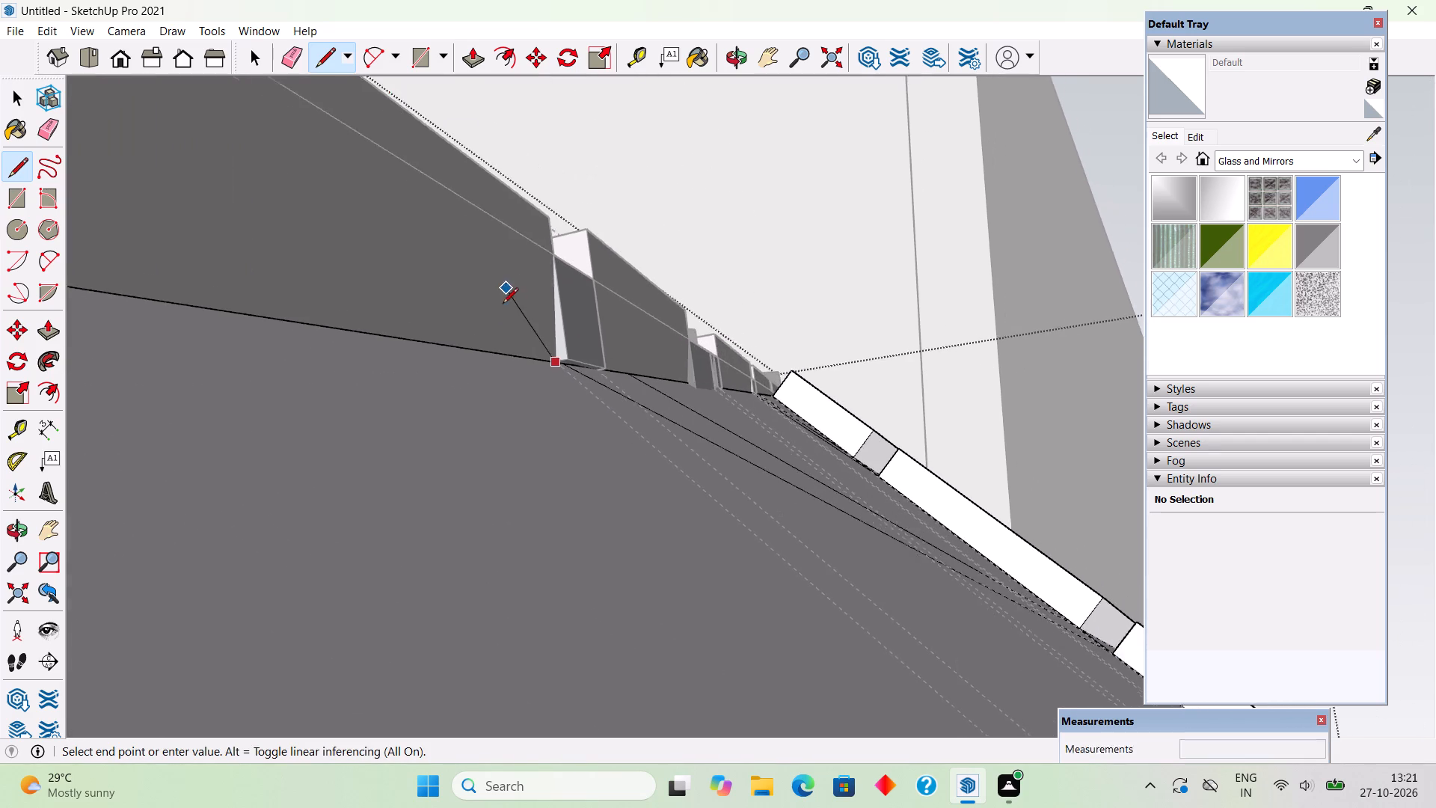
{"action": "scroll", "coordinate": [503, 304], "scroll_direction": "down", "scroll_amount": 17}
{"action": "scroll", "coordinate": [511, 346], "scroll_direction": "down", "scroll_amount": 4}
{"action": "middle_click_drag", "start_coordinate": [511, 412], "coordinate": [524, 674]}
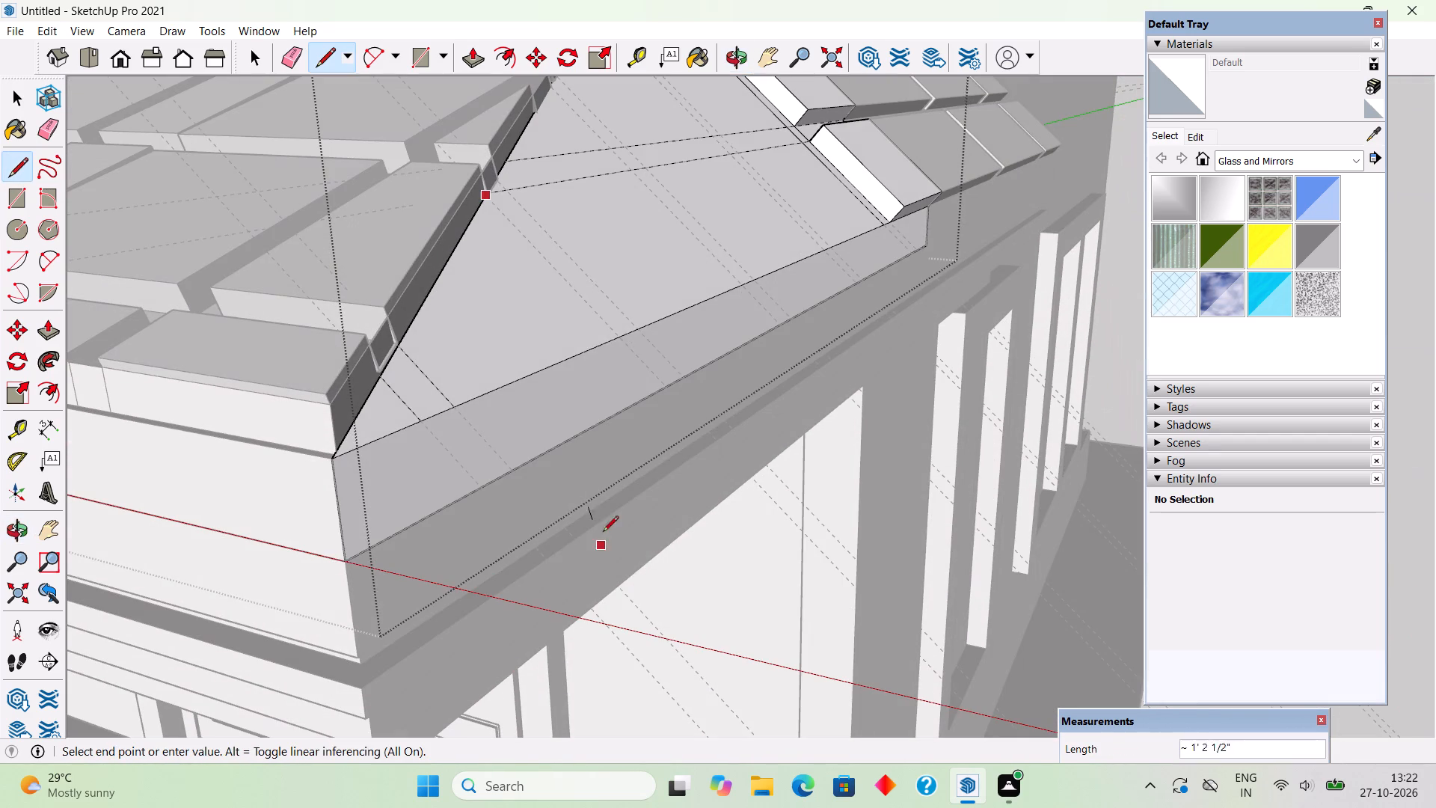
{"action": "left_click", "coordinate": [619, 334]}
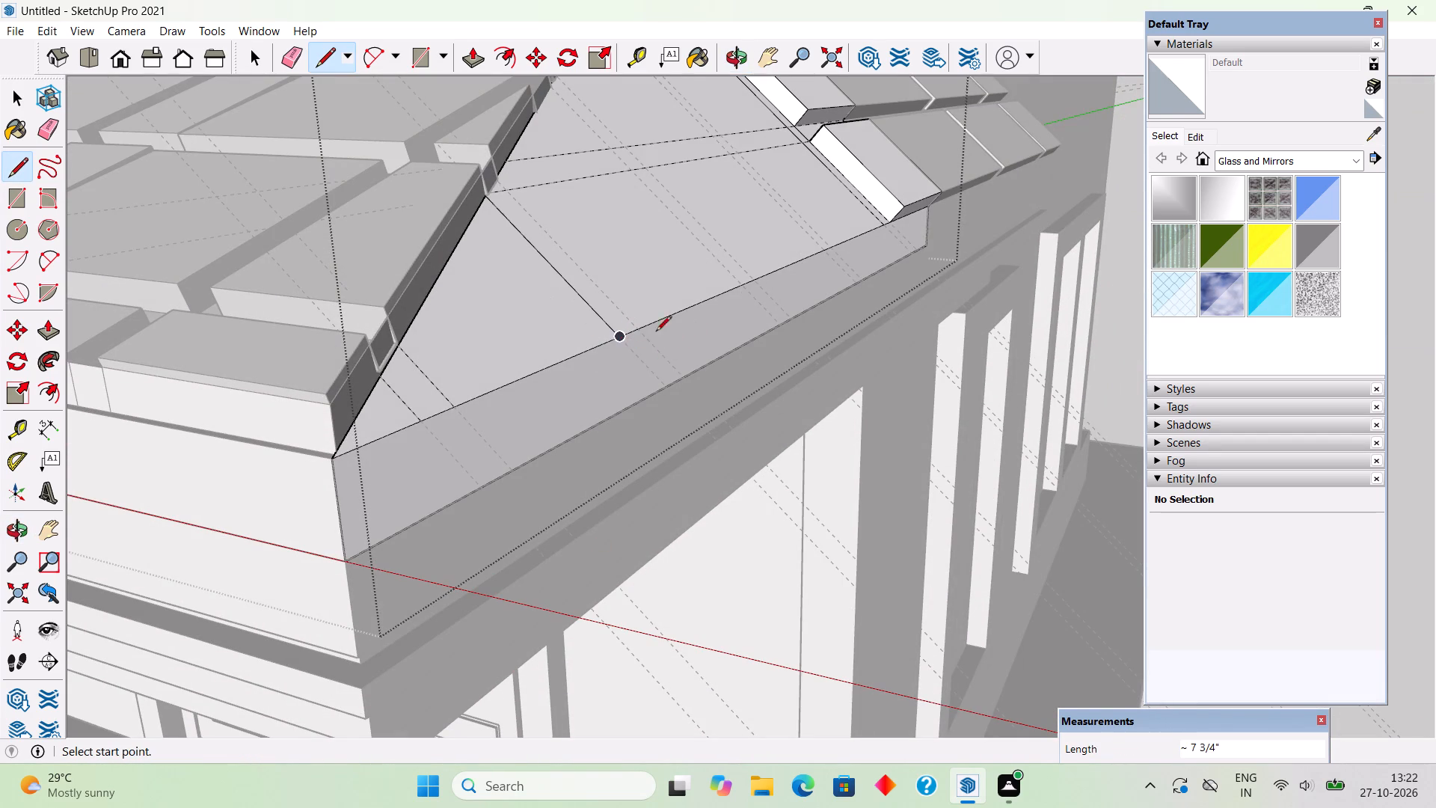
Draw a line about 8 9/16" long along the second-lowest groove's upper guide, from eave edge to diagonal joint, and select the strip face between the groove lines.
{"action": "left_click", "coordinate": [643, 329]}
{"action": "scroll", "coordinate": [509, 100], "scroll_direction": "up", "scroll_amount": 4}
{"action": "scroll", "coordinate": [494, 201], "scroll_direction": "up", "scroll_amount": 6}
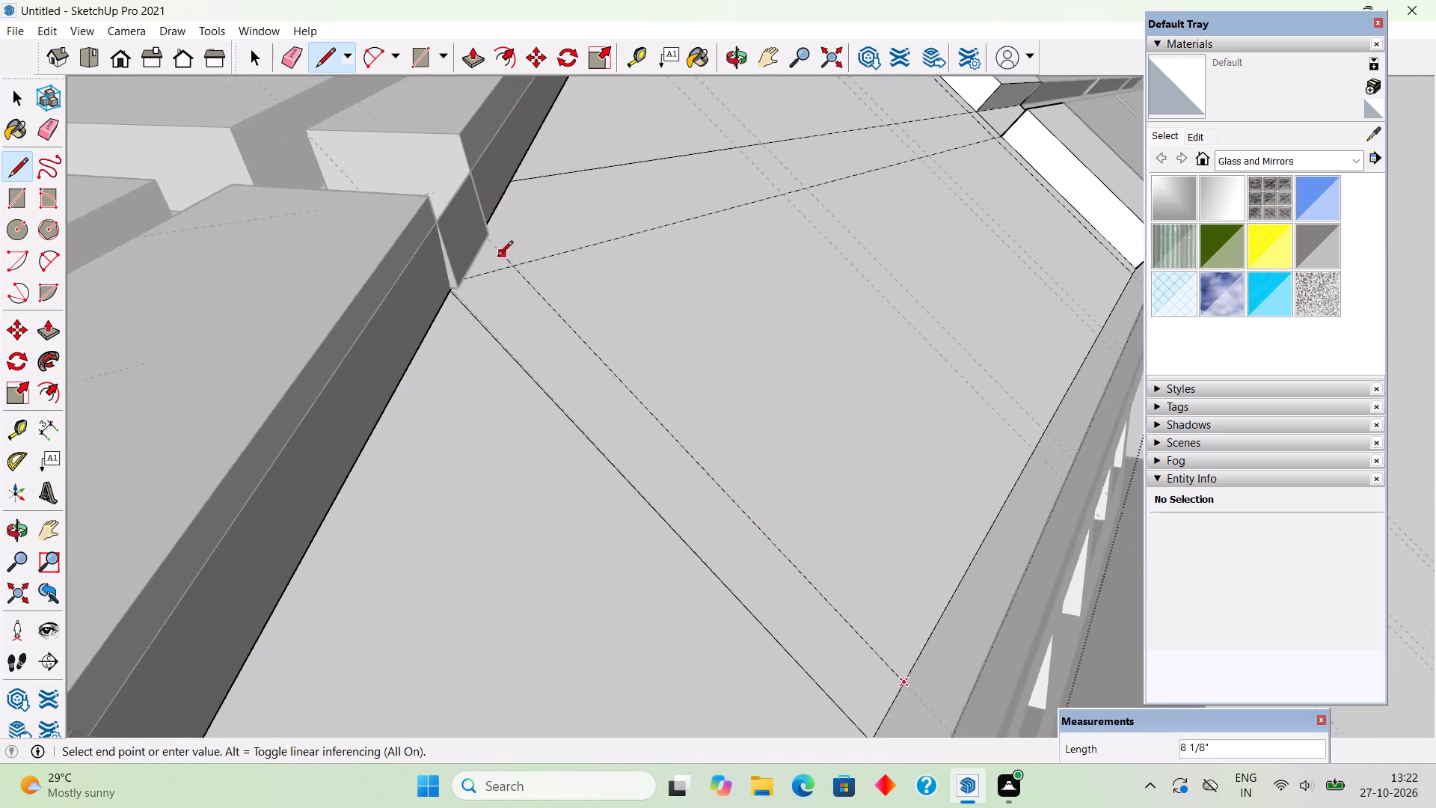
{"action": "scroll", "coordinate": [497, 257], "scroll_direction": "up", "scroll_amount": 5}
{"action": "middle_click_drag", "start_coordinate": [458, 213], "coordinate": [317, 0]}
{"action": "scroll", "coordinate": [479, 235], "scroll_direction": "up", "scroll_amount": 8}
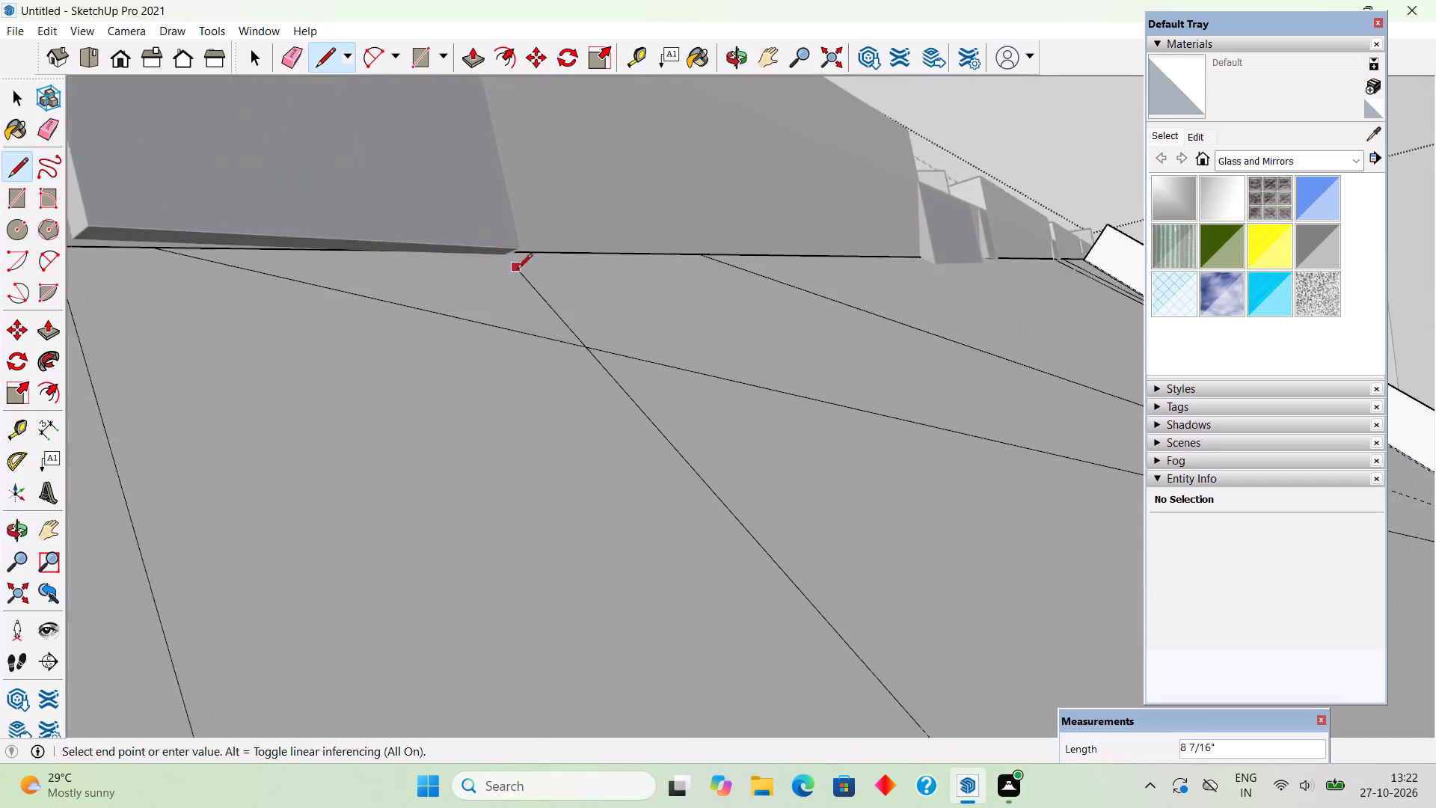
{"action": "scroll", "coordinate": [517, 270], "scroll_direction": "up", "scroll_amount": 8}
{"action": "middle_click_drag", "start_coordinate": [503, 242], "coordinate": [499, 263]}
{"action": "scroll", "coordinate": [497, 255], "scroll_direction": "up", "scroll_amount": 3}
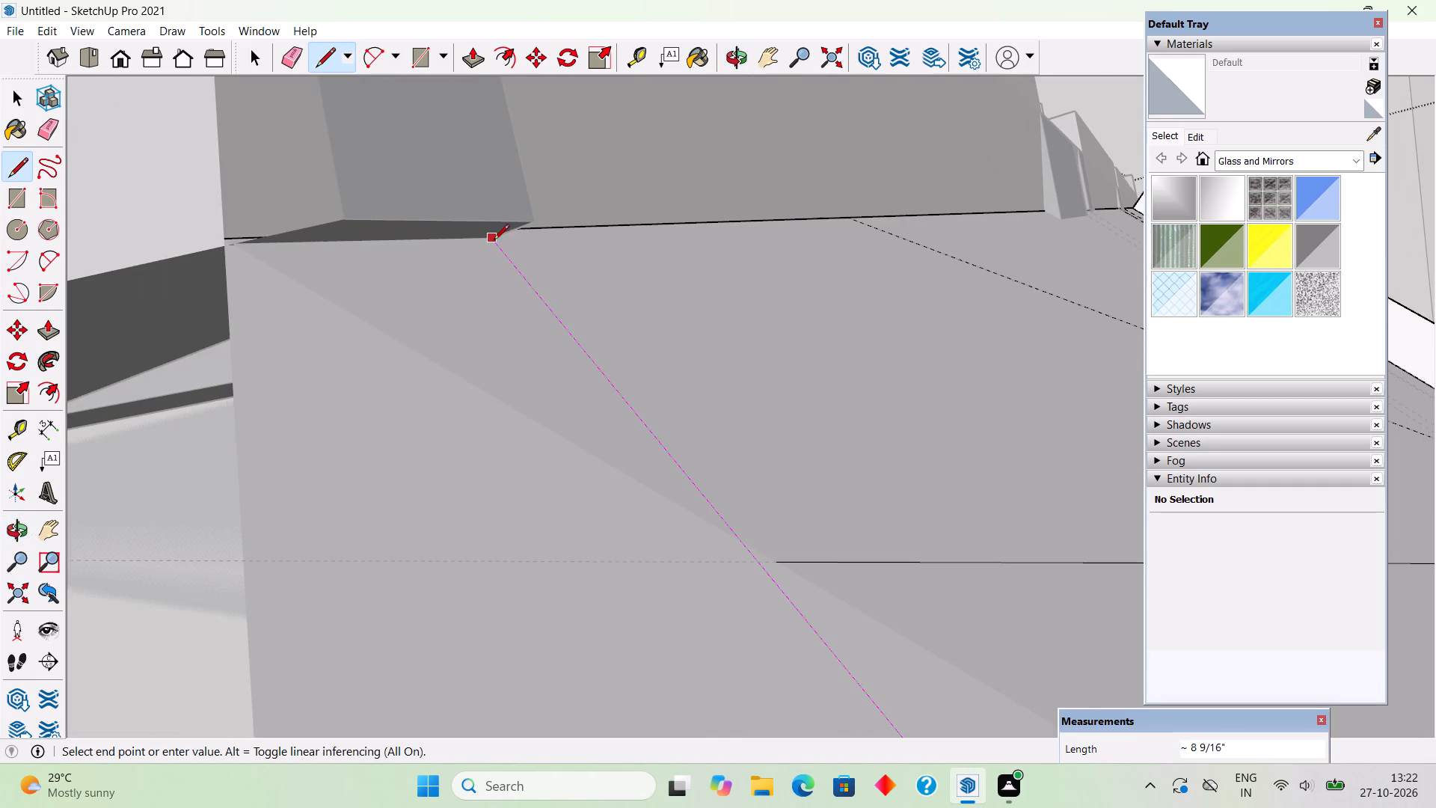
{"action": "left_click", "coordinate": [492, 236]}
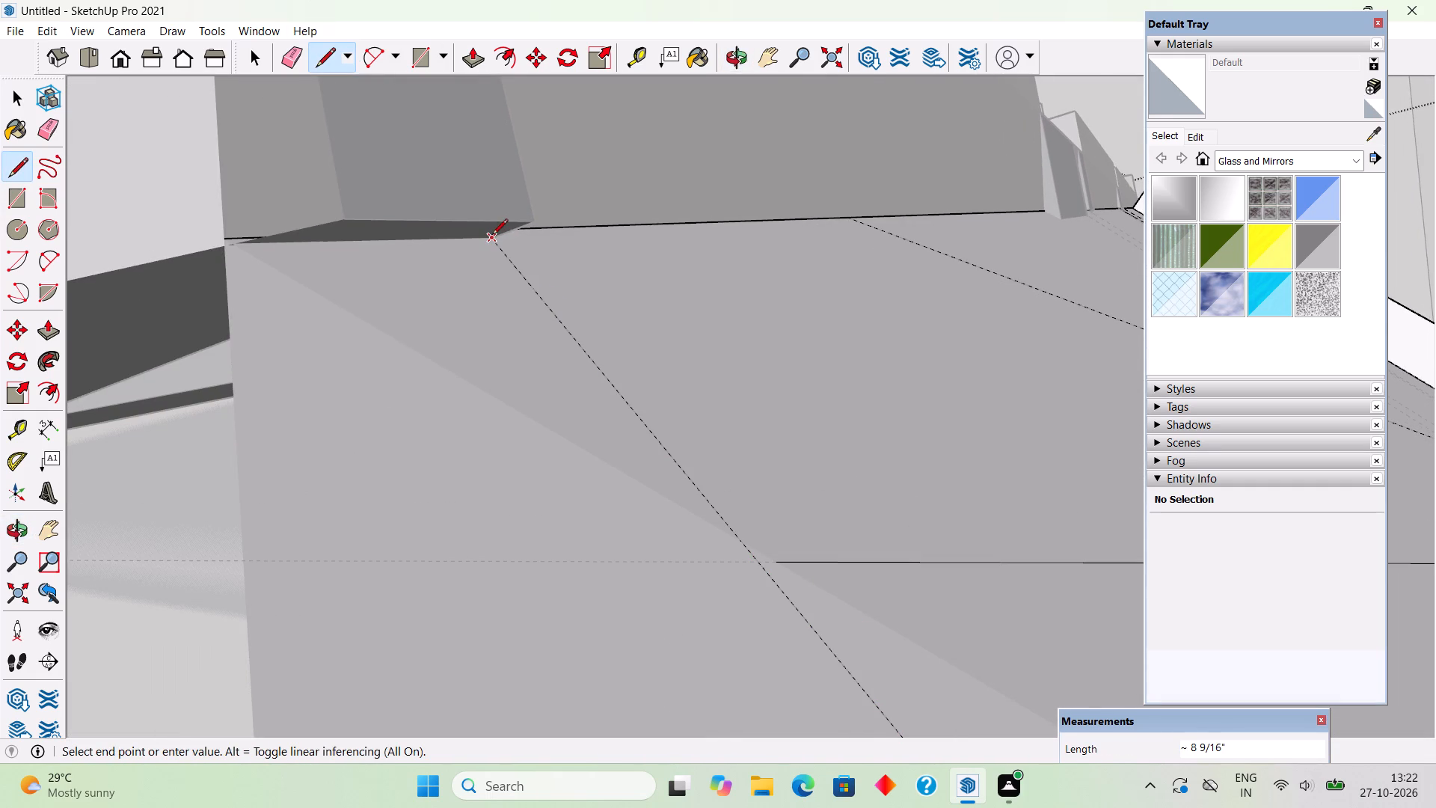
{"action": "scroll", "coordinate": [497, 343], "scroll_direction": "down", "scroll_amount": 6}
{"action": "scroll", "coordinate": [528, 388], "scroll_direction": "down", "scroll_amount": 20}
{"action": "scroll", "coordinate": [528, 388], "scroll_direction": "down", "scroll_amount": 10}
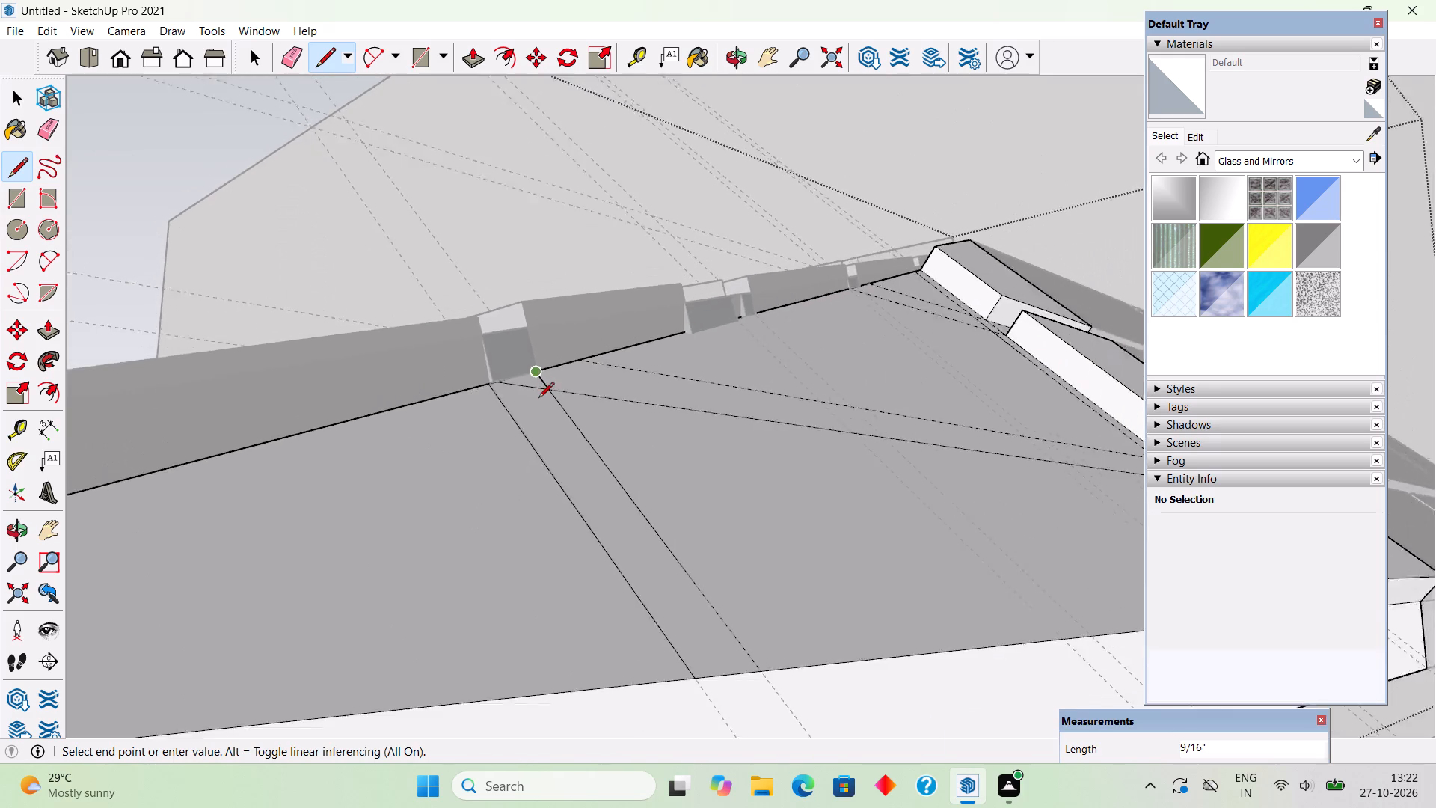
{"action": "scroll", "coordinate": [538, 399], "scroll_direction": "down", "scroll_amount": 2}
{"action": "key", "text": "space"}
{"action": "left_click", "coordinate": [571, 445]}
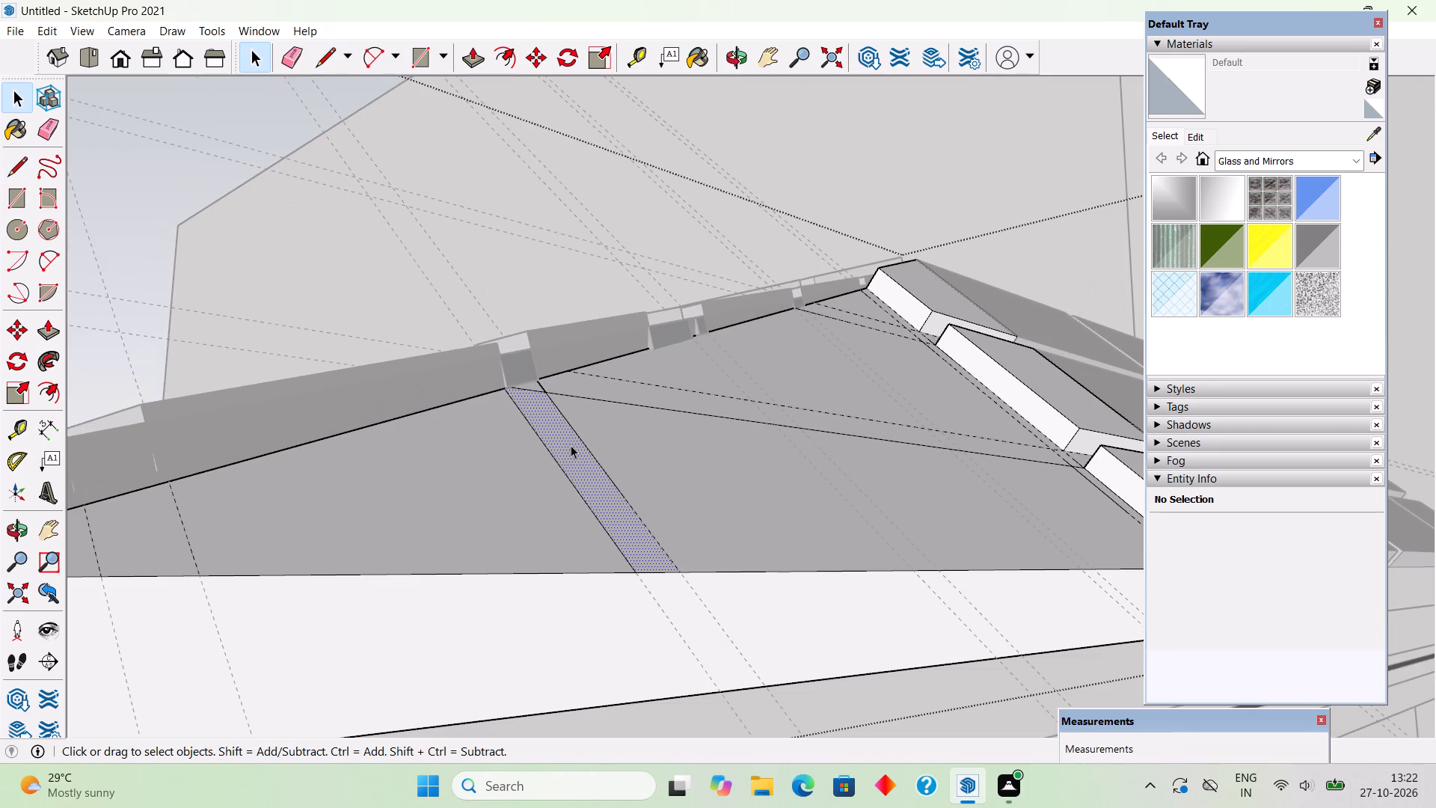
Draw a line about 1' 1 13/16" long along the third-lowest groove's lower guide, from the eave edge to the groove corner at the diagonal joint.
{"action": "middle_click_drag", "start_coordinate": [570, 472], "coordinate": [564, 593]}
{"action": "scroll", "coordinate": [572, 581], "scroll_direction": "down", "scroll_amount": 1}
{"action": "scroll", "coordinate": [757, 277], "scroll_direction": "down", "scroll_amount": 10}
{"action": "middle_click_drag", "start_coordinate": [685, 388], "coordinate": [769, 514]}
{"action": "scroll", "coordinate": [905, 425], "scroll_direction": "up", "scroll_amount": 5}
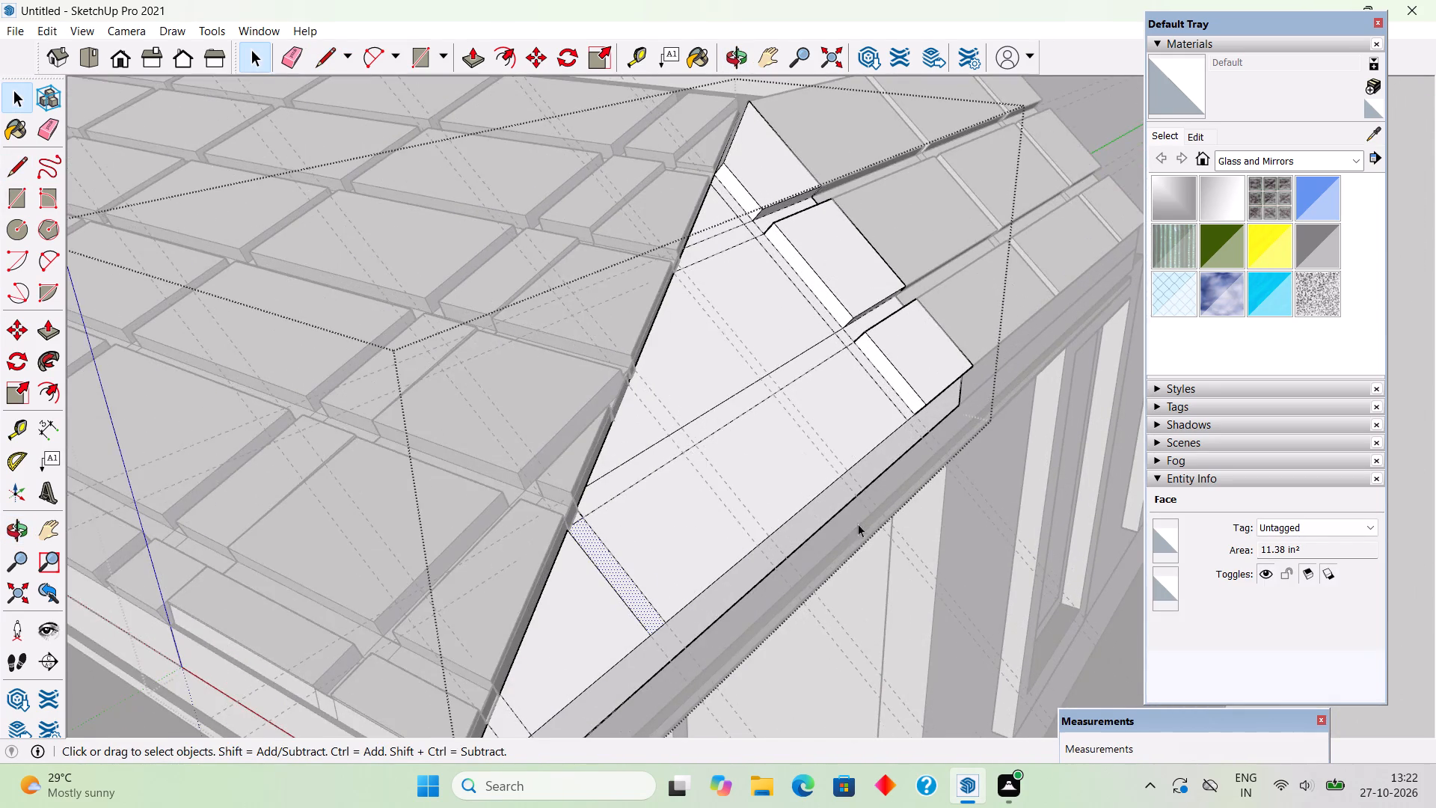
{"action": "scroll", "coordinate": [801, 560], "scroll_direction": "up", "scroll_amount": 3}
{"action": "key", "text": "l"}
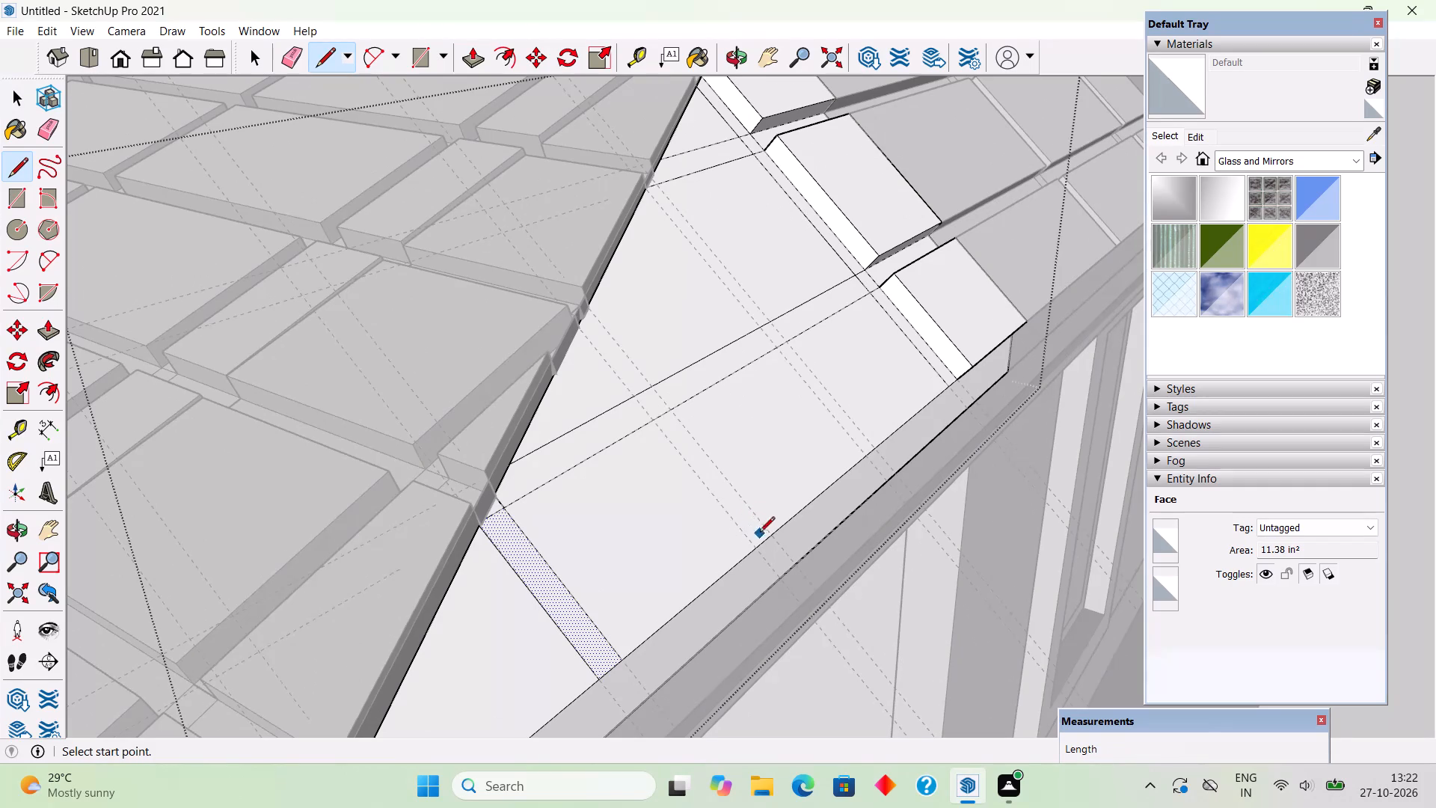
{"action": "left_click", "coordinate": [757, 550]}
{"action": "scroll", "coordinate": [563, 322], "scroll_direction": "up", "scroll_amount": 4}
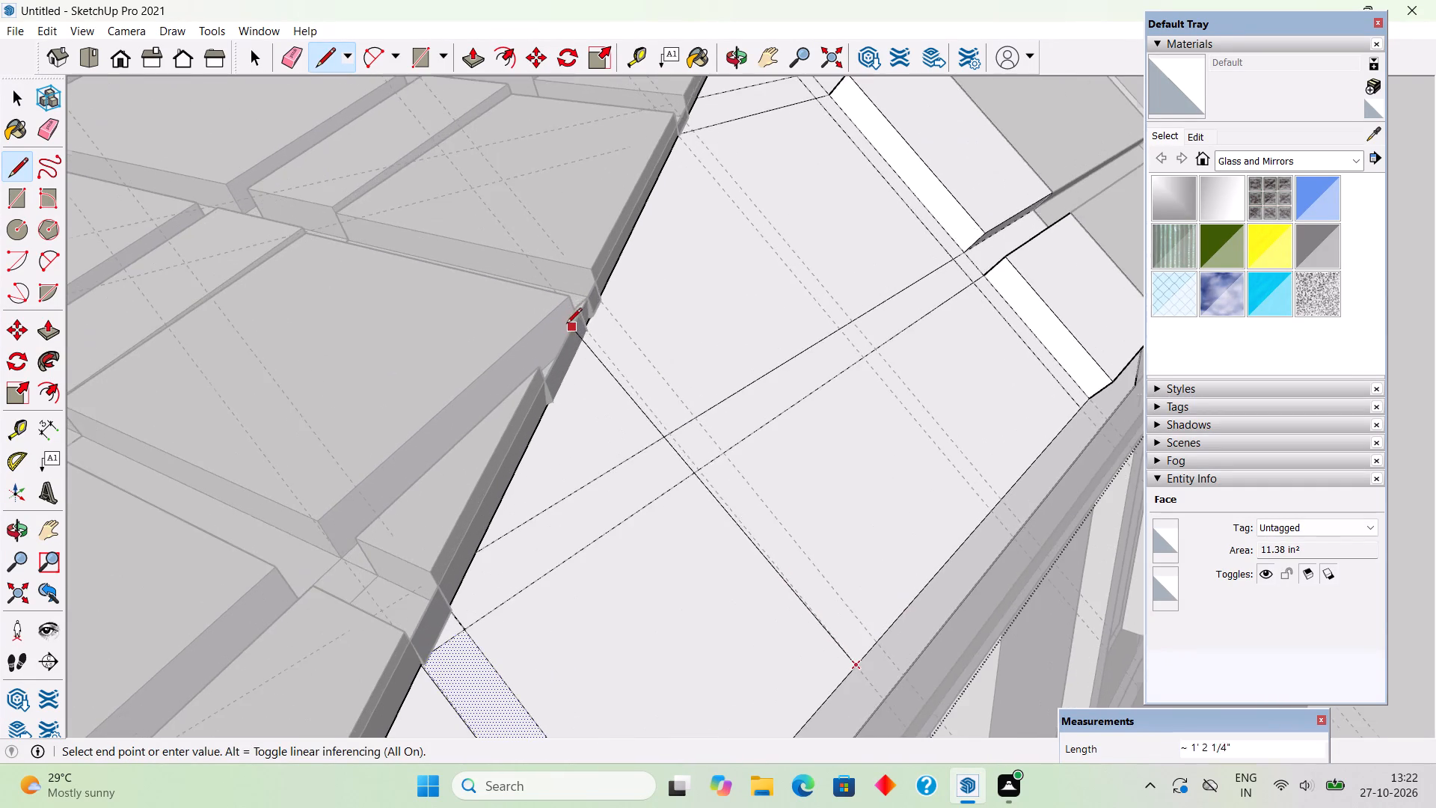
{"action": "scroll", "coordinate": [587, 326], "scroll_direction": "up", "scroll_amount": 7}
{"action": "middle_click_drag", "start_coordinate": [574, 336], "coordinate": [511, 194]}
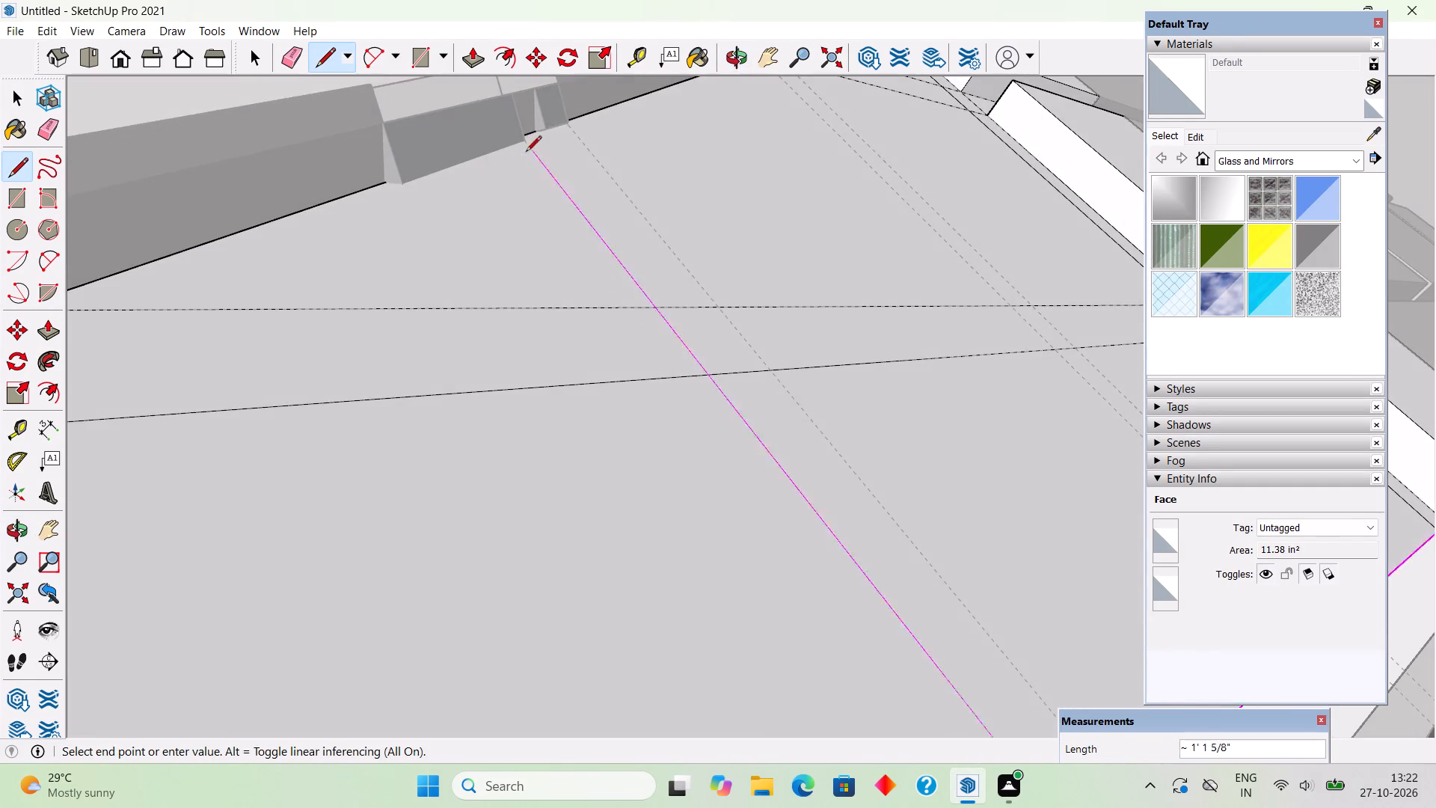
{"action": "scroll", "coordinate": [529, 139], "scroll_direction": "up", "scroll_amount": 5}
{"action": "middle_click_drag", "start_coordinate": [497, 160], "coordinate": [287, 283]}
{"action": "scroll", "coordinate": [312, 262], "scroll_direction": "down", "scroll_amount": 4}
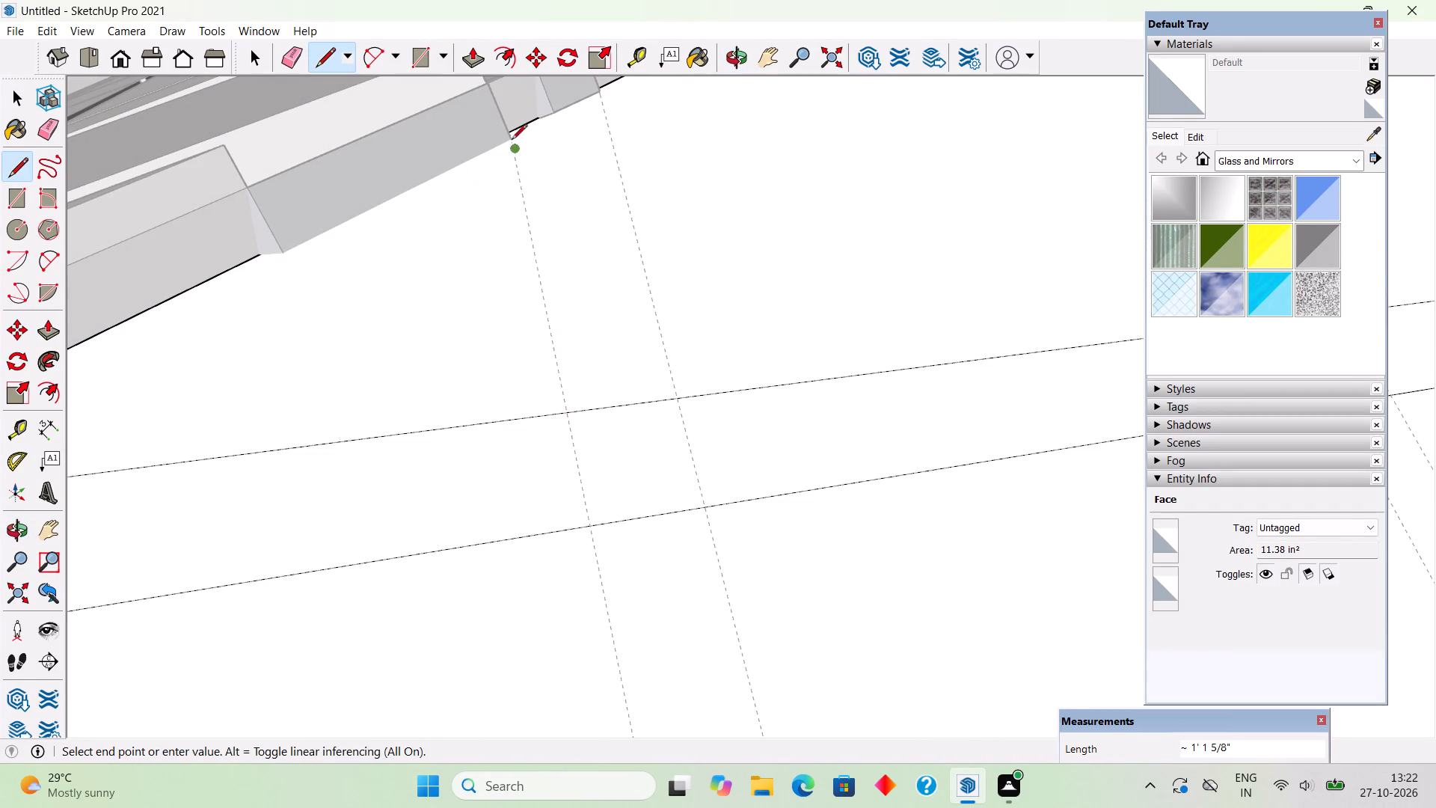
{"action": "middle_click_drag", "start_coordinate": [511, 138], "coordinate": [381, 218]}
{"action": "scroll", "coordinate": [381, 218], "scroll_direction": "down", "scroll_amount": 9}
{"action": "scroll", "coordinate": [485, 160], "scroll_direction": "up", "scroll_amount": 3}
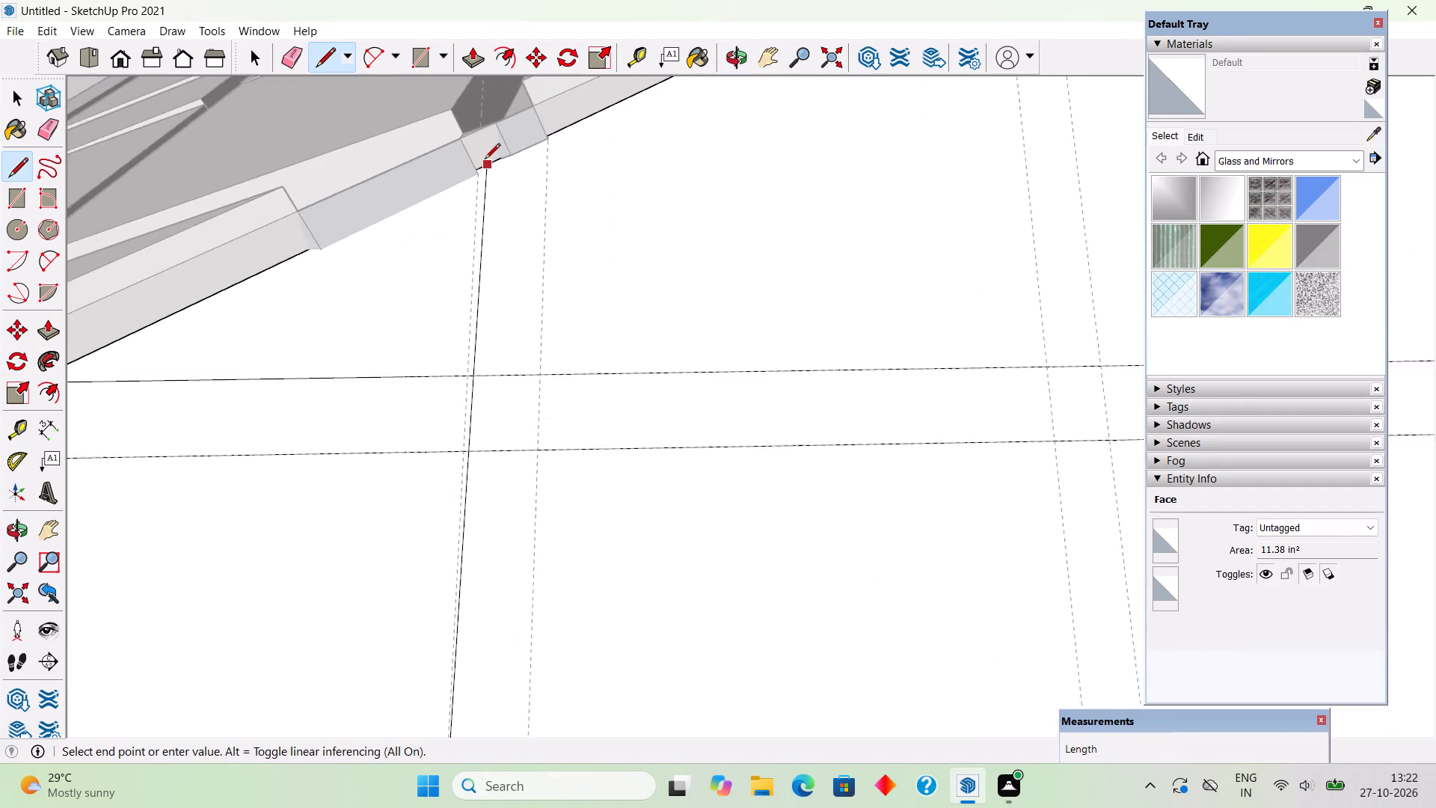
{"action": "scroll", "coordinate": [485, 160], "scroll_direction": "up", "scroll_amount": 16}
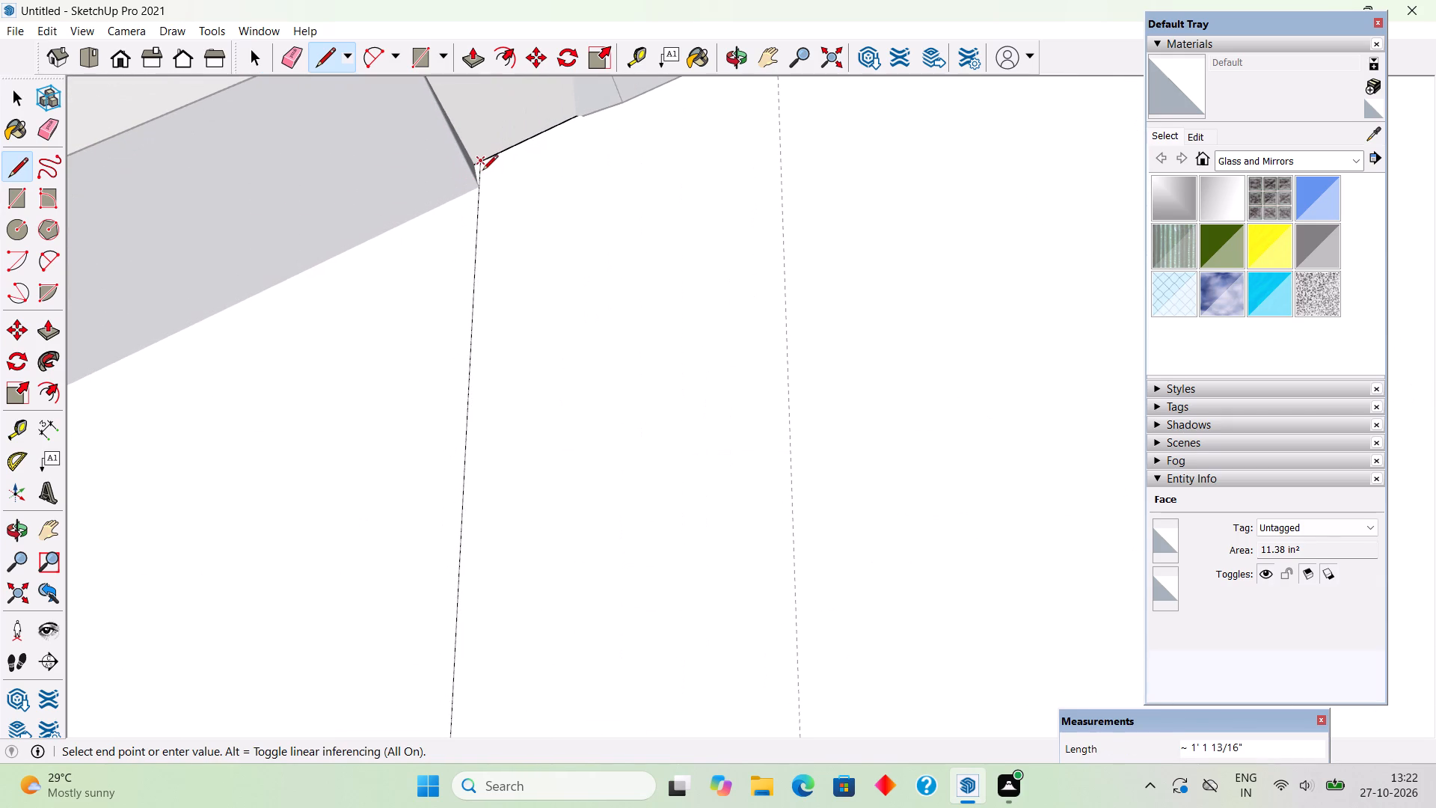
{"action": "left_click", "coordinate": [482, 171]}
Draw a line about 1' 2 9/16" long along the third-lowest groove's upper guide, from the diagonal joint to the eave edge.
{"action": "scroll", "coordinate": [482, 189], "scroll_direction": "down", "scroll_amount": 15}
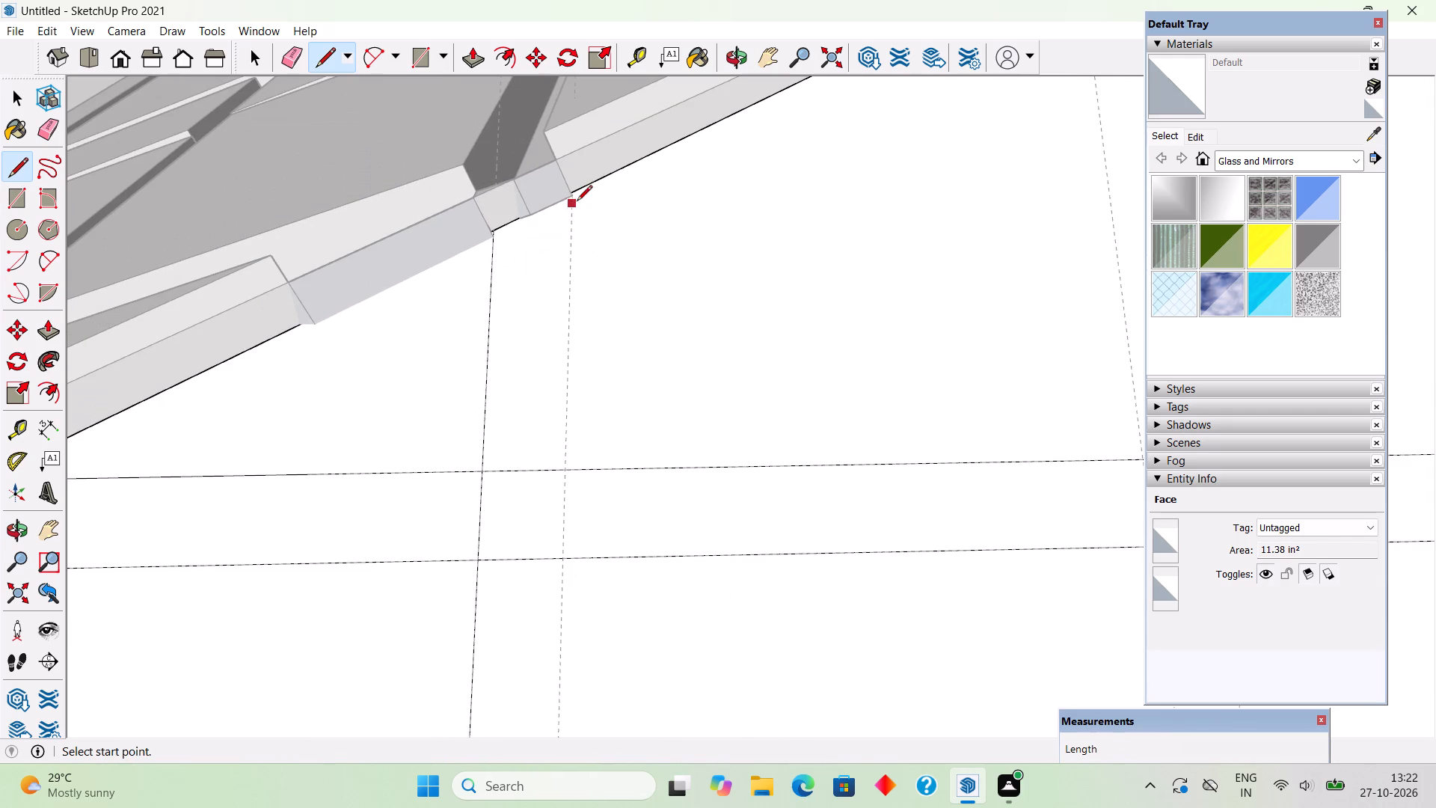
{"action": "scroll", "coordinate": [575, 192], "scroll_direction": "up", "scroll_amount": 12}
{"action": "middle_click_drag", "start_coordinate": [538, 198], "coordinate": [496, 184]}
{"action": "scroll", "coordinate": [580, 180], "scroll_direction": "up", "scroll_amount": 2}
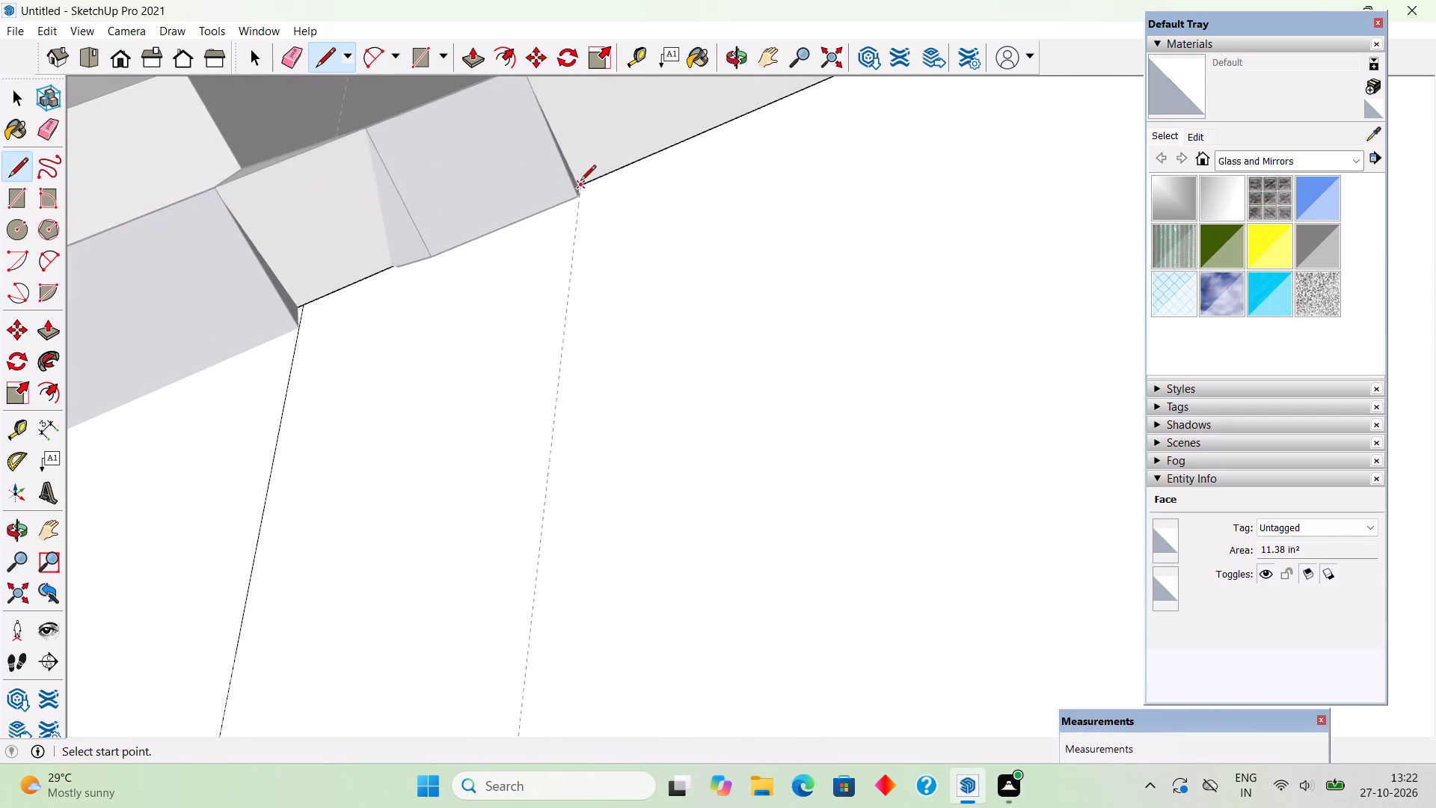
{"action": "scroll", "coordinate": [580, 182], "scroll_direction": "up", "scroll_amount": 2}
{"action": "left_click", "coordinate": [580, 188]}
{"action": "scroll", "coordinate": [575, 242], "scroll_direction": "down", "scroll_amount": 18}
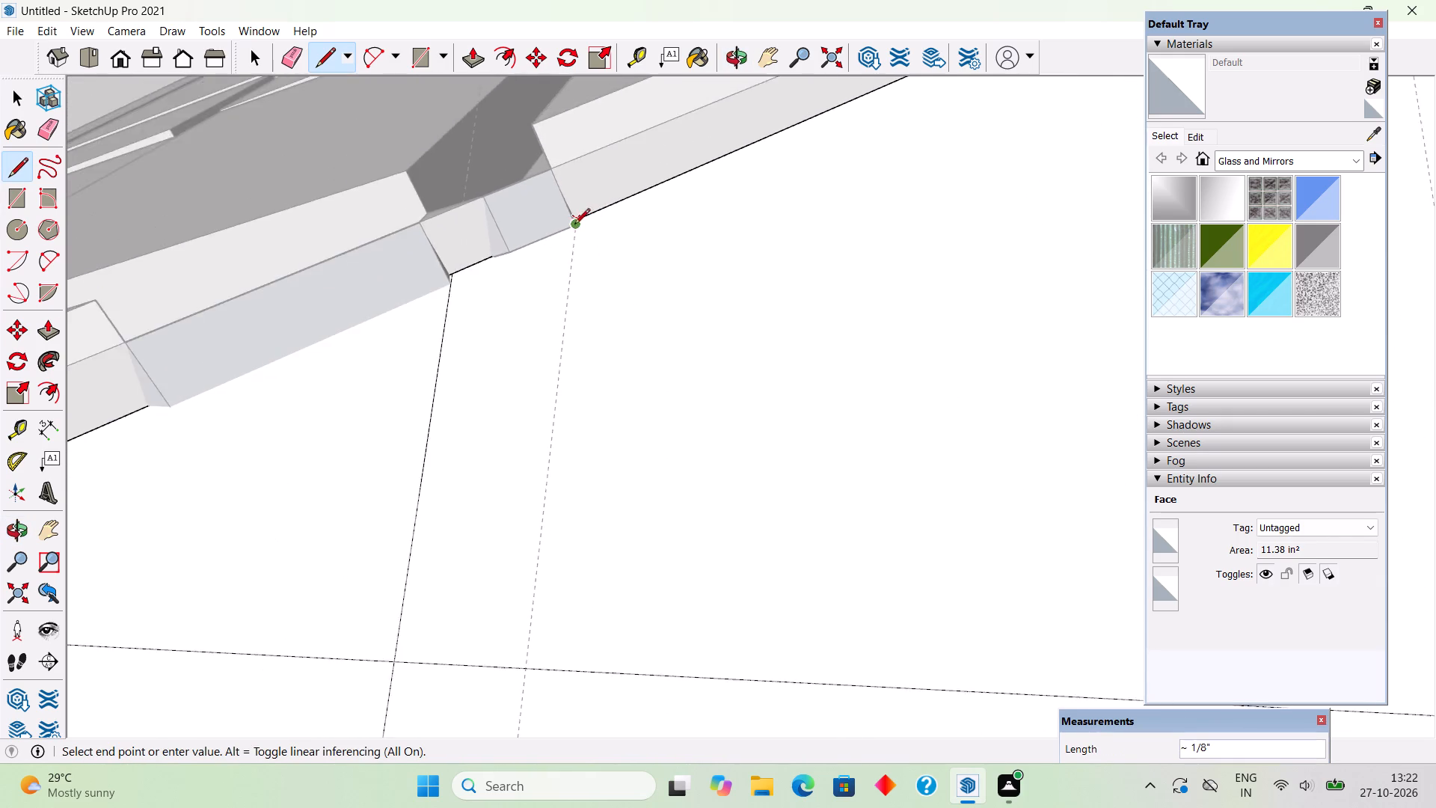
{"action": "scroll", "coordinate": [574, 225], "scroll_direction": "down", "scroll_amount": 16}
{"action": "left_click", "coordinate": [556, 417]}
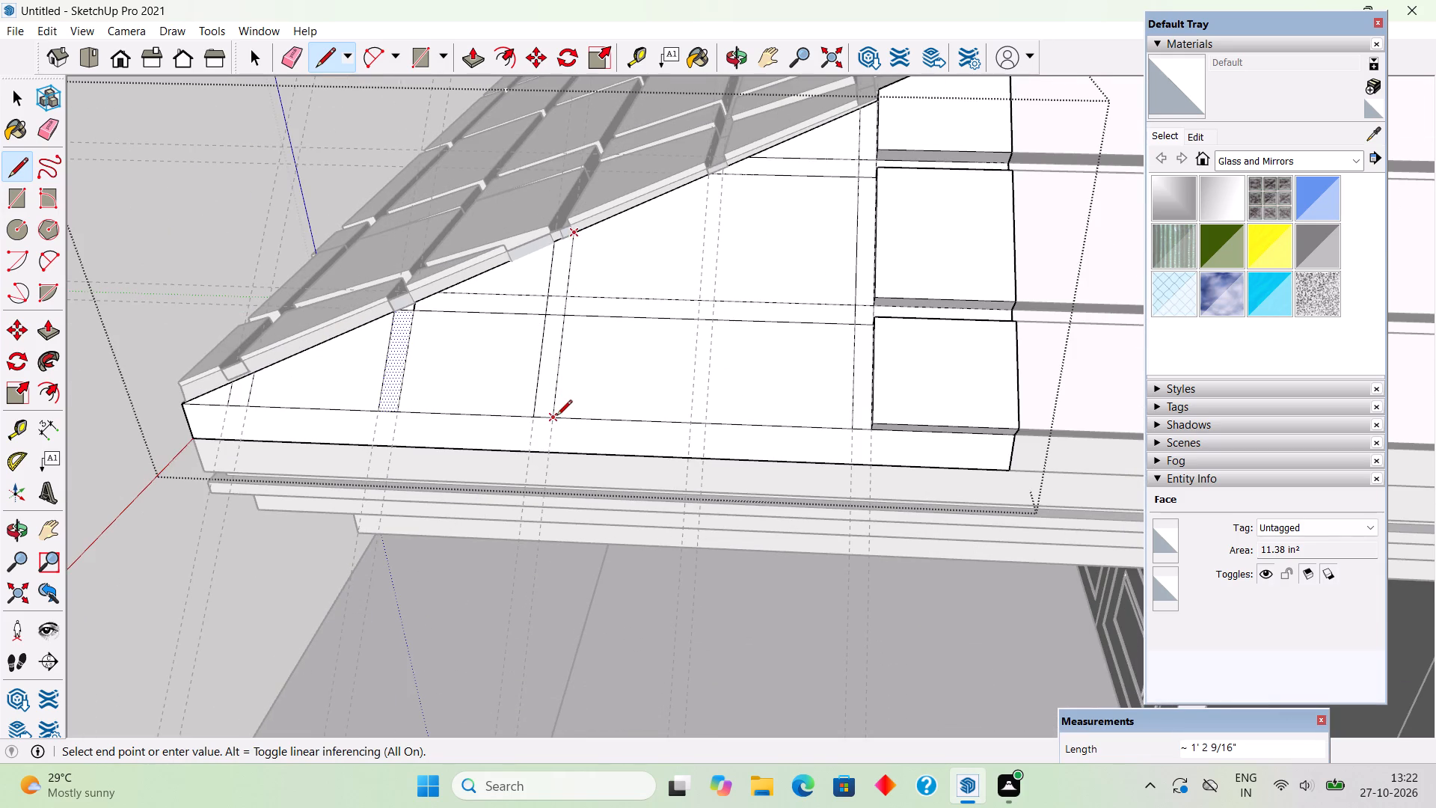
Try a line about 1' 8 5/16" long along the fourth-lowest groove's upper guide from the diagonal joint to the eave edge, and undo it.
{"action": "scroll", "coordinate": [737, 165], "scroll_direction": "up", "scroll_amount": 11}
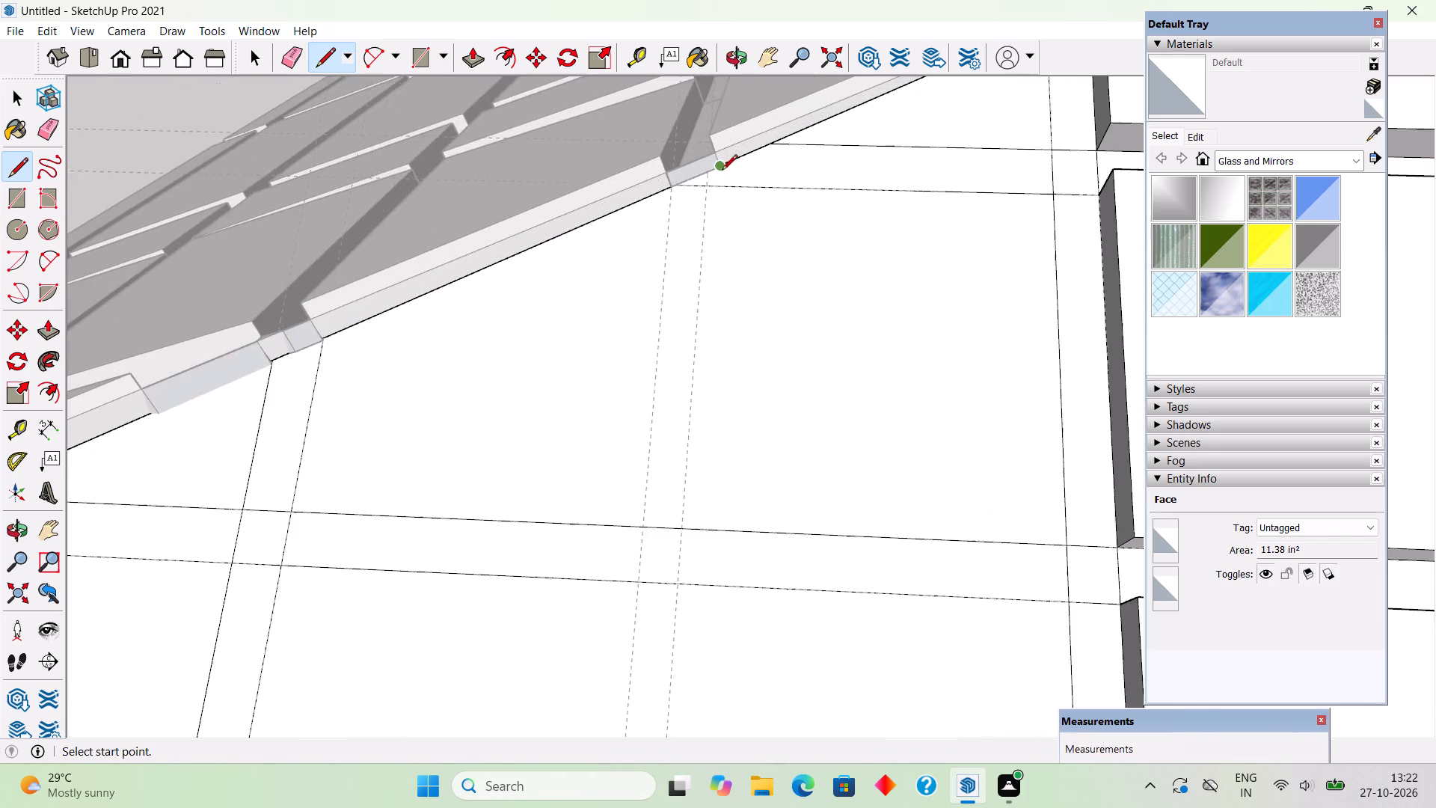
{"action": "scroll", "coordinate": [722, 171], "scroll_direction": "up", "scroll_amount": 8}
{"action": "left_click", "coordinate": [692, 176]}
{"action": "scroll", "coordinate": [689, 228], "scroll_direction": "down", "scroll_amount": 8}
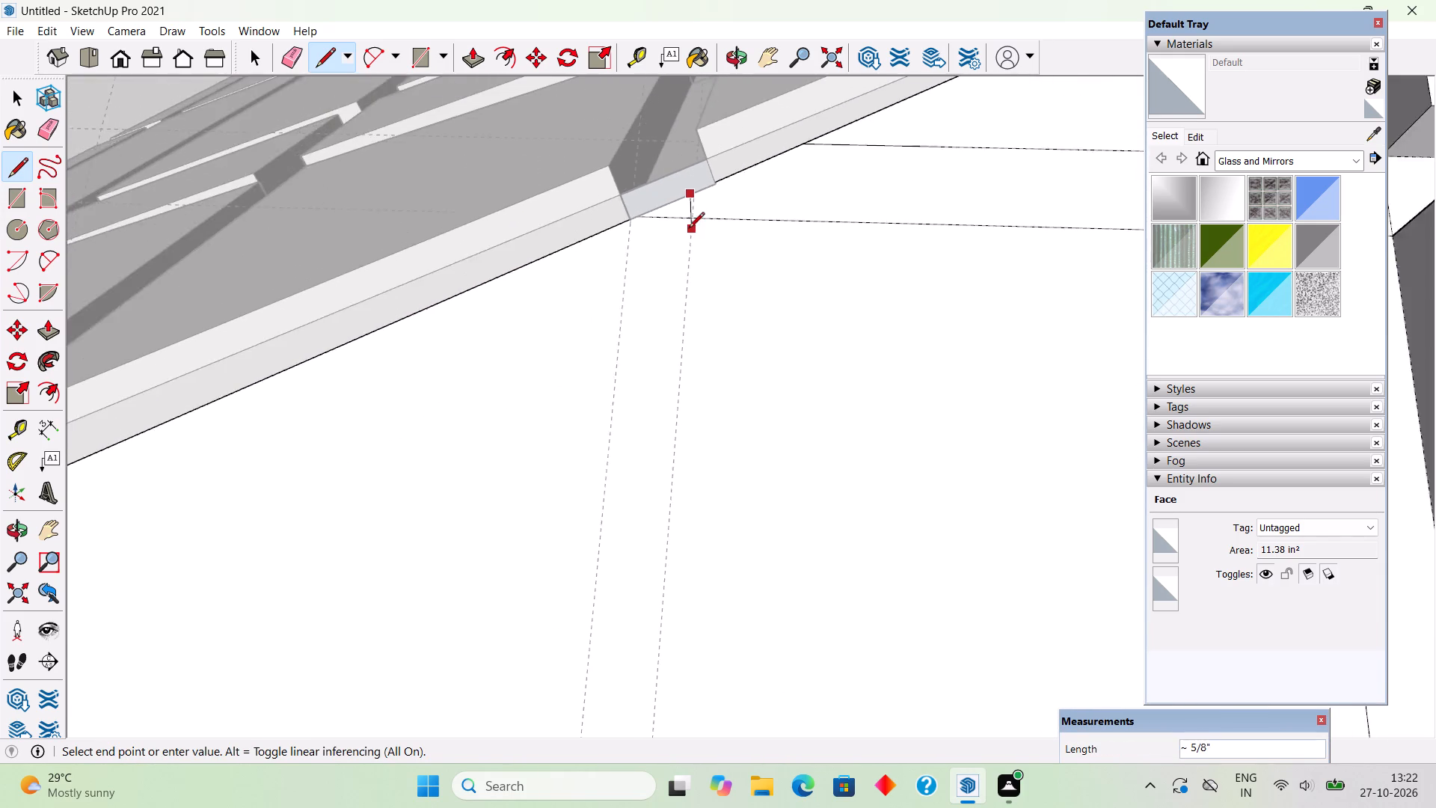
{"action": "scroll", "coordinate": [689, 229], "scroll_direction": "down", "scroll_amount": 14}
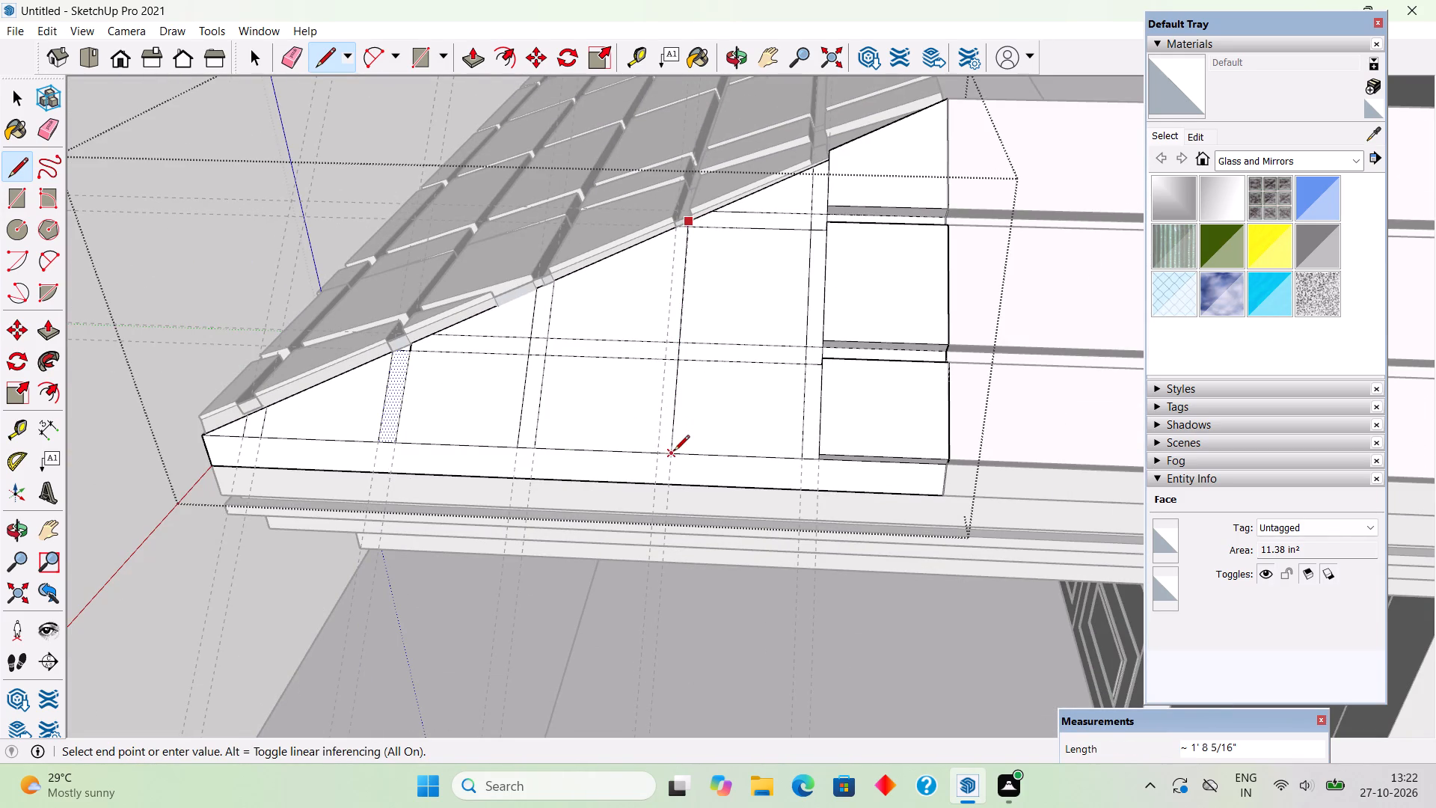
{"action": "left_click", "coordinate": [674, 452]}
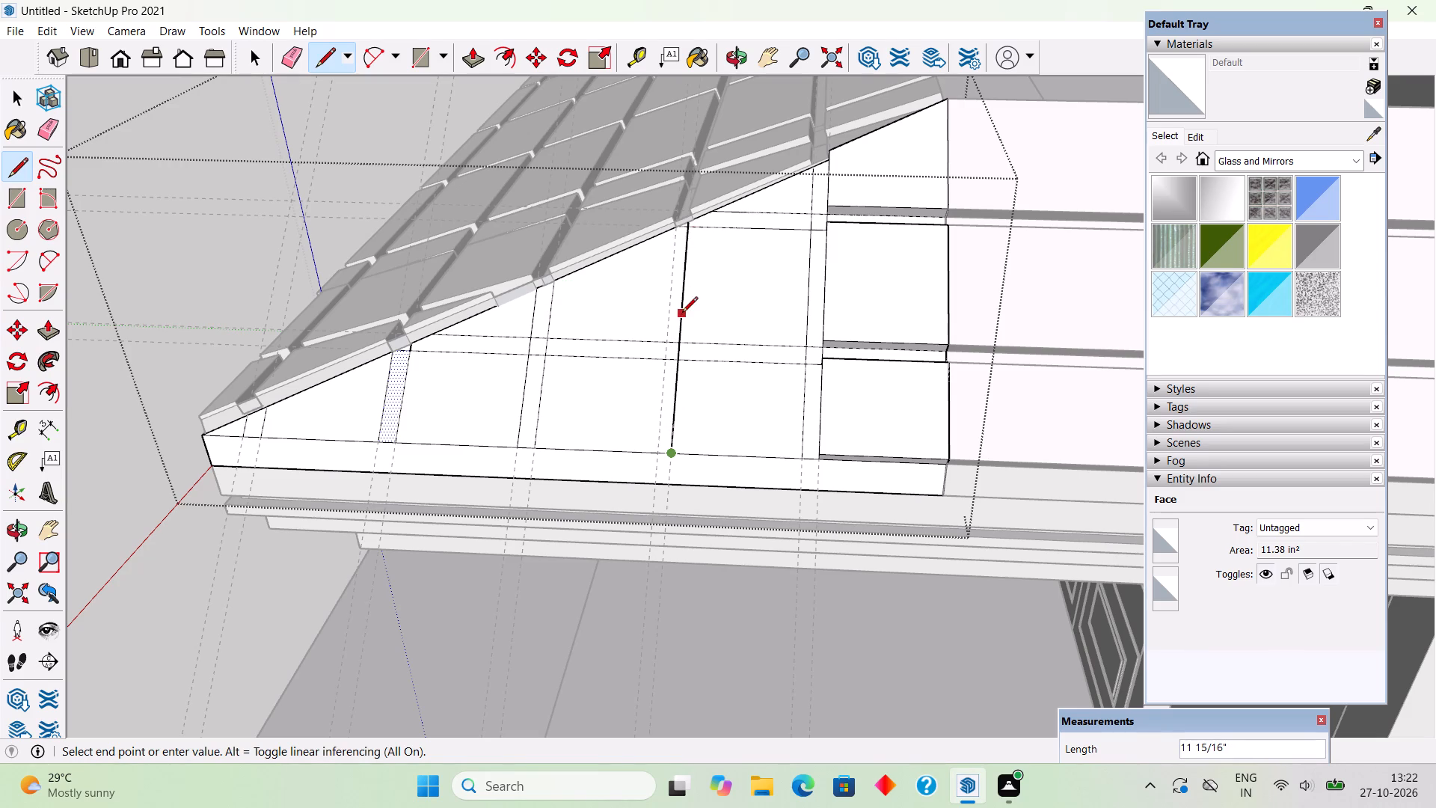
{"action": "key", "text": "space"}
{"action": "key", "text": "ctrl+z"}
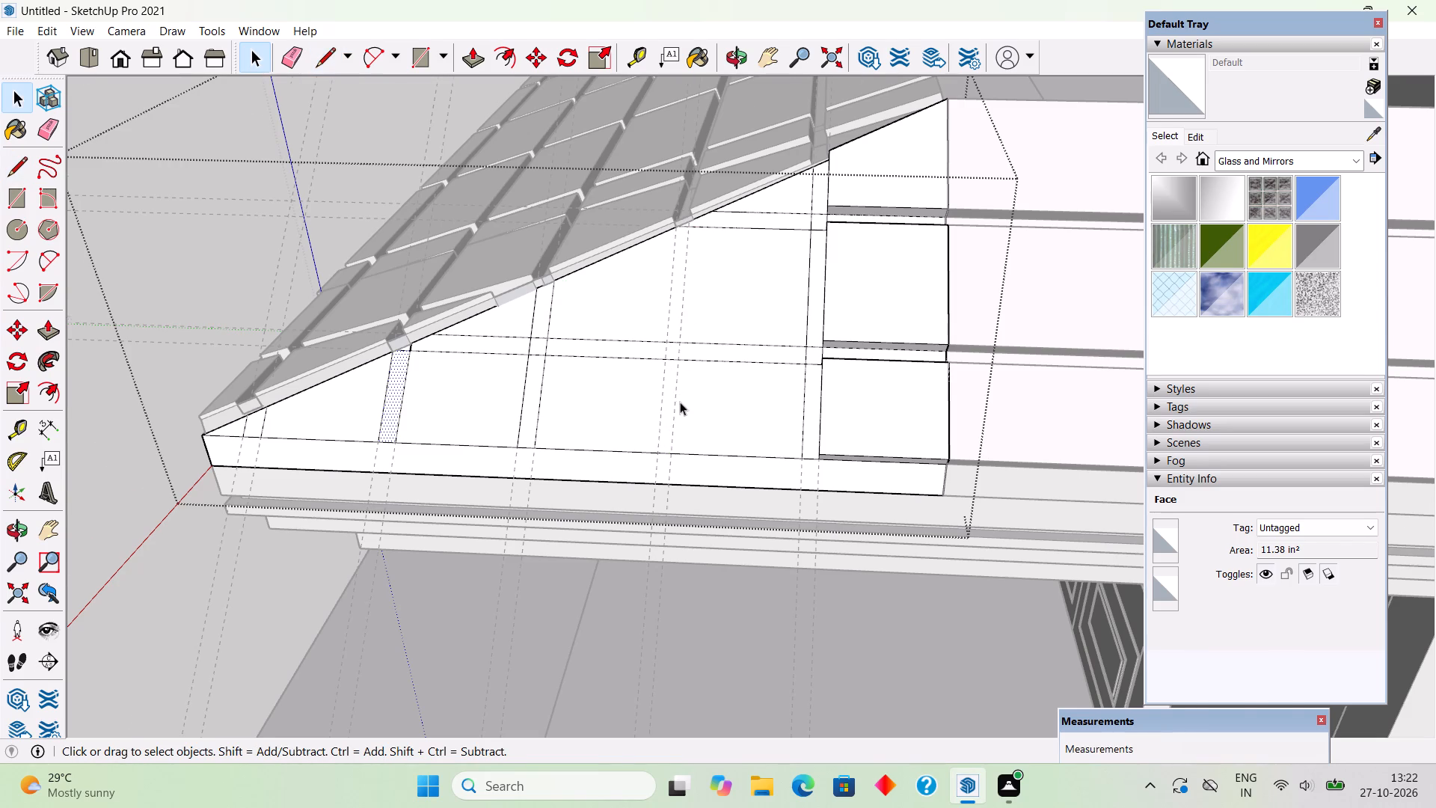
Draw a line about 1' 7 13/16" long along the fourth-lowest groove's lower guide, from the groove's bottom corner at the diagonal joint to the eave edge.
{"action": "scroll", "coordinate": [680, 402], "scroll_direction": "up", "scroll_amount": 5}
{"action": "middle_click_drag", "start_coordinate": [743, 429], "coordinate": [1004, 459]}
{"action": "scroll", "coordinate": [959, 548], "scroll_direction": "up", "scroll_amount": 4}
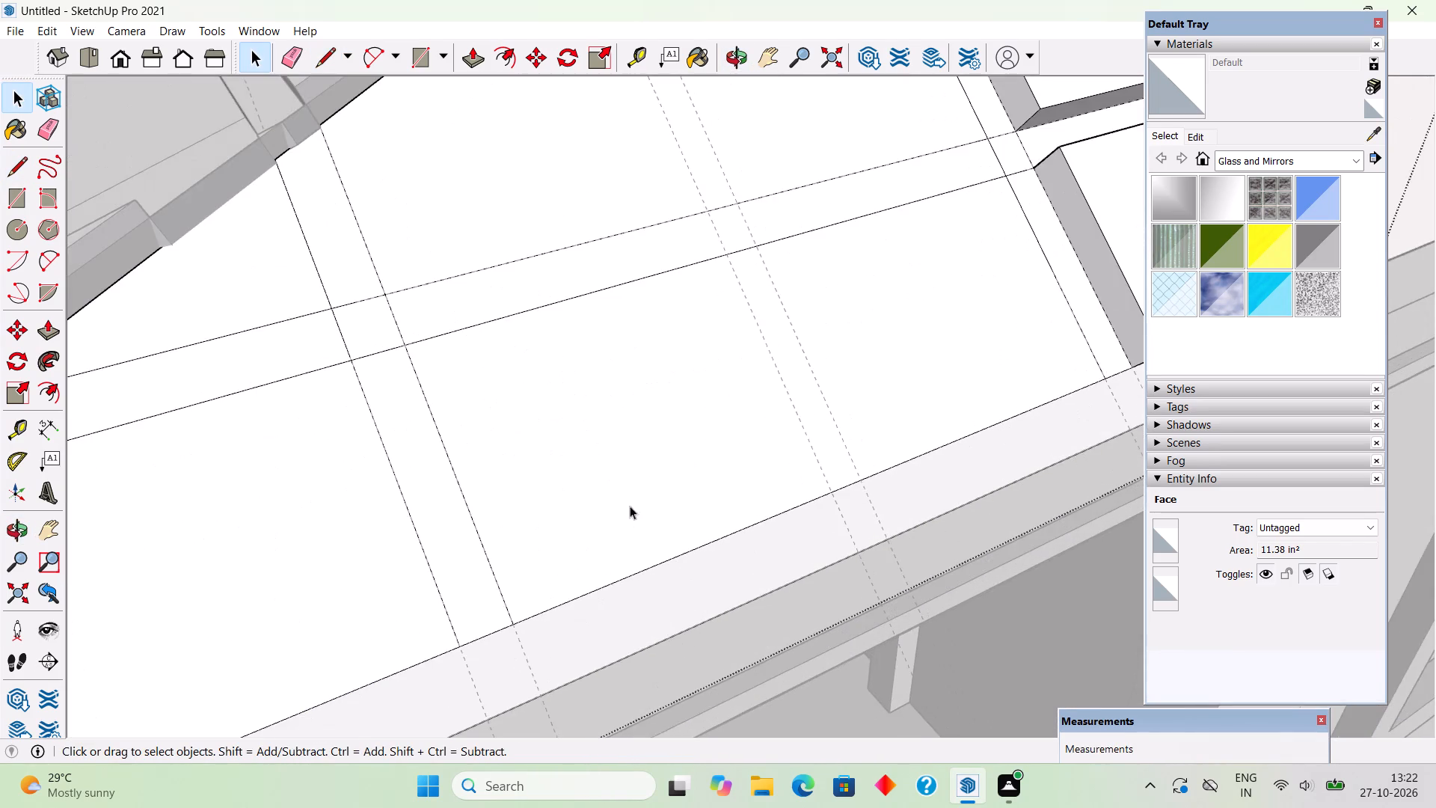
{"action": "middle_click_drag", "start_coordinate": [651, 528], "coordinate": [803, 558]}
{"action": "scroll", "coordinate": [803, 558], "scroll_direction": "down", "scroll_amount": 10}
{"action": "middle_click_drag", "start_coordinate": [765, 536], "coordinate": [851, 513]}
{"action": "scroll", "coordinate": [769, 145], "scroll_direction": "up", "scroll_amount": 5}
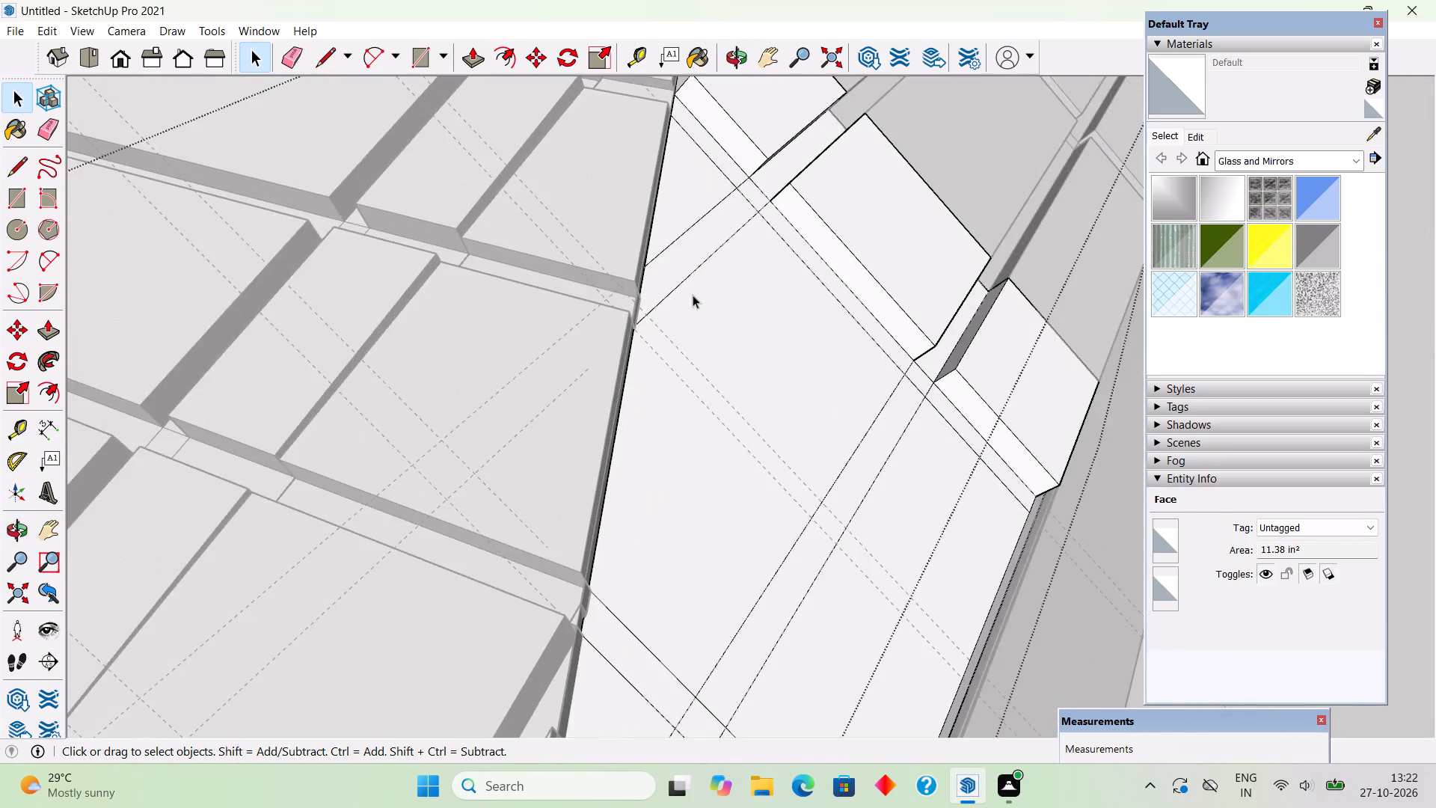
{"action": "scroll", "coordinate": [693, 295], "scroll_direction": "up", "scroll_amount": 9}
{"action": "scroll", "coordinate": [597, 321], "scroll_direction": "up", "scroll_amount": 8}
{"action": "middle_click_drag", "start_coordinate": [583, 247], "coordinate": [525, 31]}
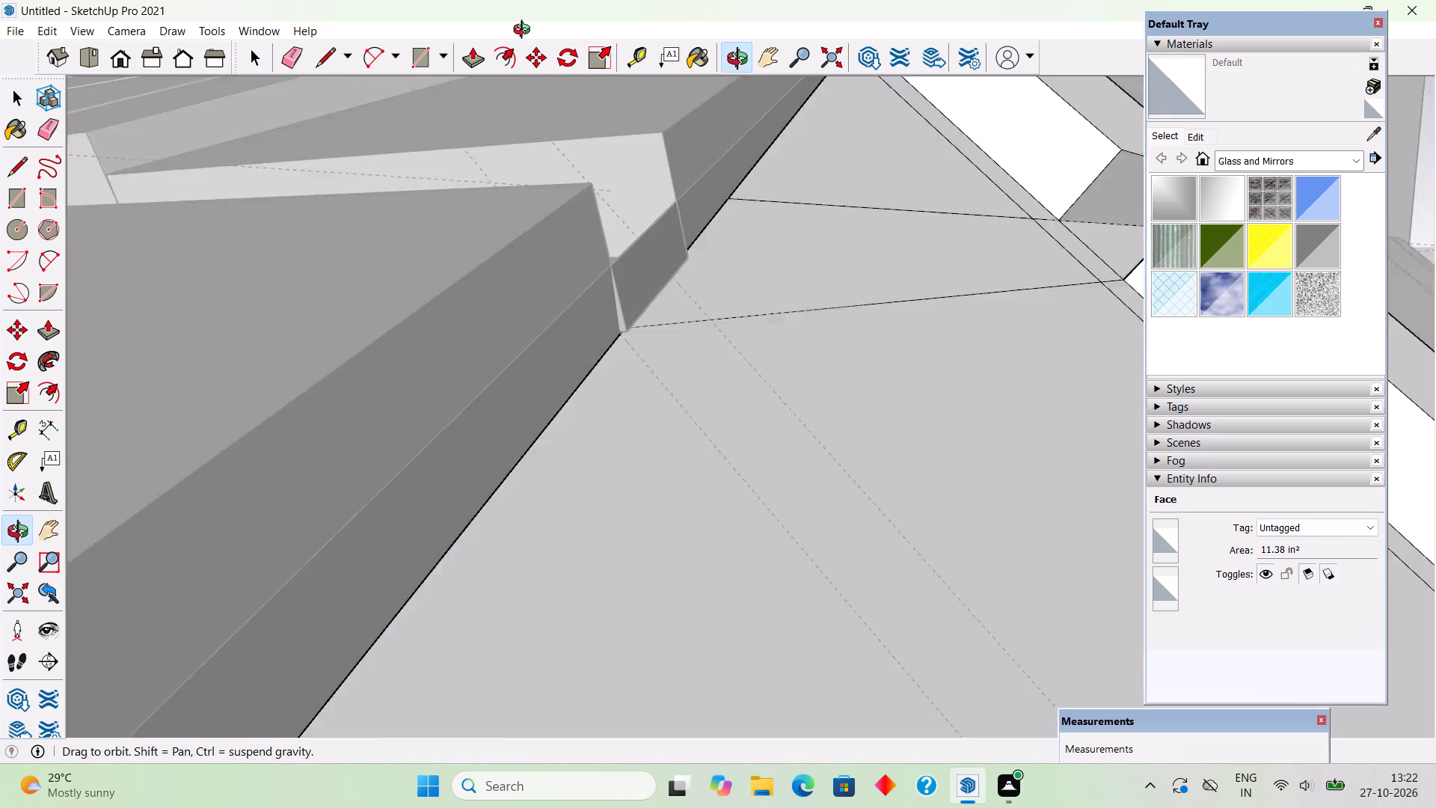
{"action": "middle_click_drag", "start_coordinate": [525, 31], "coordinate": [525, 4]}
{"action": "scroll", "coordinate": [620, 359], "scroll_direction": "up", "scroll_amount": 7}
{"action": "middle_click_drag", "start_coordinate": [611, 282], "coordinate": [601, 207]}
{"action": "scroll", "coordinate": [622, 346], "scroll_direction": "up", "scroll_amount": 3}
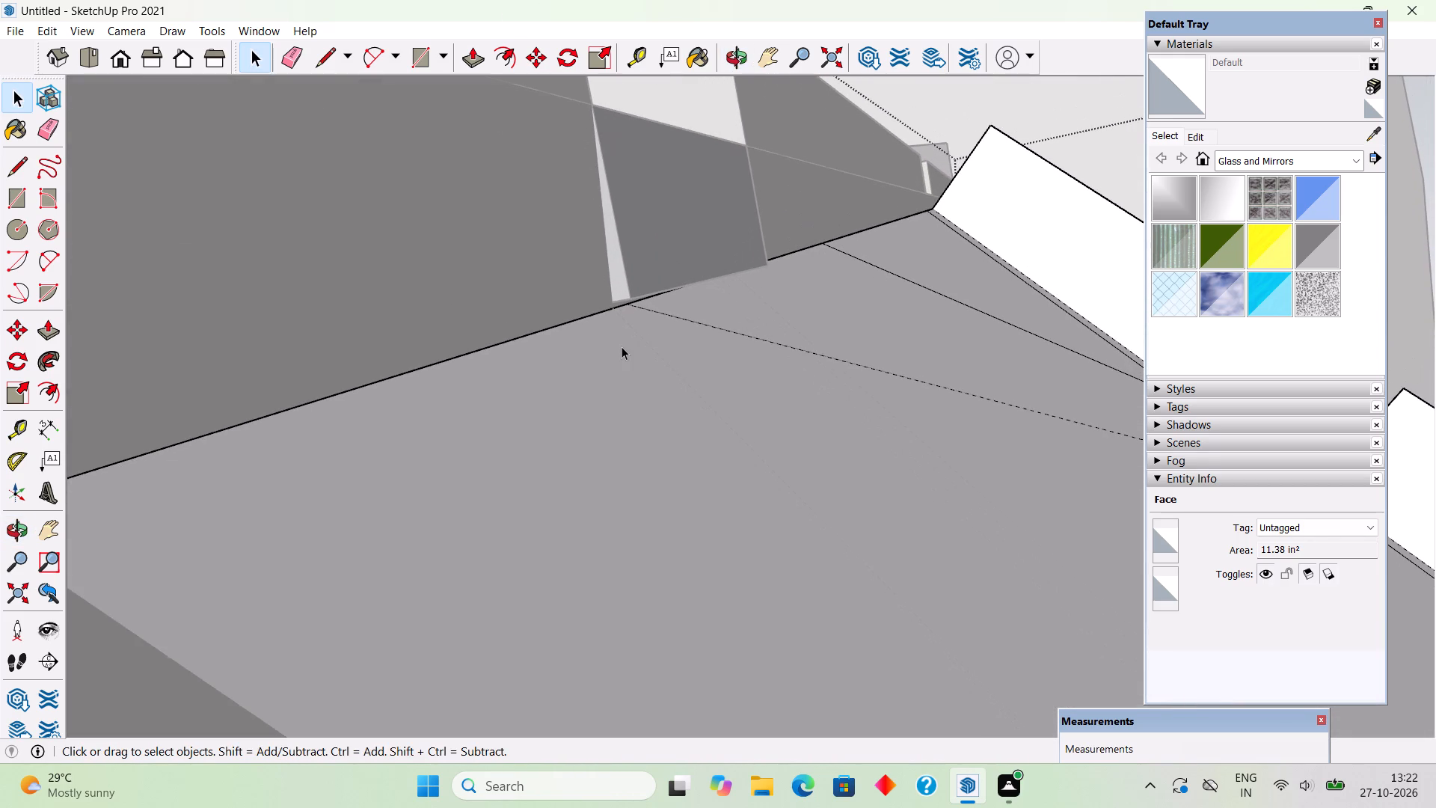
{"action": "key", "text": "l"}
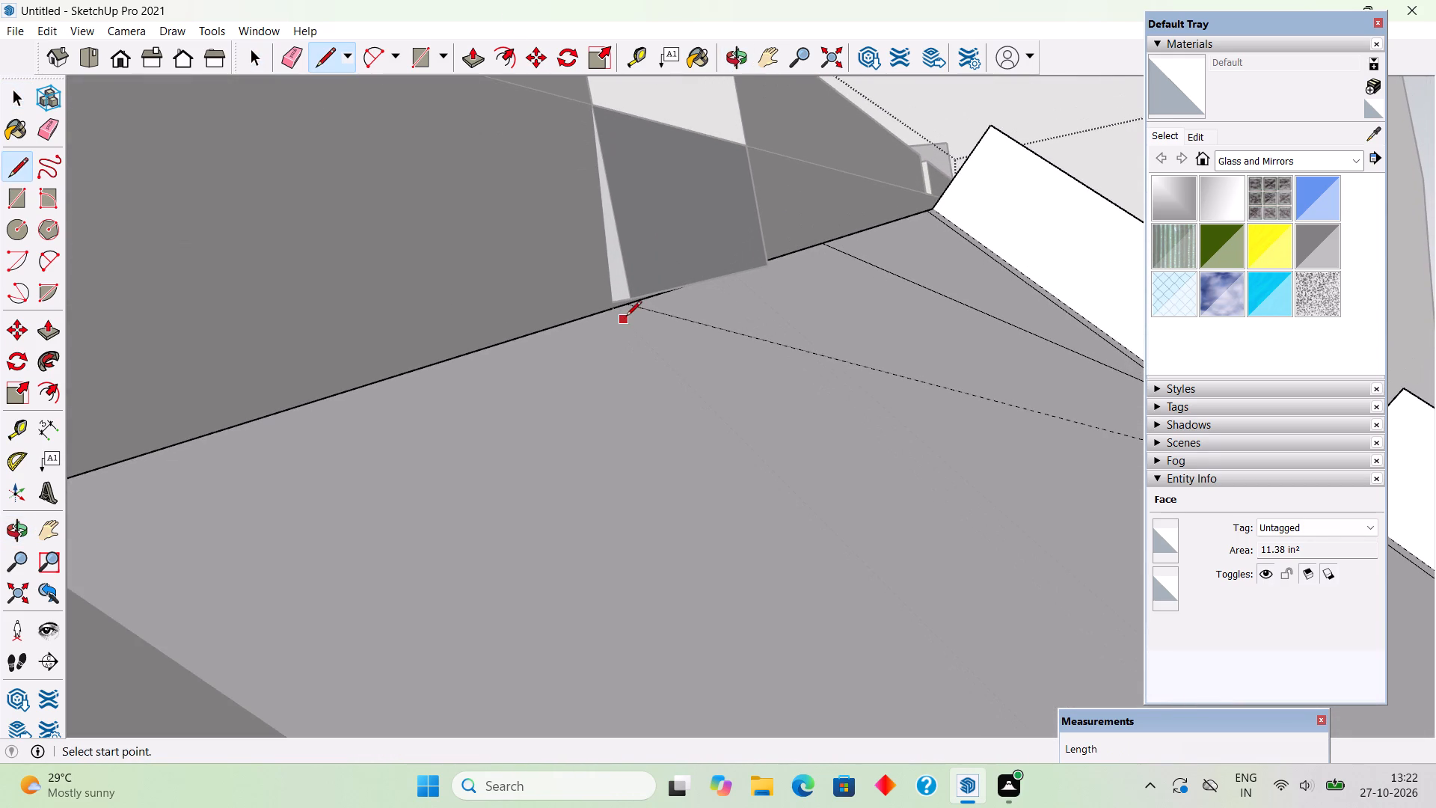
{"action": "scroll", "coordinate": [615, 313], "scroll_direction": "up", "scroll_amount": 7}
{"action": "left_click", "coordinate": [617, 304]}
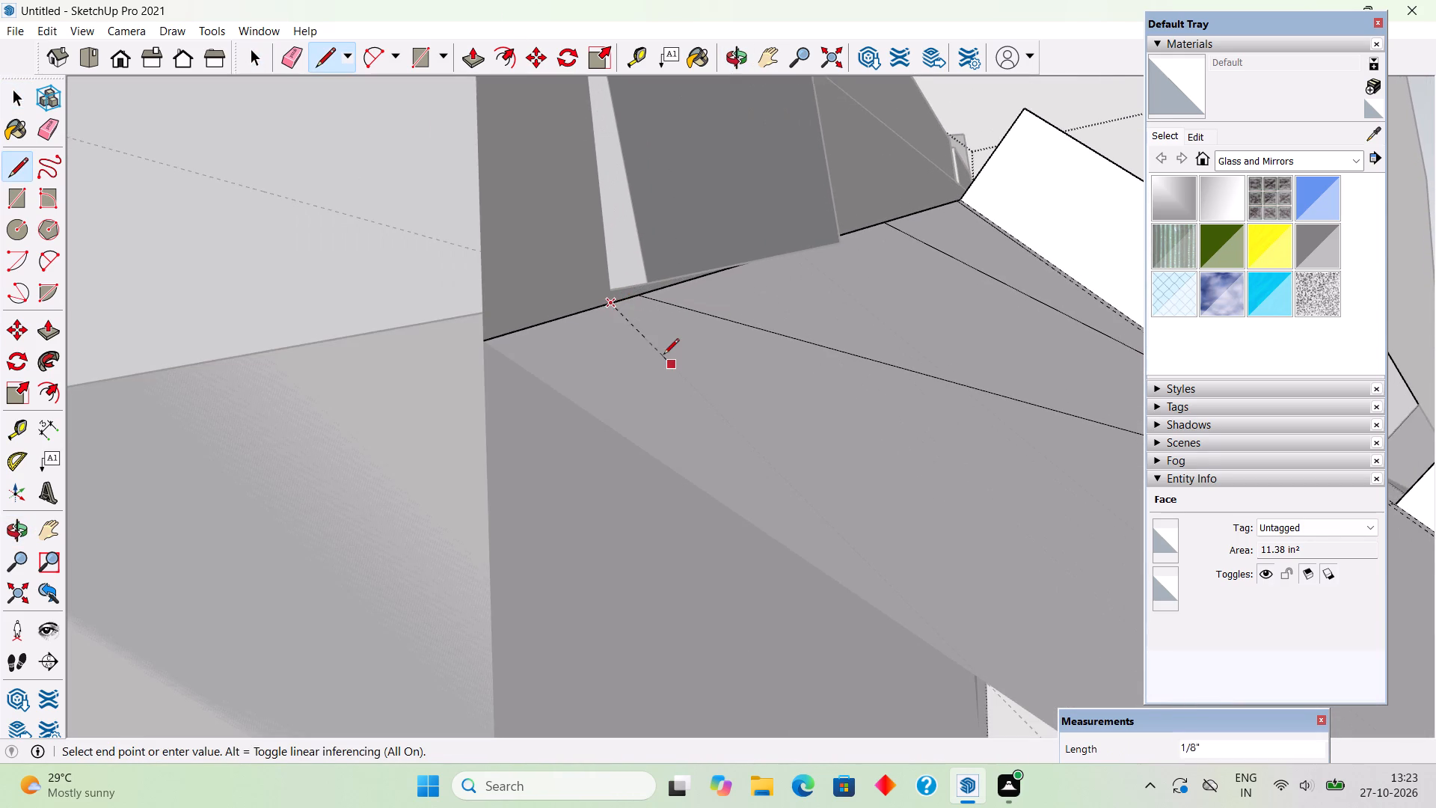
{"action": "scroll", "coordinate": [663, 355], "scroll_direction": "down", "scroll_amount": 20}
{"action": "scroll", "coordinate": [663, 355], "scroll_direction": "down", "scroll_amount": 19}
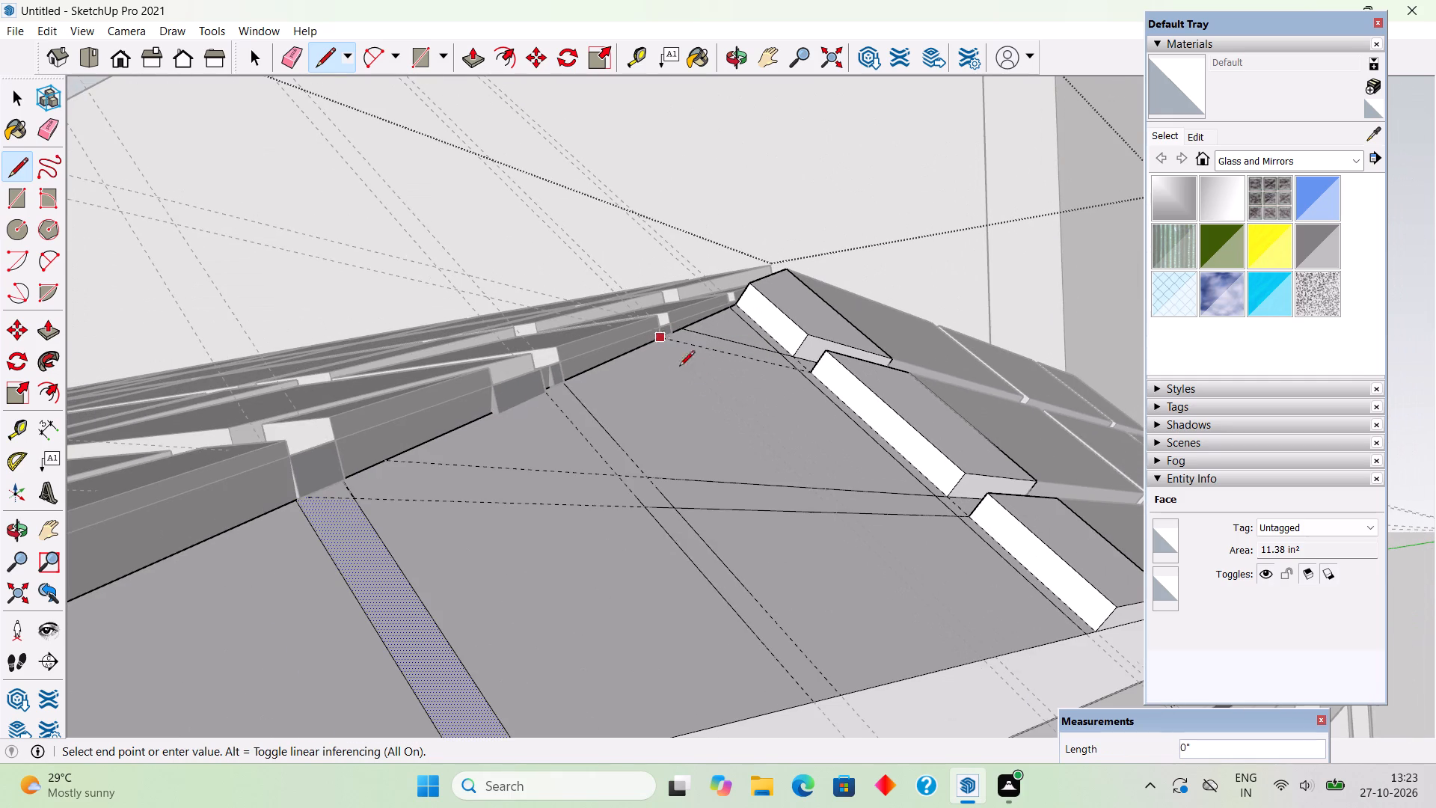
{"action": "left_click", "coordinate": [983, 660]}
Draw a line about 1' 8 3/8" long along the fourth-lowest groove's upper guide, from the diagonal joint to the eave edge.
{"action": "middle_click_drag", "start_coordinate": [761, 565], "coordinate": [789, 692]}
{"action": "scroll", "coordinate": [698, 396], "scroll_direction": "up", "scroll_amount": 8}
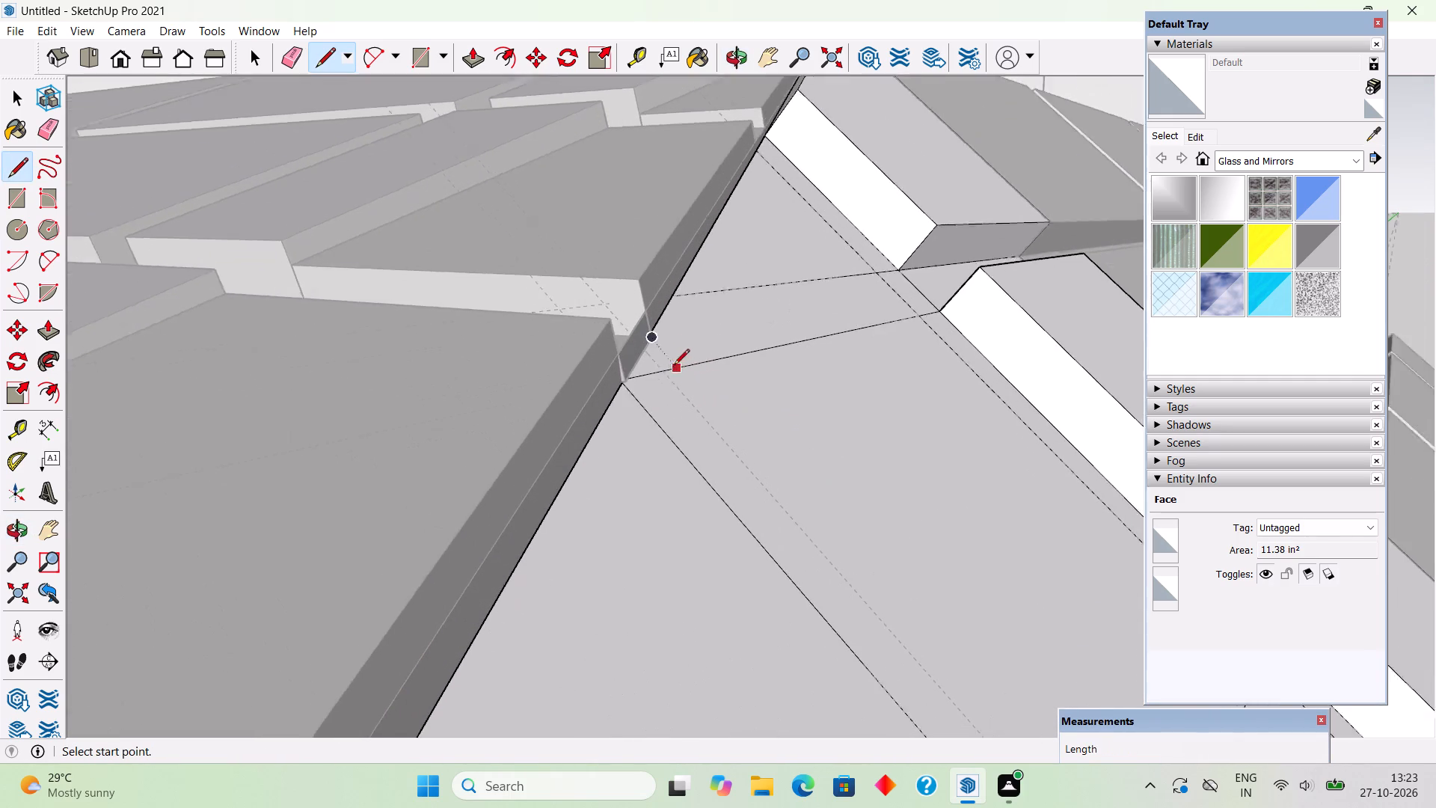
{"action": "scroll", "coordinate": [674, 366], "scroll_direction": "up", "scroll_amount": 13}
{"action": "middle_click_drag", "start_coordinate": [599, 296], "coordinate": [551, 159]}
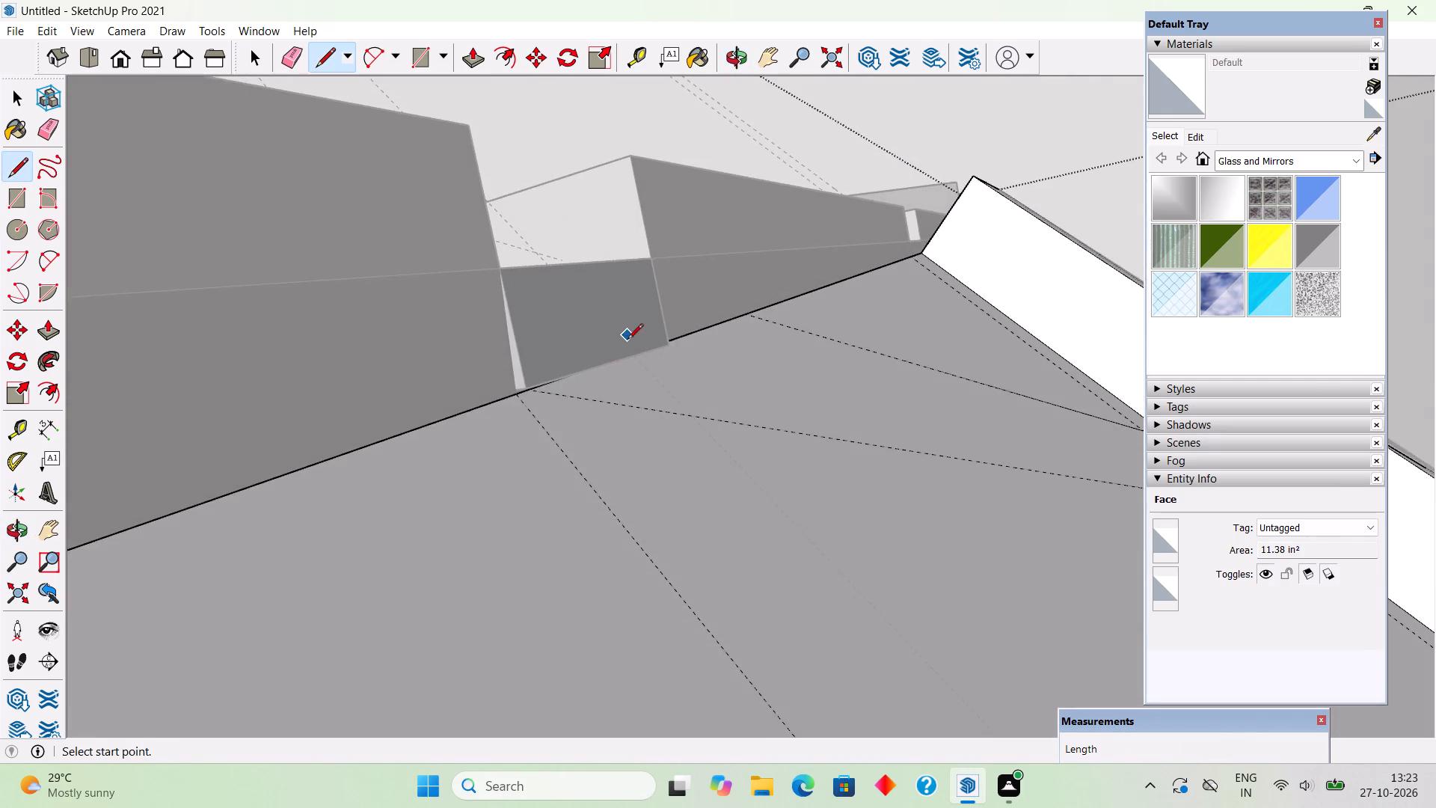
{"action": "scroll", "coordinate": [628, 341], "scroll_direction": "up", "scroll_amount": 6}
{"action": "middle_click_drag", "start_coordinate": [634, 366], "coordinate": [589, 256]}
{"action": "scroll", "coordinate": [659, 410], "scroll_direction": "up", "scroll_amount": 4}
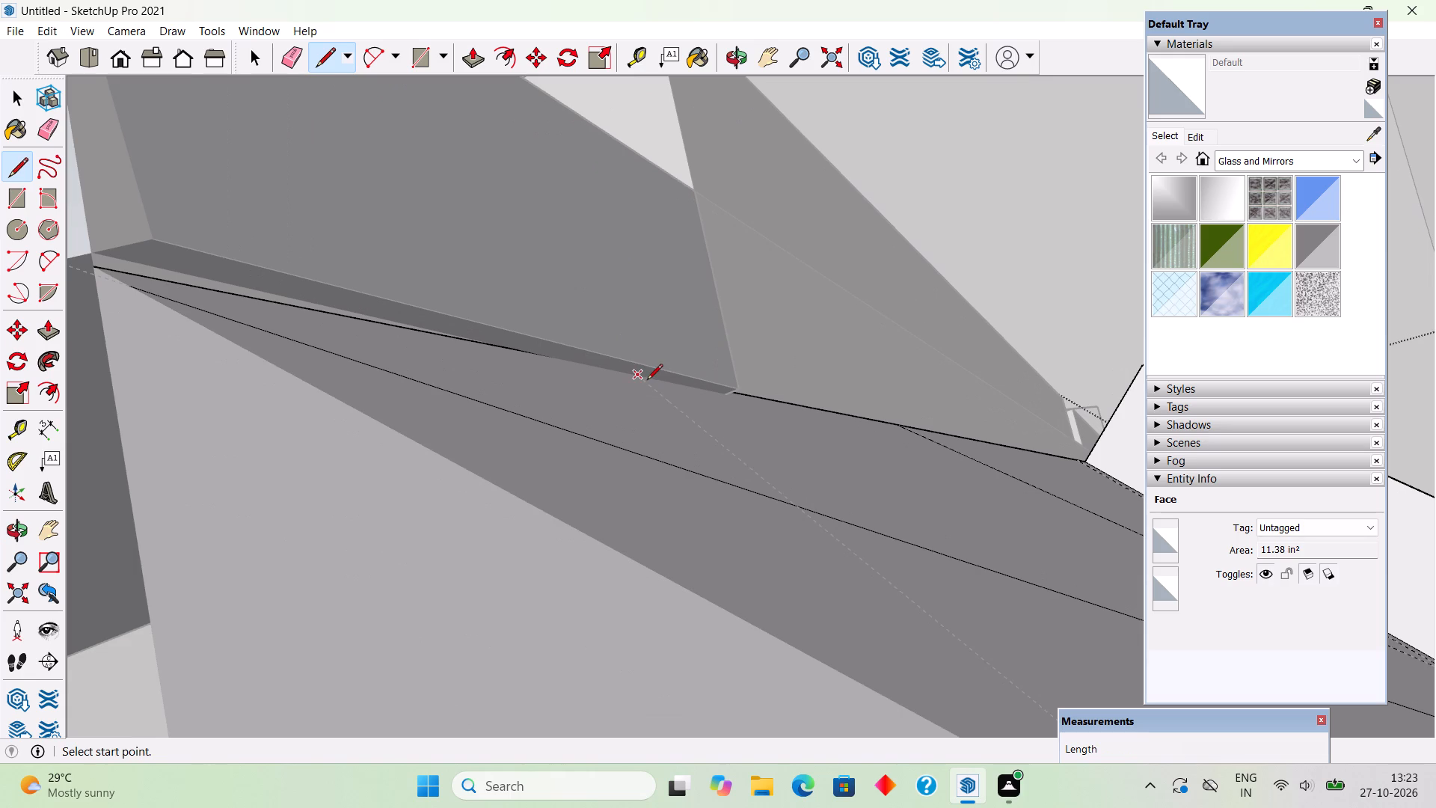
{"action": "left_click", "coordinate": [647, 381]}
{"action": "scroll", "coordinate": [696, 416], "scroll_direction": "down", "scroll_amount": 19}
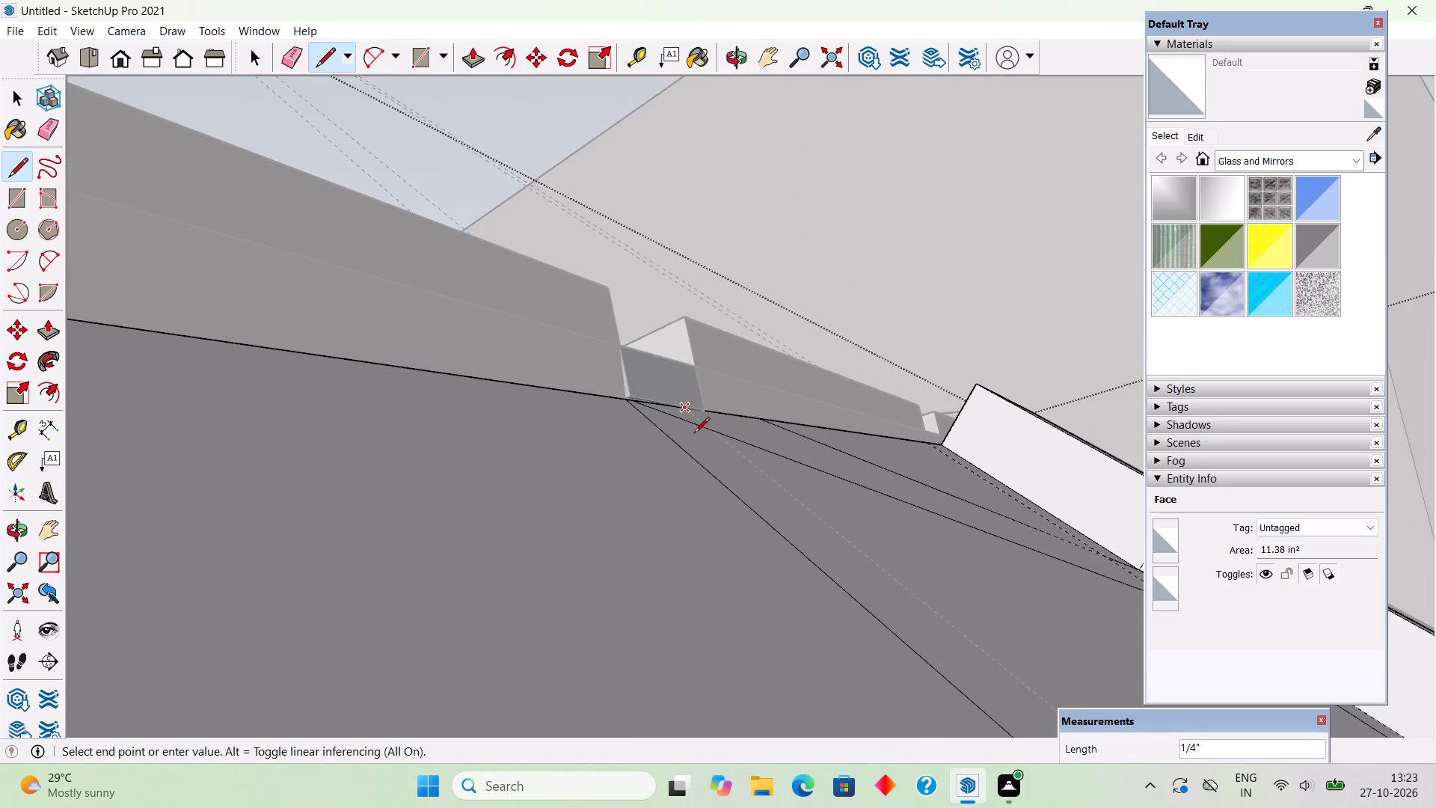
{"action": "scroll", "coordinate": [694, 434], "scroll_direction": "down", "scroll_amount": 18}
{"action": "scroll", "coordinate": [688, 427], "scroll_direction": "down", "scroll_amount": 5}
{"action": "middle_click_drag", "start_coordinate": [778, 508], "coordinate": [832, 646]}
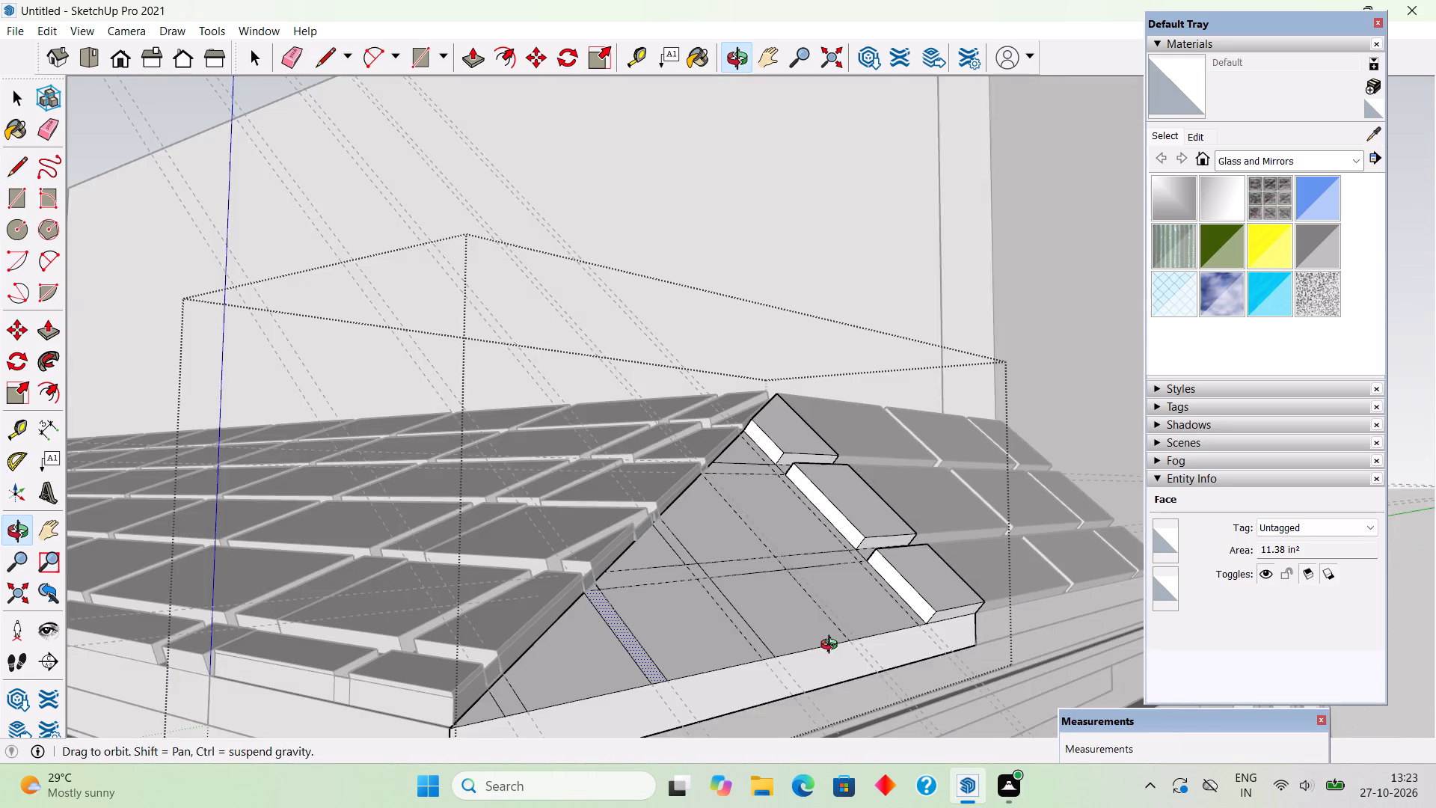
{"action": "middle_click_drag", "start_coordinate": [832, 646], "coordinate": [832, 648]}
{"action": "scroll", "coordinate": [864, 642], "scroll_direction": "up", "scroll_amount": 3}
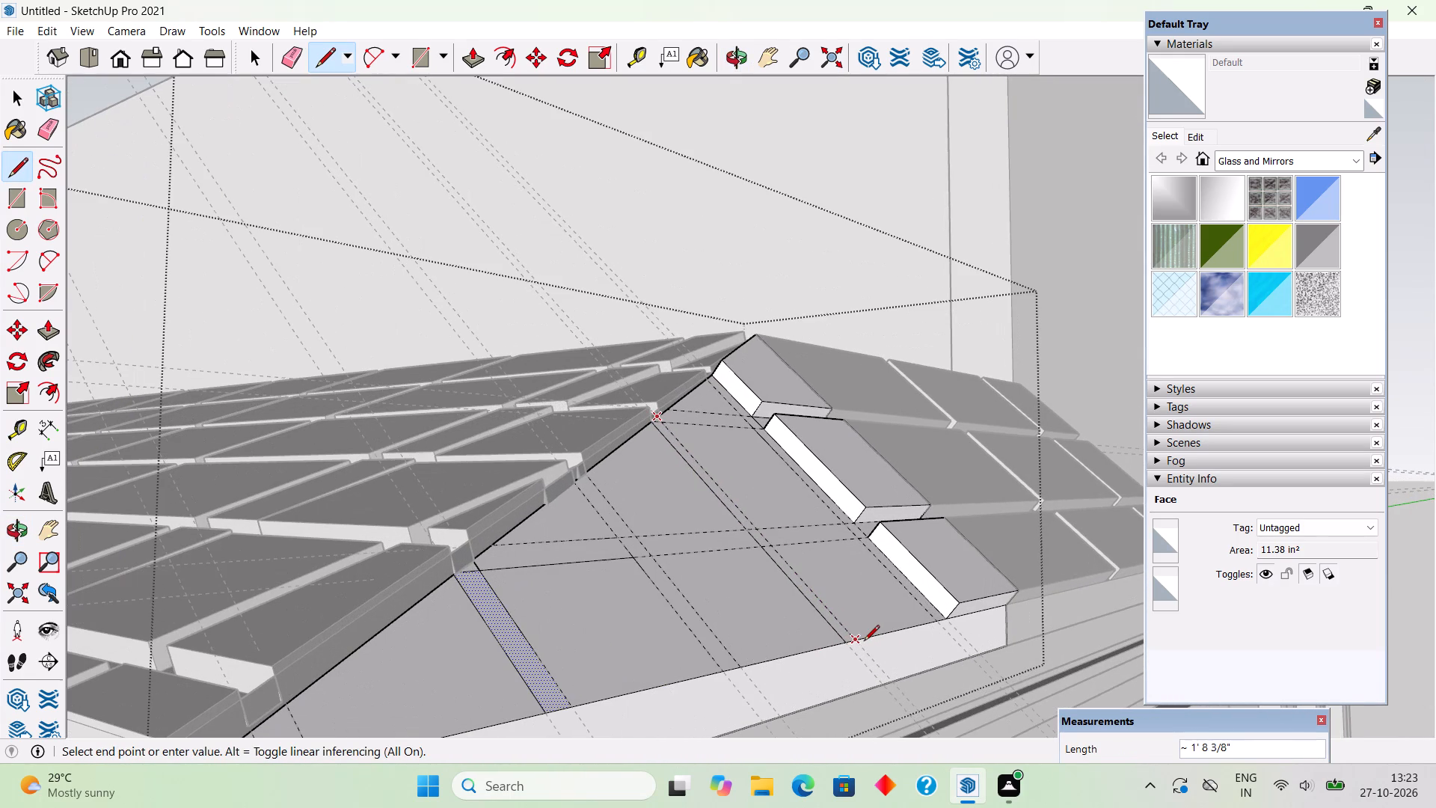
{"action": "left_click", "coordinate": [864, 642]}
{"action": "key", "text": "space"}
{"action": "left_click", "coordinate": [829, 612]}
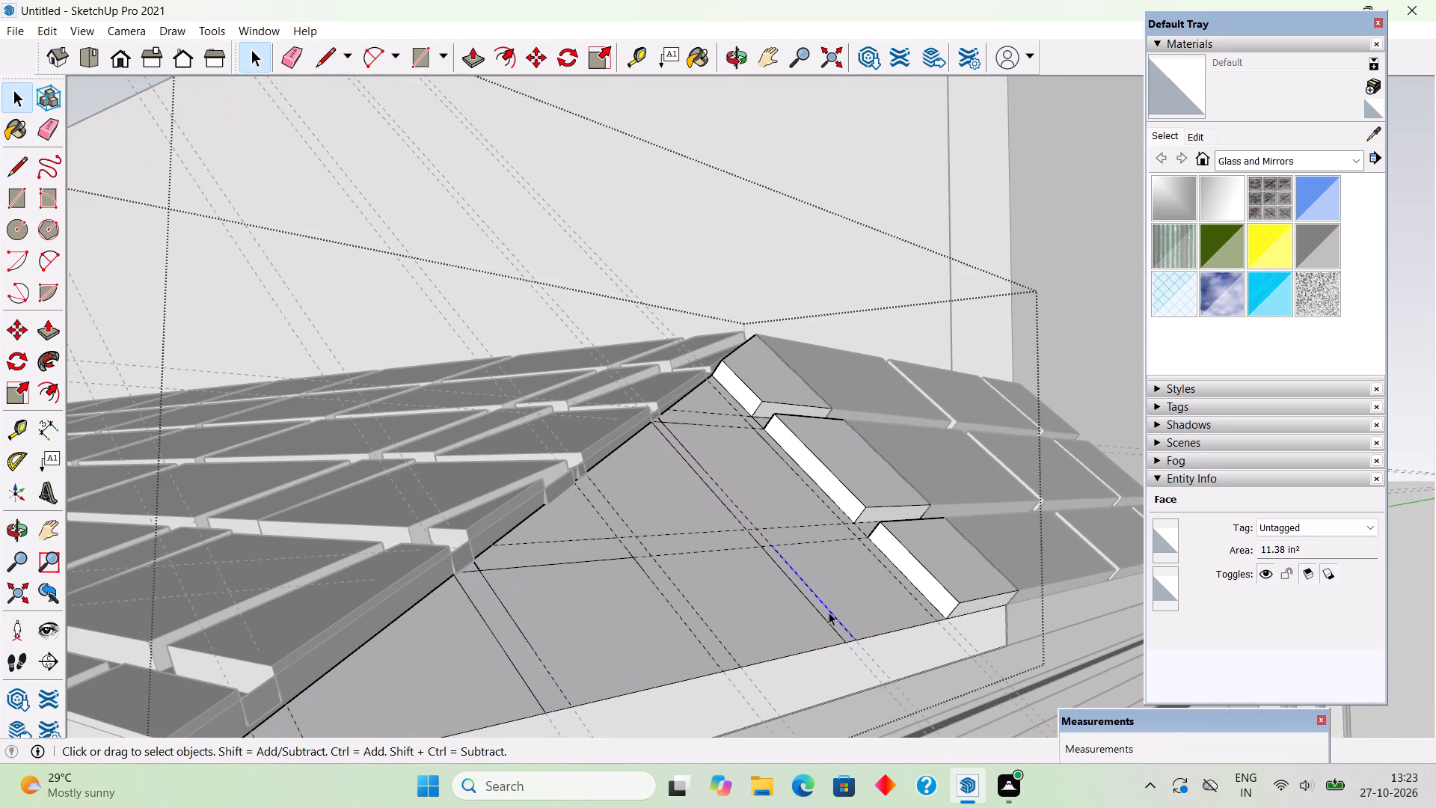
{"action": "left_click", "coordinate": [829, 613]}
{"action": "left_click", "coordinate": [828, 616]}
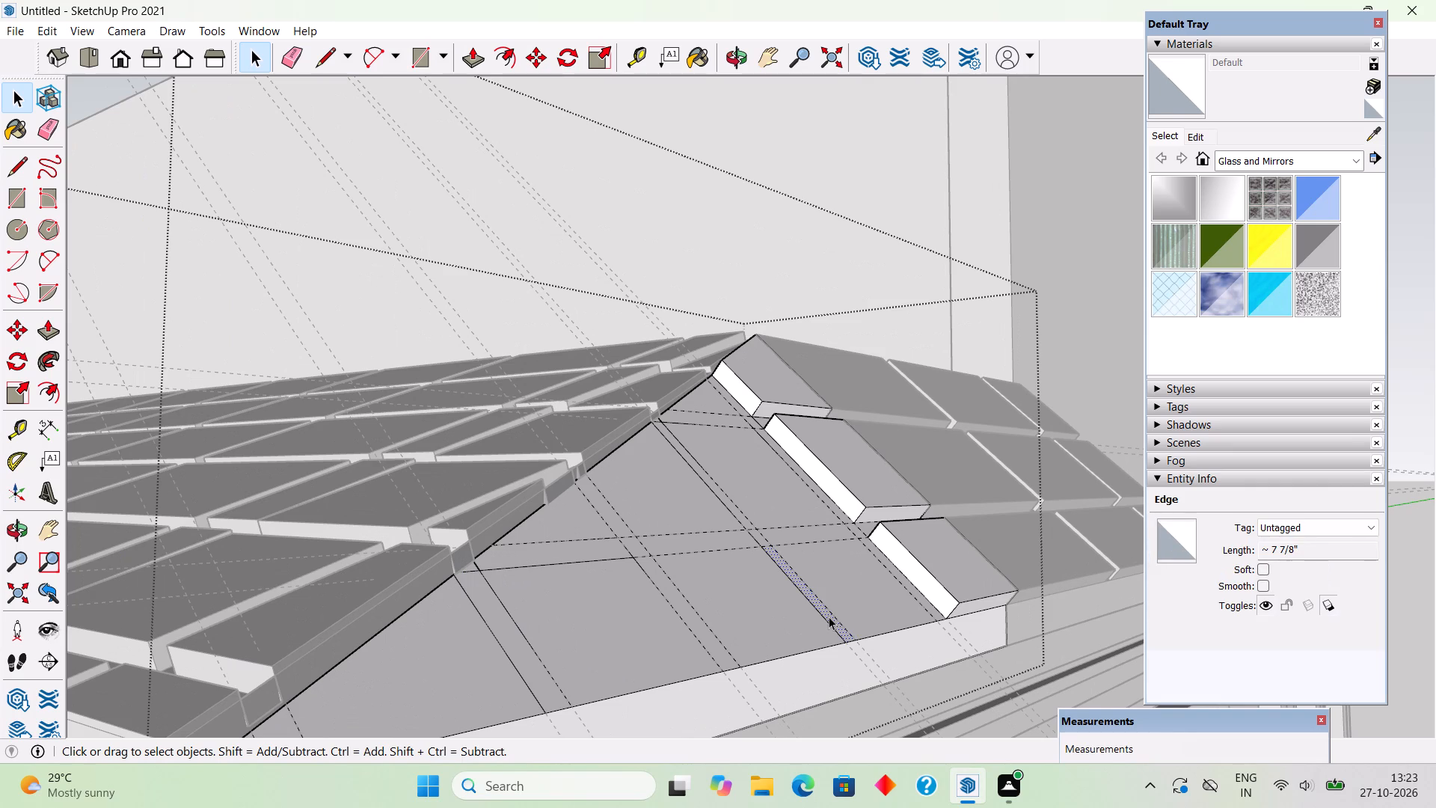
Push/Pull the three corner-extension cells beside the already raised ones up 1 1/2", level with those neighbours.
{"action": "middle_click_drag", "start_coordinate": [808, 633], "coordinate": [680, 685]}
{"action": "scroll", "coordinate": [680, 685], "scroll_direction": "down", "scroll_amount": 10}
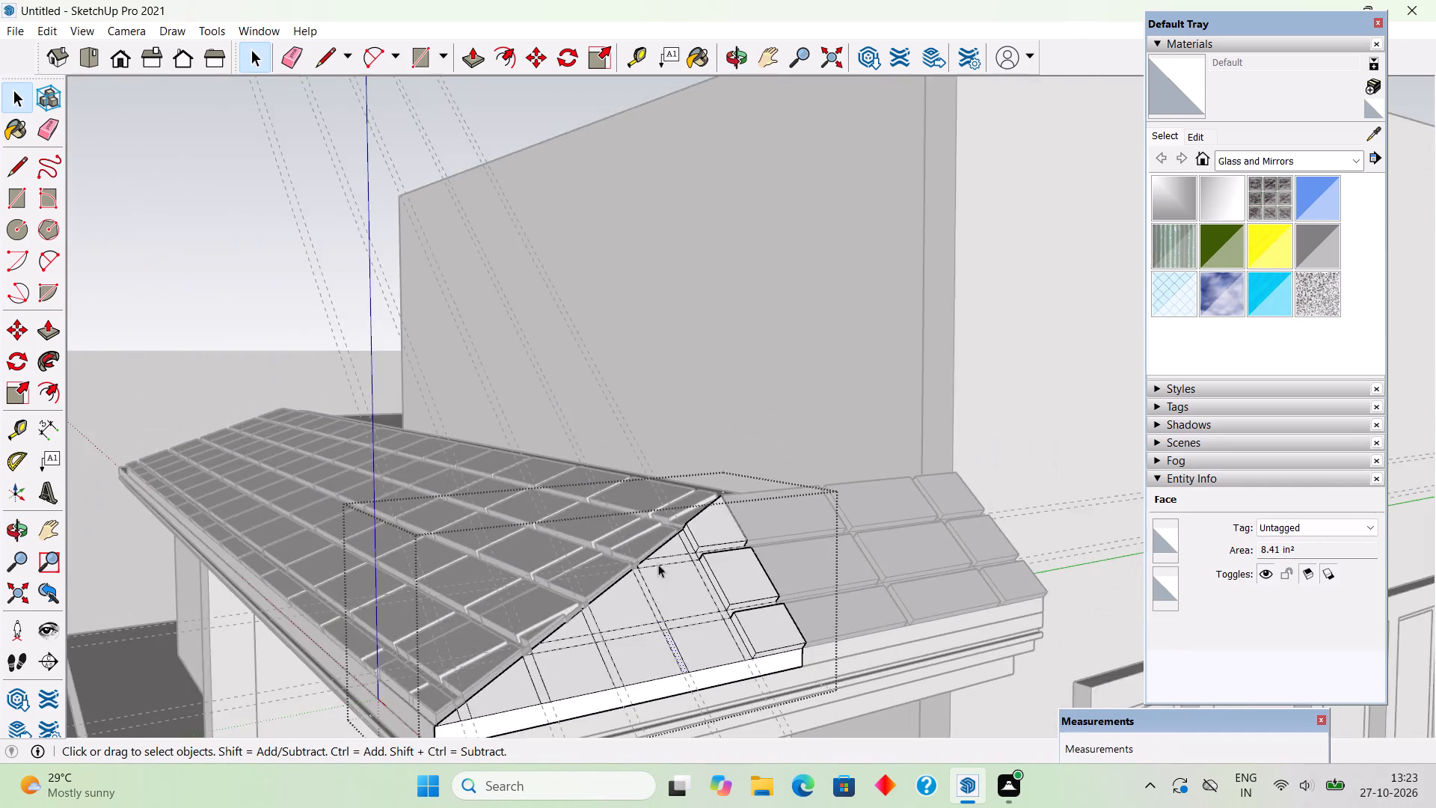
{"action": "scroll", "coordinate": [658, 564], "scroll_direction": "down", "scroll_amount": 5}
{"action": "middle_click_drag", "start_coordinate": [657, 541], "coordinate": [627, 593]}
{"action": "scroll", "coordinate": [618, 607], "scroll_direction": "up", "scroll_amount": 6}
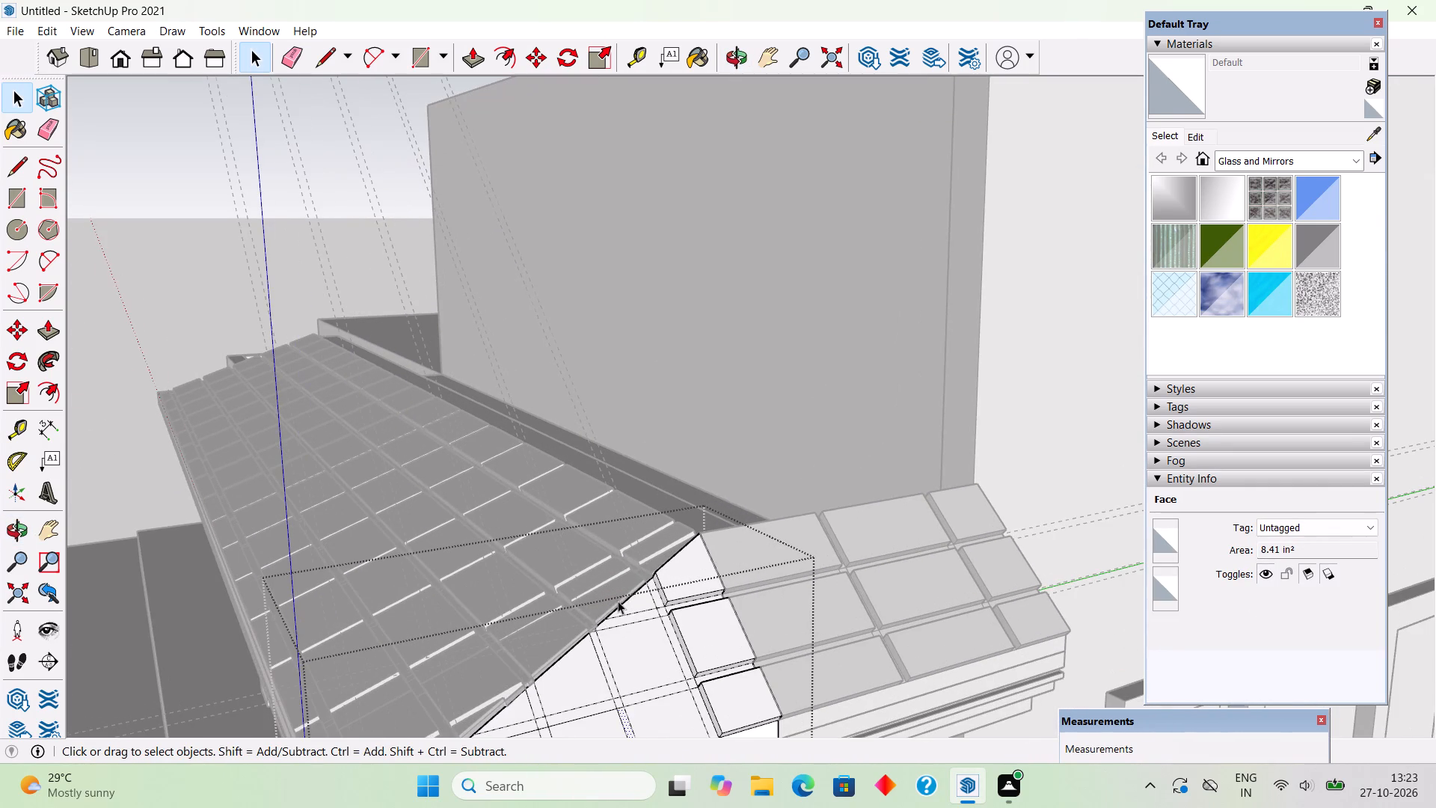
{"action": "left_click", "coordinate": [633, 603]}
{"action": "key", "text": "p"}
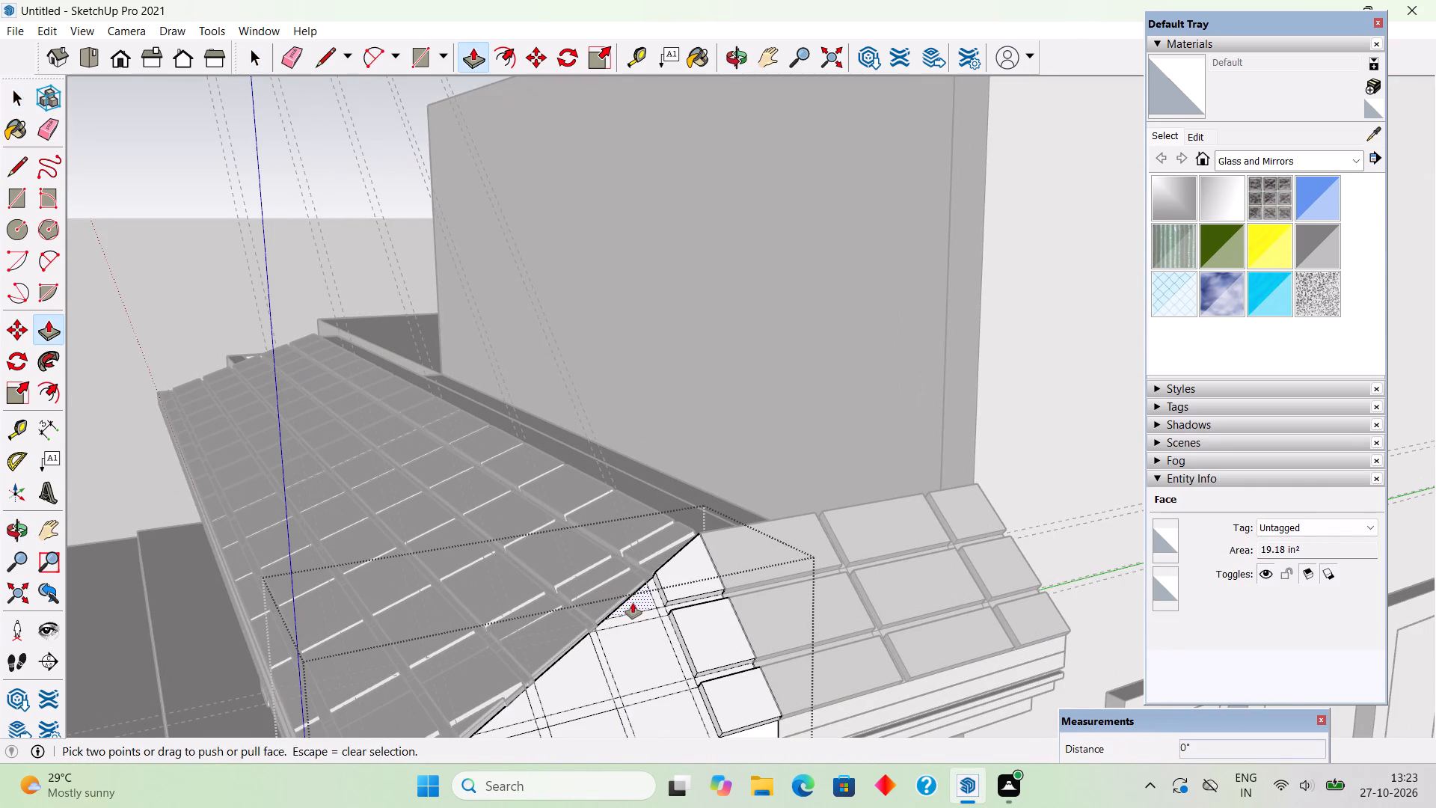
{"action": "left_click", "coordinate": [633, 603]}
{"action": "left_click", "coordinate": [678, 593]}
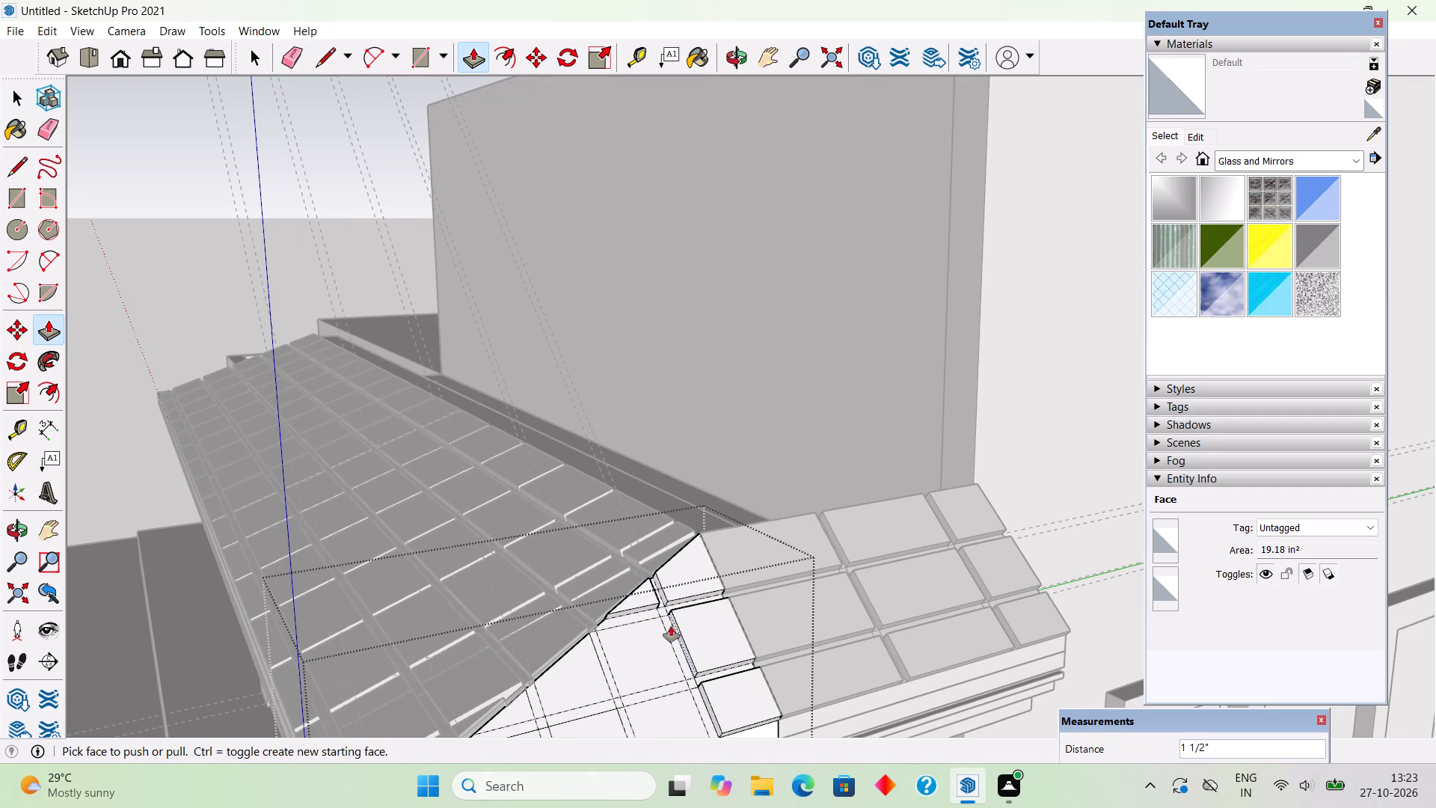
{"action": "left_click", "coordinate": [659, 655]}
{"action": "left_click", "coordinate": [714, 649]}
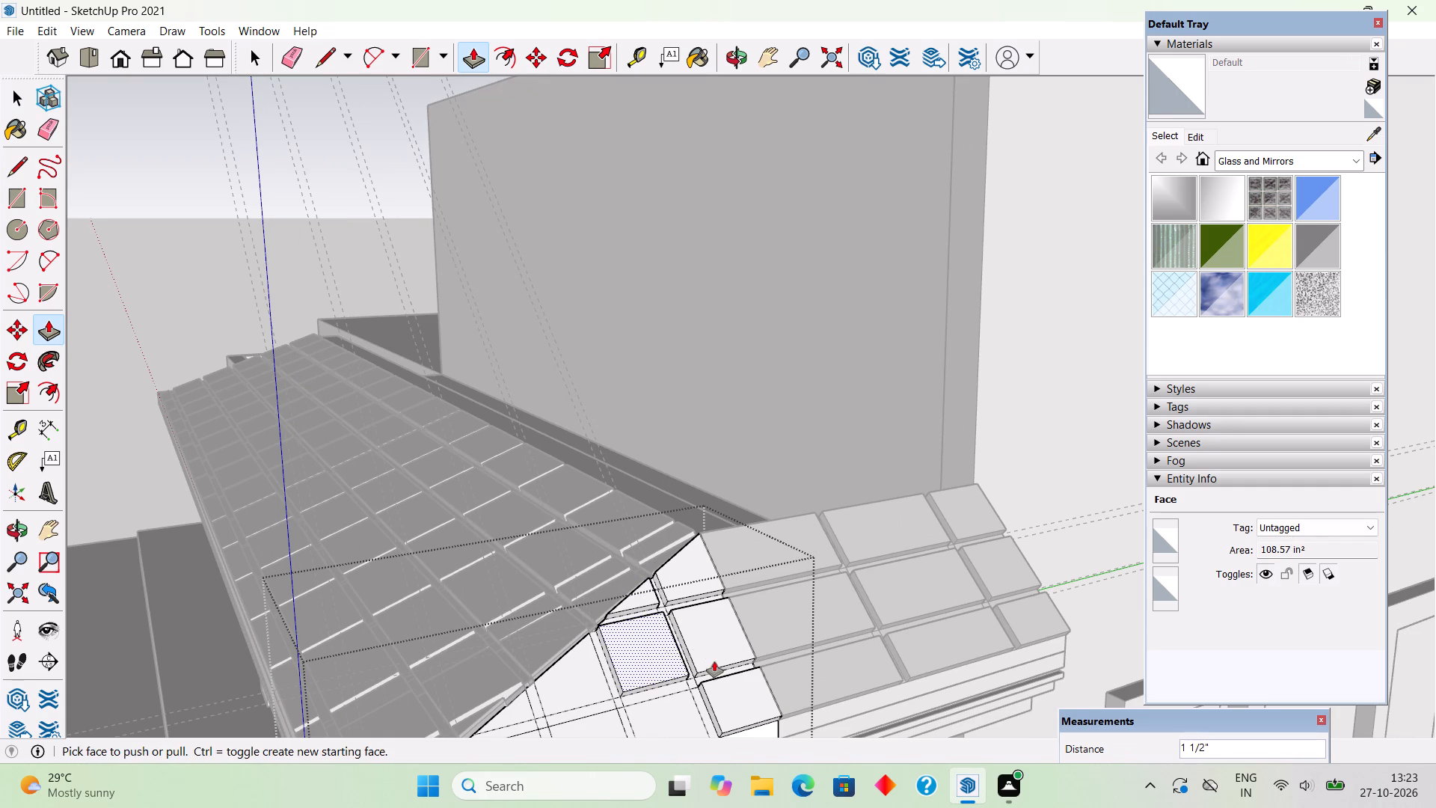
{"action": "left_click", "coordinate": [685, 723]}
{"action": "left_click", "coordinate": [743, 715]}
Raise the remaining corner-extension cells by the same 1 1/2", including the small triangles along the diagonal joint, and leave the group.
{"action": "scroll", "coordinate": [702, 542], "scroll_direction": "down", "scroll_amount": 3}
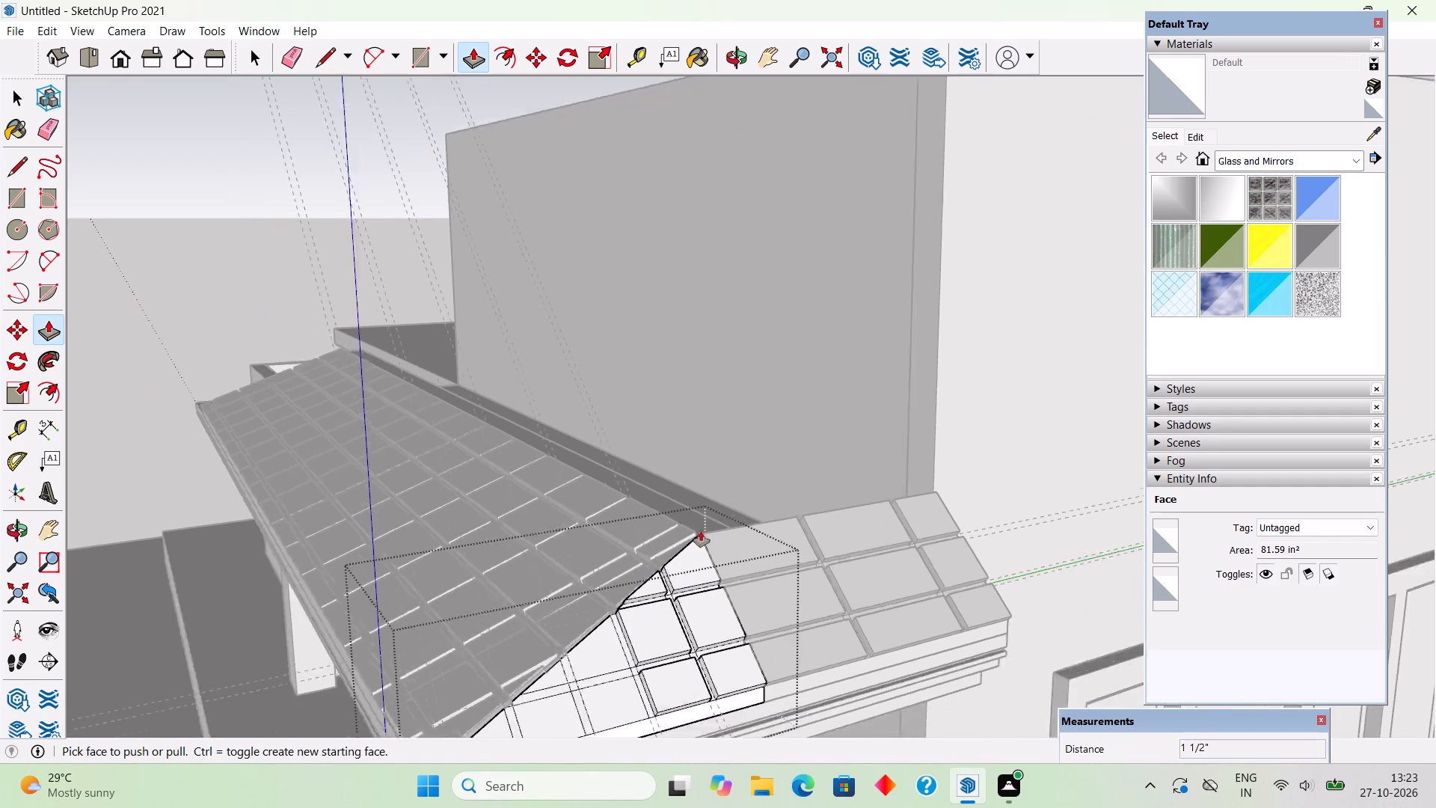
{"action": "scroll", "coordinate": [701, 531], "scroll_direction": "down", "scroll_amount": 2}
{"action": "double_click", "coordinate": [626, 654]}
{"action": "double_click", "coordinate": [623, 615]}
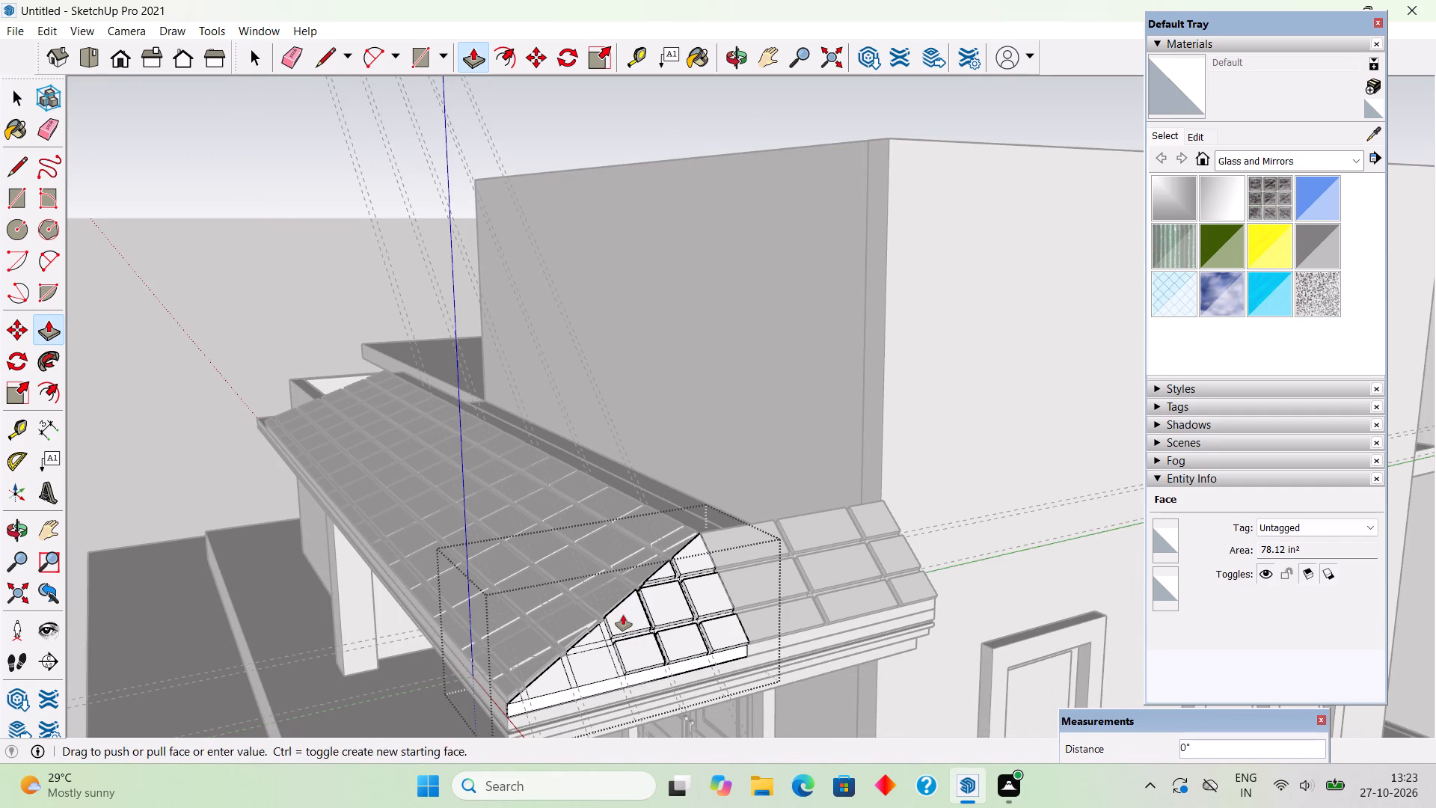
{"action": "double_click", "coordinate": [596, 659]}
{"action": "double_click", "coordinate": [595, 636]}
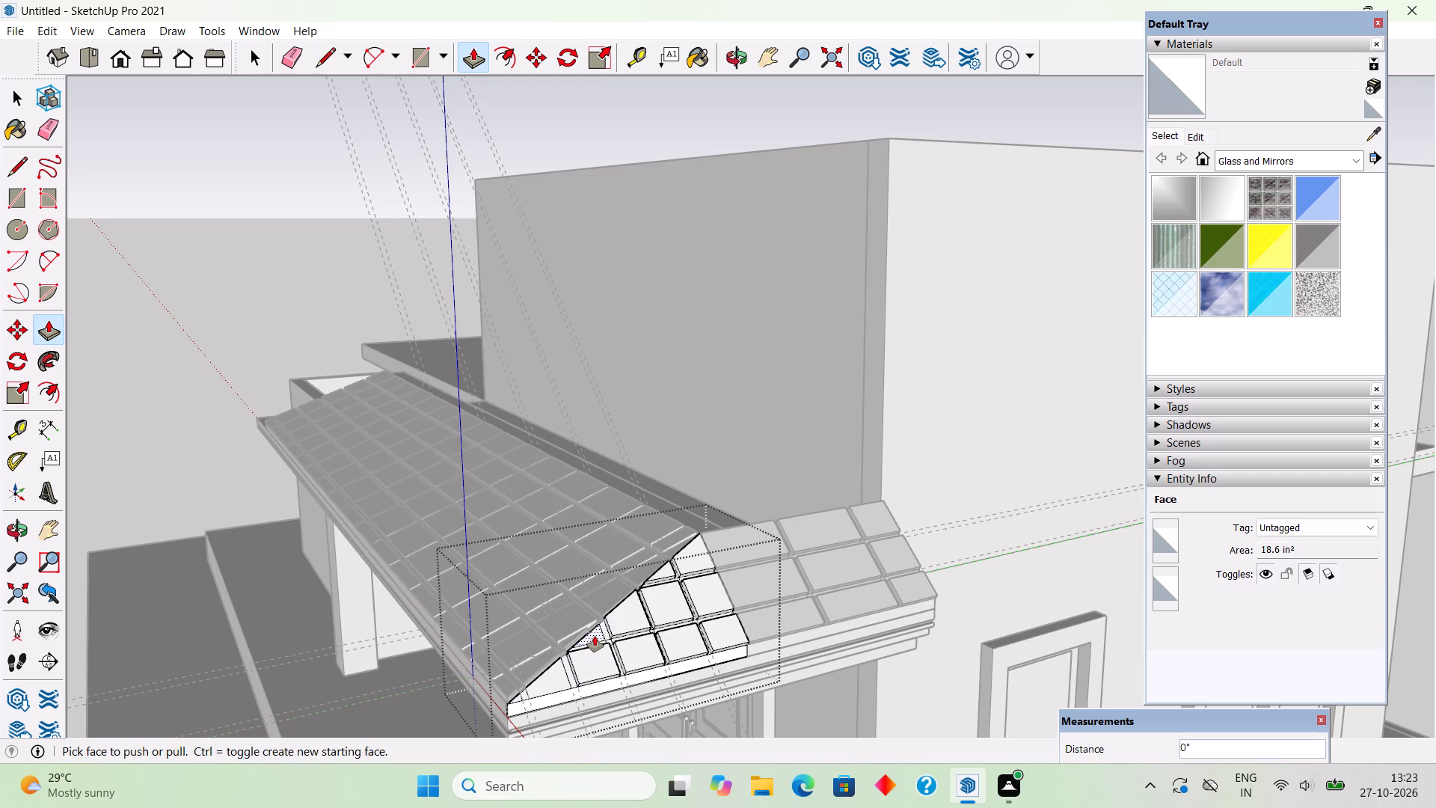
{"action": "double_click", "coordinate": [552, 678]}
{"action": "scroll", "coordinate": [478, 726], "scroll_direction": "up", "scroll_amount": 5}
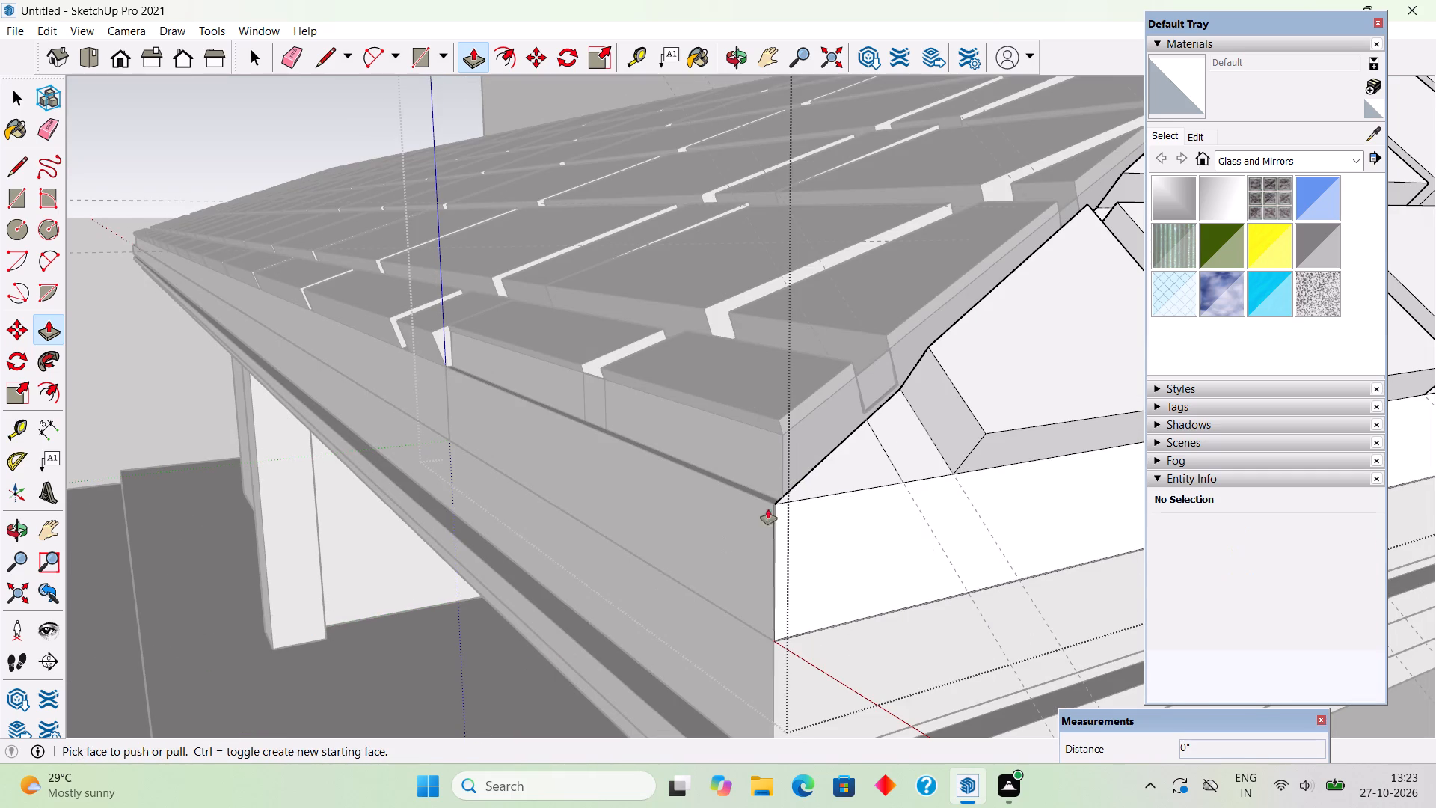
{"action": "double_click", "coordinate": [839, 477]}
{"action": "scroll", "coordinate": [839, 477], "scroll_direction": "down", "scroll_amount": 11}
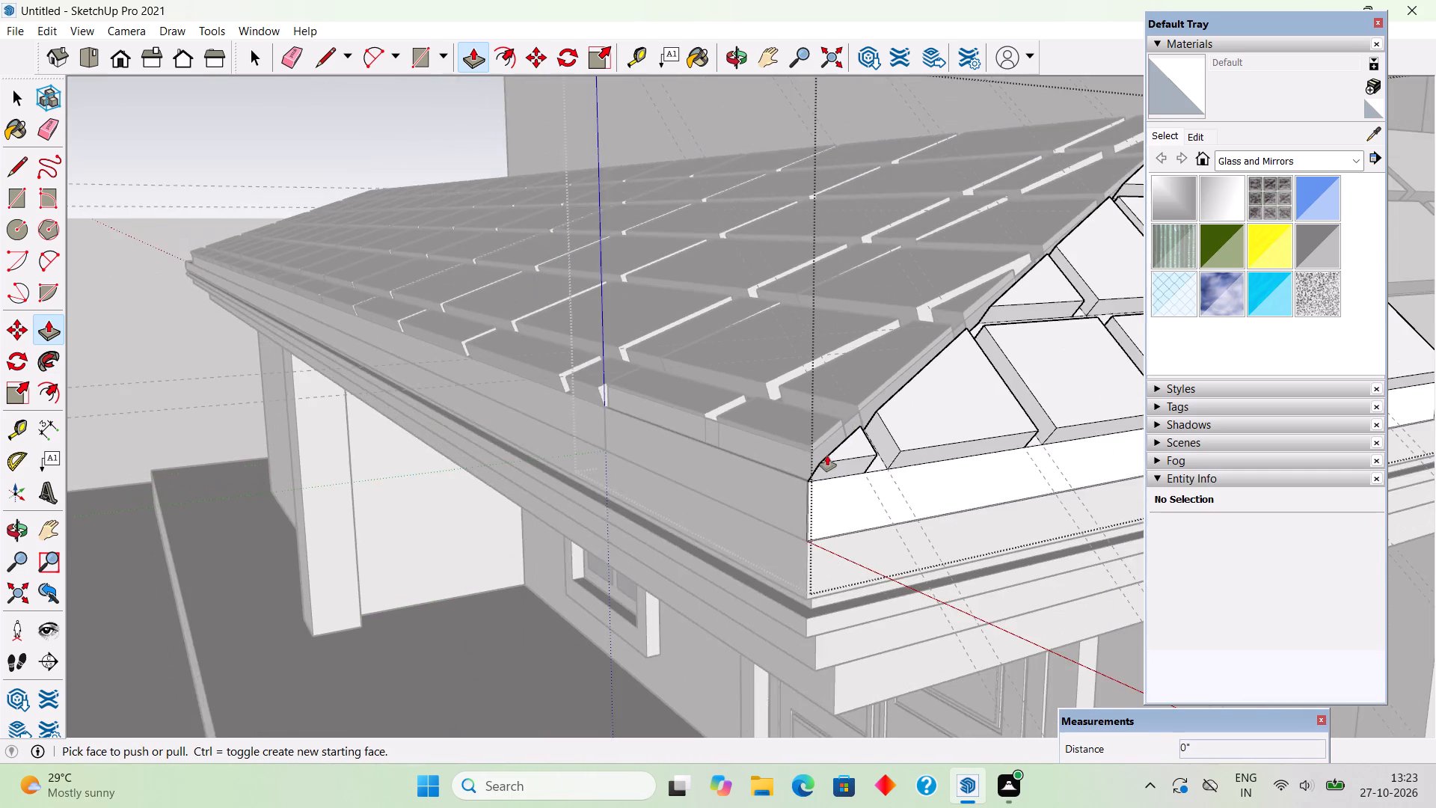
{"action": "scroll", "coordinate": [827, 456], "scroll_direction": "down", "scroll_amount": 18}
{"action": "key", "text": "space"}
{"action": "scroll", "coordinate": [826, 440], "scroll_direction": "down", "scroll_amount": 6}
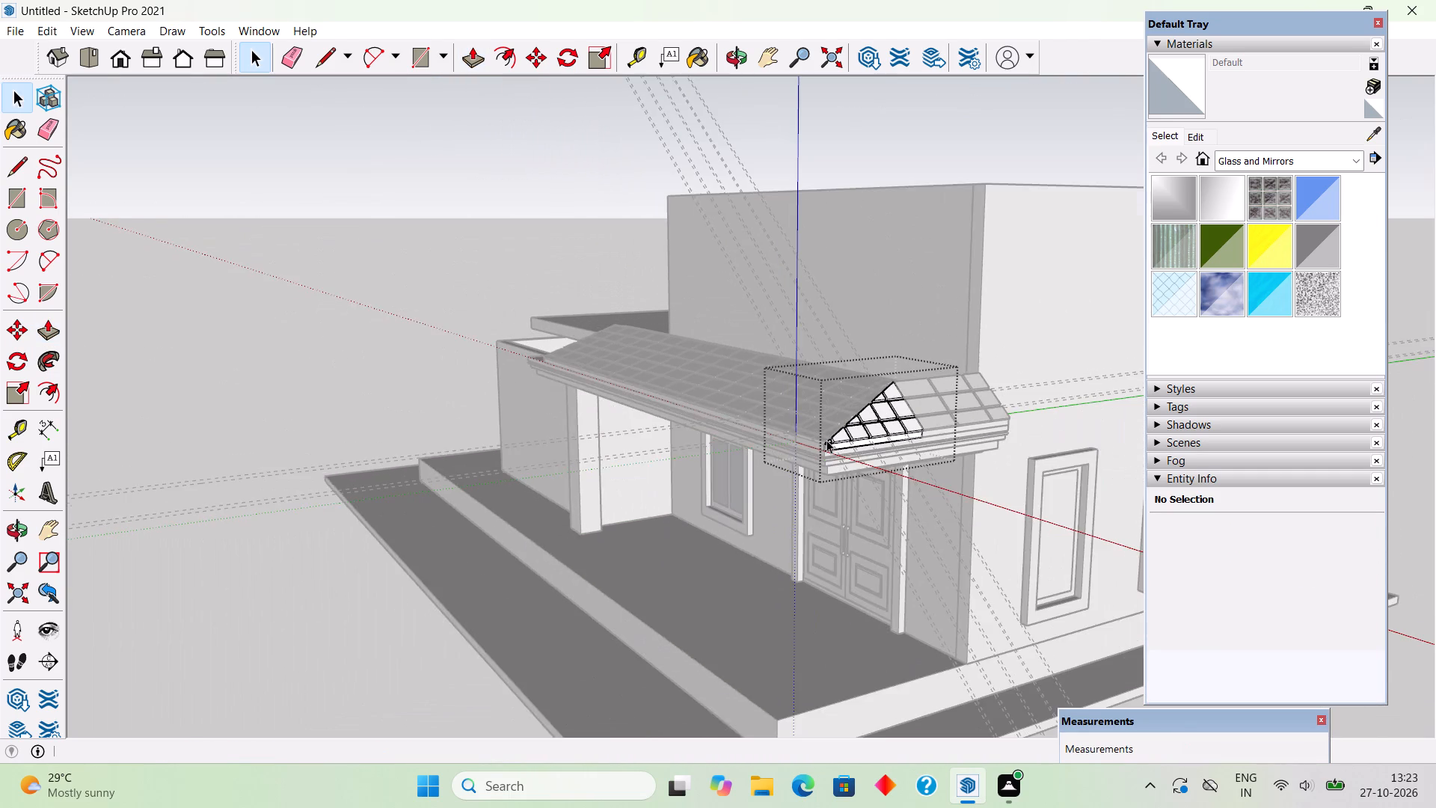
{"action": "left_click", "coordinate": [501, 257]}
Delete all guides from the model.
{"action": "middle_click_drag", "start_coordinate": [793, 489], "coordinate": [1161, 595]}
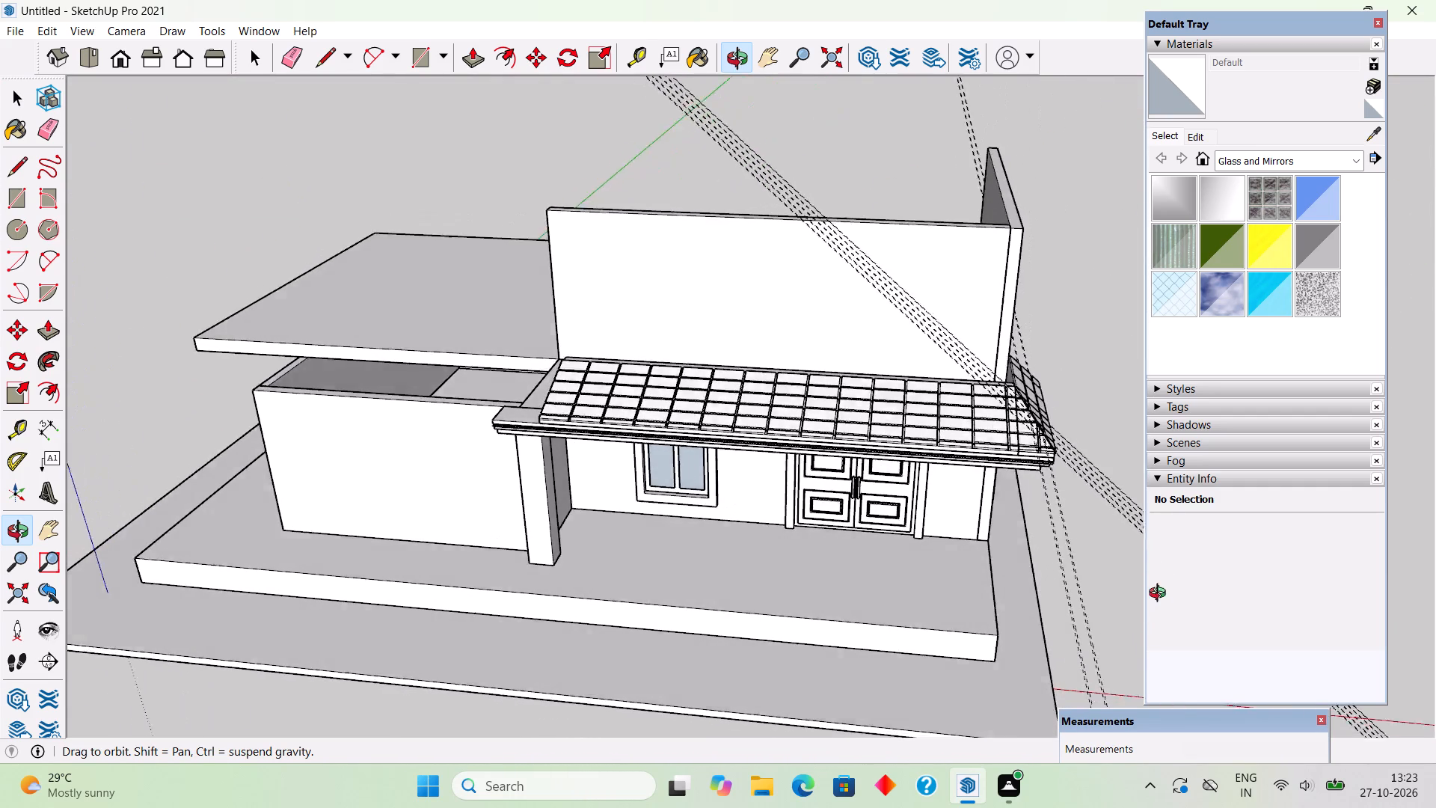
{"action": "middle_click_drag", "start_coordinate": [1161, 595], "coordinate": [1166, 560]}
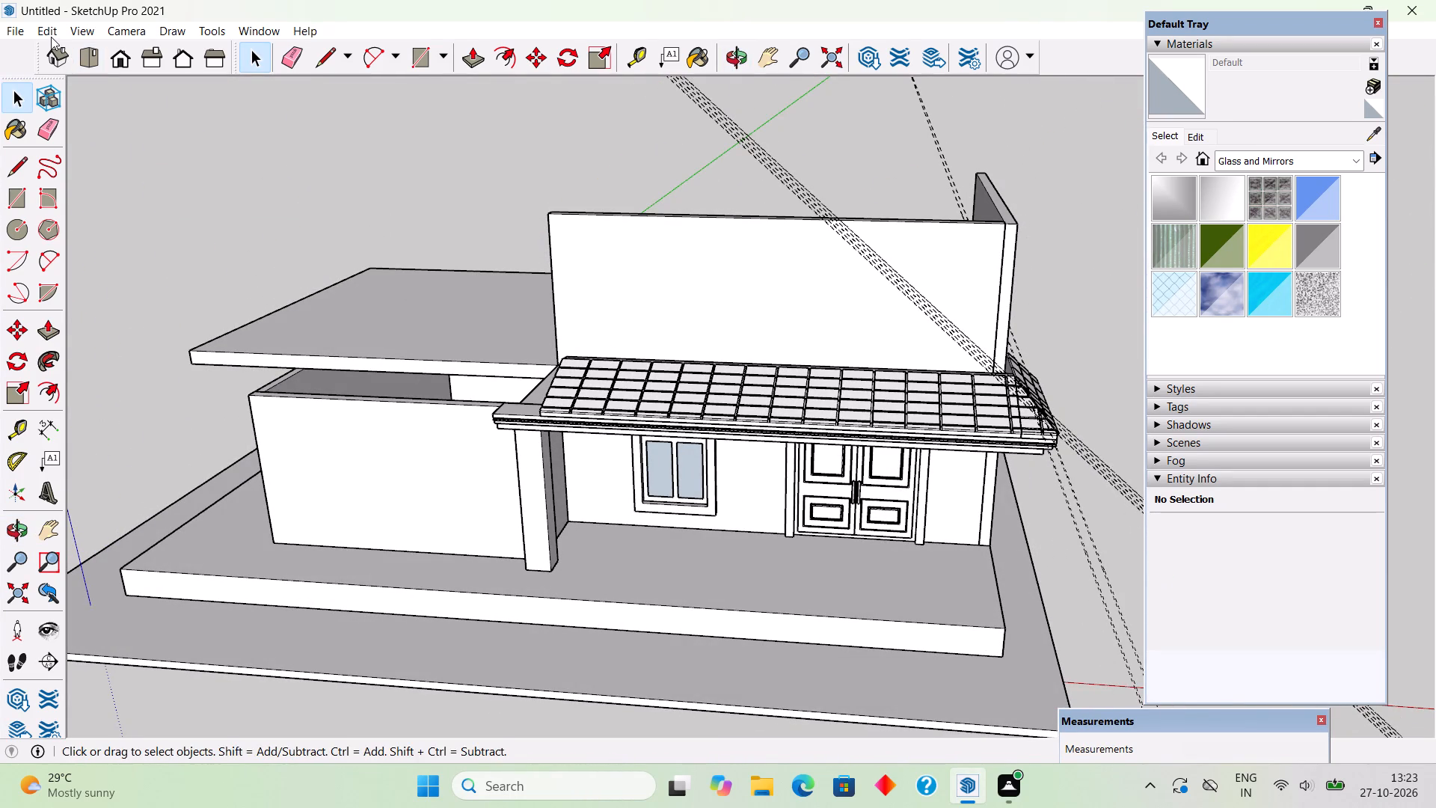
{"action": "left_click", "coordinate": [51, 37]}
{"action": "left_click", "coordinate": [147, 189]}
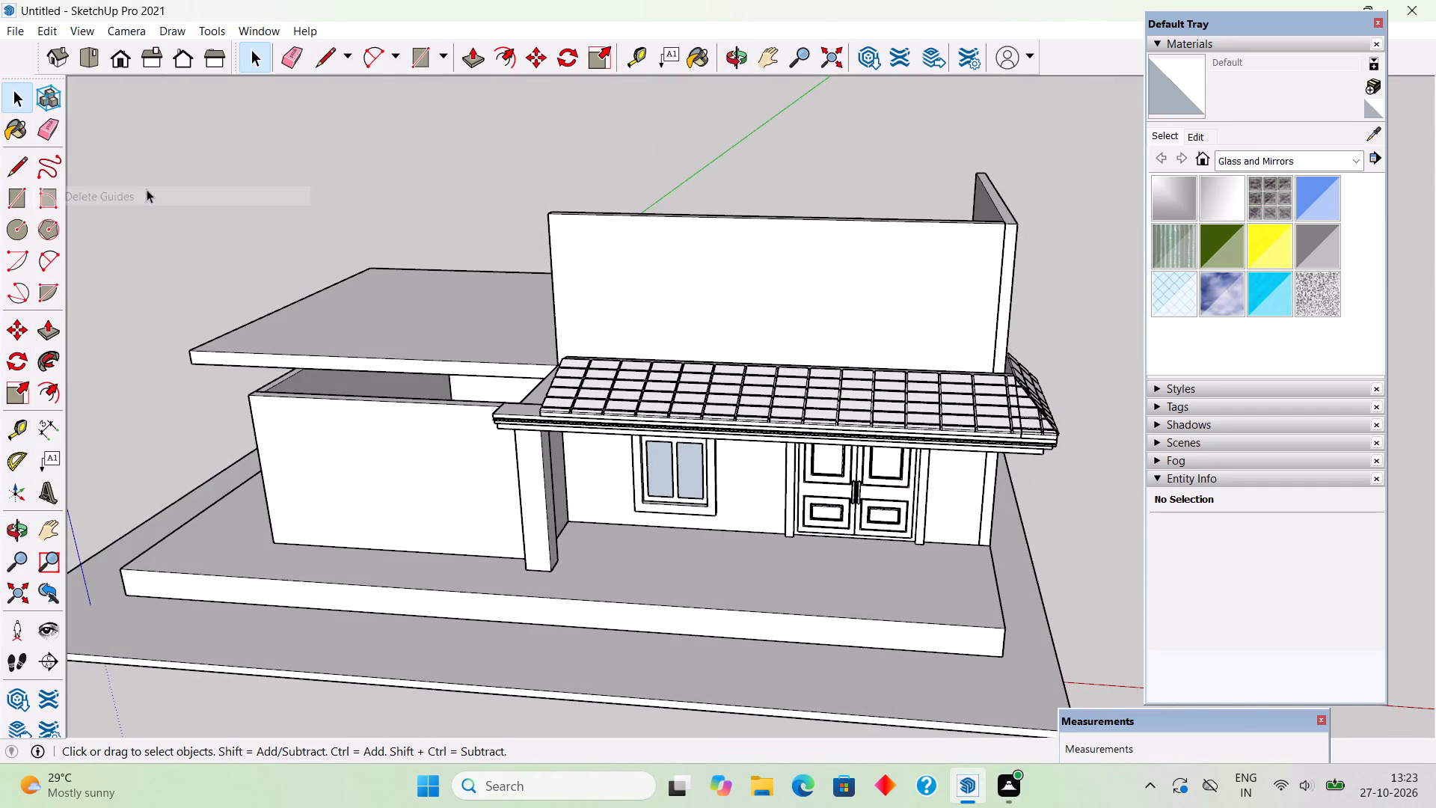
Examine the tiled porch roof from several angles, checking the diagonal corner joint, the corner extension and the roof's open end.
{"action": "scroll", "coordinate": [722, 423], "scroll_direction": "down", "scroll_amount": 4}
{"action": "middle_click_drag", "start_coordinate": [826, 555], "coordinate": [1043, 656]}
{"action": "scroll", "coordinate": [933, 373], "scroll_direction": "up", "scroll_amount": 3}
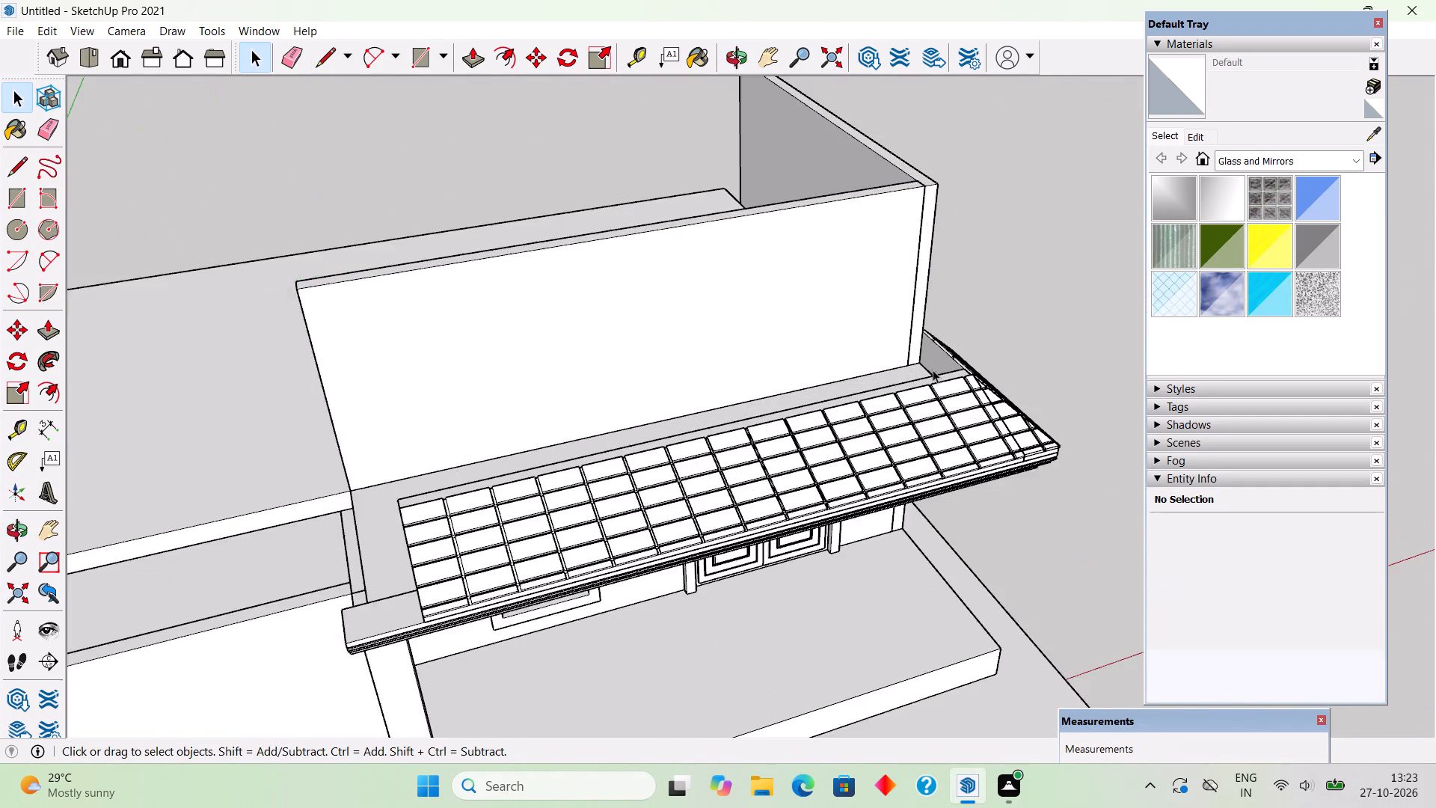
{"action": "scroll", "coordinate": [933, 370], "scroll_direction": "up", "scroll_amount": 8}
{"action": "middle_click_drag", "start_coordinate": [932, 424], "coordinate": [701, 422]}
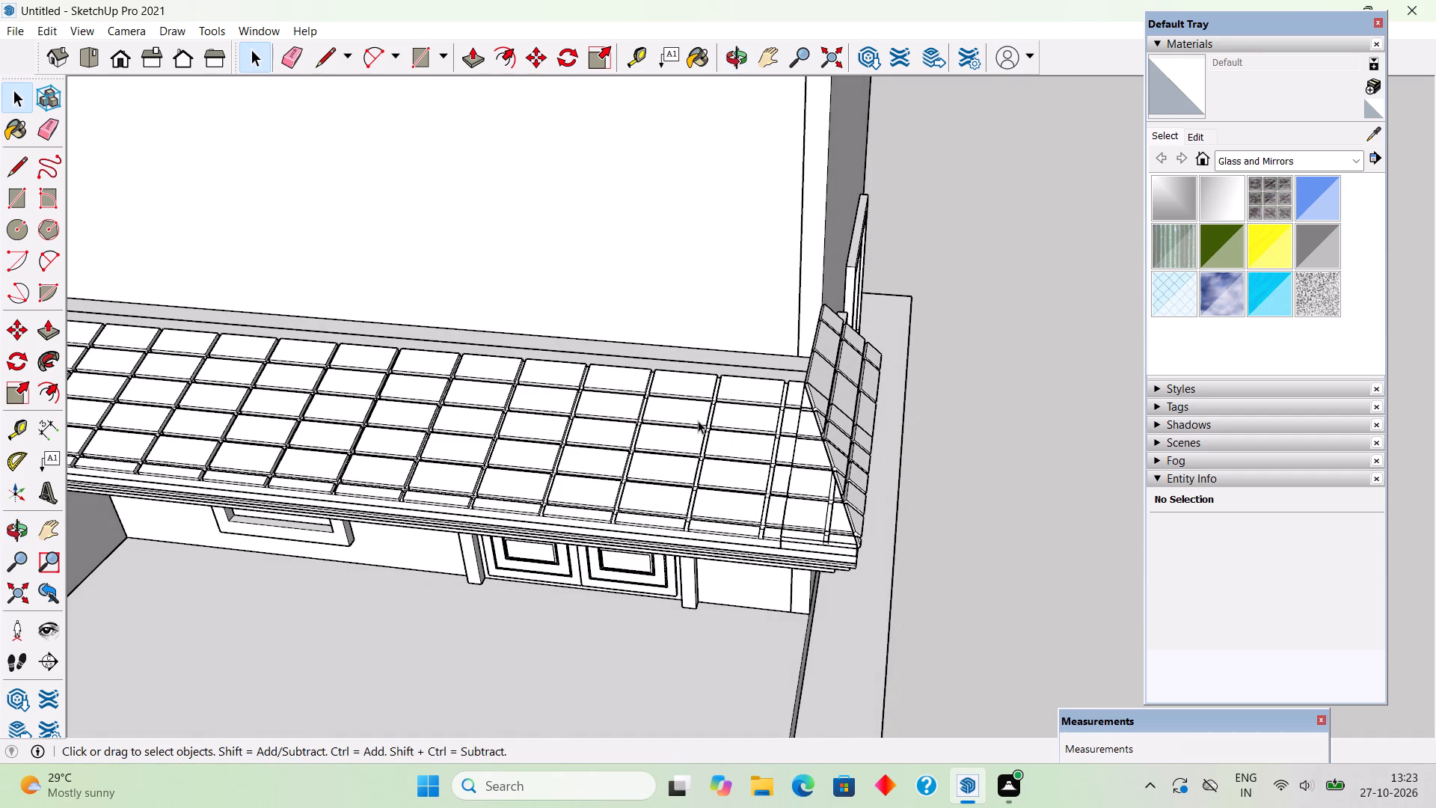
{"action": "scroll", "coordinate": [821, 384], "scroll_direction": "up", "scroll_amount": 6}
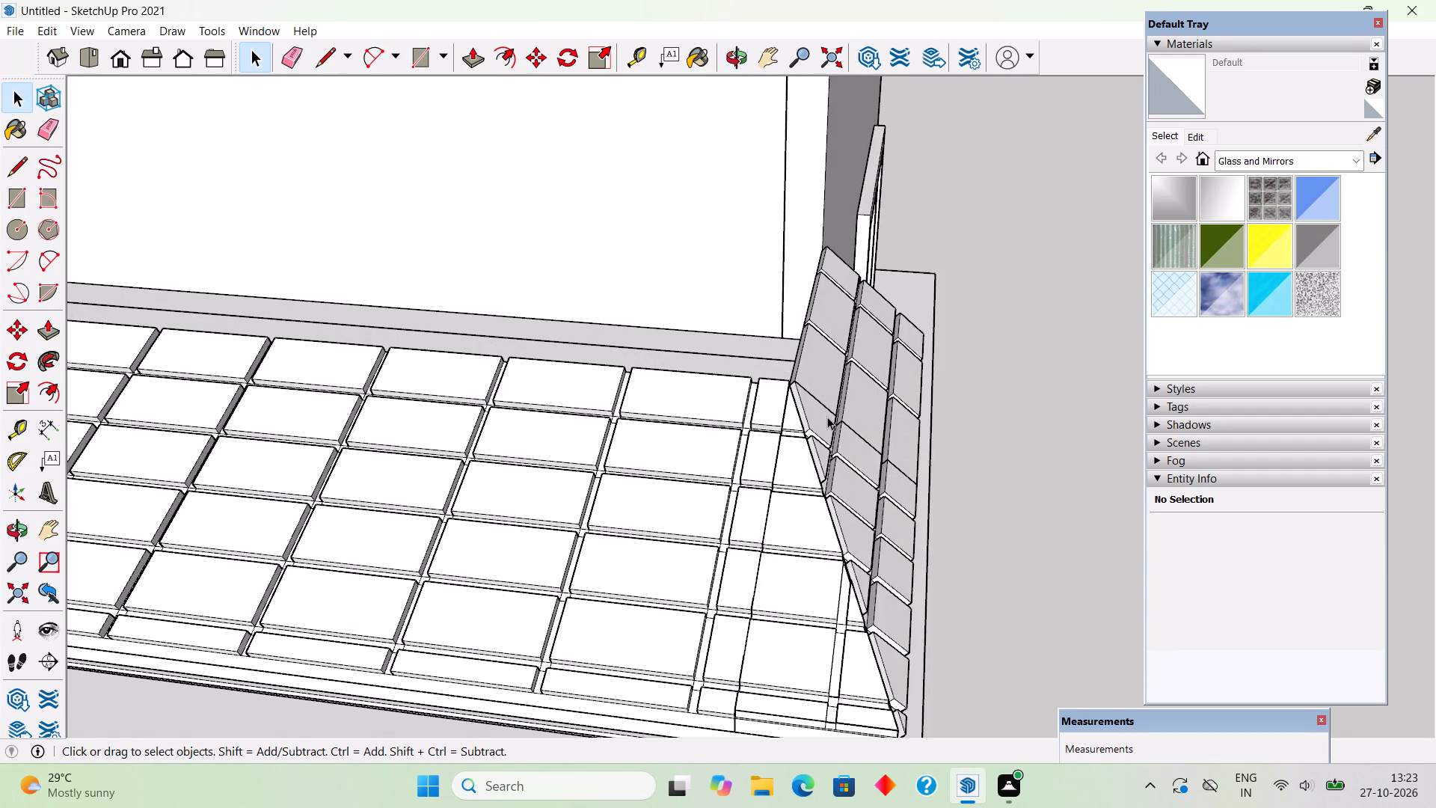
{"action": "scroll", "coordinate": [827, 417], "scroll_direction": "up", "scroll_amount": 3}
{"action": "middle_click_drag", "start_coordinate": [832, 447], "coordinate": [776, 453]}
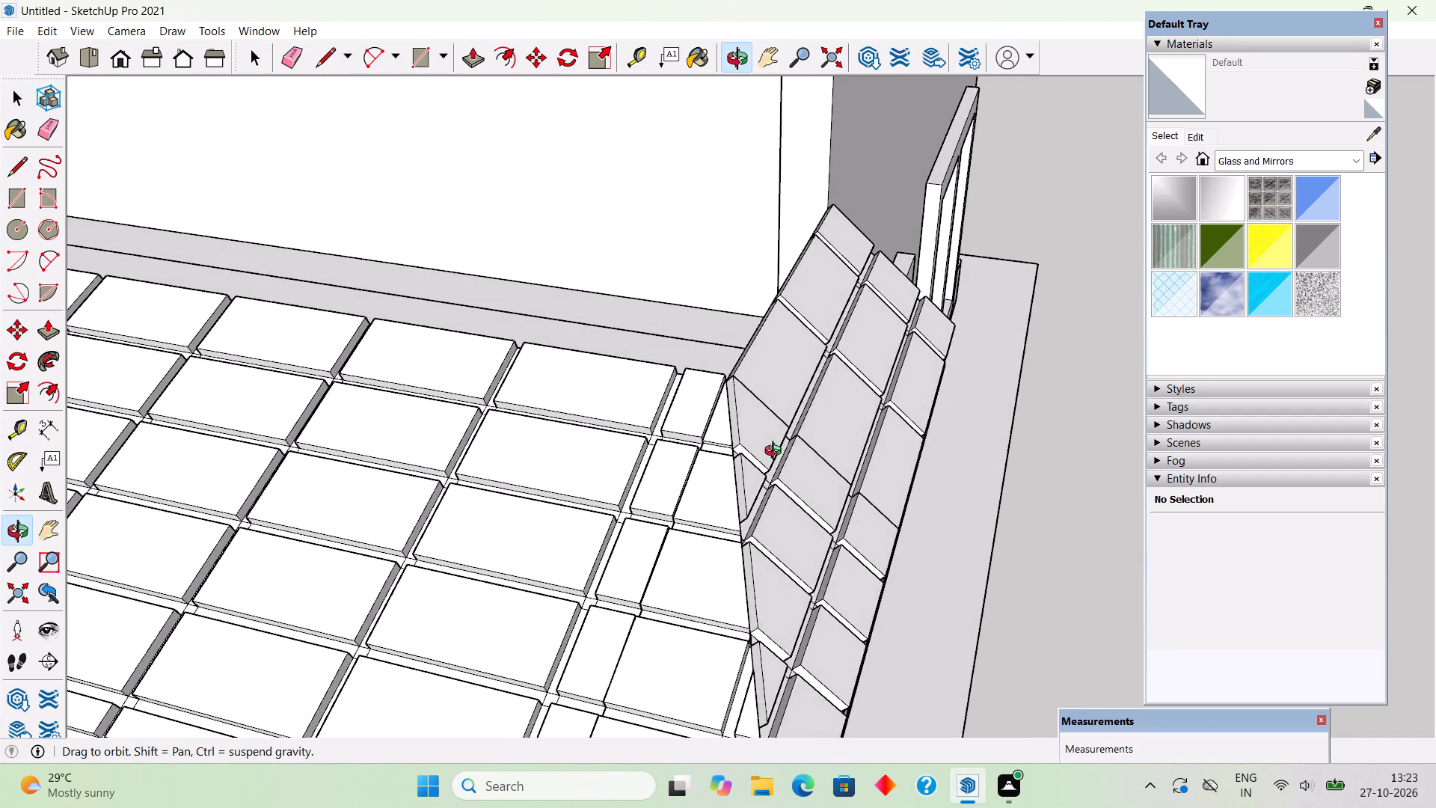
{"action": "middle_click_drag", "start_coordinate": [776, 453], "coordinate": [740, 334]}
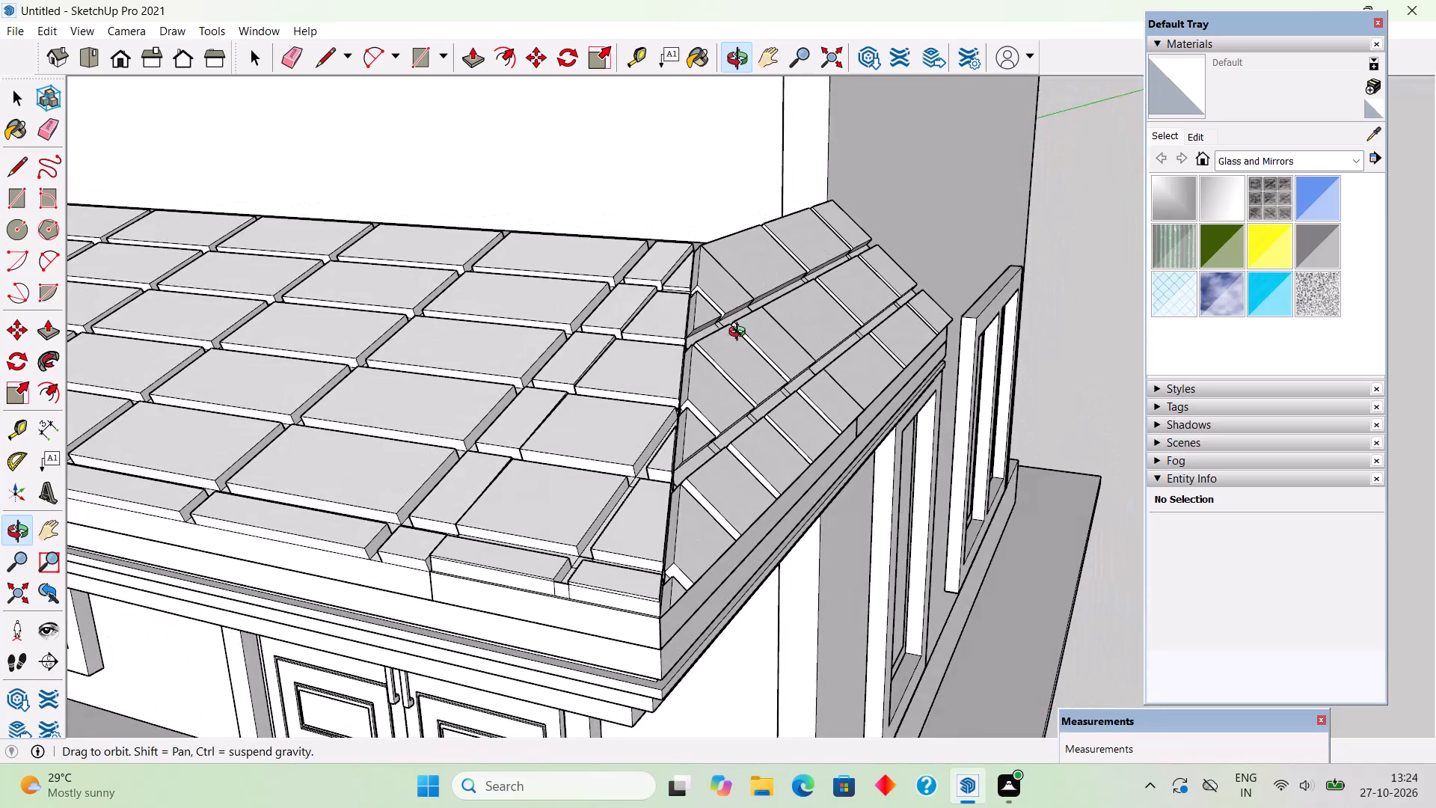
{"action": "middle_click_drag", "start_coordinate": [740, 334], "coordinate": [741, 334]}
{"action": "scroll", "coordinate": [740, 334], "scroll_direction": "up", "scroll_amount": 4}
{"action": "middle_click_drag", "start_coordinate": [699, 245], "coordinate": [692, 284]}
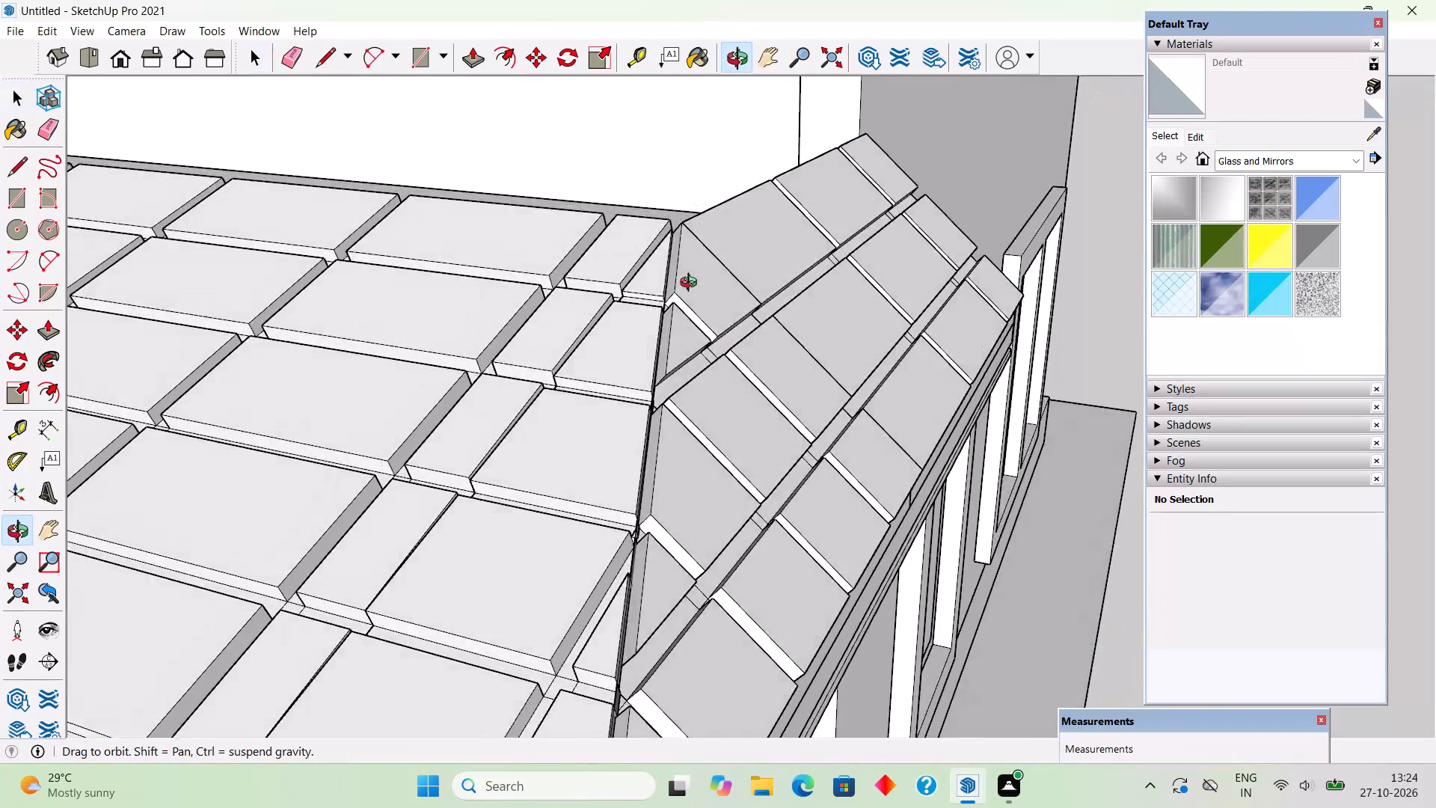
{"action": "middle_click_drag", "start_coordinate": [692, 284], "coordinate": [1224, 557]}
{"action": "middle_click_drag", "start_coordinate": [804, 482], "coordinate": [948, 496]}
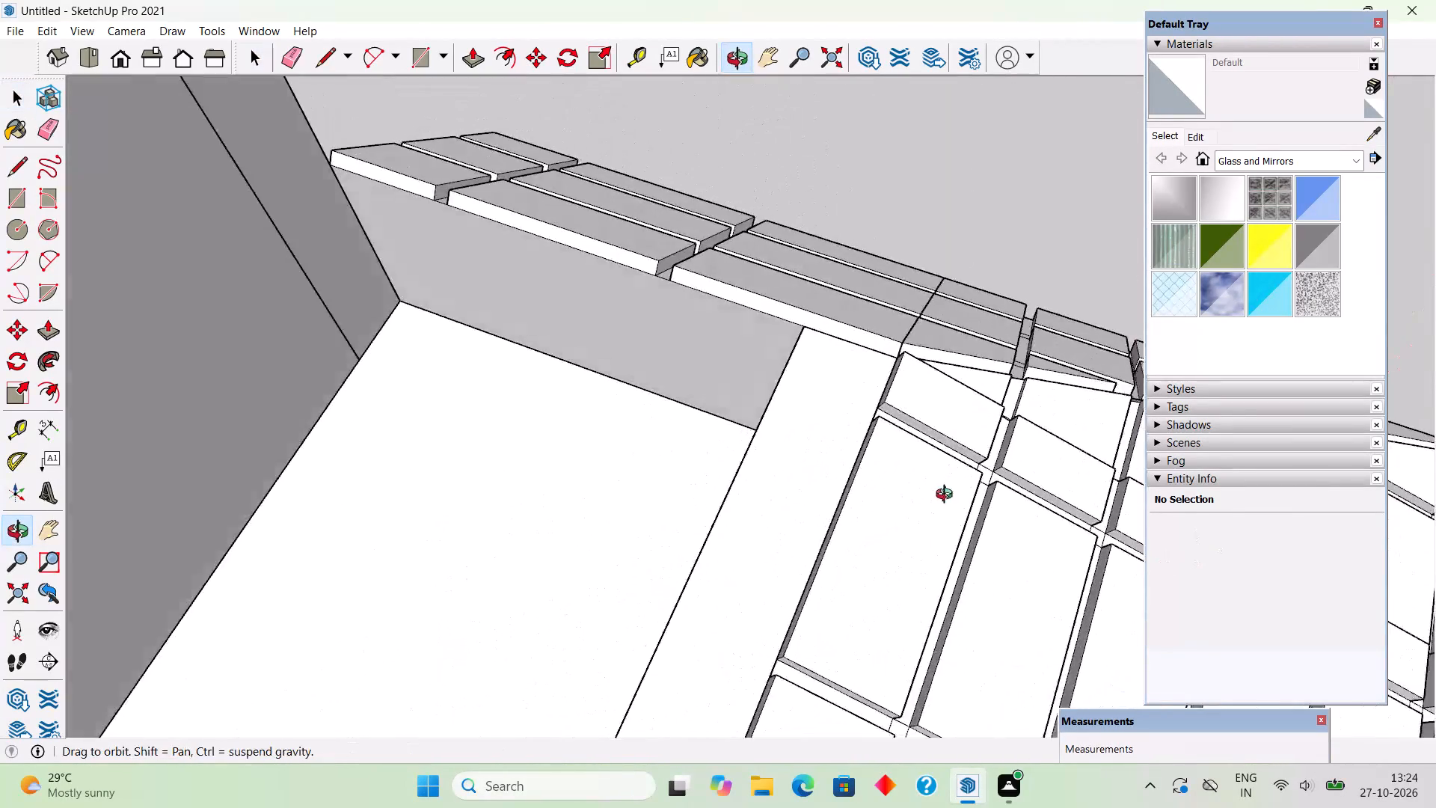
{"action": "middle_click_drag", "start_coordinate": [948, 496], "coordinate": [77, 322]}
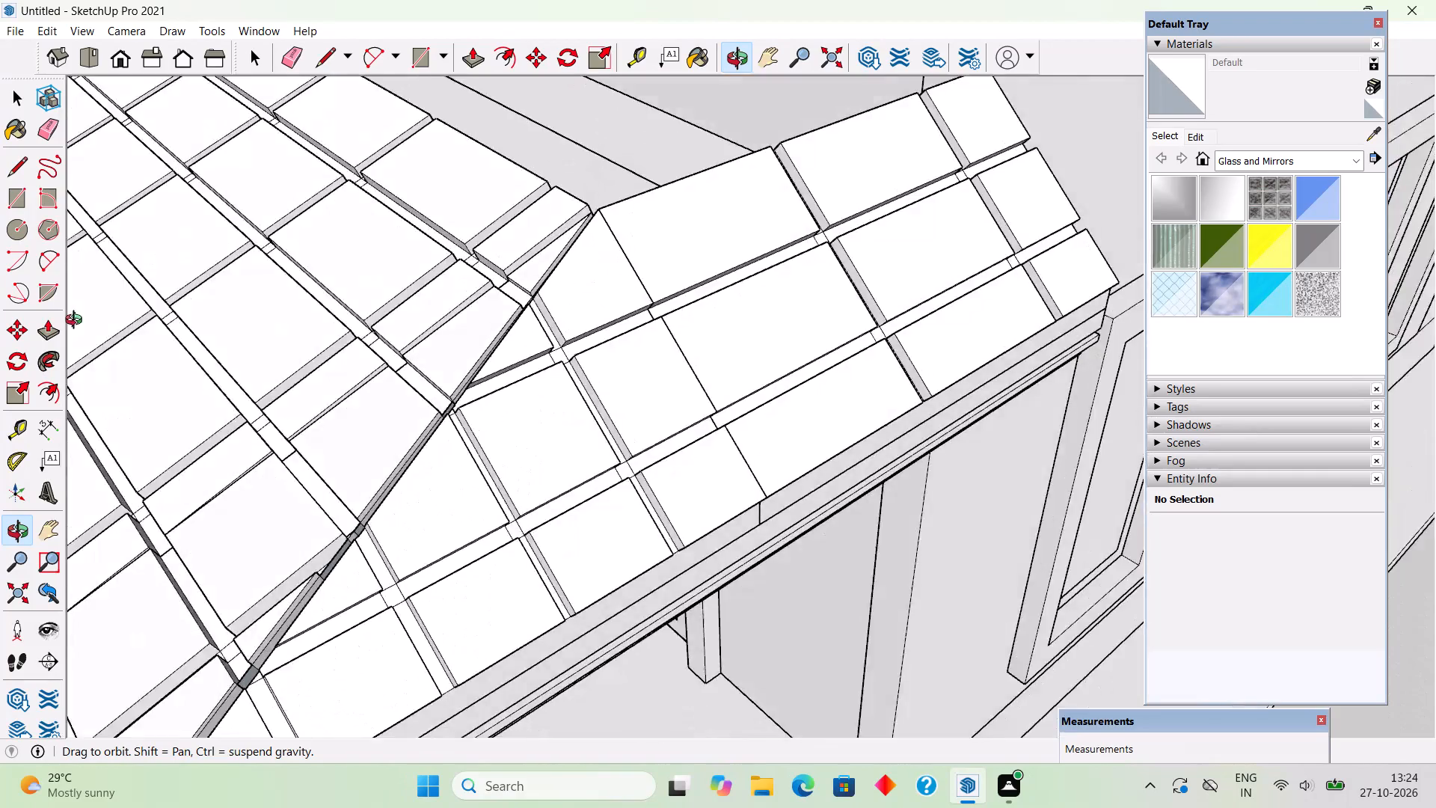
{"action": "middle_click_drag", "start_coordinate": [77, 322], "coordinate": [974, 427]}
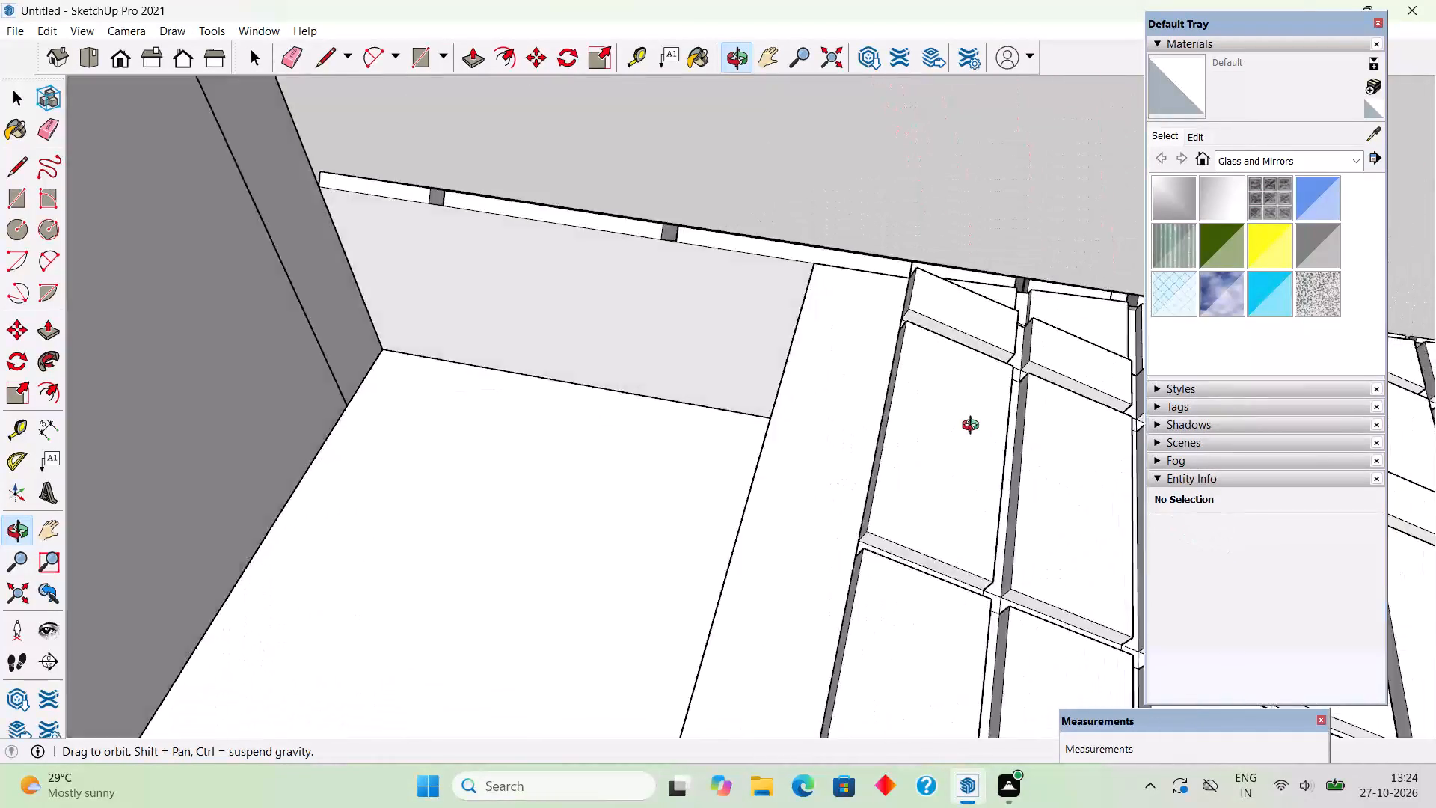
{"action": "middle_click_drag", "start_coordinate": [974, 427], "coordinate": [453, 321]}
{"action": "scroll", "coordinate": [452, 317], "scroll_direction": "down", "scroll_amount": 2}
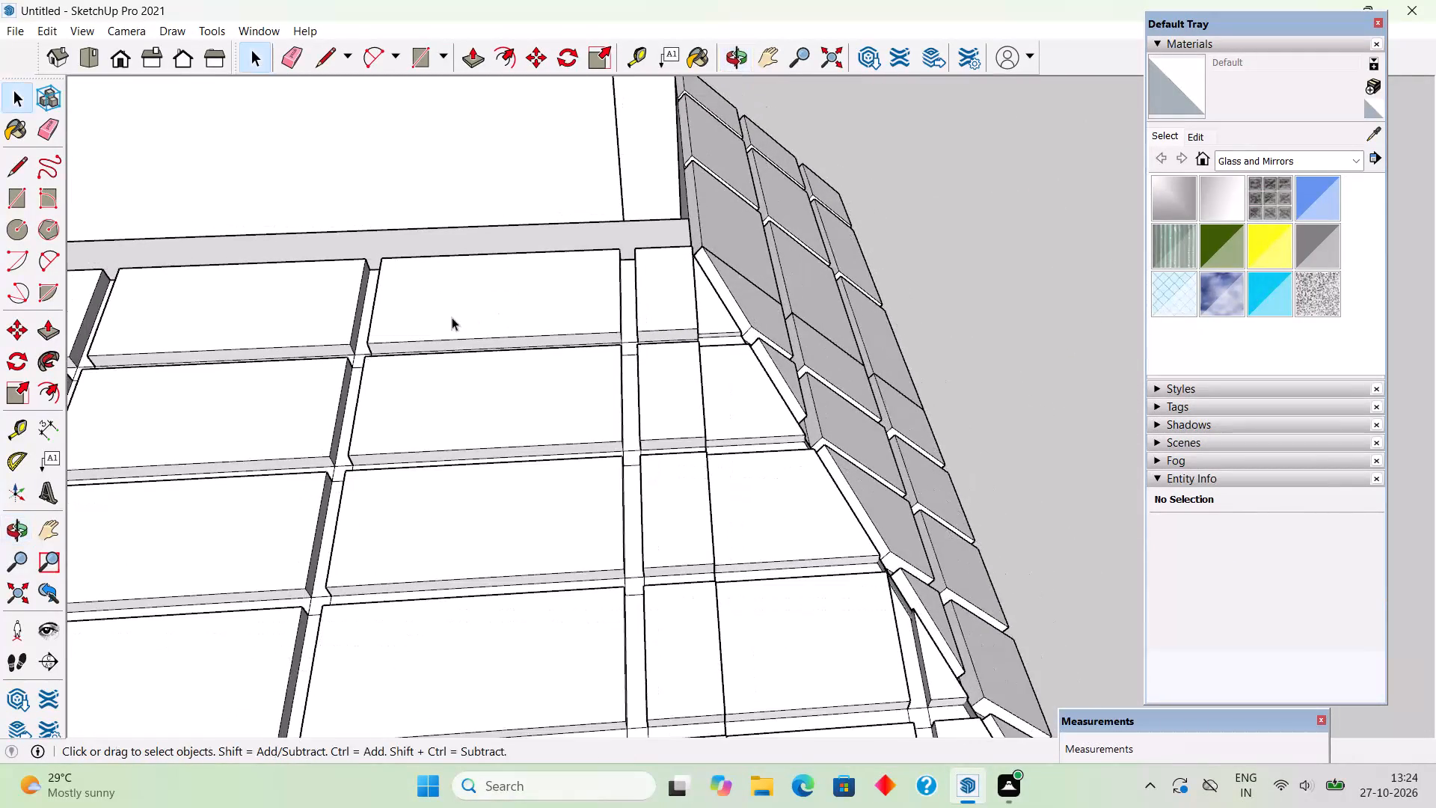
{"action": "scroll", "coordinate": [452, 317], "scroll_direction": "down", "scroll_amount": 18}
{"action": "middle_click_drag", "start_coordinate": [595, 350], "coordinate": [425, 223]}
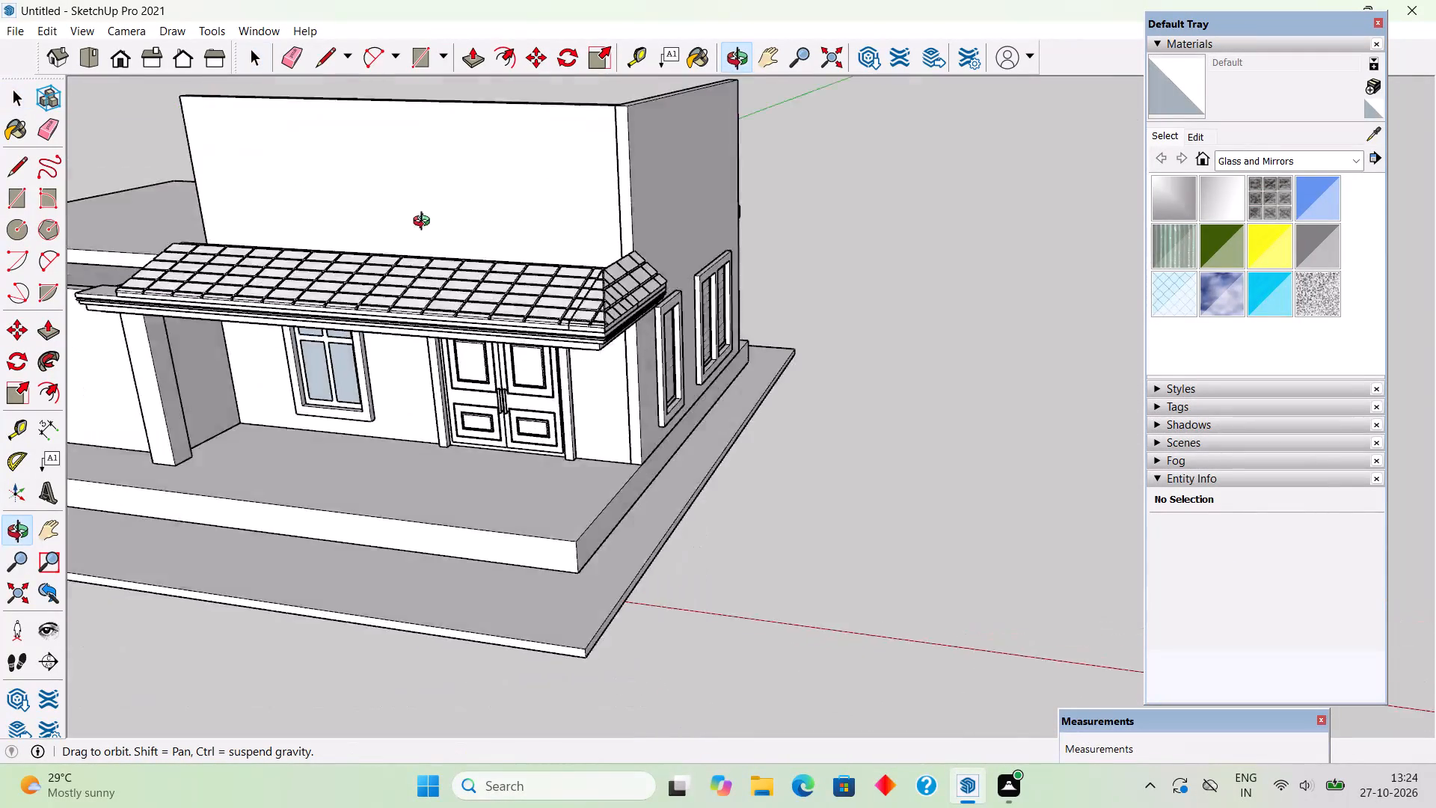
{"action": "middle_click_drag", "start_coordinate": [425, 223], "coordinate": [491, 150]}
{"action": "scroll", "coordinate": [497, 161], "scroll_direction": "down", "scroll_amount": 3}
{"action": "middle_click_drag", "start_coordinate": [547, 230], "coordinate": [685, 217]}
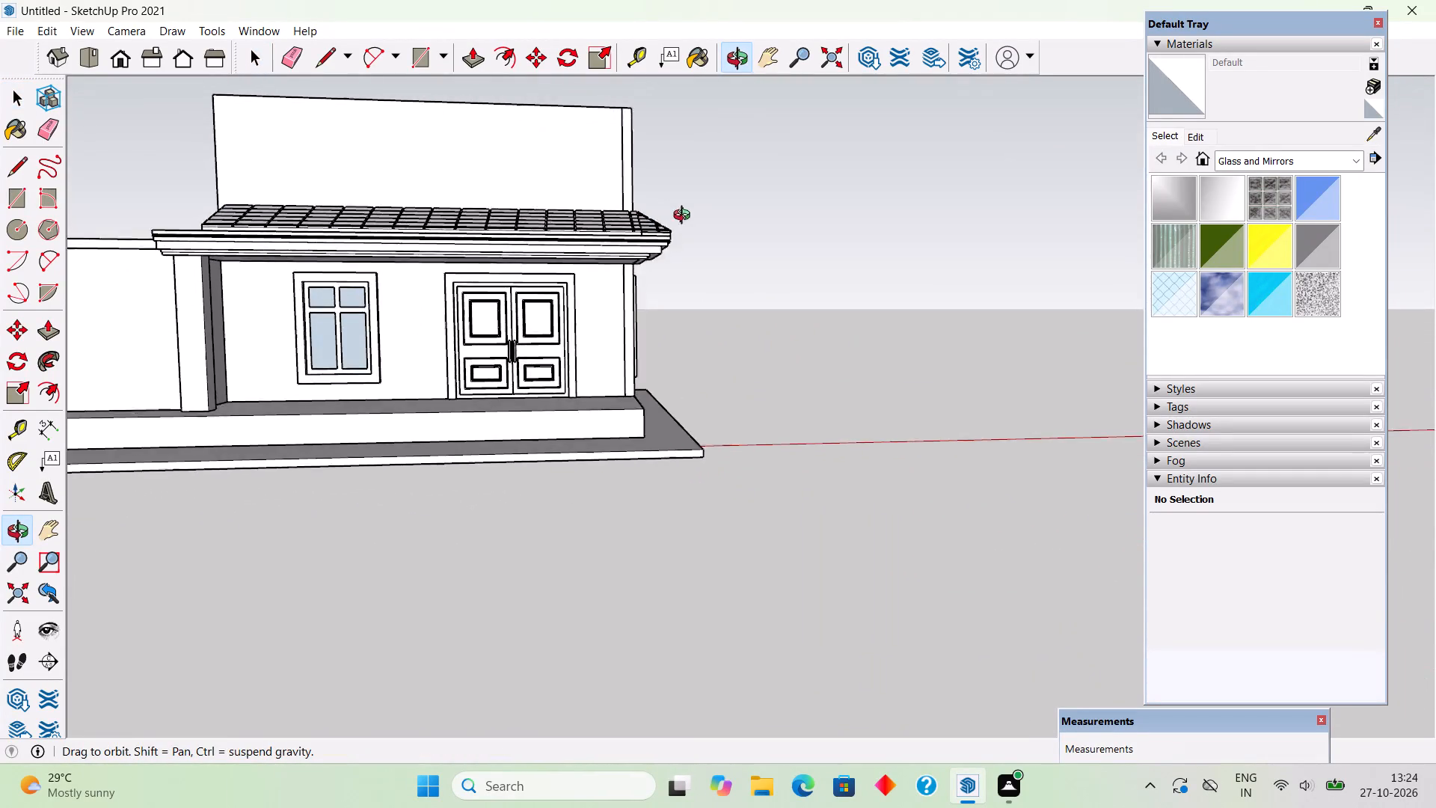
{"action": "middle_click_drag", "start_coordinate": [685, 217], "coordinate": [754, 264]}
{"action": "scroll", "coordinate": [164, 265], "scroll_direction": "up", "scroll_amount": 5}
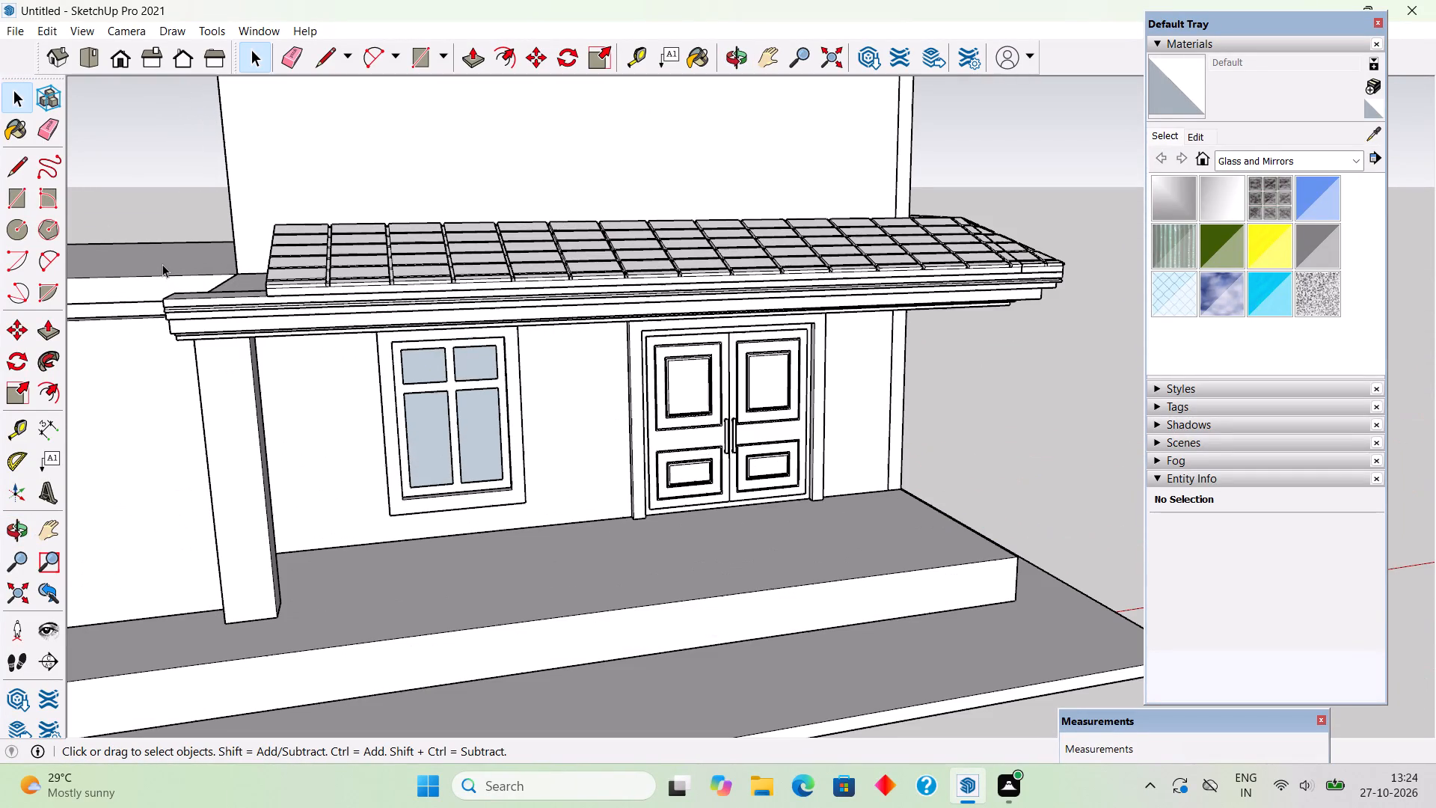
{"action": "middle_click_drag", "start_coordinate": [352, 311], "coordinate": [571, 328]}
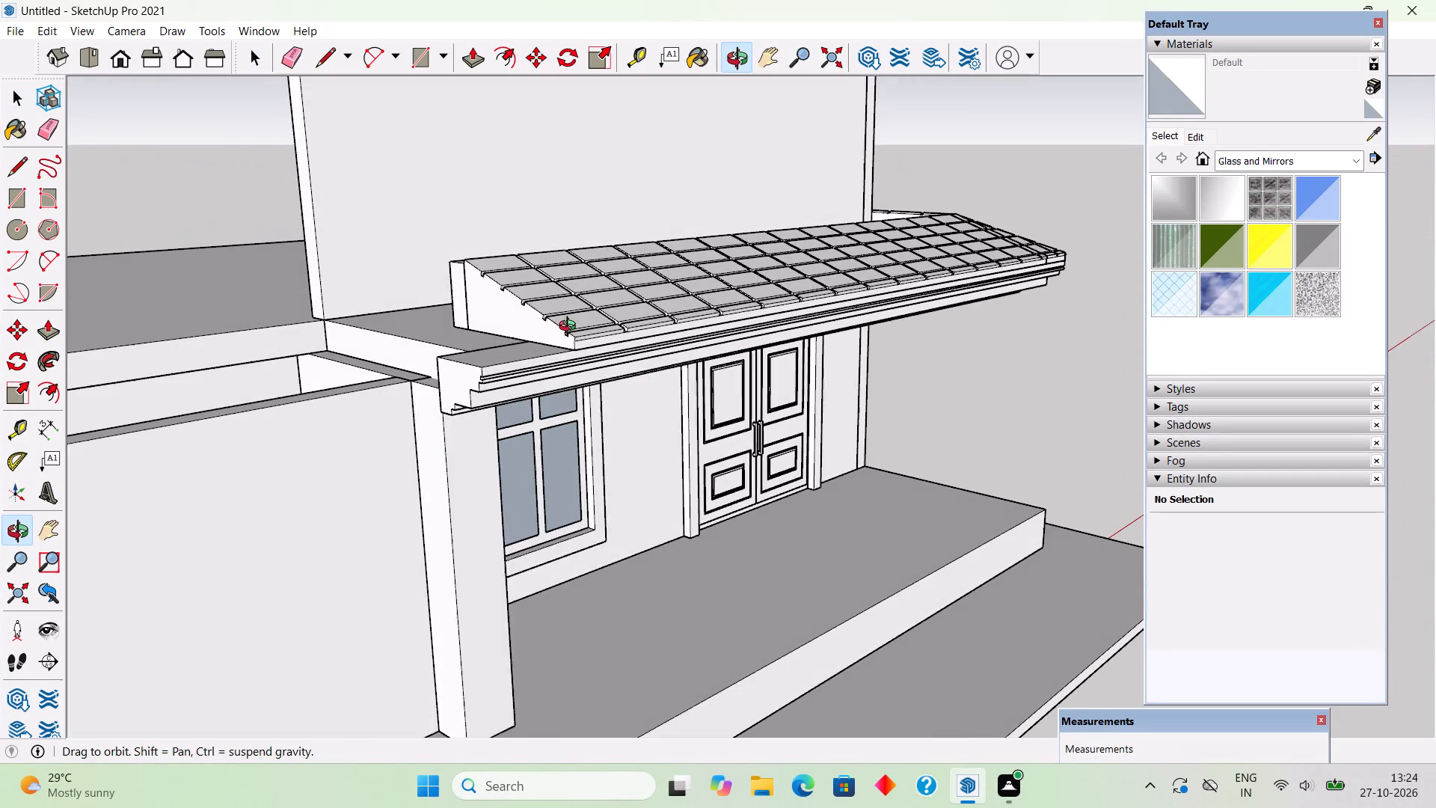
{"action": "middle_click_drag", "start_coordinate": [571, 328], "coordinate": [399, 346]}
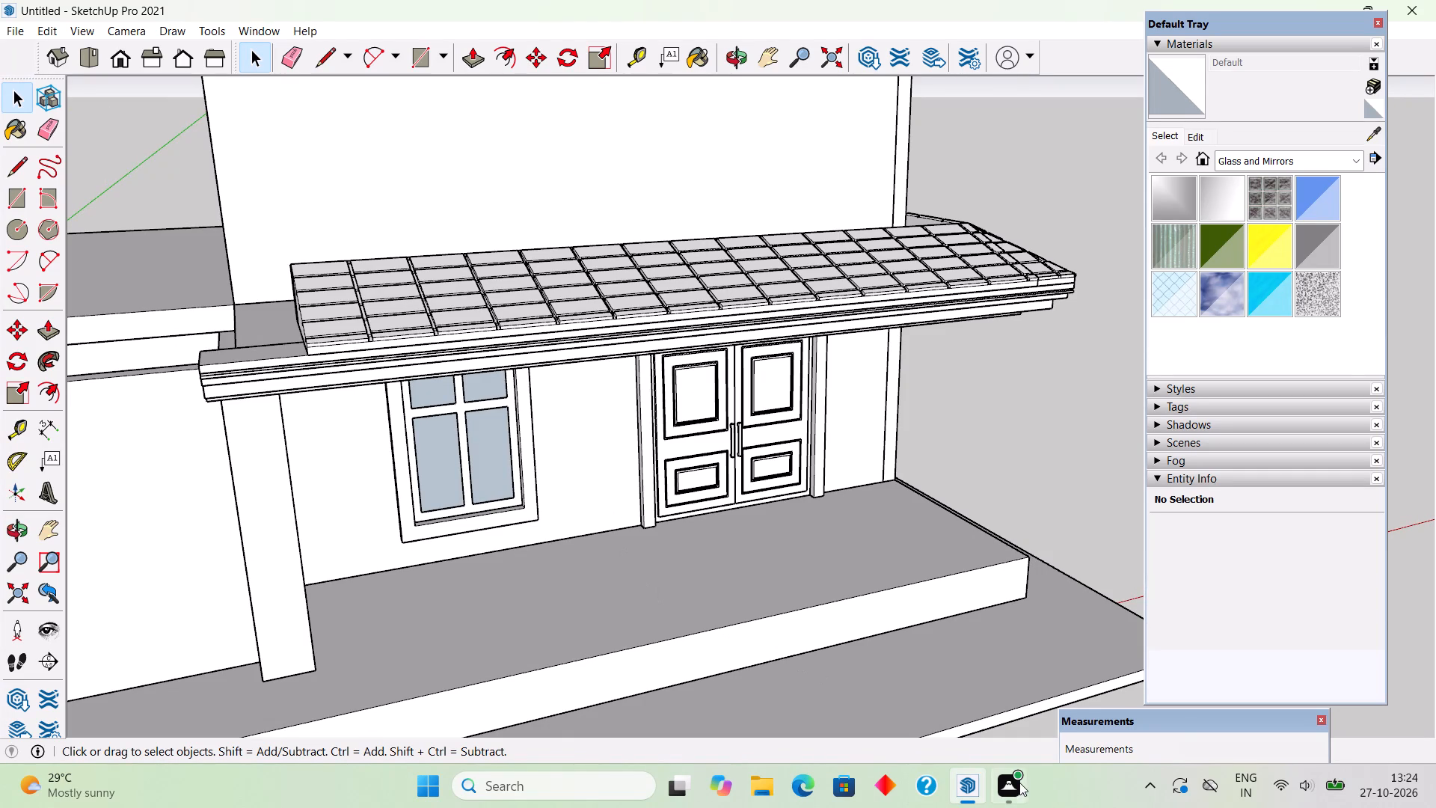
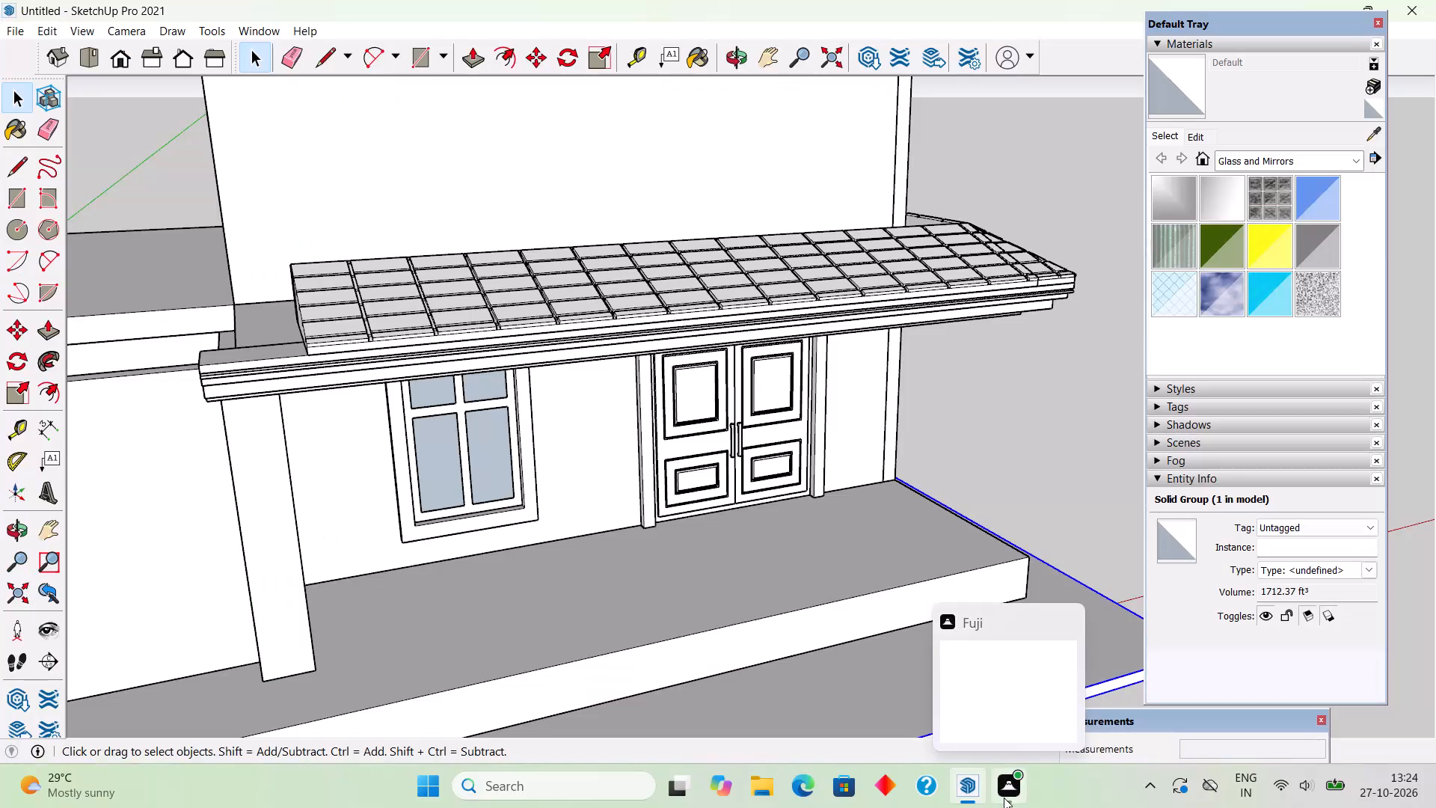
Examine the house exterior from several angles, including the tiled porch roof, the upper walls and the flat roof slab.
{"action": "scroll", "coordinate": [761, 480], "scroll_direction": "down", "scroll_amount": 10}
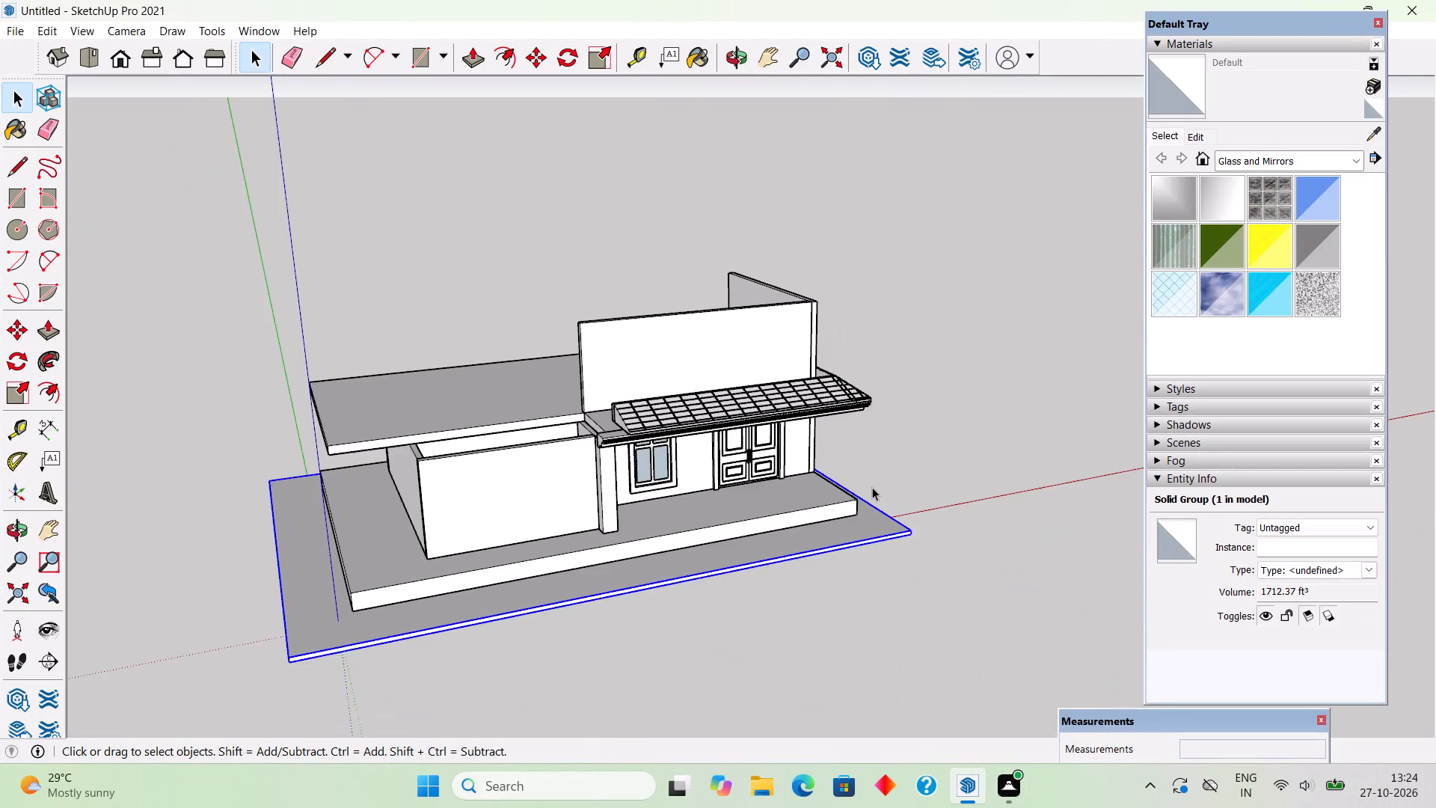
{"action": "middle_click_drag", "start_coordinate": [846, 489], "coordinate": [544, 466]}
{"action": "left_click", "coordinate": [1095, 522]}
{"action": "scroll", "coordinate": [633, 431], "scroll_direction": "up", "scroll_amount": 5}
{"action": "middle_click_drag", "start_coordinate": [665, 424], "coordinate": [393, 512]}
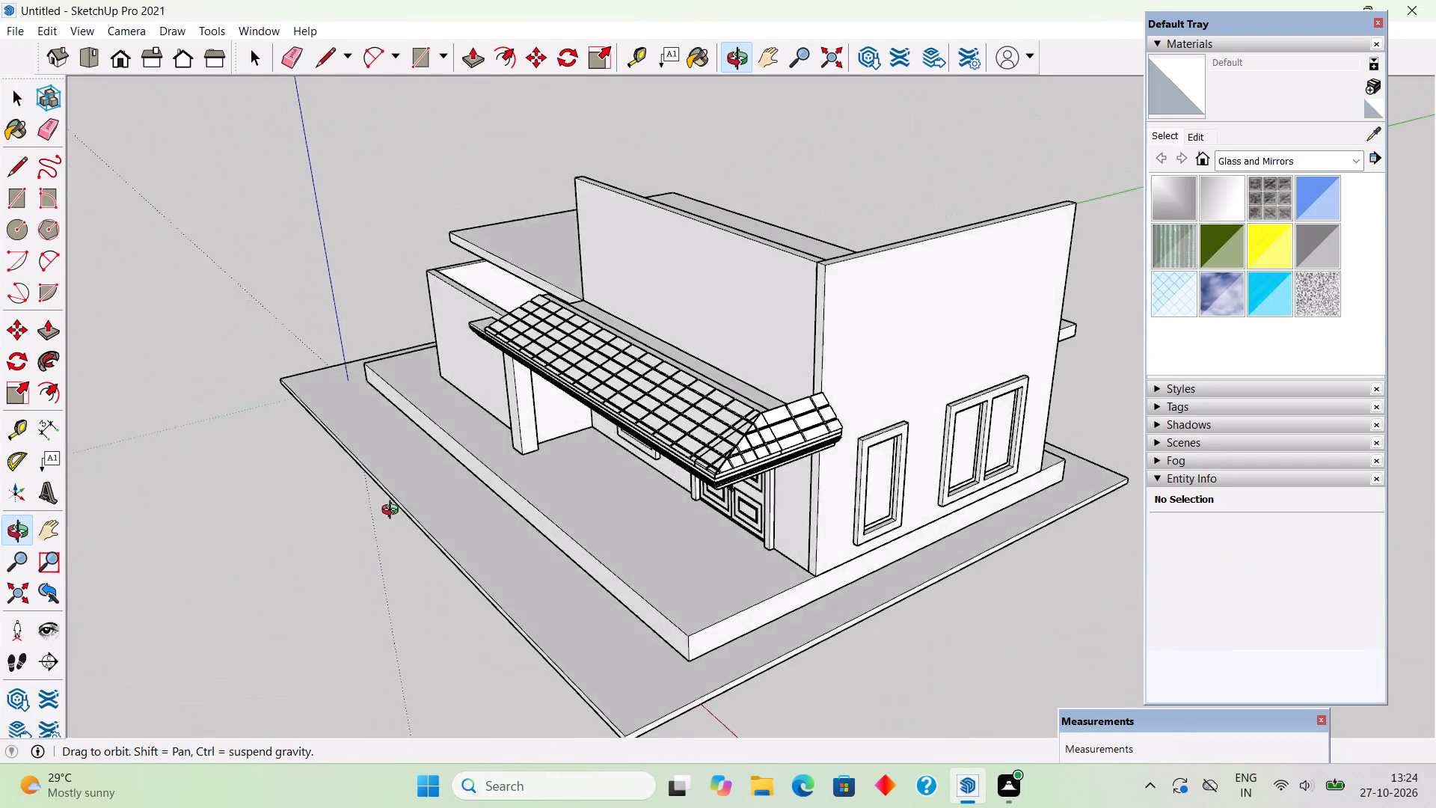
{"action": "middle_click_drag", "start_coordinate": [393, 512], "coordinate": [821, 476]}
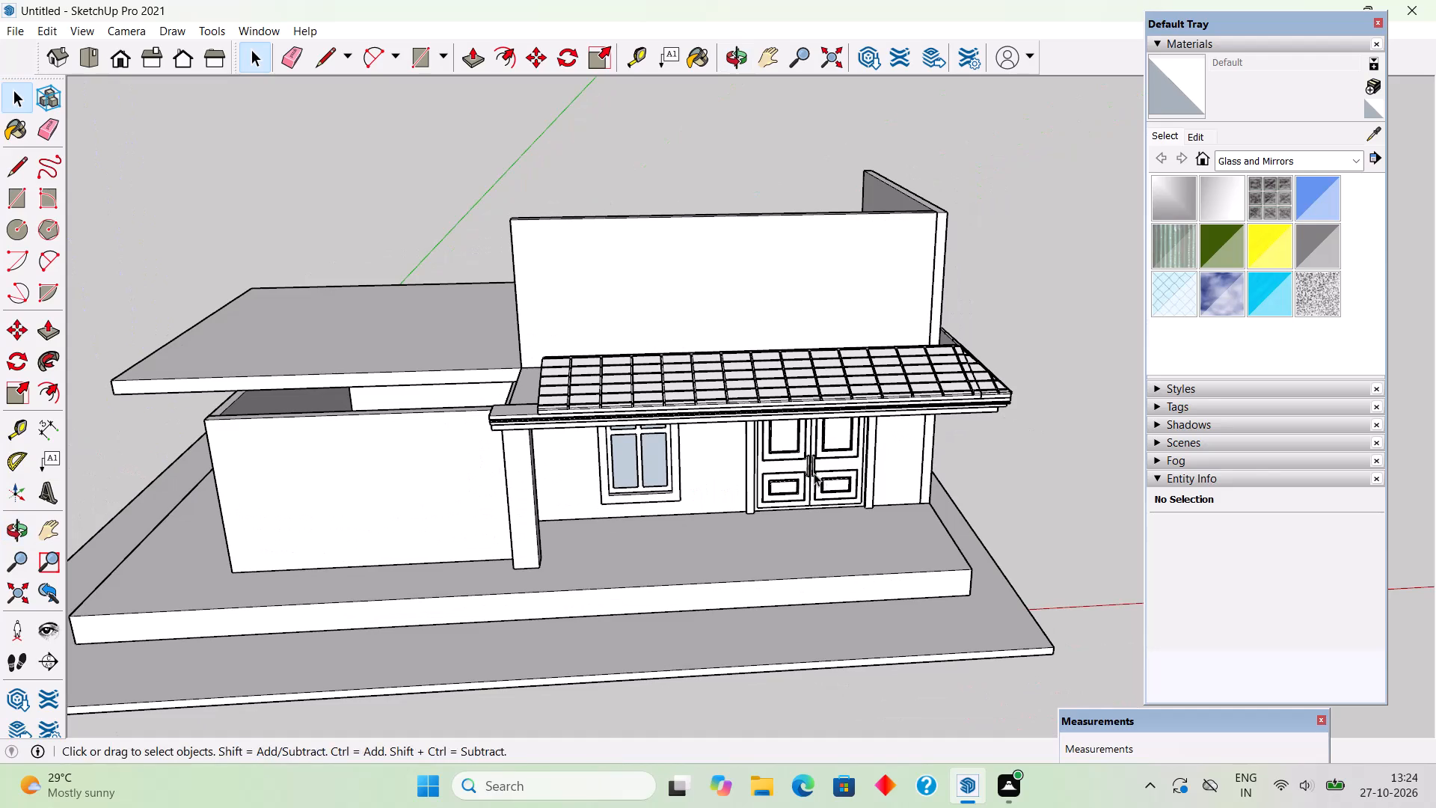
{"action": "middle_click_drag", "start_coordinate": [687, 405], "coordinate": [905, 604]}
{"action": "scroll", "coordinate": [905, 604], "scroll_direction": "up", "scroll_amount": 2}
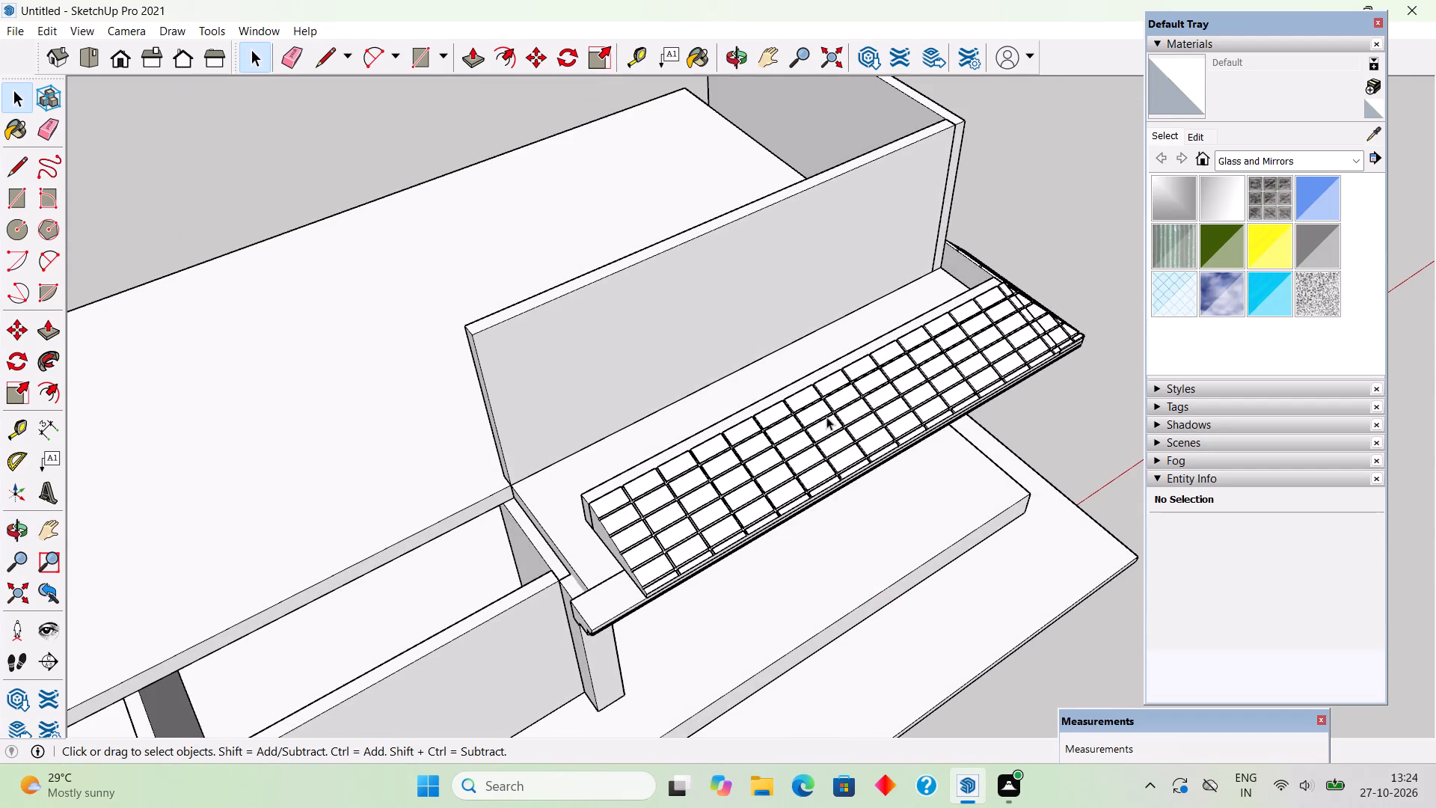
{"action": "middle_click_drag", "start_coordinate": [827, 404], "coordinate": [1027, 535]}
{"action": "scroll", "coordinate": [616, 622], "scroll_direction": "up", "scroll_amount": 2}
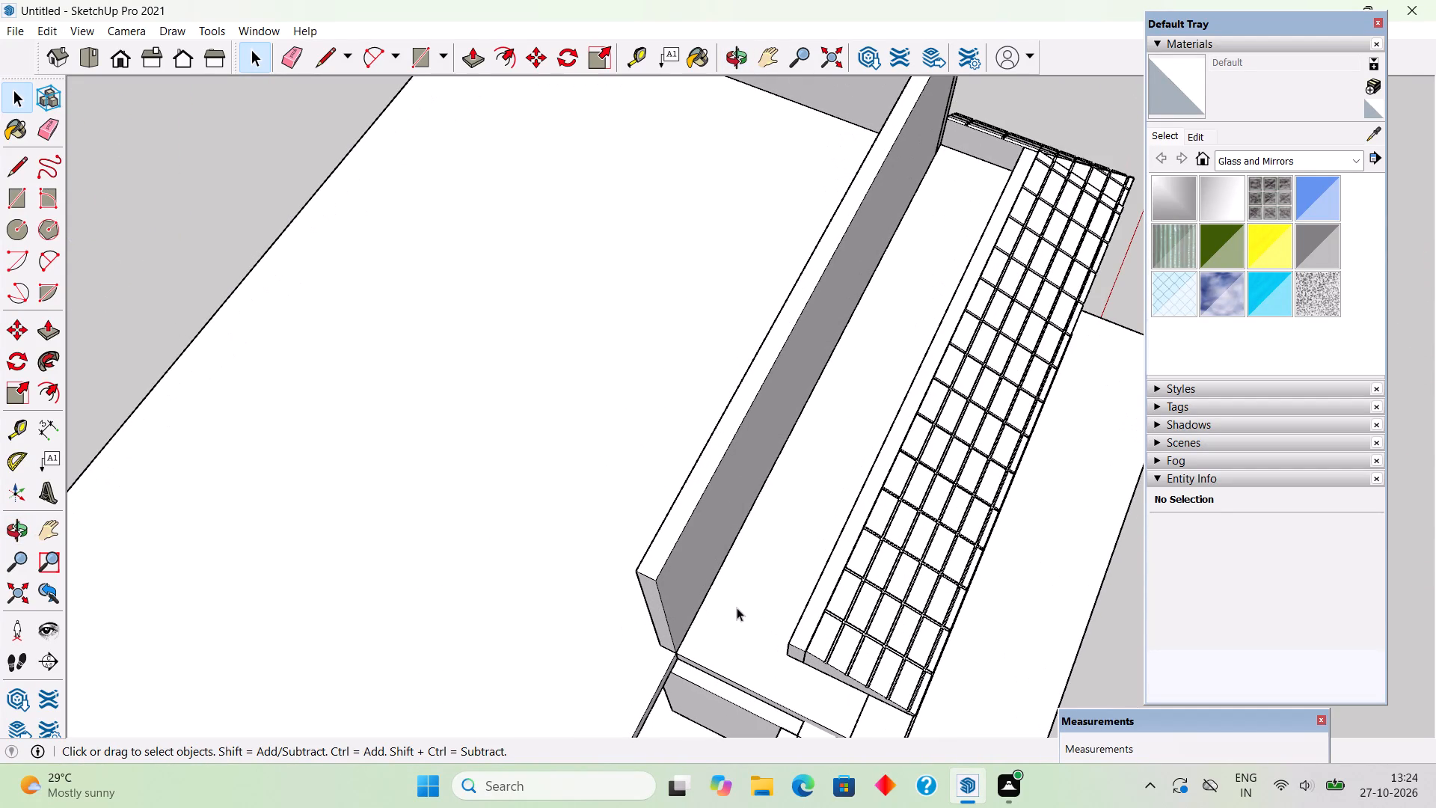
{"action": "scroll", "coordinate": [788, 602], "scroll_direction": "up", "scroll_amount": 4}
{"action": "scroll", "coordinate": [792, 602], "scroll_direction": "down", "scroll_amount": 5}
{"action": "middle_click_drag", "start_coordinate": [720, 519], "coordinate": [463, 339]}
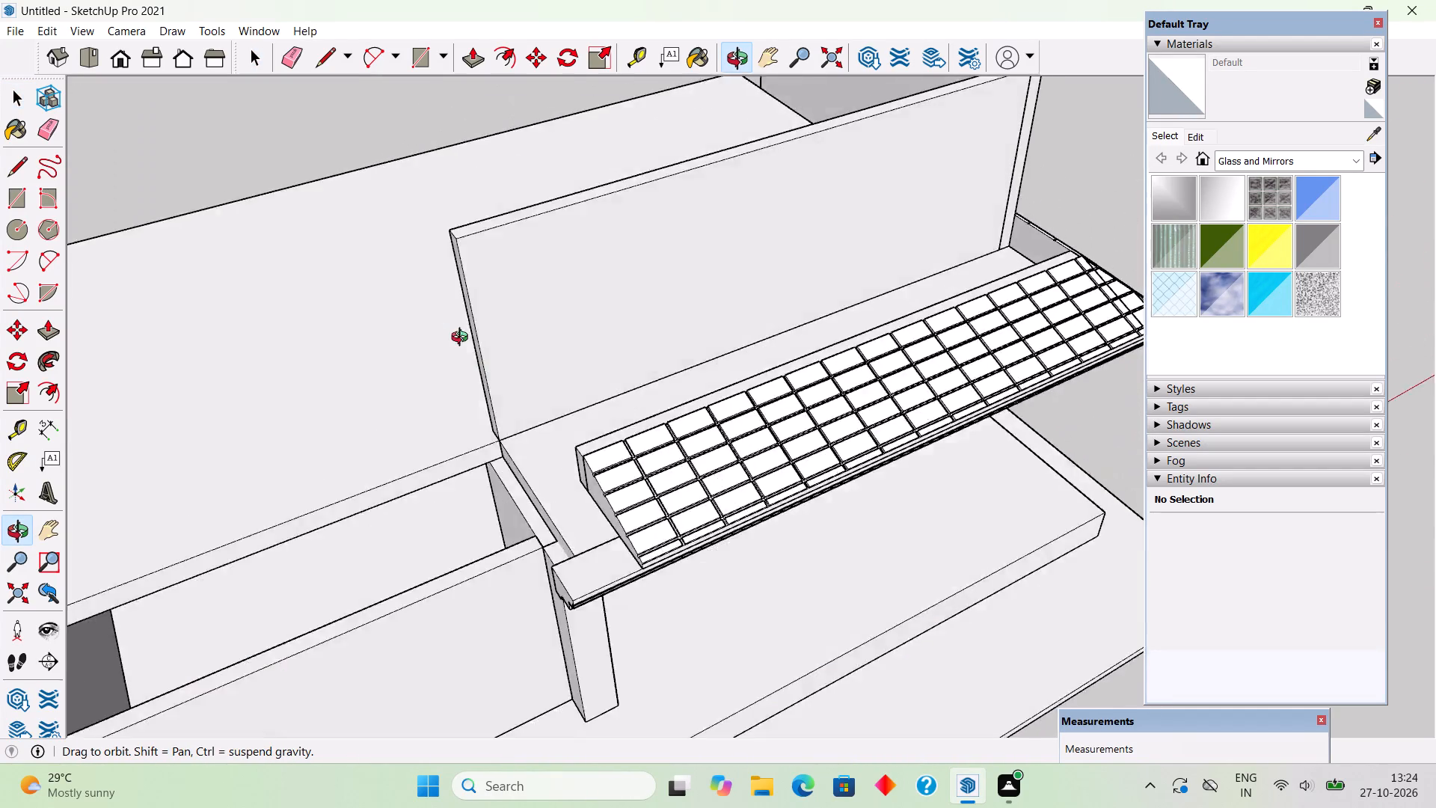
{"action": "middle_click_drag", "start_coordinate": [463, 339], "coordinate": [351, 284]}
{"action": "scroll", "coordinate": [351, 284], "scroll_direction": "down", "scroll_amount": 4}
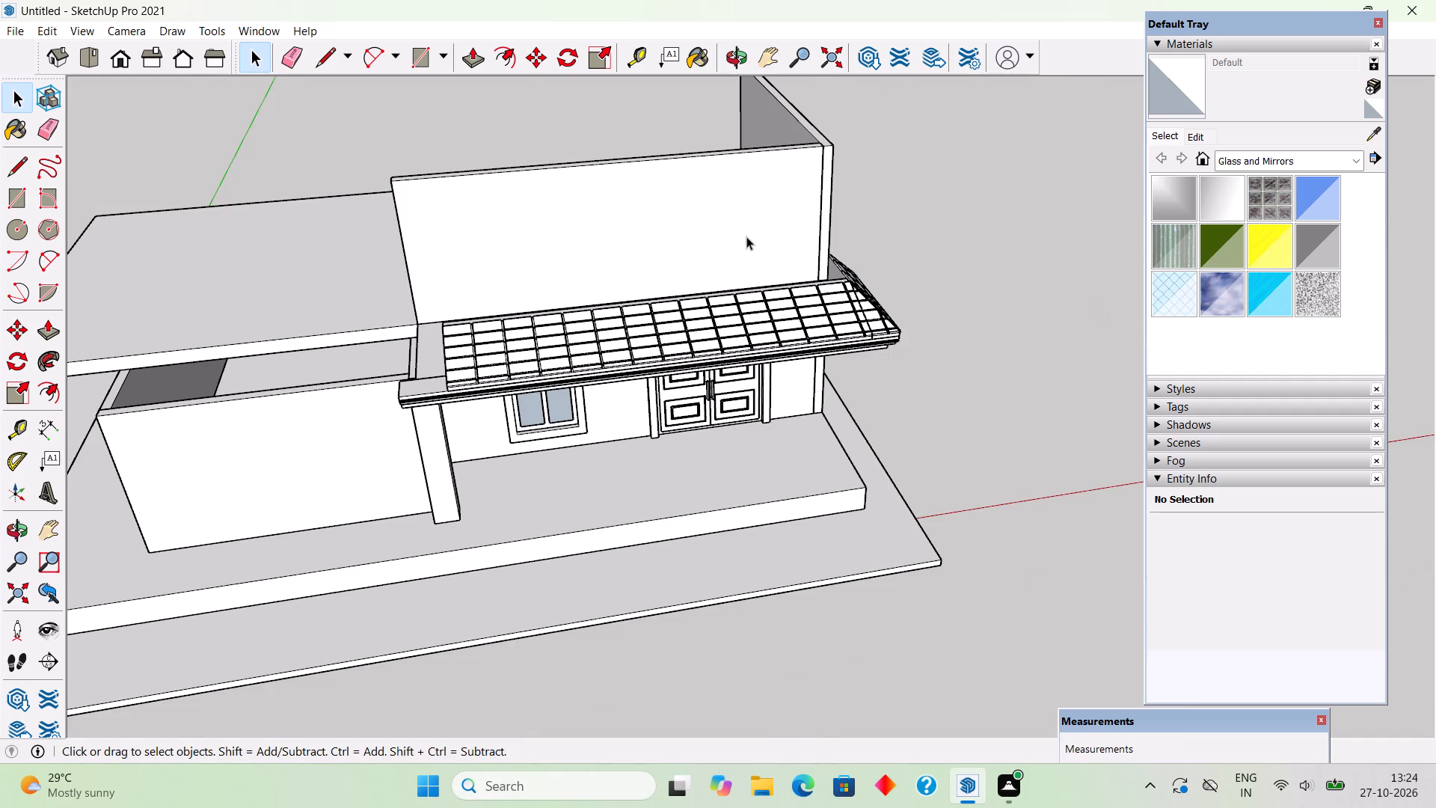
Measure the height of the front double-door opening from the threshold to the underside of the frame head.
{"action": "scroll", "coordinate": [746, 236], "scroll_direction": "up", "scroll_amount": 3}
{"action": "middle_click_drag", "start_coordinate": [791, 455], "coordinate": [722, 236]}
{"action": "scroll", "coordinate": [696, 368], "scroll_direction": "up", "scroll_amount": 5}
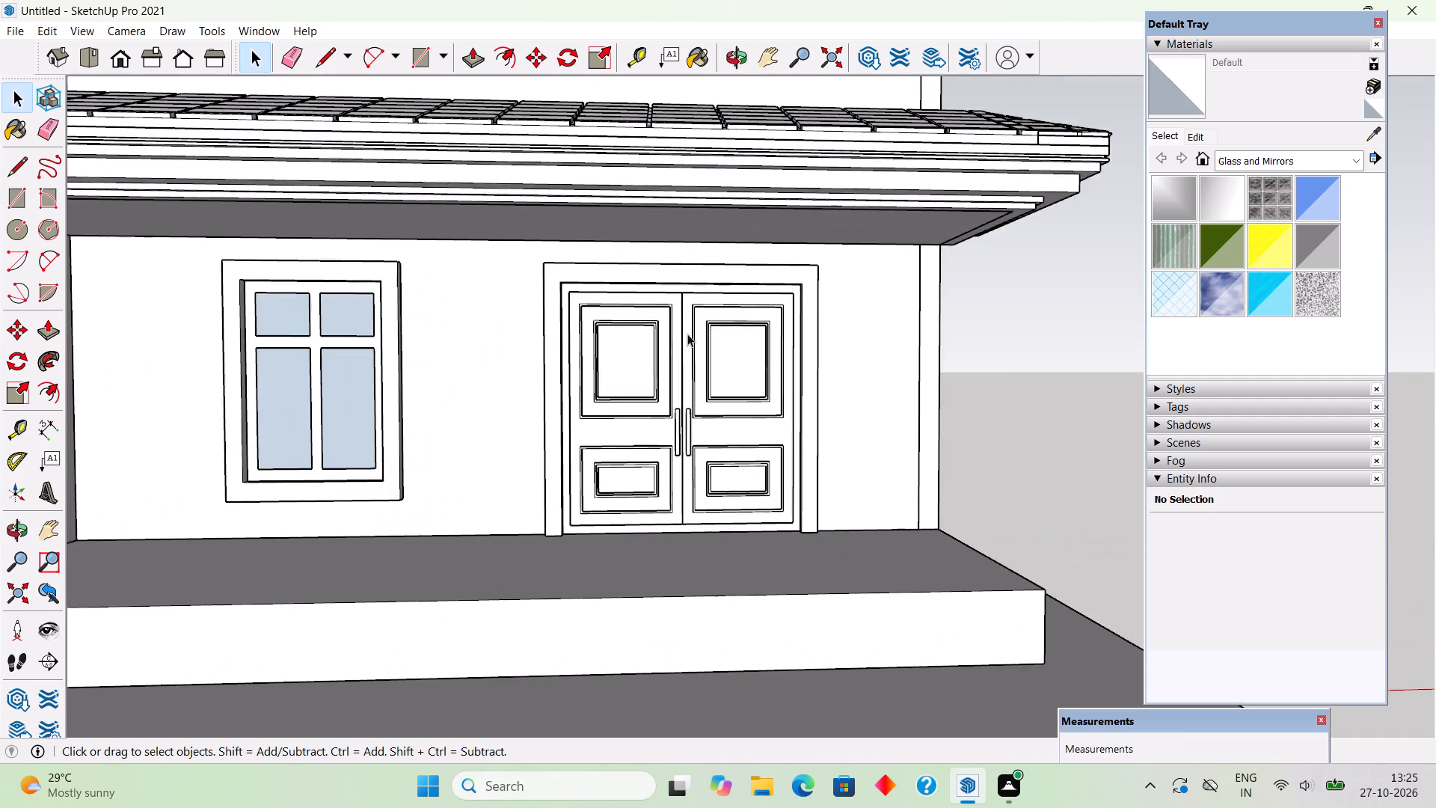
{"action": "scroll", "coordinate": [678, 265], "scroll_direction": "up", "scroll_amount": 7}
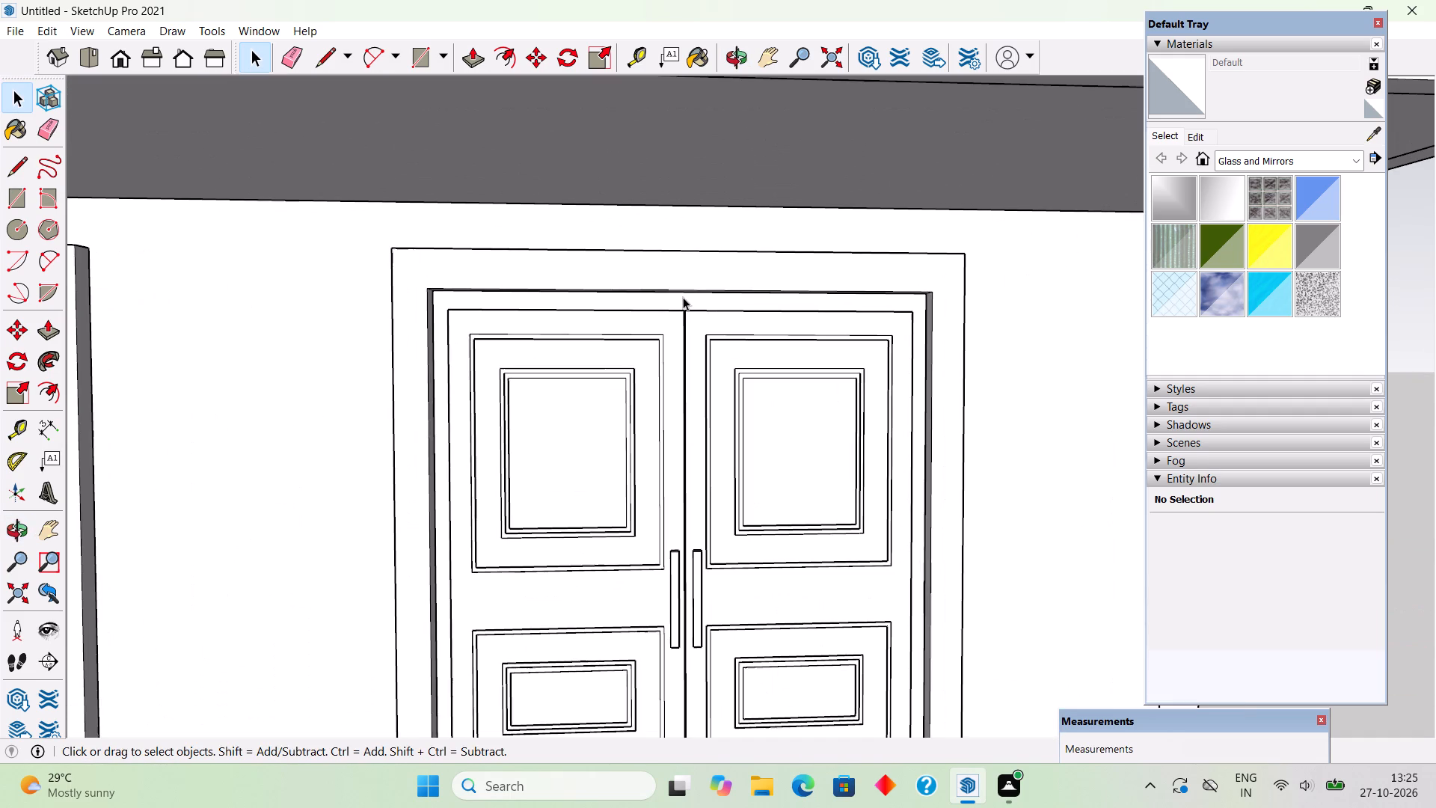
{"action": "scroll", "coordinate": [676, 278], "scroll_direction": "down", "scroll_amount": 4}
{"action": "key", "text": "t"}
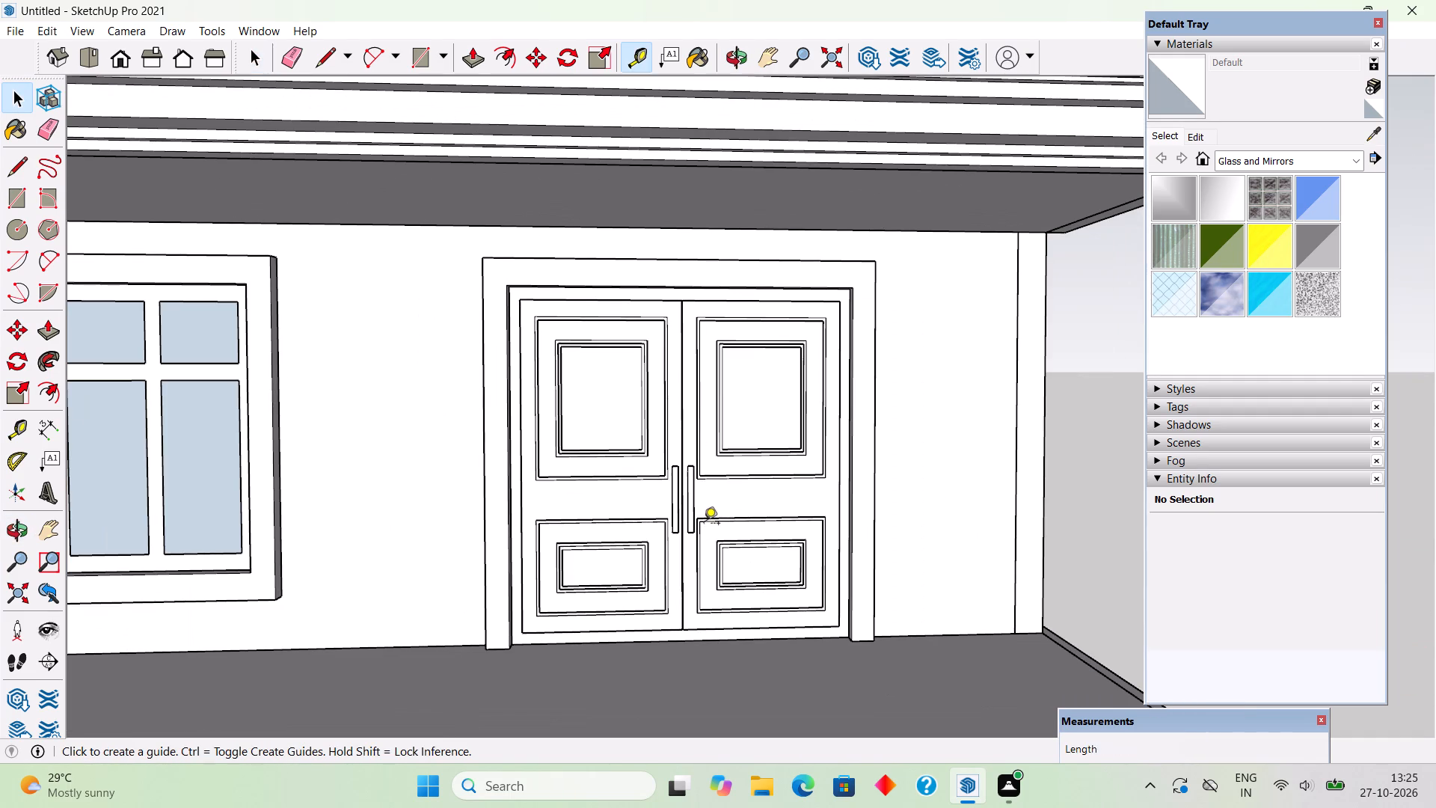
{"action": "left_click", "coordinate": [706, 644]}
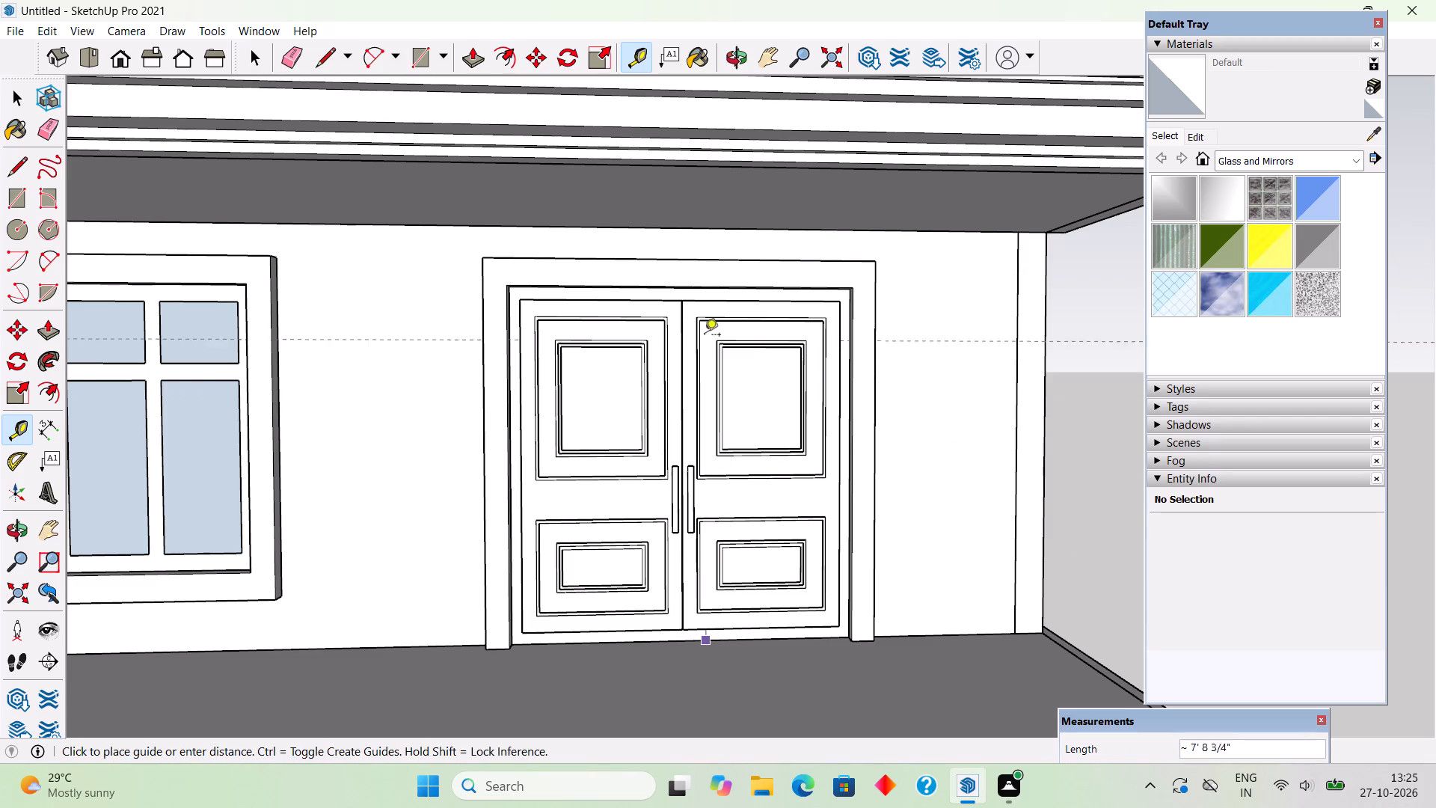
{"action": "scroll", "coordinate": [708, 291], "scroll_direction": "up", "scroll_amount": 5}
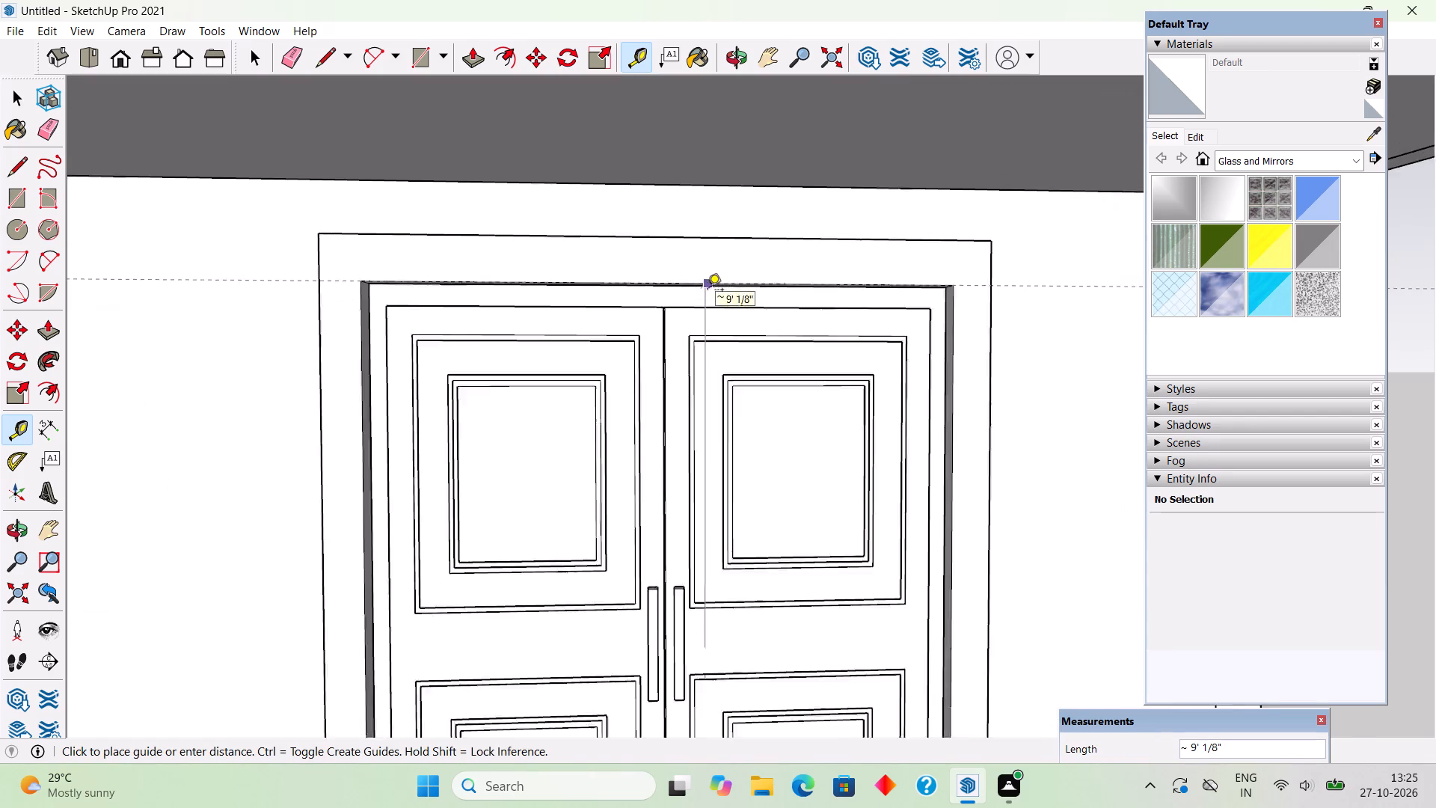
{"action": "scroll", "coordinate": [708, 291], "scroll_direction": "up", "scroll_amount": 4}
{"action": "key", "text": "space"}
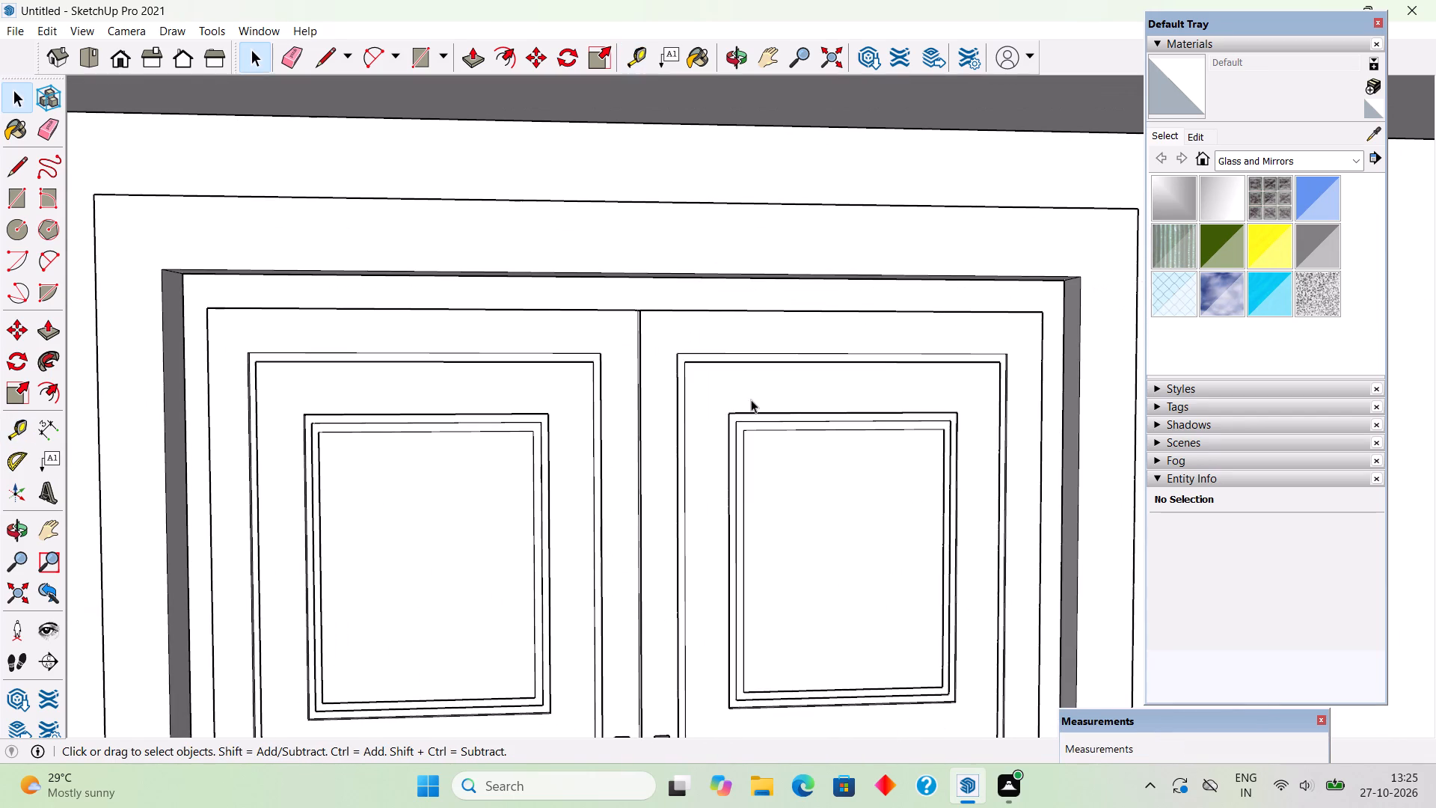
Push/Pull the back face of the strip behind the tiled porch roof 4' 3" to meet the front upper wall.
{"action": "scroll", "coordinate": [751, 400], "scroll_direction": "down", "scroll_amount": 7}
{"action": "scroll", "coordinate": [775, 446], "scroll_direction": "down", "scroll_amount": 17}
{"action": "middle_click_drag", "start_coordinate": [761, 327], "coordinate": [771, 520]}
{"action": "scroll", "coordinate": [761, 422], "scroll_direction": "up", "scroll_amount": 5}
{"action": "middle_click_drag", "start_coordinate": [943, 492], "coordinate": [1218, 505]}
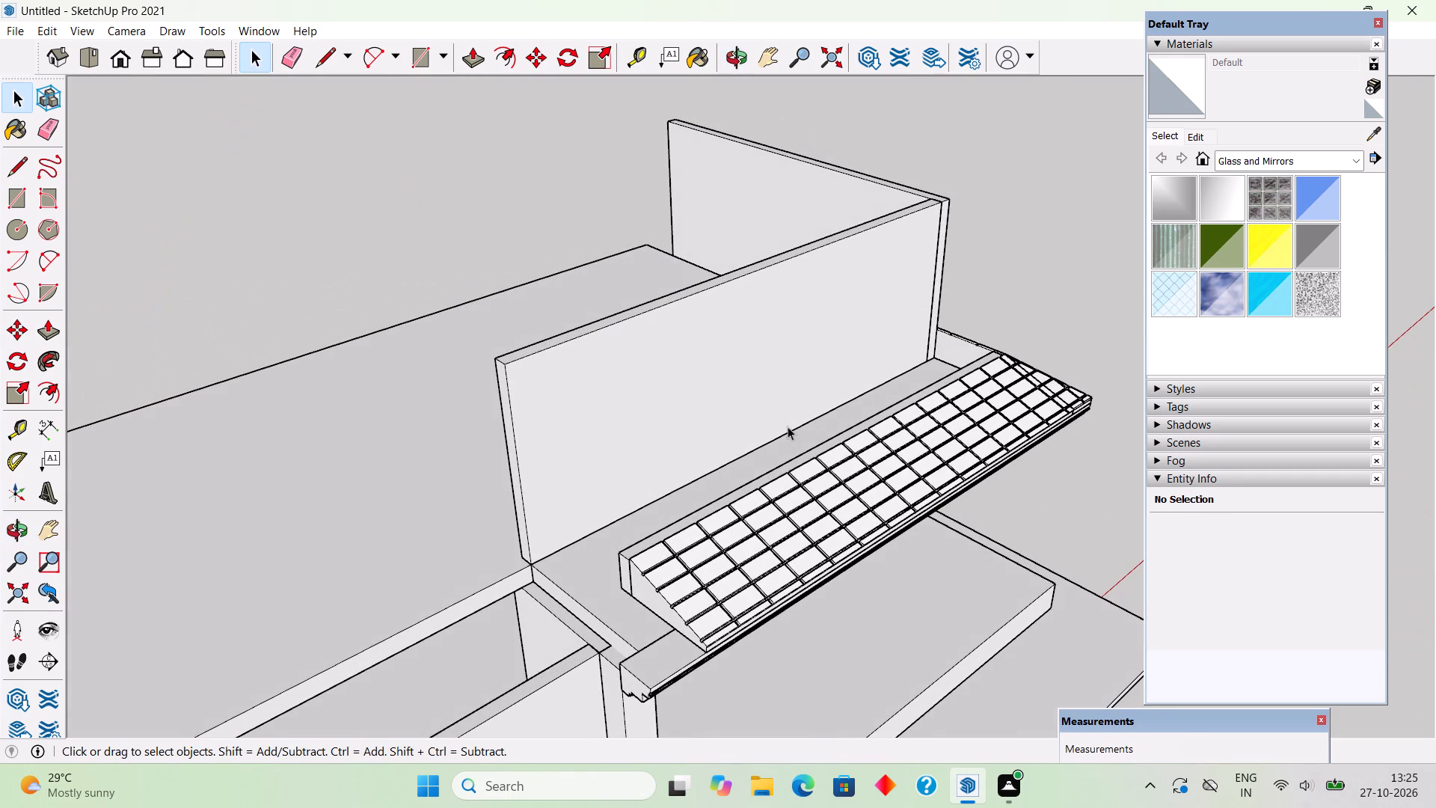
{"action": "middle_click_drag", "start_coordinate": [794, 408], "coordinate": [897, 368]}
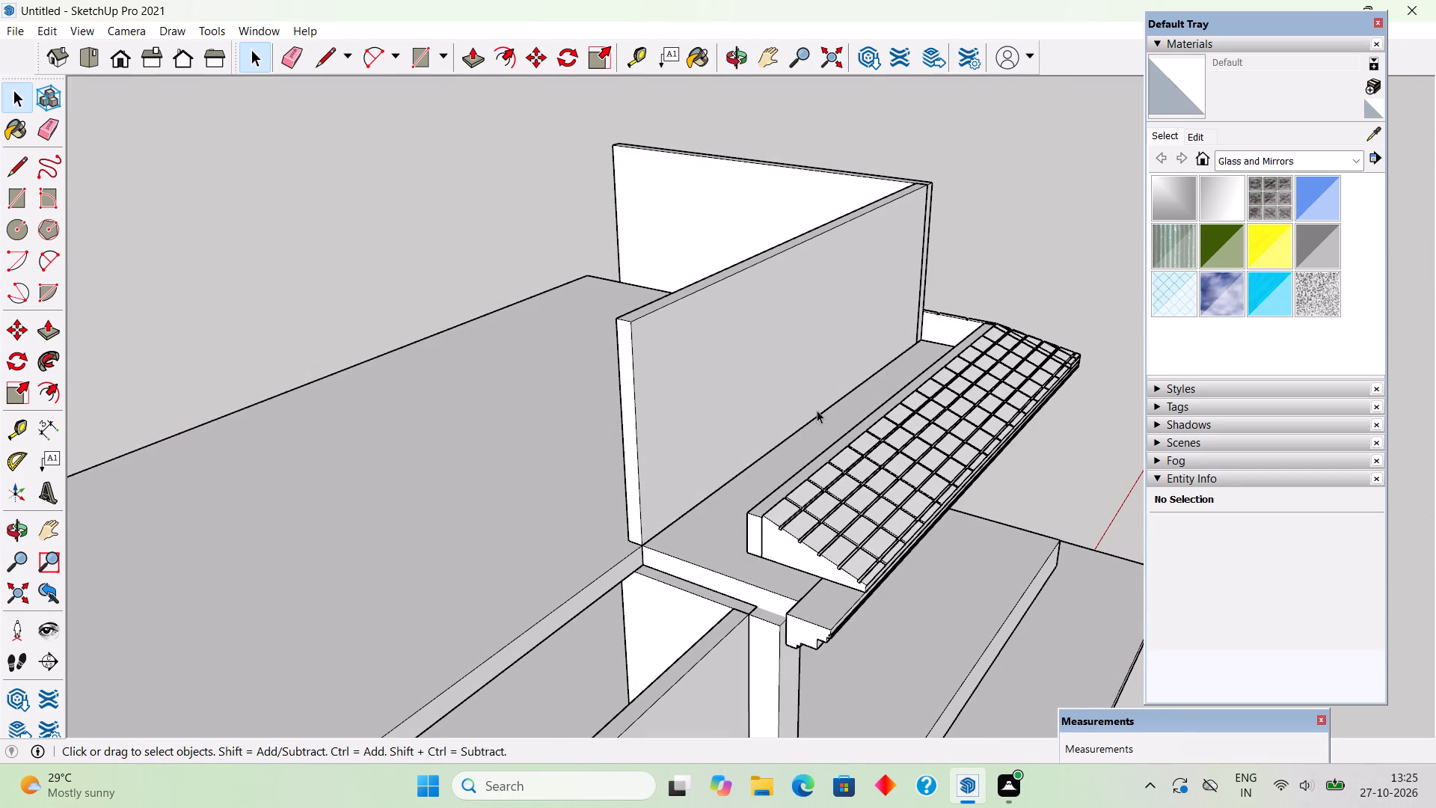
{"action": "middle_click_drag", "start_coordinate": [817, 412], "coordinate": [884, 446]}
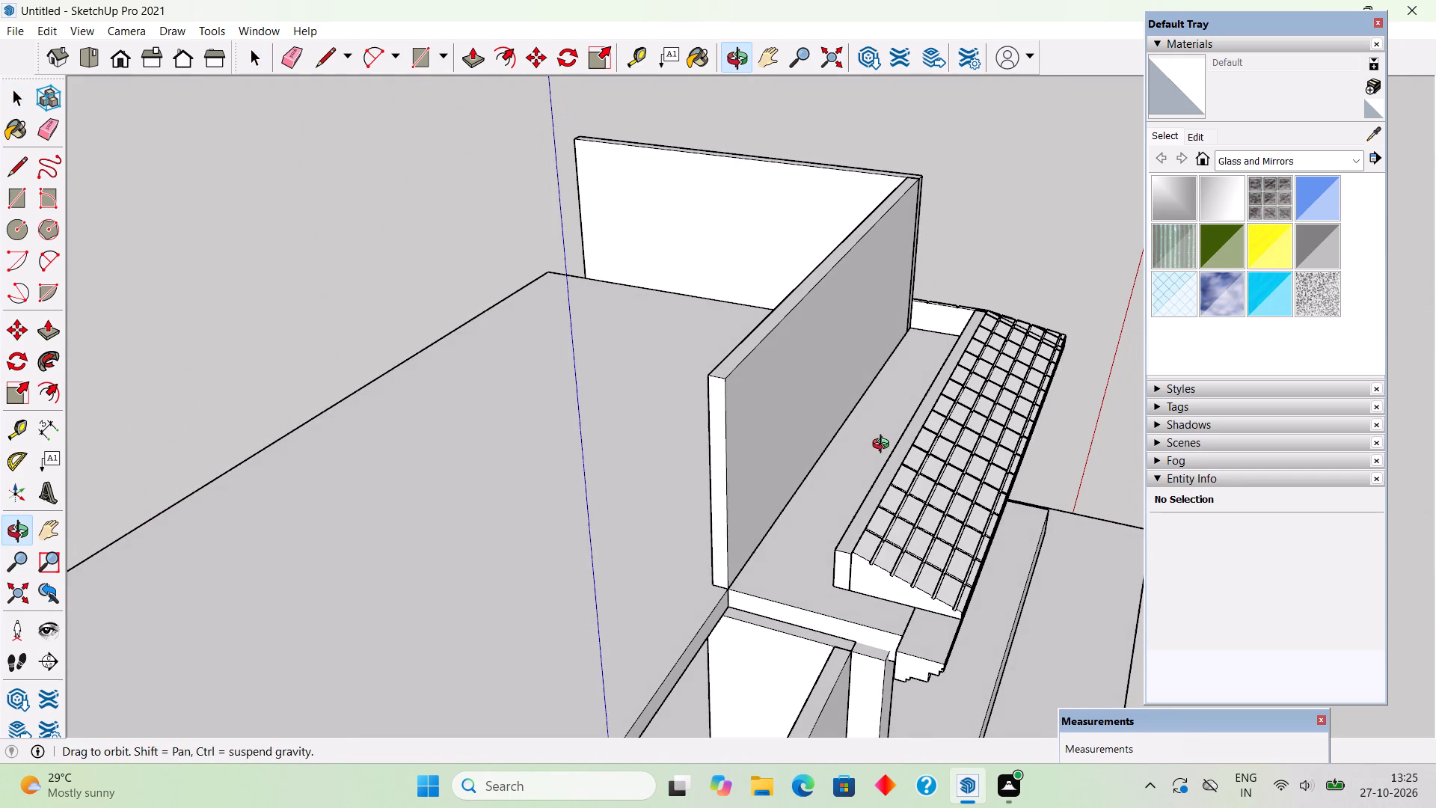
{"action": "middle_click_drag", "start_coordinate": [884, 446], "coordinate": [823, 375]}
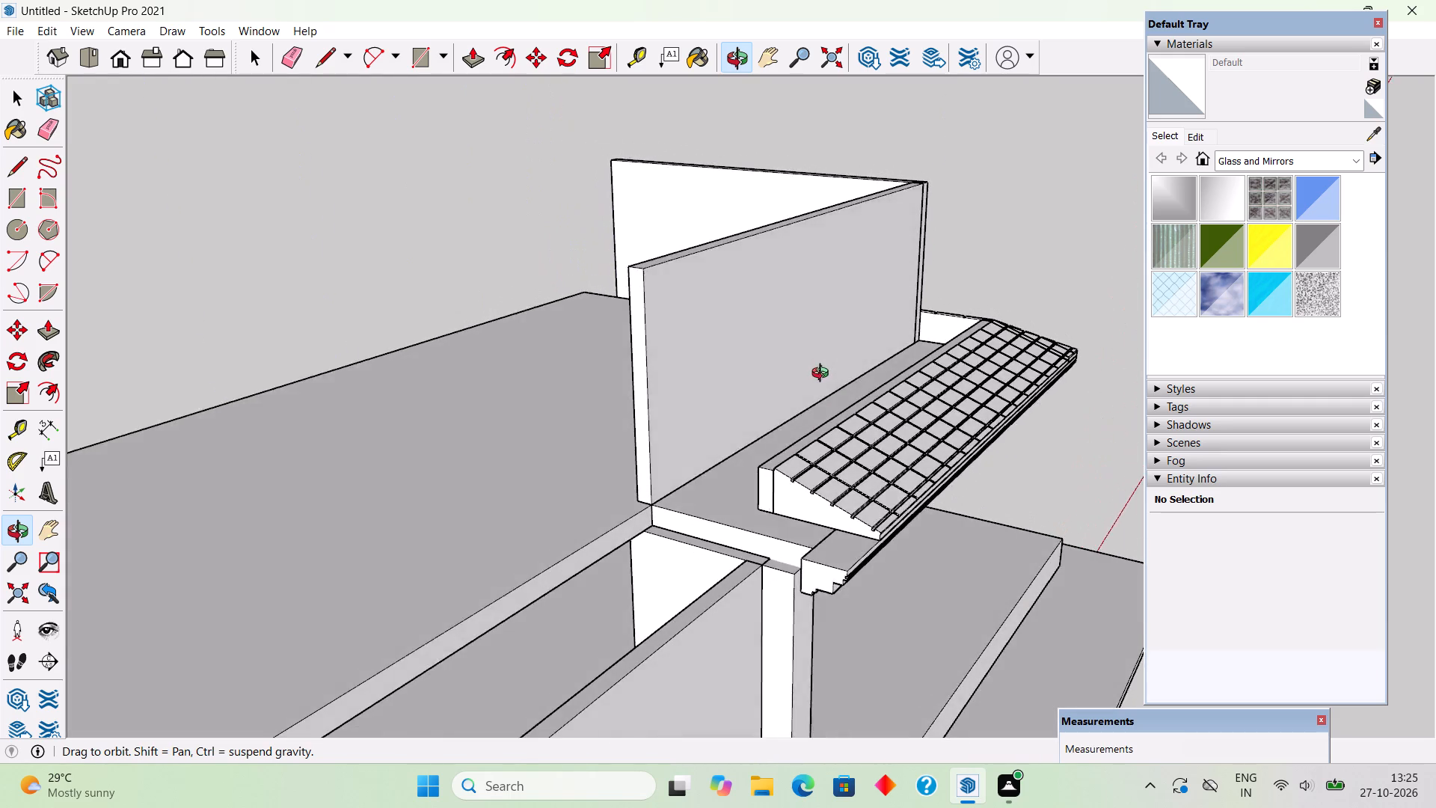
{"action": "middle_click_drag", "start_coordinate": [823, 375], "coordinate": [972, 456]}
{"action": "scroll", "coordinate": [930, 487], "scroll_direction": "up", "scroll_amount": 3}
{"action": "middle_click_drag", "start_coordinate": [950, 503], "coordinate": [1029, 521]}
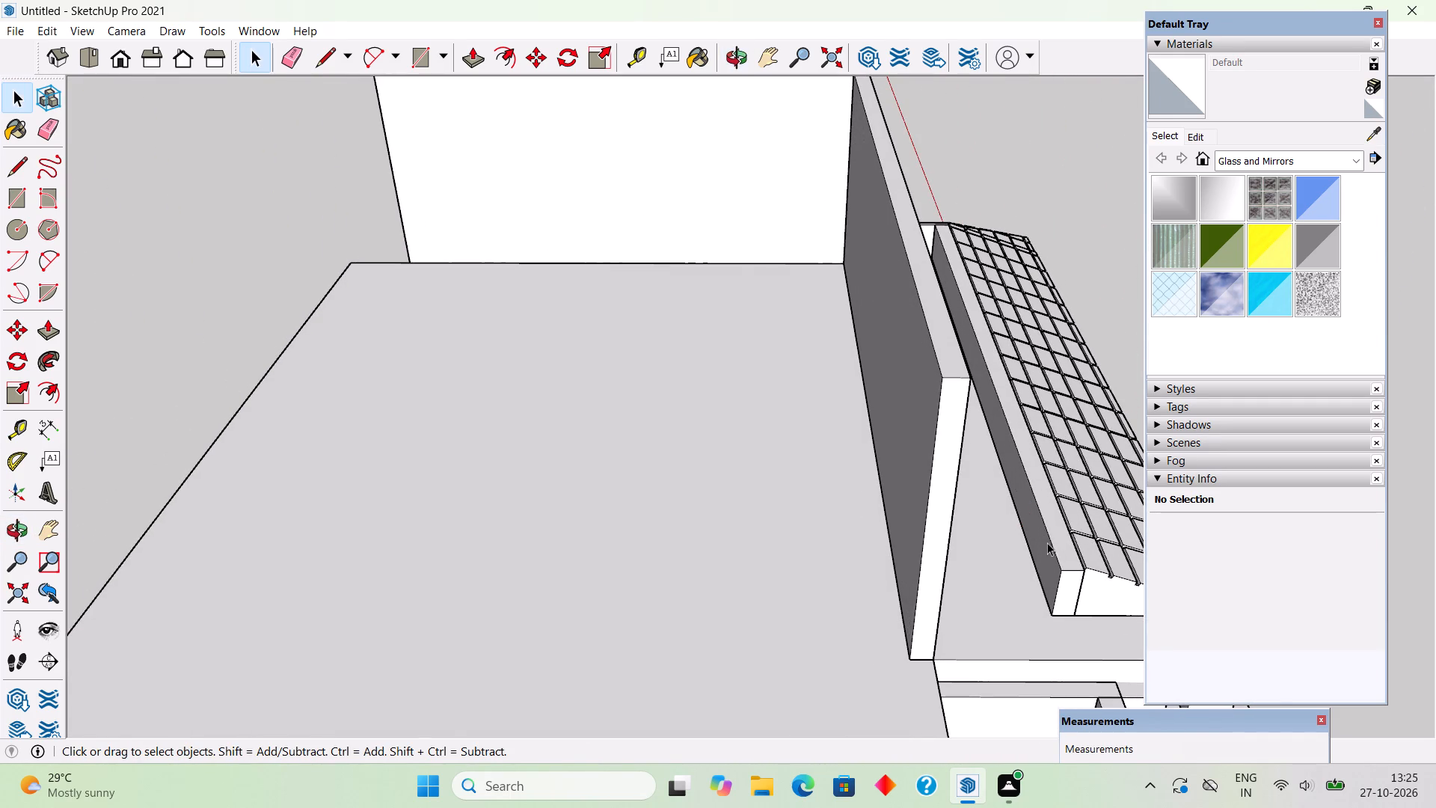
{"action": "left_click", "coordinate": [1047, 545]}
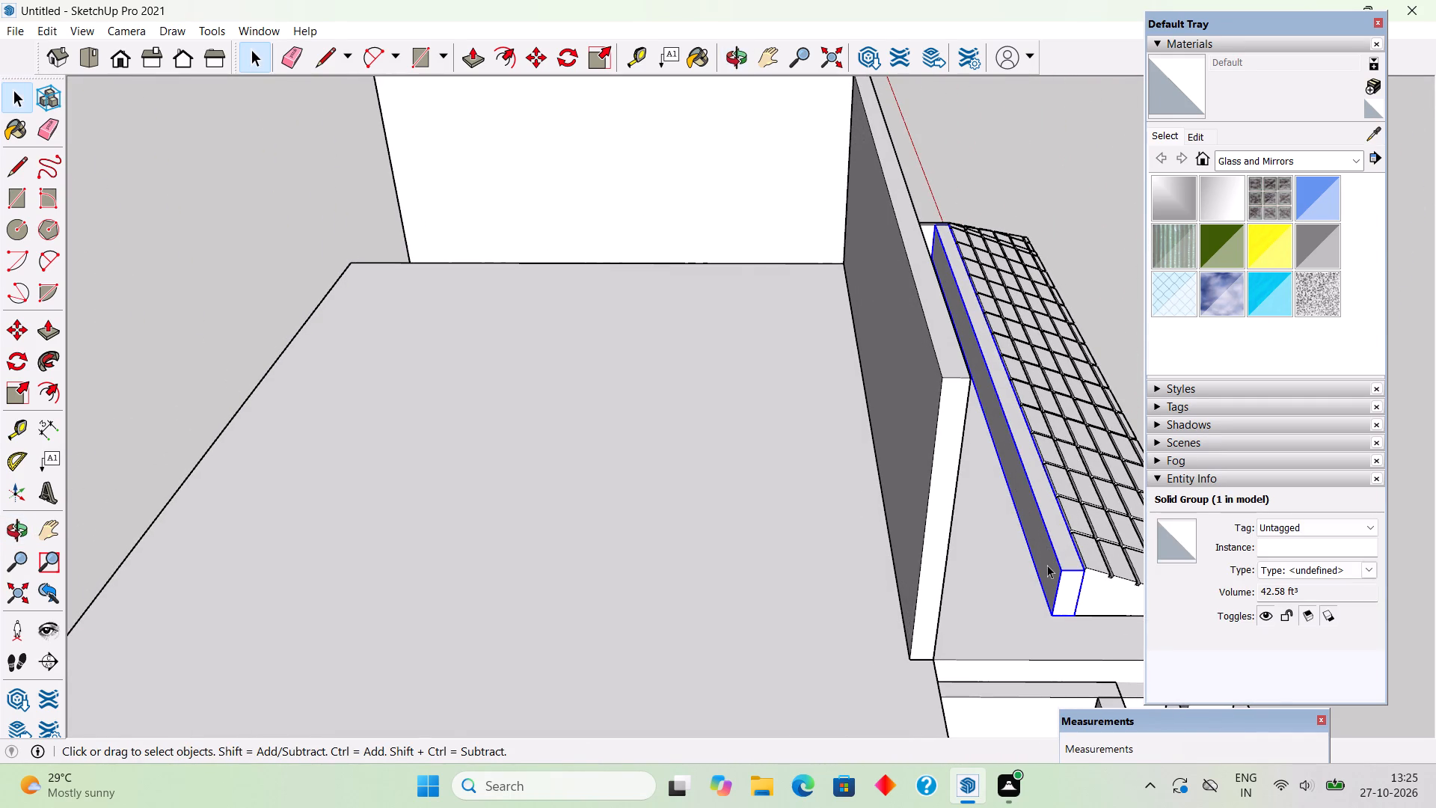
{"action": "triple_click", "coordinate": [1047, 565]}
{"action": "key", "text": "p"}
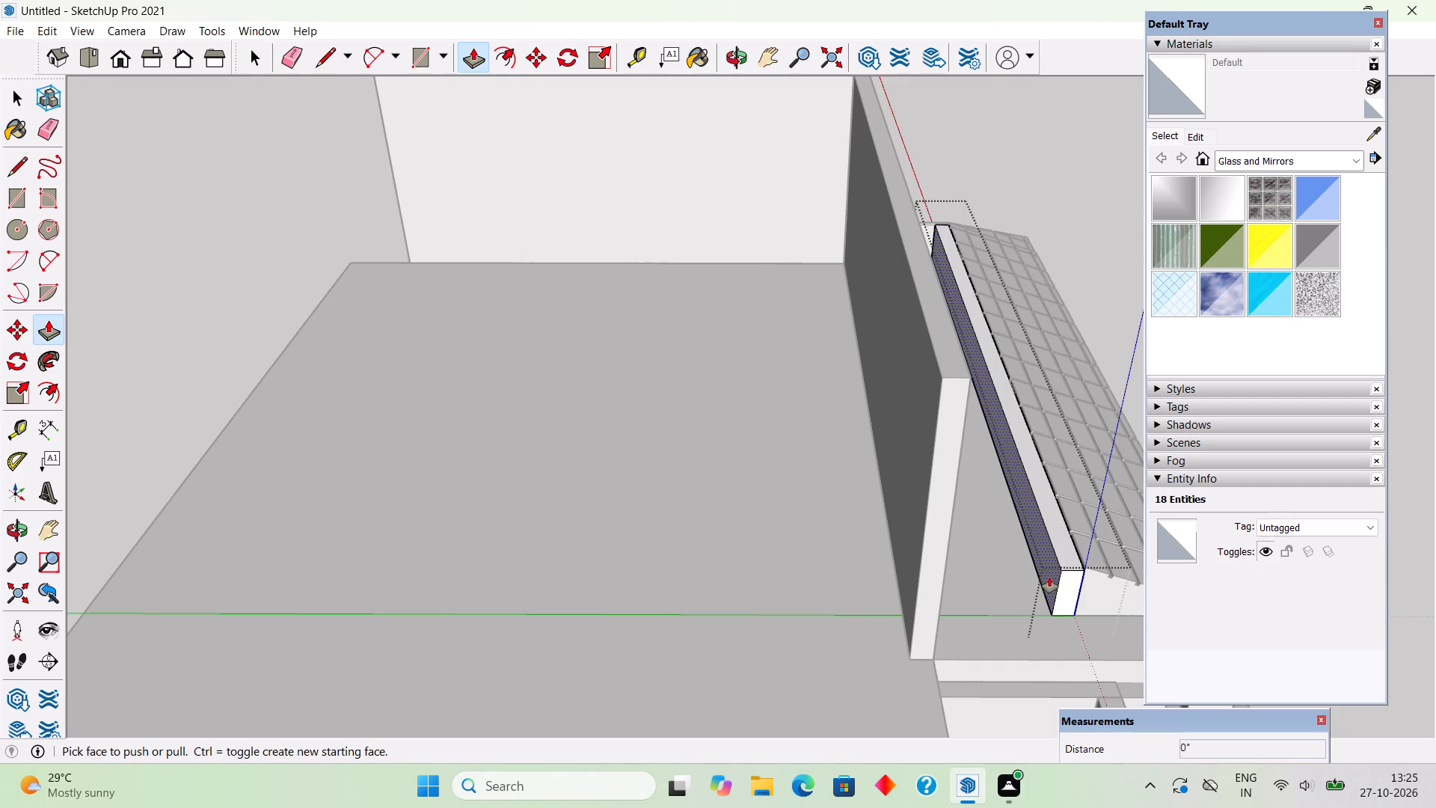
{"action": "left_click", "coordinate": [1049, 577]}
{"action": "left_click", "coordinate": [929, 668]}
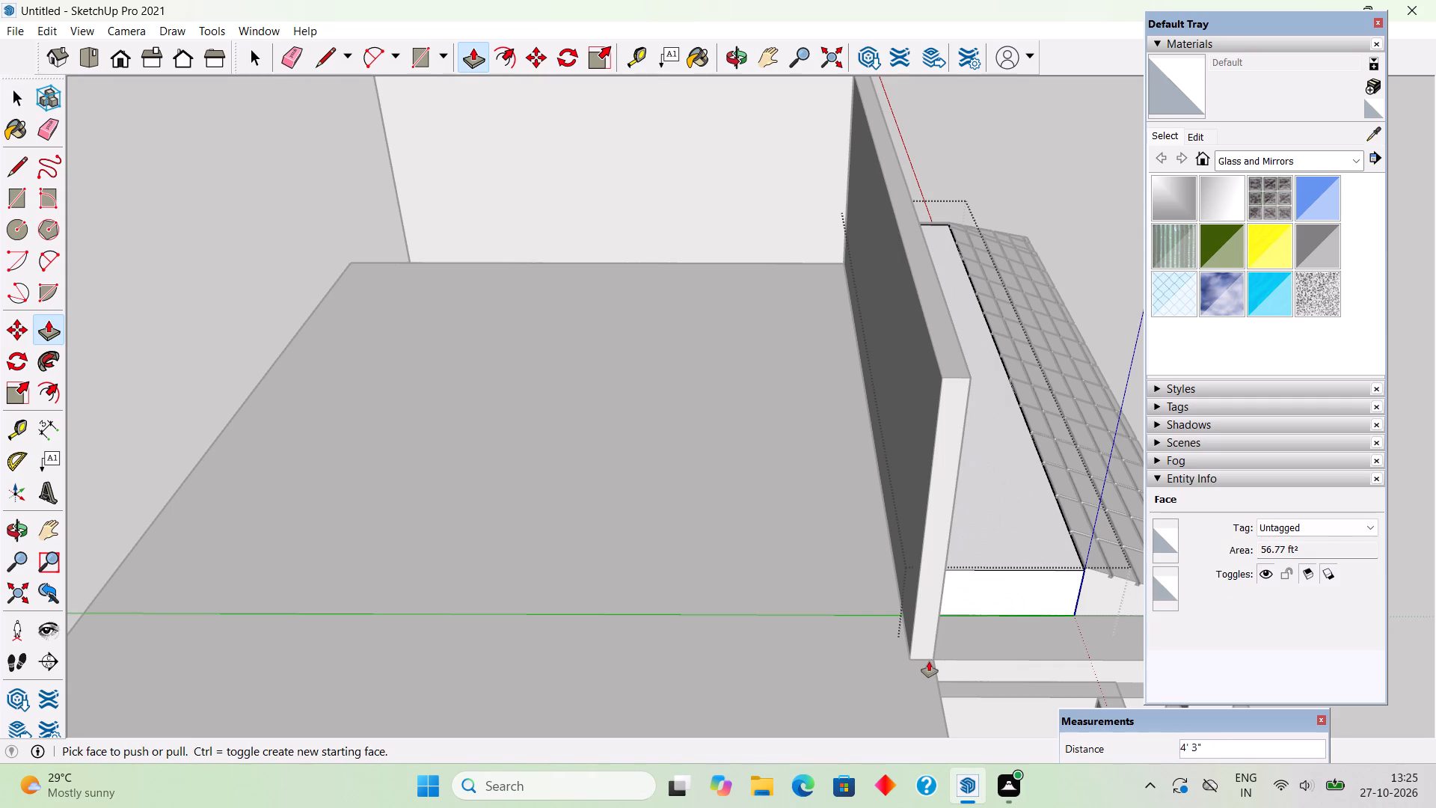
{"action": "key", "text": "space"}
{"action": "middle_click_drag", "start_coordinate": [715, 488], "coordinate": [372, 397]}
{"action": "scroll", "coordinate": [372, 397], "scroll_direction": "down", "scroll_amount": 4}
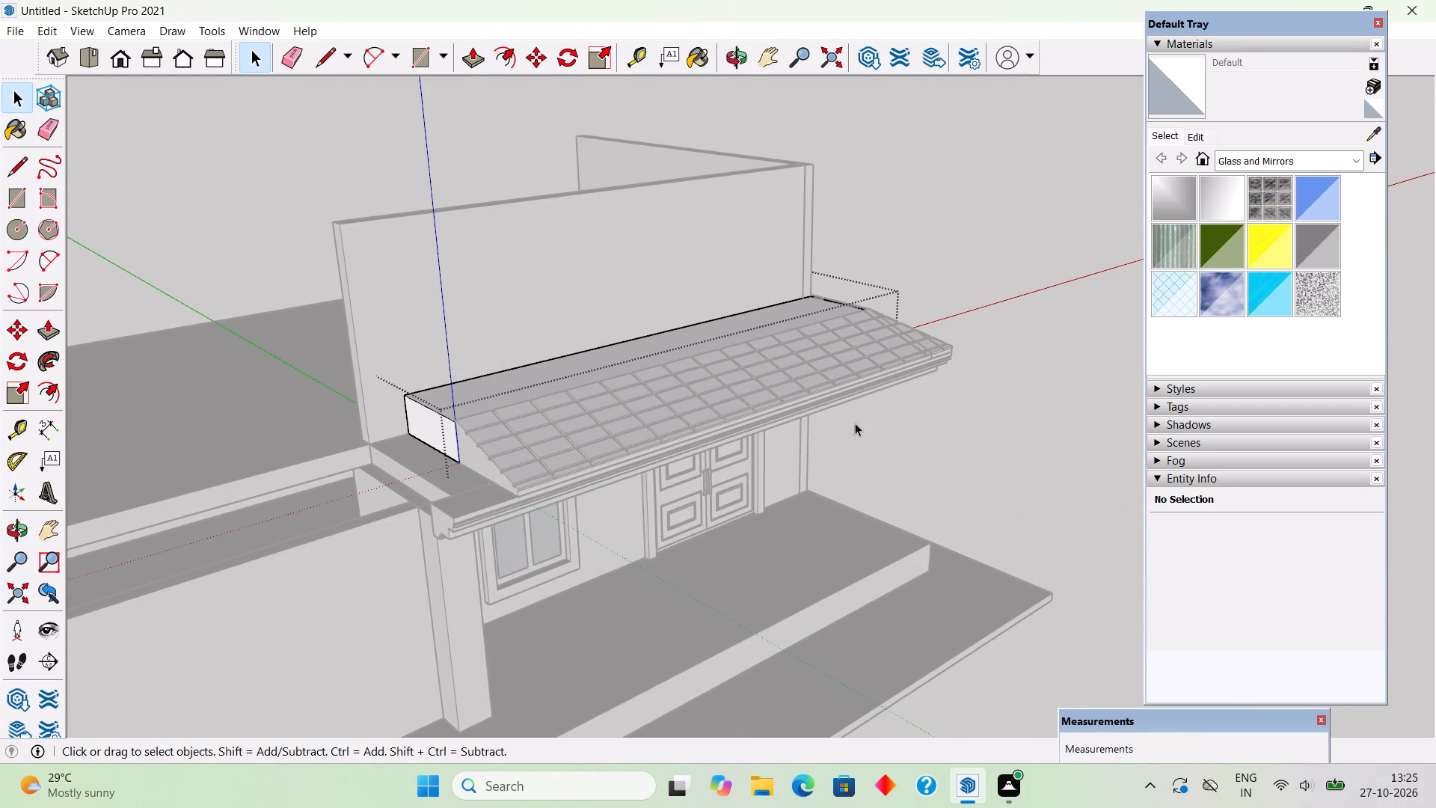
{"action": "left_click", "coordinate": [935, 270]}
Measure the height of the end face of the widened strip behind the porch tiles.
{"action": "scroll", "coordinate": [458, 405], "scroll_direction": "up", "scroll_amount": 4}
{"action": "middle_click_drag", "start_coordinate": [485, 392], "coordinate": [581, 392]}
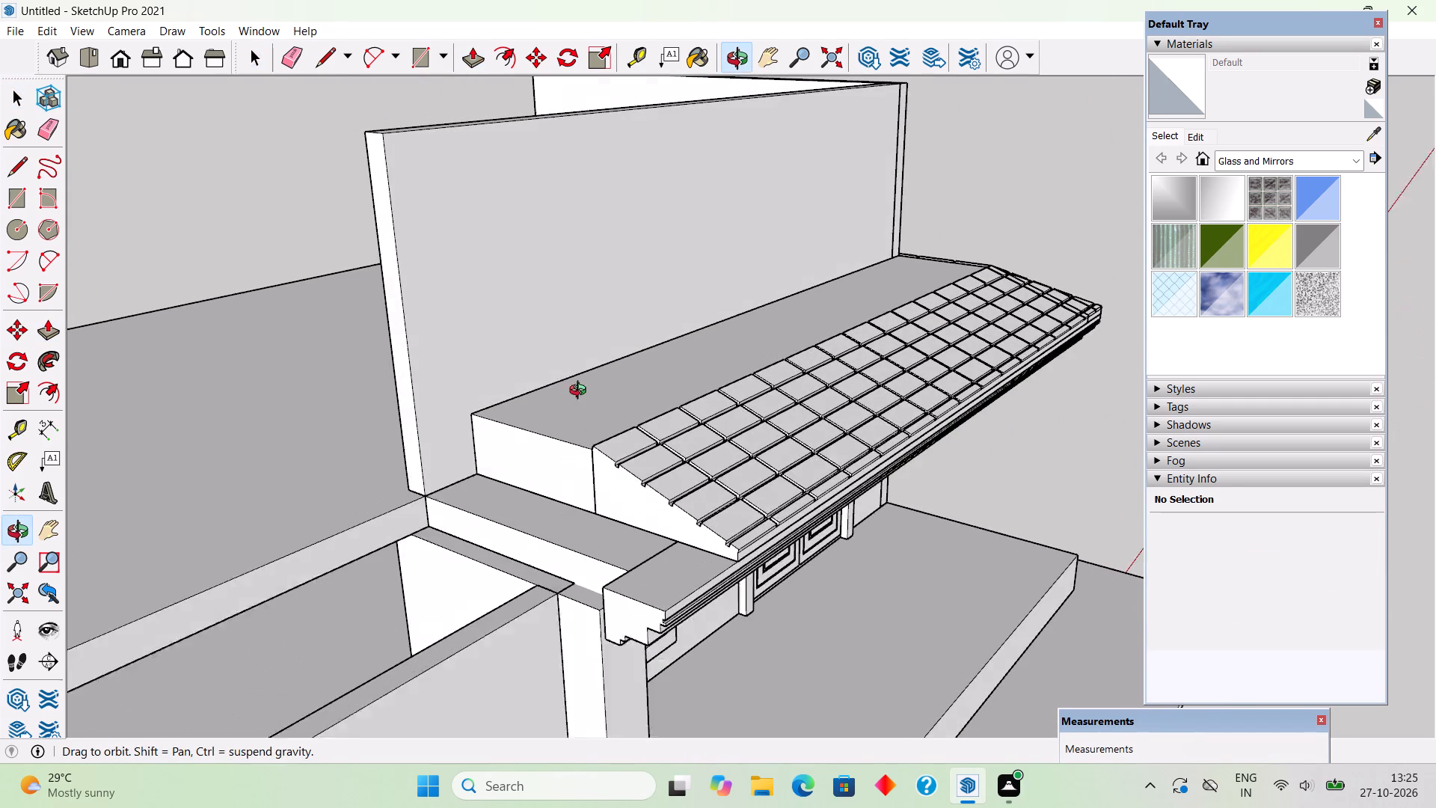
{"action": "middle_click_drag", "start_coordinate": [581, 392], "coordinate": [582, 392]}
{"action": "middle_click_drag", "start_coordinate": [598, 431], "coordinate": [623, 434]}
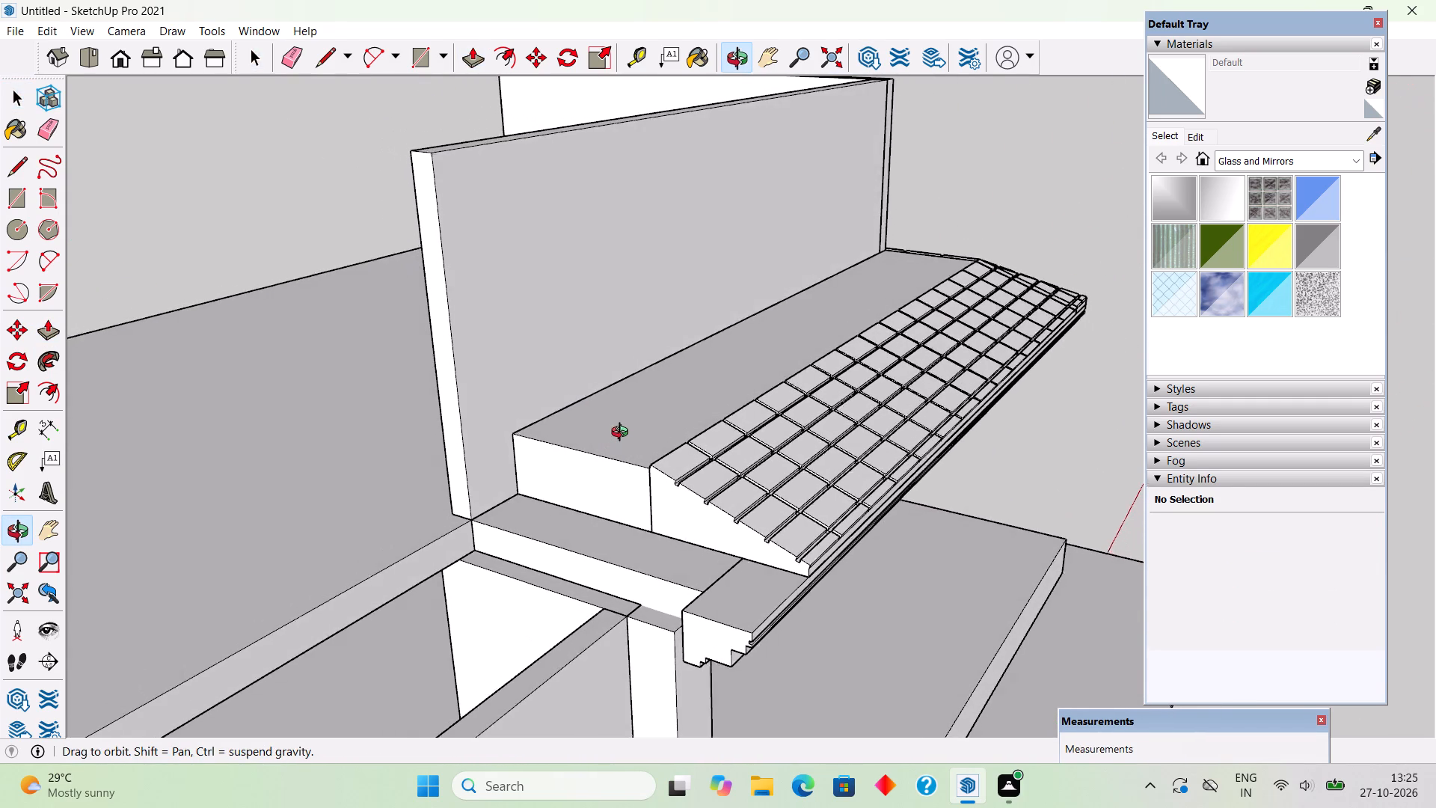
{"action": "middle_click_drag", "start_coordinate": [623, 434], "coordinate": [740, 508]}
{"action": "scroll", "coordinate": [740, 508], "scroll_direction": "up", "scroll_amount": 2}
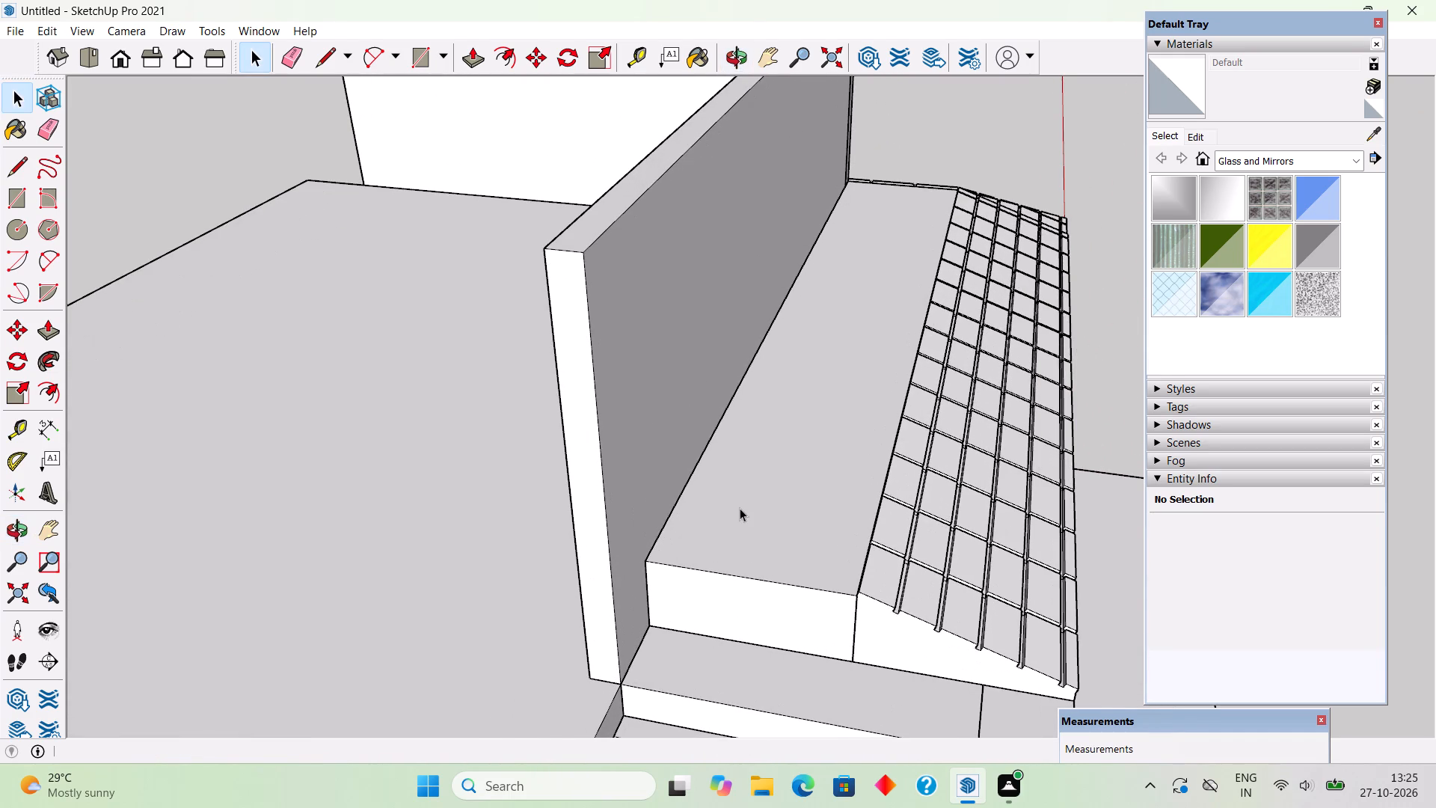
{"action": "key", "text": "t"}
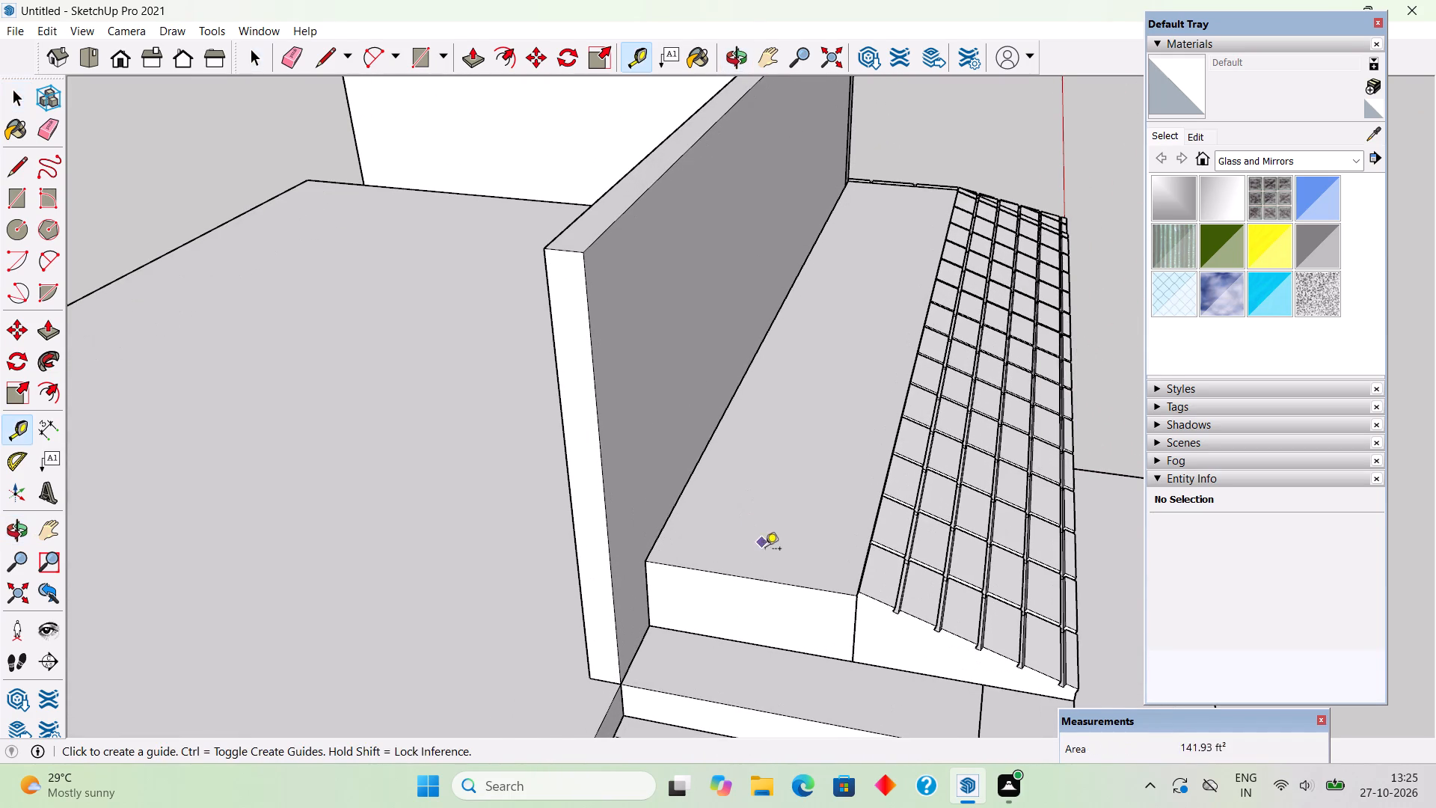
{"action": "left_click", "coordinate": [777, 646]}
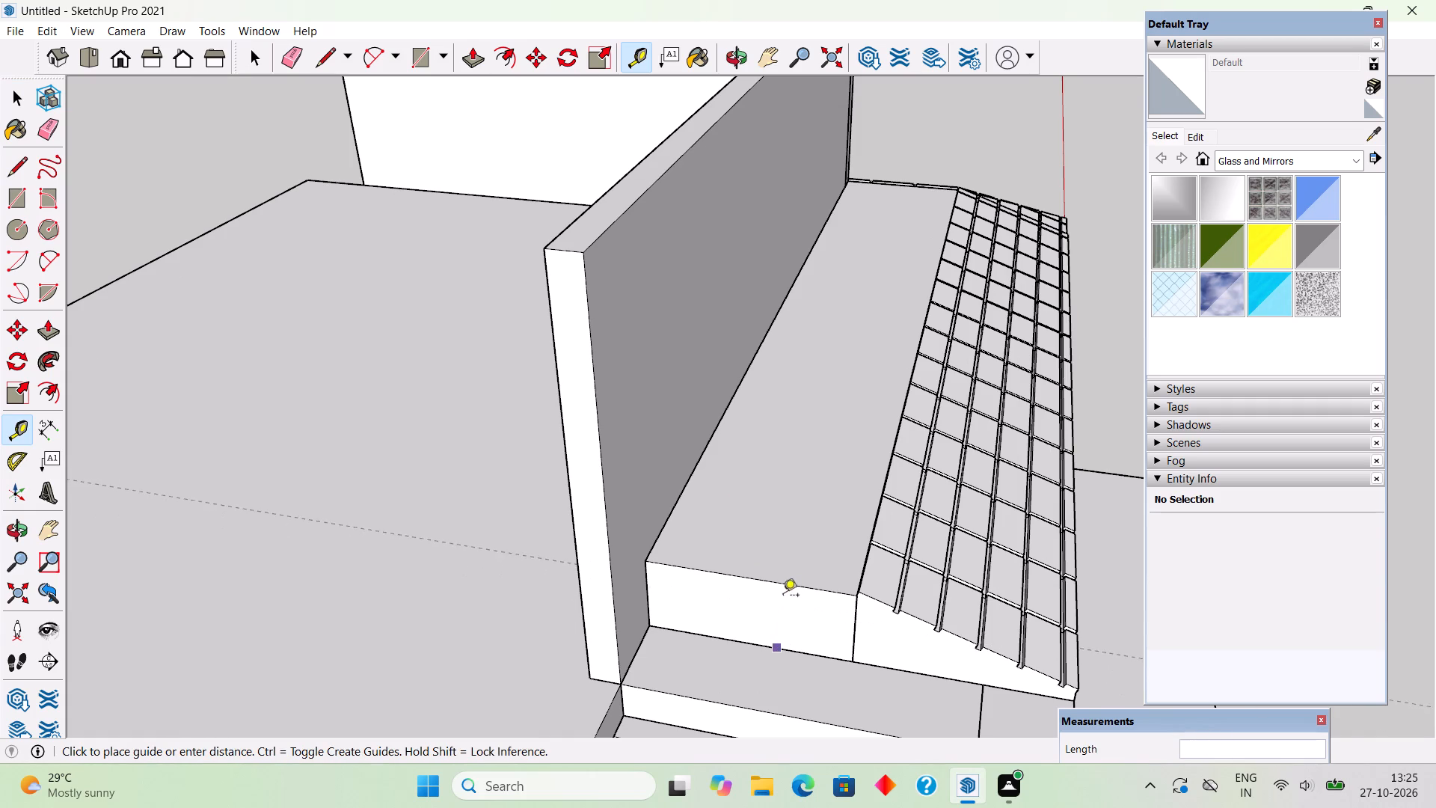
{"action": "key", "text": "space"}
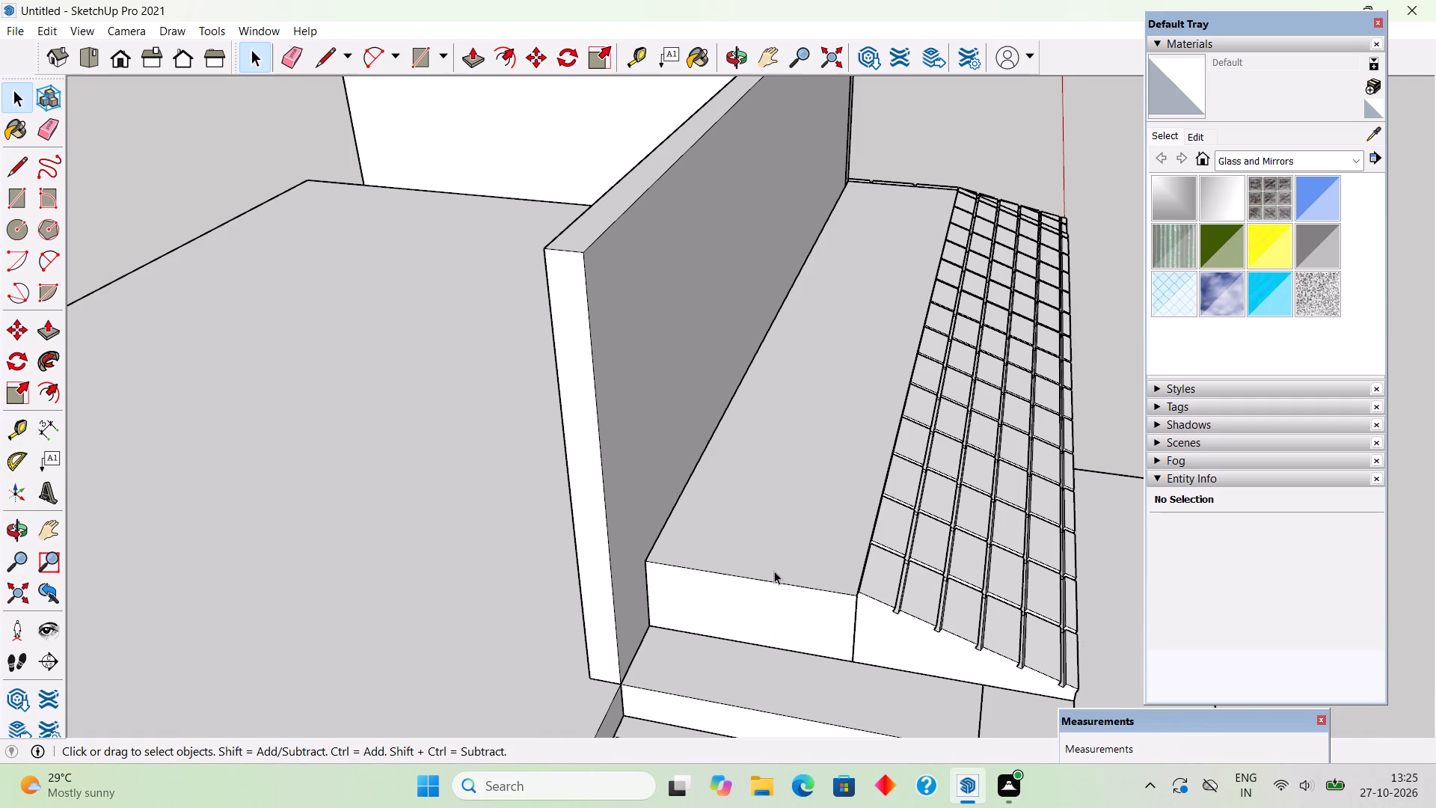
Place a guide line 9' from the edge where the widened porch roof strip meets the front upper wall.
{"action": "scroll", "coordinate": [693, 522], "scroll_direction": "down", "scroll_amount": 7}
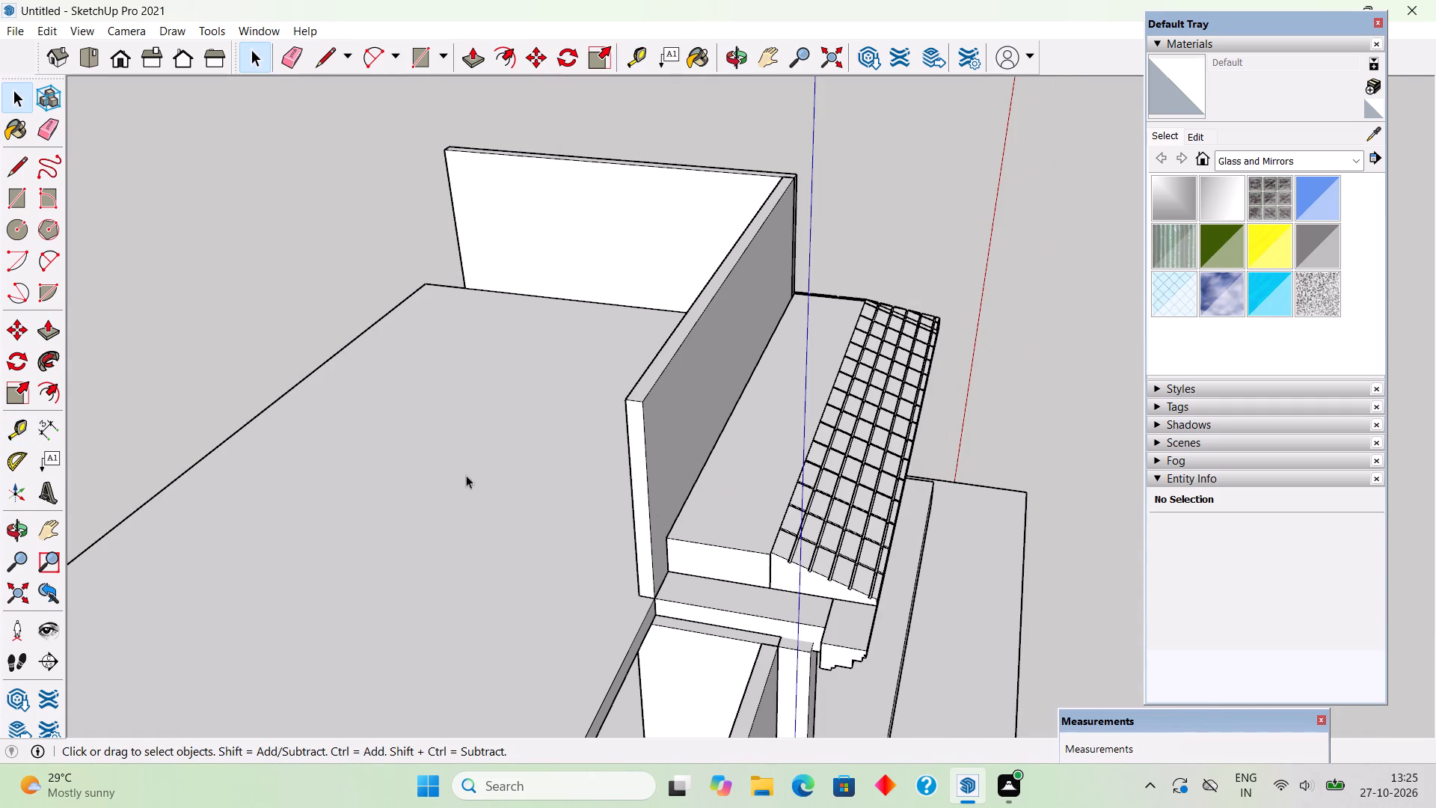
{"action": "middle_click_drag", "start_coordinate": [443, 475], "coordinate": [112, 465]}
{"action": "middle_click_drag", "start_coordinate": [709, 343], "coordinate": [565, 366]}
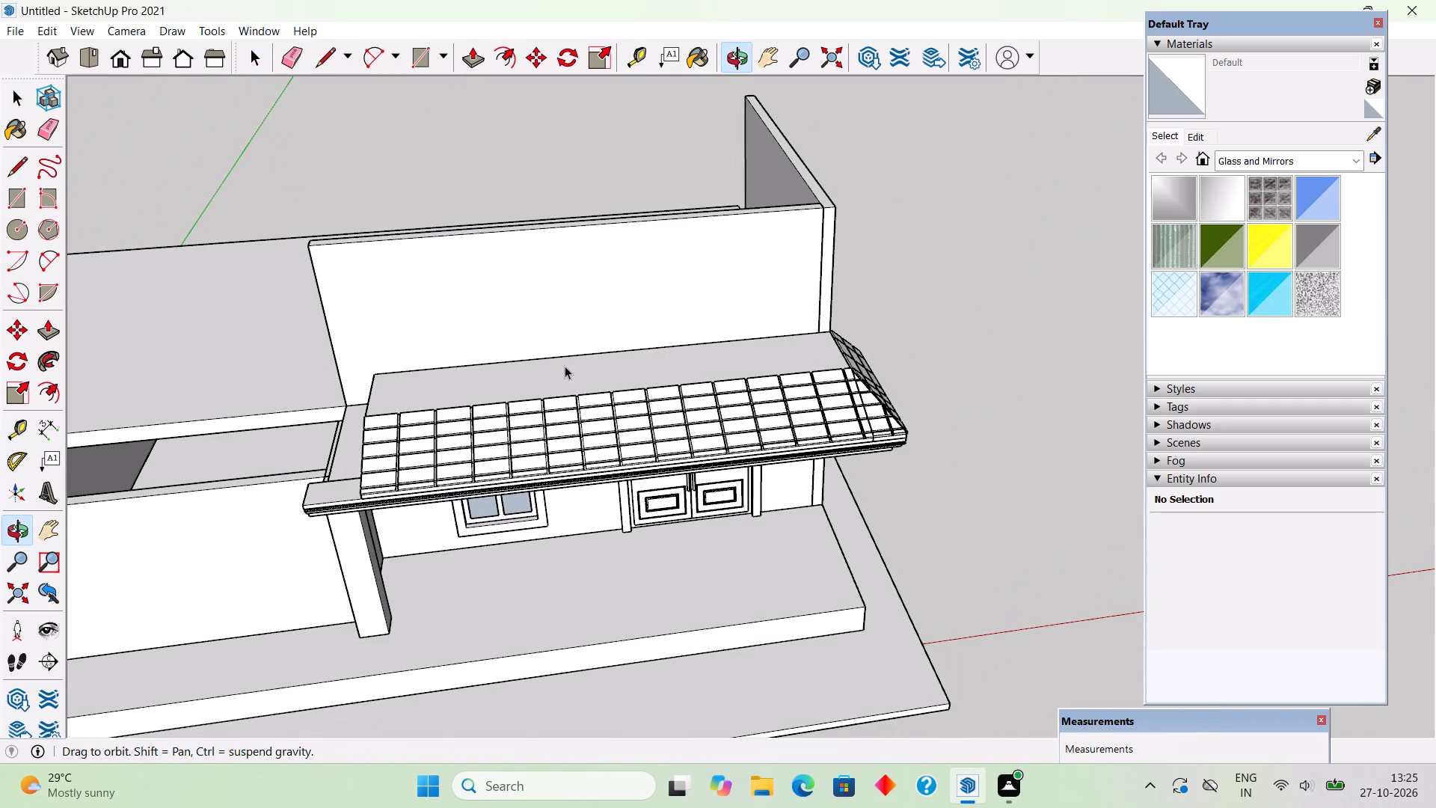
{"action": "key", "text": "t"}
{"action": "left_click", "coordinate": [631, 350]}
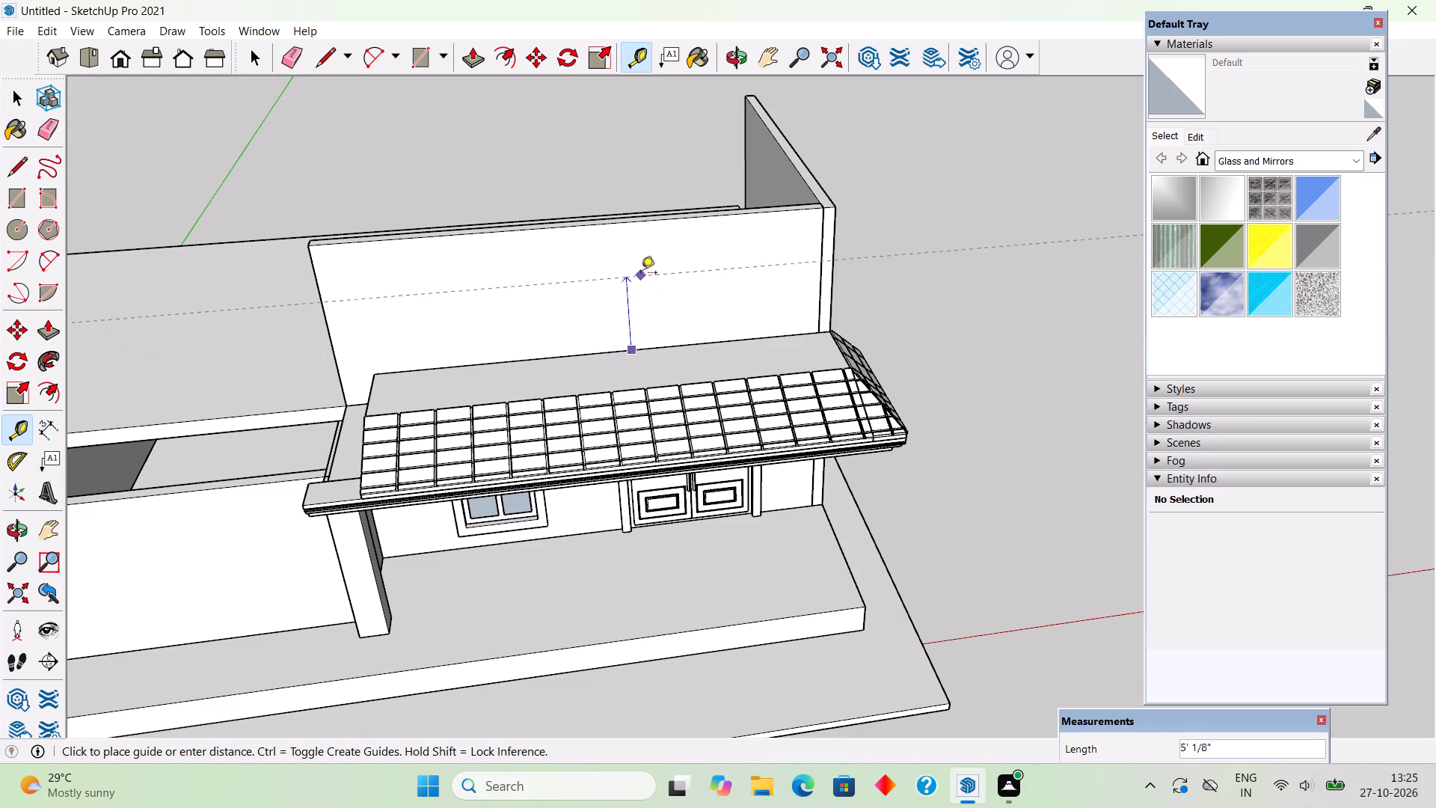
{"action": "type", "text": "9'"}
{"action": "key", "text": "Return"}
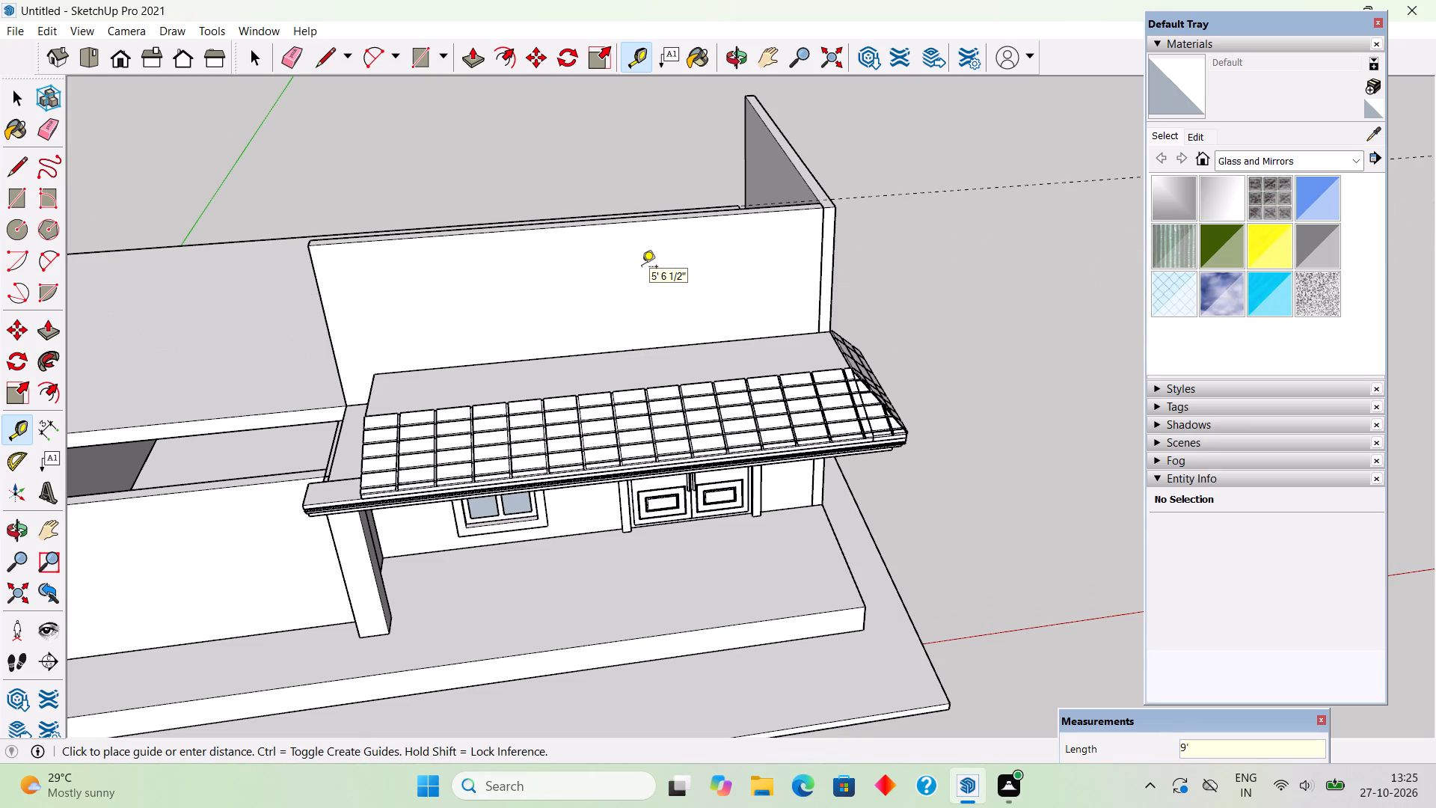
{"action": "key", "text": "space"}
Push/Pull the top face of the front upper wall up by 5'.
{"action": "middle_click_drag", "start_coordinate": [731, 340], "coordinate": [1006, 401]}
{"action": "scroll", "coordinate": [843, 229], "scroll_direction": "up", "scroll_amount": 3}
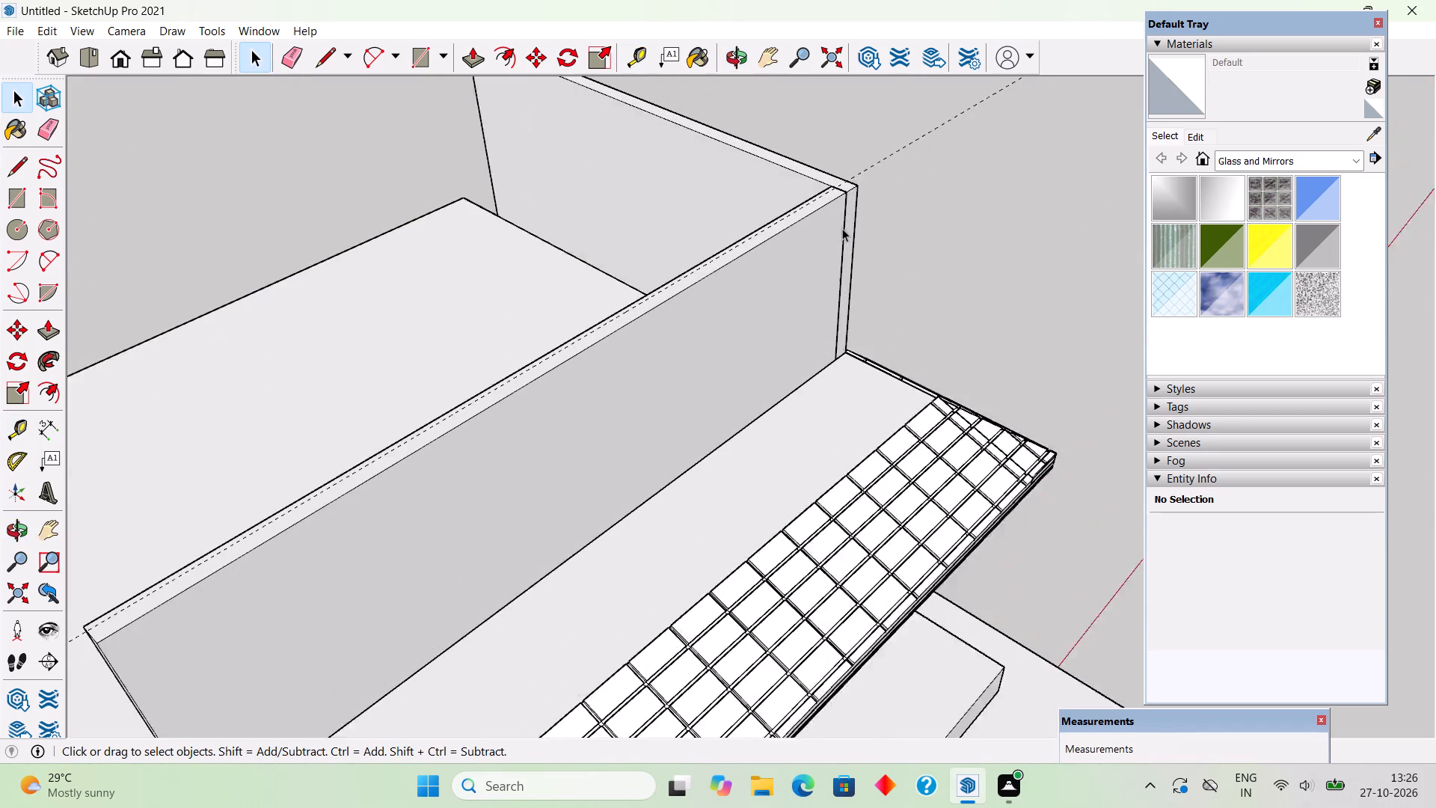
{"action": "scroll", "coordinate": [842, 228], "scroll_direction": "up", "scroll_amount": 2}
{"action": "middle_click_drag", "start_coordinate": [885, 294], "coordinate": [1105, 381]}
{"action": "triple_click", "coordinate": [895, 257]}
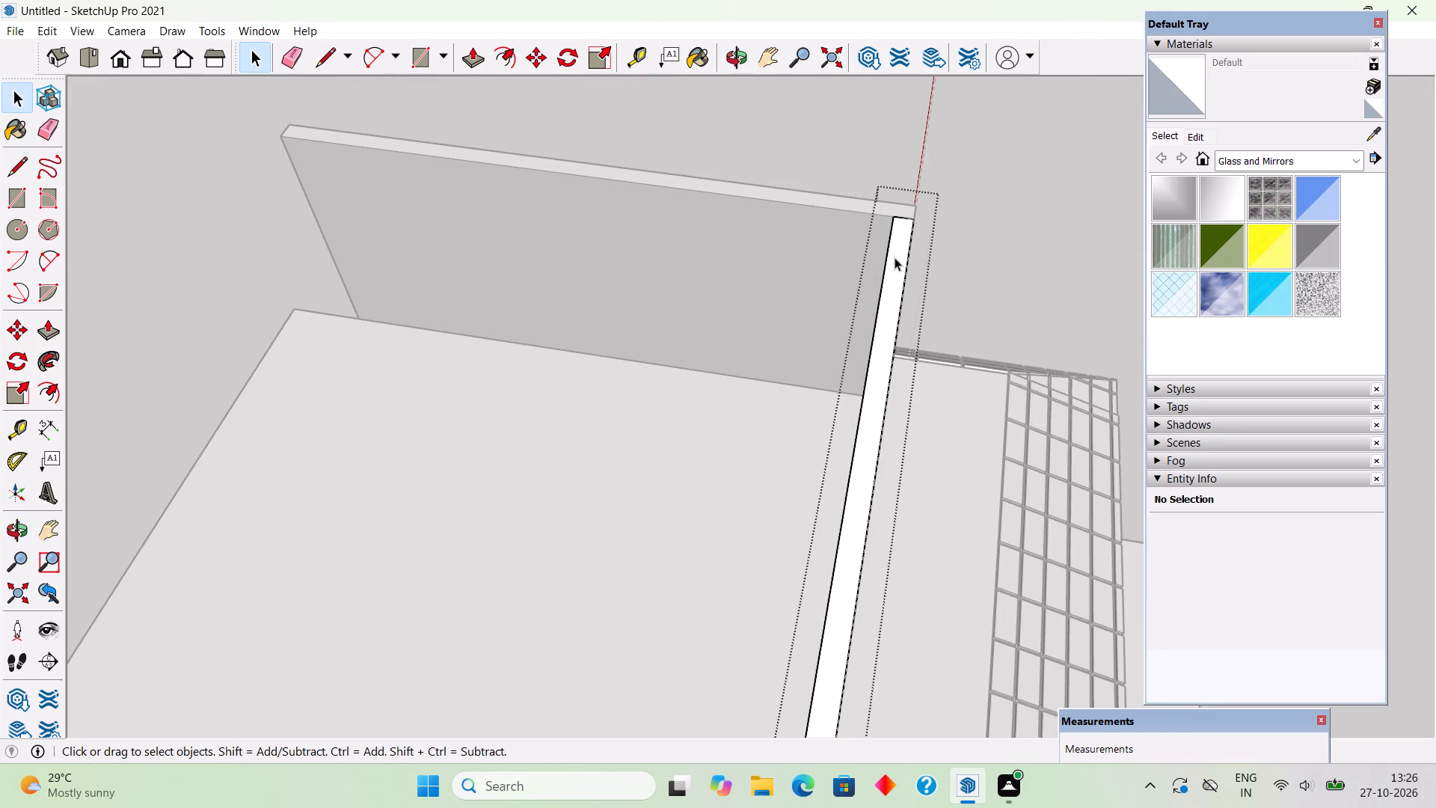
{"action": "type", "text": "pp"}
{"action": "left_click", "coordinate": [895, 257]}
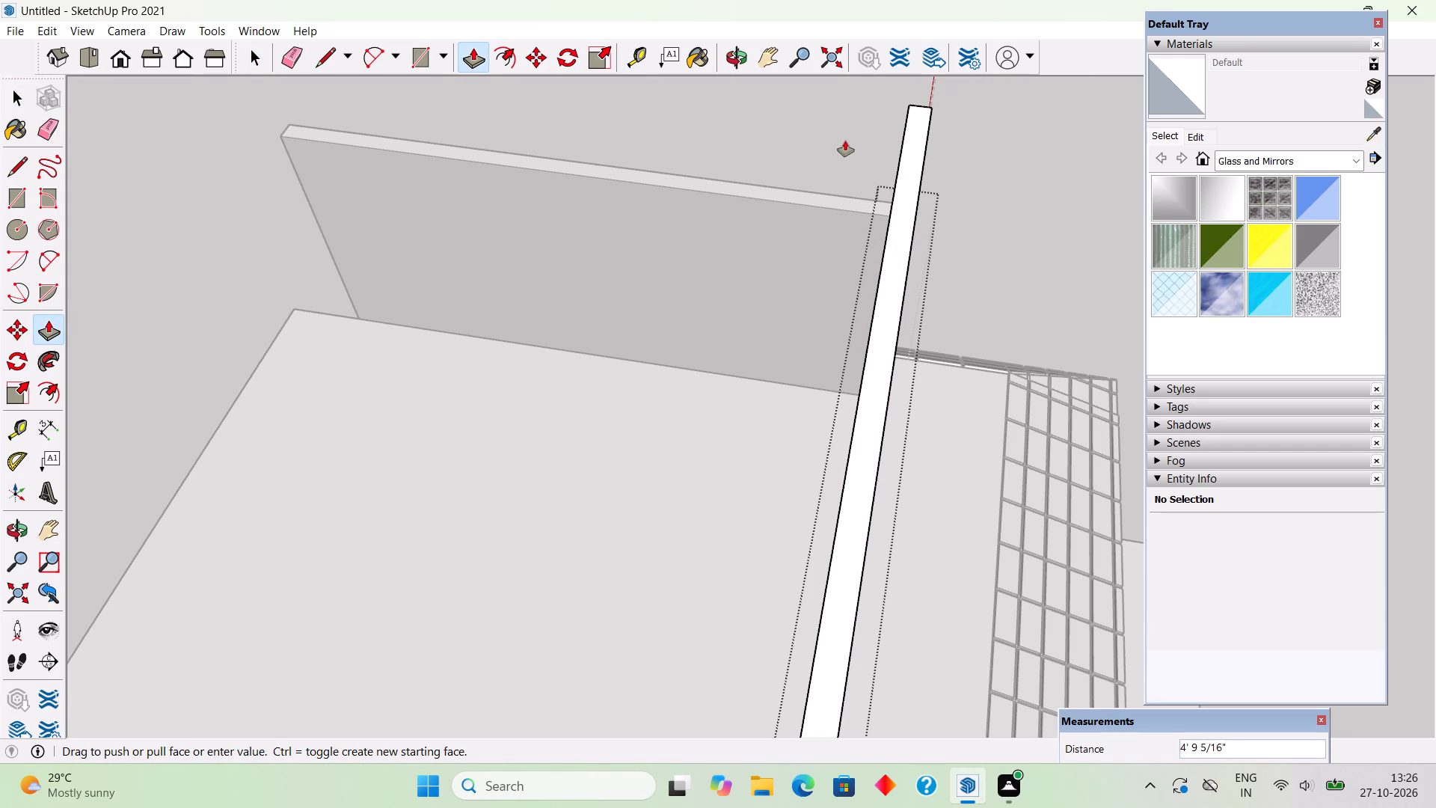
{"action": "type", "text": "5'"}
{"action": "key", "text": "Return"}
{"action": "key", "text": "space"}
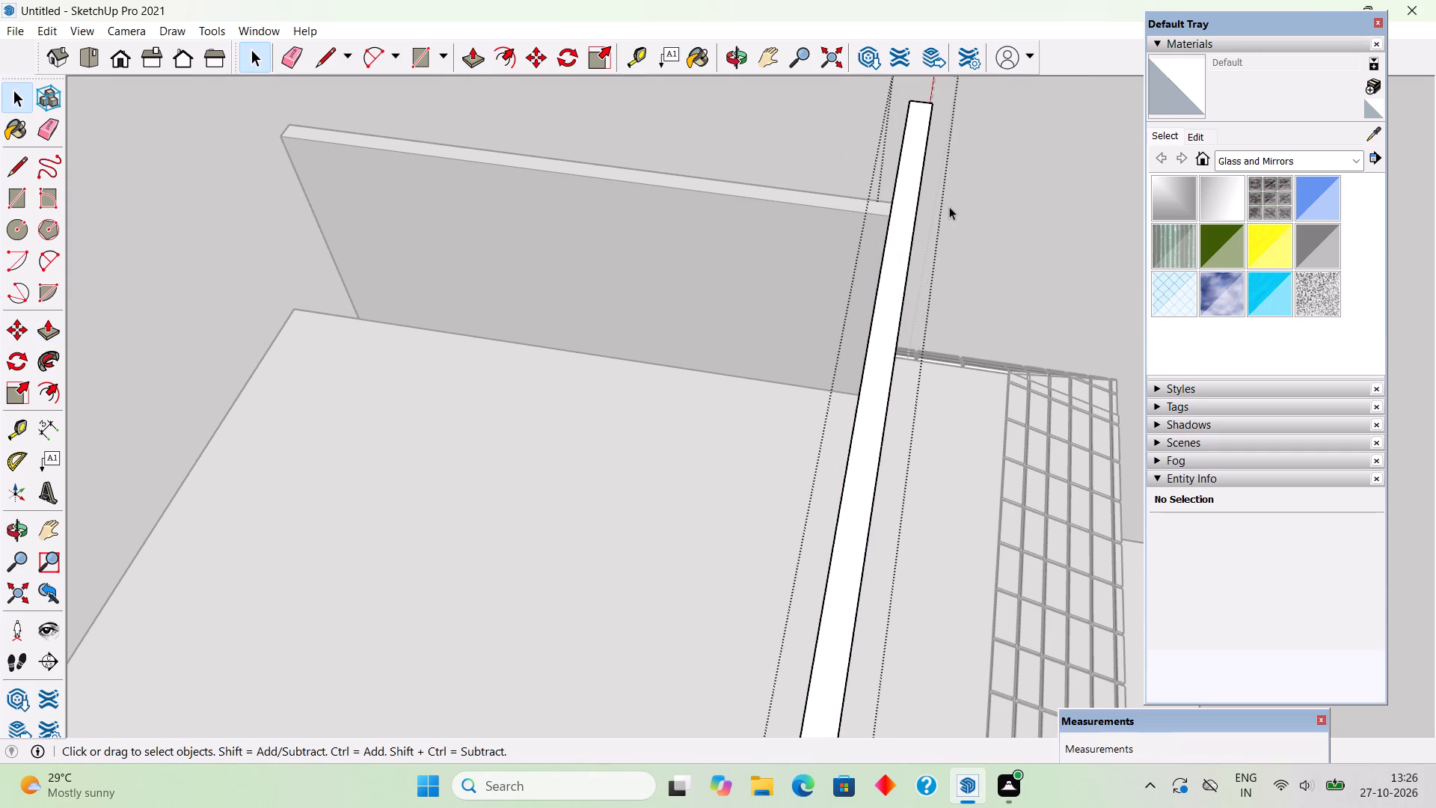
{"action": "left_click", "coordinate": [1078, 260]}
Examine the raised front upper wall against the porch roof, side wall and entrance from several angles.
{"action": "scroll", "coordinate": [977, 534], "scroll_direction": "down", "scroll_amount": 5}
{"action": "middle_click_drag", "start_coordinate": [919, 495], "coordinate": [580, 286]}
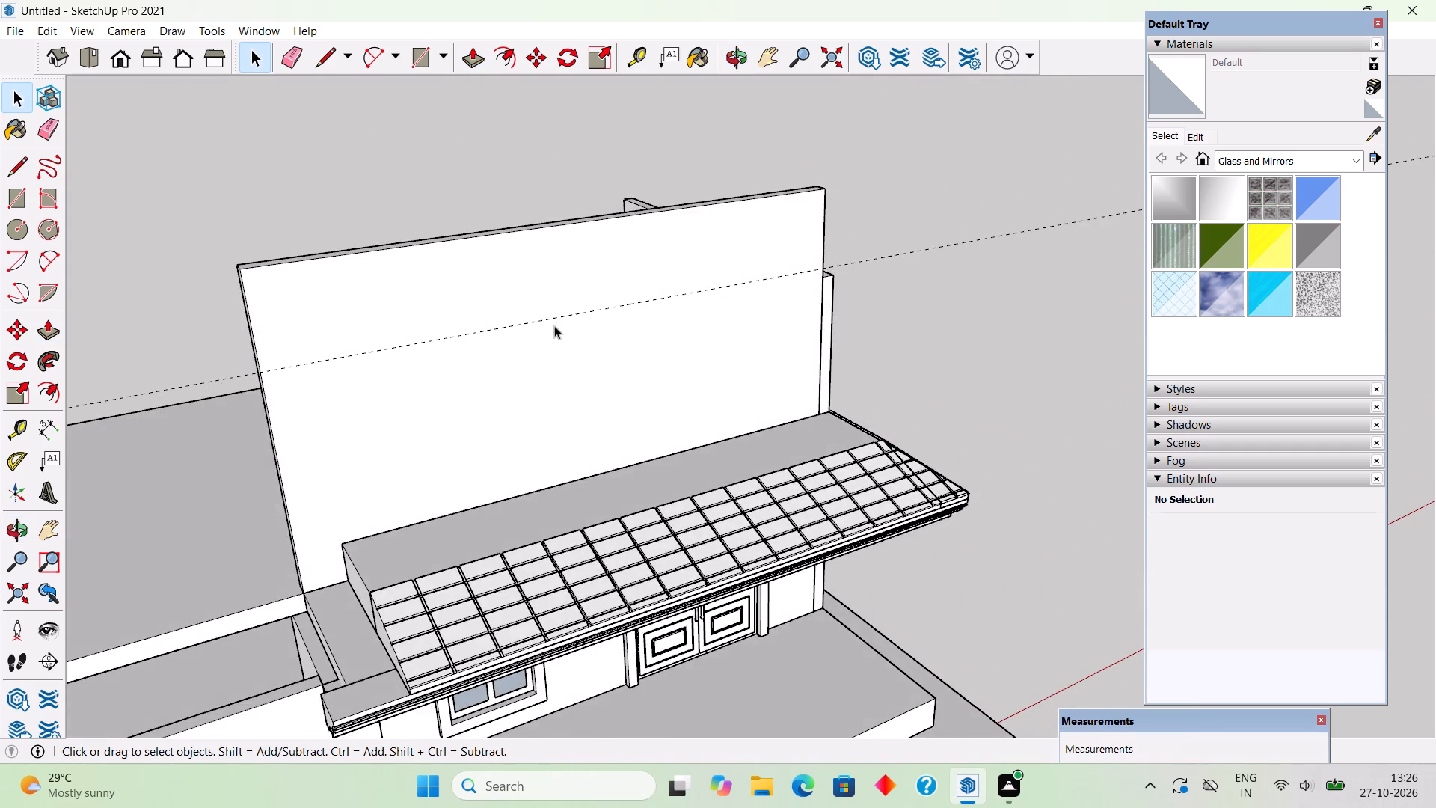
{"action": "scroll", "coordinate": [553, 326], "scroll_direction": "up", "scroll_amount": 3}
{"action": "middle_click_drag", "start_coordinate": [625, 354], "coordinate": [430, 316]}
{"action": "scroll", "coordinate": [430, 316], "scroll_direction": "down", "scroll_amount": 4}
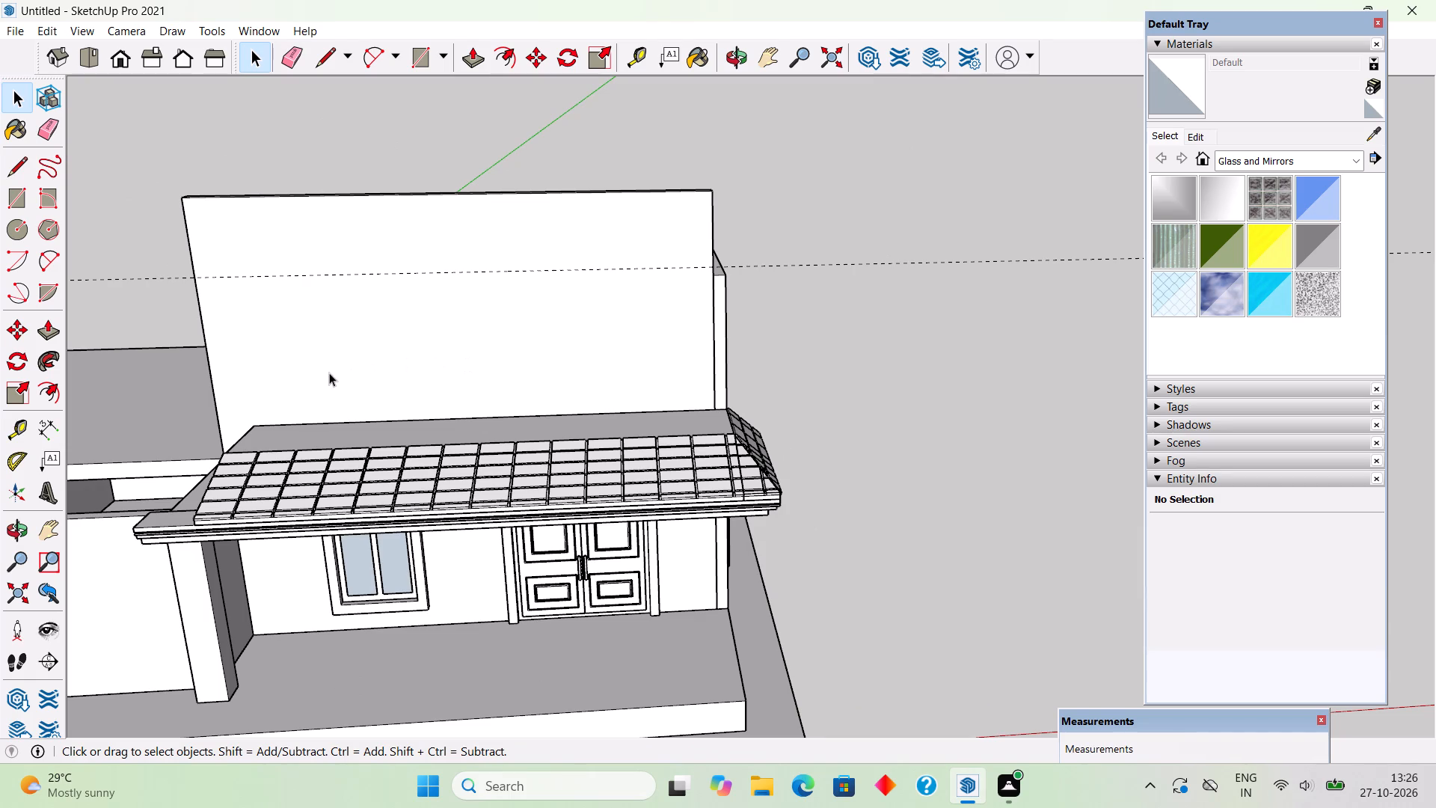
{"action": "scroll", "coordinate": [243, 375], "scroll_direction": "down", "scroll_amount": 3}
{"action": "scroll", "coordinate": [175, 376], "scroll_direction": "up", "scroll_amount": 3}
{"action": "middle_click_drag", "start_coordinate": [286, 397], "coordinate": [343, 334]}
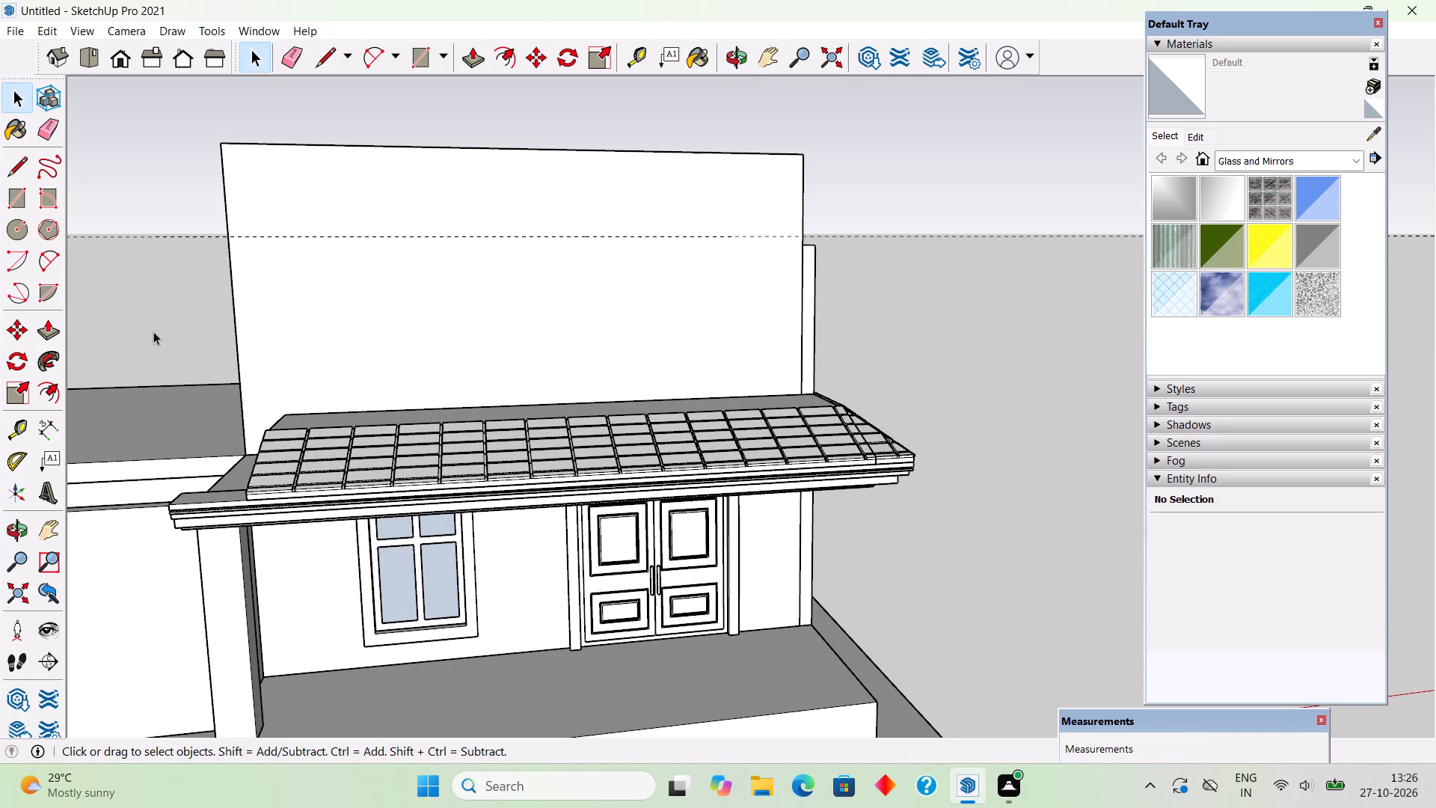
{"action": "scroll", "coordinate": [463, 424], "scroll_direction": "down", "scroll_amount": 5}
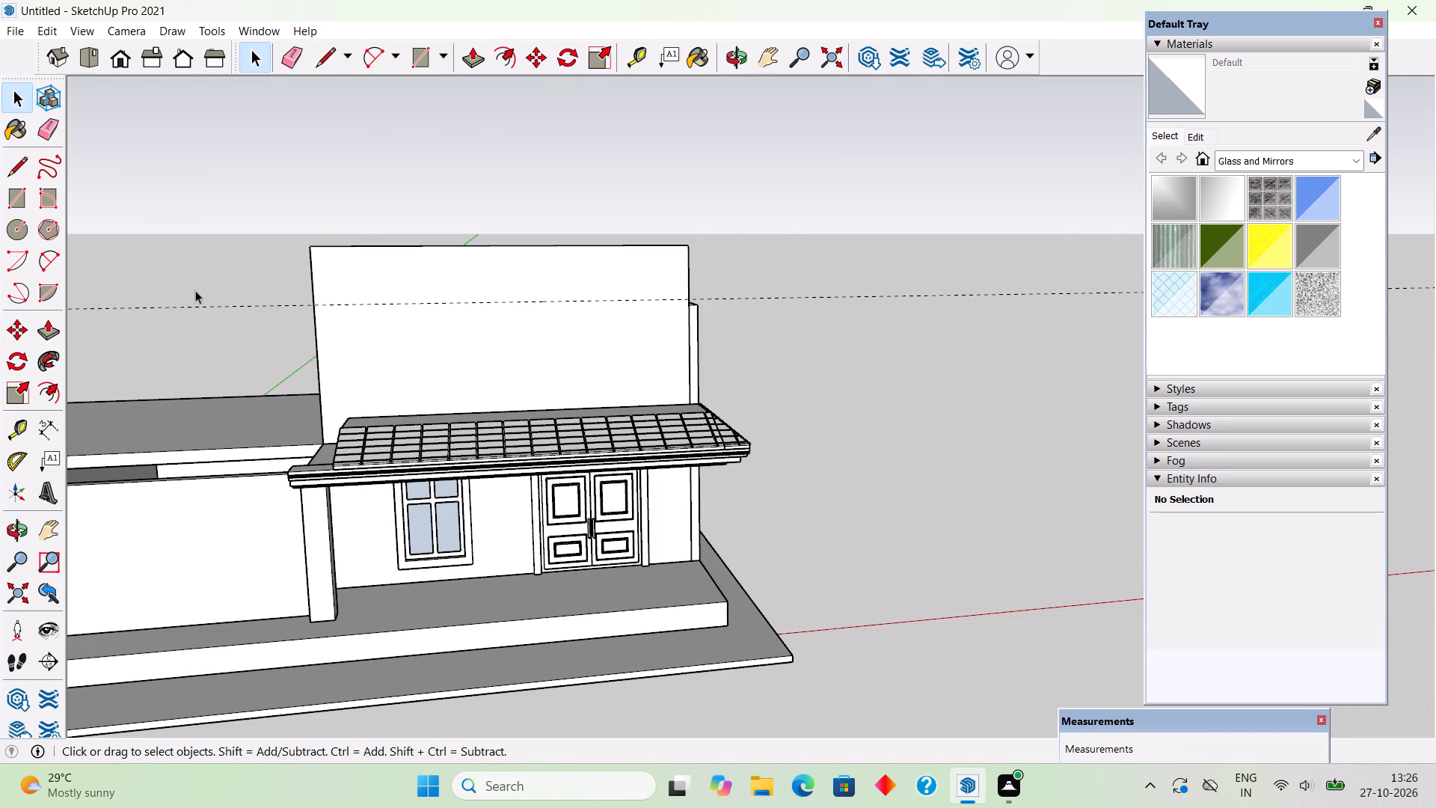
{"action": "scroll", "coordinate": [195, 289], "scroll_direction": "up", "scroll_amount": 5}
{"action": "middle_click_drag", "start_coordinate": [420, 411], "coordinate": [275, 406]}
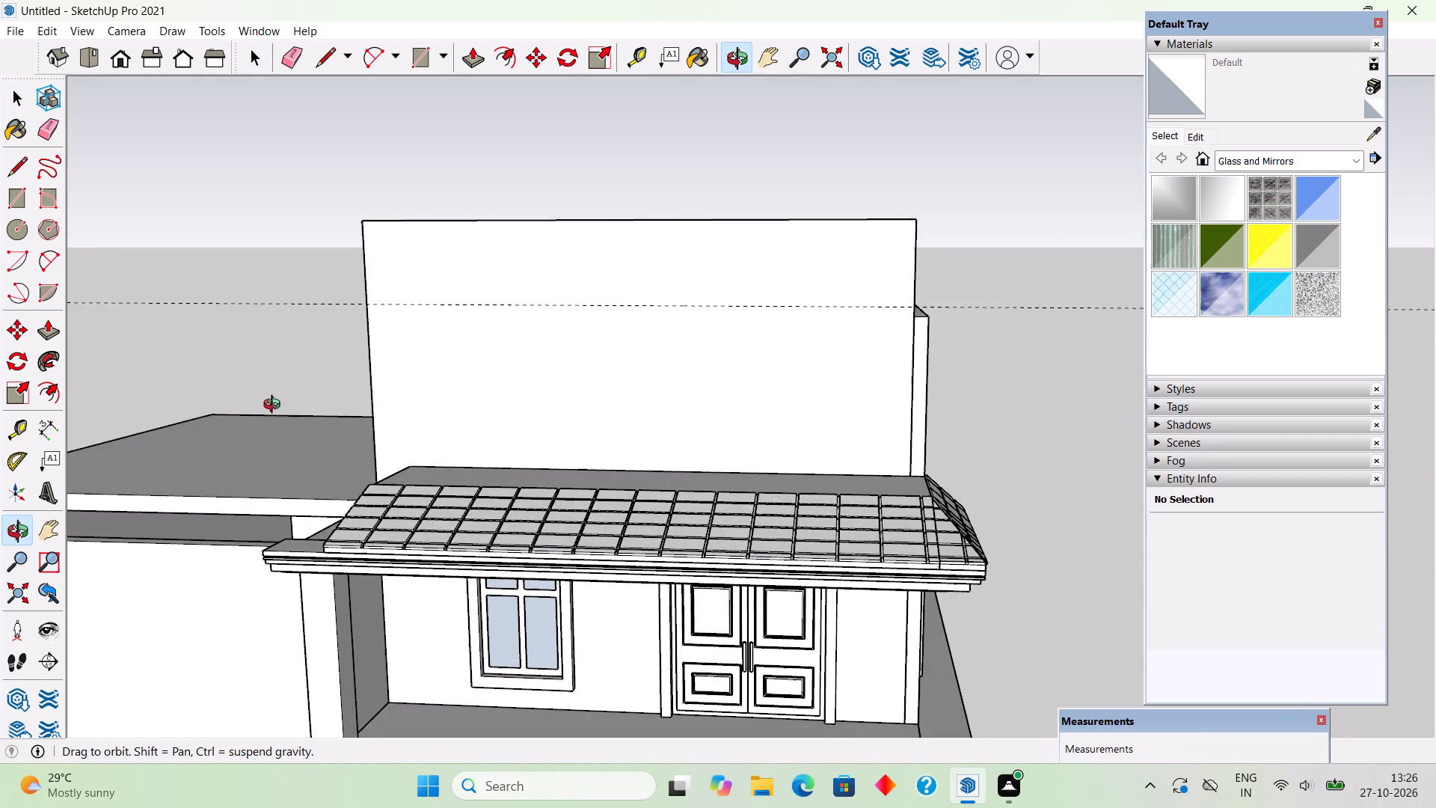
{"action": "middle_click_drag", "start_coordinate": [275, 406], "coordinate": [315, 483]}
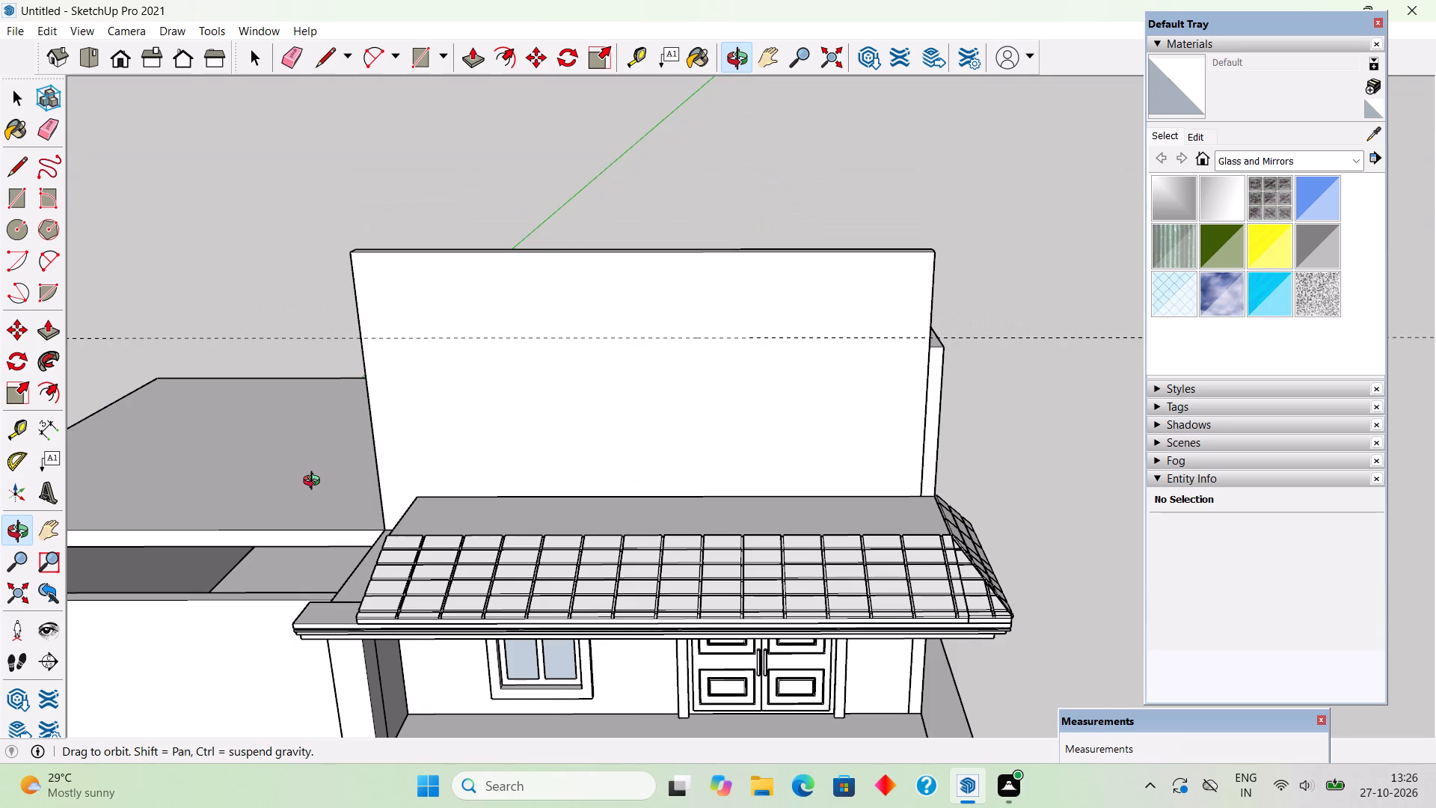
{"action": "middle_click_drag", "start_coordinate": [315, 483], "coordinate": [284, 317]}
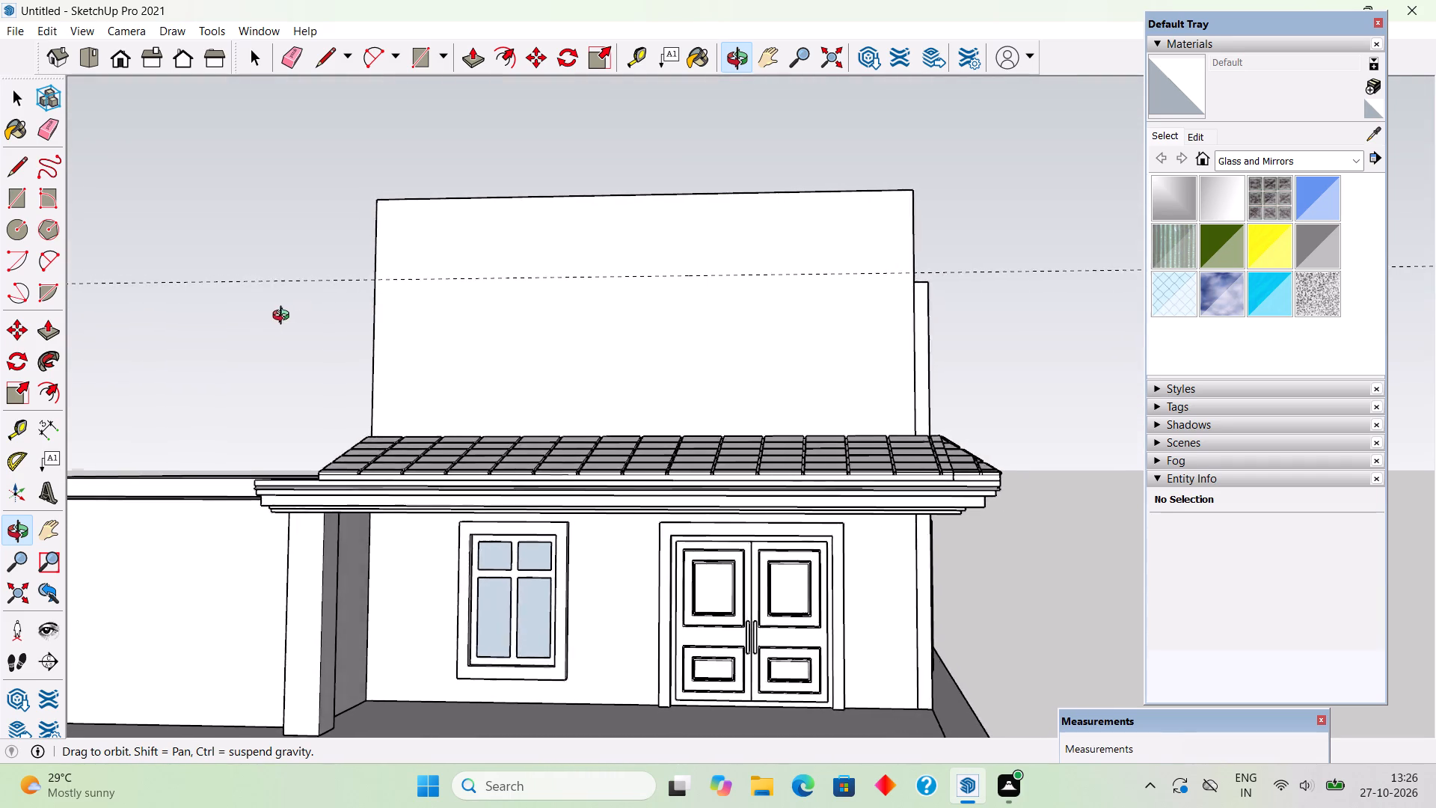
{"action": "middle_click_drag", "start_coordinate": [284, 317], "coordinate": [224, 400]}
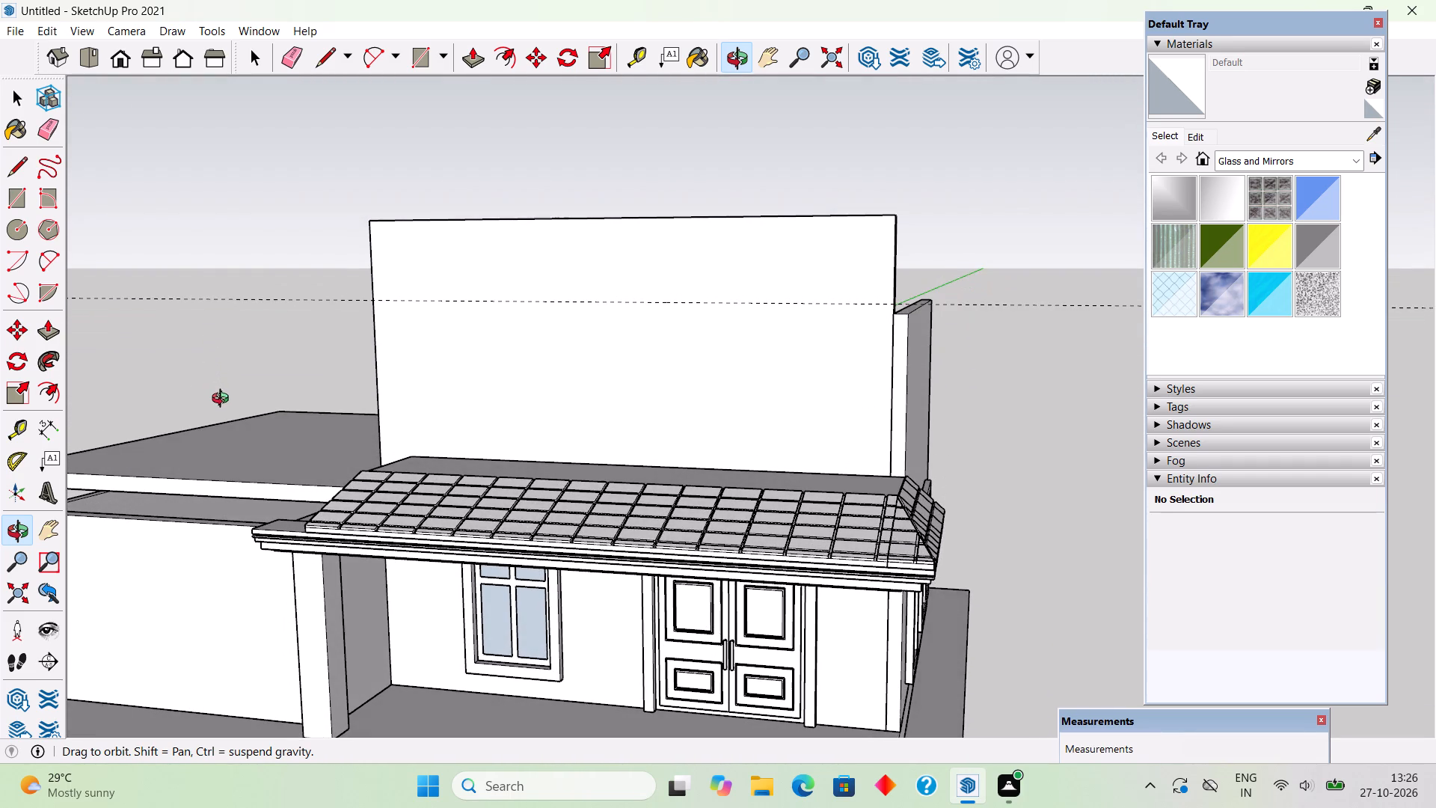
{"action": "middle_click_drag", "start_coordinate": [224, 400], "coordinate": [228, 417]}
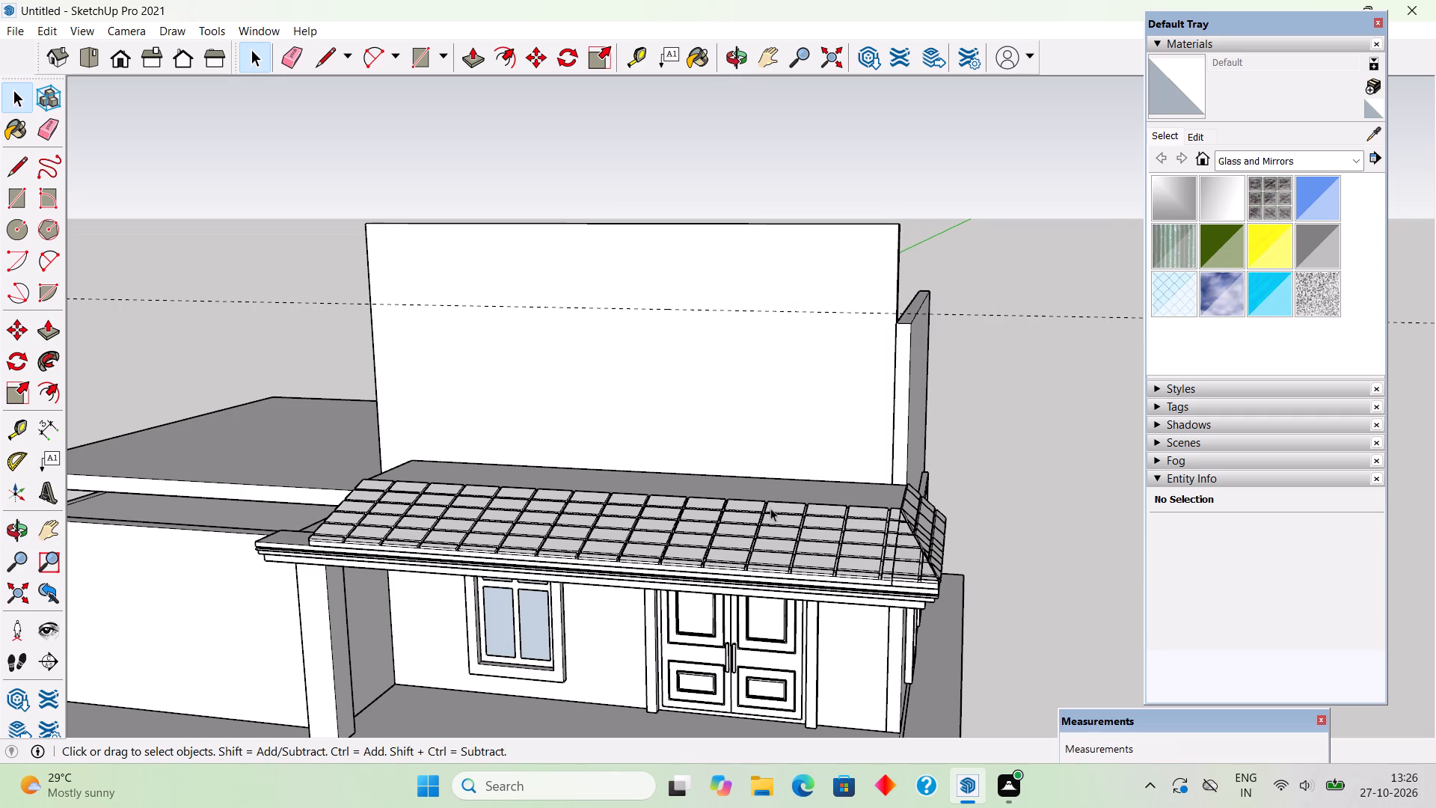
{"action": "scroll", "coordinate": [750, 497], "scroll_direction": "down", "scroll_amount": 1}
{"action": "middle_click_drag", "start_coordinate": [692, 532], "coordinate": [392, 543]}
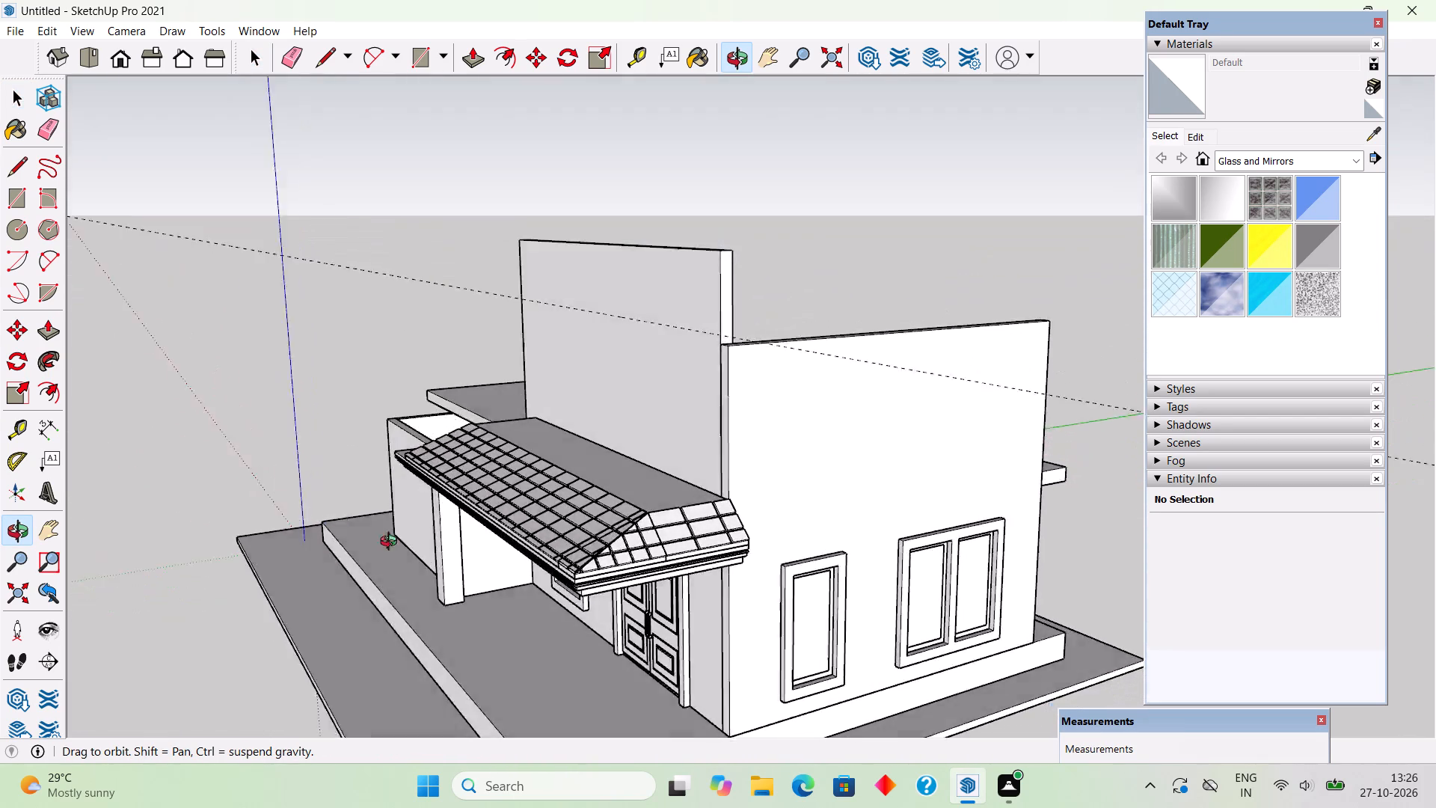
{"action": "middle_click_drag", "start_coordinate": [392, 543], "coordinate": [617, 616]}
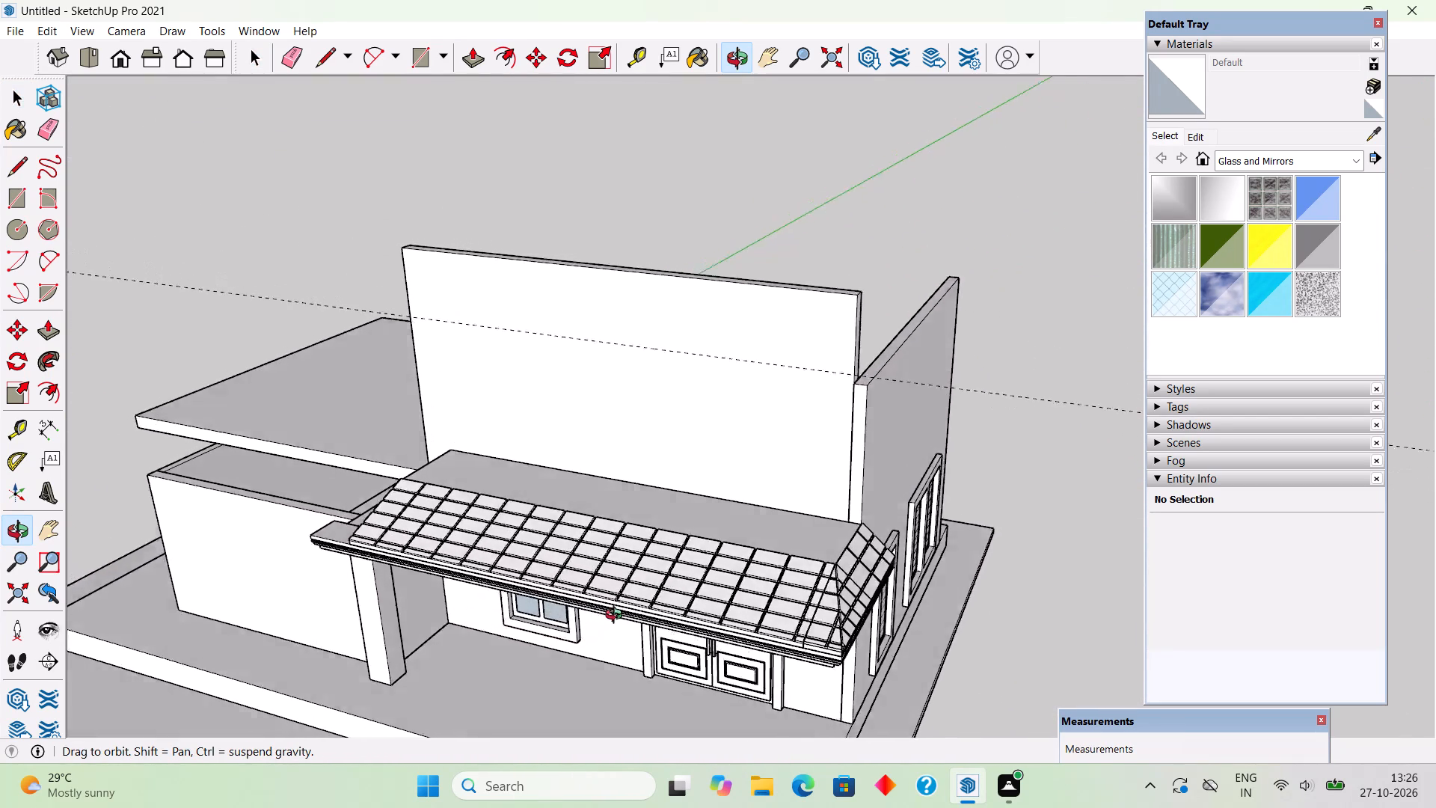
{"action": "middle_click_drag", "start_coordinate": [617, 616], "coordinate": [644, 573]}
{"action": "scroll", "coordinate": [644, 573], "scroll_direction": "up", "scroll_amount": 2}
{"action": "middle_click_drag", "start_coordinate": [644, 573], "coordinate": [702, 590]}
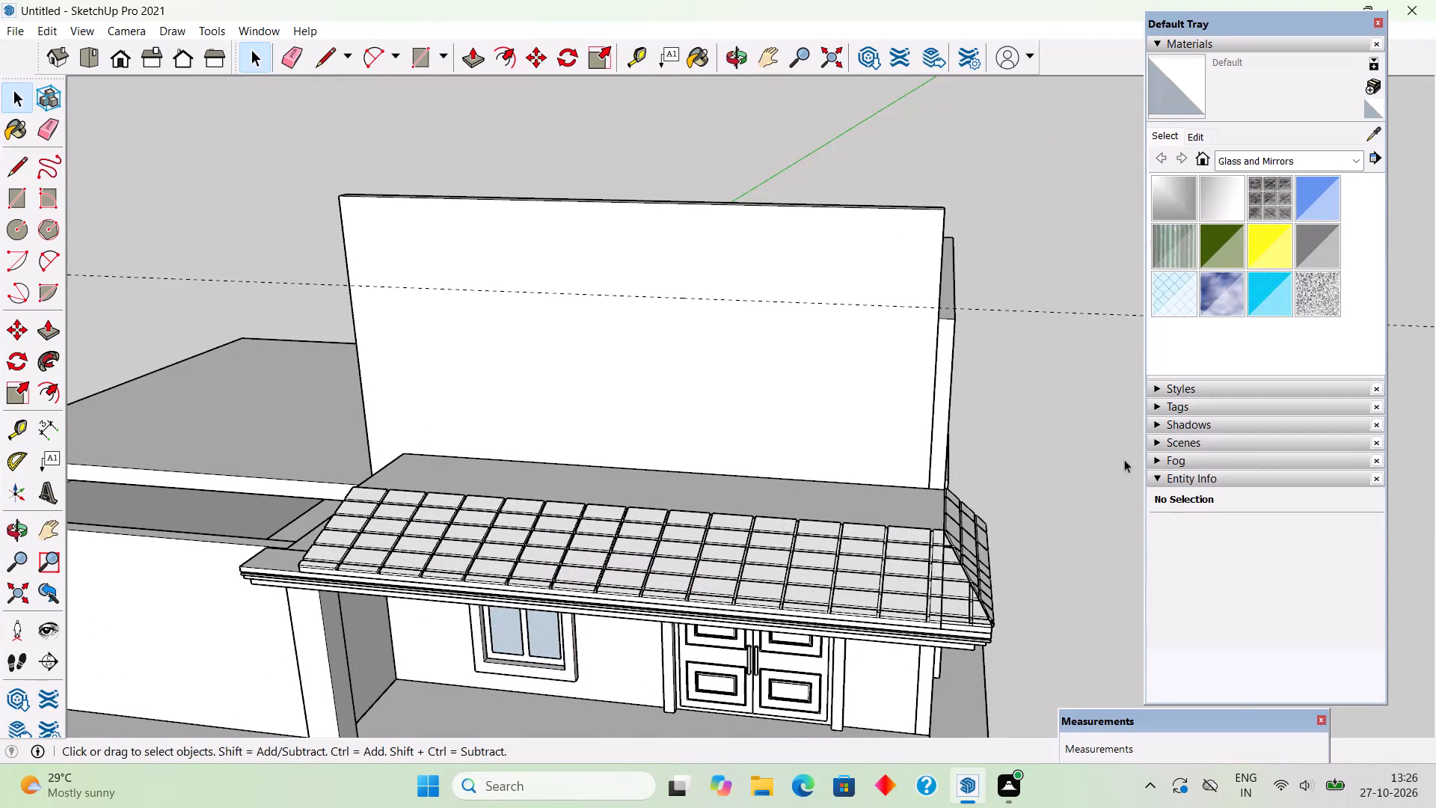
{"action": "scroll", "coordinate": [915, 356], "scroll_direction": "down", "scroll_amount": 5}
{"action": "middle_click_drag", "start_coordinate": [880, 403], "coordinate": [931, 627]}
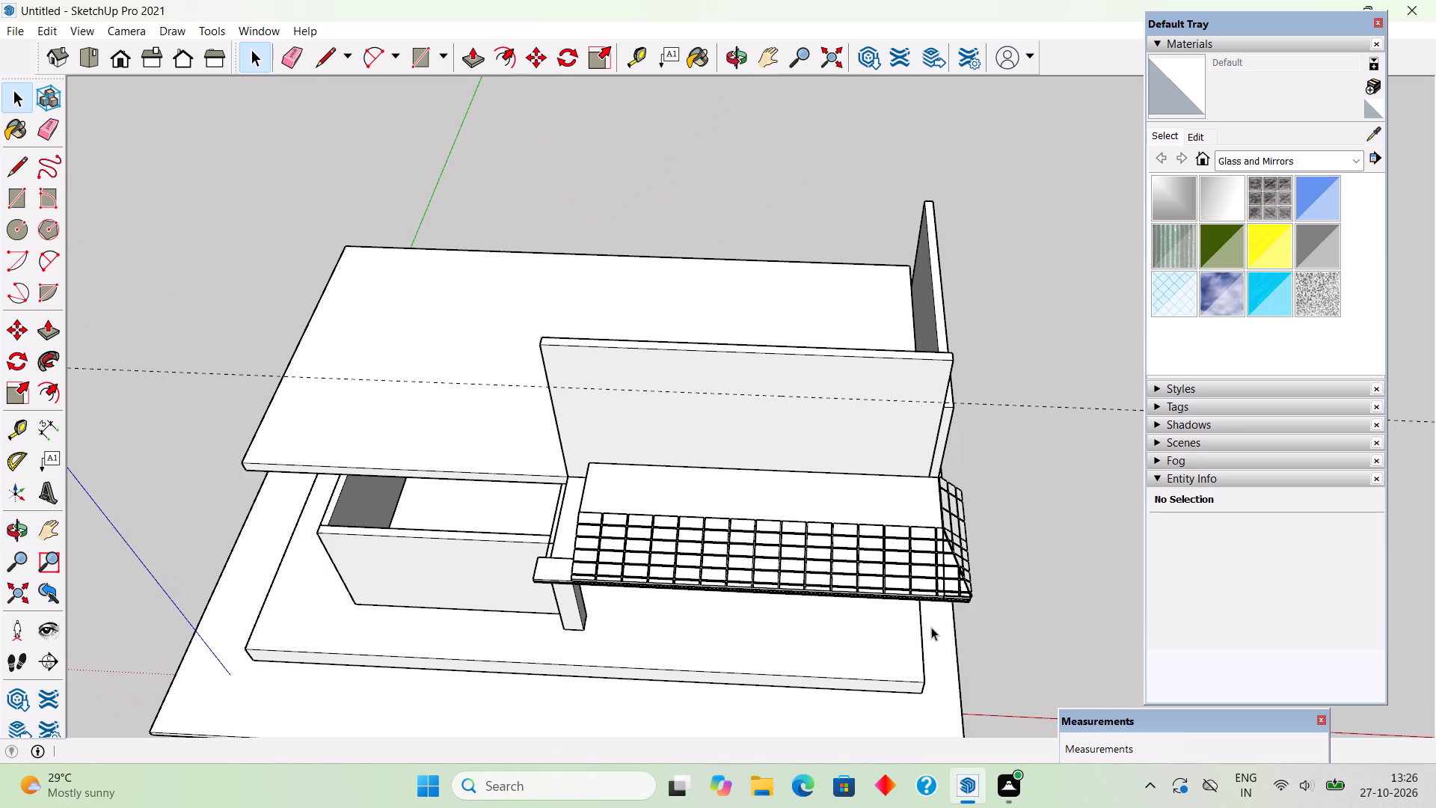
{"action": "scroll", "coordinate": [931, 627], "scroll_direction": "up", "scroll_amount": 4}
{"action": "scroll", "coordinate": [920, 556], "scroll_direction": "up", "scroll_amount": 3}
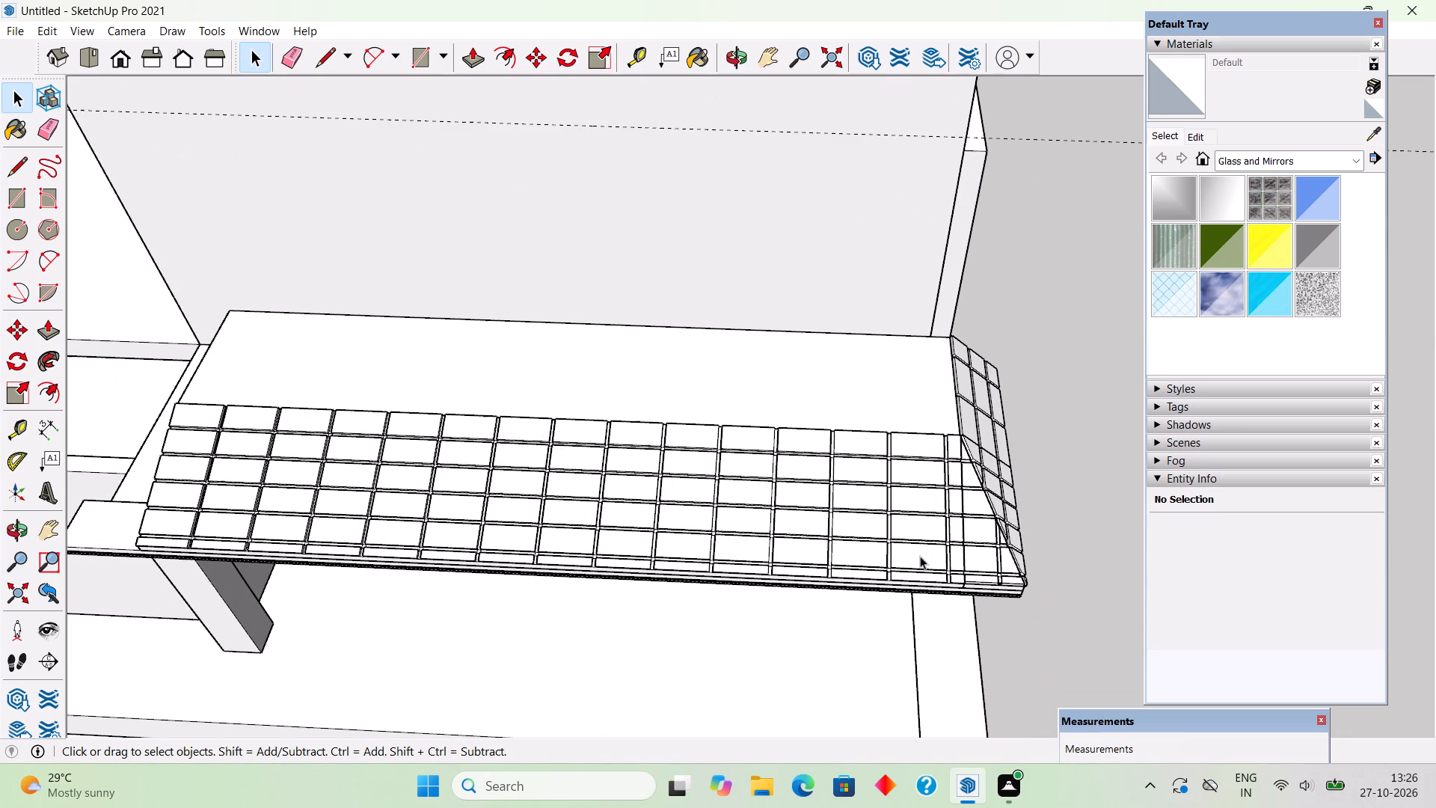
{"action": "middle_click_drag", "start_coordinate": [903, 527], "coordinate": [882, 419]}
{"action": "scroll", "coordinate": [882, 419], "scroll_direction": "down", "scroll_amount": 3}
{"action": "scroll", "coordinate": [882, 419], "scroll_direction": "up", "scroll_amount": 1}
{"action": "scroll", "coordinate": [882, 419], "scroll_direction": "down", "scroll_amount": 2}
{"action": "middle_click_drag", "start_coordinate": [903, 486], "coordinate": [904, 408]}
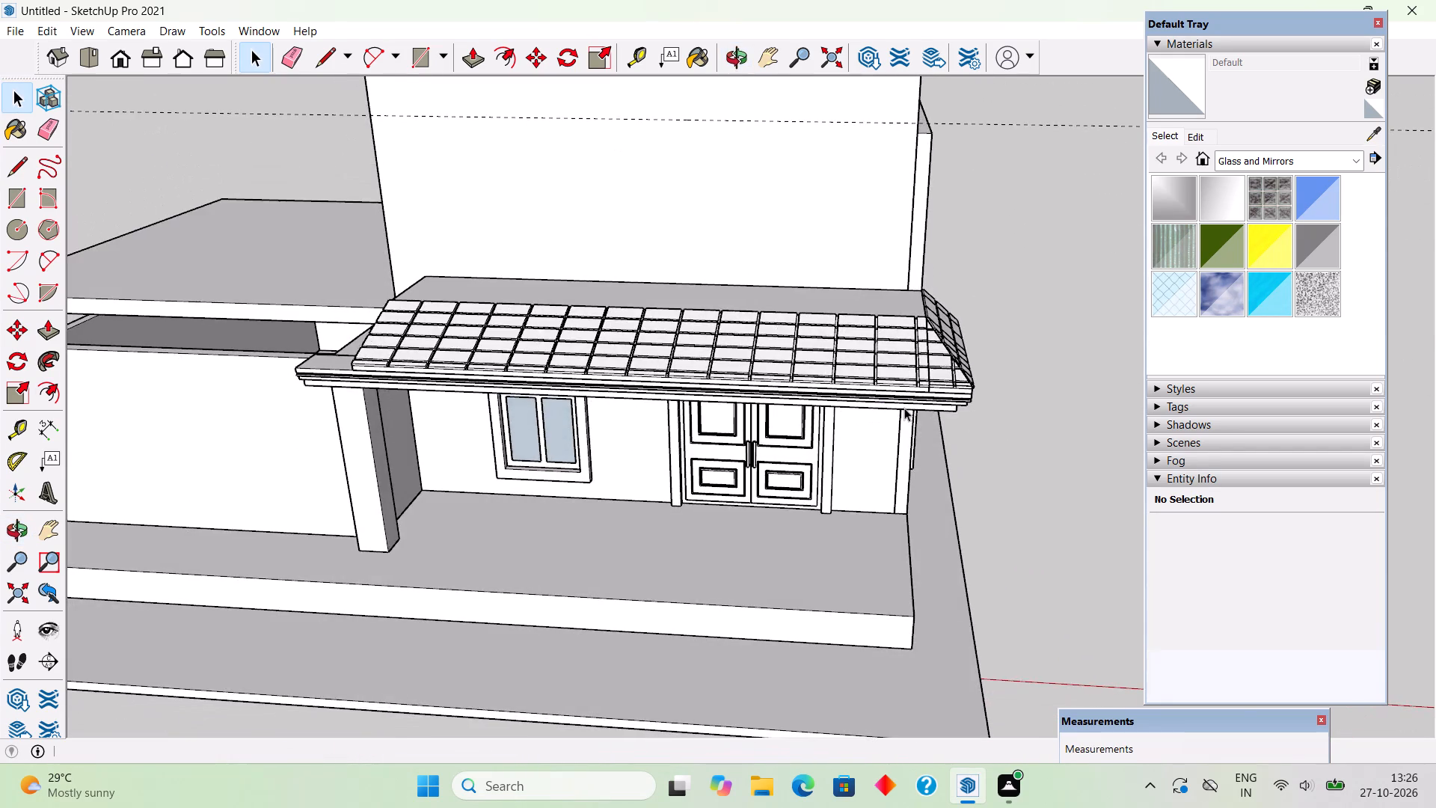
{"action": "scroll", "coordinate": [904, 408], "scroll_direction": "down", "scroll_amount": 5}
{"action": "middle_click_drag", "start_coordinate": [942, 553], "coordinate": [972, 437]}
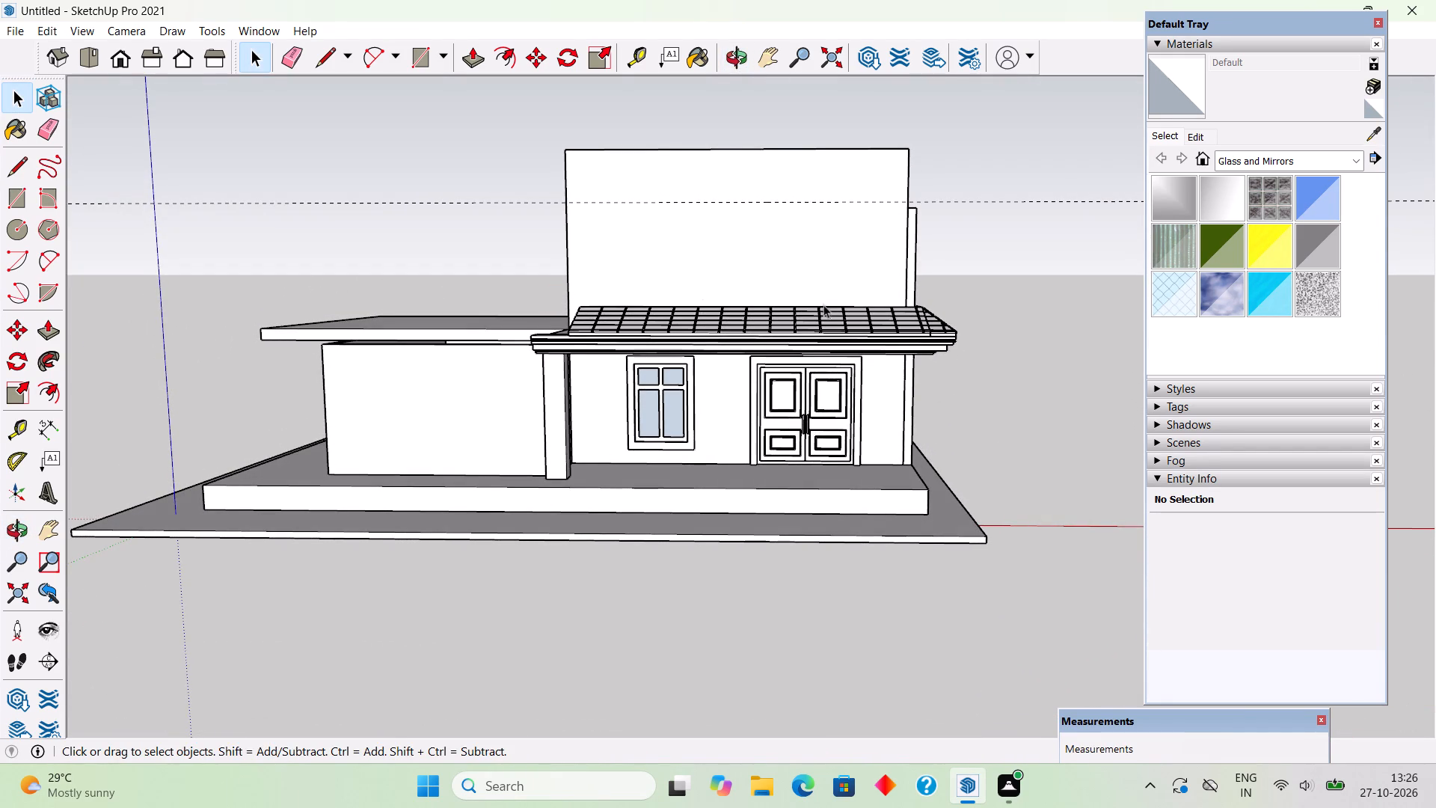
{"action": "middle_click_drag", "start_coordinate": [831, 307], "coordinate": [918, 310]}
{"action": "scroll", "coordinate": [945, 190], "scroll_direction": "up", "scroll_amount": 3}
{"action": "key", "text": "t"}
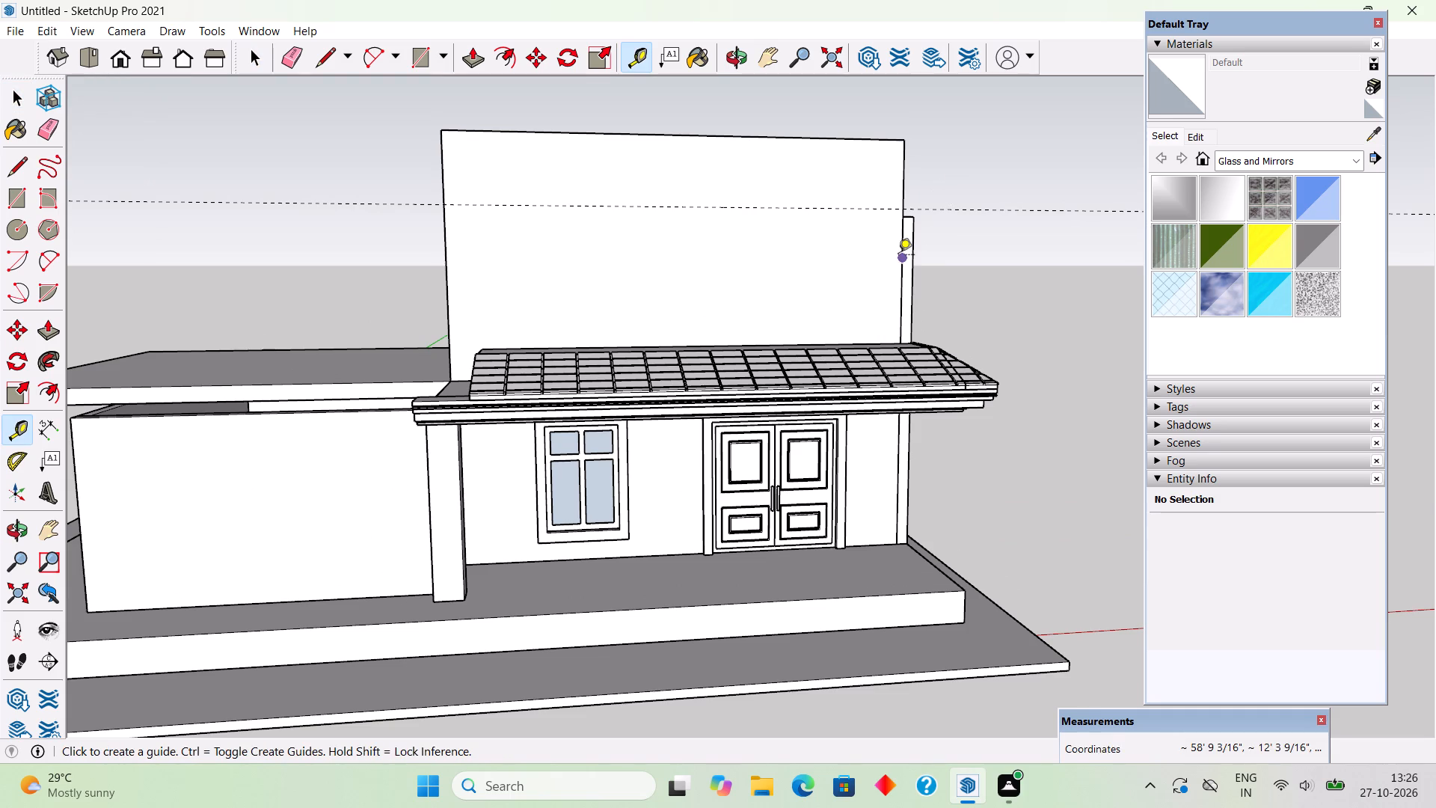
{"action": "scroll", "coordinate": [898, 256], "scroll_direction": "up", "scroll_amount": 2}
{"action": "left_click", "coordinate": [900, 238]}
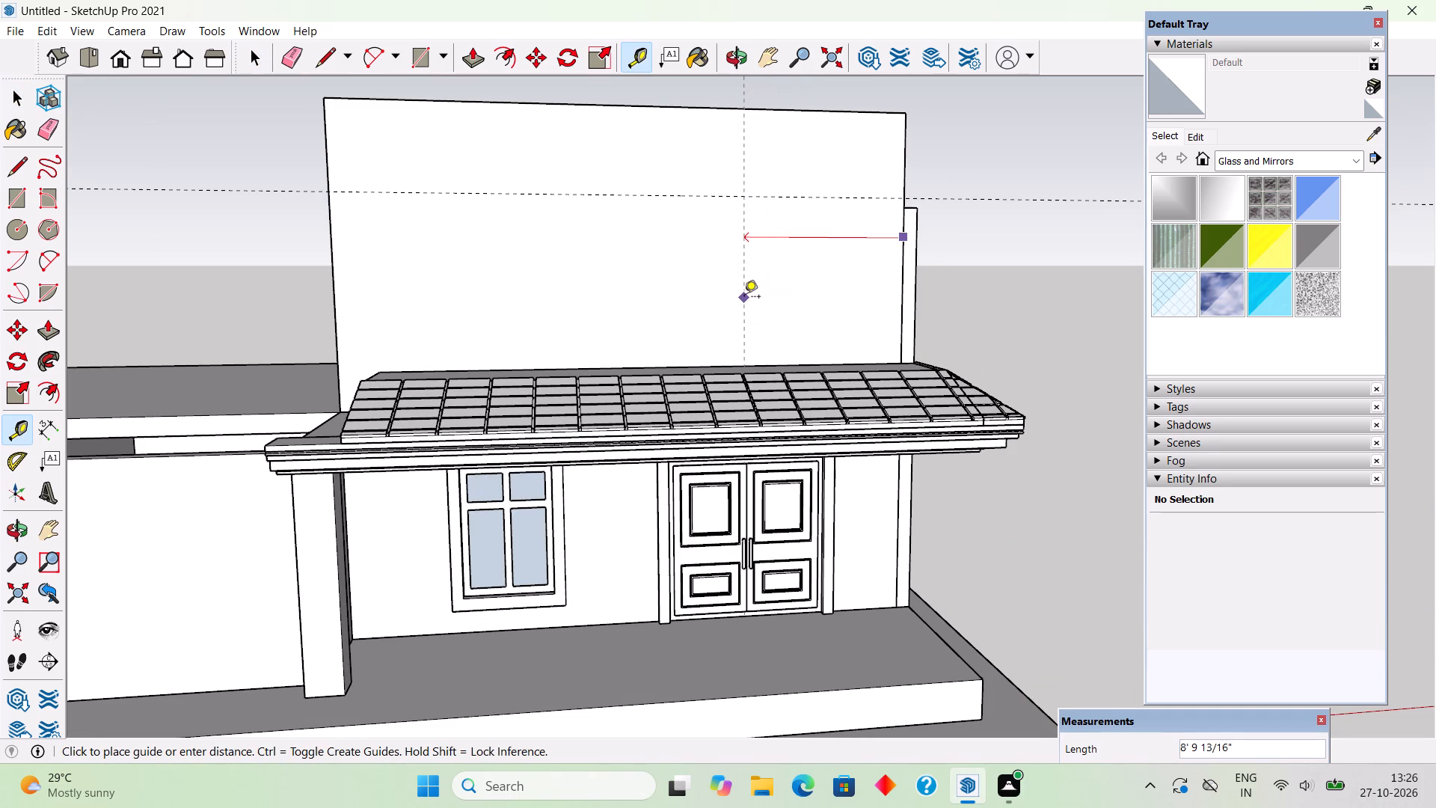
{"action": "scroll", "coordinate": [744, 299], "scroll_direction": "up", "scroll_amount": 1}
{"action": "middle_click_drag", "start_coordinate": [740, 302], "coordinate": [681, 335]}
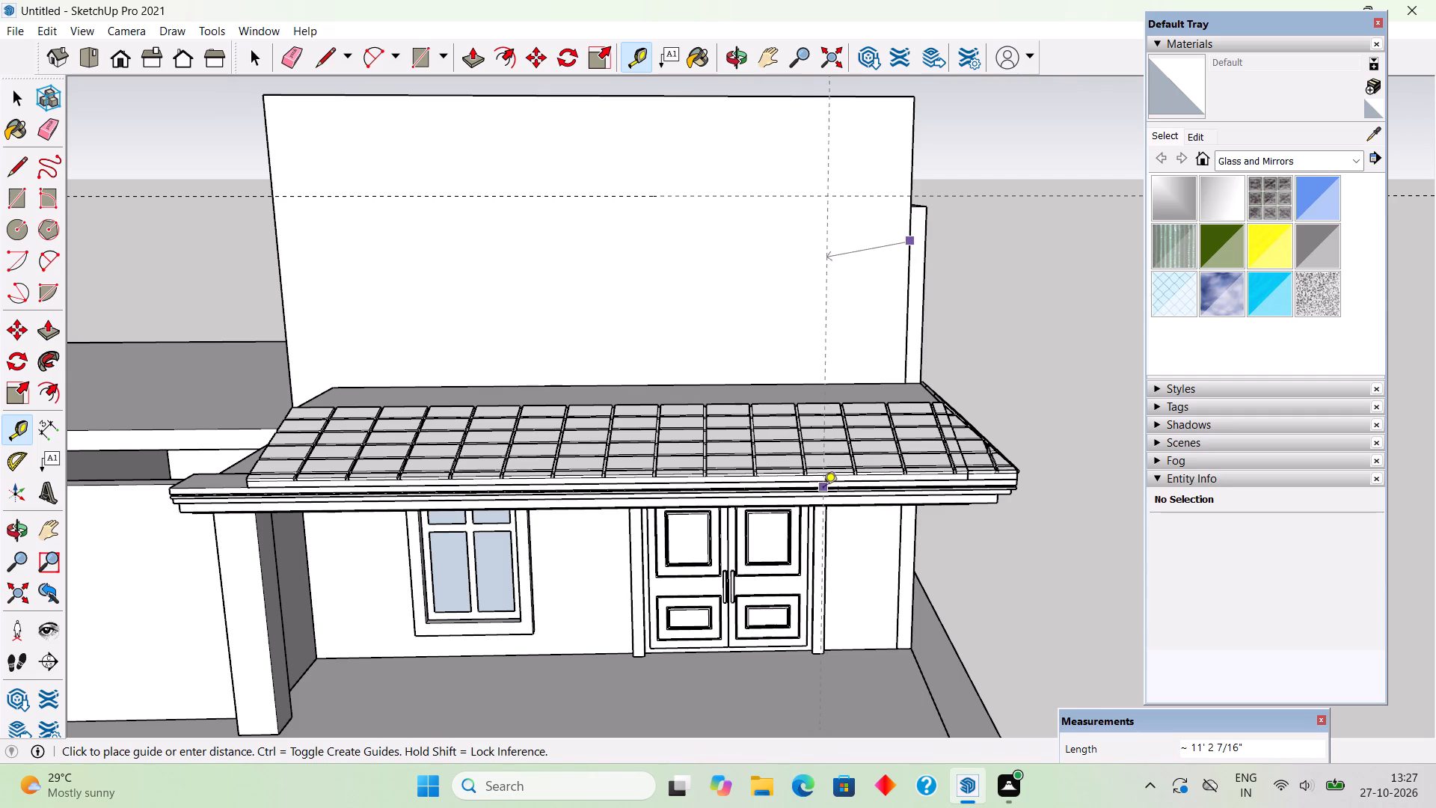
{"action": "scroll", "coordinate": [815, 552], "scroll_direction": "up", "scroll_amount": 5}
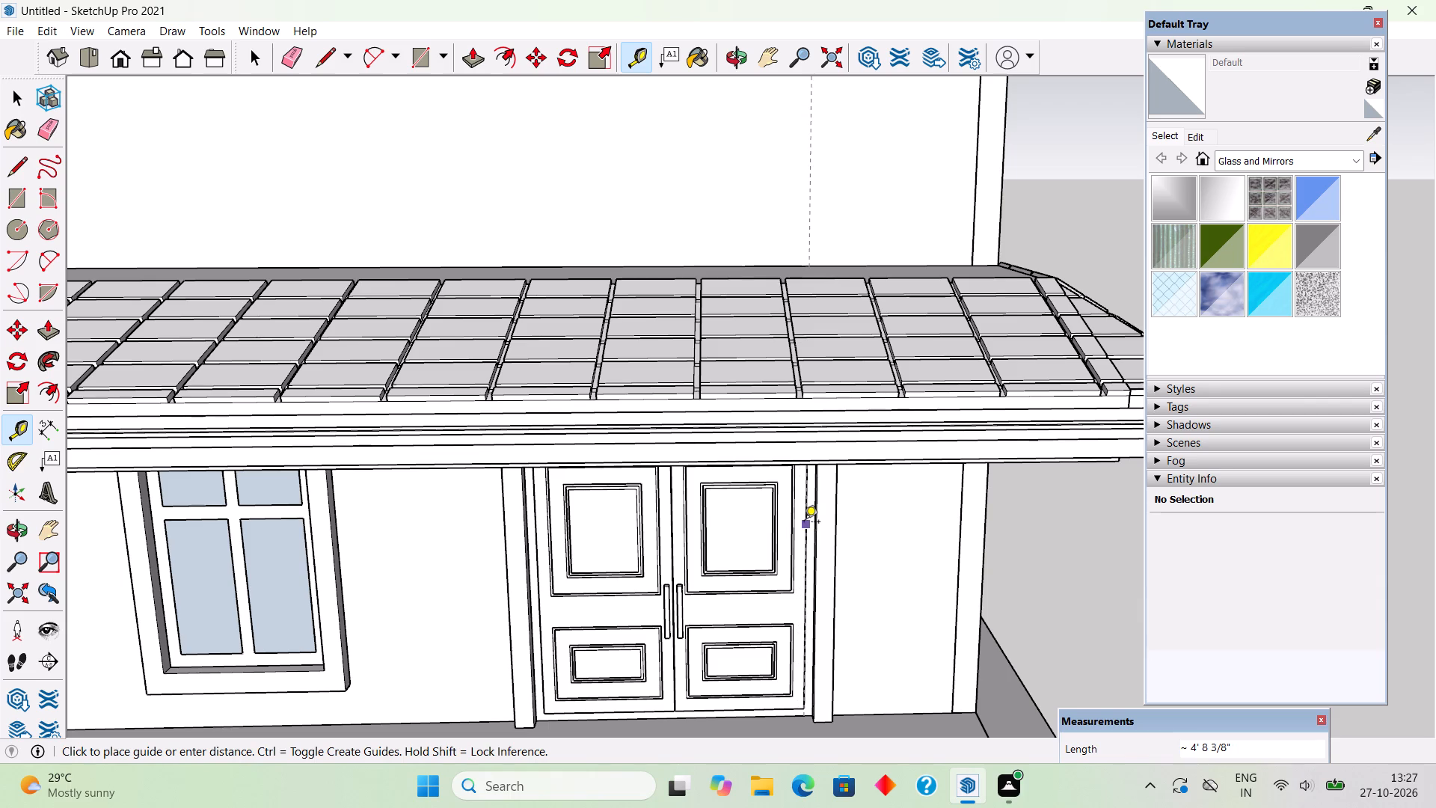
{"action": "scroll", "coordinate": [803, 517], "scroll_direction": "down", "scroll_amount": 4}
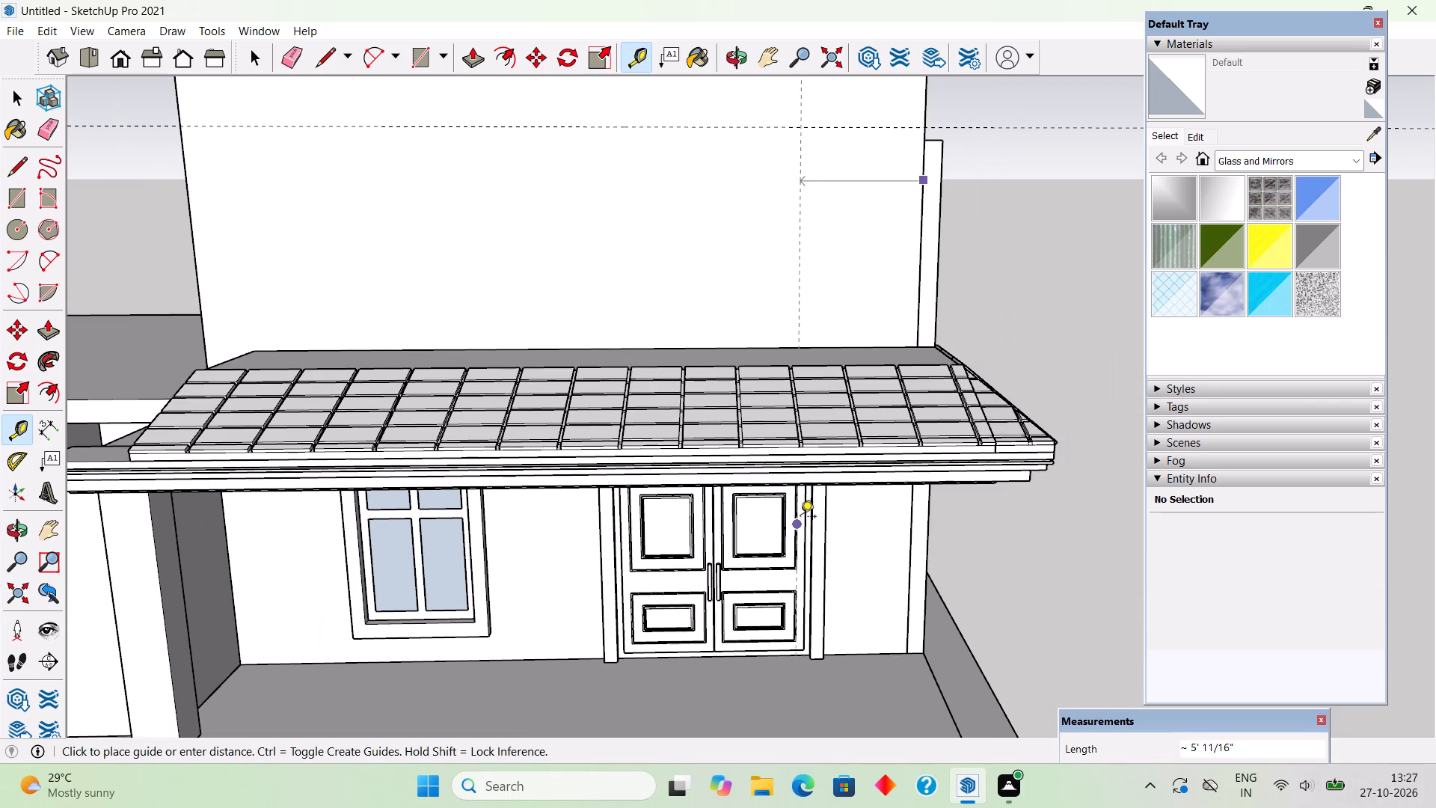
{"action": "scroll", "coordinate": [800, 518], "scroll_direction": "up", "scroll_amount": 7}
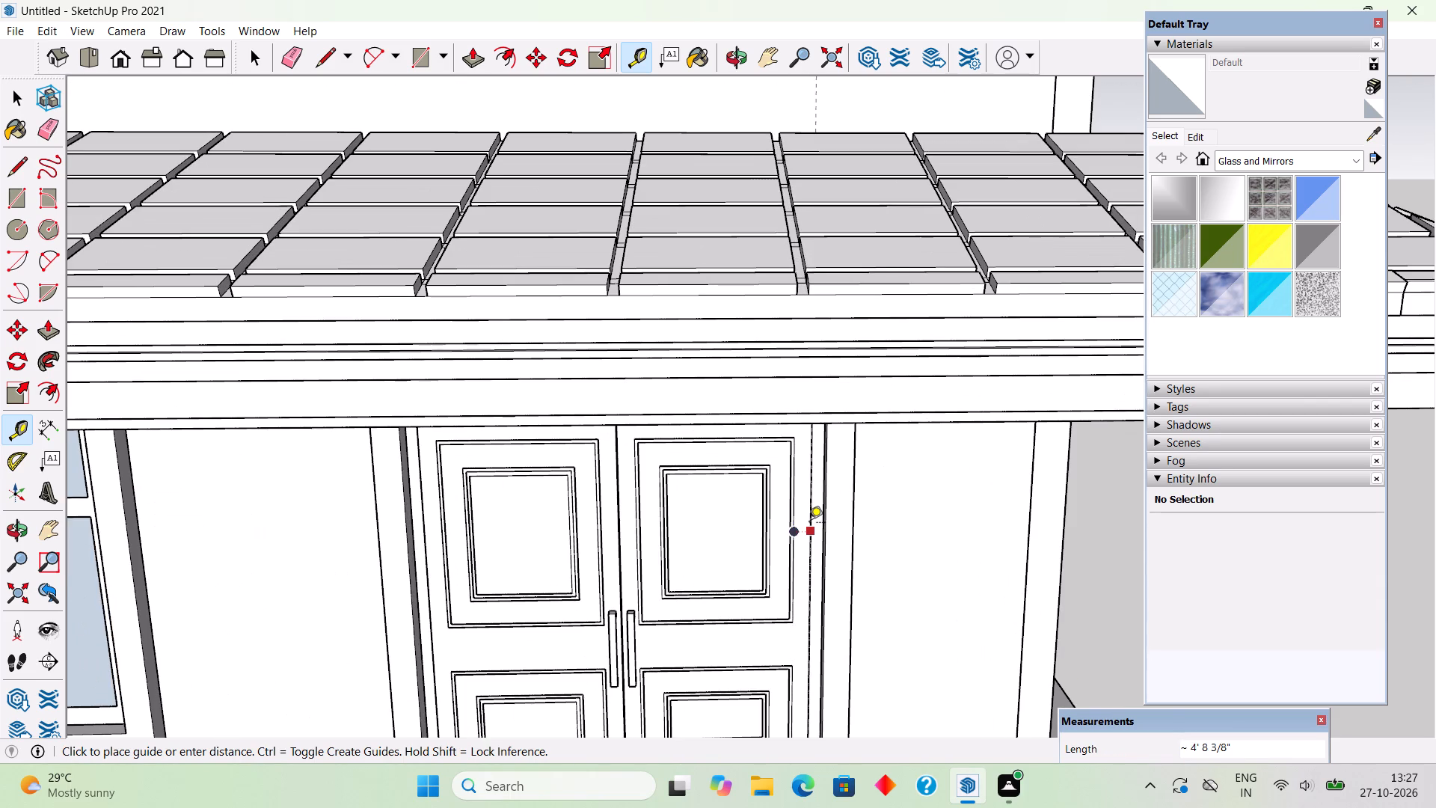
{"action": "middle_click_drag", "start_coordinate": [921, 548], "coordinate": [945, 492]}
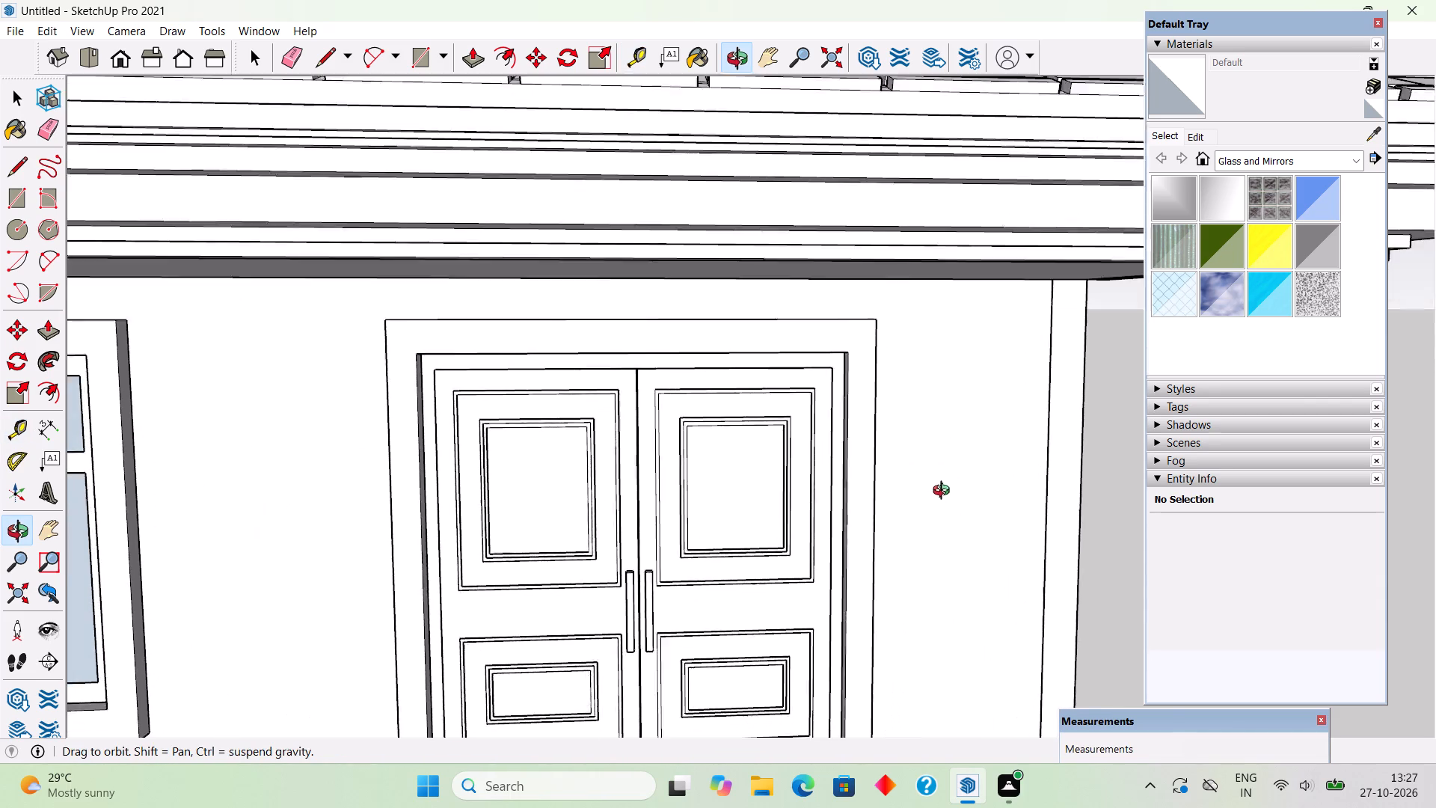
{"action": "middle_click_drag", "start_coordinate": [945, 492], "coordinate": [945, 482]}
Measure the distance from the front wall's corner edge to the entrance door opening.
{"action": "key", "text": "t"}
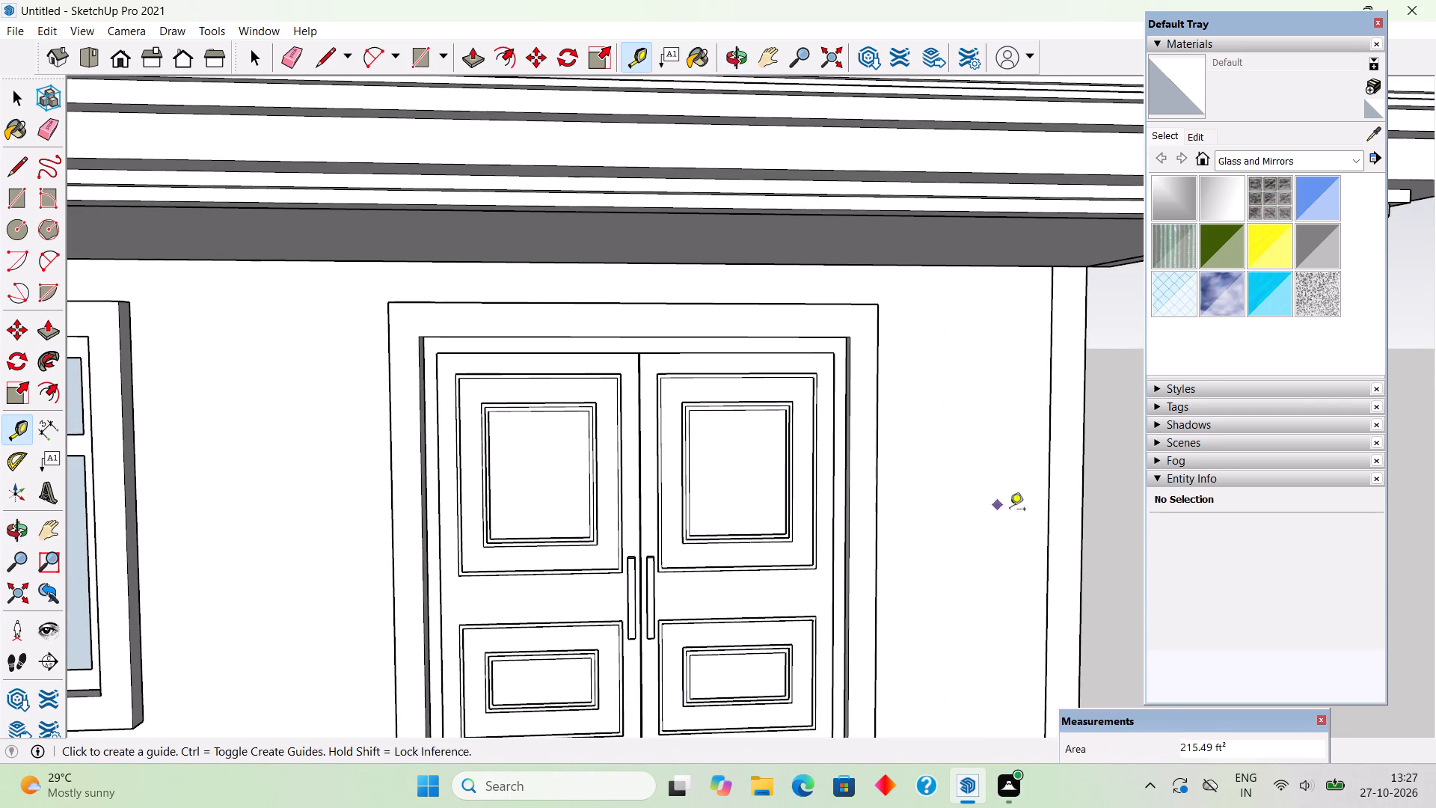
{"action": "left_click", "coordinate": [1047, 530]}
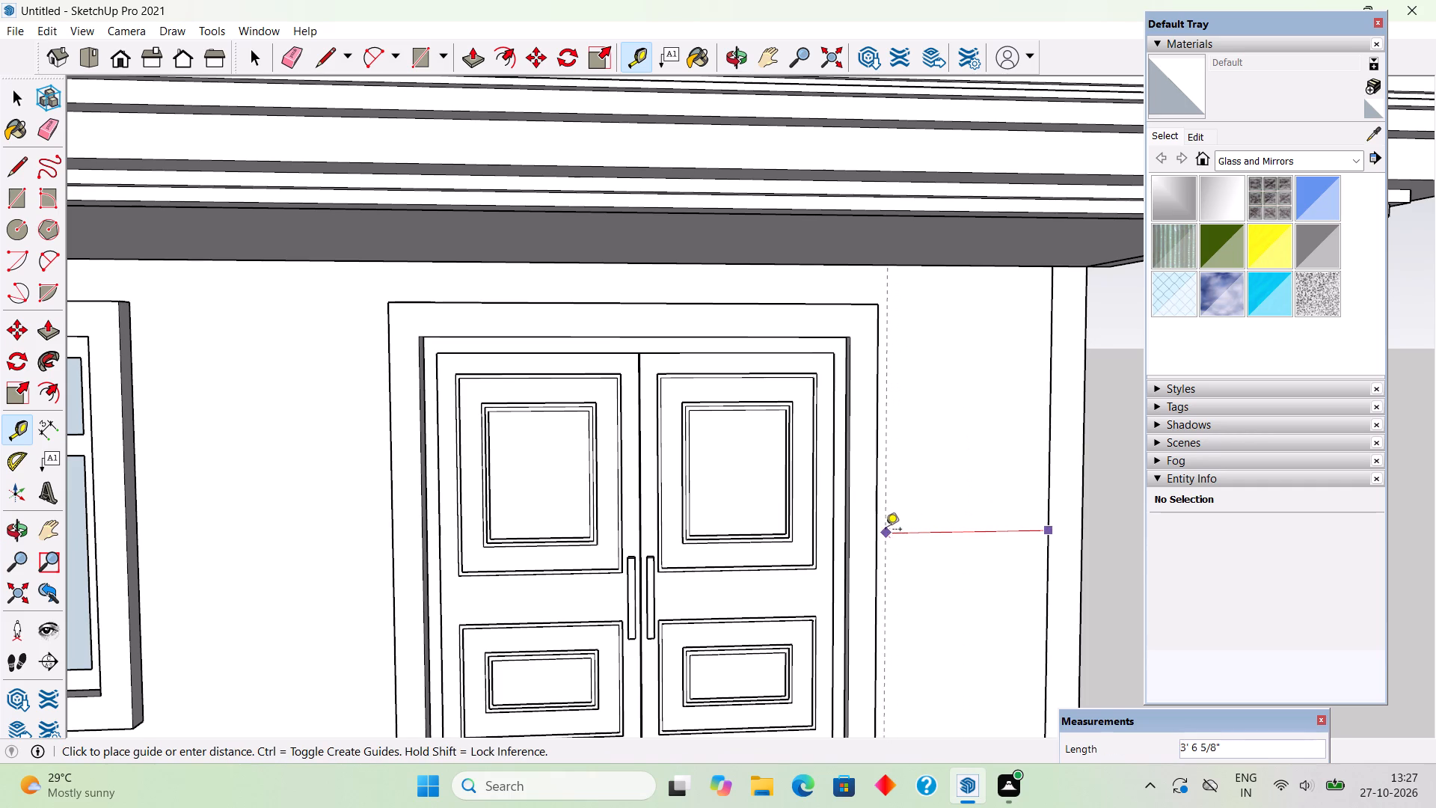
{"action": "middle_click_drag", "start_coordinate": [871, 530], "coordinate": [596, 526]}
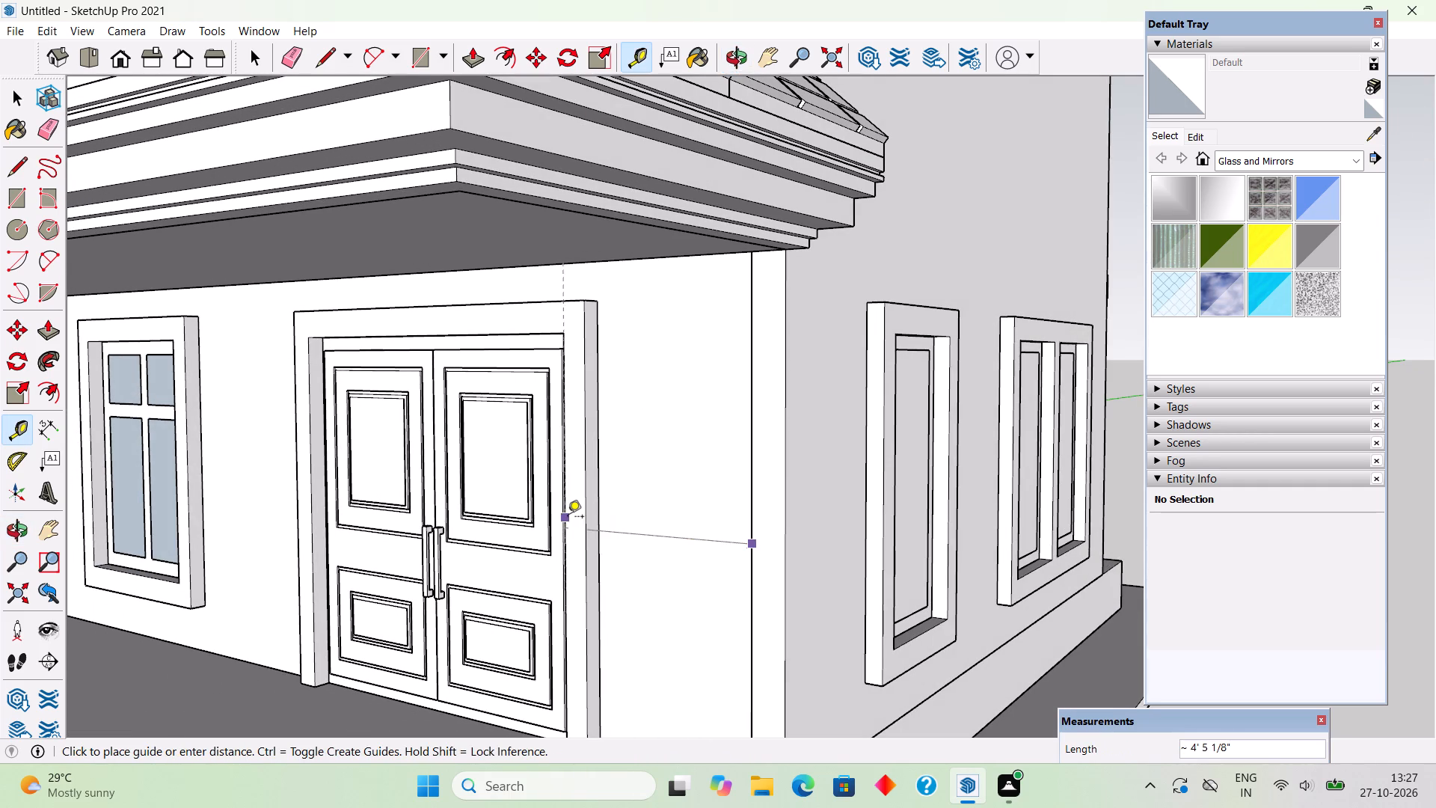
{"action": "middle_click_drag", "start_coordinate": [588, 546], "coordinate": [708, 628]}
{"action": "scroll", "coordinate": [720, 531], "scroll_direction": "up", "scroll_amount": 7}
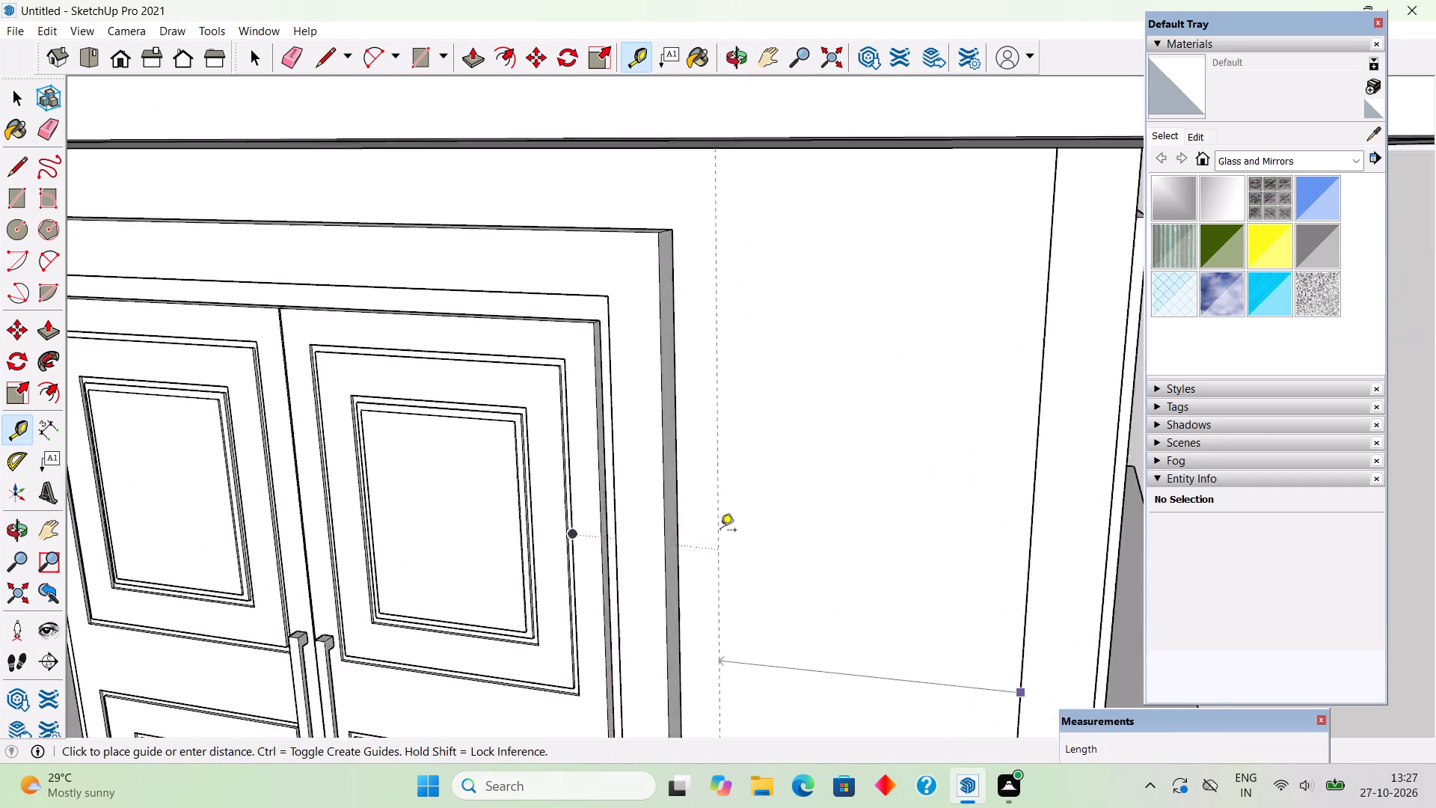
{"action": "scroll", "coordinate": [657, 312], "scroll_direction": "up", "scroll_amount": 3}
{"action": "middle_click_drag", "start_coordinate": [622, 259], "coordinate": [631, 236]}
{"action": "scroll", "coordinate": [662, 202], "scroll_direction": "up", "scroll_amount": 5}
{"action": "middle_click_drag", "start_coordinate": [666, 138], "coordinate": [454, 152]}
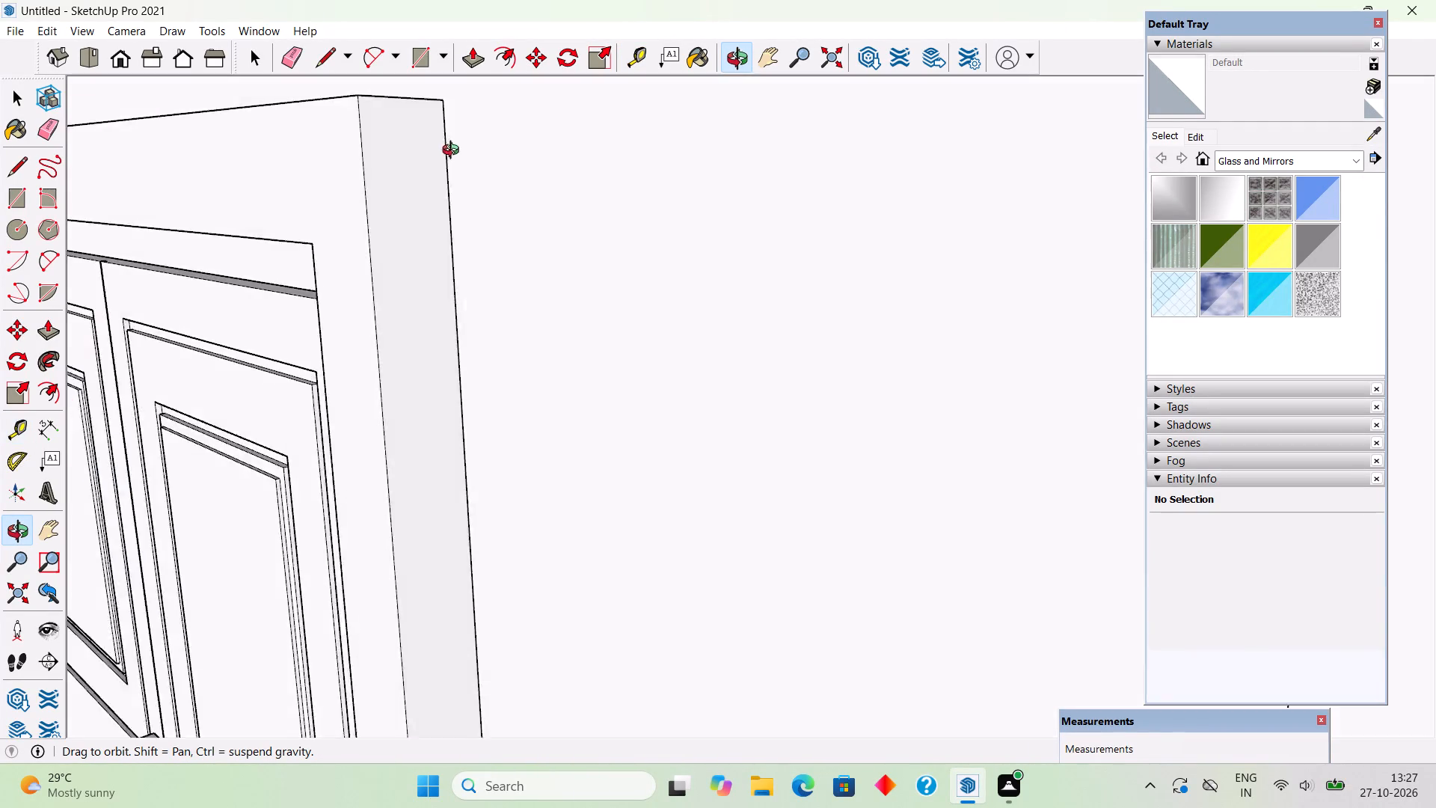
{"action": "middle_click_drag", "start_coordinate": [454, 152], "coordinate": [394, 205]}
{"action": "scroll", "coordinate": [389, 103], "scroll_direction": "up", "scroll_amount": 4}
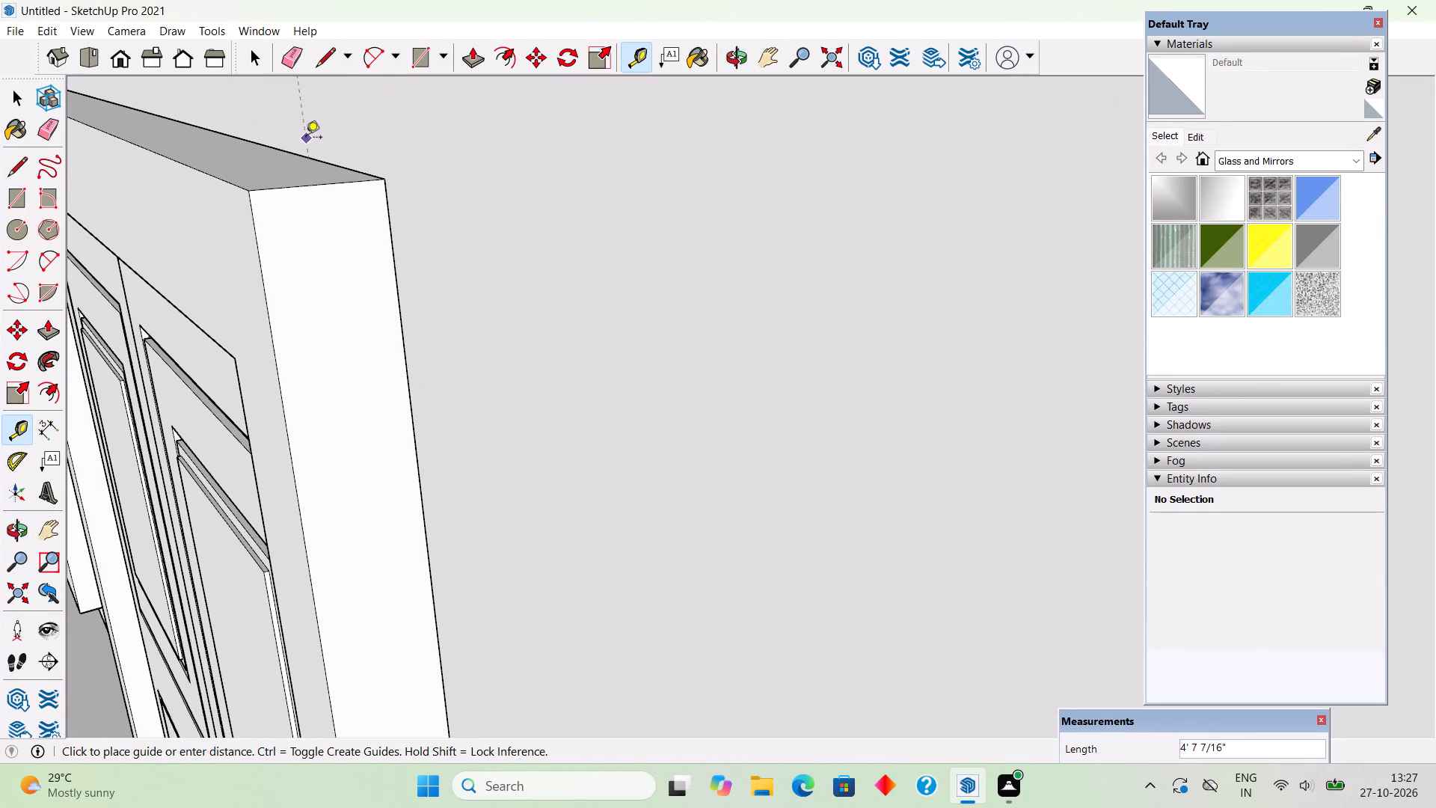
{"action": "scroll", "coordinate": [306, 144], "scroll_direction": "down", "scroll_amount": 16}
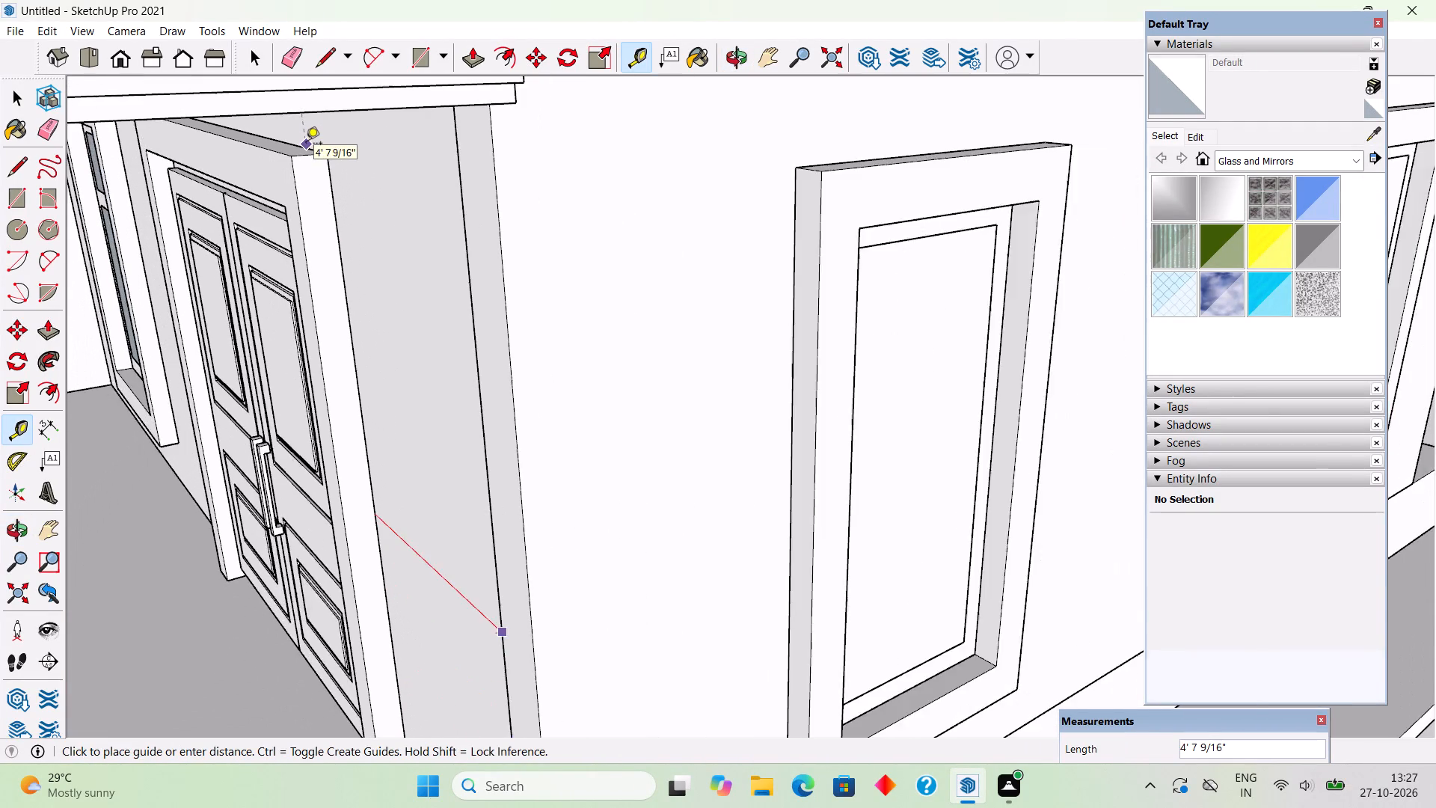
{"action": "scroll", "coordinate": [306, 144], "scroll_direction": "down", "scroll_amount": 4}
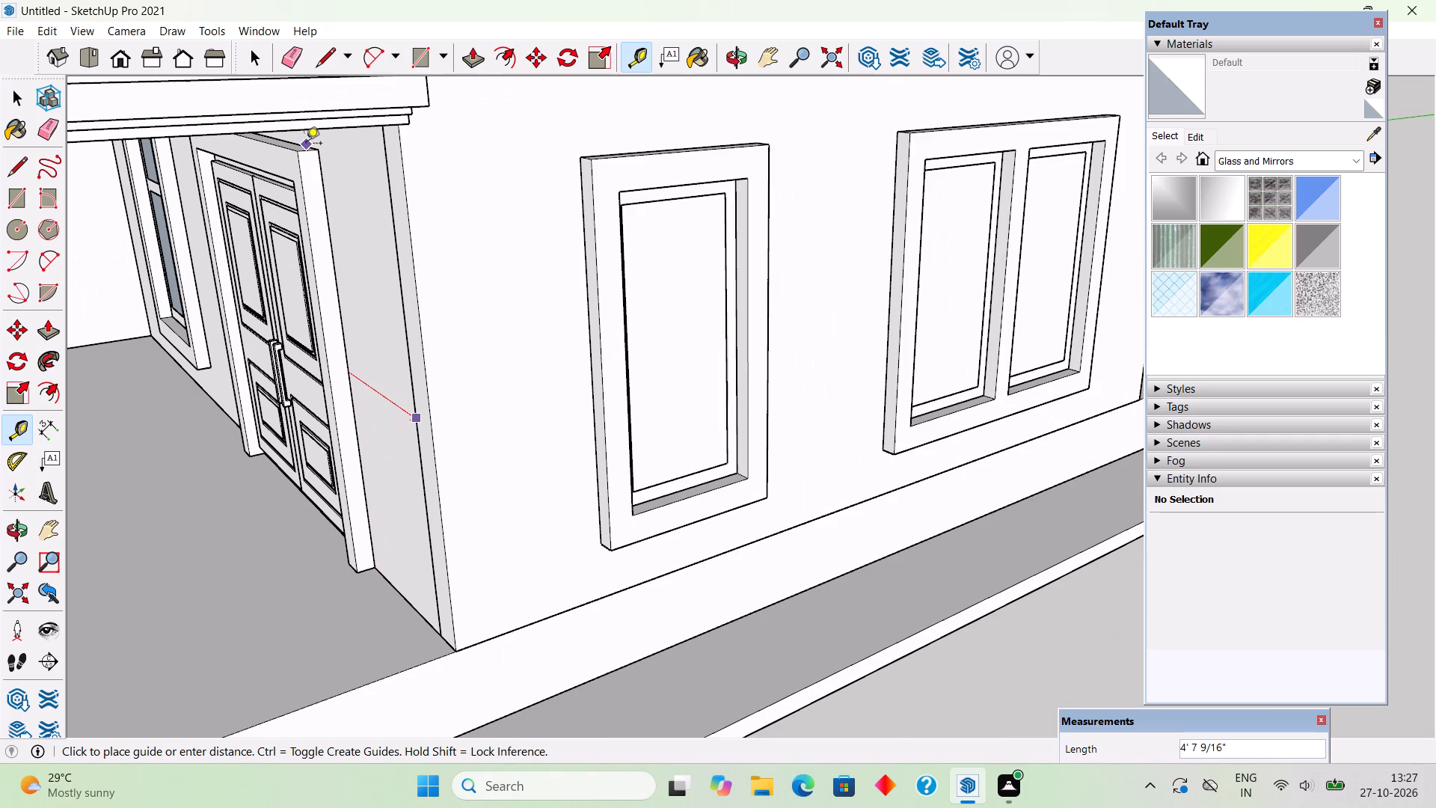
{"action": "key", "text": "space"}
Place a vertical guide 4.5' from the front upper wall's end edge above the entrance, and another 8" from it back toward that edge.
{"action": "scroll", "coordinate": [441, 334], "scroll_direction": "down", "scroll_amount": 5}
{"action": "scroll", "coordinate": [513, 453], "scroll_direction": "down", "scroll_amount": 5}
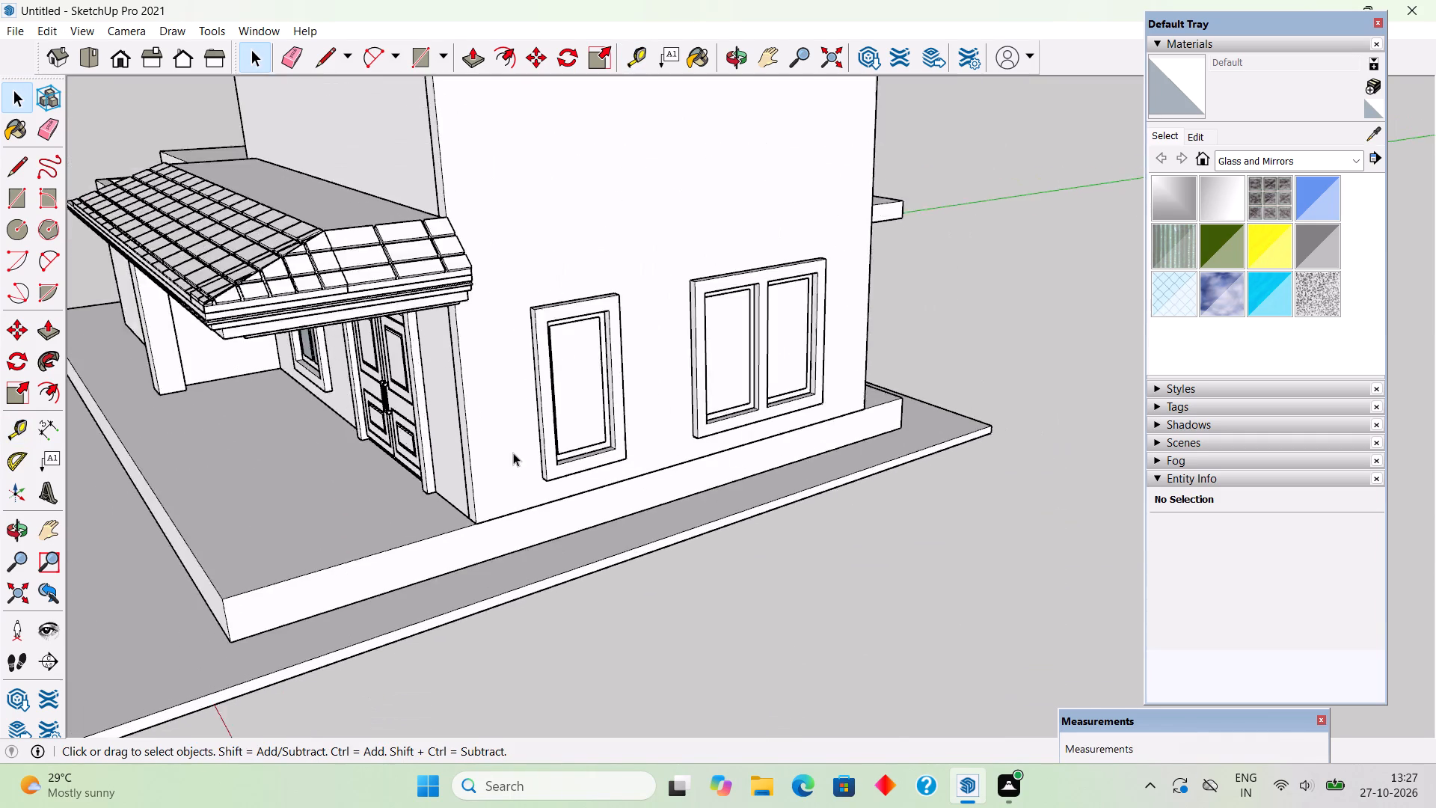
{"action": "scroll", "coordinate": [513, 453], "scroll_direction": "down", "scroll_amount": 2}
{"action": "middle_click_drag", "start_coordinate": [279, 397], "coordinate": [733, 335]}
{"action": "scroll", "coordinate": [670, 327], "scroll_direction": "down", "scroll_amount": 6}
{"action": "middle_click_drag", "start_coordinate": [717, 73], "coordinate": [709, 44]}
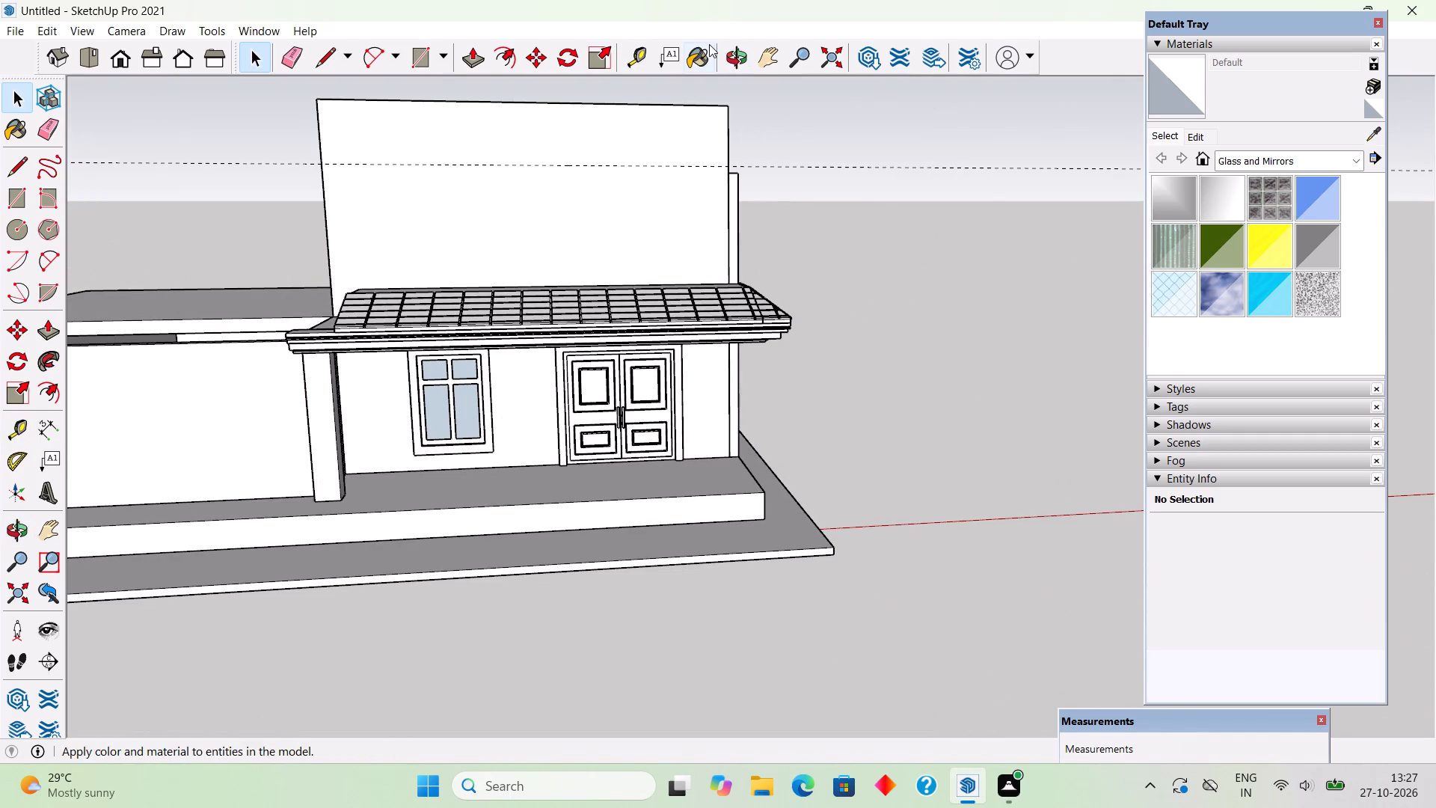
{"action": "middle_click_drag", "start_coordinate": [709, 44], "coordinate": [709, 49]}
{"action": "middle_click_drag", "start_coordinate": [706, 114], "coordinate": [696, 84]}
{"action": "scroll", "coordinate": [708, 112], "scroll_direction": "up", "scroll_amount": 3}
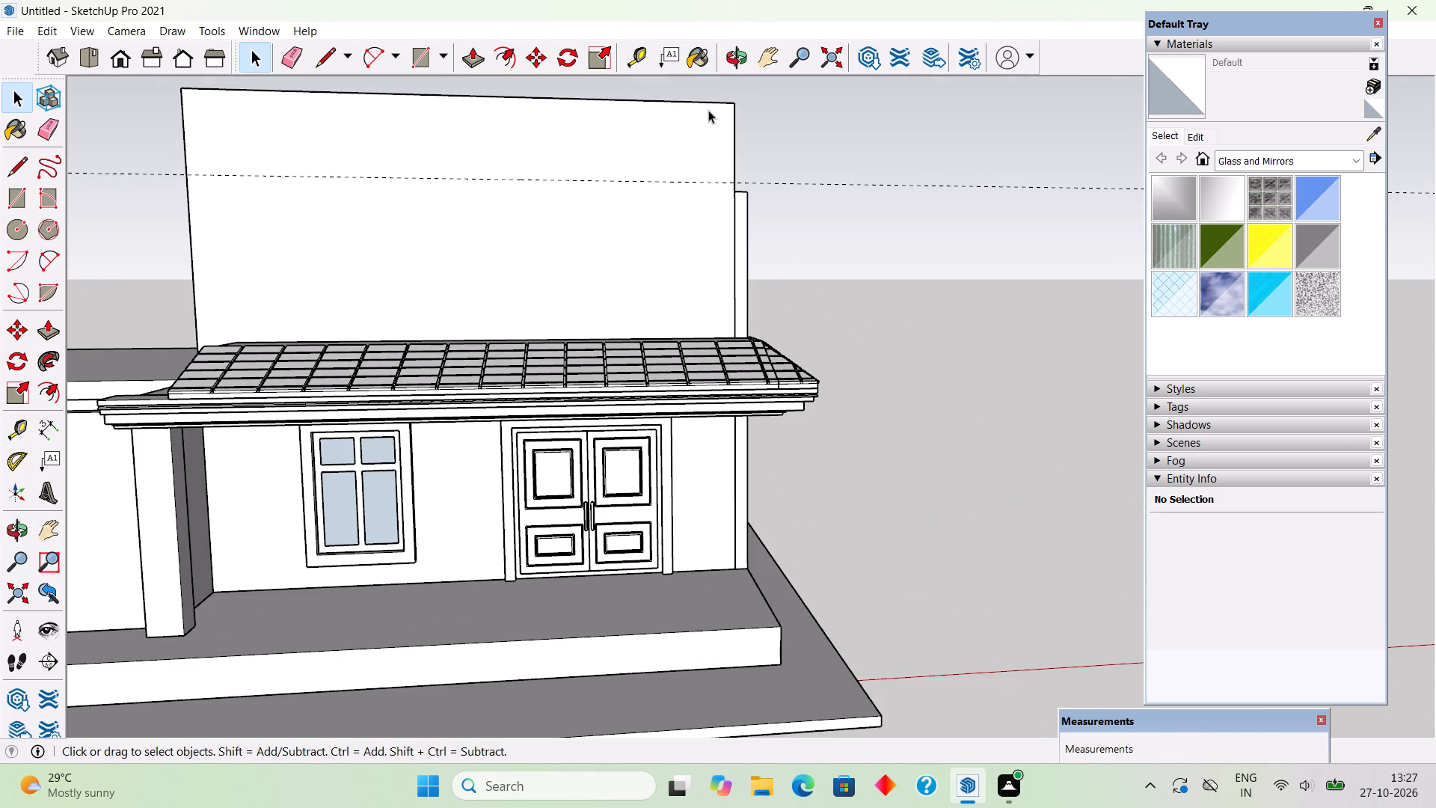
{"action": "key", "text": "t"}
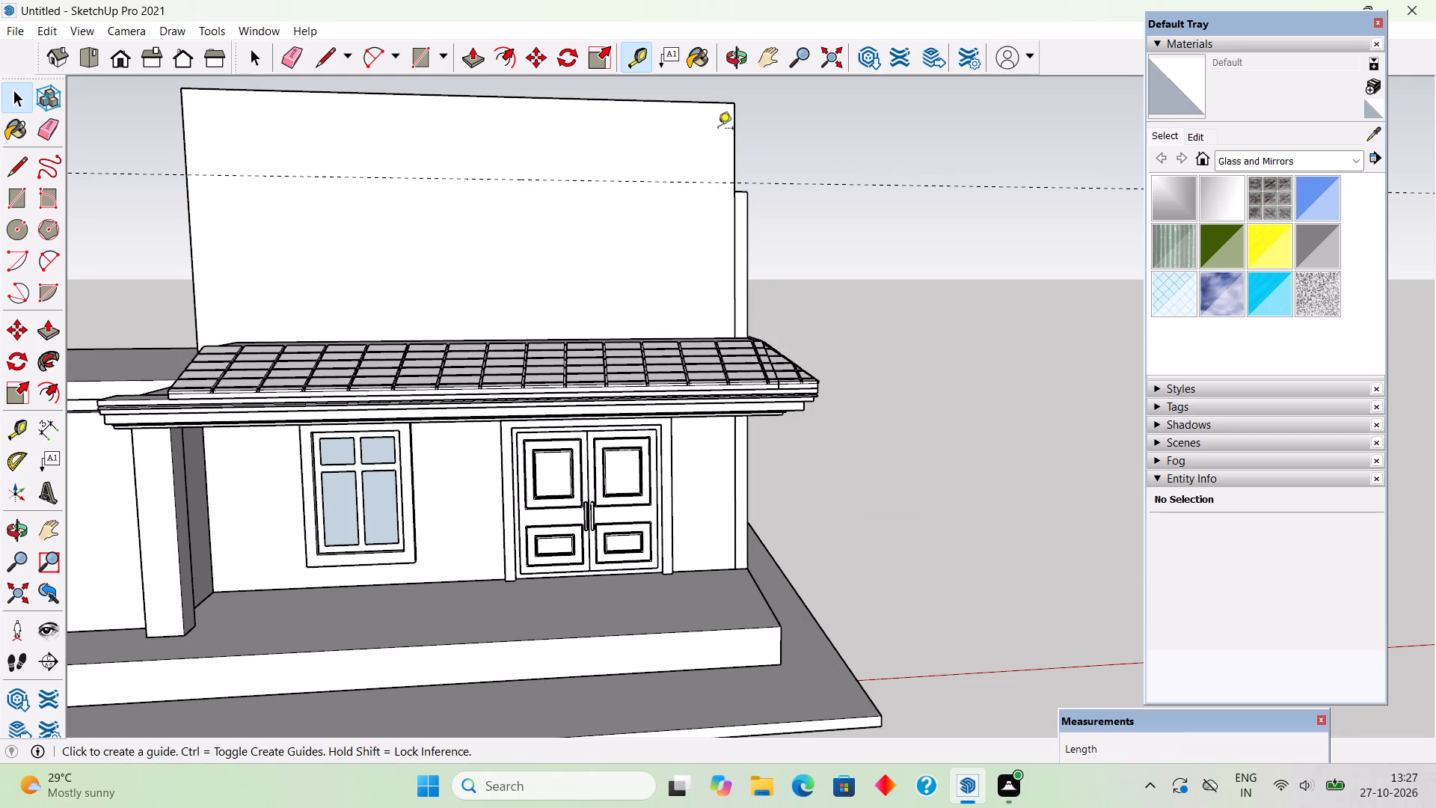
{"action": "left_click", "coordinate": [731, 166]}
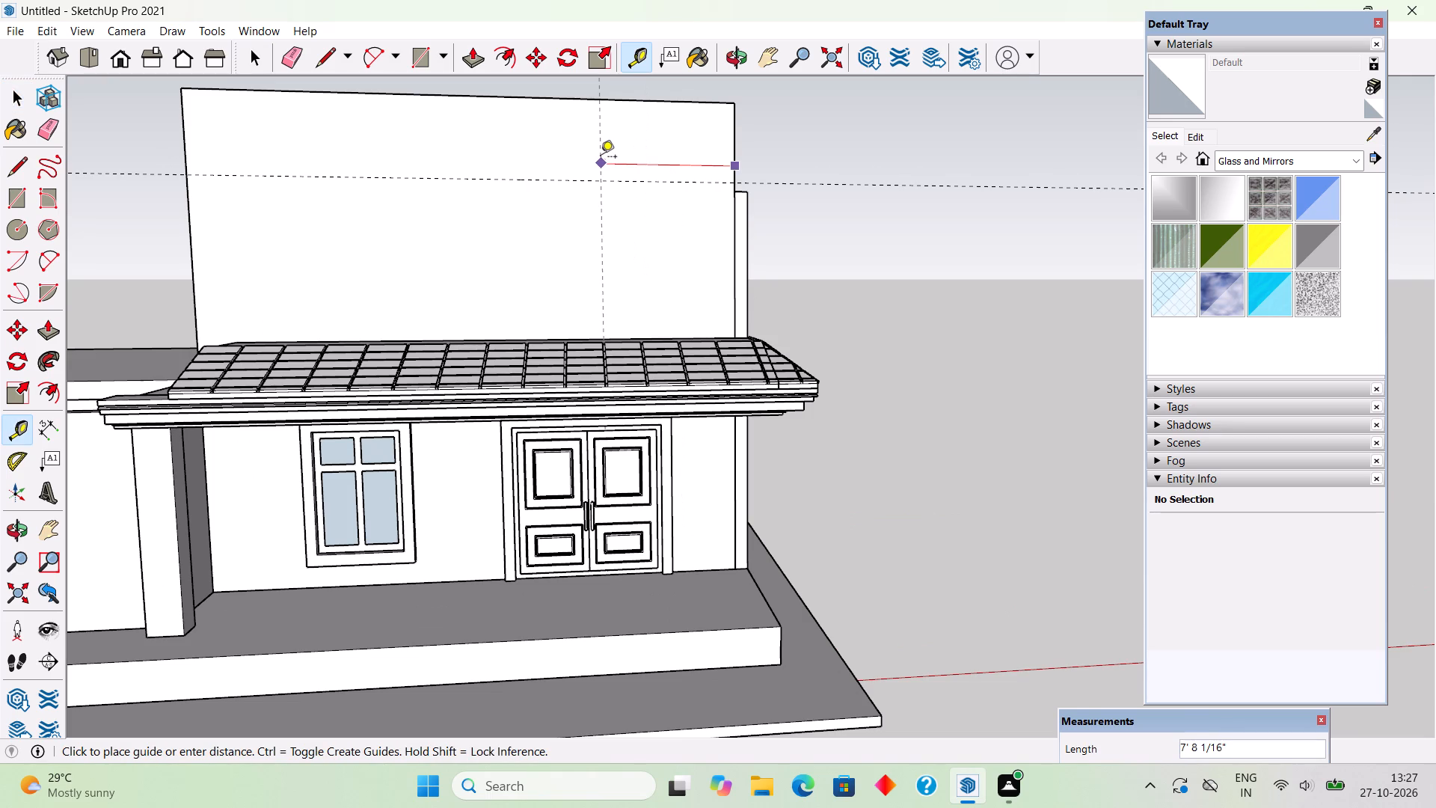
{"action": "type", "text": "4.5'"}
{"action": "key", "text": "Return"}
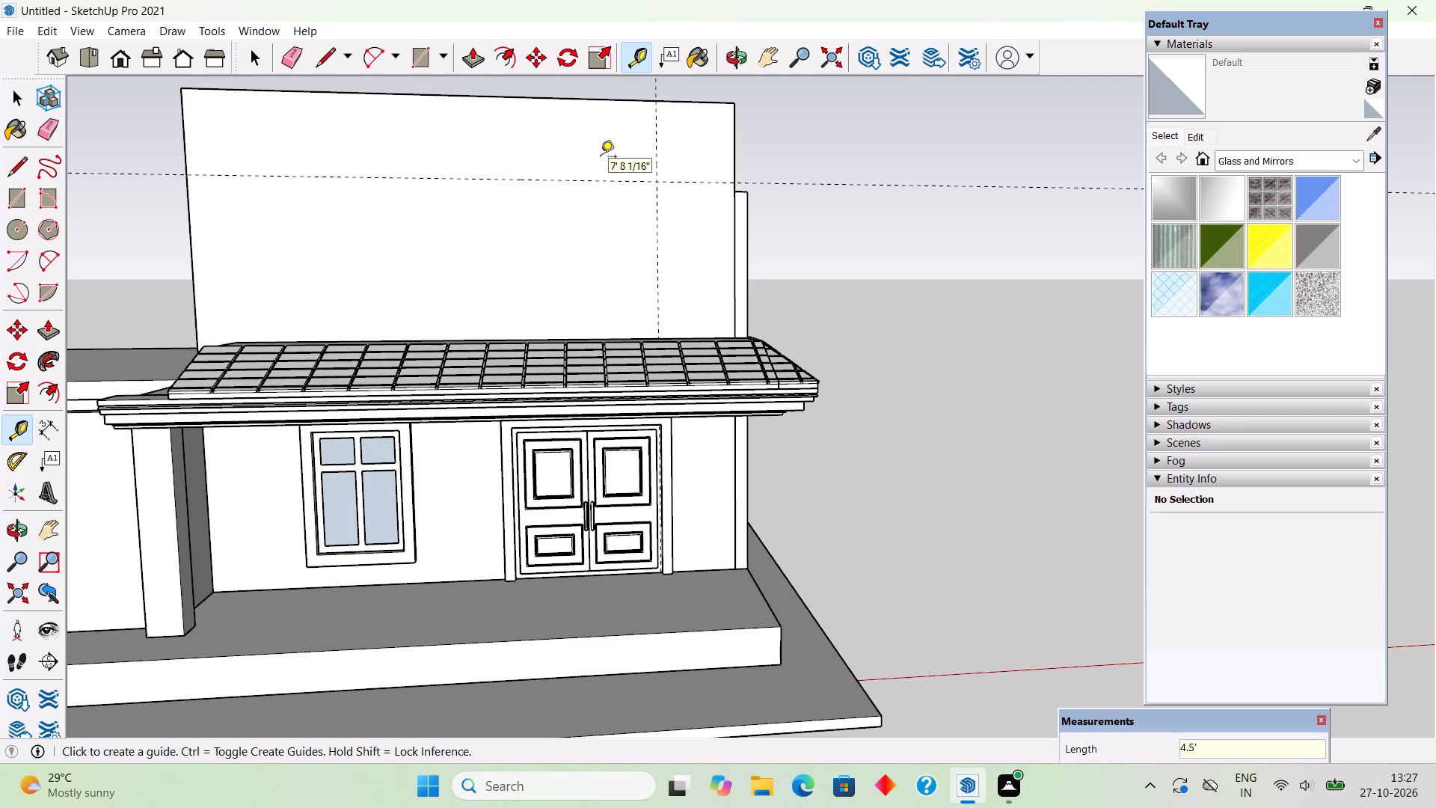
{"action": "left_click", "coordinate": [656, 272]}
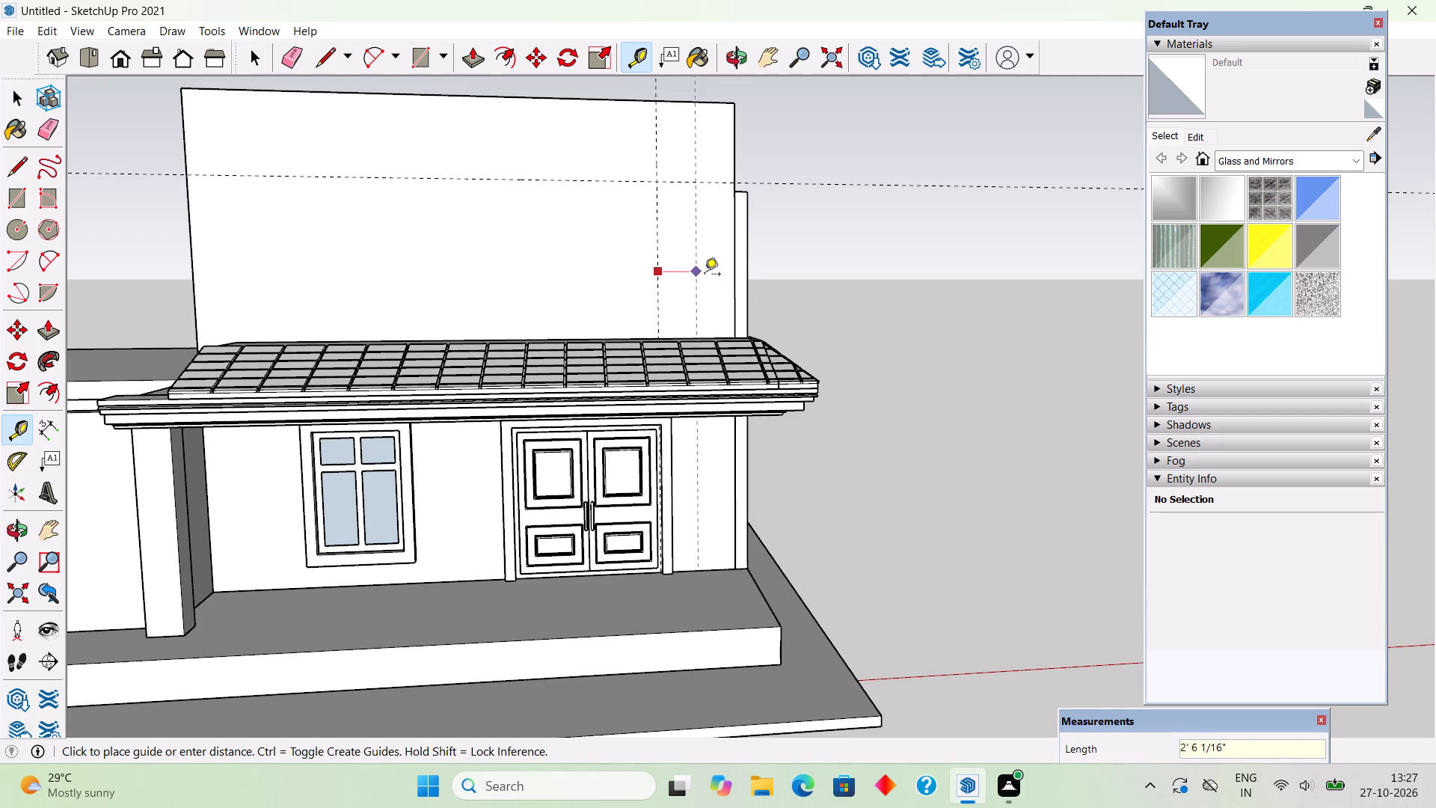
{"action": "key", "text": "8"}
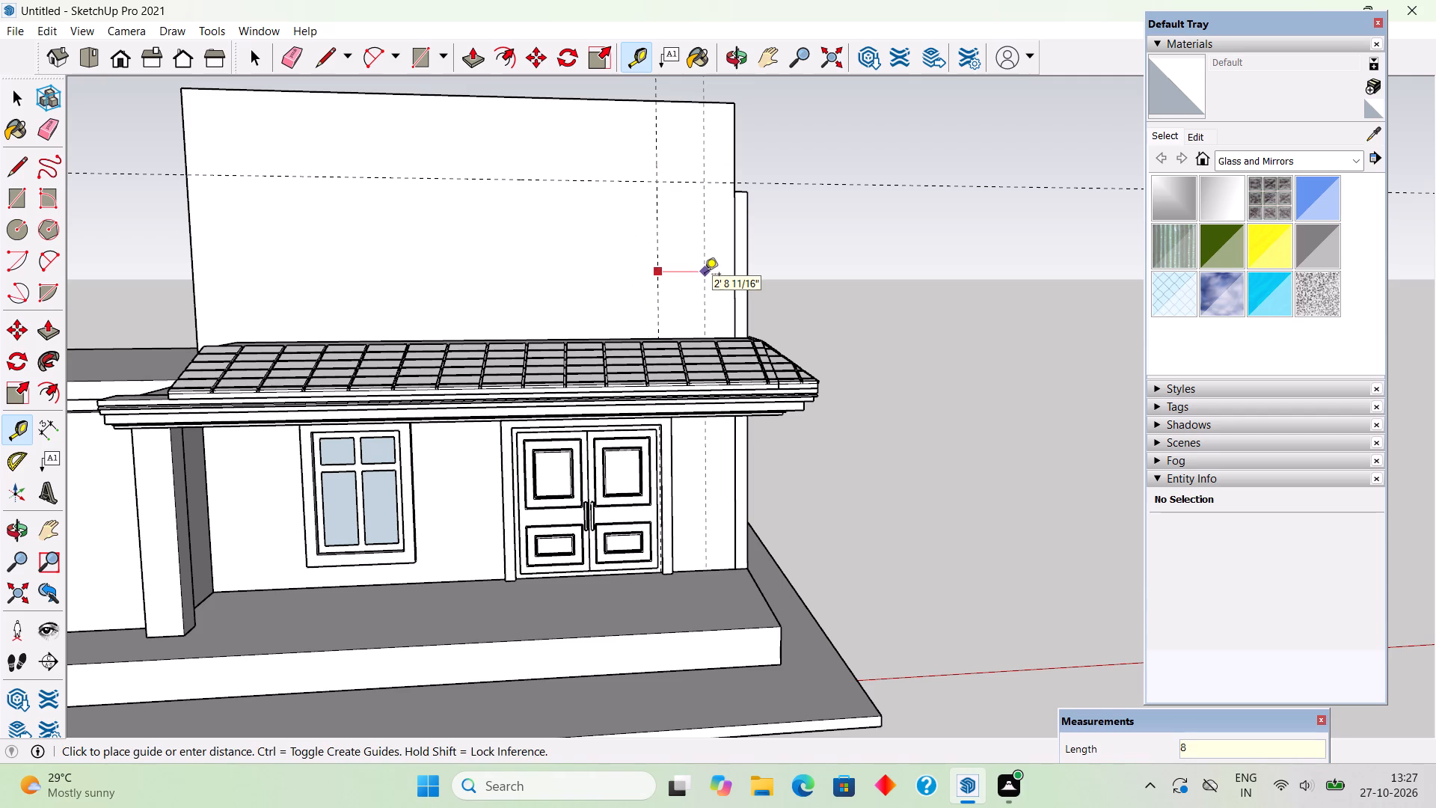
{"action": "key", "text": "shift+quotedbl"}
{"action": "key", "text": "Return"}
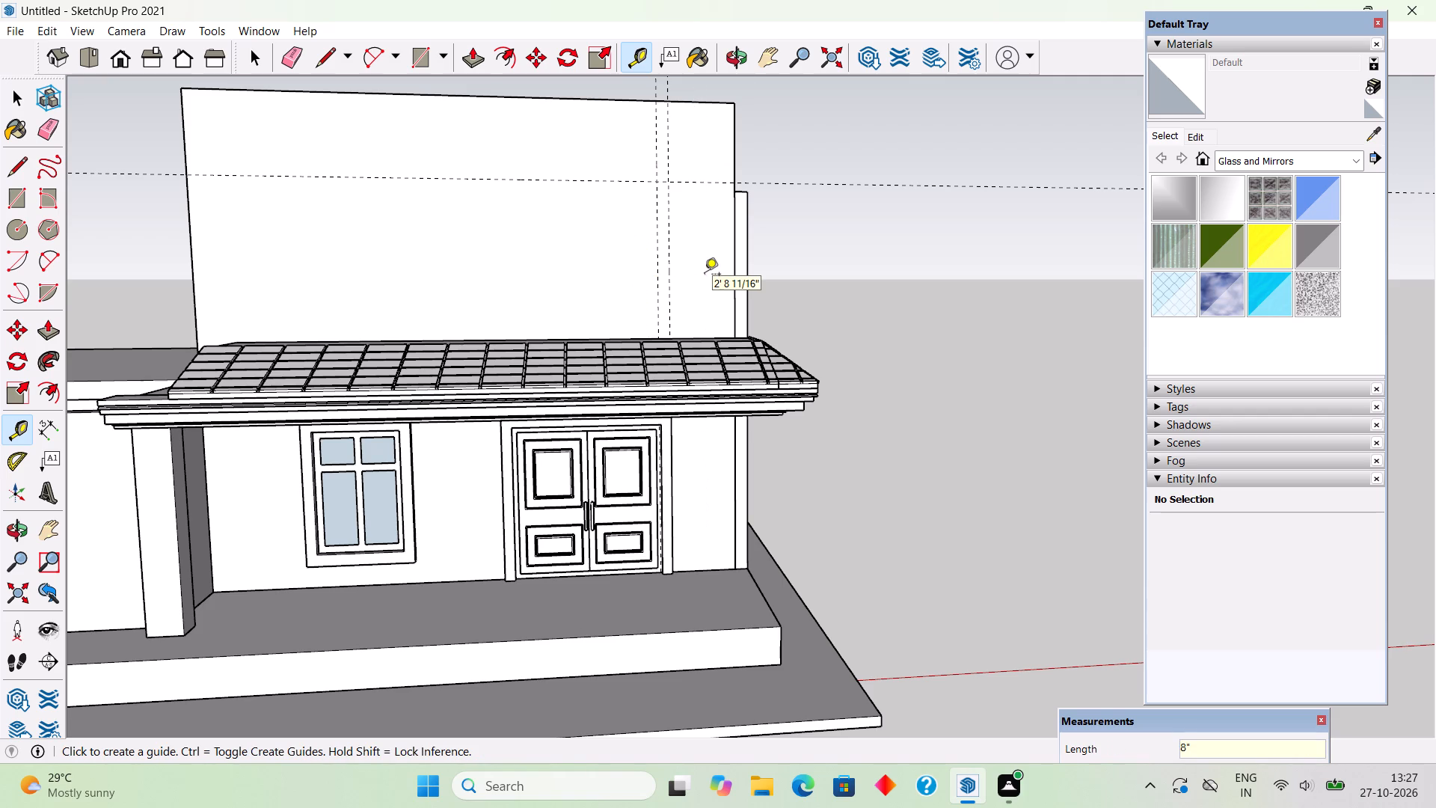
Place a vertical guide 9' farther along the wall from the 4.5' guide, and another 8" from it back toward the 4.5' guide.
{"action": "left_click", "coordinate": [659, 245]}
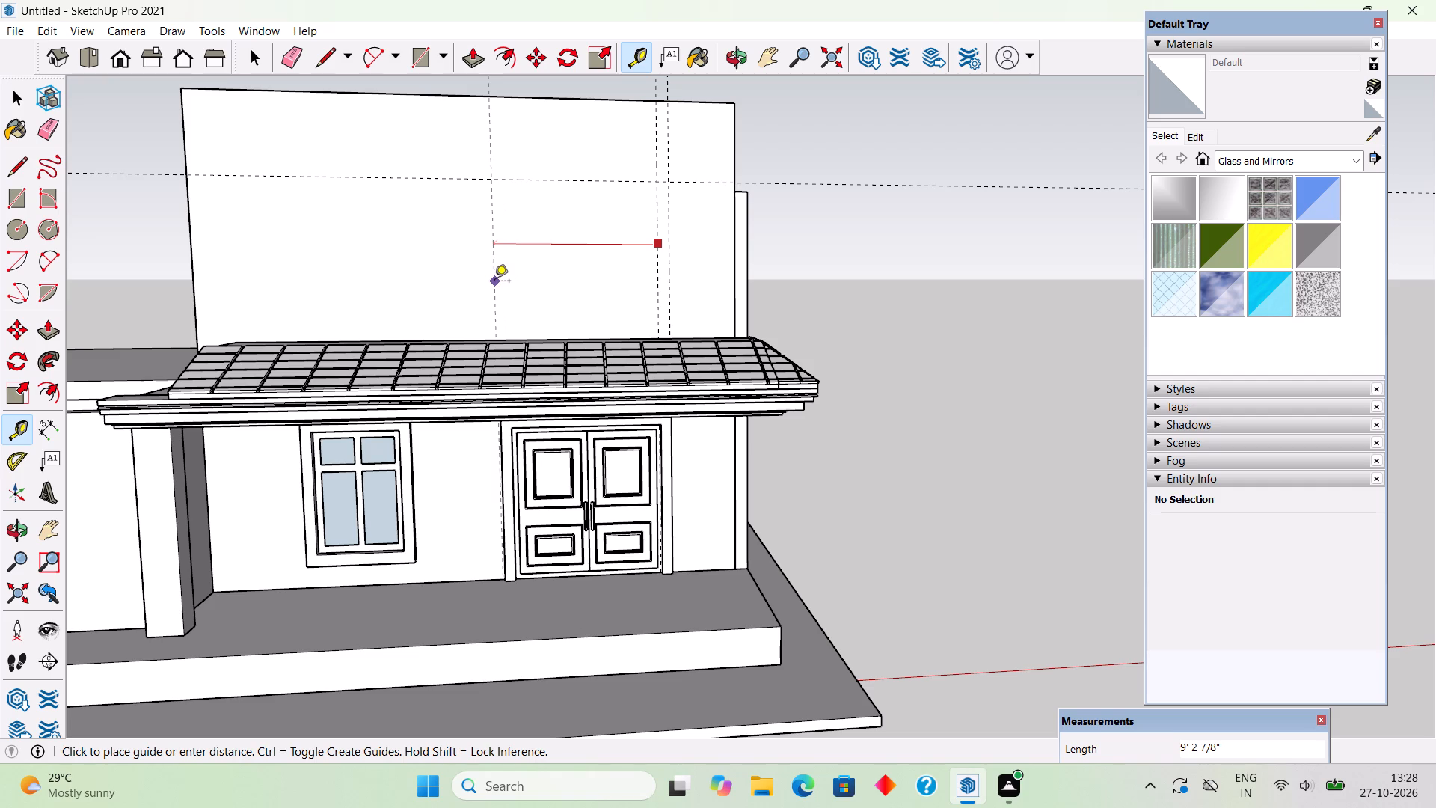
{"action": "type", "text": "9'"}
{"action": "key", "text": "Return"}
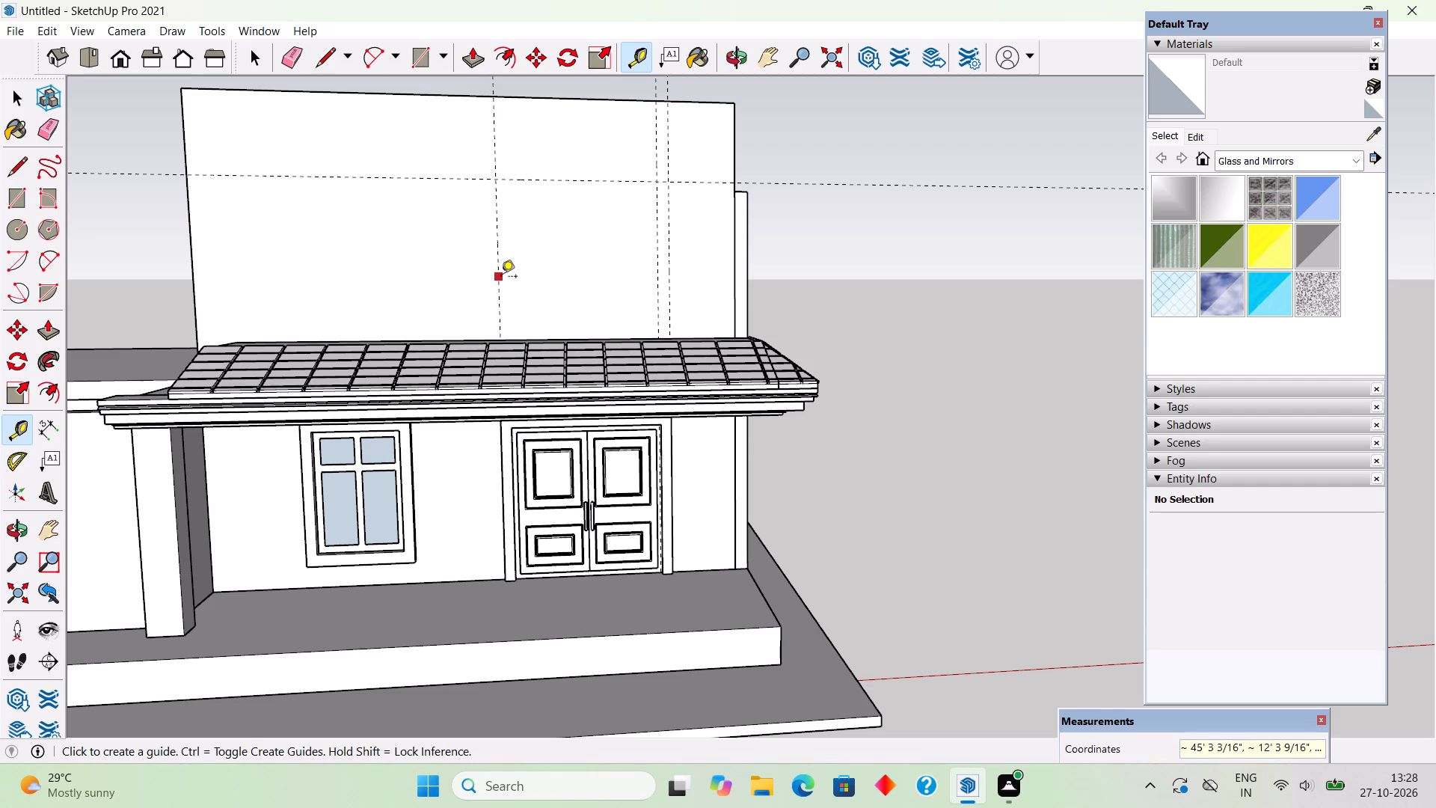
{"action": "left_click", "coordinate": [501, 278]}
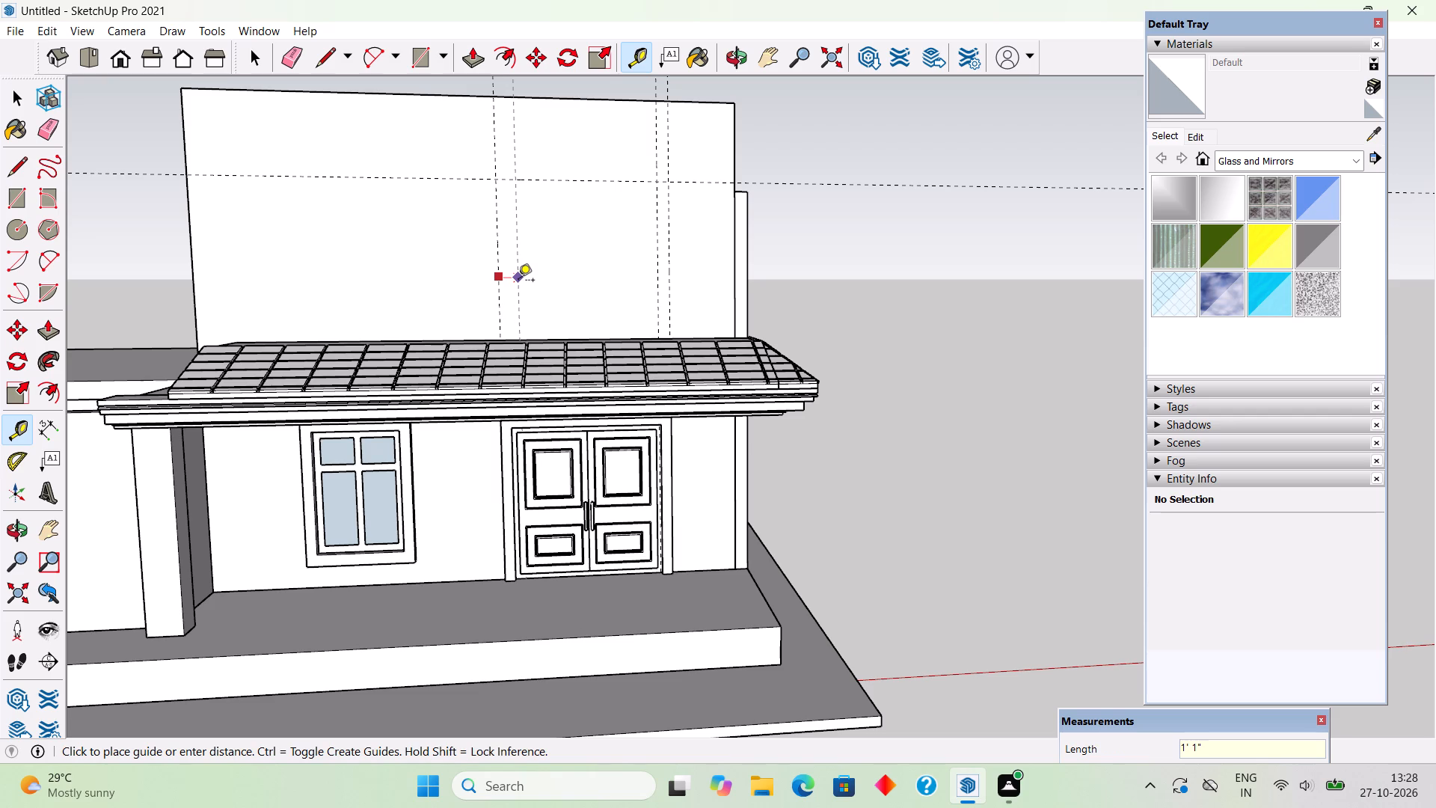
{"action": "type", "text": "8\""}
{"action": "key", "text": "Return"}
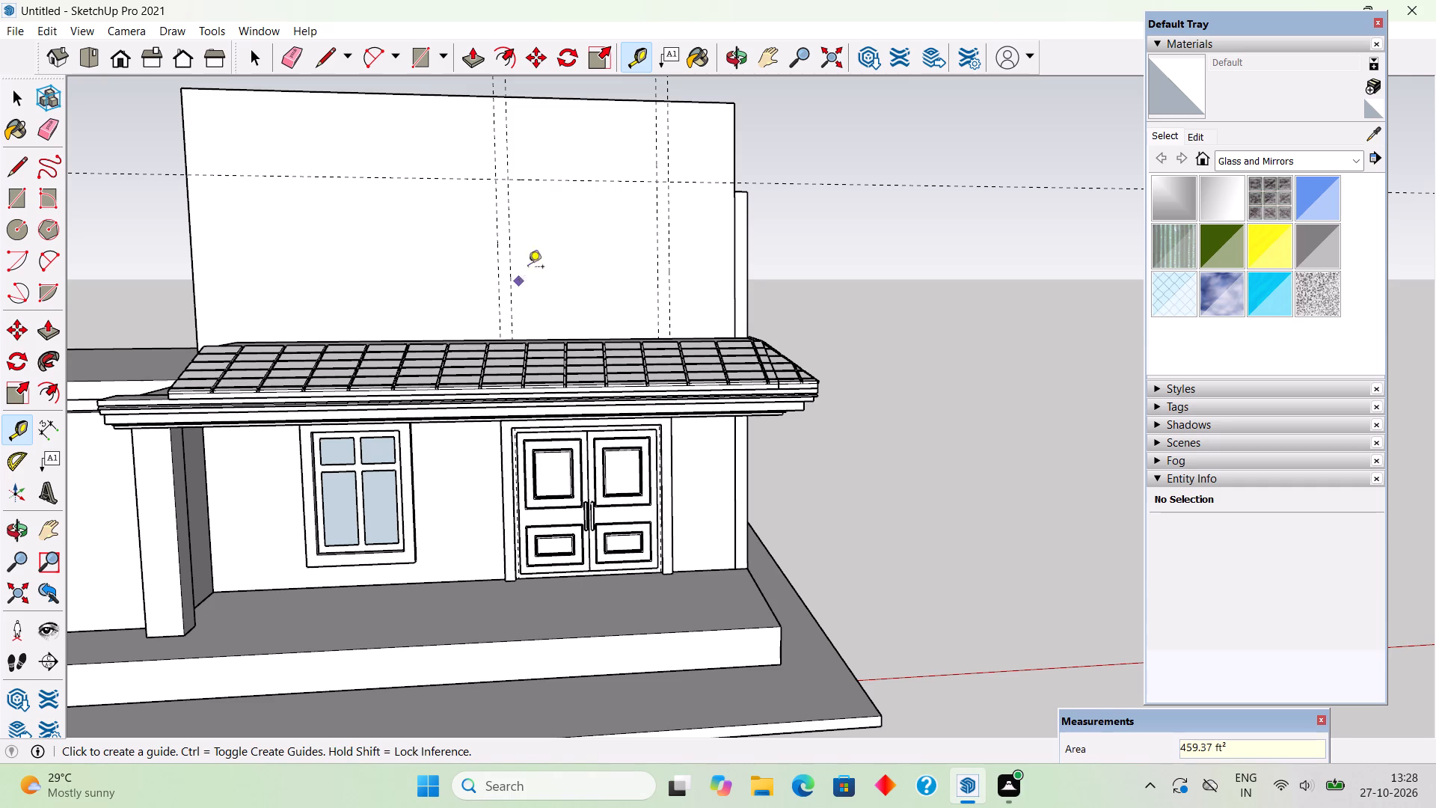
Place a horizontal guide 8" above the existing horizontal guide on the front upper wall.
{"action": "left_click", "coordinate": [599, 179]}
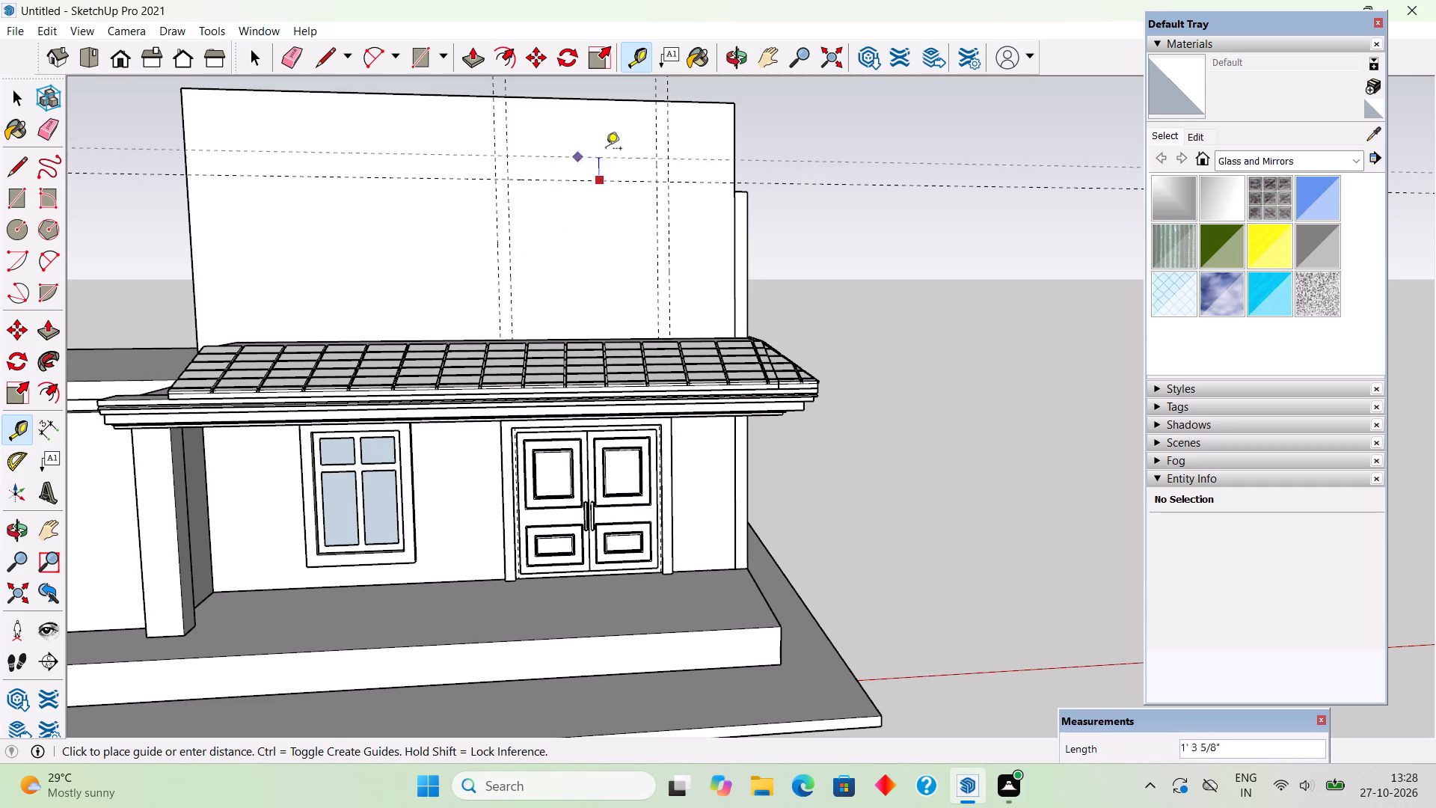
{"action": "type", "text": "8\""}
{"action": "key", "text": "Return"}
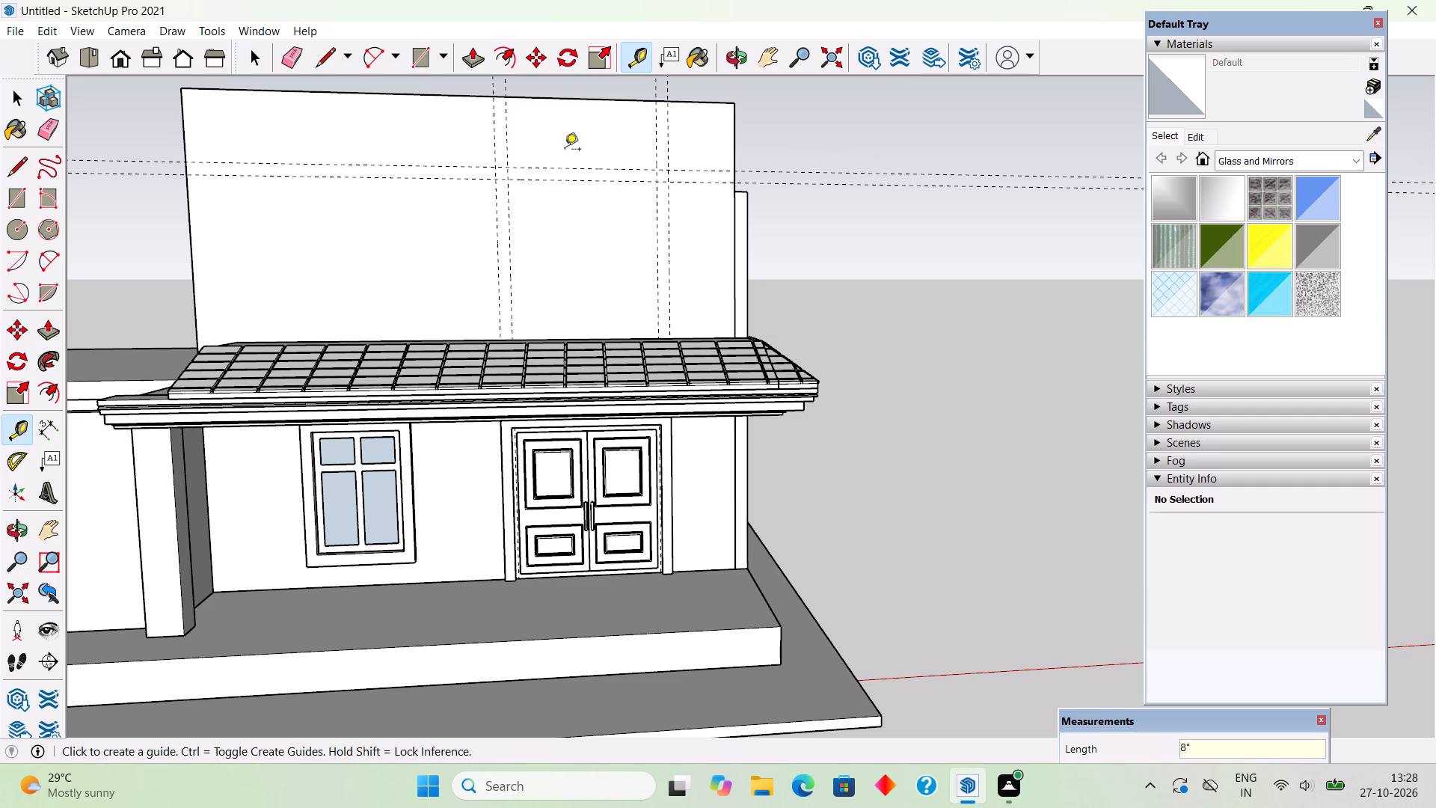
{"action": "key", "text": "space"}
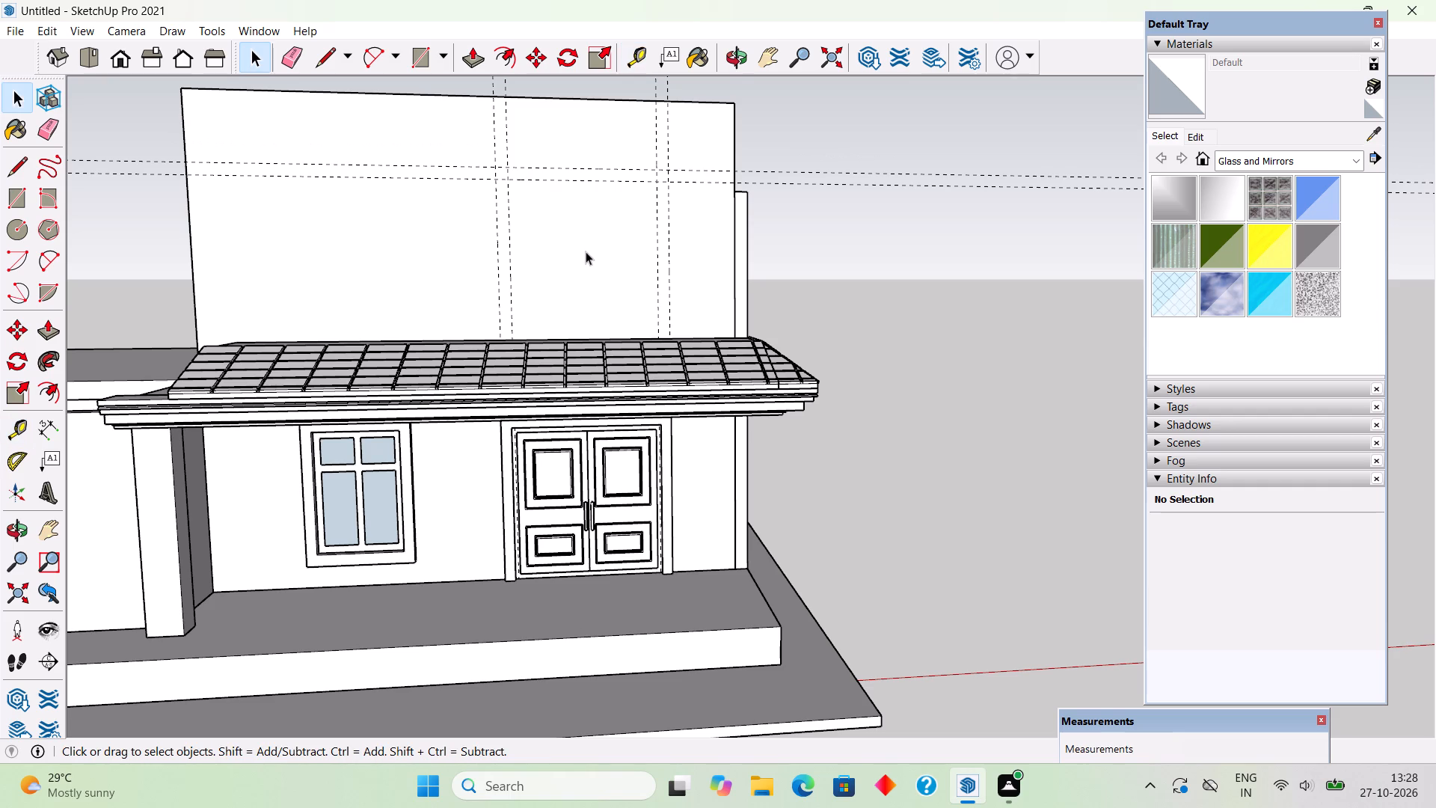
Open the front upper wall group and draw an 8' 4" by 9' rectangle between the inner vertical guides, from the lower horizontal guide to the porch roof.
{"action": "double_click", "coordinate": [586, 251]}
{"action": "middle_click_drag", "start_coordinate": [583, 271], "coordinate": [597, 355]}
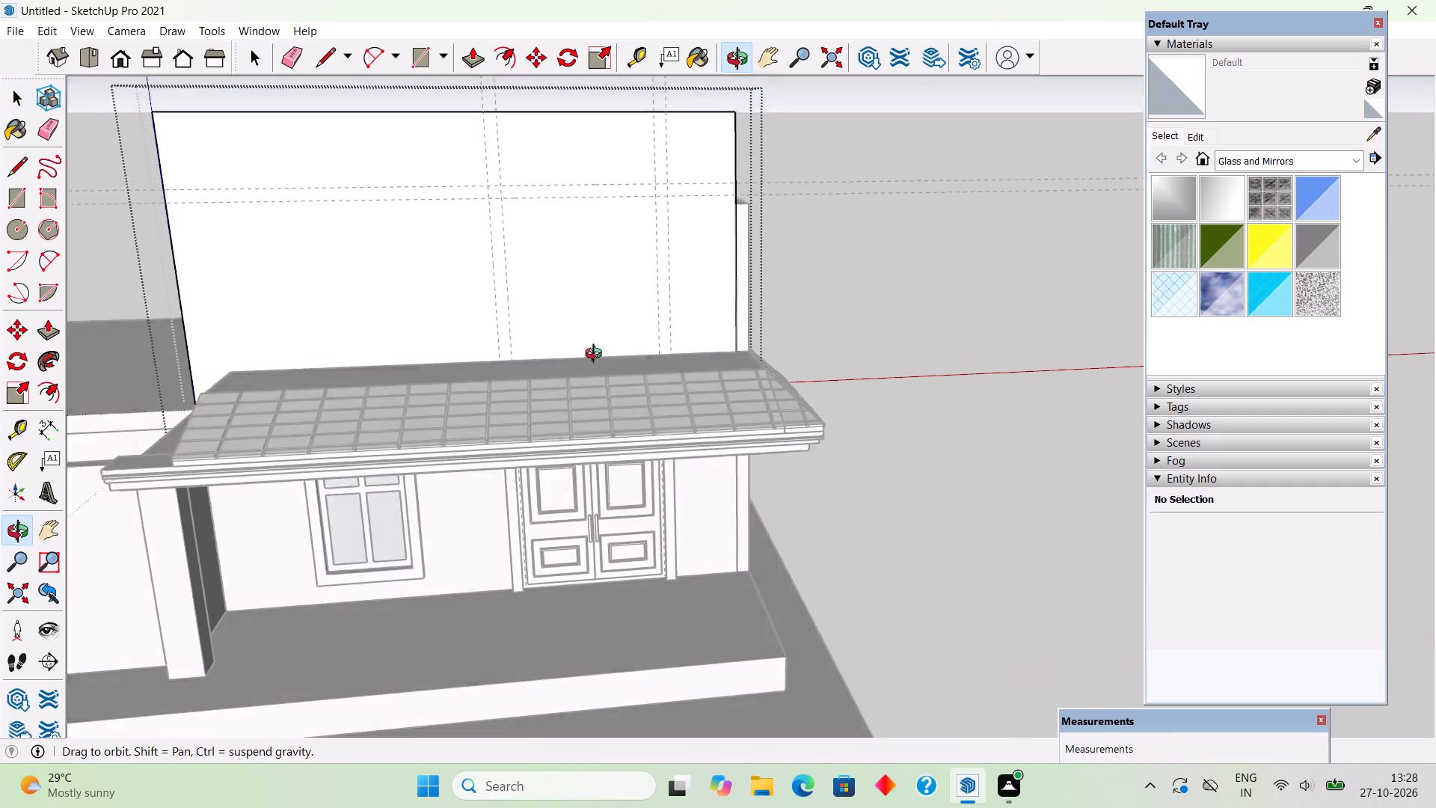
{"action": "middle_click_drag", "start_coordinate": [597, 355], "coordinate": [621, 485]}
{"action": "scroll", "coordinate": [521, 302], "scroll_direction": "up", "scroll_amount": 2}
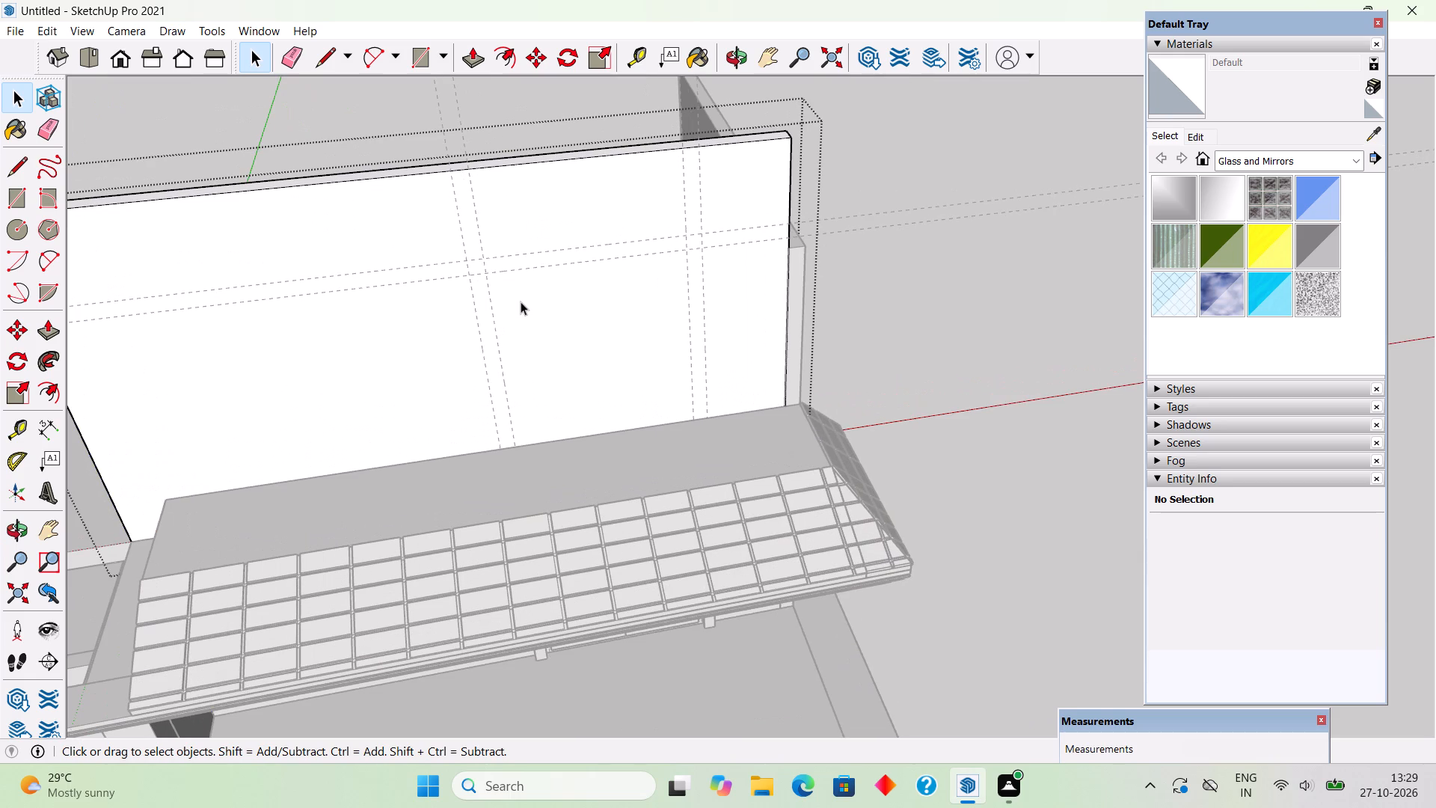
{"action": "scroll", "coordinate": [521, 302], "scroll_direction": "up", "scroll_amount": 2}
{"action": "key", "text": "r"}
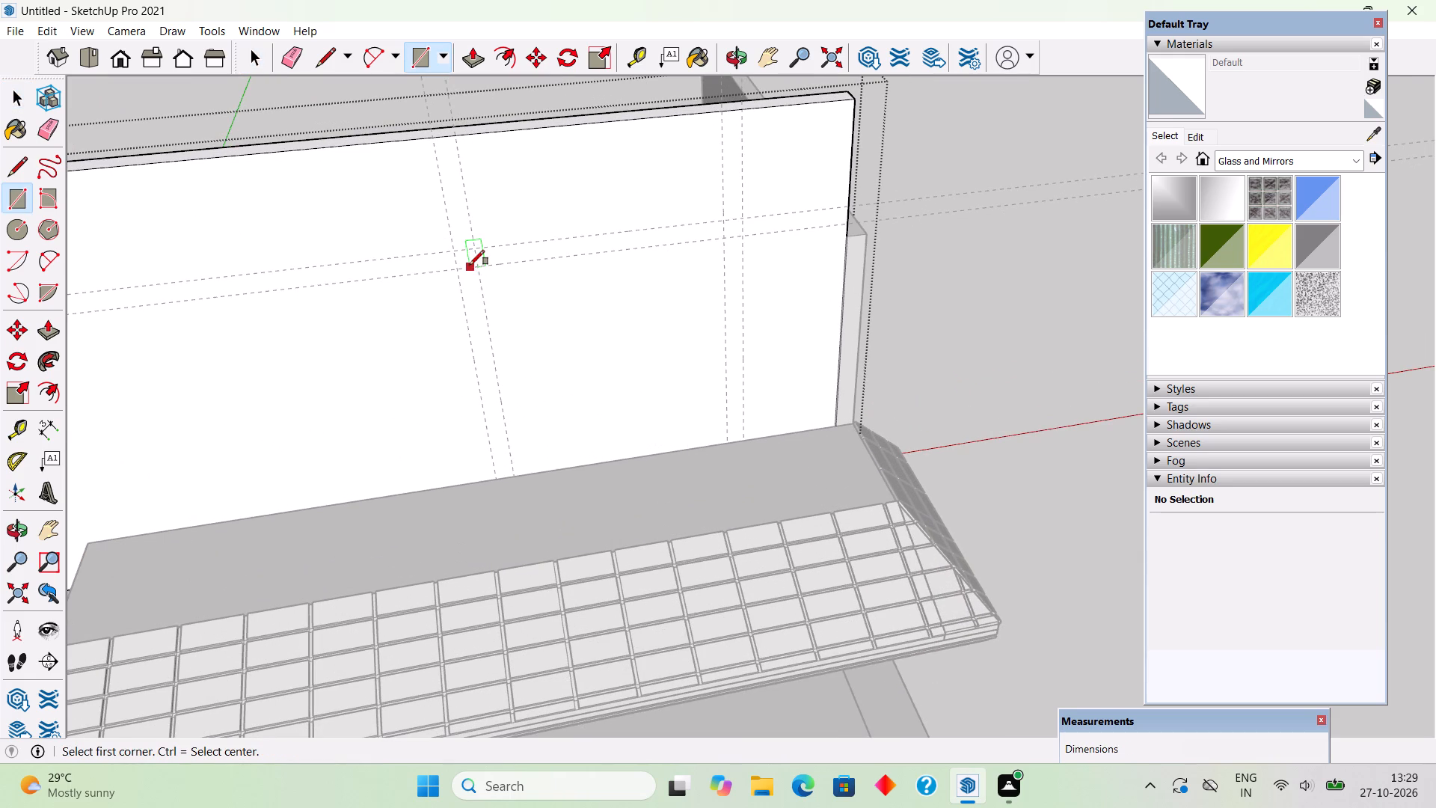
{"action": "left_click", "coordinate": [476, 266]}
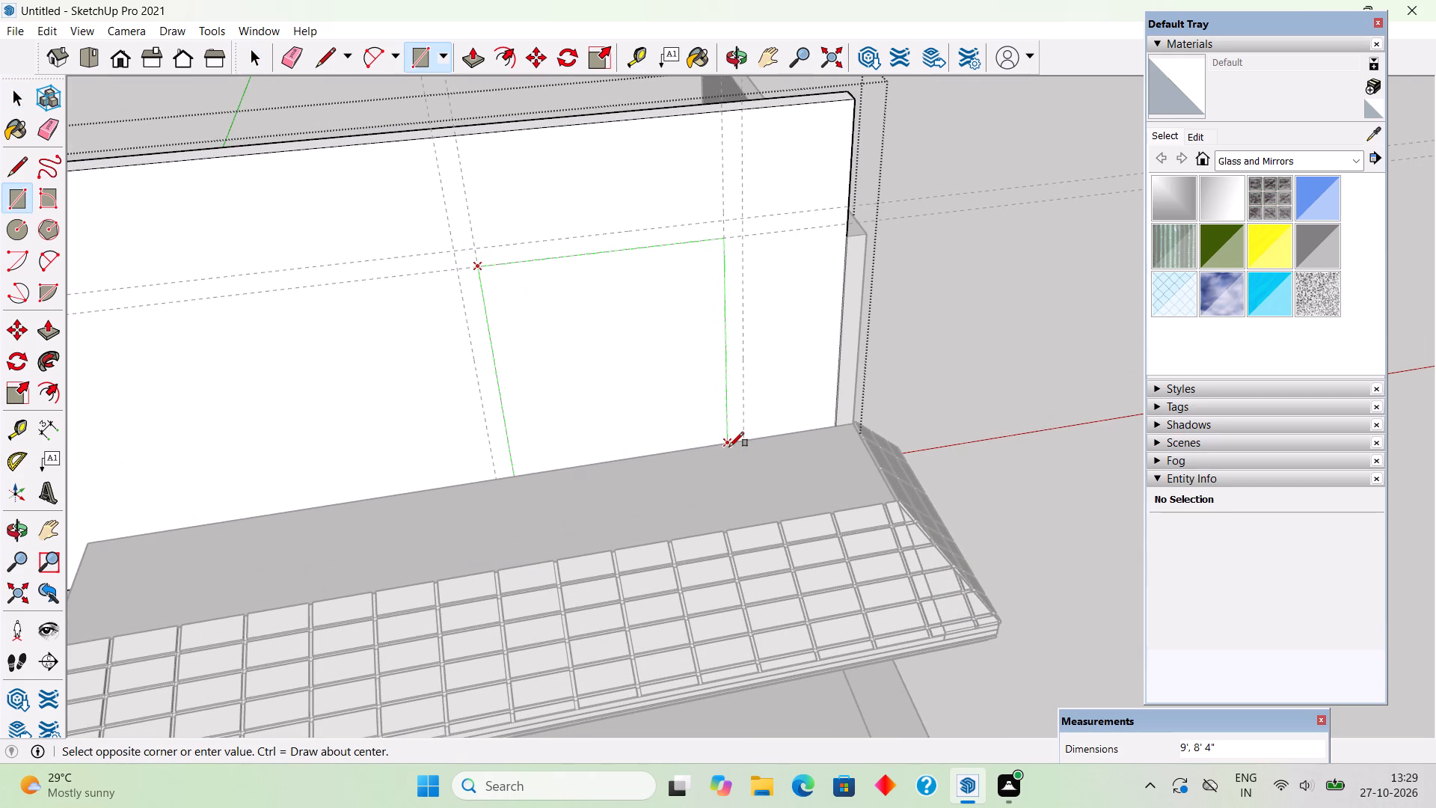
{"action": "left_click", "coordinate": [729, 447]}
{"action": "key", "text": "space"}
Push/Pull the rectangle 9" through the wall to cut the opening, and leave the wall group.
{"action": "key", "text": "p"}
{"action": "left_click_drag", "start_coordinate": [694, 416], "coordinate": [693, 415]}
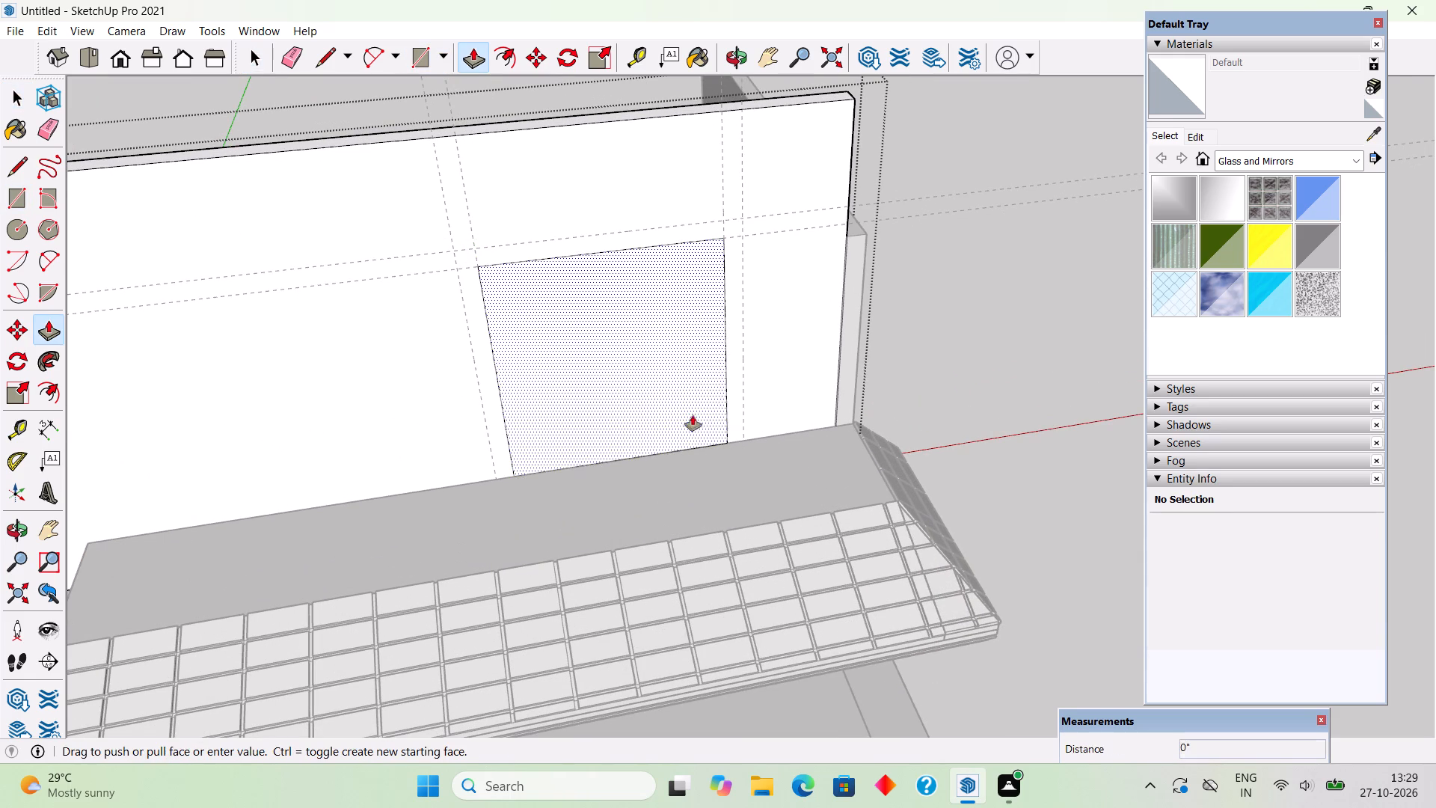
{"action": "left_click_drag", "start_coordinate": [693, 415], "coordinate": [617, 301]}
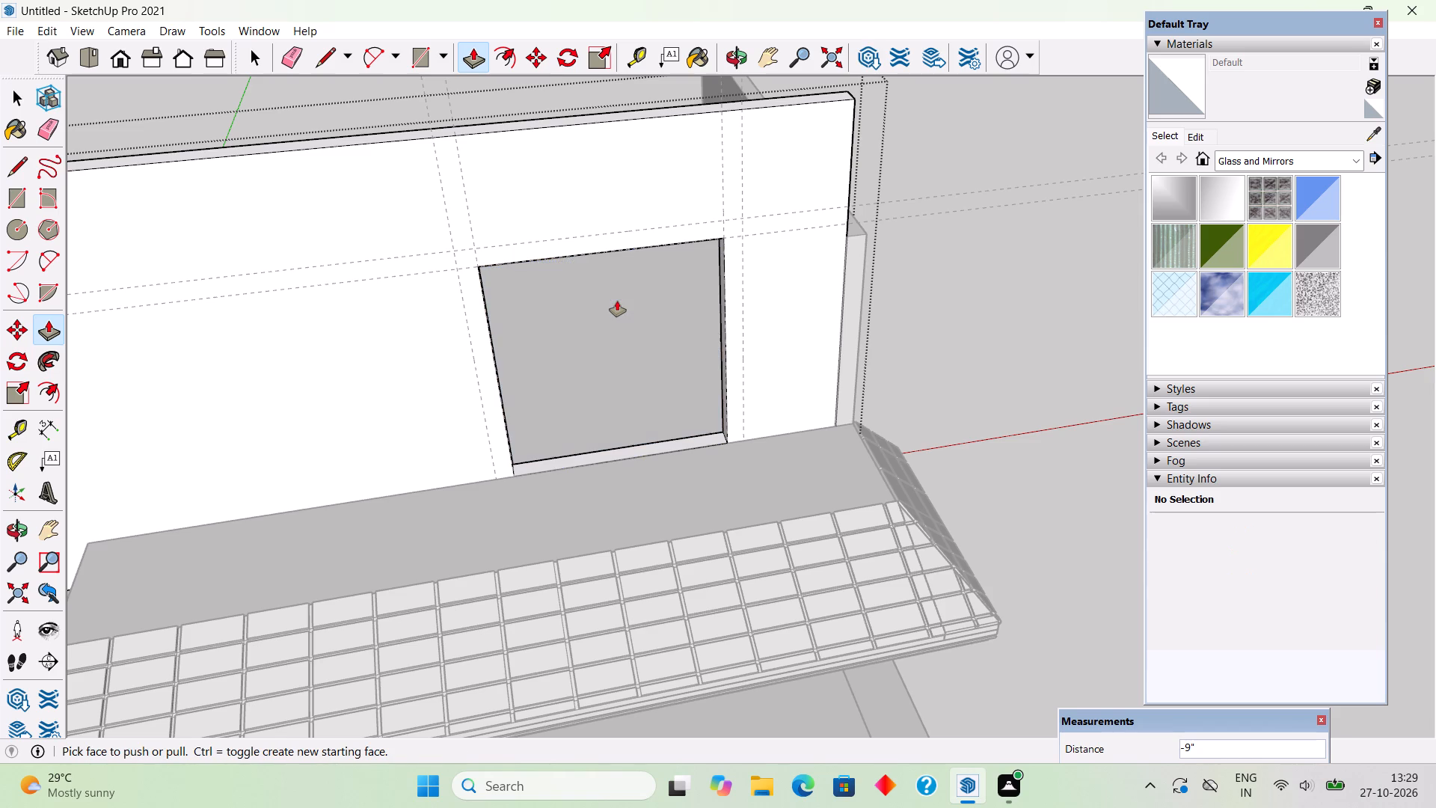
{"action": "key", "text": "space"}
{"action": "left_click", "coordinate": [1052, 357]}
{"action": "scroll", "coordinate": [979, 542], "scroll_direction": "down", "scroll_amount": 4}
{"action": "middle_click_drag", "start_coordinate": [900, 361], "coordinate": [869, 243]}
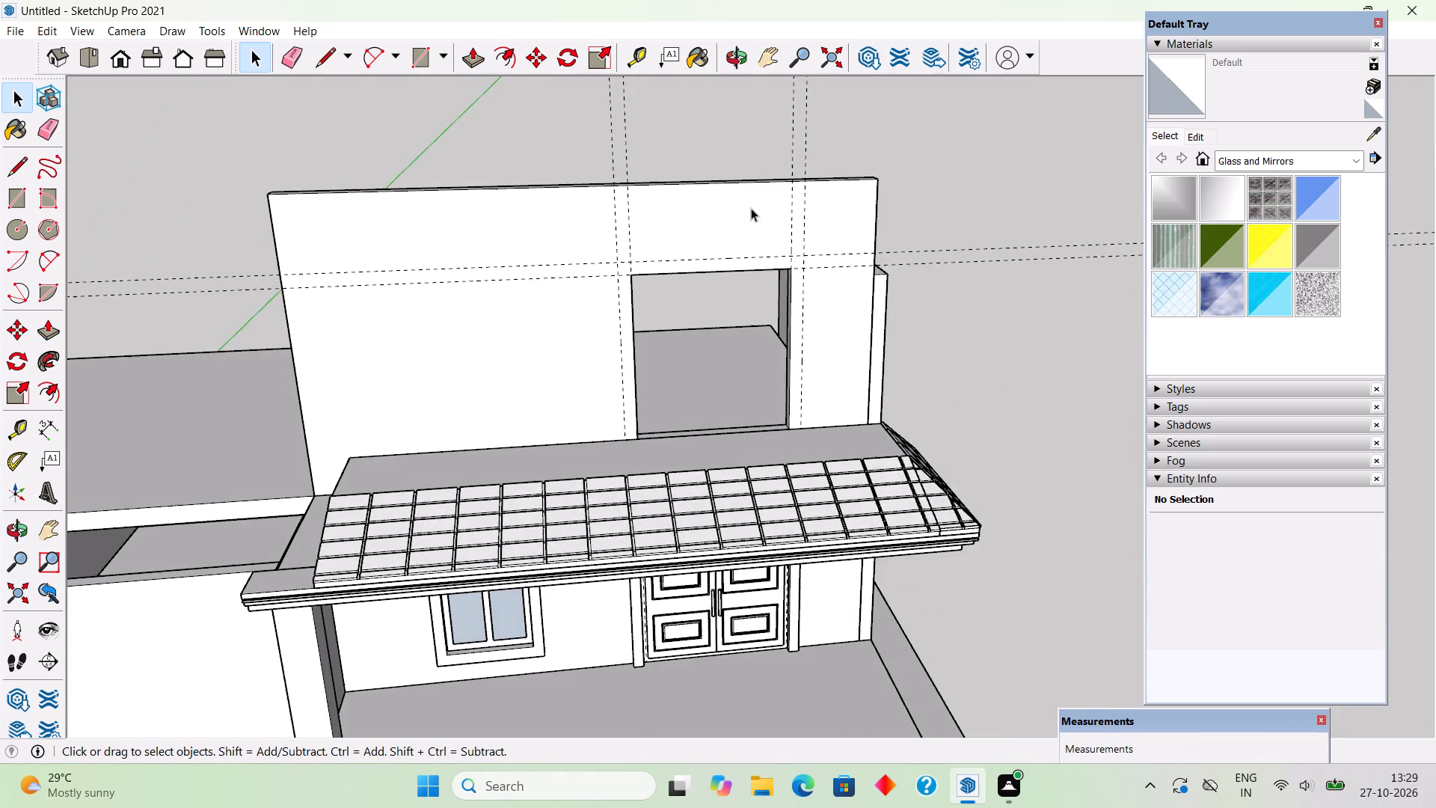
Draw an 8' 4" by 9' rectangle filling the new opening, outside the wall group.
{"action": "scroll", "coordinate": [749, 208], "scroll_direction": "up", "scroll_amount": 4}
{"action": "scroll", "coordinate": [759, 301], "scroll_direction": "up", "scroll_amount": 2}
{"action": "middle_click_drag", "start_coordinate": [764, 265], "coordinate": [775, 229]}
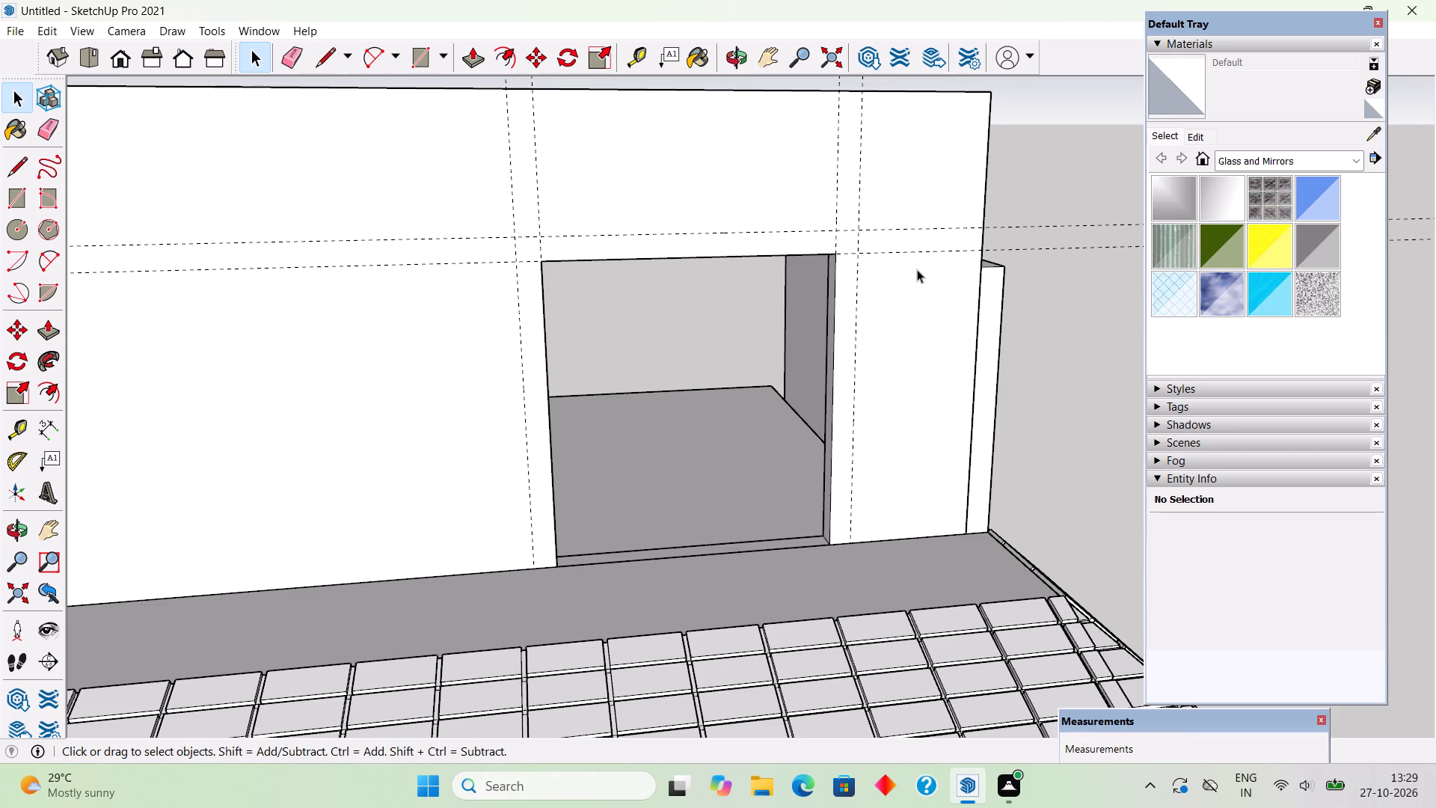
{"action": "key", "text": "r"}
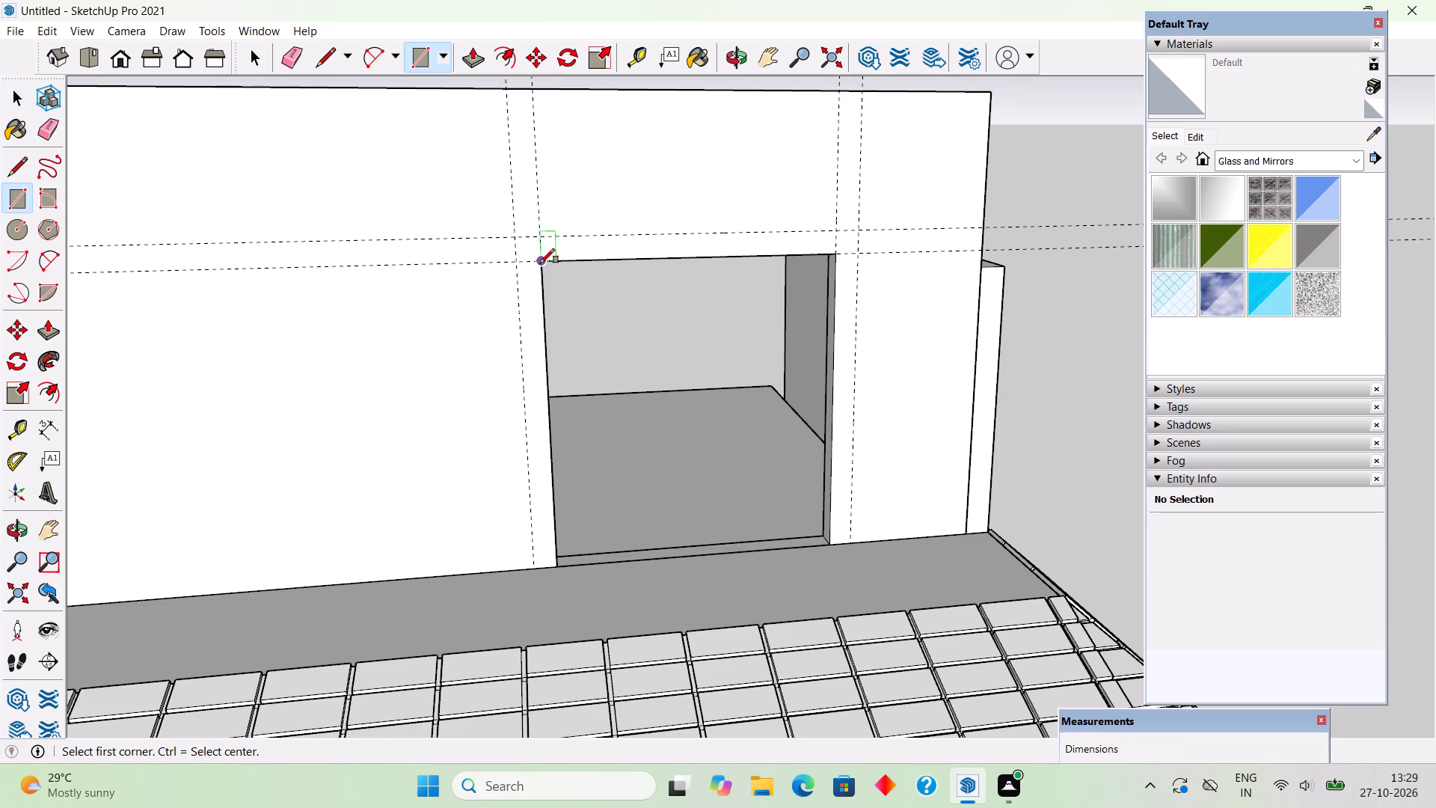
{"action": "left_click", "coordinate": [540, 263]}
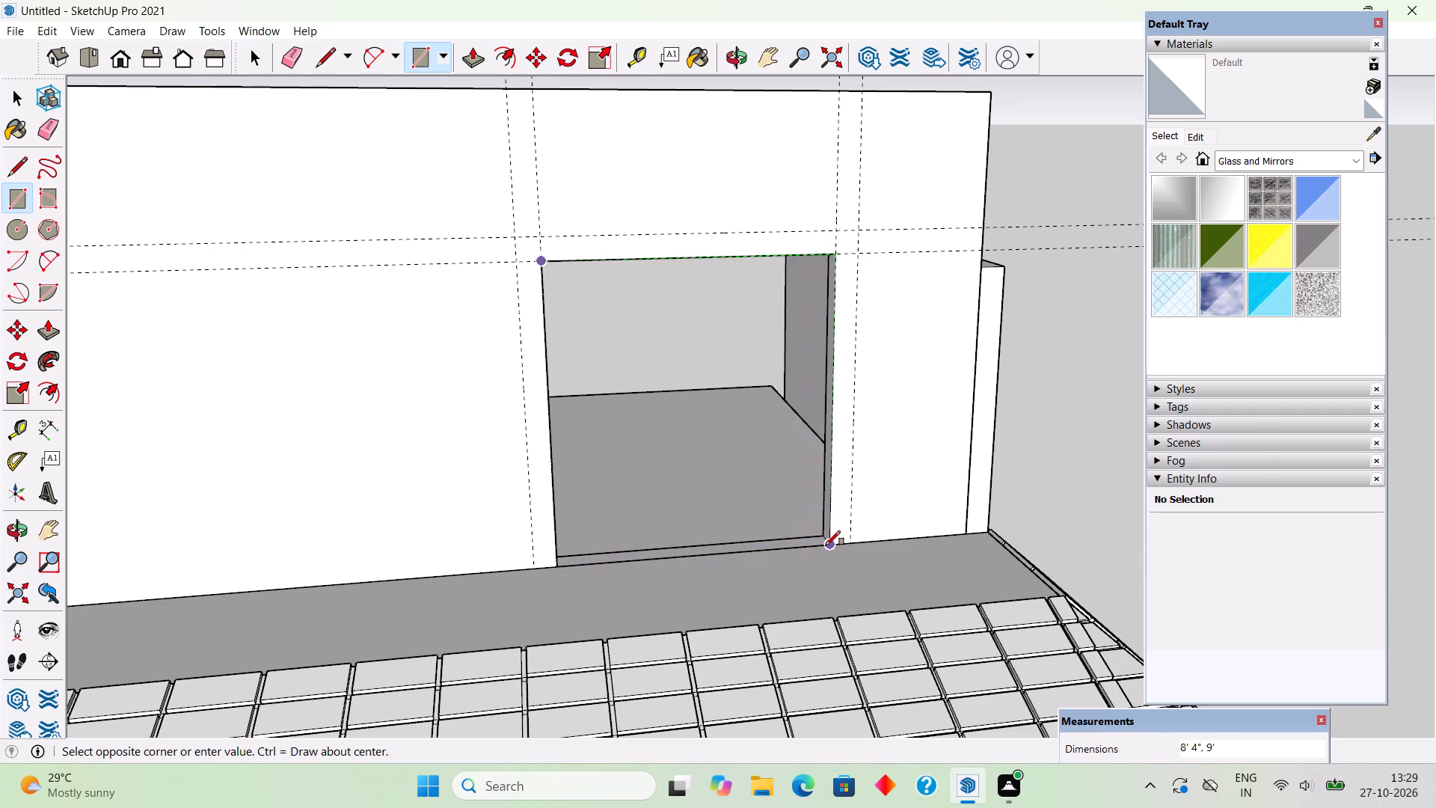
{"action": "left_click", "coordinate": [826, 545]}
Place a horizontal guide 8" above the bottom edge of the opening's rectangle and draw a line along it across the rectangle.
{"action": "key", "text": "t"}
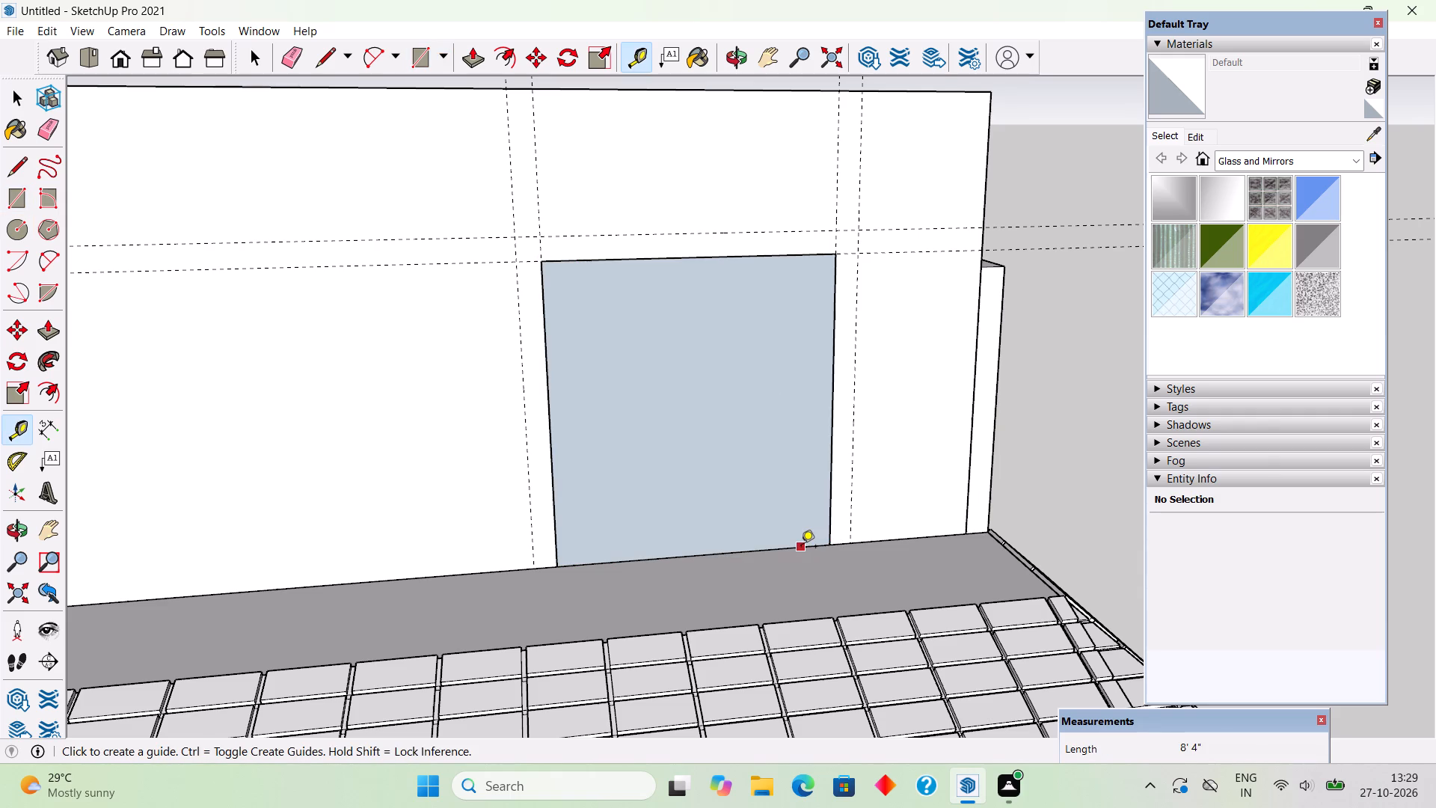
{"action": "left_click", "coordinate": [801, 548]}
{"action": "type", "text": "8\""}
{"action": "key", "text": "Return"}
{"action": "key", "text": "l"}
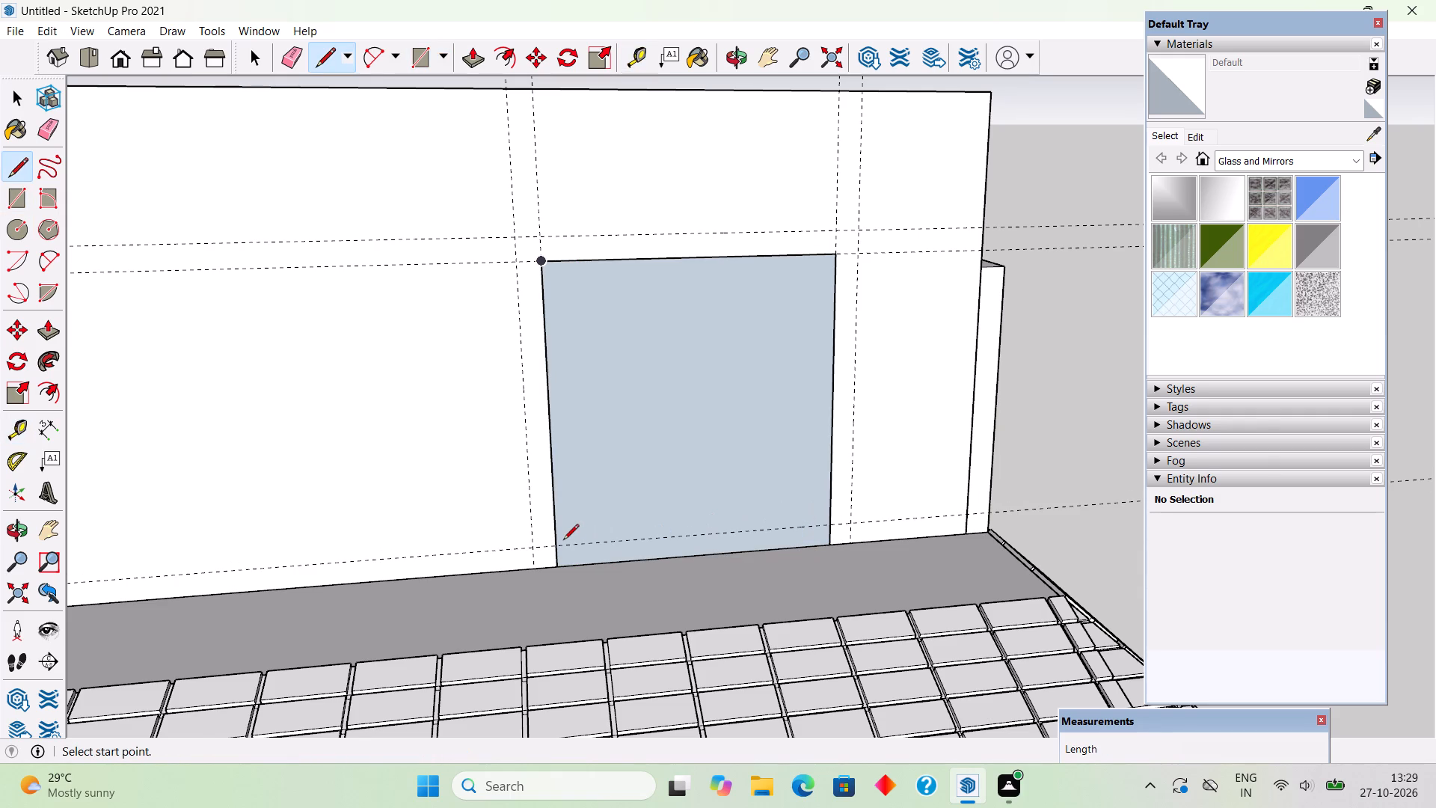
{"action": "left_click", "coordinate": [563, 541]}
{"action": "left_click", "coordinate": [830, 524]}
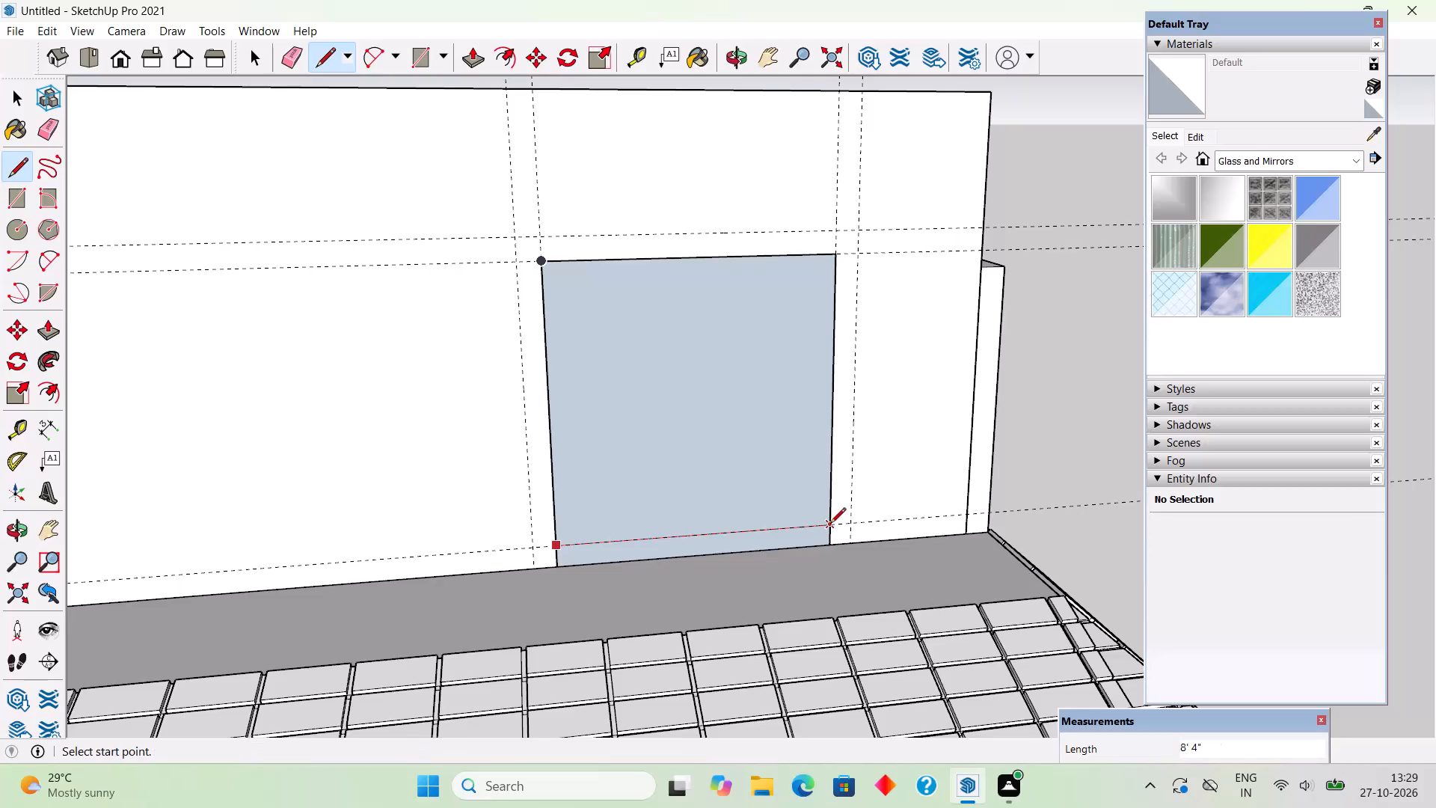
Offset the edges of the rectangle's upper part 8" outward to outline a frame around the opening.
{"action": "key", "text": "f"}
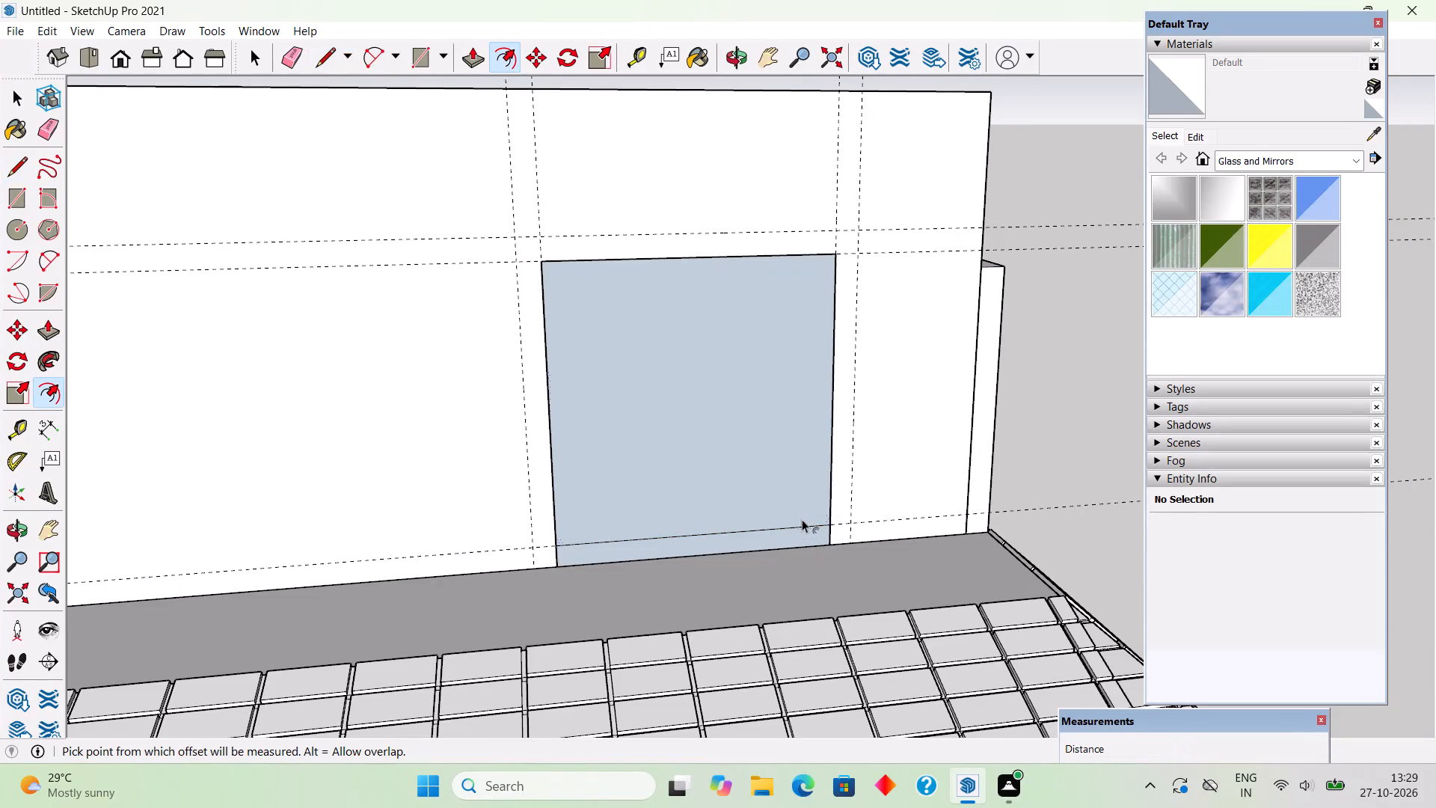
{"action": "left_click", "coordinate": [803, 518]}
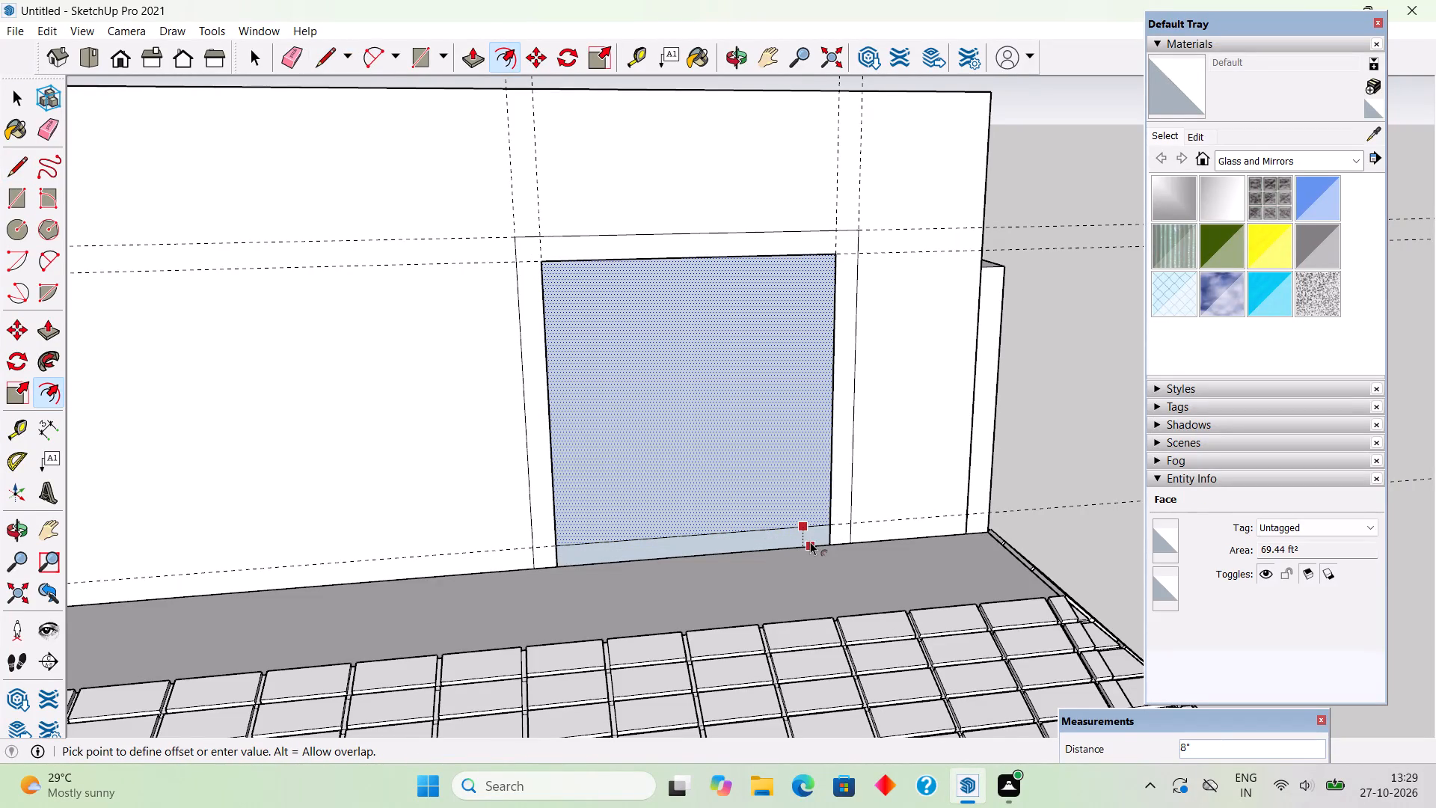
{"action": "left_click", "coordinate": [810, 542]}
Delete the two faces inside the frame outline, the dividing line between them and the bottom edge across the opening.
{"action": "key", "text": "space"}
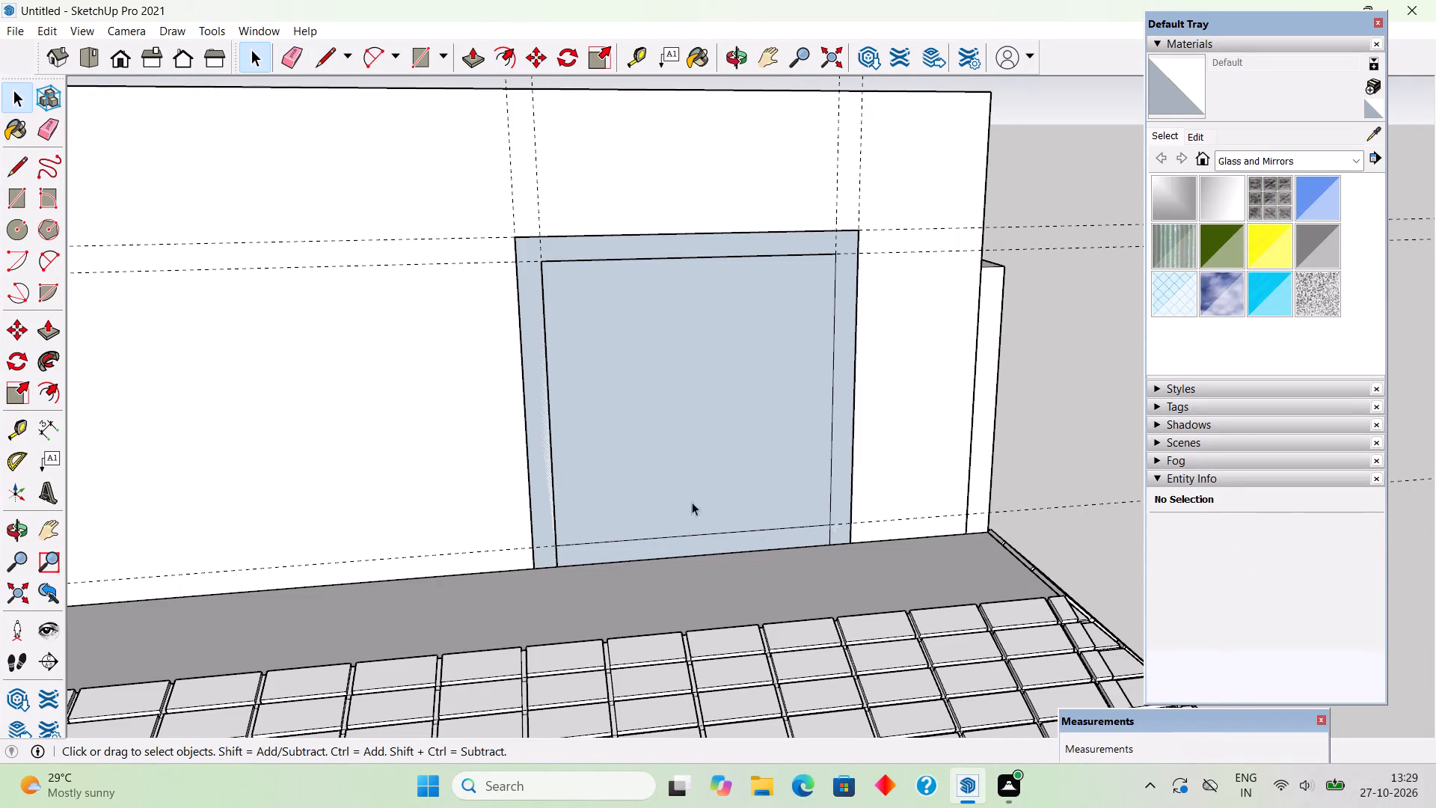
{"action": "left_click", "coordinate": [594, 473]}
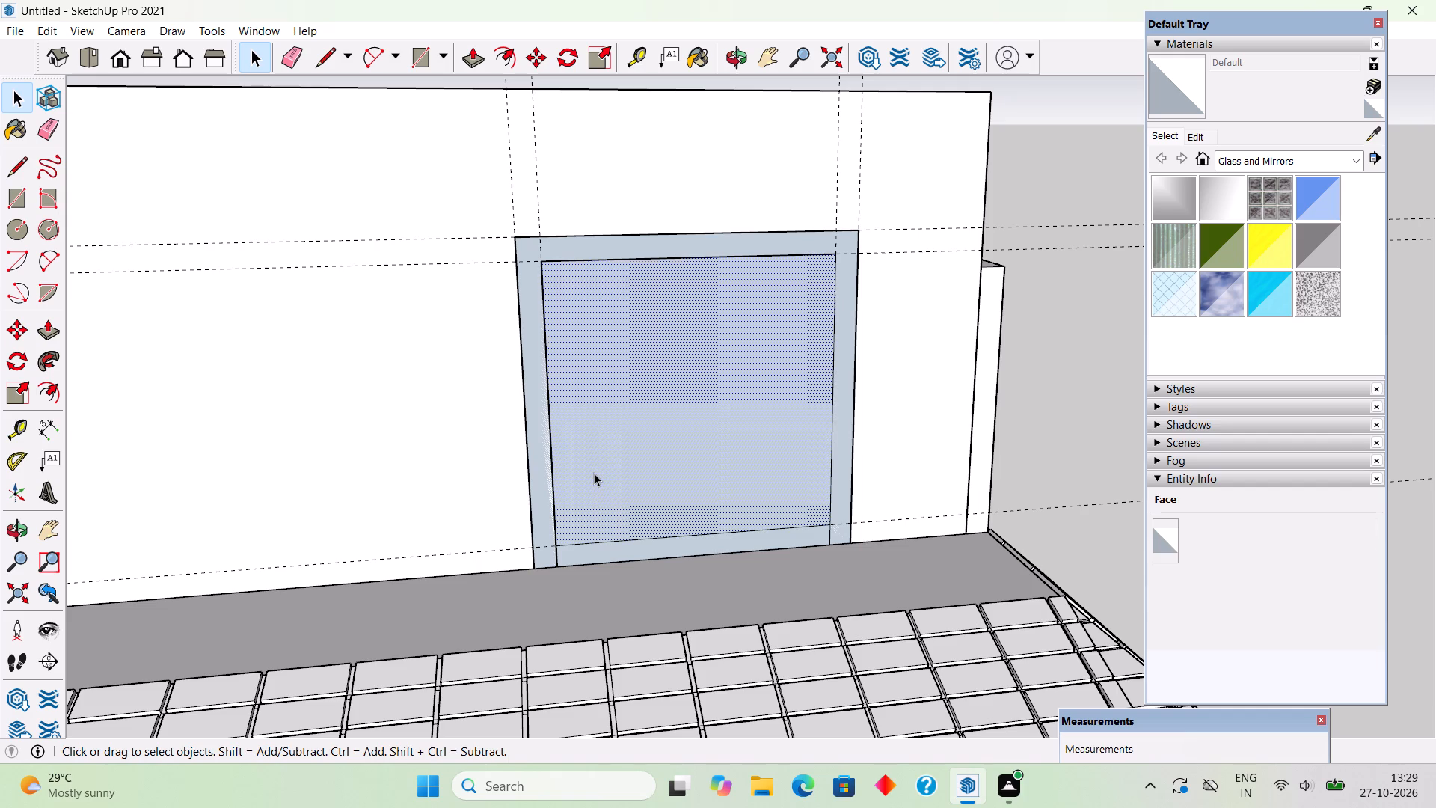
{"action": "key", "text": "Delete"}
{"action": "left_click", "coordinate": [628, 545]}
{"action": "key", "text": "Delete"}
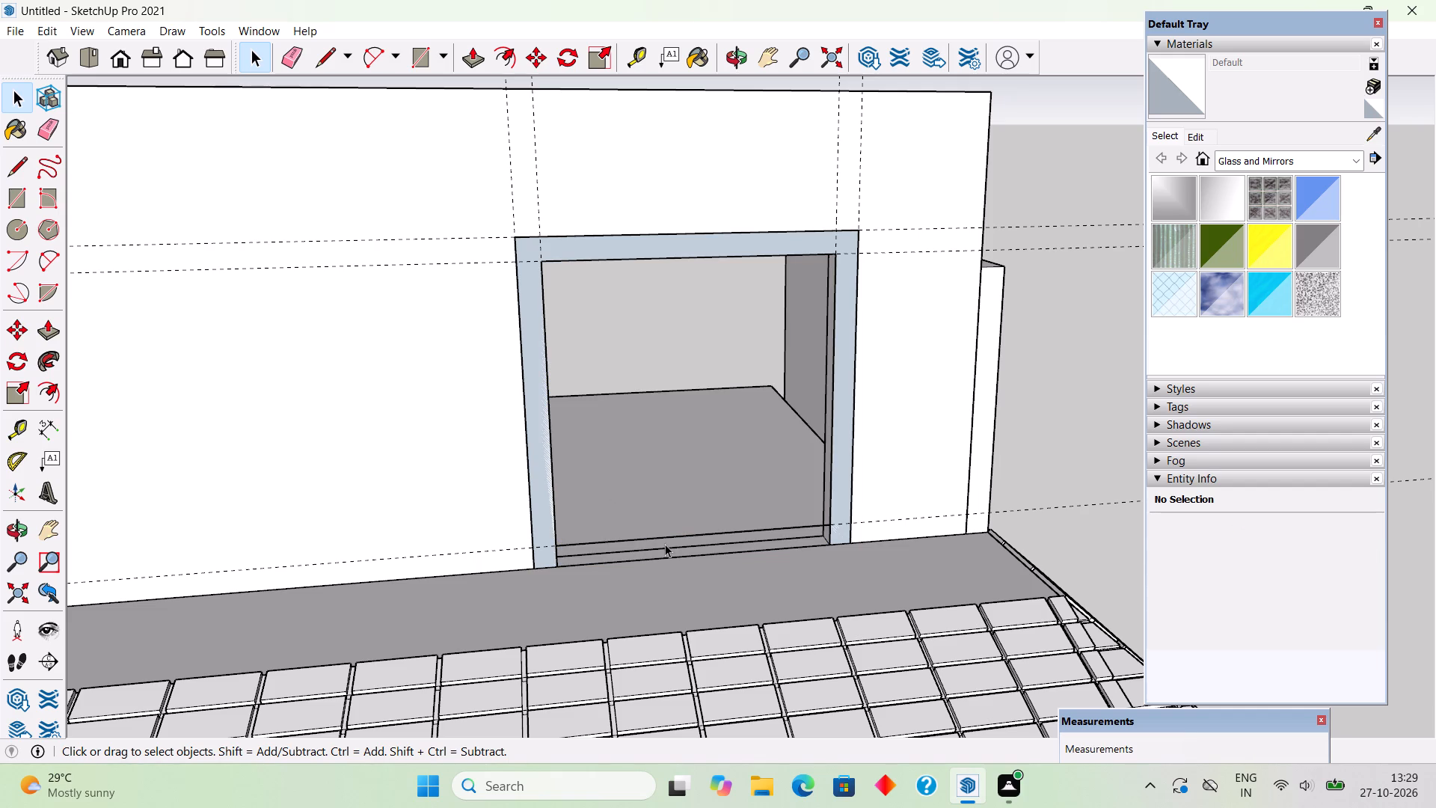
{"action": "left_click", "coordinate": [675, 536]}
{"action": "key", "text": "Delete"}
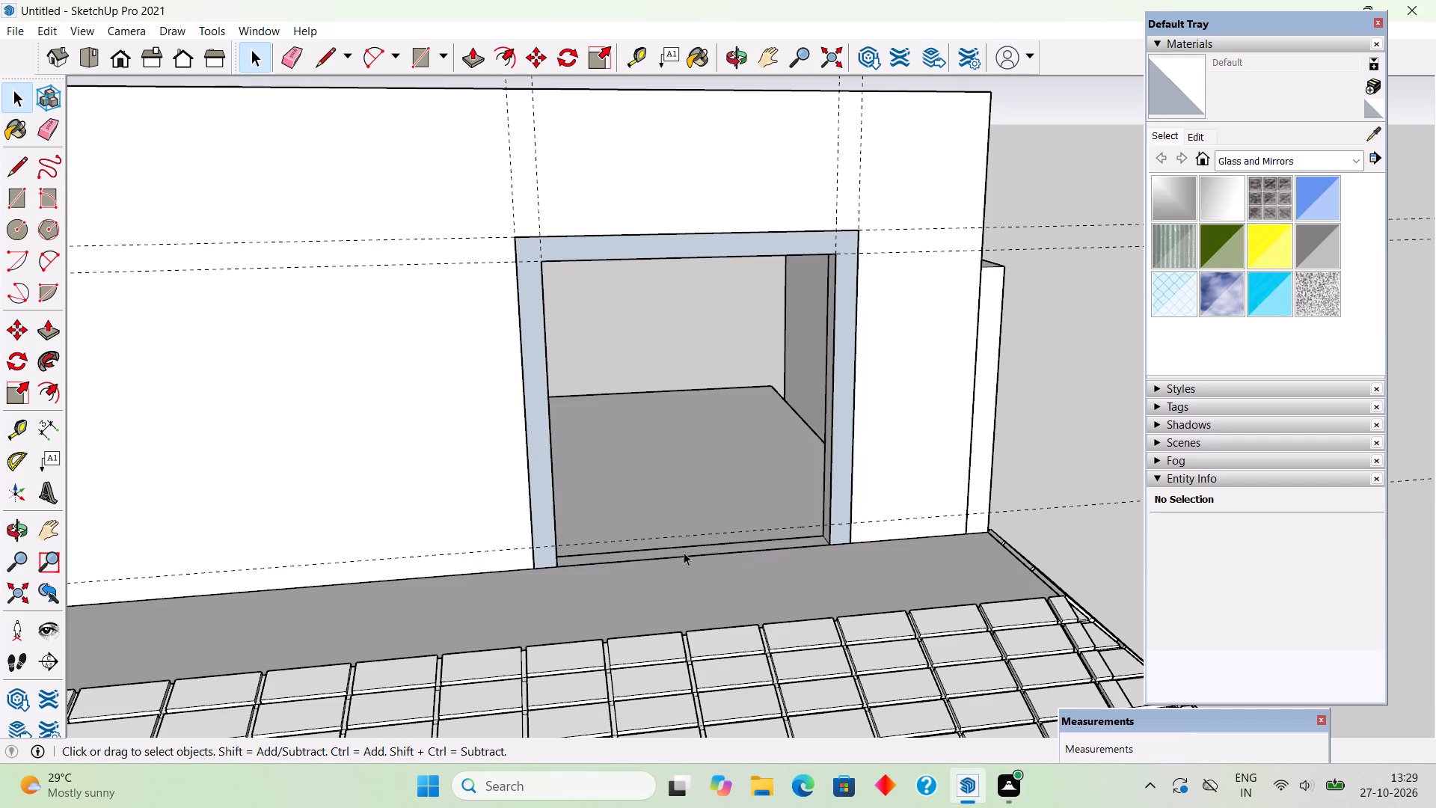
{"action": "left_click", "coordinate": [687, 557]}
{"action": "key", "text": "Delete"}
Push/Pull the frame face 5" outward from the front upper wall.
{"action": "key", "text": "p"}
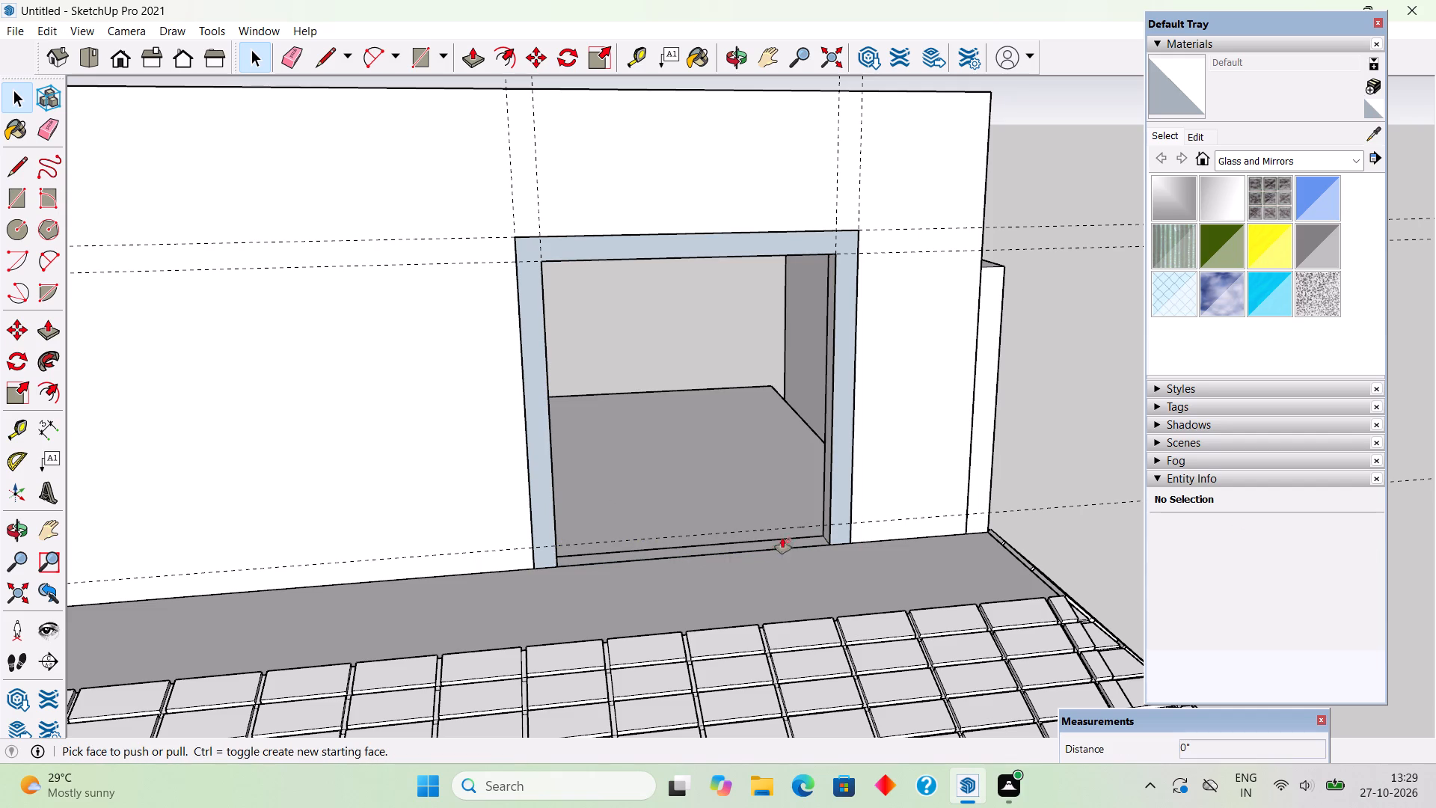
{"action": "left_click", "coordinate": [839, 510]}
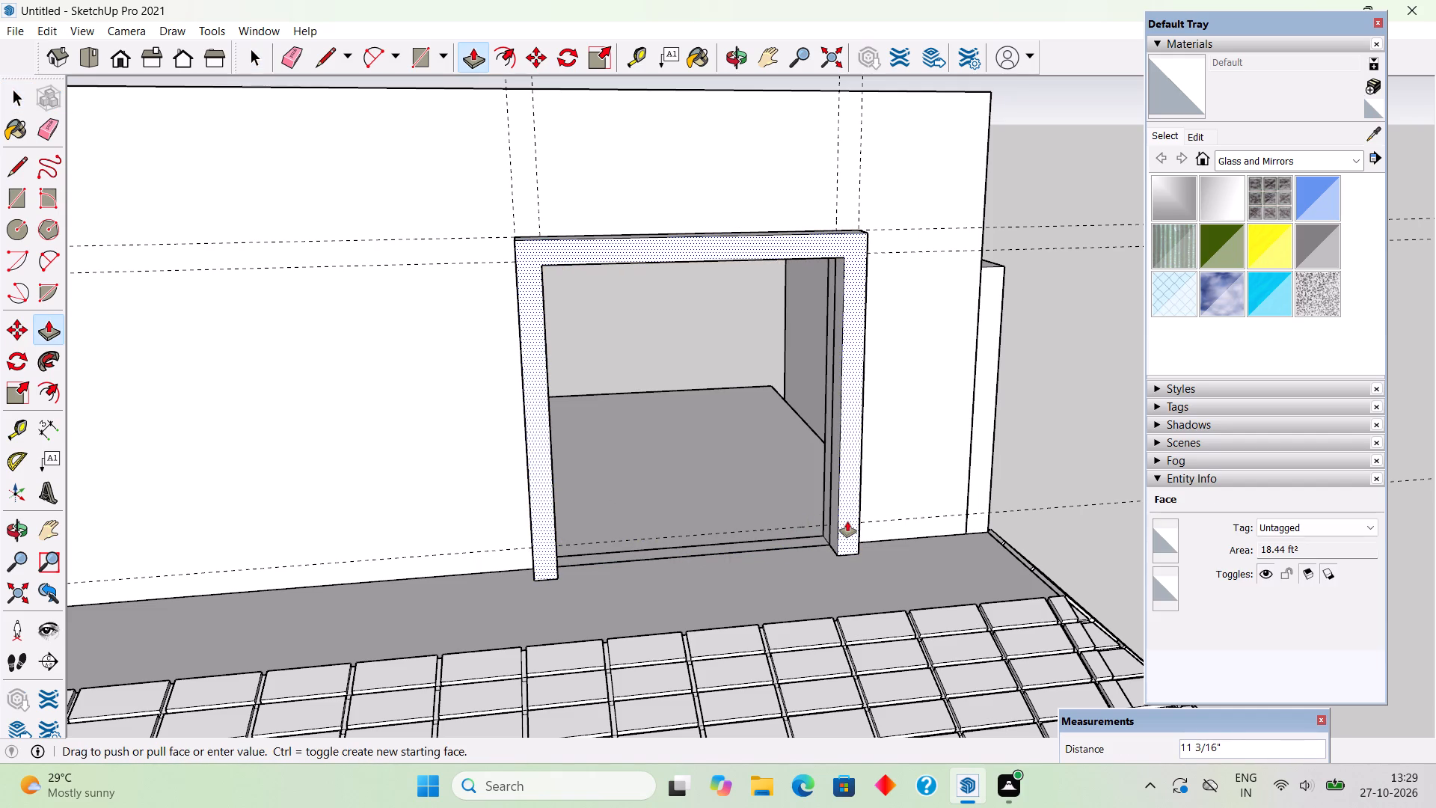
{"action": "type", "text": "5\""}
{"action": "key", "text": "Return"}
Select the whole frame around the upper opening, make it a group and deselect it.
{"action": "key", "text": "space"}
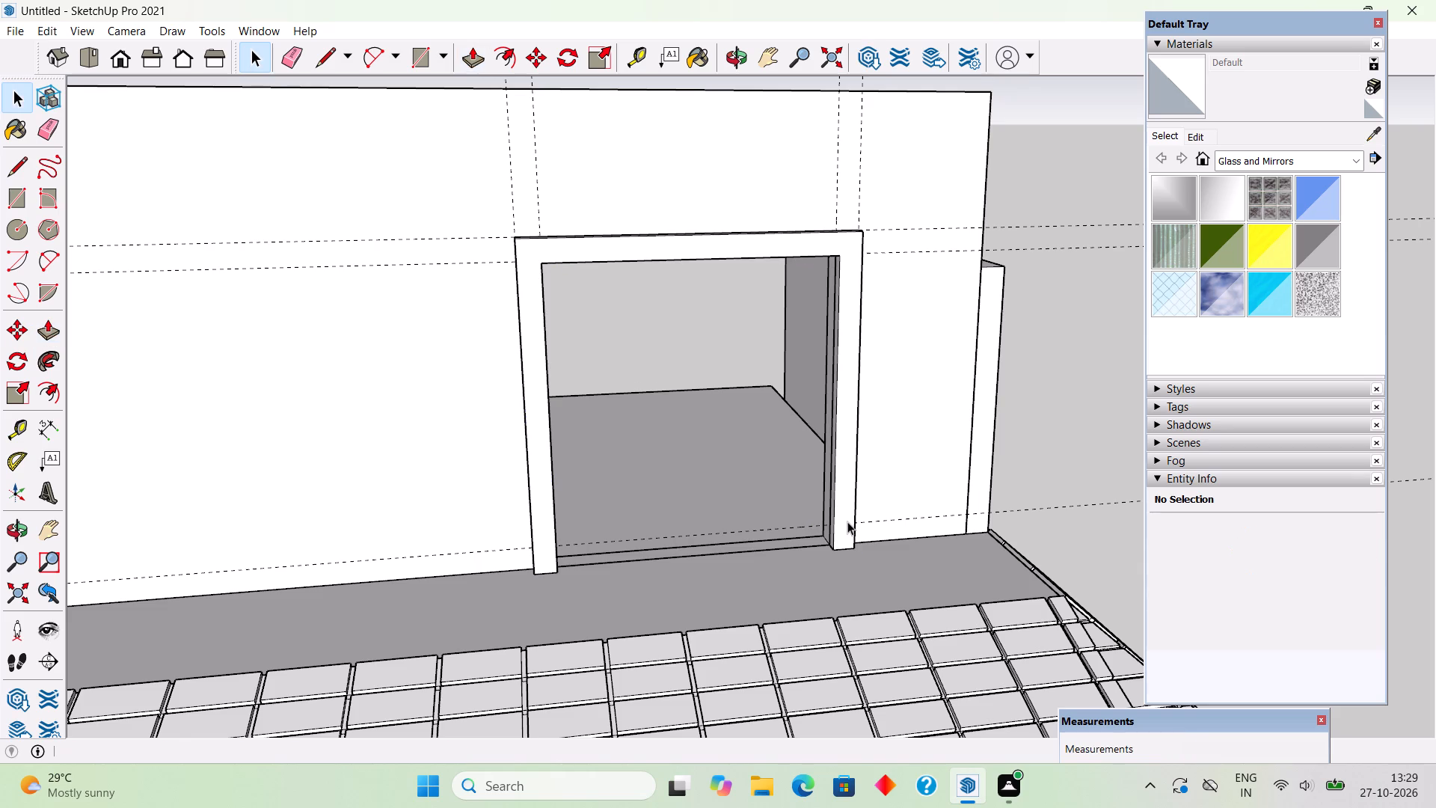
{"action": "double_click", "coordinate": [847, 521]}
{"action": "left_click", "coordinate": [847, 521]}
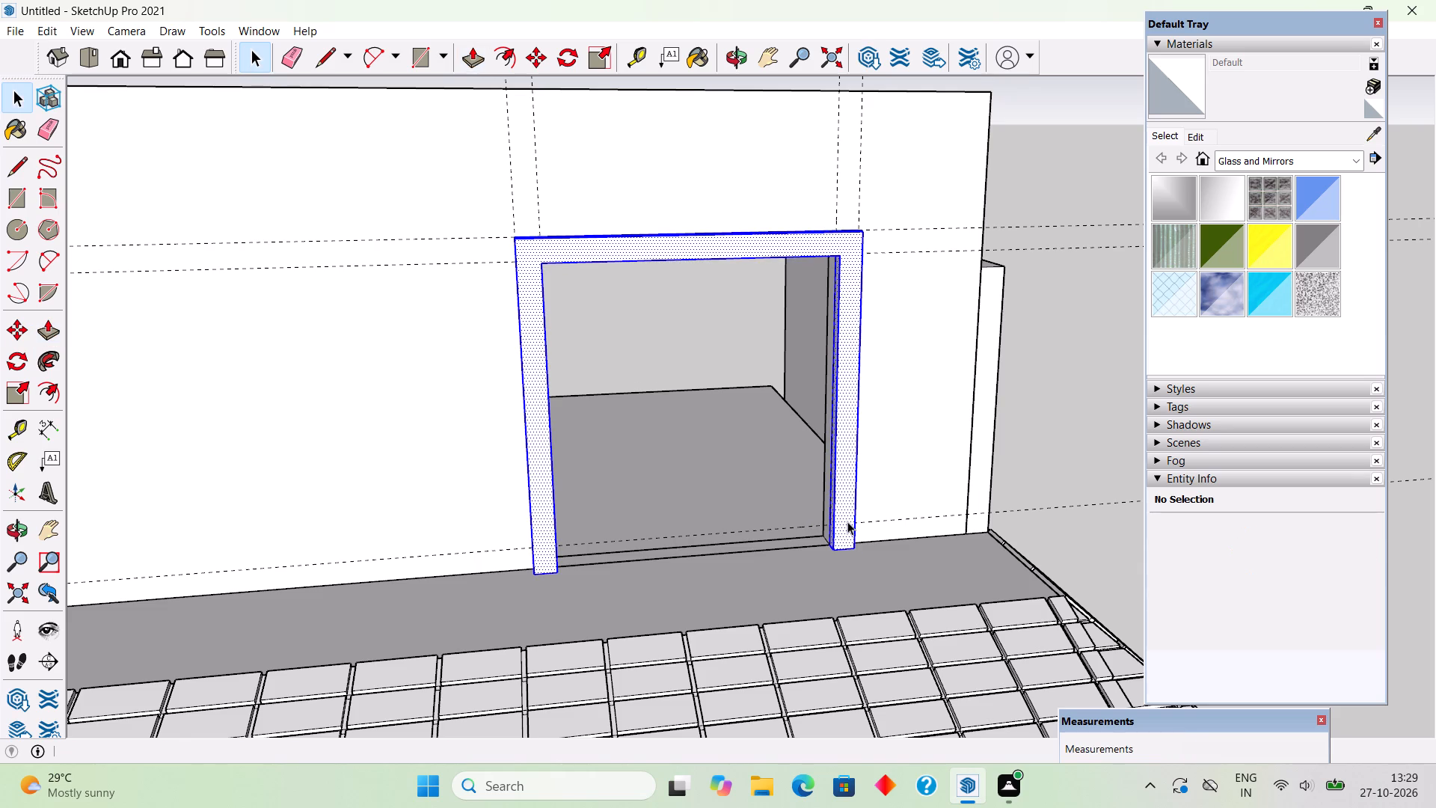
{"action": "right_click", "coordinate": [847, 521]}
{"action": "left_click", "coordinate": [903, 397]}
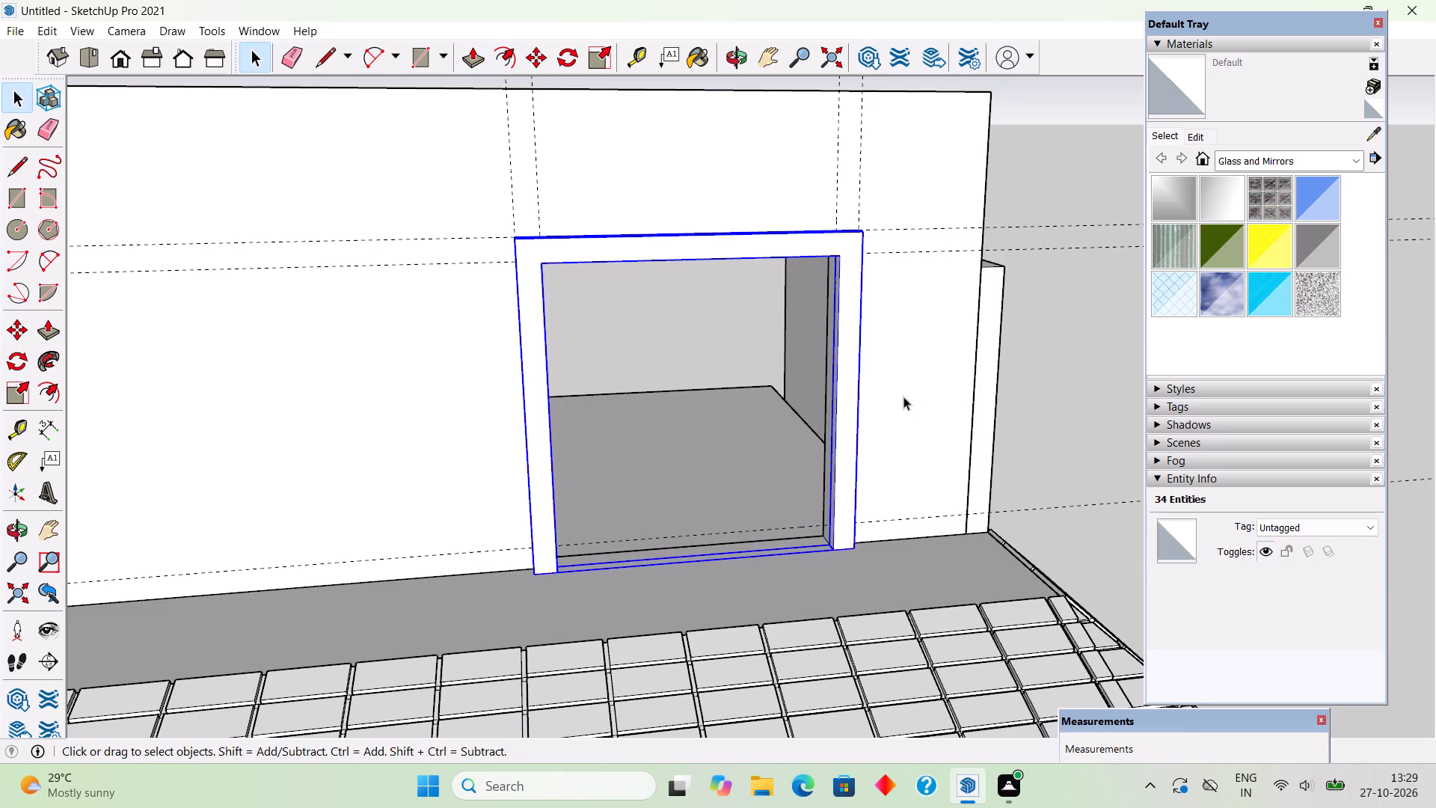
{"action": "scroll", "coordinate": [903, 397], "scroll_direction": "down", "scroll_amount": 6}
{"action": "left_click", "coordinate": [1013, 248]}
{"action": "middle_click_drag", "start_coordinate": [864, 310], "coordinate": [825, 231]}
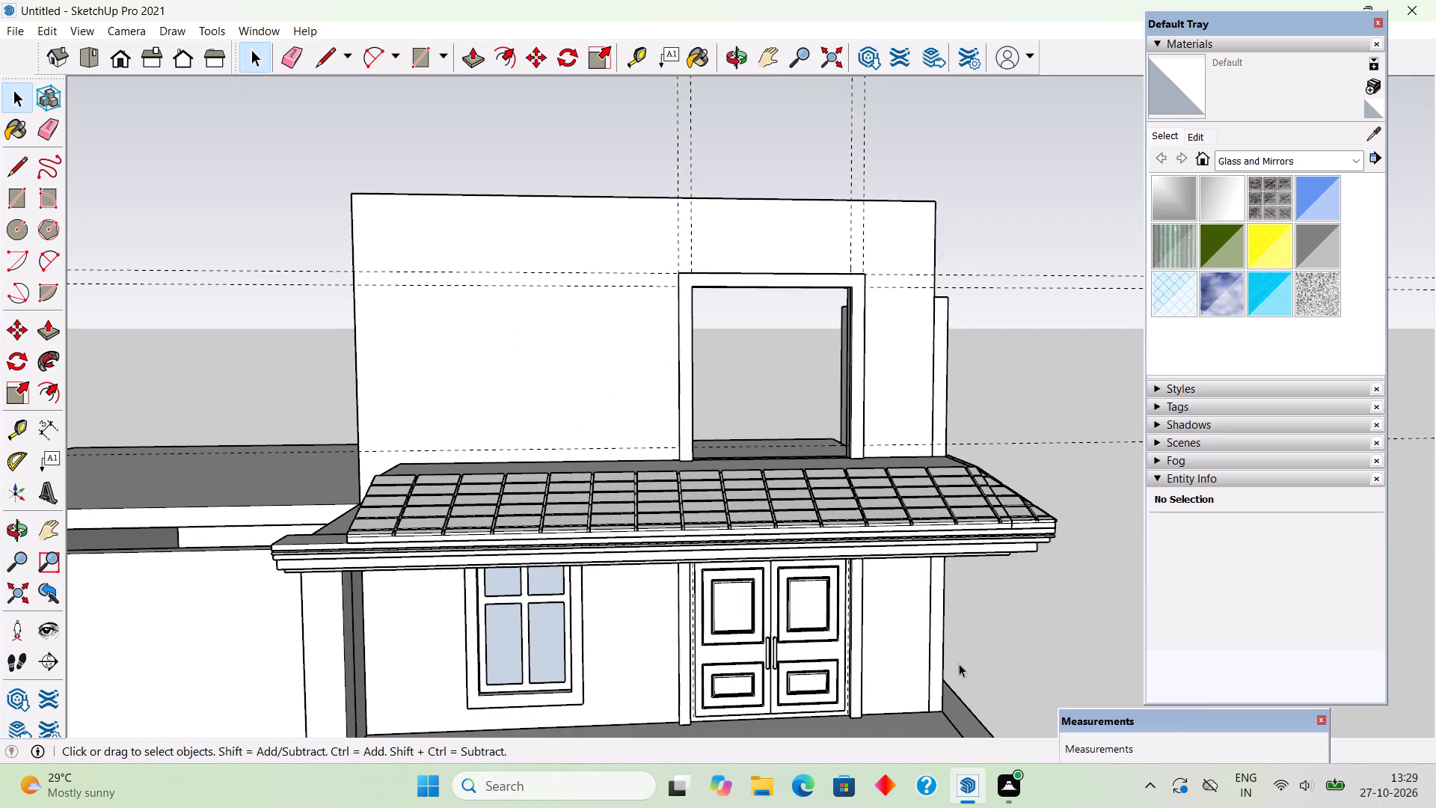